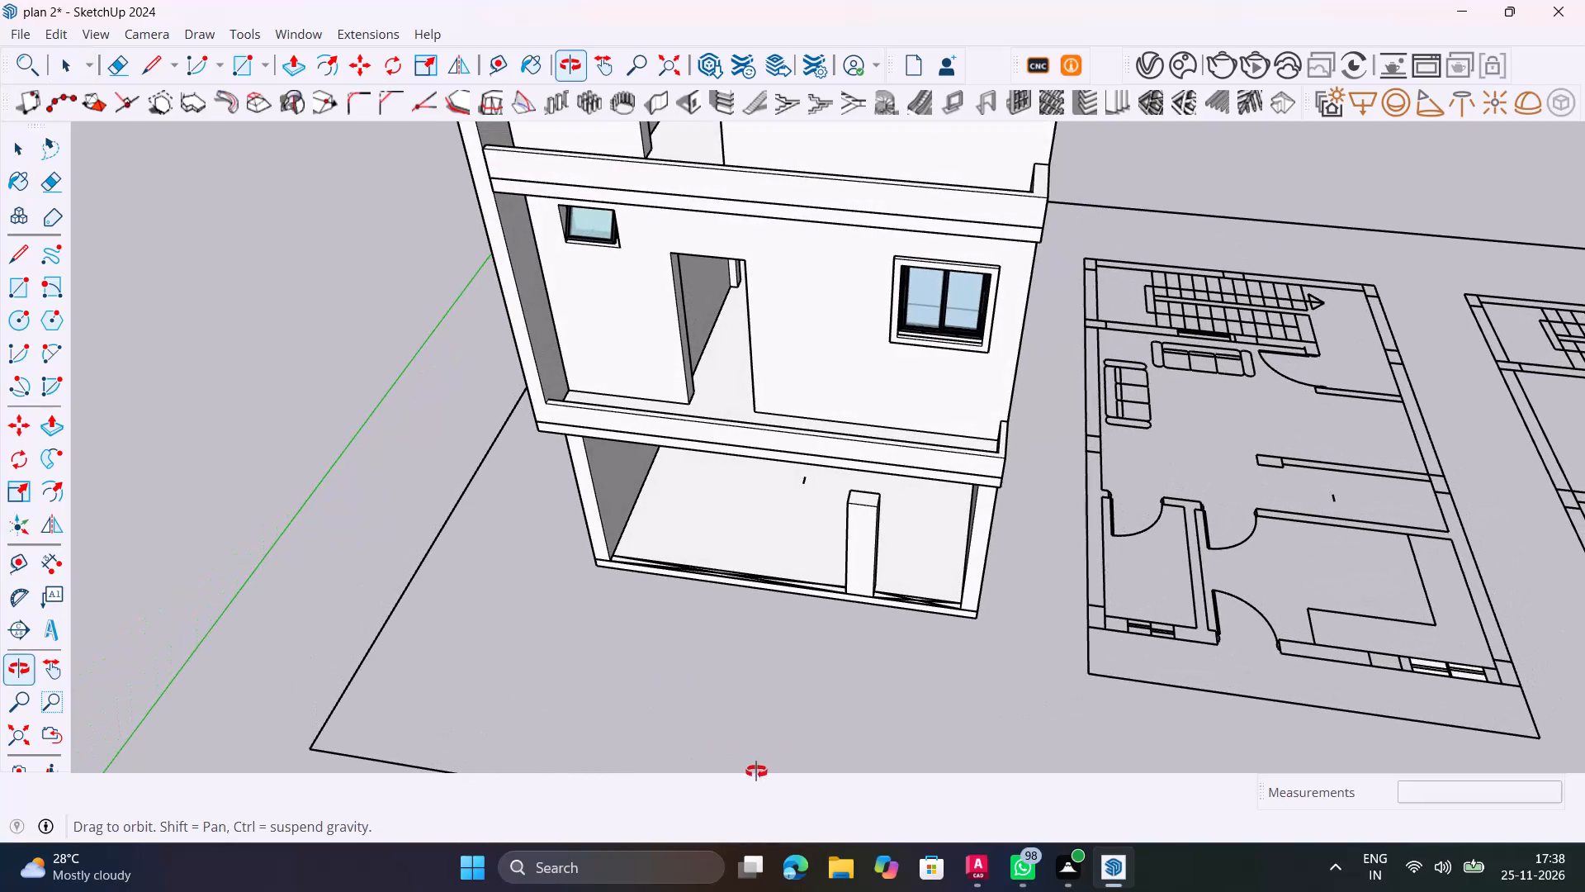
Inspect the lower balcony's parapet and the ground-floor opening with its pillar from the front and the corner, dismissing the chat notification.
scroll(915, 482, up, 4)
shift+middle_drag(920, 481, 920, 640)
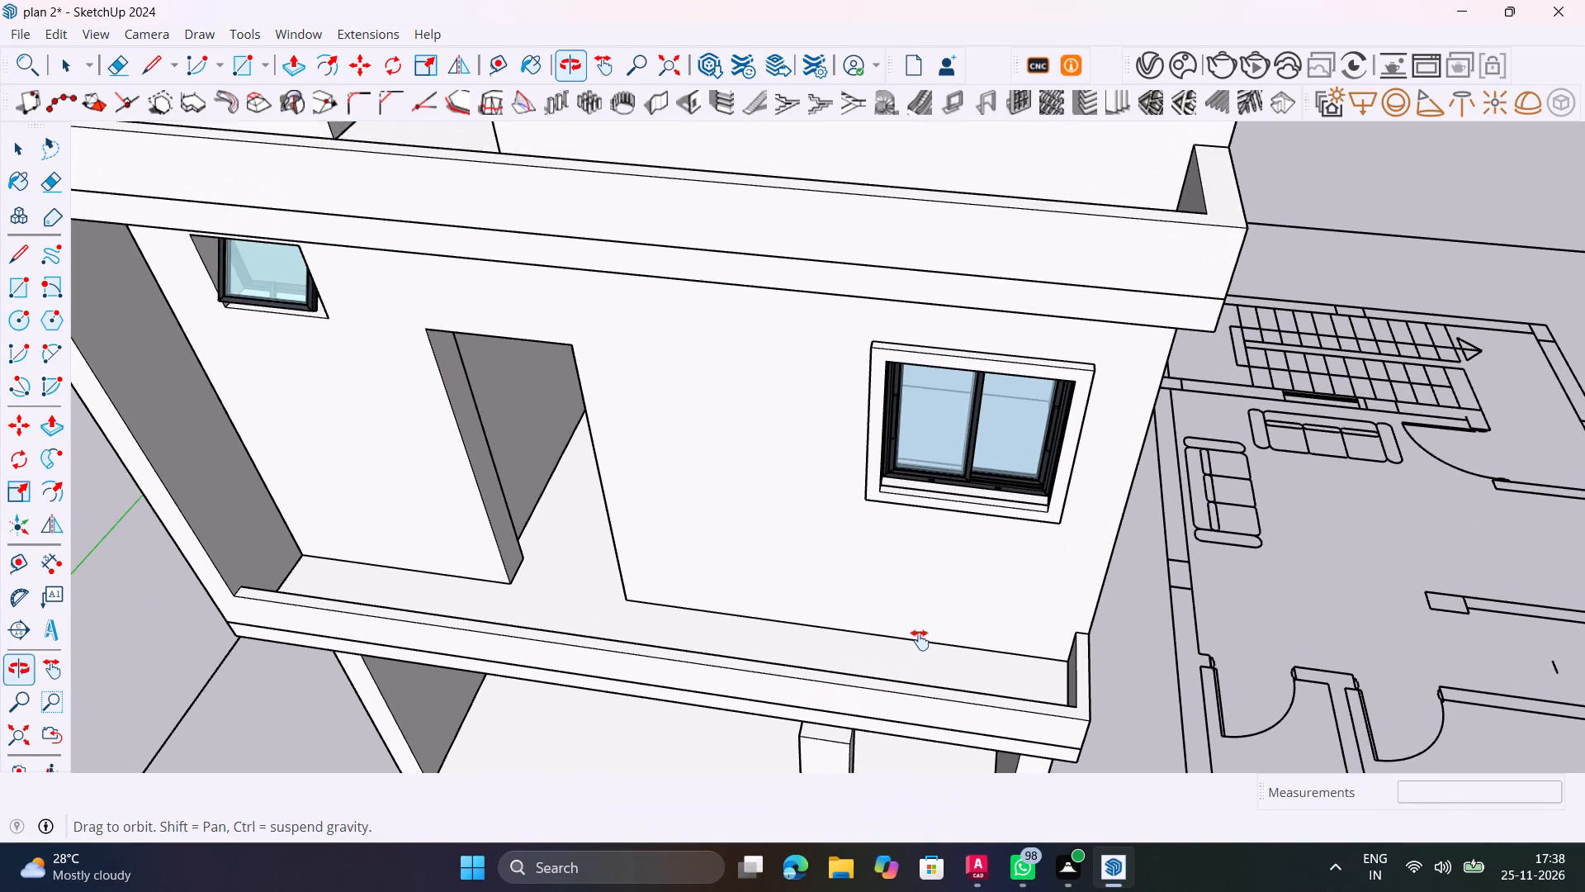
shift+middle_drag(920, 640, 949, 580)
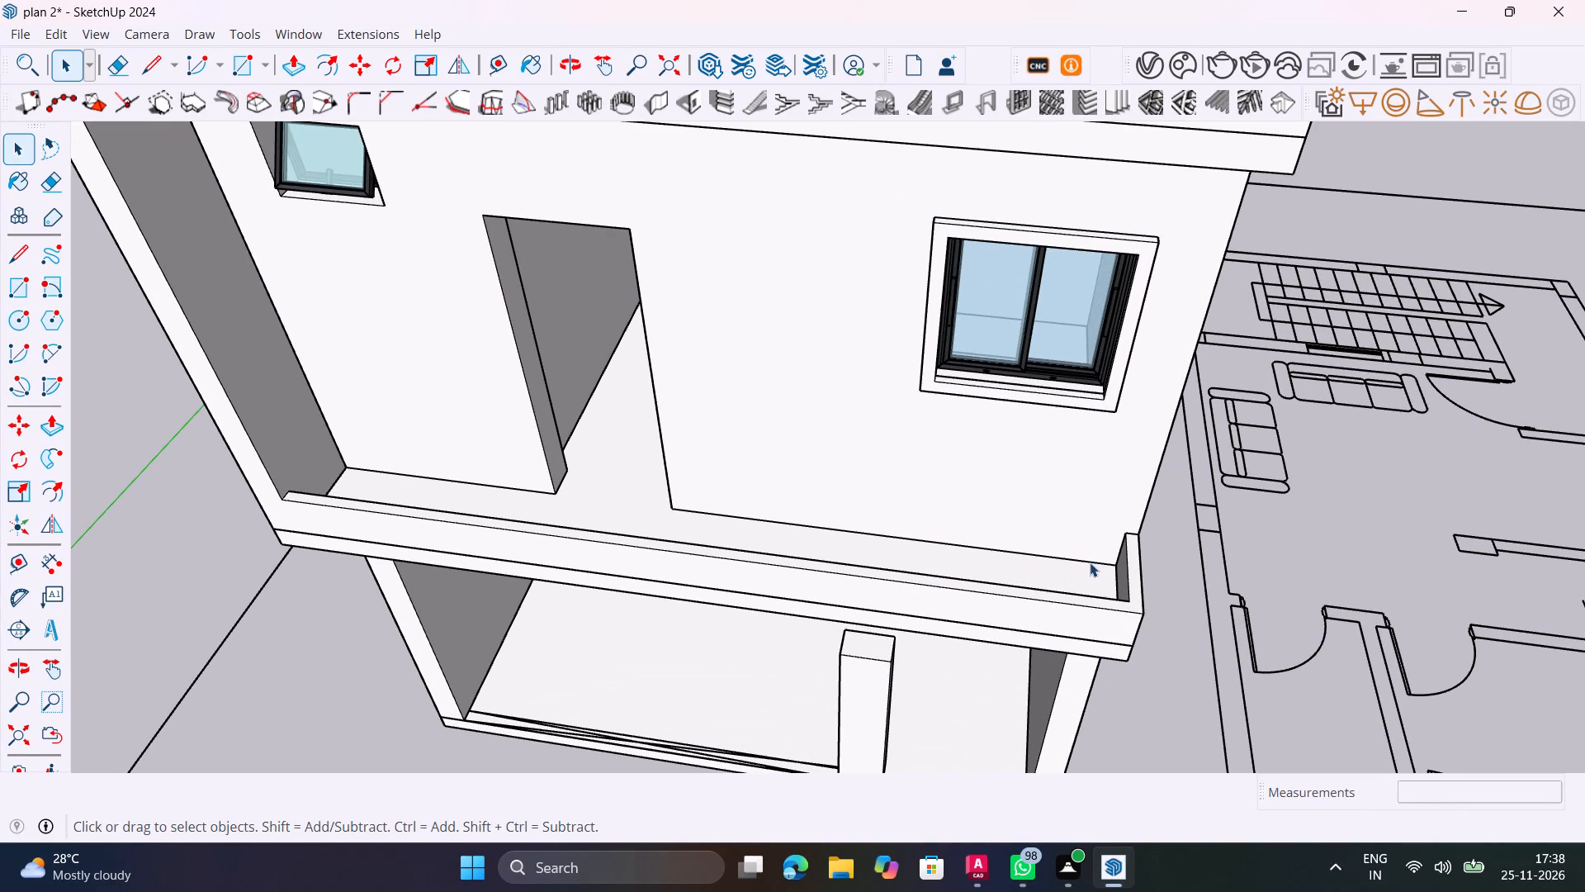
shift+middle_drag(1086, 557, 838, 493)
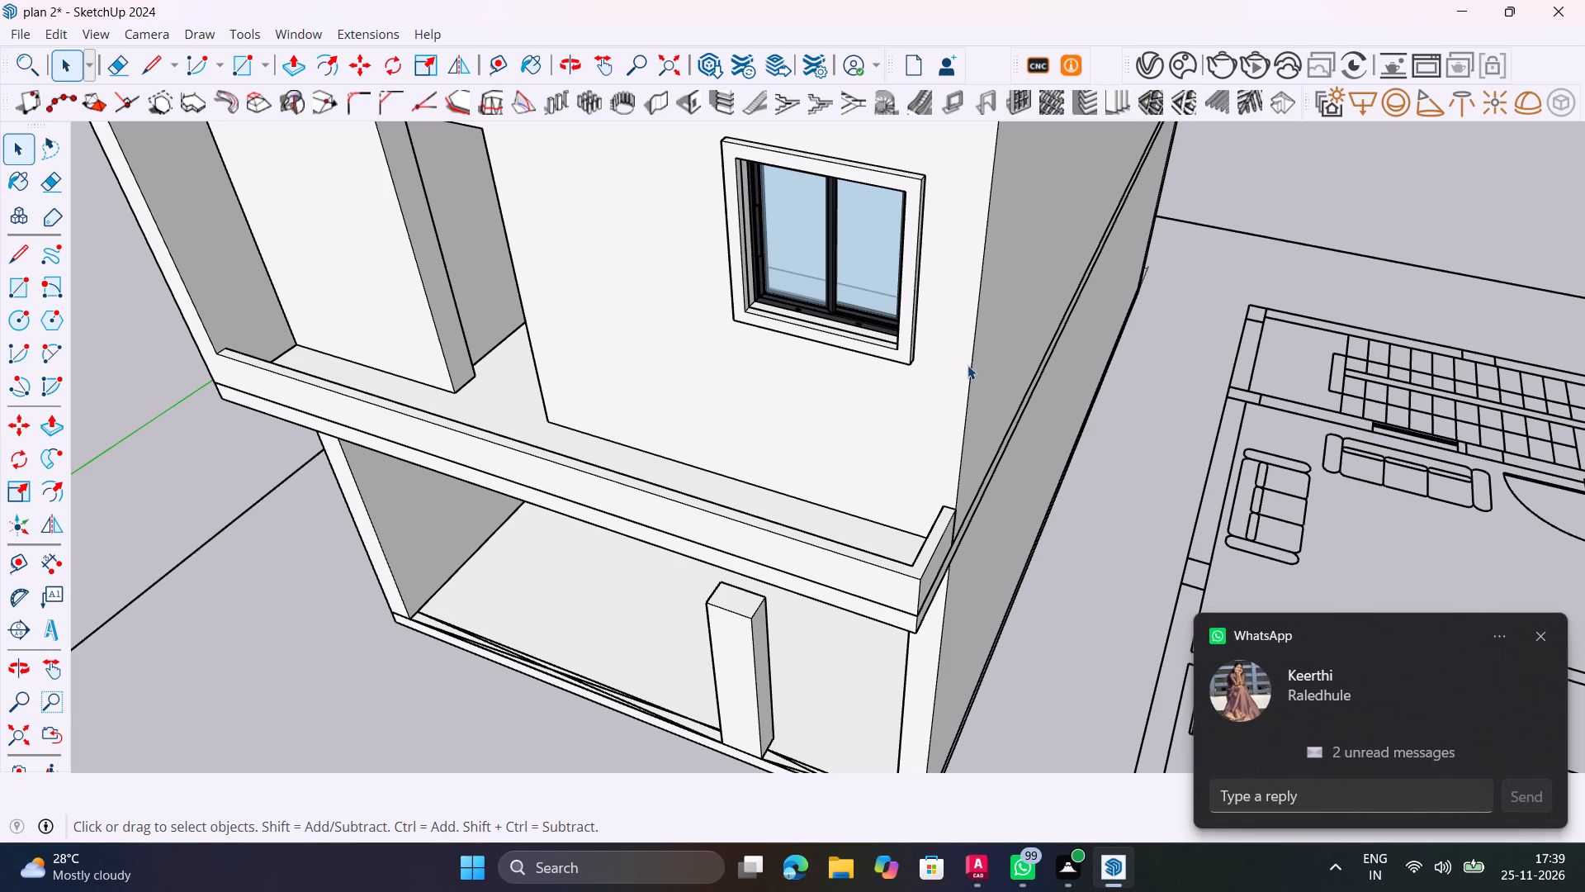
scroll(1141, 377, down, 3)
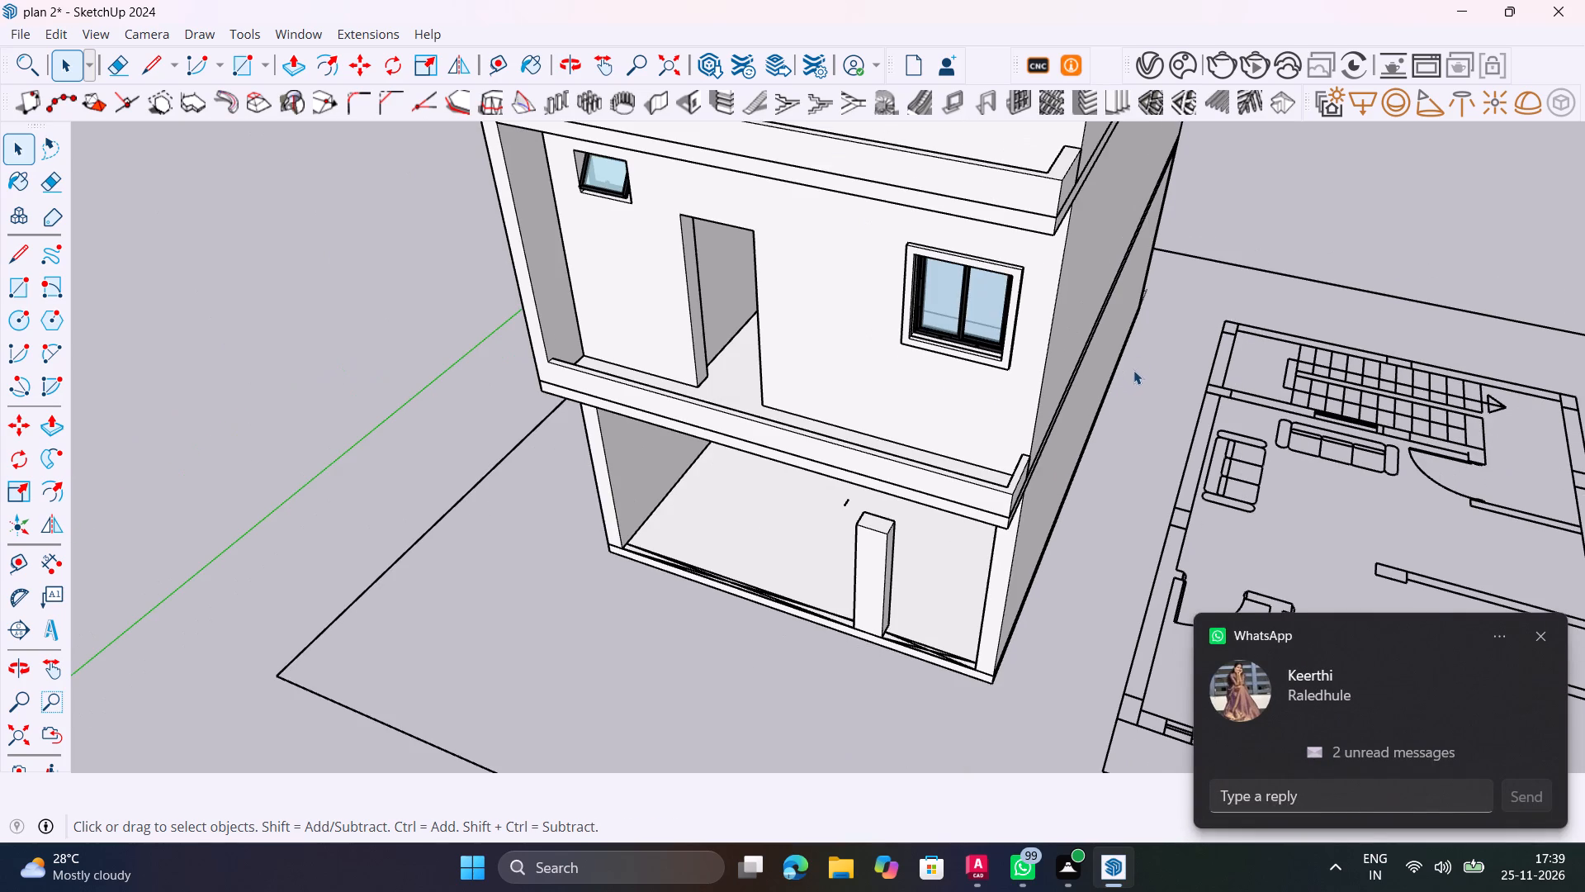
click(1540, 638)
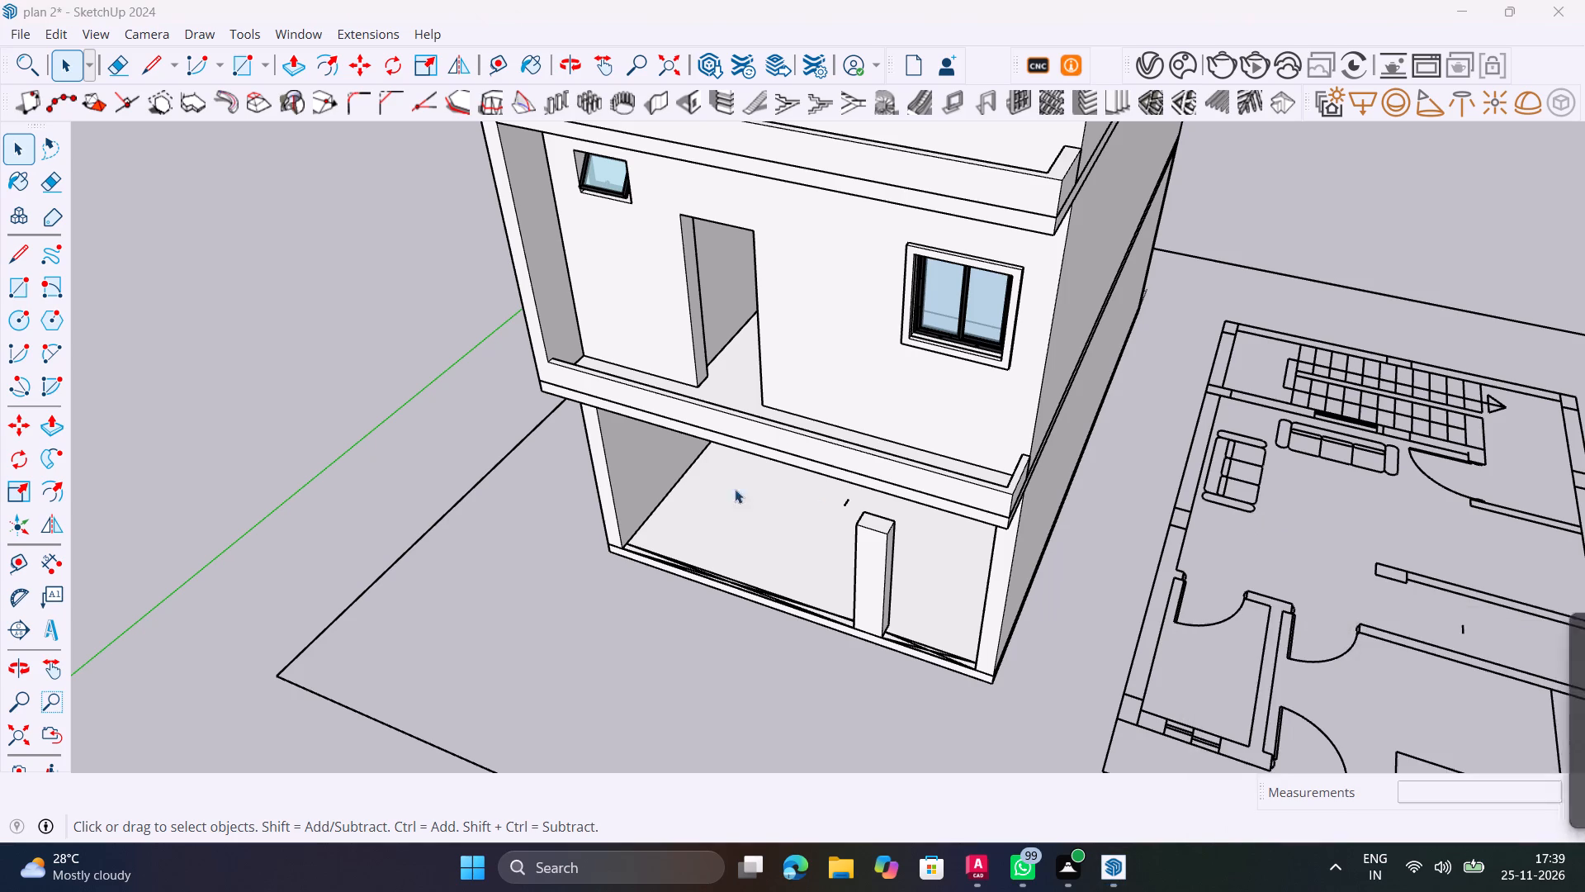
scroll(797, 453, up, 5)
middle_drag(825, 471, 588, 412)
scroll(594, 413, down, 4)
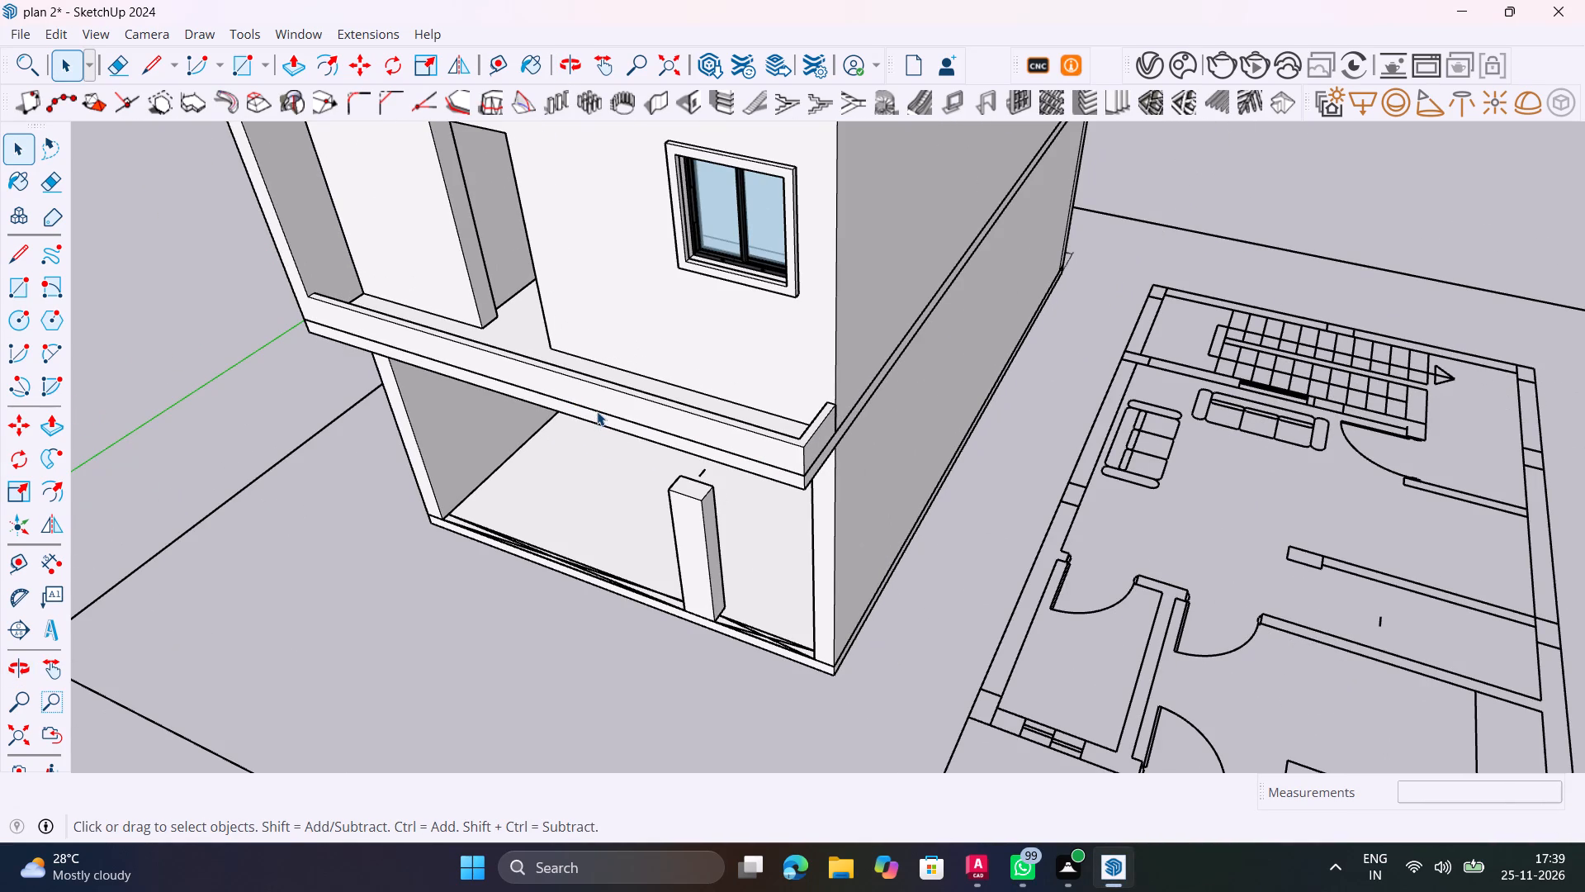
scroll(636, 408, down, 5)
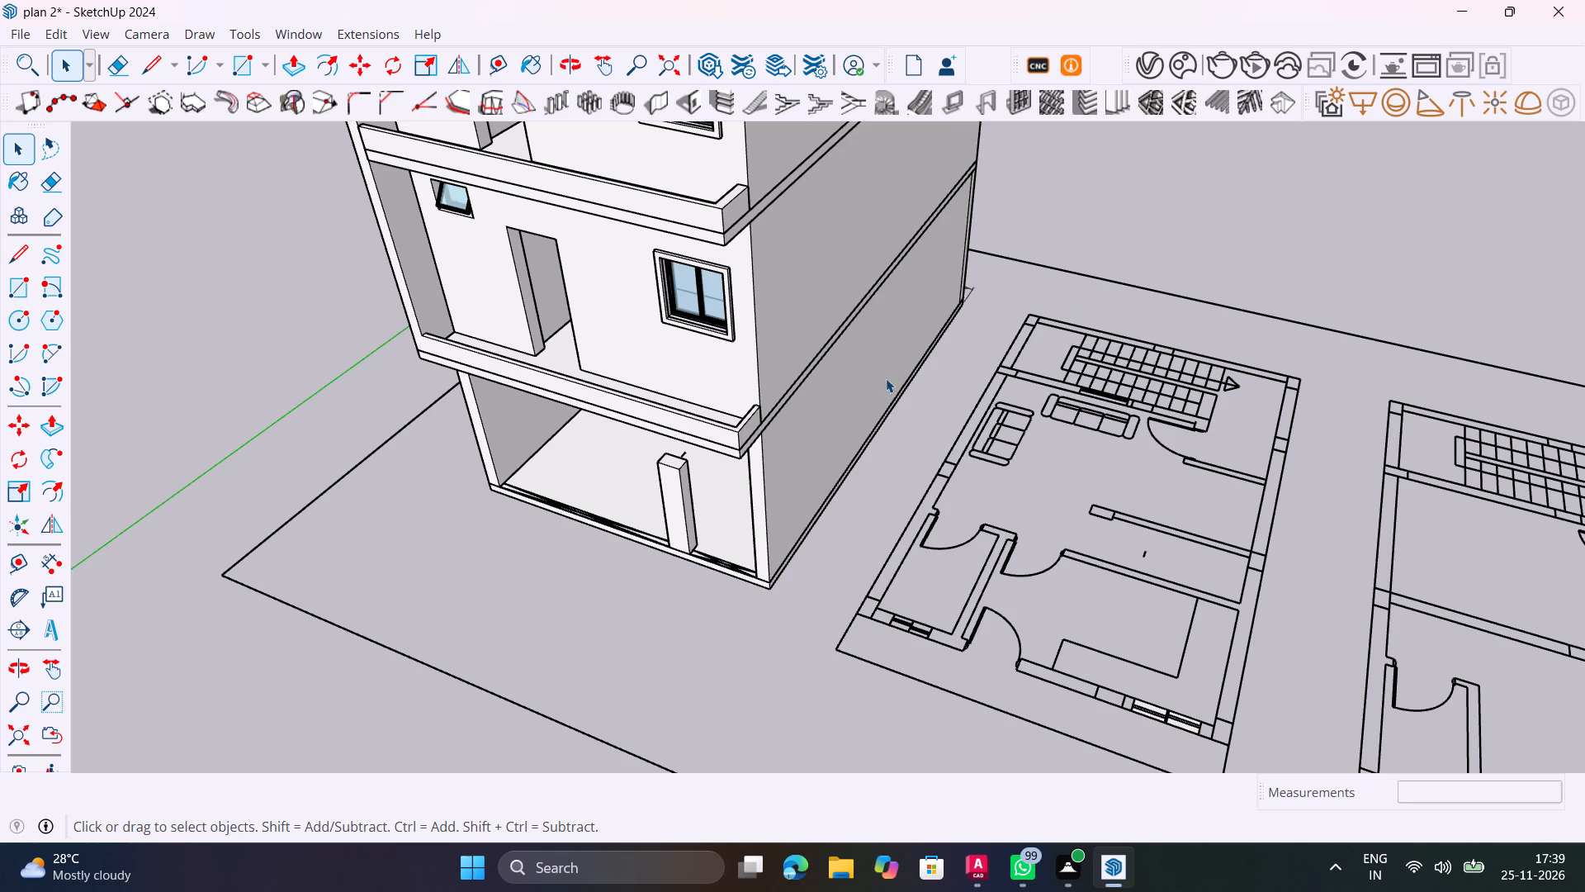
Examine the house's long side wall and the parapet corner of the upper balcony up close.
shift+middle_drag(843, 379, 995, 429)
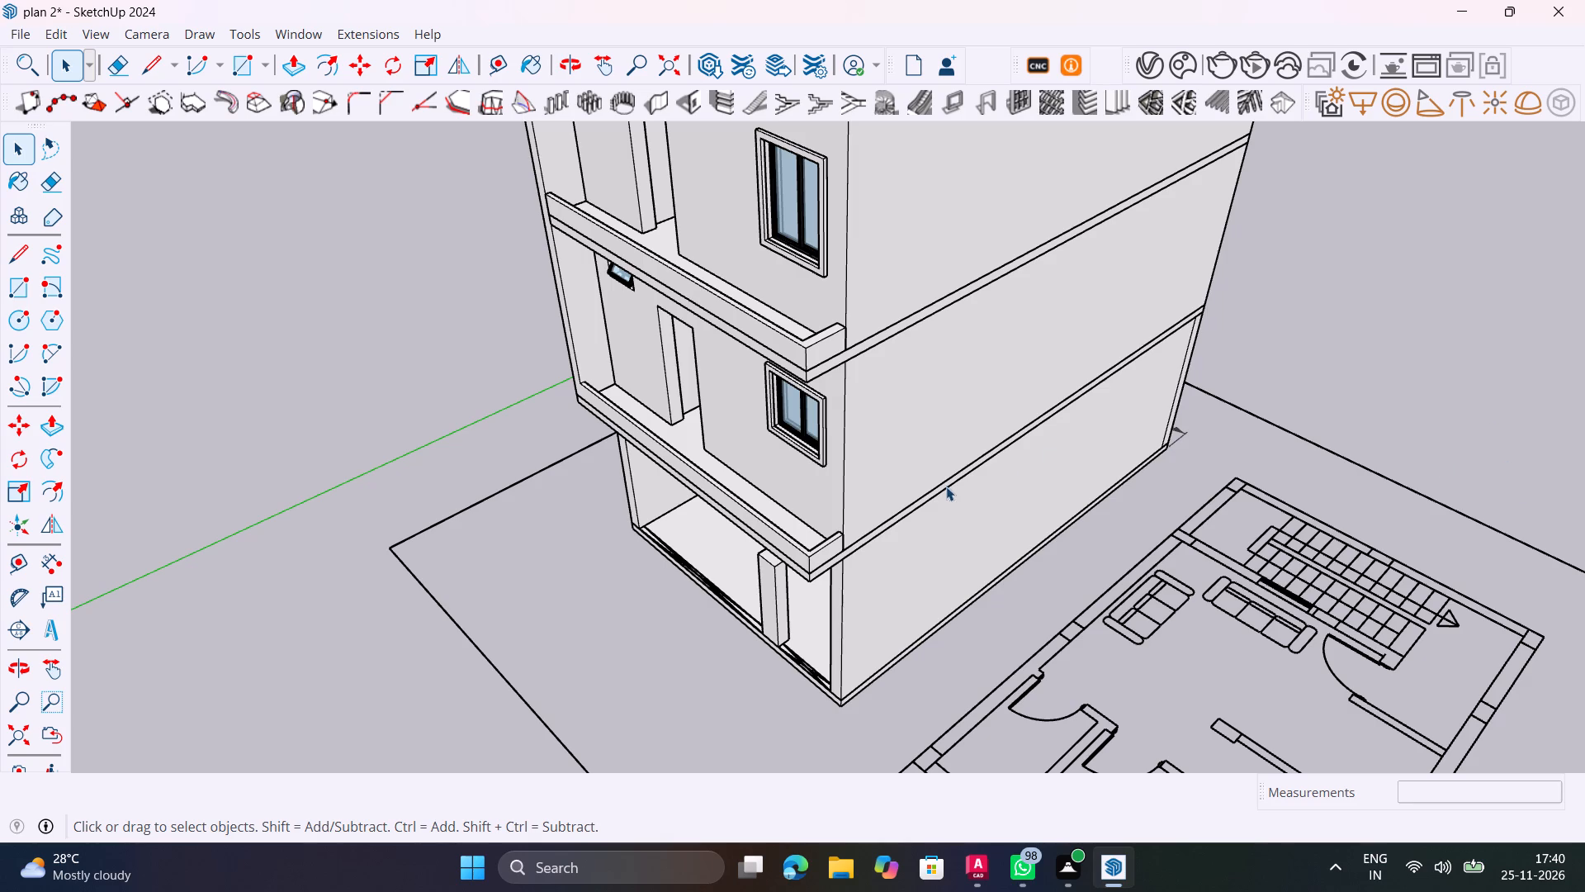
shift+middle_drag(936, 467, 887, 401)
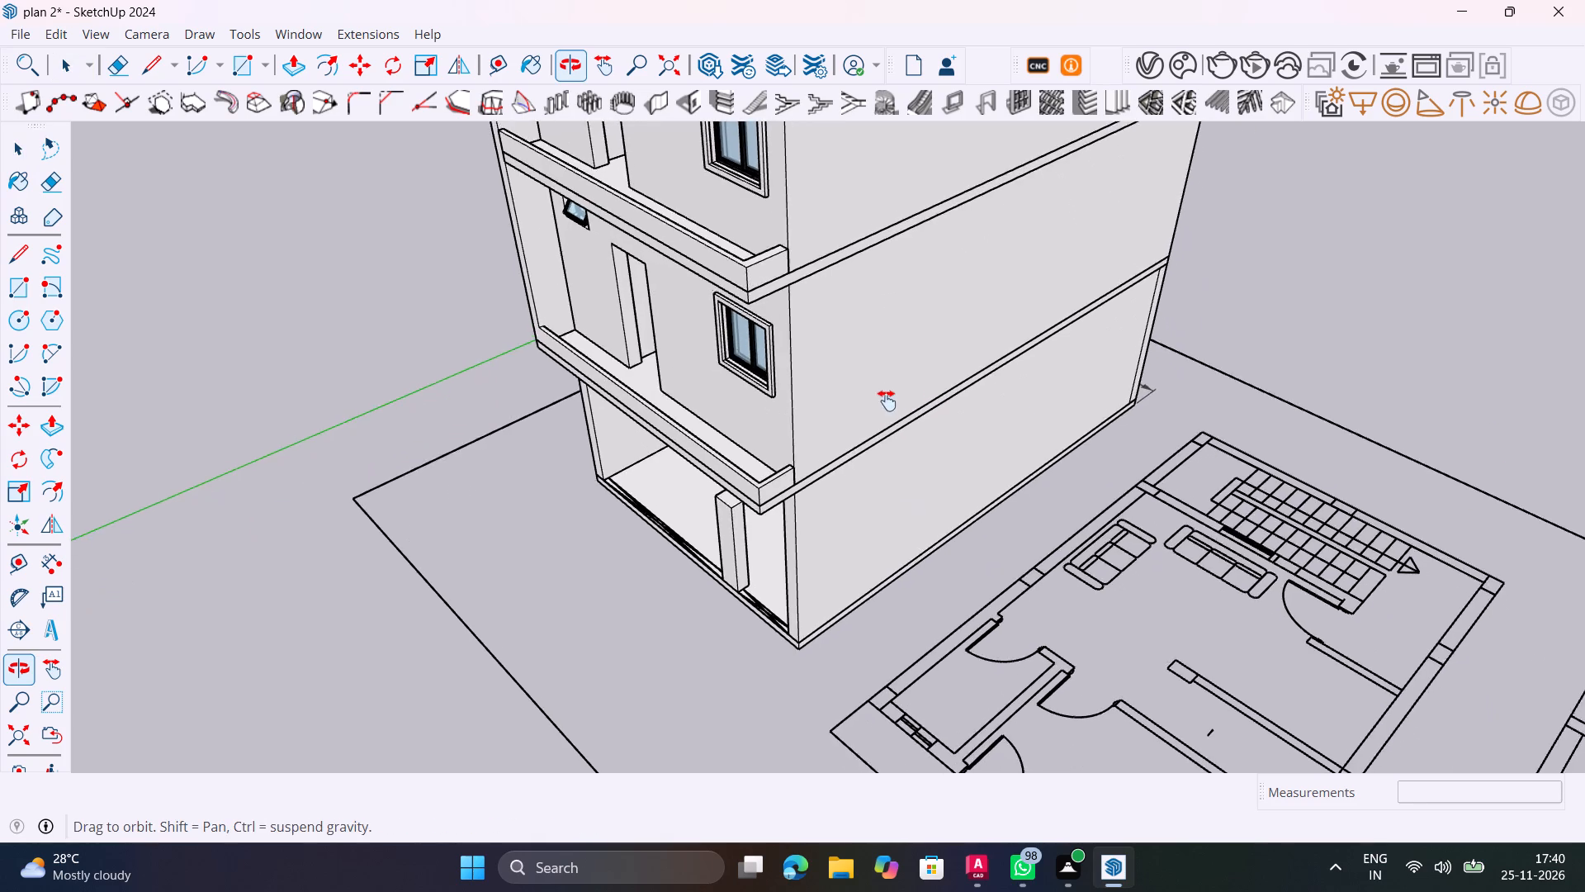
shift+middle_drag(887, 401, 901, 476)
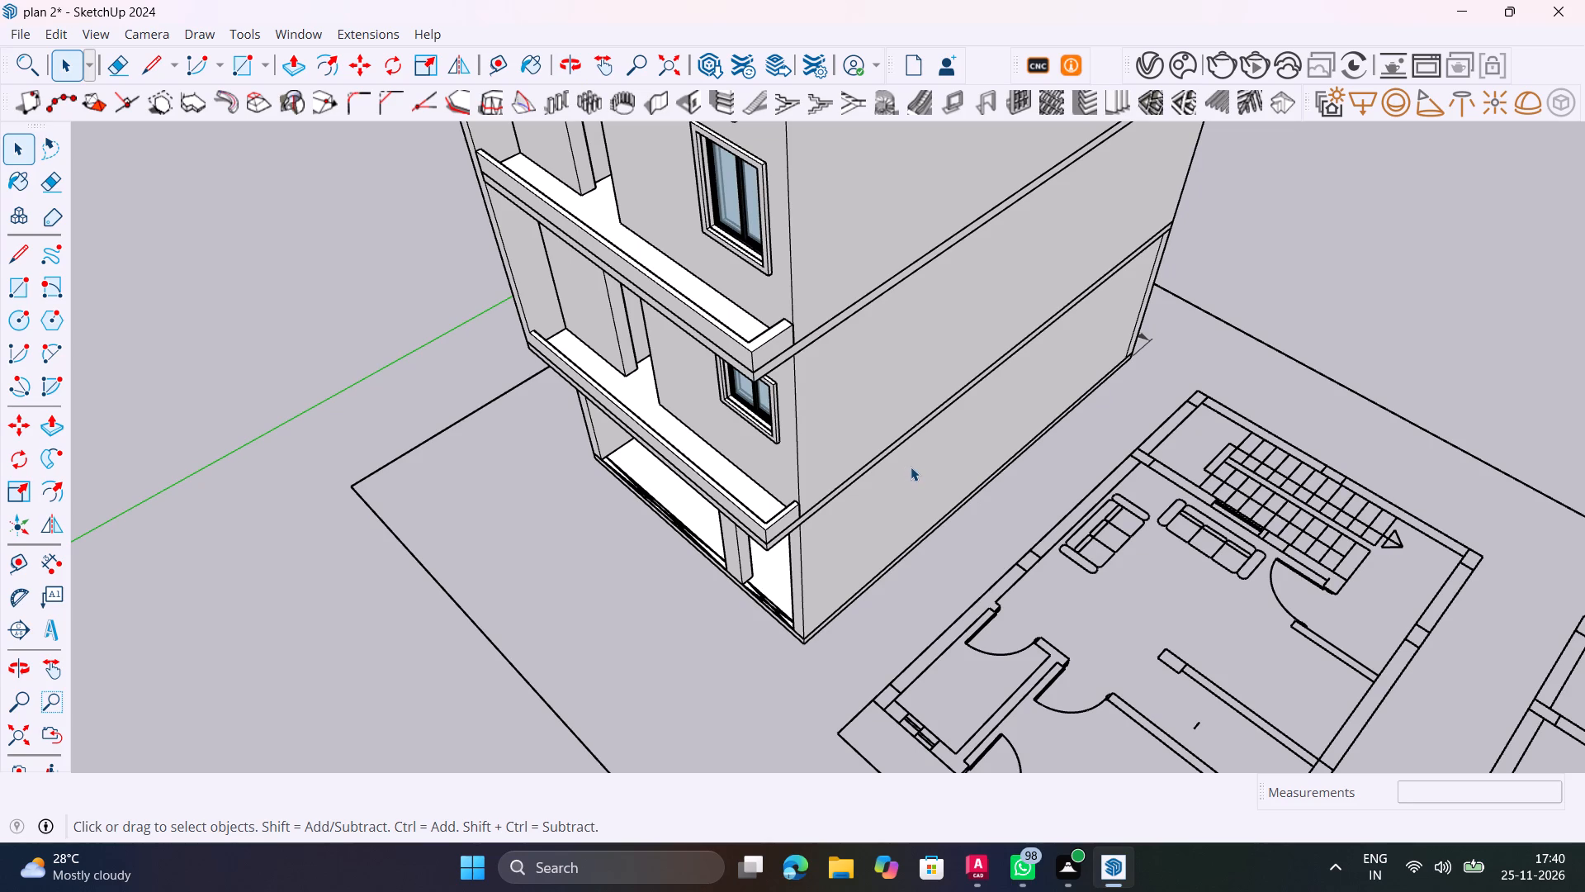
middle_drag(925, 453, 937, 528)
scroll(750, 443, up, 5)
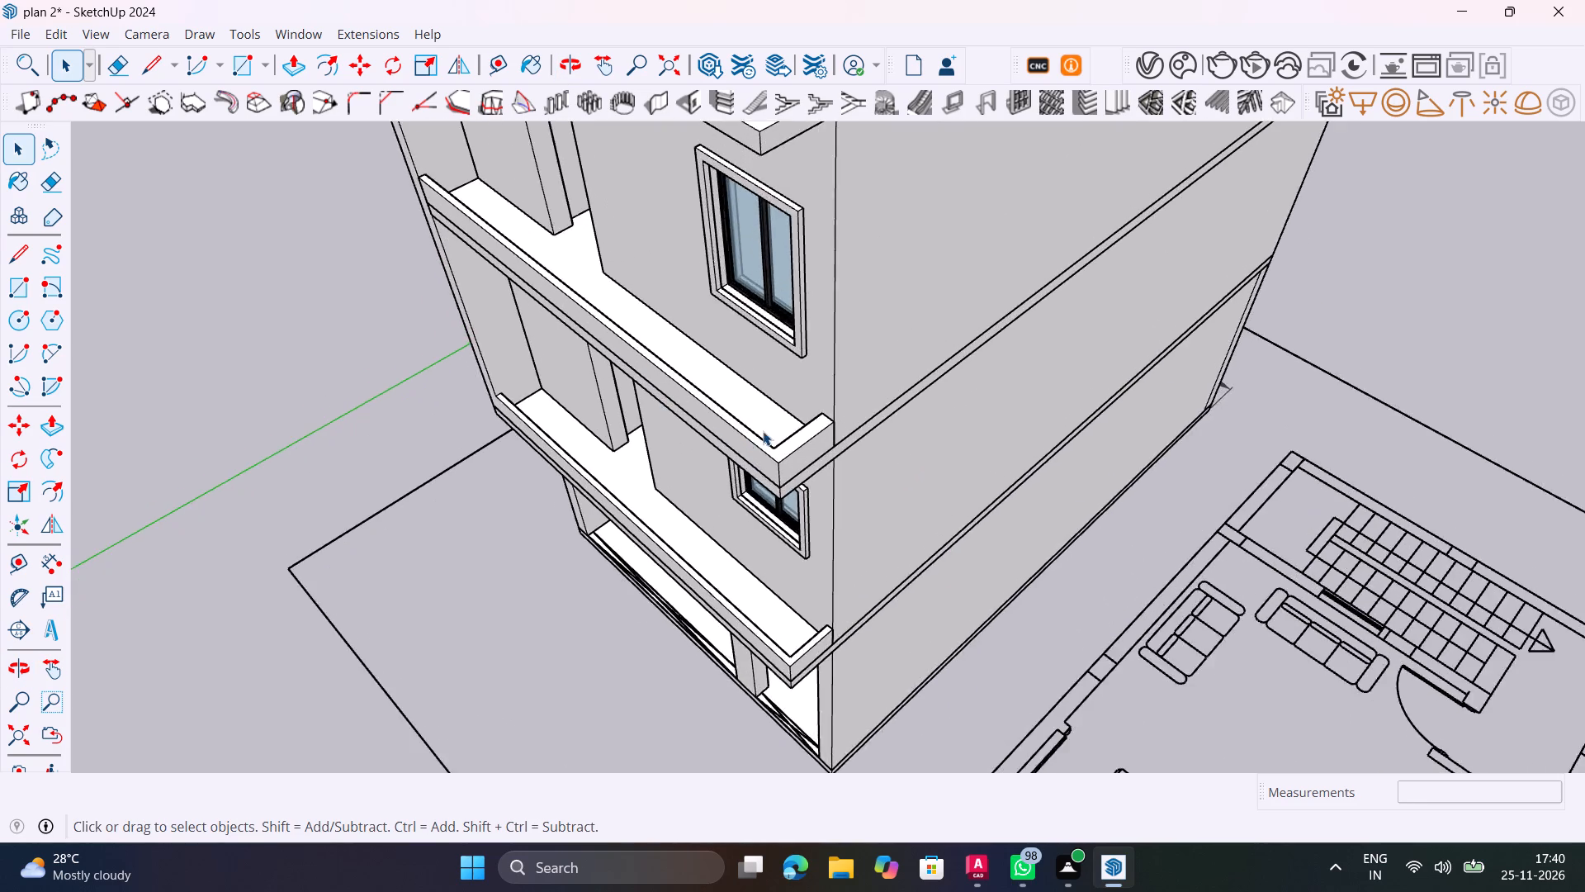
scroll(763, 431, up, 2)
middle_drag(843, 448, 1115, 440)
scroll(1115, 431, down, 6)
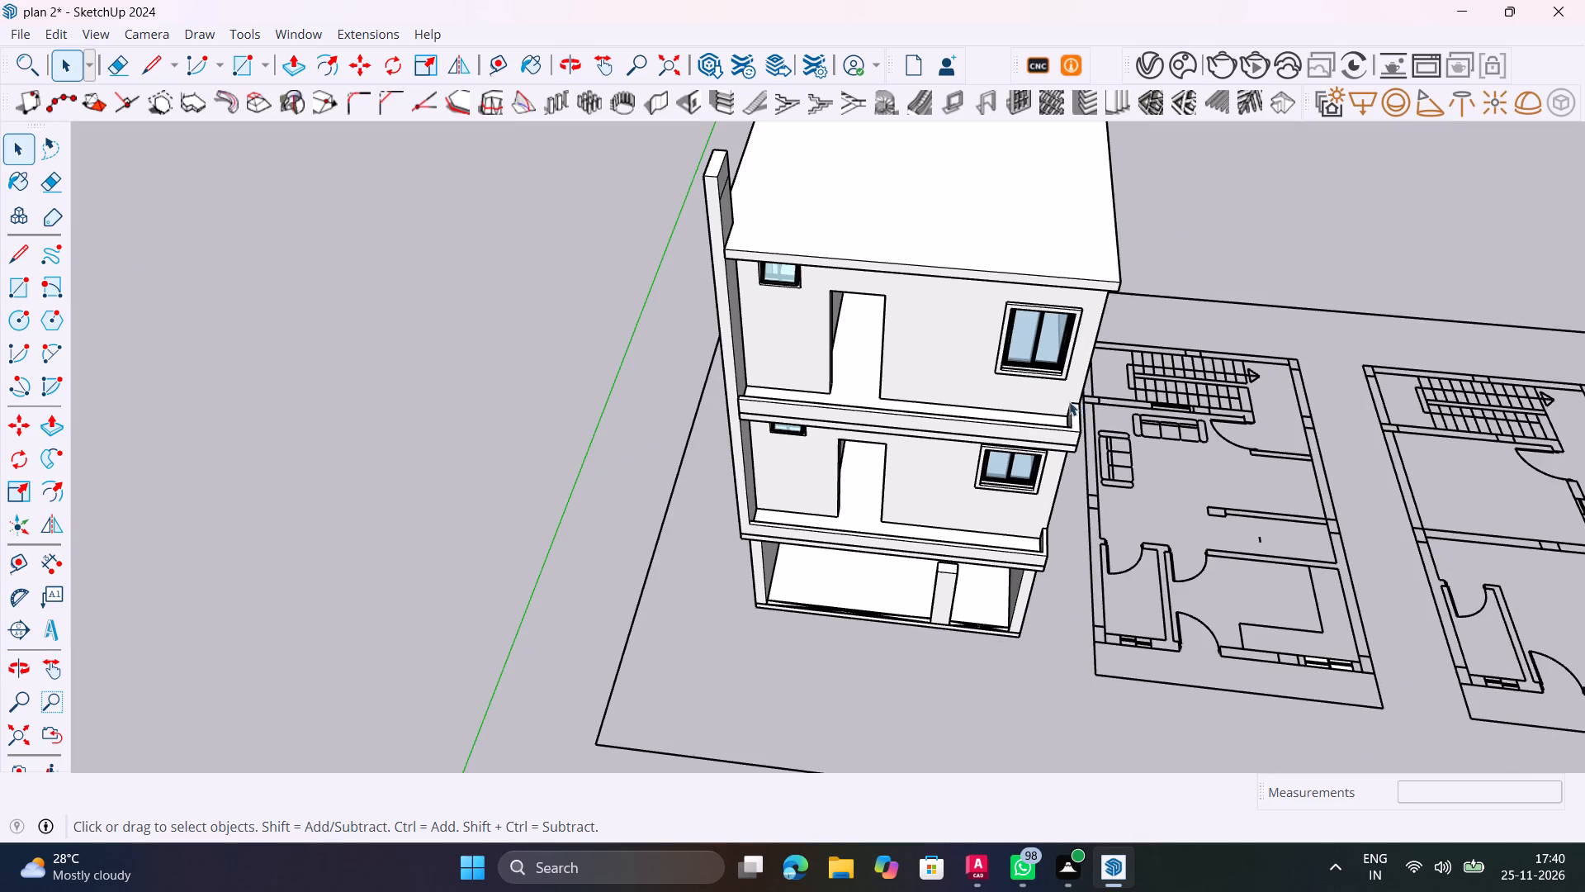
scroll(1070, 401, up, 9)
middle_drag(1082, 436, 906, 458)
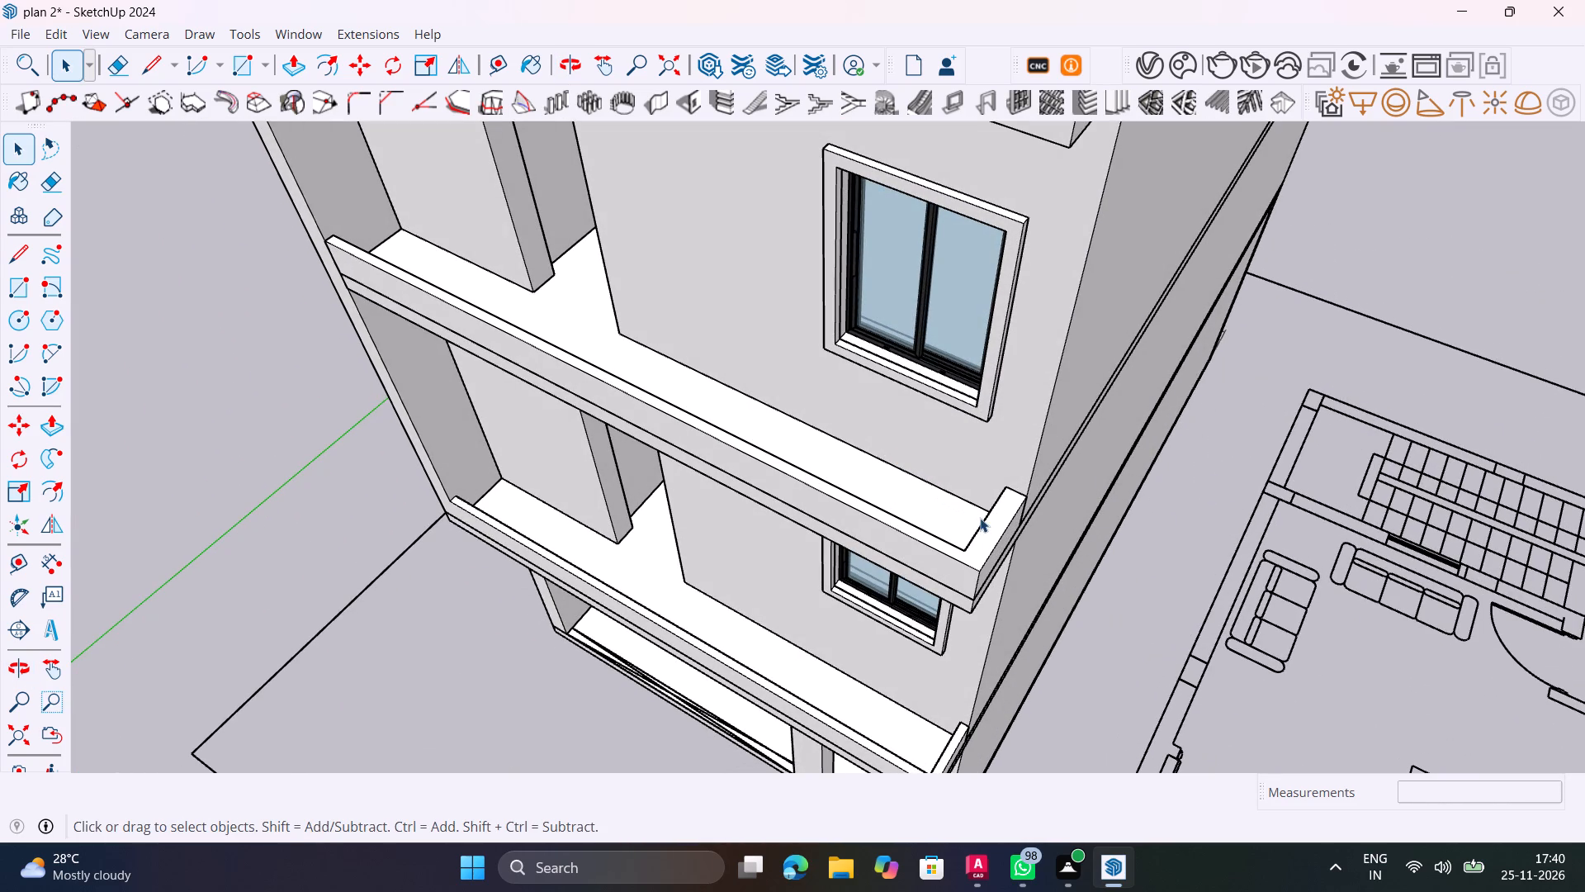
scroll(982, 519, up, 9)
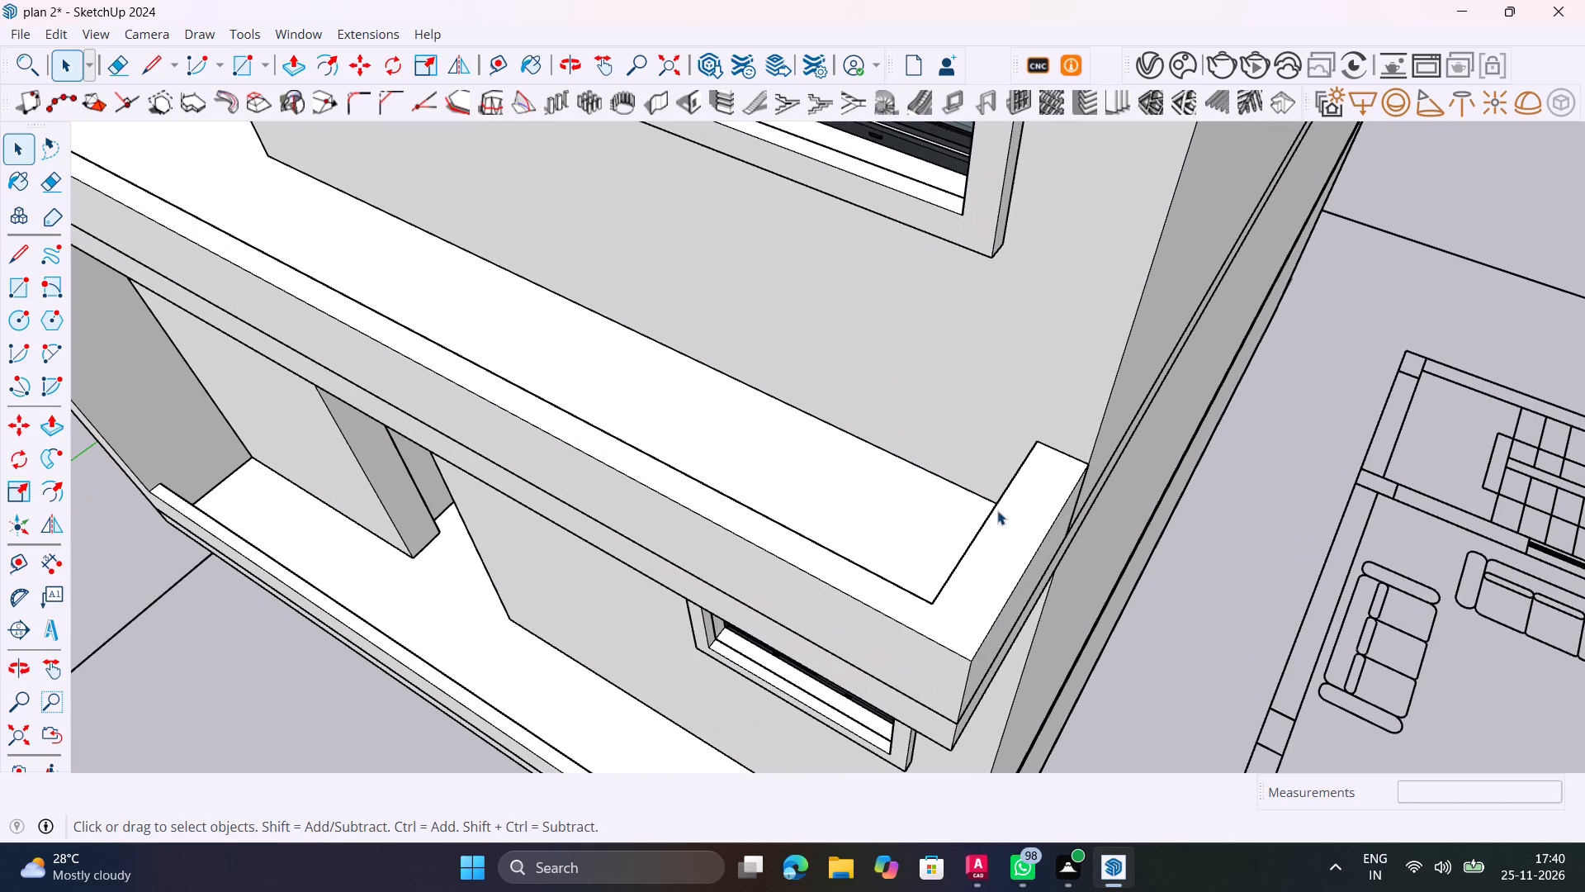
scroll(1015, 488, down, 20)
scroll(1015, 488, down, 1)
Review the whole house from the front corner and the fin wall's junction with the balconies, dismissing the chat notification.
middle_drag(939, 555, 945, 488)
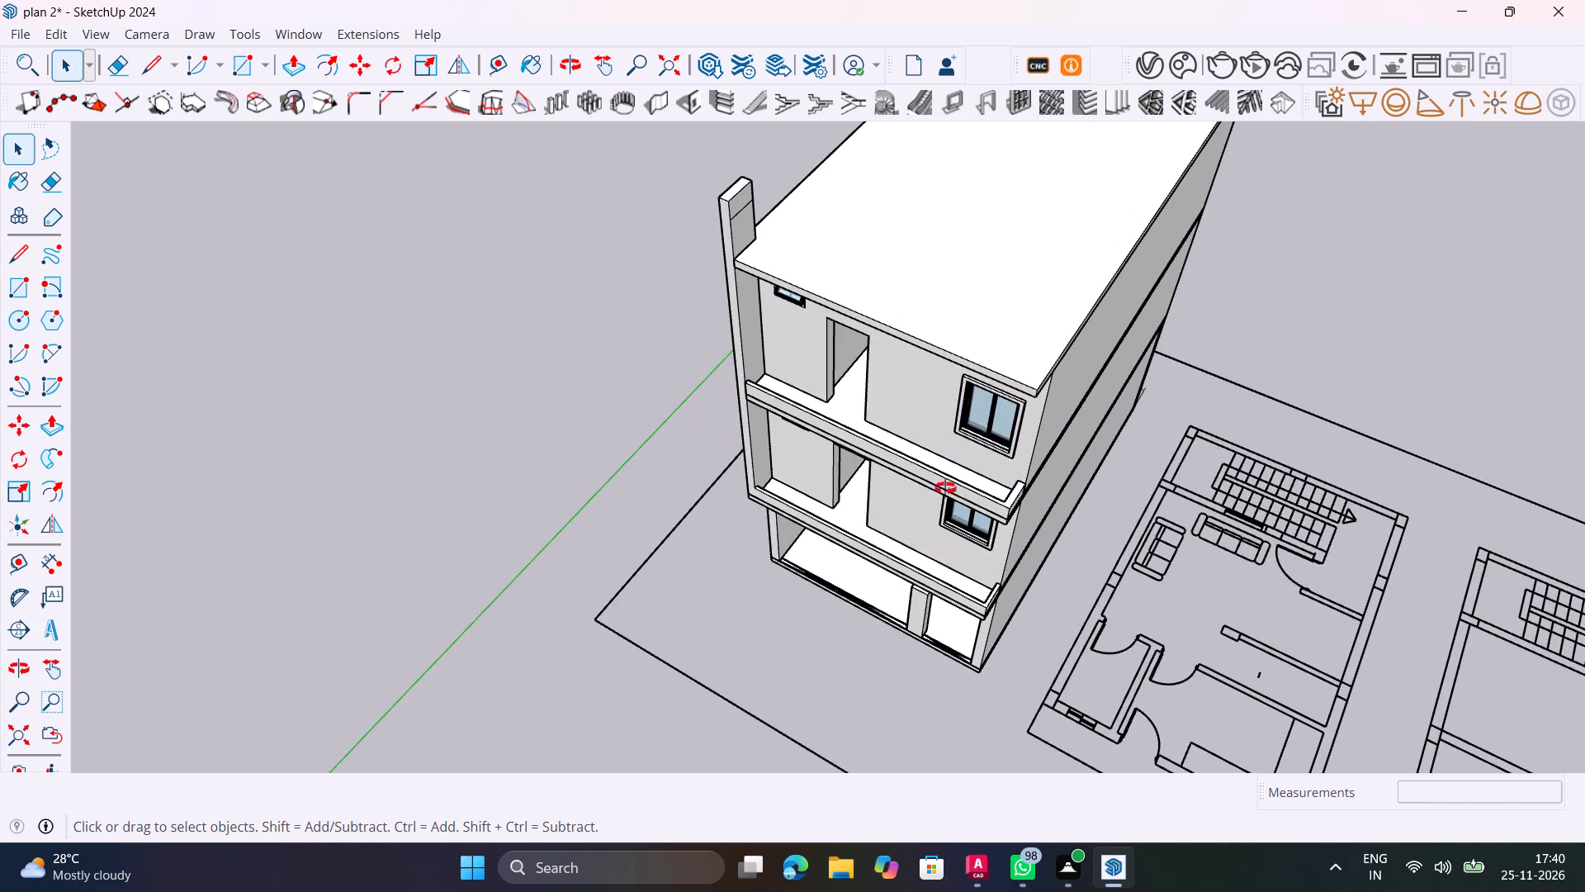
middle_drag(945, 488, 1039, 368)
shift+middle_drag(1035, 367, 684, 482)
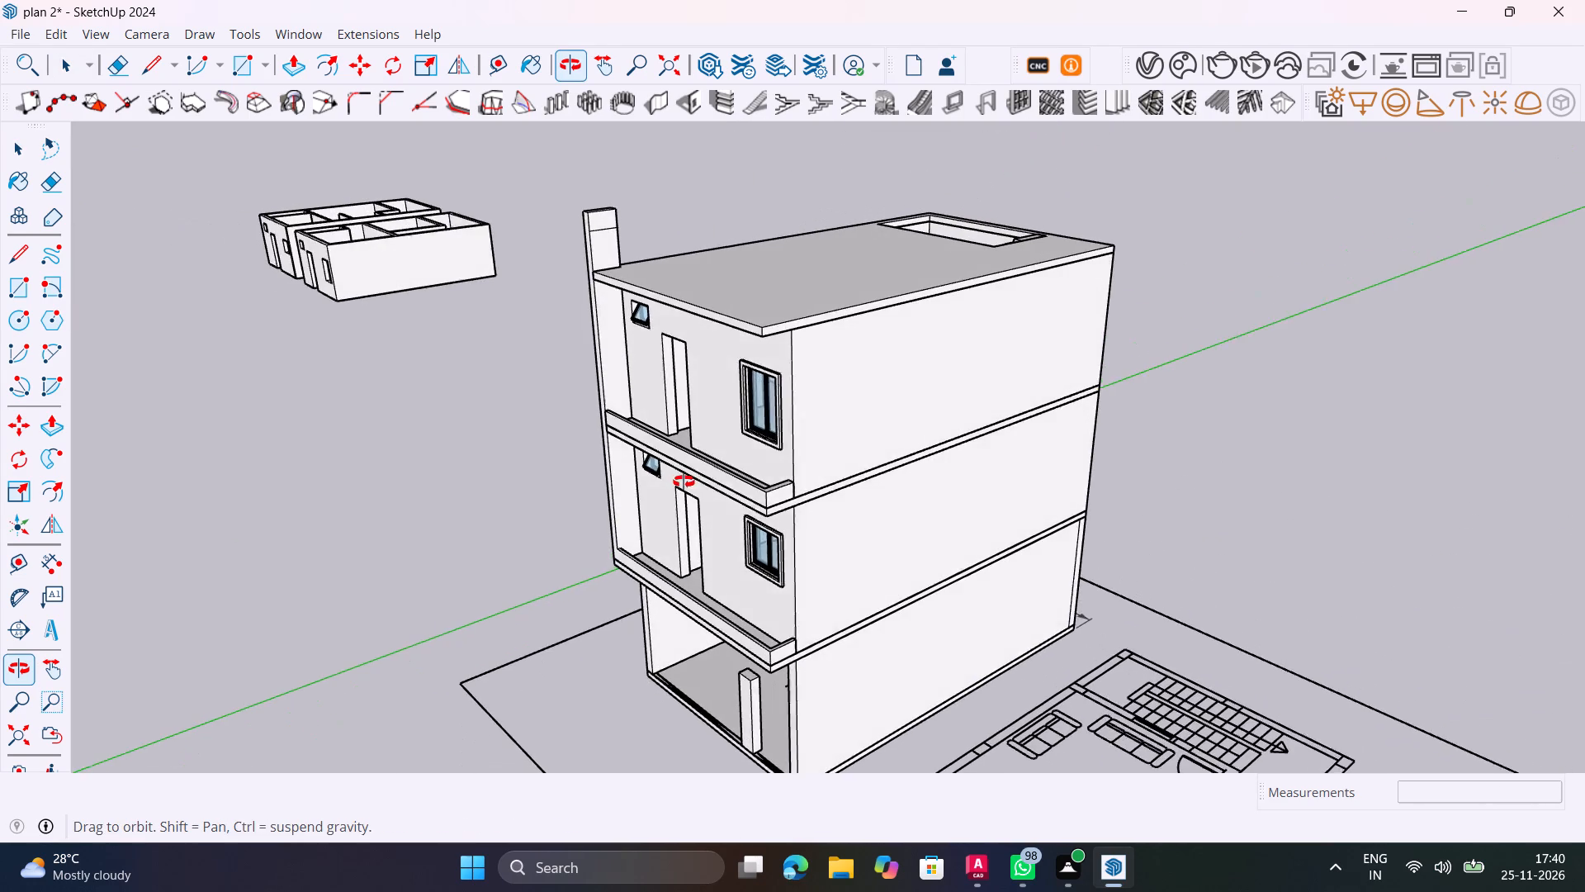
shift+middle_drag(684, 482, 688, 482)
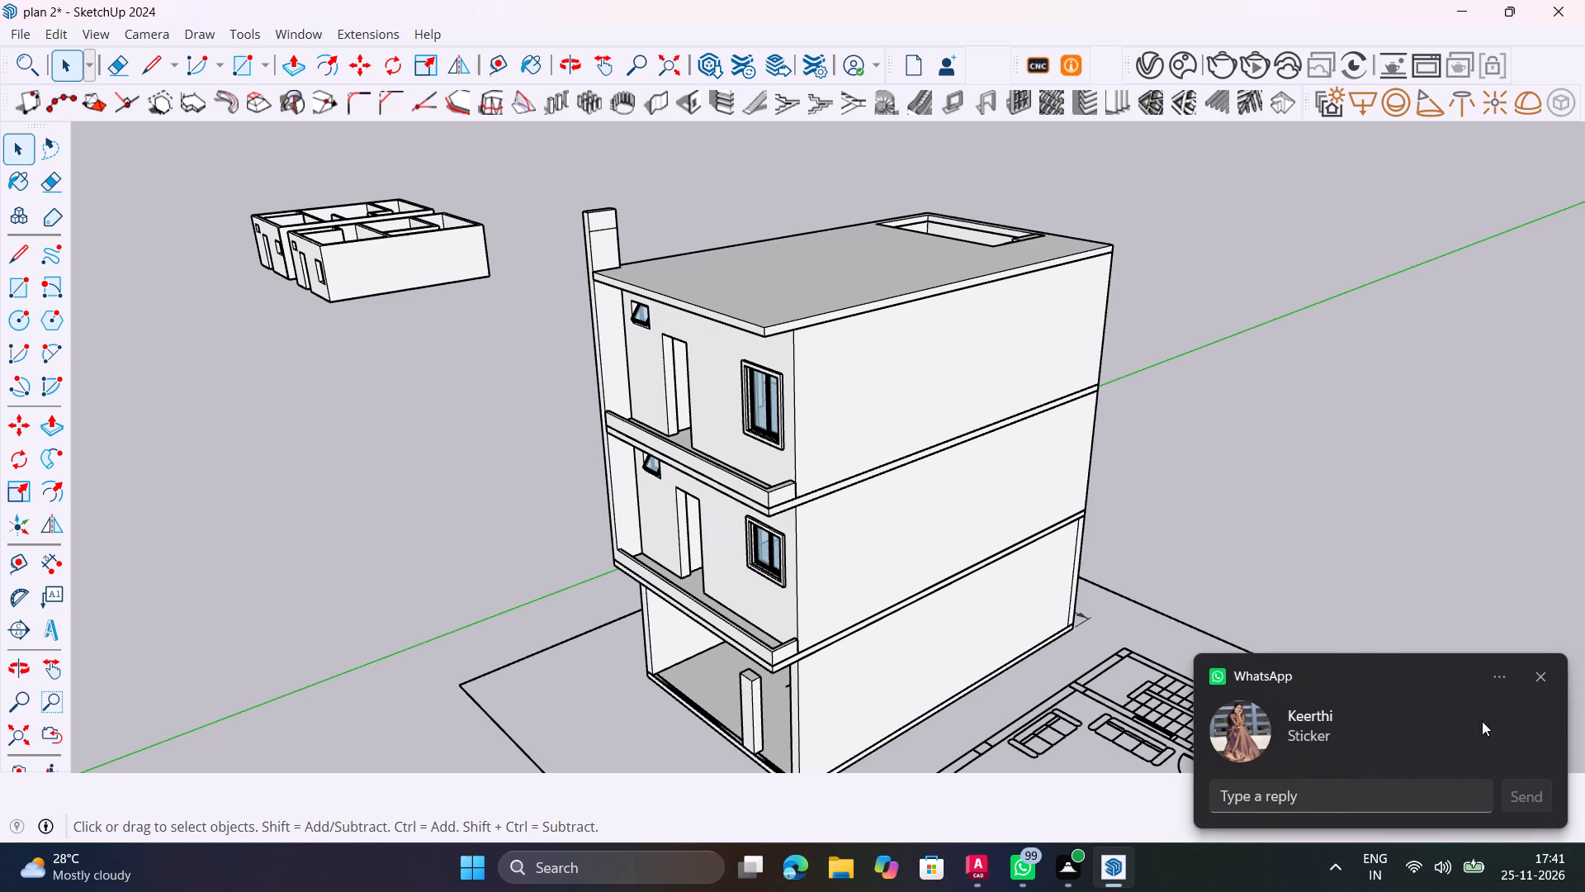
click(1547, 674)
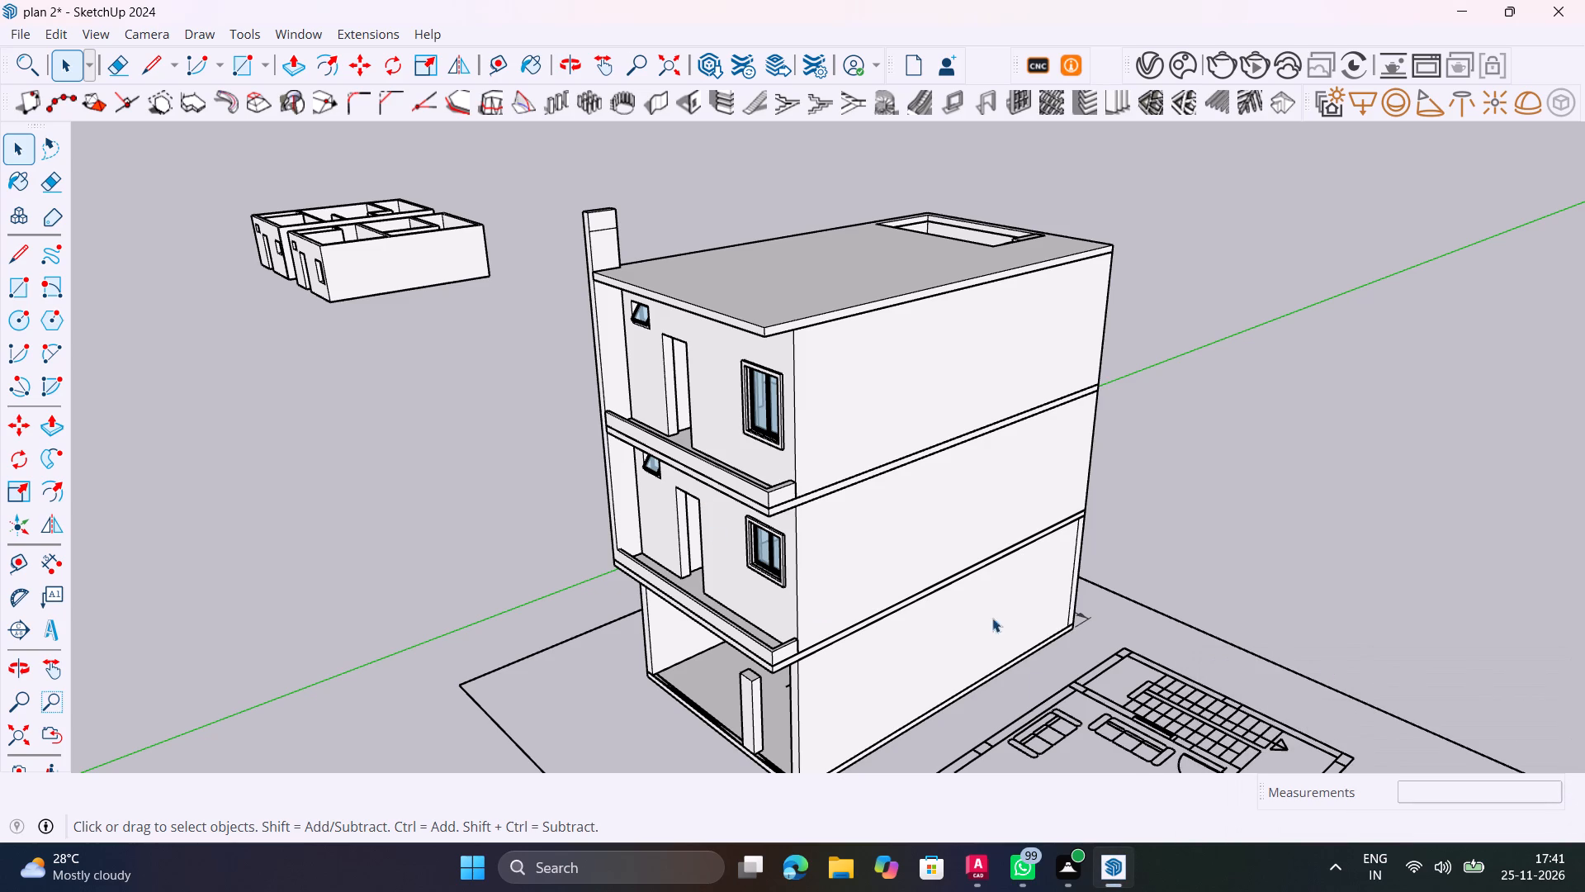
middle_drag(758, 600, 1033, 695)
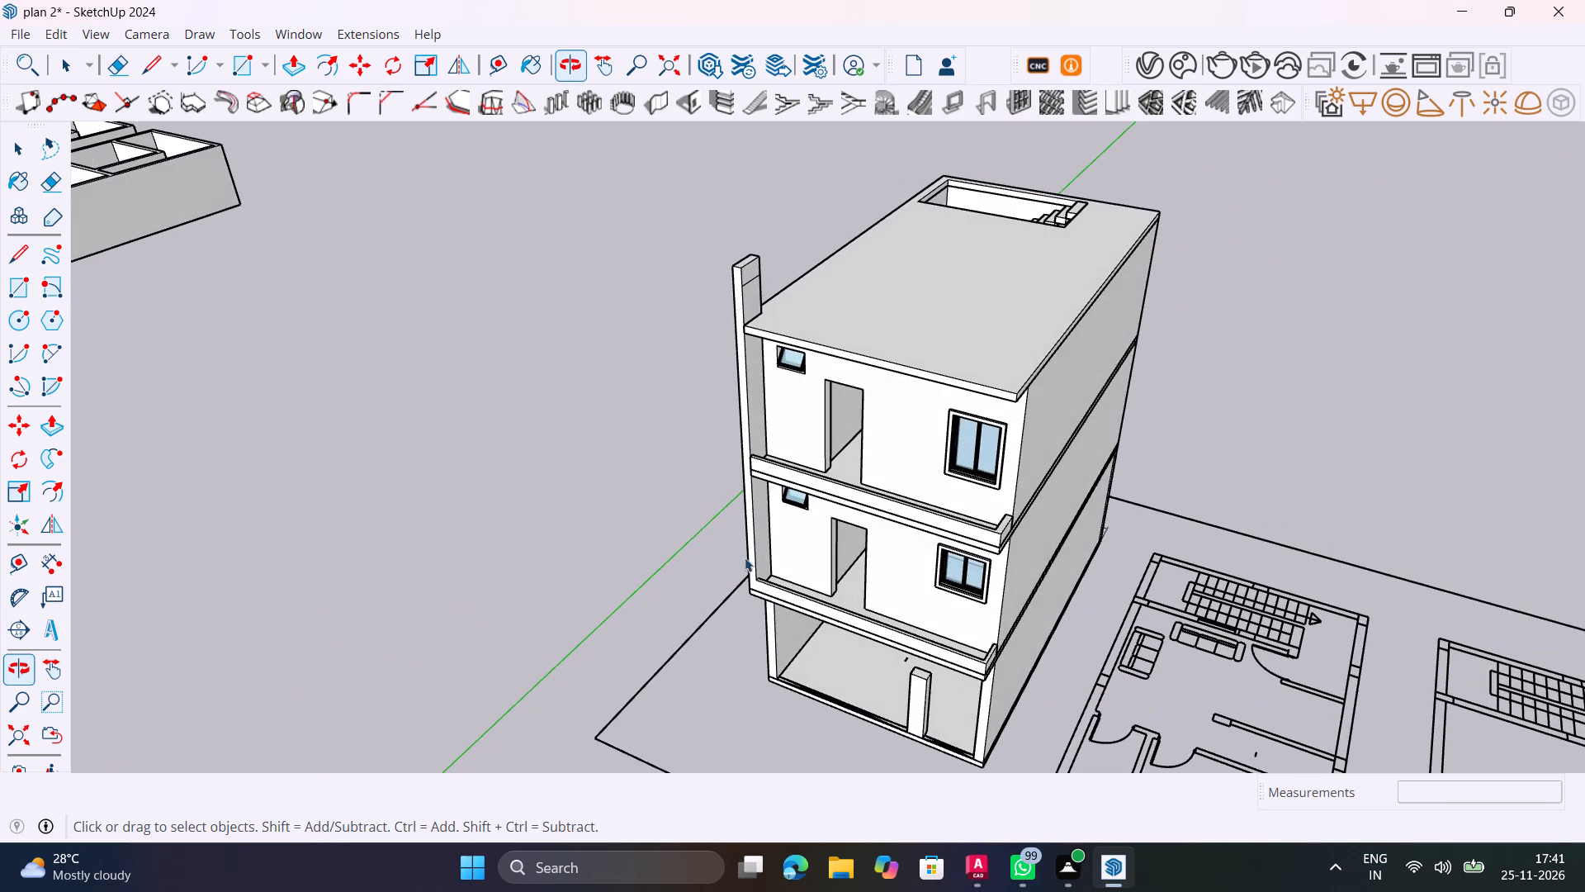
scroll(720, 447, up, 5)
shift+middle_drag(772, 464, 584, 414)
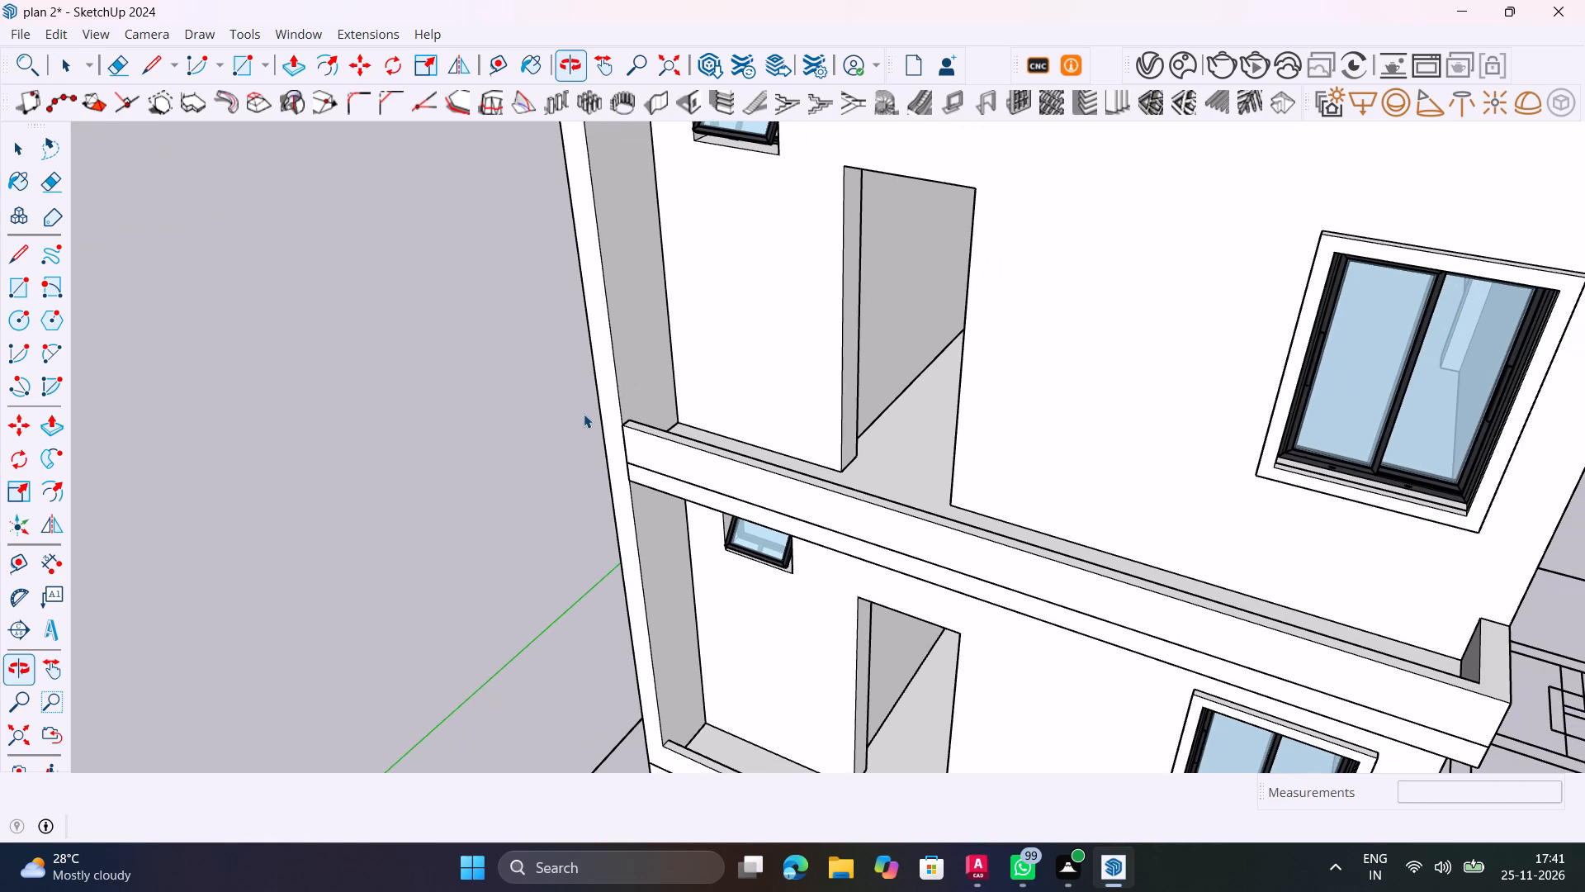
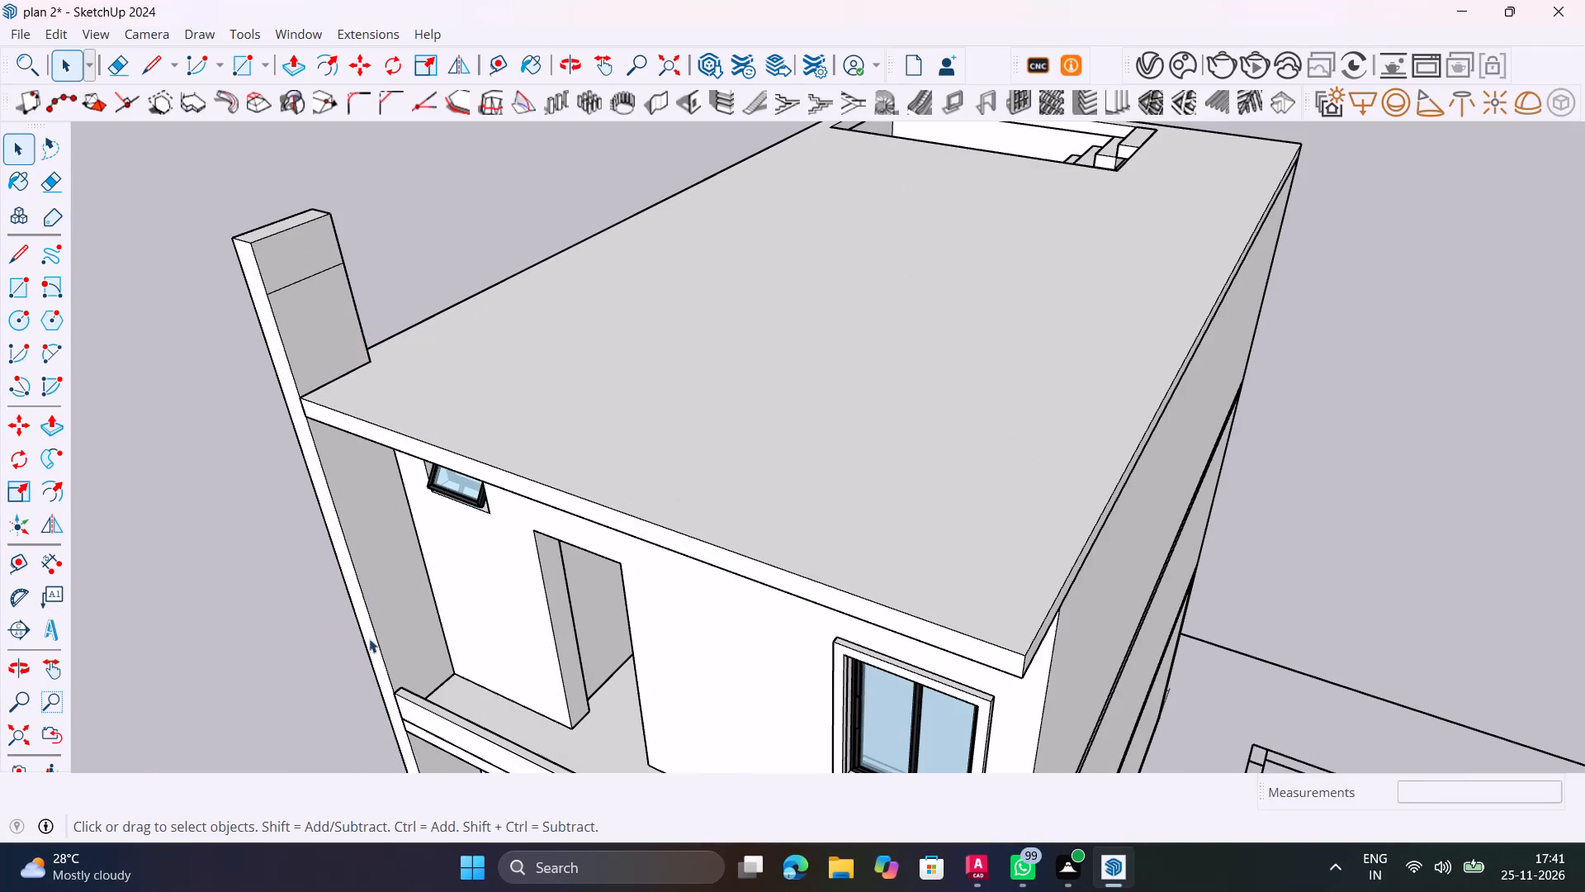
Review the house's front, long side wall and roof from the front corner, close up and as a whole.
middle_drag(409, 682, 213, 396)
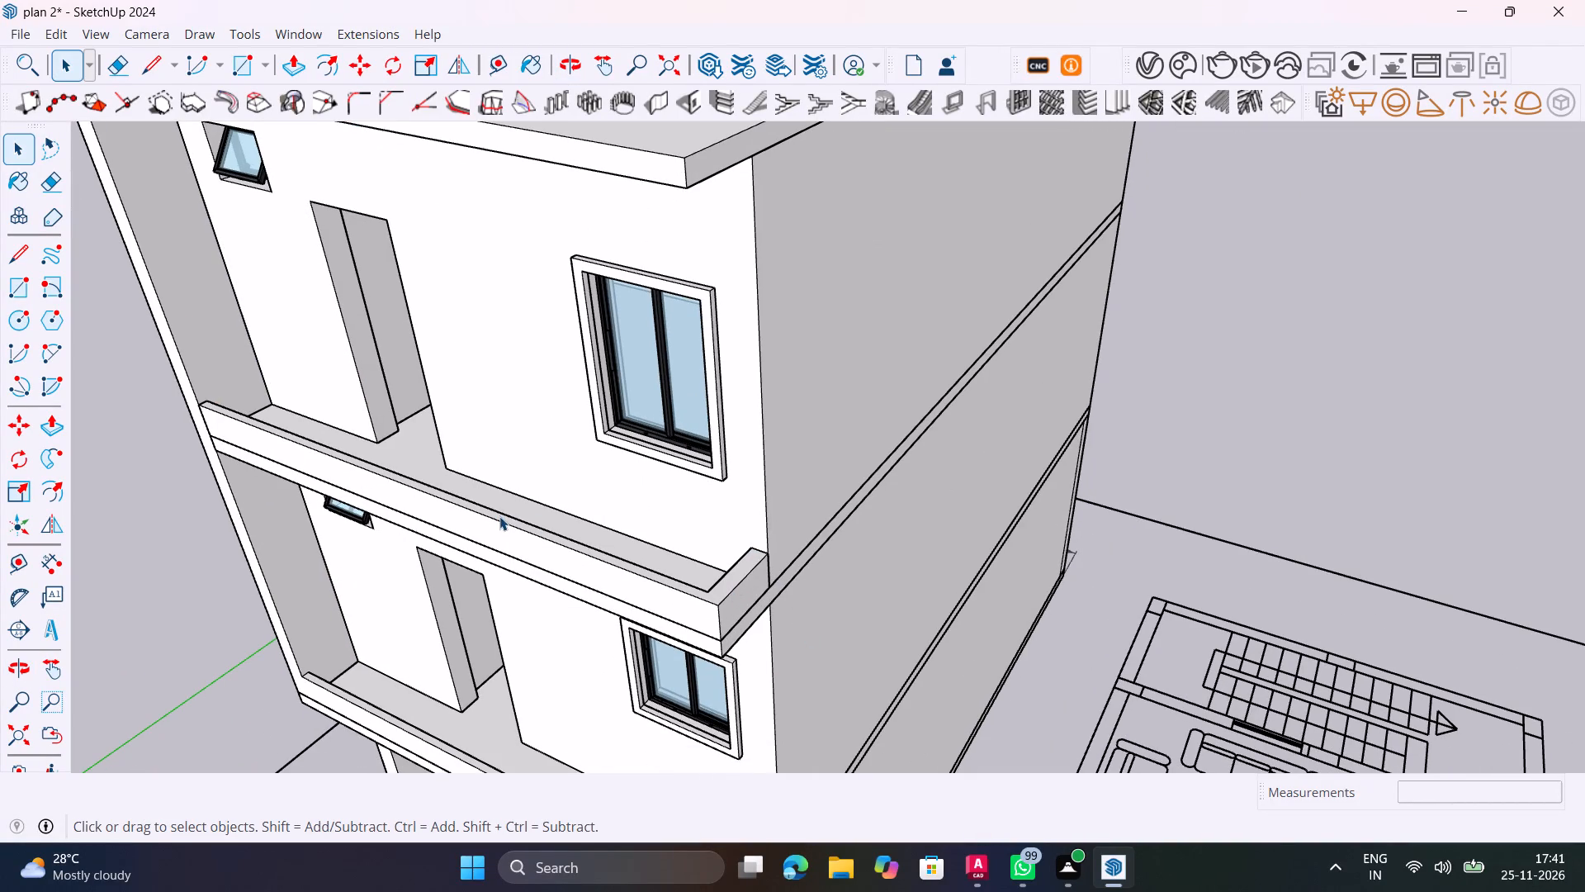
scroll(339, 377, down, 4)
shift+middle_drag(354, 387, 364, 397)
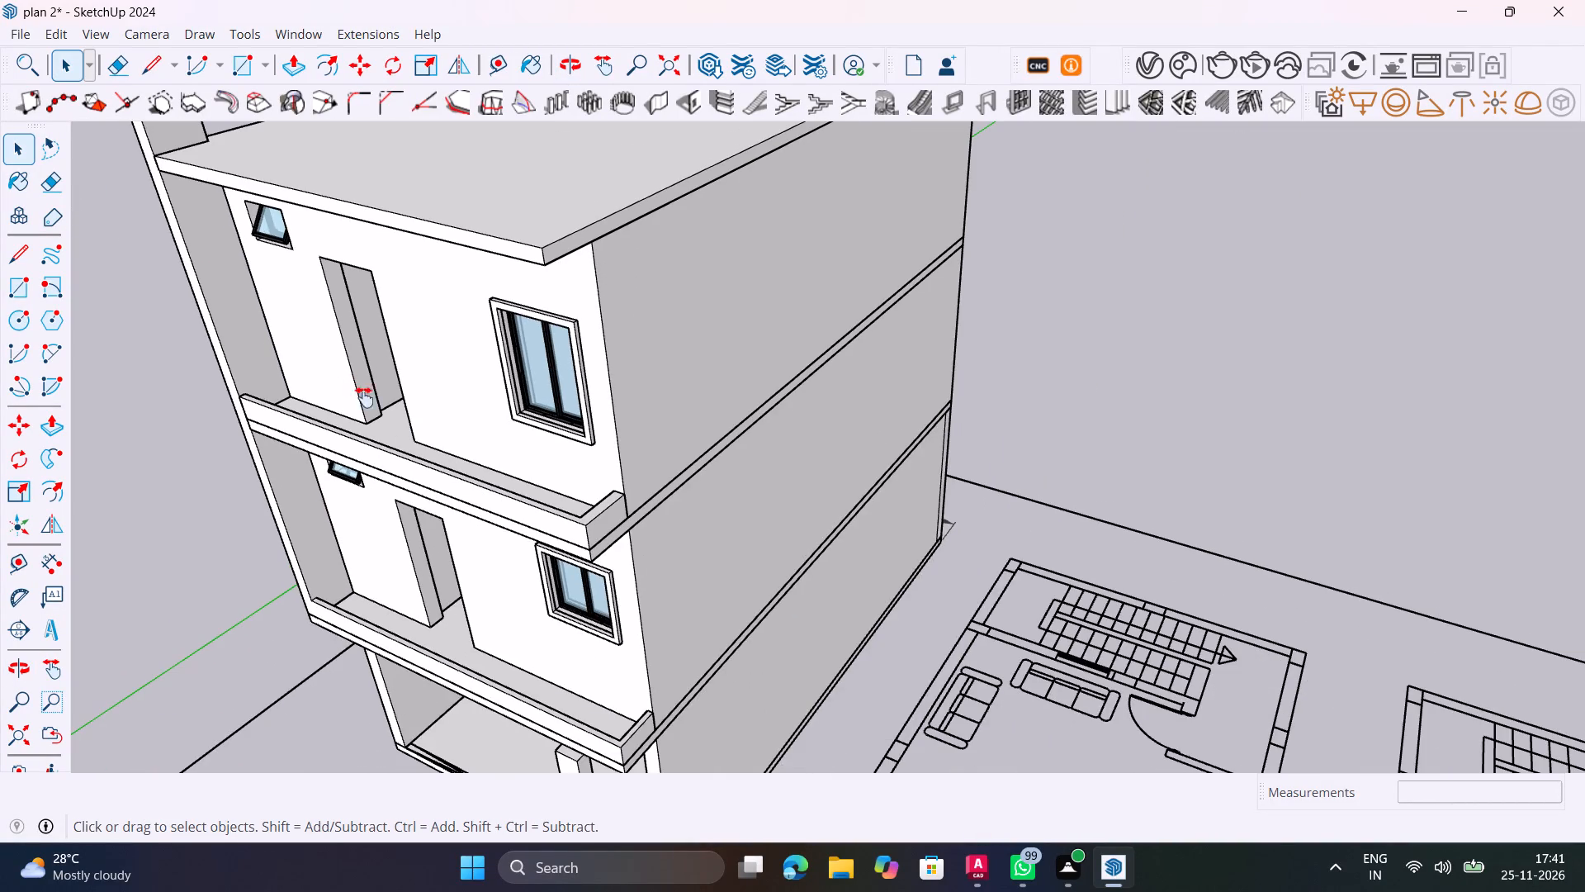
shift+middle_drag(364, 397, 440, 434)
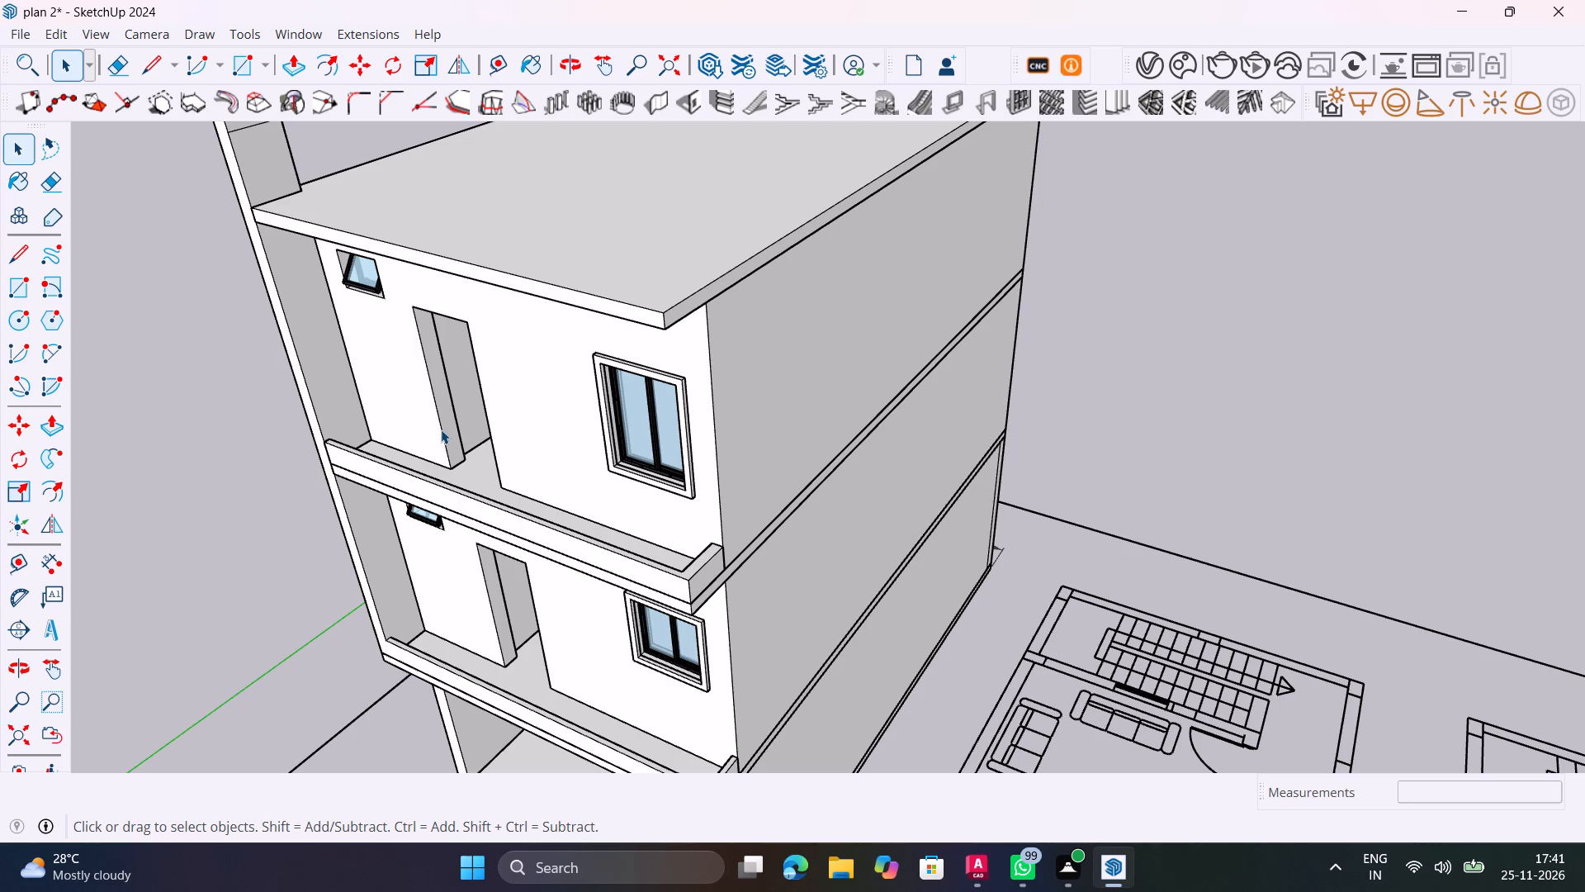
scroll(765, 460, down, 3)
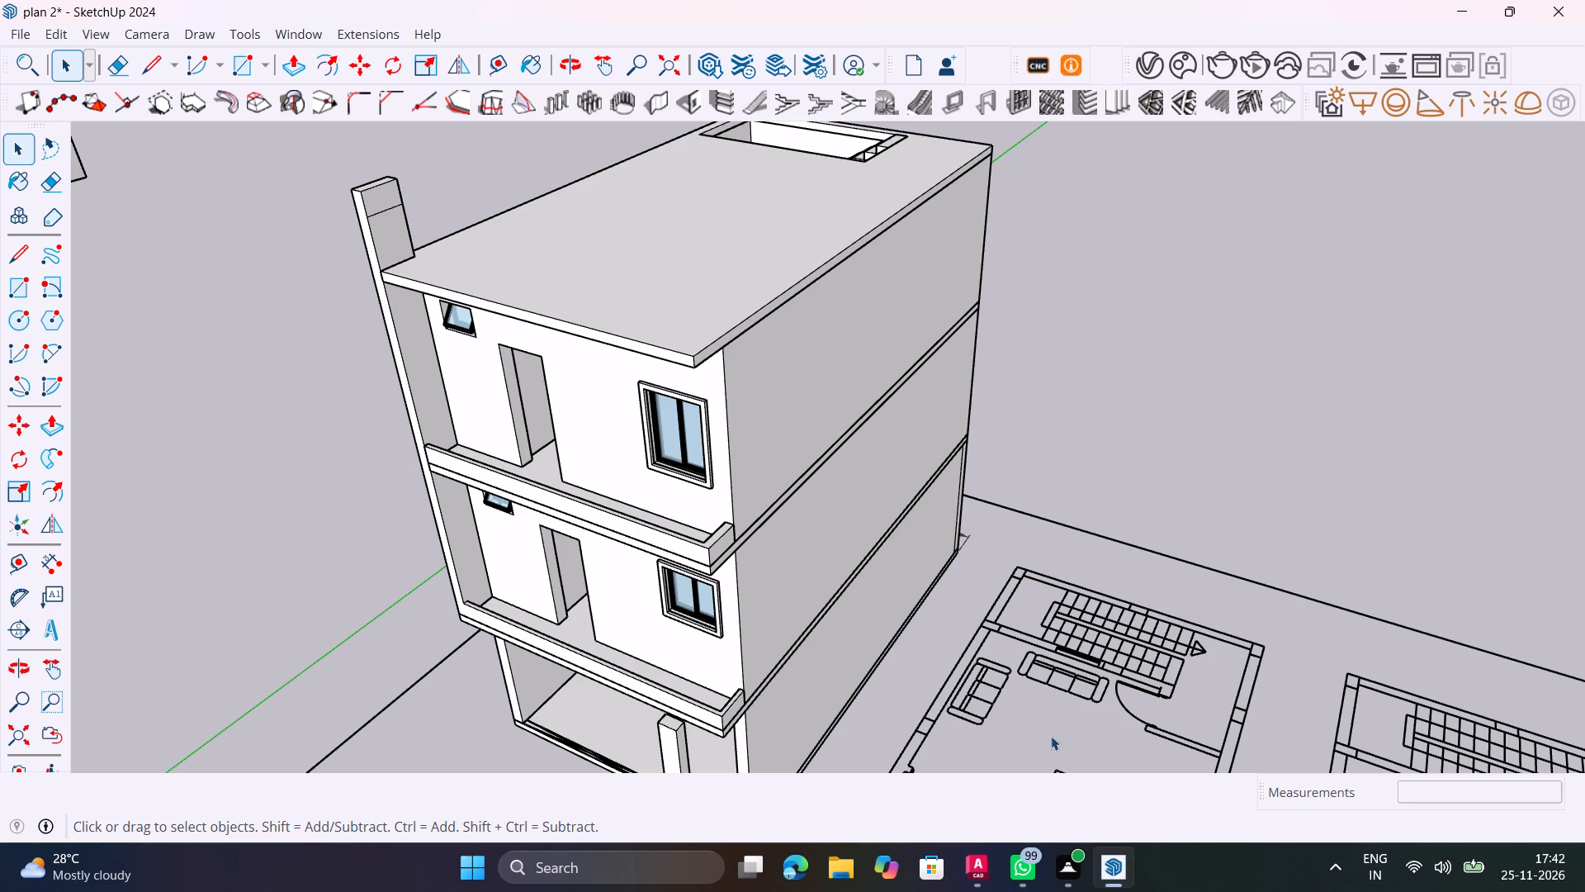
scroll(1113, 828, down, 7)
middle_drag(1124, 834, 964, 671)
scroll(866, 603, up, 1)
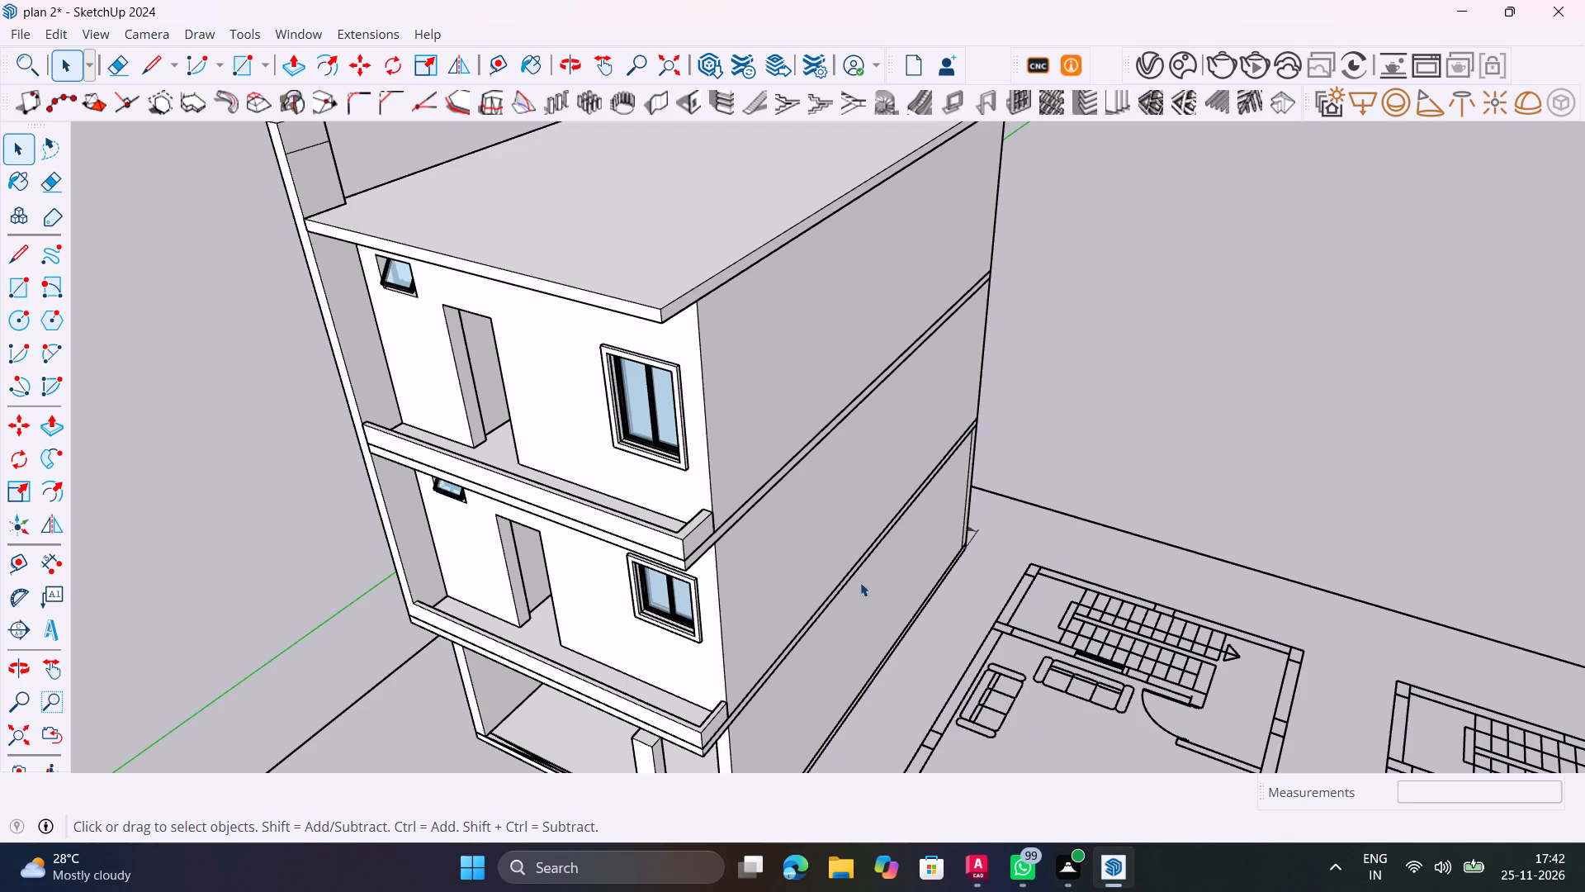
scroll(861, 589, down, 3)
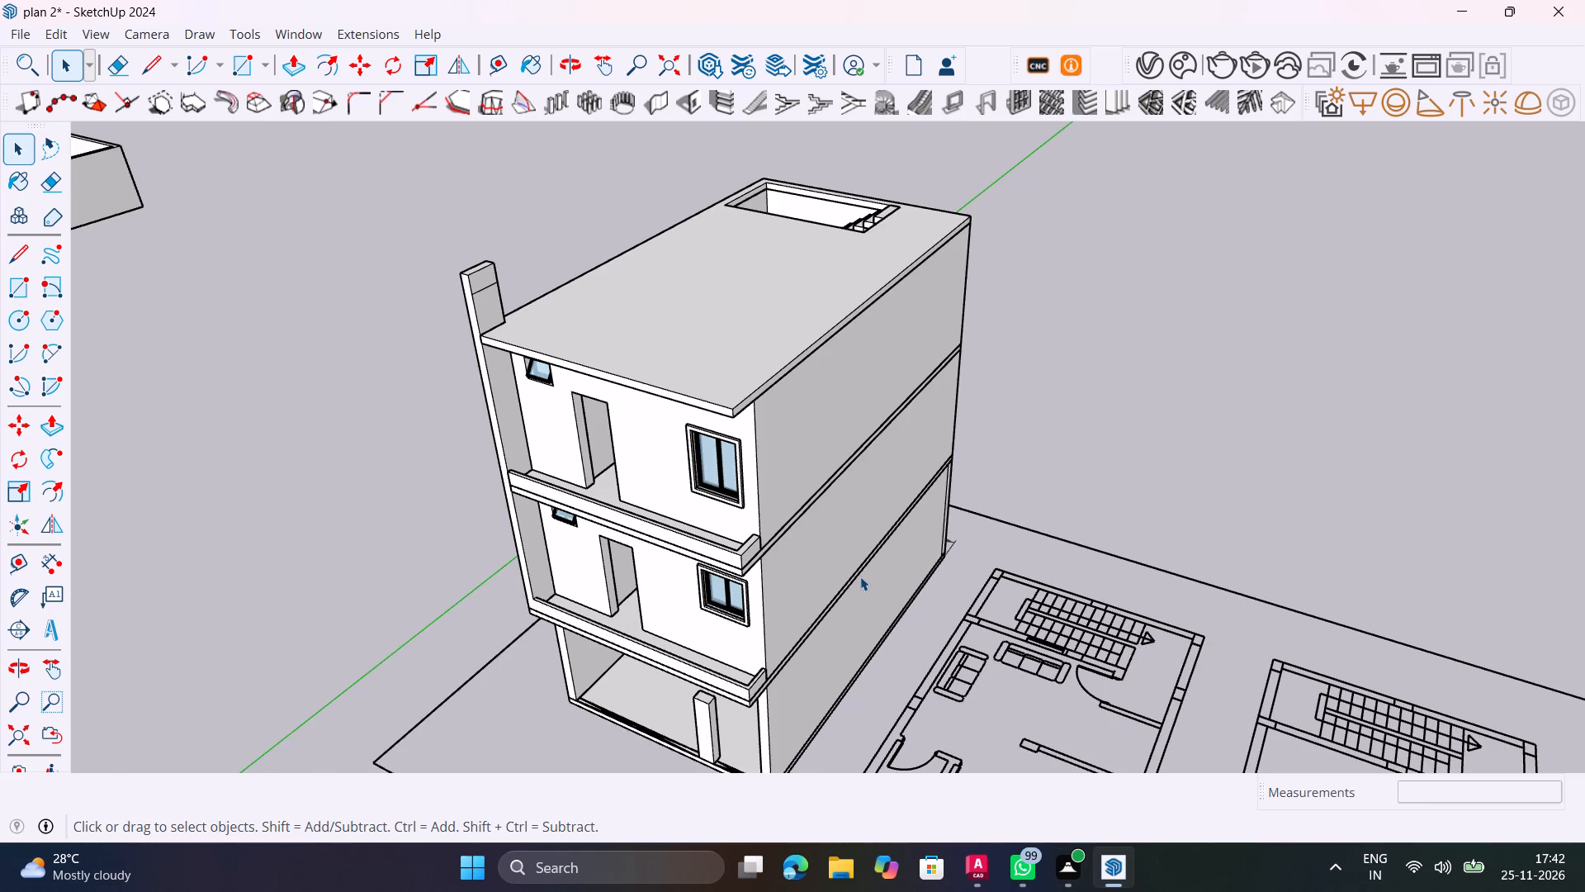
scroll(801, 587, down, 4)
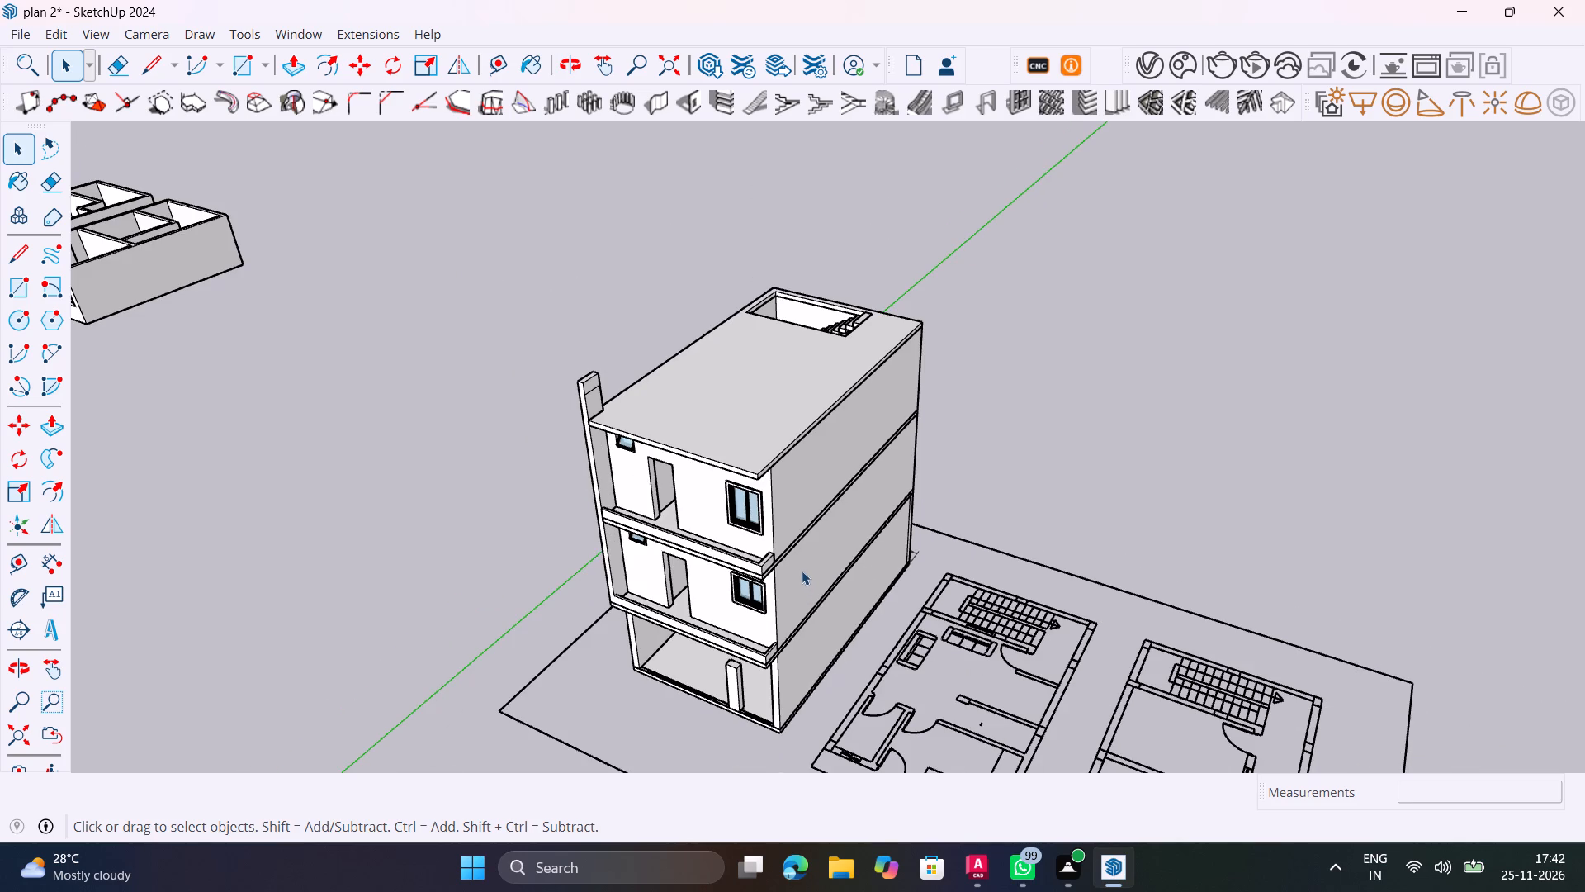
middle_drag(813, 637, 891, 547)
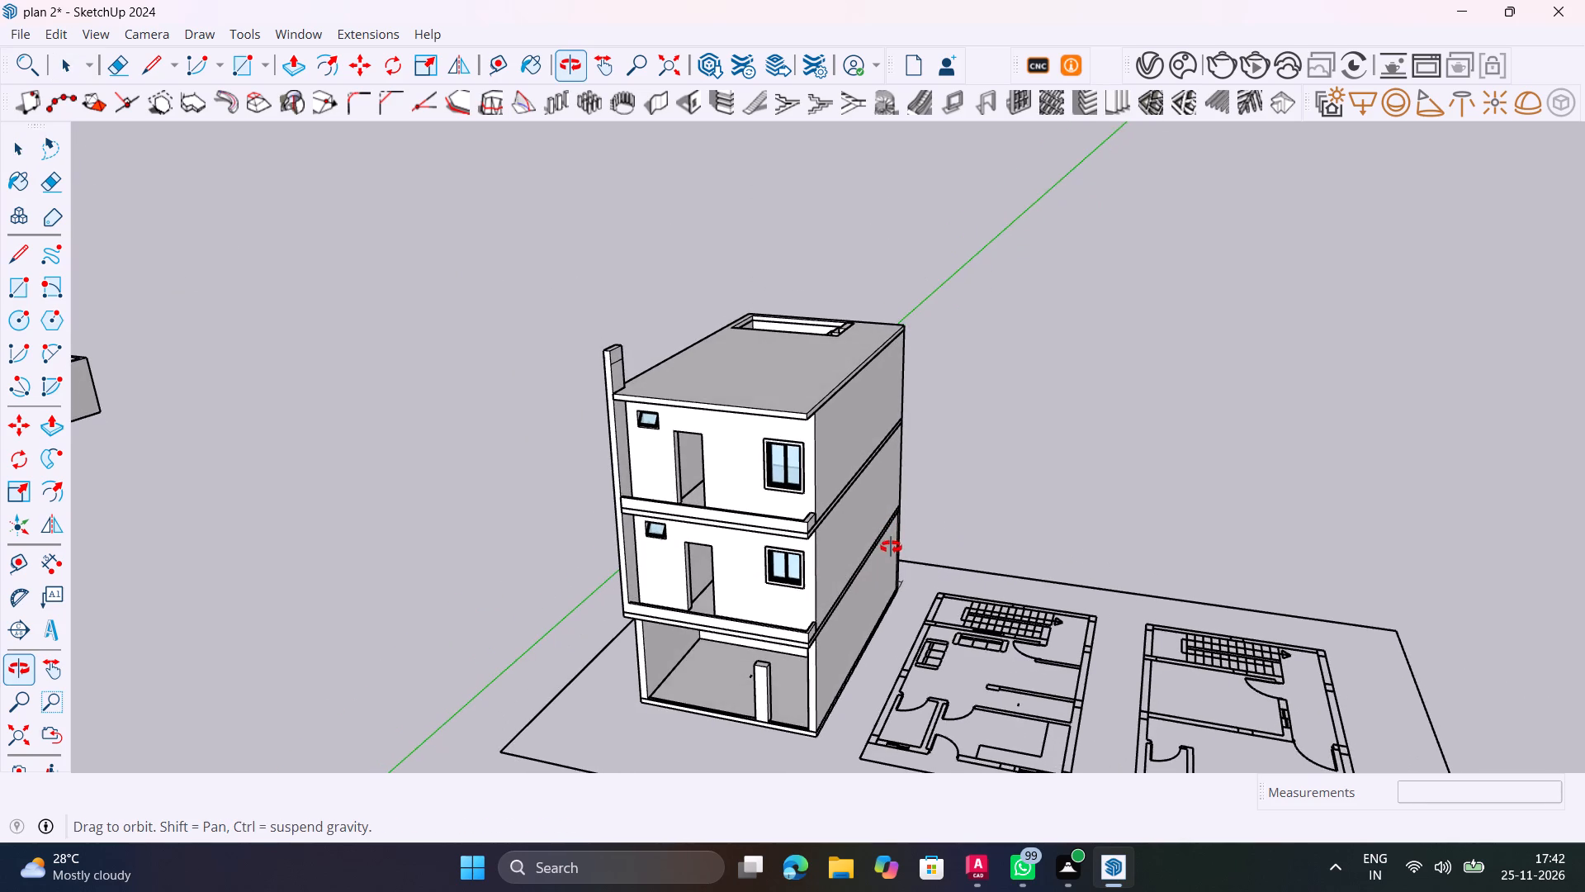
middle_drag(891, 547, 884, 542)
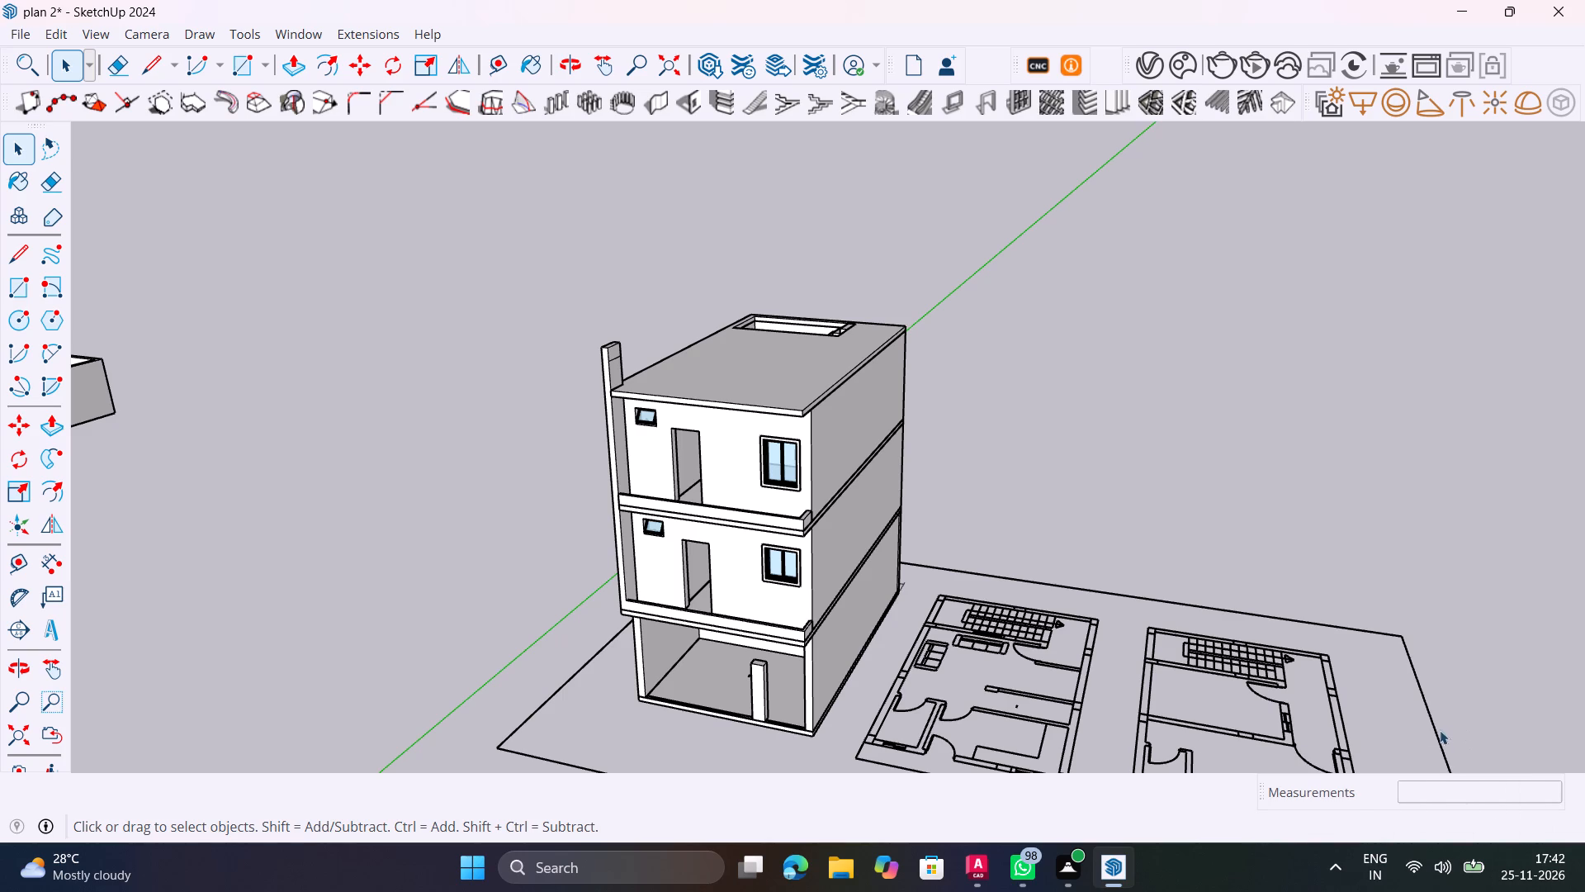
Examine the front elevation with its two balconies and the ground-floor opening, from above and nearly head-on.
middle_drag(798, 610, 907, 528)
scroll(924, 589, up, 3)
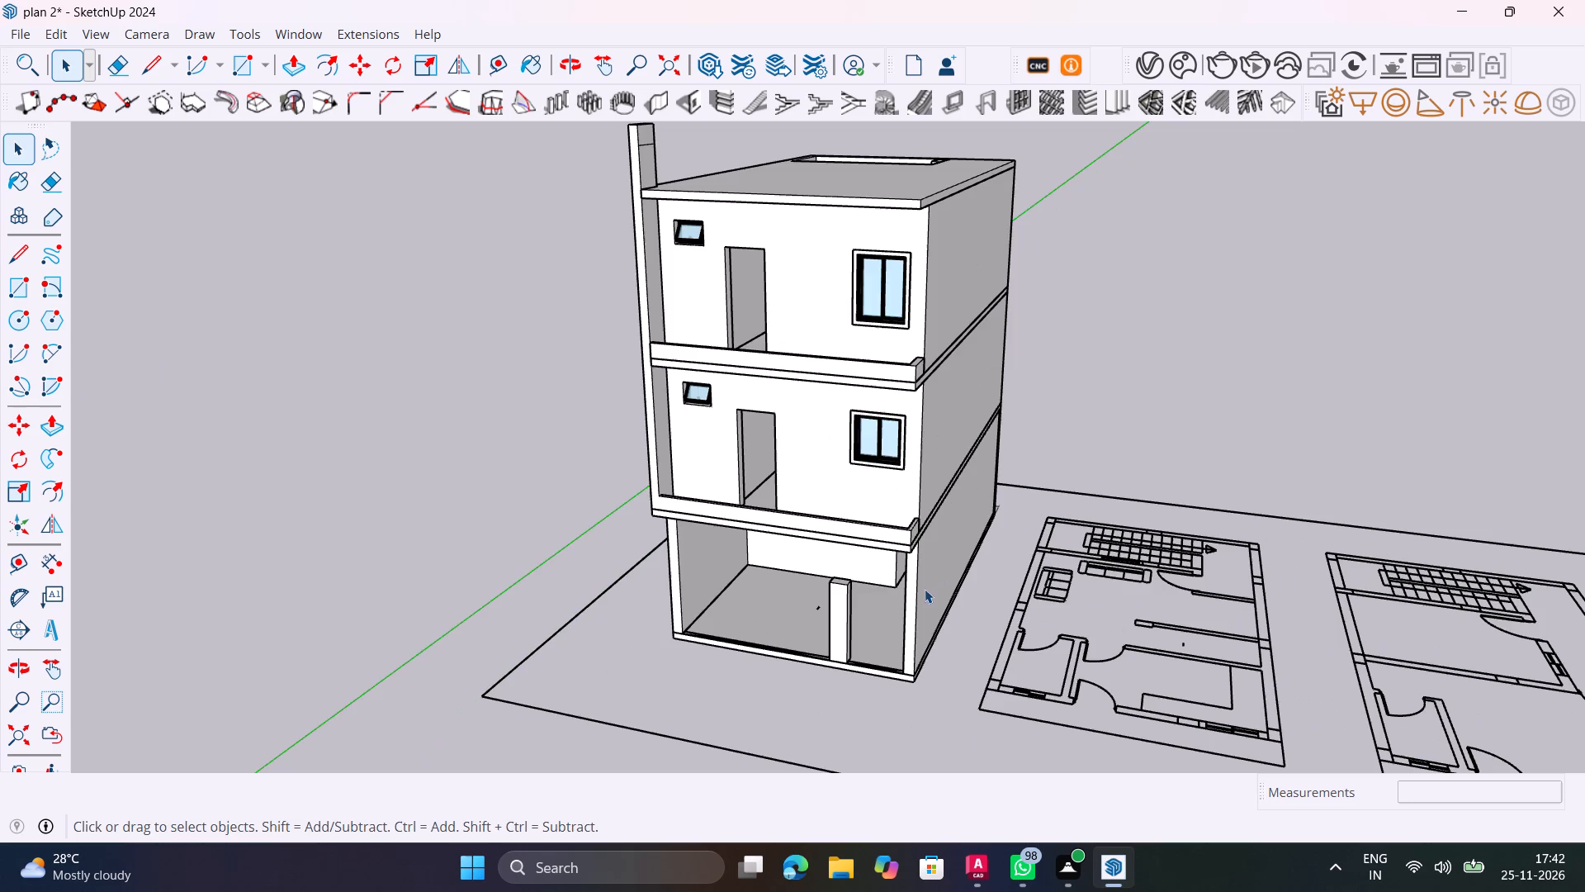
middle_drag(901, 631, 994, 714)
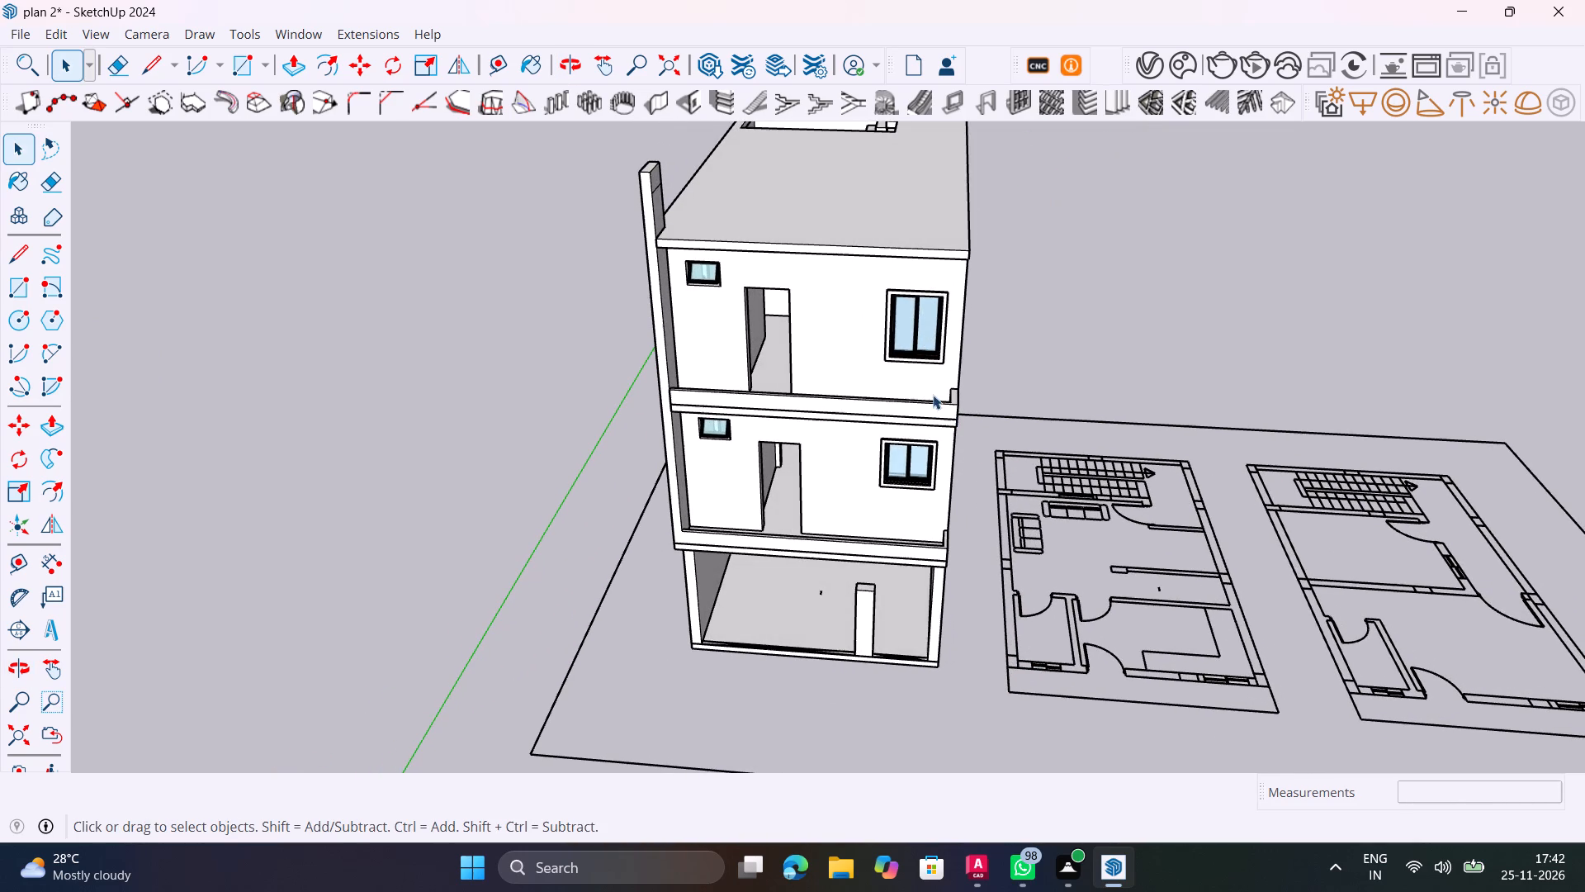
scroll(942, 539, up, 6)
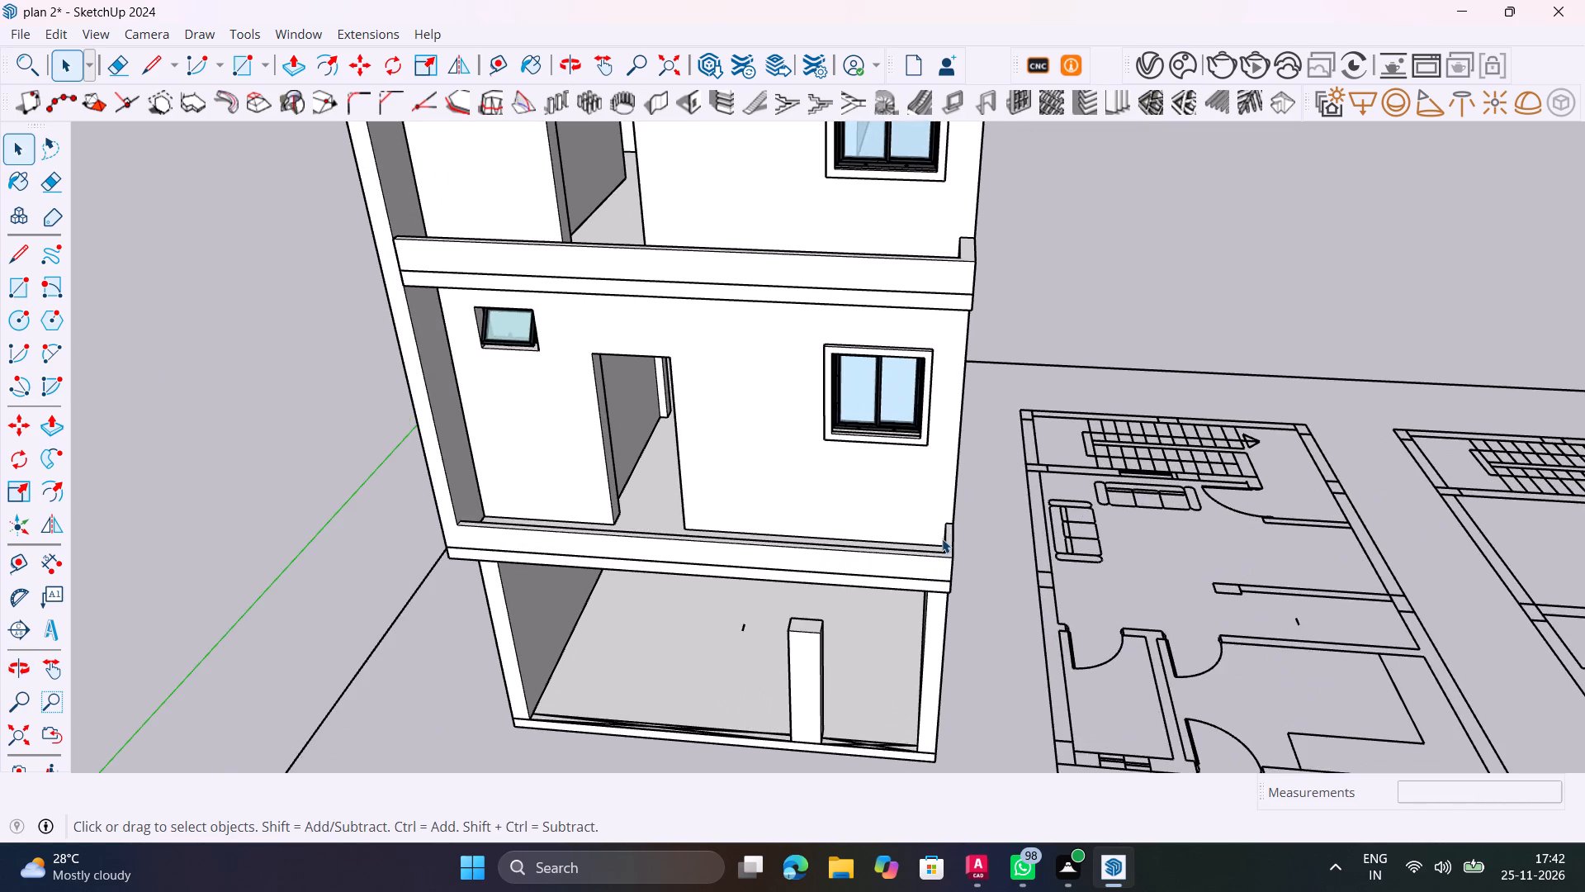
scroll(942, 539, up, 5)
scroll(958, 508, down, 10)
middle_drag(971, 540, 998, 515)
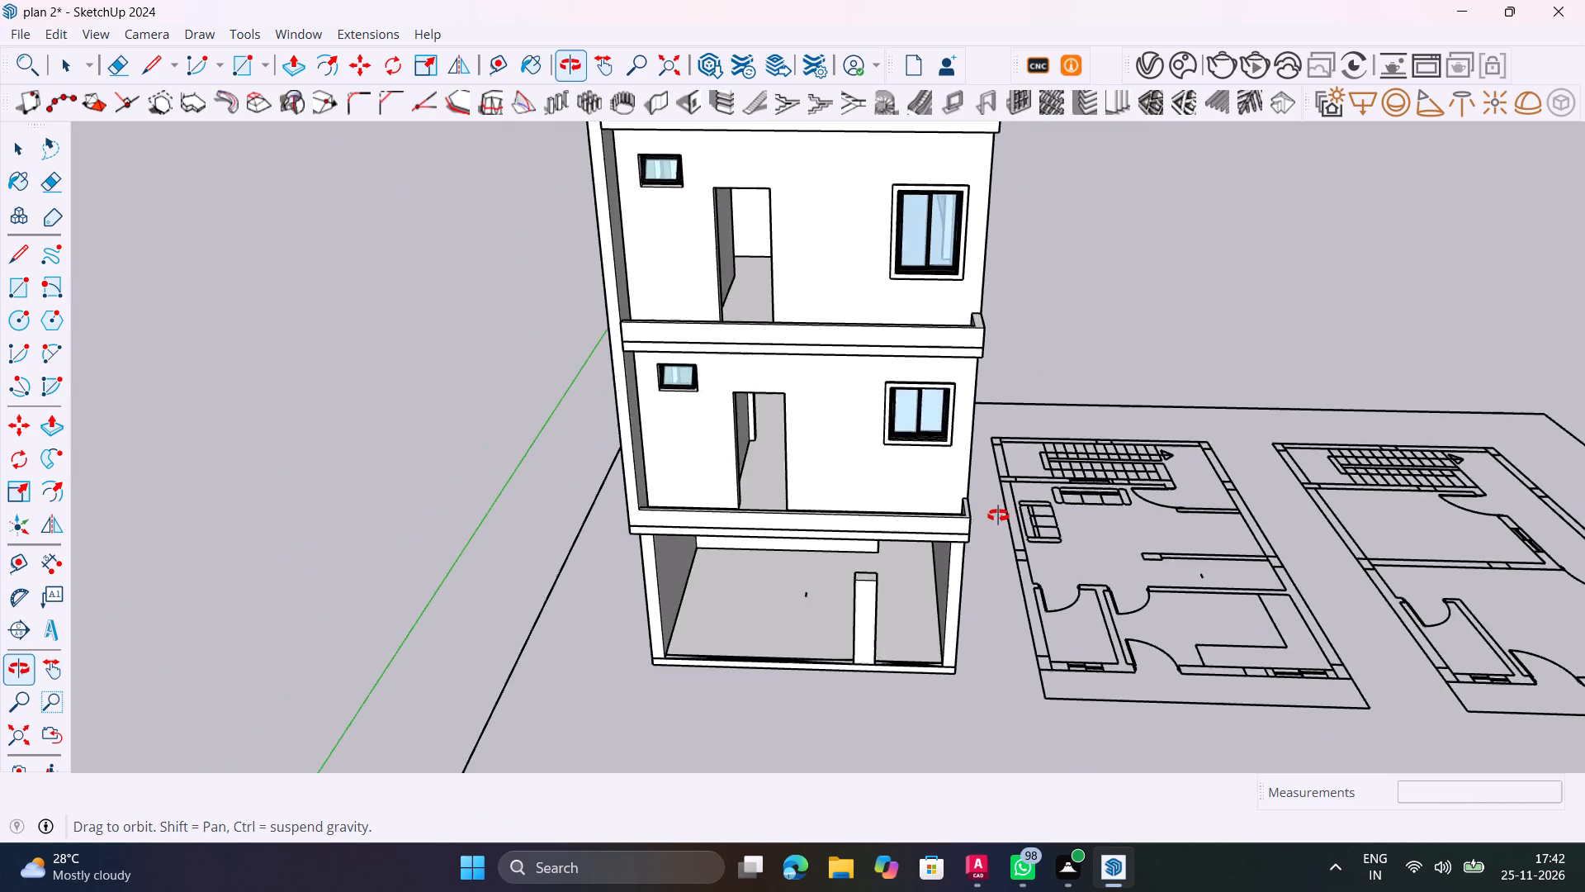
middle_drag(998, 515, 958, 541)
scroll(974, 535, down, 3)
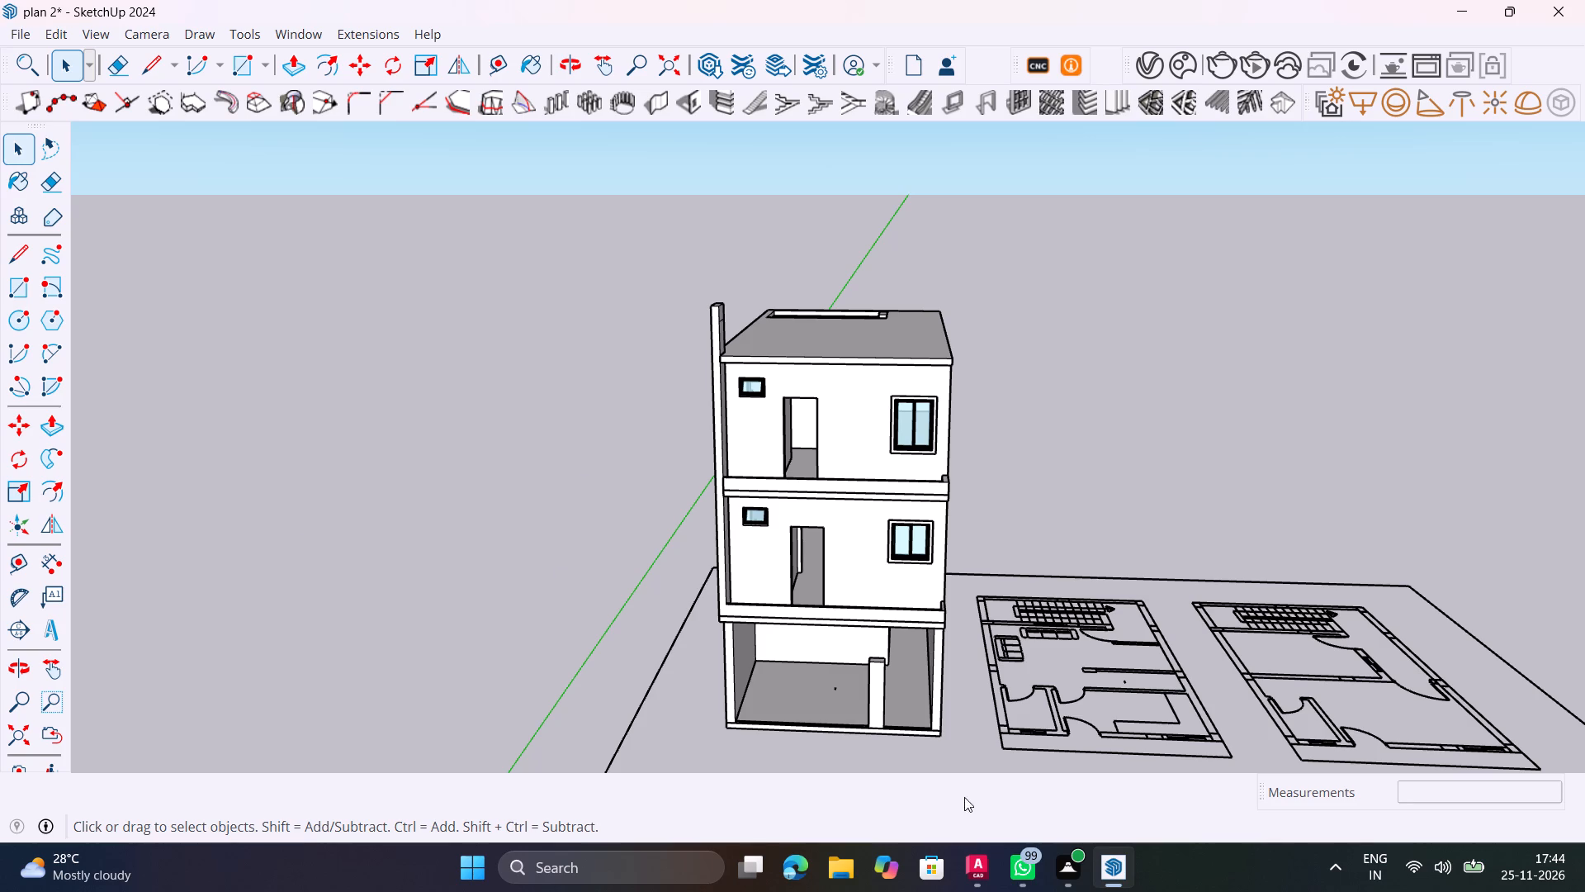
Inspect the lower balcony's parapet, its junction with the fin wall, and the doorway and window behind it.
scroll(806, 613, up, 9)
shift+middle_drag(720, 591, 319, 633)
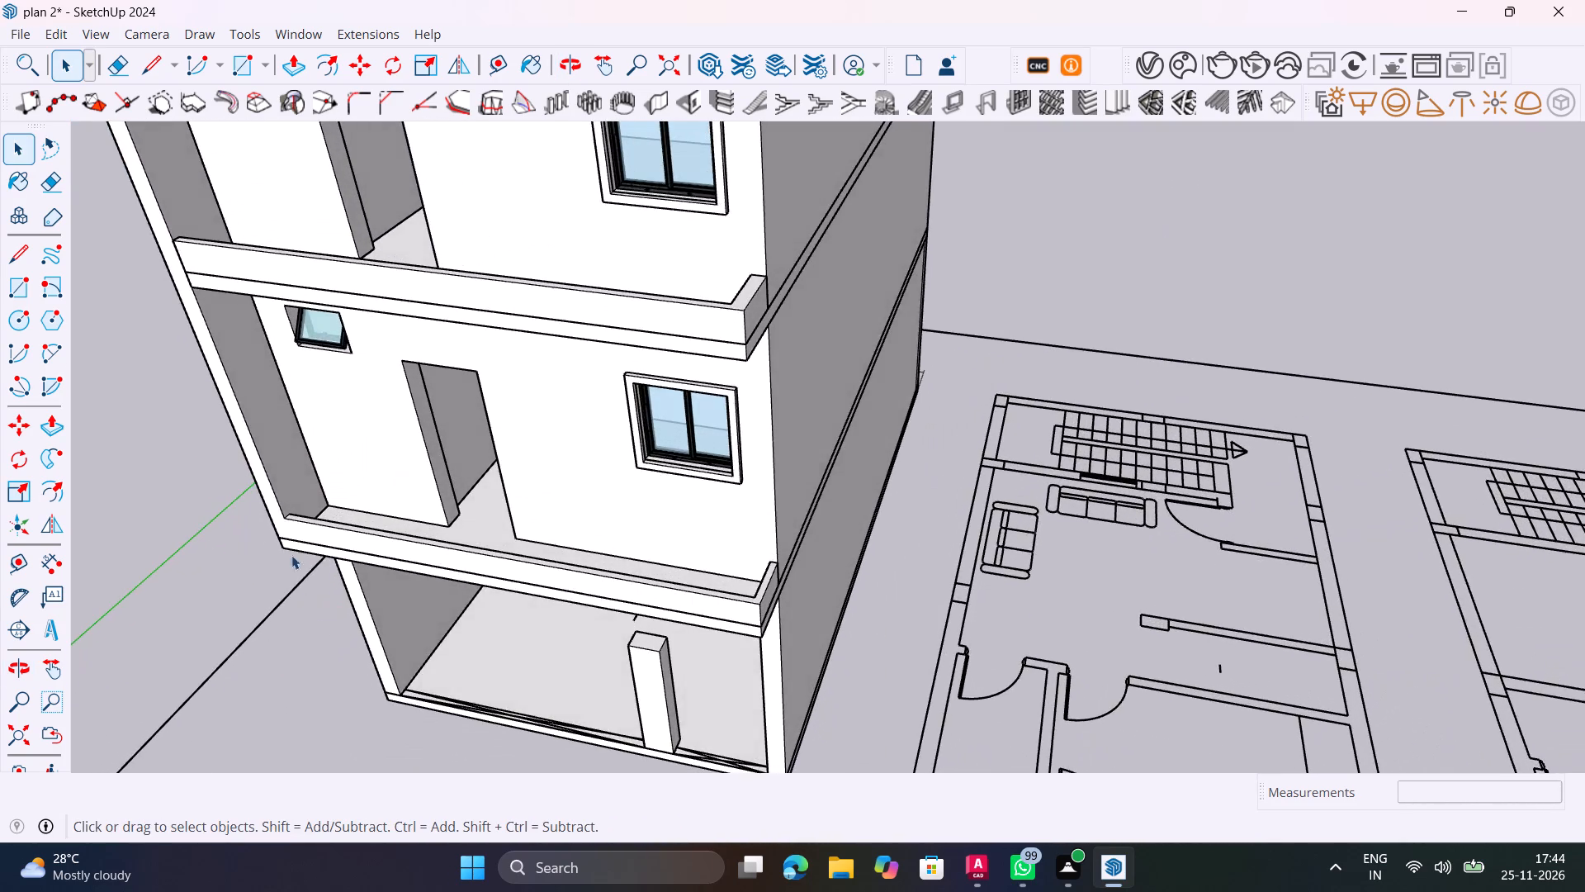
scroll(263, 503, up, 10)
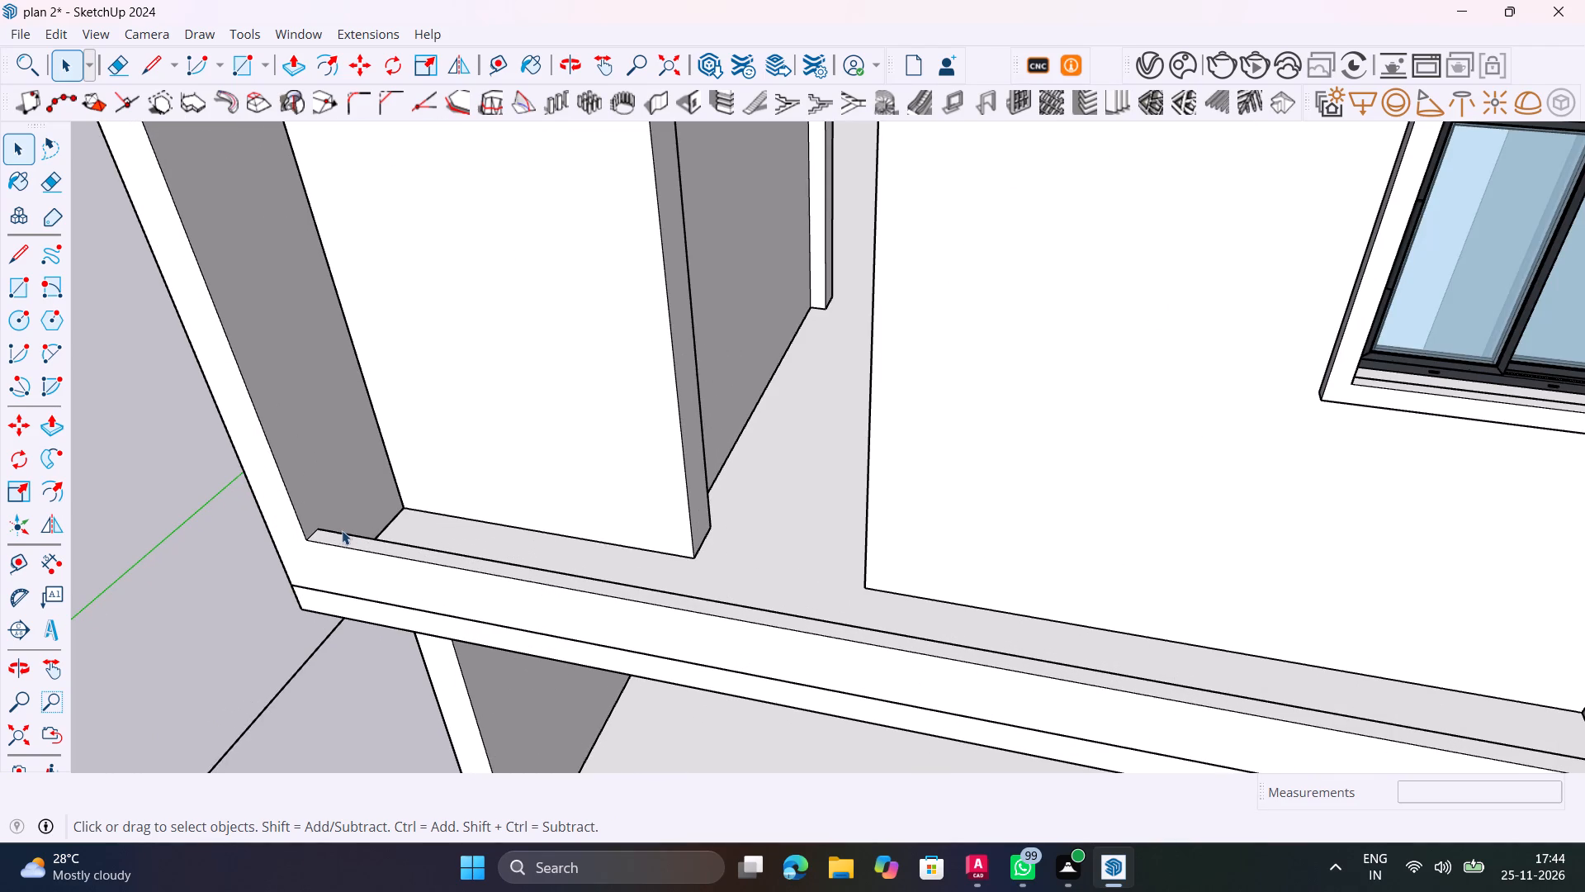
scroll(315, 534, up, 10)
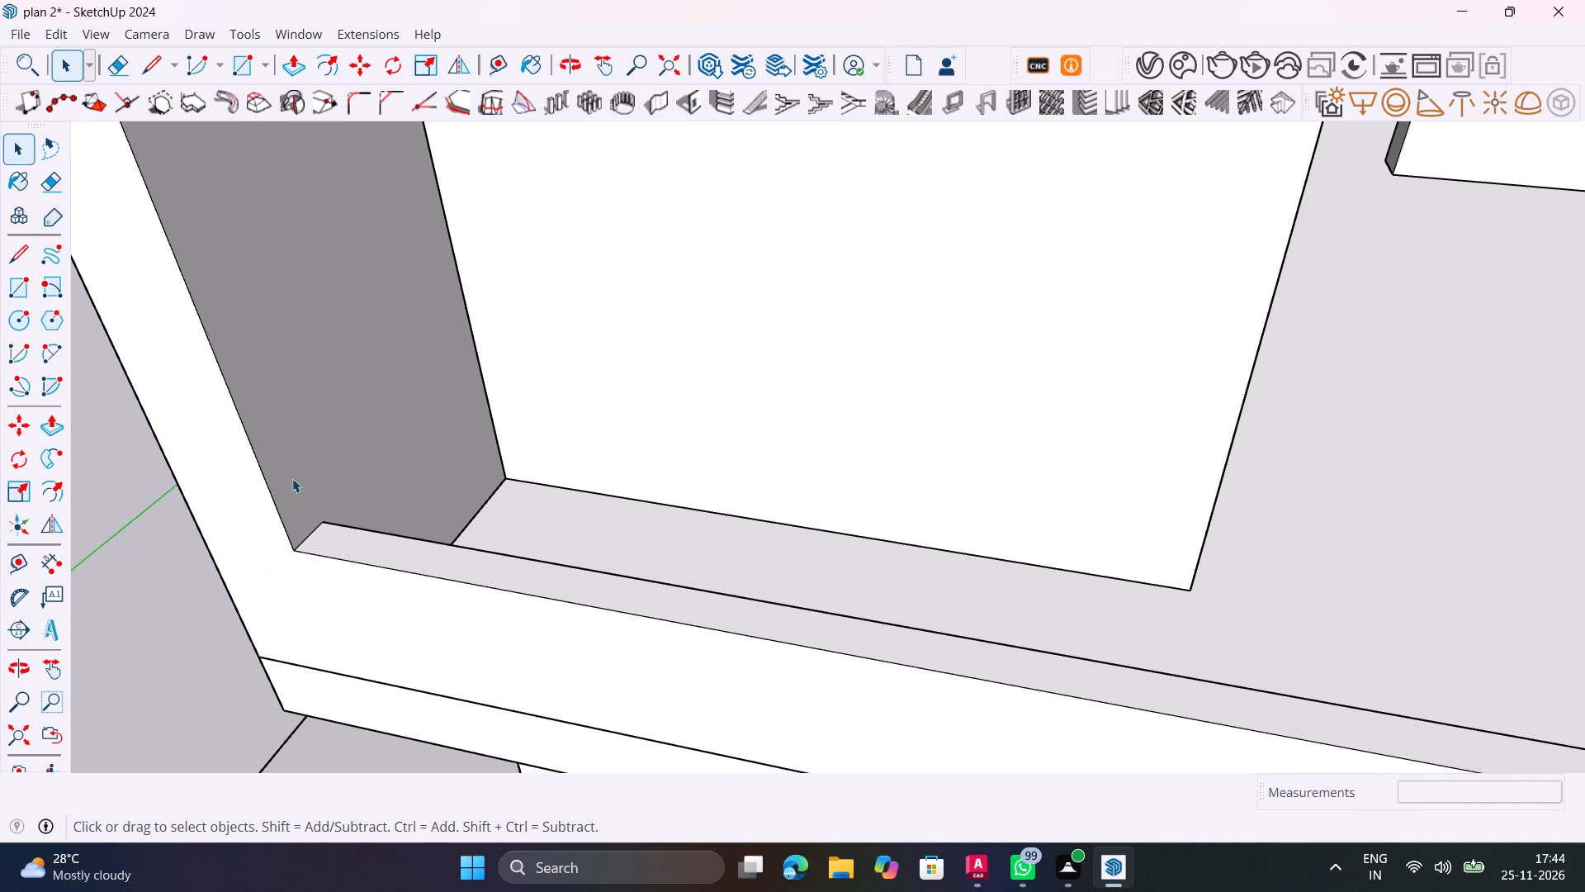
scroll(1153, 612, down, 14)
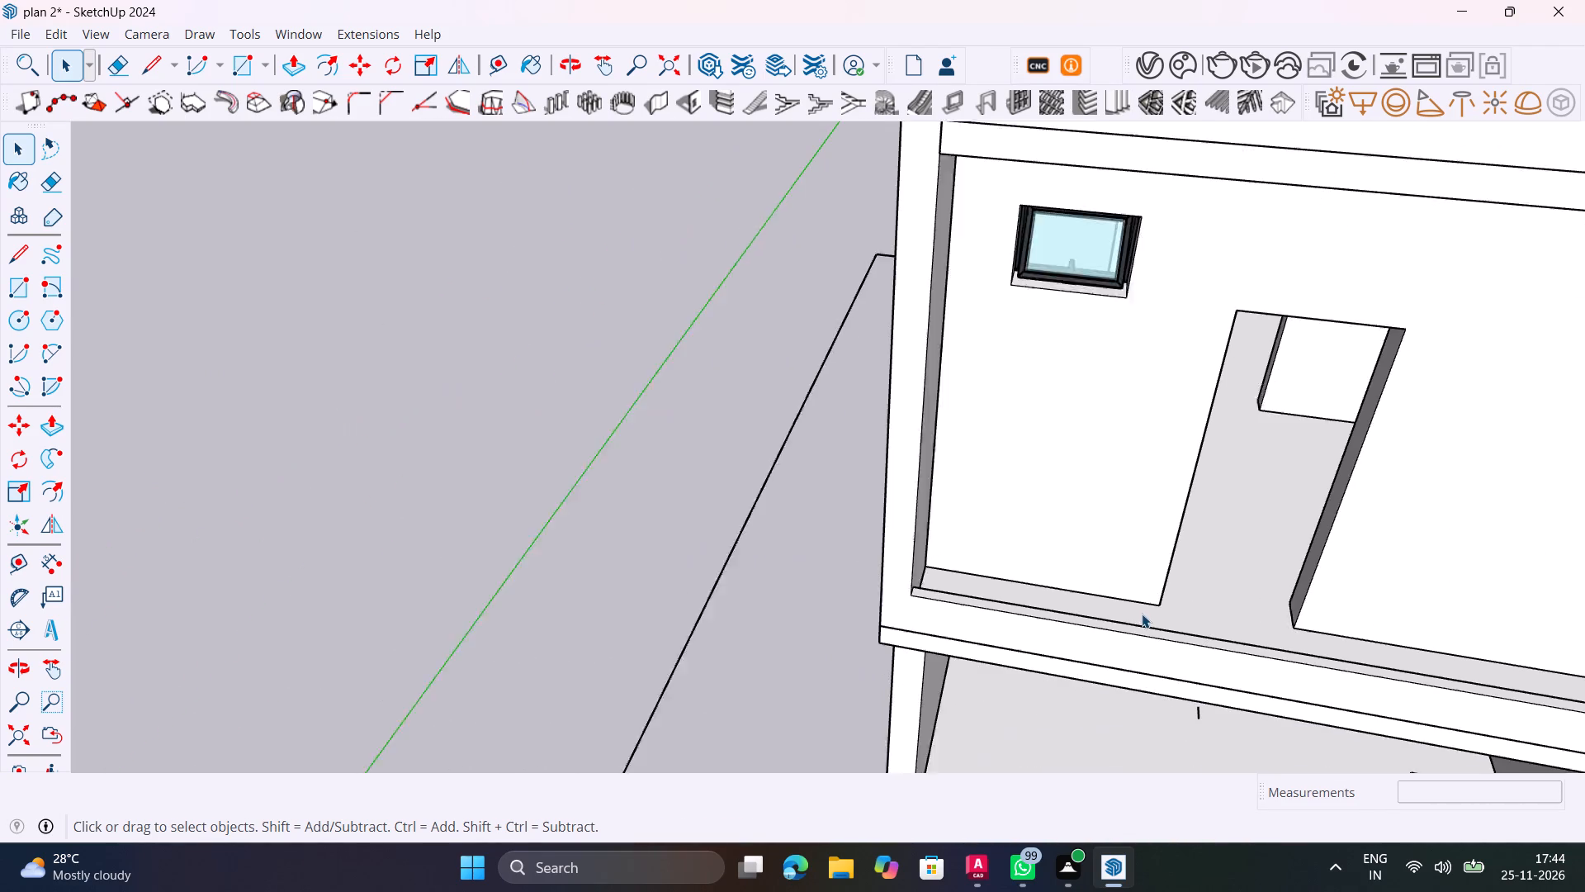
shift+middle_drag(1076, 631, 343, 595)
scroll(363, 604, up, 3)
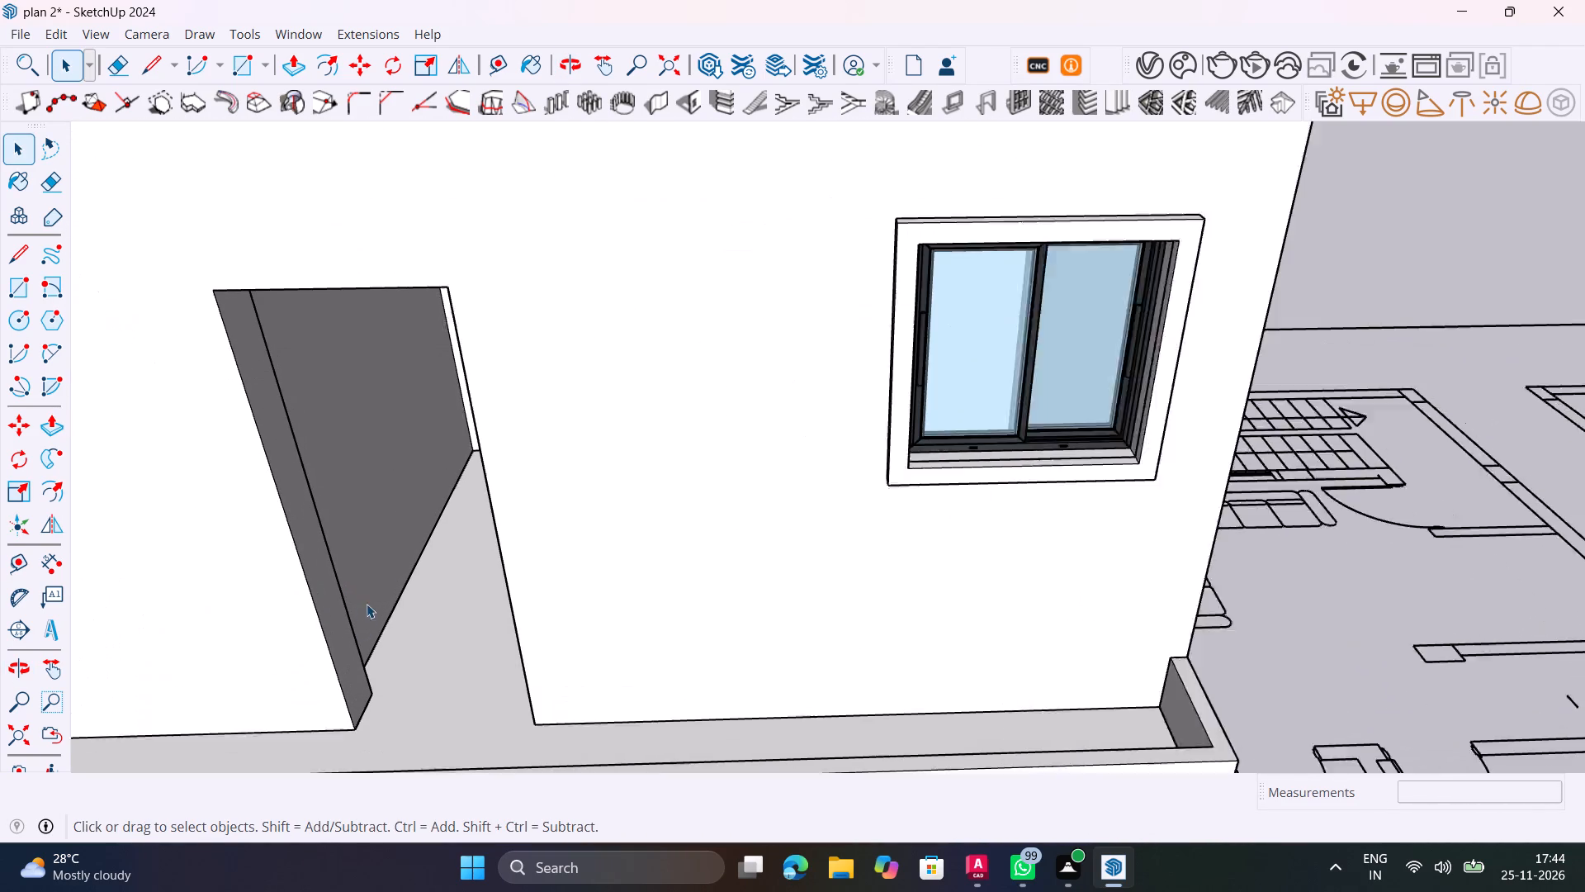
scroll(367, 604, up, 1)
shift+middle_drag(417, 621, 733, 475)
scroll(740, 482, down, 5)
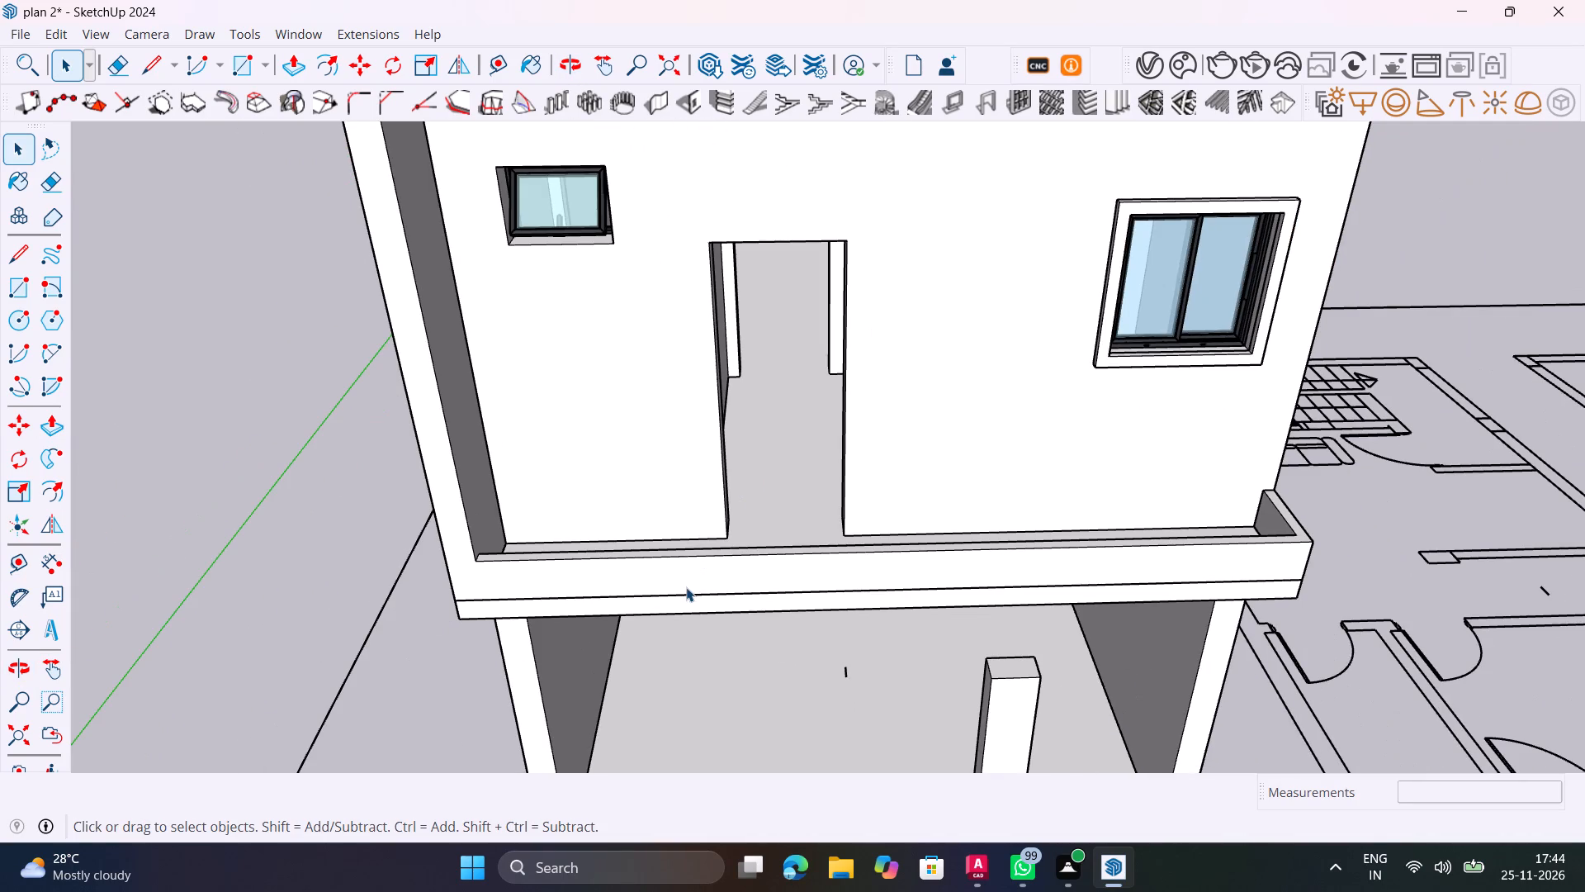
middle_drag(631, 587, 352, 621)
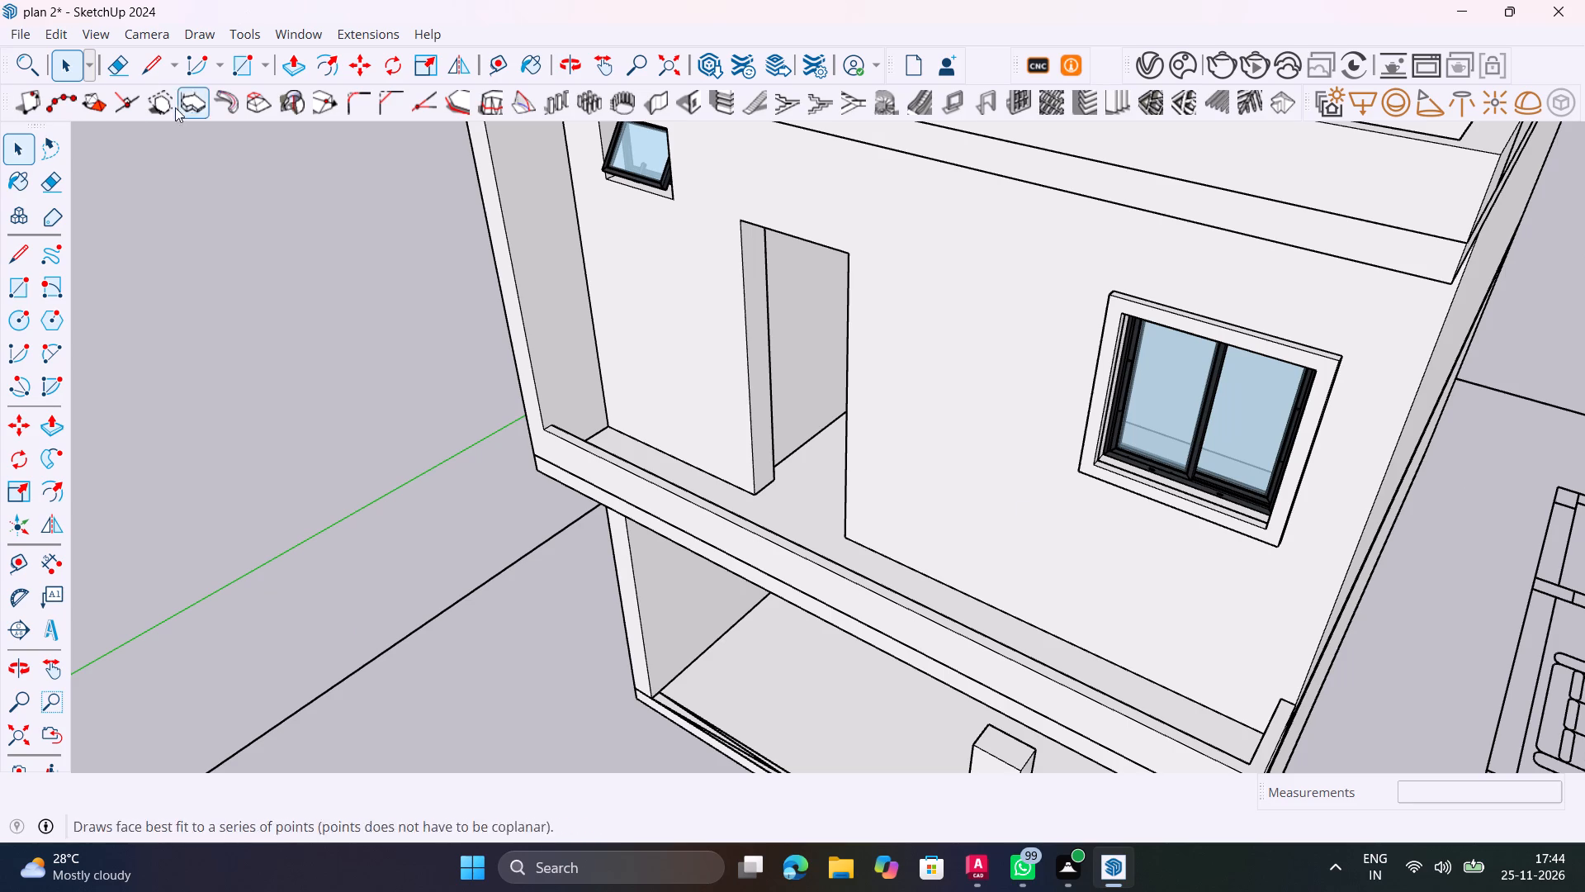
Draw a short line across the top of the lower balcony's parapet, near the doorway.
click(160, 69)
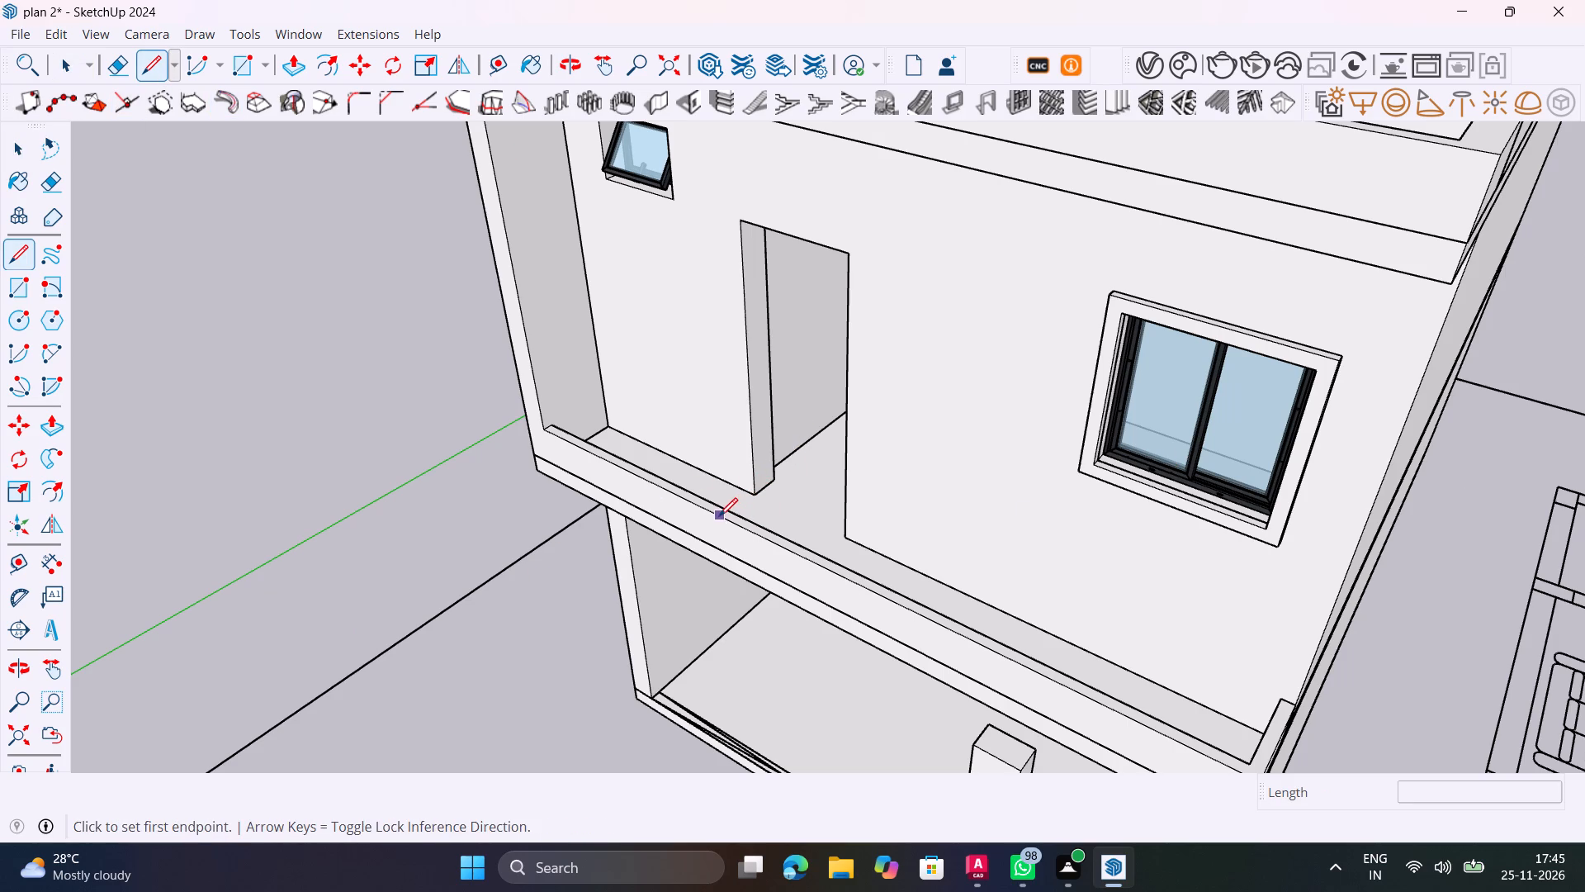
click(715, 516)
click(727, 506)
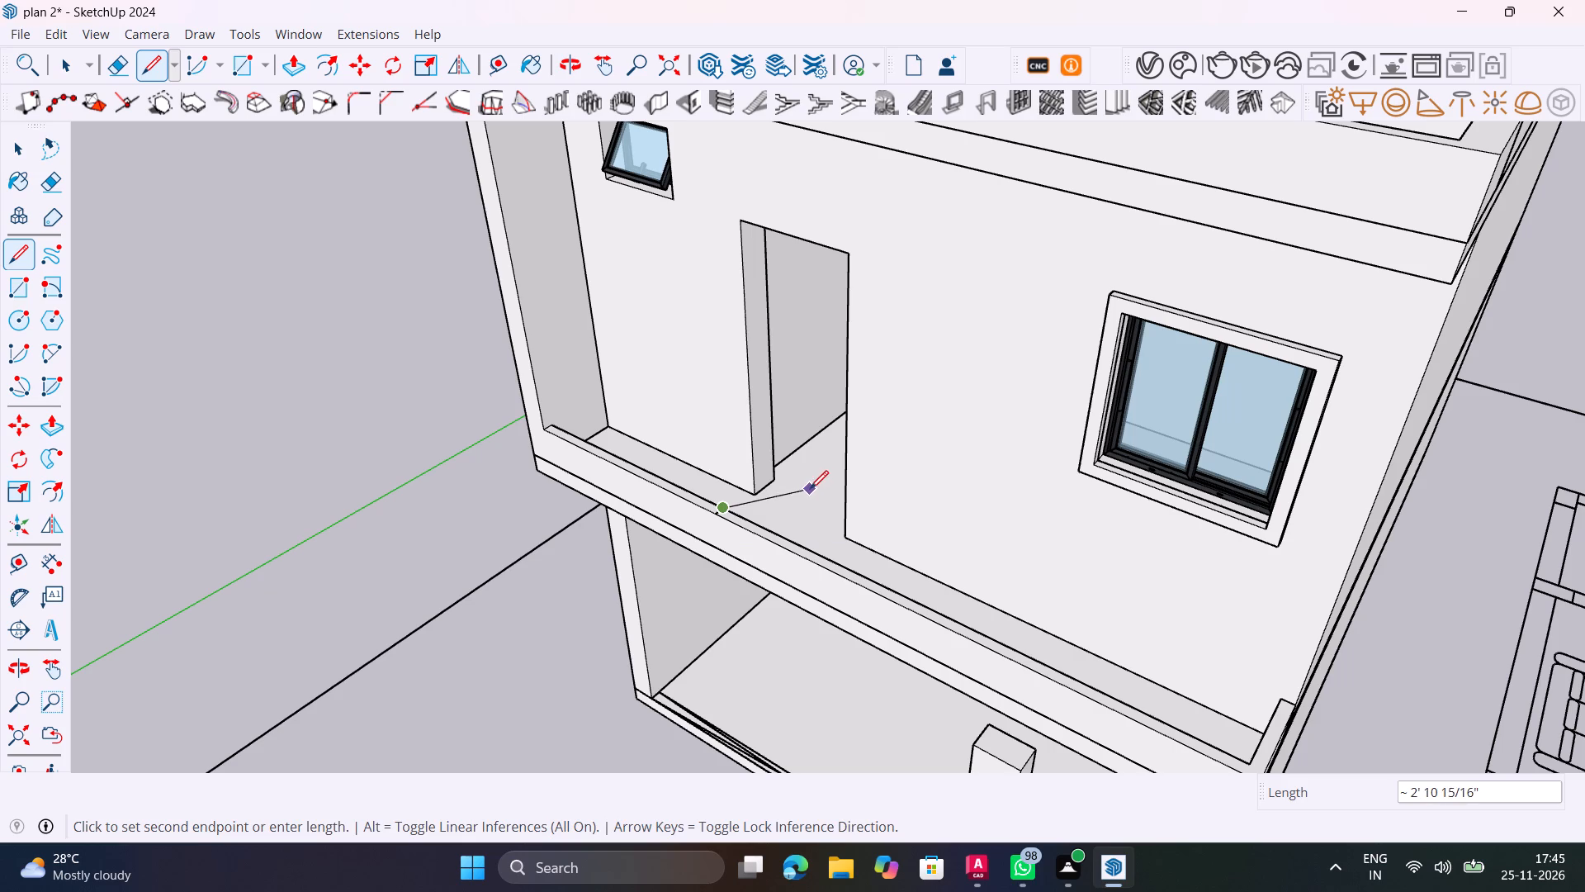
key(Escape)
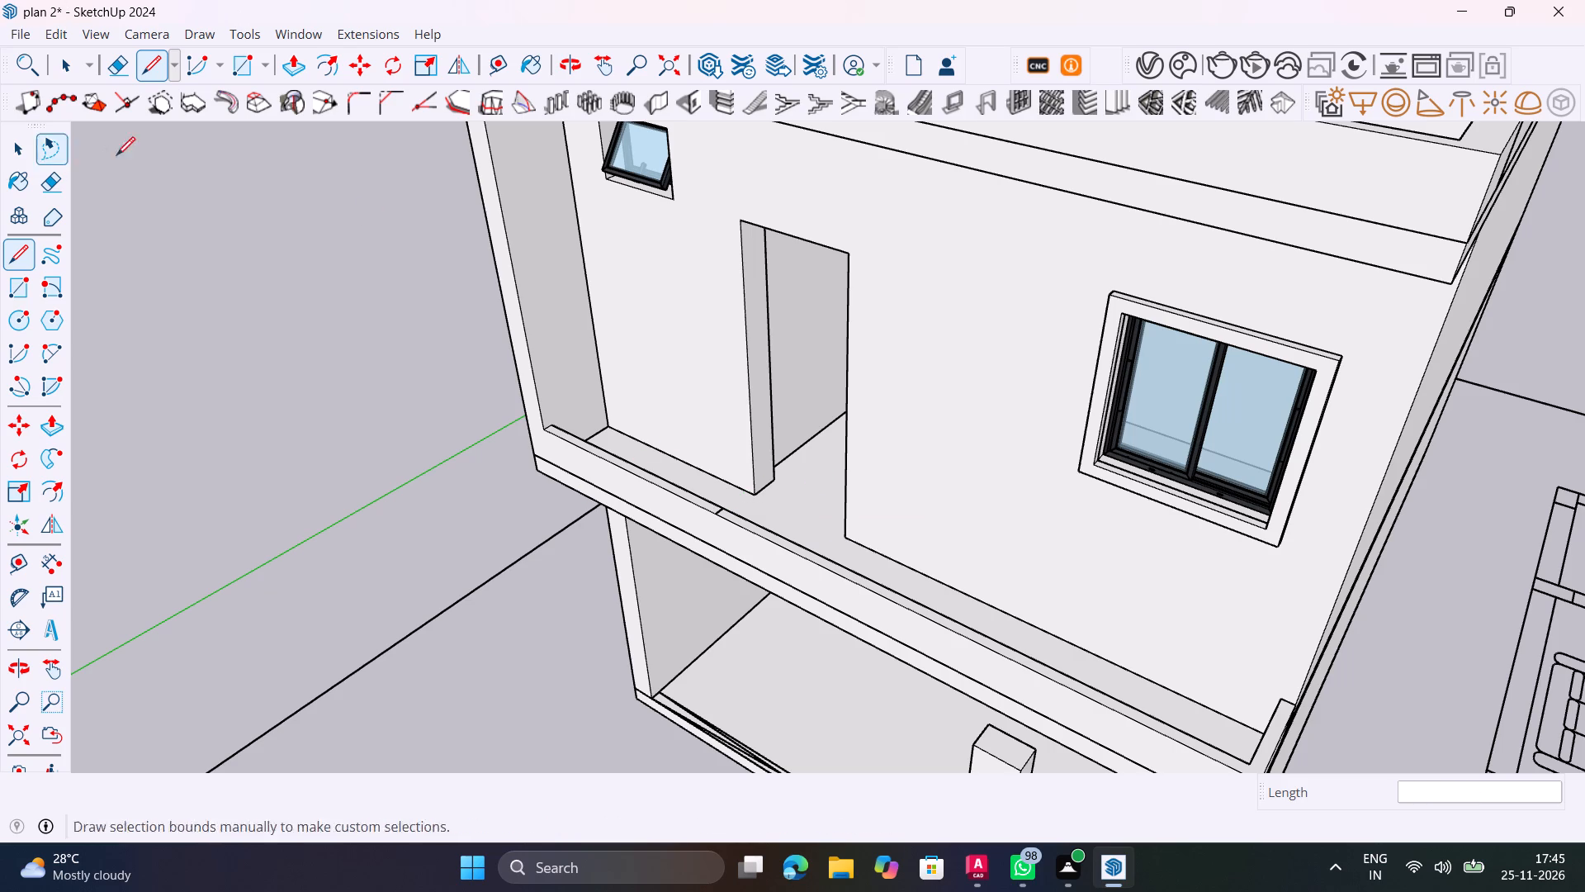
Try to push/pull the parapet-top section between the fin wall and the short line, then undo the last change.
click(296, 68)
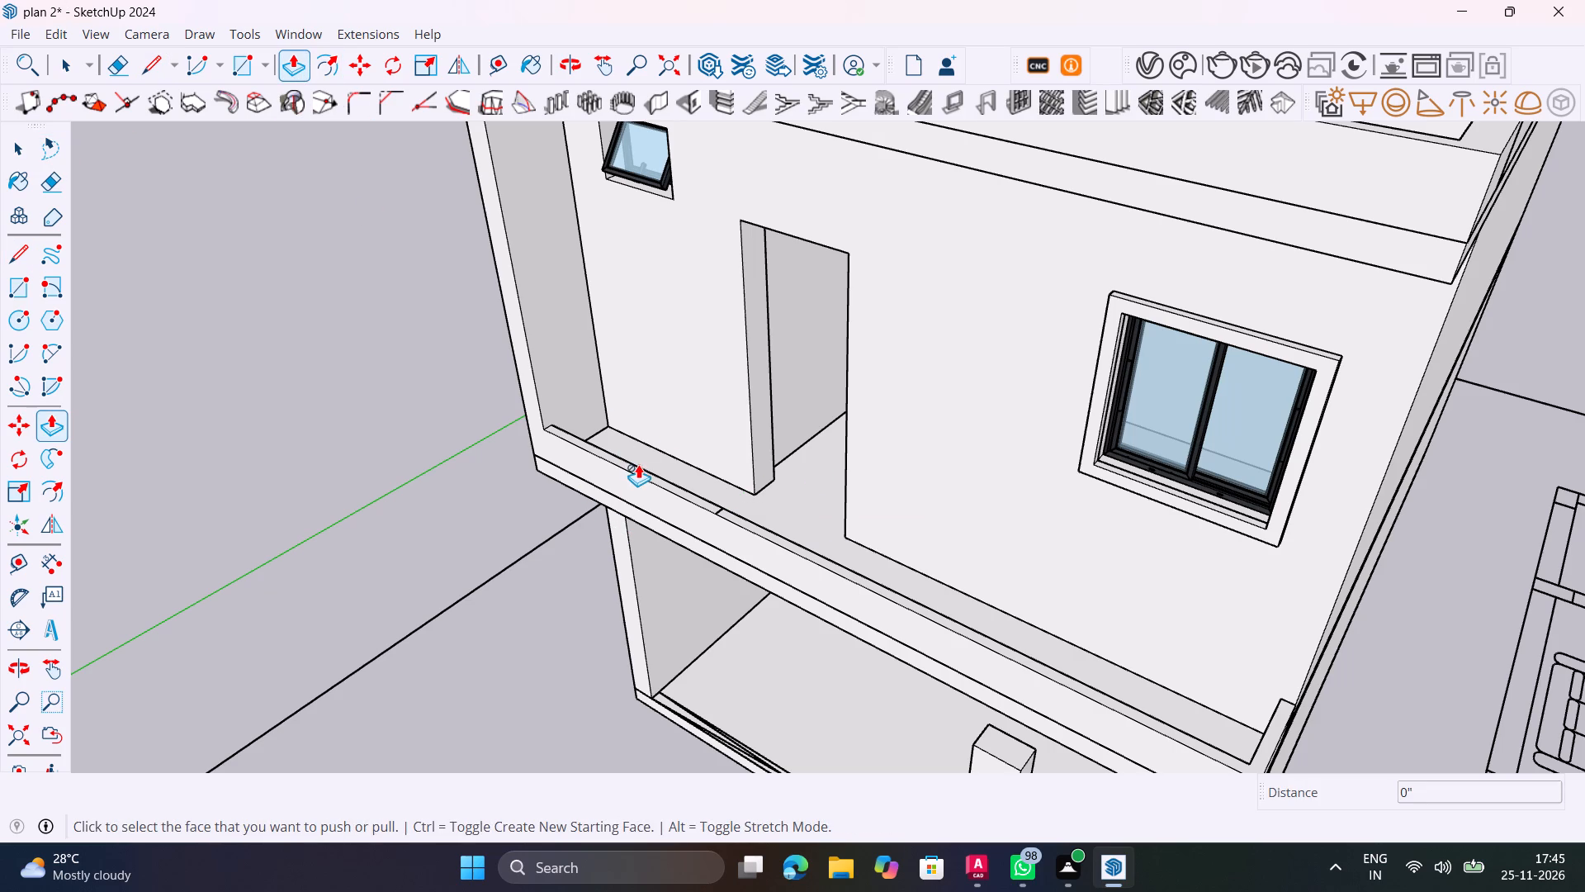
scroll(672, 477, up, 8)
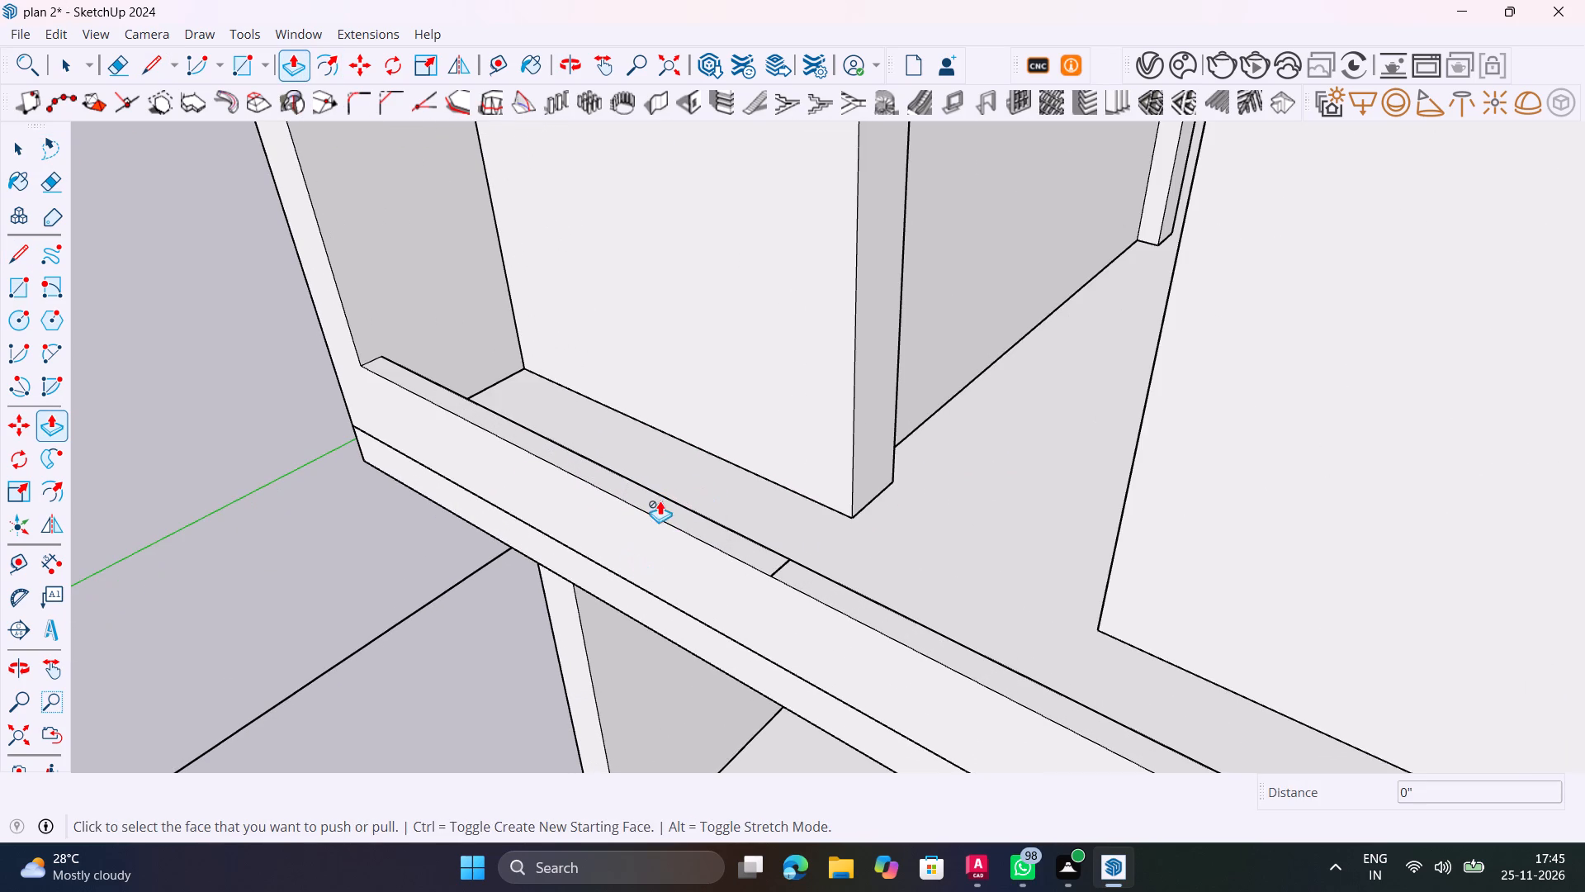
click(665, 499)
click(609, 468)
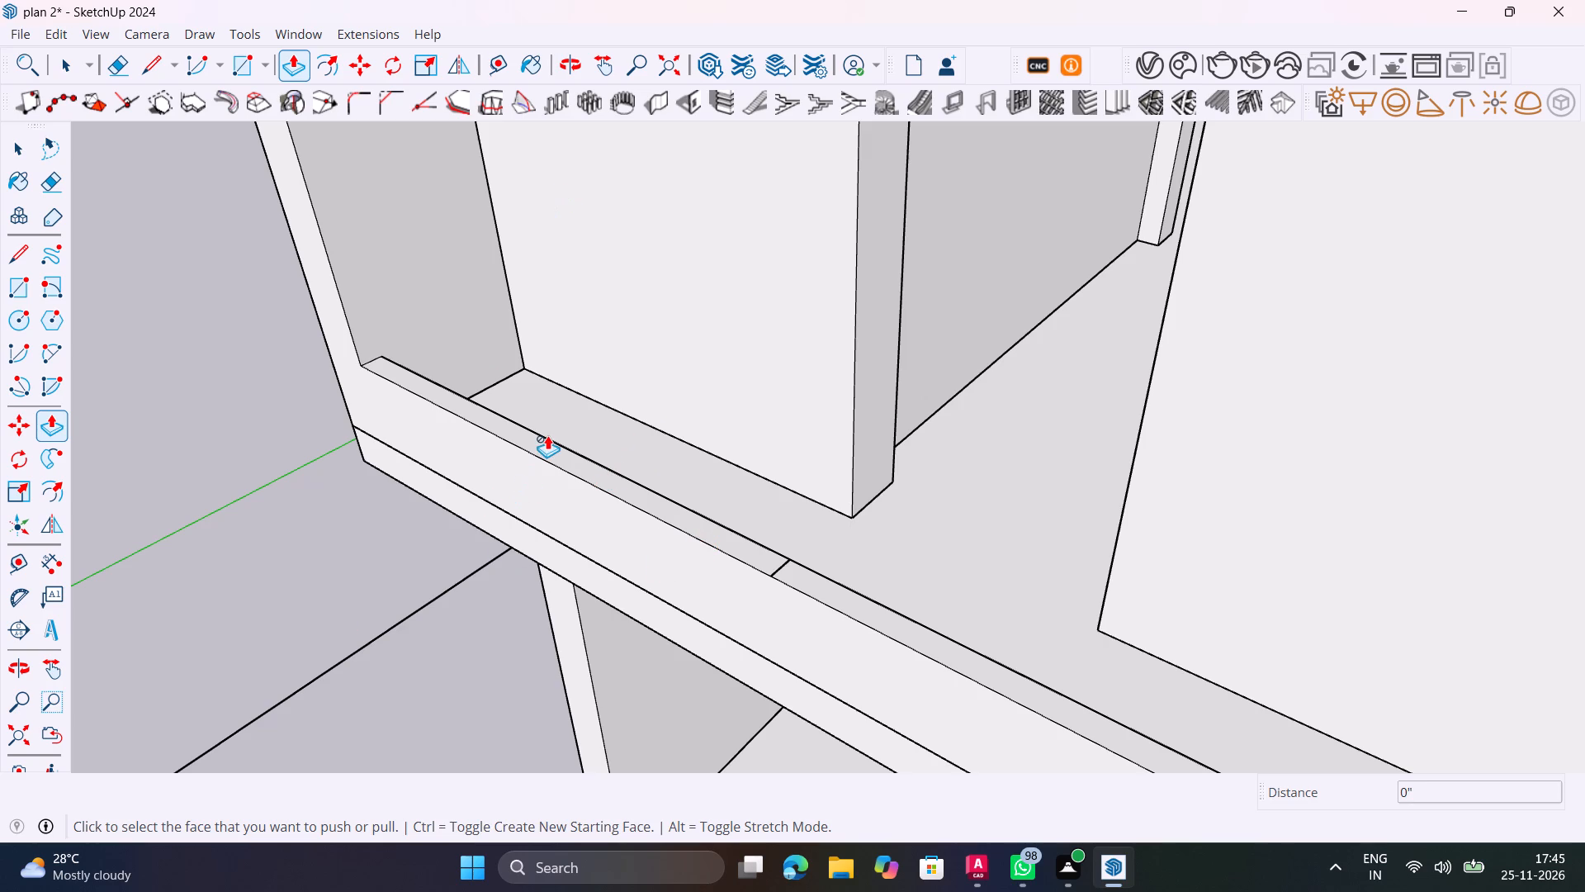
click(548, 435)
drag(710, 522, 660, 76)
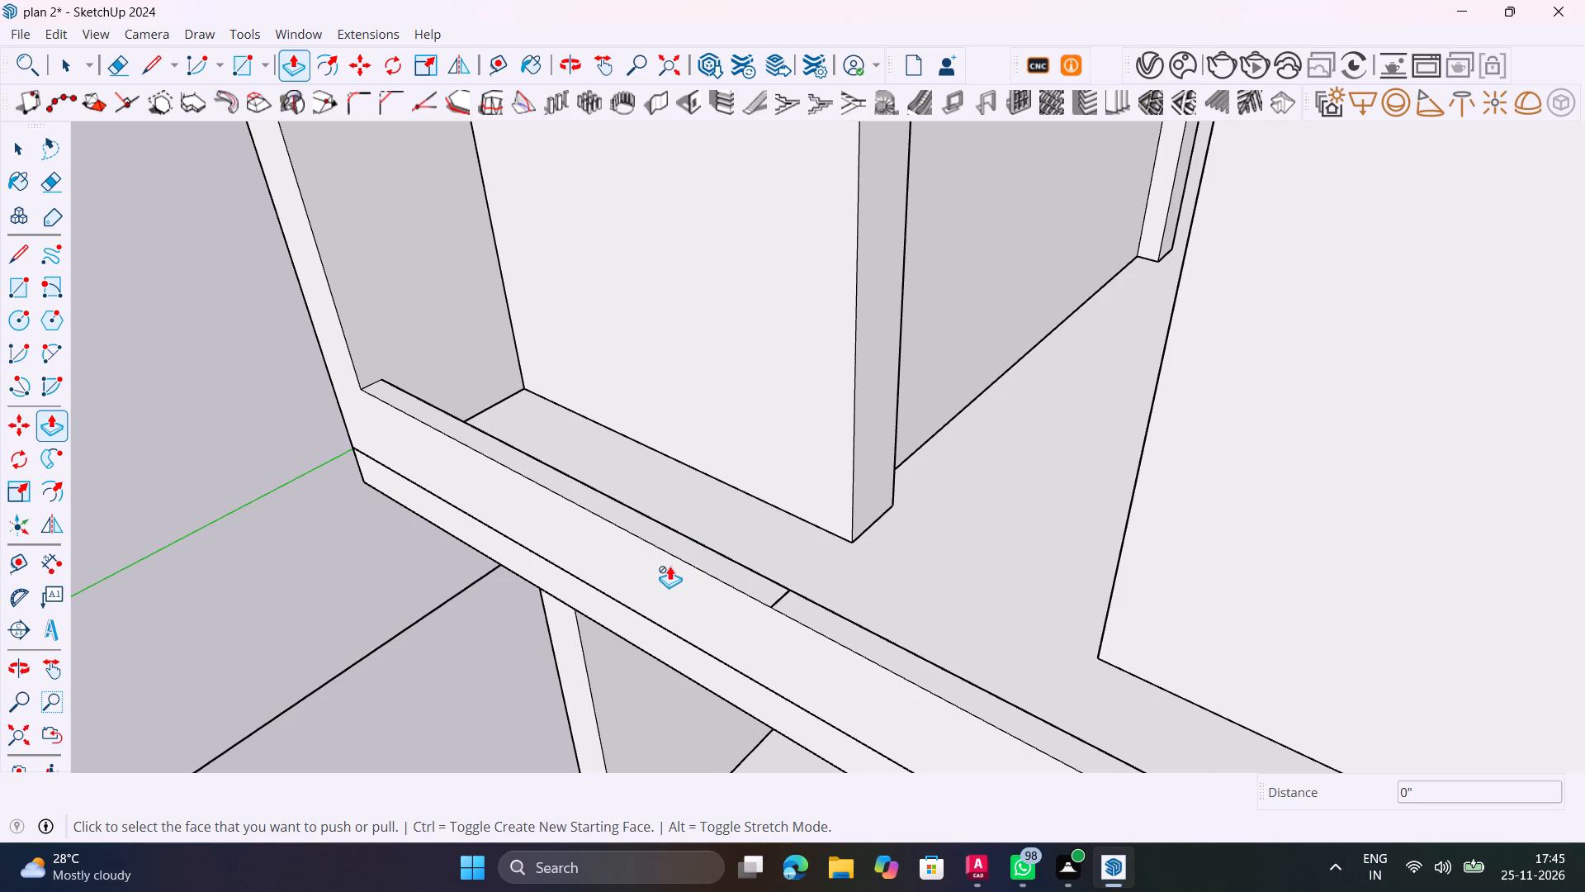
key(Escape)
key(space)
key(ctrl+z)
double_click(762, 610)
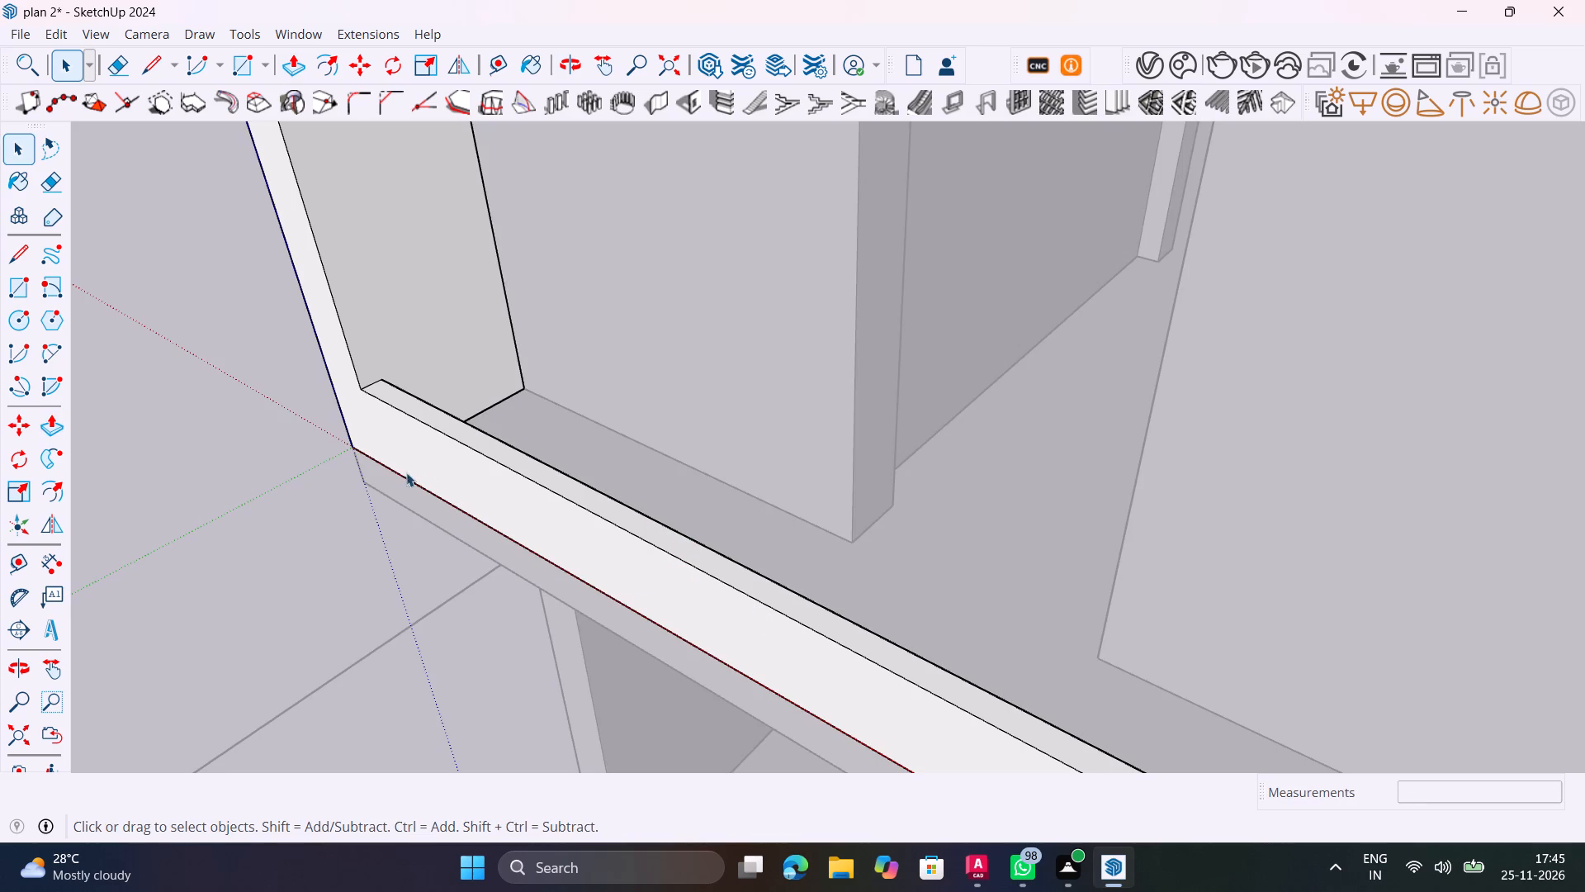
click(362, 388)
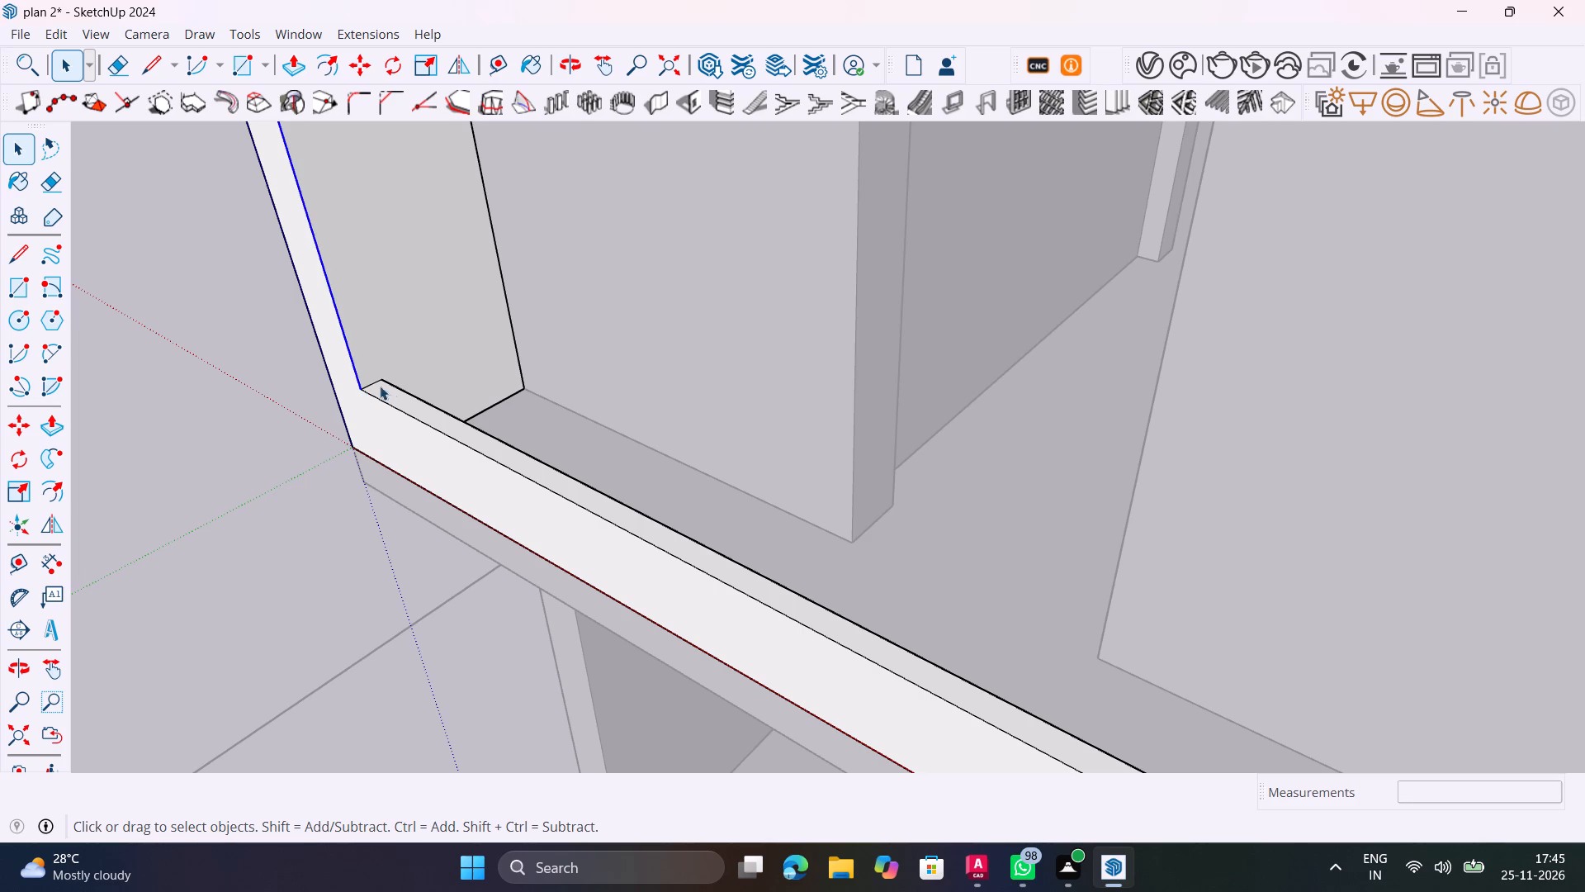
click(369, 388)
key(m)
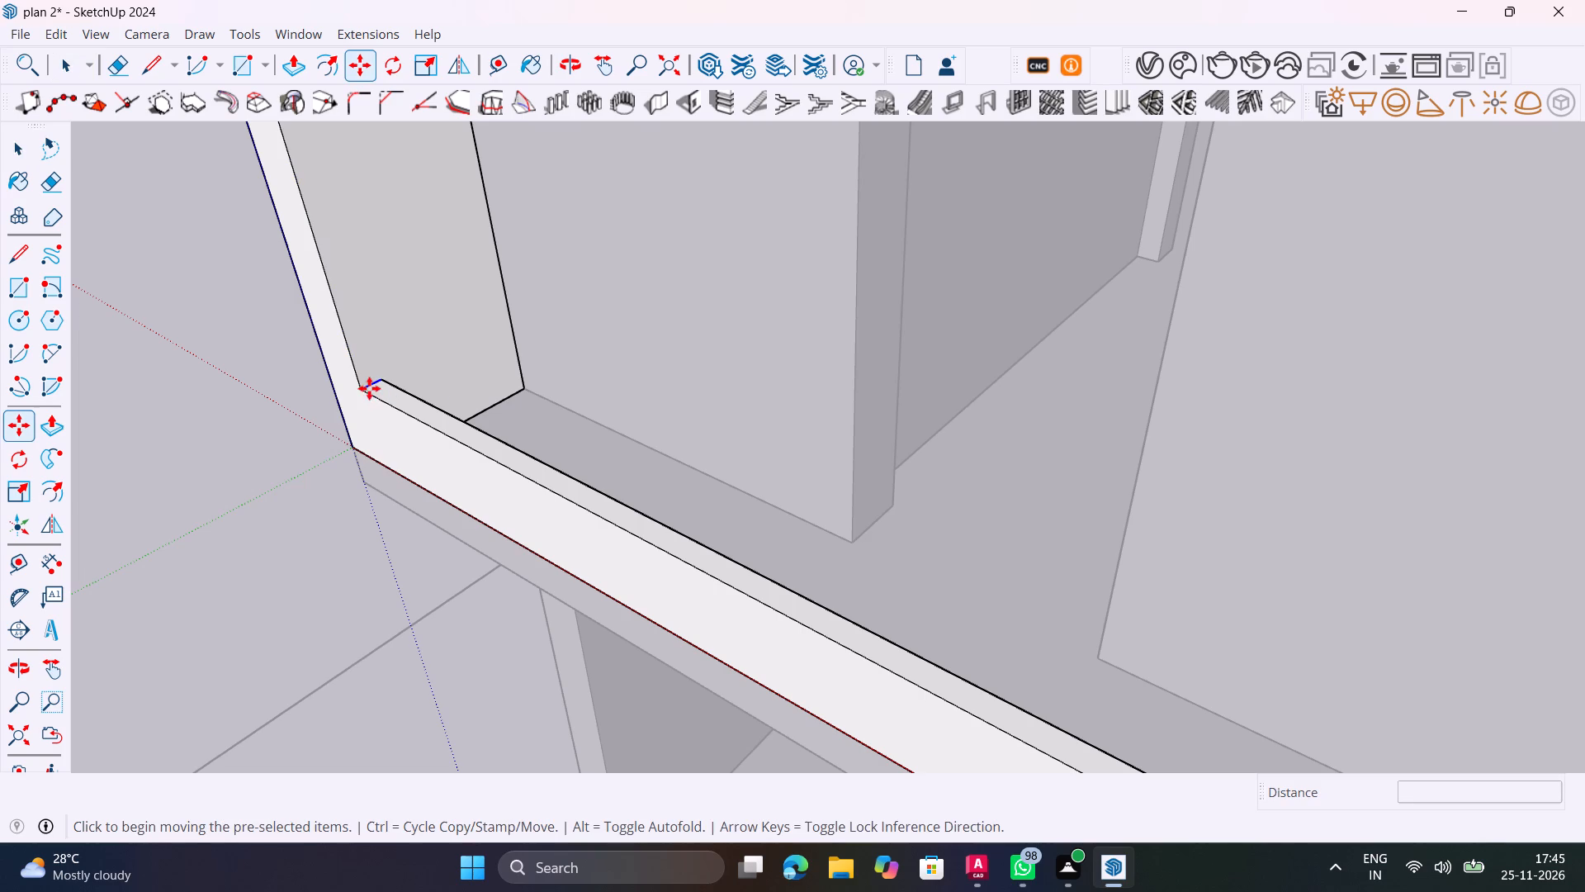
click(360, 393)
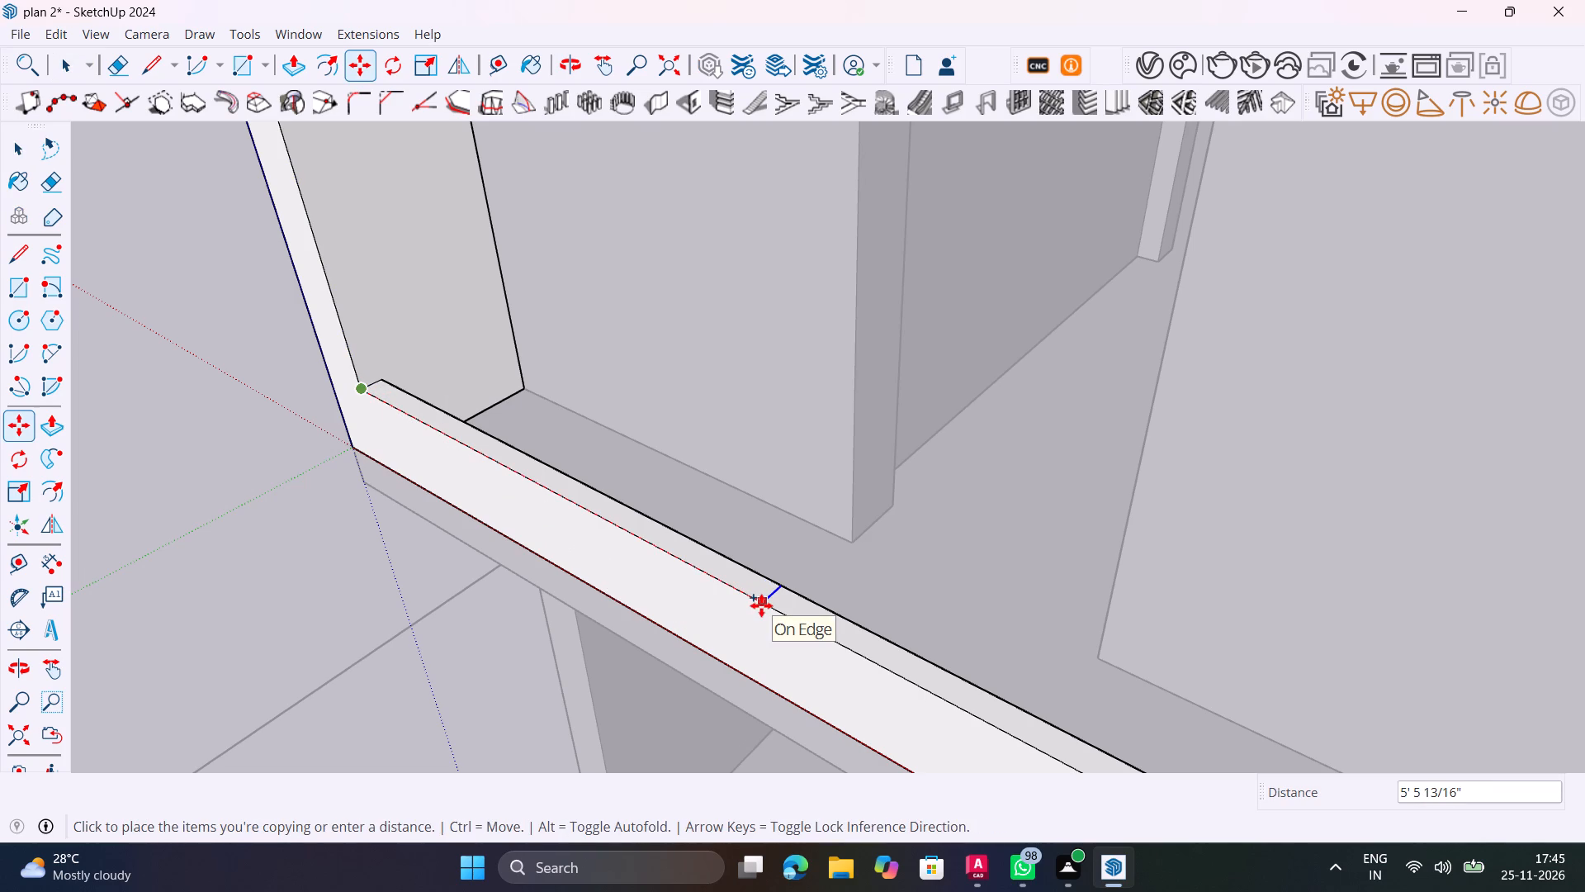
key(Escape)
Place a guide about 4' 11" from the fin-wall end of the lower balcony's parapet, near the doorway.
key(t)
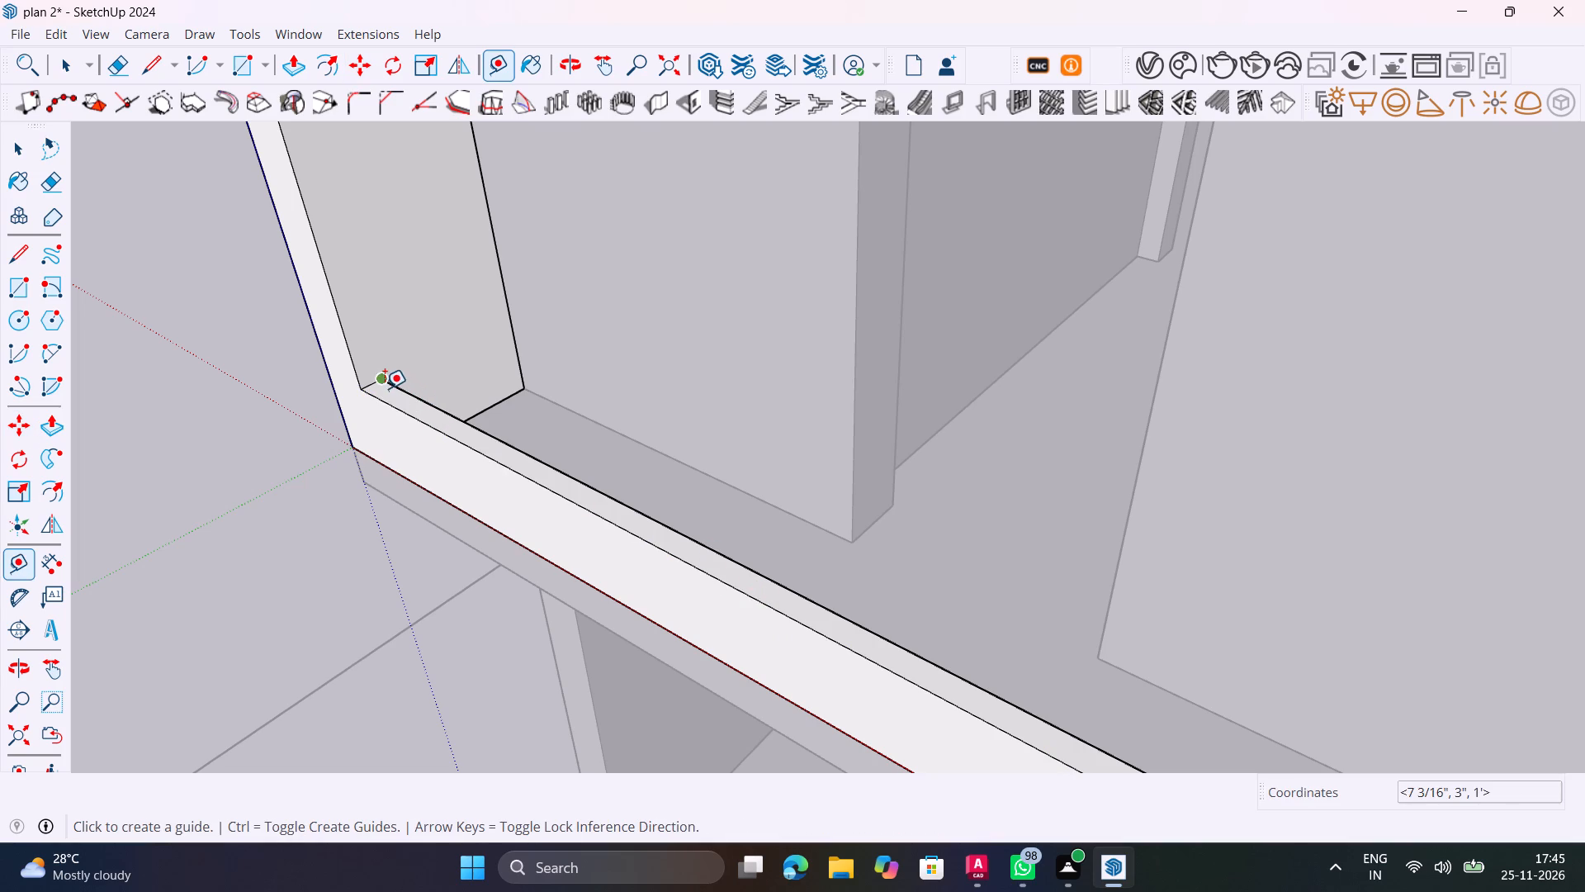
click(368, 383)
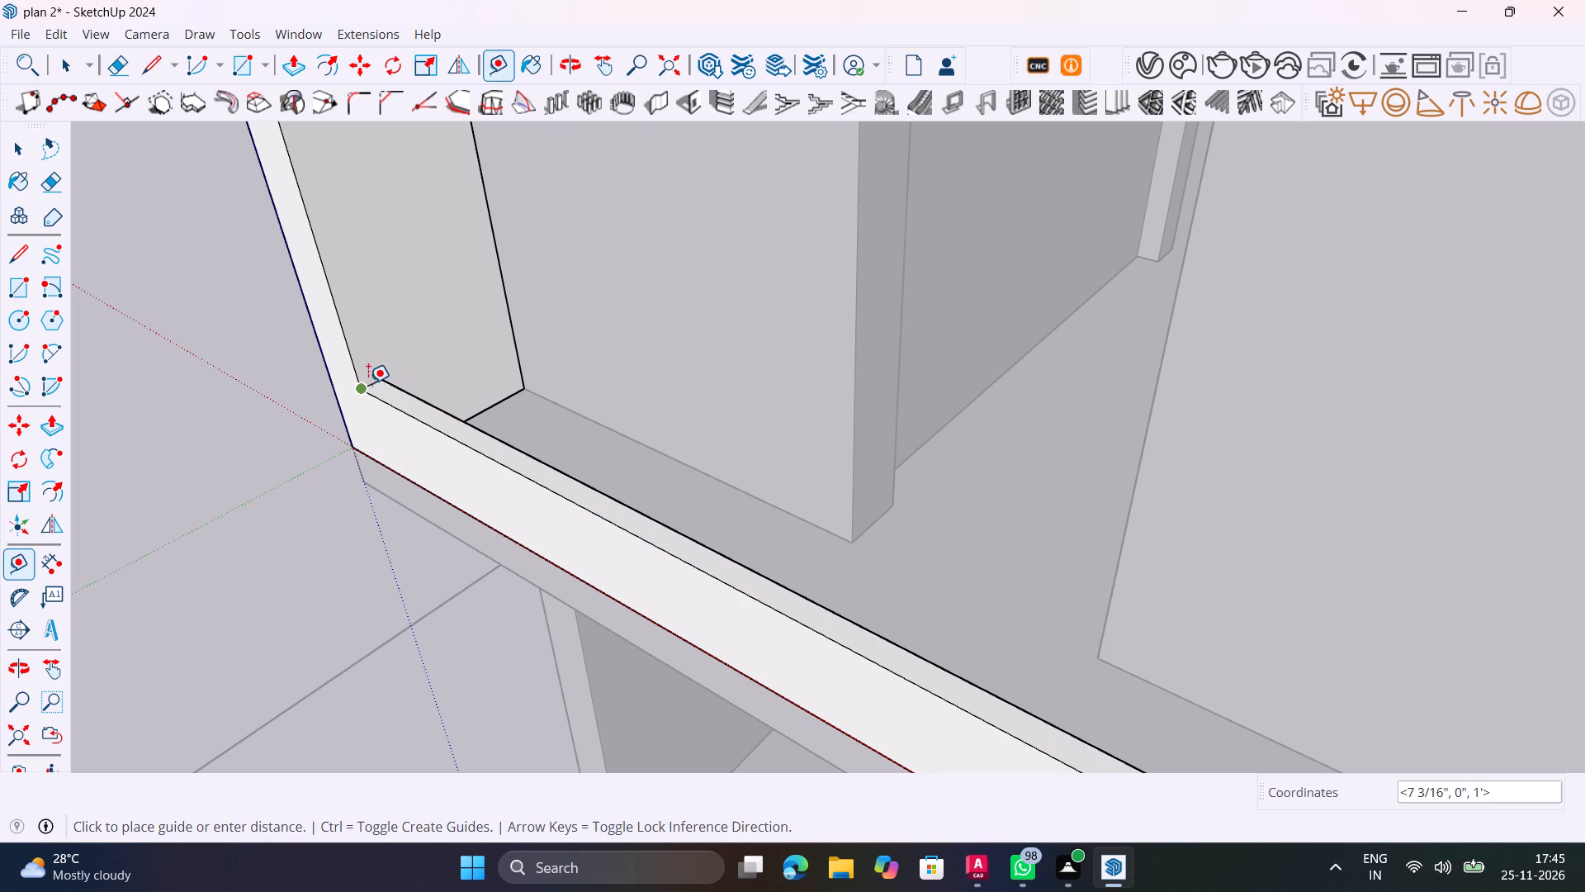
key(Escape)
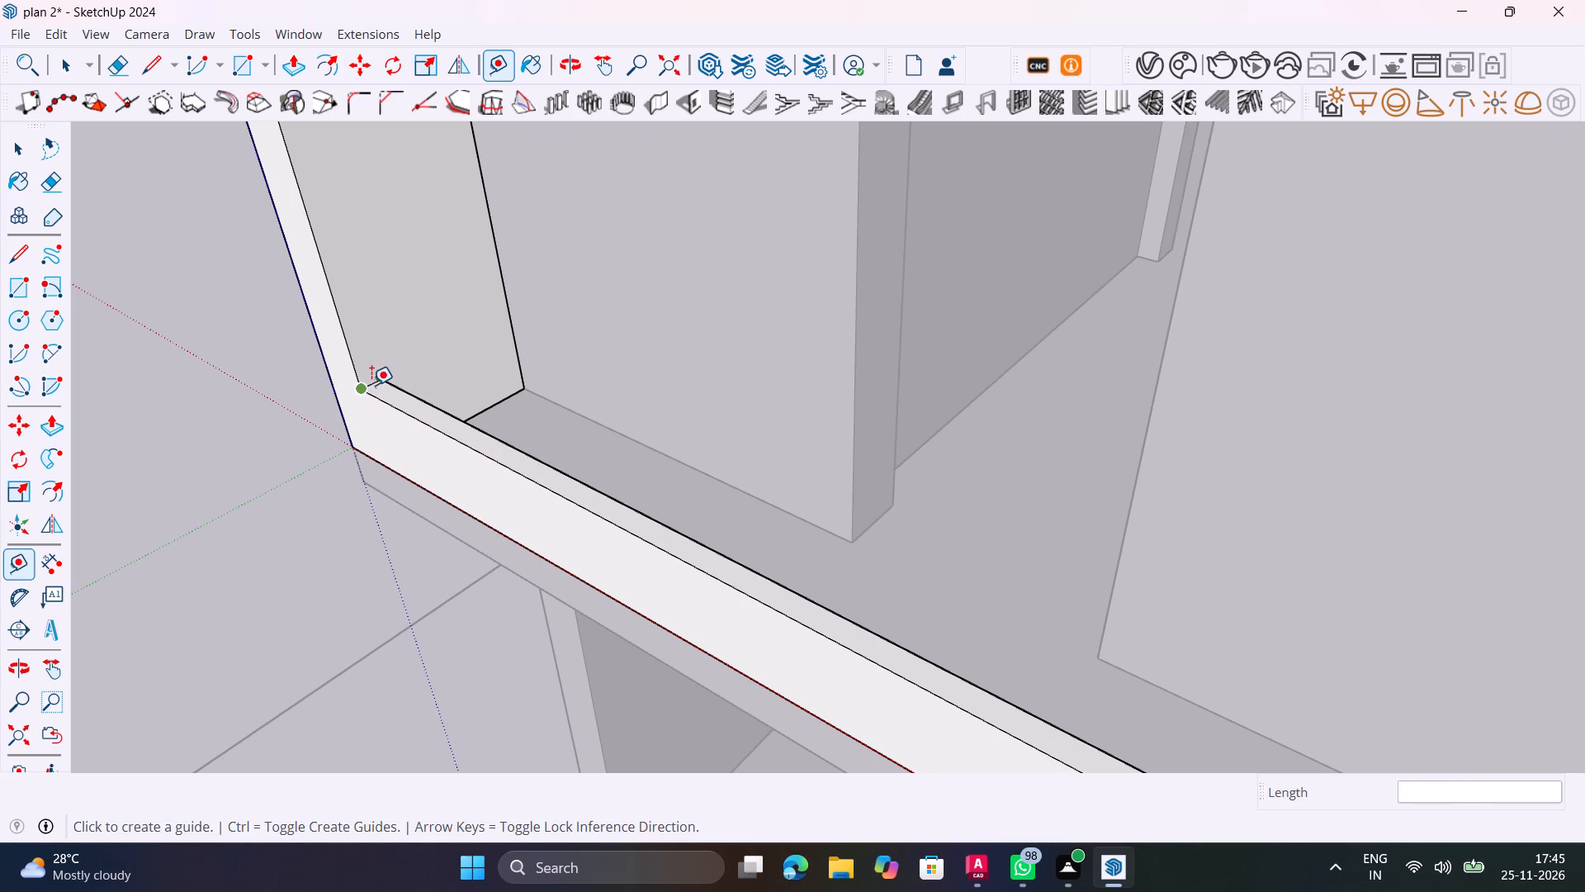
scroll(375, 384, up, 7)
click(348, 380)
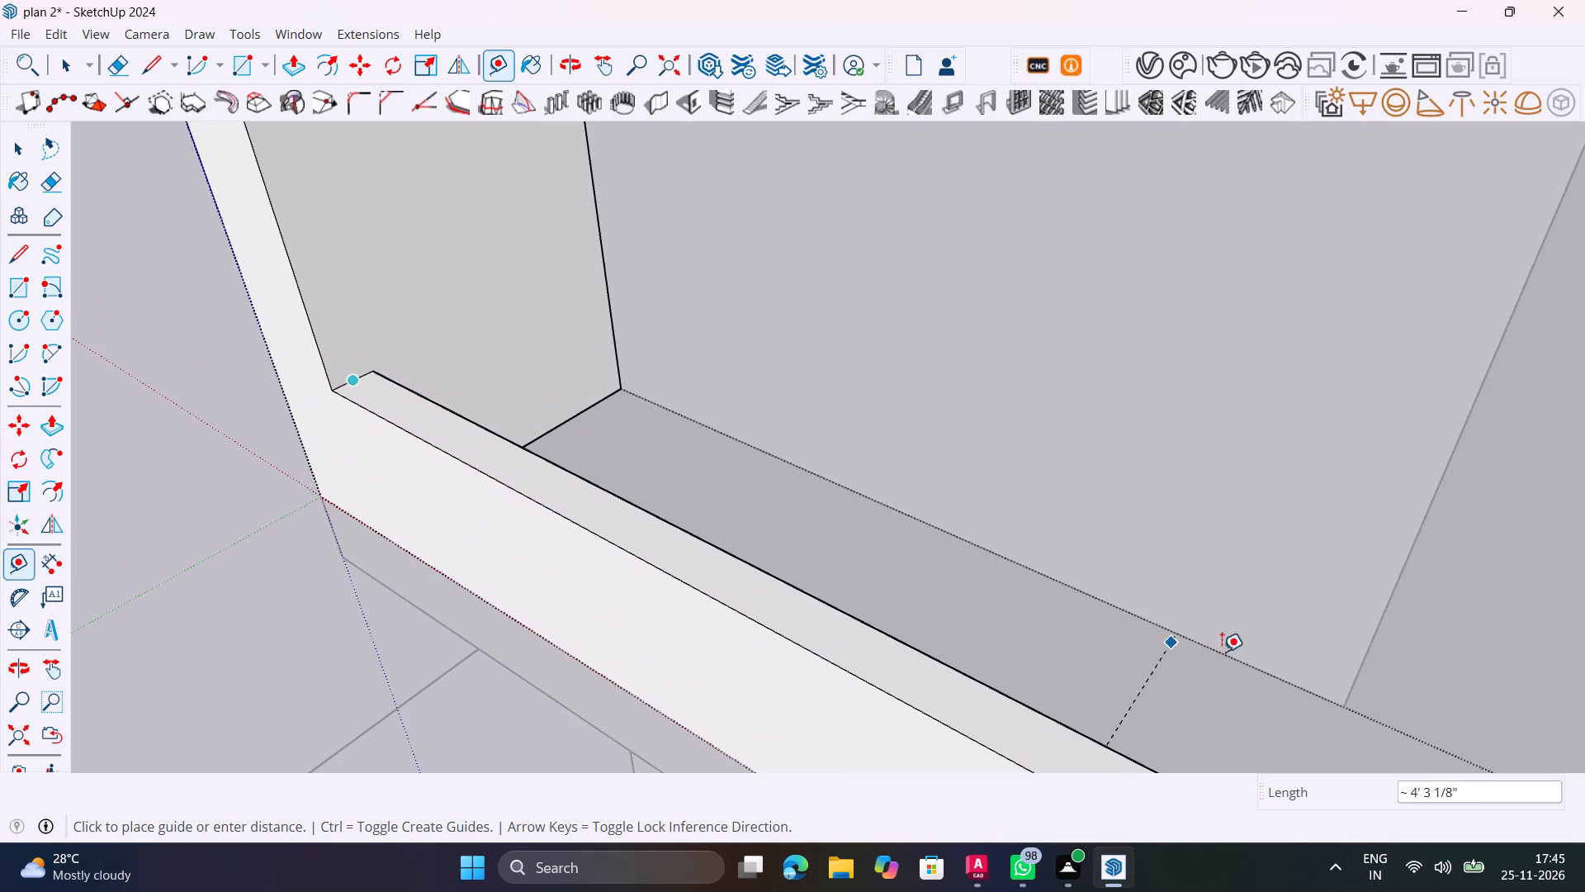
scroll(1314, 643, down, 5)
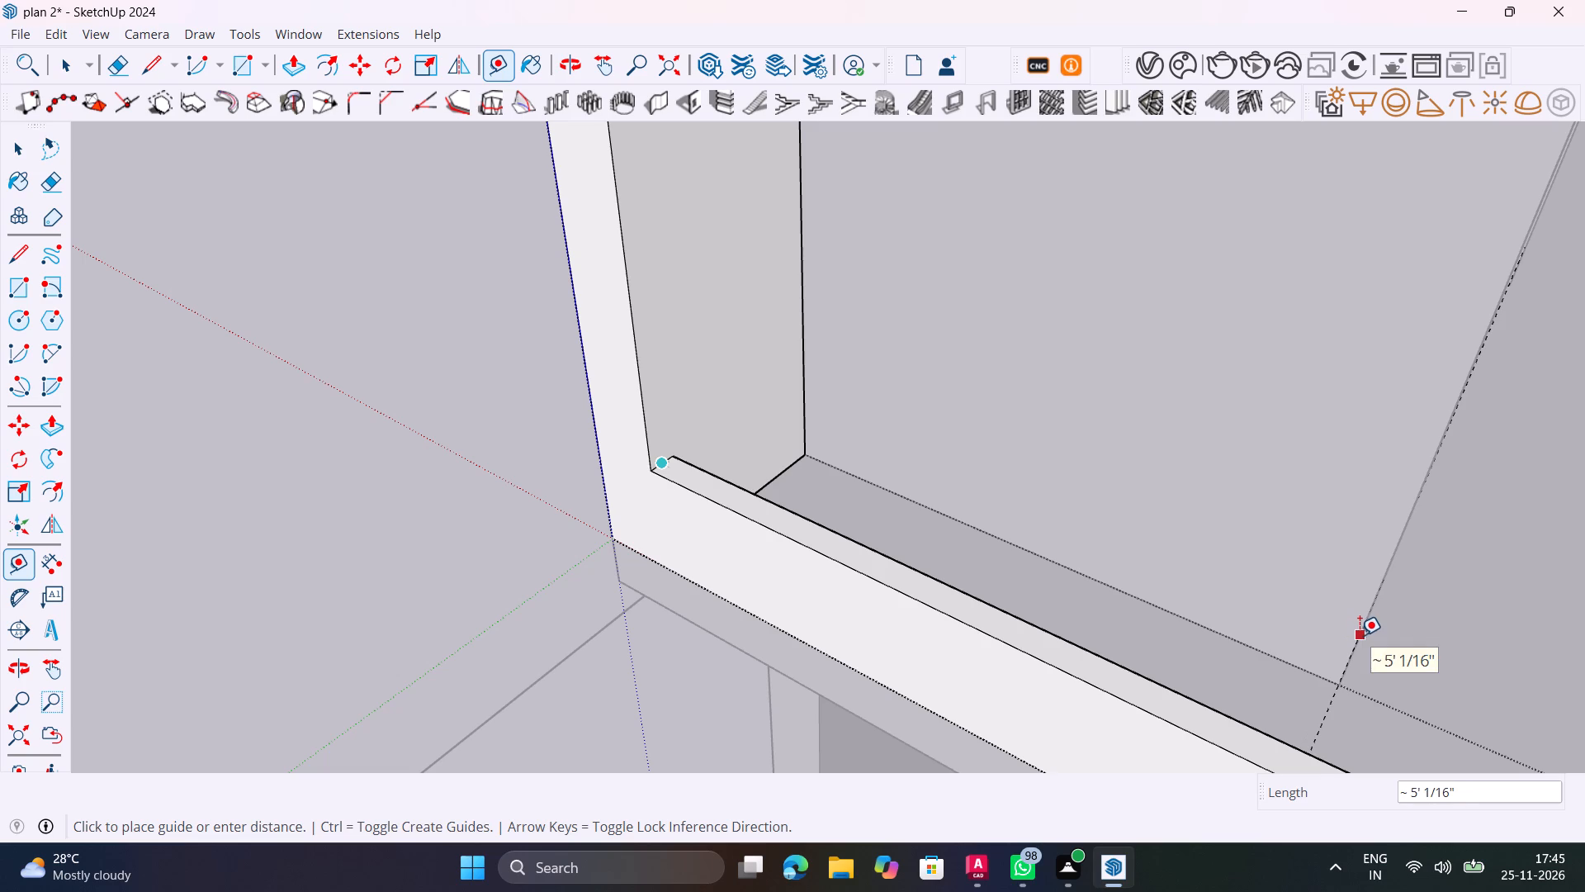
scroll(1361, 612, down, 9)
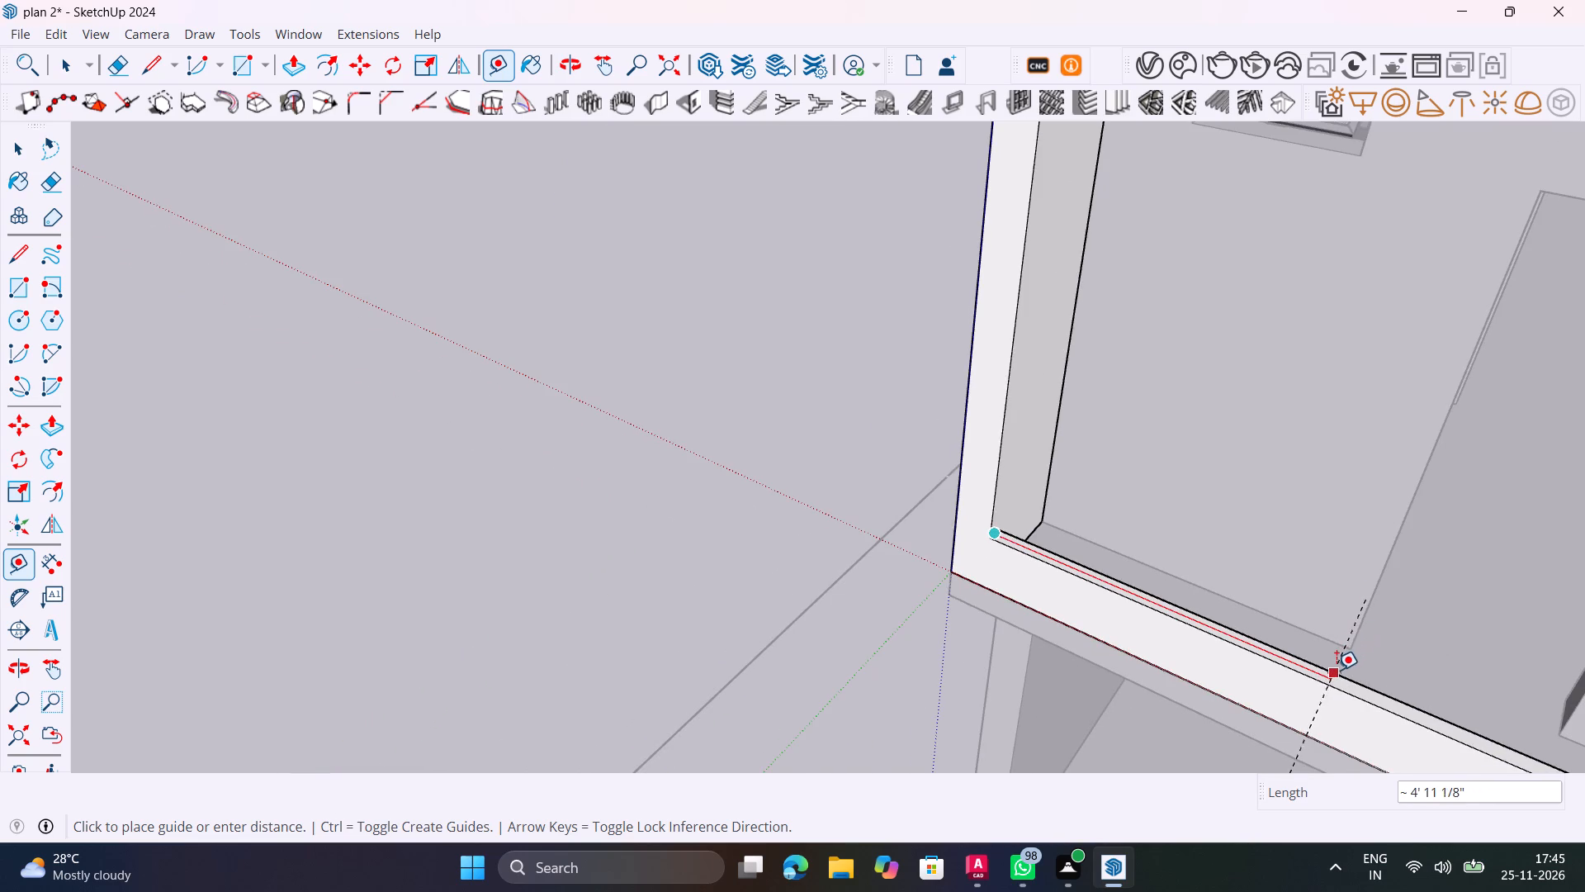
click(1338, 671)
text(V)
key(space)
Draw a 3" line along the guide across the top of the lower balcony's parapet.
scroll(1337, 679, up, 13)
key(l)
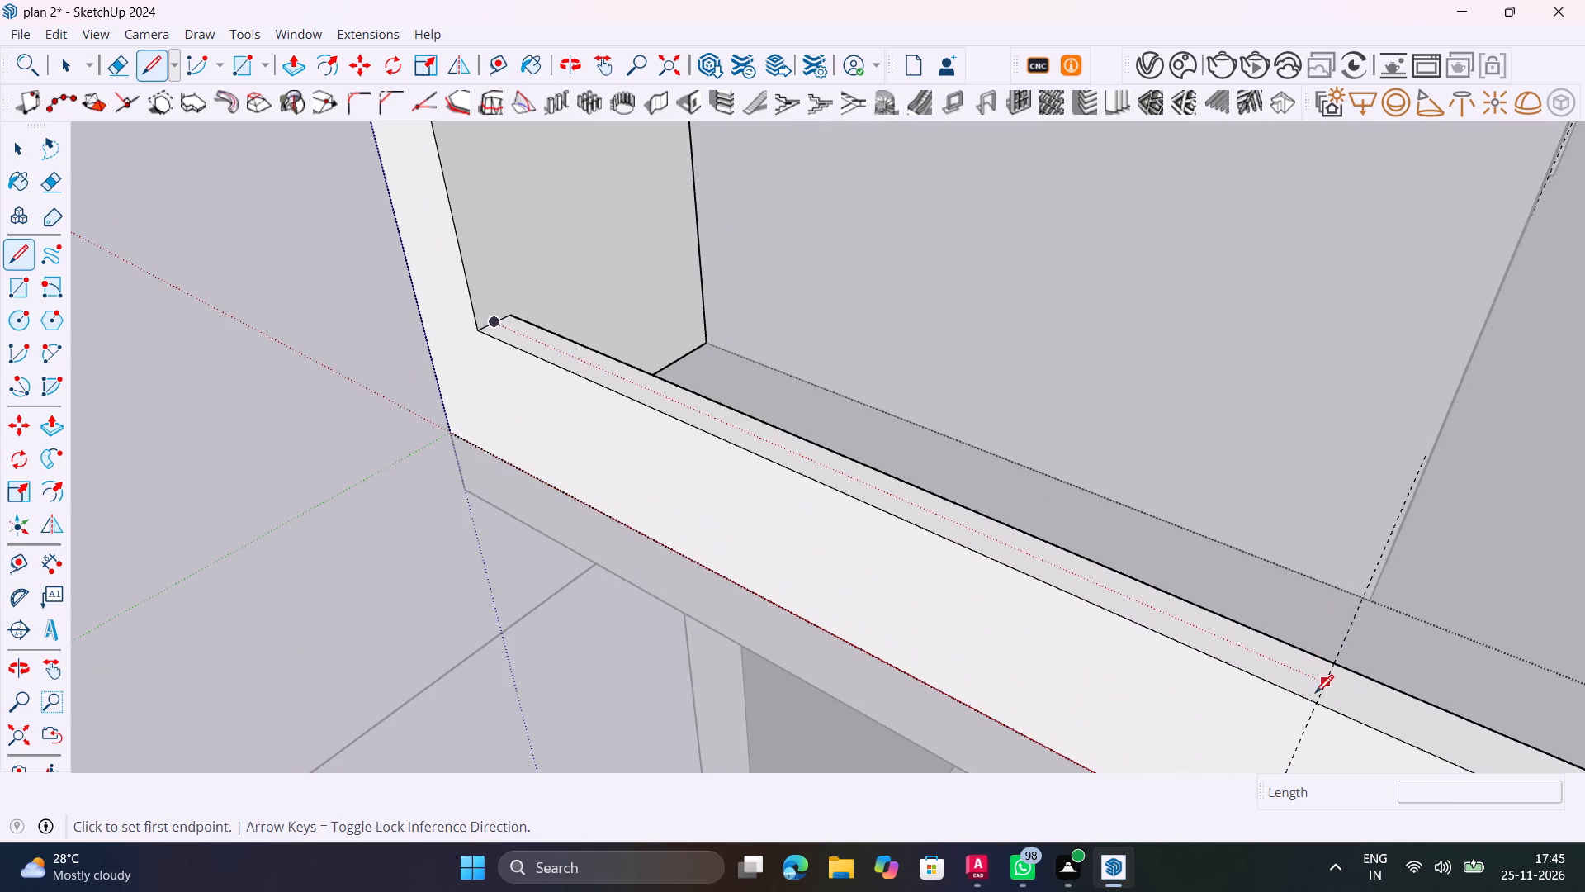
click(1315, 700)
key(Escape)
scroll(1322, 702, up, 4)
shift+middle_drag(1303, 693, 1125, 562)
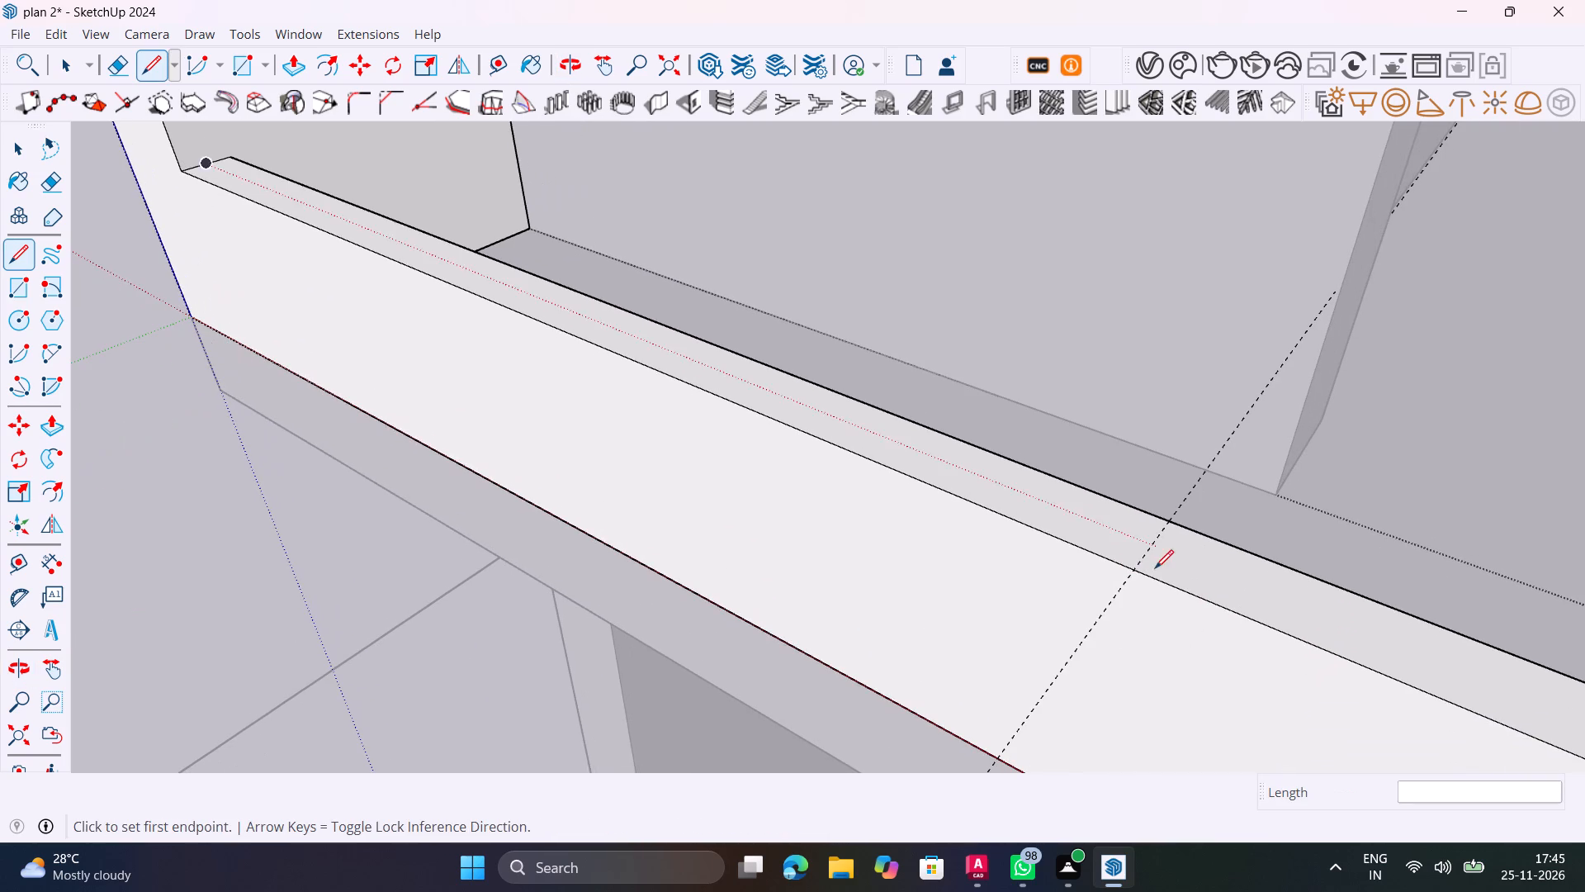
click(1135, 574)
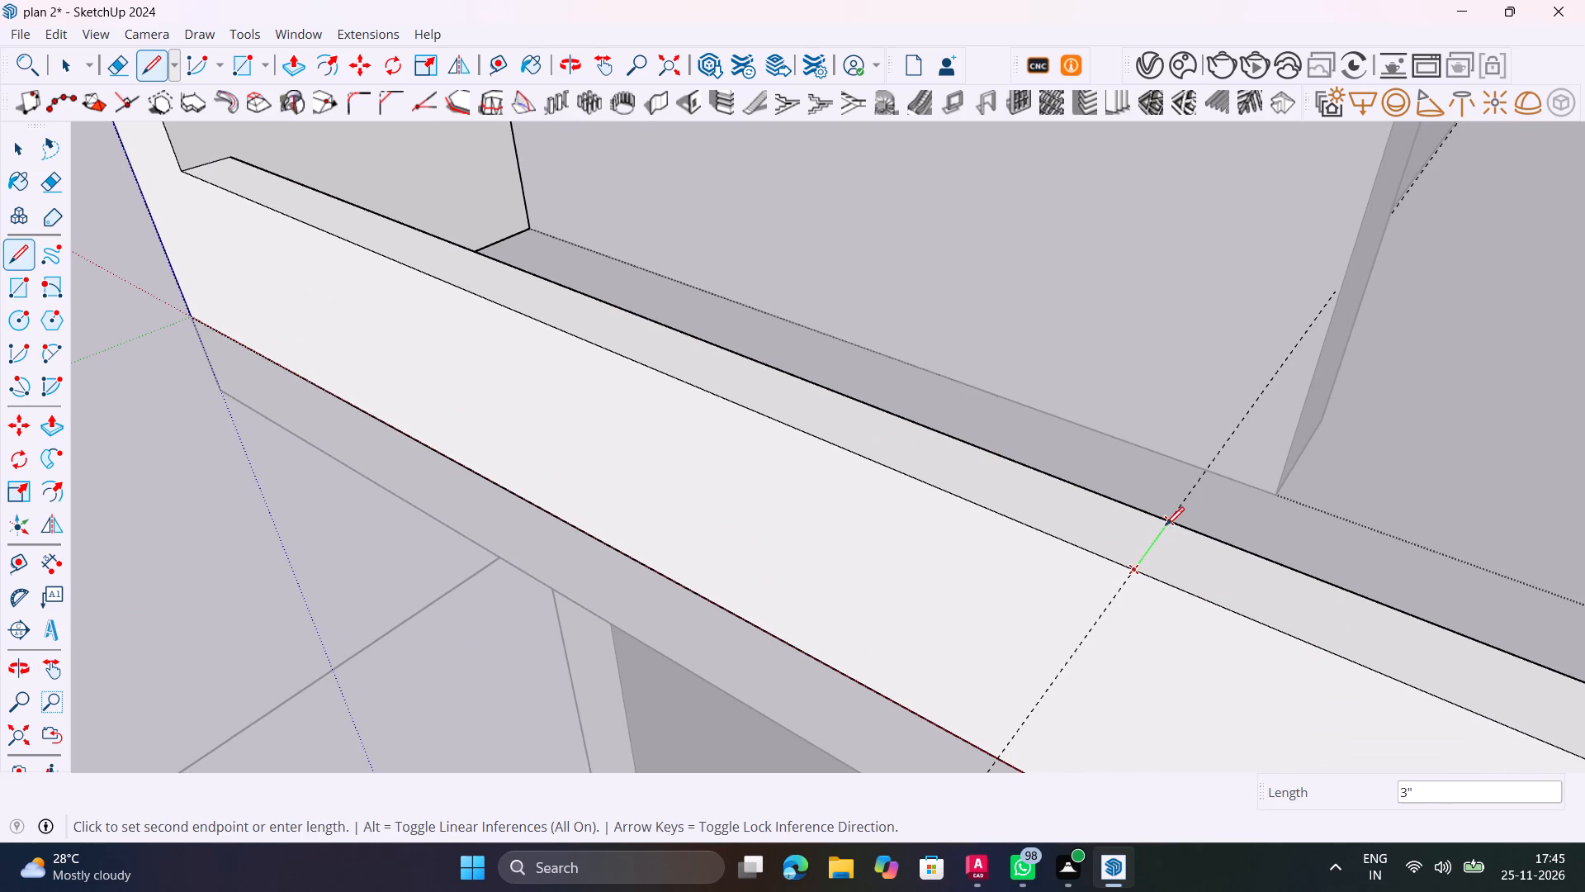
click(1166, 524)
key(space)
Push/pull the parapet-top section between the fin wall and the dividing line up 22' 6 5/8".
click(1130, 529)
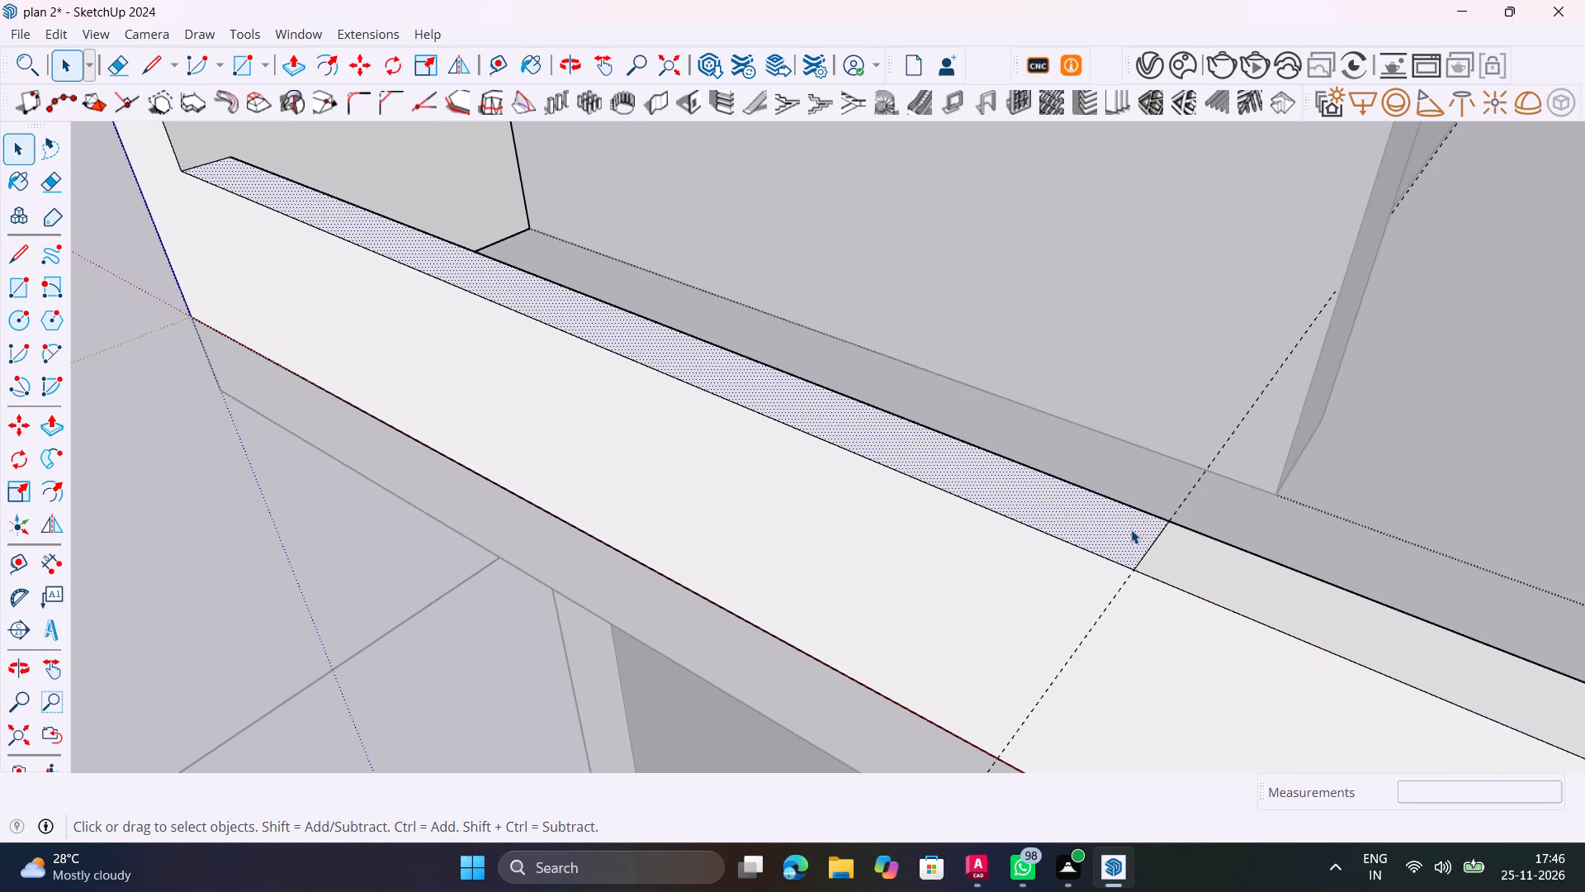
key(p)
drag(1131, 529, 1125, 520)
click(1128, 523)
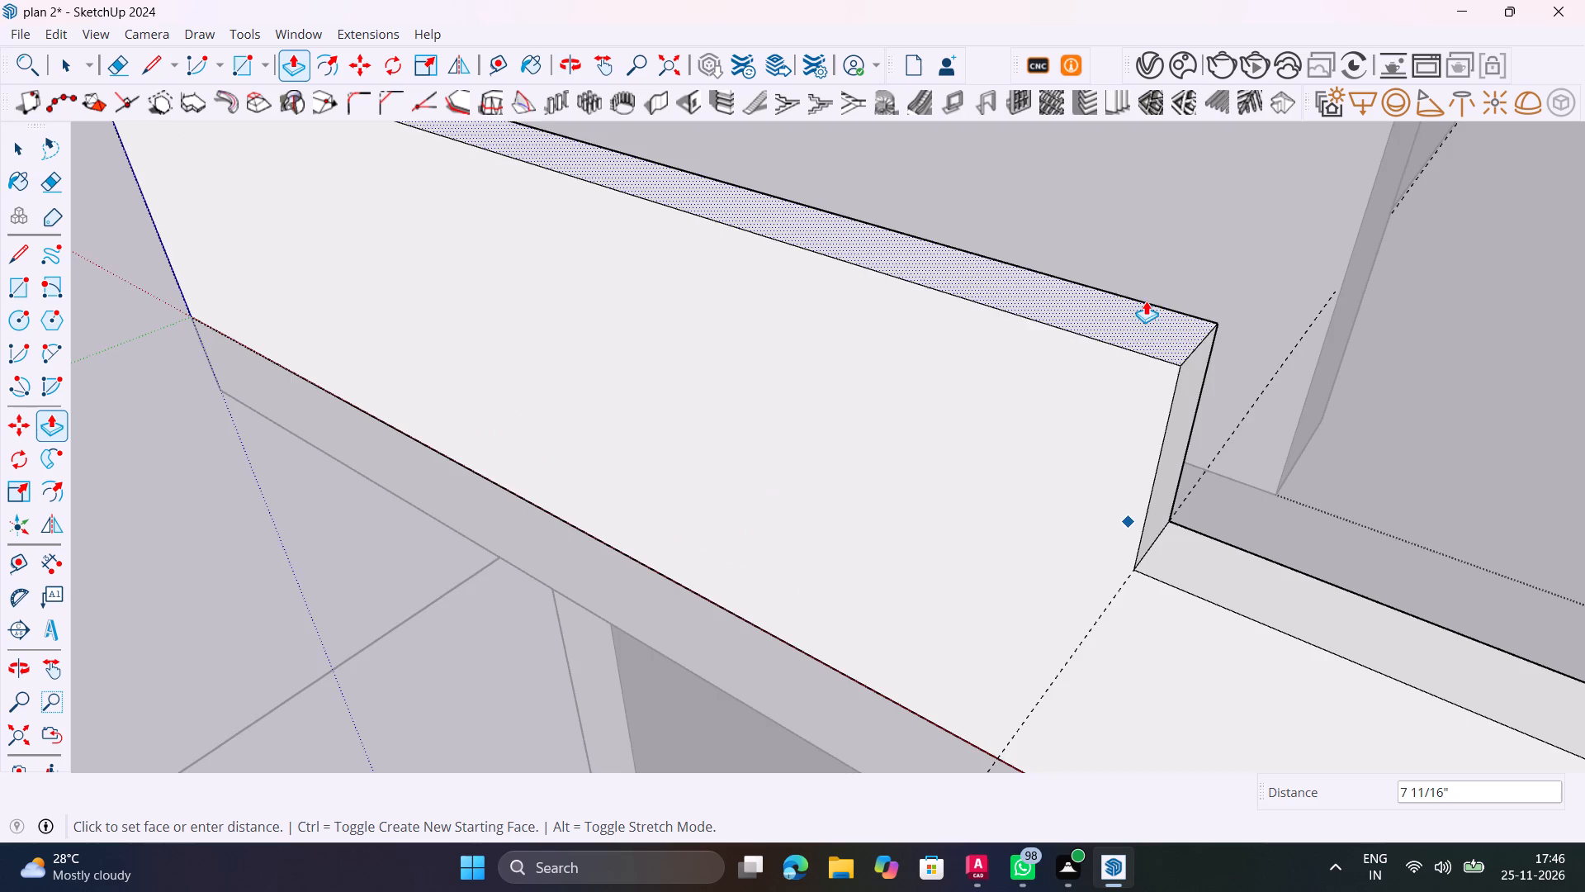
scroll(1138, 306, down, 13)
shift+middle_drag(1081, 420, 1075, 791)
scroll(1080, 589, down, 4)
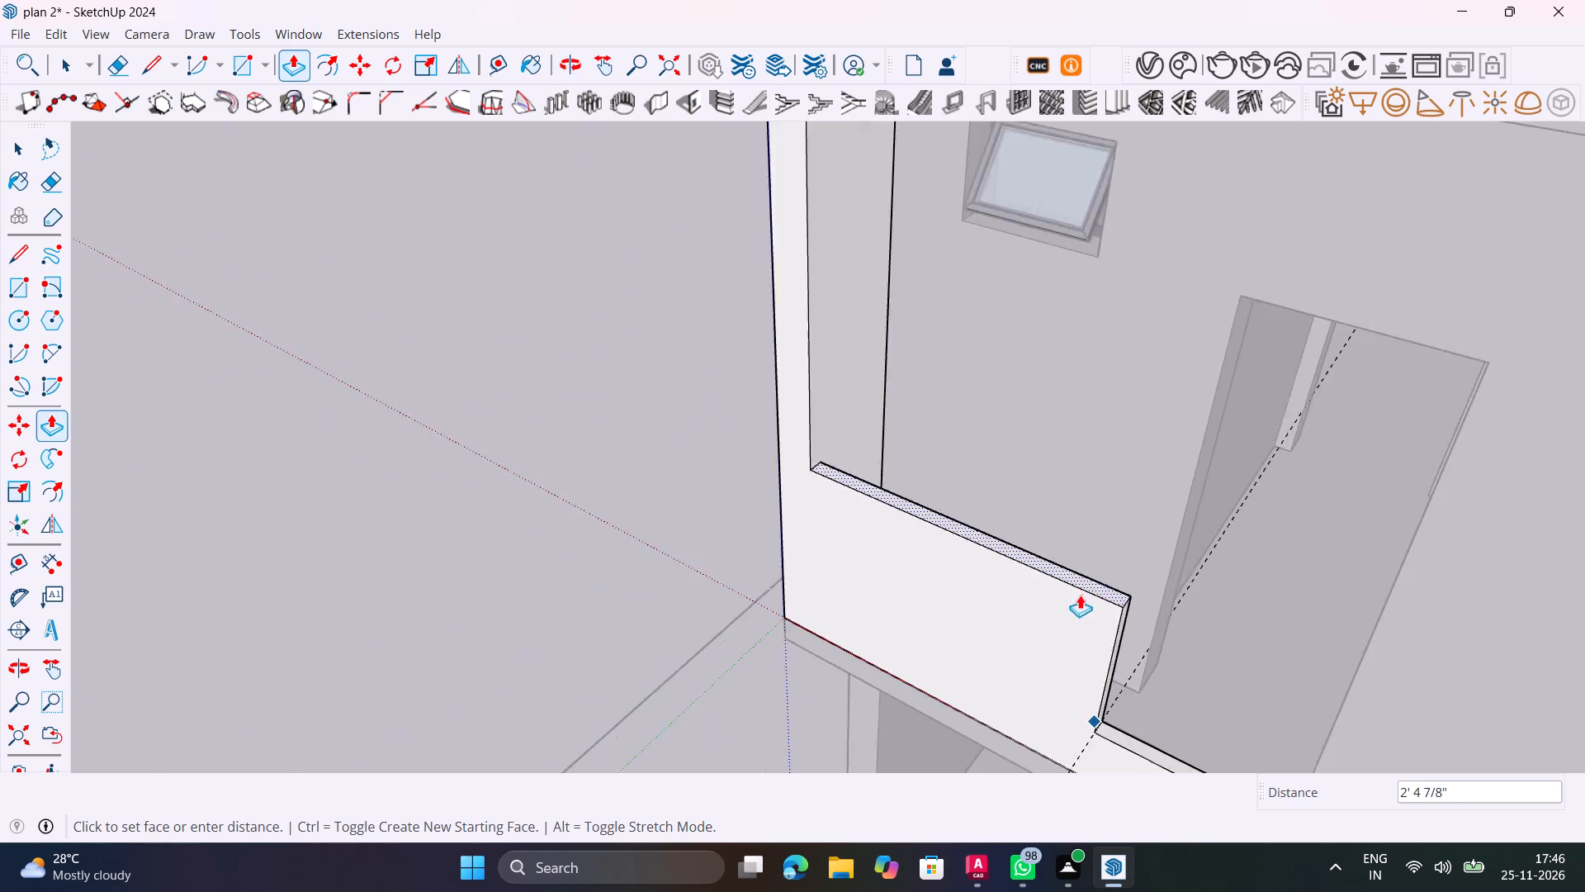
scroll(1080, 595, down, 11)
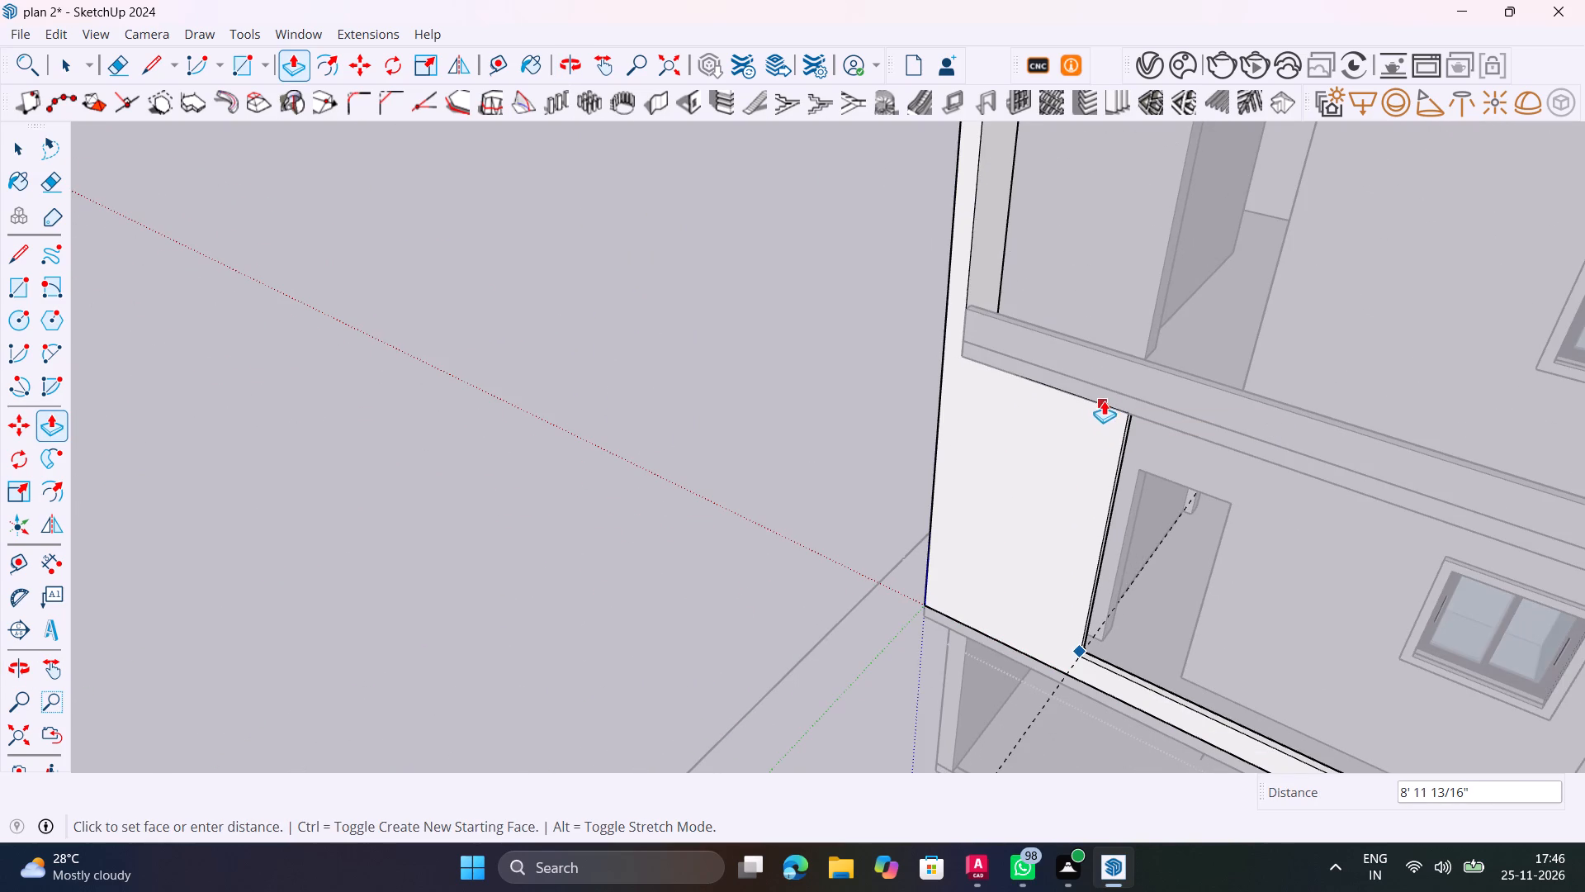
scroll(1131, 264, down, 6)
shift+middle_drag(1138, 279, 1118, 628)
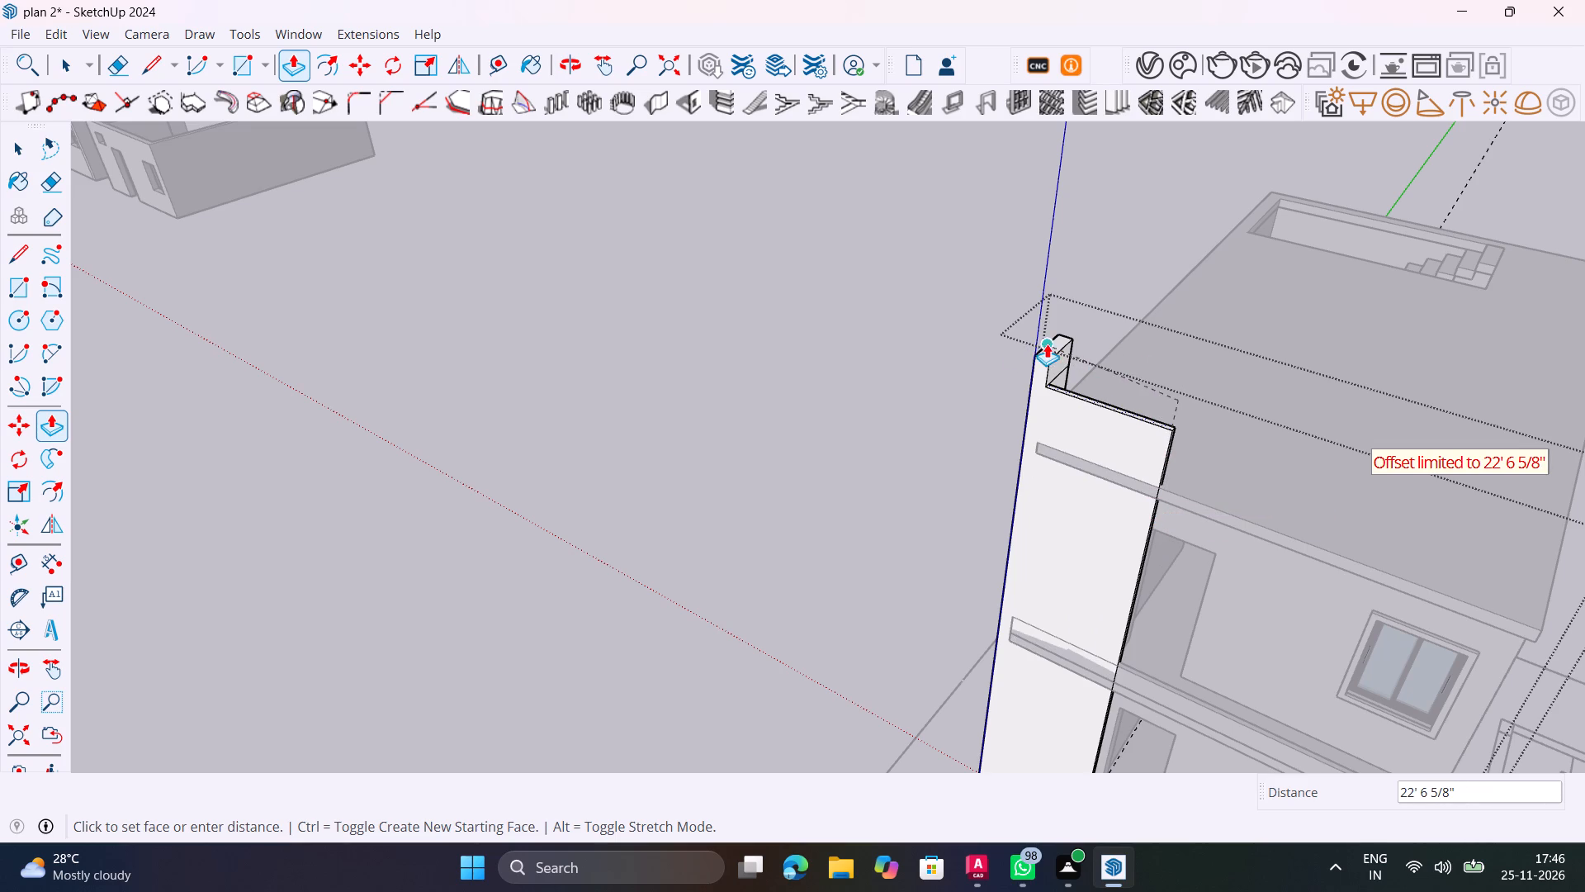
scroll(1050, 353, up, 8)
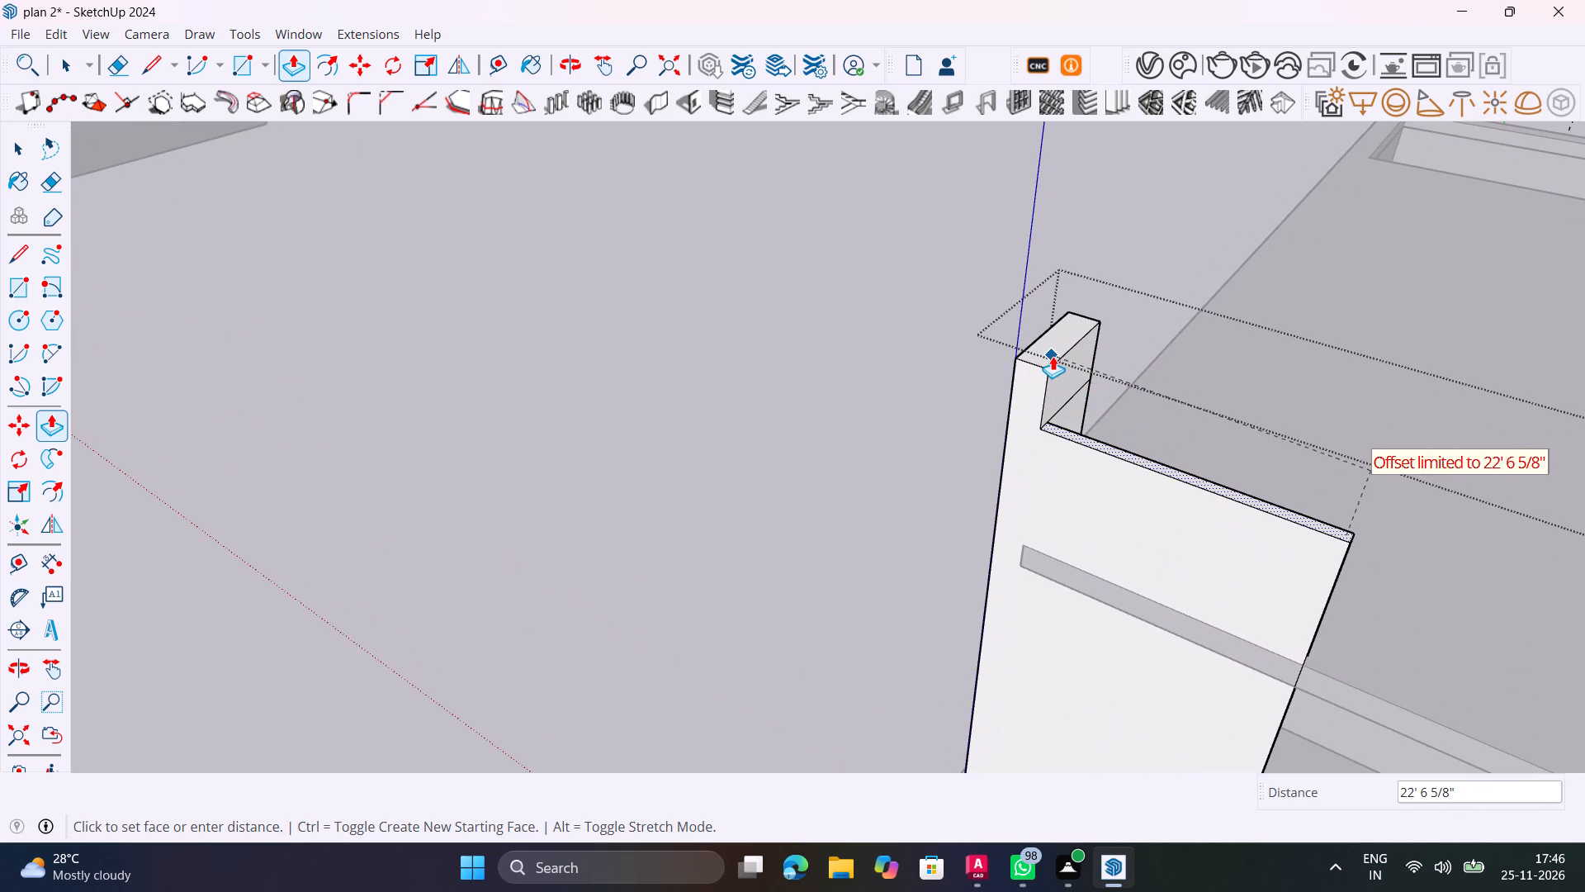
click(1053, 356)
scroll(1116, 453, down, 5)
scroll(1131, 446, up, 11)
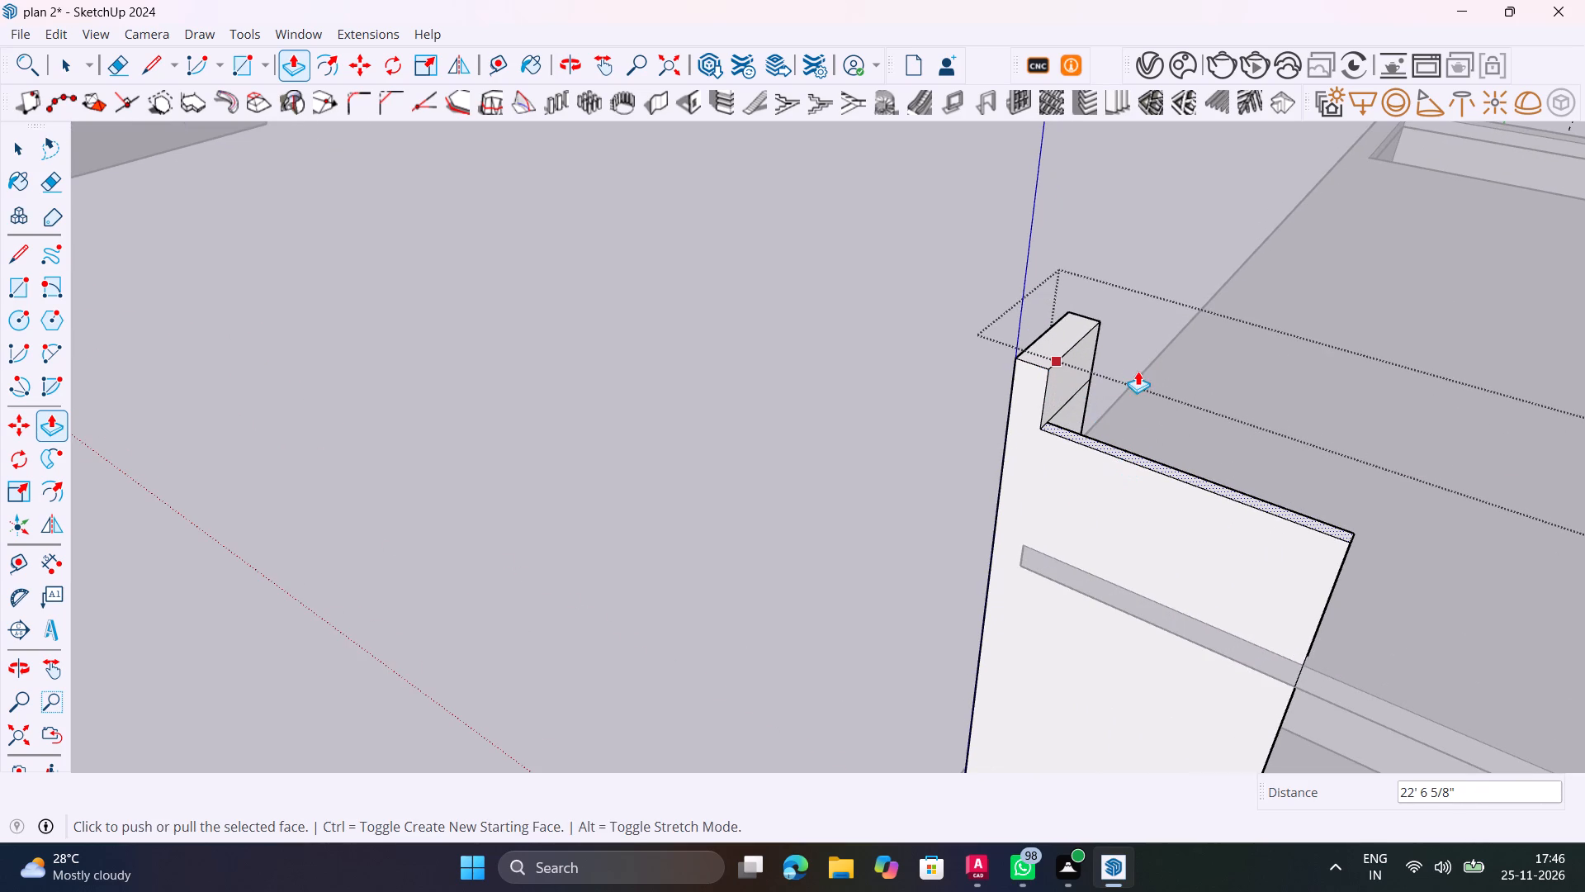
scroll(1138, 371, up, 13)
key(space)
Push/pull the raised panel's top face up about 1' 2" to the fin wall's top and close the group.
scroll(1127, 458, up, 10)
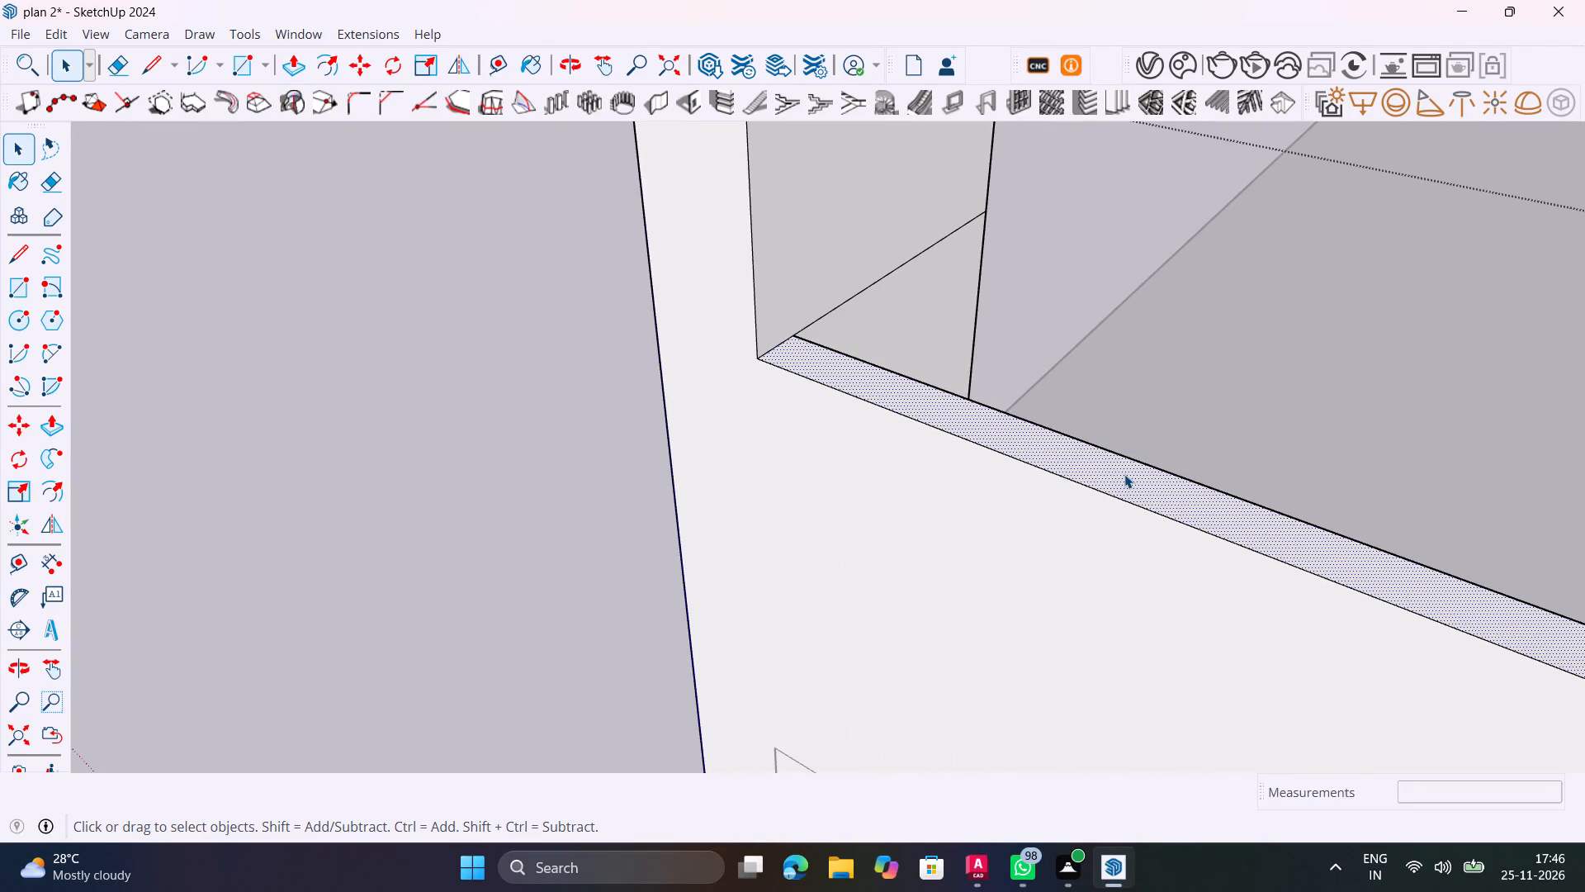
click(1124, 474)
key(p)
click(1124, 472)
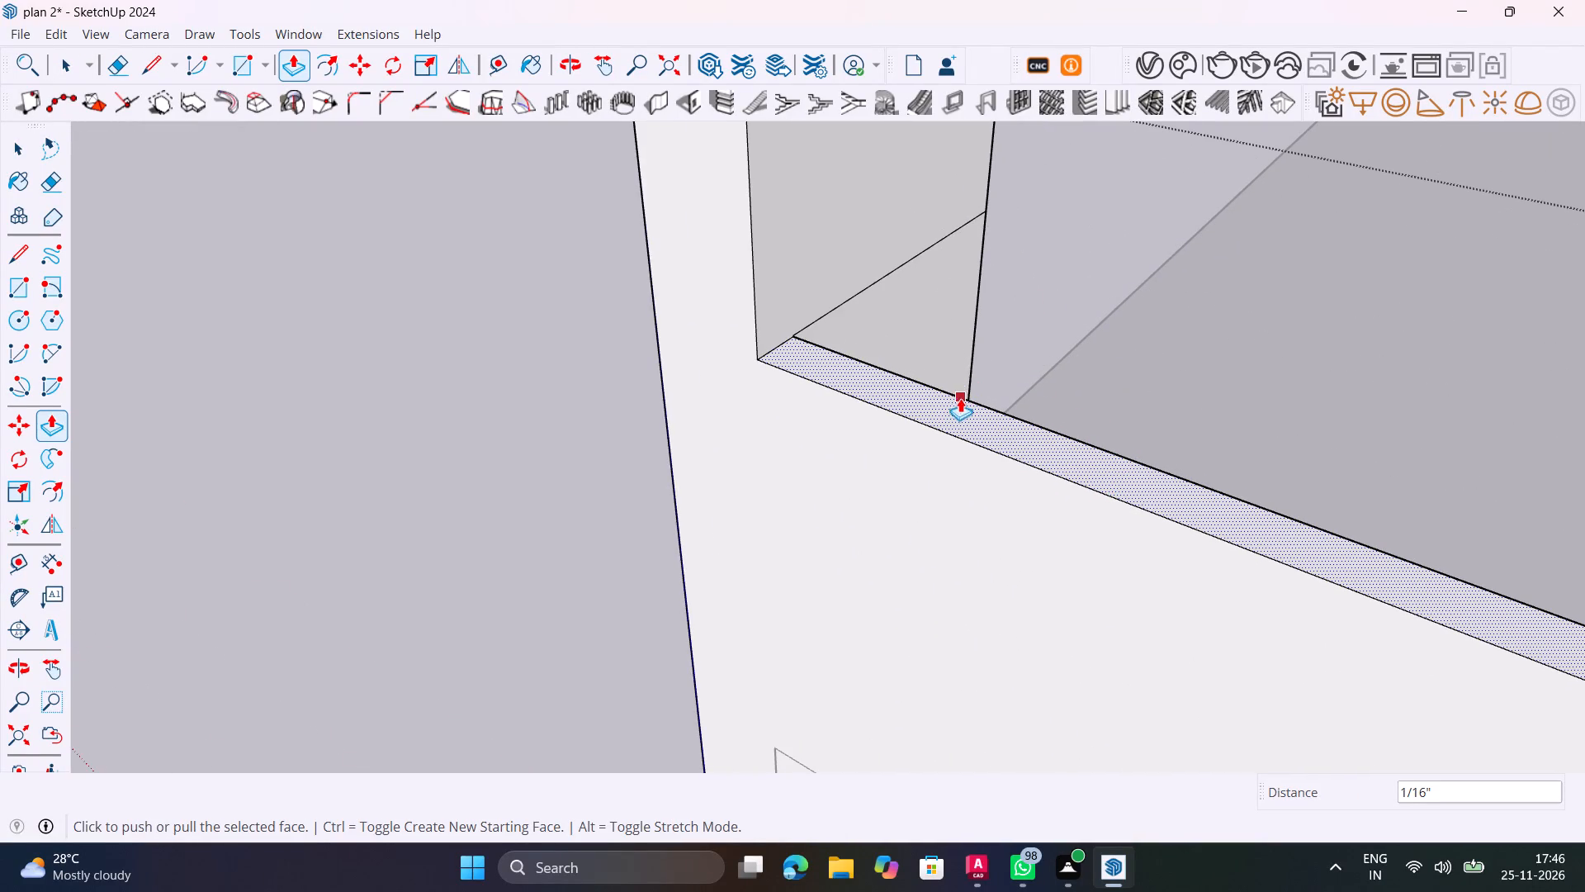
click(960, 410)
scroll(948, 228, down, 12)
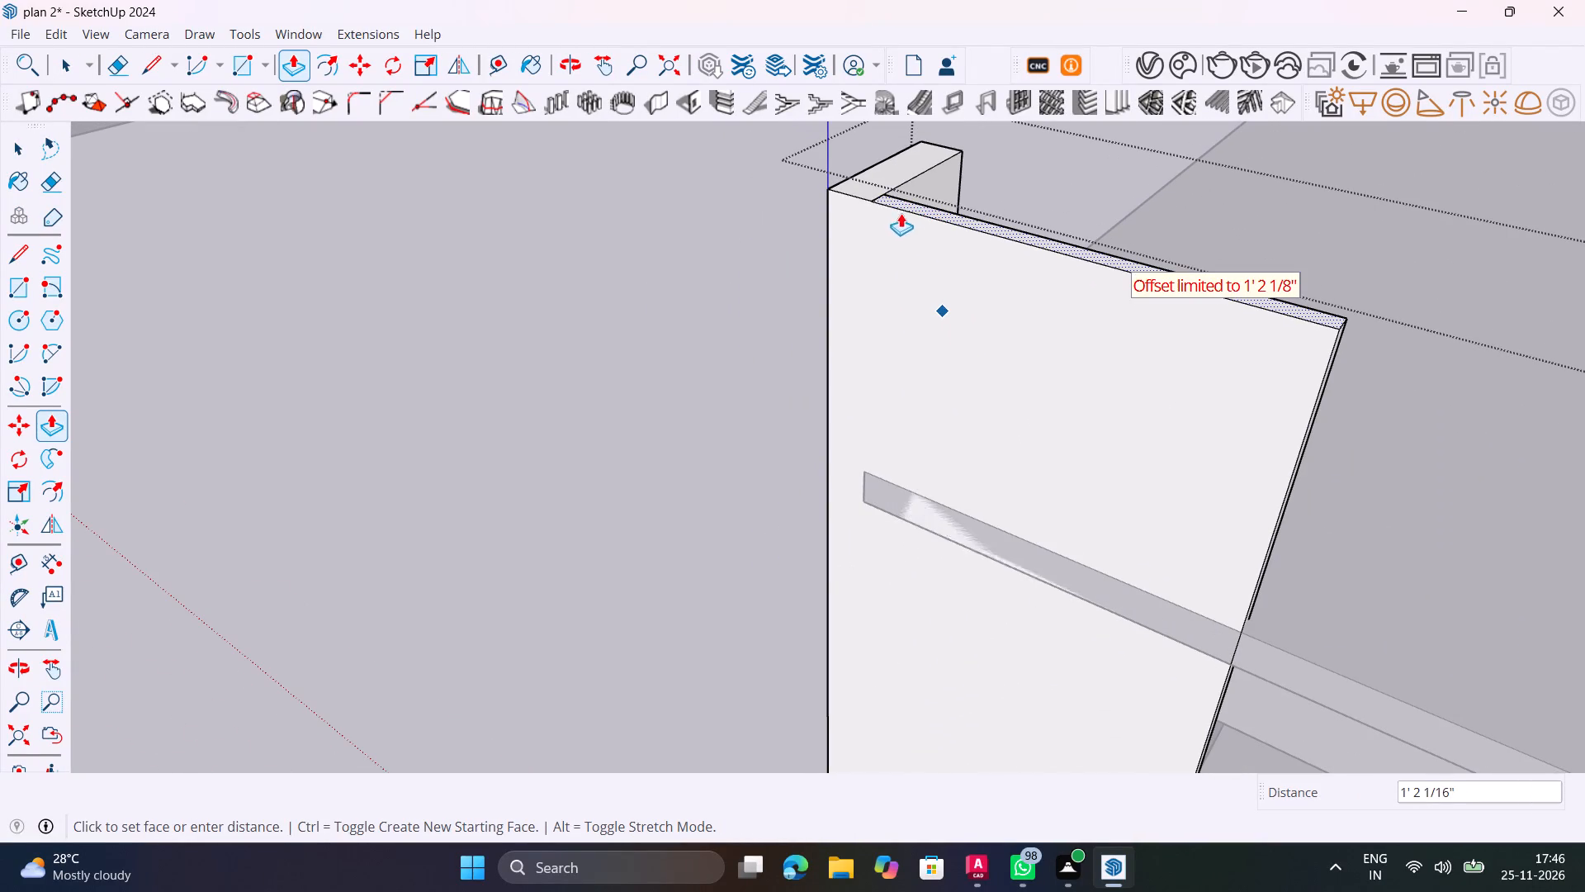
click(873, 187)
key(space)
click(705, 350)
Examine the raised front panel and where it crosses the two balconies and the roof edge, from several angles.
scroll(745, 369, down, 4)
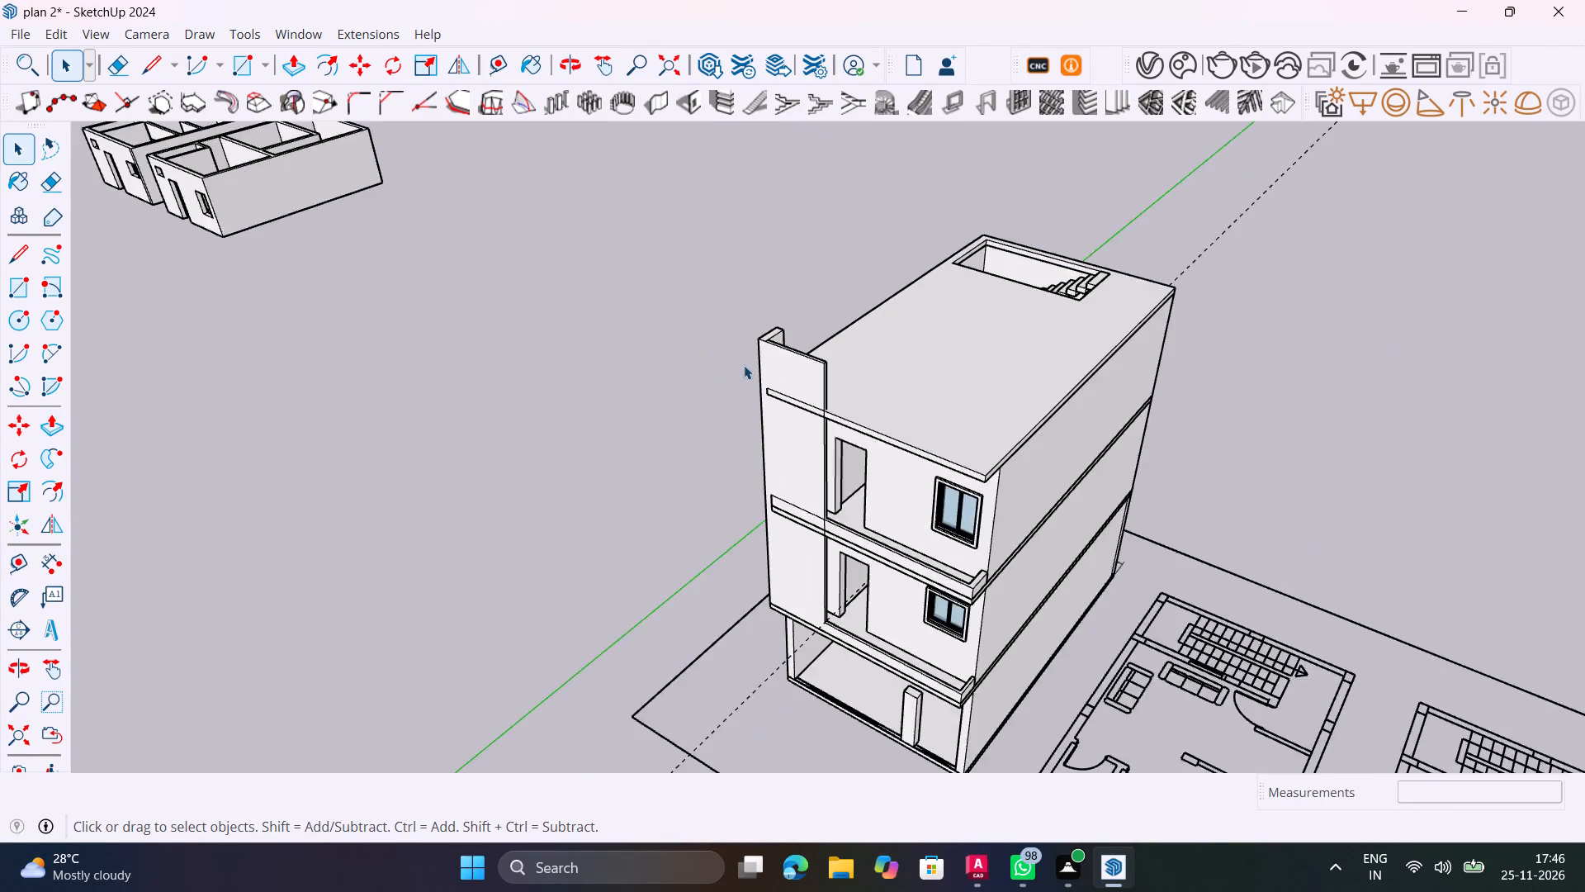
scroll(744, 365, down, 6)
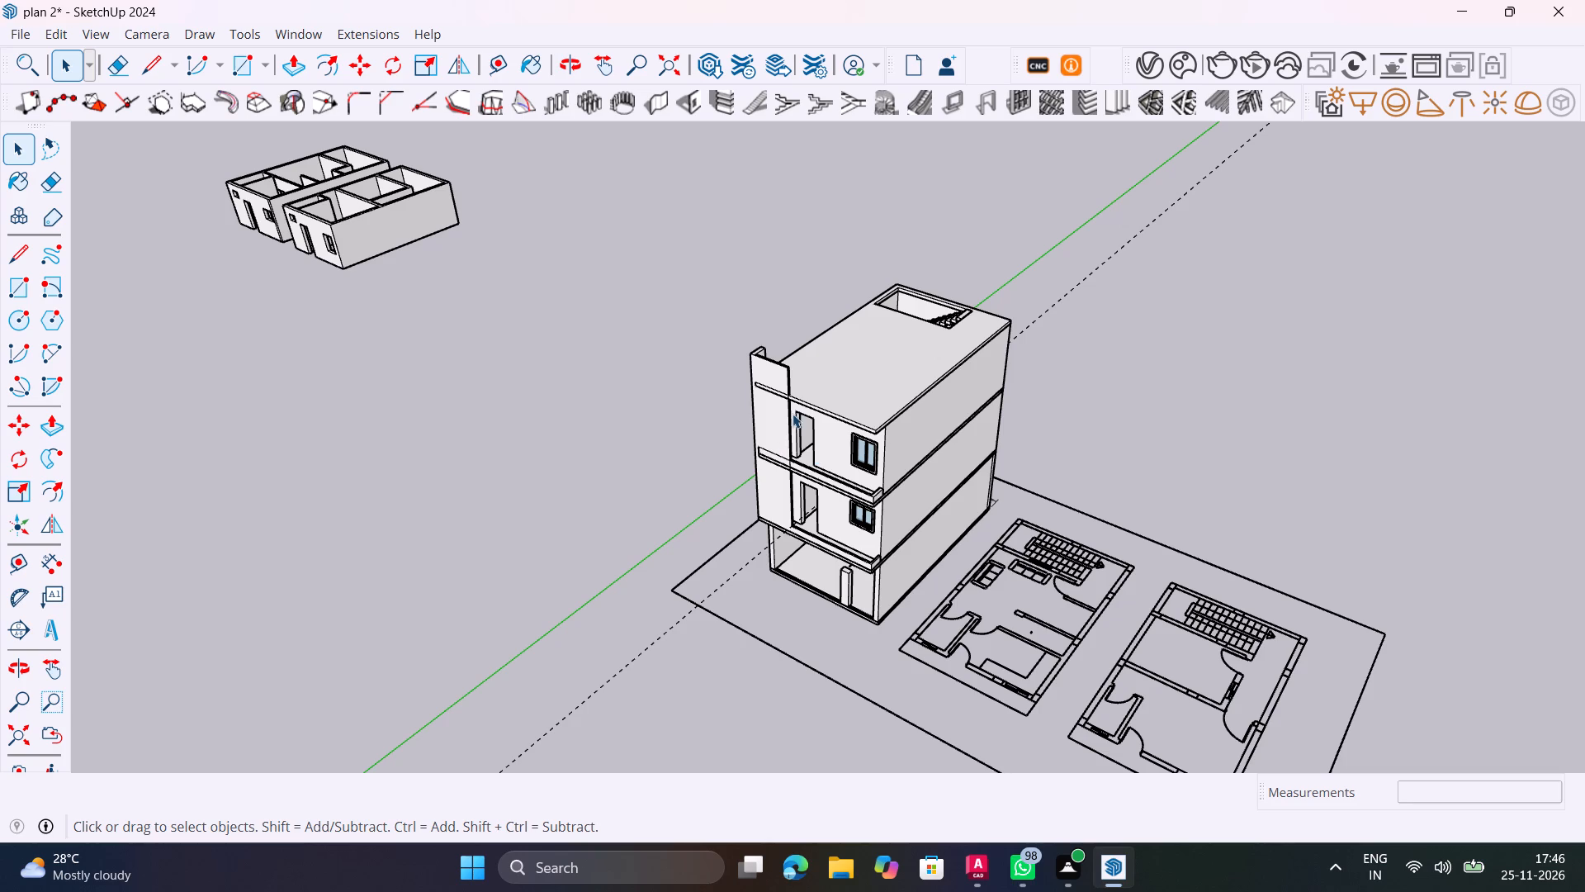
scroll(780, 467, up, 9)
middle_drag(808, 478, 1294, 466)
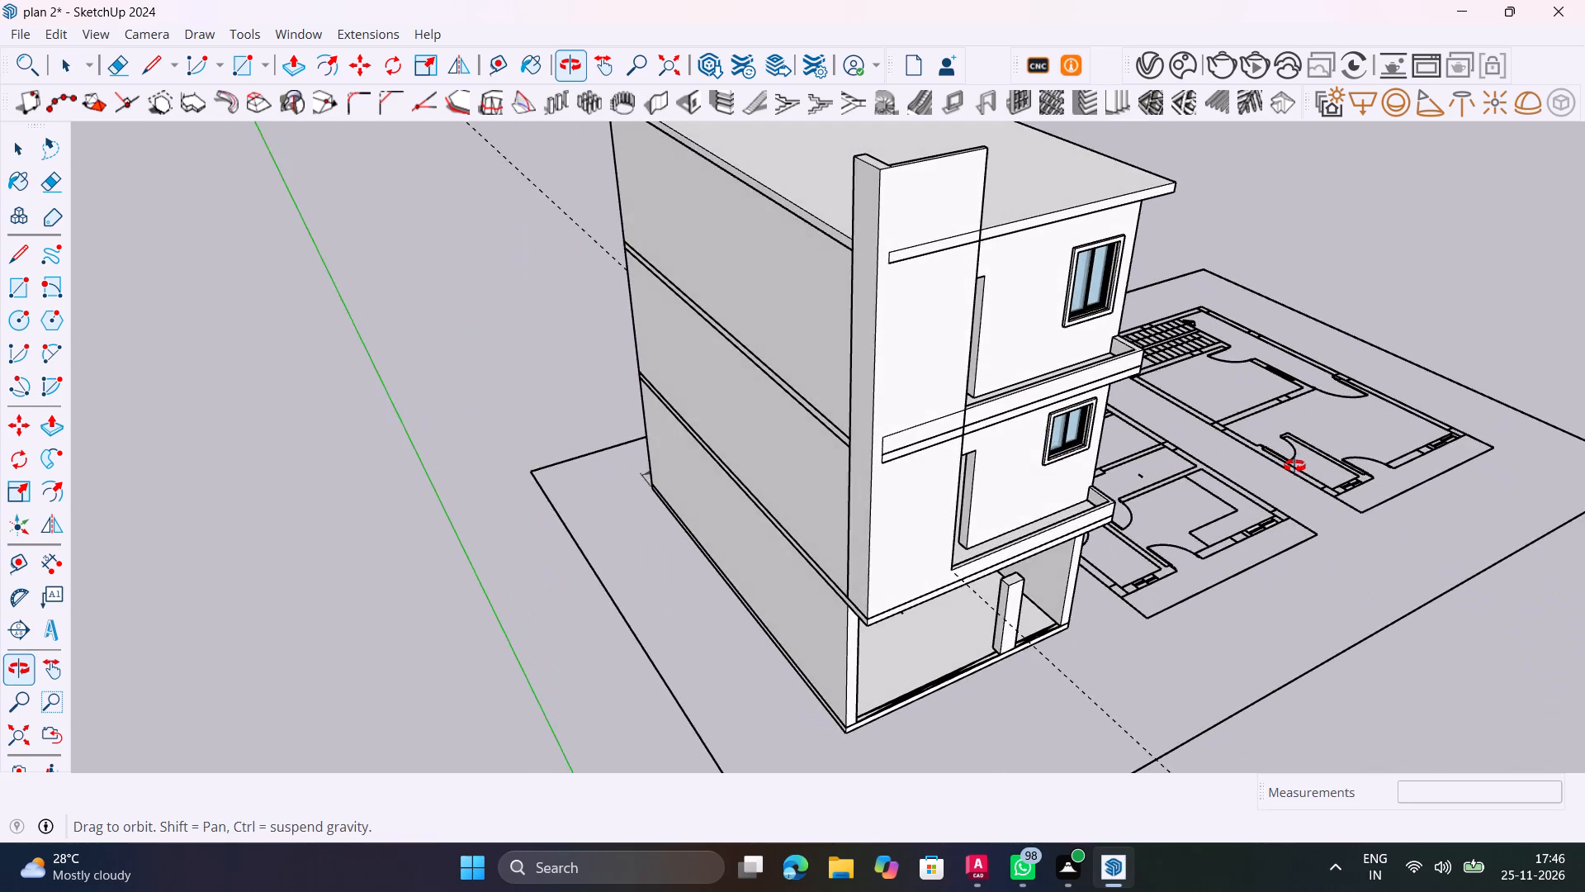
middle_drag(1294, 466, 881, 505)
scroll(844, 490, up, 3)
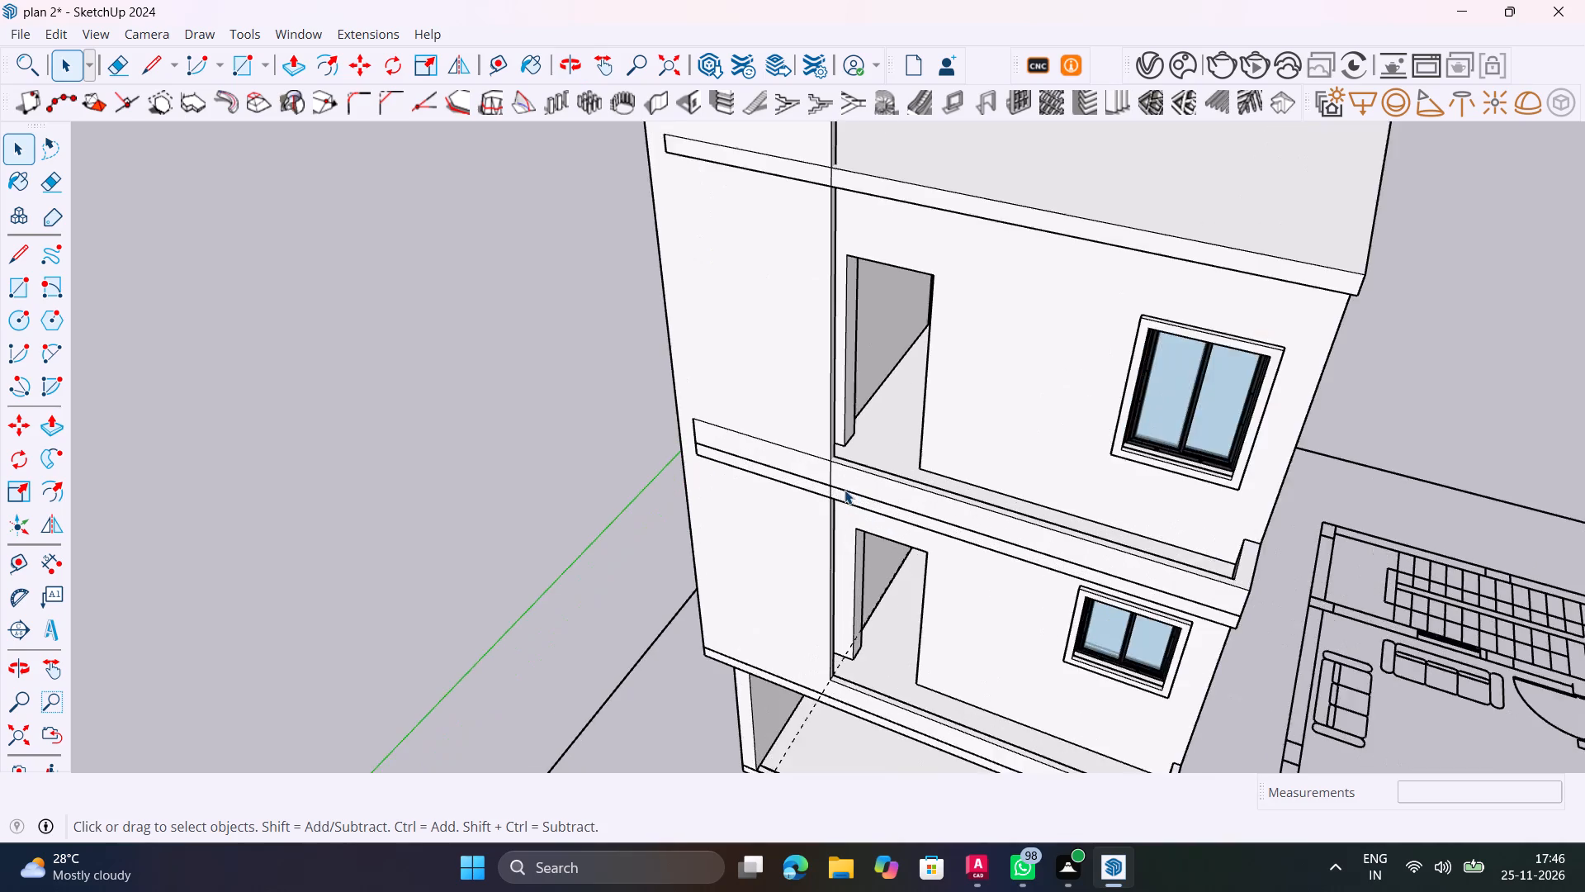
scroll(845, 490, up, 10)
scroll(845, 488, down, 7)
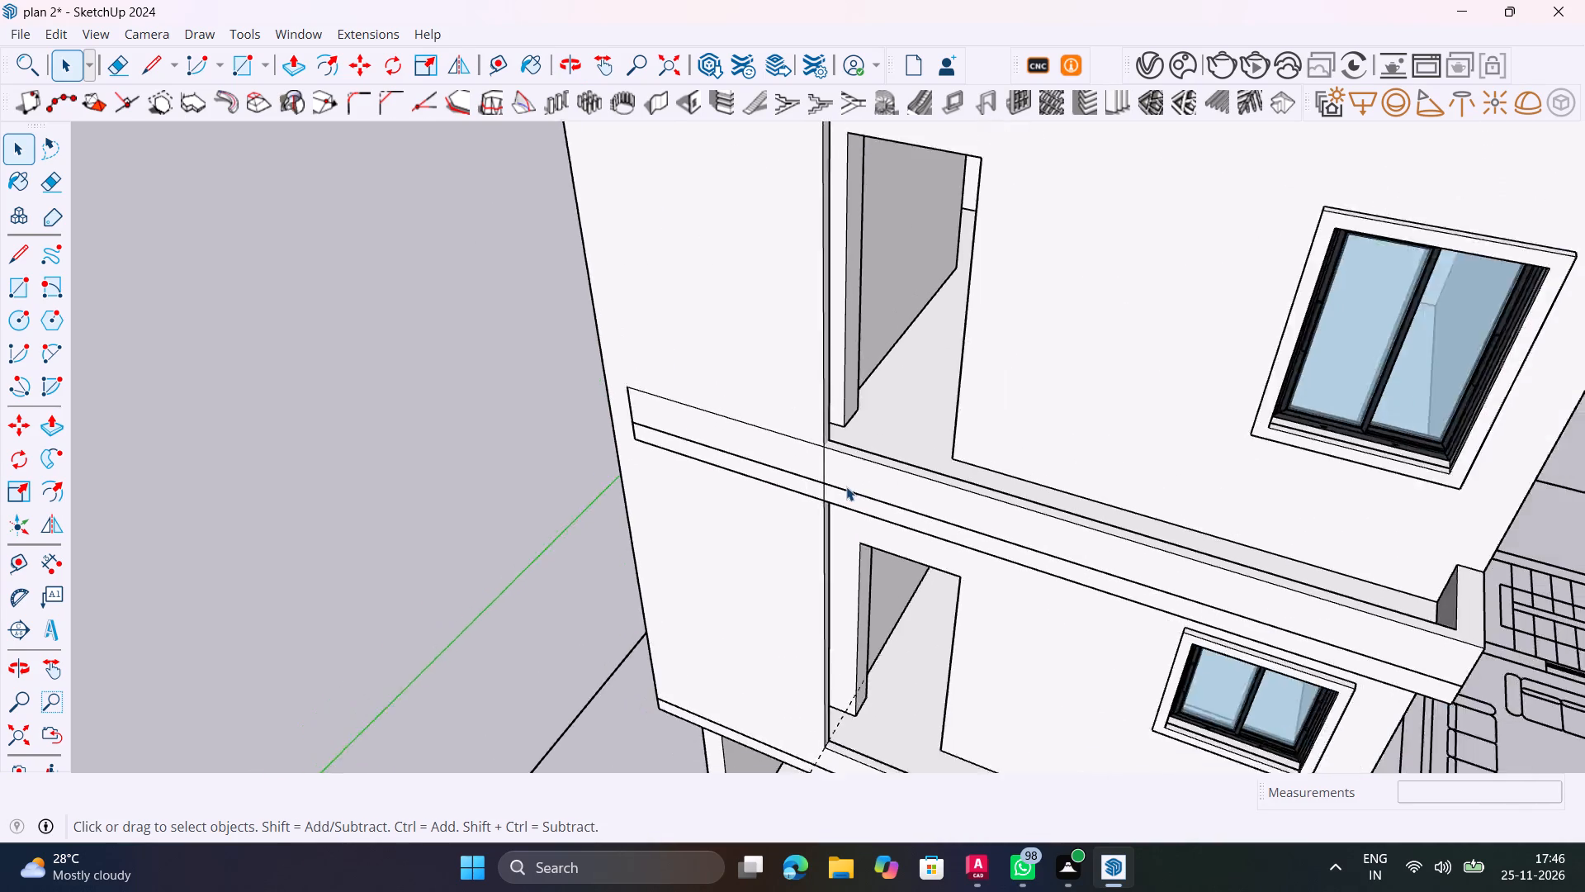
scroll(846, 486, down, 9)
middle_drag(802, 508, 674, 486)
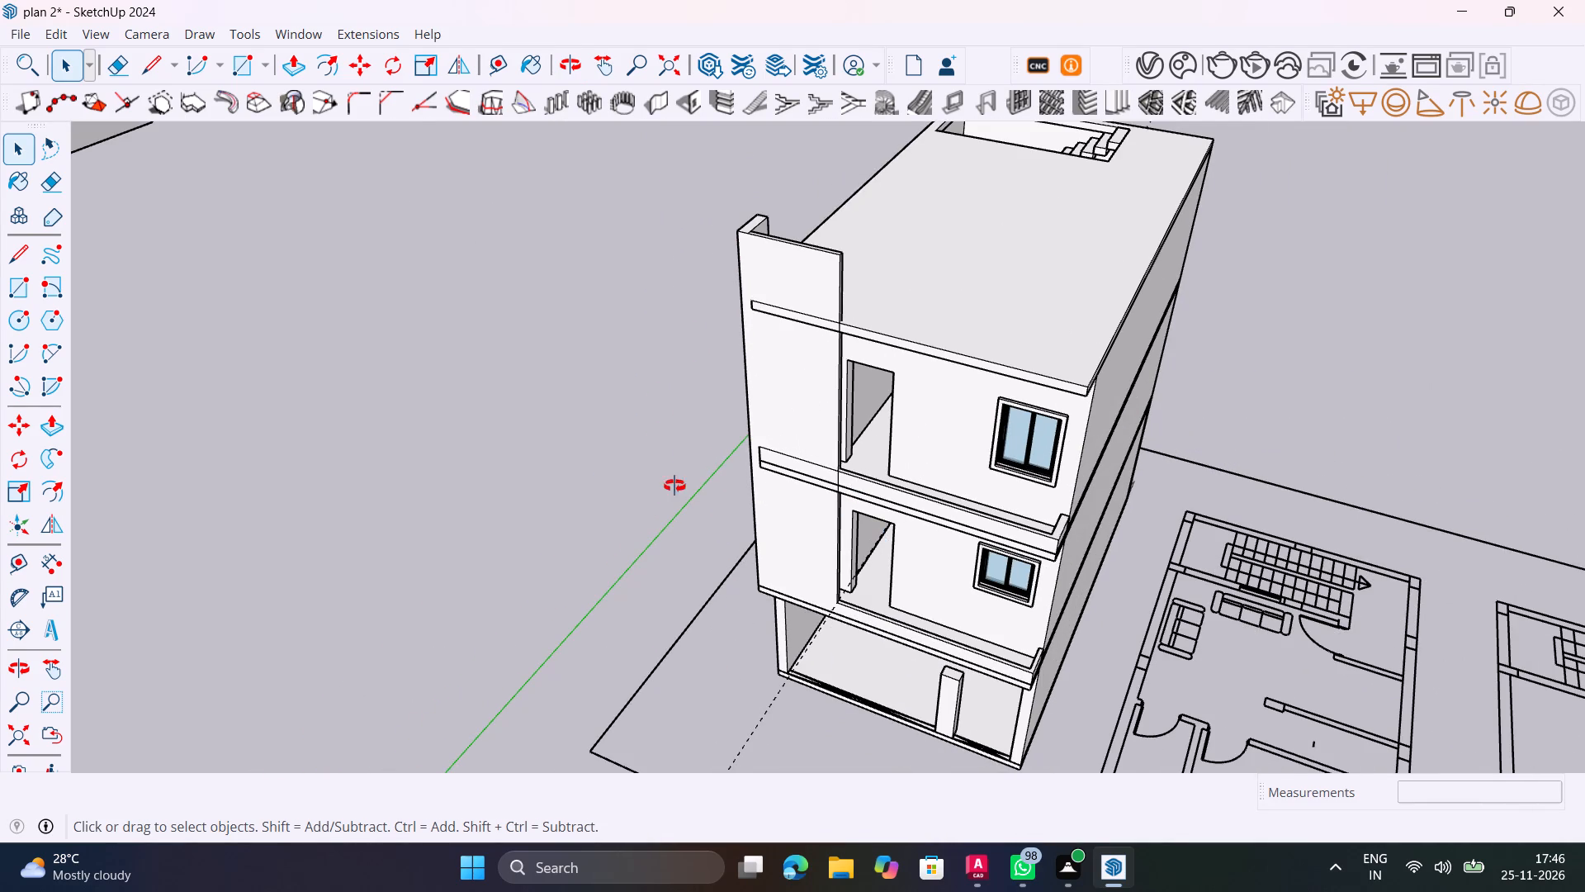
middle_drag(674, 486, 925, 421)
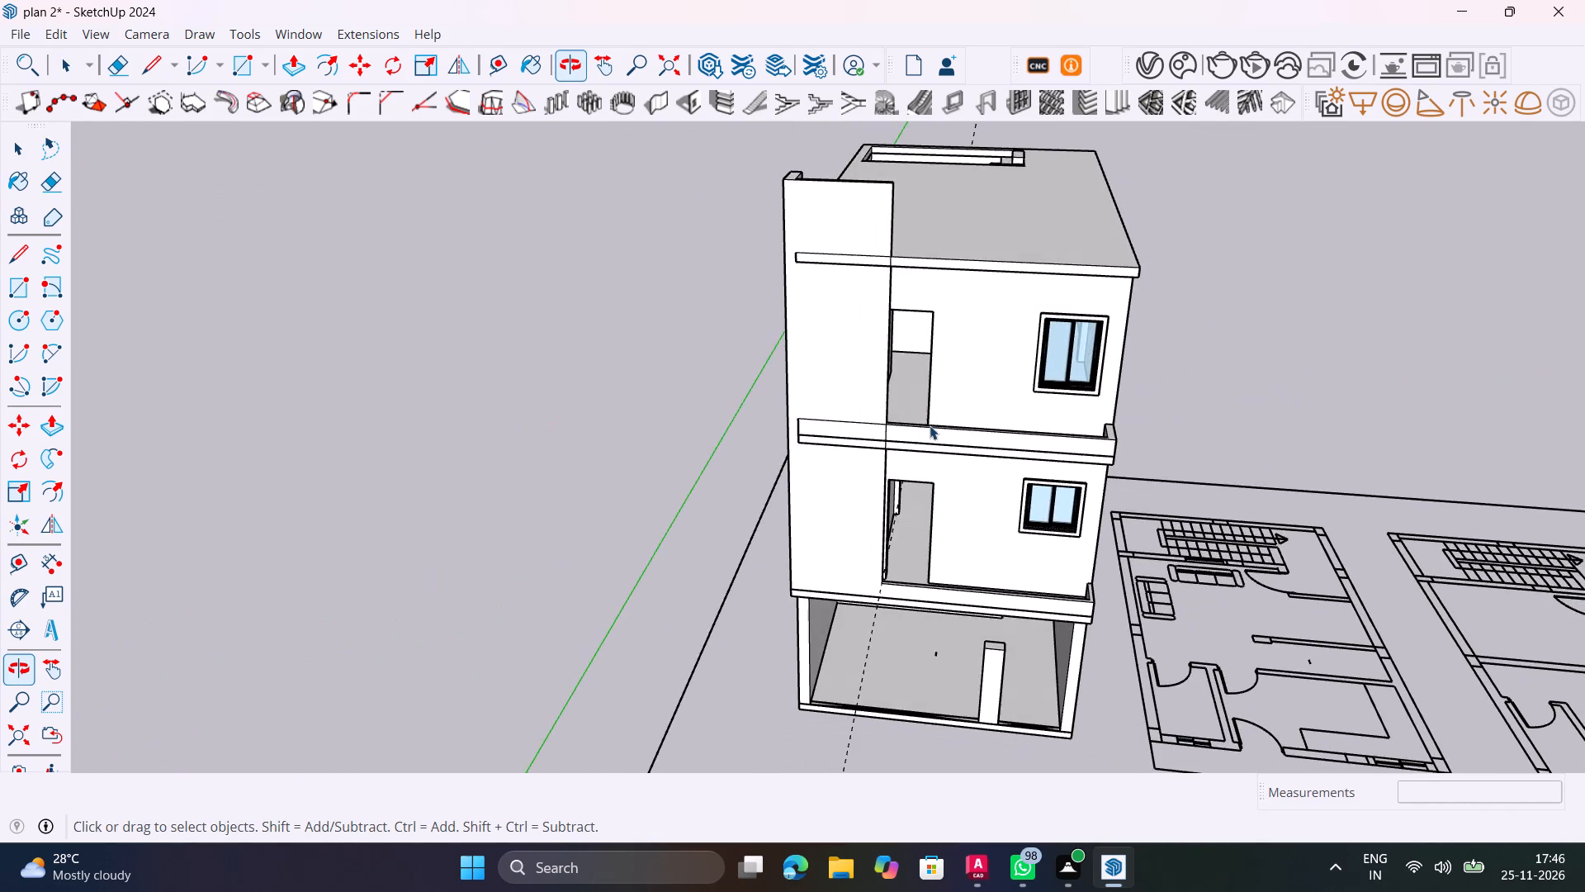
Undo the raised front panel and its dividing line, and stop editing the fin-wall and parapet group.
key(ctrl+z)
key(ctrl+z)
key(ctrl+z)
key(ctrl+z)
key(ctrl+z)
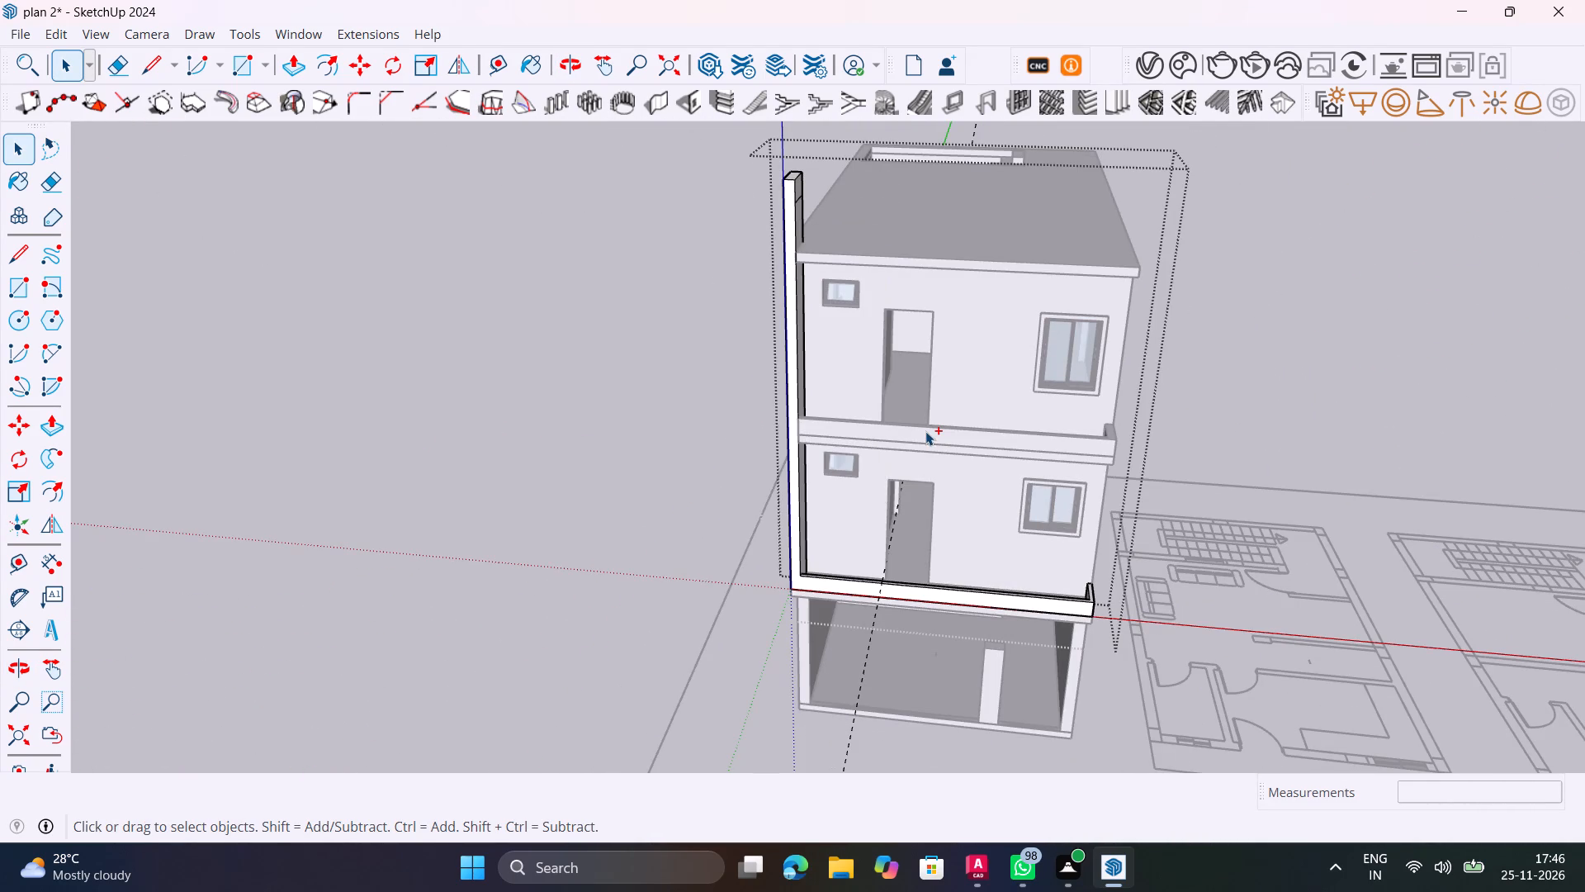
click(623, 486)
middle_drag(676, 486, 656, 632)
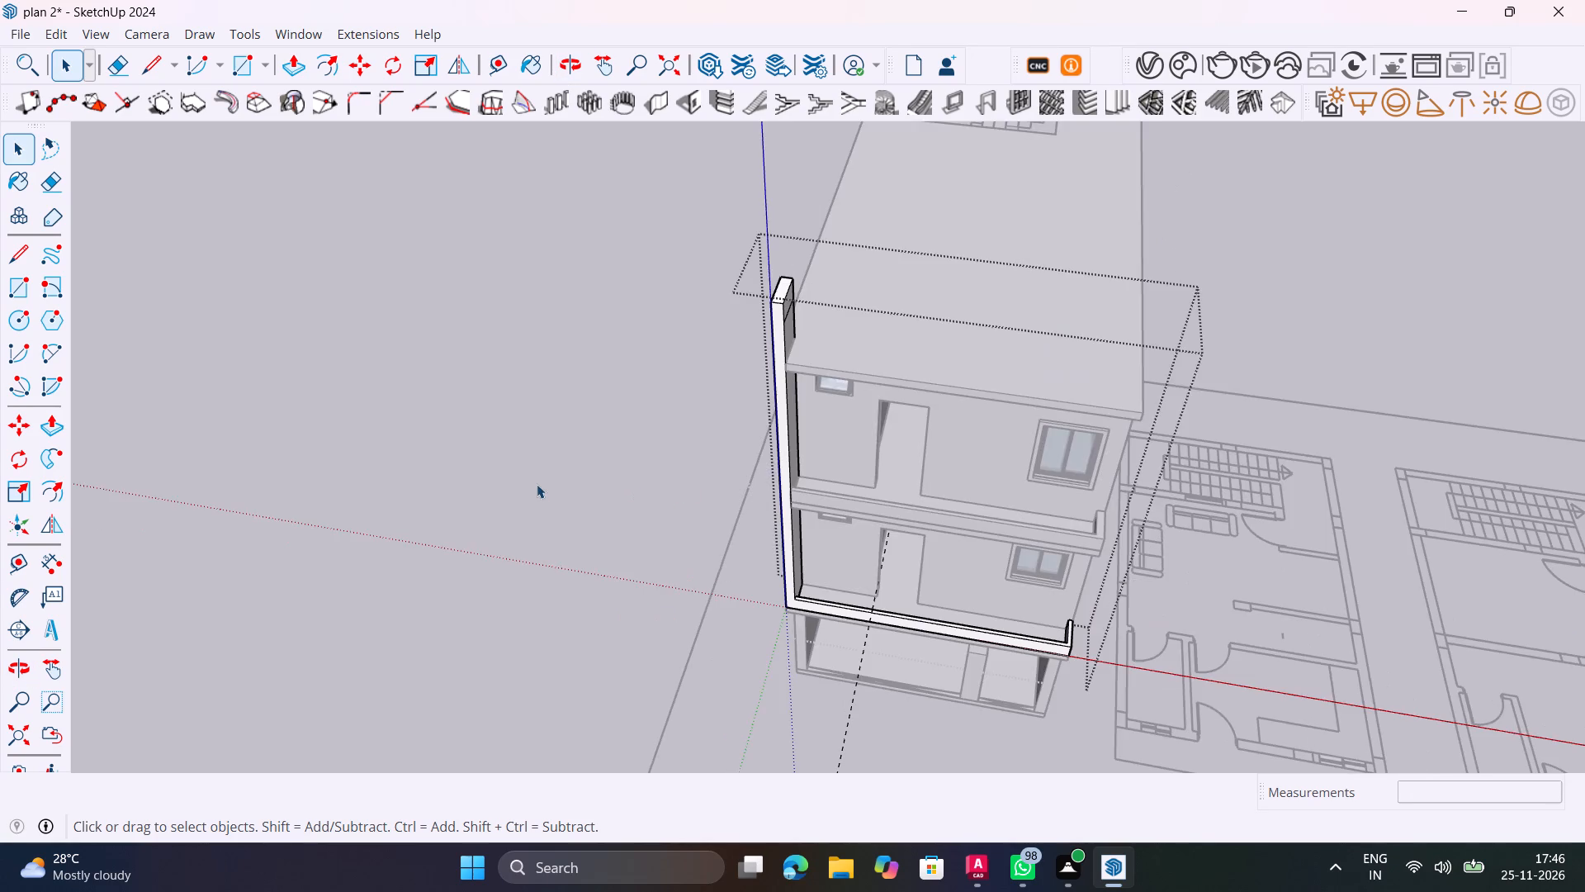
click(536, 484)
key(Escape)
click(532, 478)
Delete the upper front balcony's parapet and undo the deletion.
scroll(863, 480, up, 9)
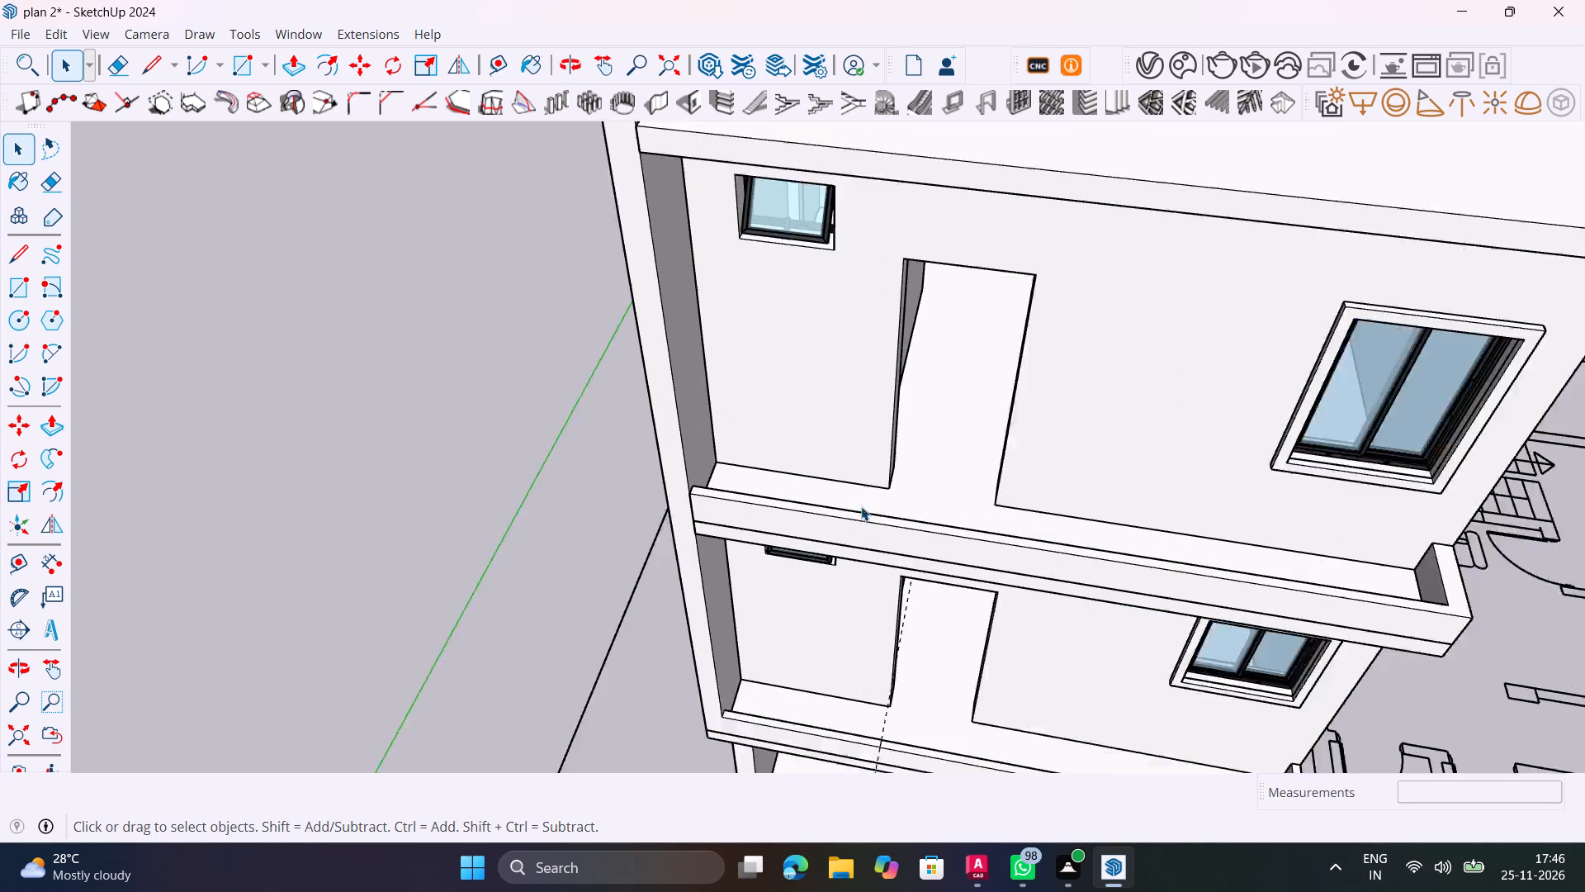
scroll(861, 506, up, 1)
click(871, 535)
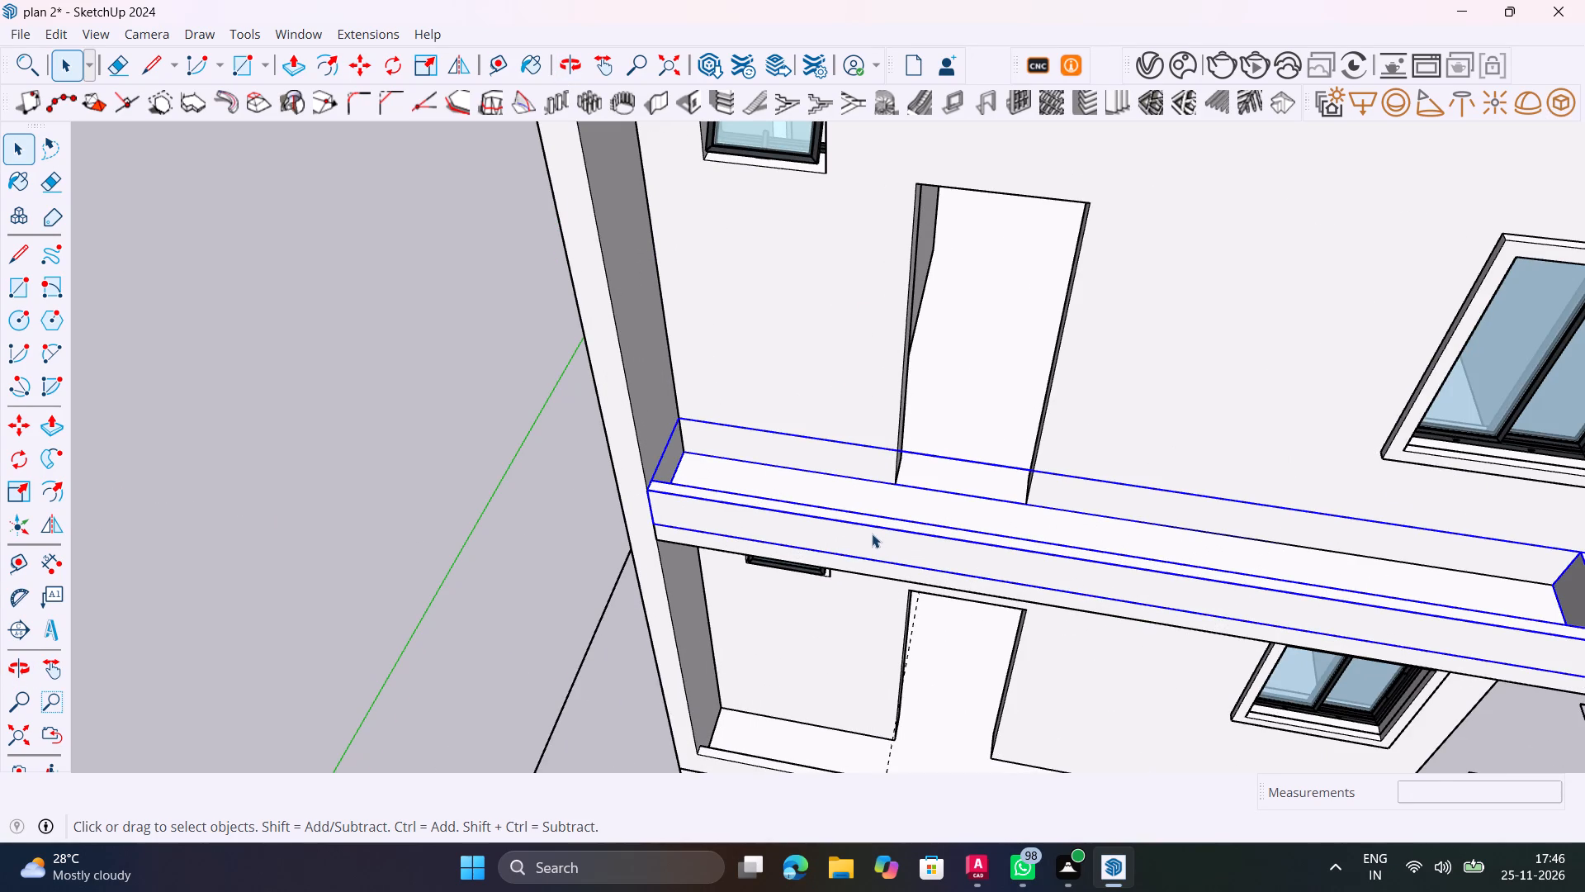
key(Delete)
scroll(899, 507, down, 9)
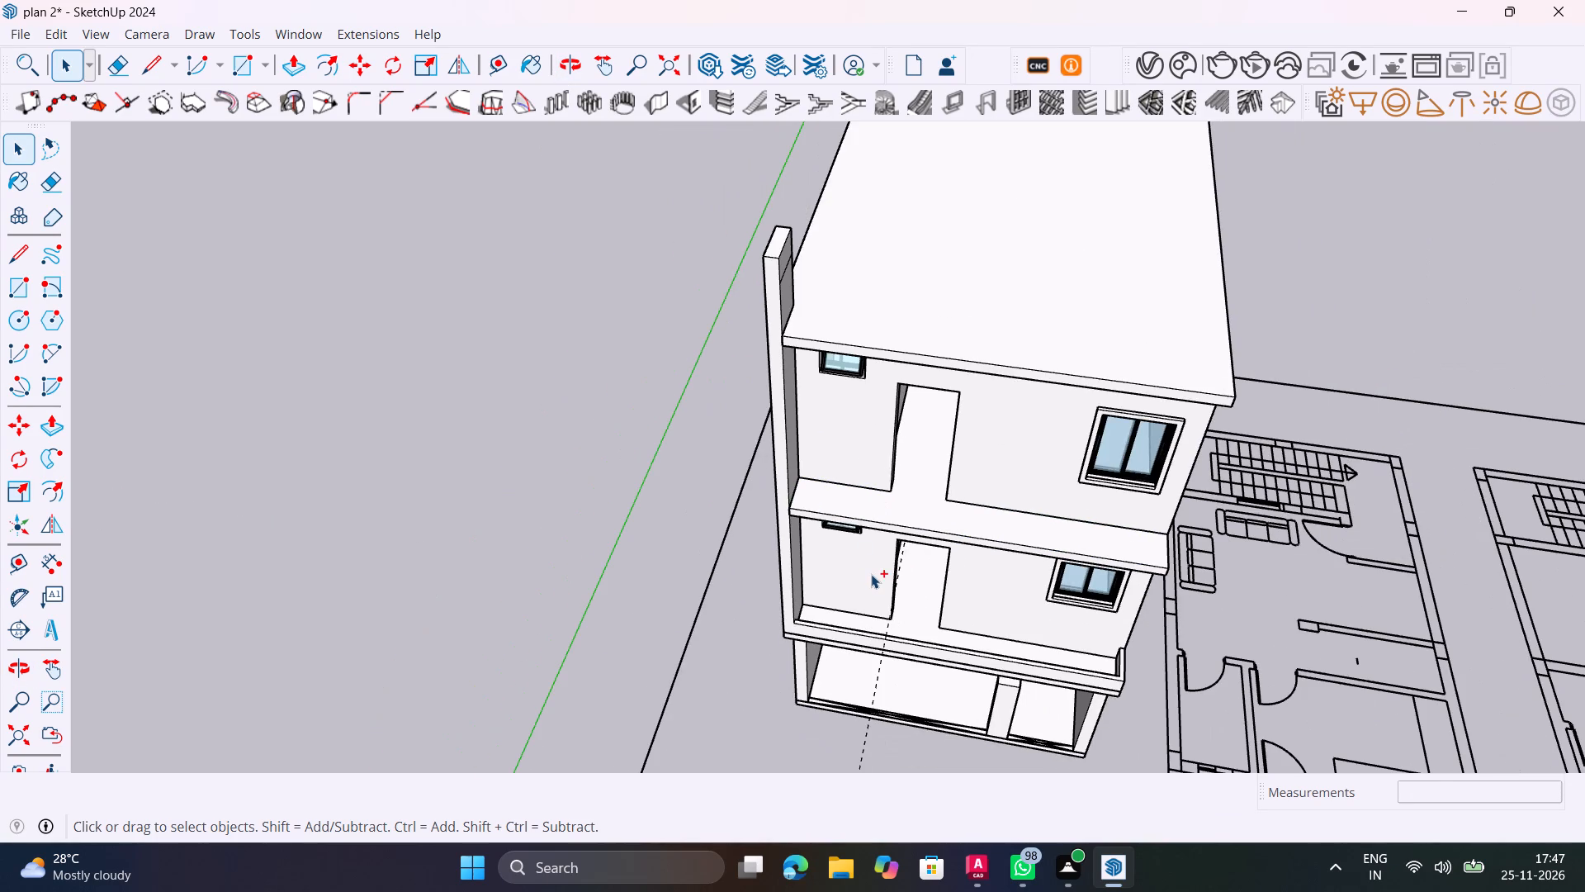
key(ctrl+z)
Delete the upper front balcony's parapet.
scroll(975, 535, up, 5)
click(965, 529)
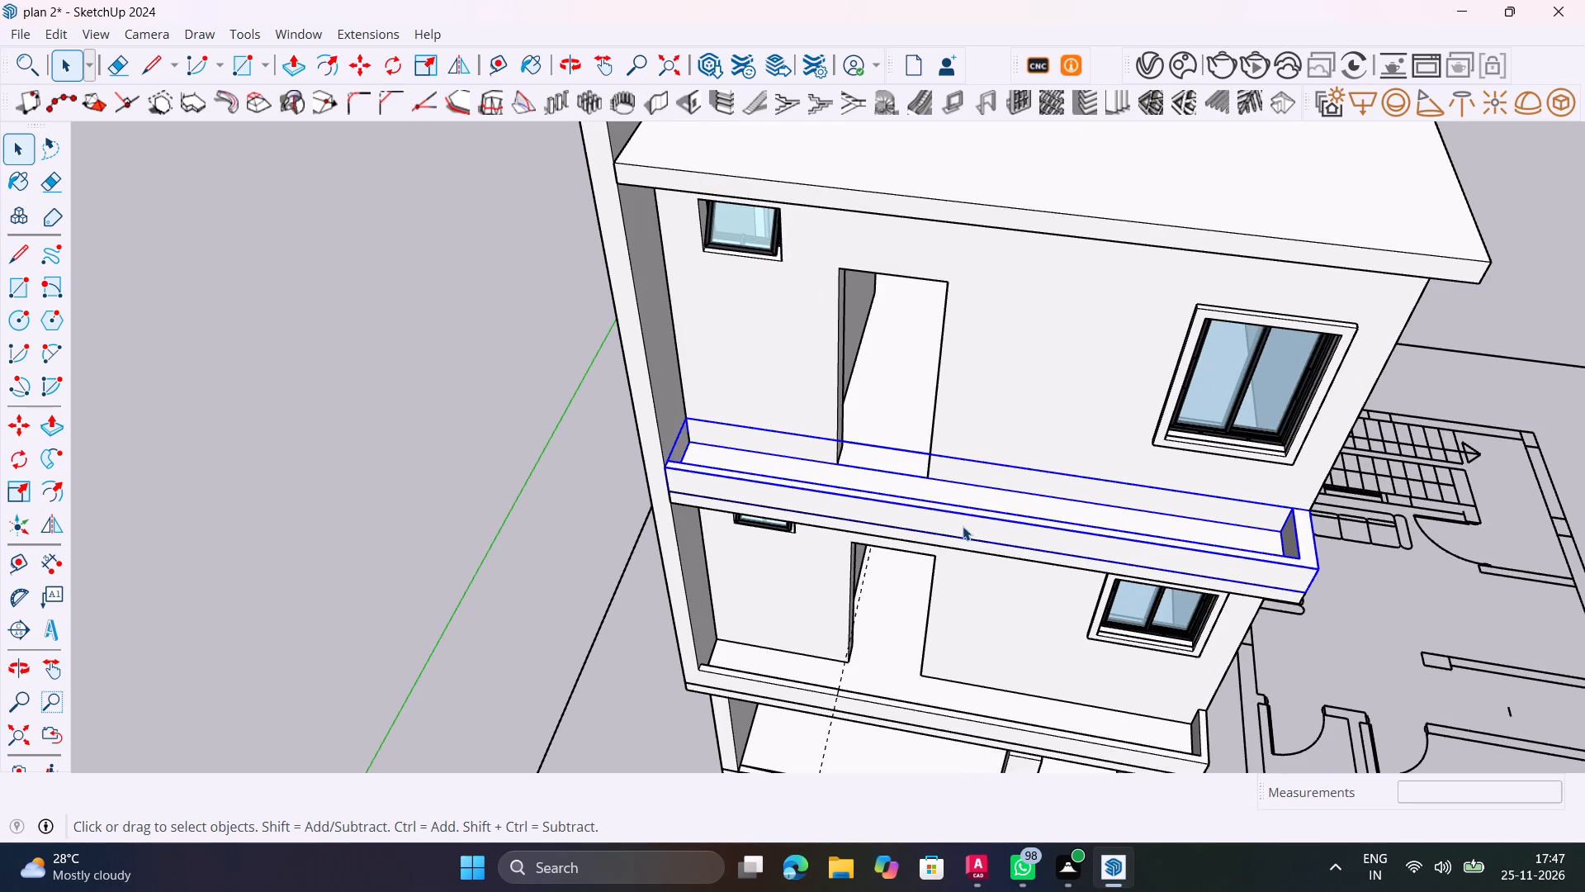
key(Delete)
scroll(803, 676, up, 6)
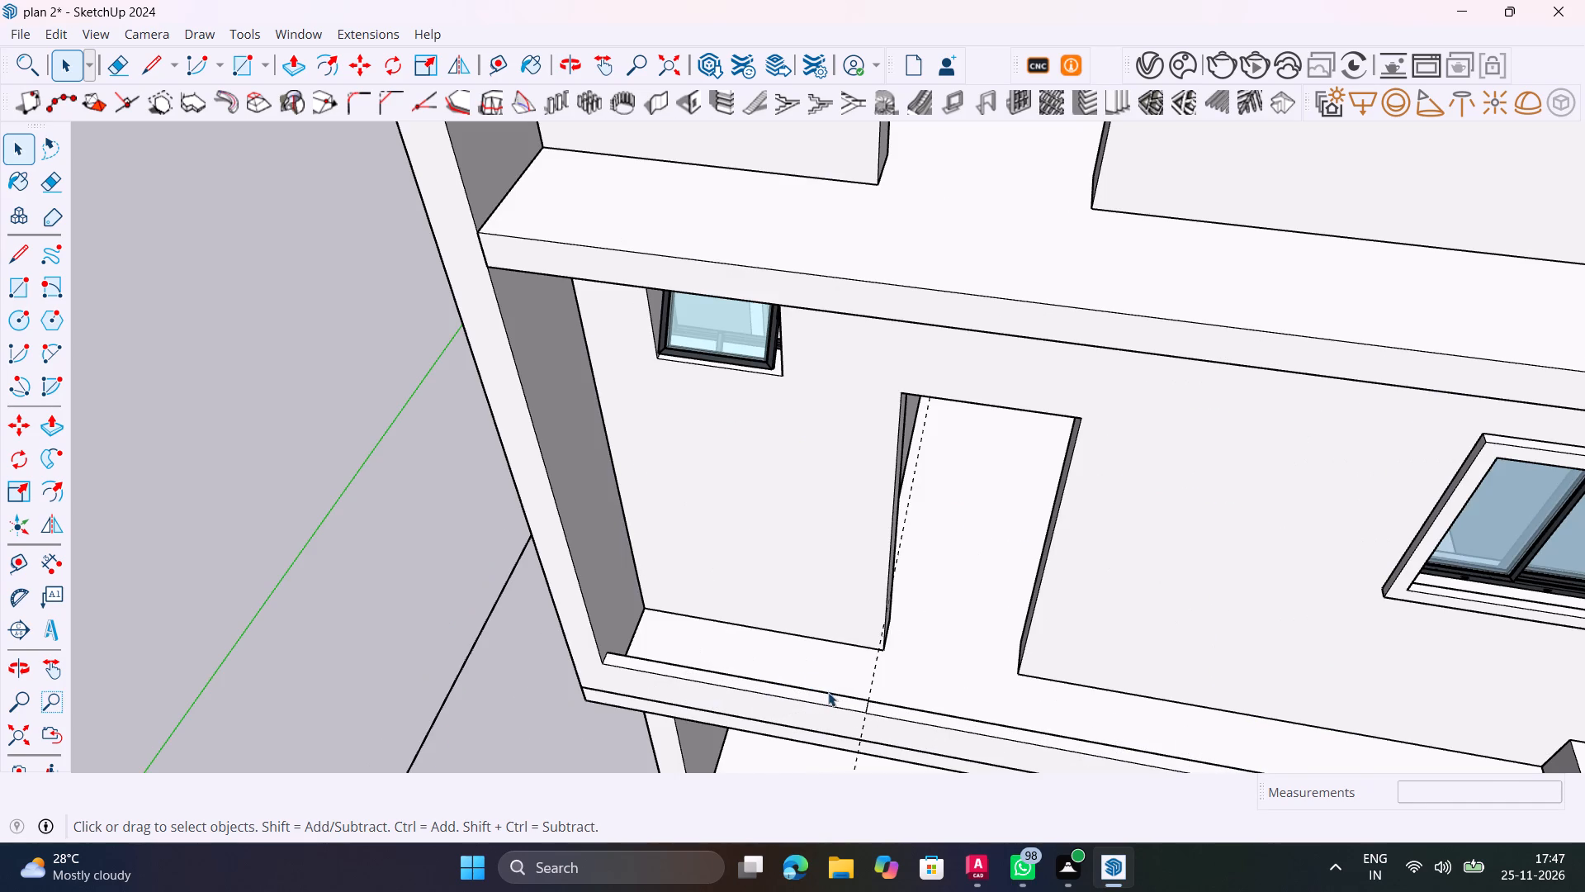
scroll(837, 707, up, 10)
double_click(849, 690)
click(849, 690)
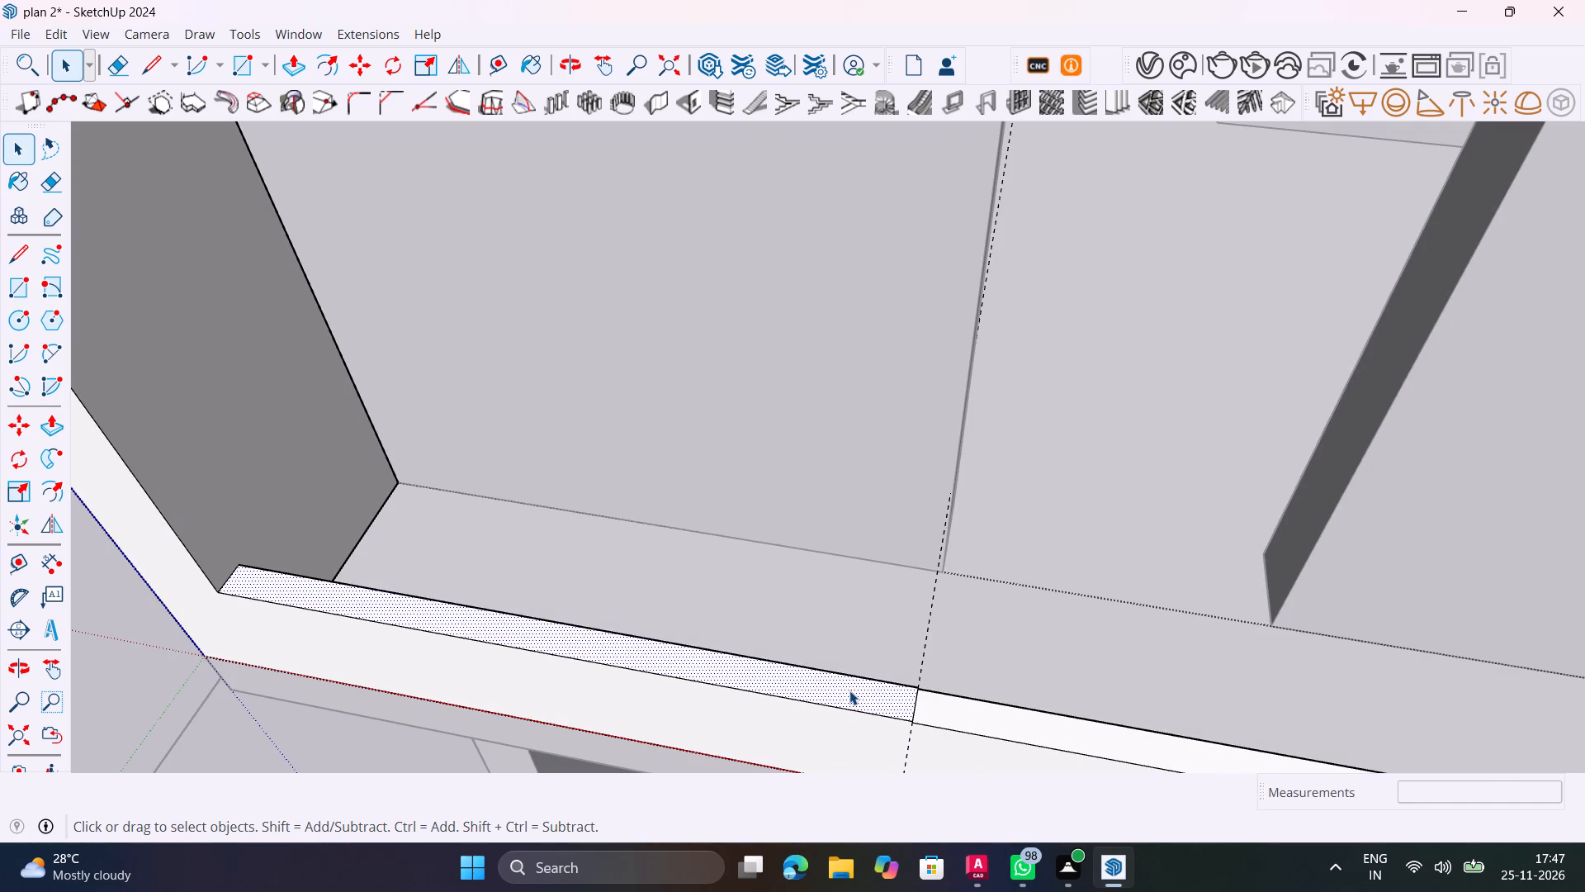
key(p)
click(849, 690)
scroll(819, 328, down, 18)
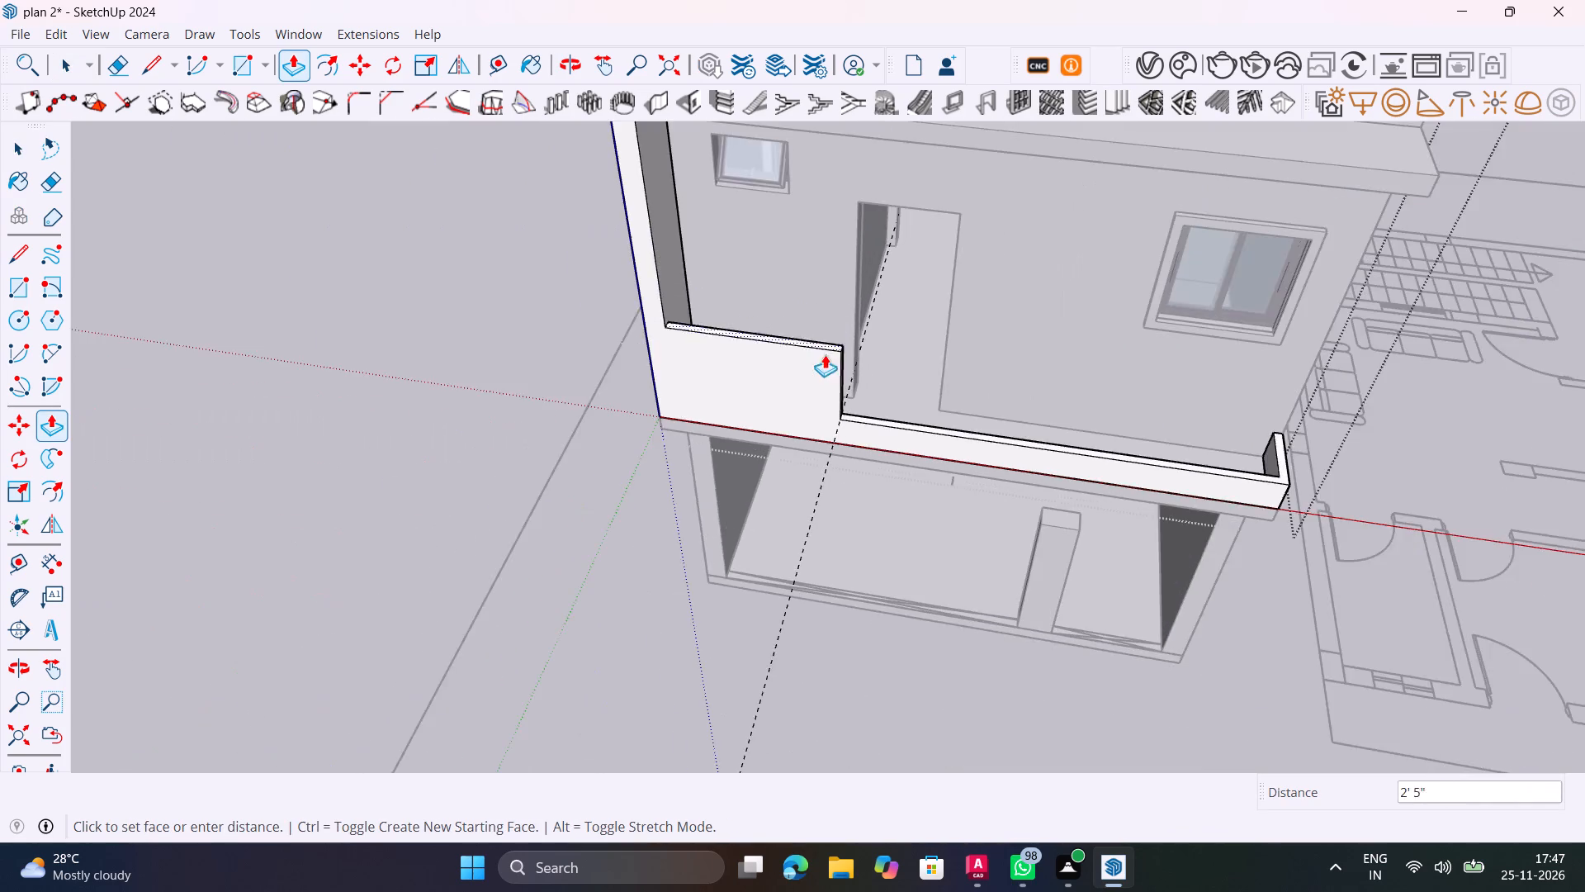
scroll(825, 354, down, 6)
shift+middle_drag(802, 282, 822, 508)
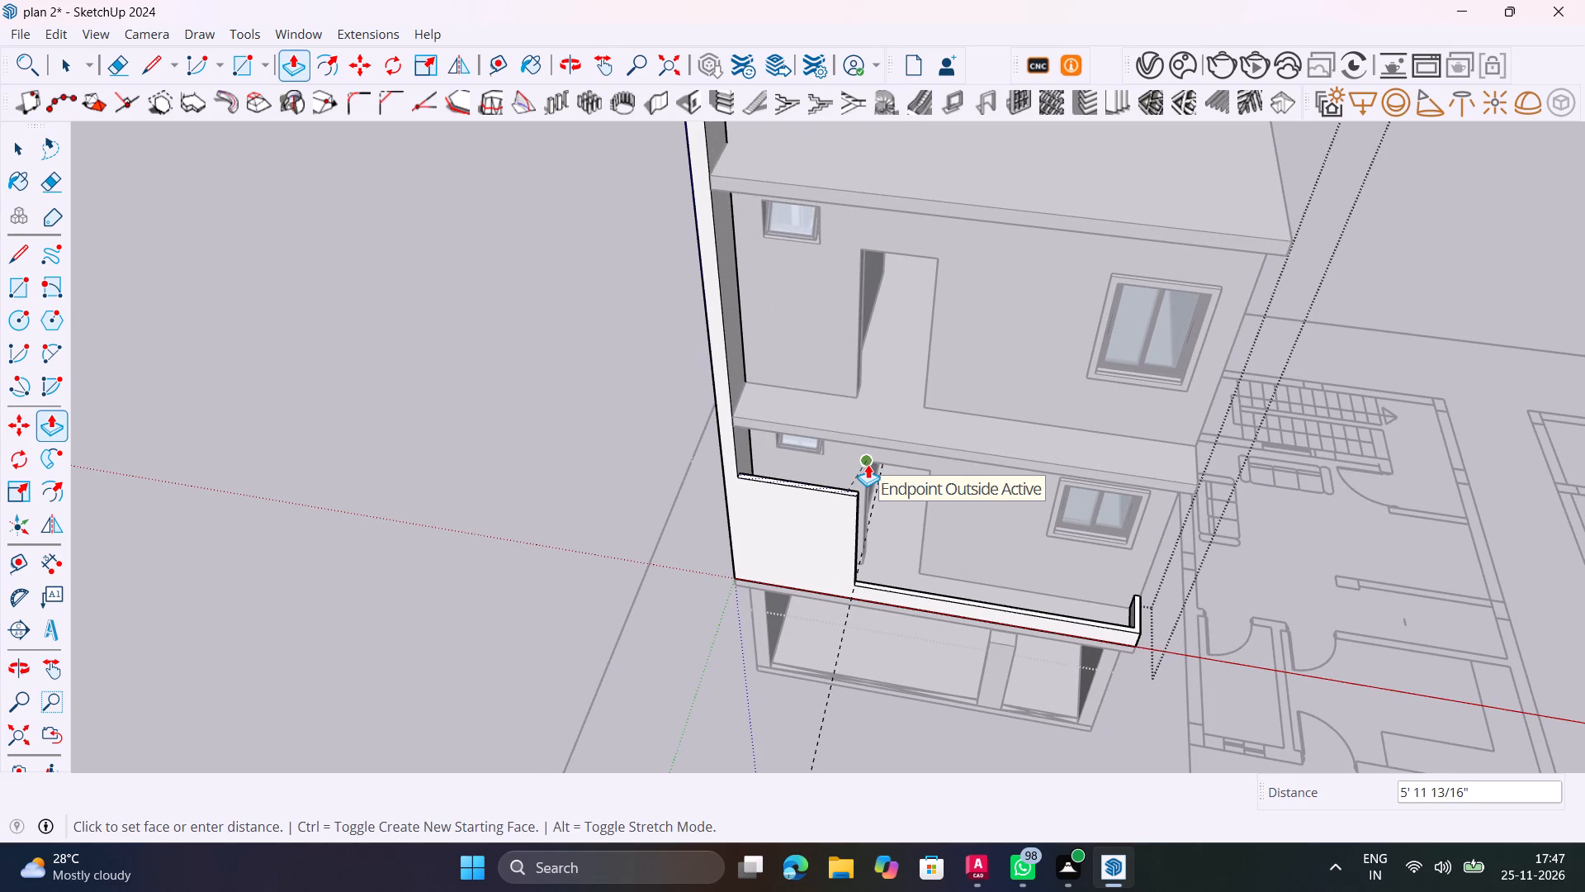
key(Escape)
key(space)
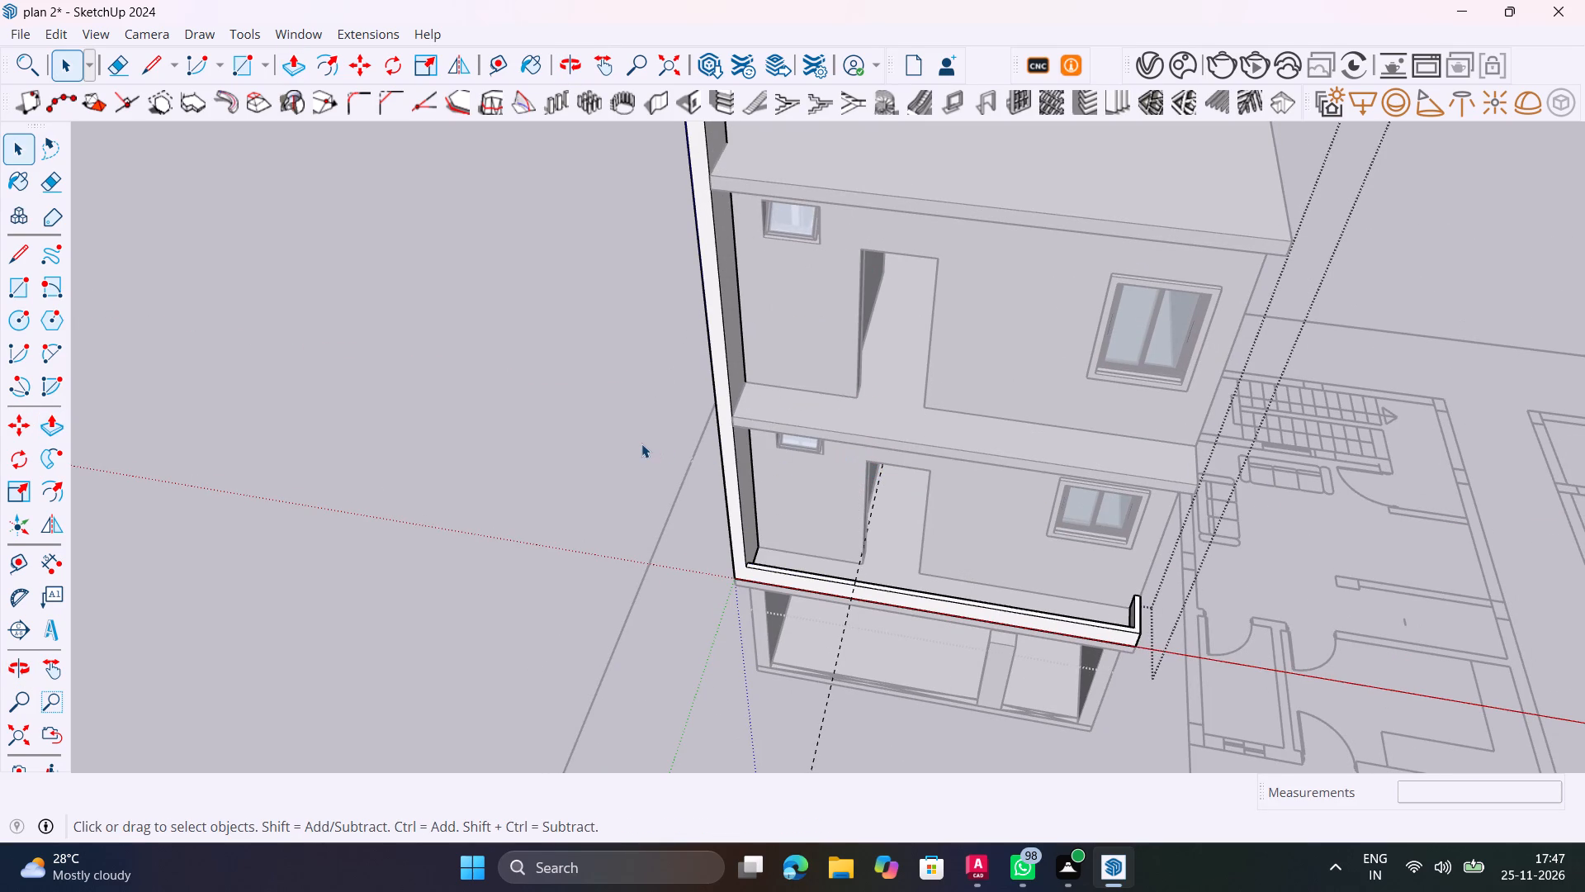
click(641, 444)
Push/pull the upper balcony slab's front edge face inward, setting it back from the fin wall's front.
scroll(792, 456, up, 5)
middle_drag(835, 459, 580, 487)
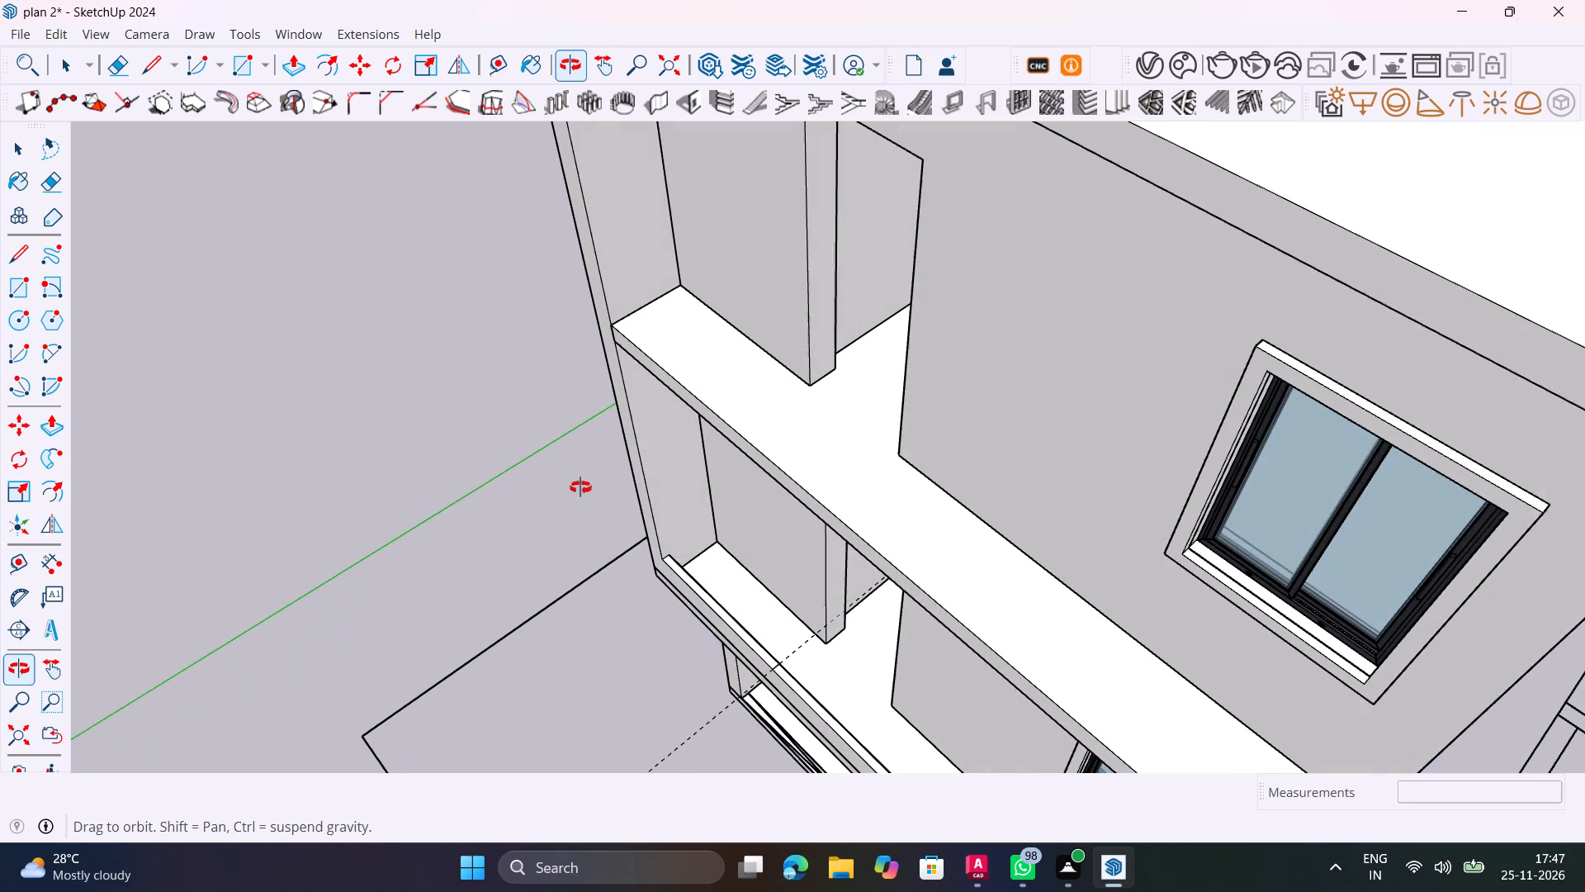
middle_drag(580, 487, 580, 487)
scroll(807, 471, up, 5)
click(807, 524)
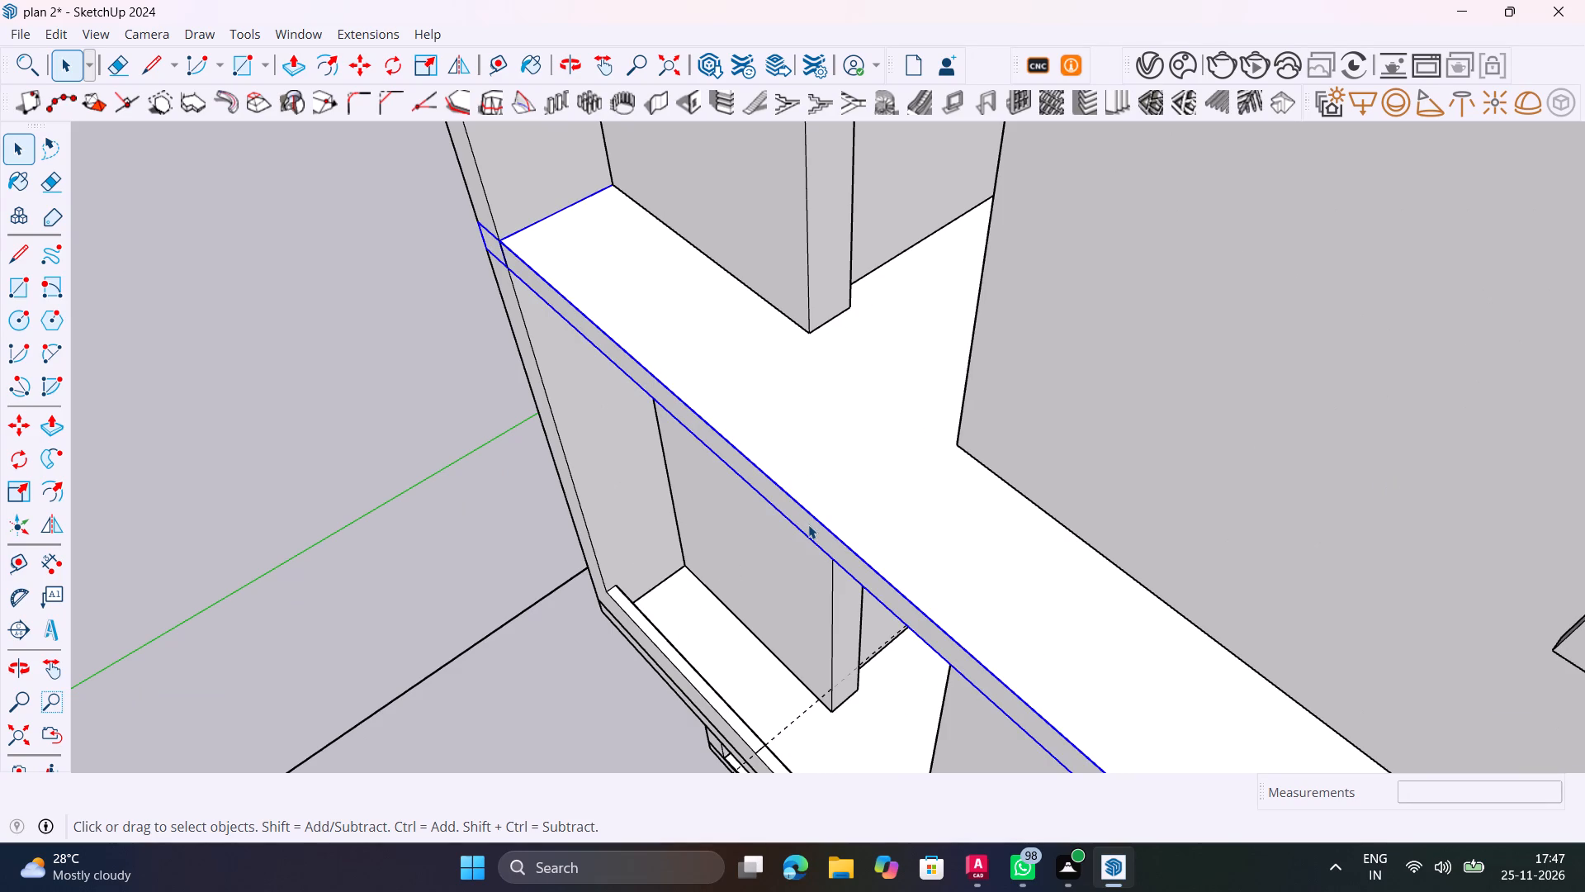
click(808, 524)
triple_click(808, 524)
click(808, 524)
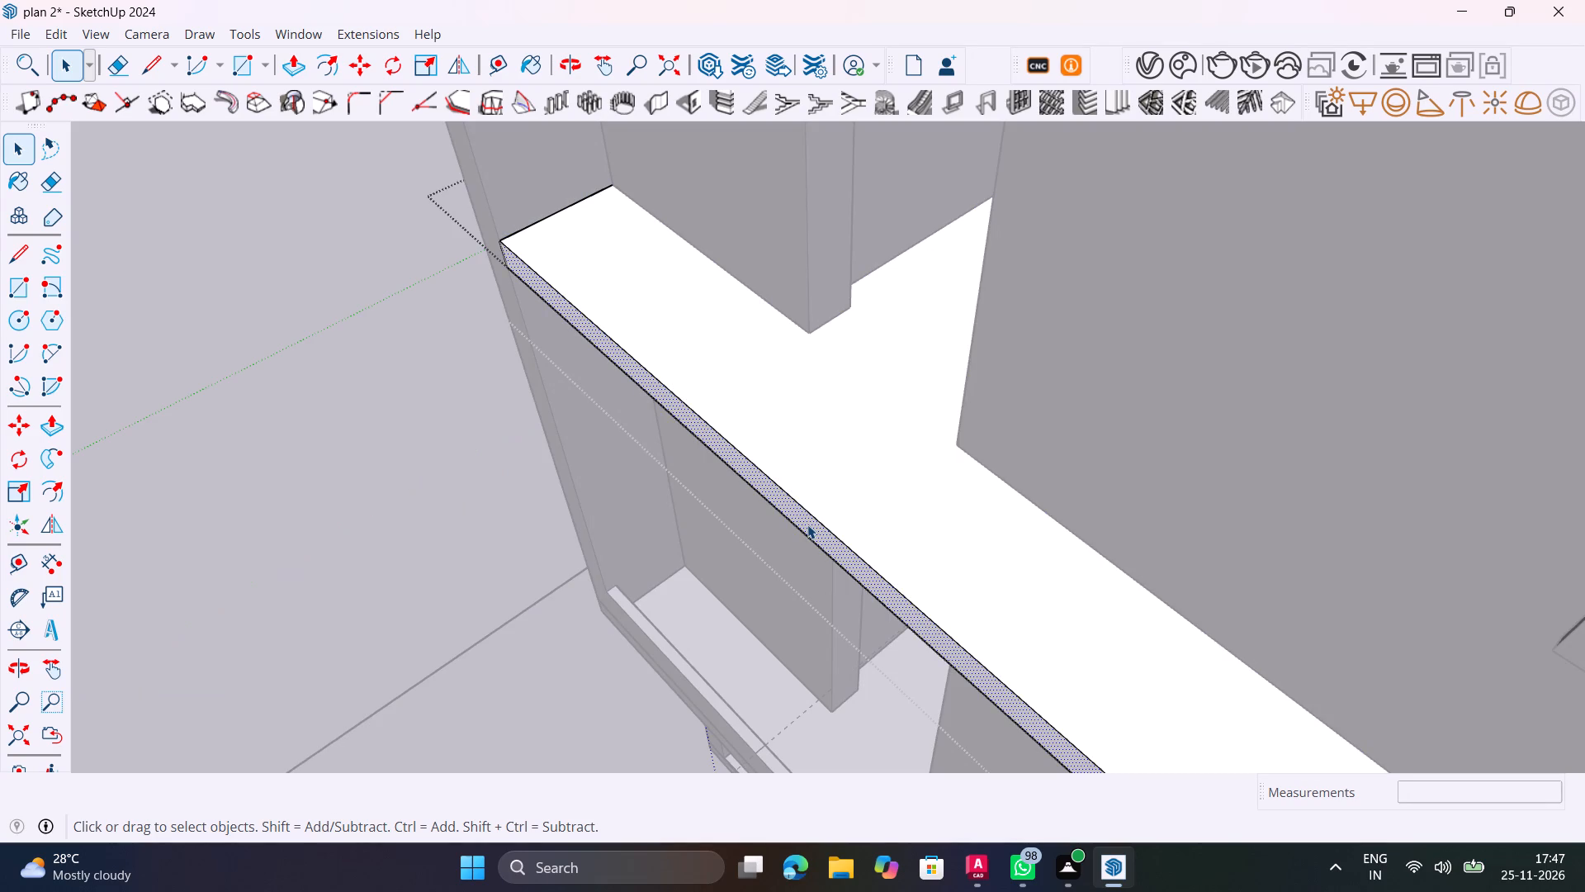
click(808, 523)
key(p)
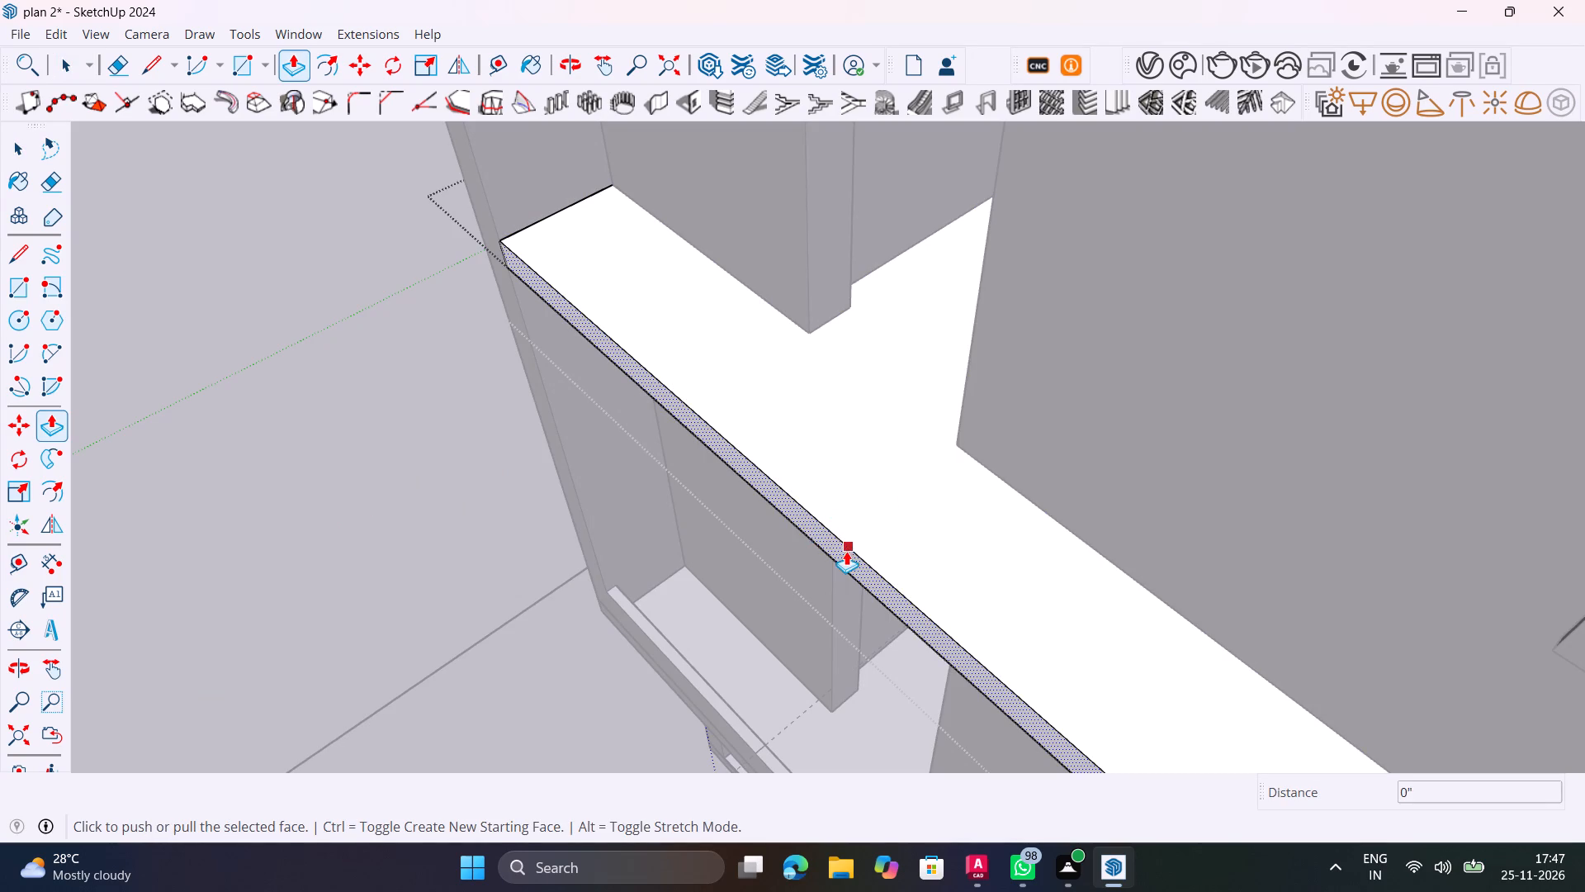
click(846, 551)
click(926, 526)
key(space)
Push/pull the roof slab's front edge face inward from the fin wall's front and close its group.
scroll(848, 550, down, 11)
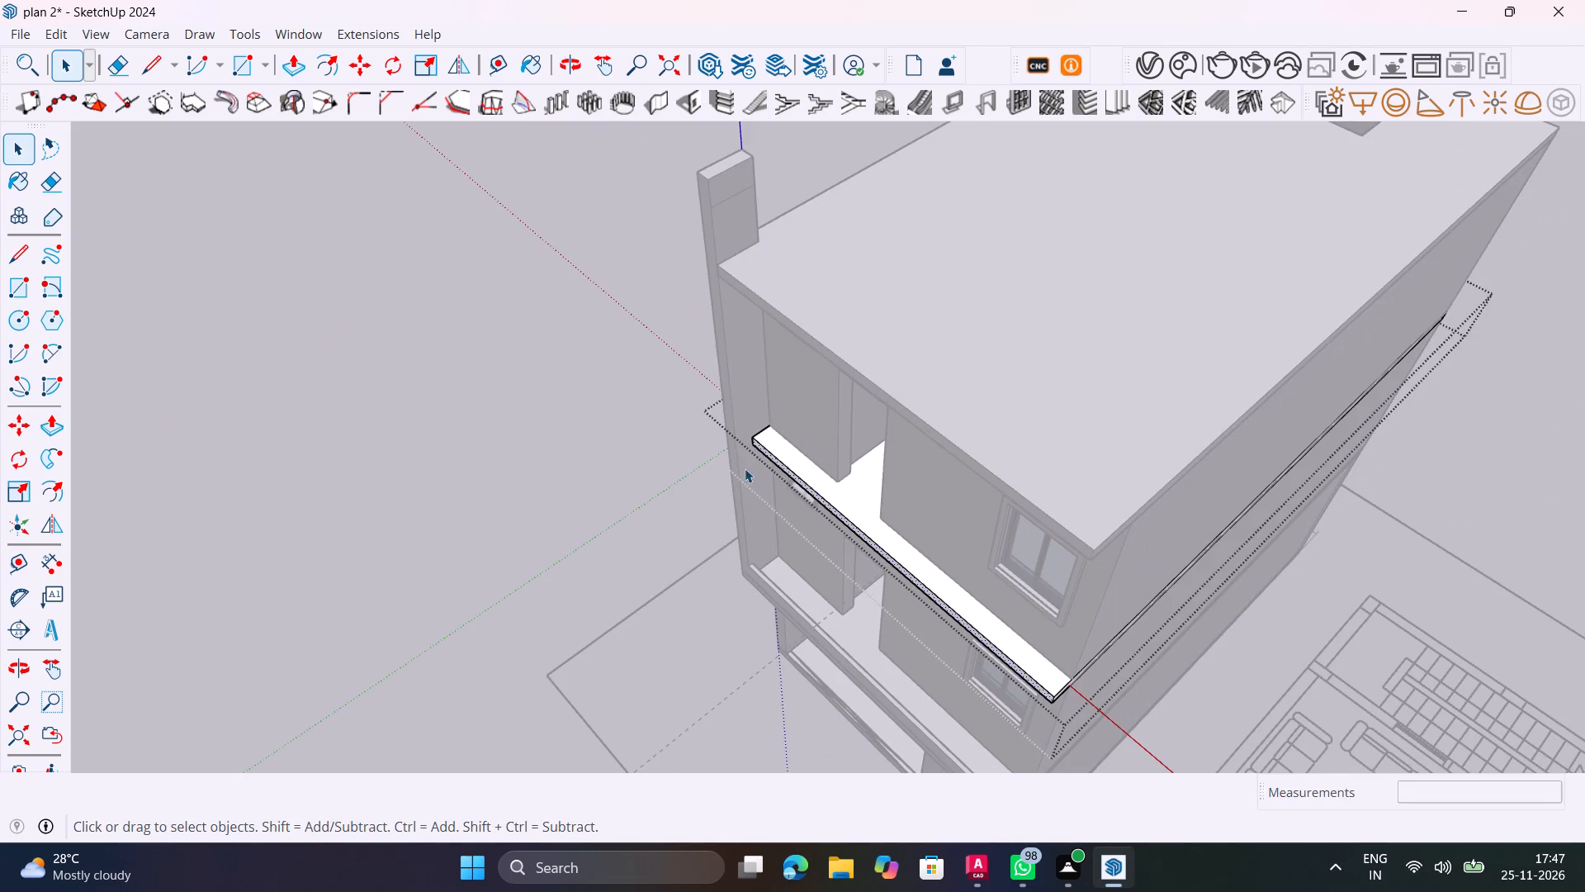
shift+middle_drag(639, 383, 688, 581)
scroll(886, 504, up, 6)
scroll(805, 560, up, 5)
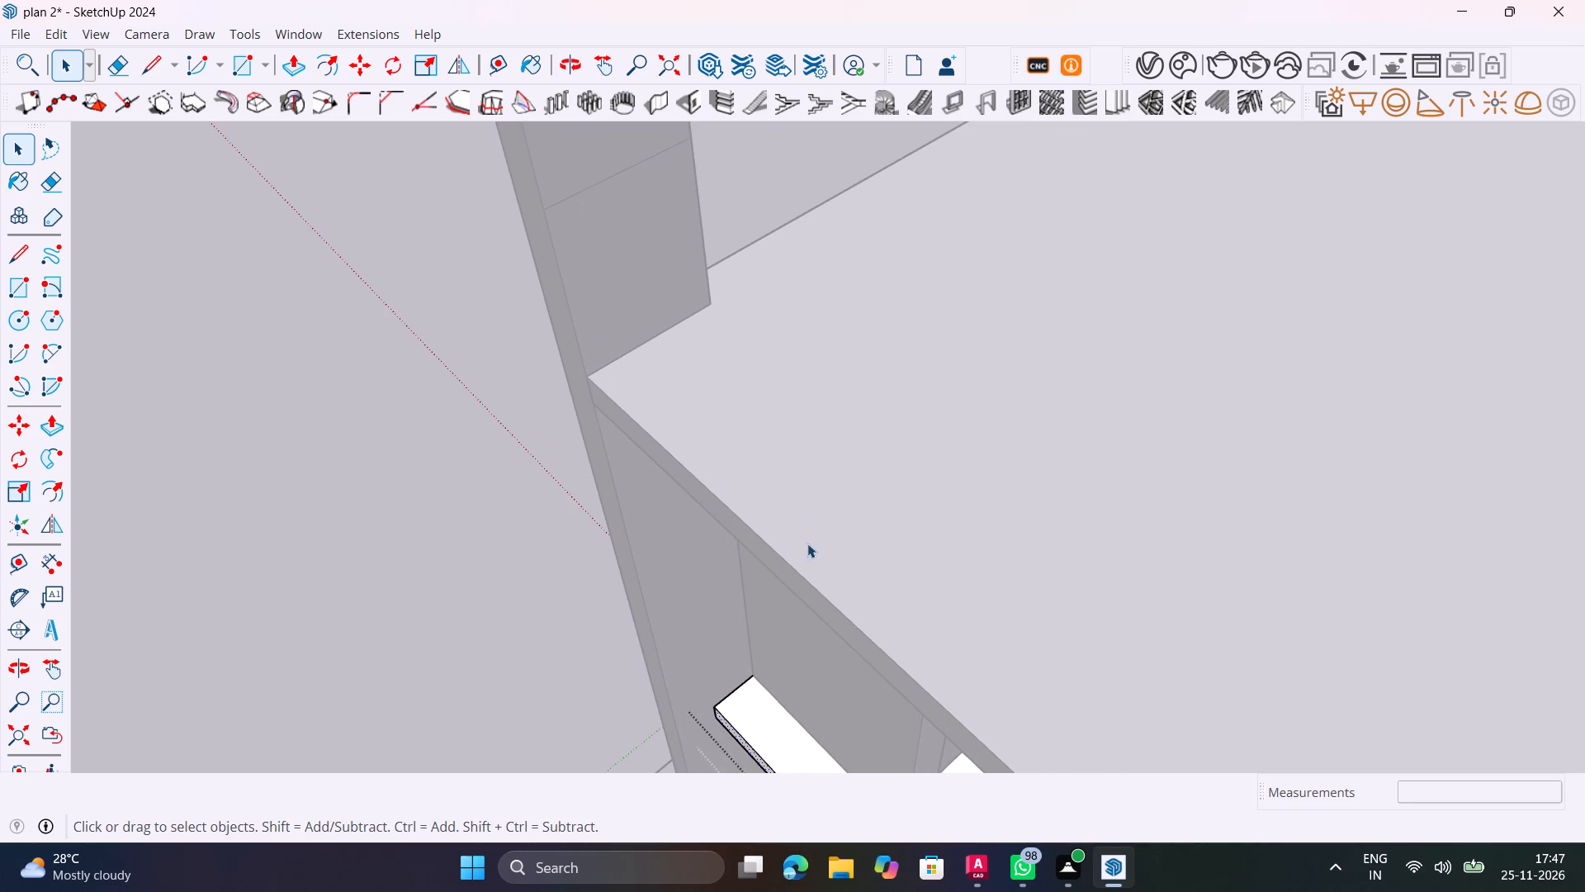
click(803, 586)
double_click(804, 586)
click(797, 586)
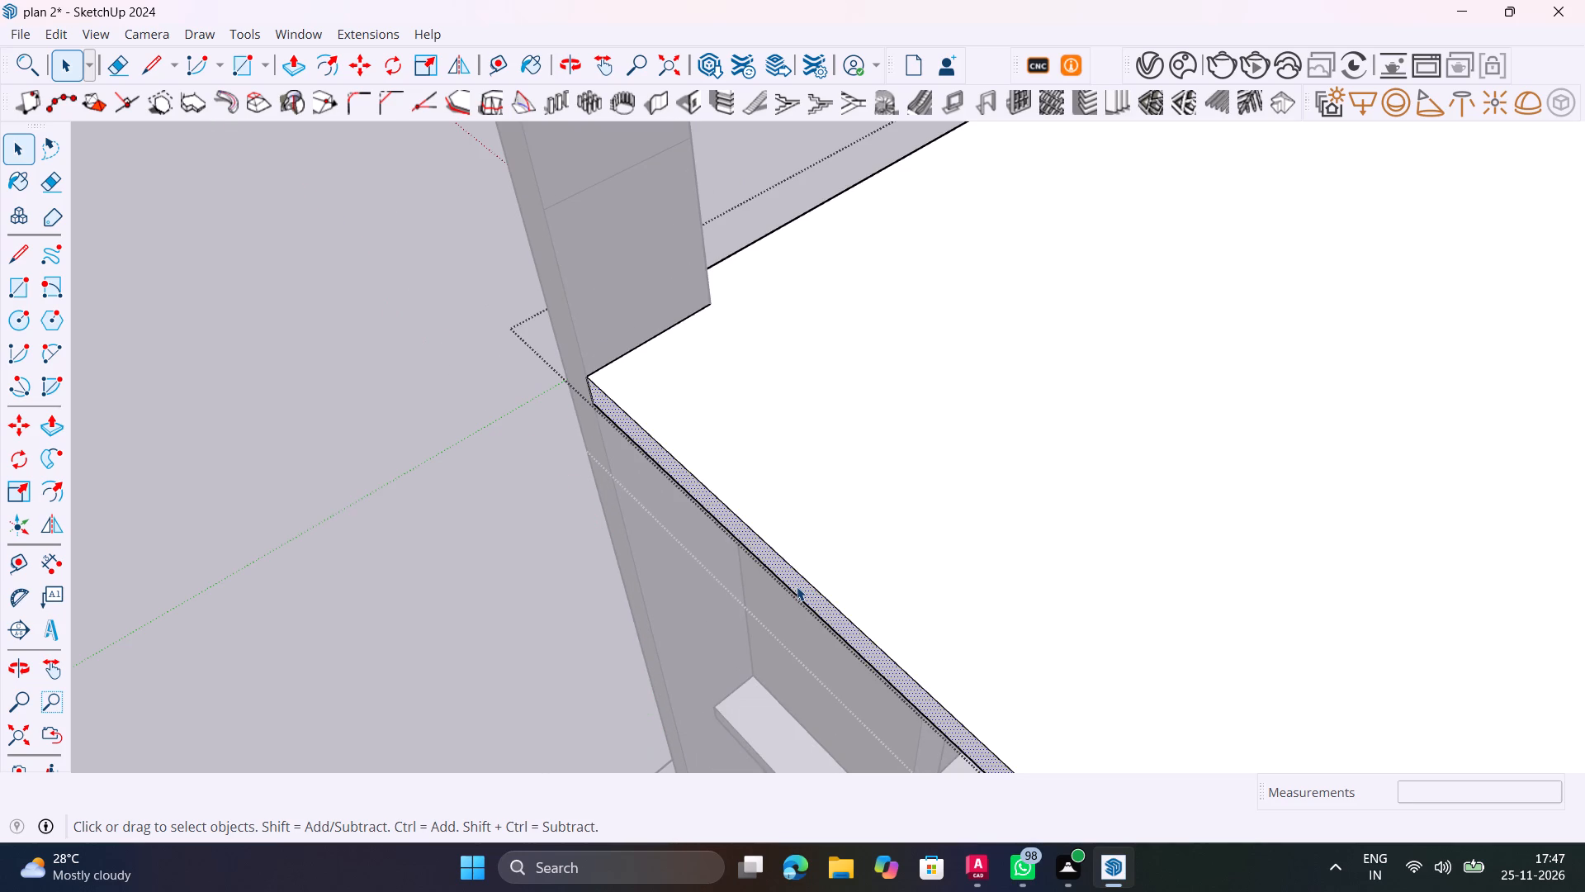
key(p)
click(797, 586)
click(911, 557)
scroll(876, 517, down, 12)
key(space)
click(717, 539)
Push/pull the lower balcony's parapet-top section between the fin wall and the dividing line up 22' 6 5/8".
shift+middle_drag(776, 625, 852, 278)
scroll(942, 414, up, 4)
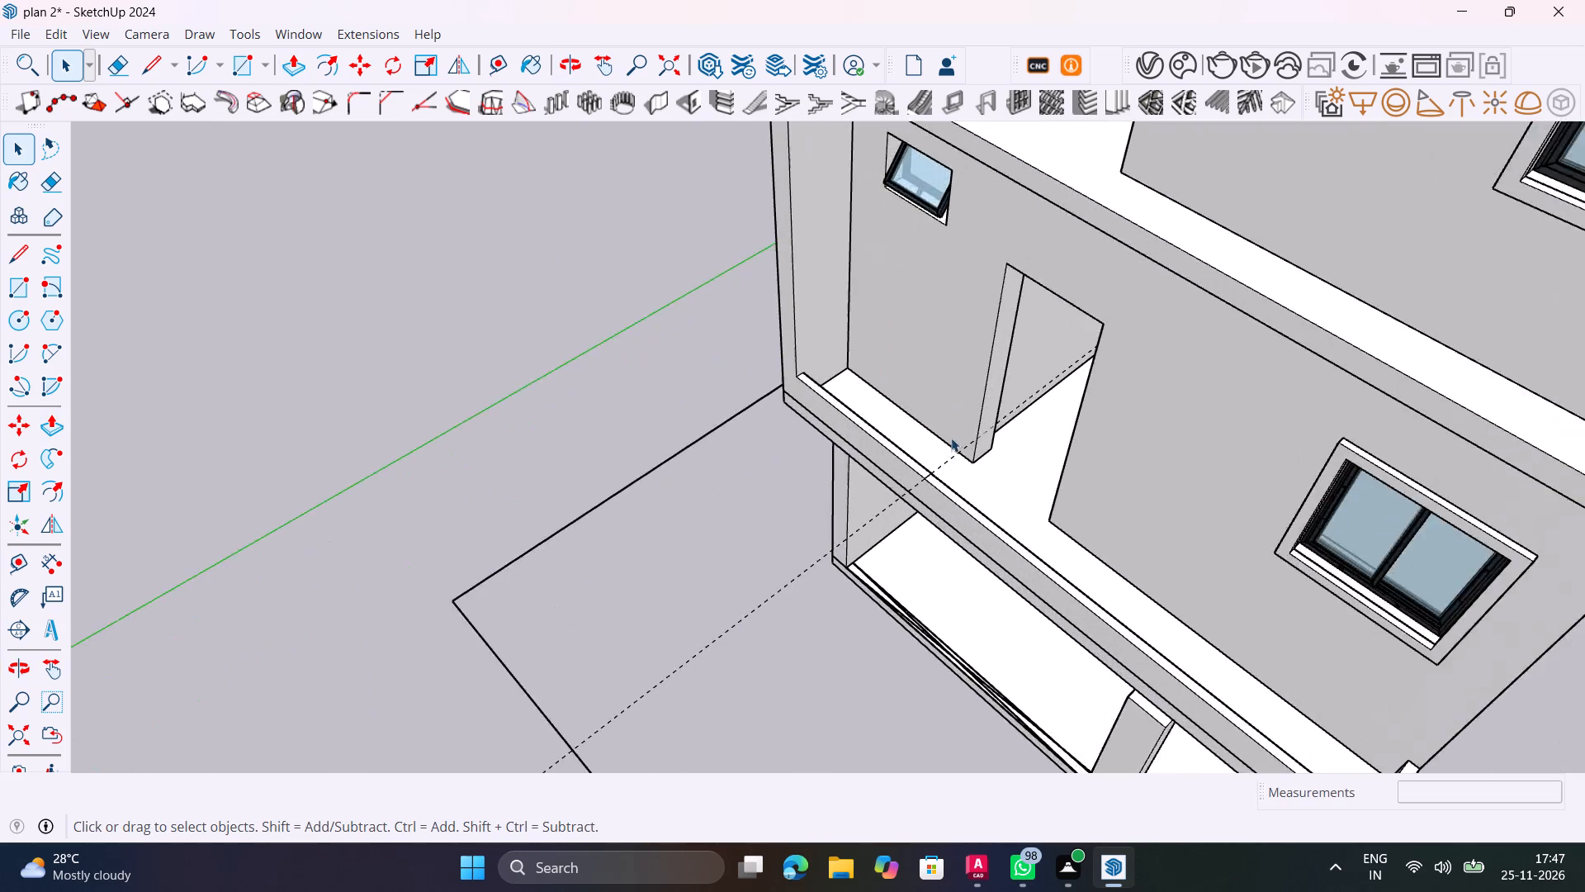
scroll(951, 438, up, 16)
click(885, 500)
double_click(887, 500)
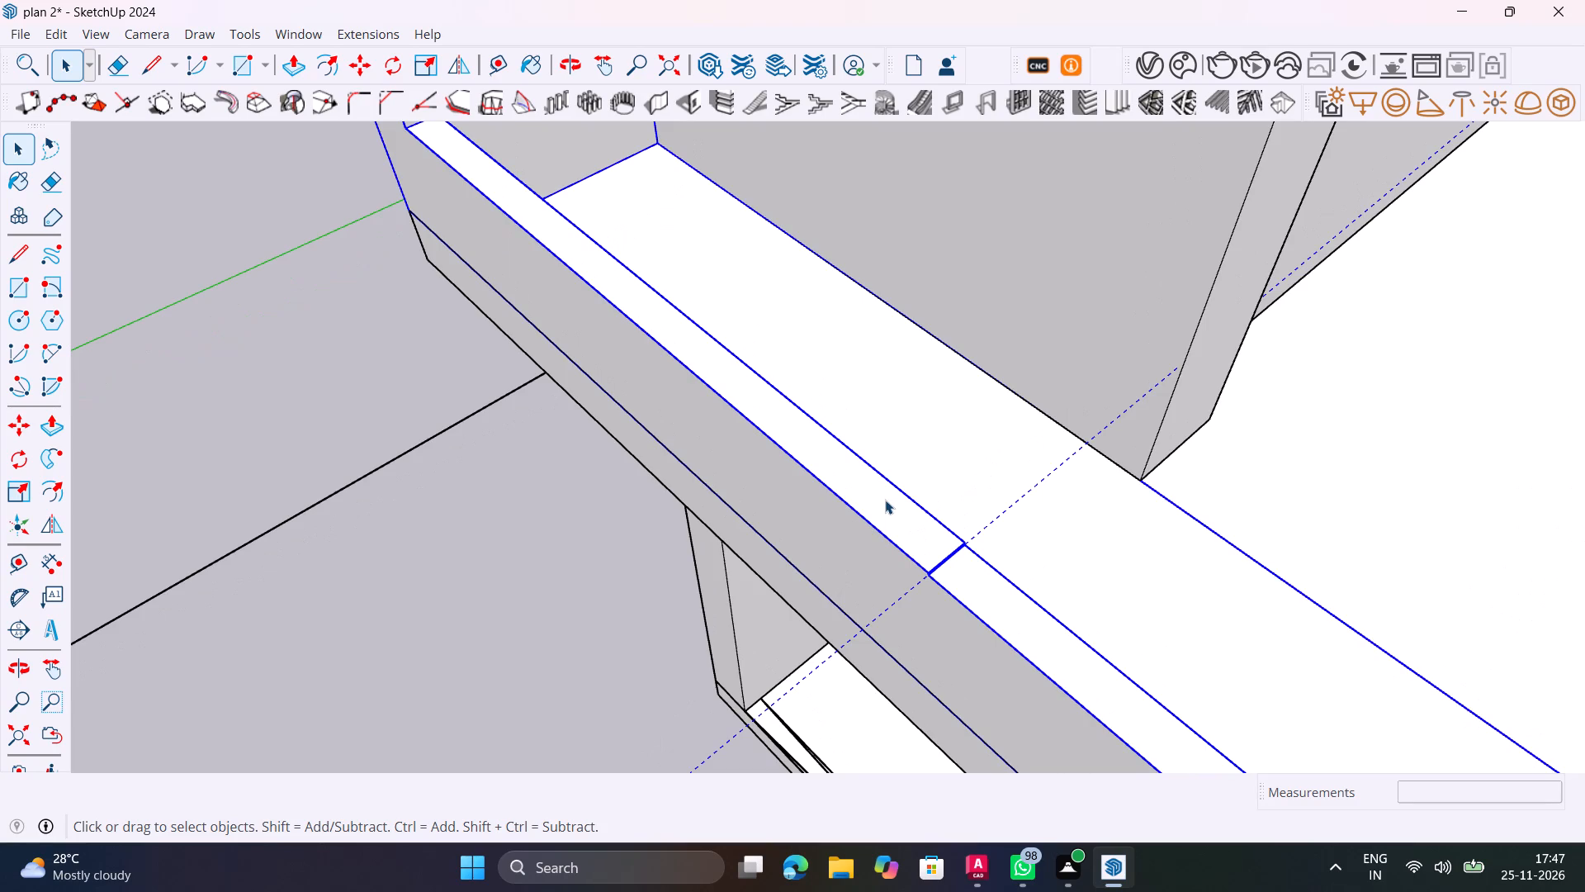
click(891, 513)
key(p)
click(892, 513)
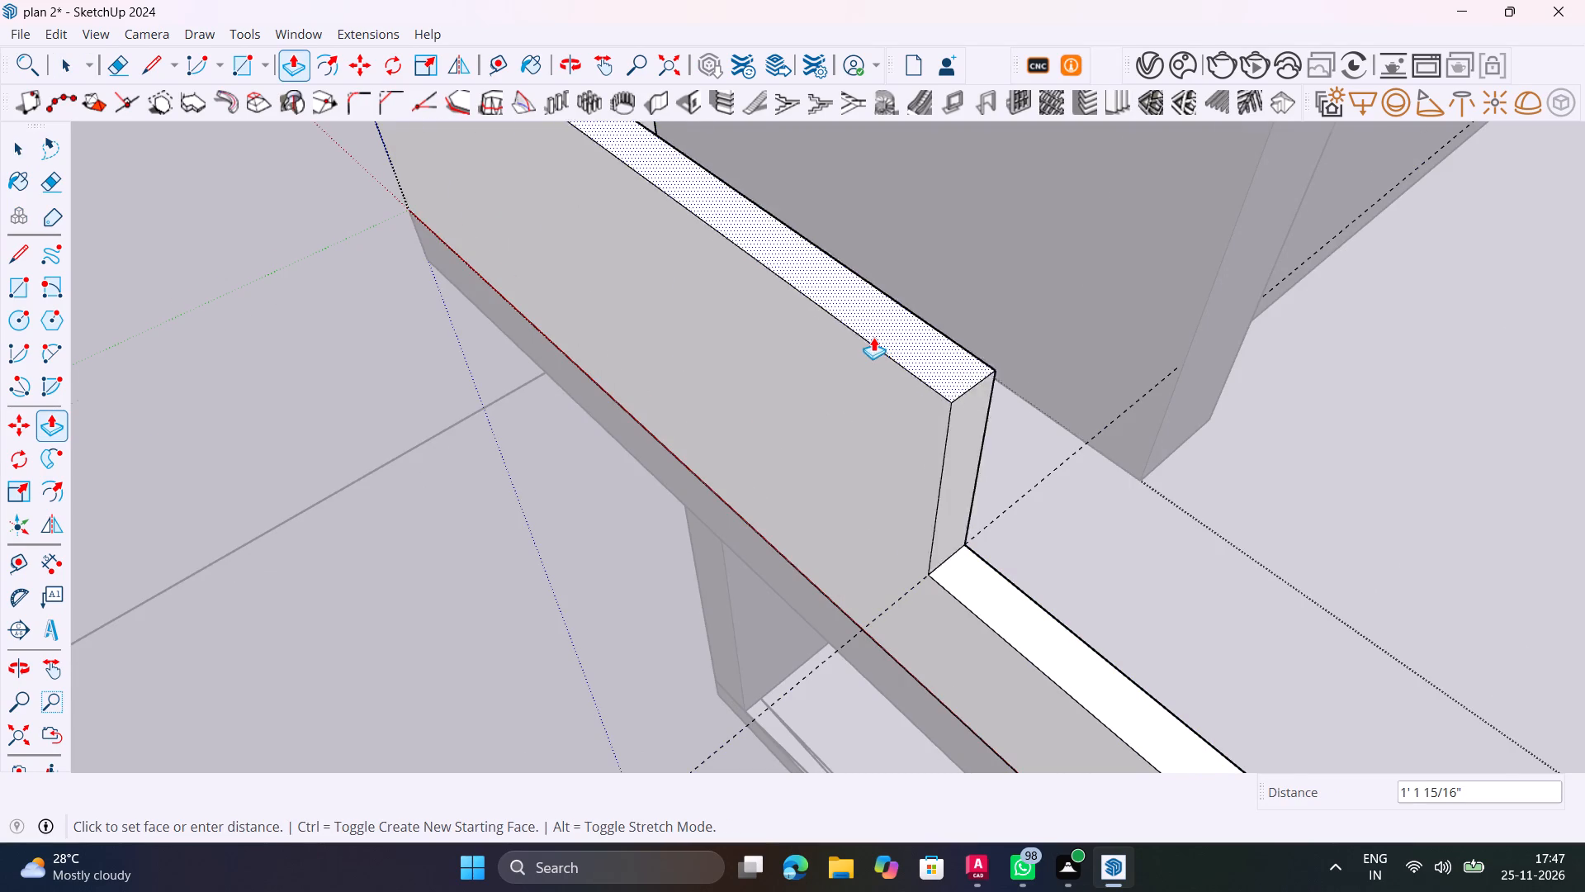
scroll(873, 337, down, 20)
scroll(873, 337, down, 5)
shift+middle_drag(829, 319, 872, 726)
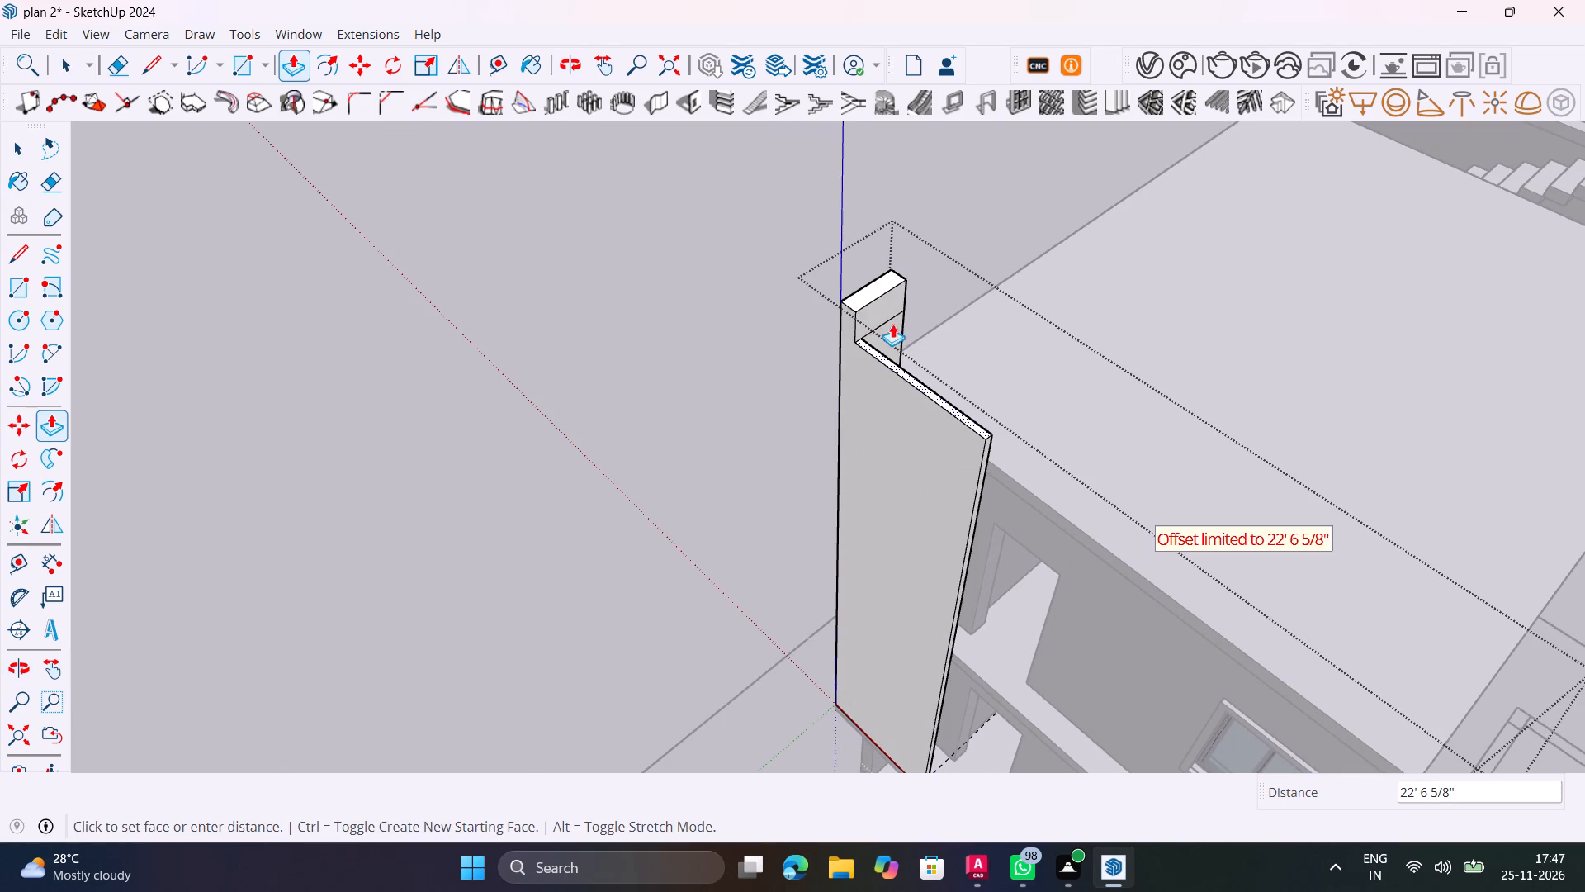
click(883, 287)
Push/pull the raised panel's top face up about 1' 2" to the fin wall's top and close the group.
scroll(878, 333, up, 5)
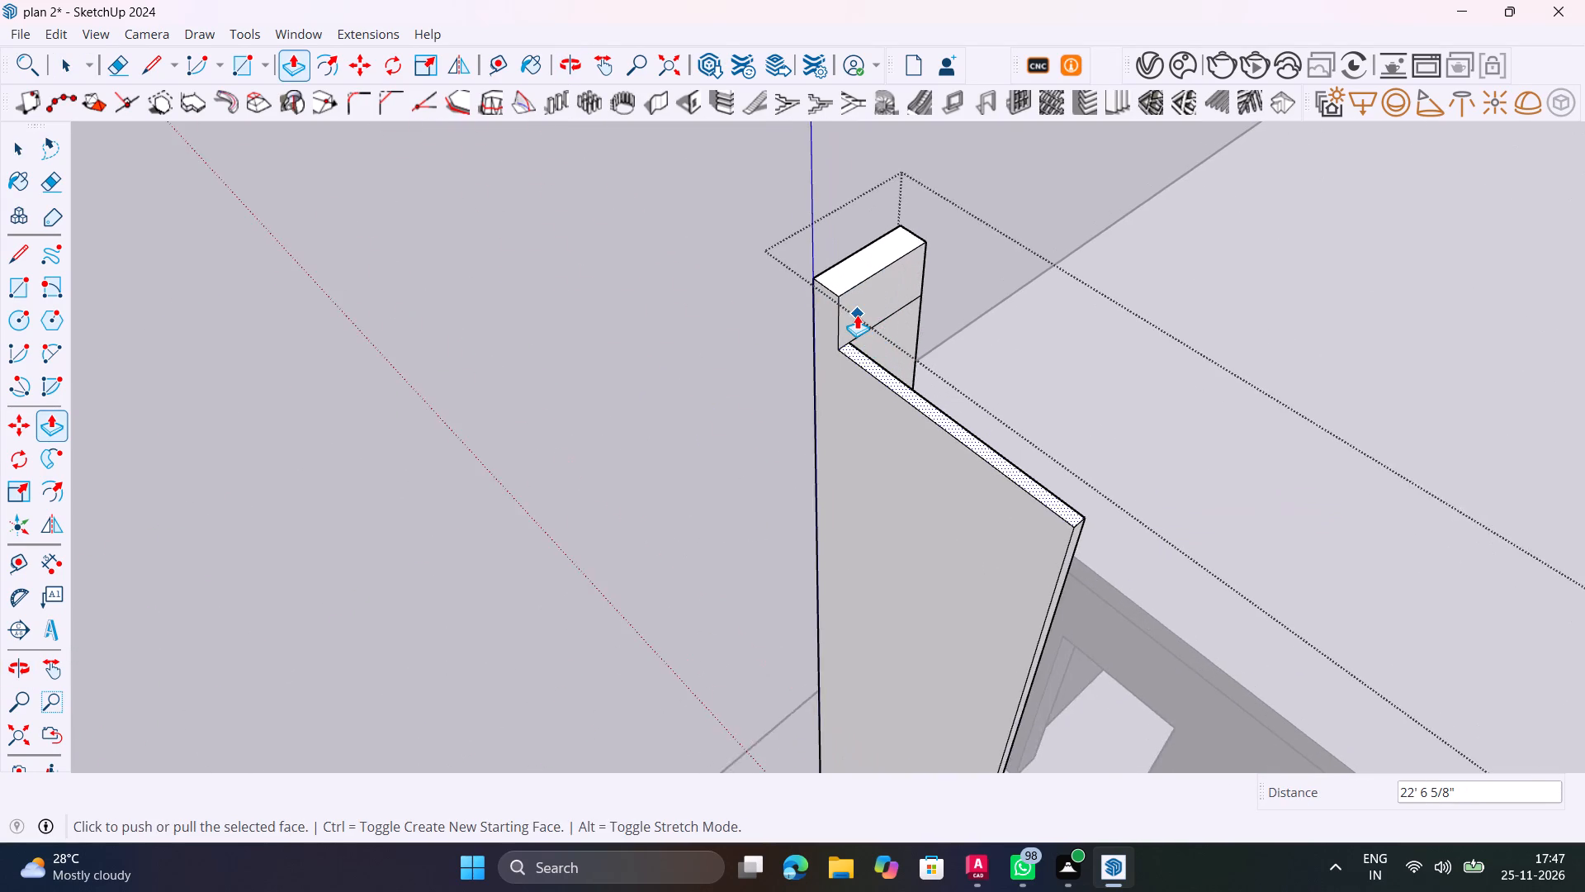
scroll(857, 315, up, 17)
click(868, 583)
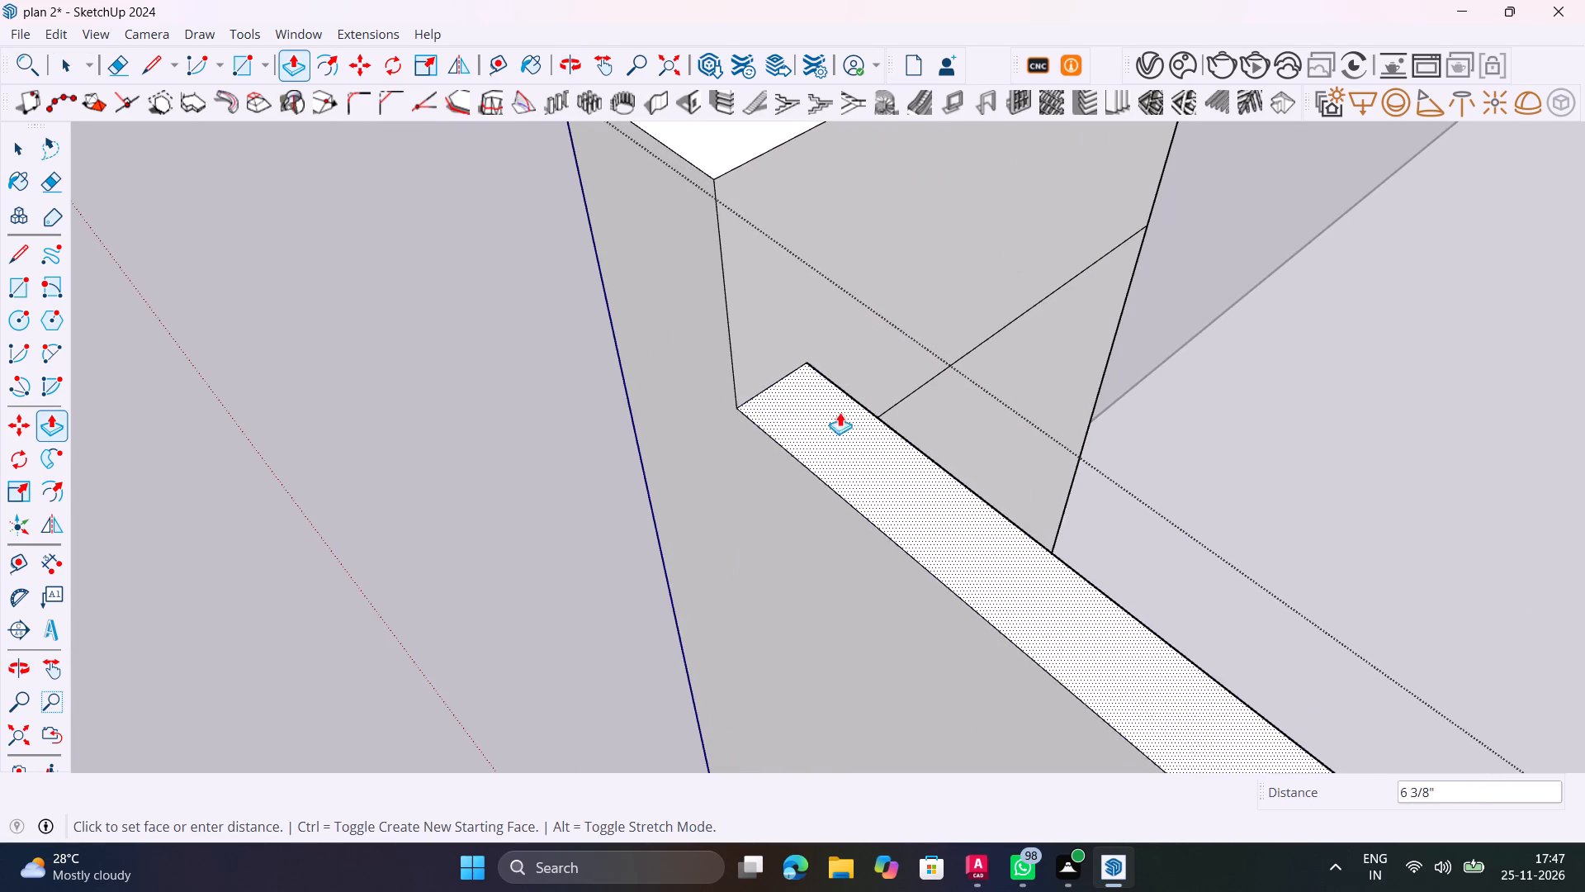
click(722, 167)
scroll(821, 161, down, 16)
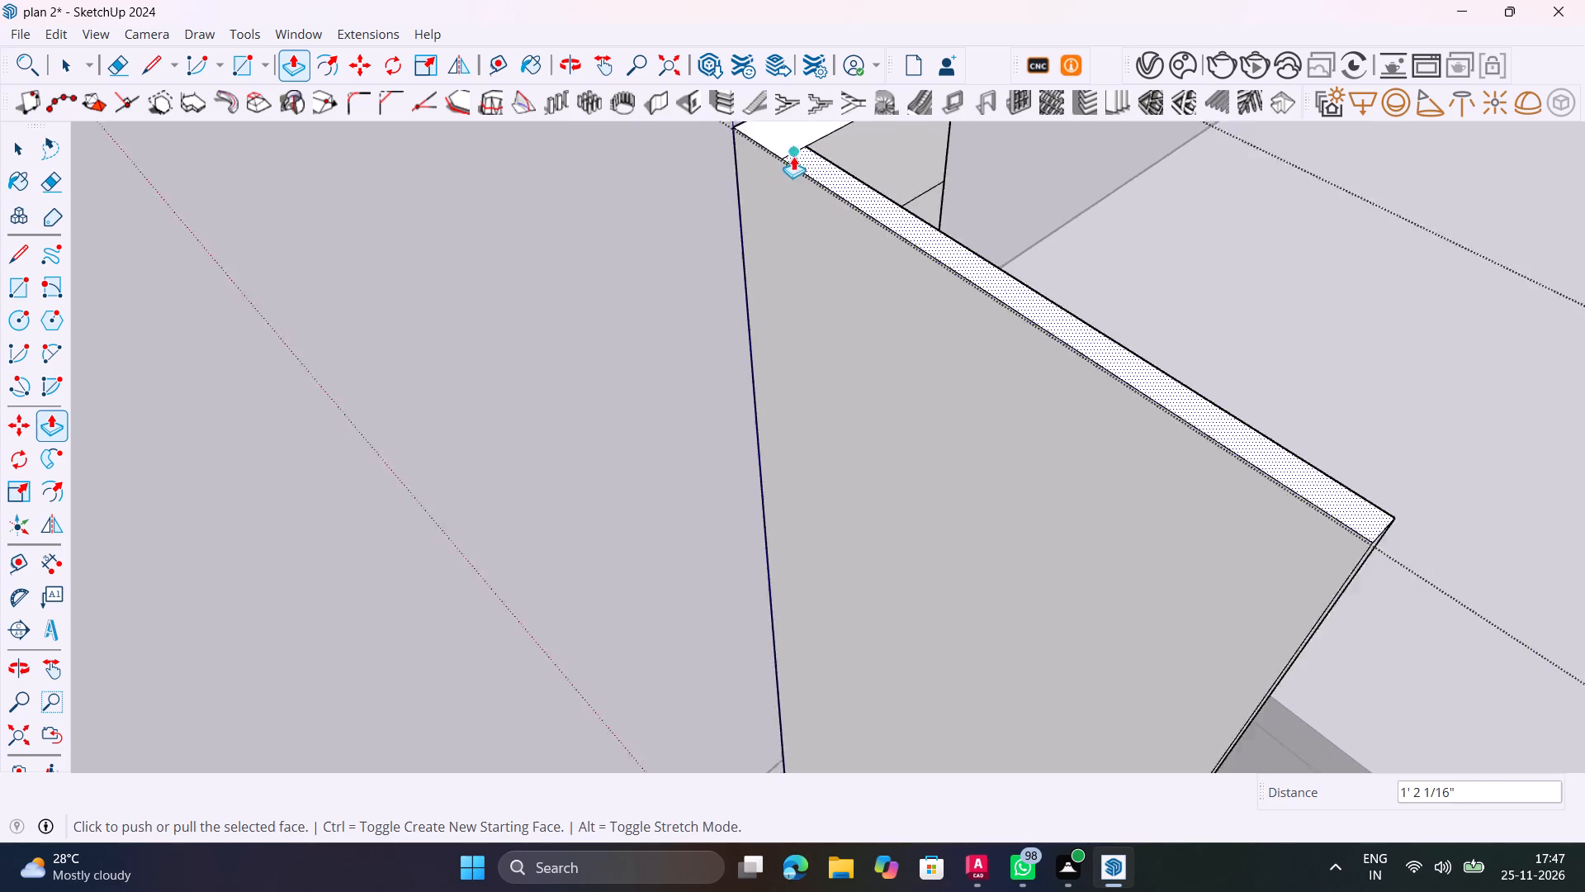
scroll(793, 156, down, 10)
key(space)
click(579, 440)
Push/pull the upper balcony slab's front edge face outward about 3" towards the raised front panel.
shift+middle_drag(925, 656, 592, 328)
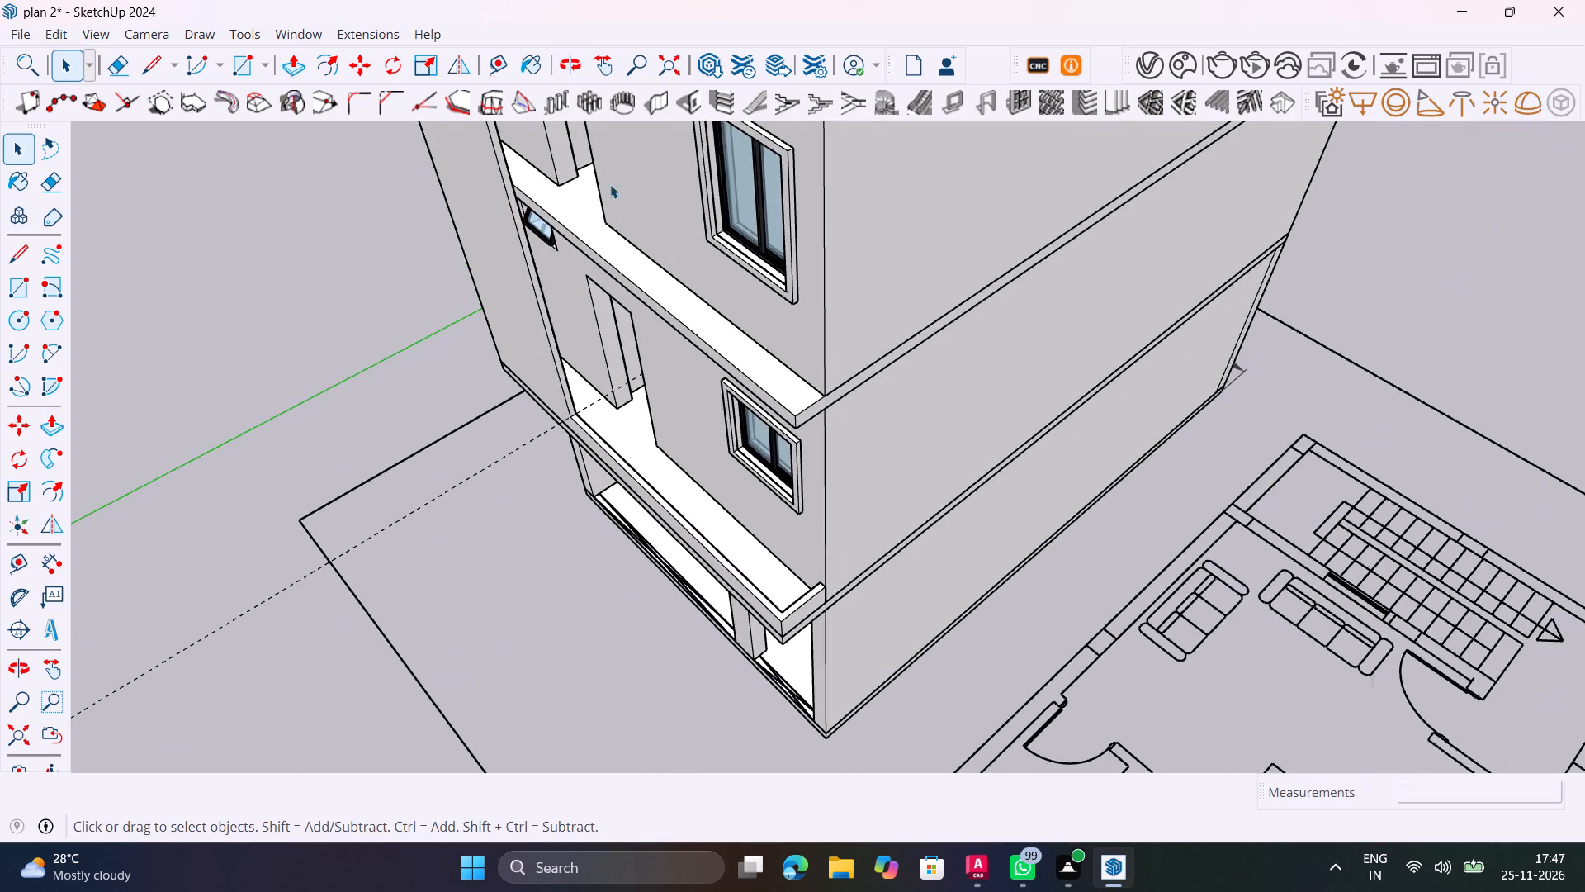
scroll(561, 157, up, 14)
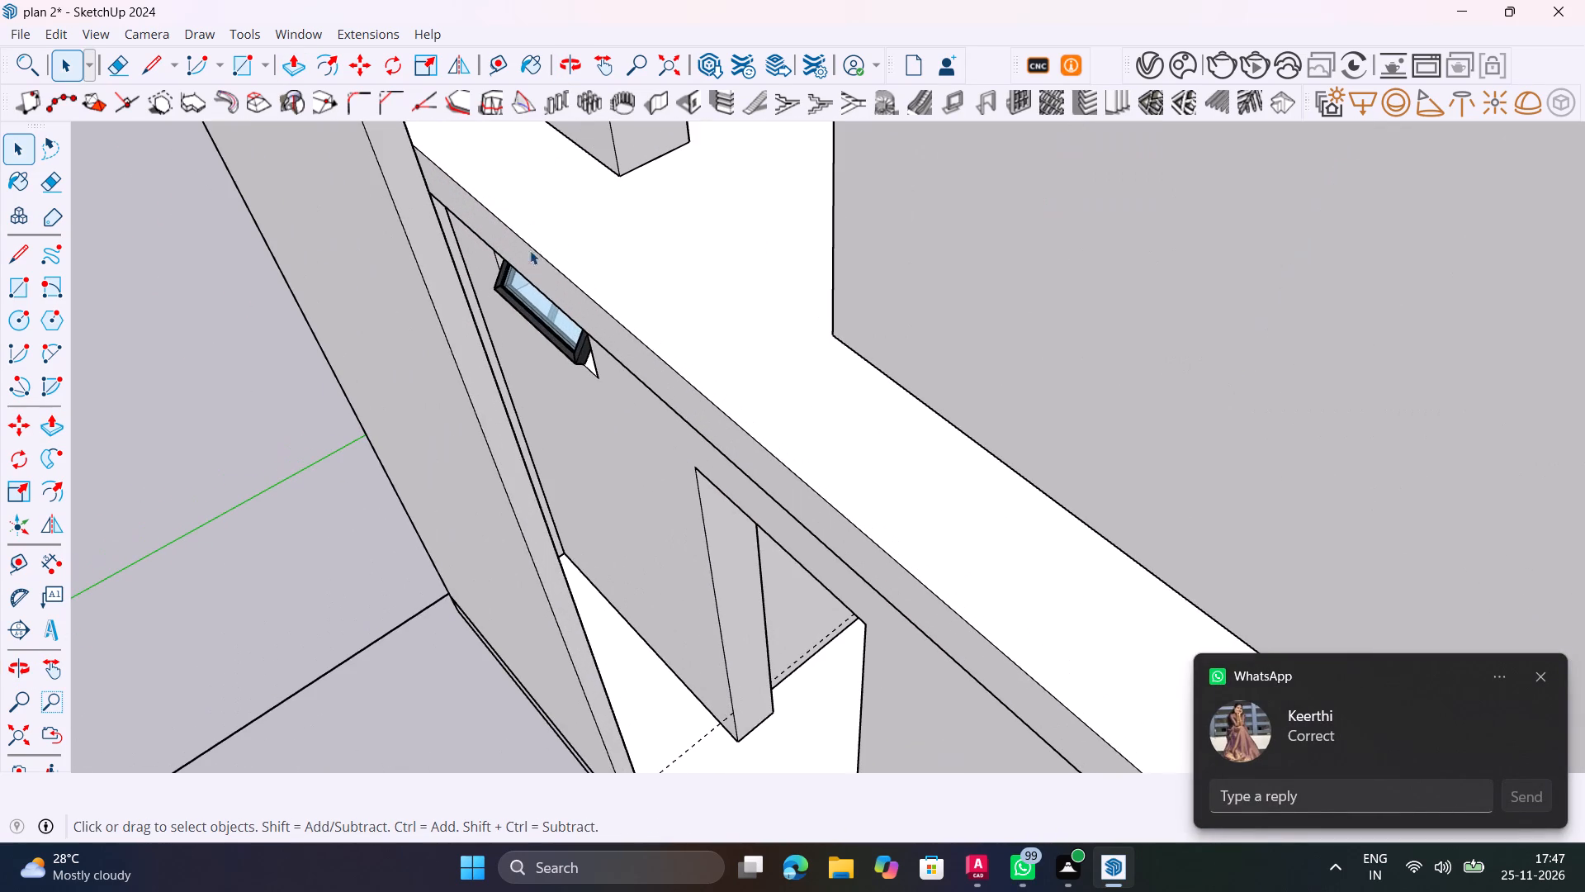
click(560, 292)
double_click(564, 292)
click(564, 292)
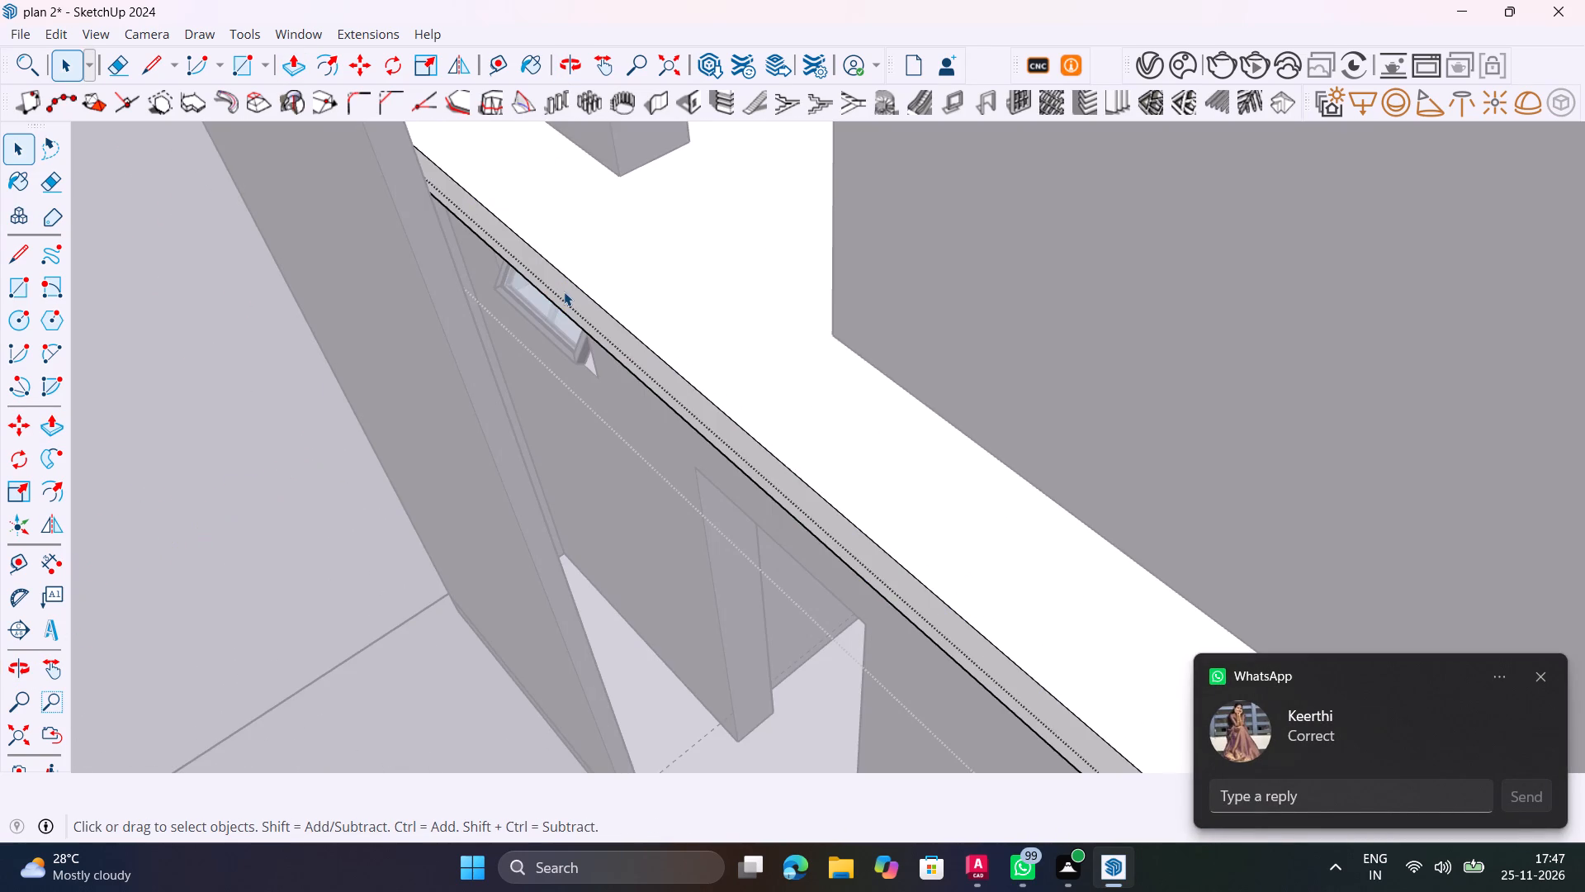
click(564, 292)
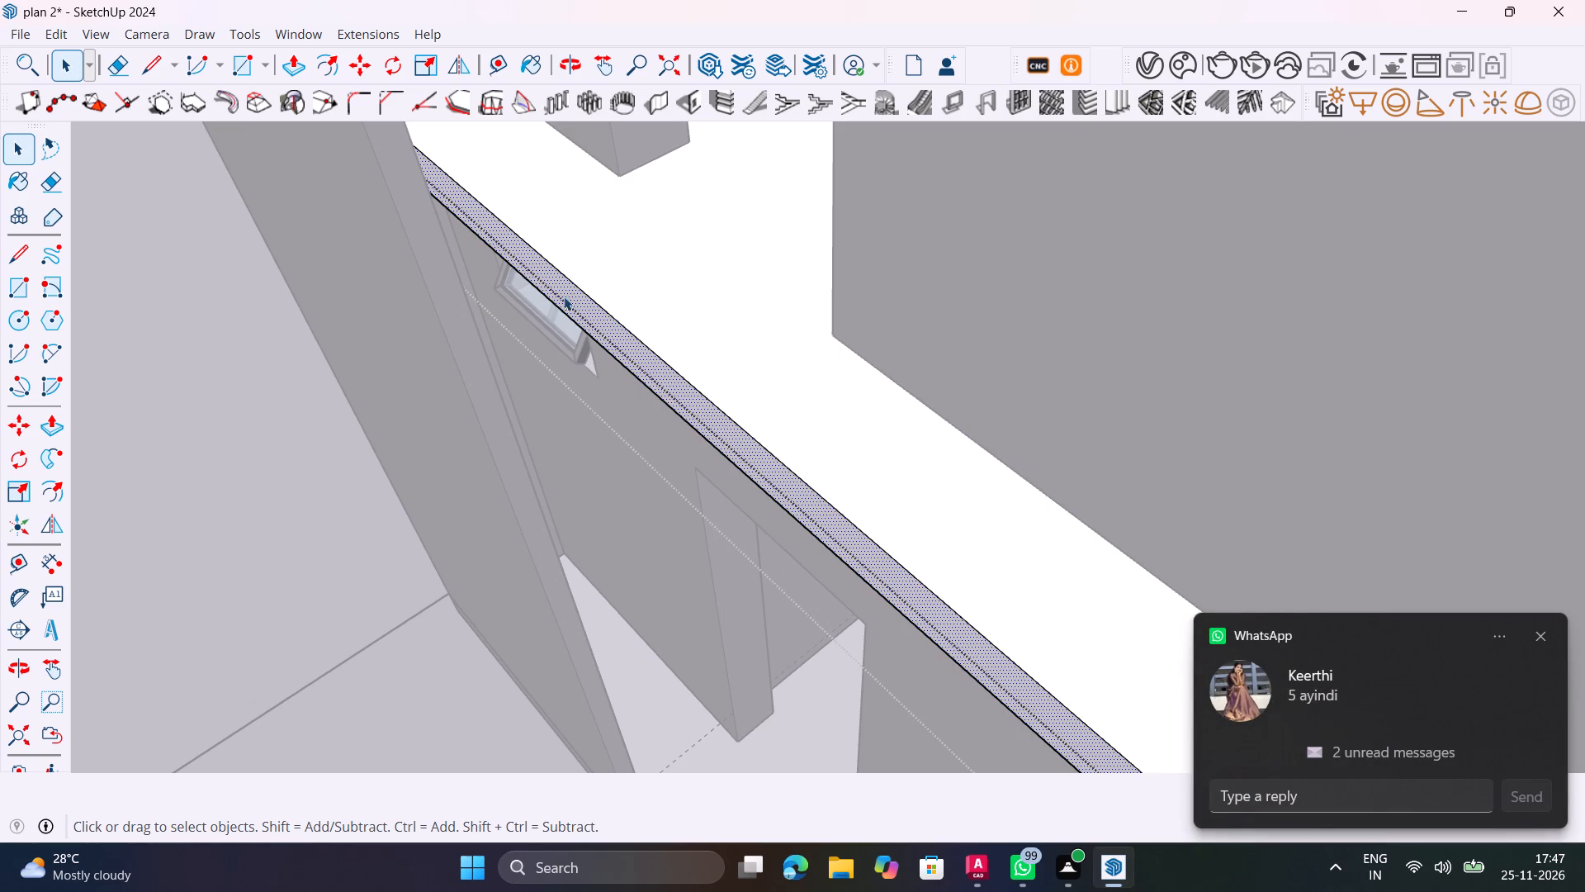
key(p)
click(565, 297)
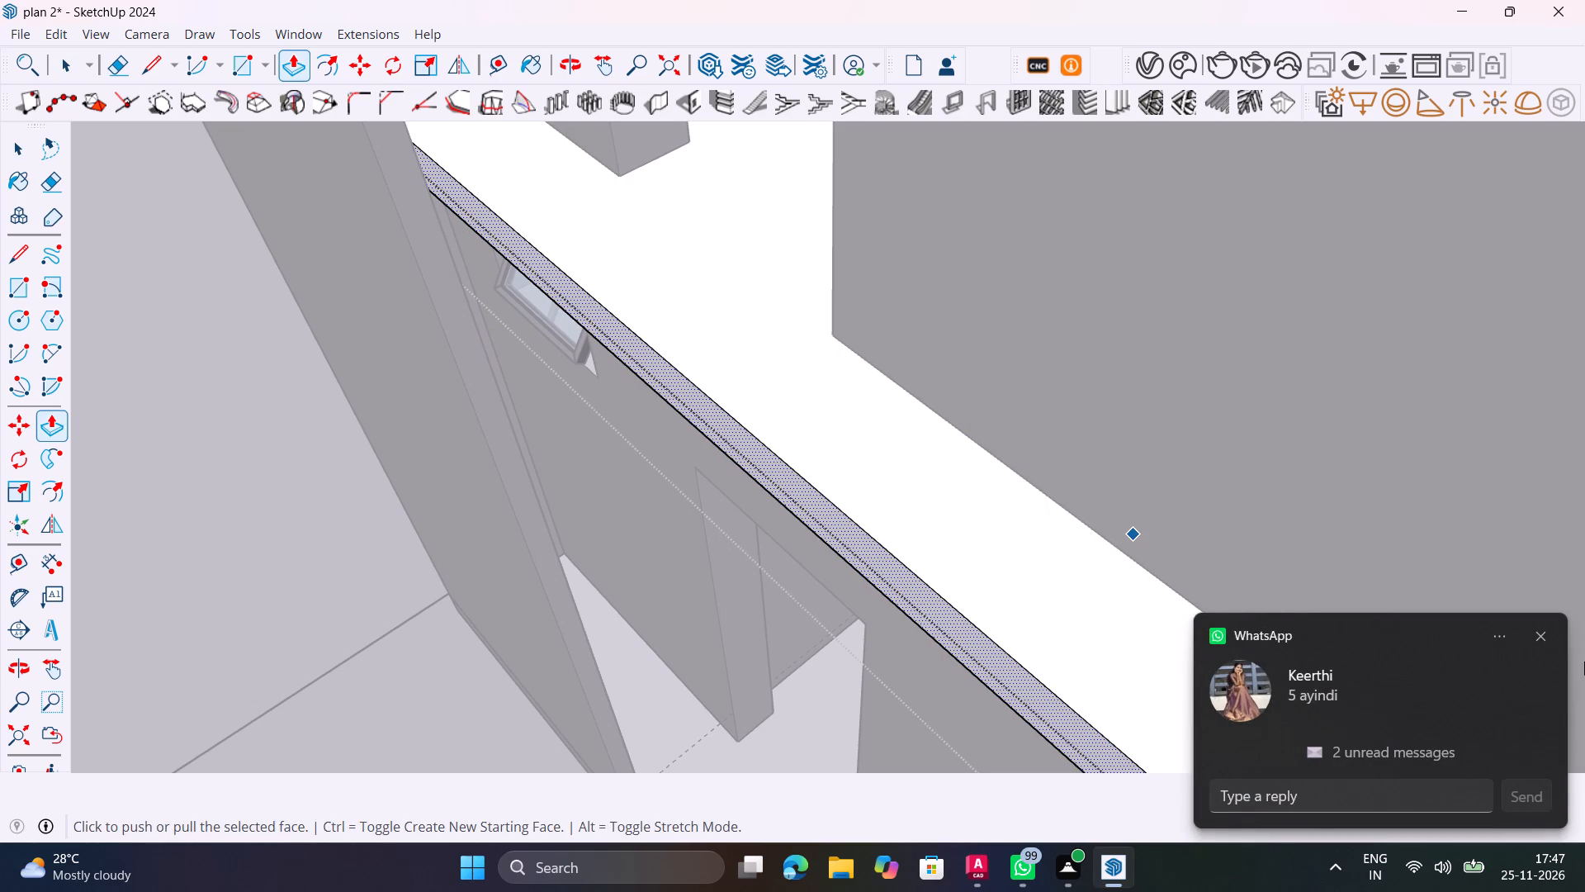
click(1539, 642)
scroll(519, 320, down, 3)
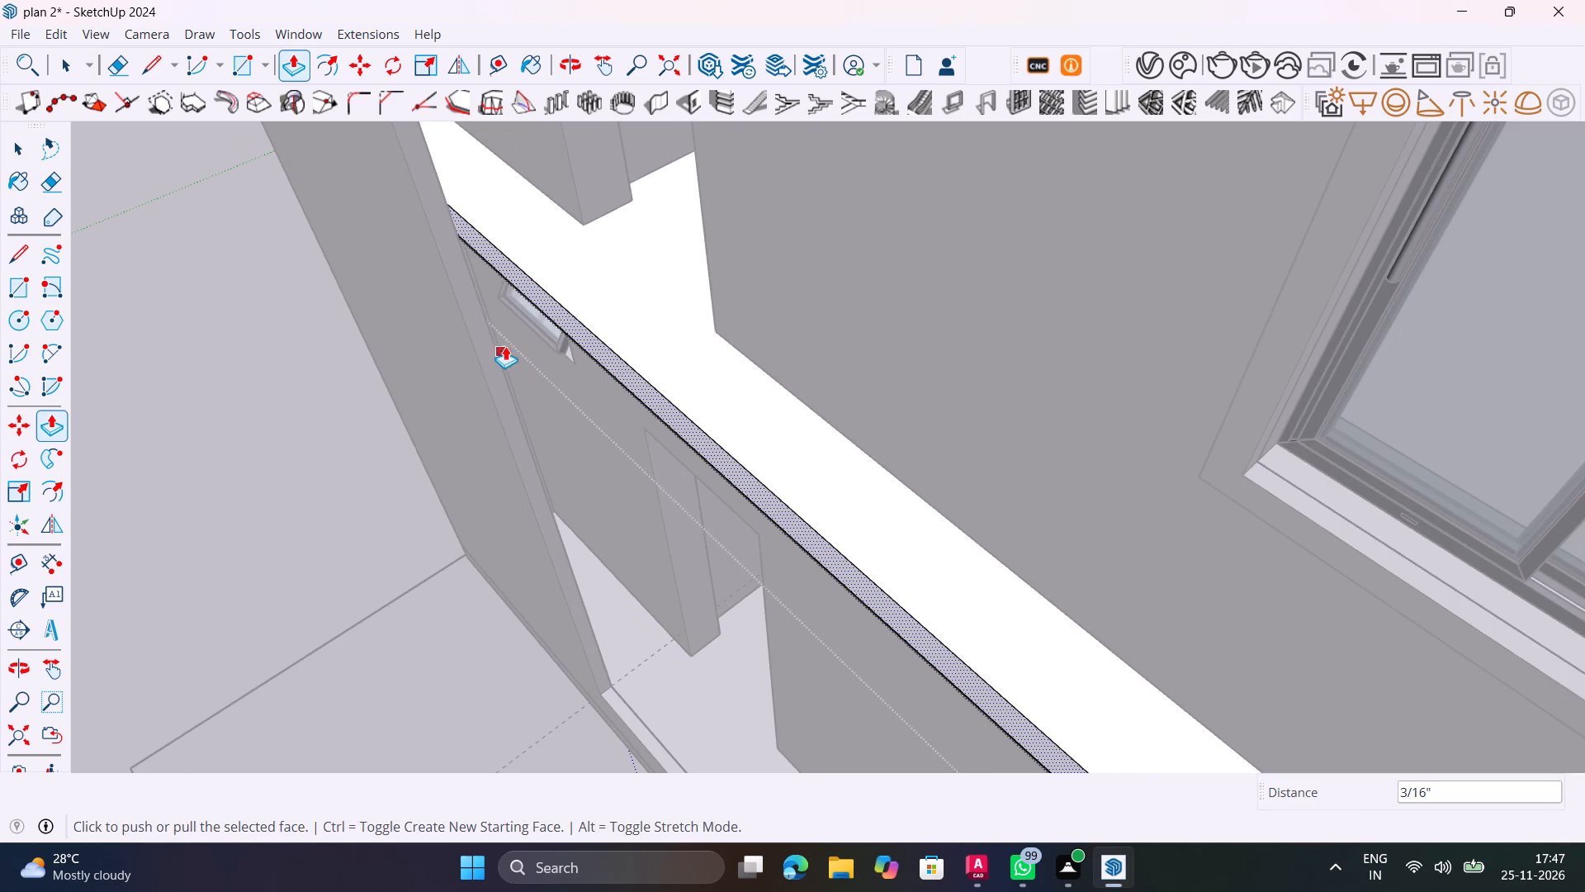
click(499, 333)
scroll(455, 301, down, 7)
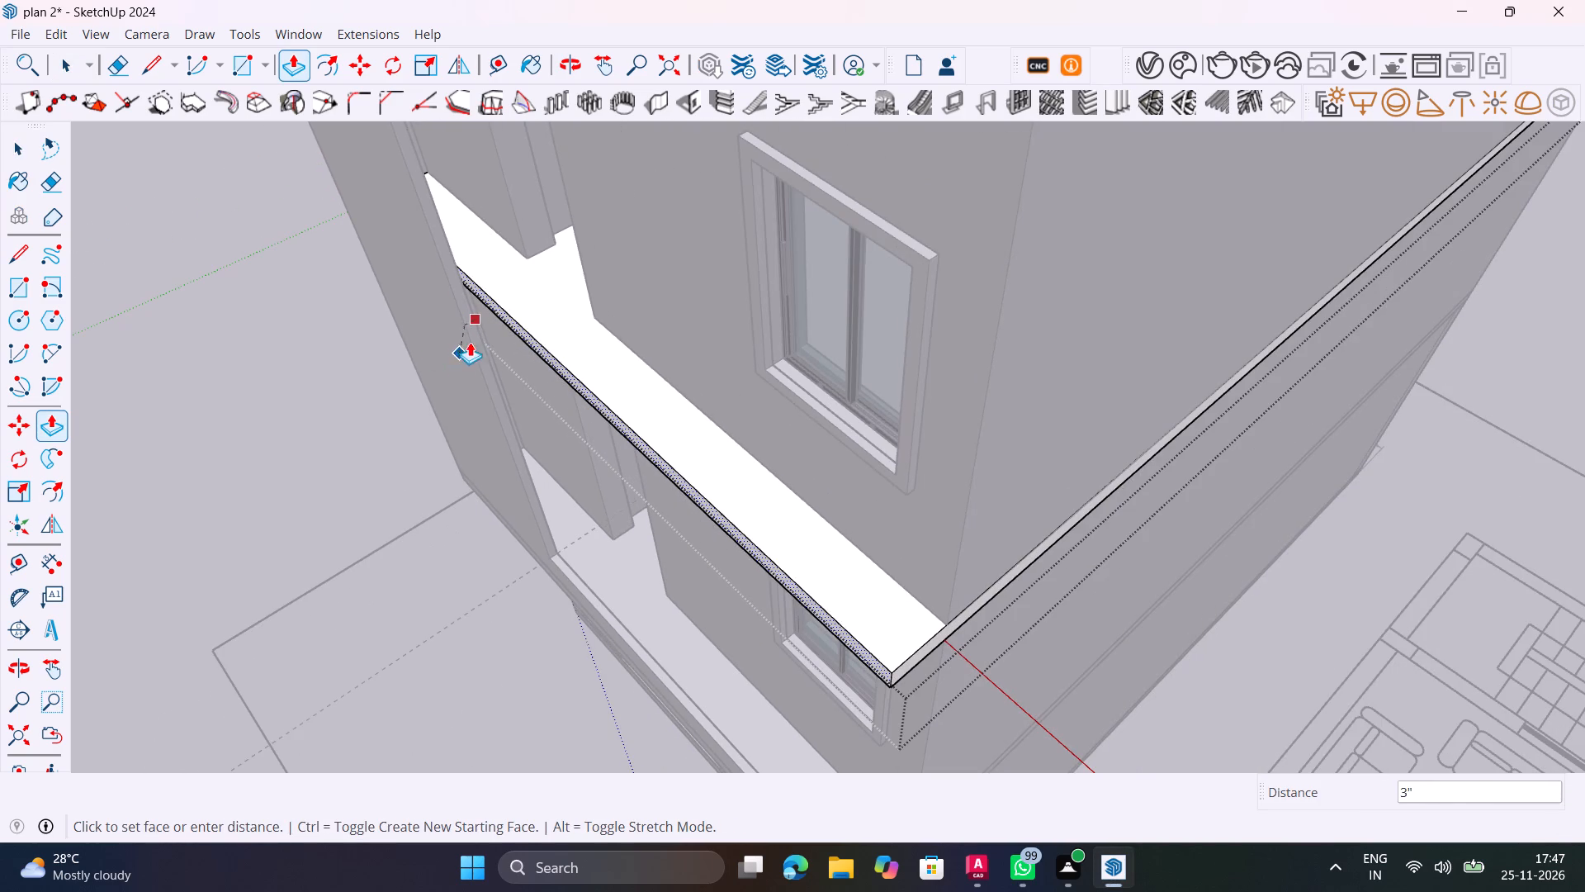
scroll(483, 297, up, 7)
middle_drag(485, 318, 459, 313)
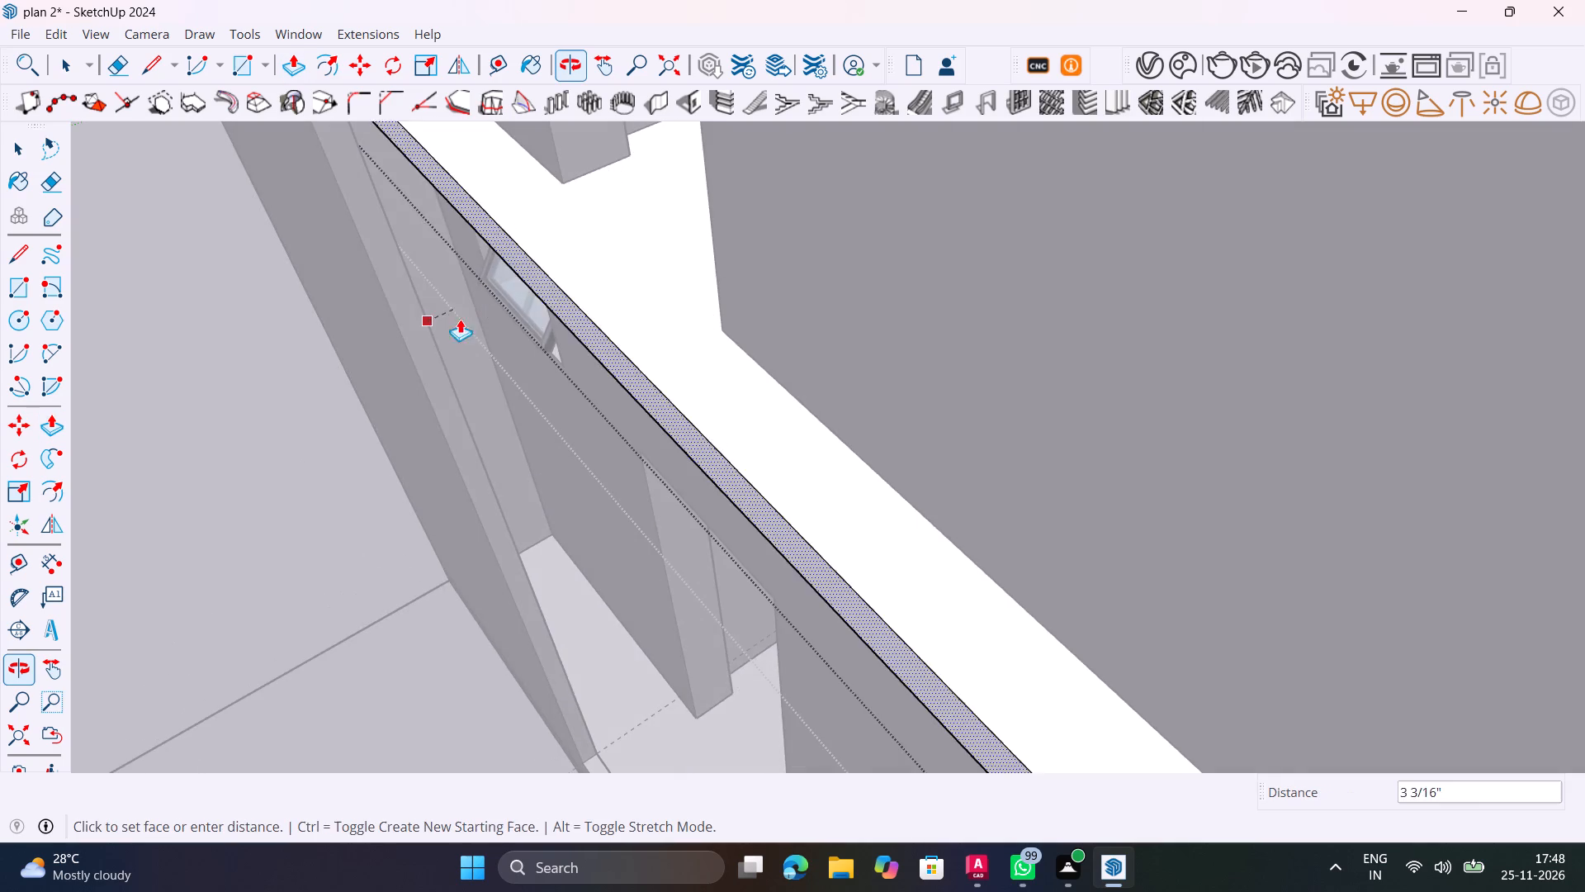
click(408, 334)
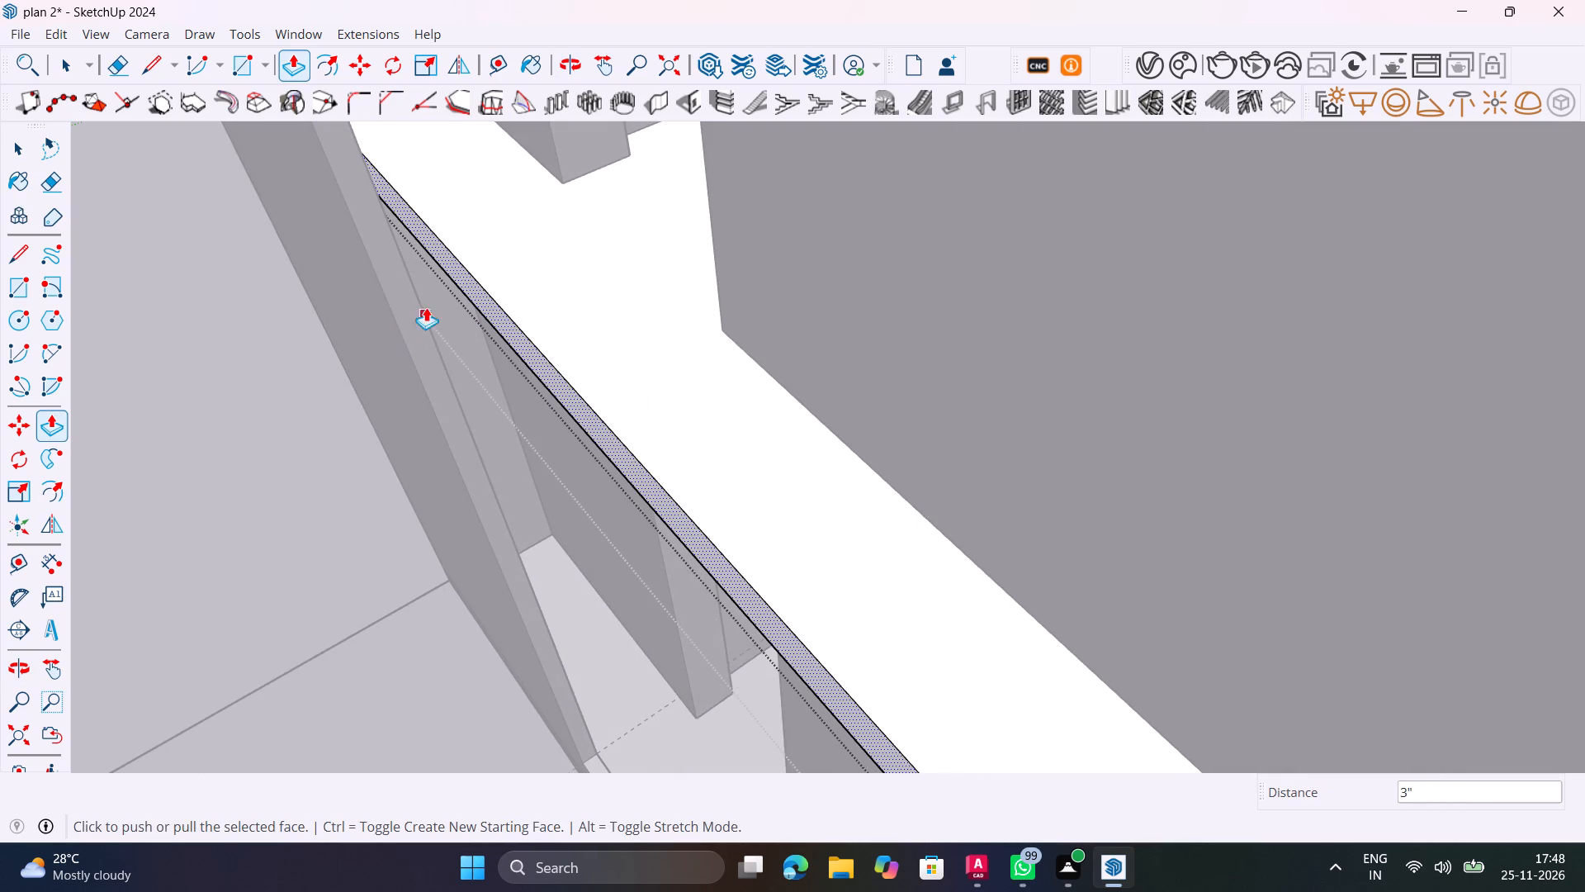
Push/pull the upper balcony slab's front edge face outward about 5 3/8" to the raised front panel and close the group.
scroll(473, 283, down, 5)
key(Escape)
key(c)
scroll(480, 303, up, 11)
key(c)
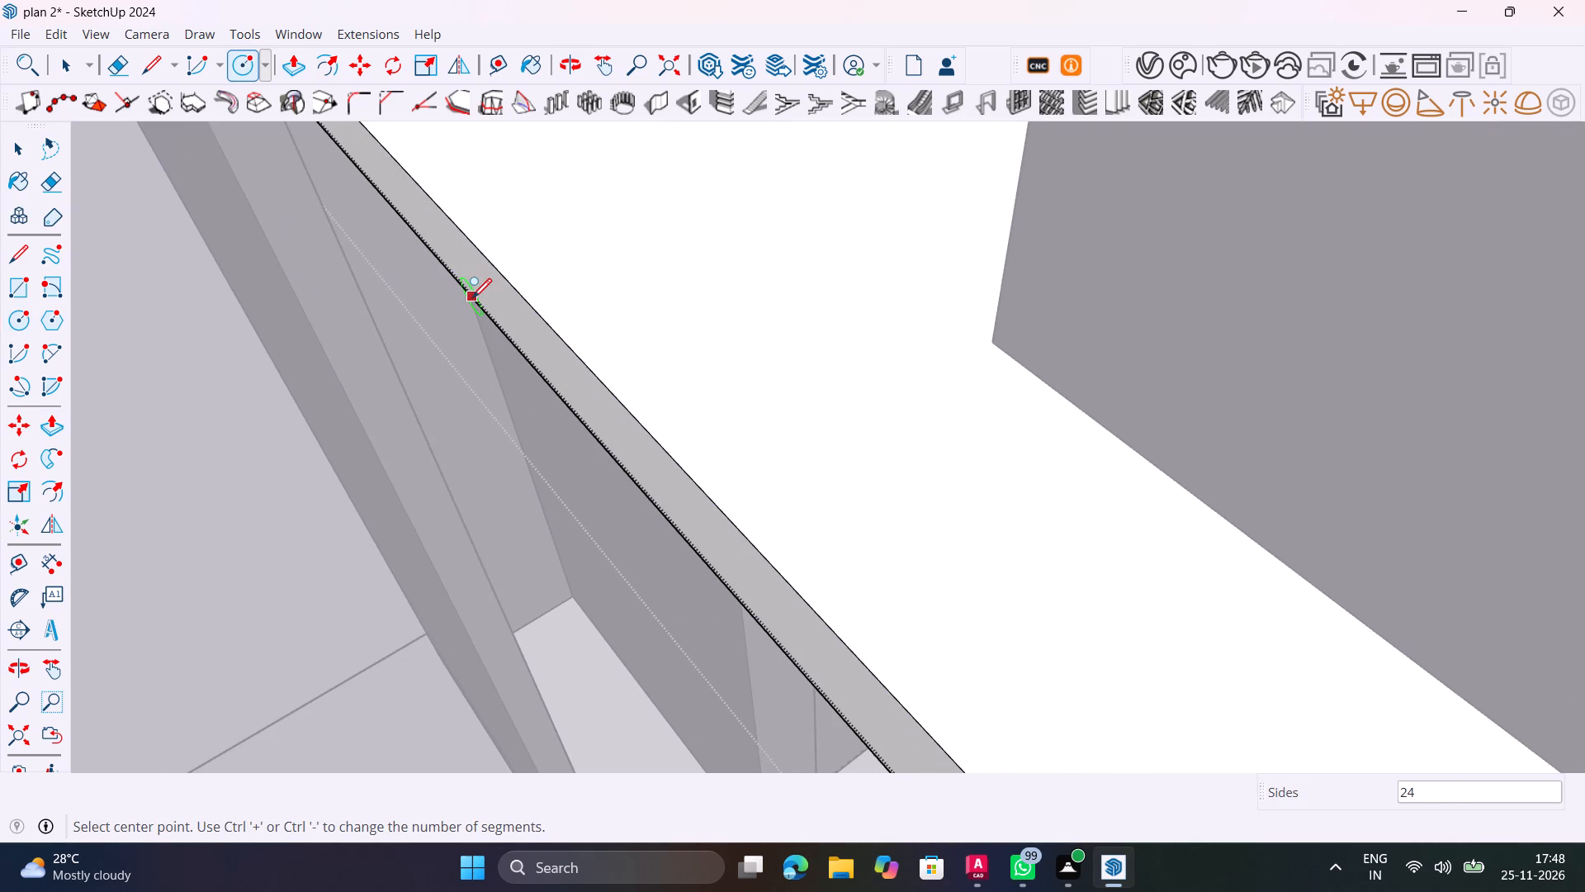
key(space)
click(487, 292)
key(p)
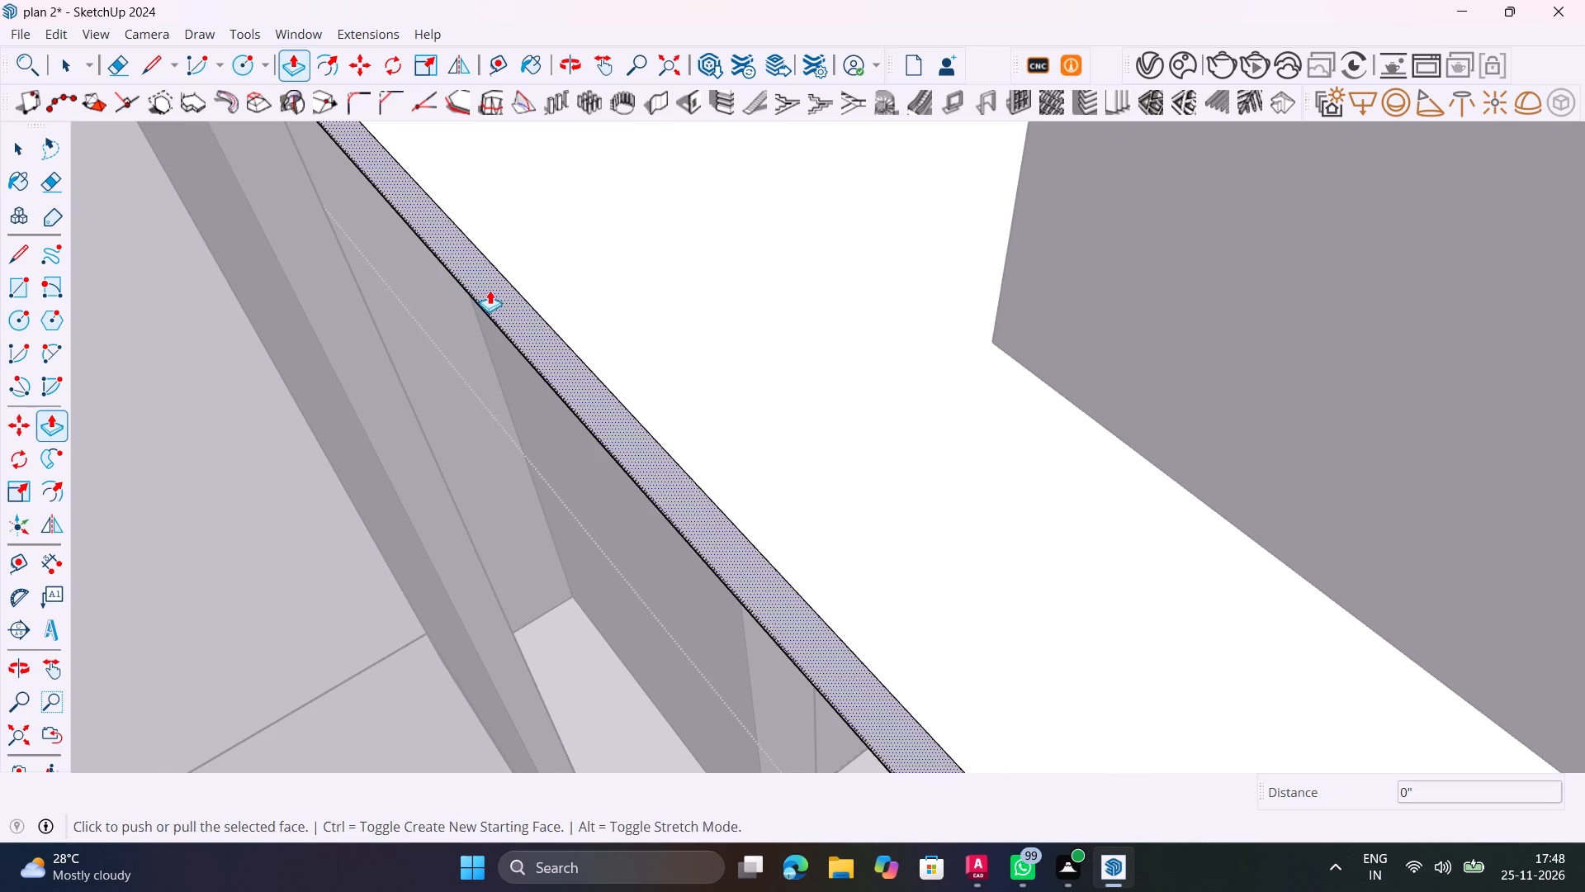
click(491, 290)
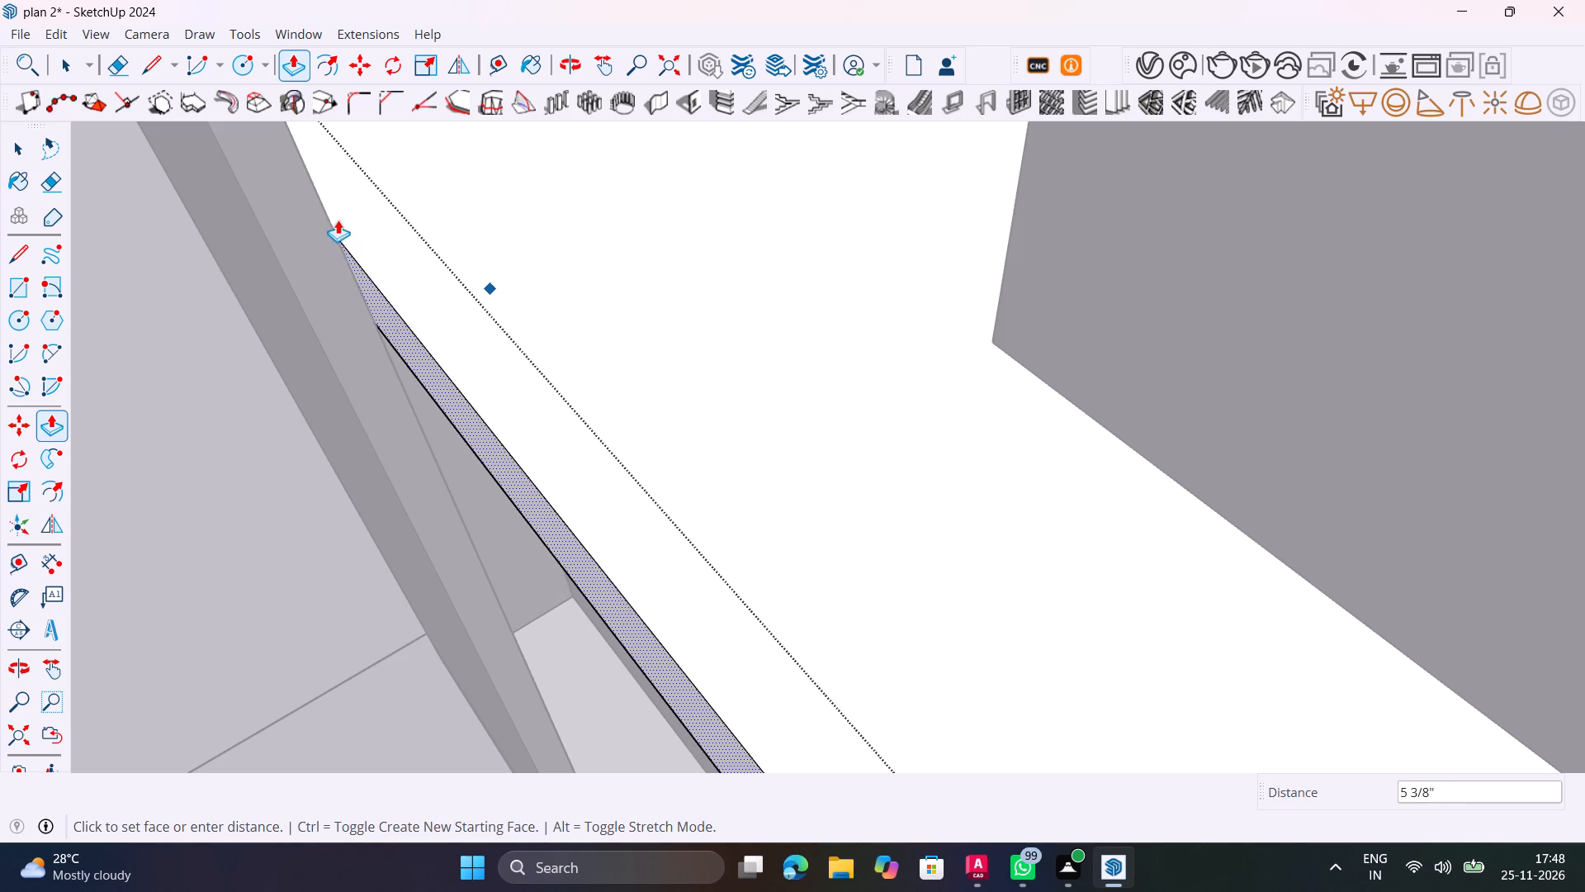
click(334, 216)
scroll(381, 223, down, 18)
key(space)
middle_drag(265, 383, 331, 334)
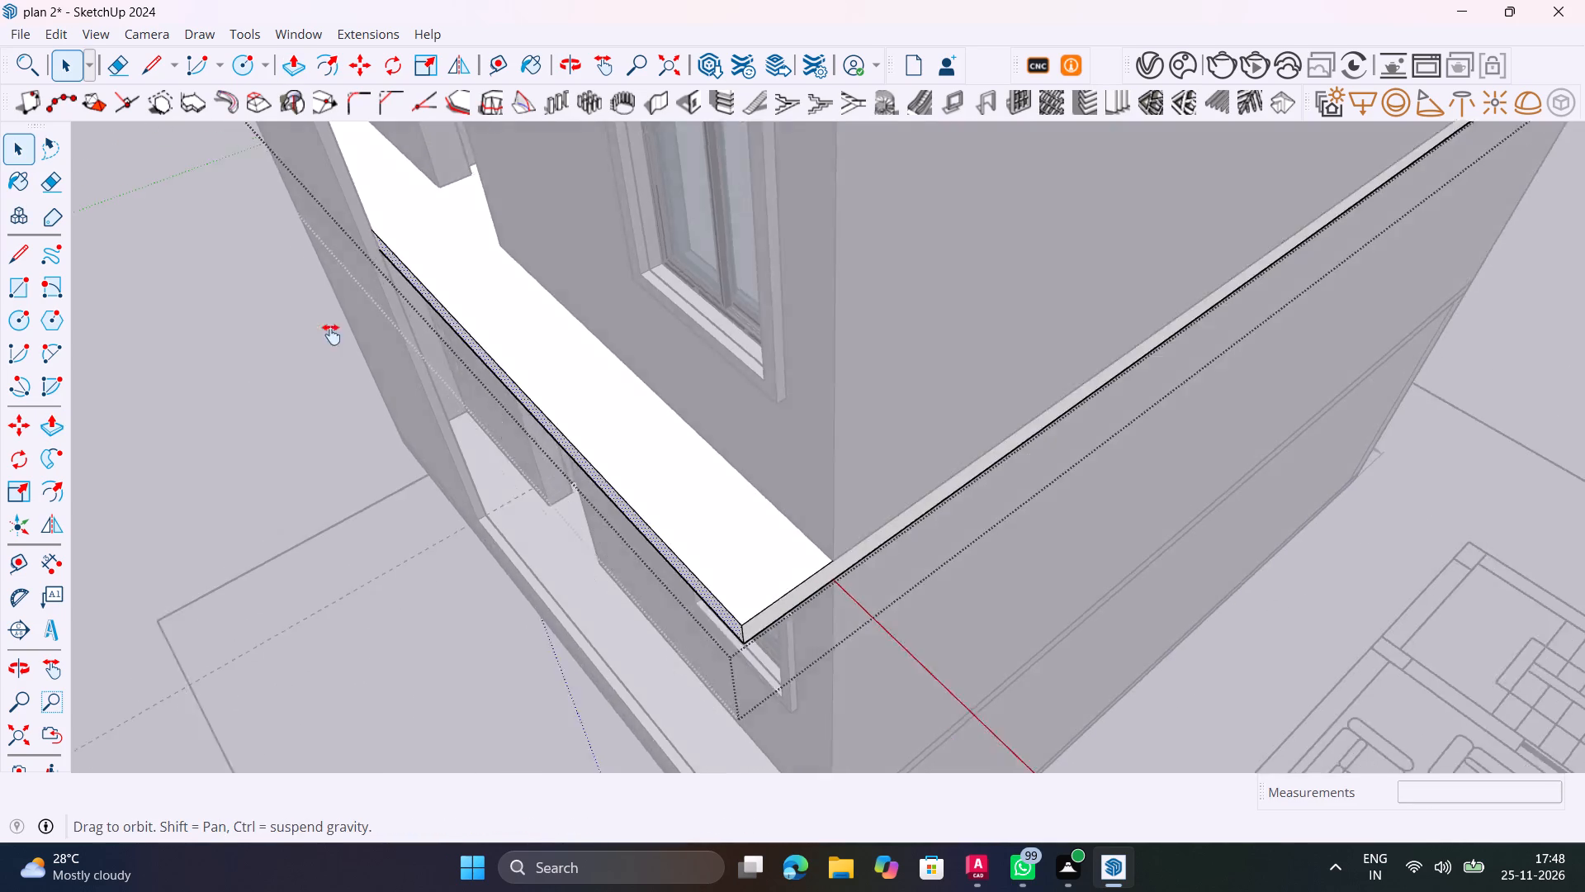
middle_drag(331, 334, 472, 201)
click(210, 375)
Push/pull the roof slab's front edge face outward about 1' 7/8" to the raised front panel and close the group.
scroll(255, 366, down, 8)
scroll(263, 388, up, 1)
shift+middle_drag(294, 406, 505, 480)
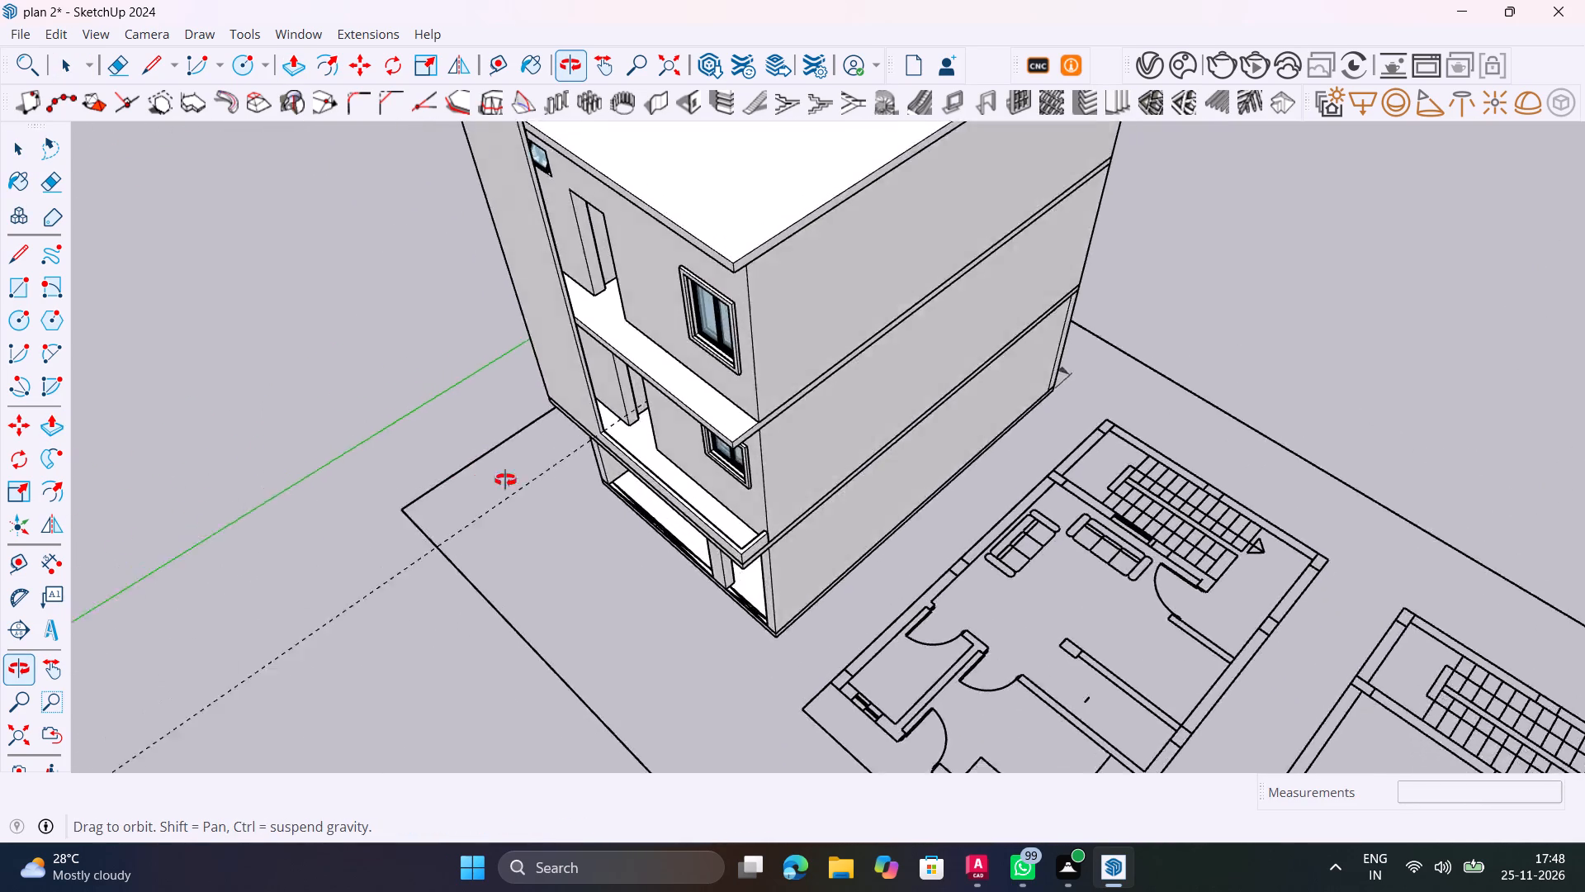
shift+middle_drag(505, 480, 766, 353)
shift+middle_drag(669, 378, 742, 603)
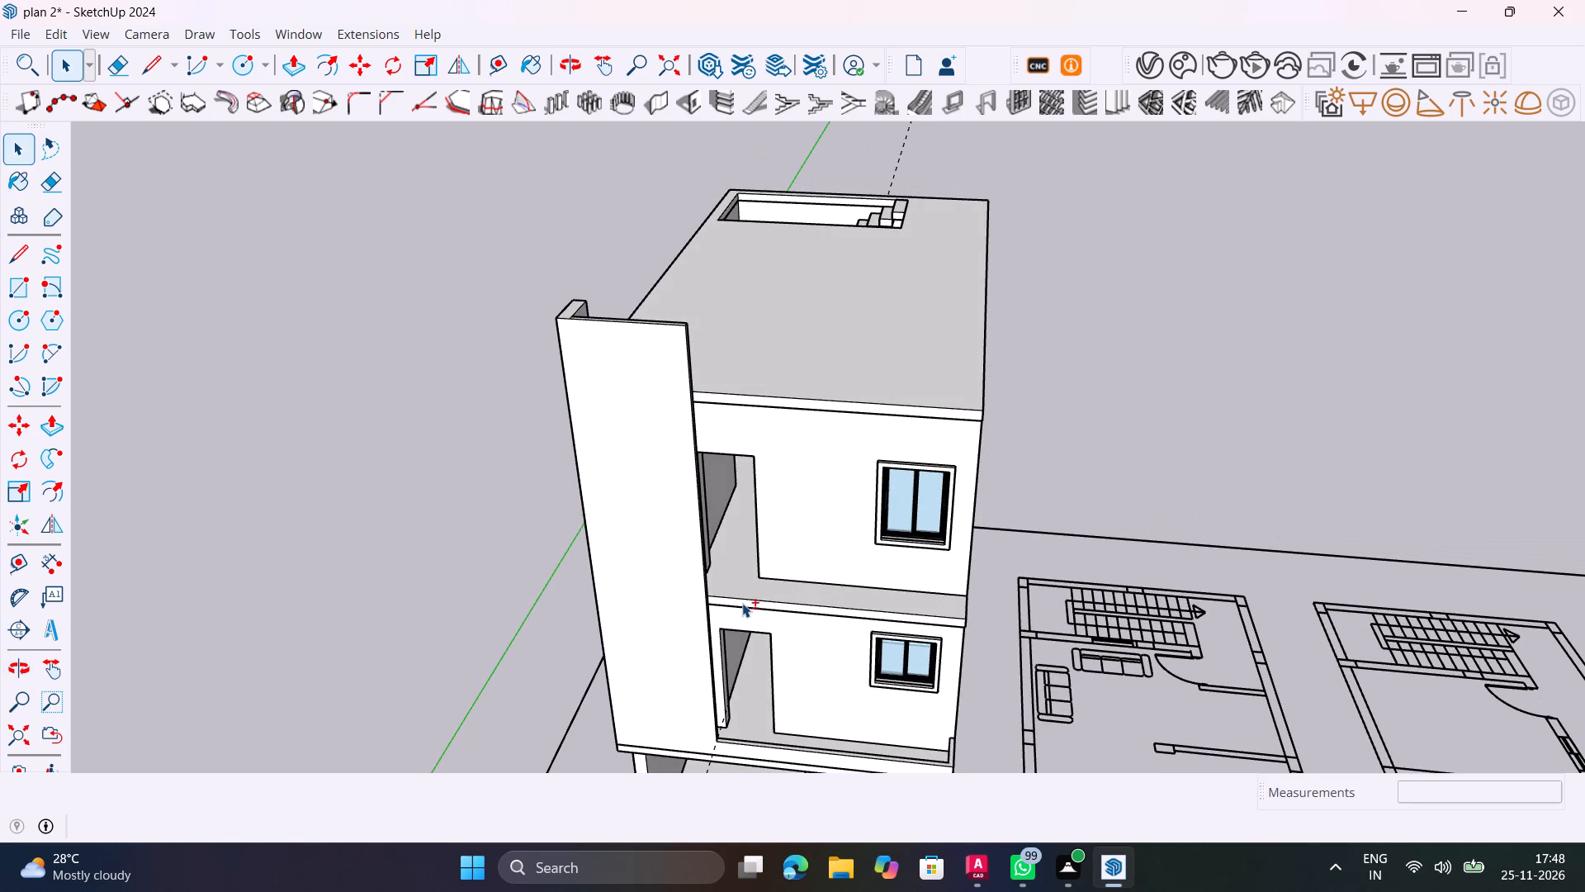
middle_drag(688, 501, 366, 524)
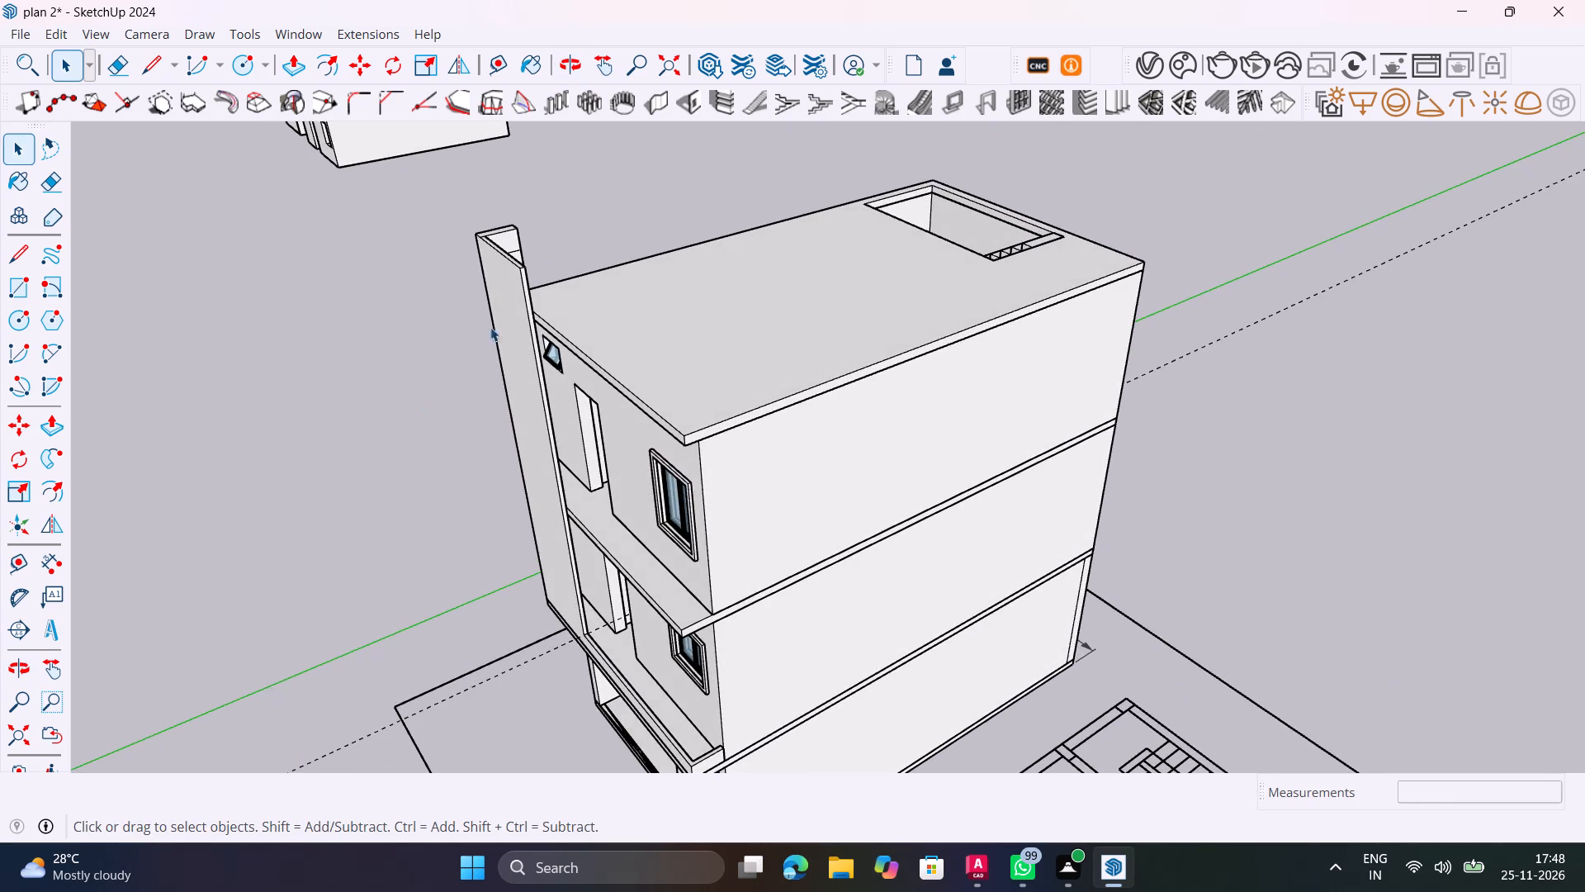
scroll(541, 321, up, 10)
middle_drag(502, 340, 393, 374)
scroll(566, 318, up, 1)
middle_drag(566, 318, 573, 316)
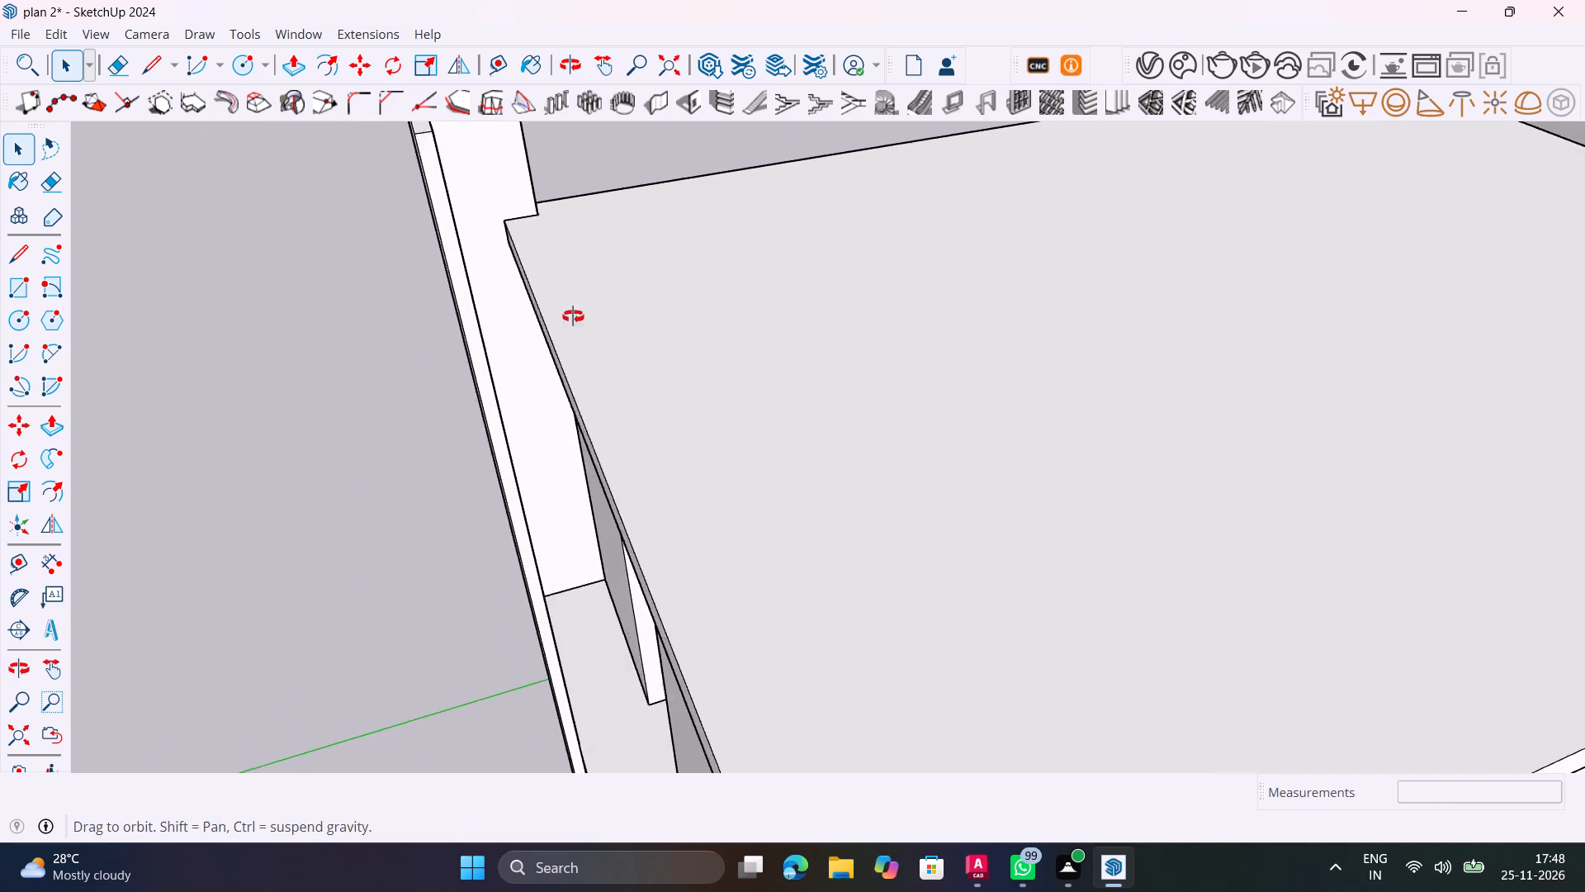
middle_drag(573, 316, 816, 222)
scroll(840, 294, up, 4)
click(835, 293)
double_click(835, 293)
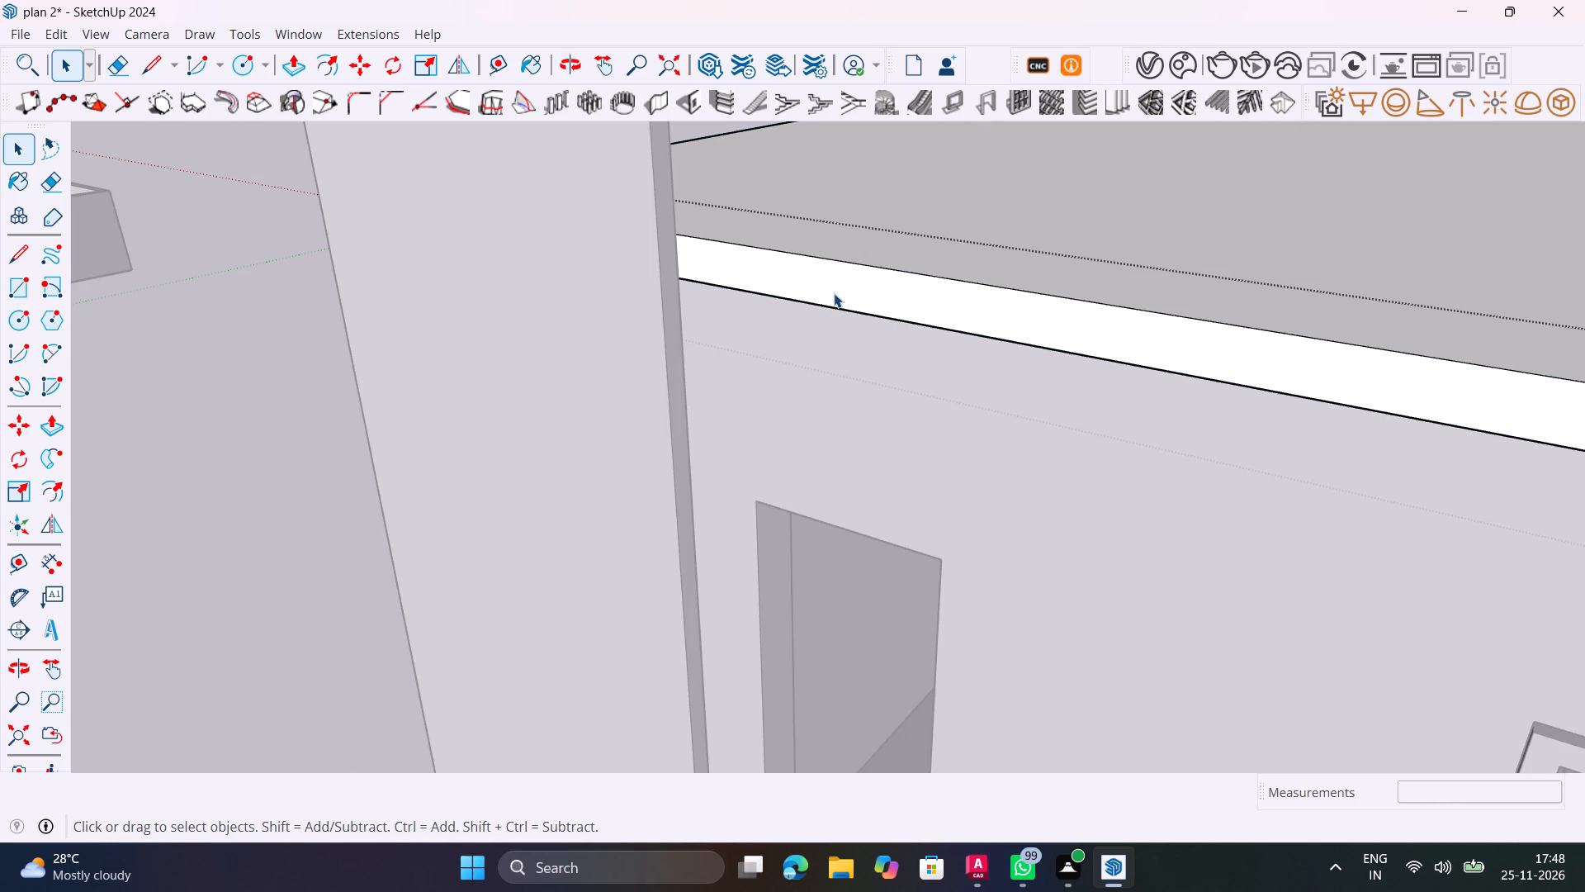
click(834, 292)
scroll(832, 294, up, 1)
middle_drag(835, 296, 672, 386)
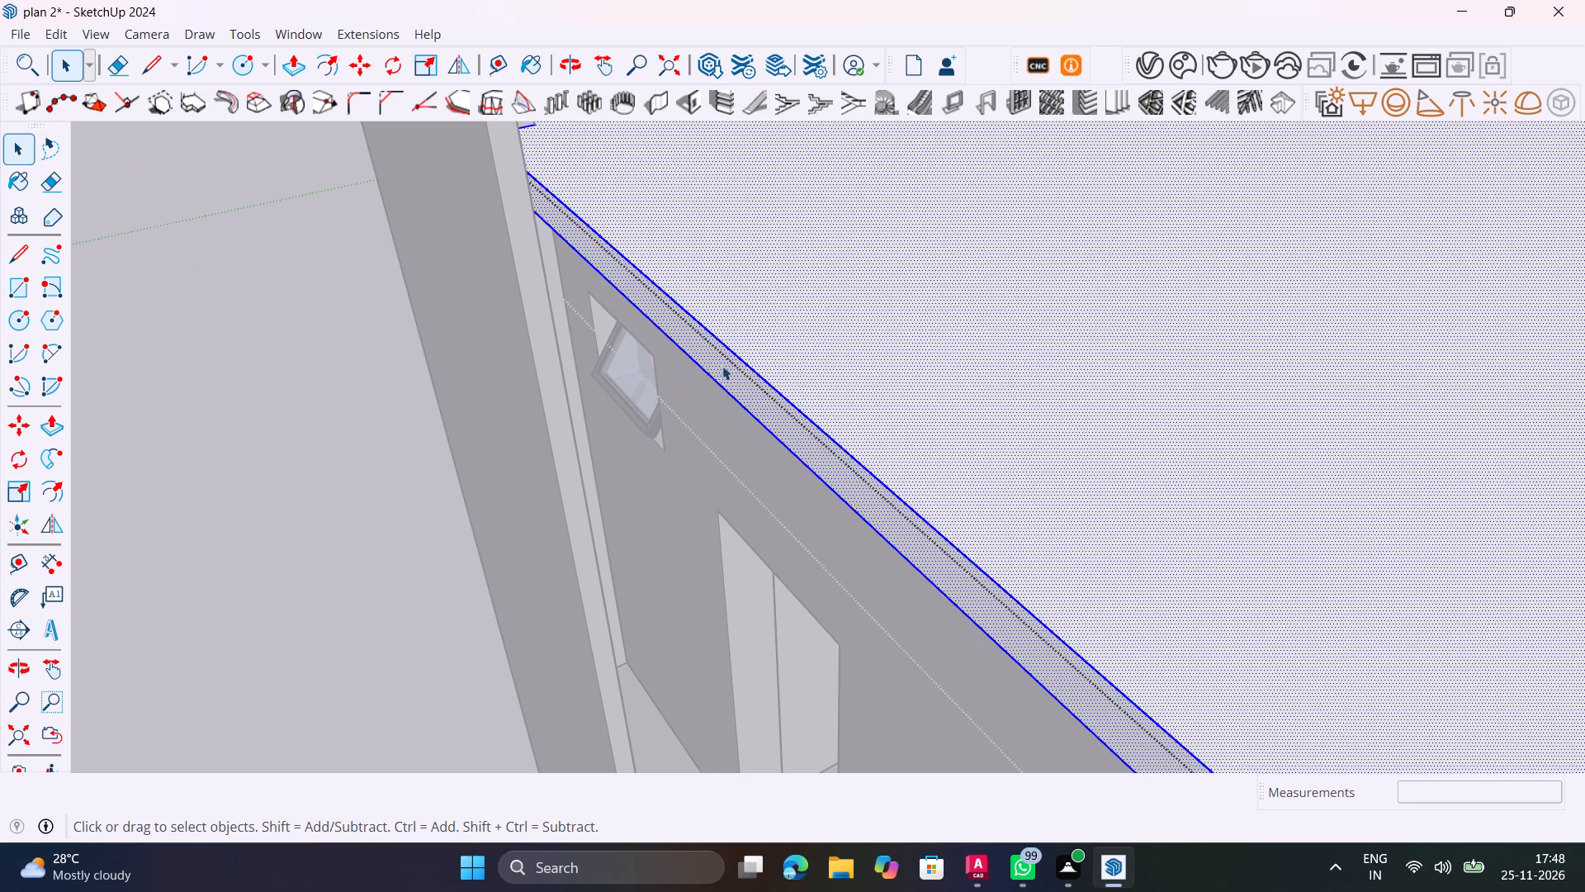
click(723, 366)
key(p)
click(726, 363)
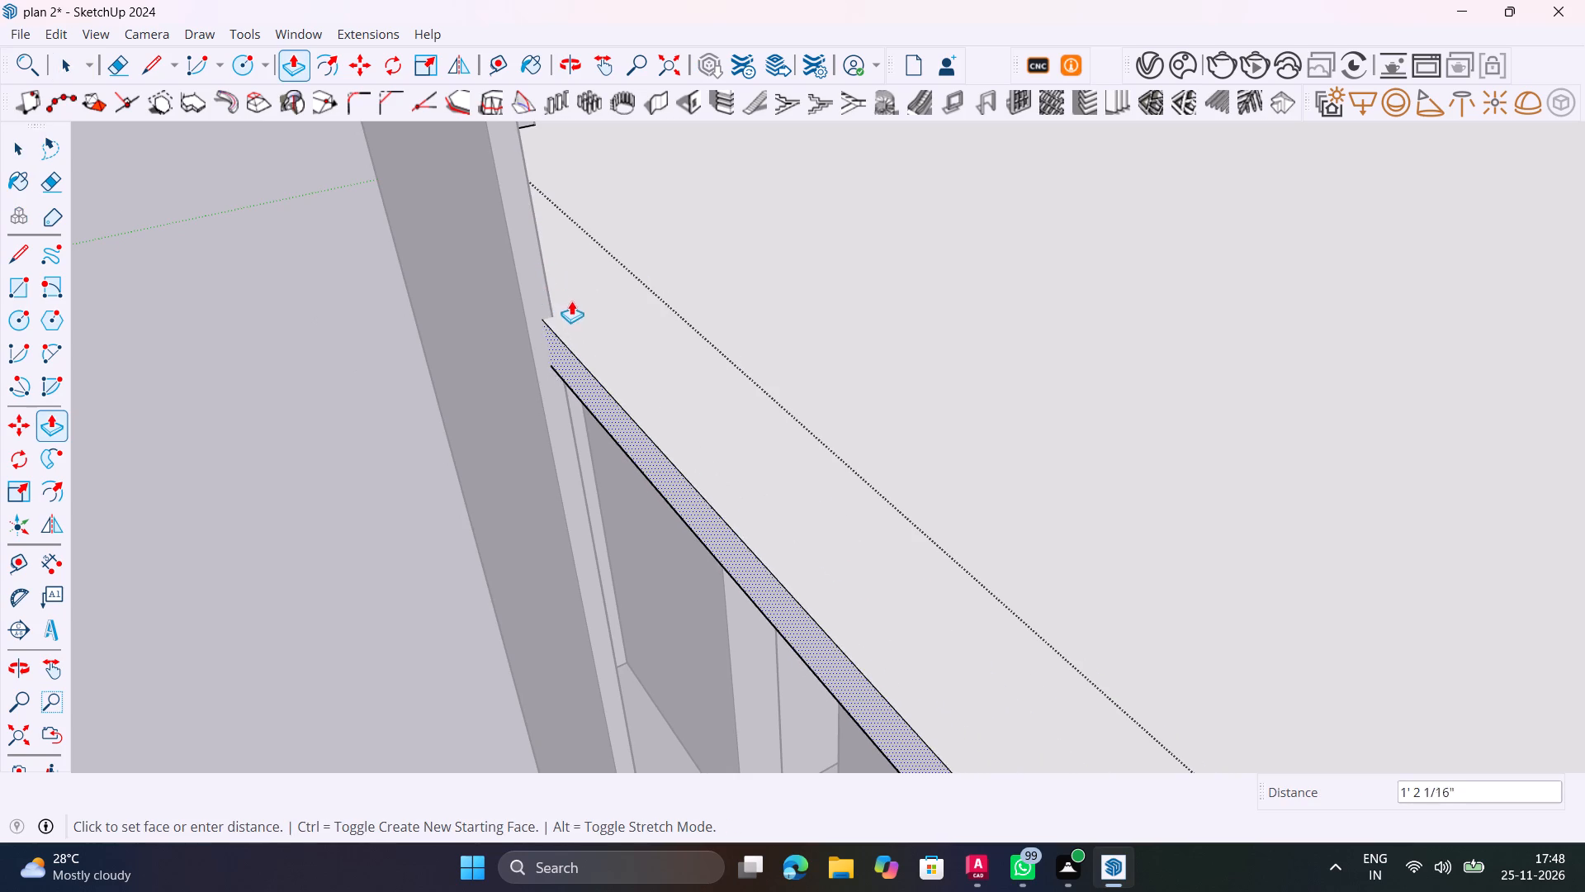
middle_drag(574, 316, 440, 424)
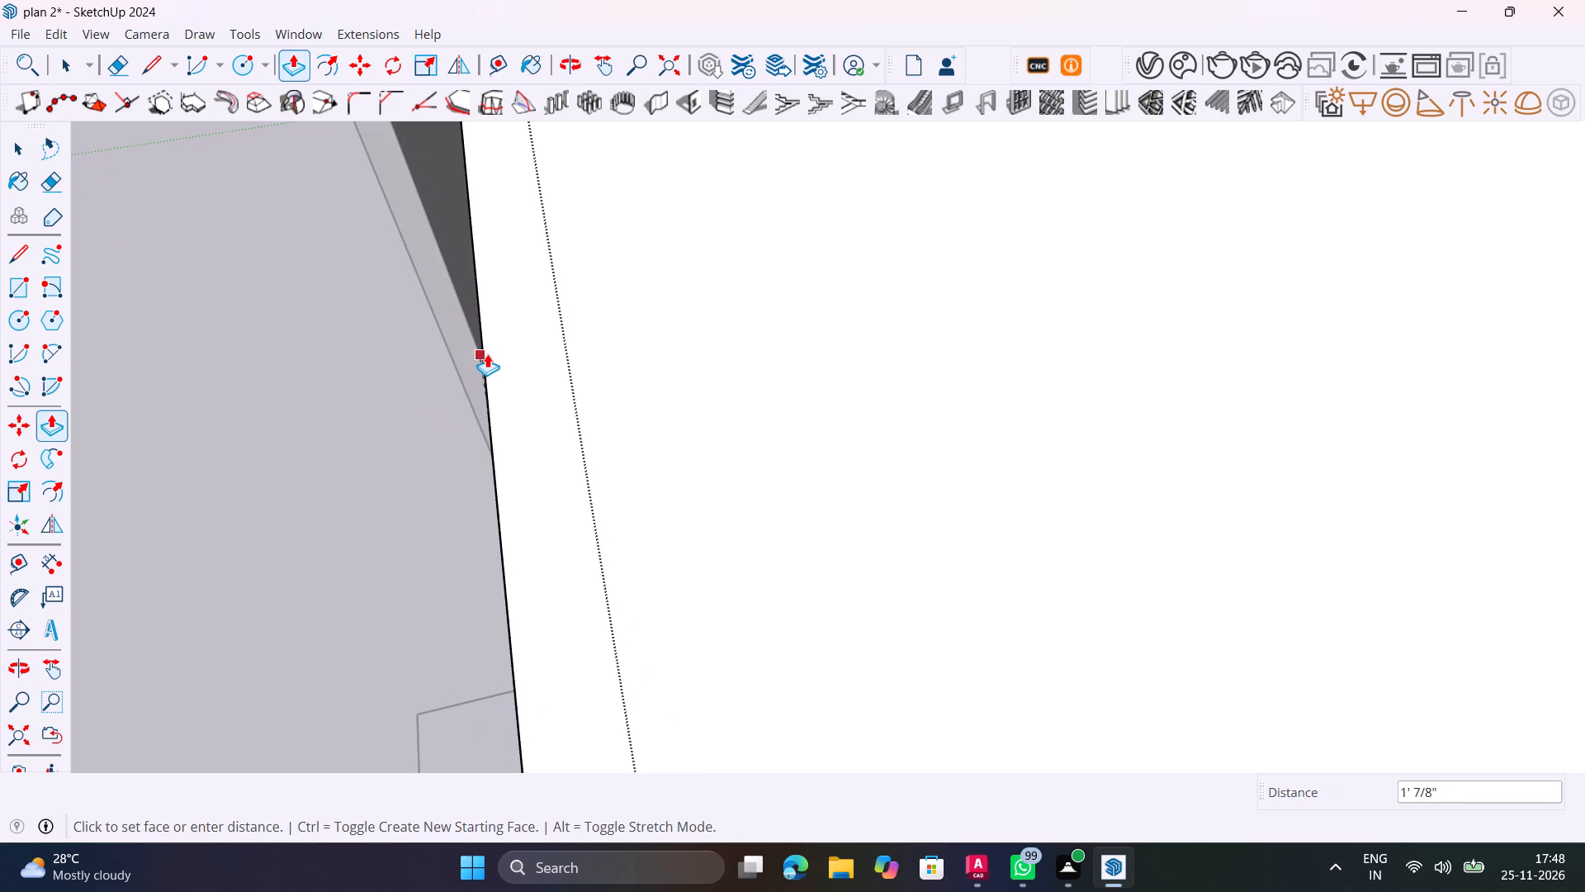
click(487, 353)
scroll(534, 359, down, 11)
key(space)
click(408, 388)
Erase the leftover dividing edges on the top and inner face where the fin wall meets the front panel, and close the group.
middle_drag(477, 415, 617, 378)
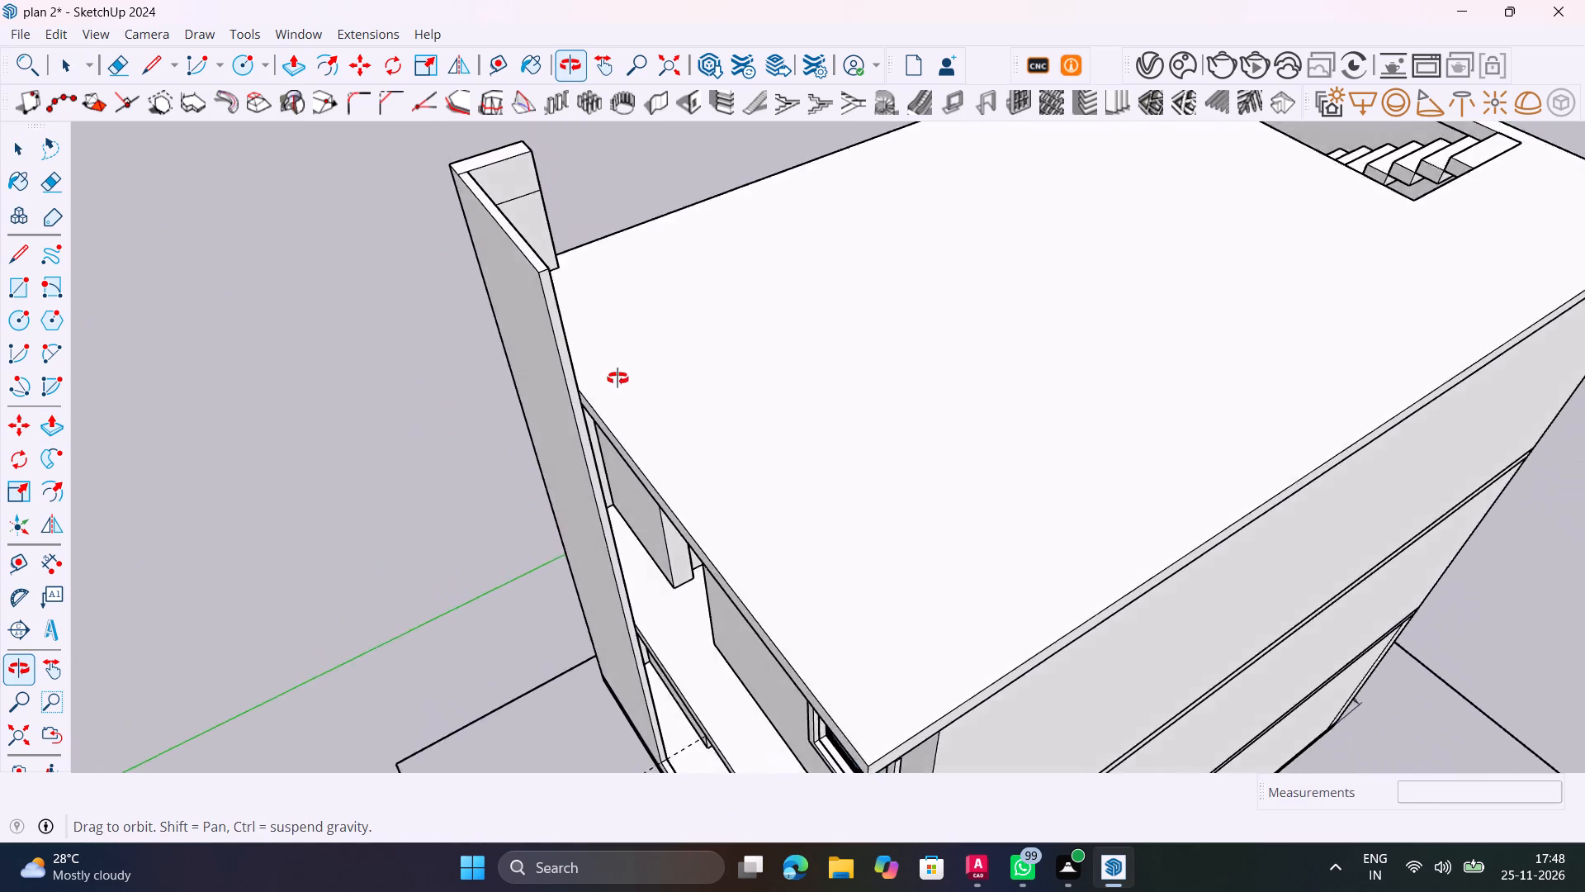
middle_drag(617, 378, 1006, 427)
scroll(661, 410, up, 4)
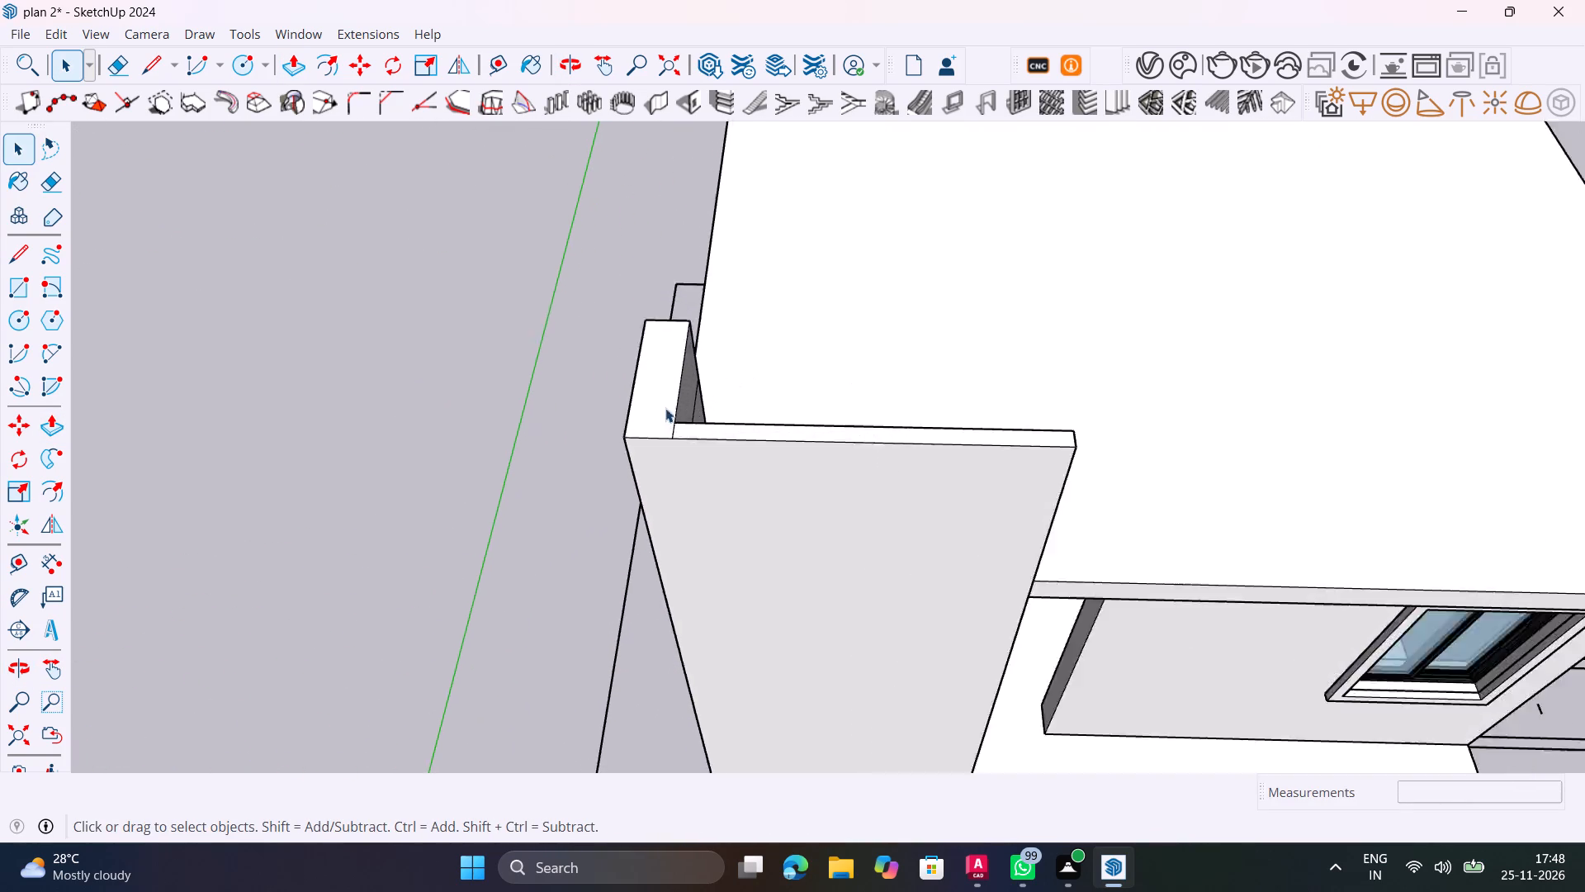
scroll(665, 408, up, 6)
click(665, 398)
middle_drag(681, 426, 669, 496)
scroll(683, 427, up, 1)
double_click(652, 490)
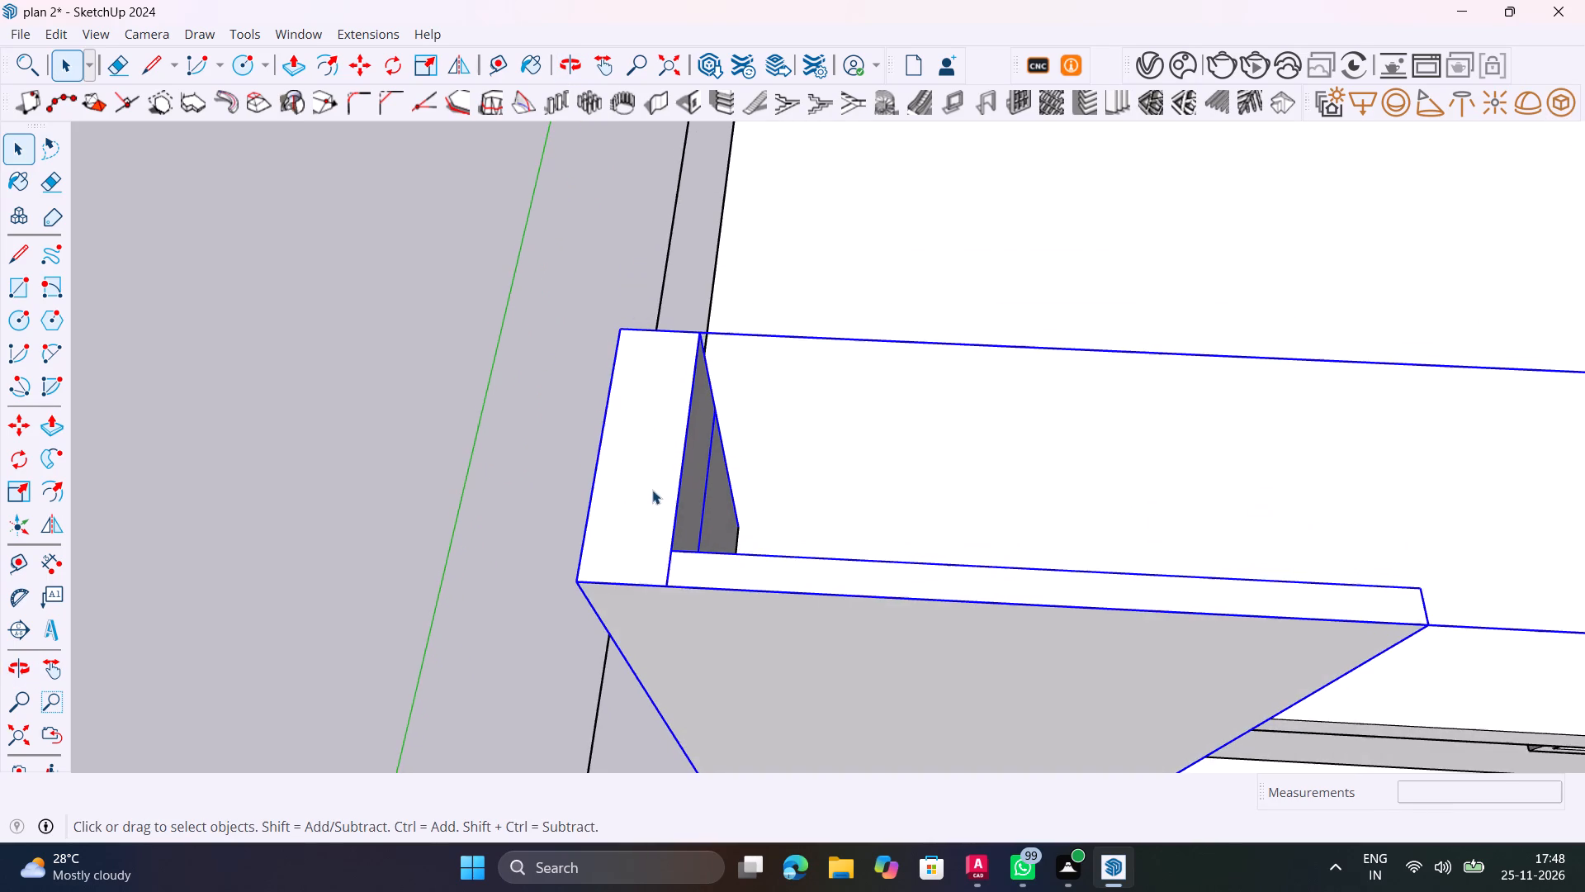
scroll(670, 581, up, 9)
key(e)
drag(656, 553, 642, 539)
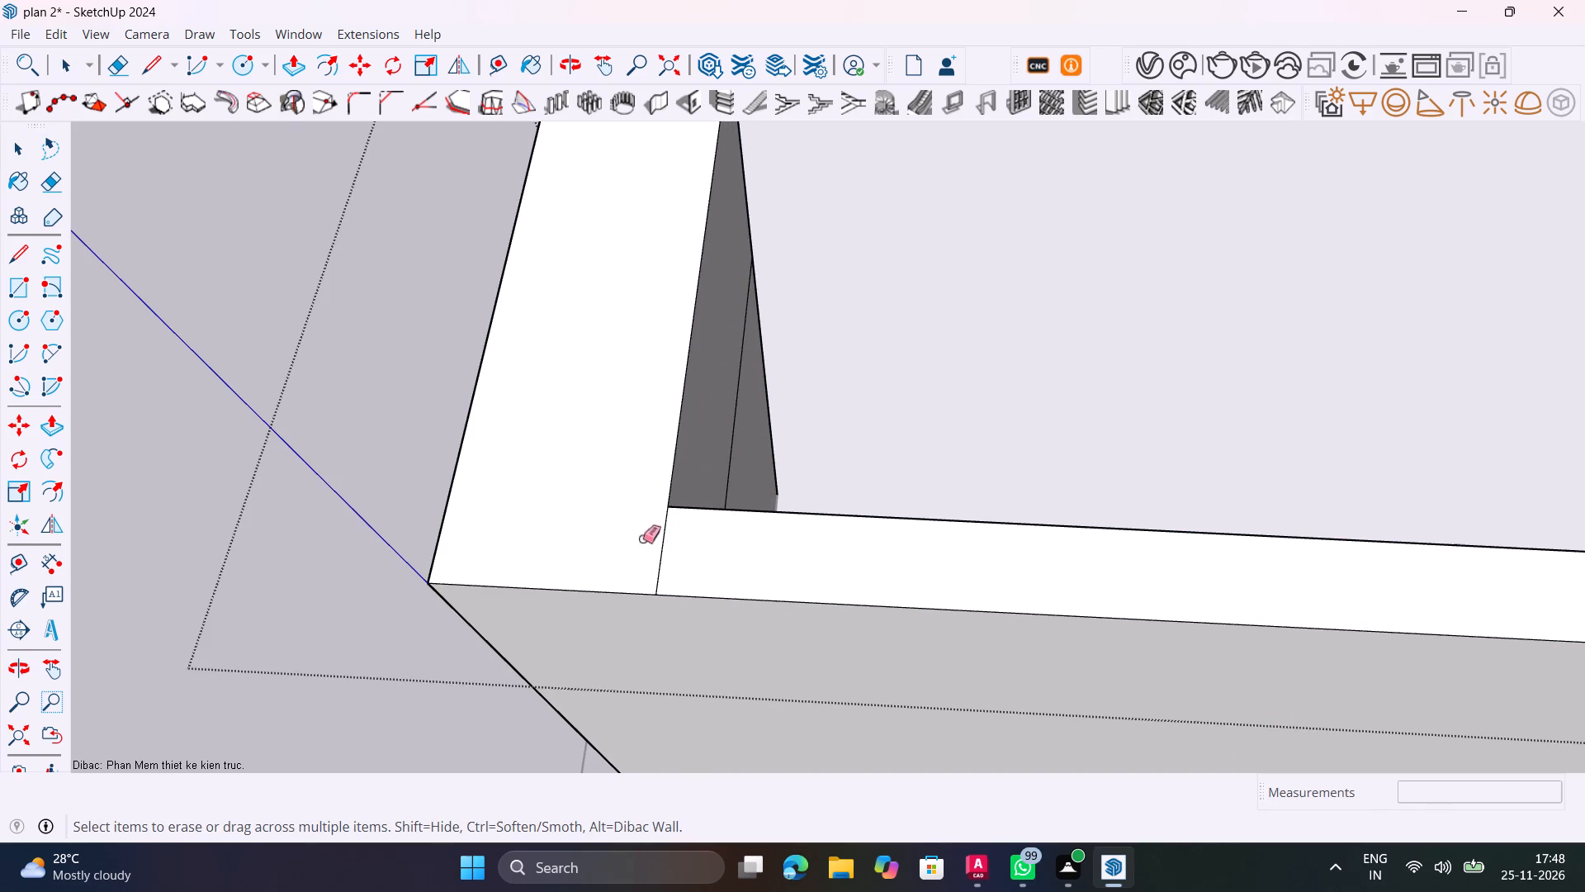
drag(642, 539, 675, 544)
drag(727, 461, 735, 453)
key(space)
scroll(755, 439, down, 5)
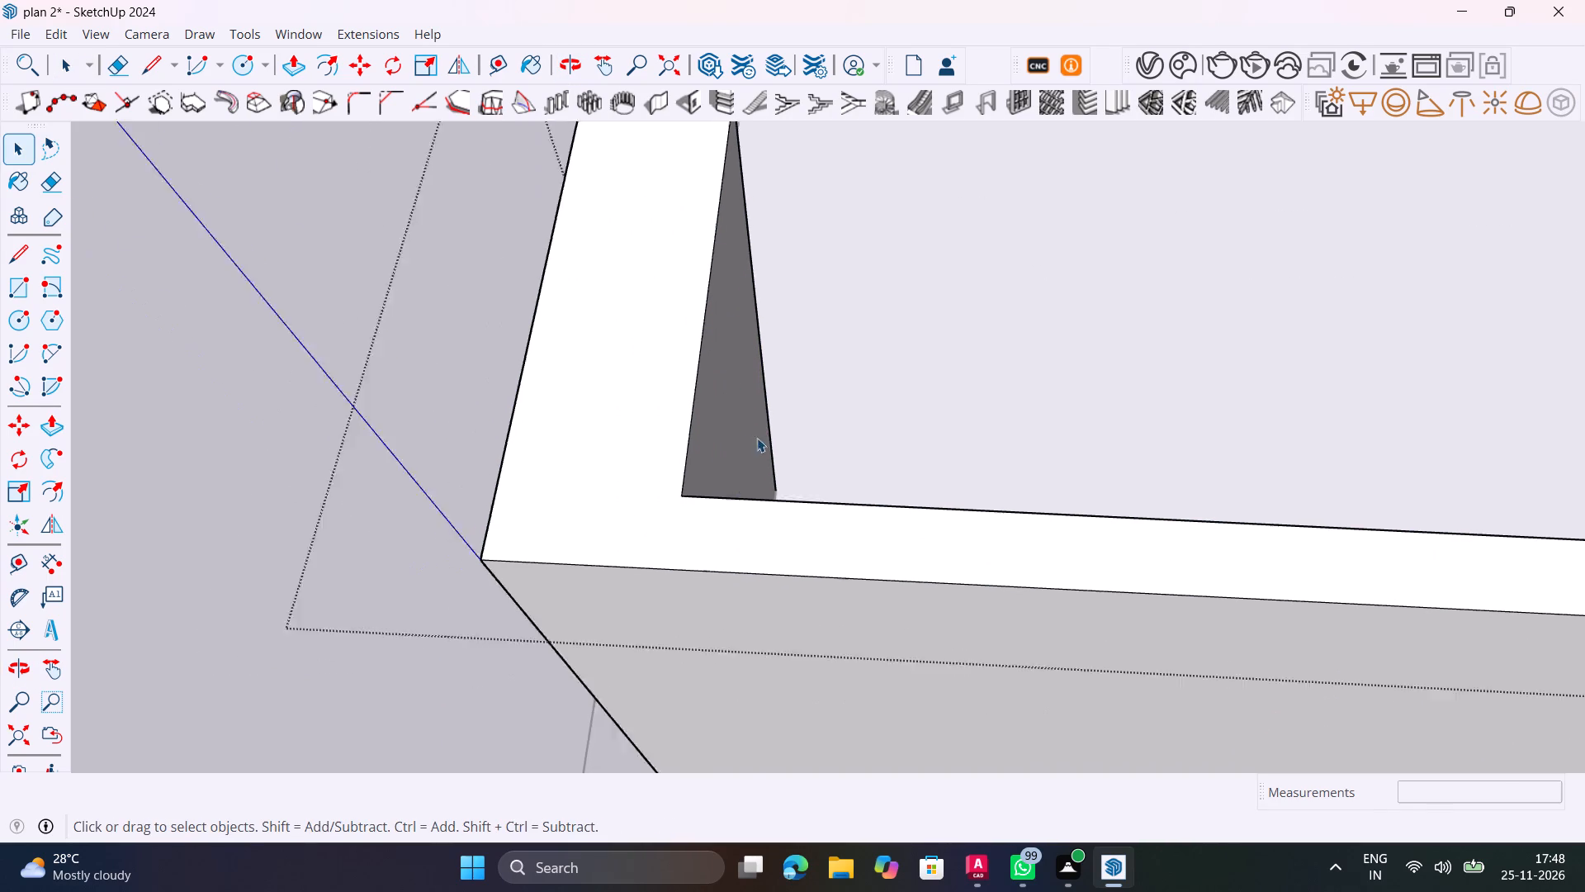
scroll(757, 438, down, 2)
middle_drag(630, 459, 901, 376)
key(space)
click(230, 348)
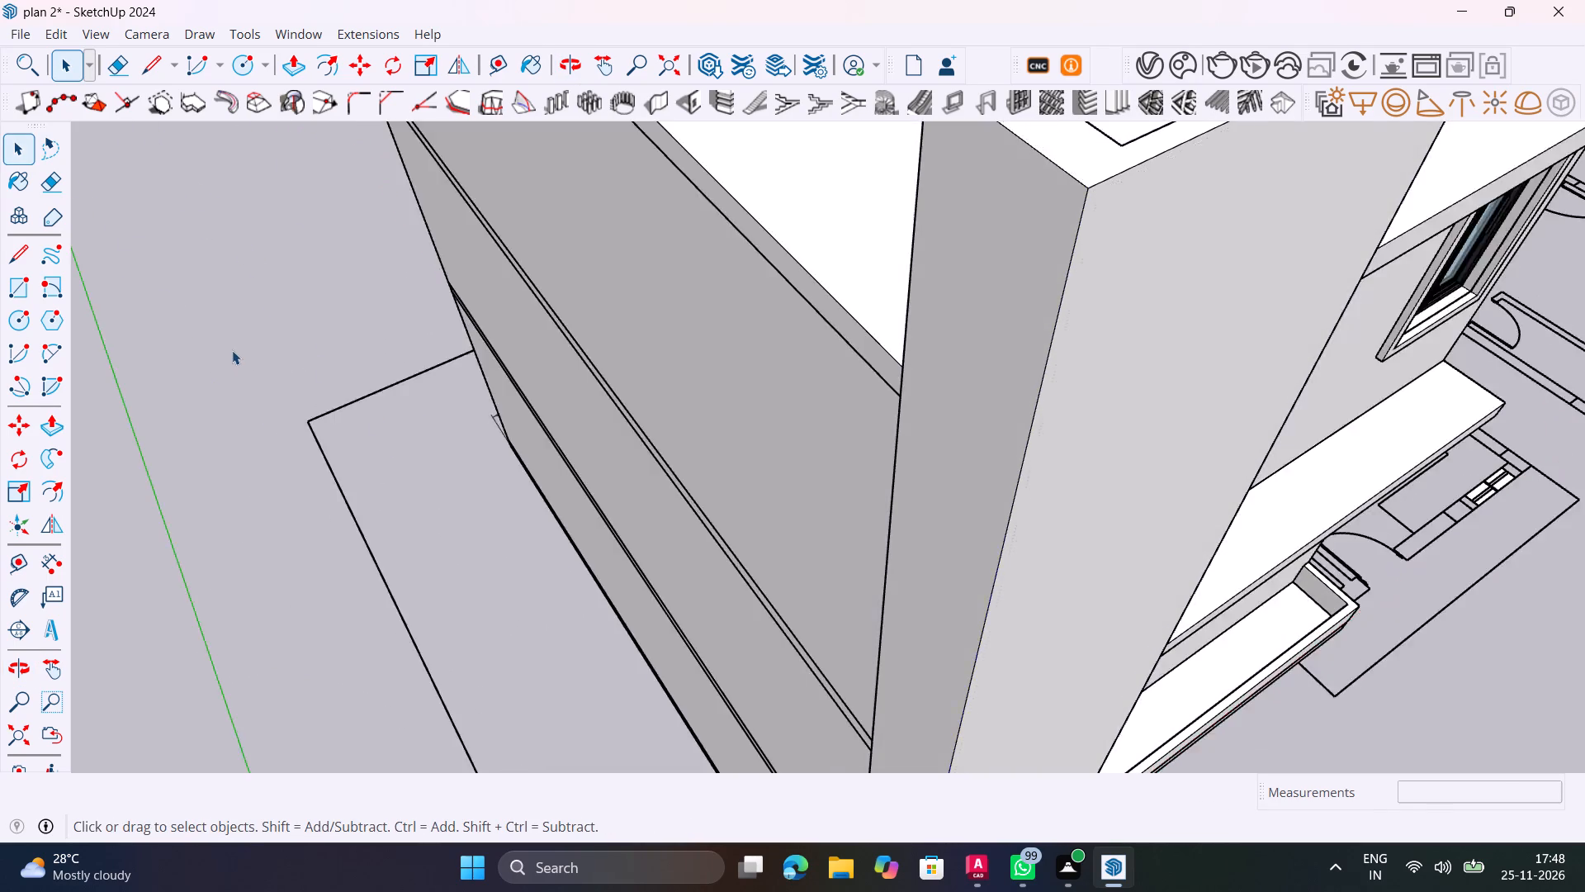
Inspect the house from several sides, checking the raised front panel against the balcony and roof slabs.
scroll(237, 335, down, 8)
middle_drag(501, 456, 310, 297)
shift+middle_drag(502, 318, 613, 517)
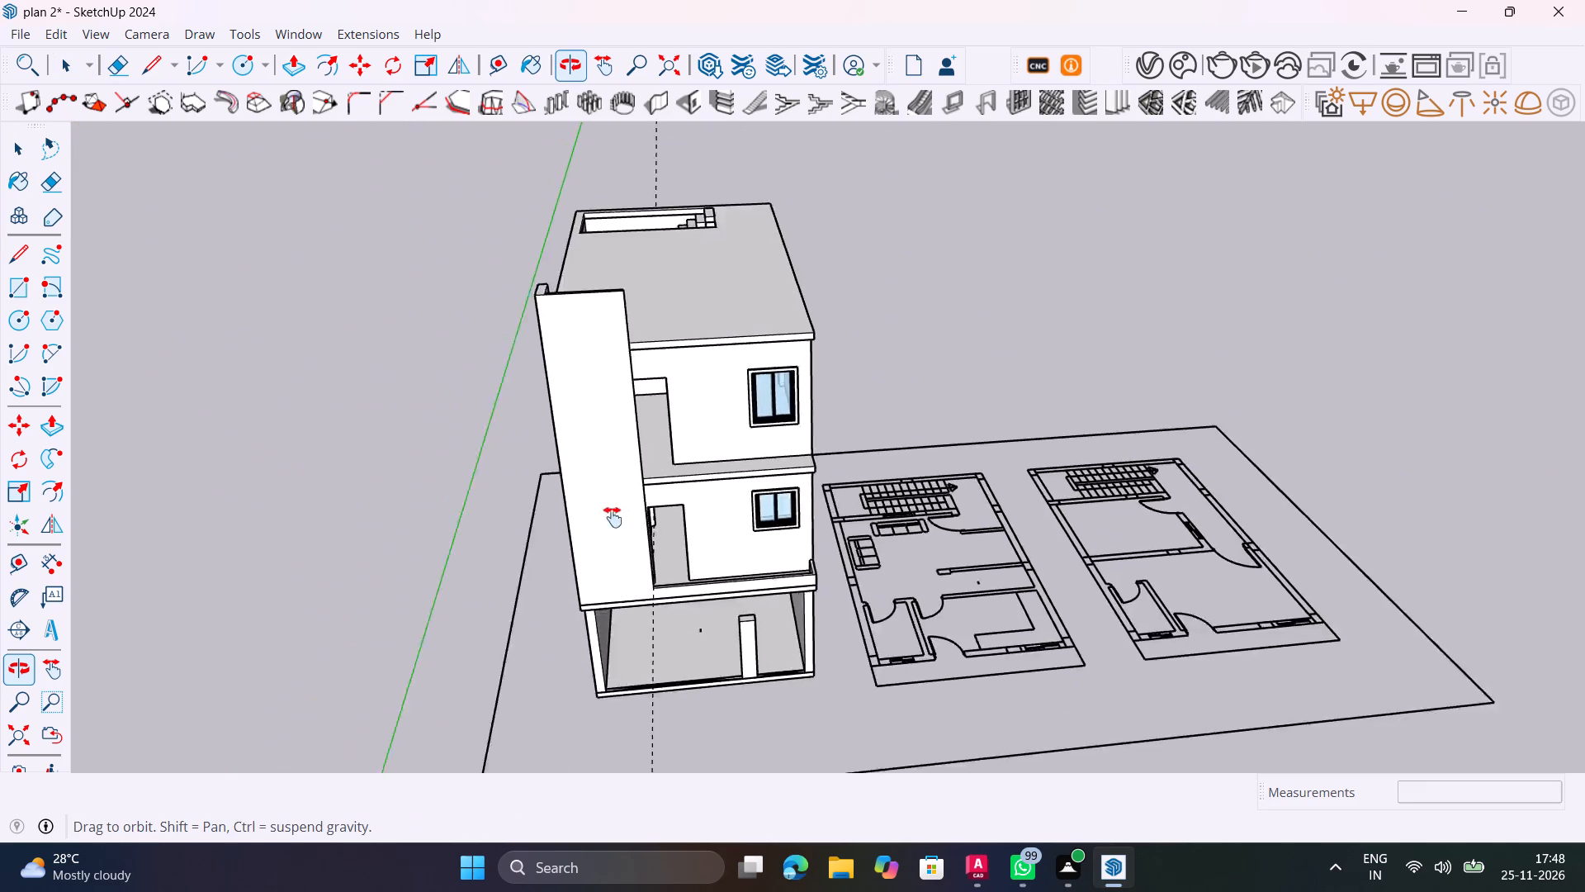
shift+middle_drag(613, 517, 272, 698)
scroll(637, 578, down, 1)
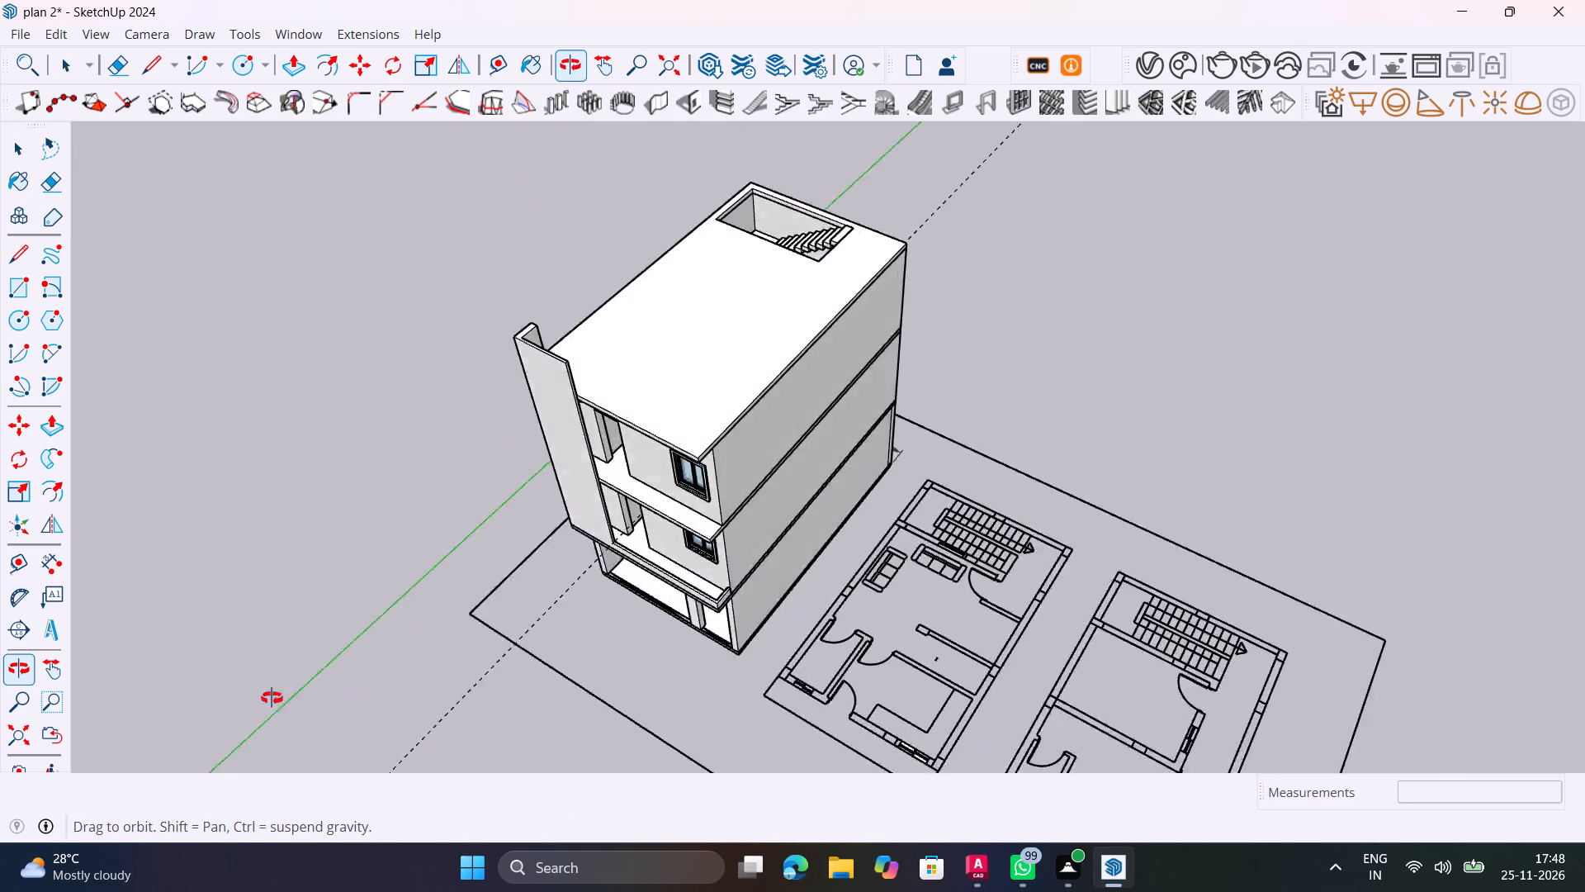
shift+middle_drag(272, 698, 955, 662)
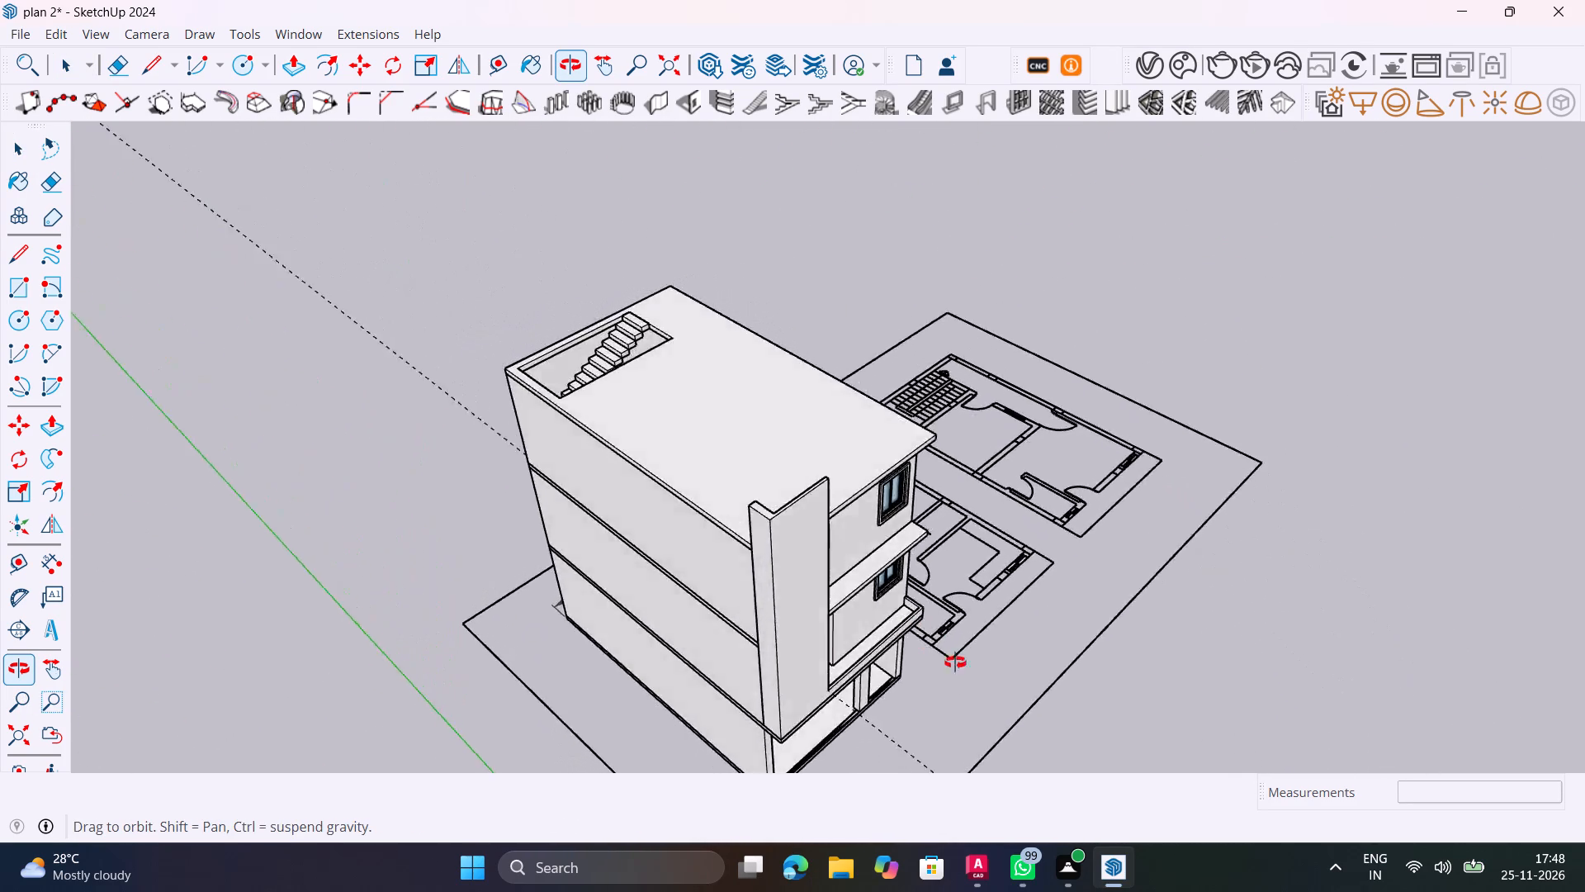
shift+middle_drag(955, 662, 1440, 808)
middle_drag(994, 581, 529, 440)
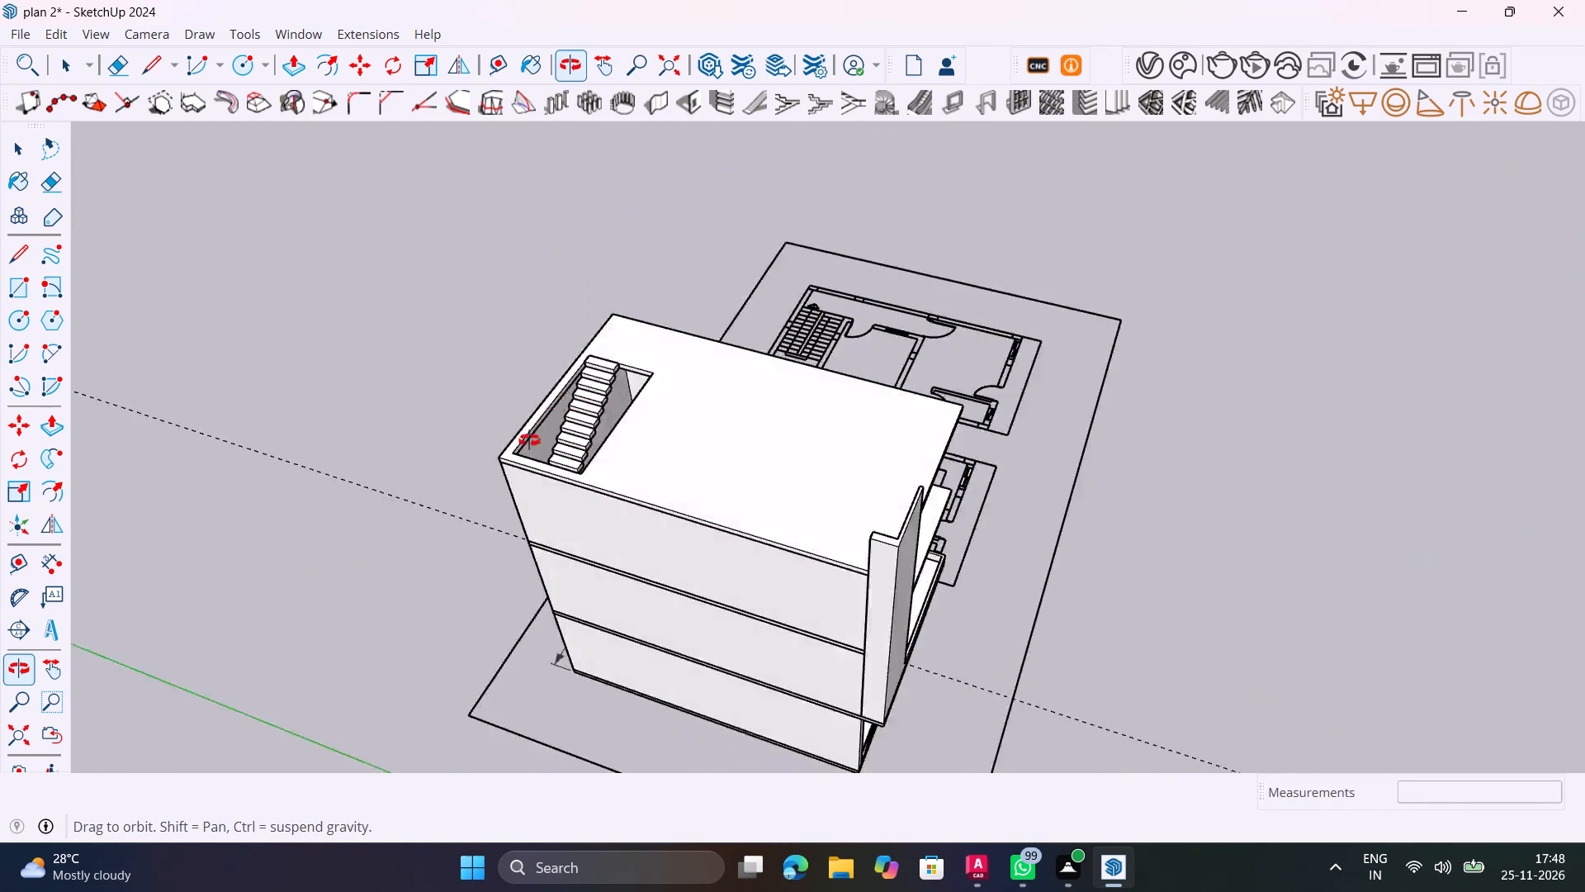
middle_drag(529, 440, 179, 292)
scroll(657, 578, up, 3)
middle_drag(652, 581, 584, 521)
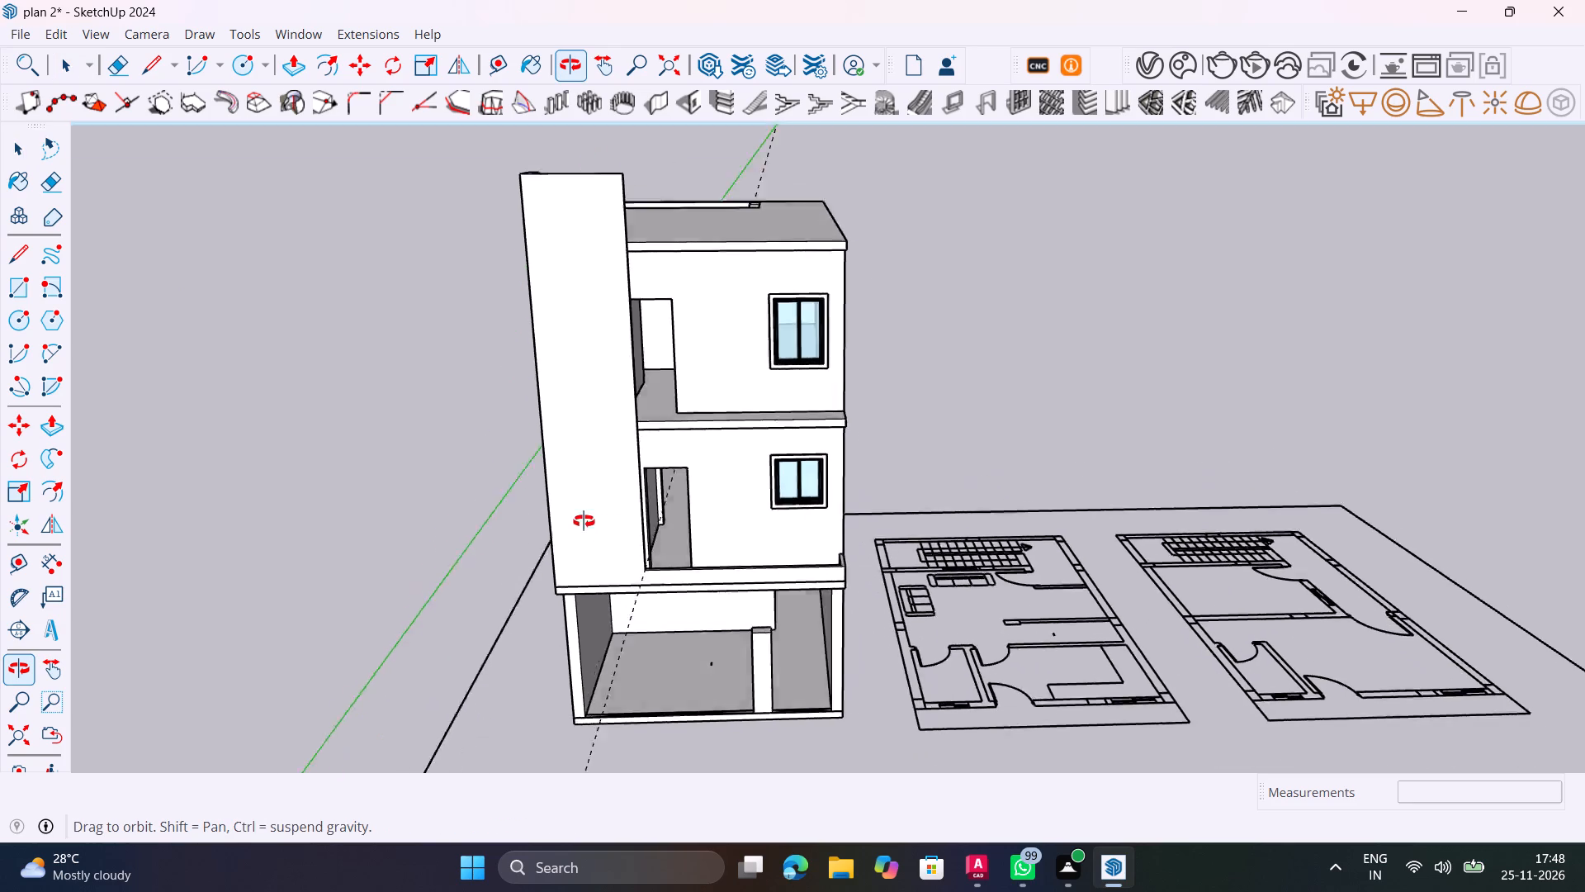
middle_drag(584, 521, 570, 515)
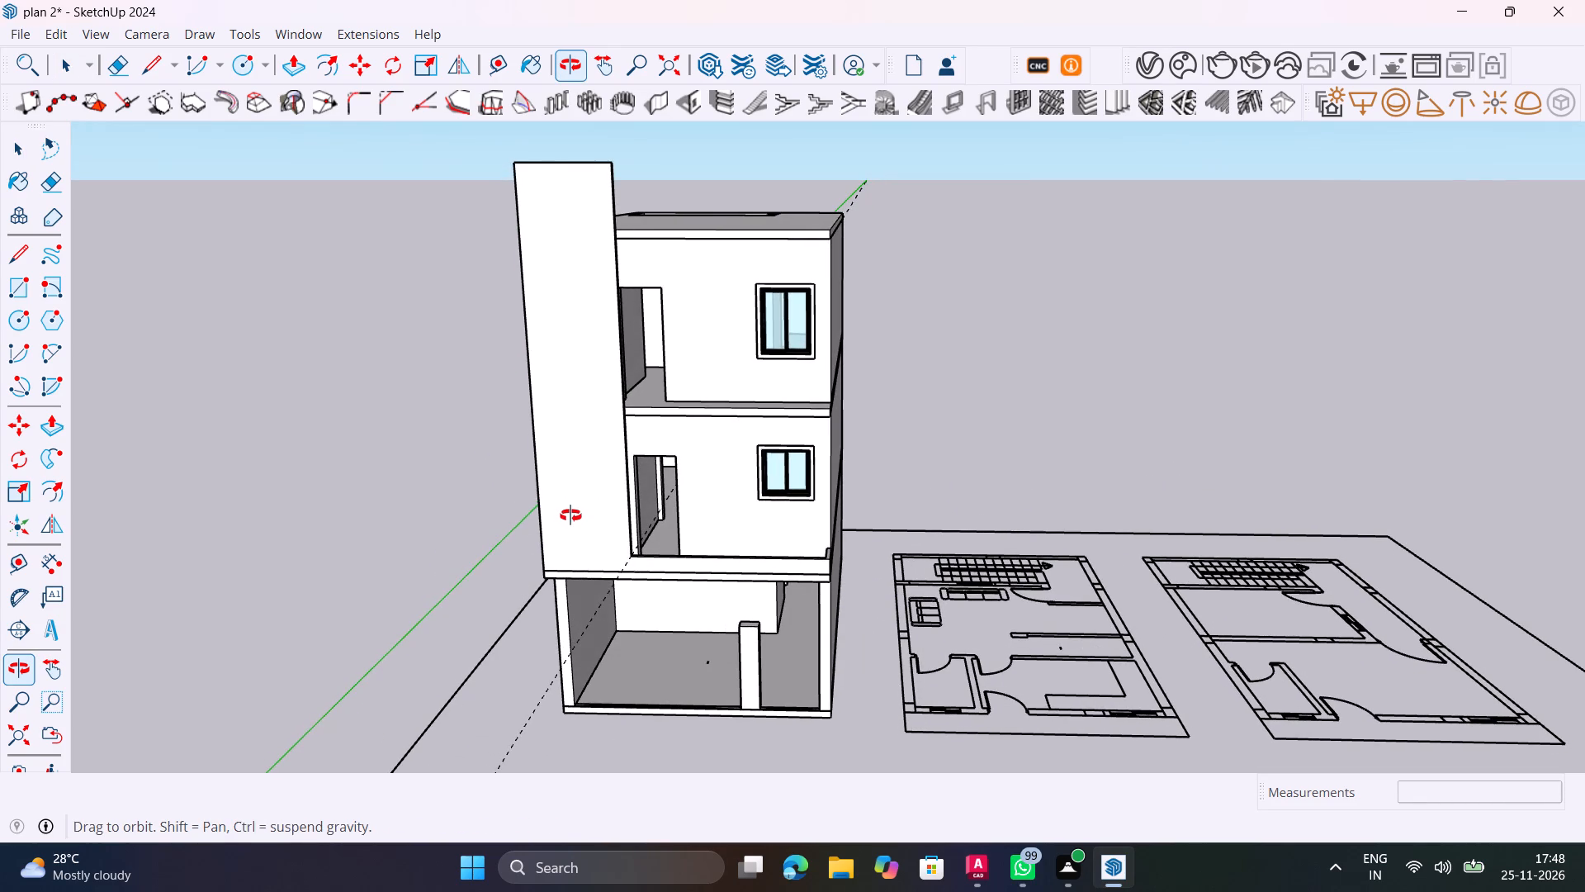
middle_drag(570, 515, 490, 520)
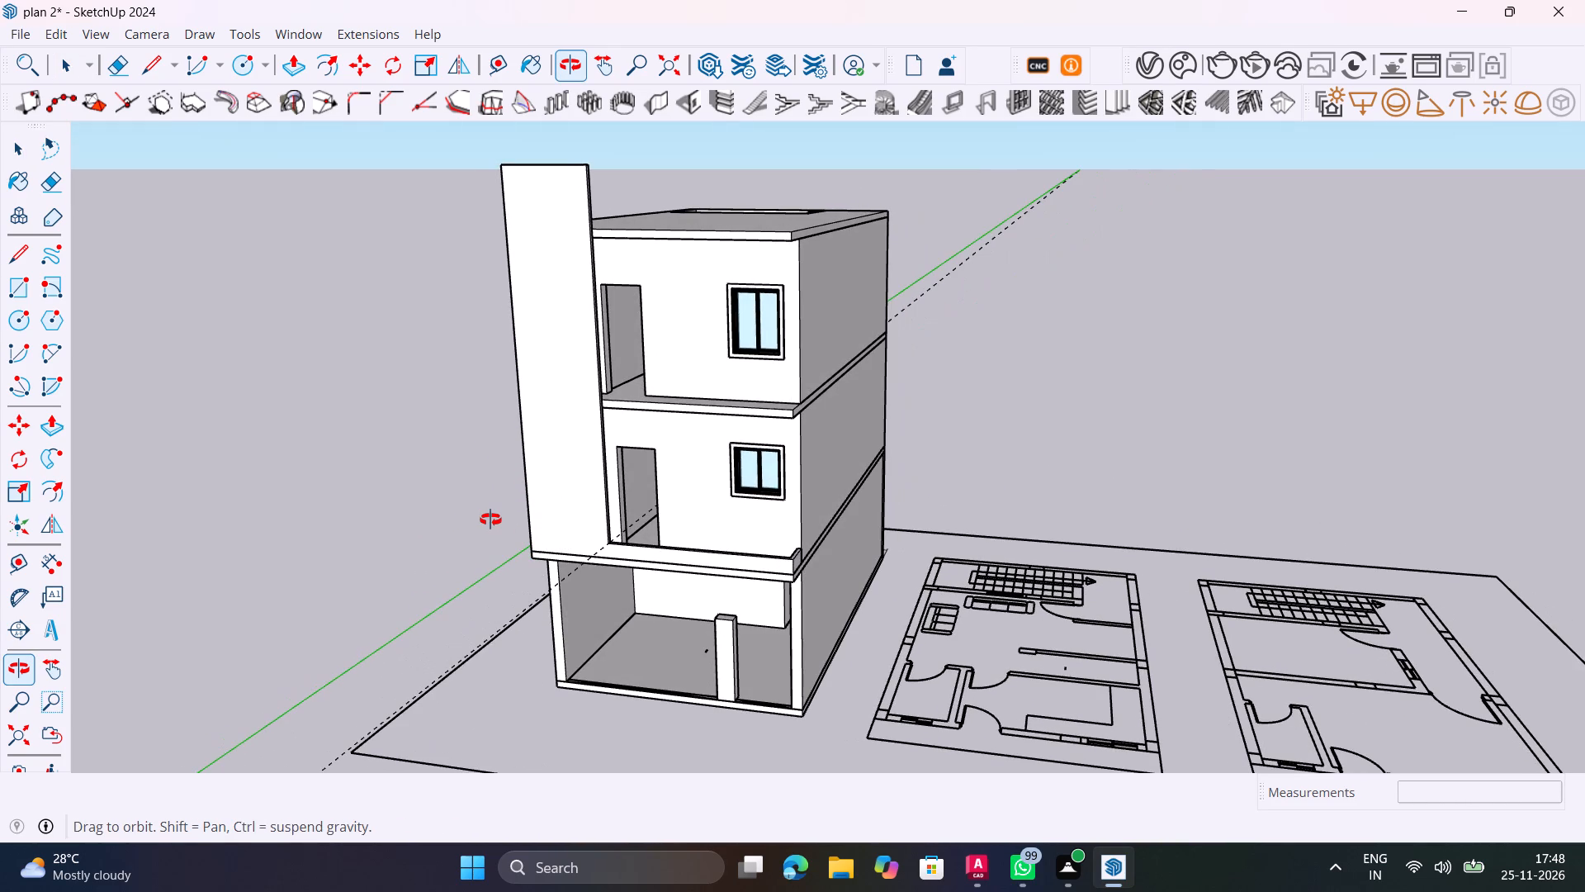
middle_drag(490, 520, 490, 529)
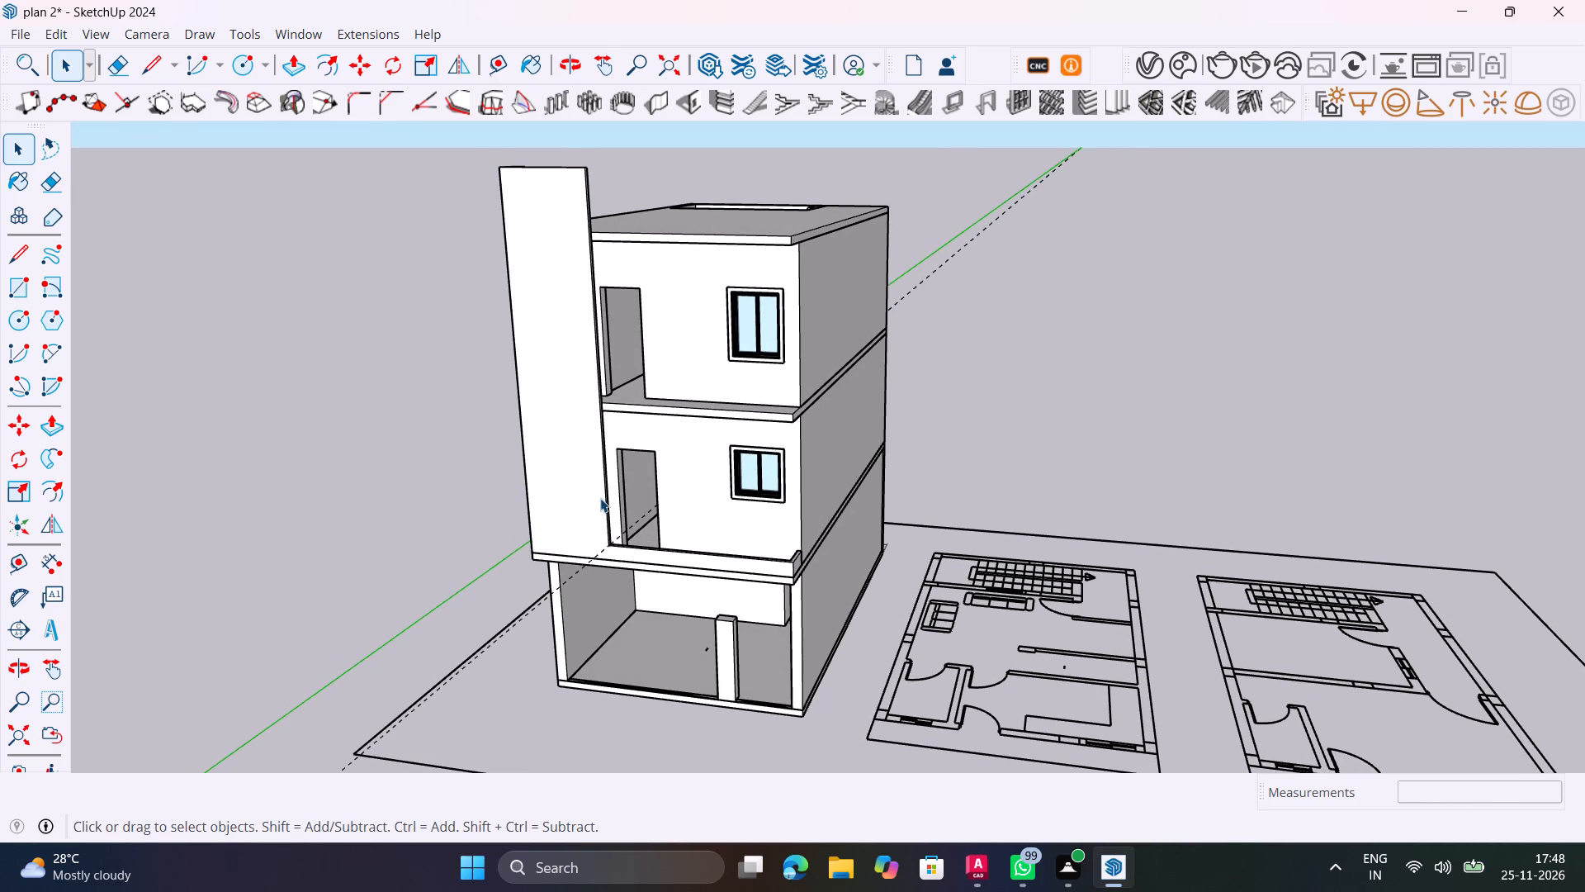
shift+middle_drag(596, 497, 613, 584)
scroll(596, 429, up, 5)
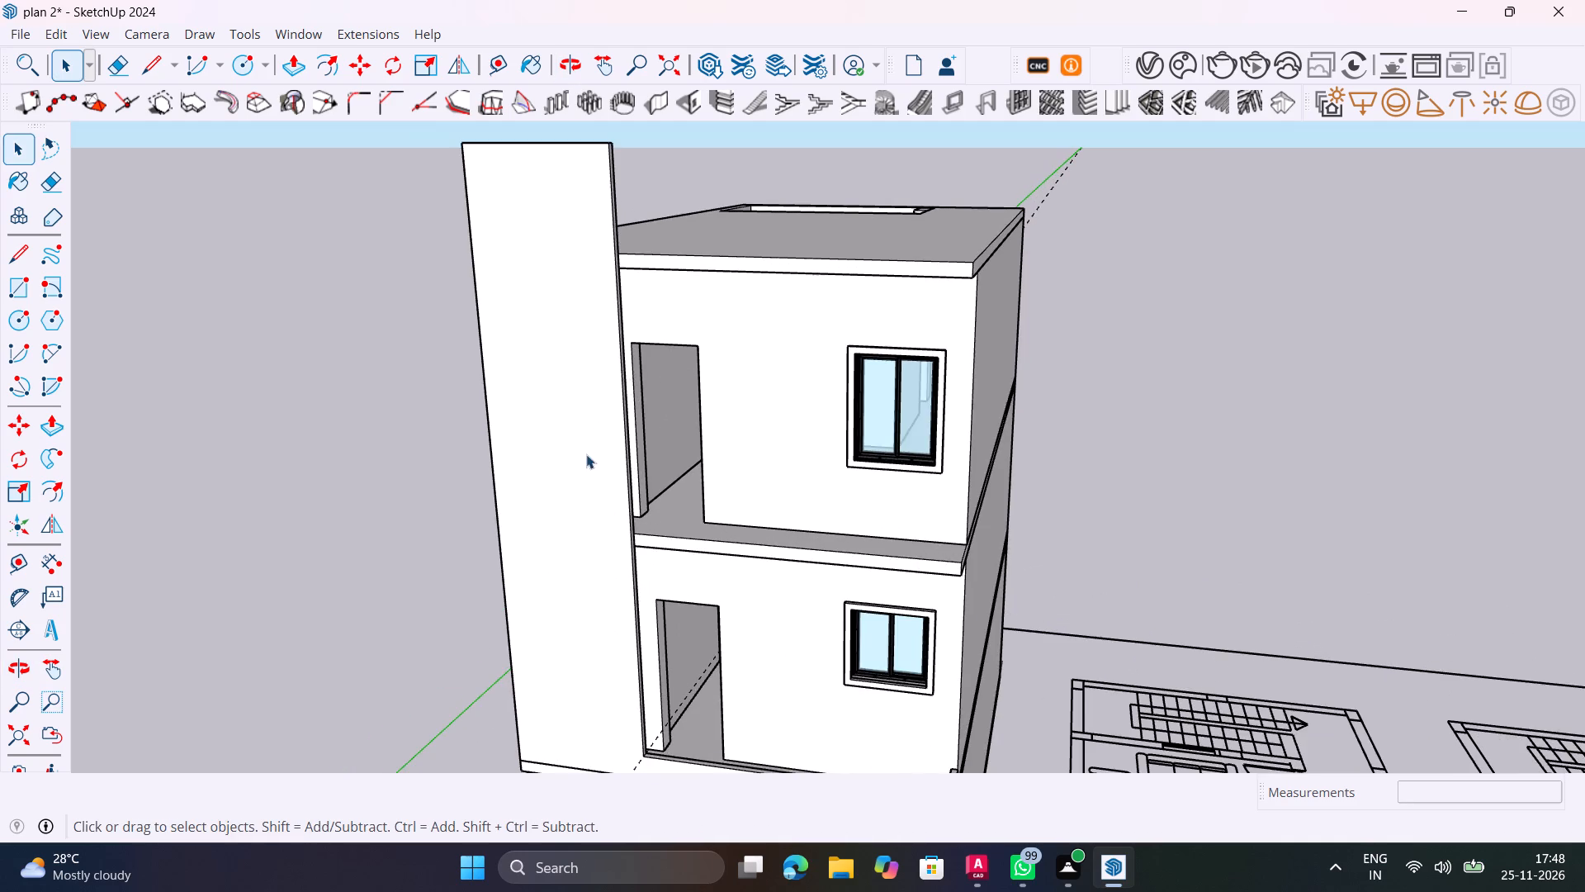
middle_drag(603, 453, 463, 513)
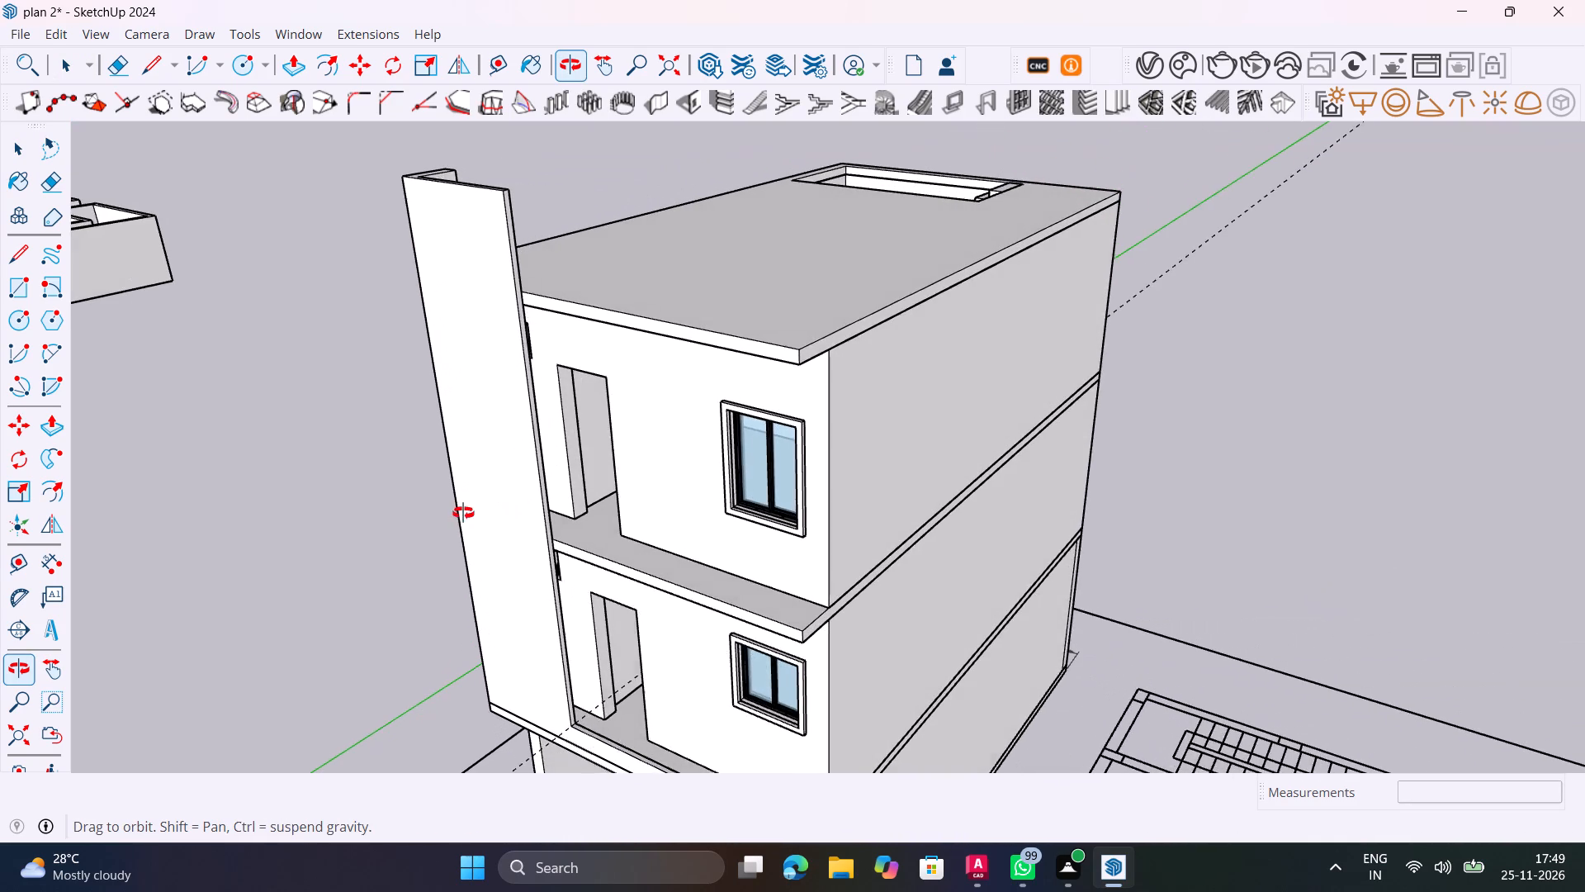
middle_drag(463, 513, 462, 513)
shift+middle_drag(513, 564, 449, 510)
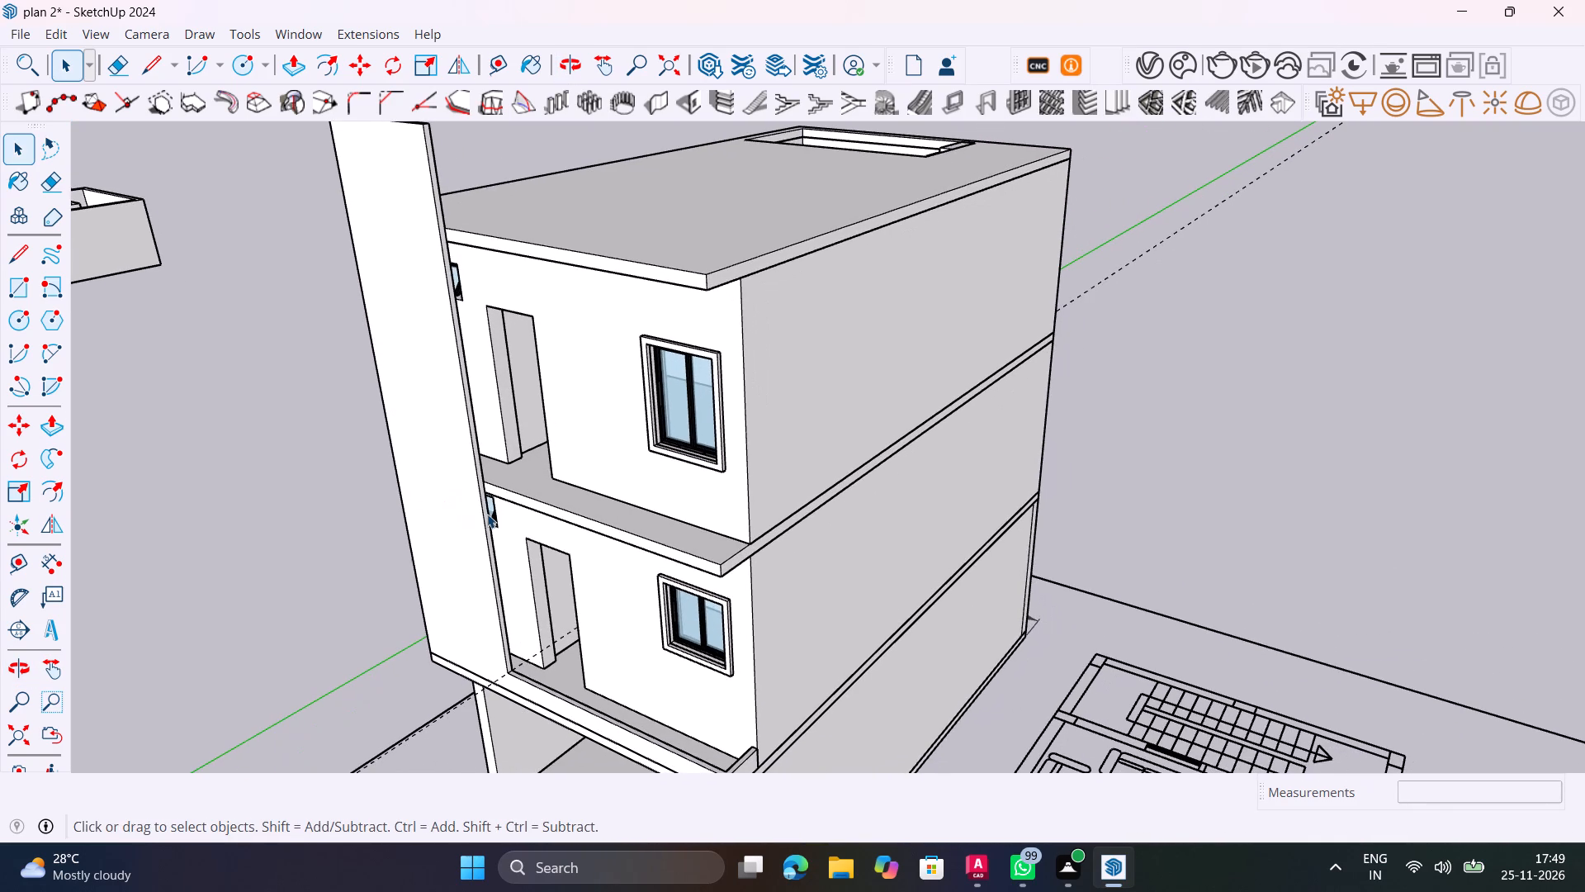
Open the roof slab group and draw a 6" vertical line across its front edge face where it meets the front panel.
scroll(558, 253, up, 3)
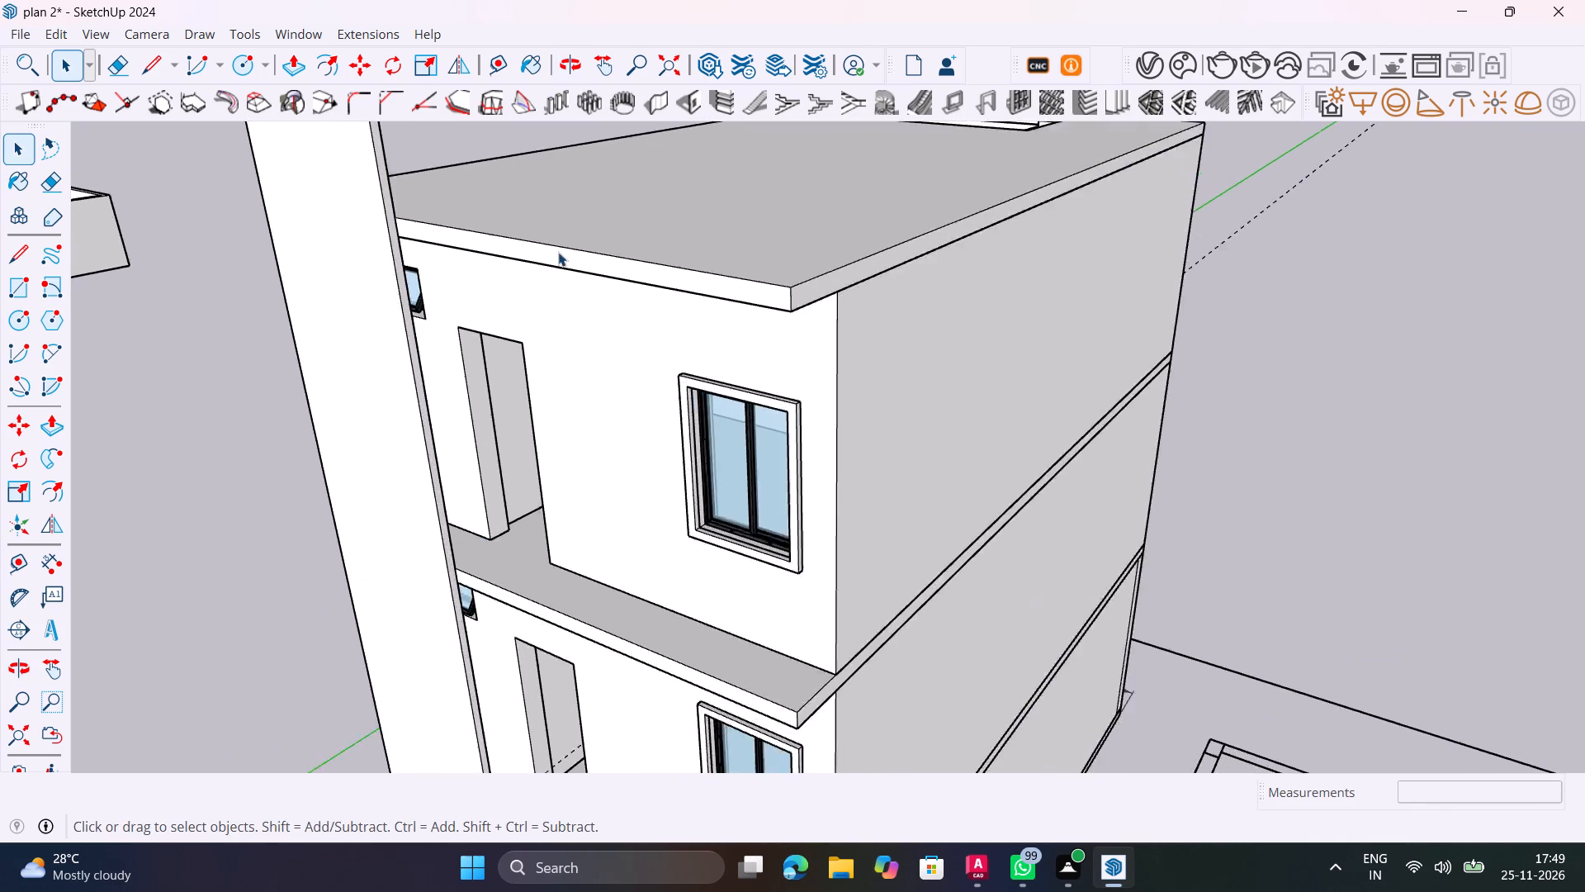
scroll(558, 252, up, 8)
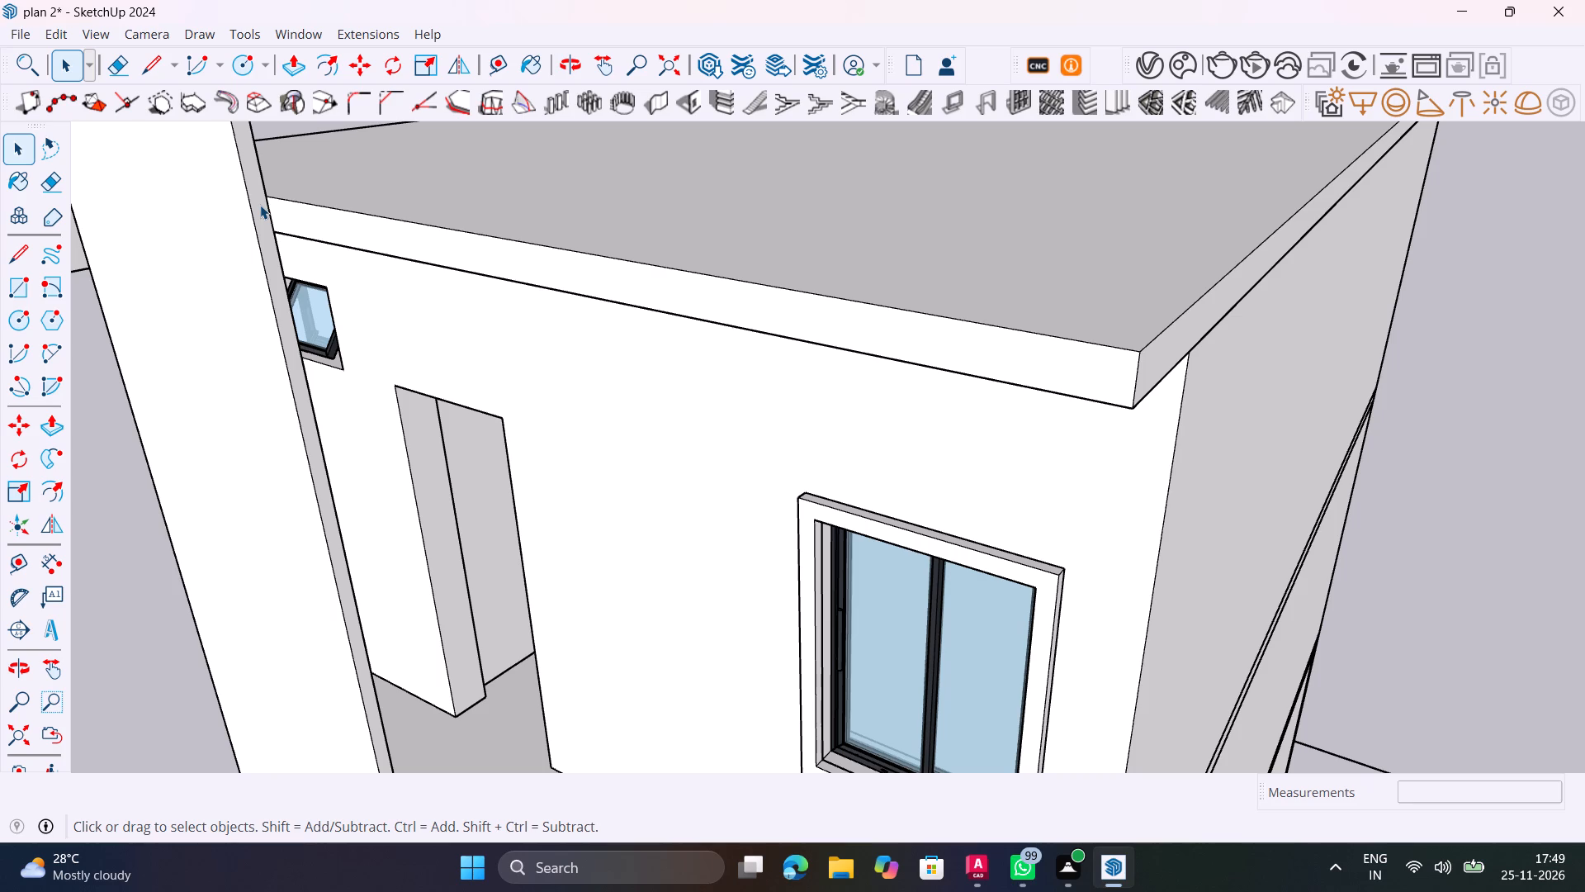
middle_drag(294, 256, 148, 398)
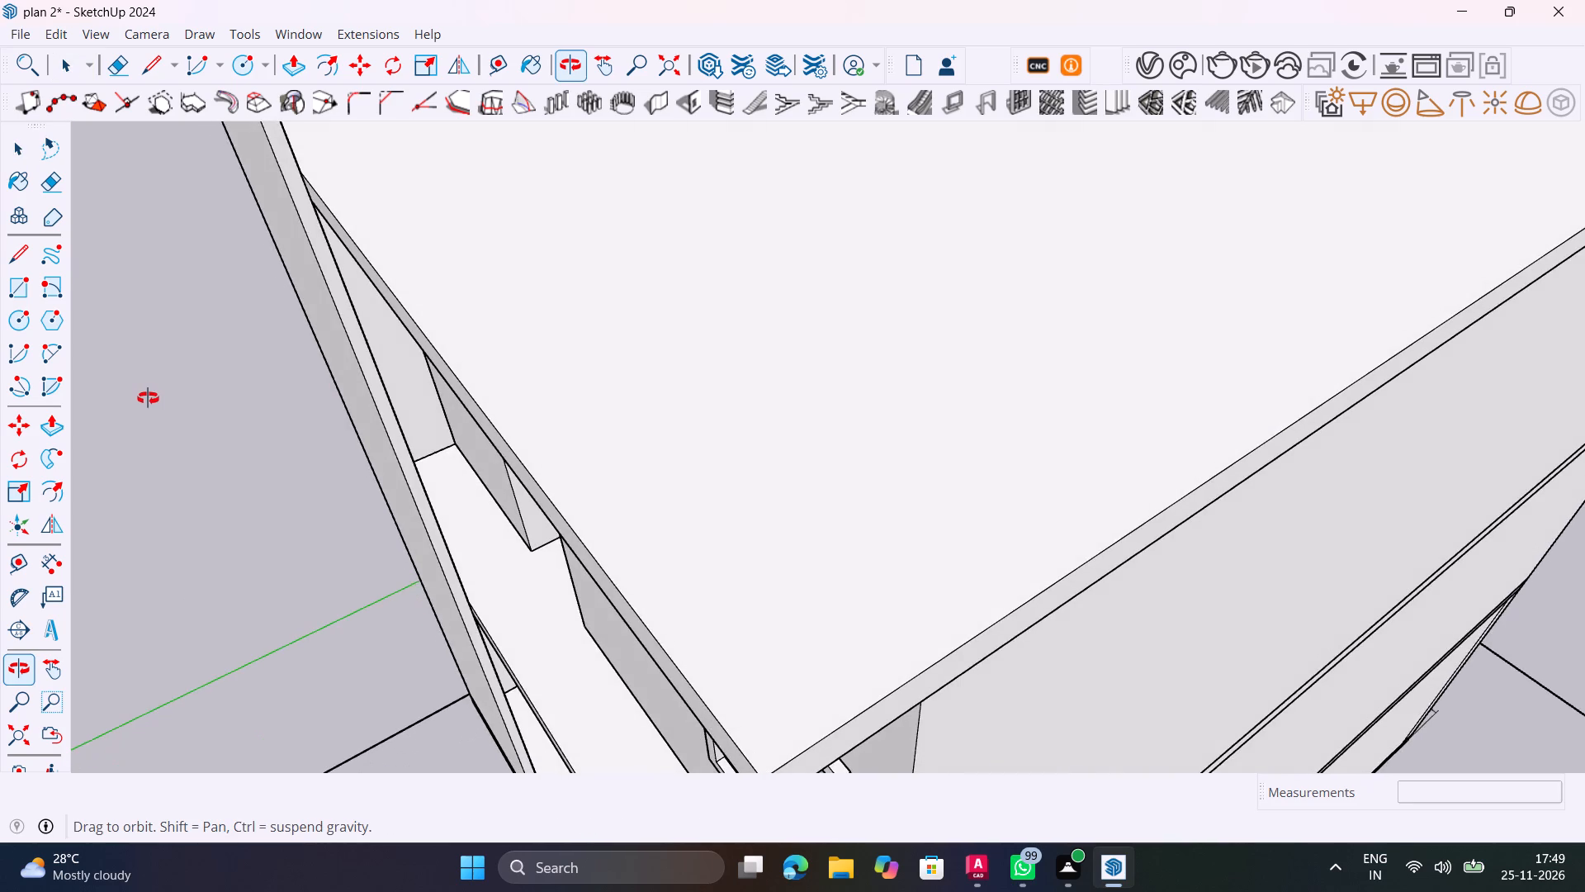
middle_drag(148, 398, 242, 496)
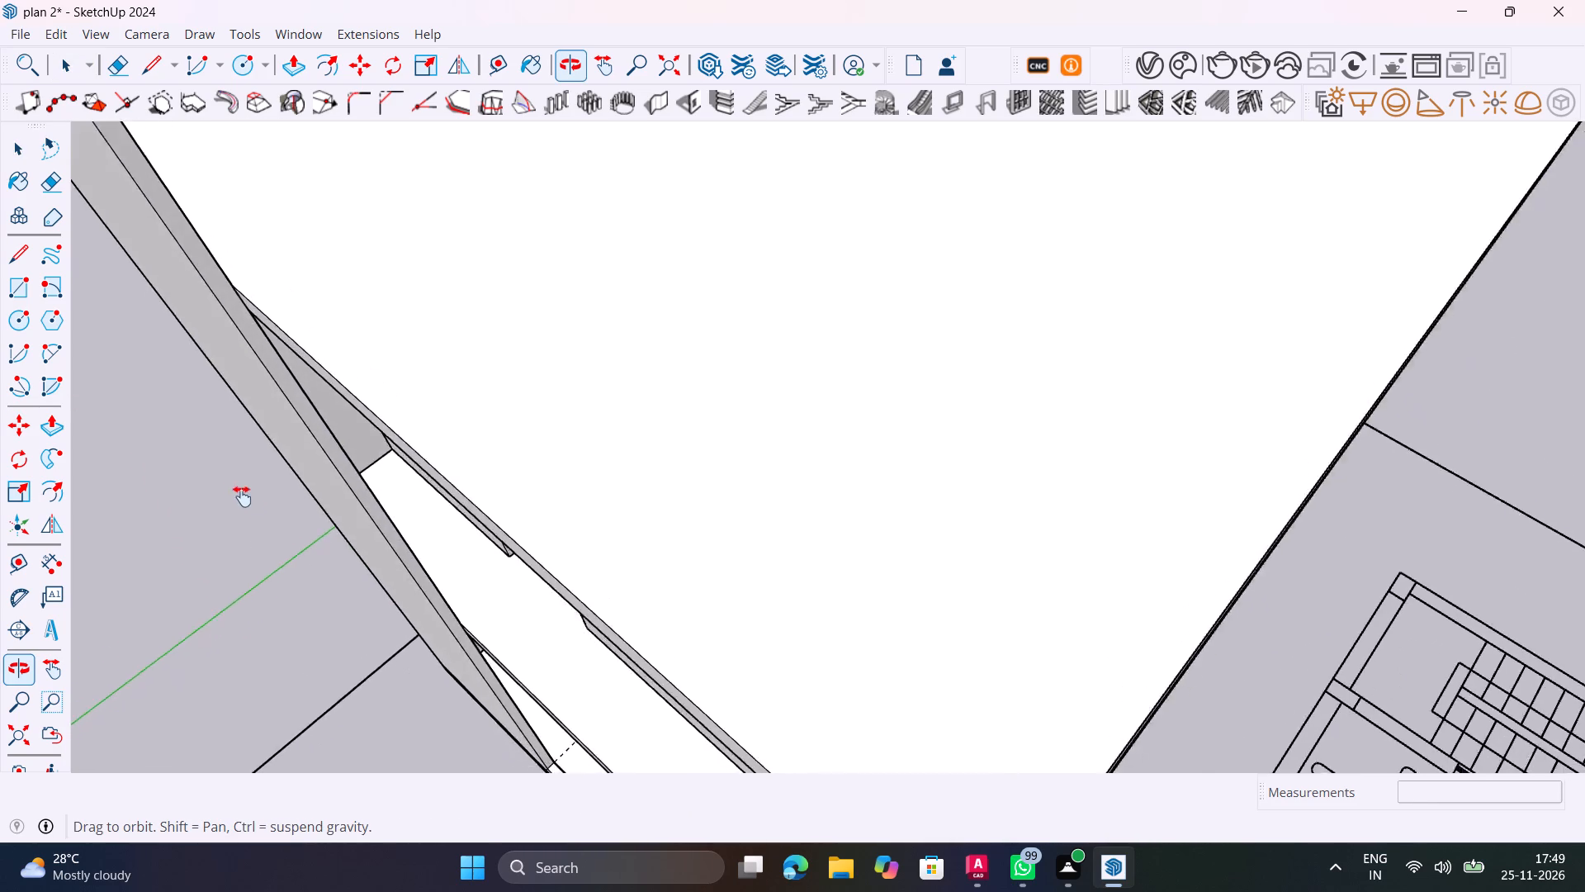
middle_drag(242, 496, 472, 416)
double_click(486, 387)
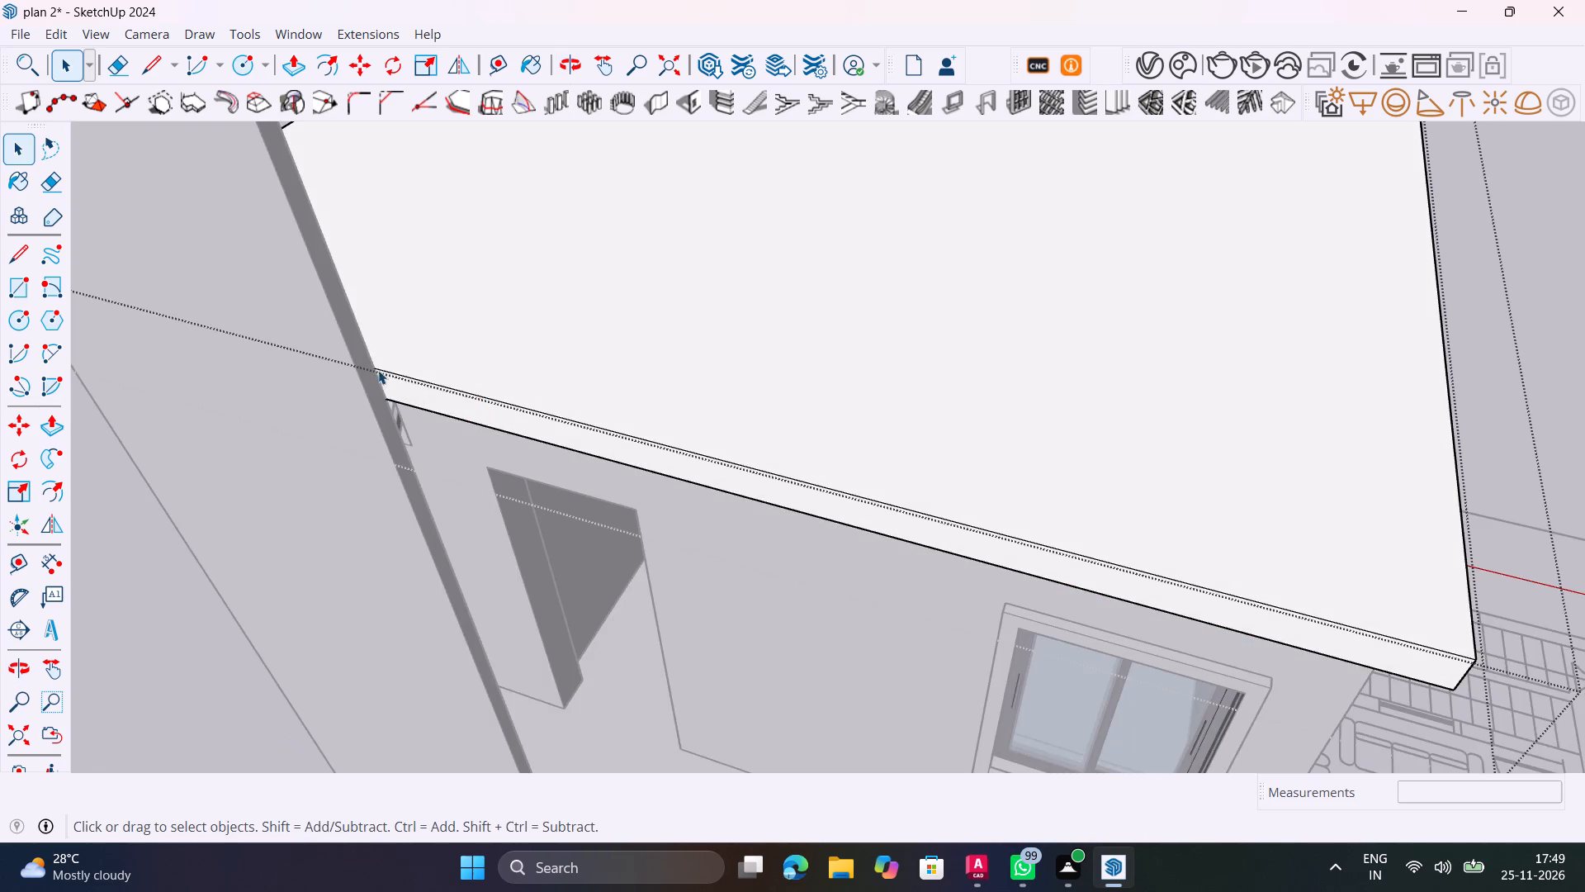
scroll(390, 387, up, 9)
key(l)
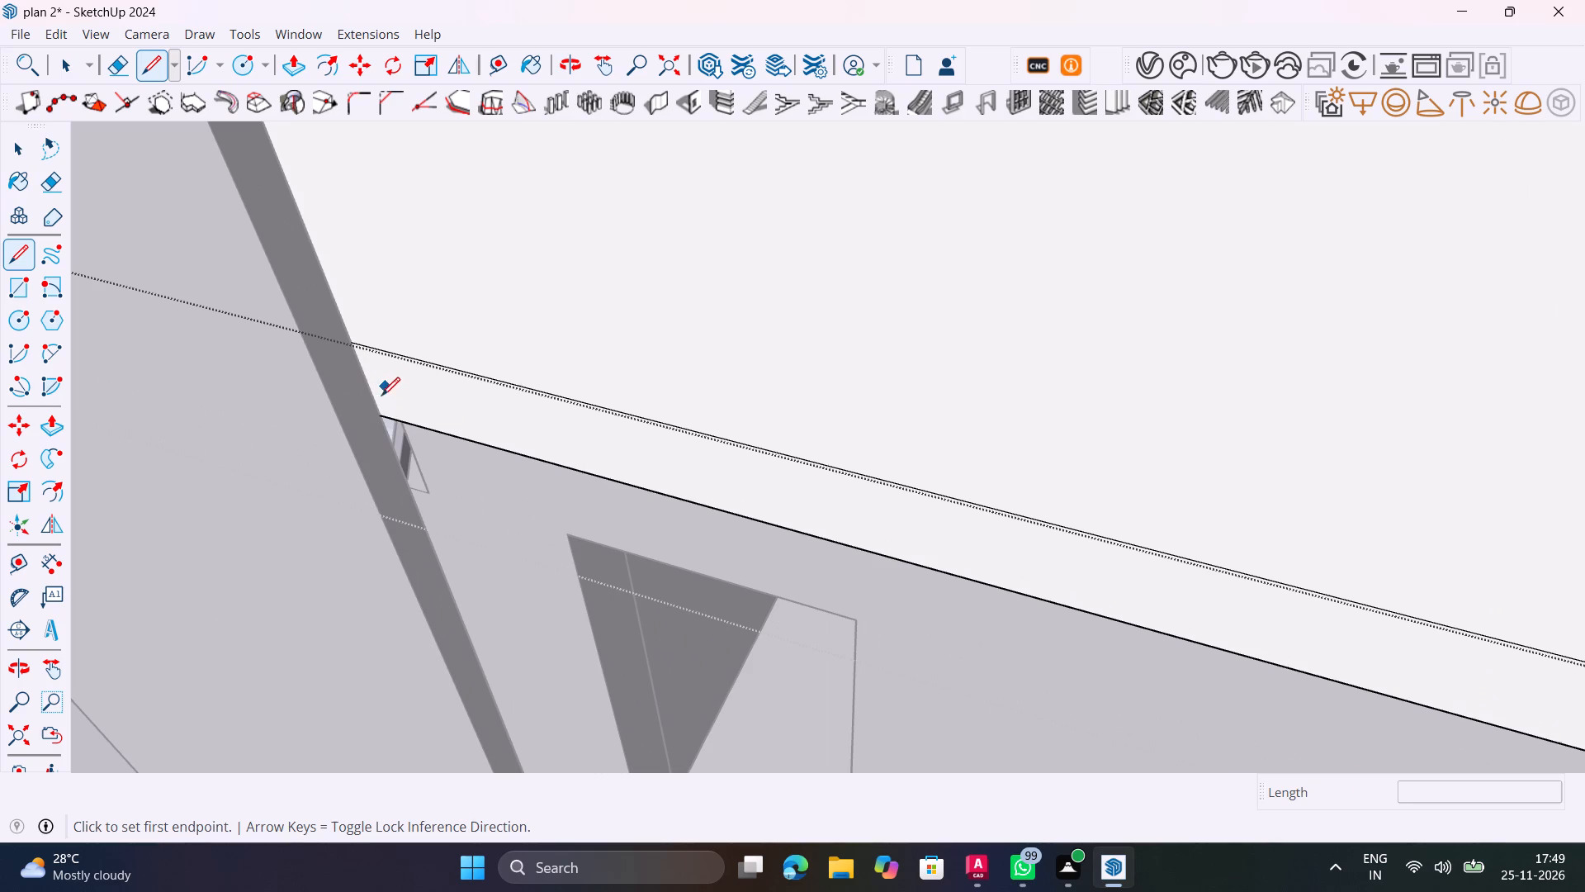
click(378, 414)
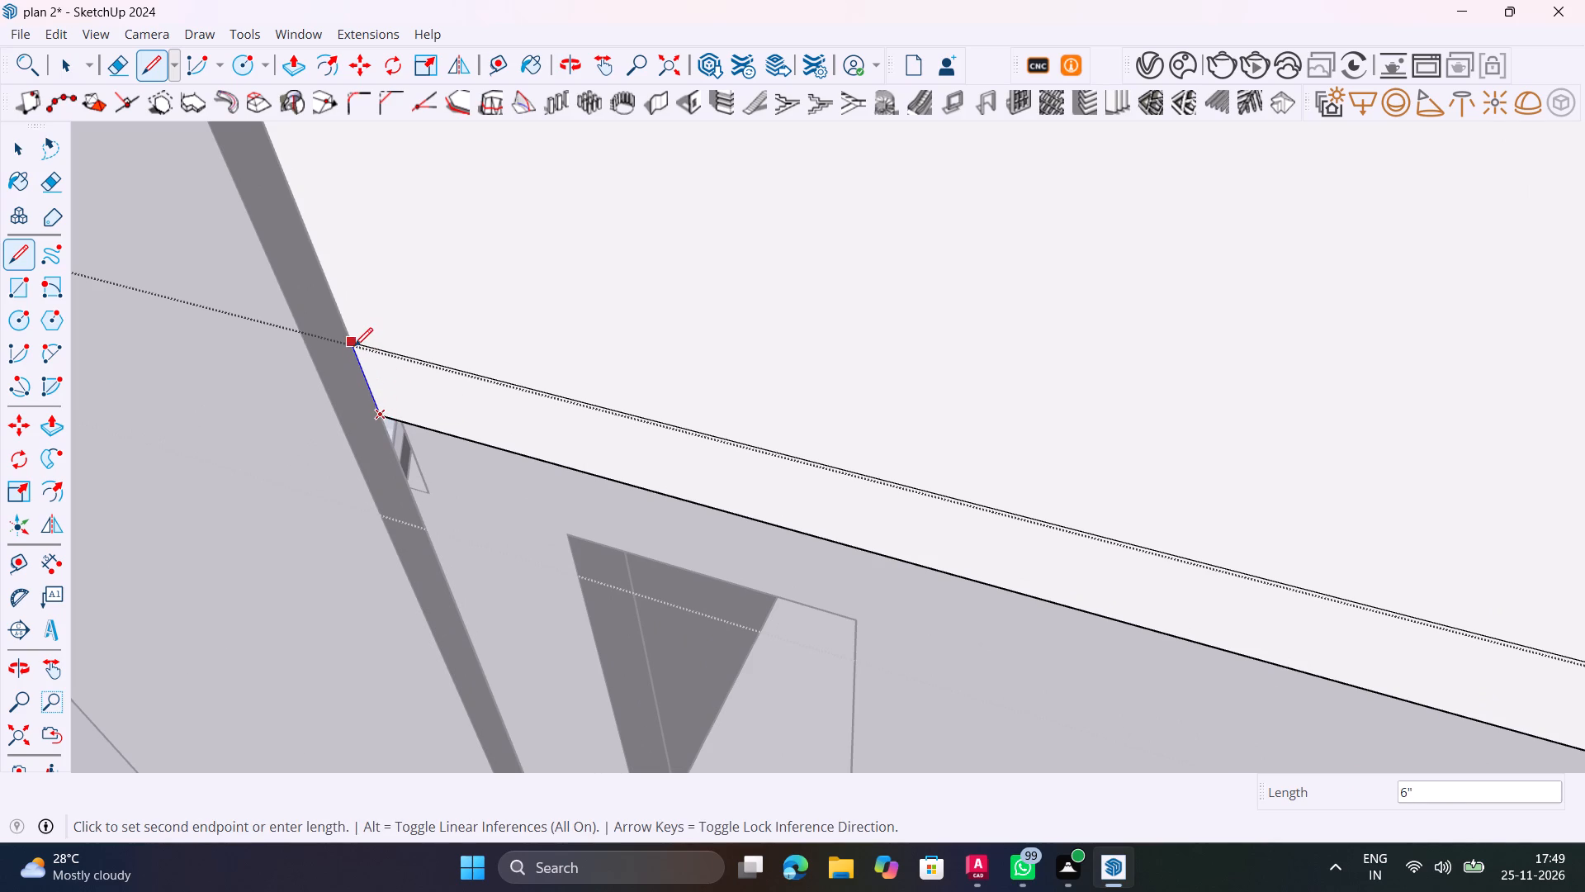
click(354, 346)
Push/pull the roof slab's front edge face beside the panel outward 3" and close the group.
key(space)
click(384, 367)
key(p)
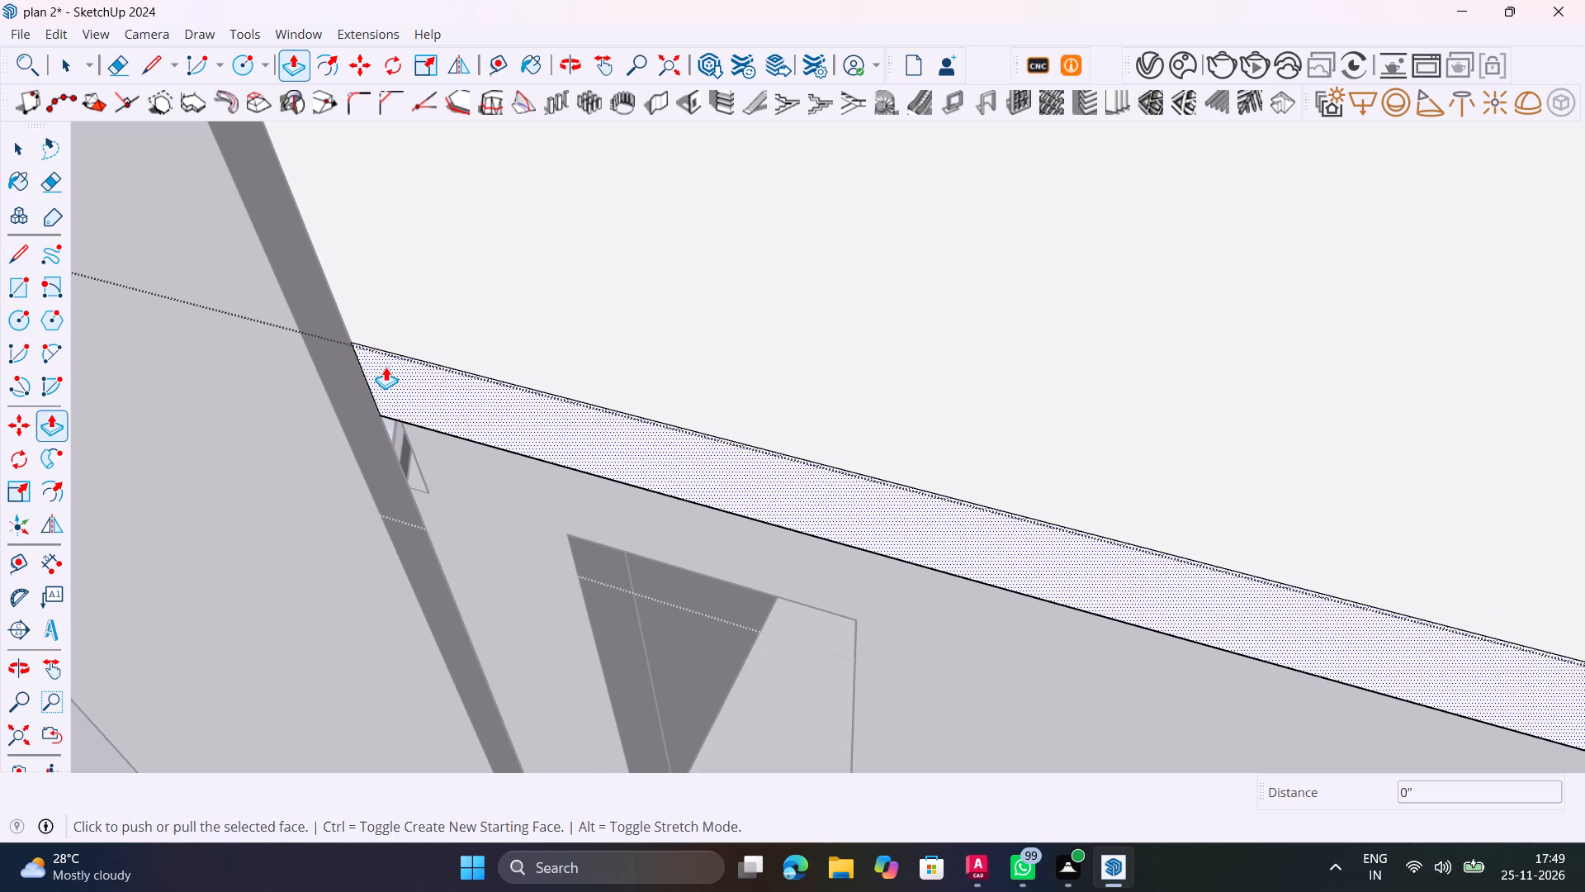
click(386, 367)
click(310, 350)
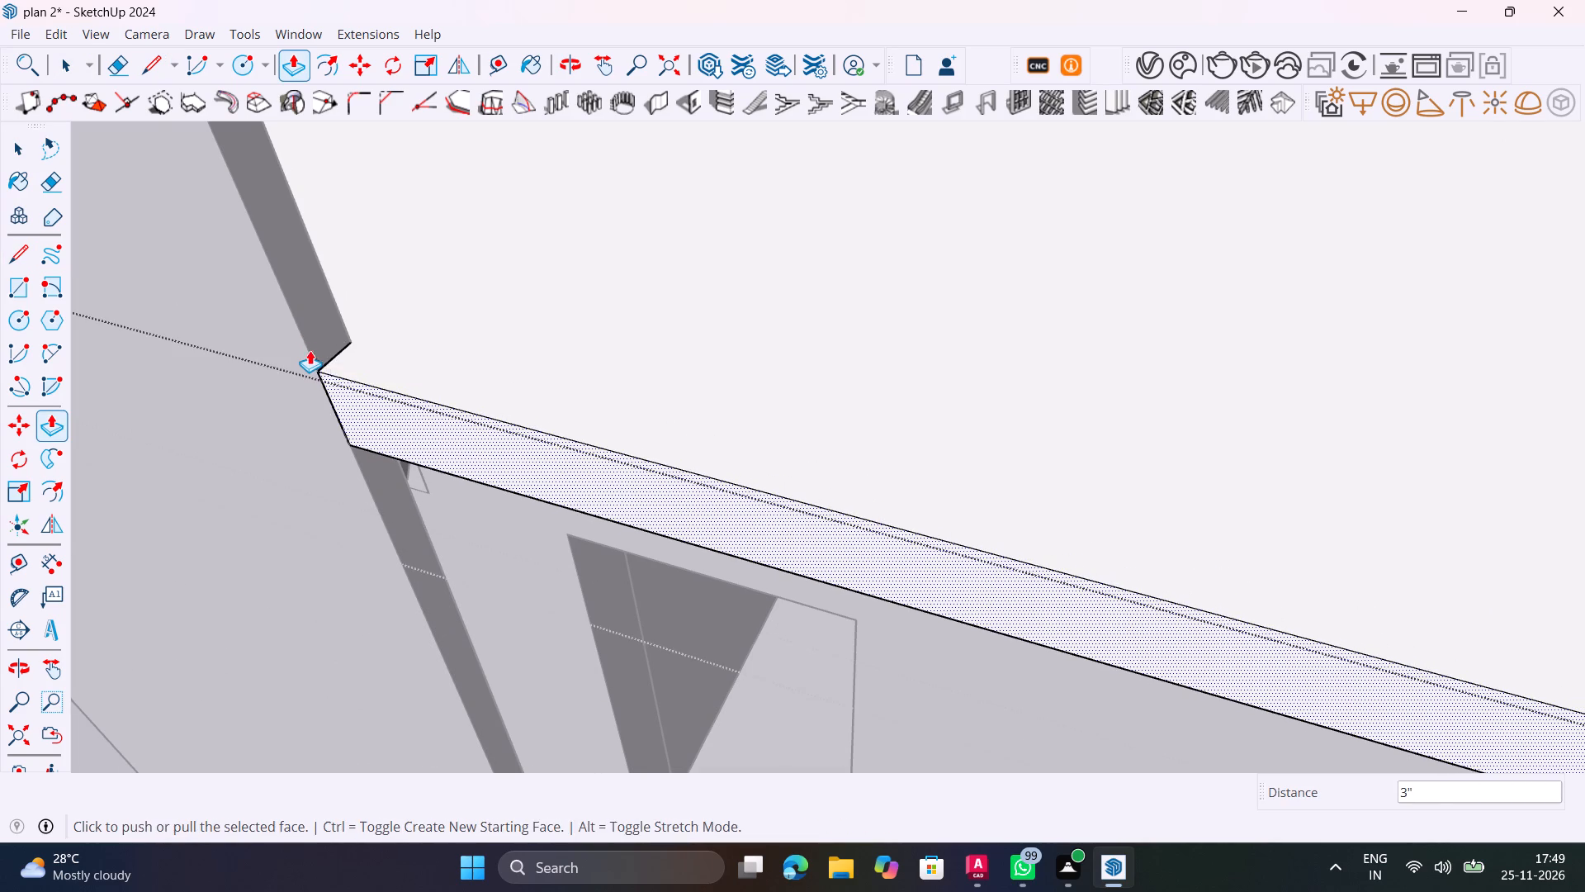
scroll(343, 350, down, 20)
scroll(343, 350, down, 2)
key(space)
click(1041, 345)
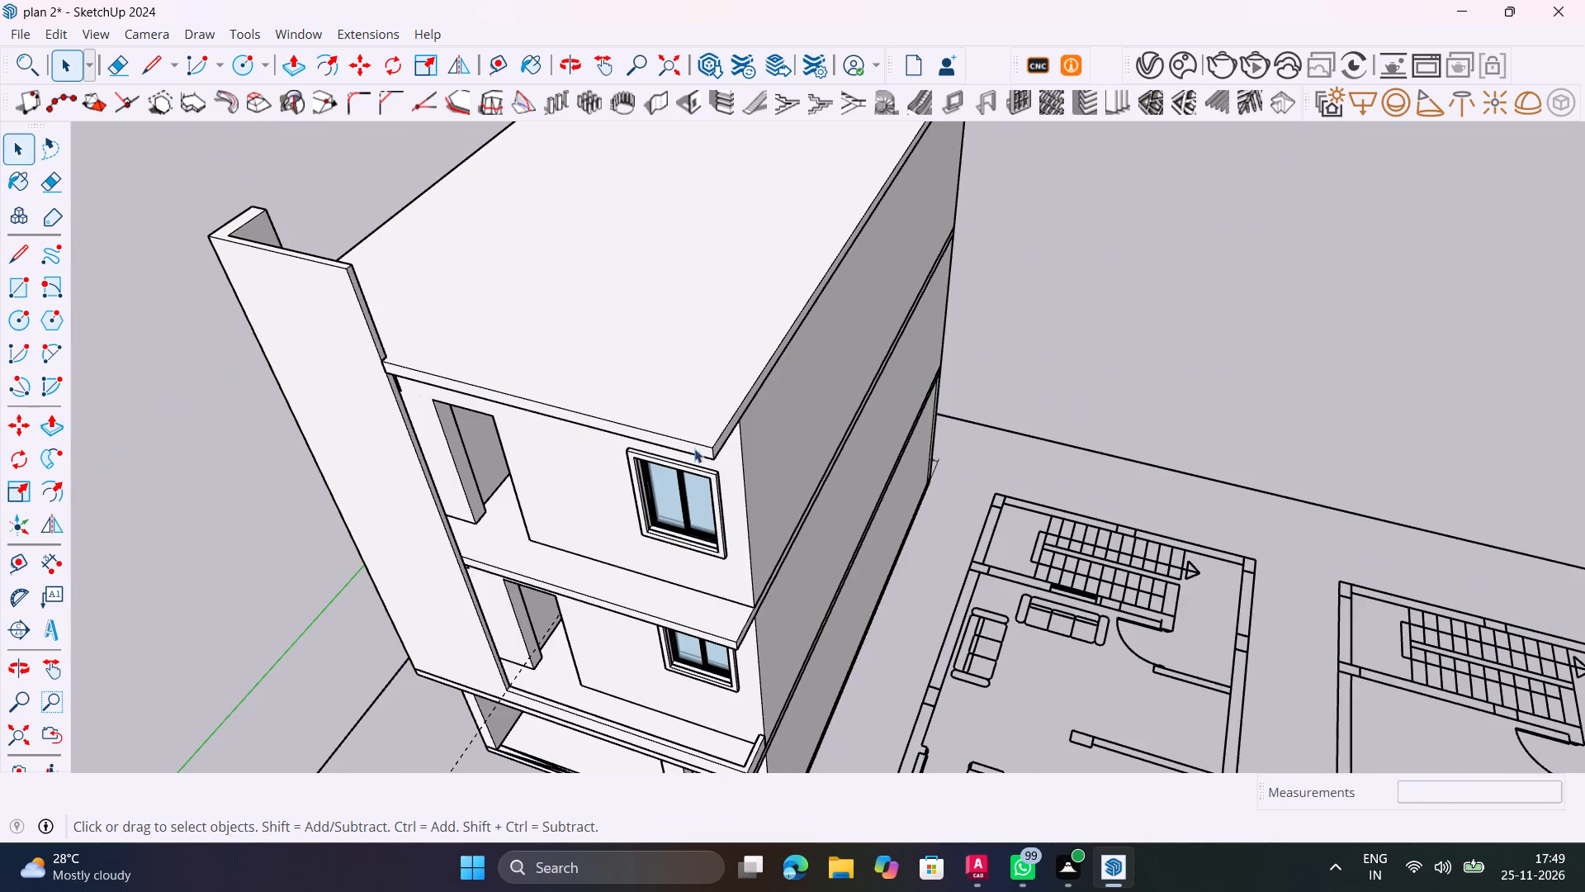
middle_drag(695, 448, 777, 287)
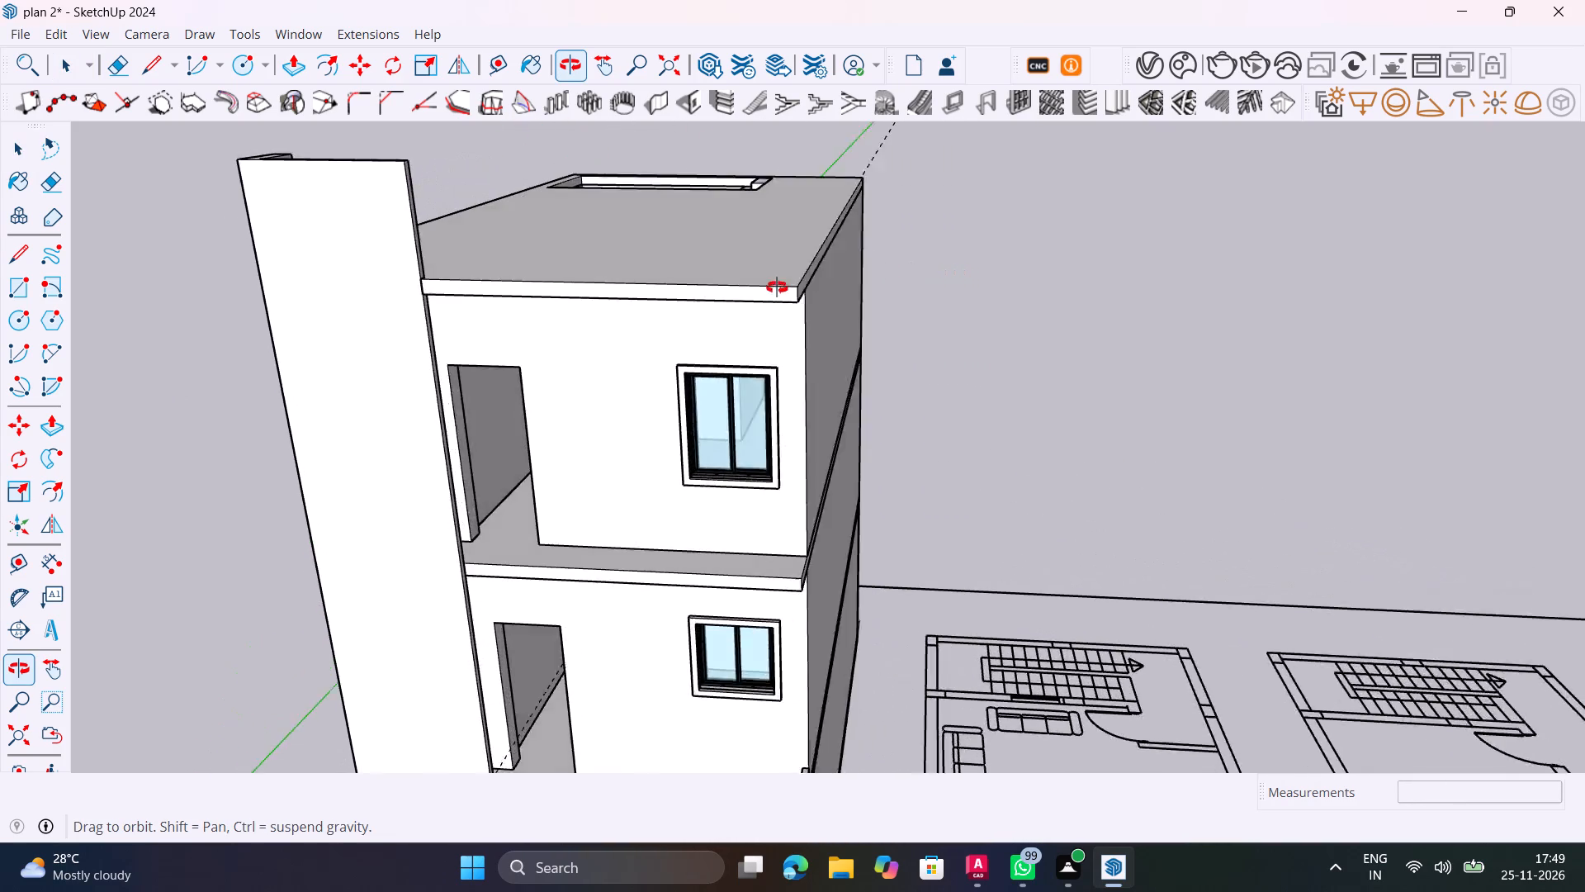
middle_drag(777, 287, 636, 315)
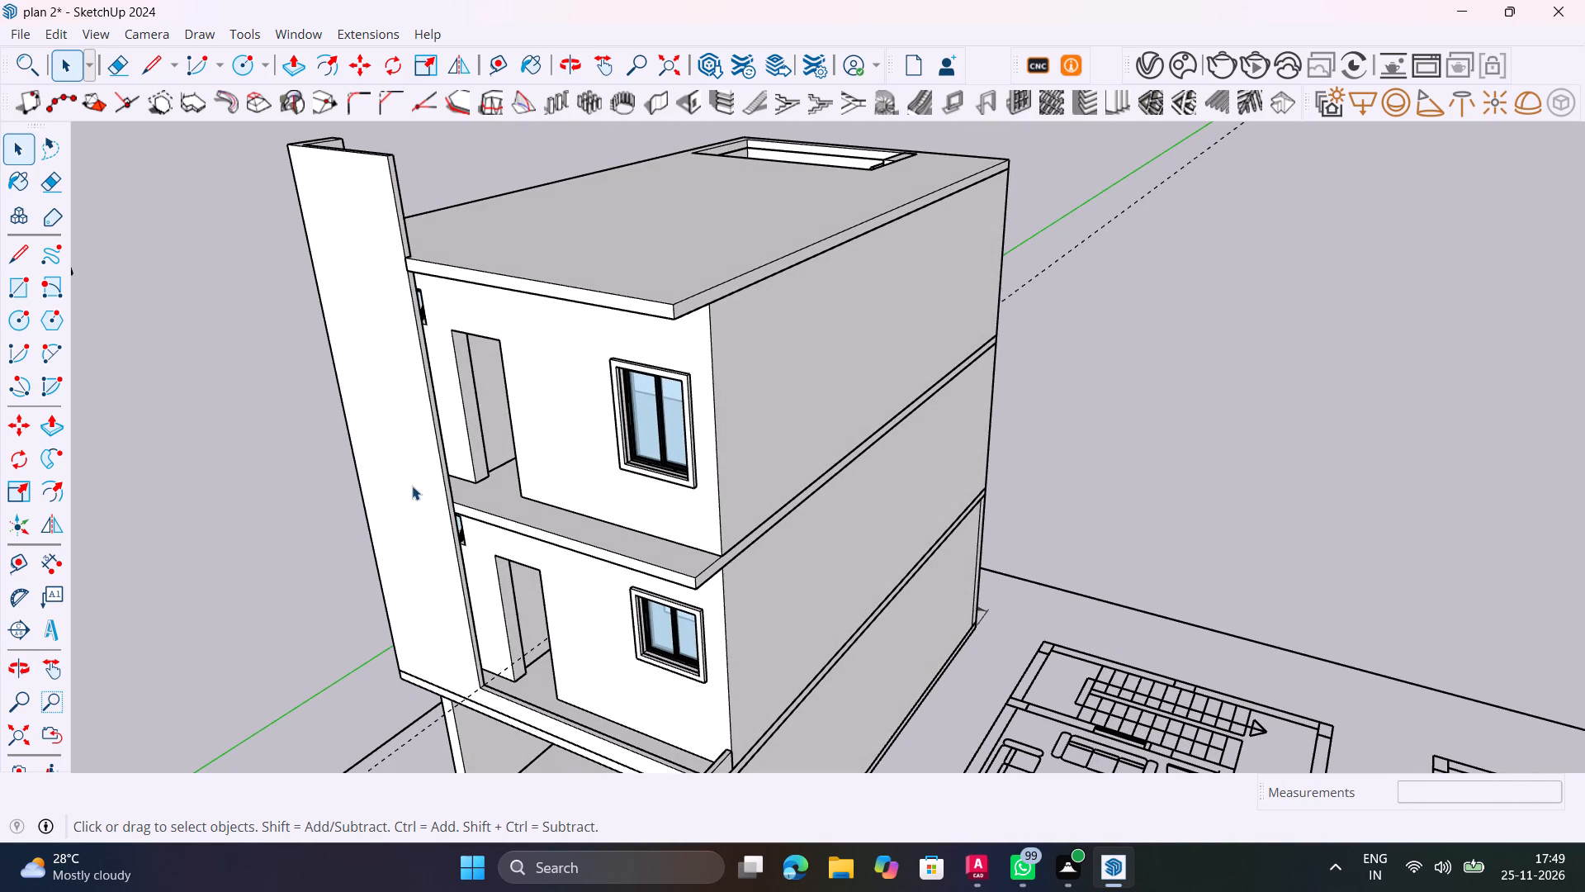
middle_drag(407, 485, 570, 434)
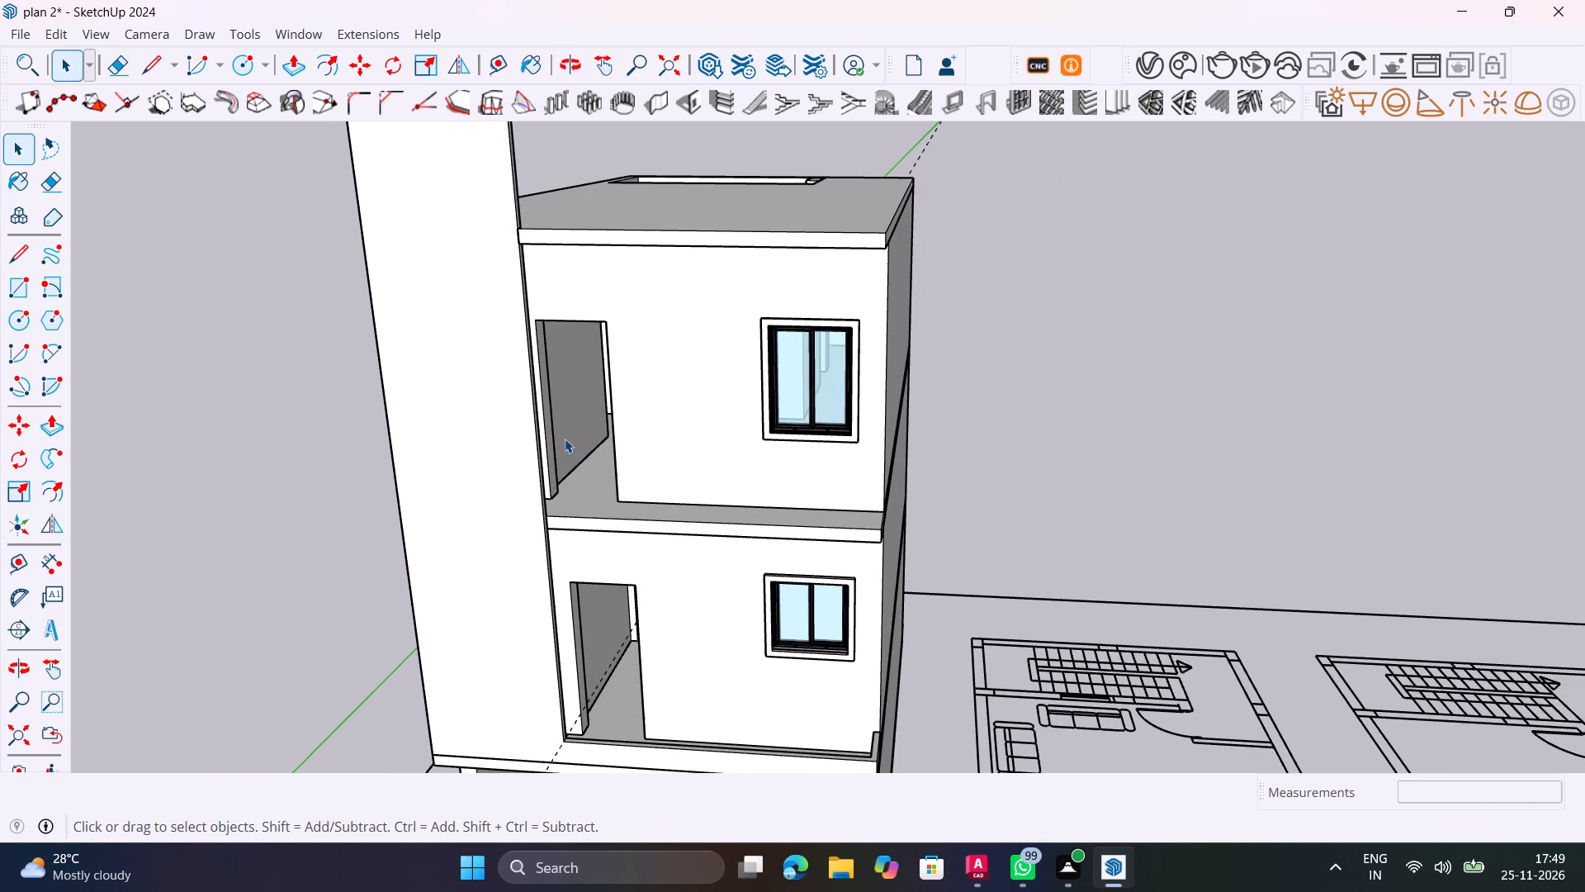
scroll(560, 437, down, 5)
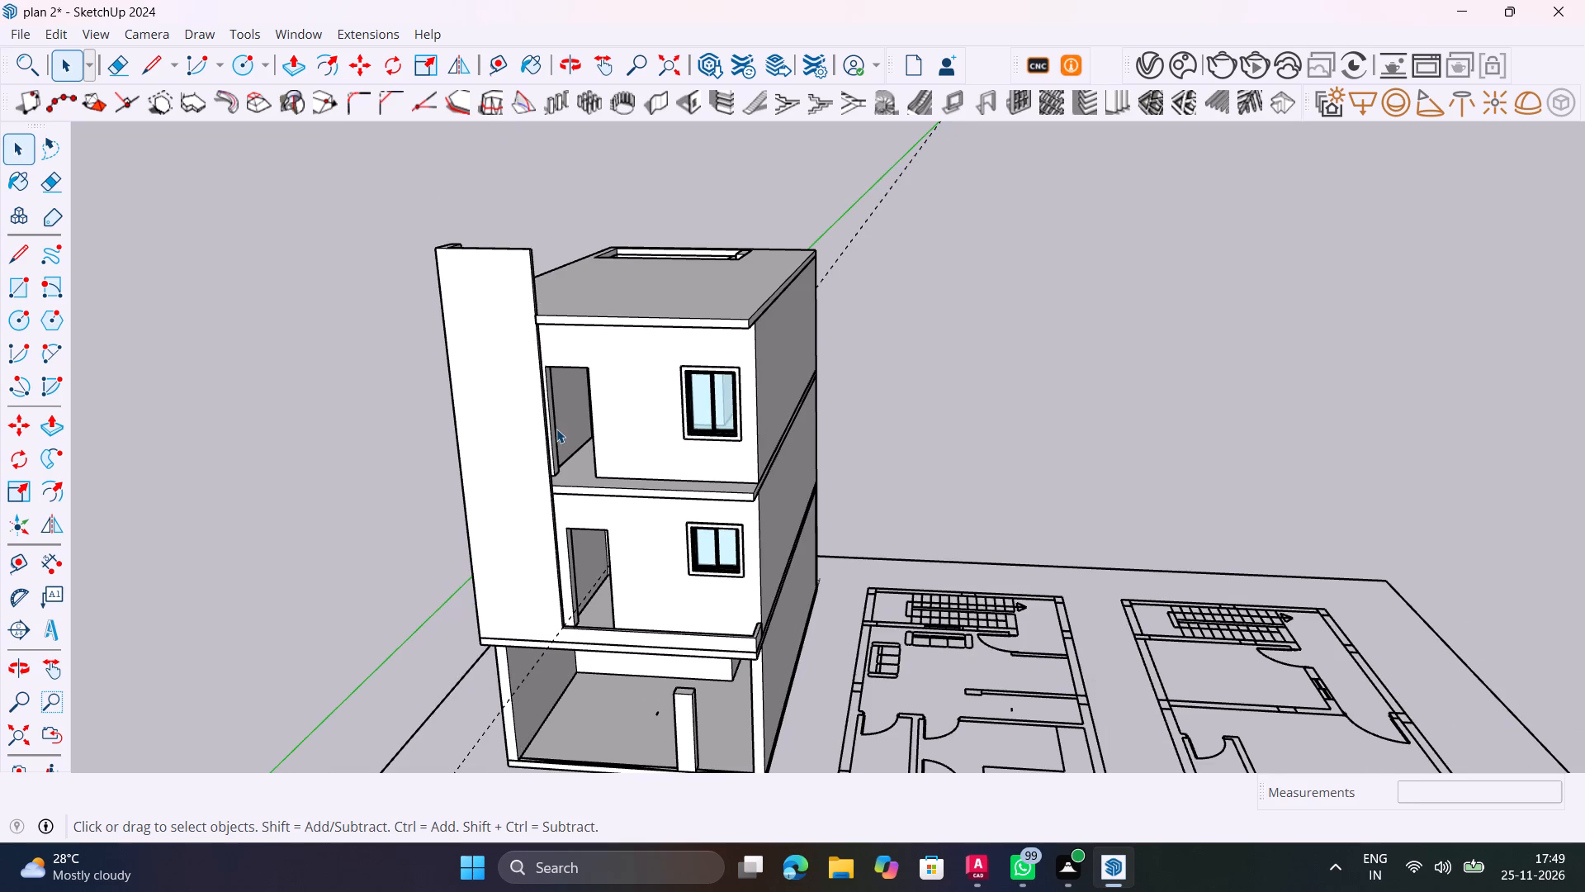
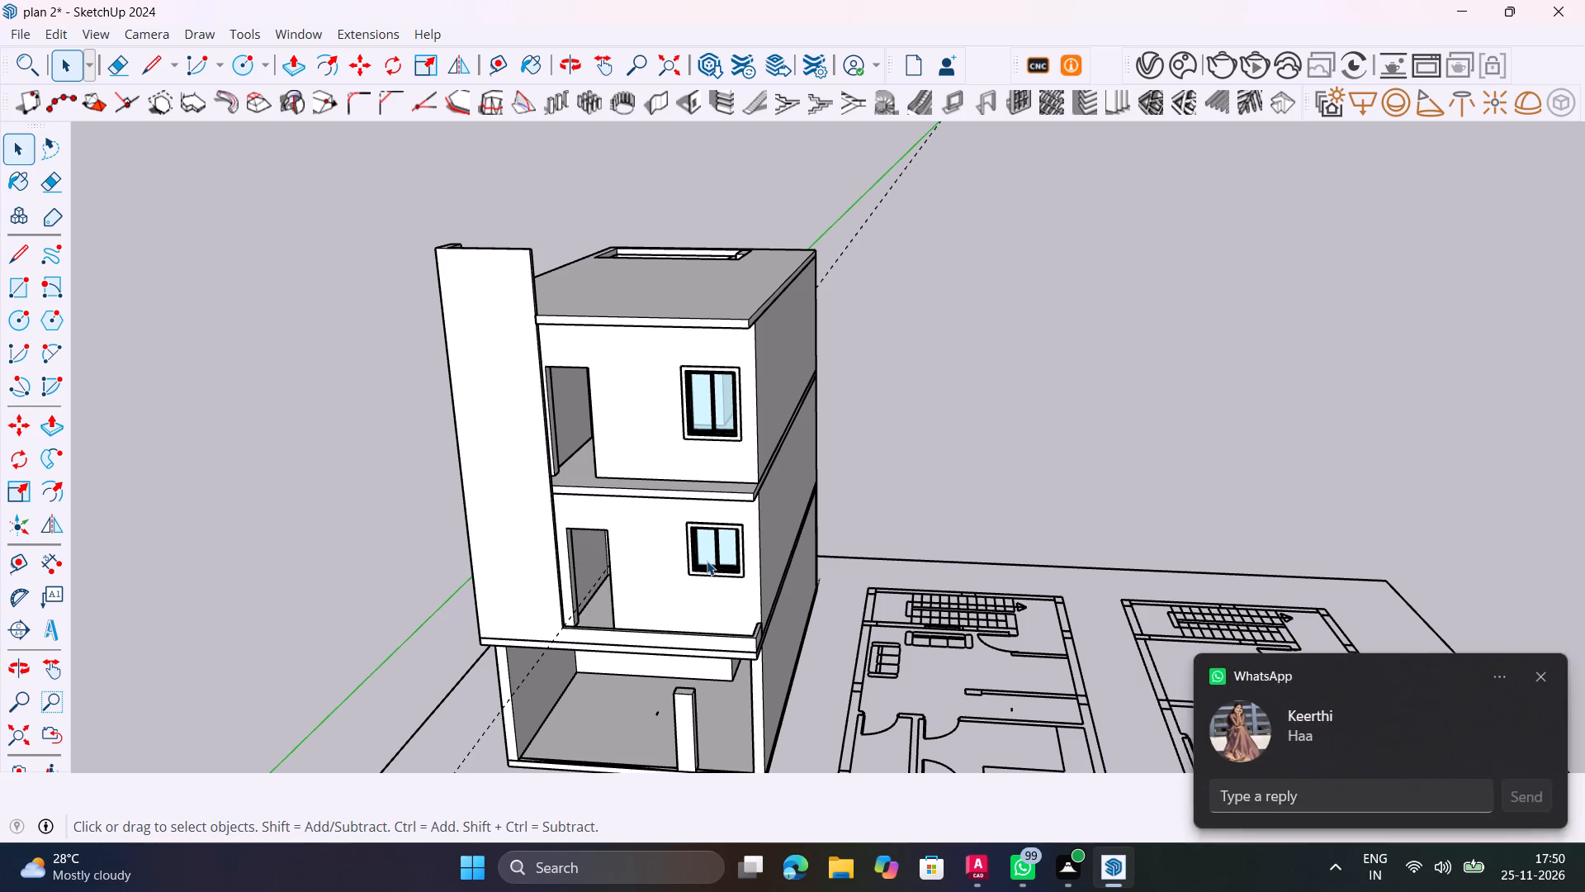
Examine the front facade where the projecting floor and roof slabs meet the tall vertical wall.
click(1545, 633)
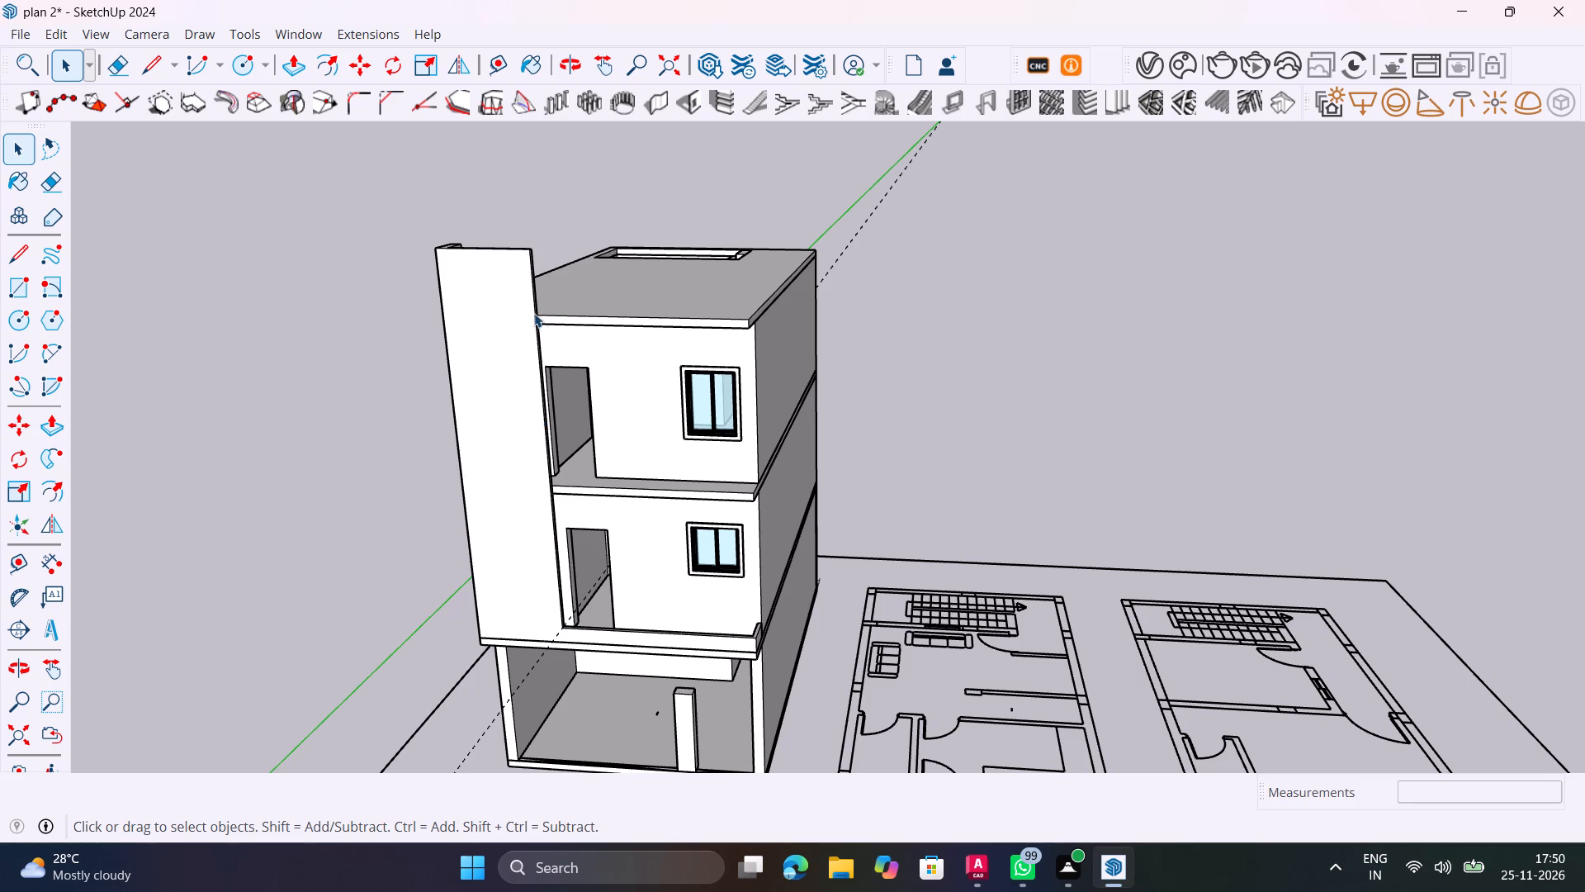
scroll(530, 321, up, 14)
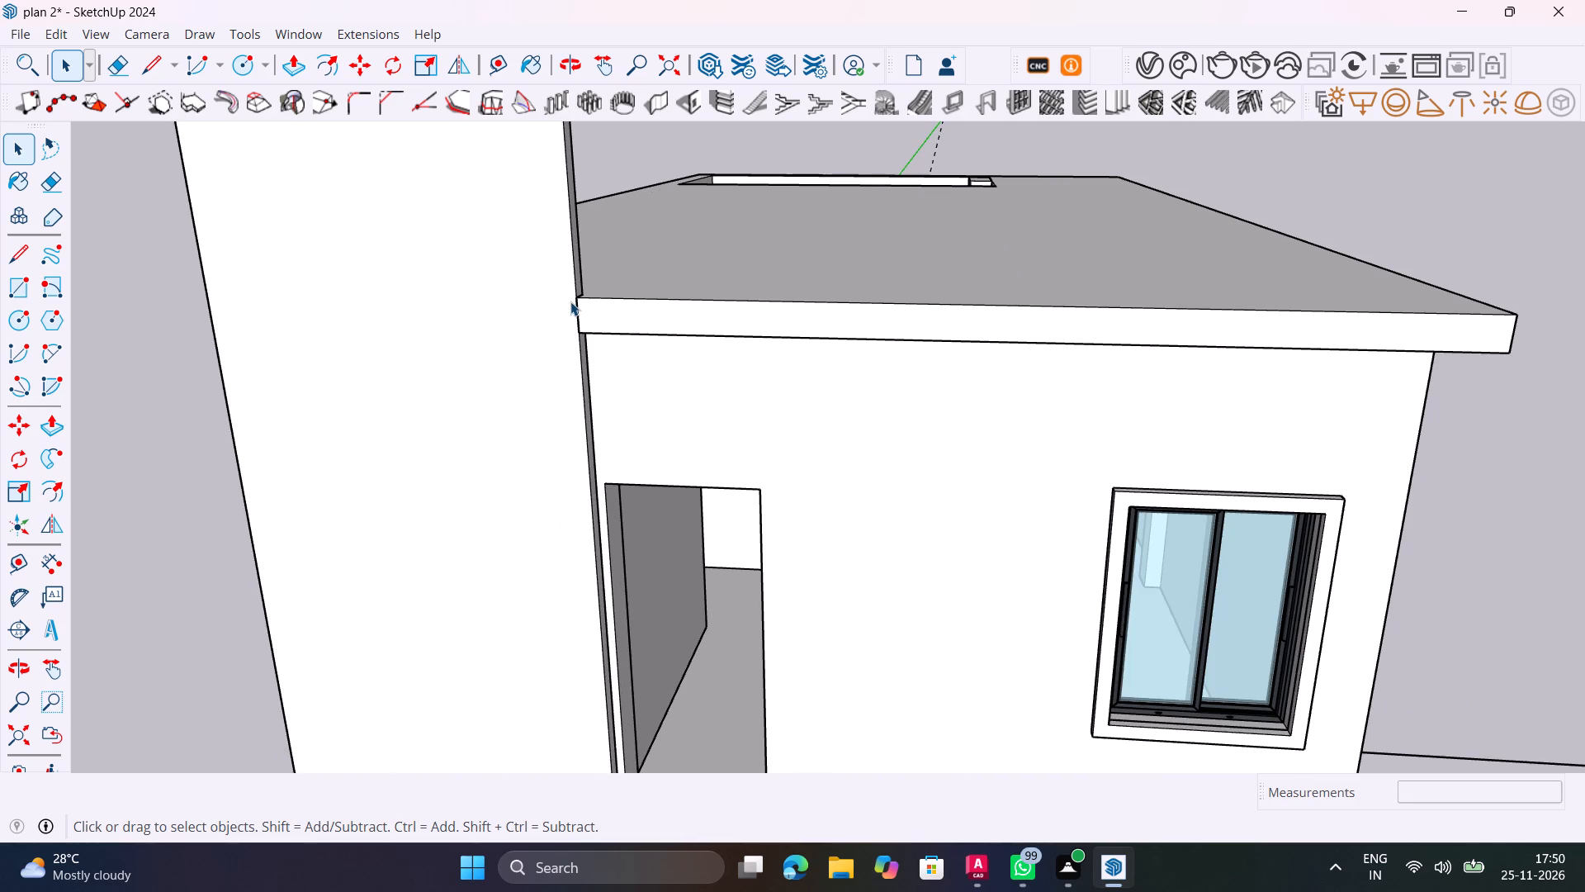
scroll(565, 297, down, 15)
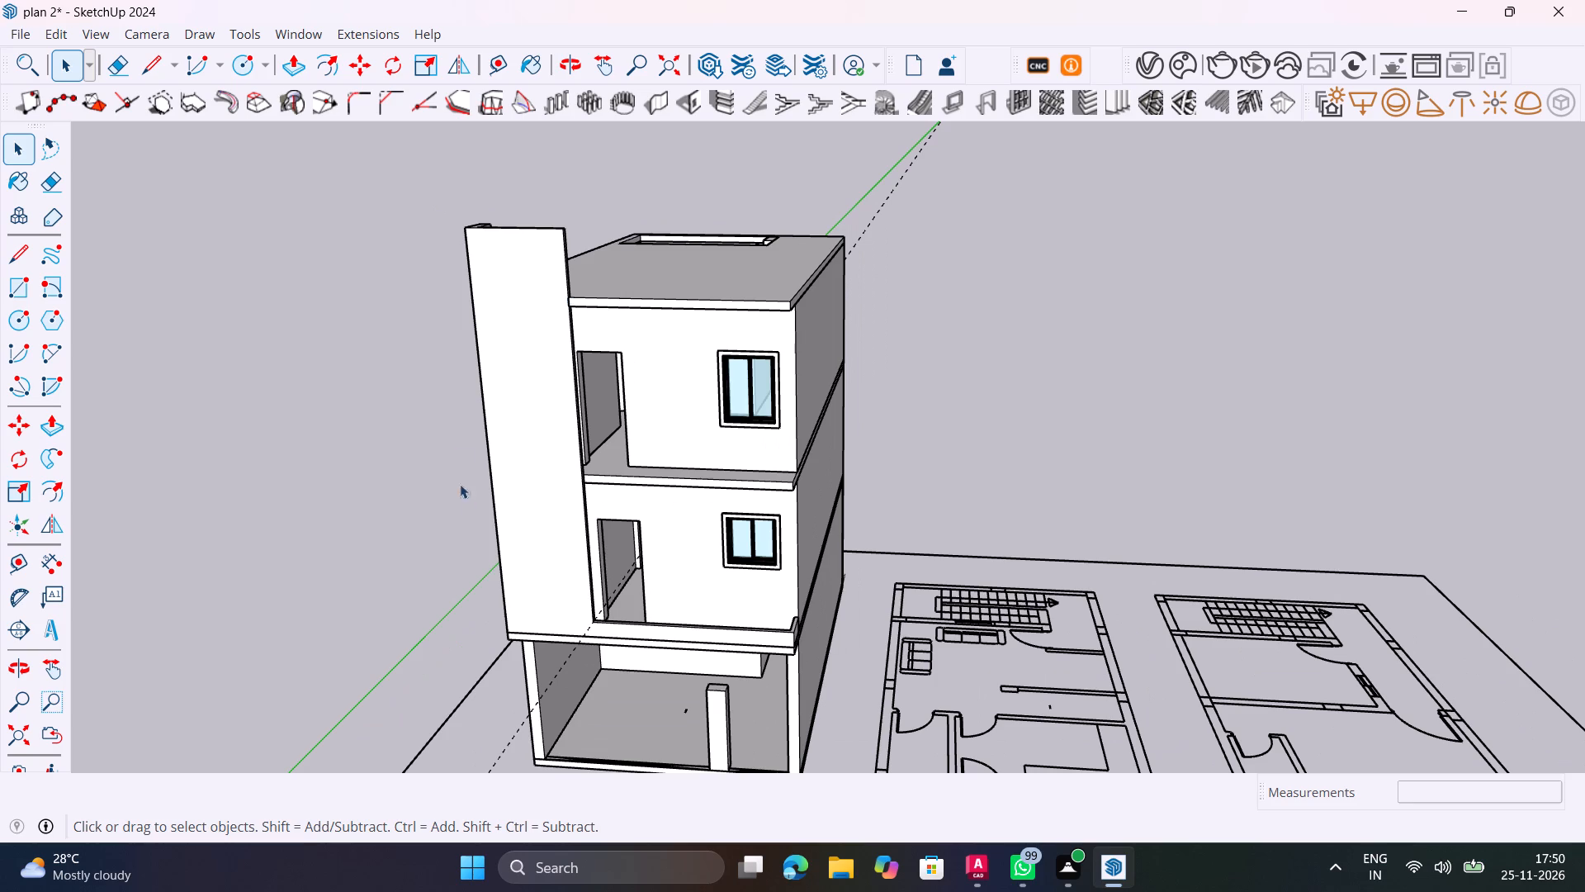
scroll(589, 616, up, 9)
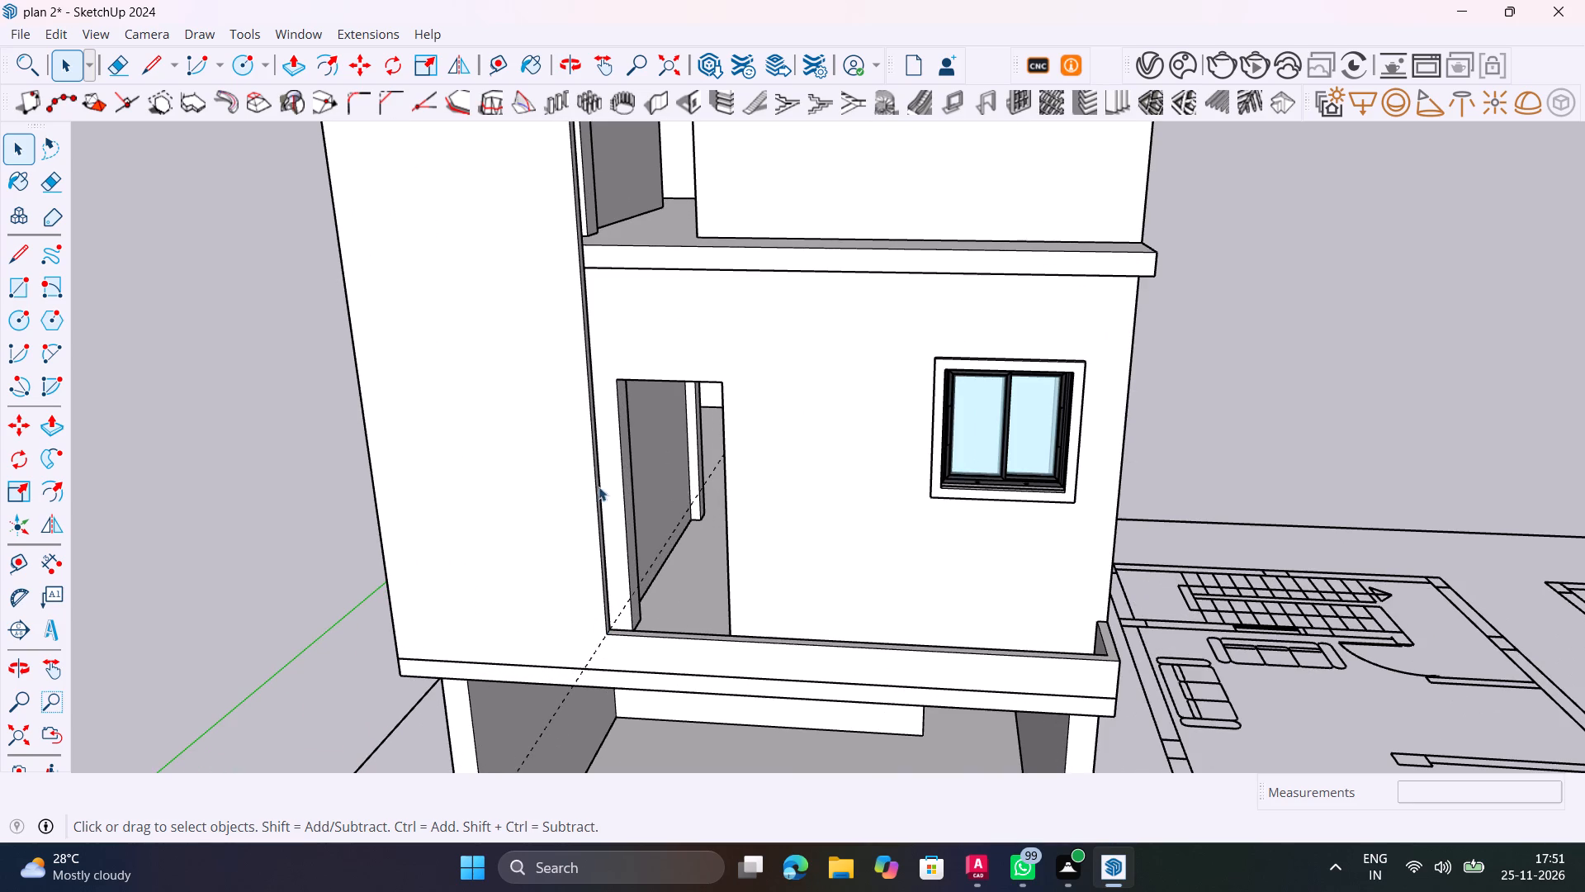
scroll(570, 254, down, 10)
middle_drag(565, 263, 621, 442)
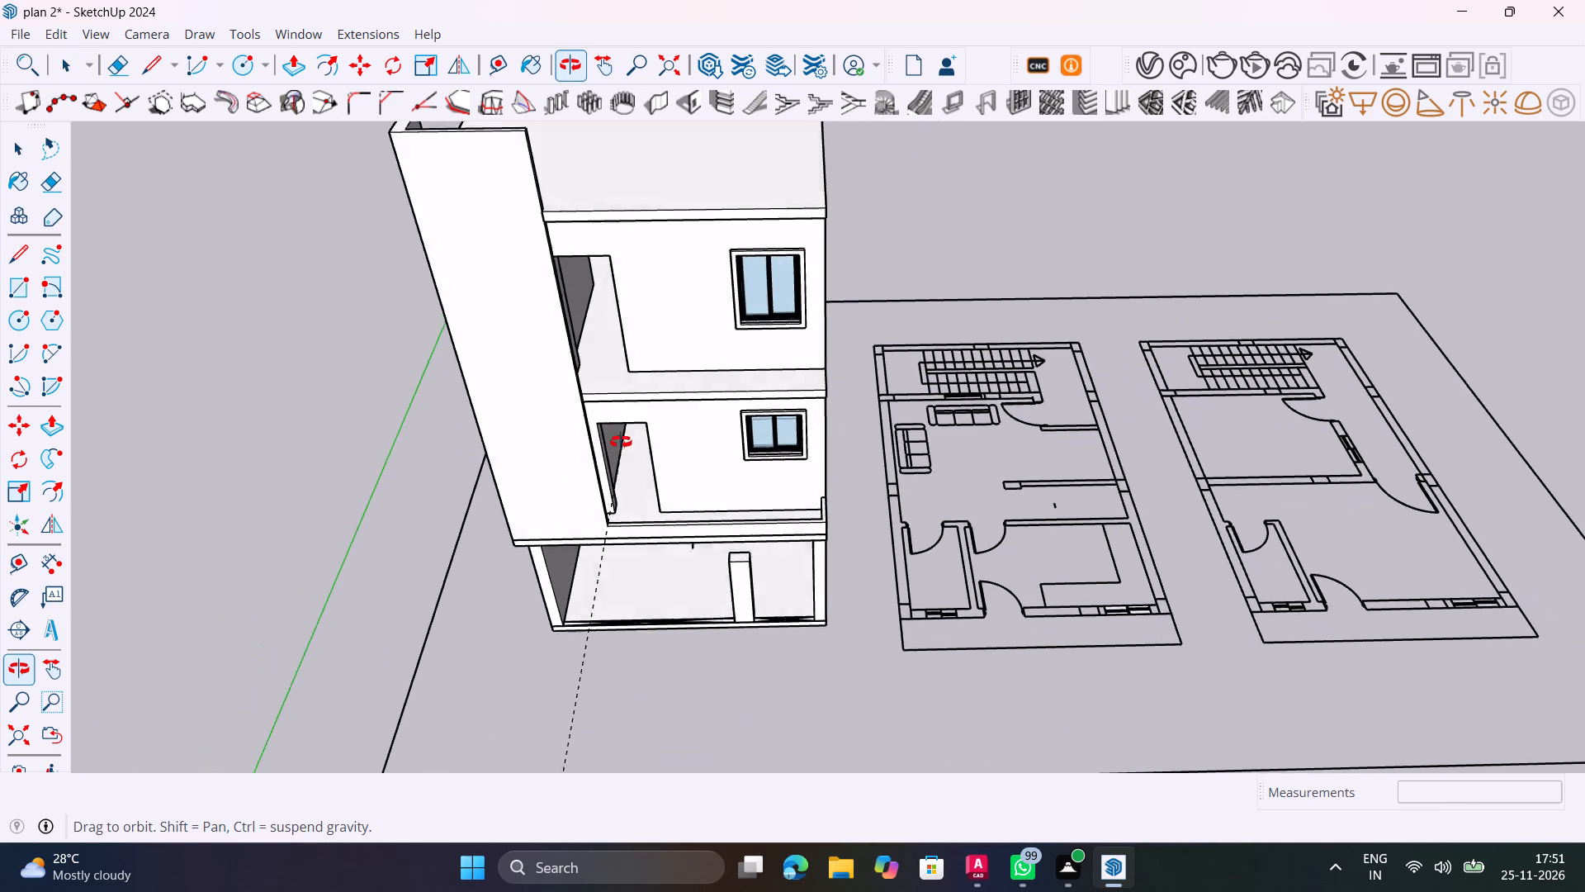
middle_drag(621, 442, 627, 455)
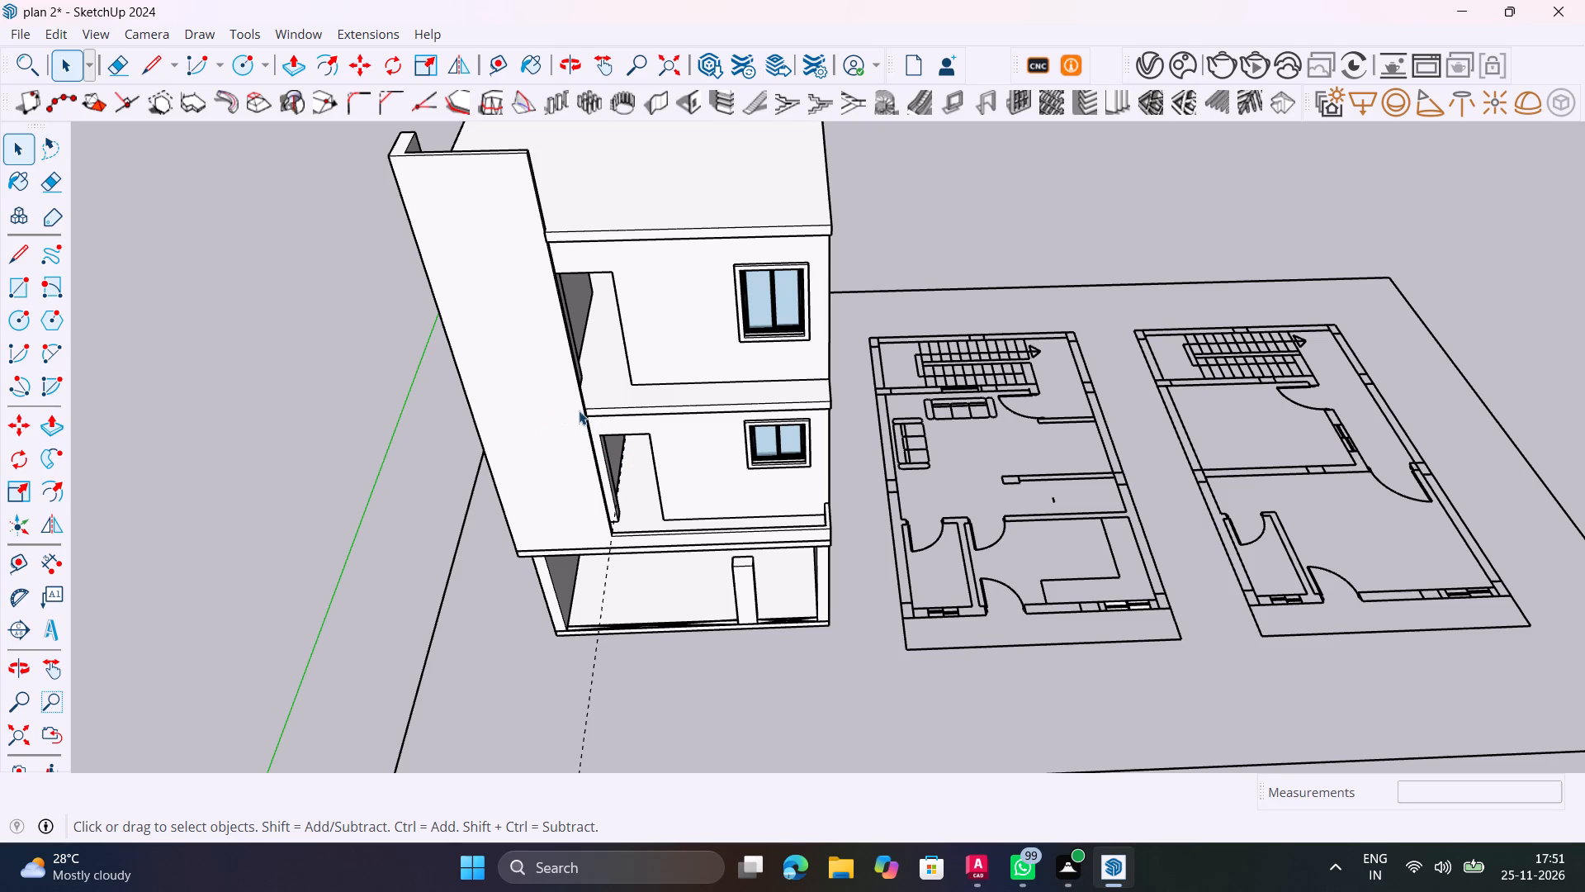
middle_drag(569, 417, 694, 519)
scroll(691, 336, up, 14)
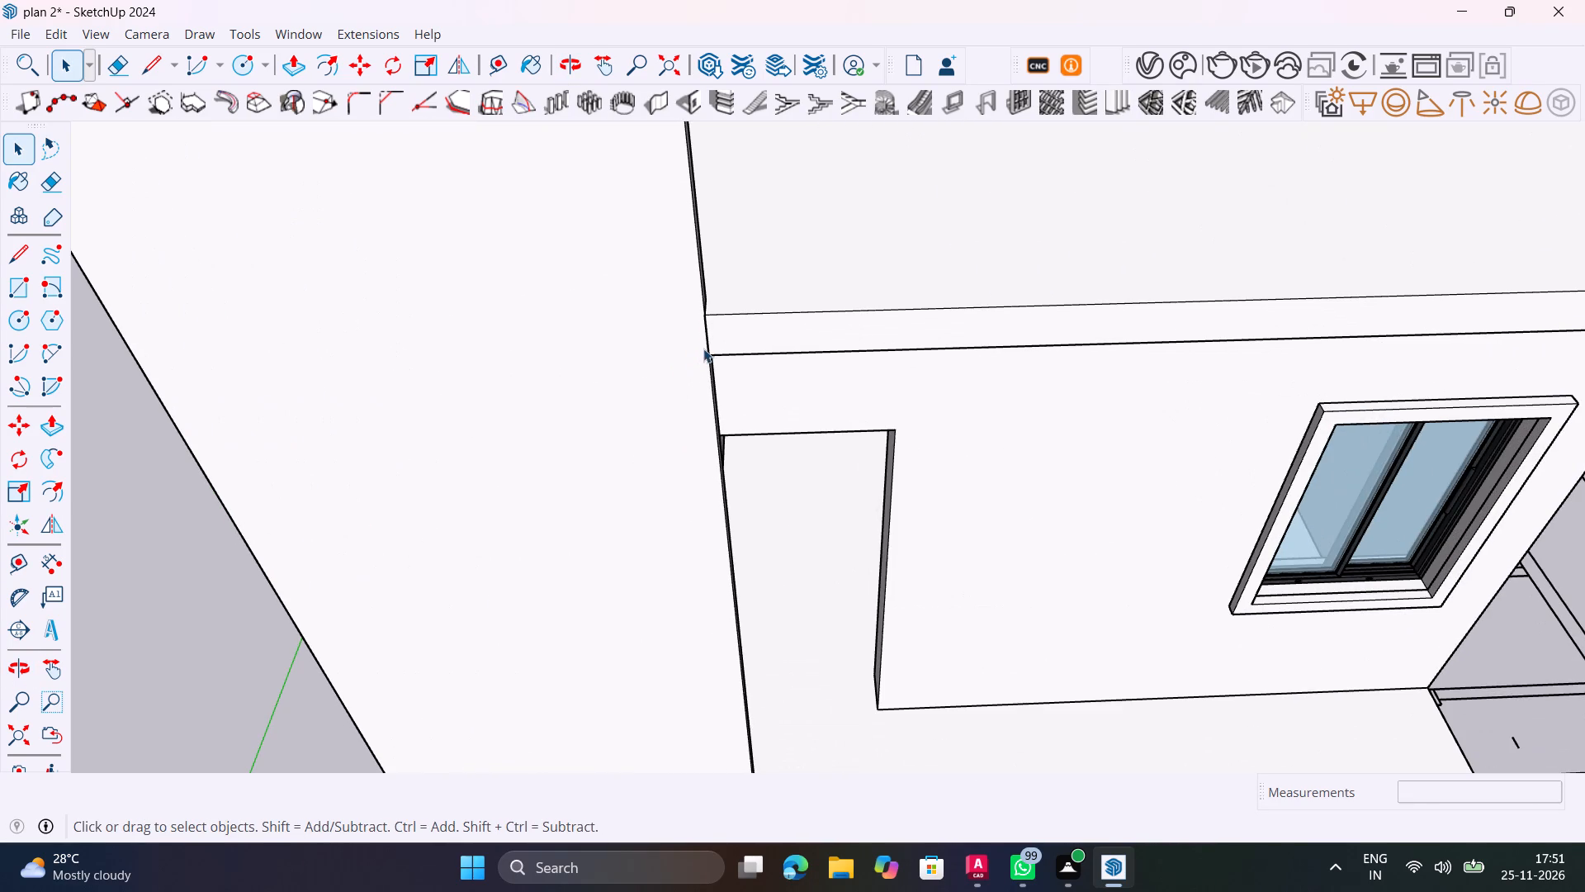
scroll(693, 335, down, 13)
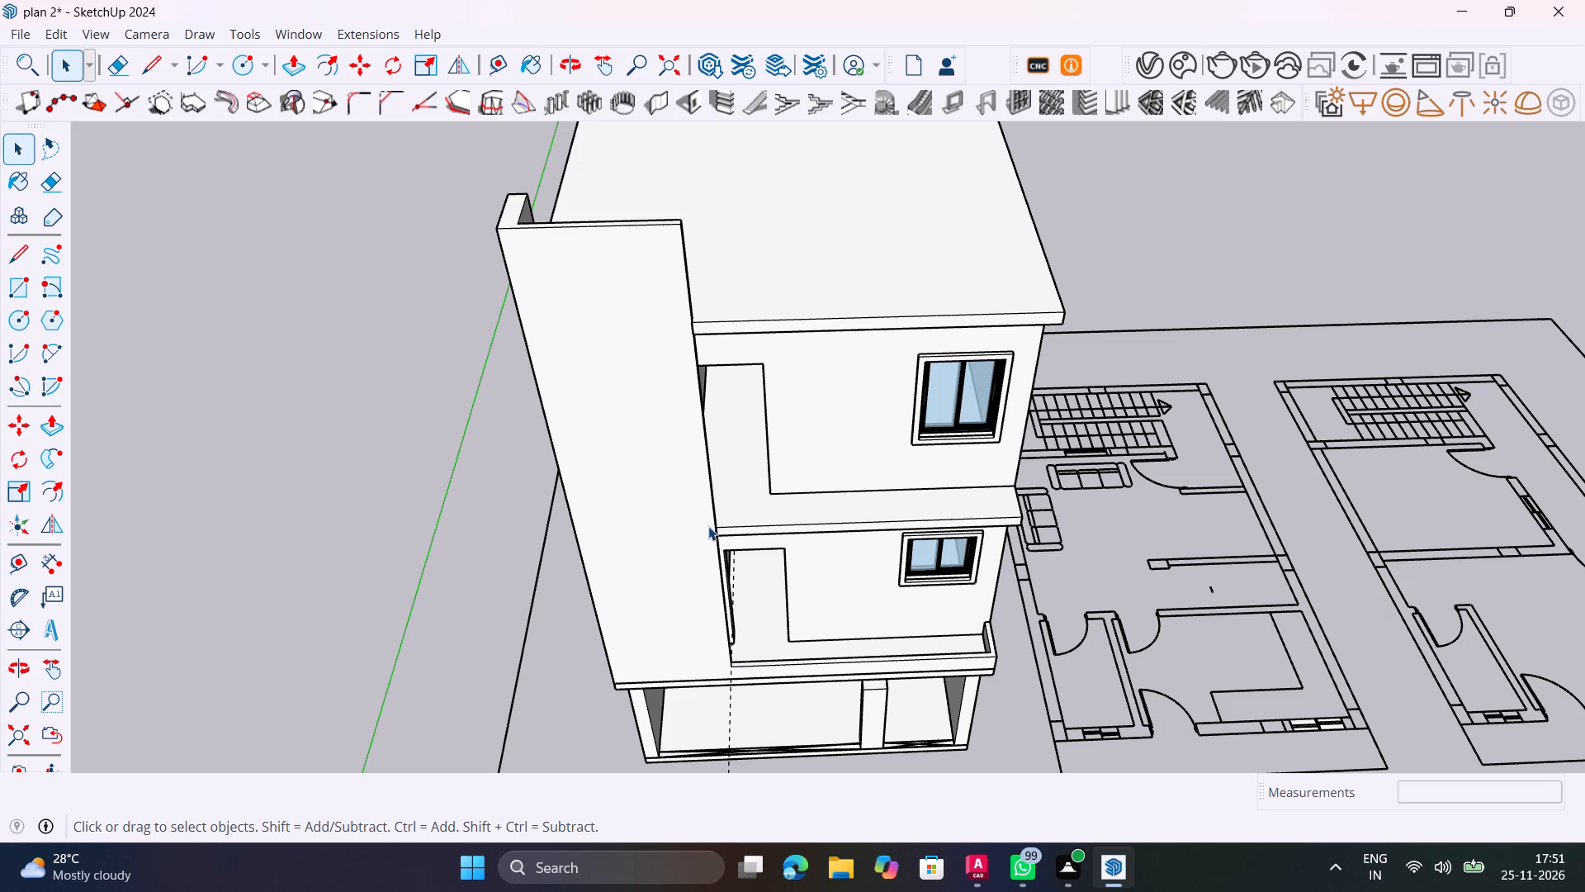
middle_drag(712, 522, 929, 425)
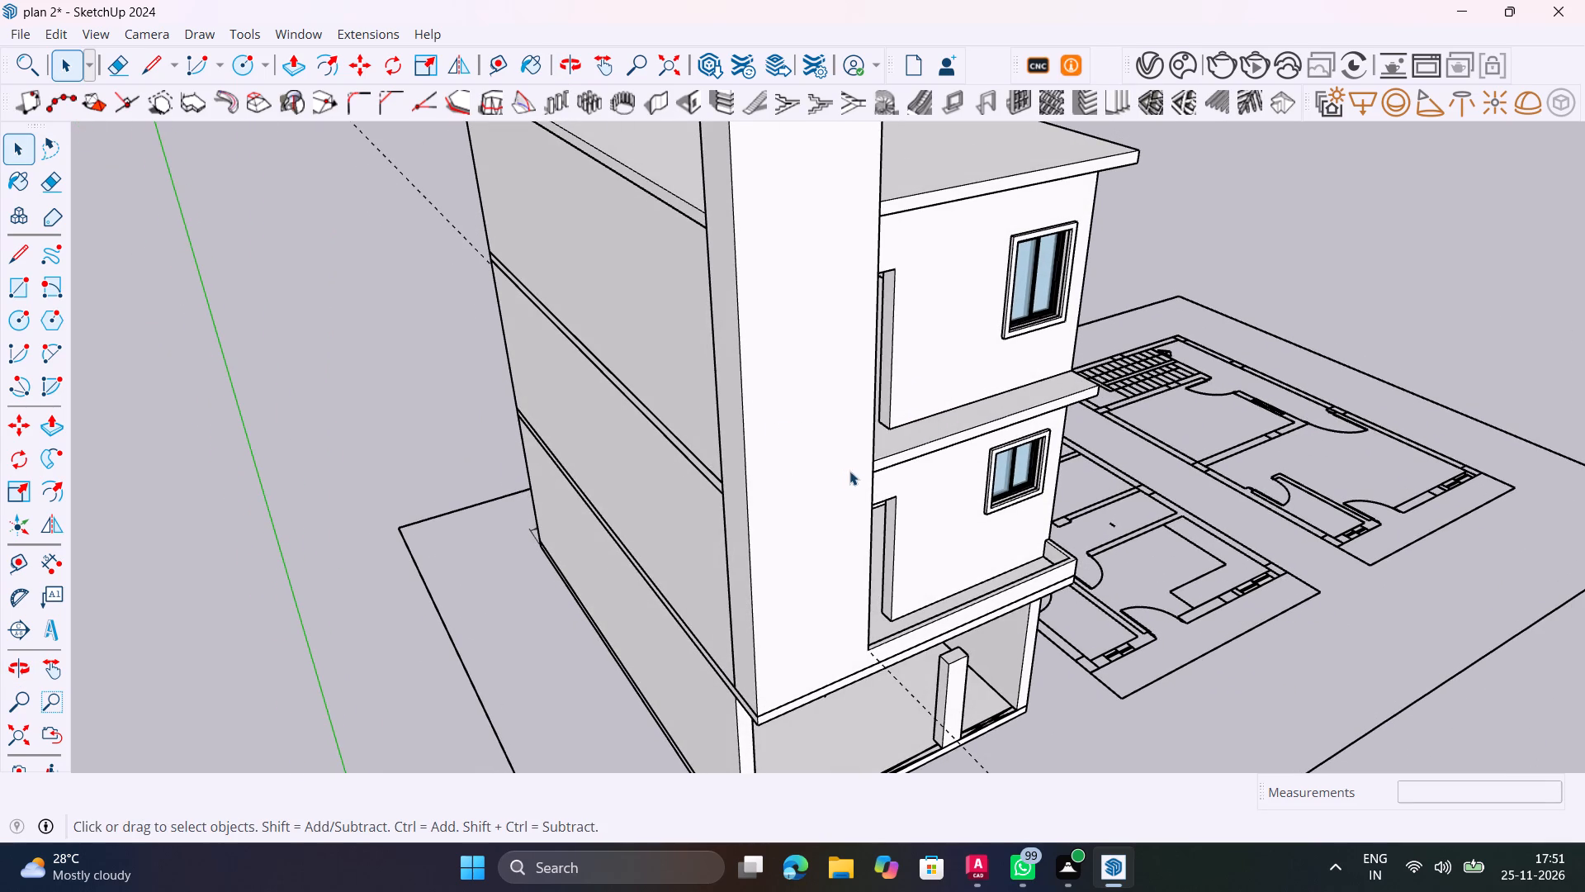
scroll(849, 471, up, 8)
middle_drag(873, 464, 244, 480)
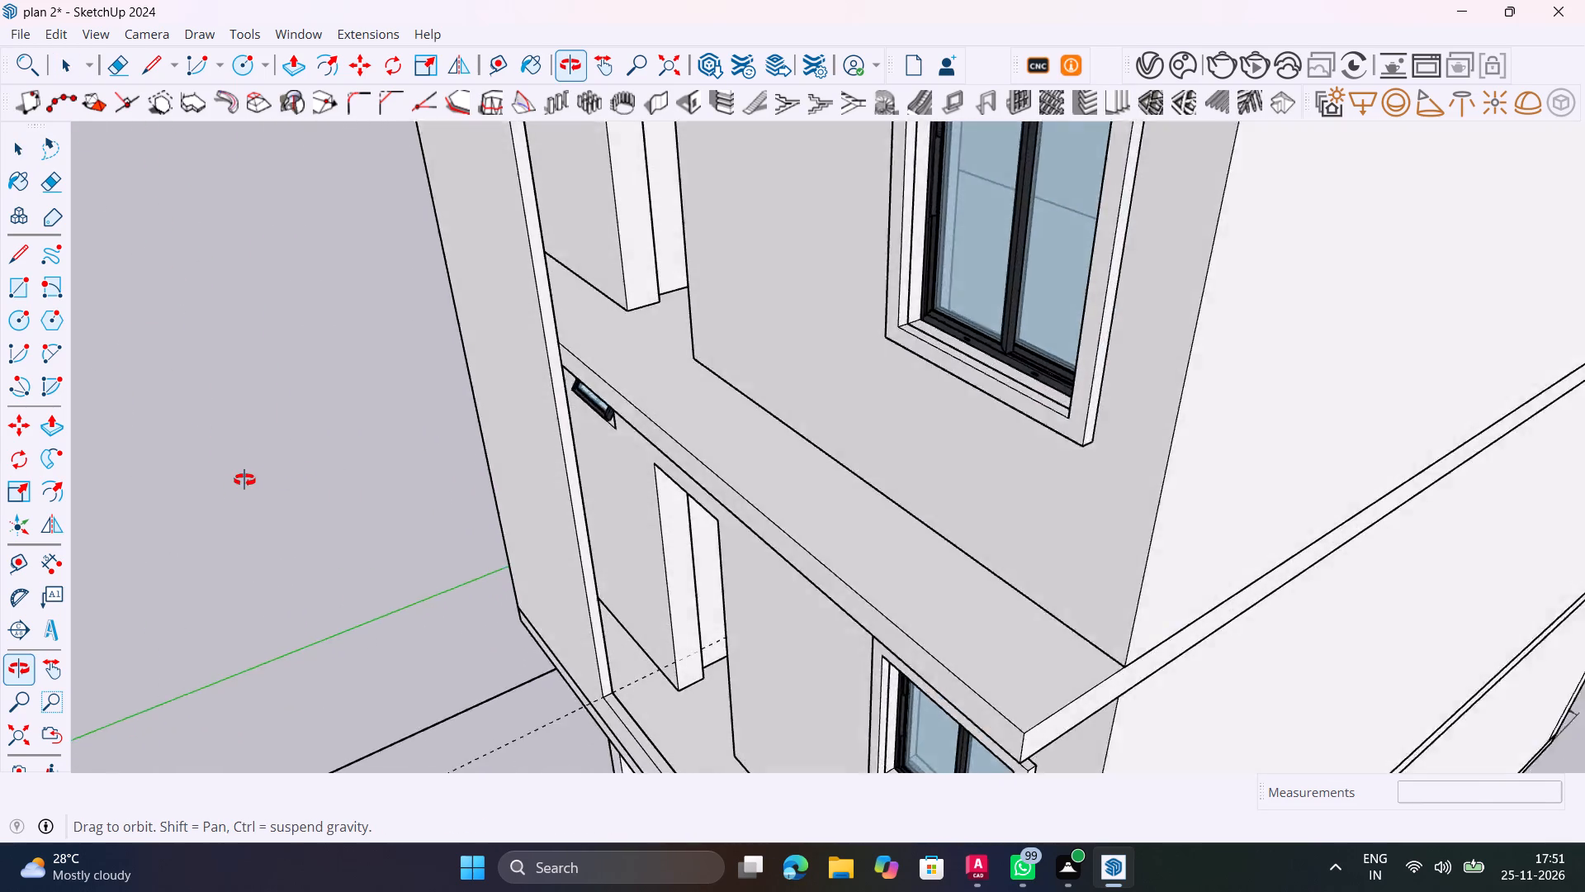
middle_drag(244, 480, 431, 456)
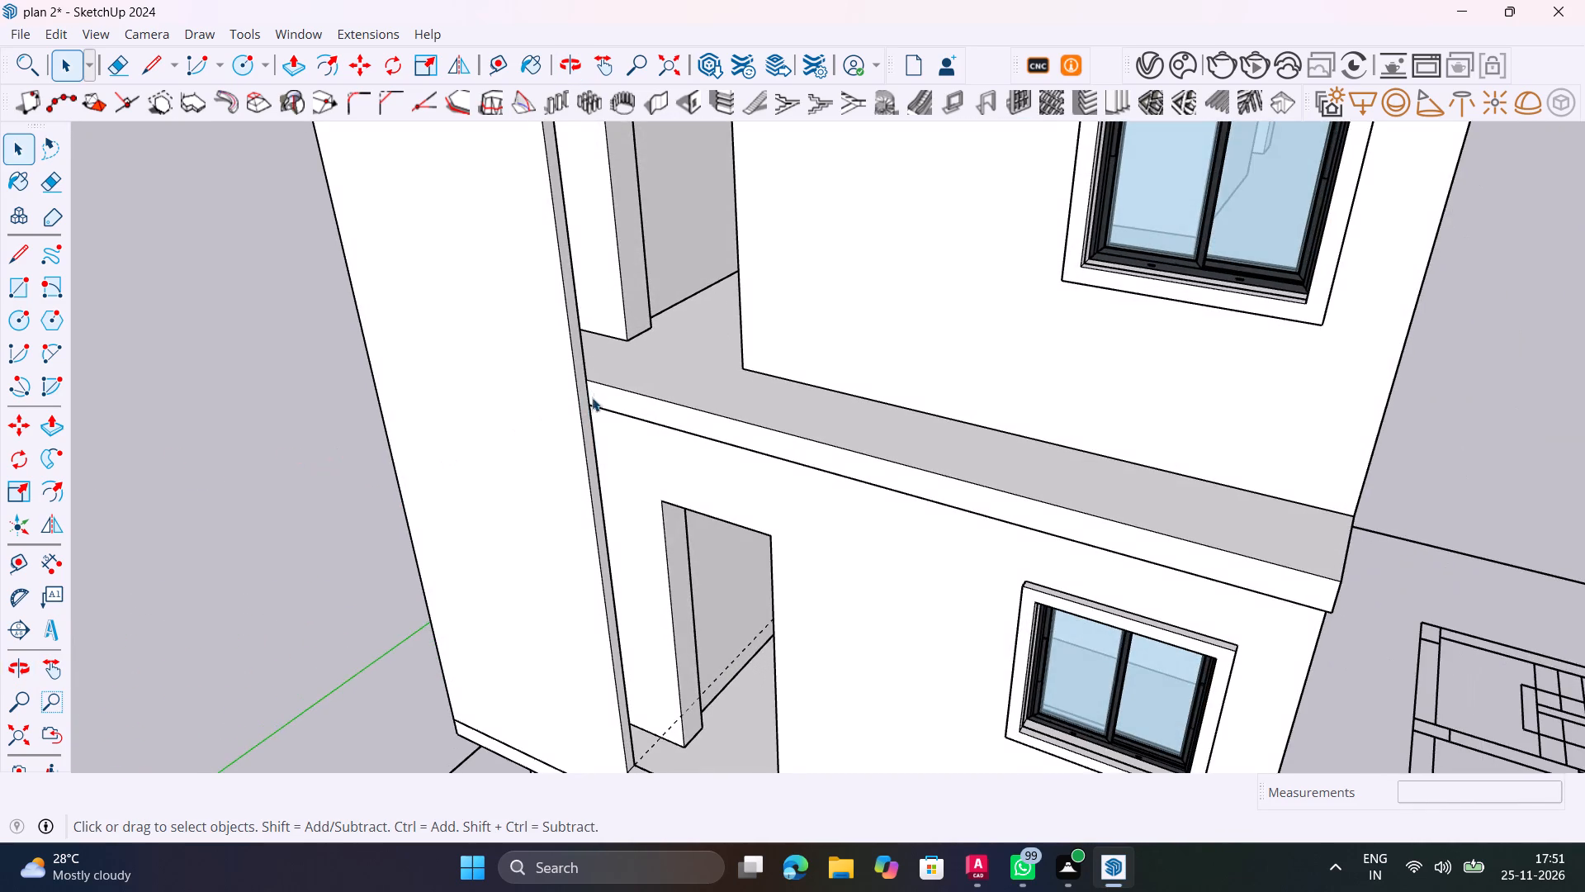
Inside the middle projecting slab's group, draw a vertical line about 5 1/4" long along its front edge end at the tall wall.
scroll(598, 388, up, 10)
middle_drag(596, 398, 513, 415)
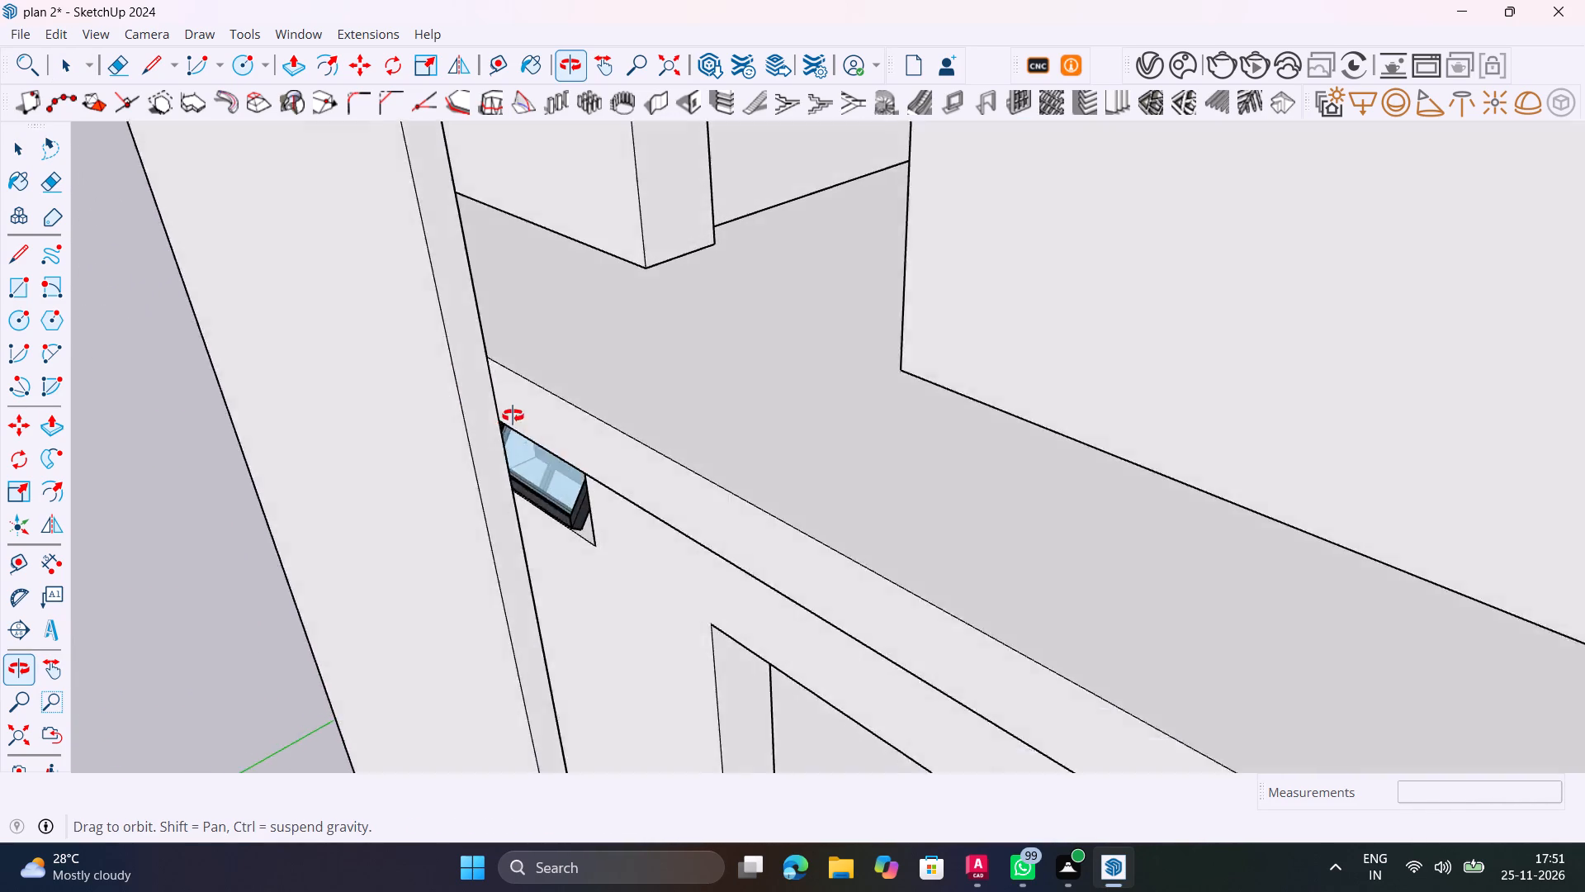
middle_drag(513, 415, 569, 410)
scroll(569, 410, up, 1)
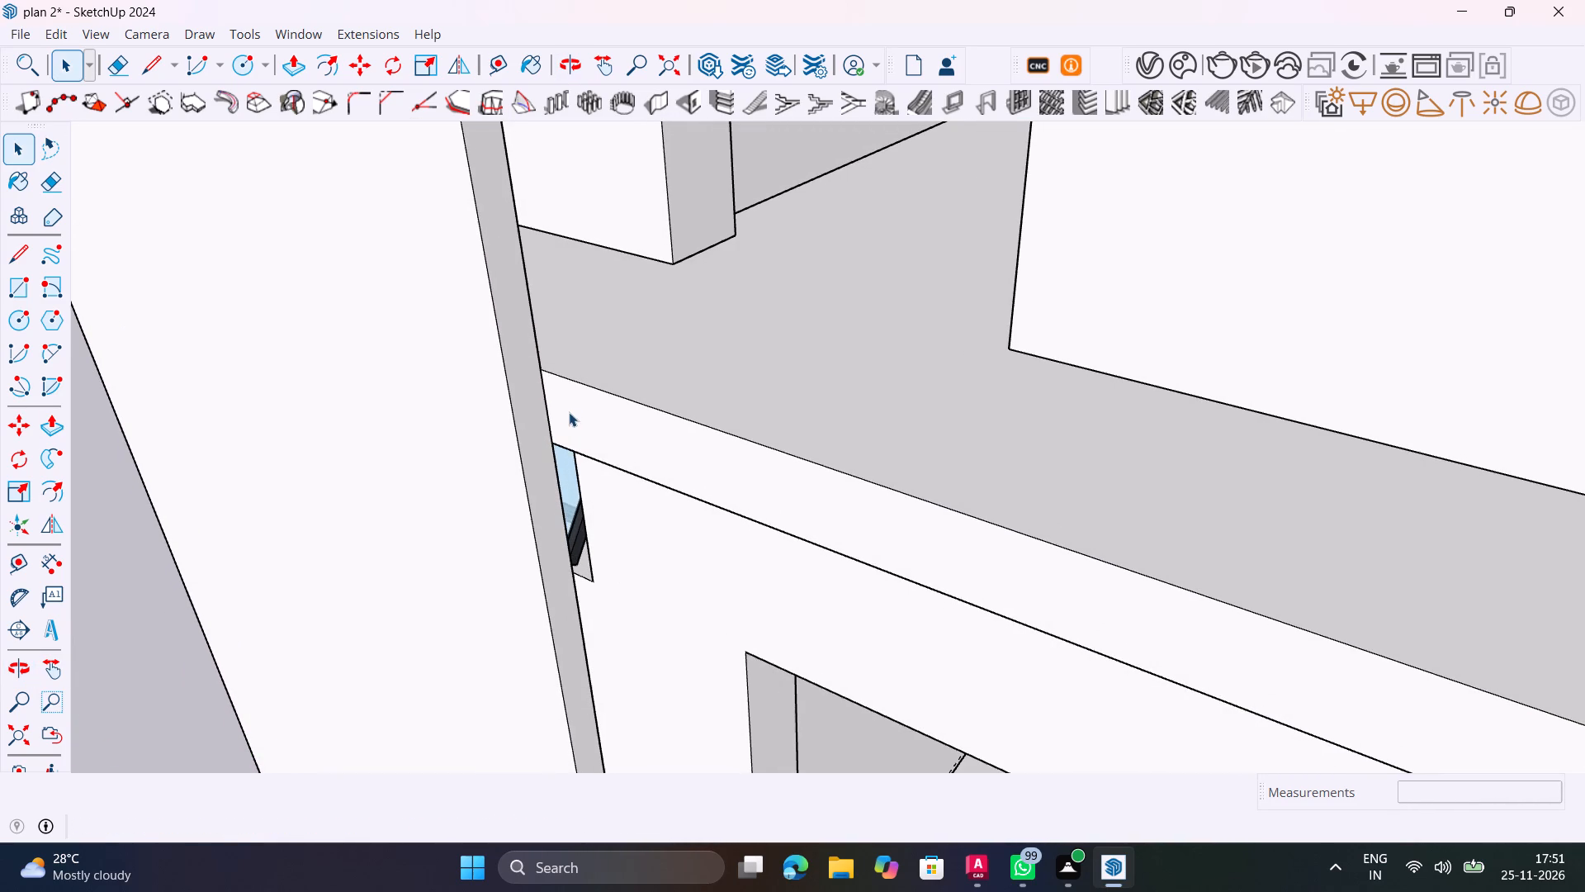
click(614, 420)
double_click(616, 420)
key(l)
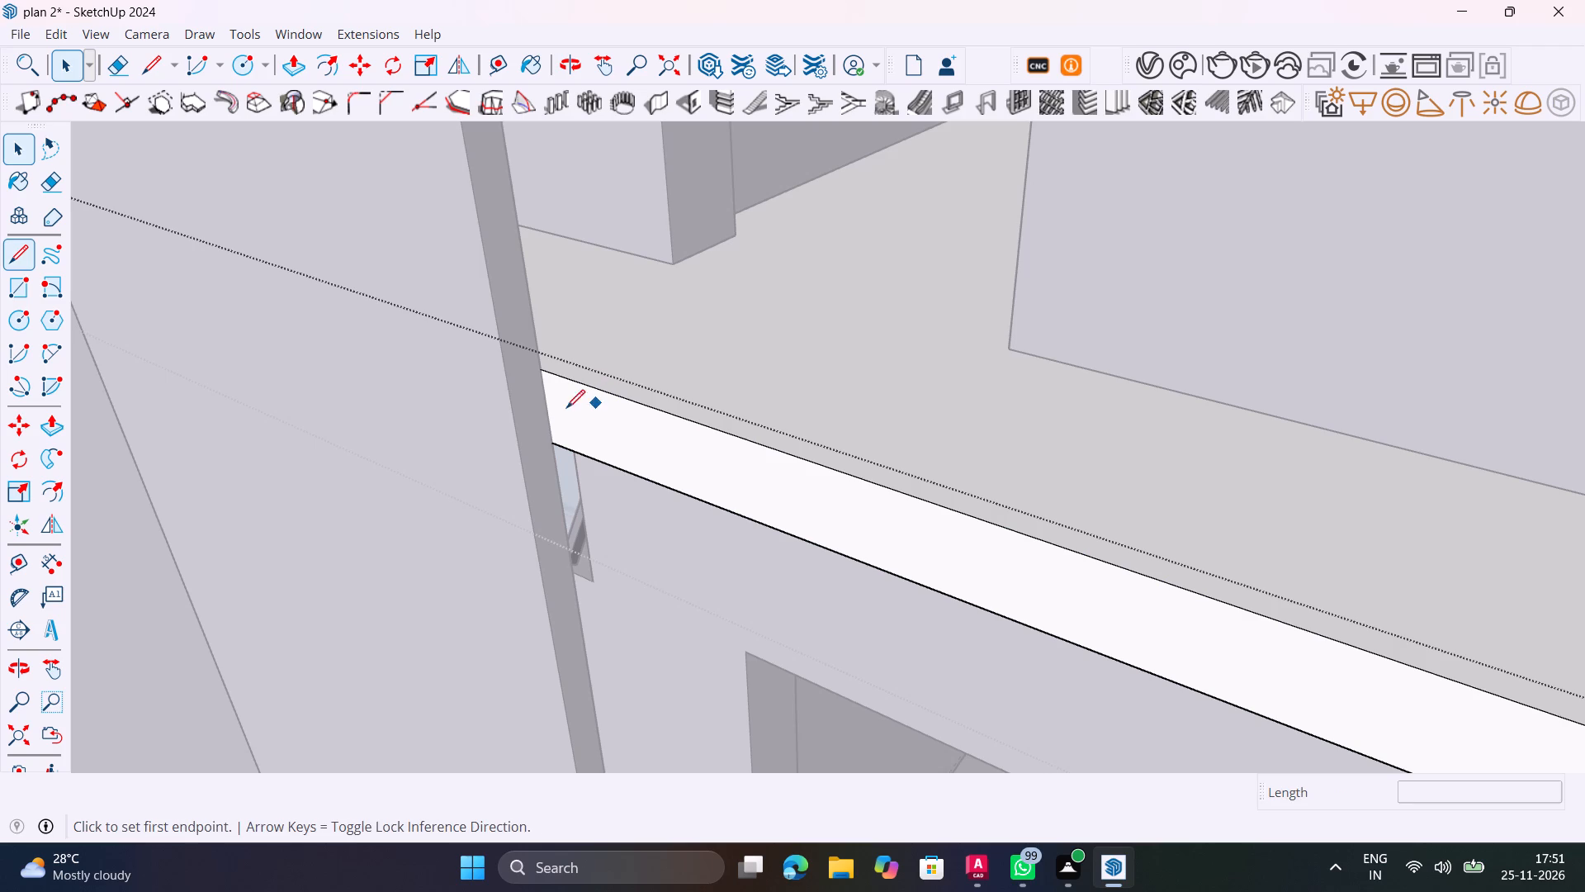
click(556, 442)
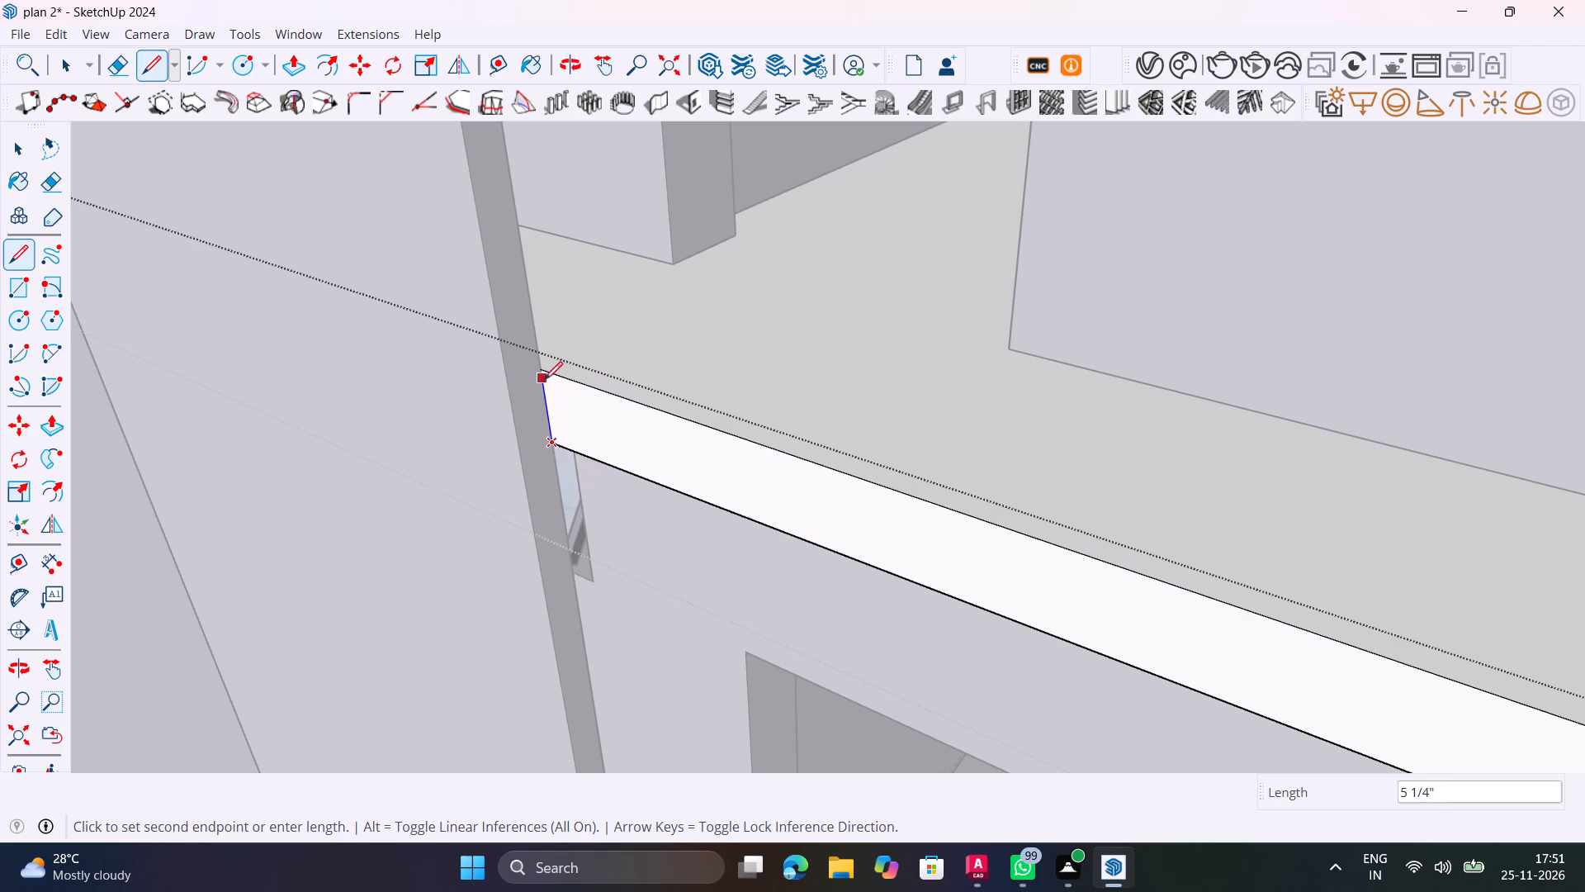
click(542, 372)
Push/Pull the middle slab's front face outward to line up with the tall wall's front edge, and close the group.
key(space)
click(602, 421)
key(p)
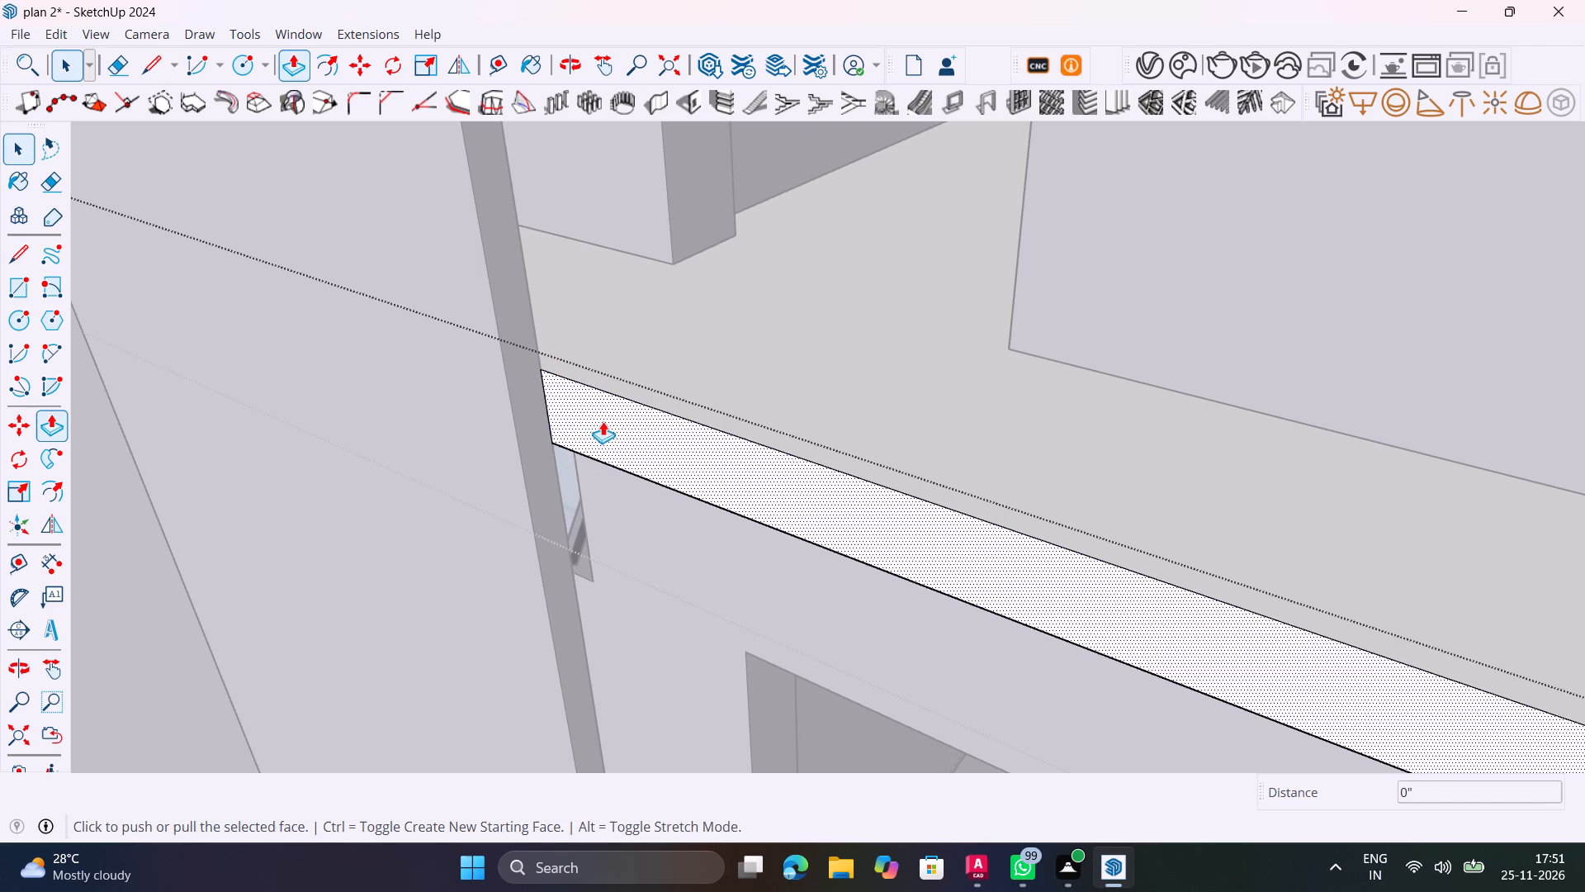
click(574, 424)
click(500, 377)
key(space)
scroll(529, 384, down, 11)
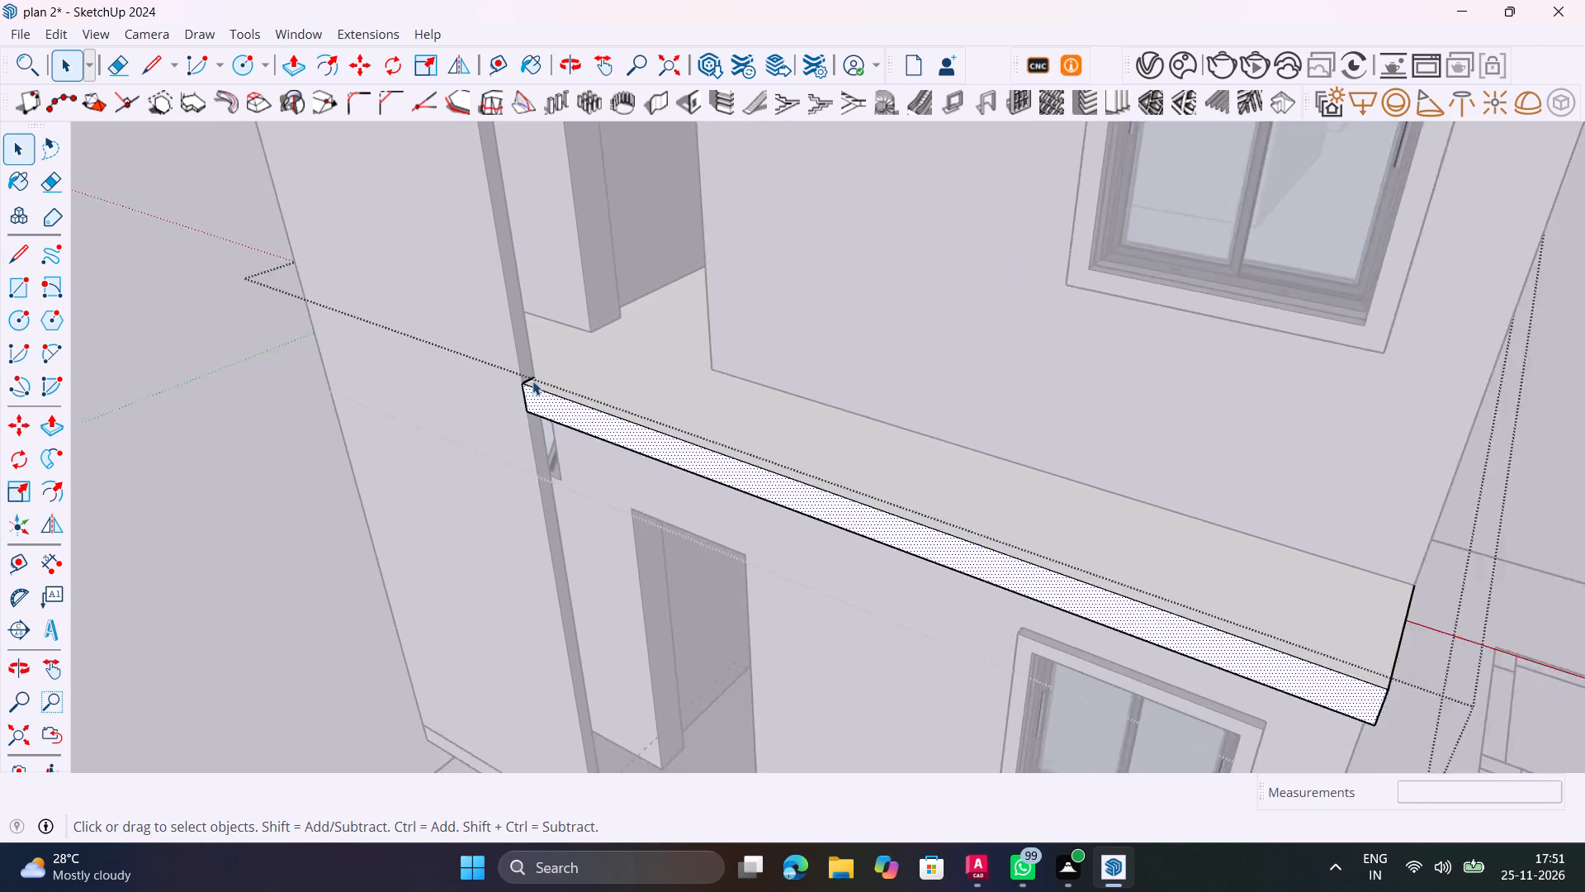
scroll(532, 381, down, 6)
click(347, 398)
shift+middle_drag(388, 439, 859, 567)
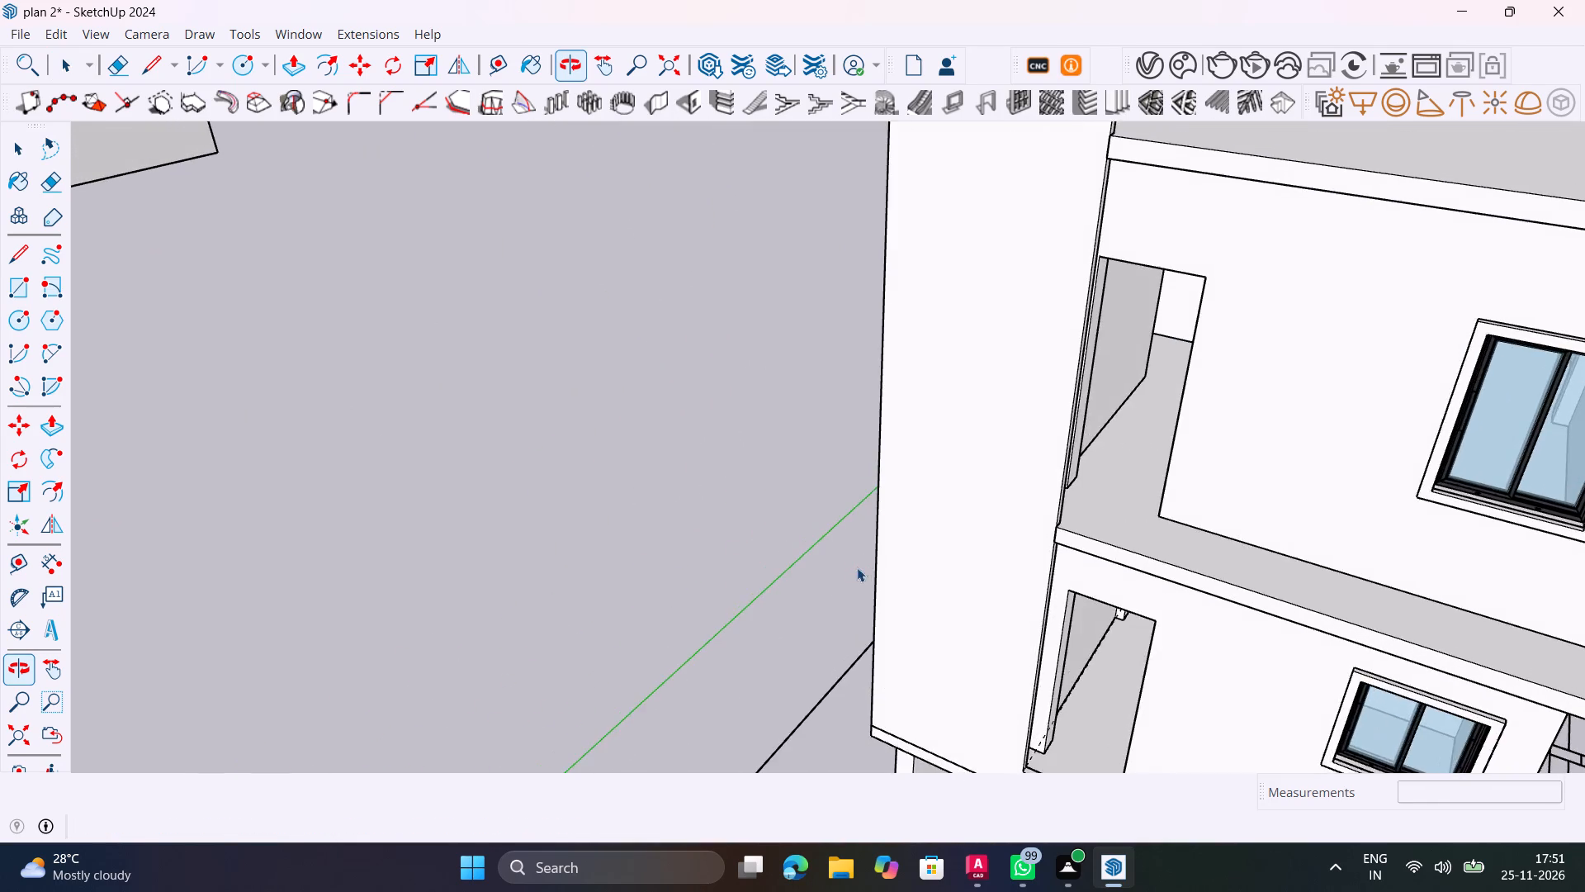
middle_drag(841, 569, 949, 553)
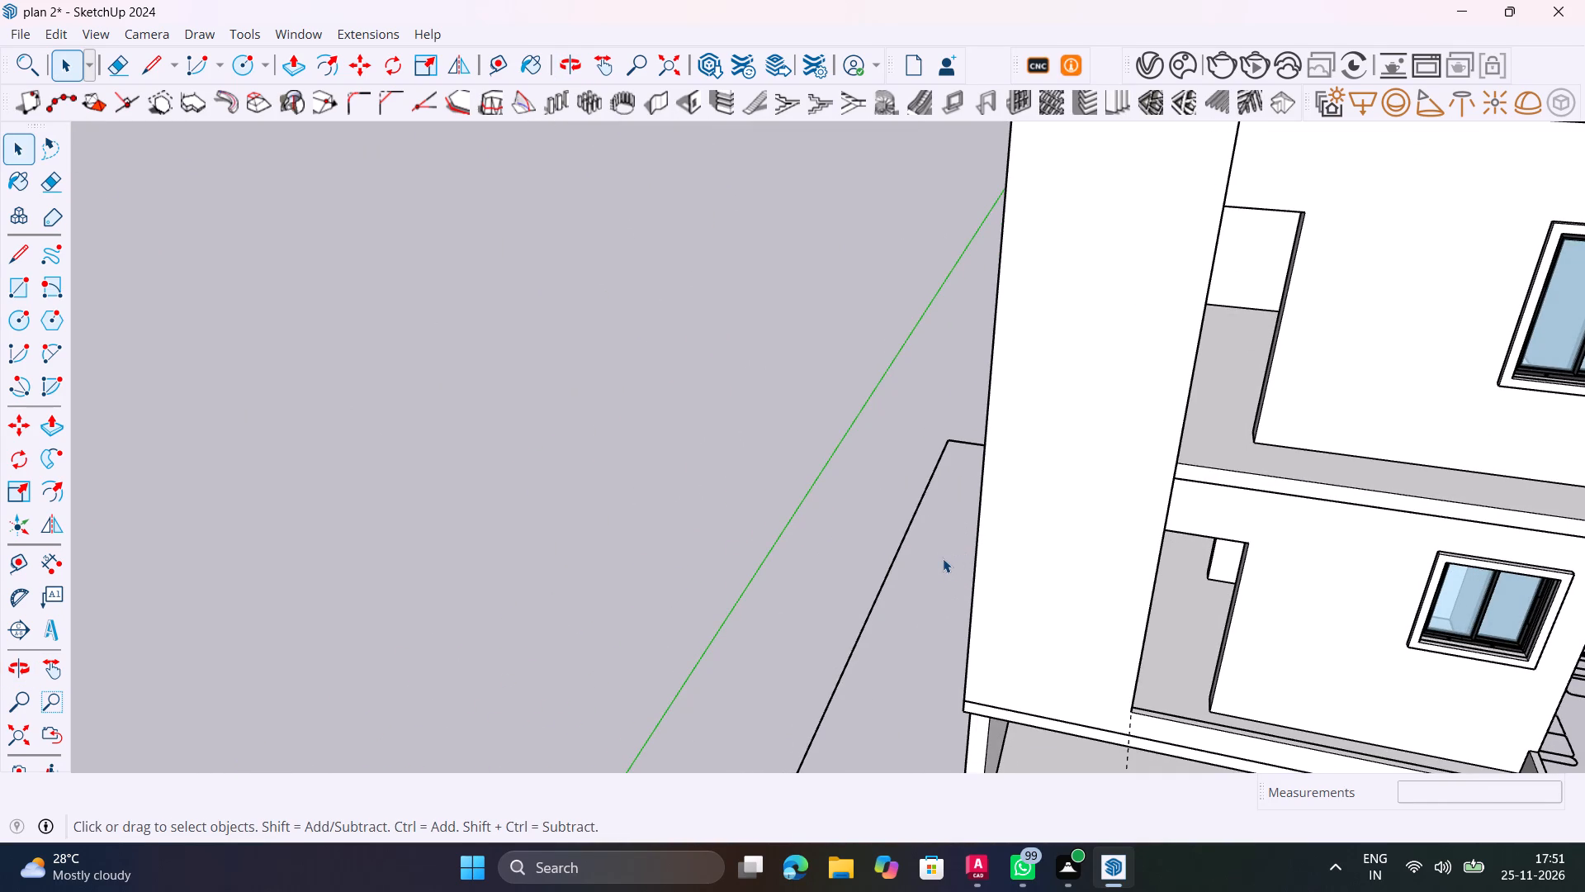
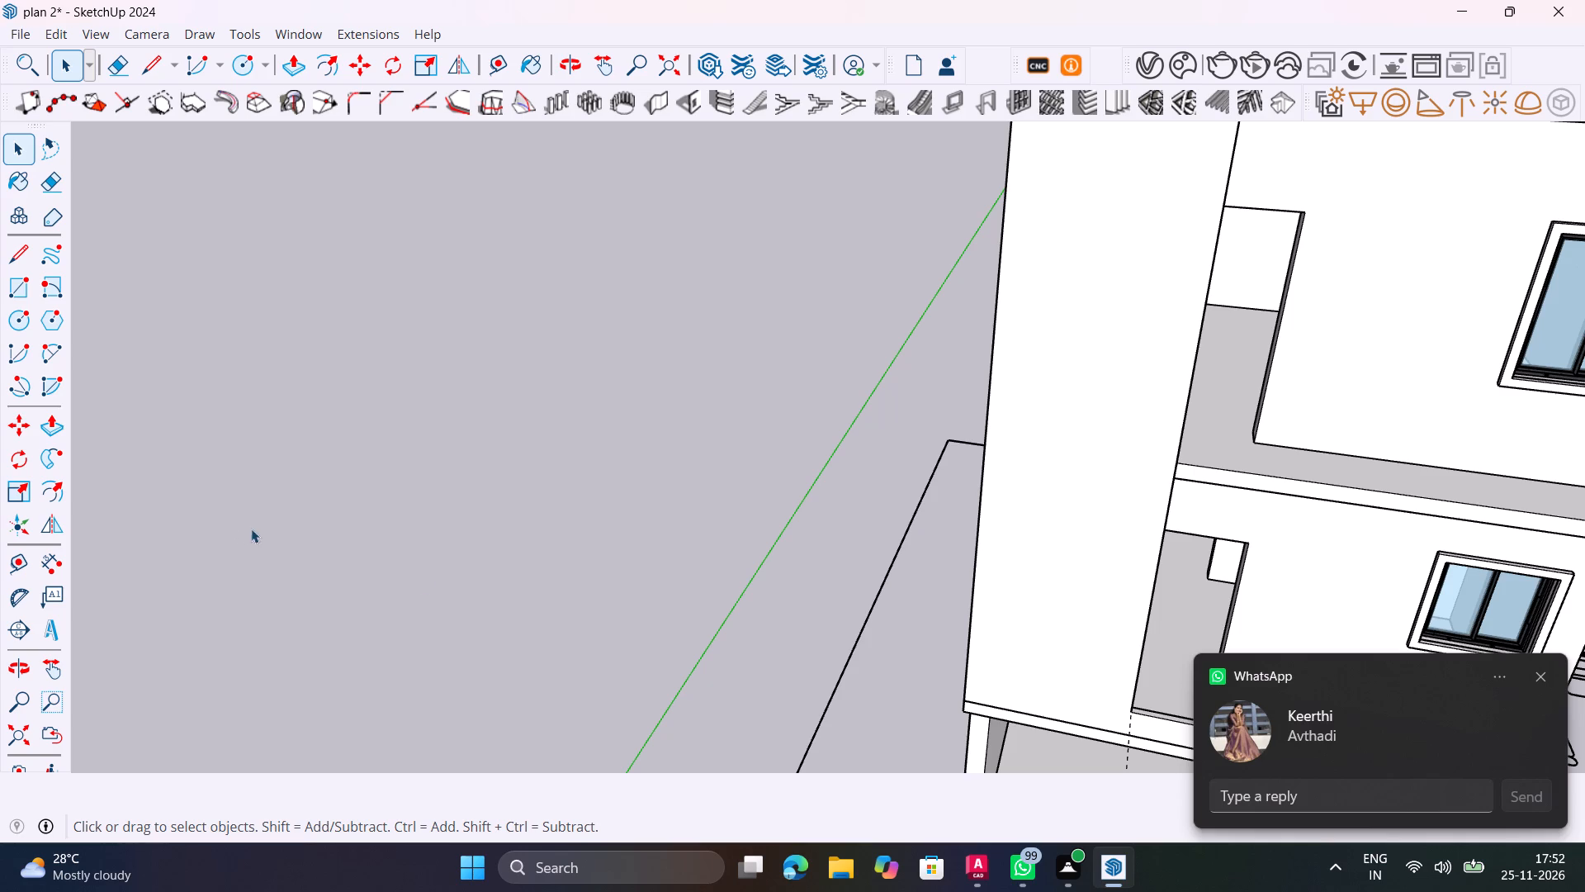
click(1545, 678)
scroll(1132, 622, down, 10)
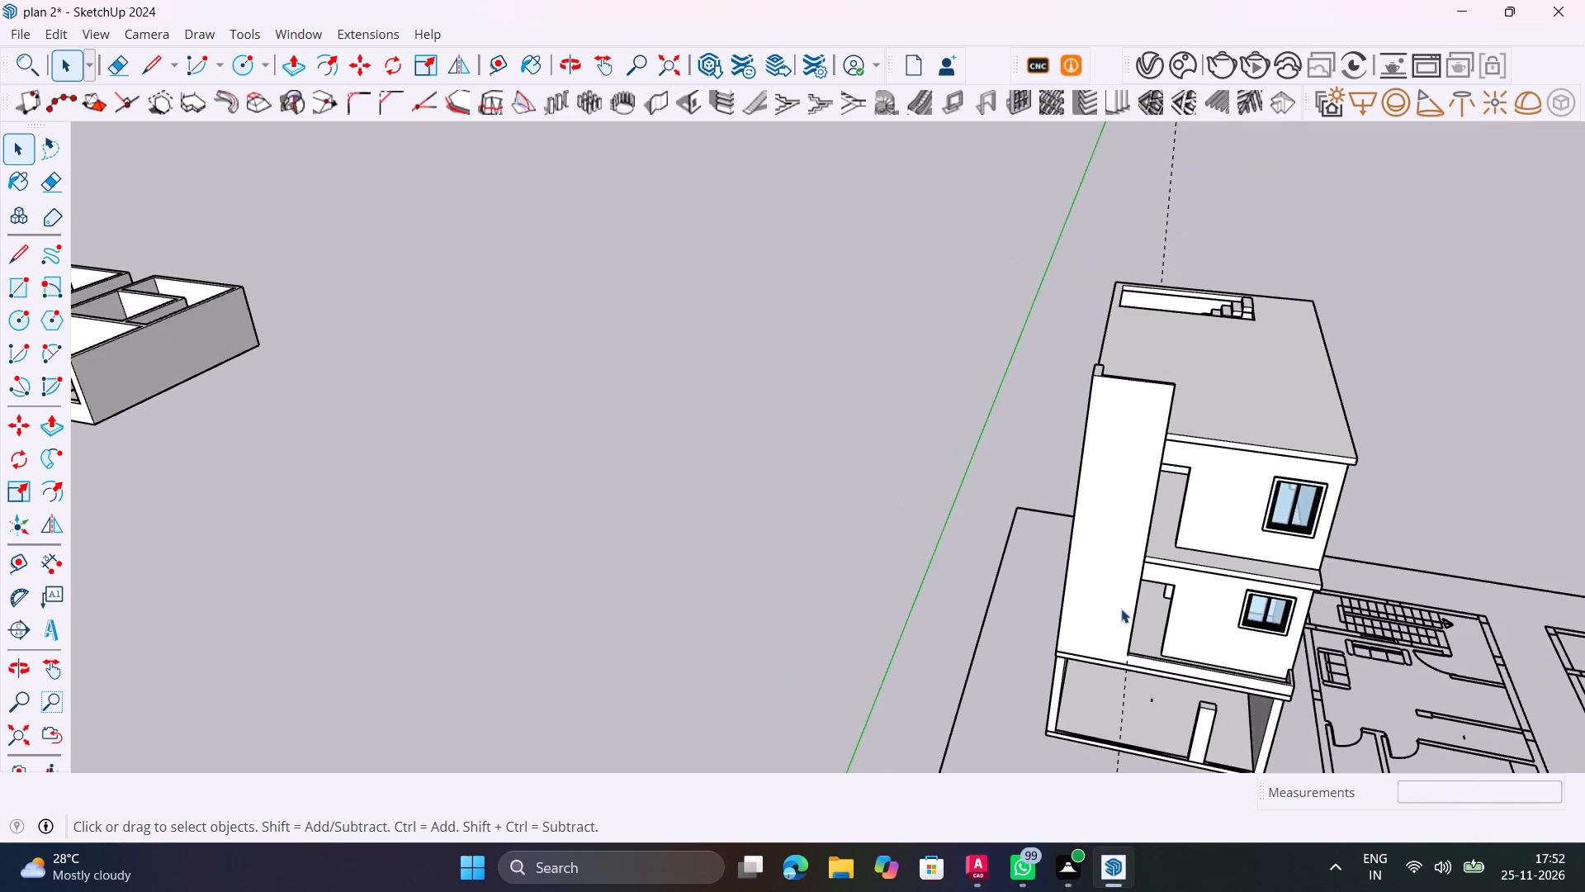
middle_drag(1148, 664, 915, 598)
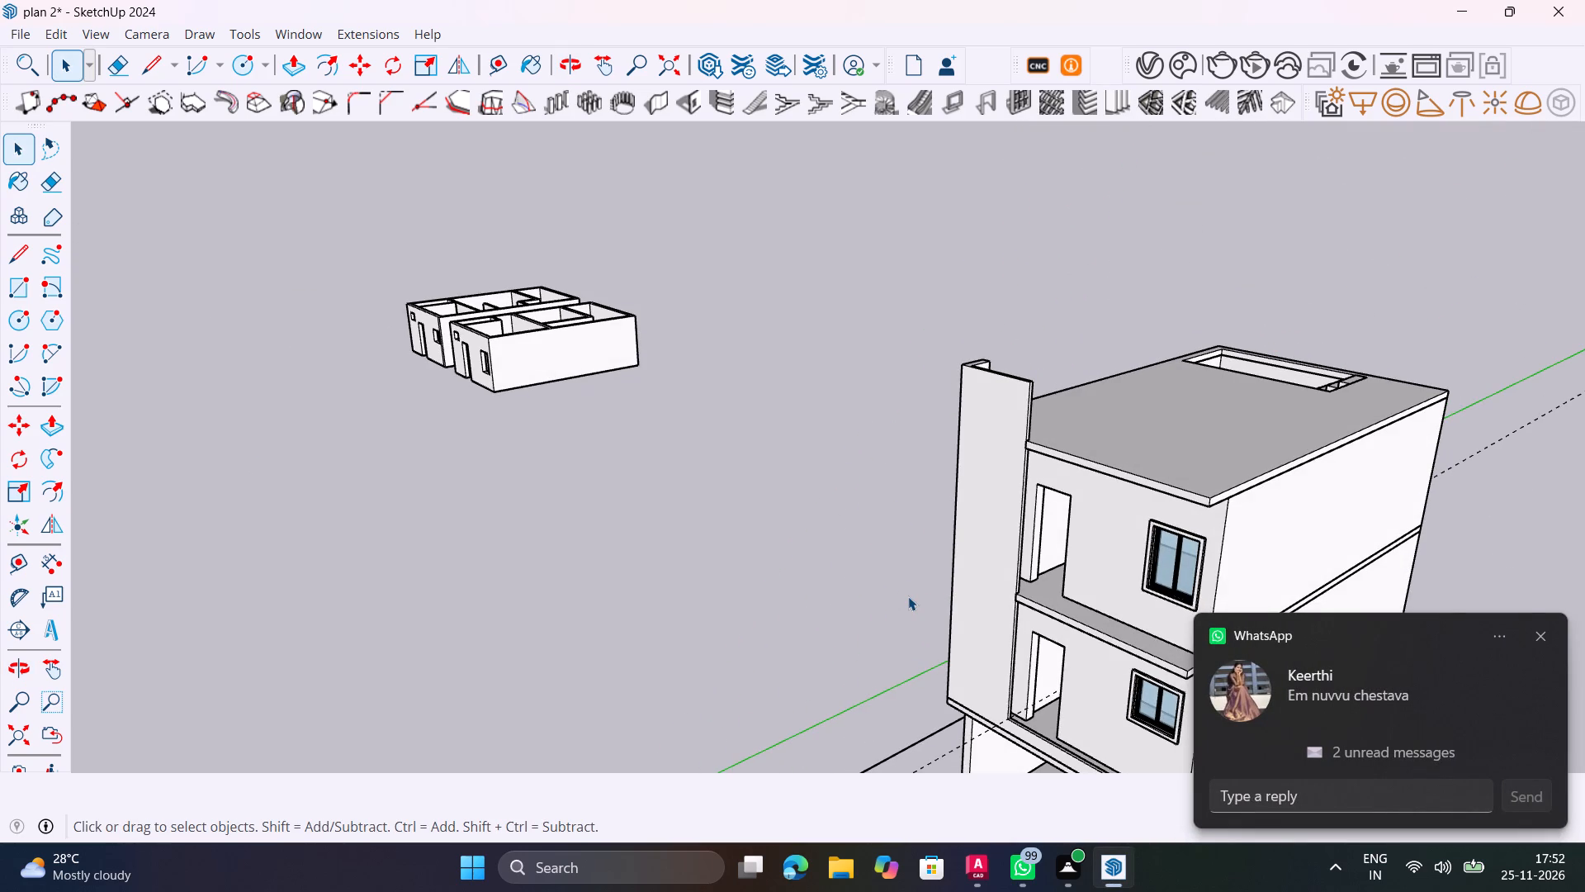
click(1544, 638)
Open the tall vertical wall's group for editing and bring its front face into view beside the projecting slabs.
scroll(1020, 448, up, 10)
middle_drag(989, 493, 1178, 526)
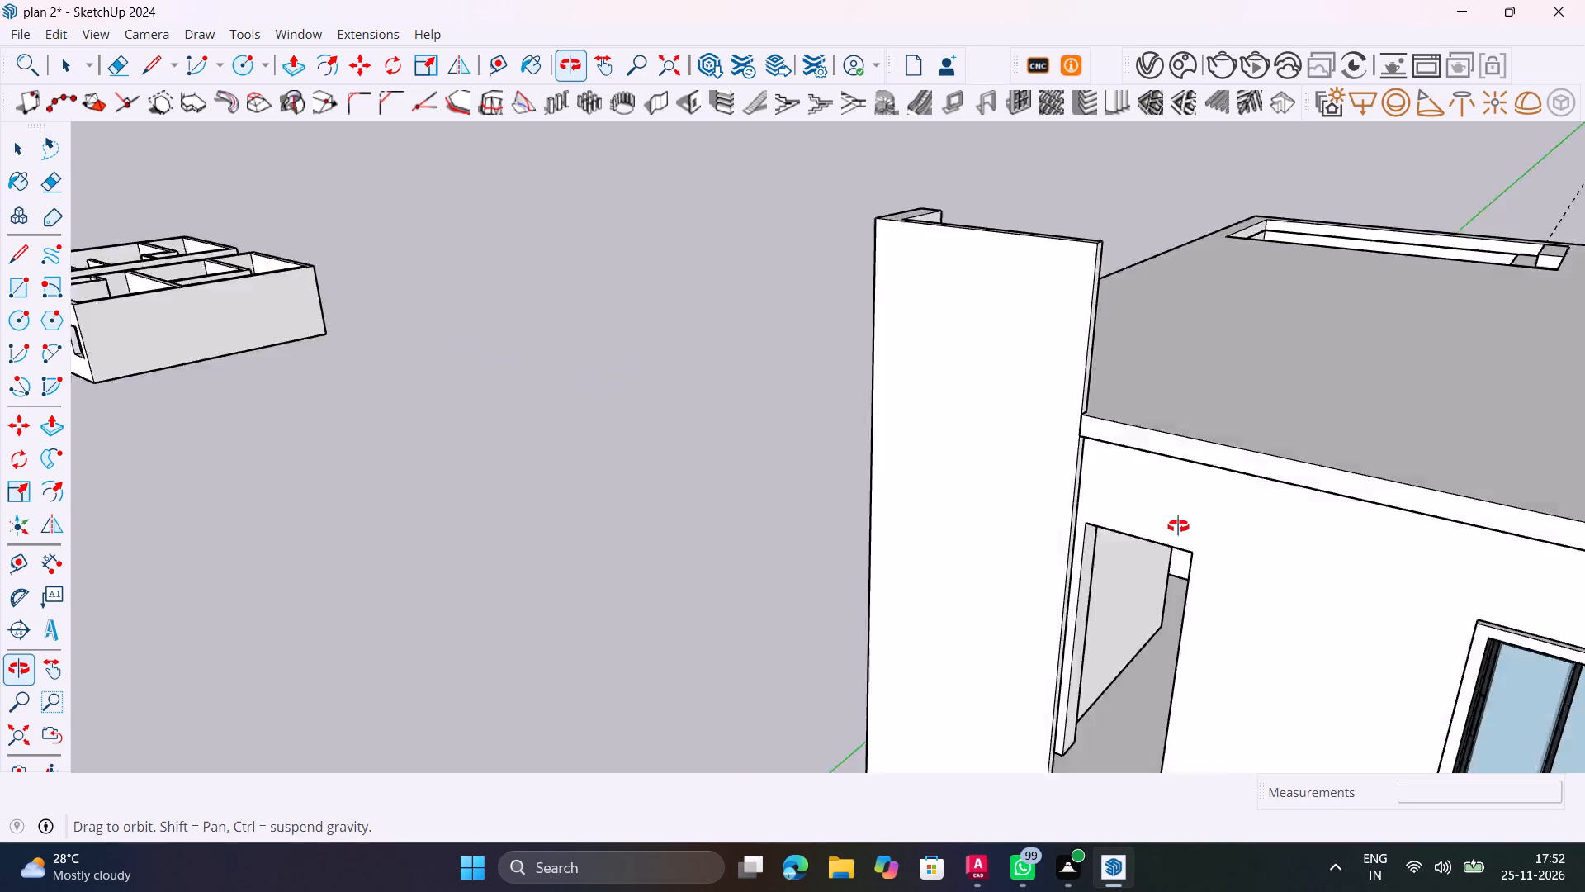
middle_drag(1178, 526, 1305, 558)
double_click(1105, 491)
middle_drag(1140, 529, 855, 593)
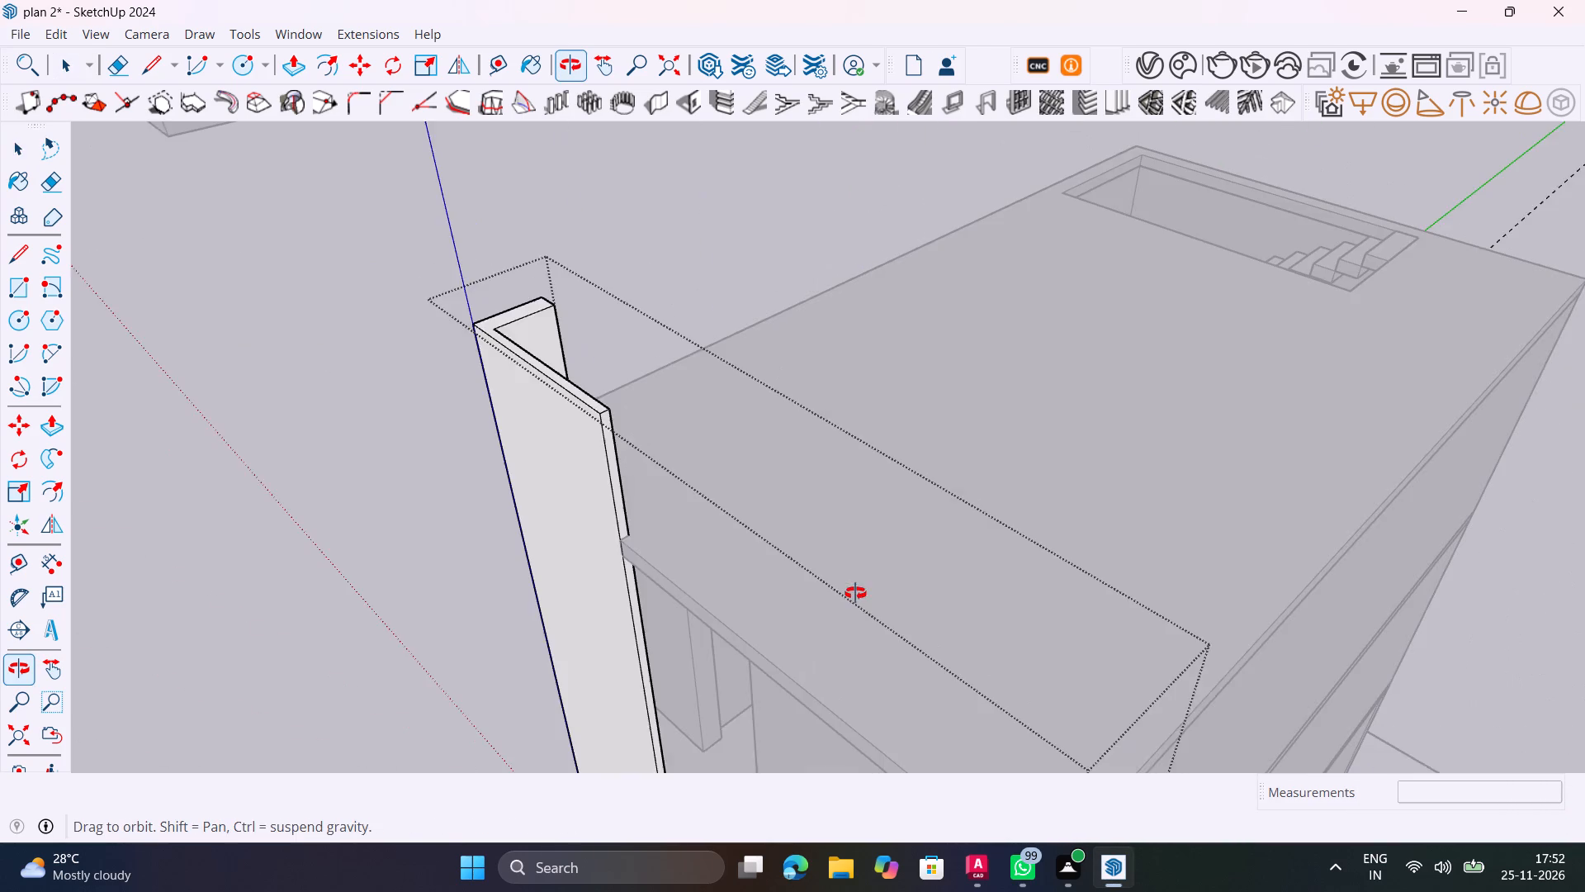
middle_drag(855, 593, 864, 598)
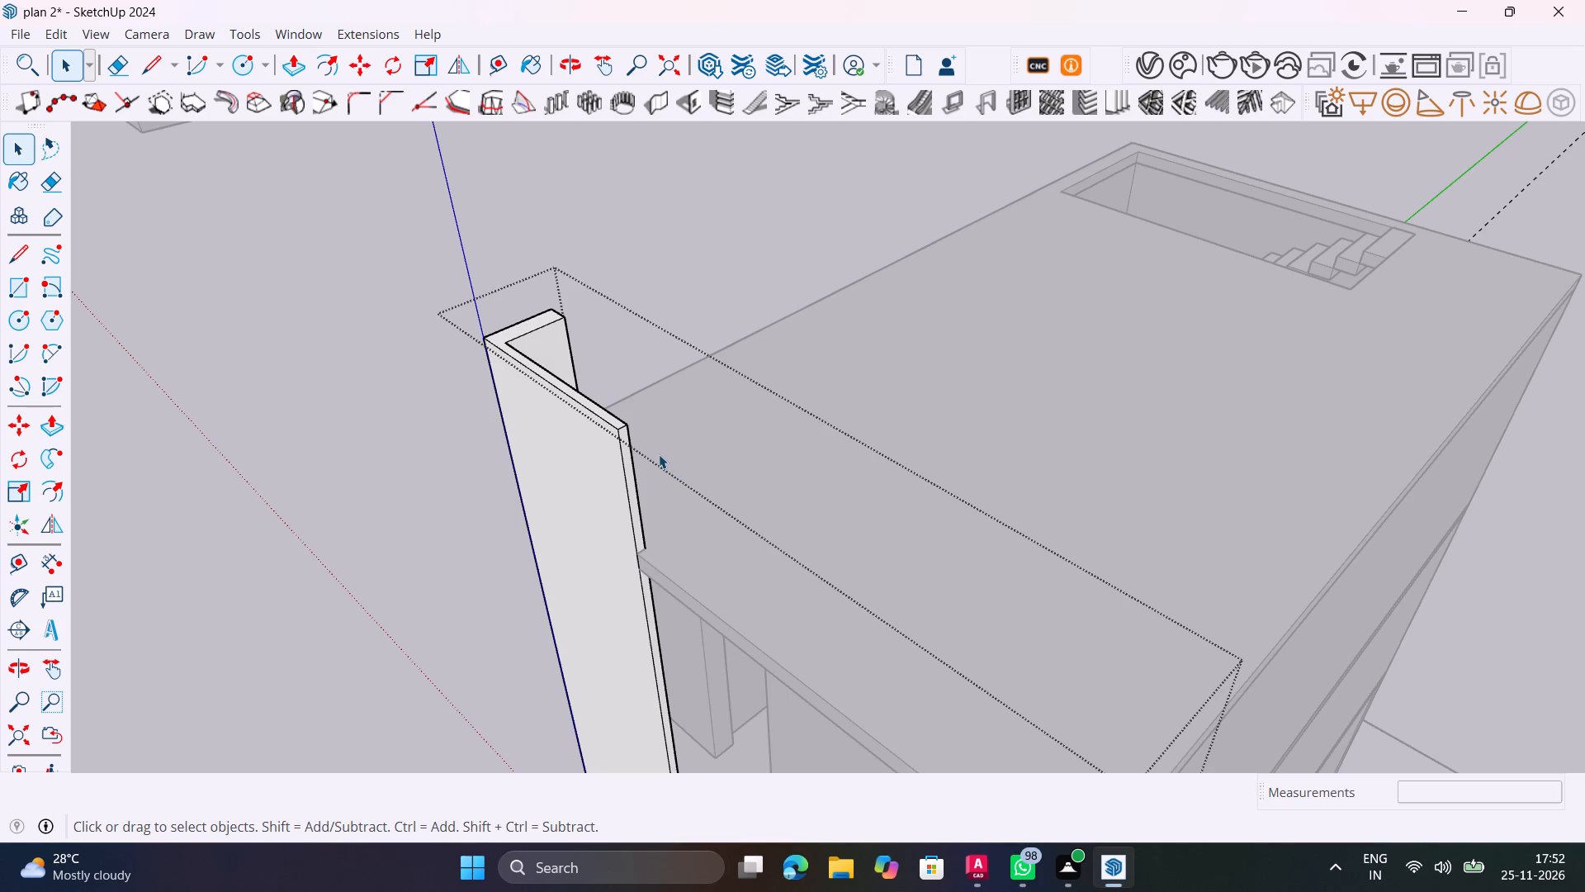
middle_drag(530, 600, 705, 543)
middle_drag(195, 874, 892, 591)
scroll(895, 591, down, 1)
middle_drag(814, 645, 1175, 577)
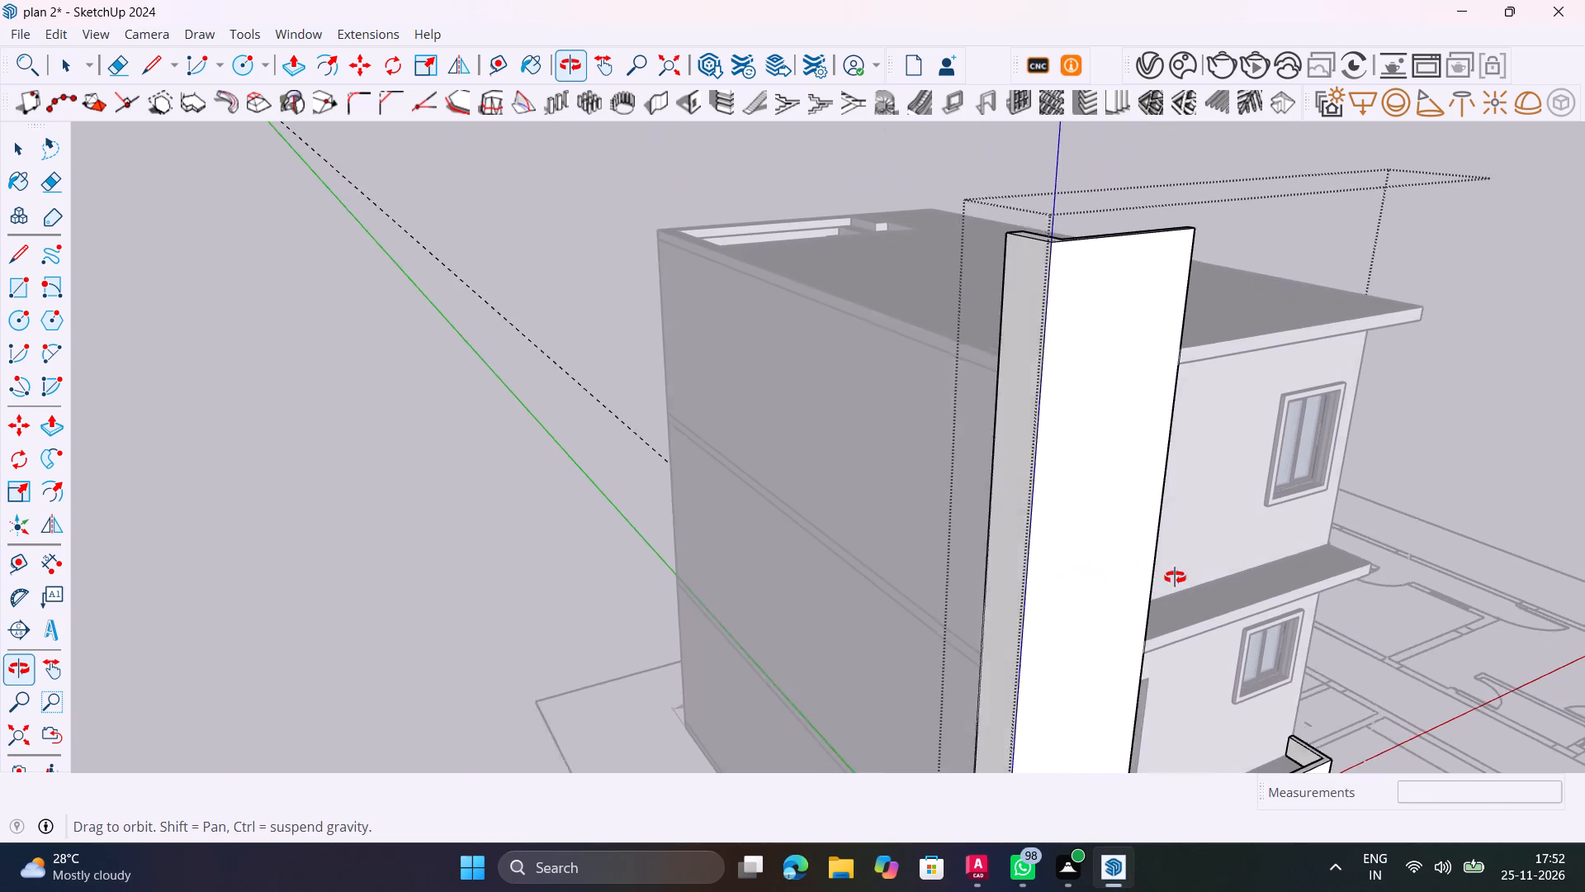
middle_drag(1175, 577, 1180, 577)
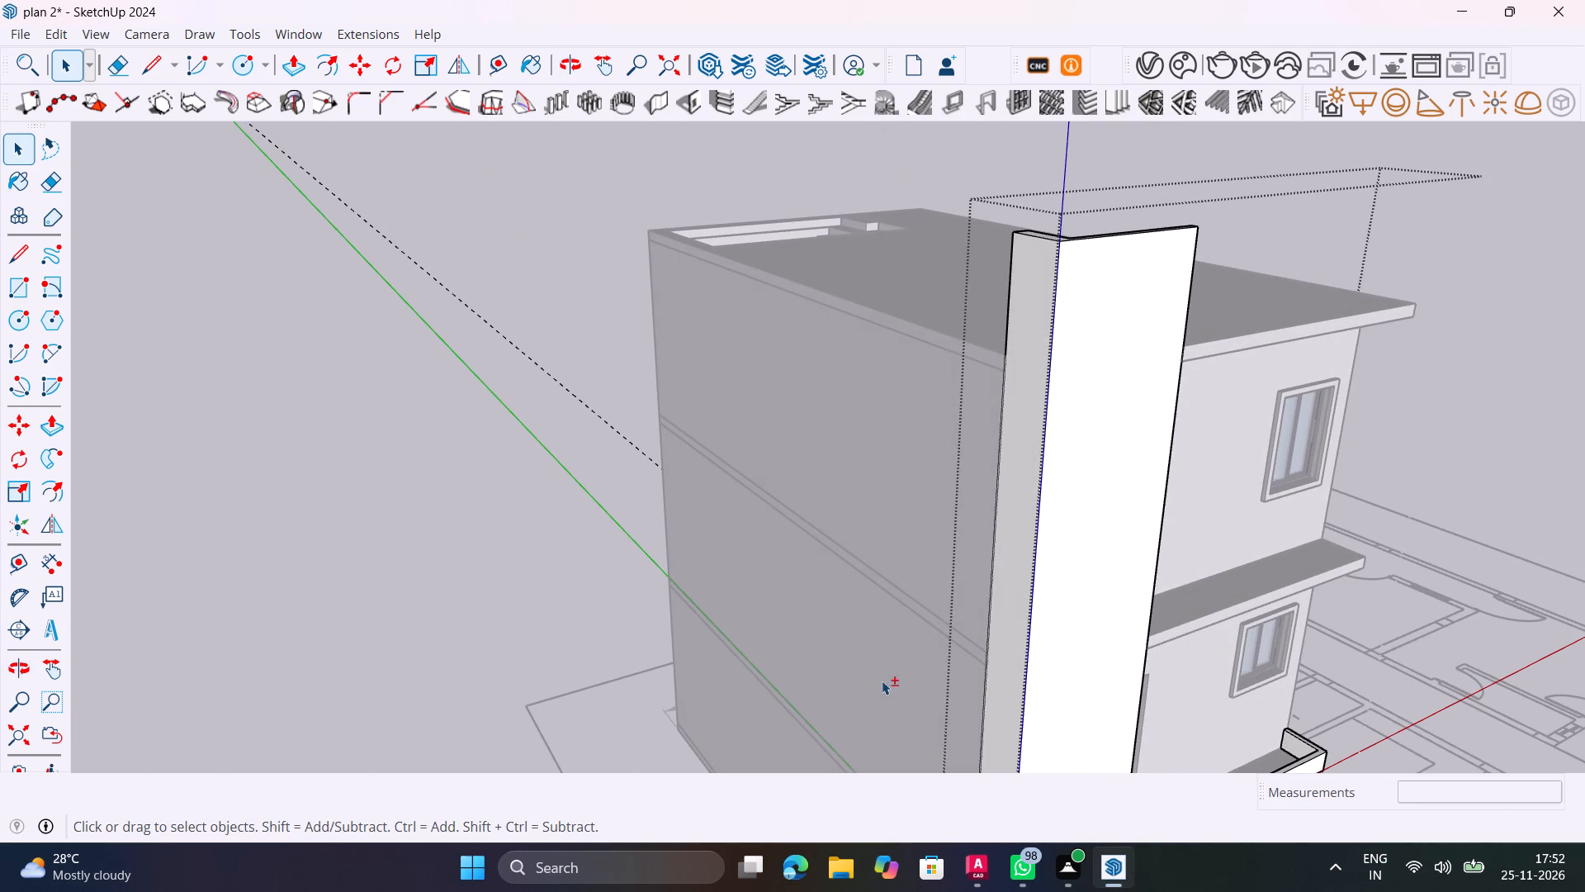
shift+middle_drag(868, 678, 528, 671)
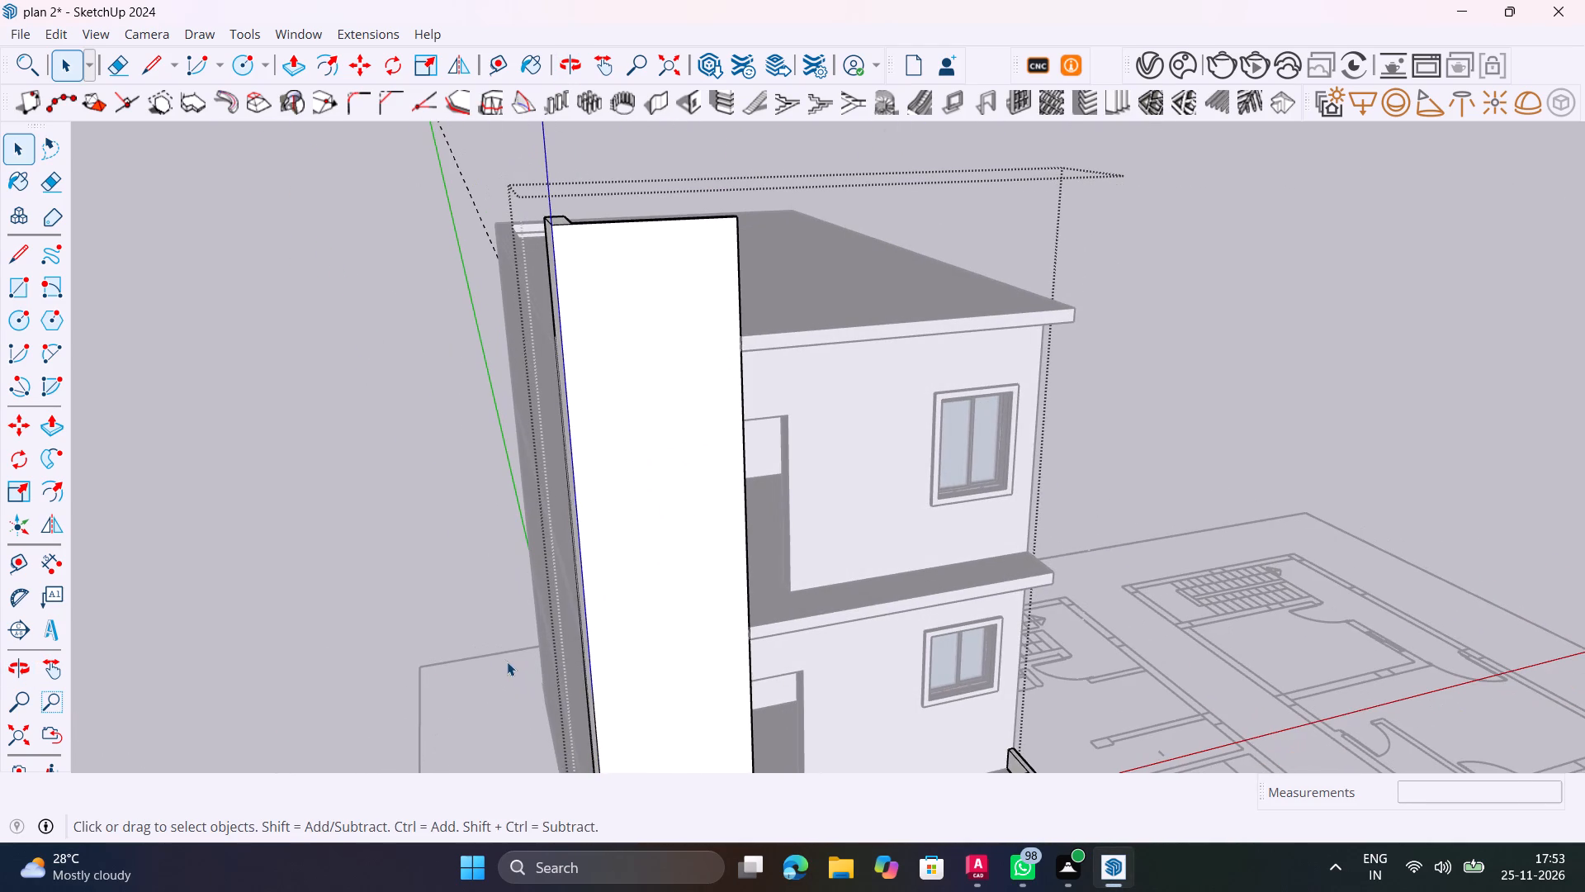
On the tall wall's front face, draw a 150-sided half-circle arc from the roof slab's top edge to the middle slab's underside, bulging 5' 6" into the wall.
text(A50)
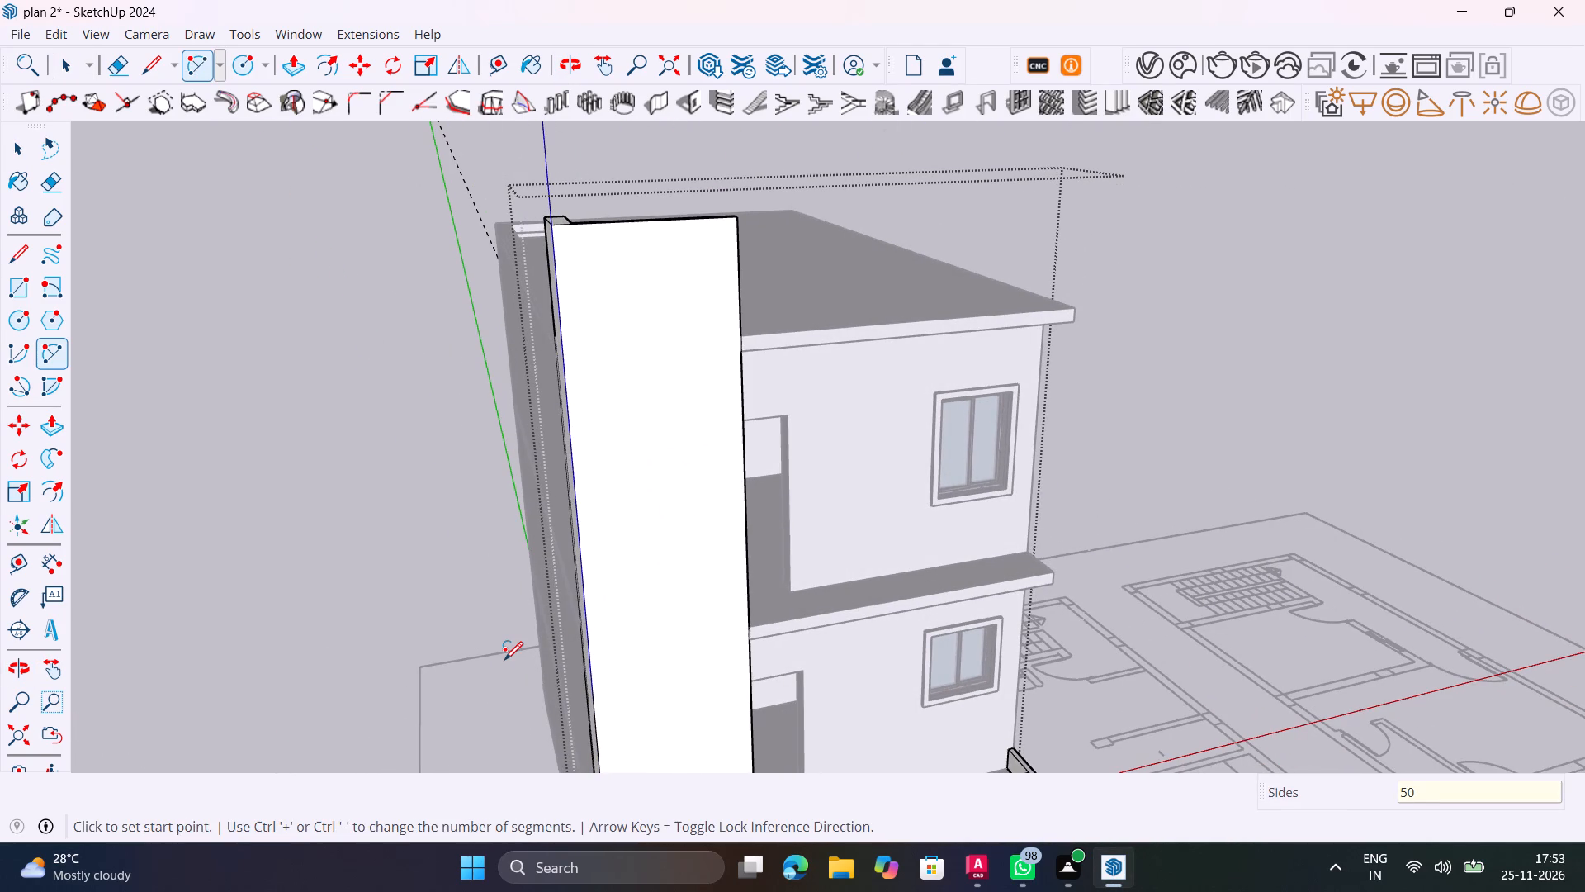
key(BackSpace)
key(BackSpace)
text(150)
key(s)
key(Return)
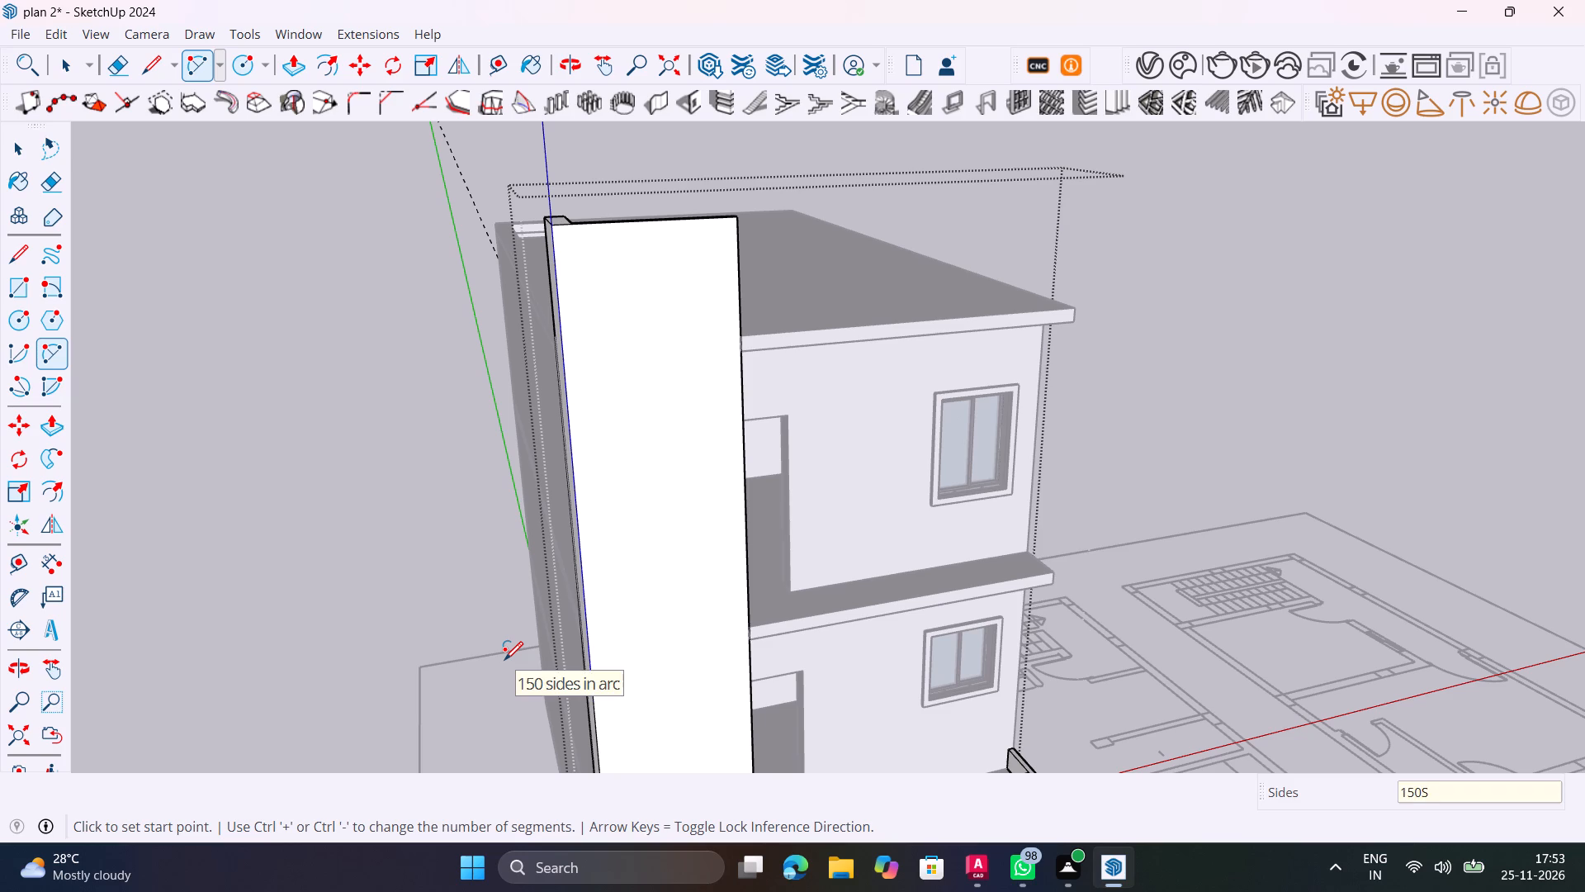
scroll(736, 343, up, 13)
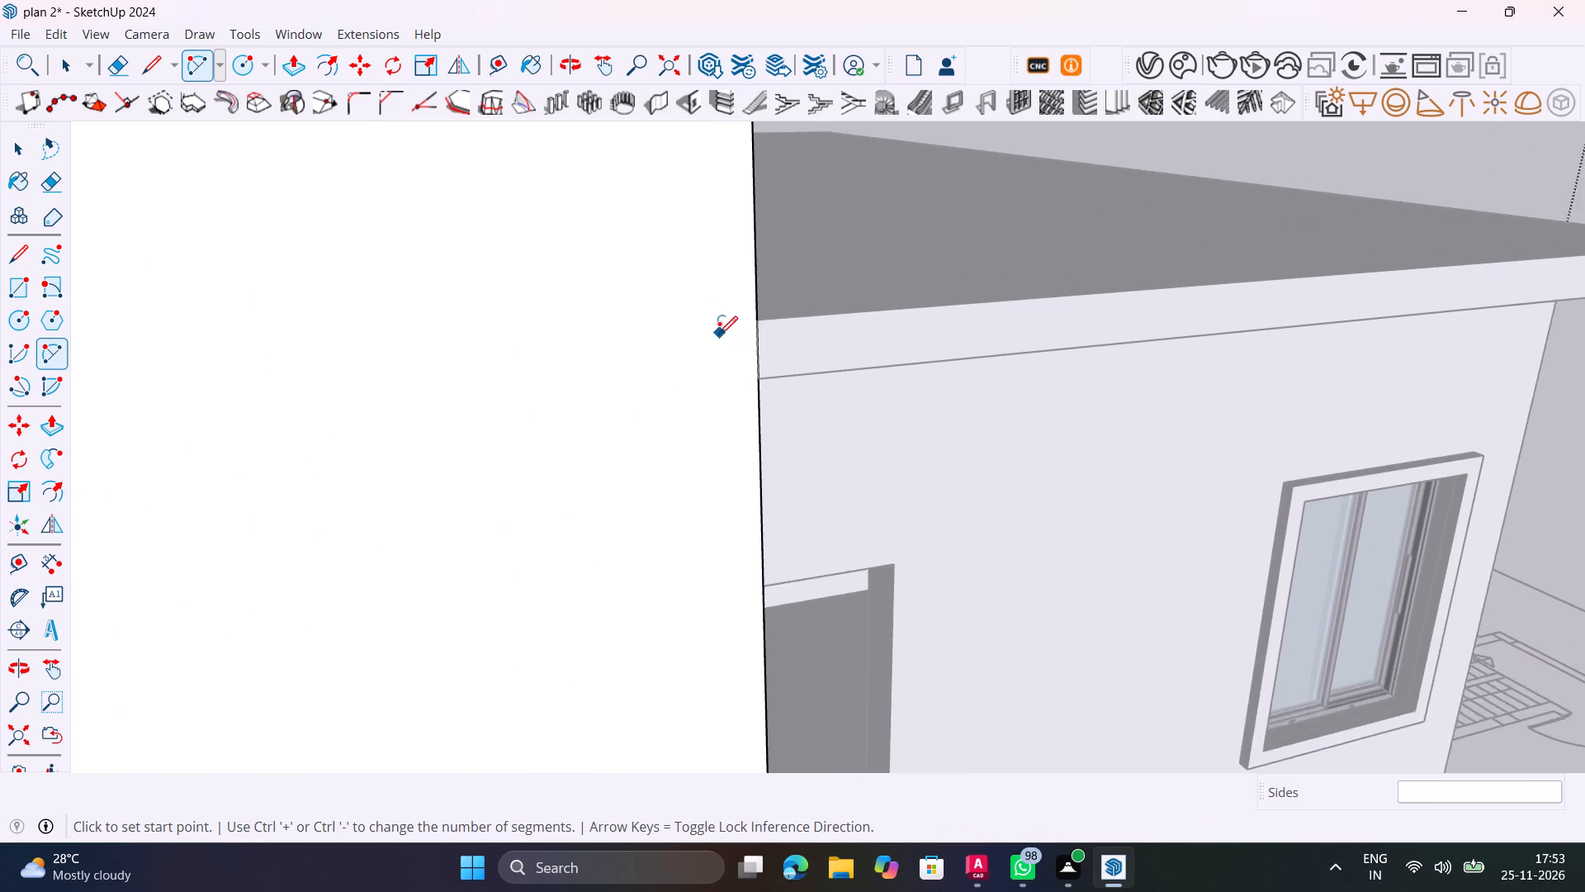
scroll(719, 334, up, 2)
middle_drag(760, 353, 935, 407)
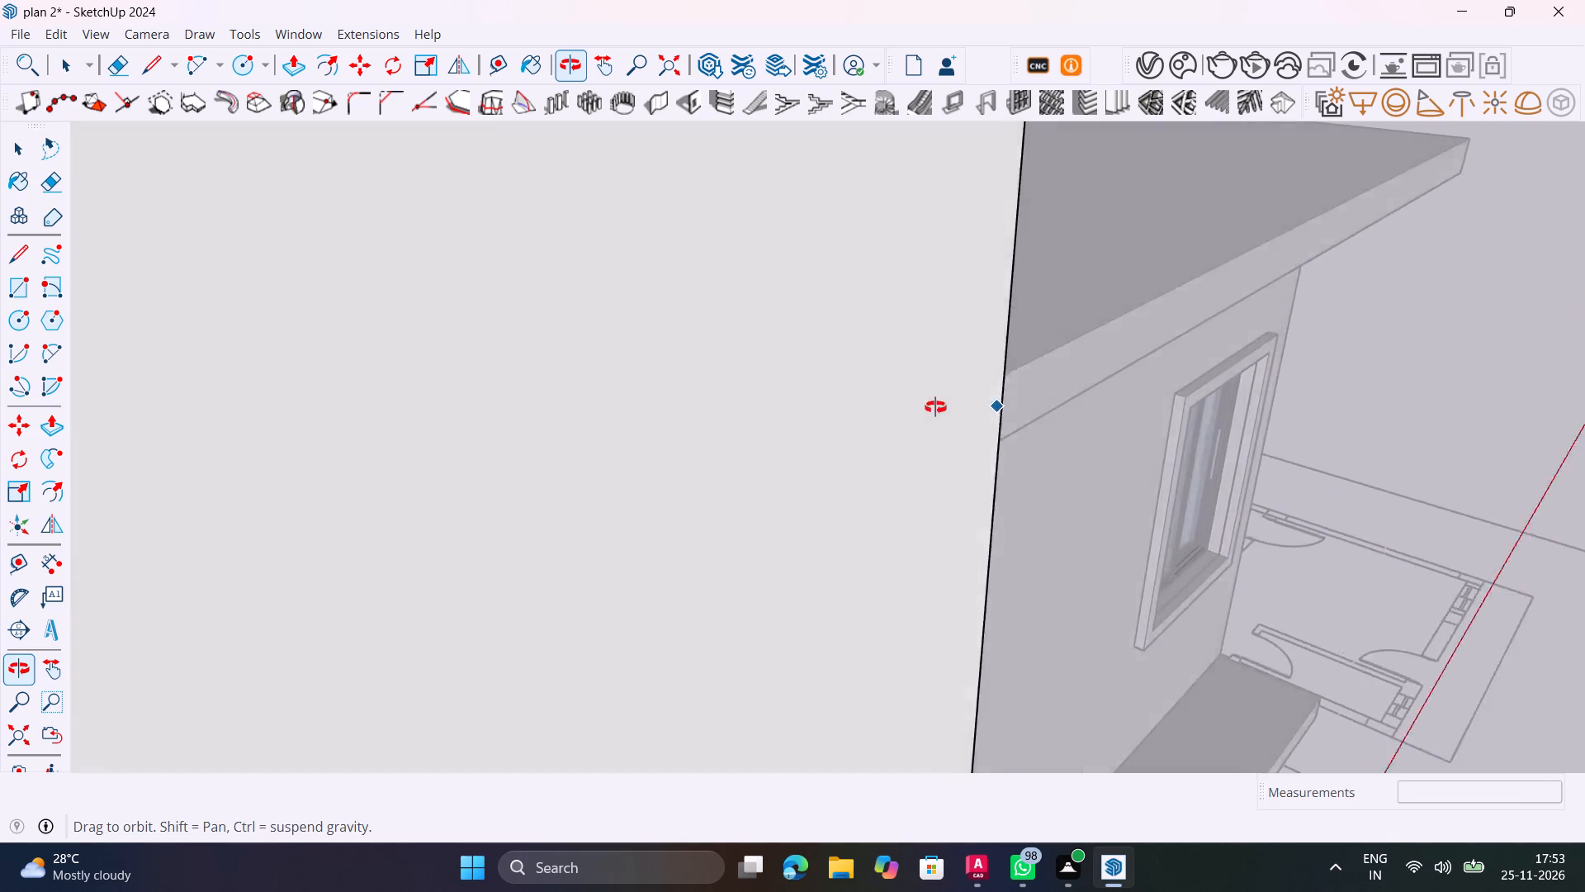
middle_drag(935, 407, 788, 429)
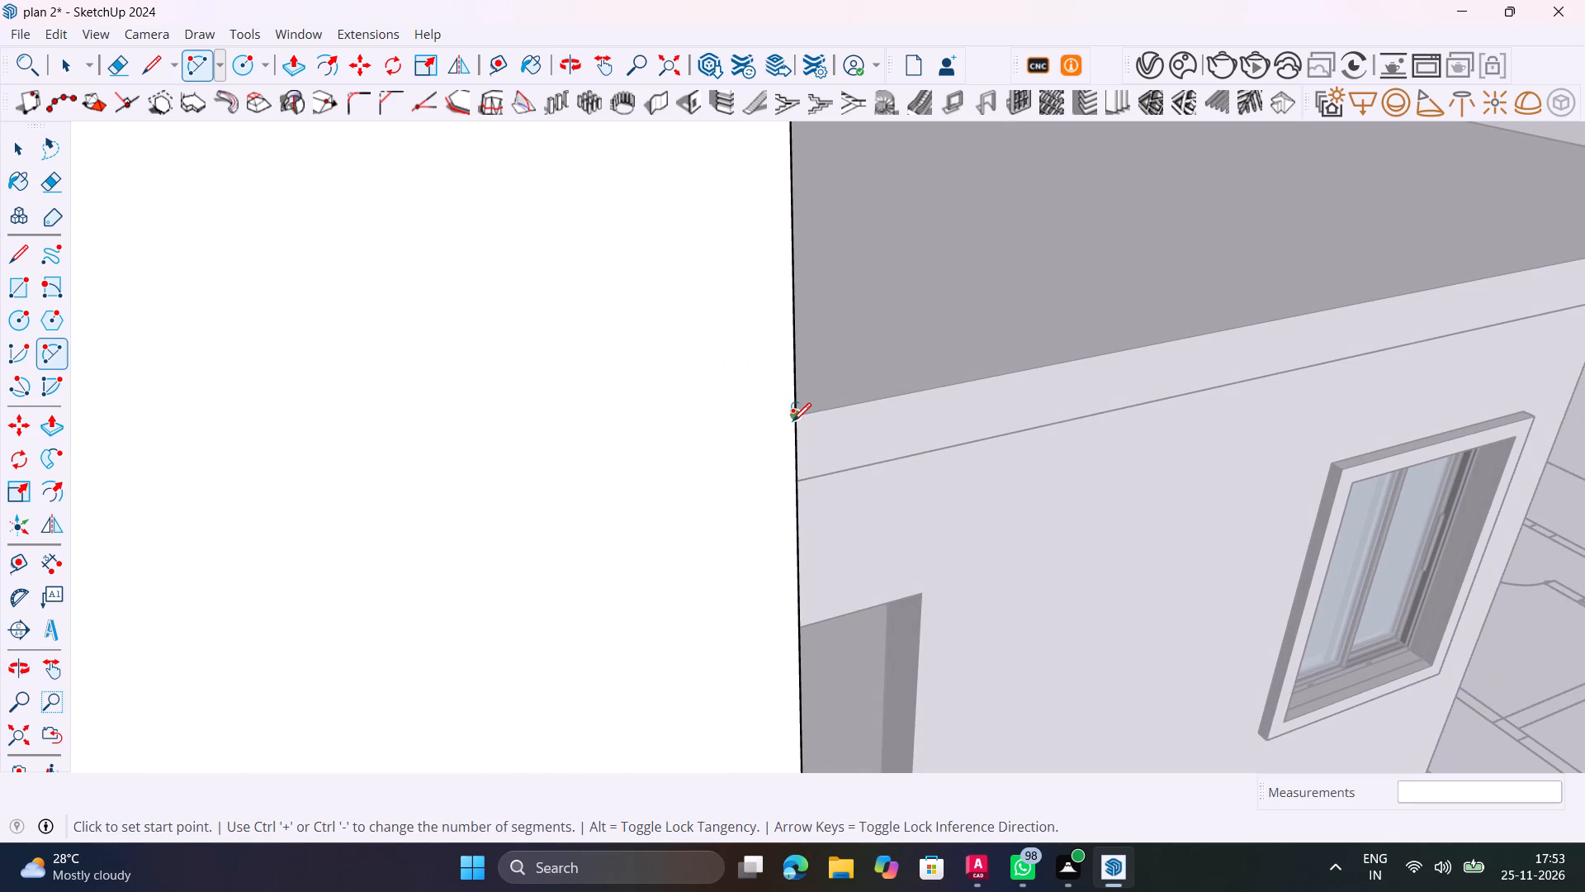
click(792, 421)
scroll(621, 500, down, 20)
scroll(621, 500, down, 10)
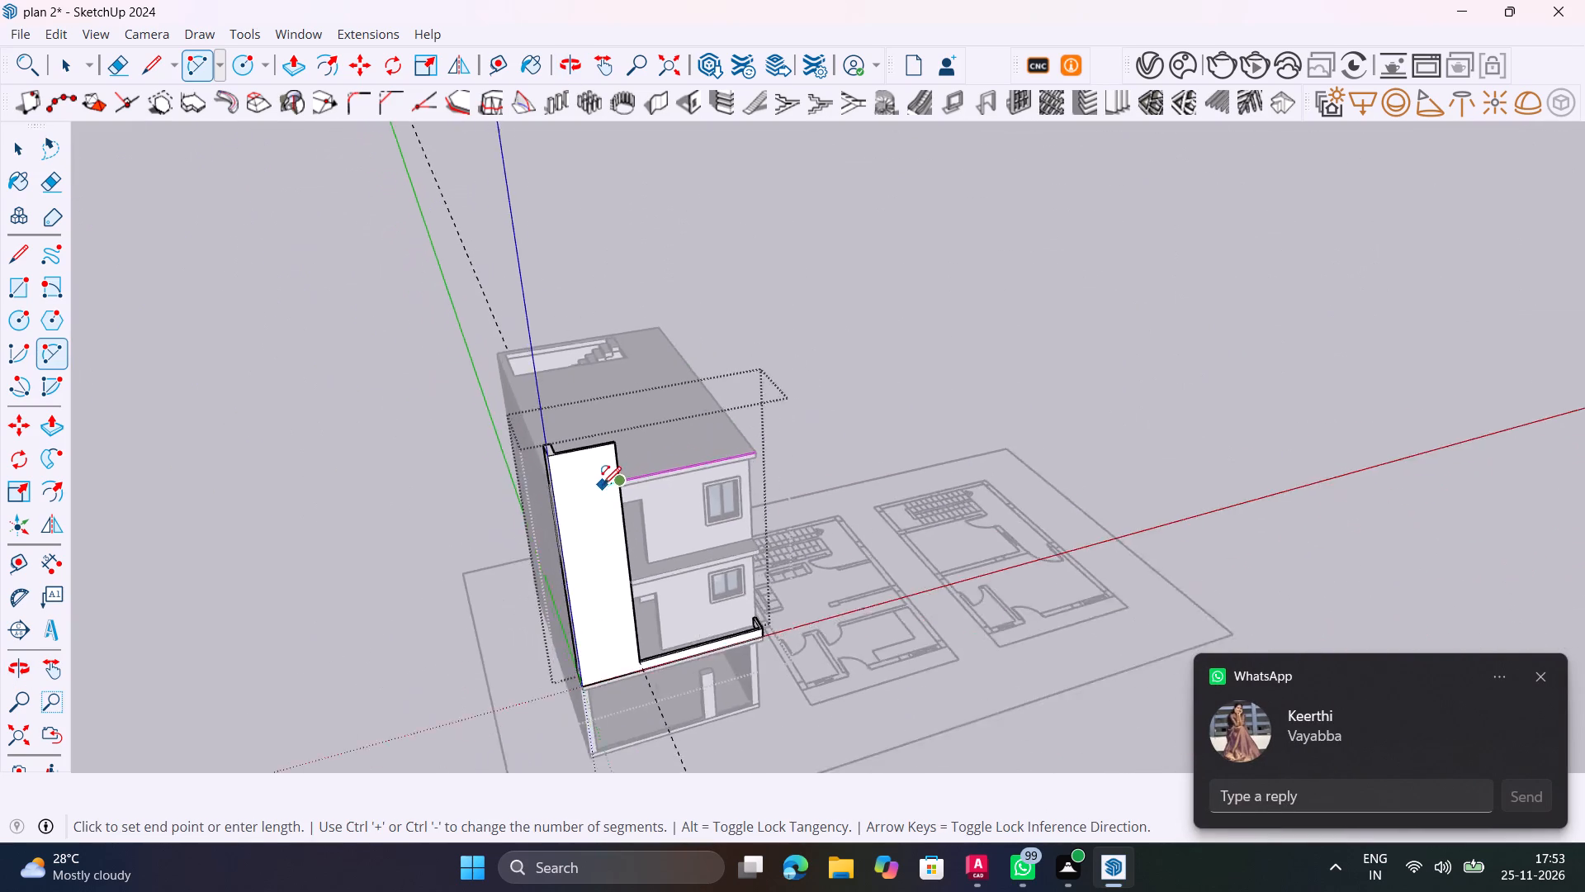
scroll(603, 485, down, 2)
scroll(608, 561, up, 20)
scroll(608, 561, up, 6)
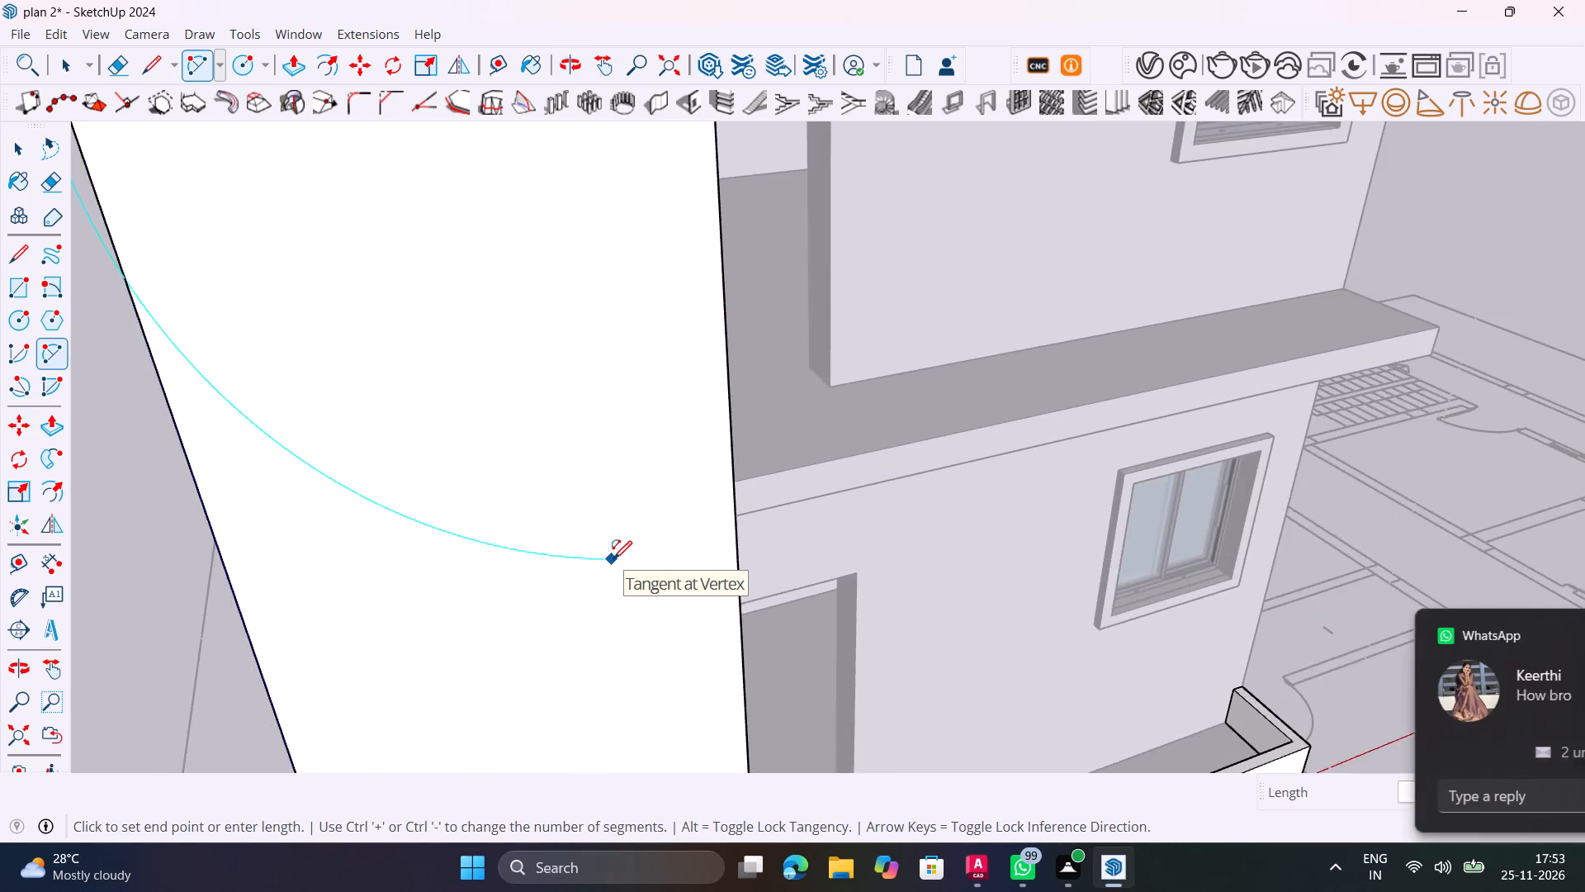
scroll(613, 559, up, 4)
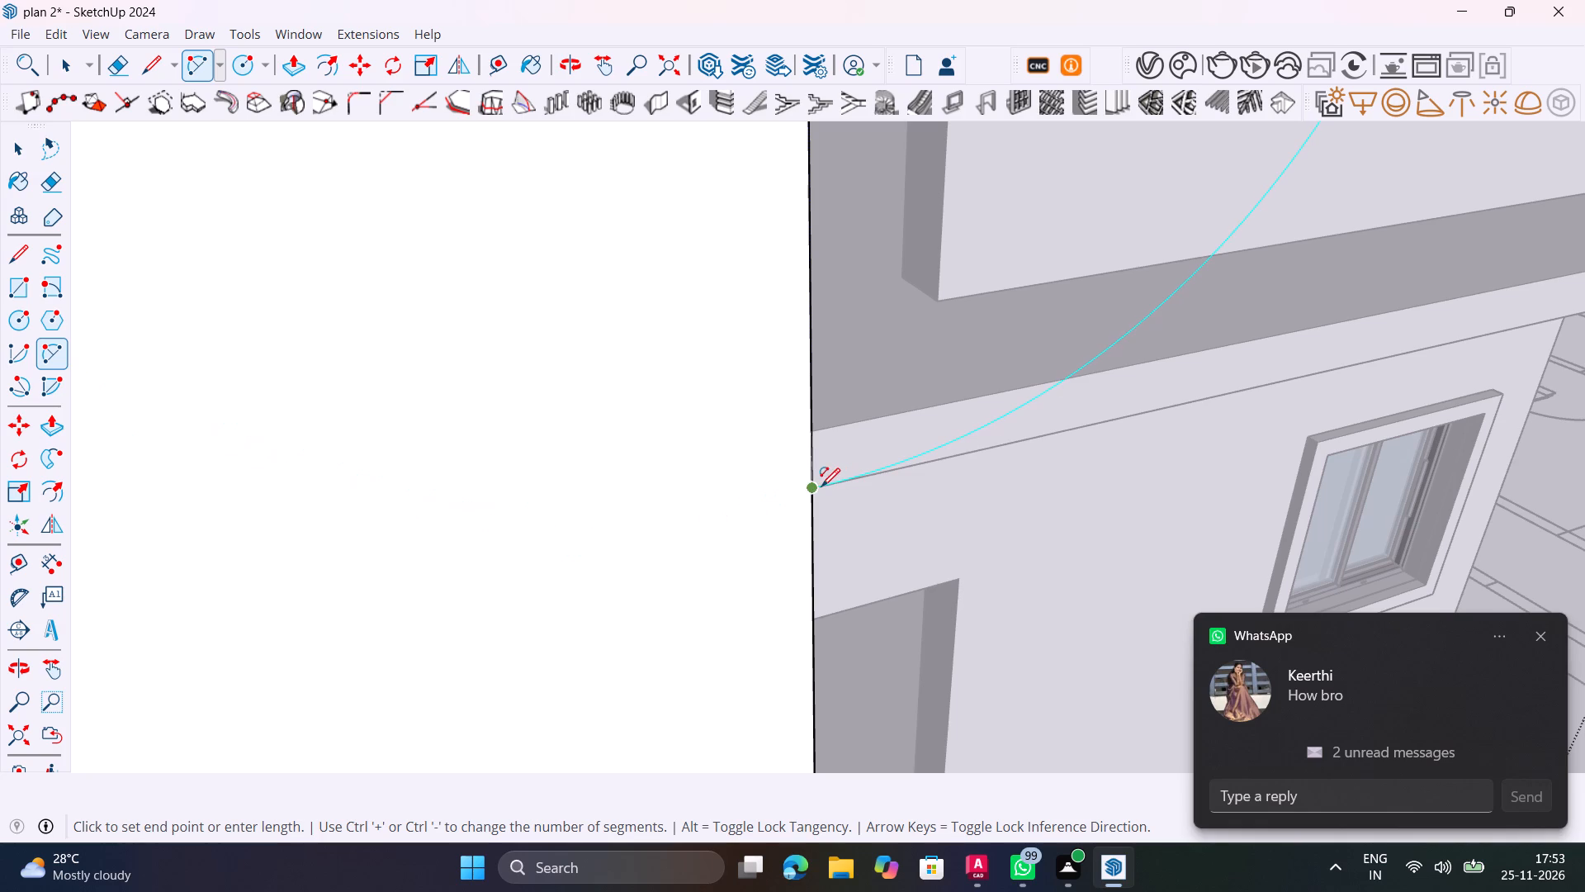
click(816, 489)
scroll(617, 472, down, 17)
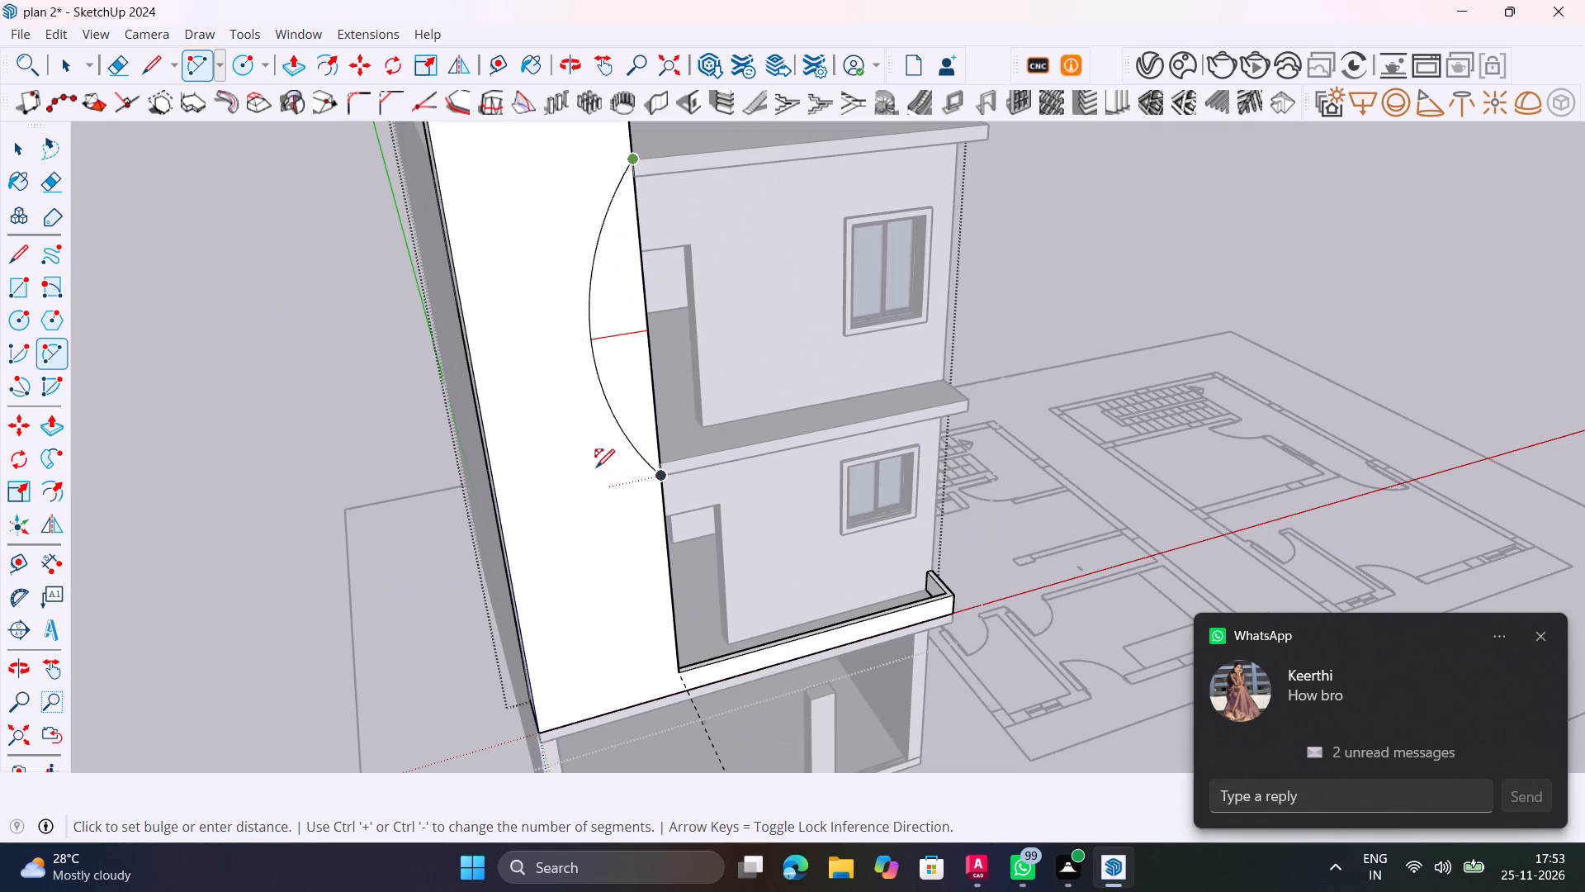
click(480, 369)
scroll(640, 410, down, 2)
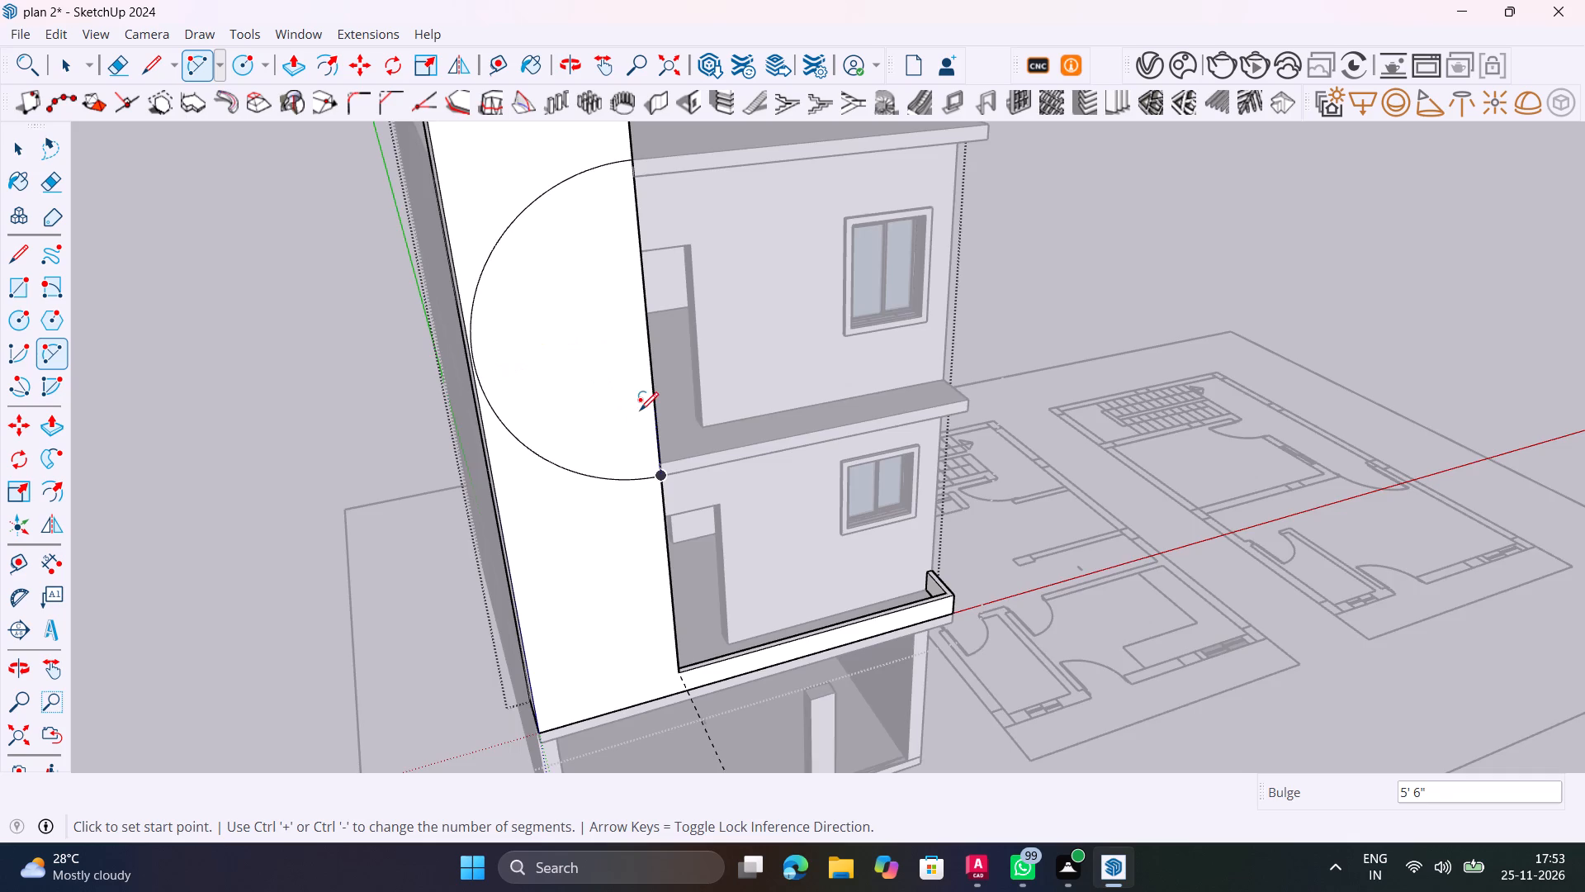
scroll(640, 410, down, 2)
key(space)
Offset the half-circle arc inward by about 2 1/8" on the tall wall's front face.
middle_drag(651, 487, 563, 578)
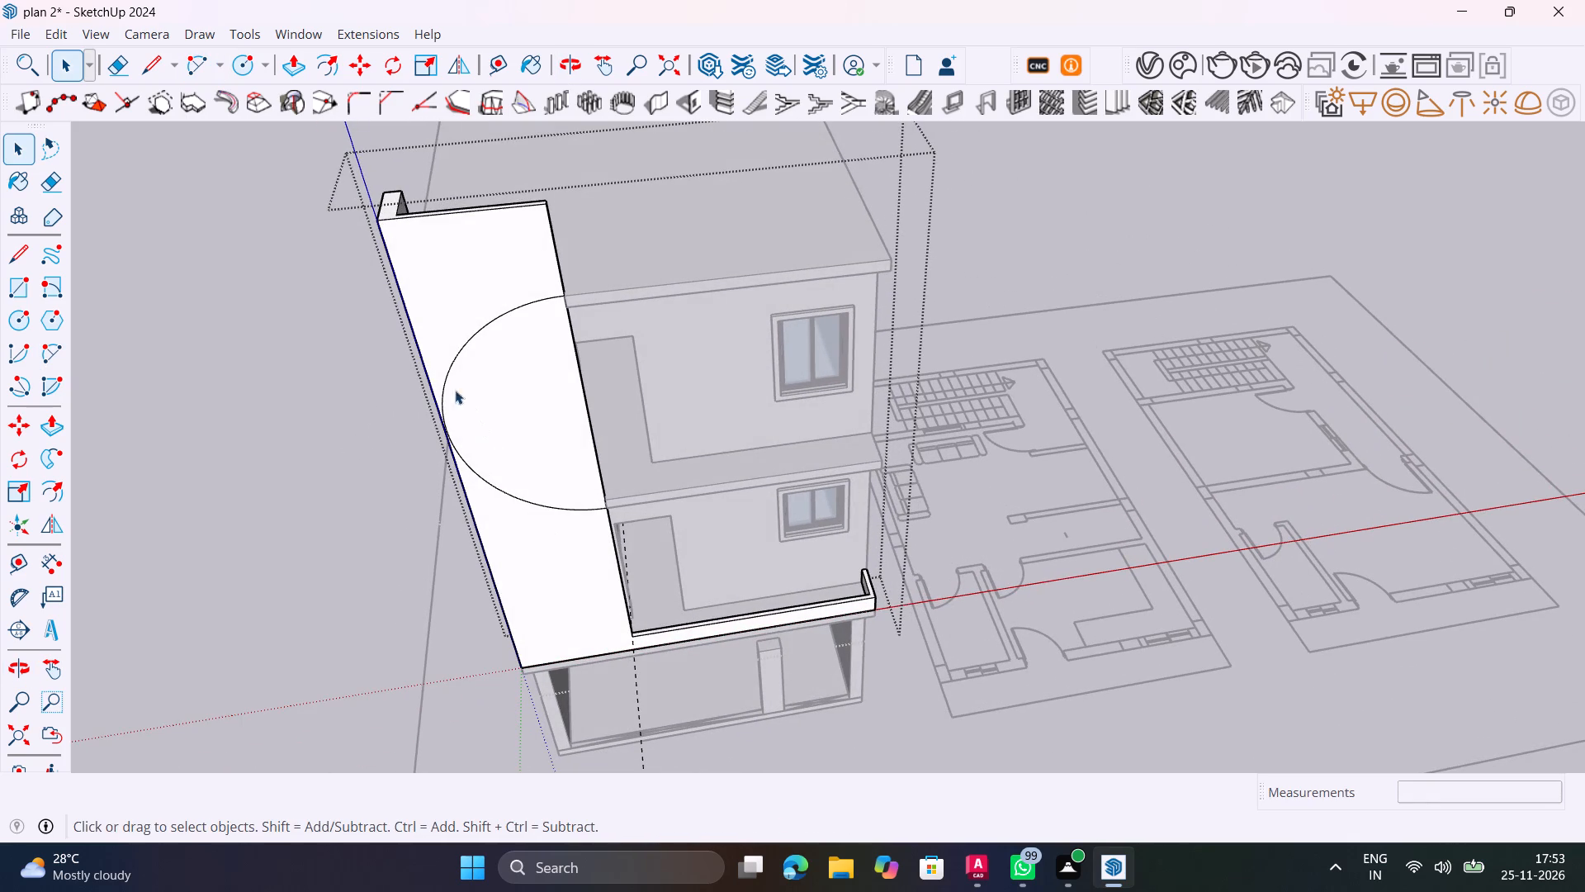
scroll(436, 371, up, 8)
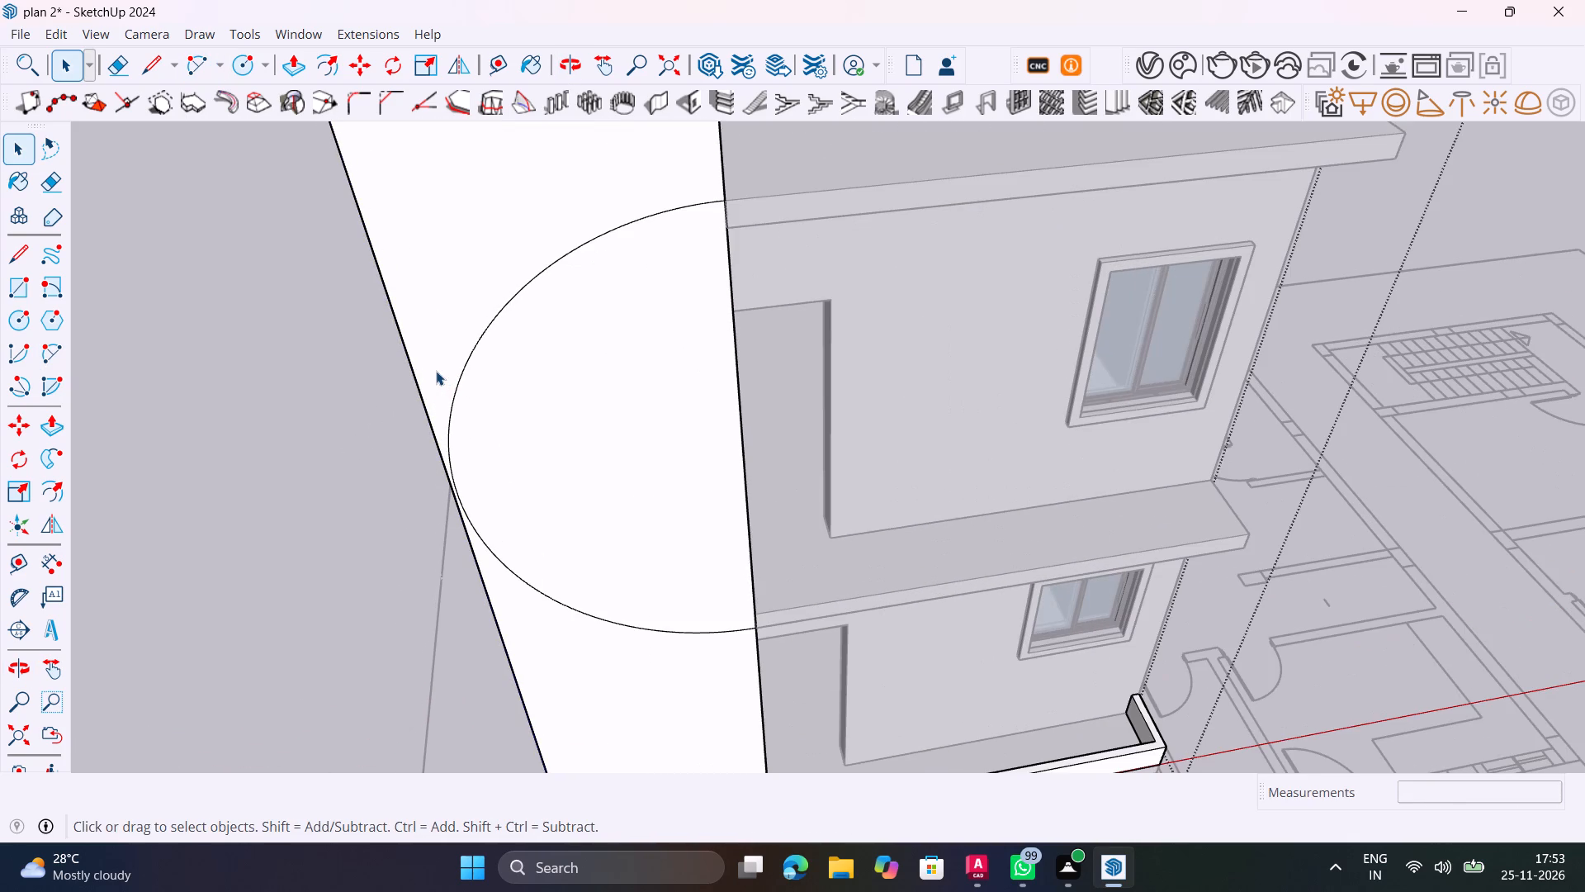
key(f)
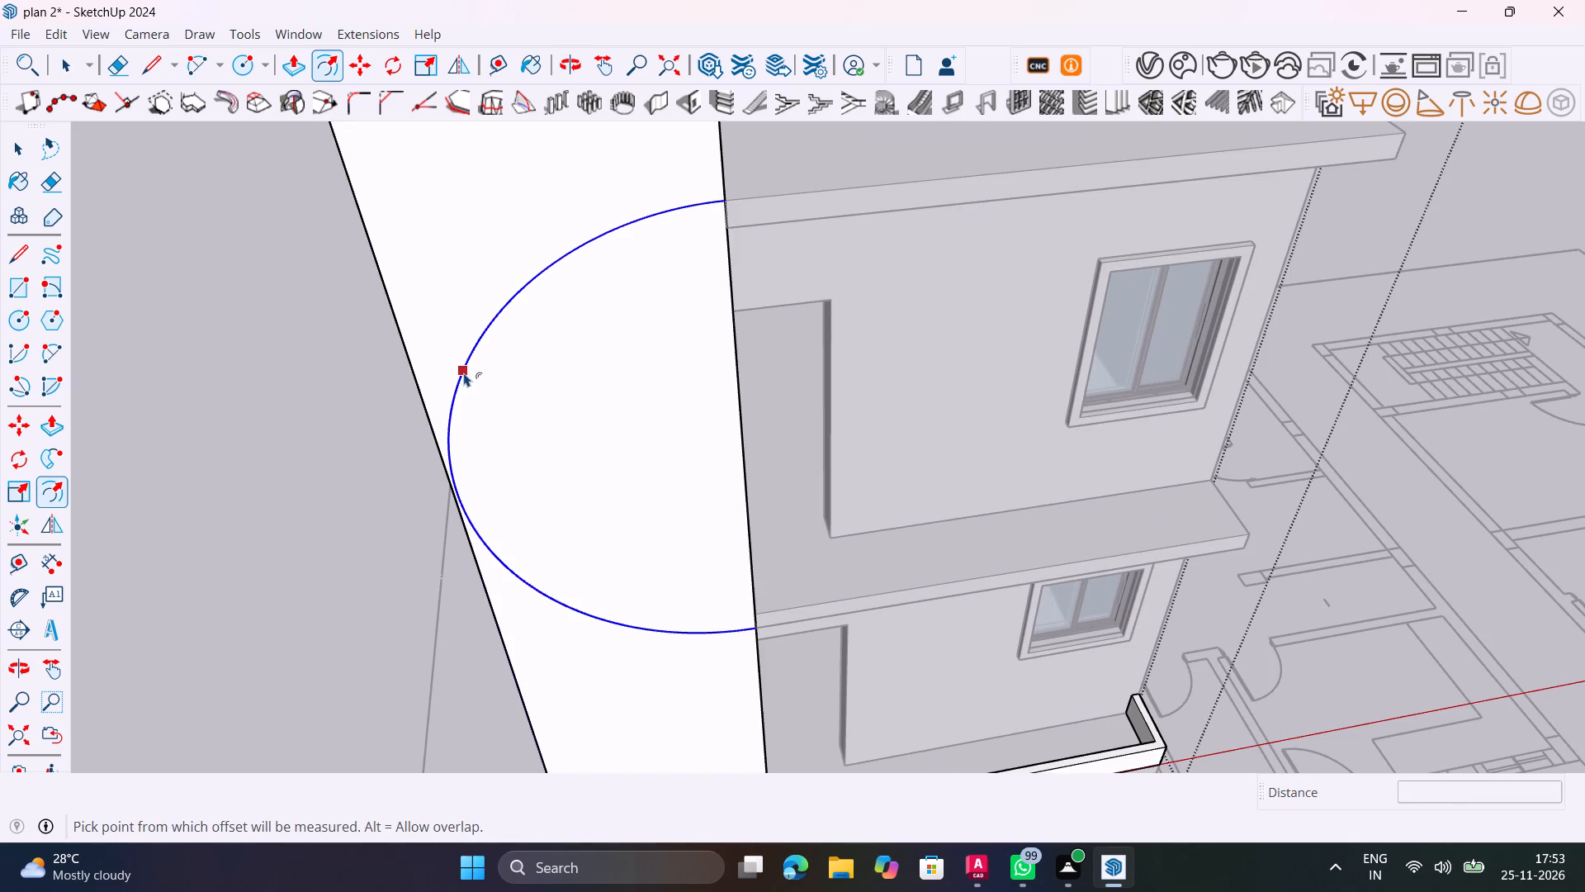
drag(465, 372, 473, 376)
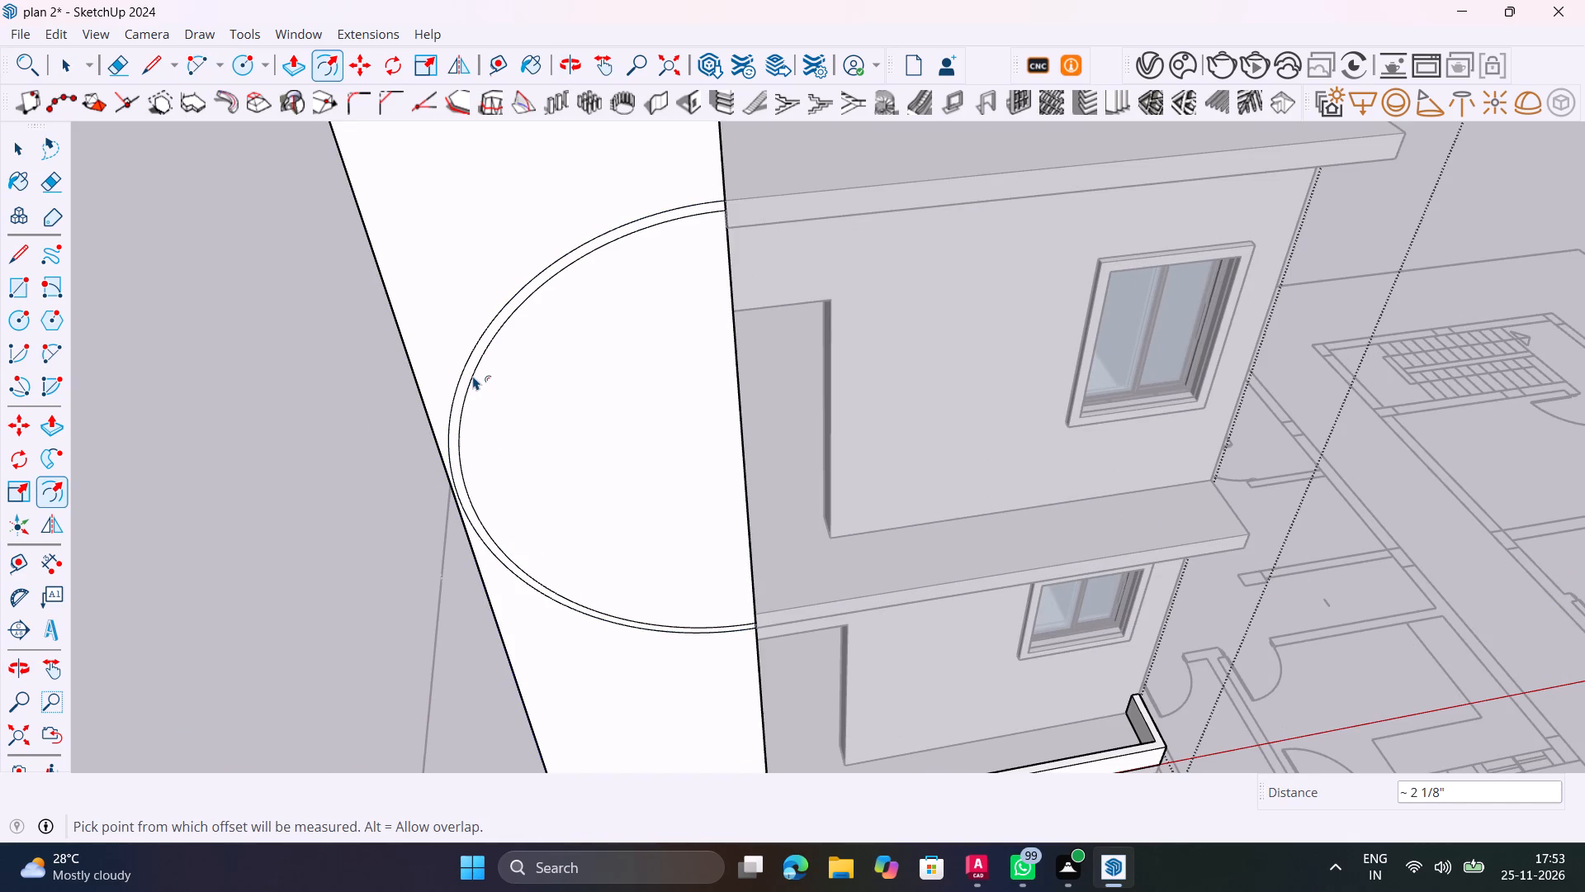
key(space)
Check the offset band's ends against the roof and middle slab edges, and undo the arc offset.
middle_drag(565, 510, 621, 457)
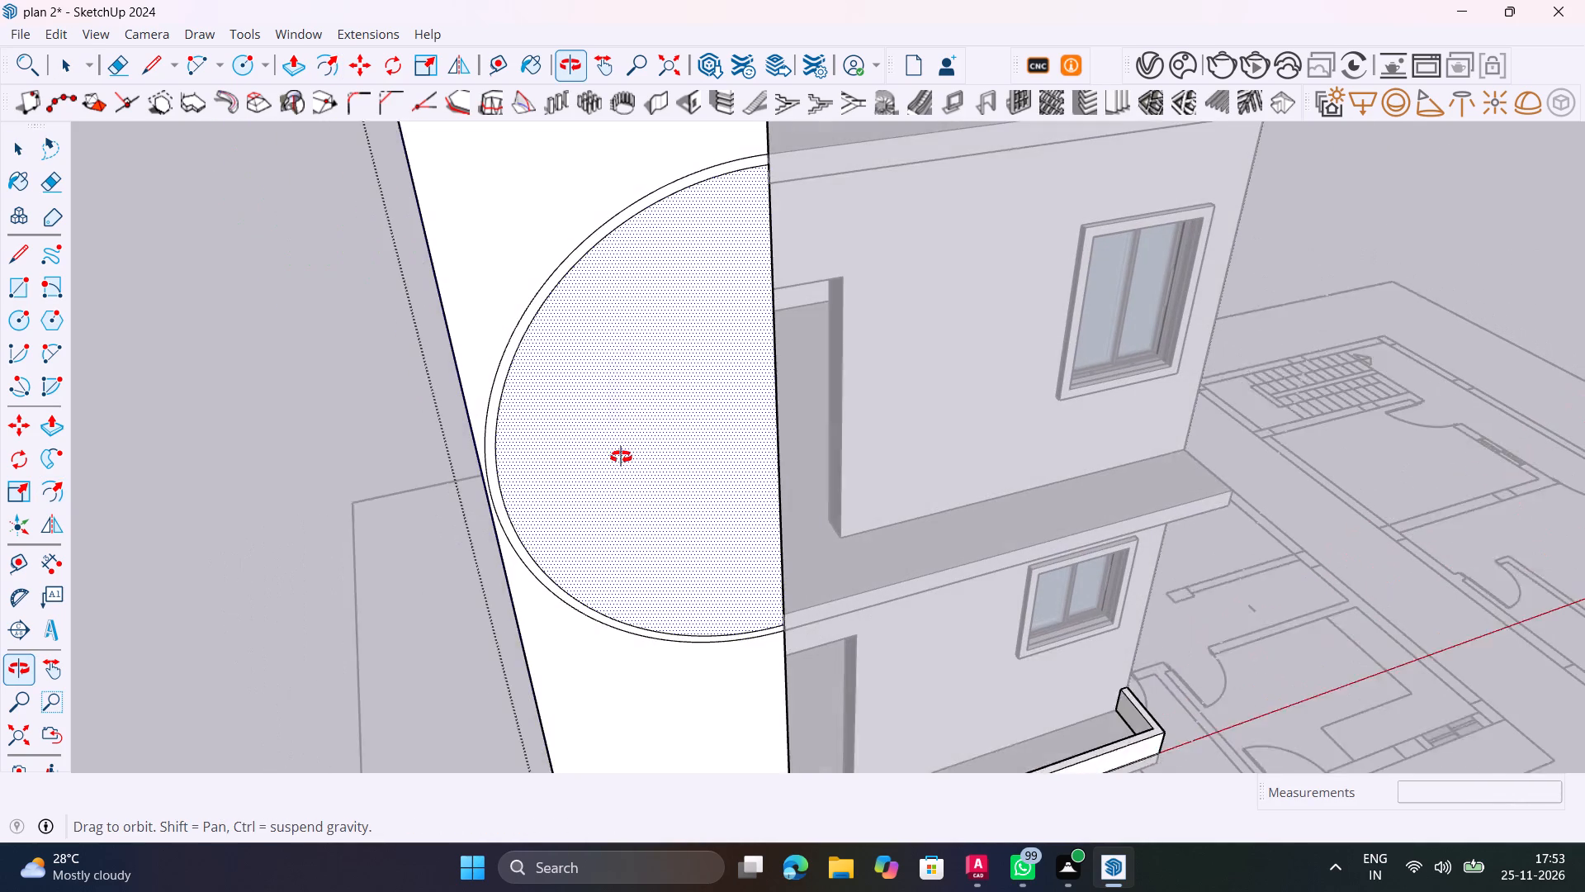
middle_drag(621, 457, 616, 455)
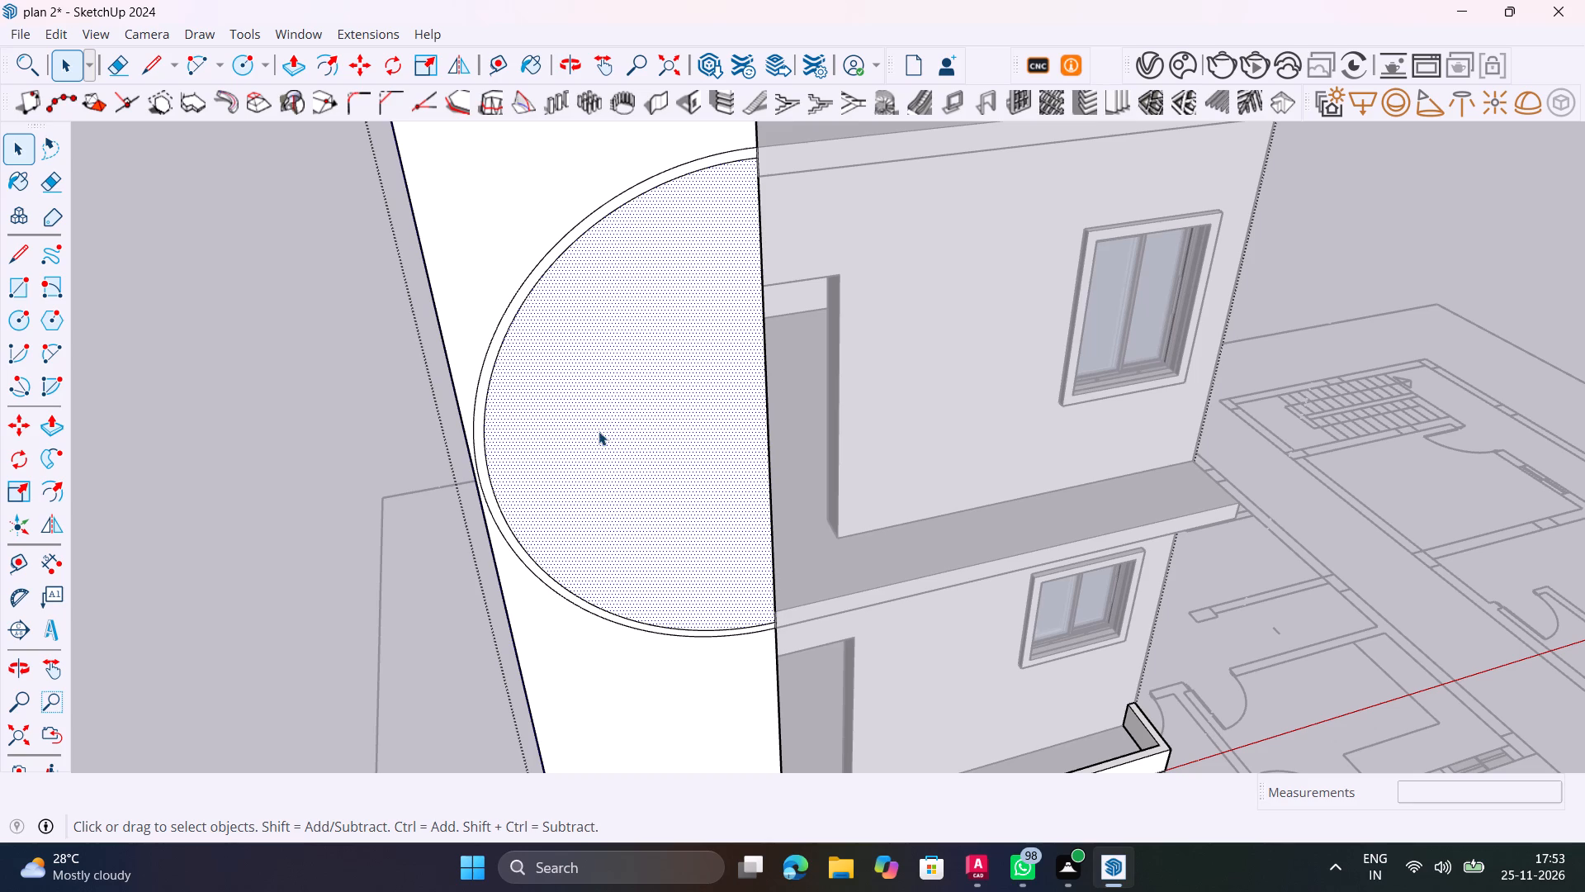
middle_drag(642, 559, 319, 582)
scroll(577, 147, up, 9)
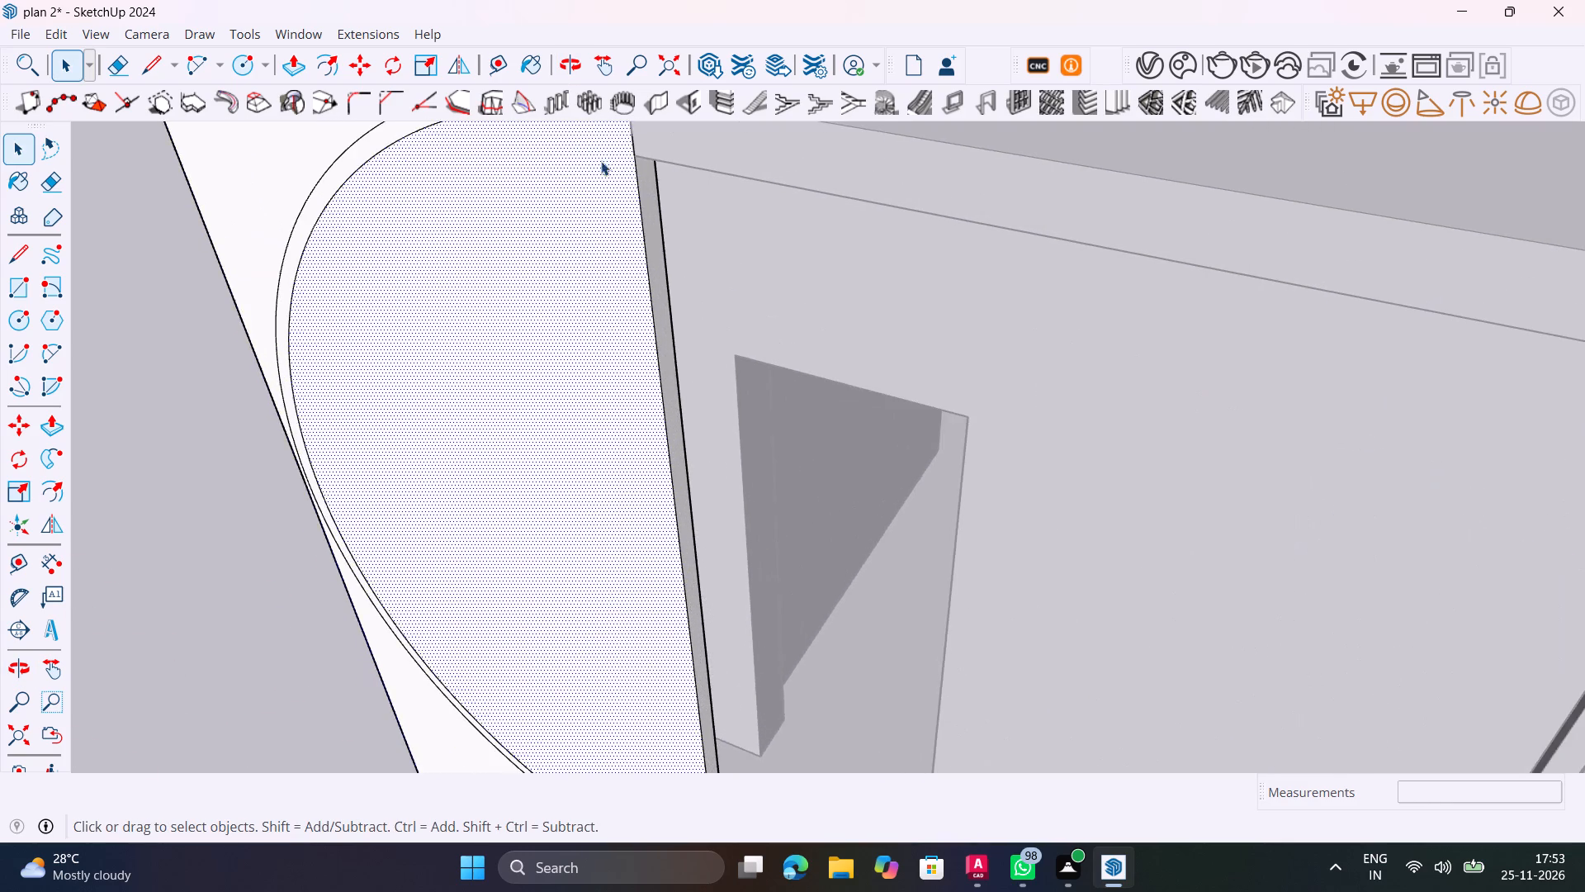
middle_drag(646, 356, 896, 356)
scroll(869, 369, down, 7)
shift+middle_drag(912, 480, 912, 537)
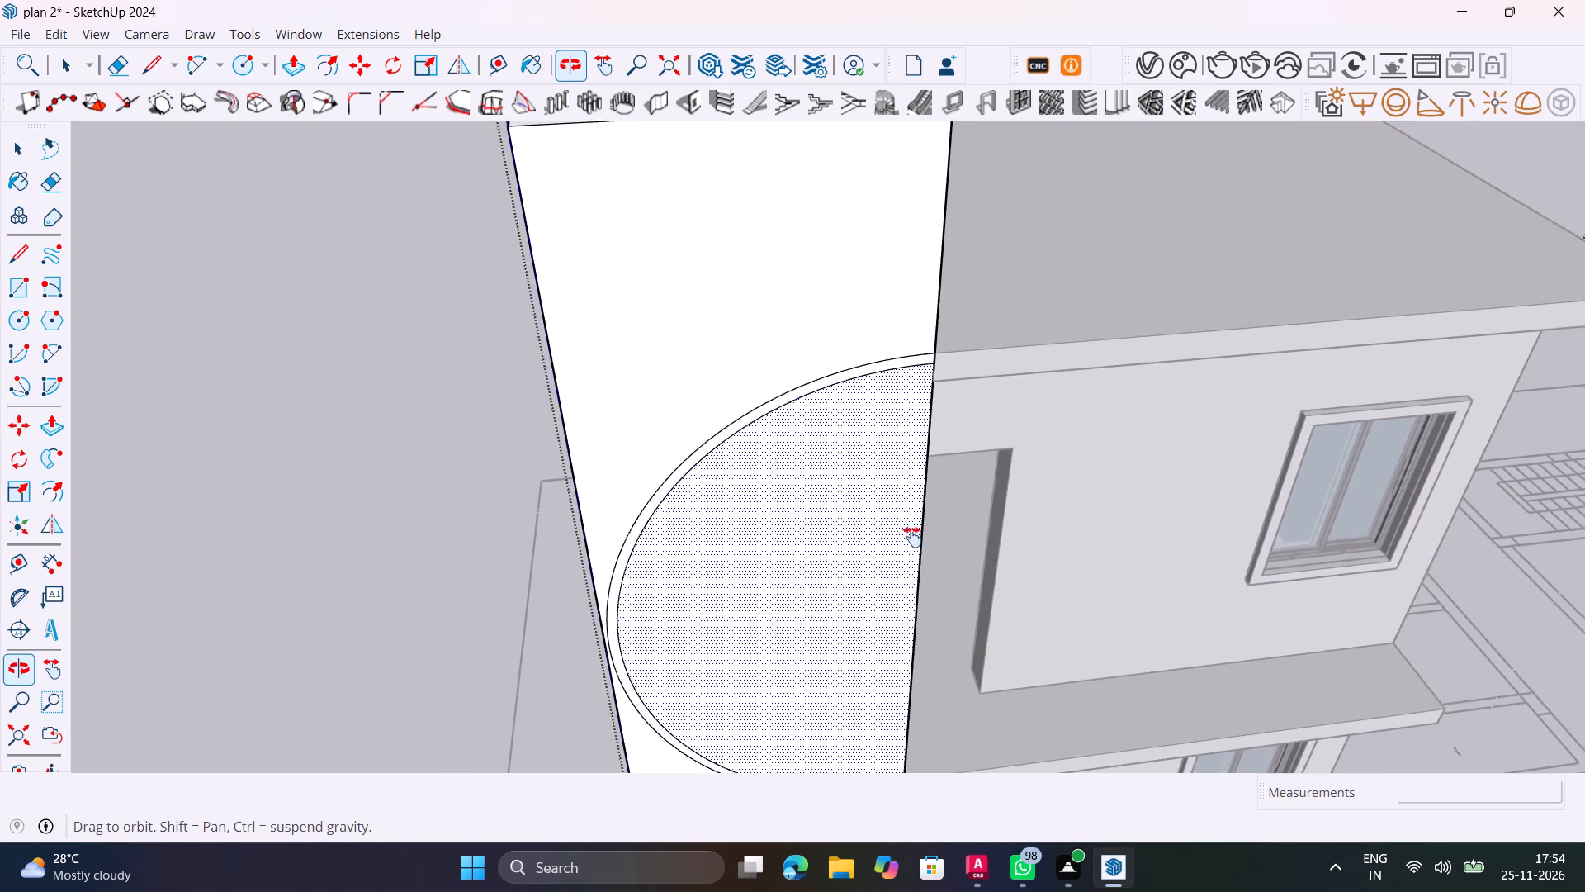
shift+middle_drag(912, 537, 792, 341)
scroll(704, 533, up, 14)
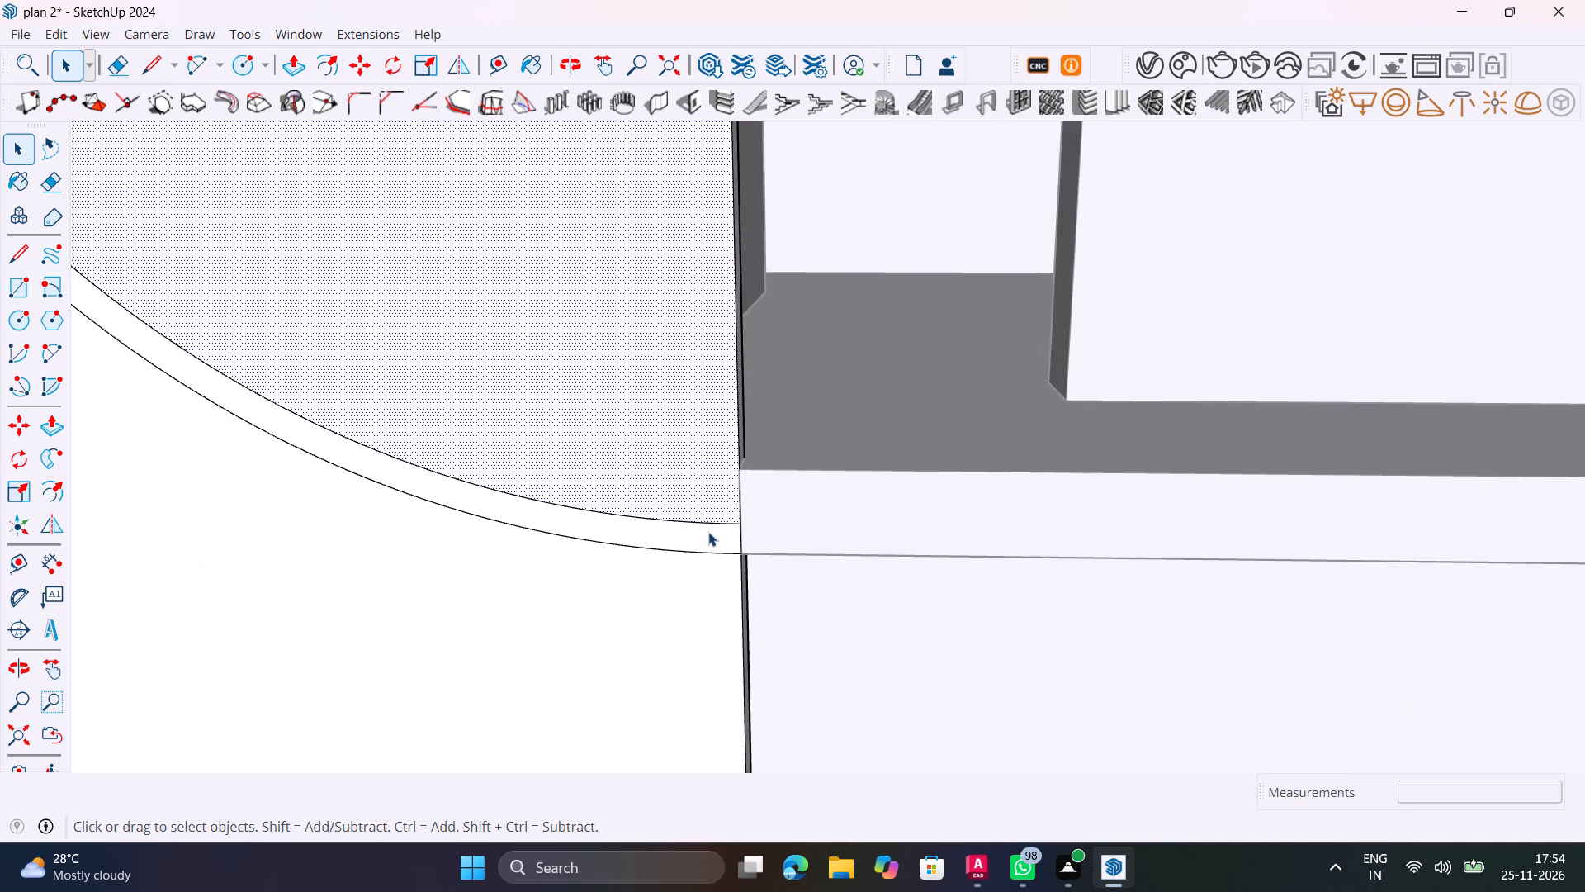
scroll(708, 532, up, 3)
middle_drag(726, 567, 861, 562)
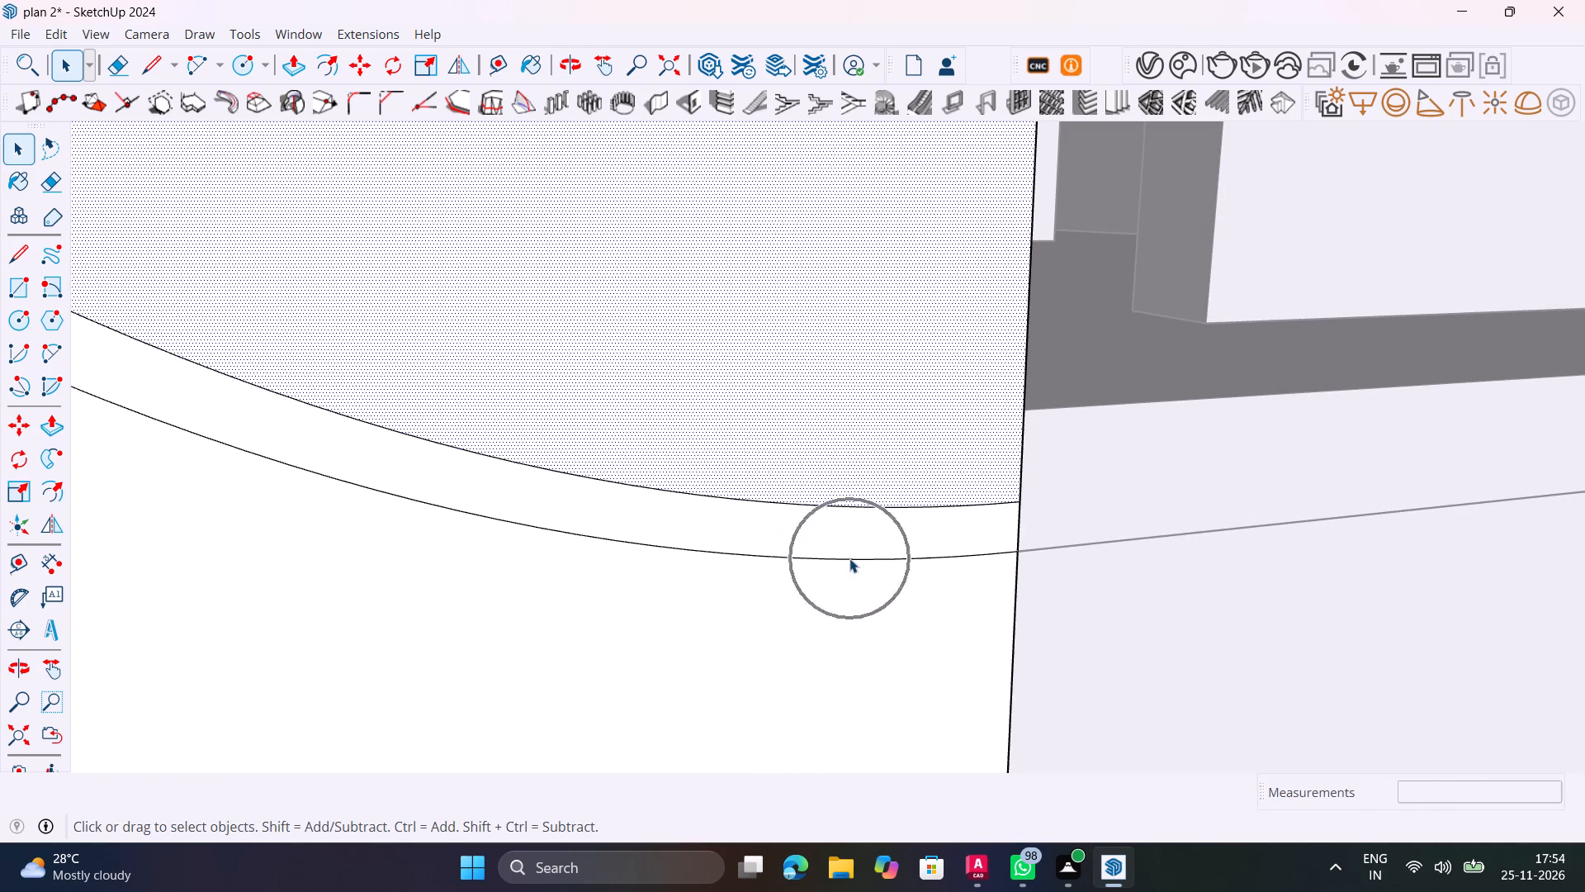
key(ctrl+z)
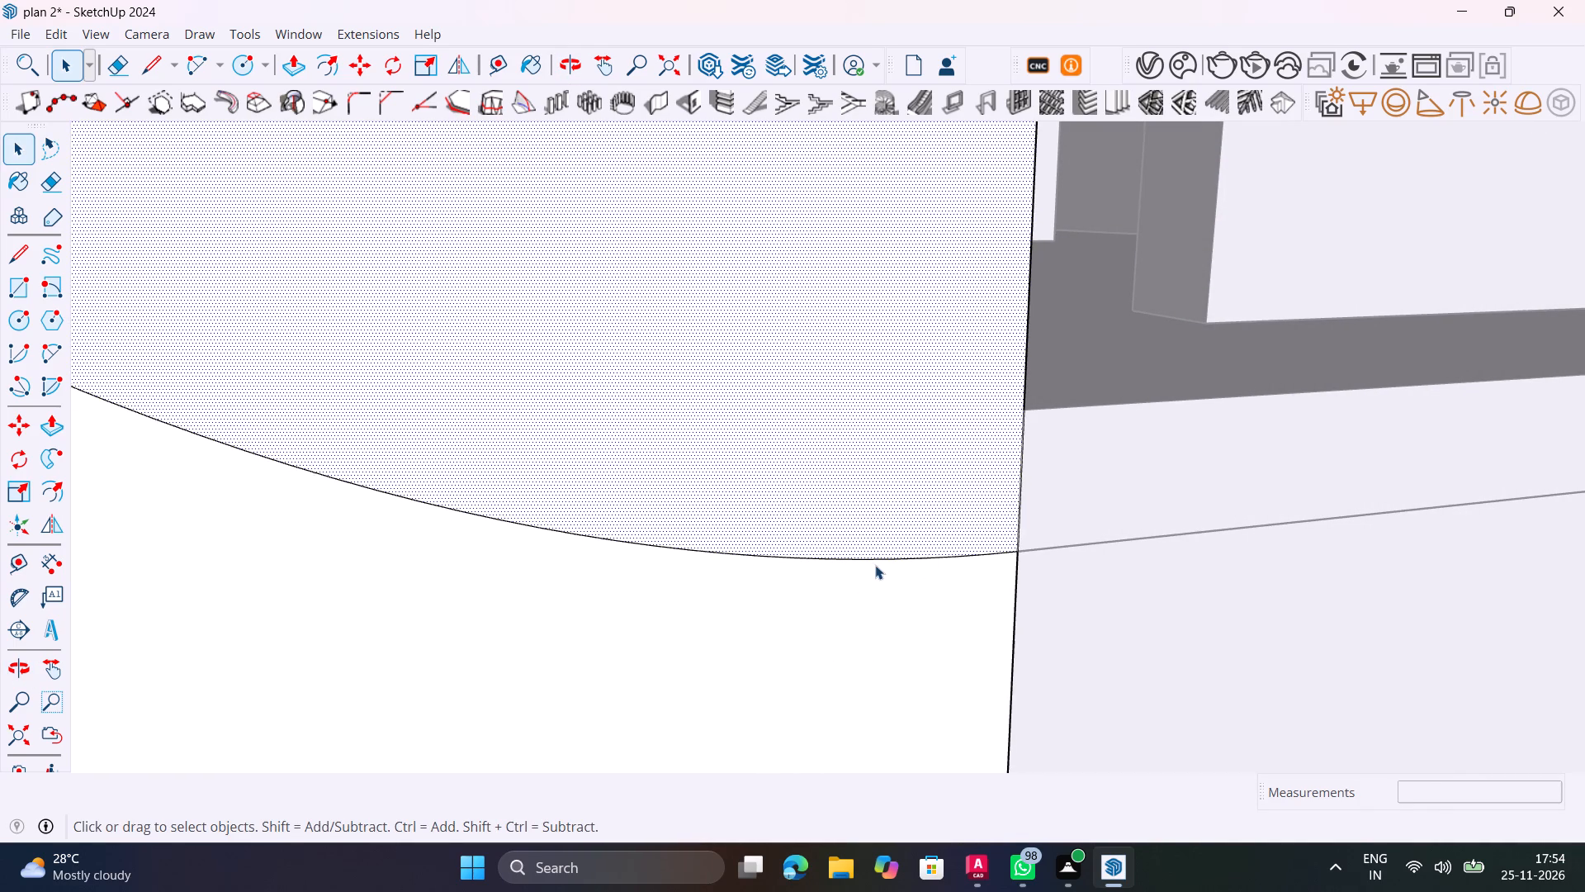
Offset the entire half-circle face outline inward, including its straight edge, to form a closed border band on the tall wall.
scroll(875, 561, down, 20)
scroll(875, 561, down, 7)
scroll(906, 298, up, 4)
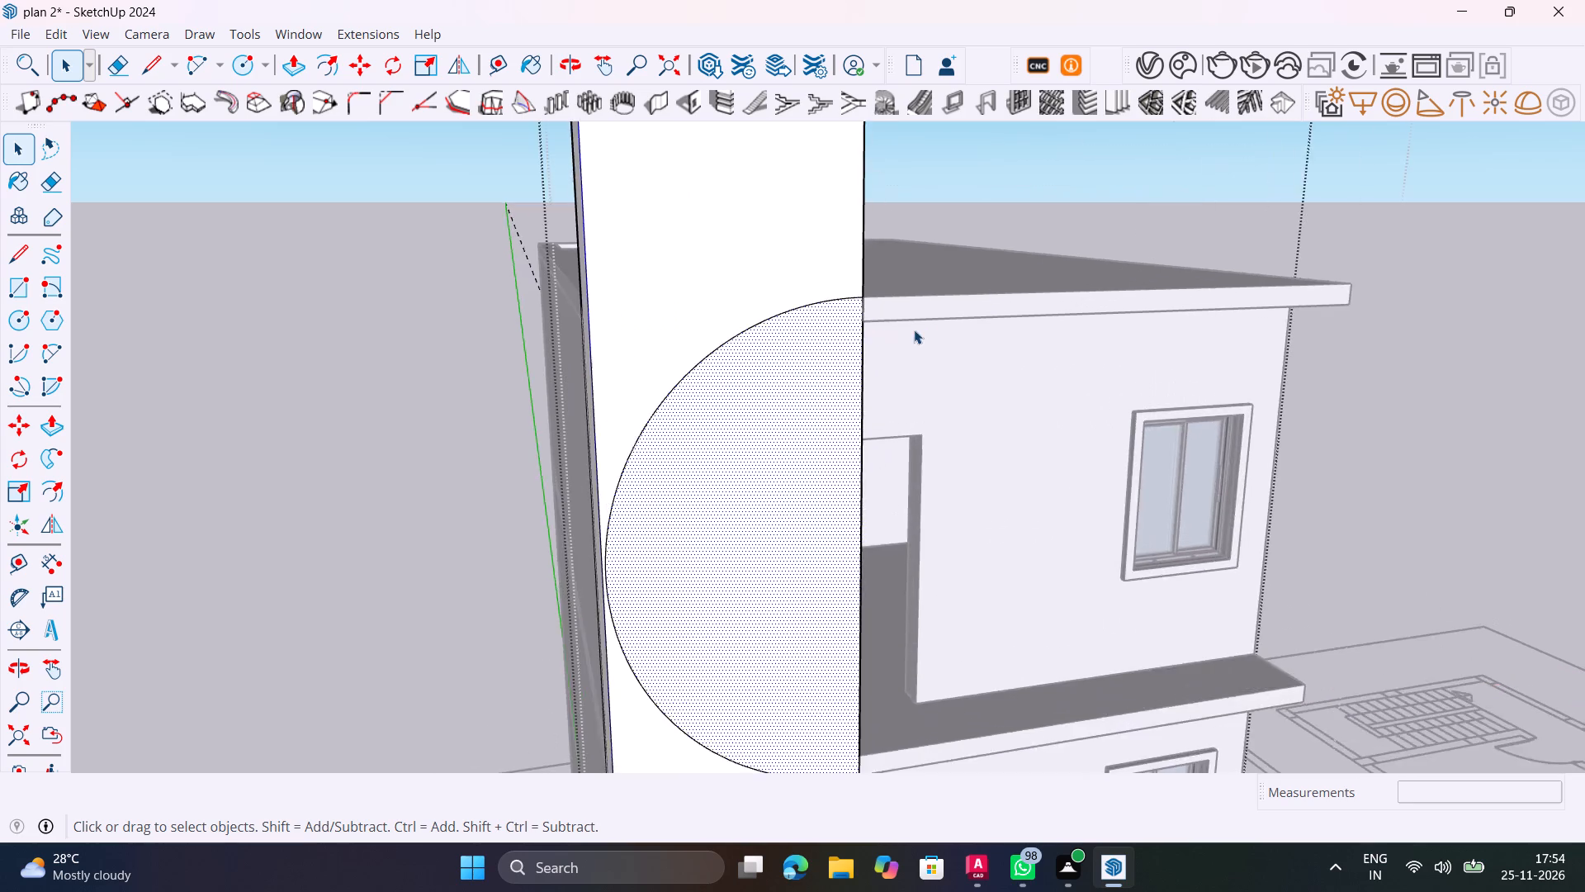
scroll(914, 330, up, 18)
scroll(847, 274, down, 14)
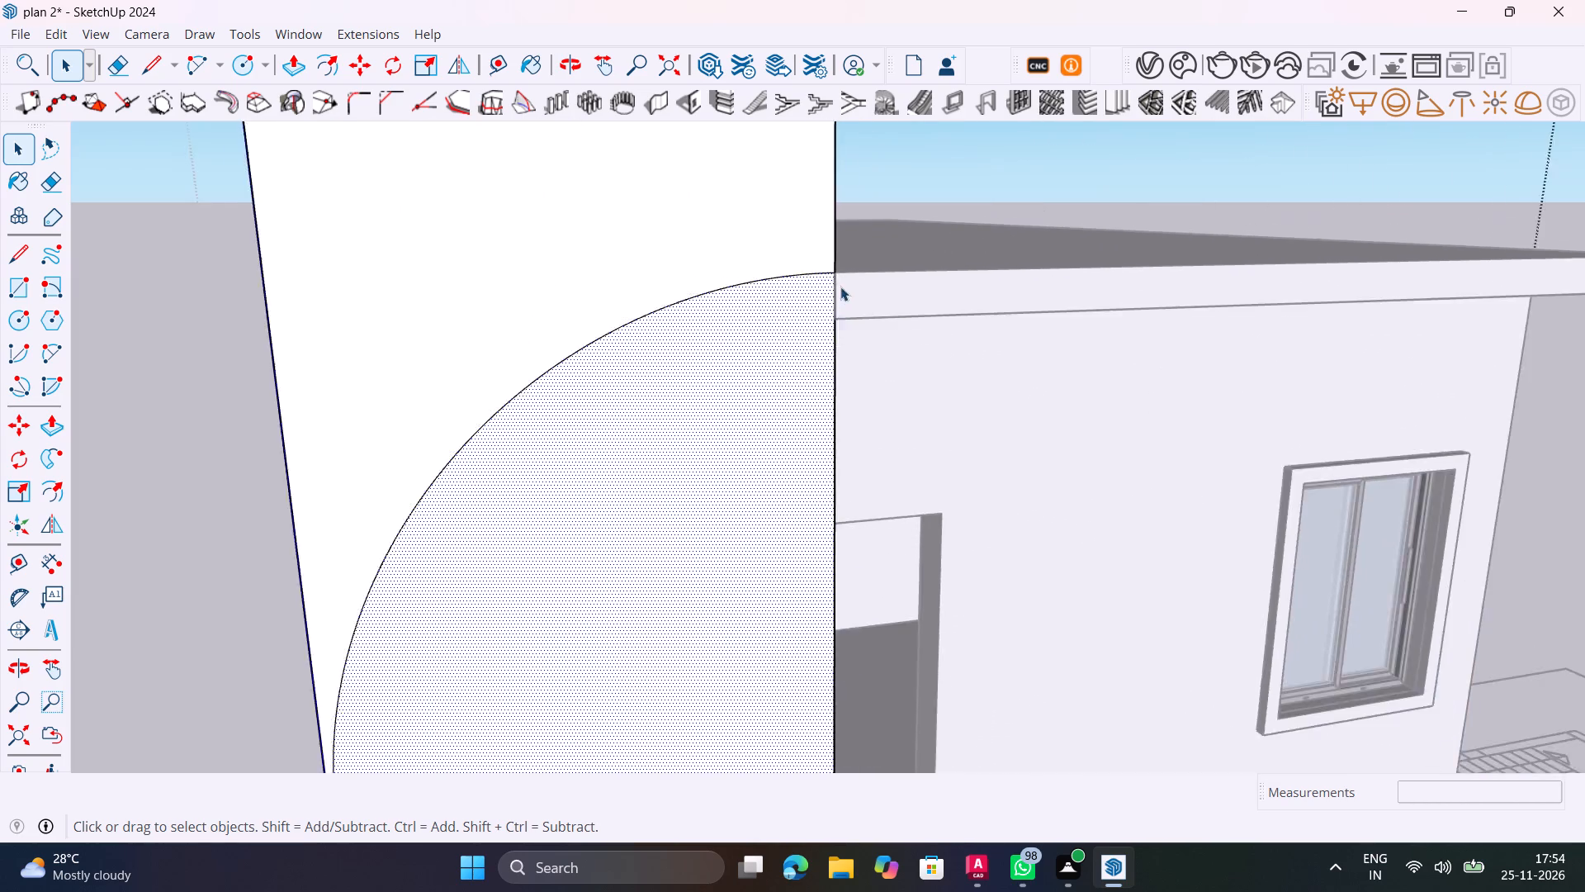
scroll(840, 287, down, 10)
key(f)
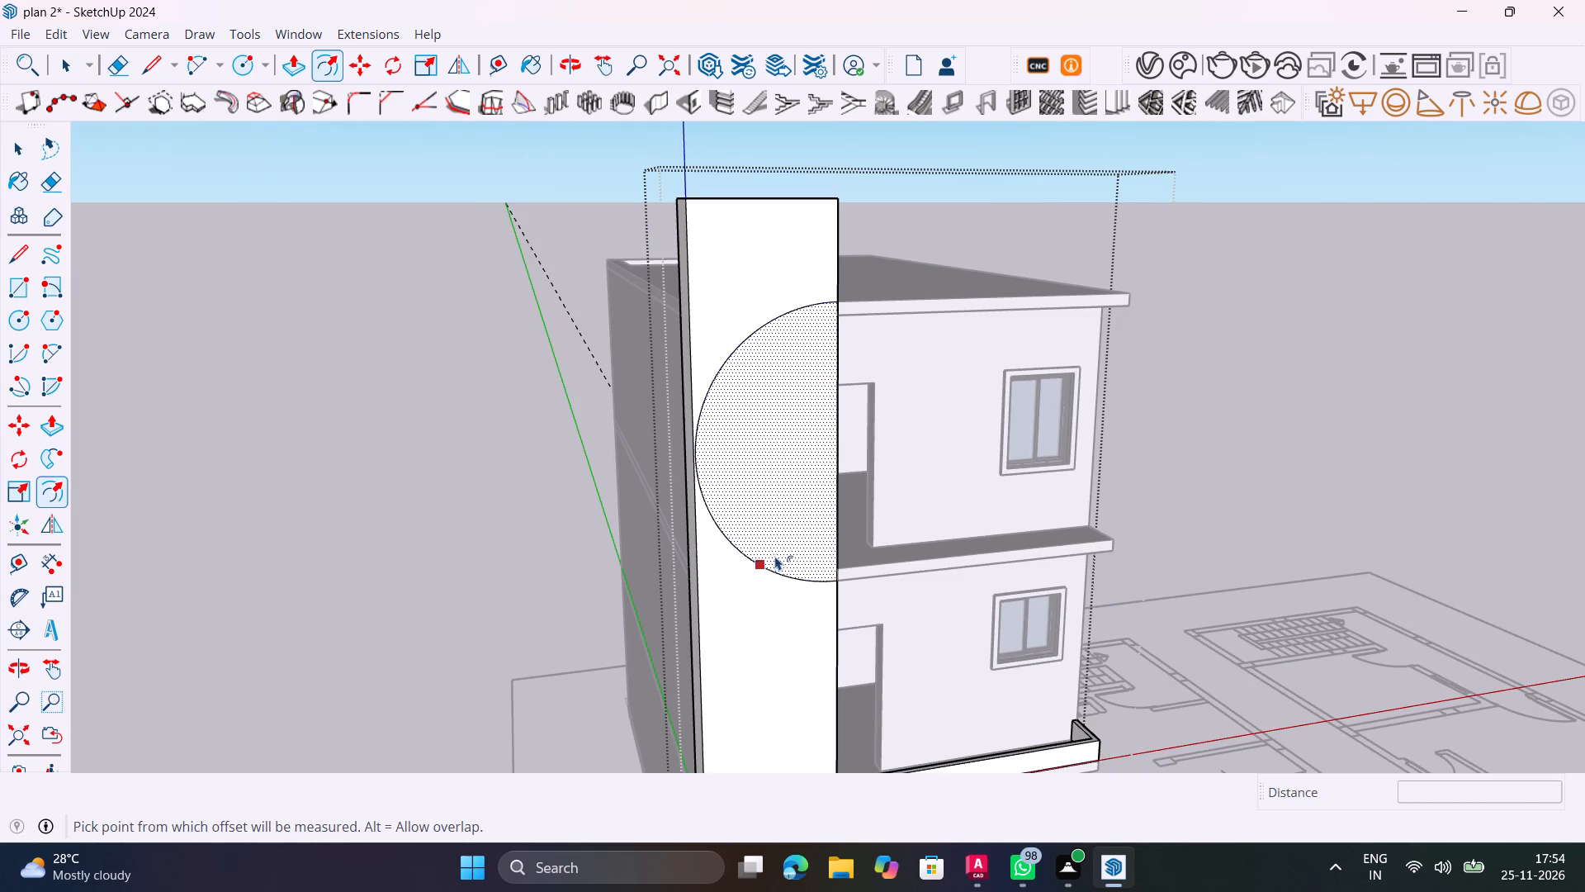
drag(784, 567, 833, 576)
scroll(835, 576, up, 6)
middle_drag(851, 611, 674, 628)
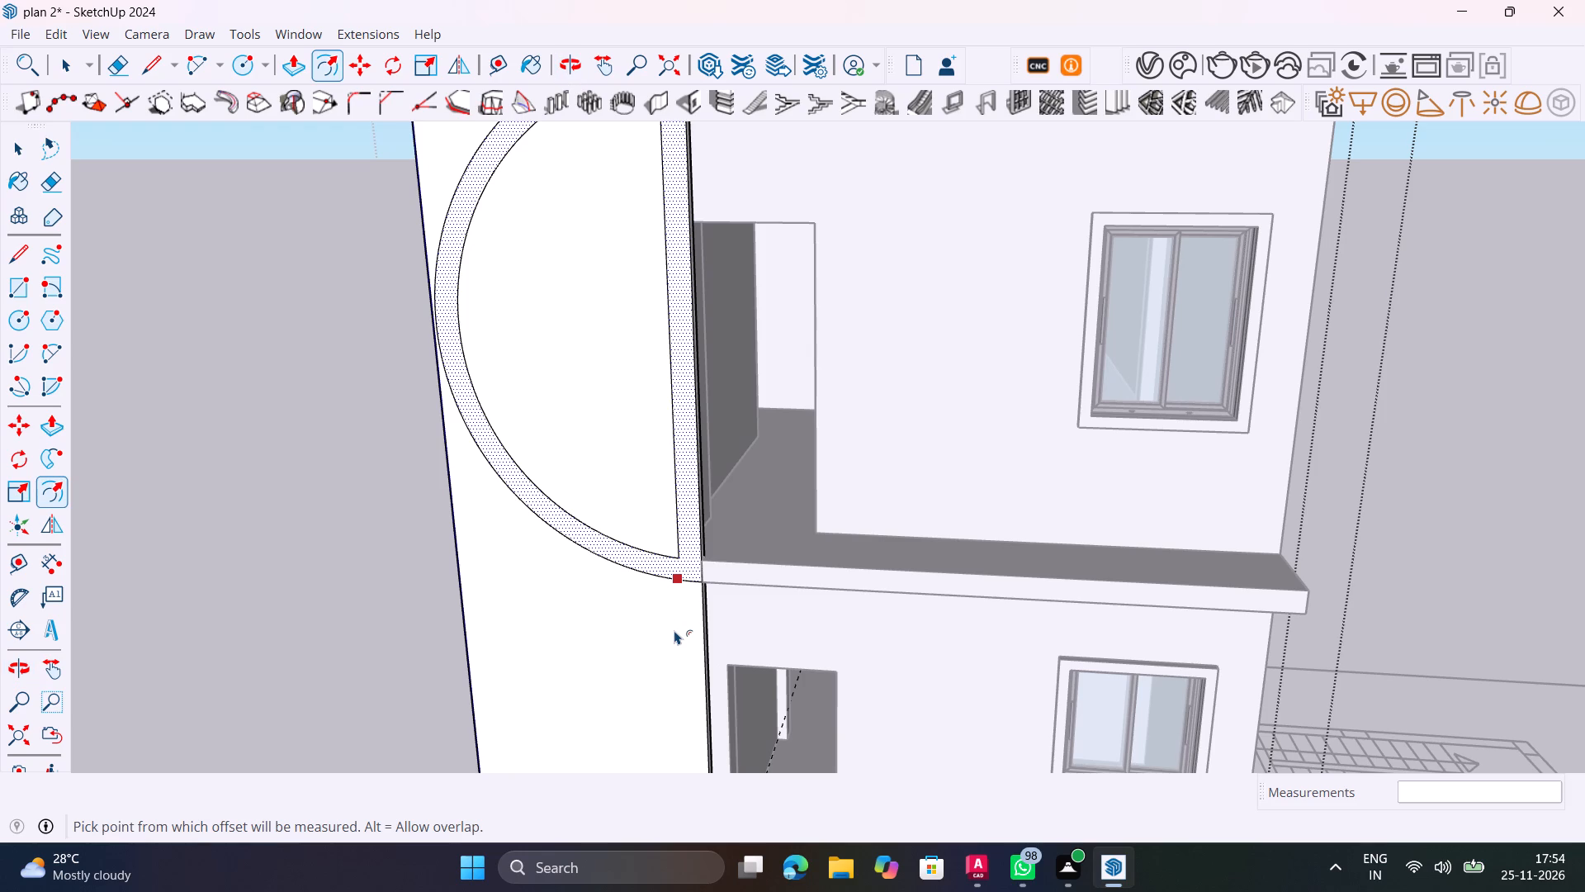
Undo the inward offset of the whole half-circle outline on the tall wall.
key(ctrl+z)
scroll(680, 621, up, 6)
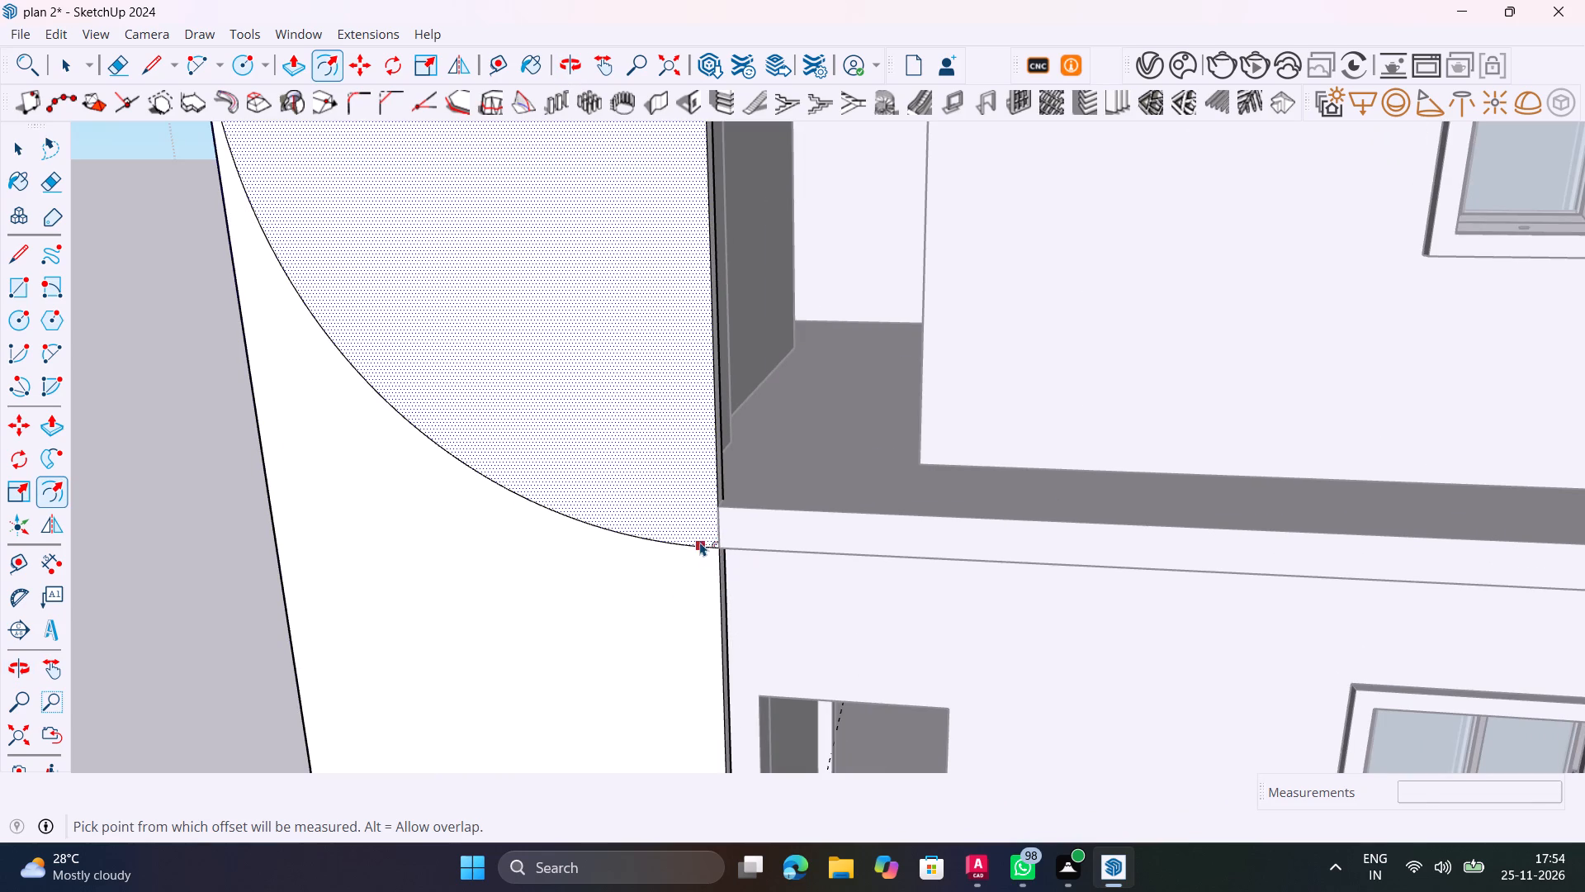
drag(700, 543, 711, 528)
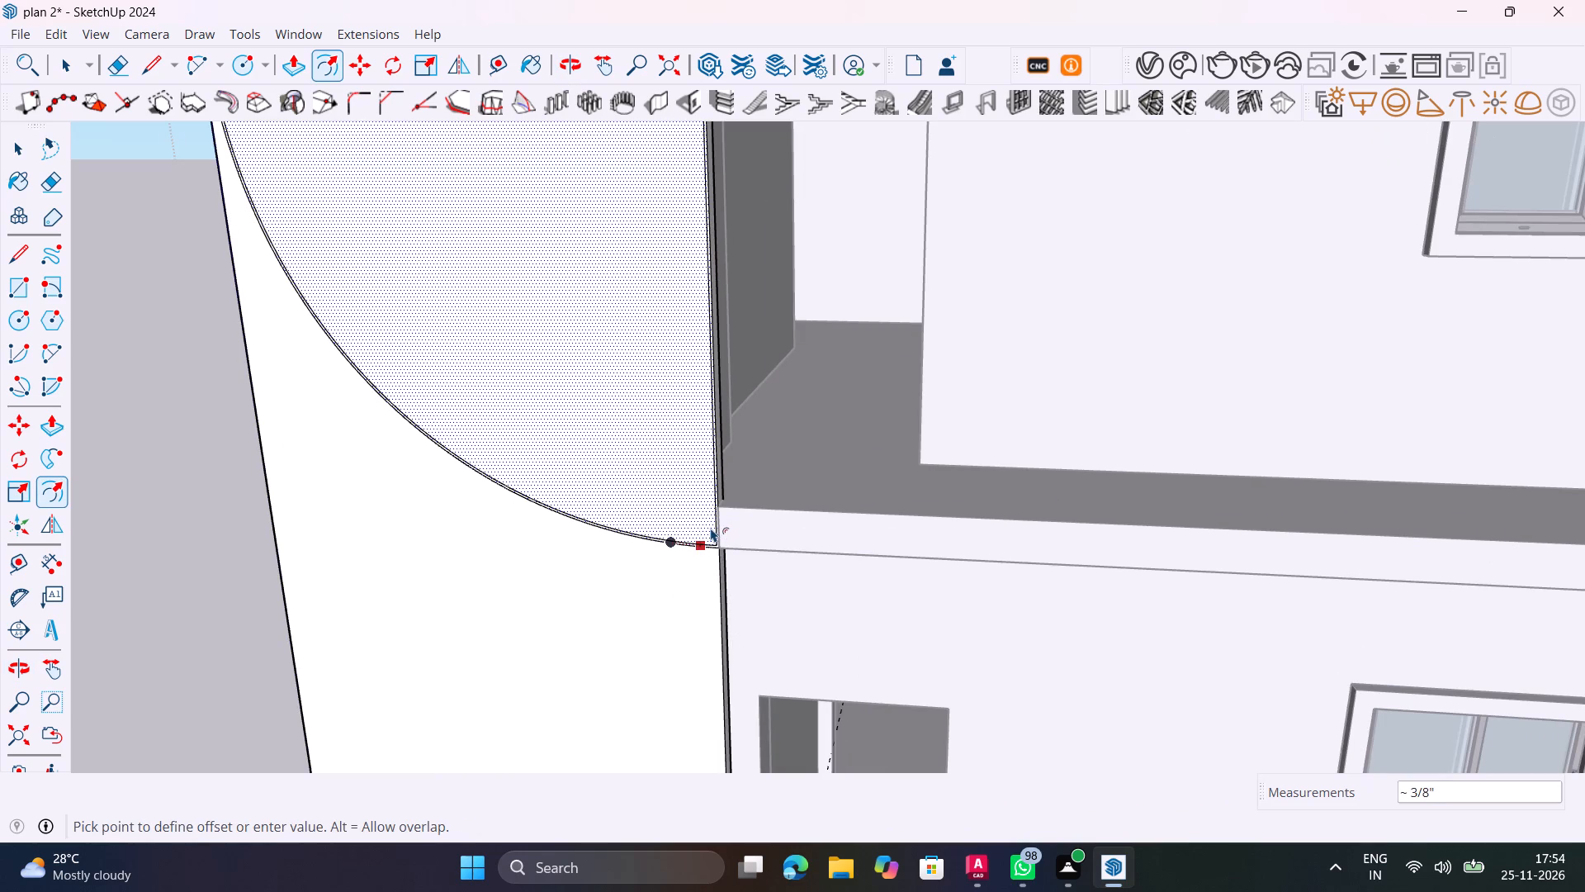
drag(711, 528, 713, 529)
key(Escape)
Offset only the half-circle's arc inward on the tall wall, up to the middle slab's top edge, forming an open-ended band.
key(space)
click(684, 542)
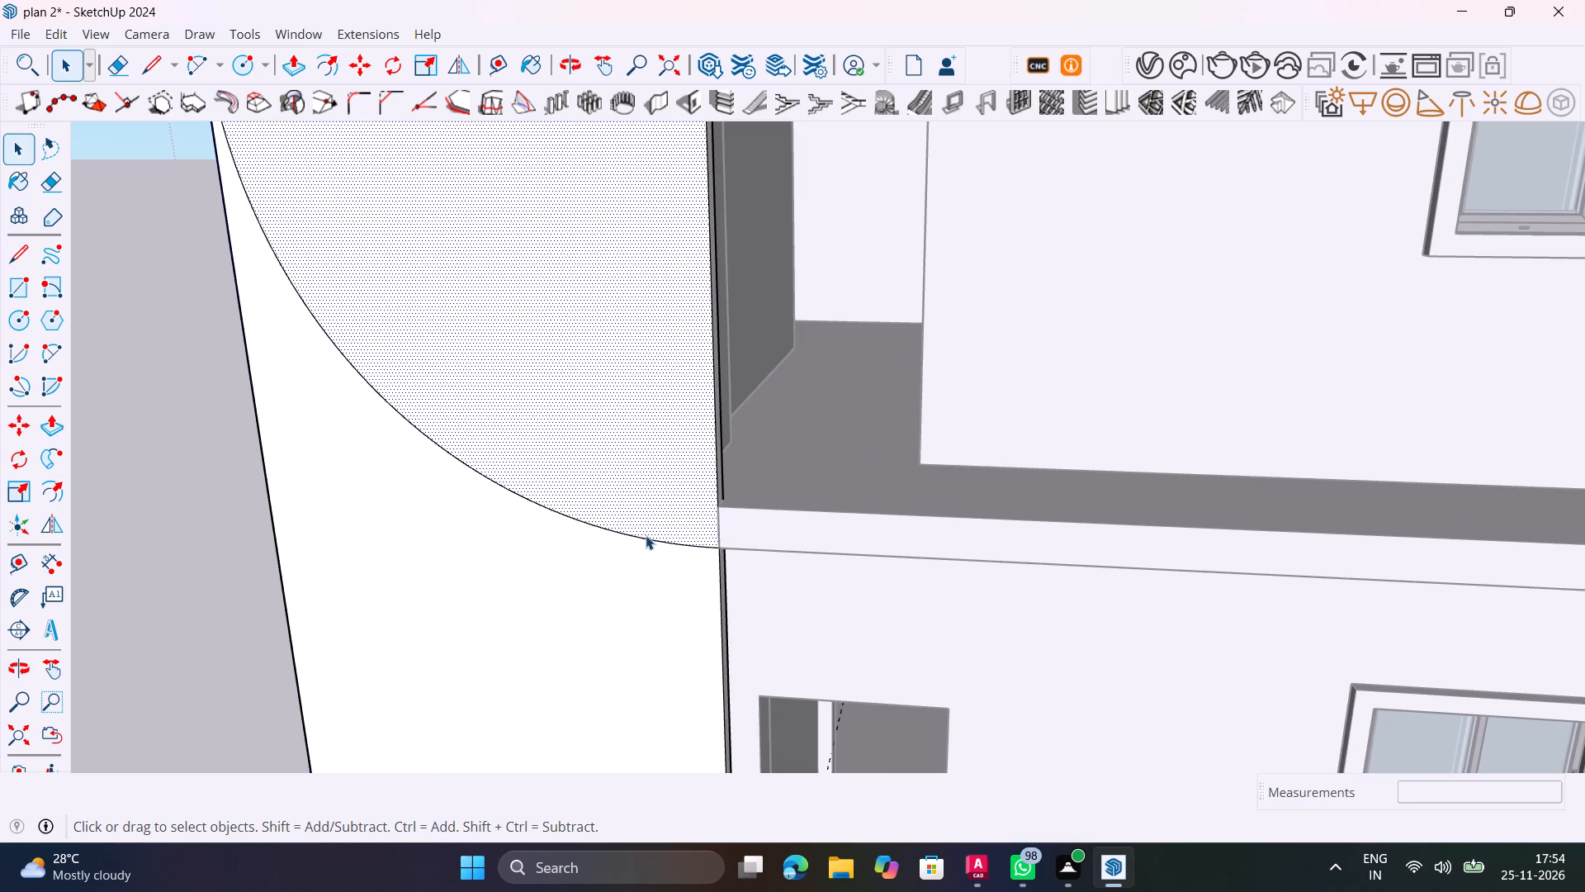
click(646, 535)
click(646, 535)
click(646, 538)
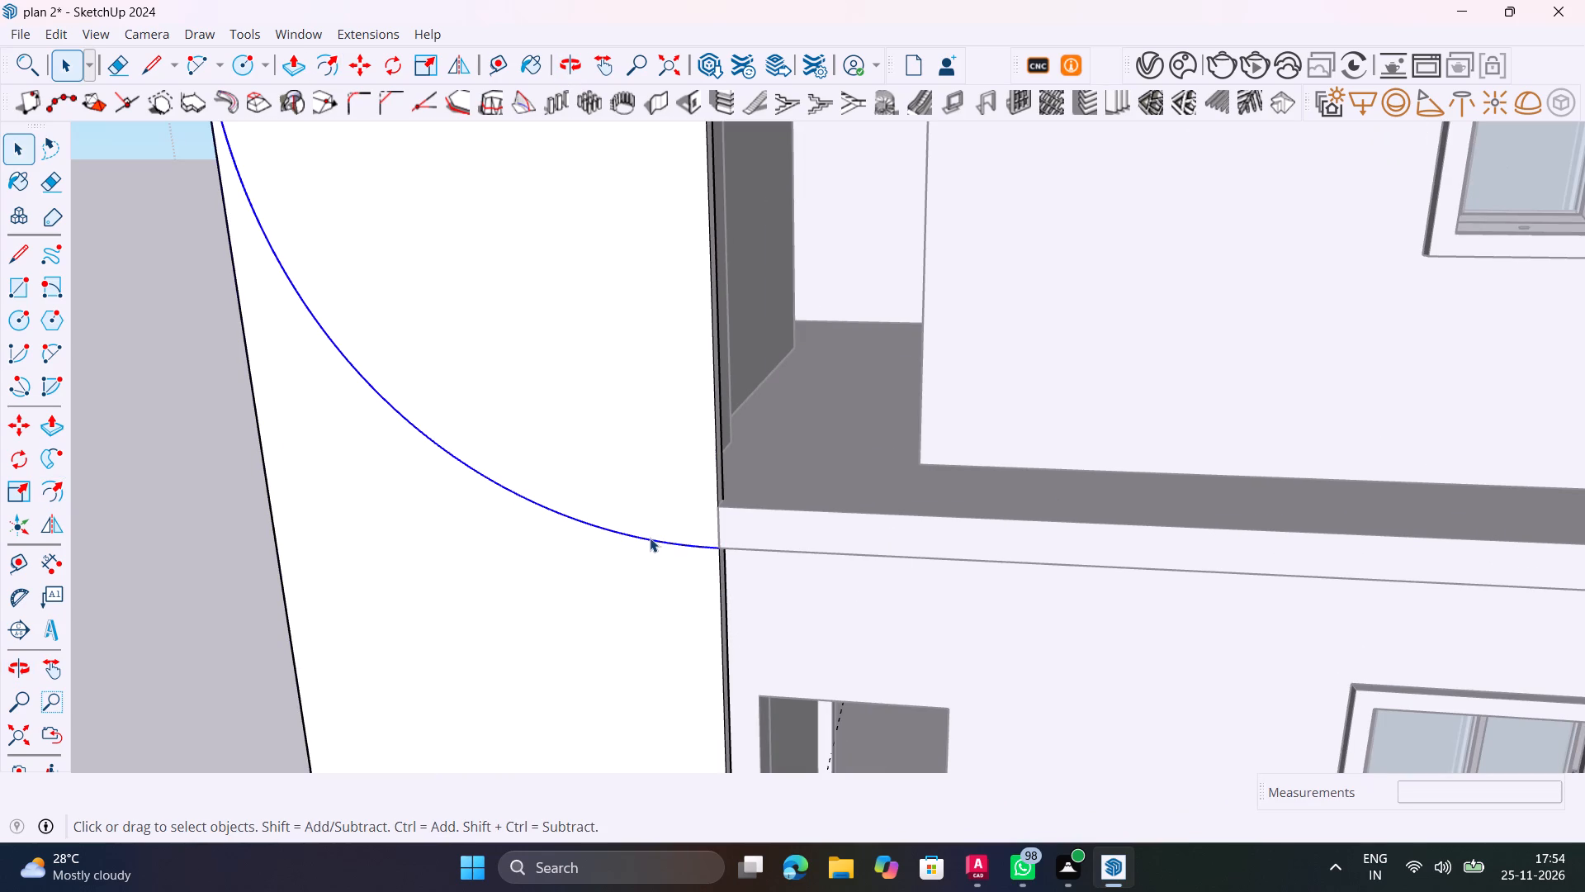
key(f)
drag(657, 537, 665, 531)
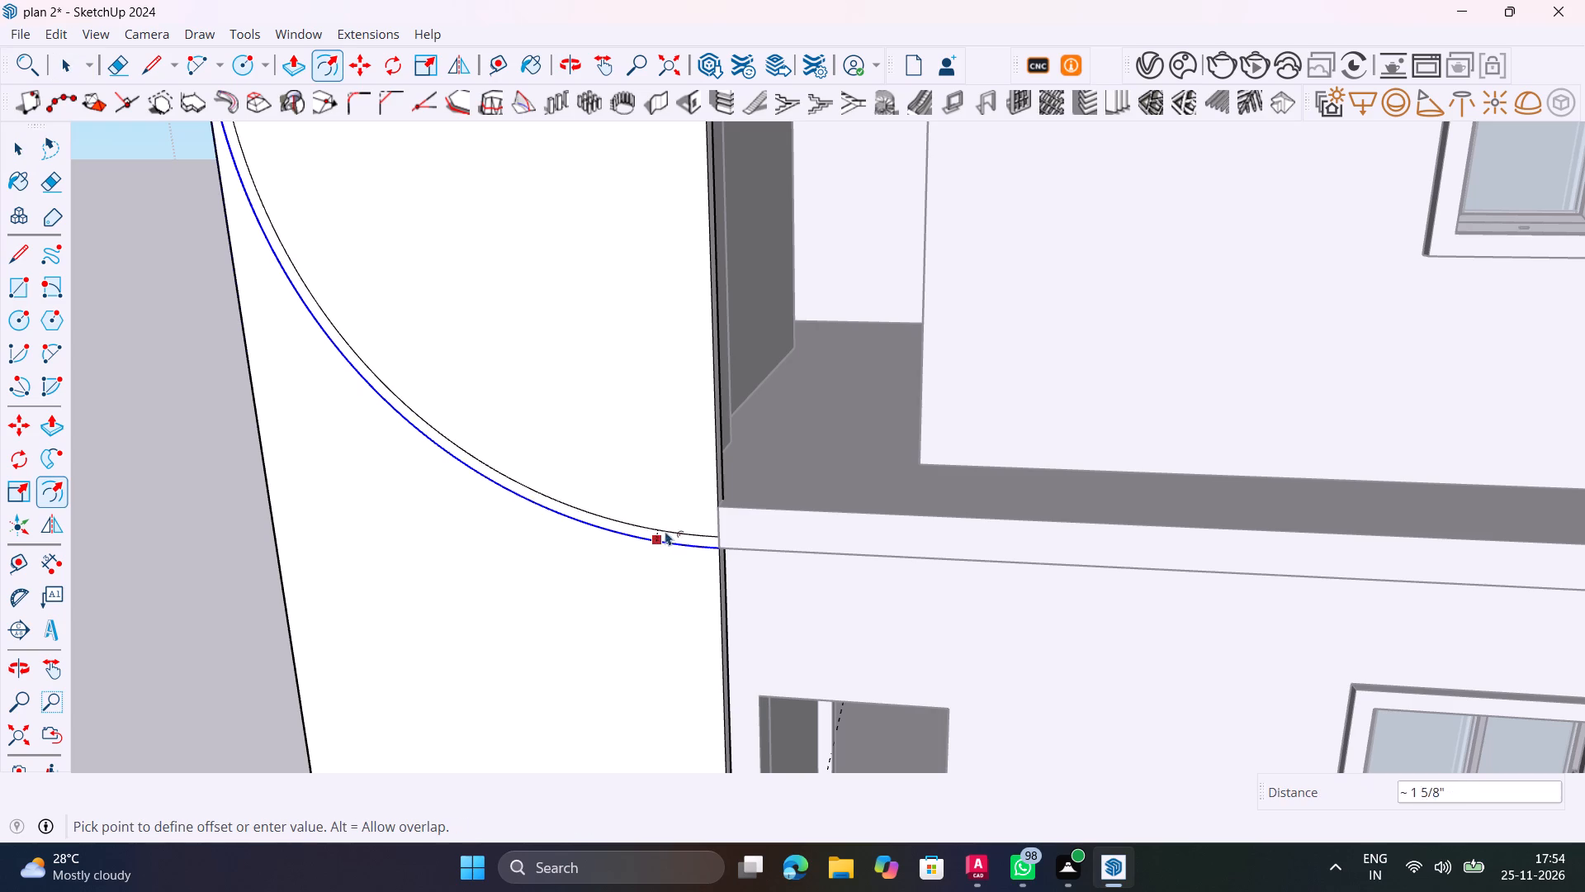
drag(665, 531, 716, 508)
scroll(649, 532, down, 17)
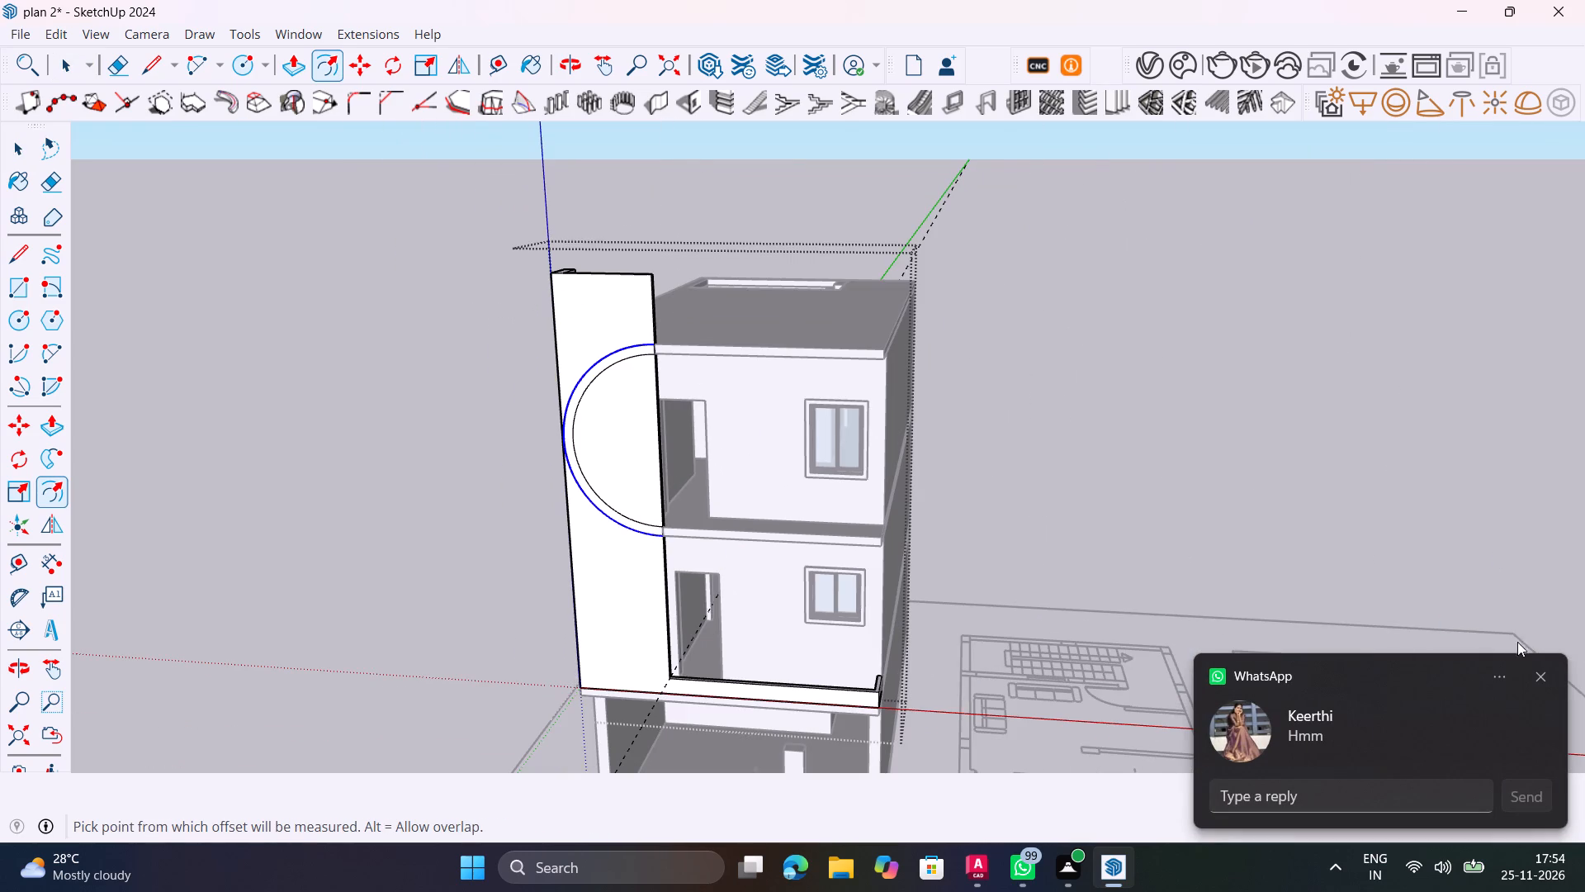
Dismiss the incoming message notifications.
click(1545, 674)
click(1545, 634)
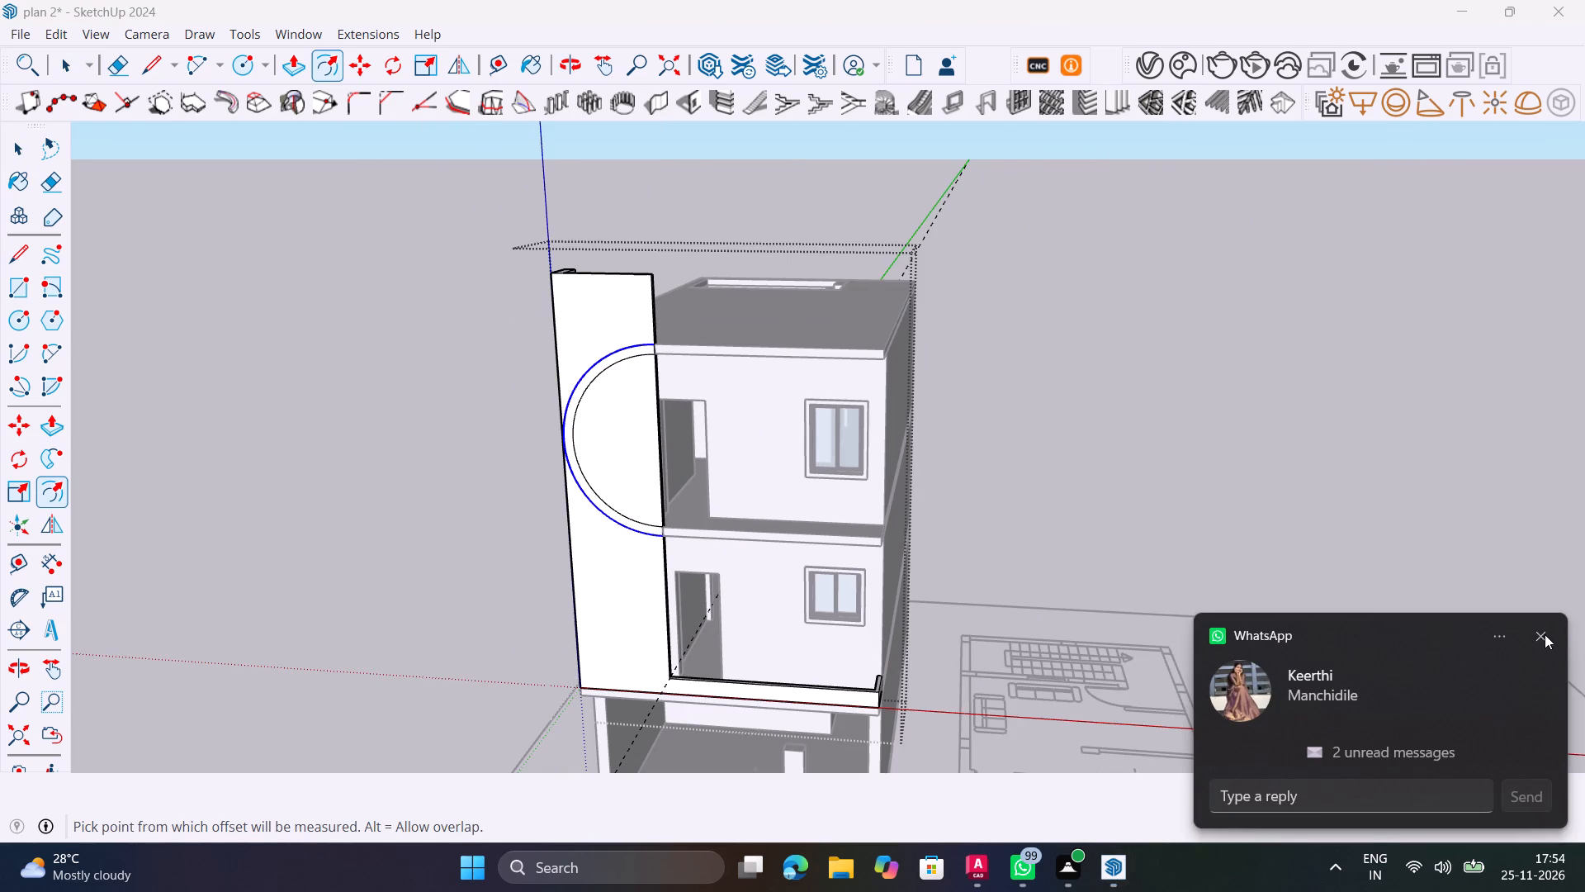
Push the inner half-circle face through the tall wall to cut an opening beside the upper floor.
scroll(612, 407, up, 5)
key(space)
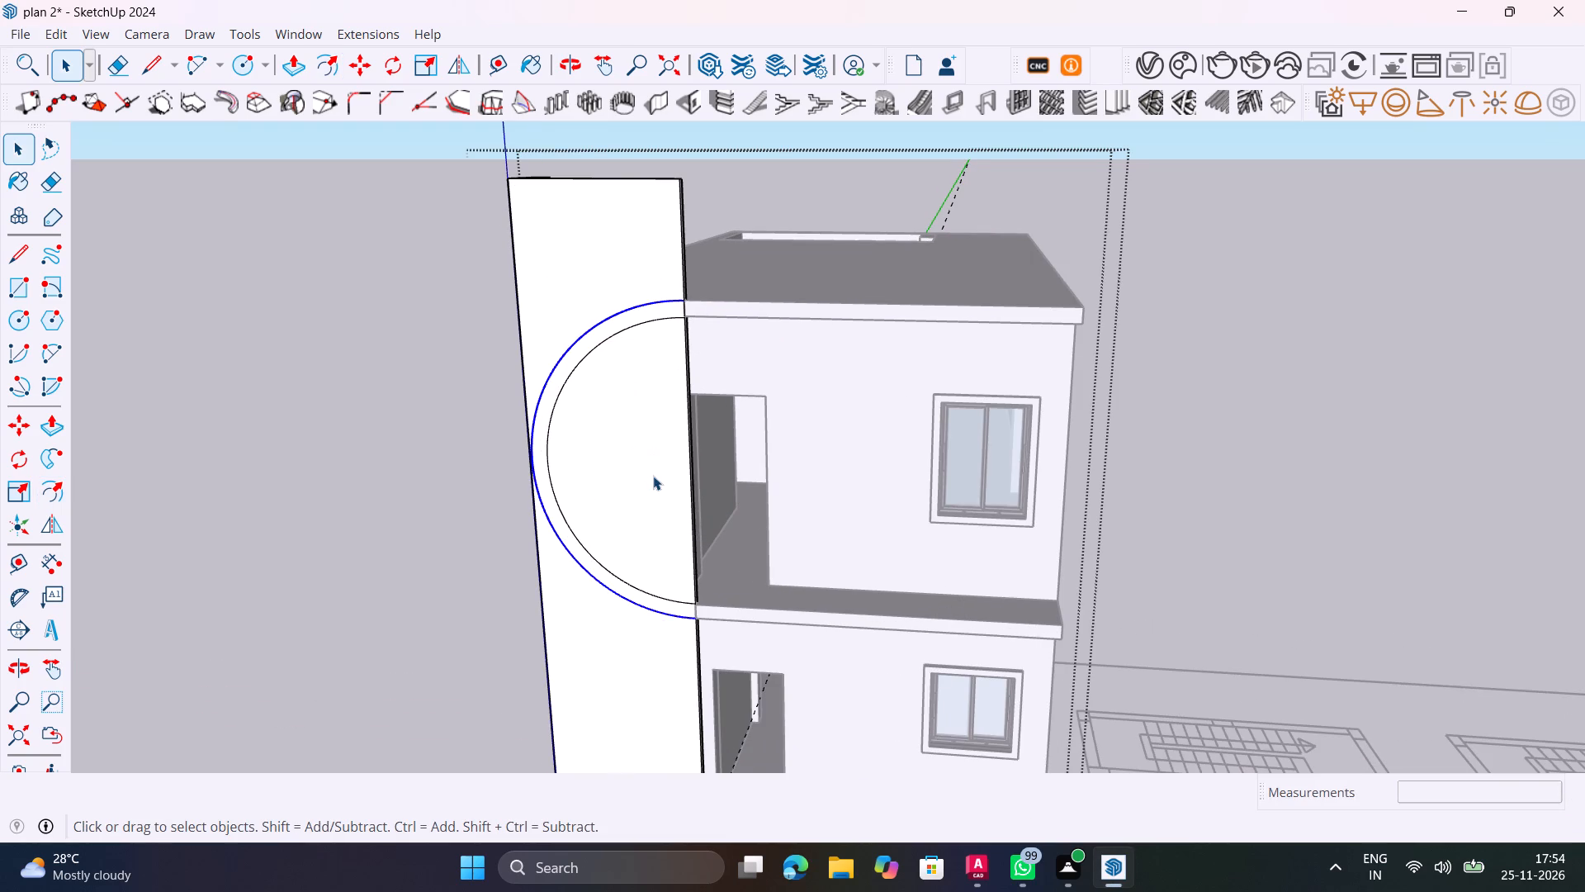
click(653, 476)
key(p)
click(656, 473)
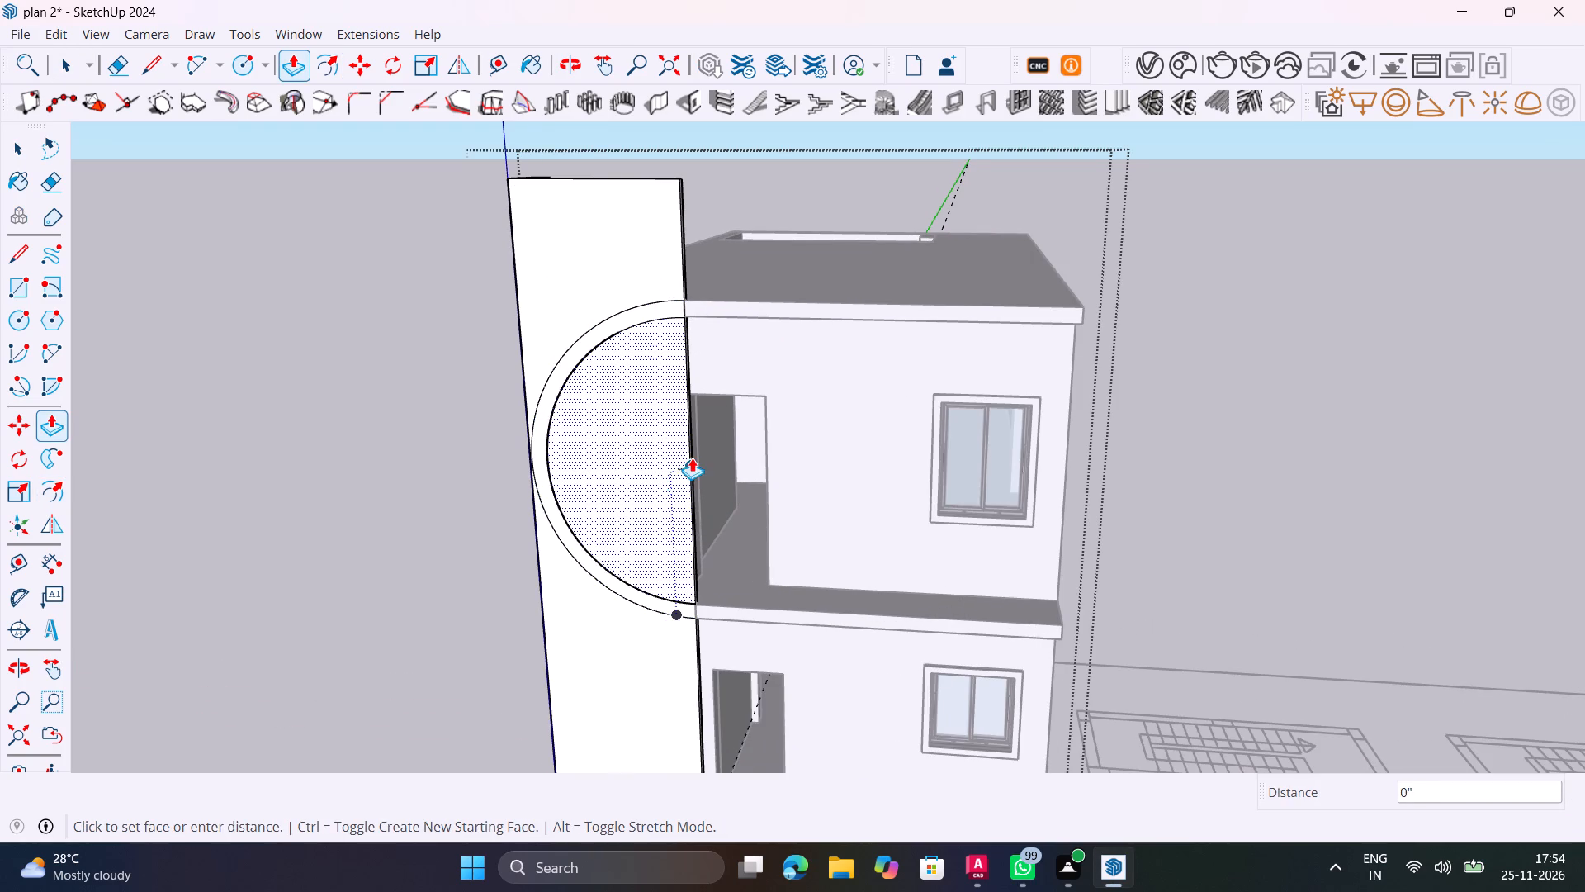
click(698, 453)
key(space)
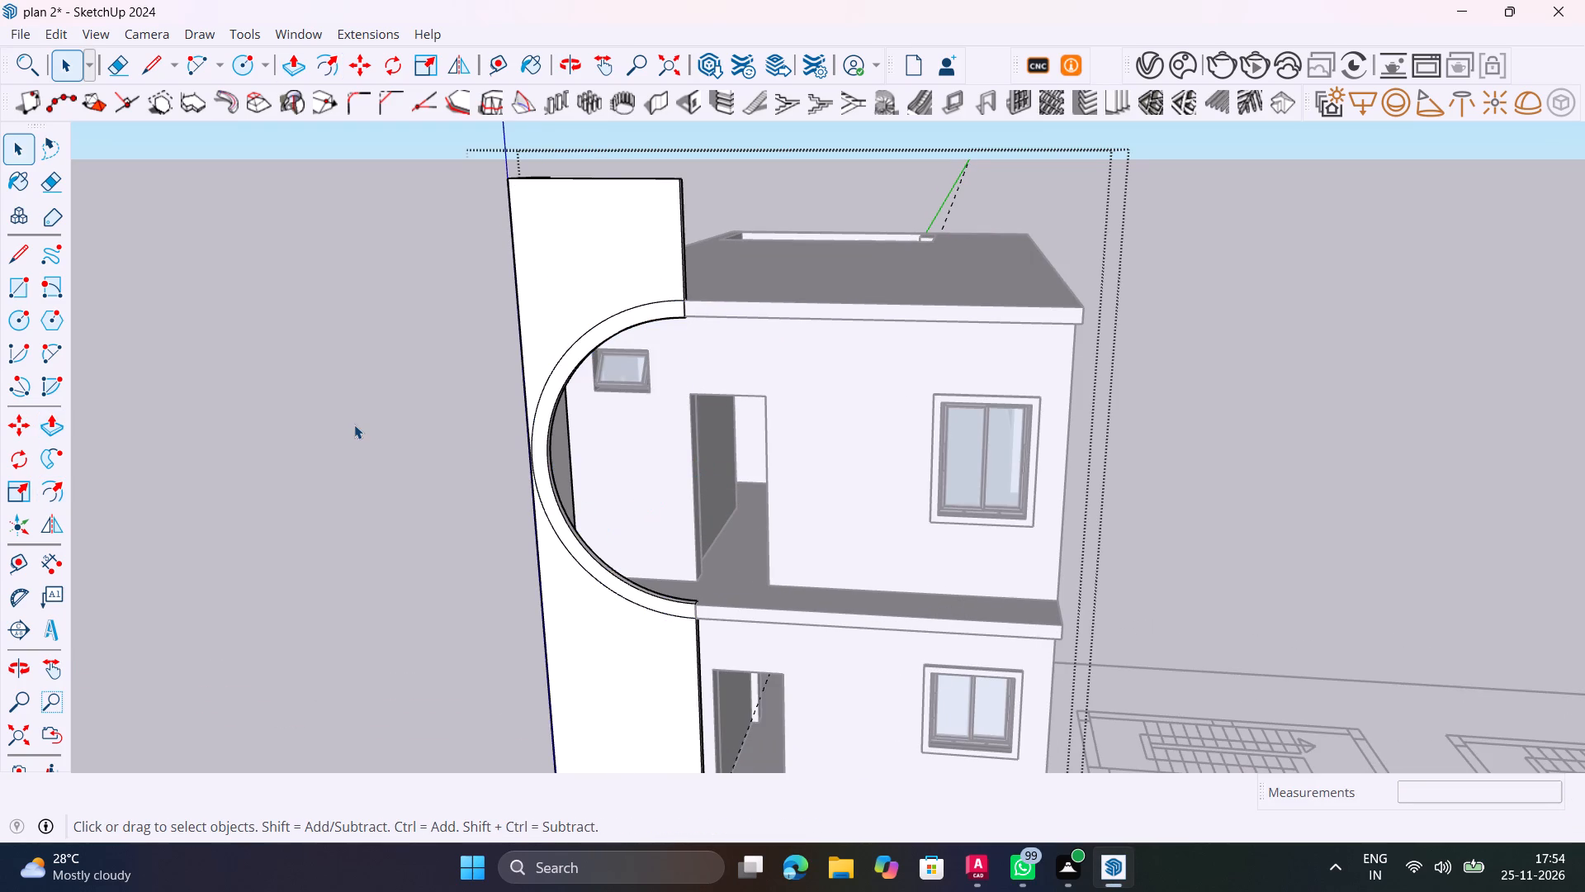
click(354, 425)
Examine the half-circle opening and its curved band against the slabs, doors and windows of the front elevation.
middle_drag(519, 552, 163, 536)
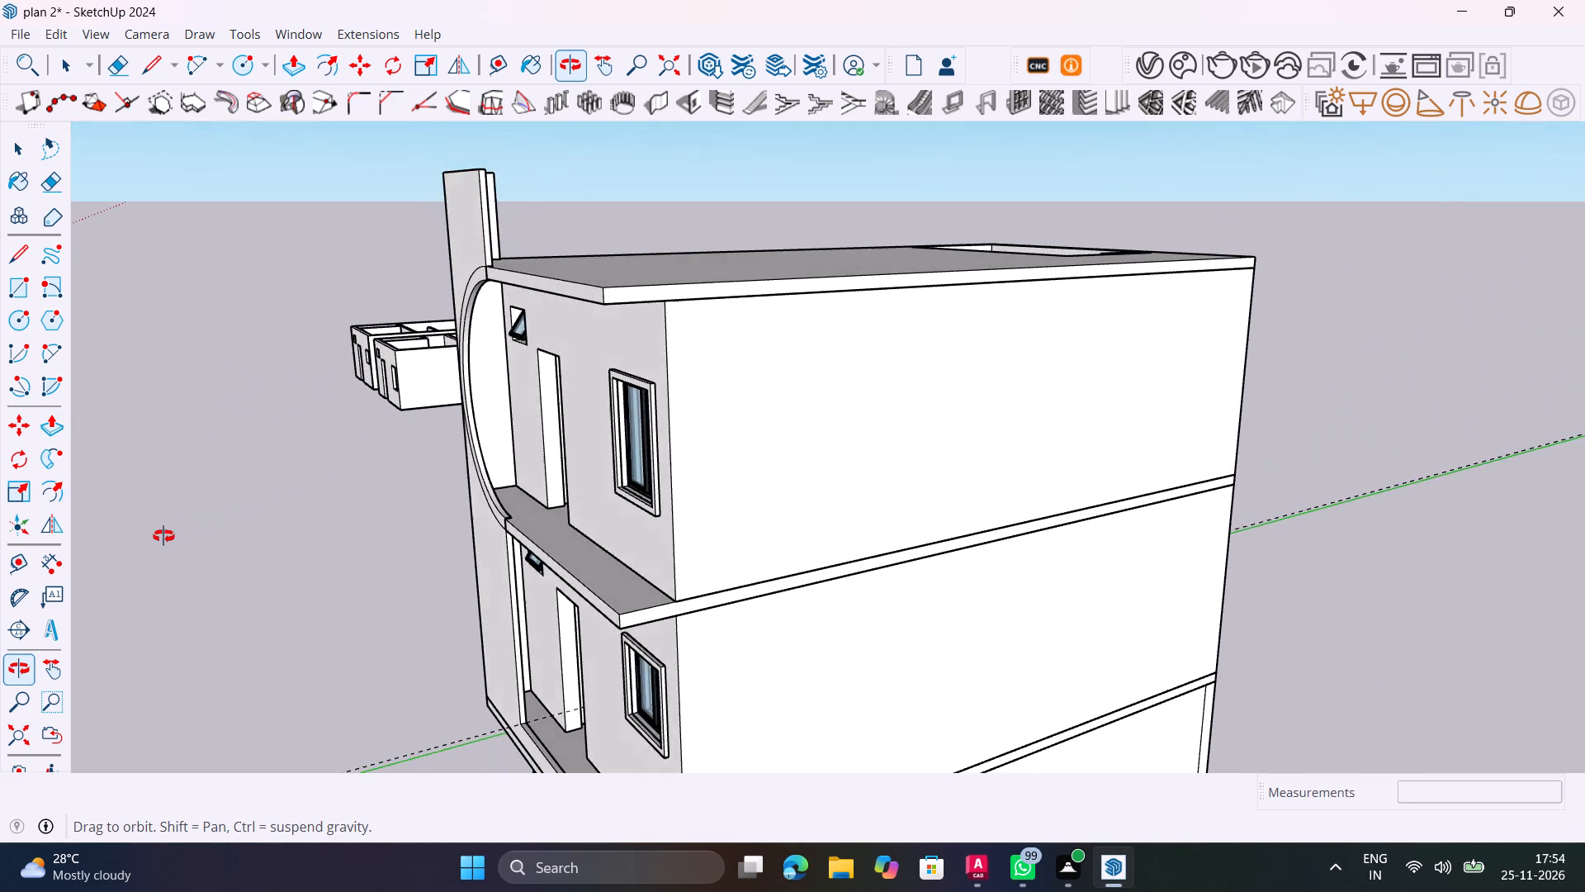
middle_drag(163, 536, 599, 529)
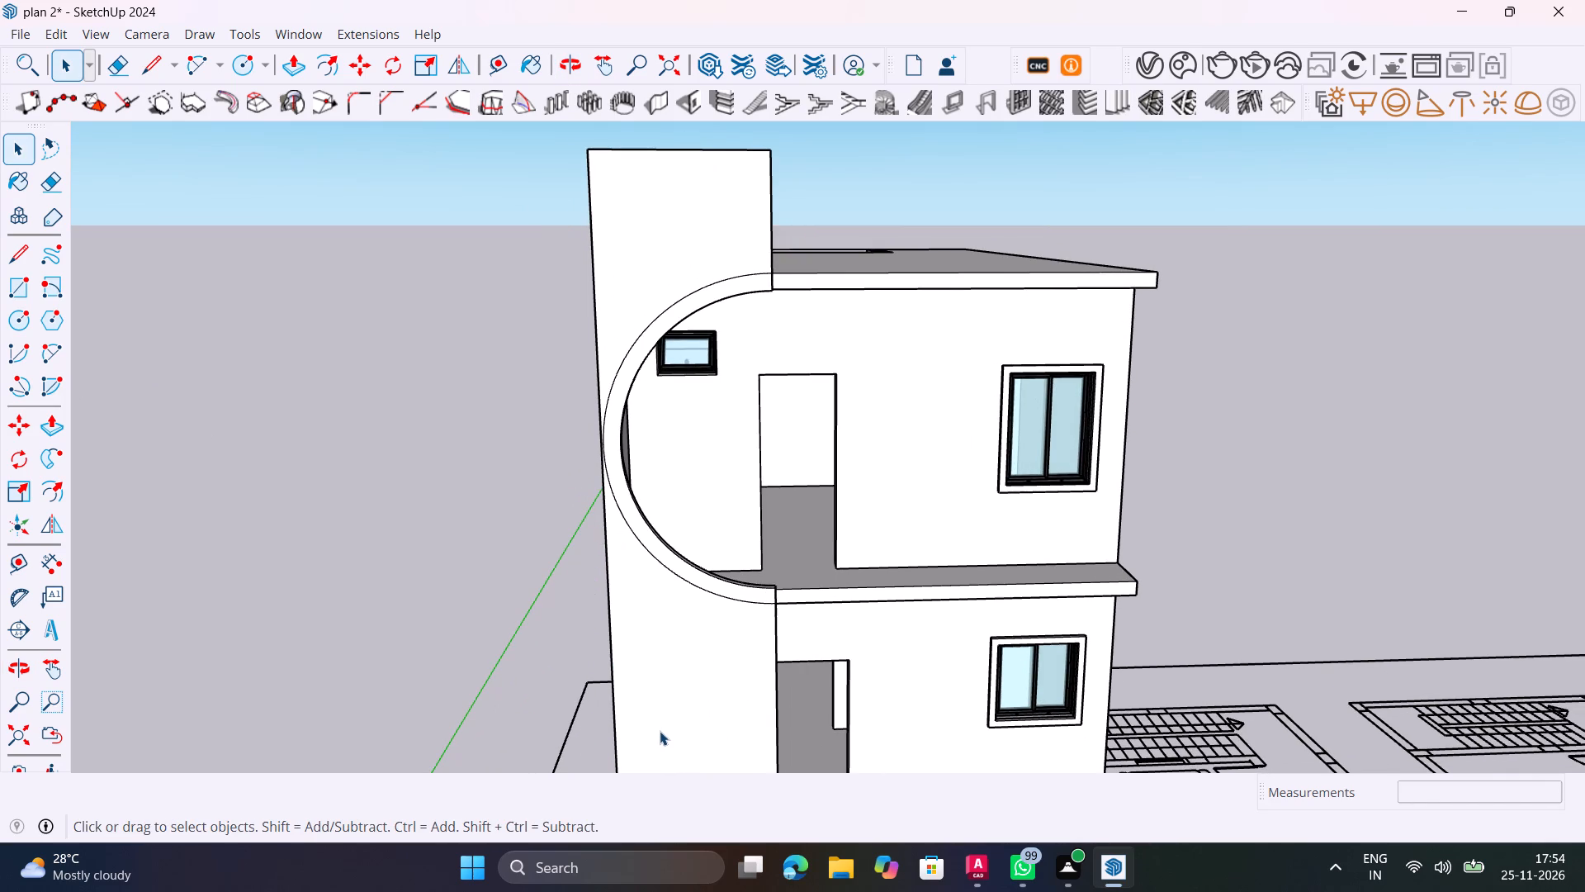
scroll(790, 515, down, 6)
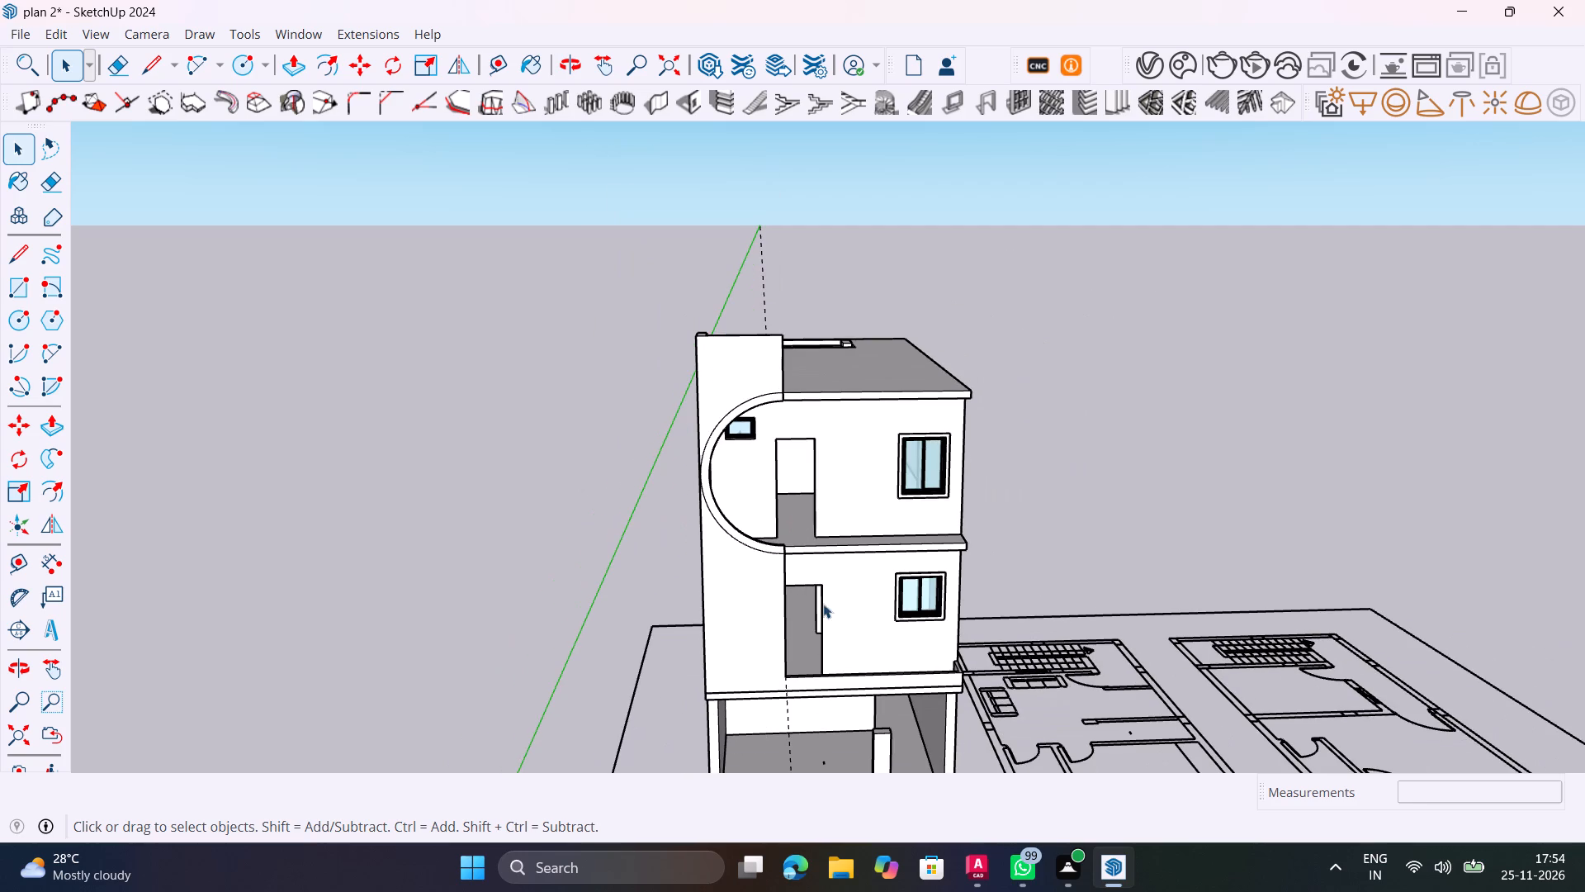
middle_drag(845, 684, 660, 596)
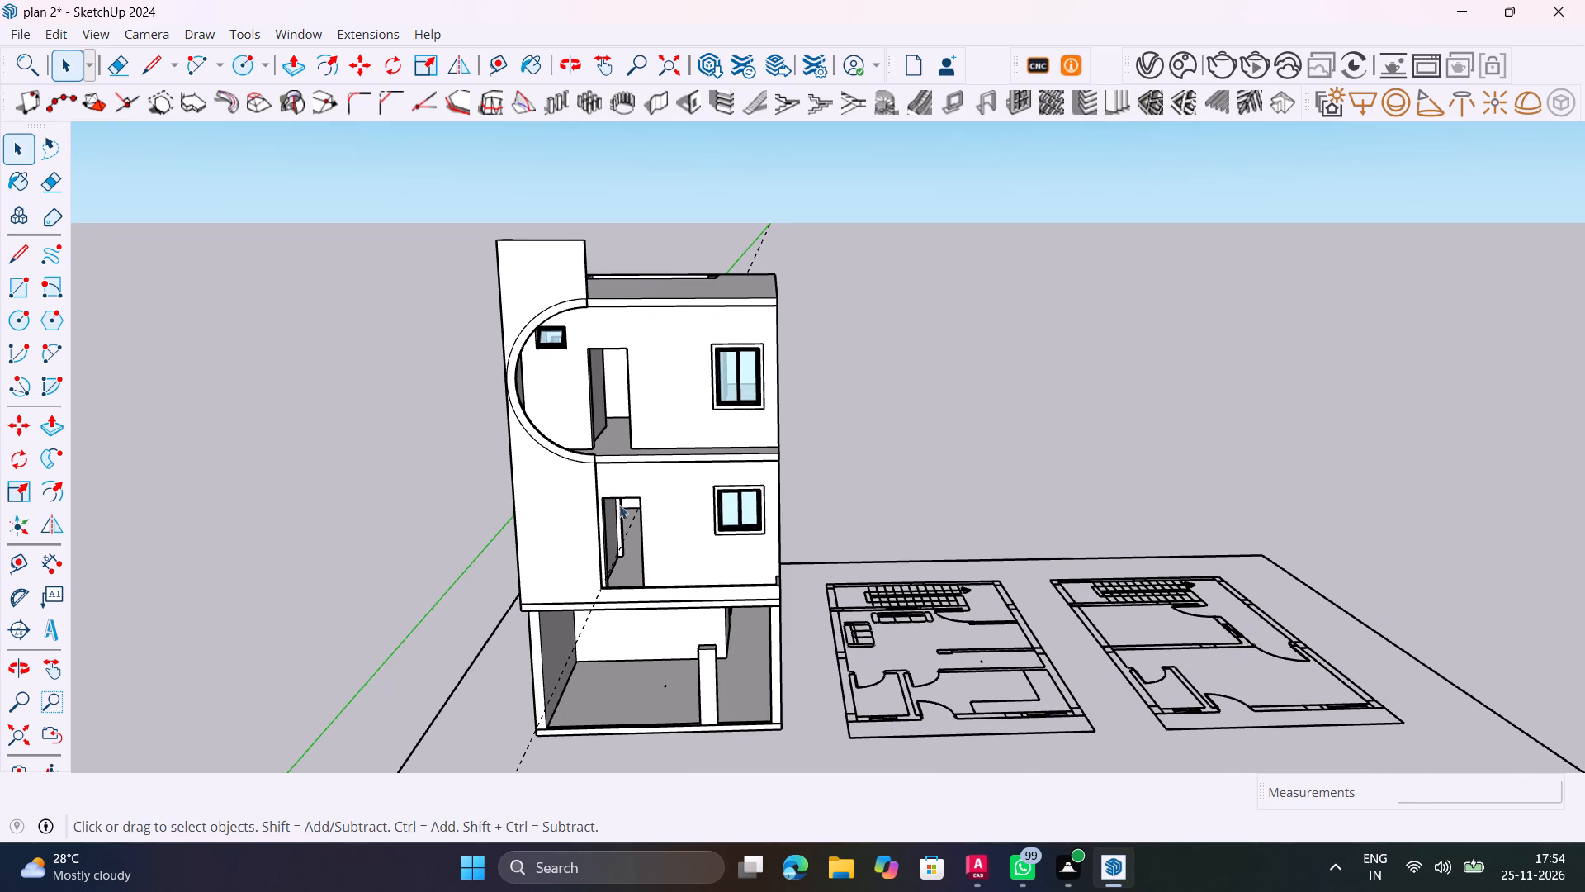
scroll(524, 331, up, 12)
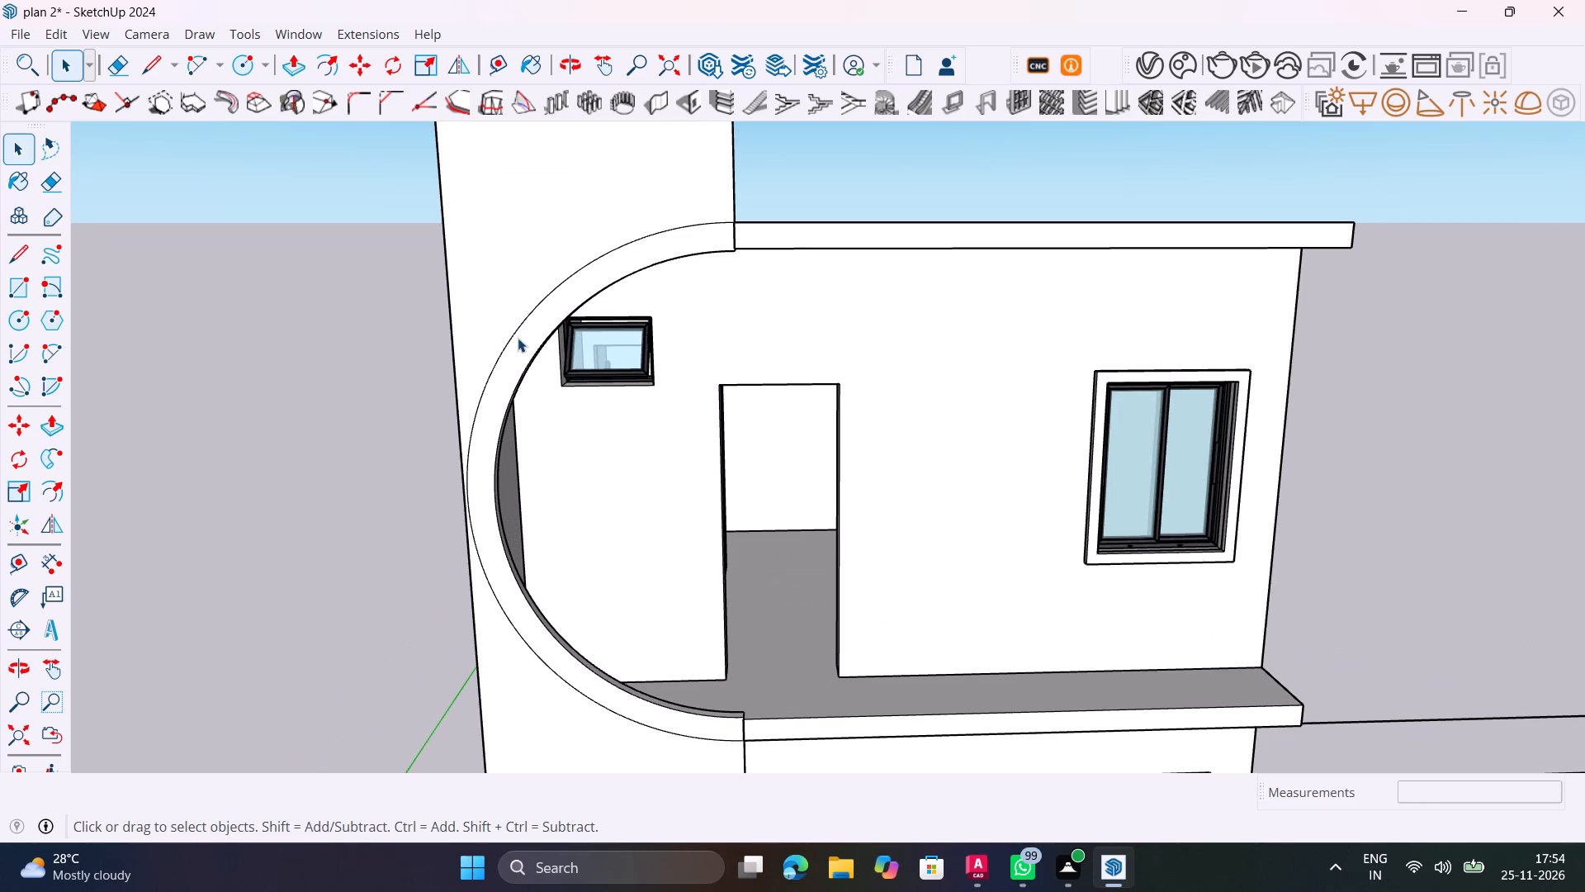
middle_drag(576, 510, 402, 548)
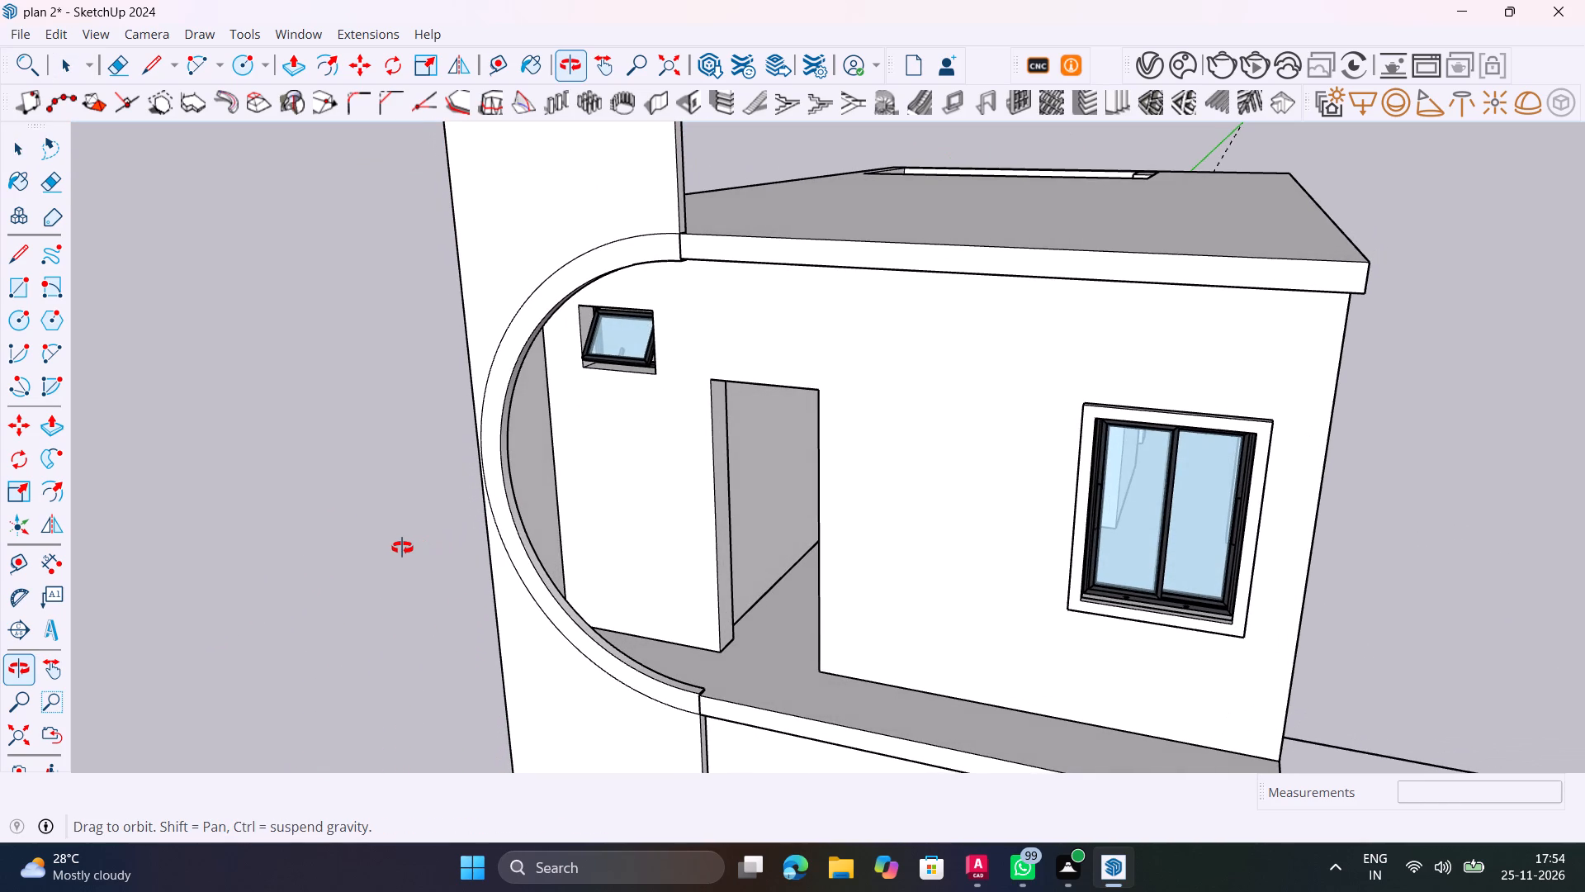
middle_drag(402, 548, 403, 548)
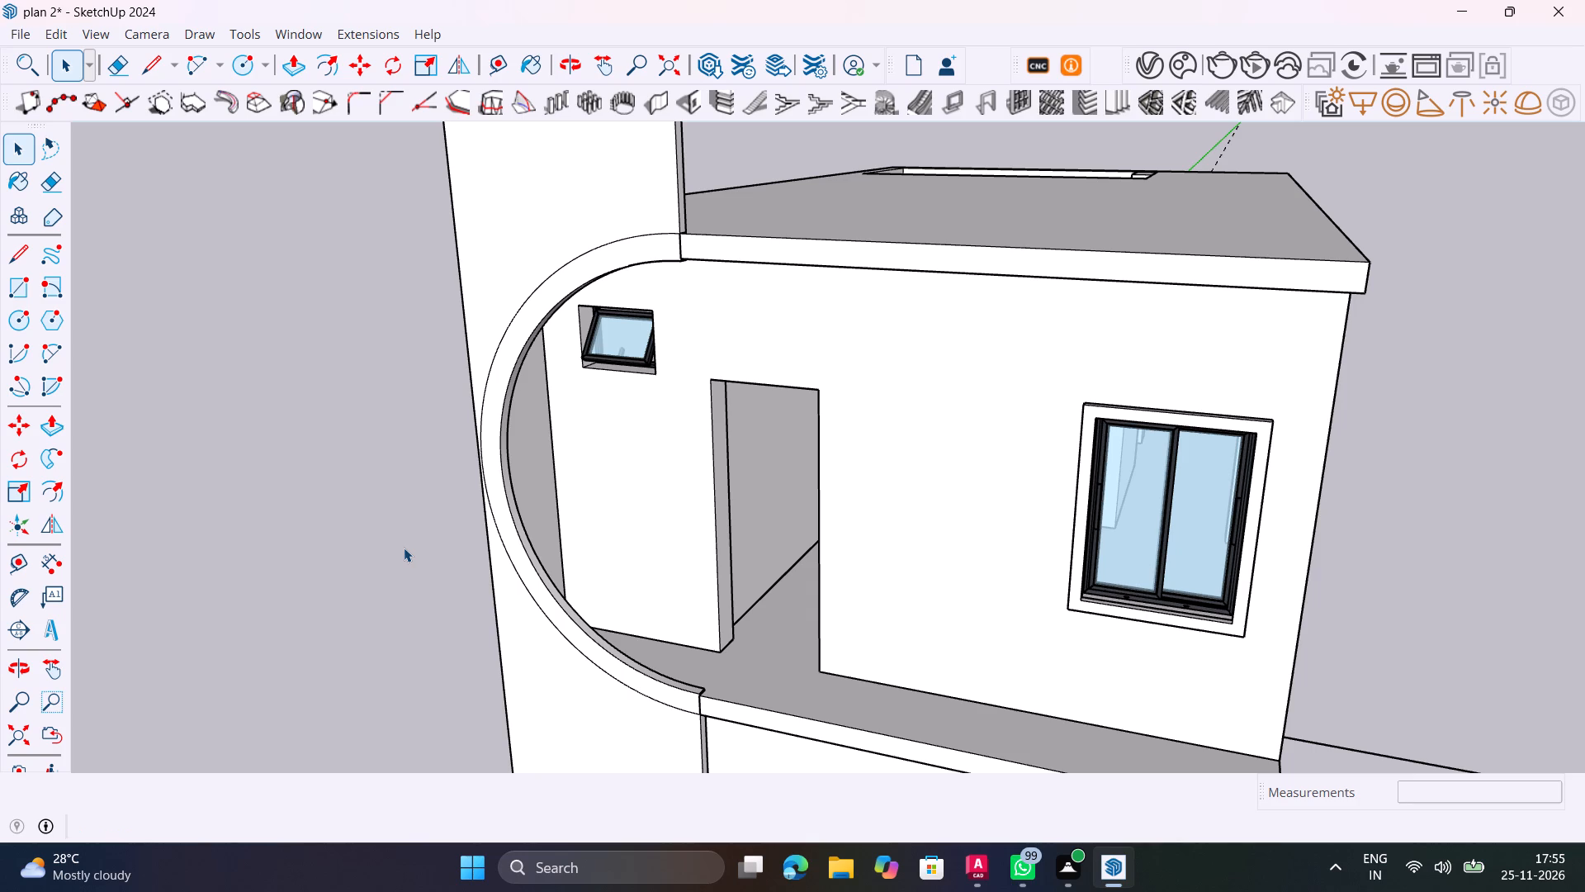
middle_drag(541, 583, 693, 186)
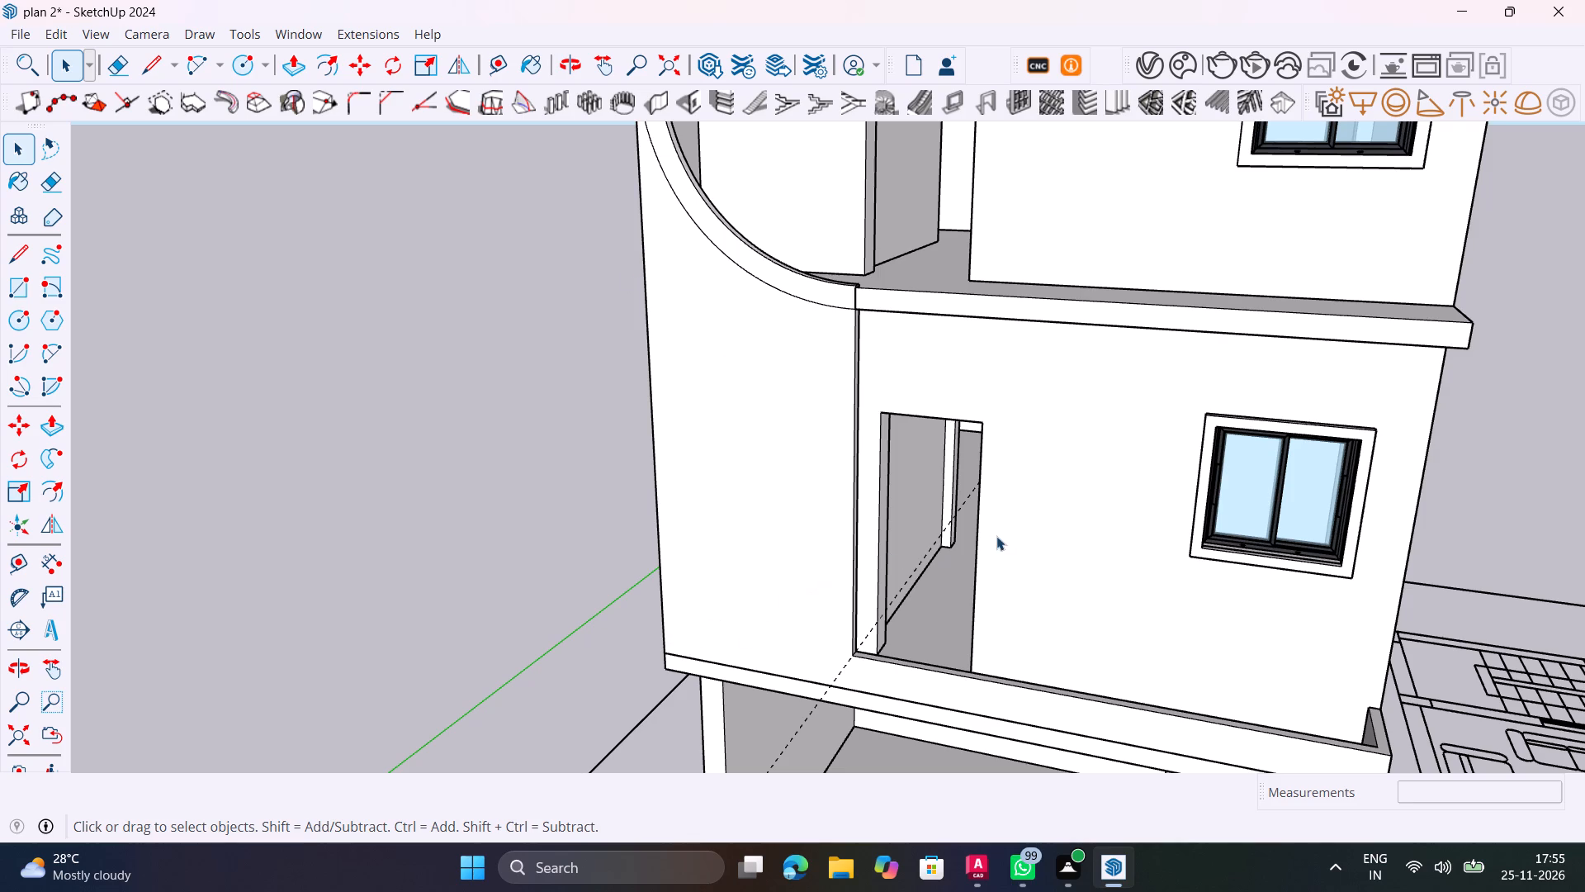
scroll(1141, 507, down, 8)
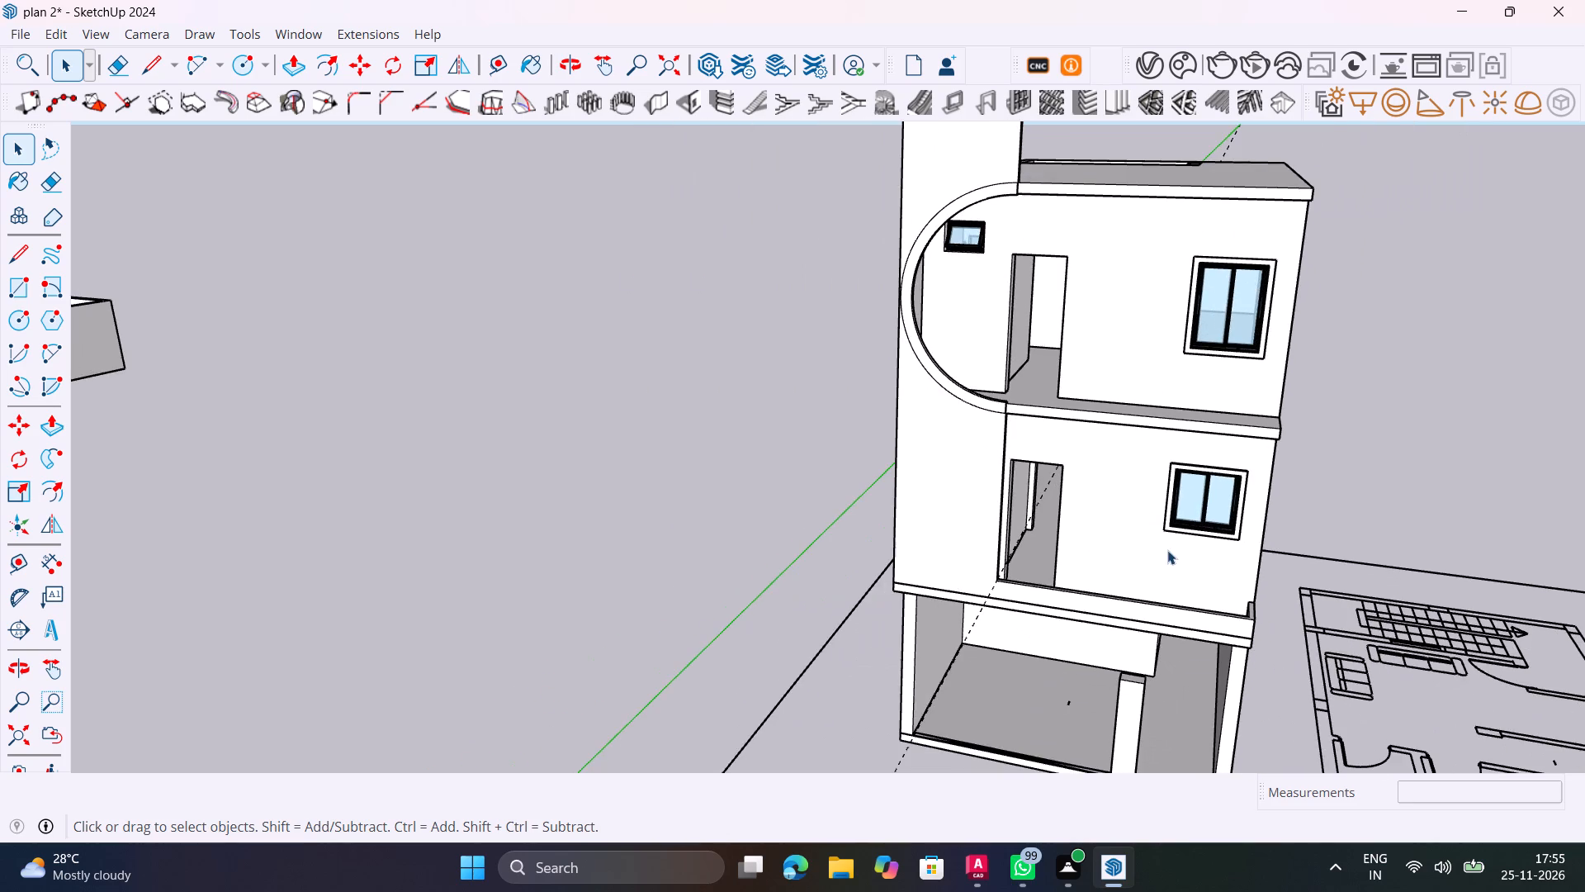
shift+middle_drag(1157, 550, 746, 560)
middle_drag(733, 577, 861, 568)
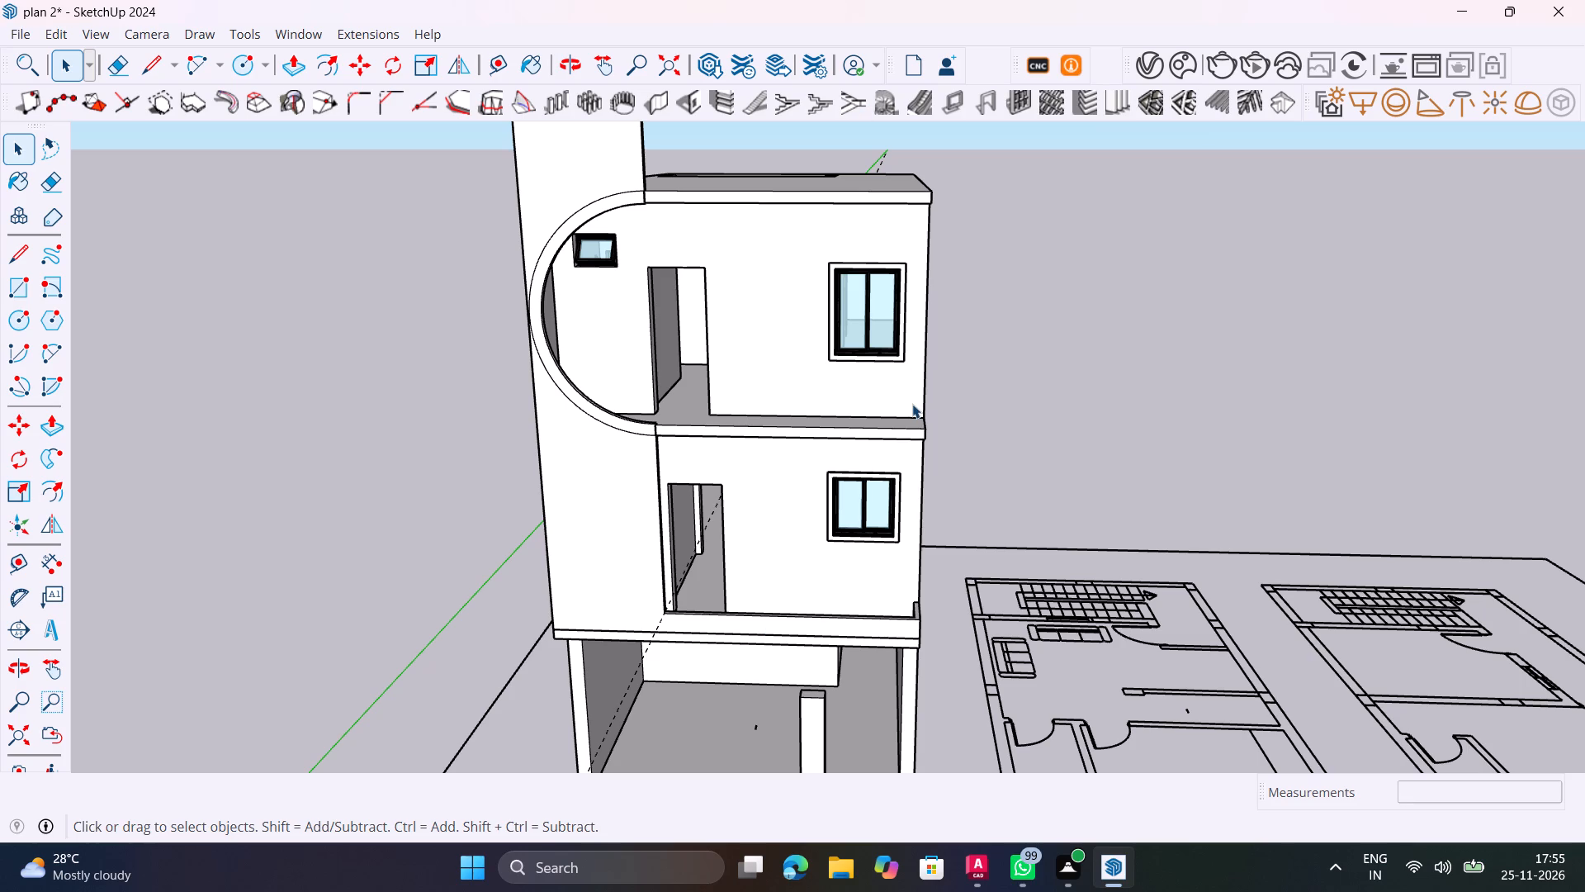
scroll(613, 386, up, 4)
middle_drag(629, 448, 523, 538)
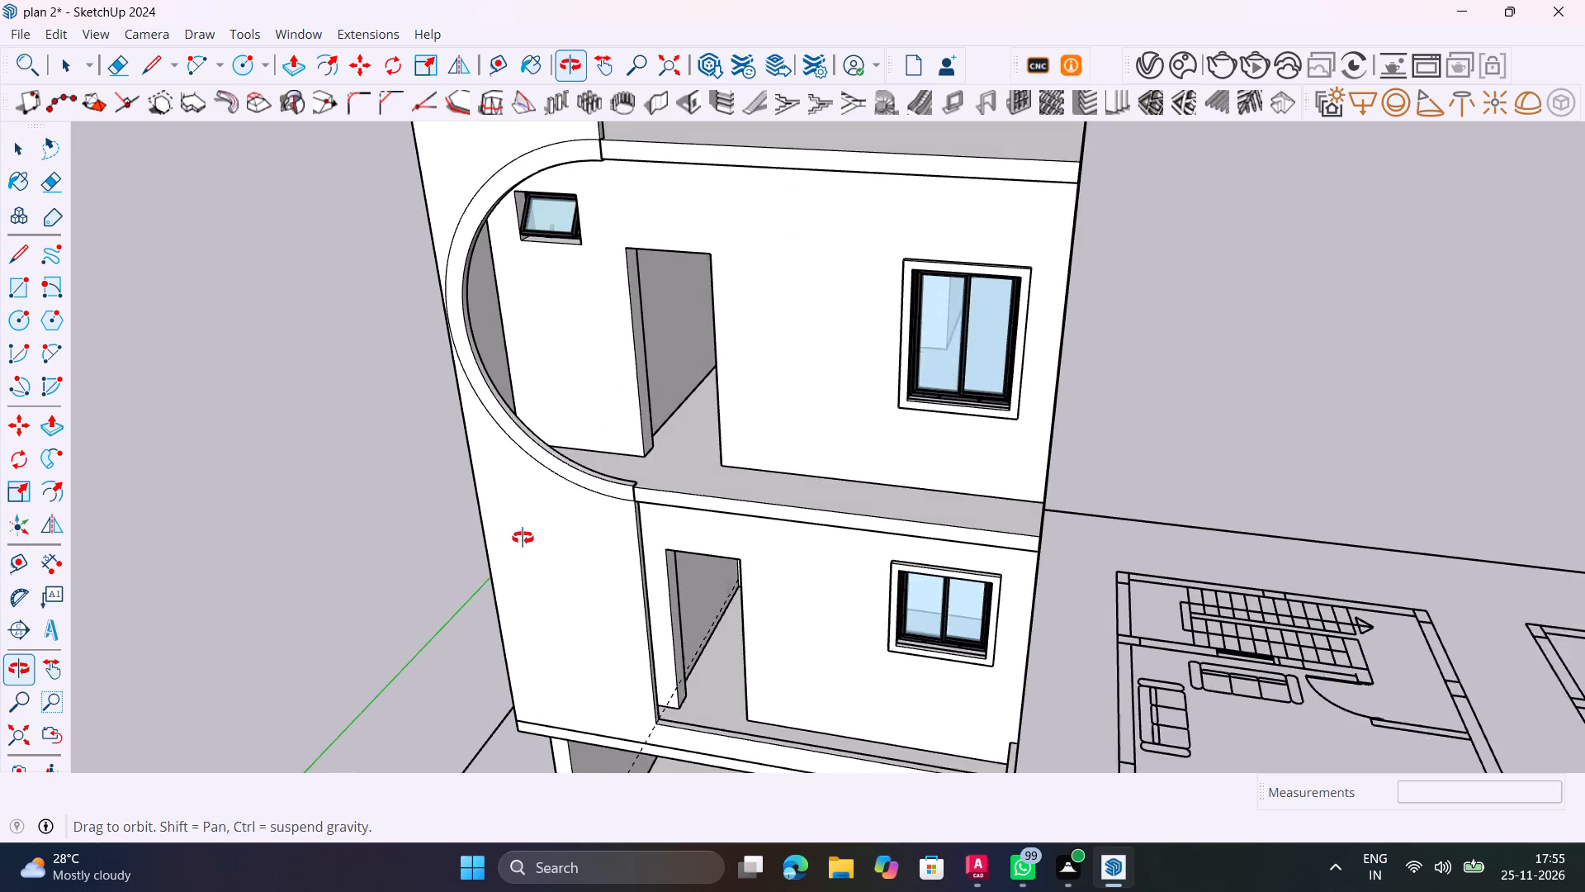
middle_drag(523, 538, 508, 544)
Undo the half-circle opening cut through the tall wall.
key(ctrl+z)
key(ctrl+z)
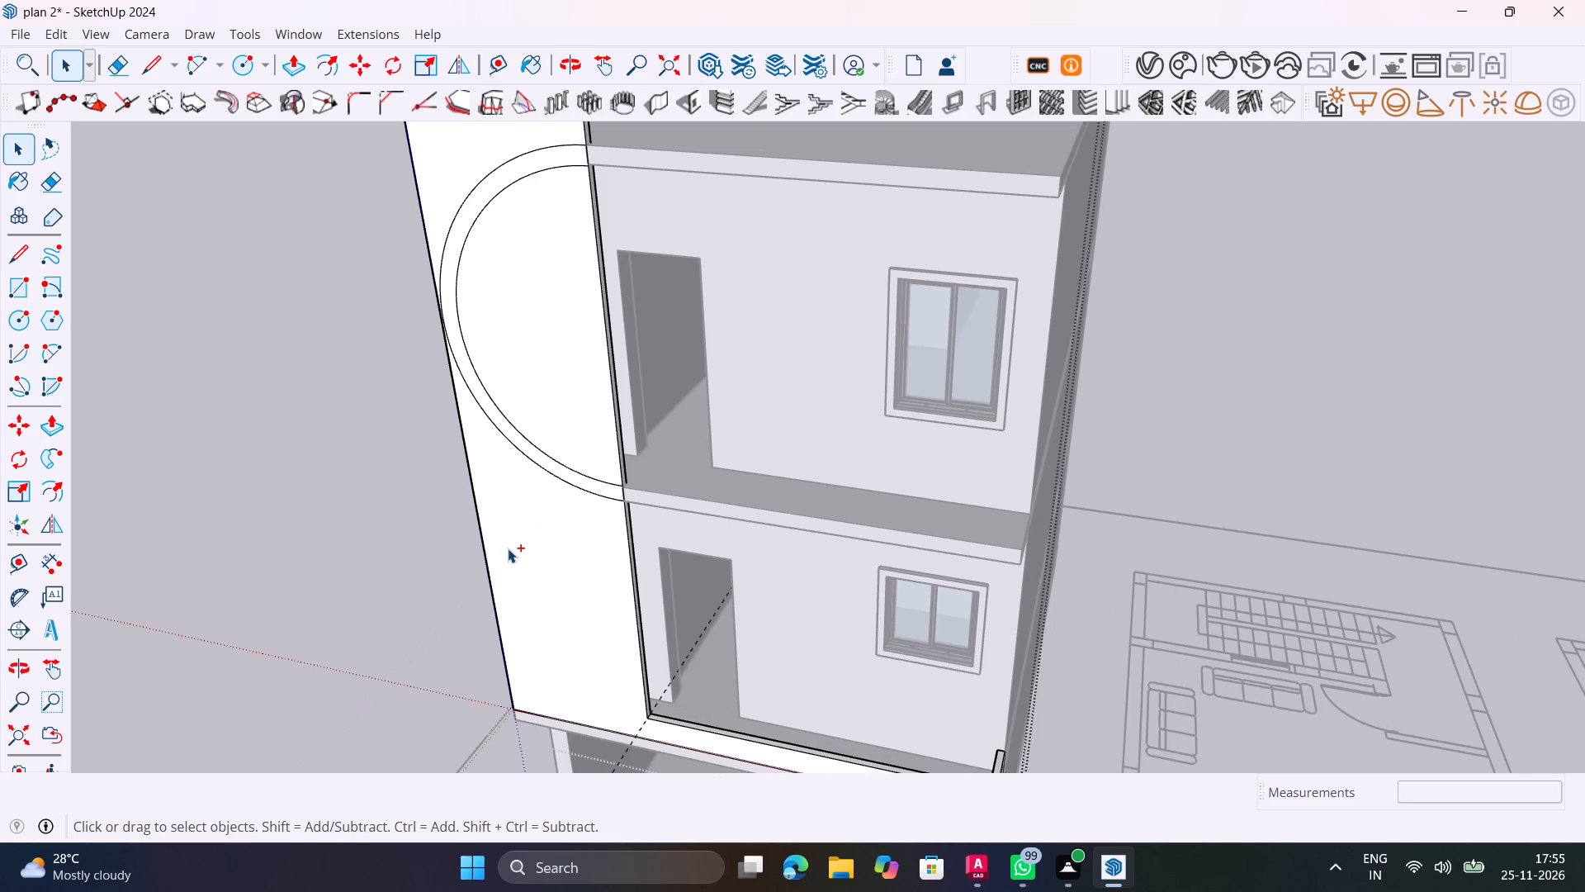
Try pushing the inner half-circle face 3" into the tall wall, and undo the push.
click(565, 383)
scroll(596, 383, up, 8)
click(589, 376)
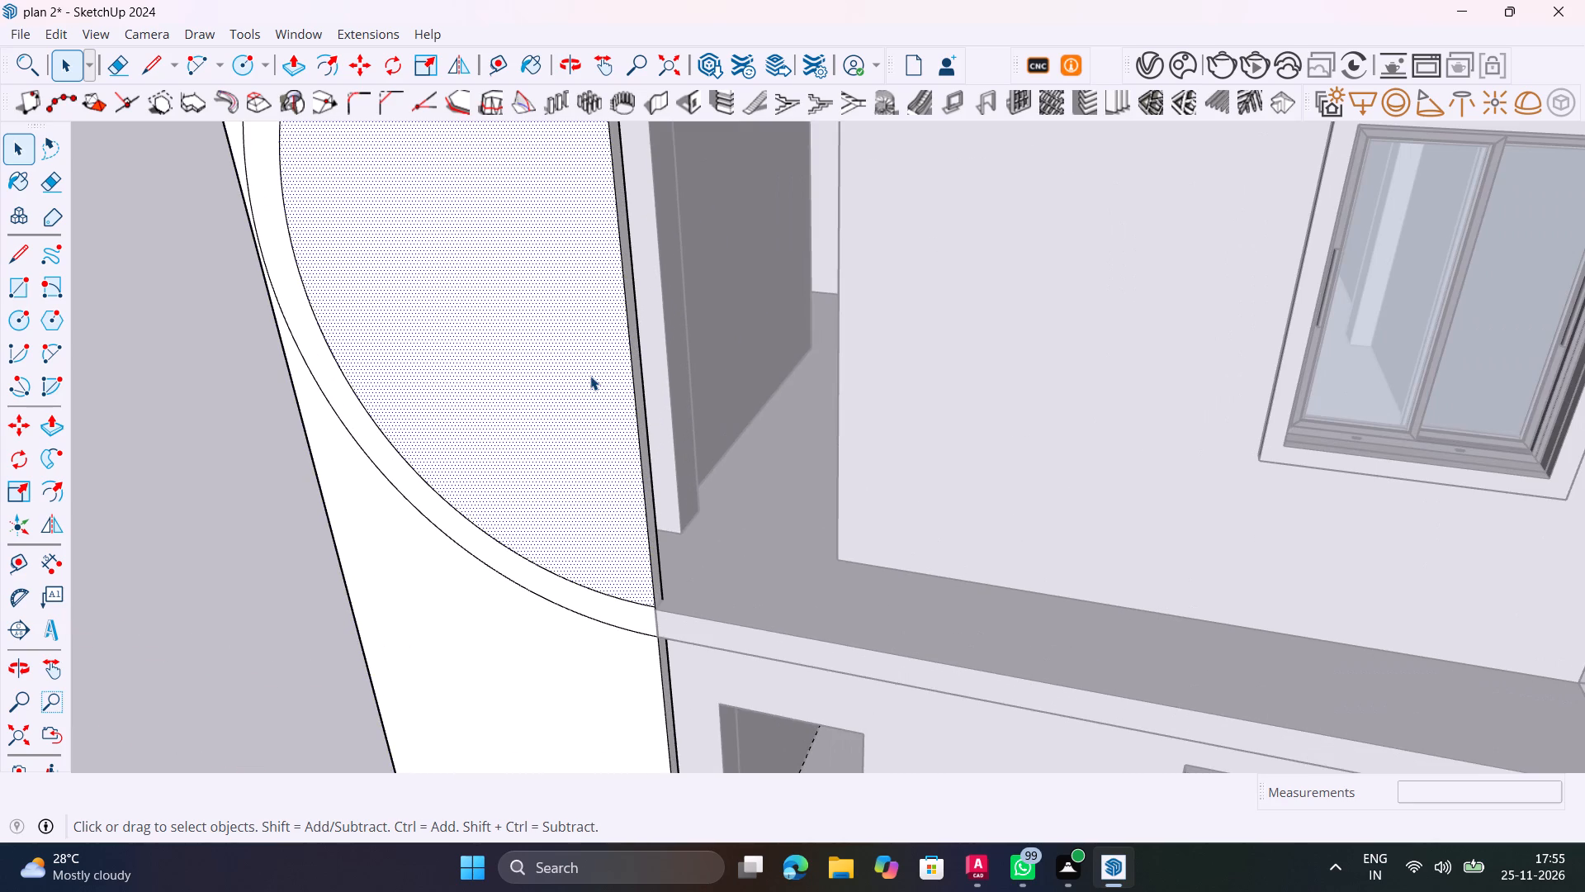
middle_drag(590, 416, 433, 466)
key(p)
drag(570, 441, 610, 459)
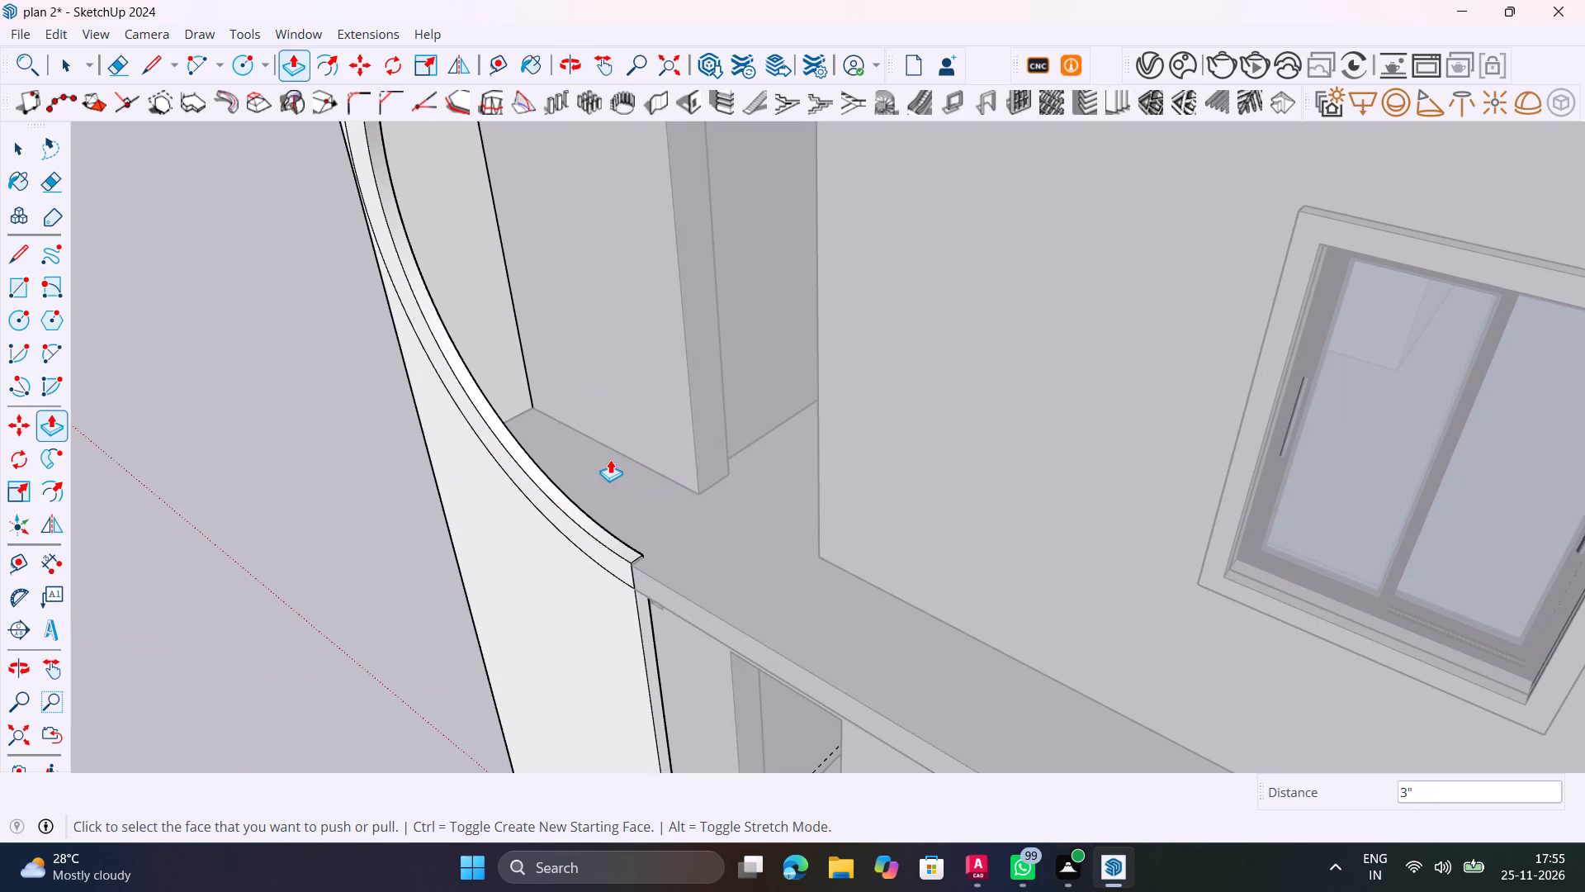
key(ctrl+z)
Push the inner half-circle face 2 3/8" into the tall wall to form a recess.
click(596, 477)
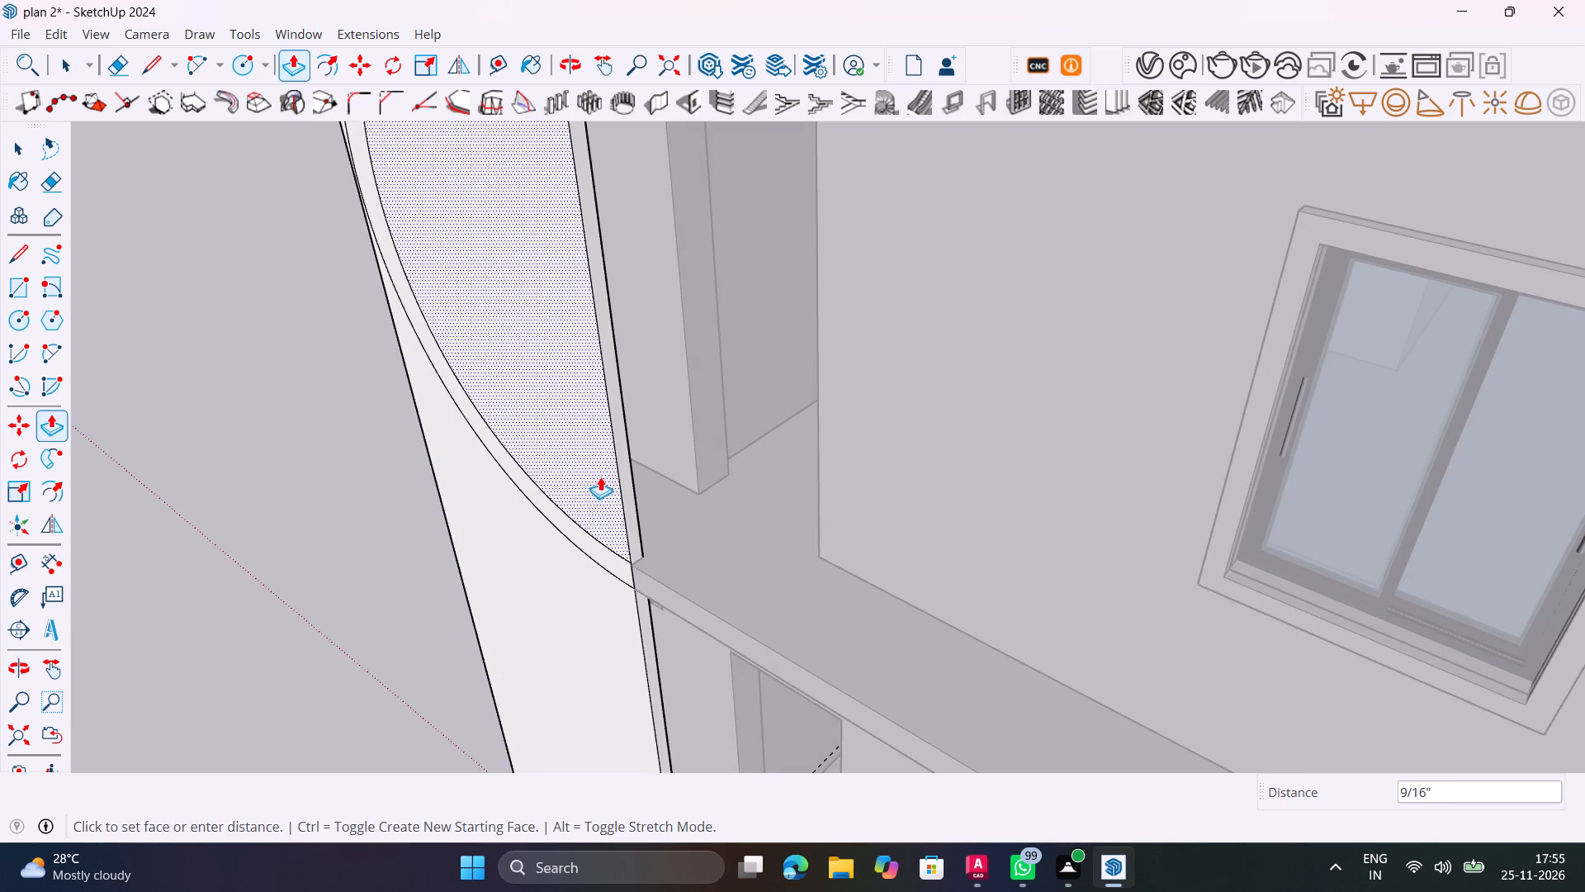
click(611, 477)
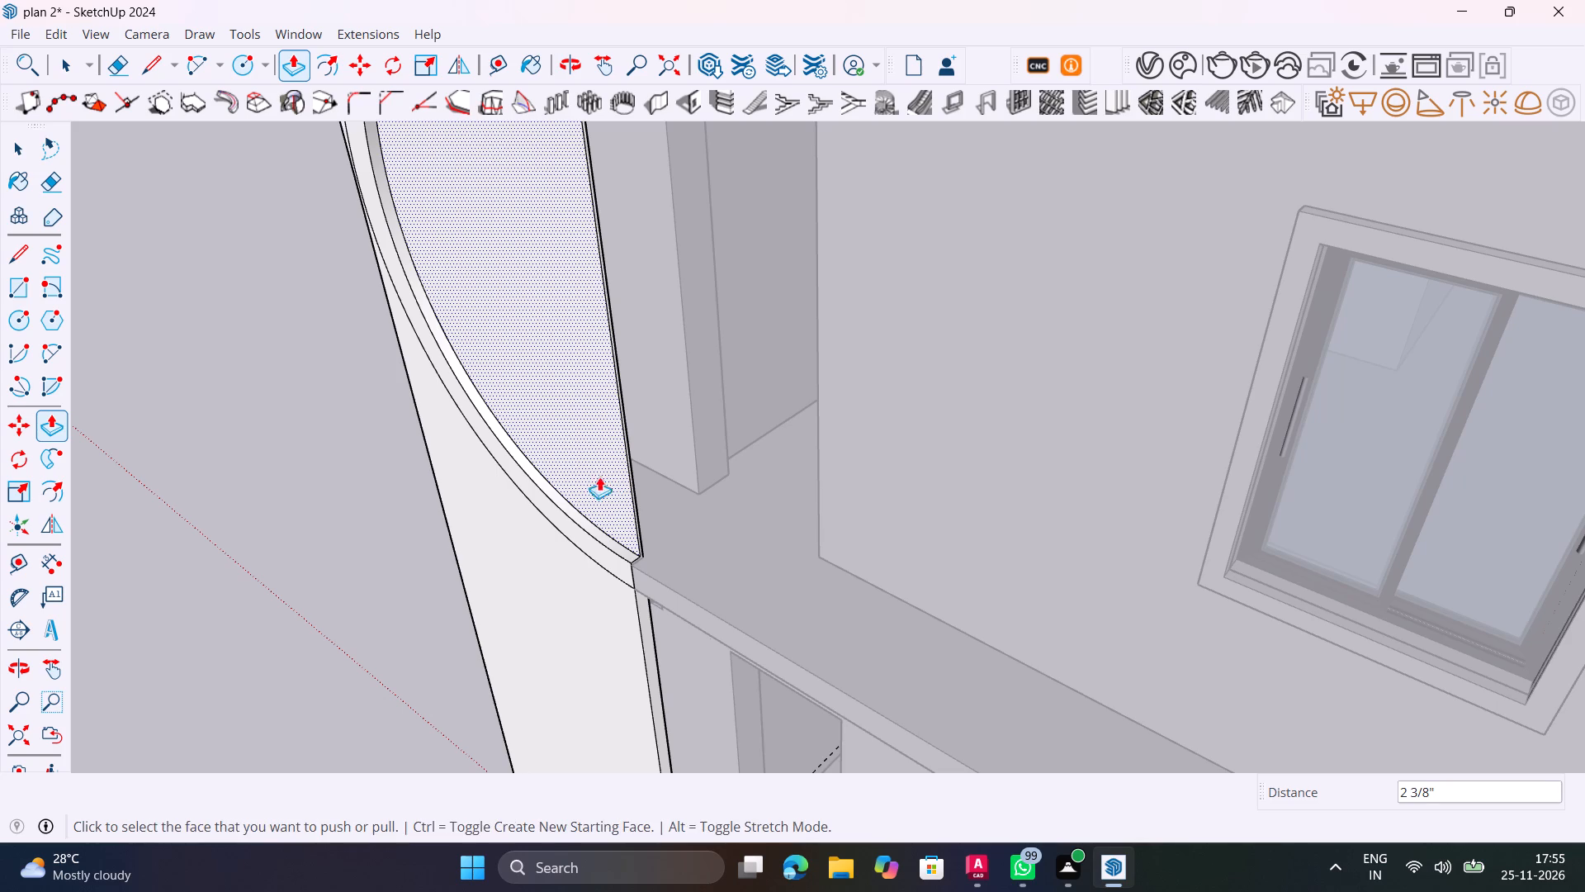
key(space)
Copy the recessed half-circle face with its bounding edges into the empty space beyond the tall wall's outer edge.
middle_drag(476, 523, 739, 529)
click(774, 463)
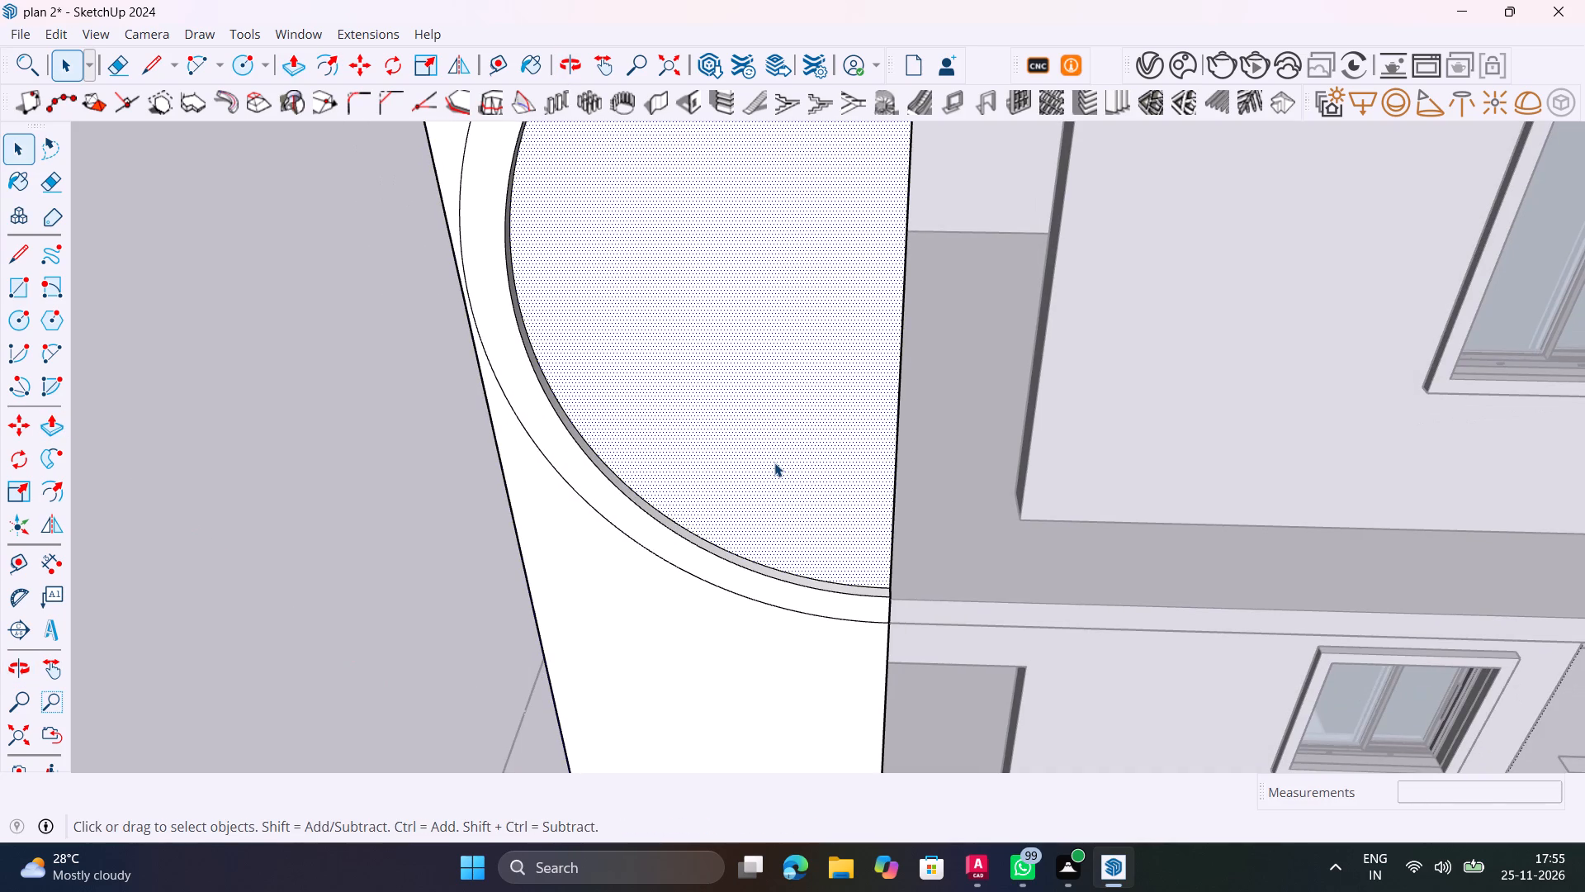
double_click(774, 463)
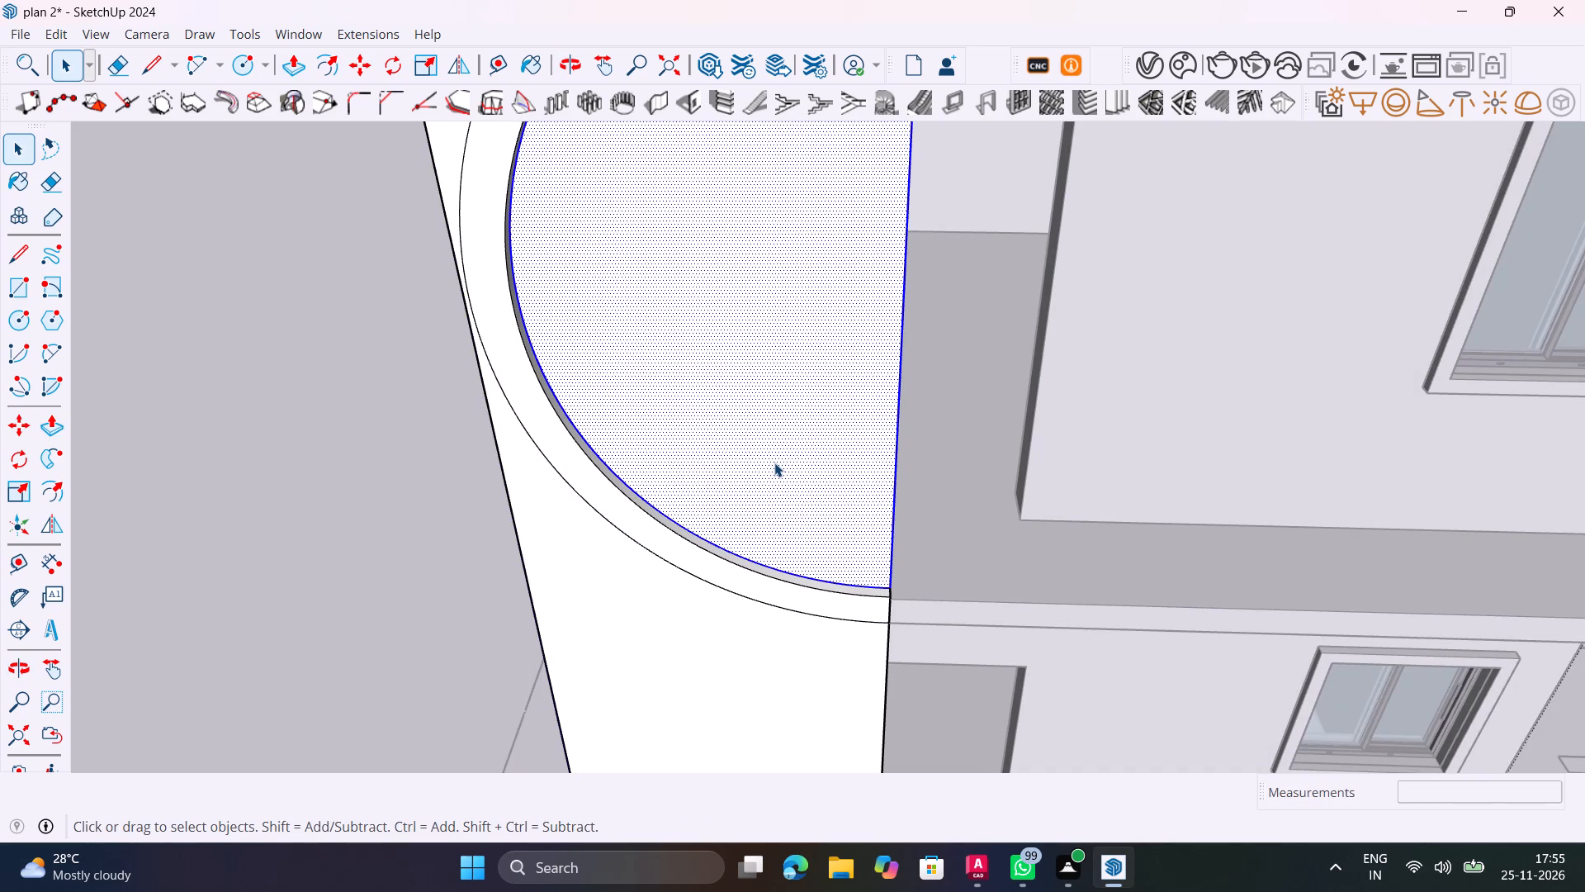
key(m)
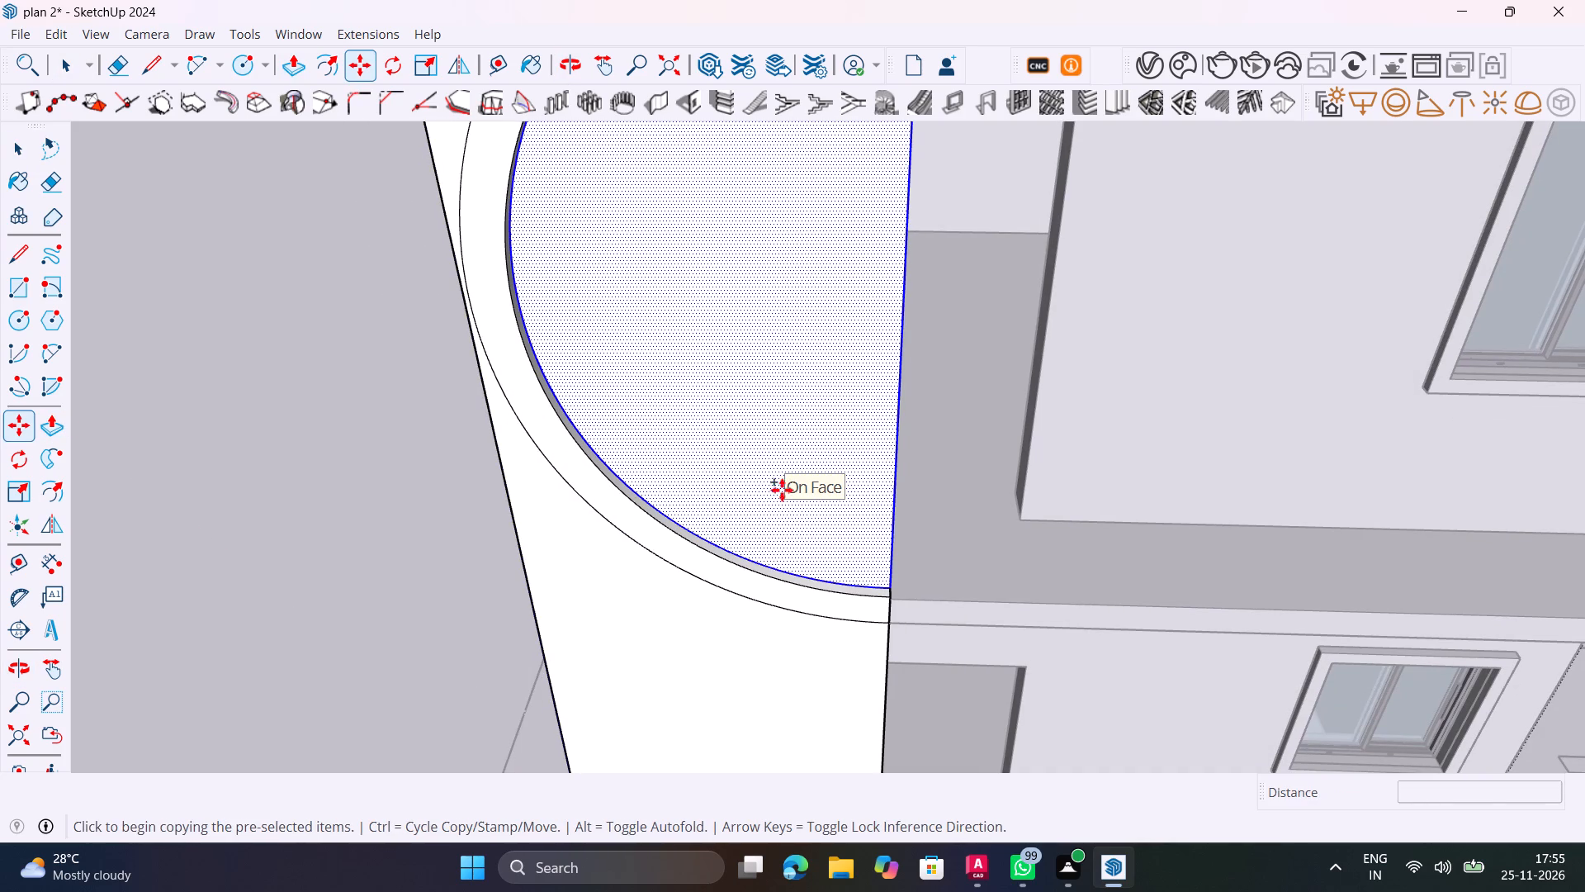
click(888, 586)
scroll(518, 599, down, 11)
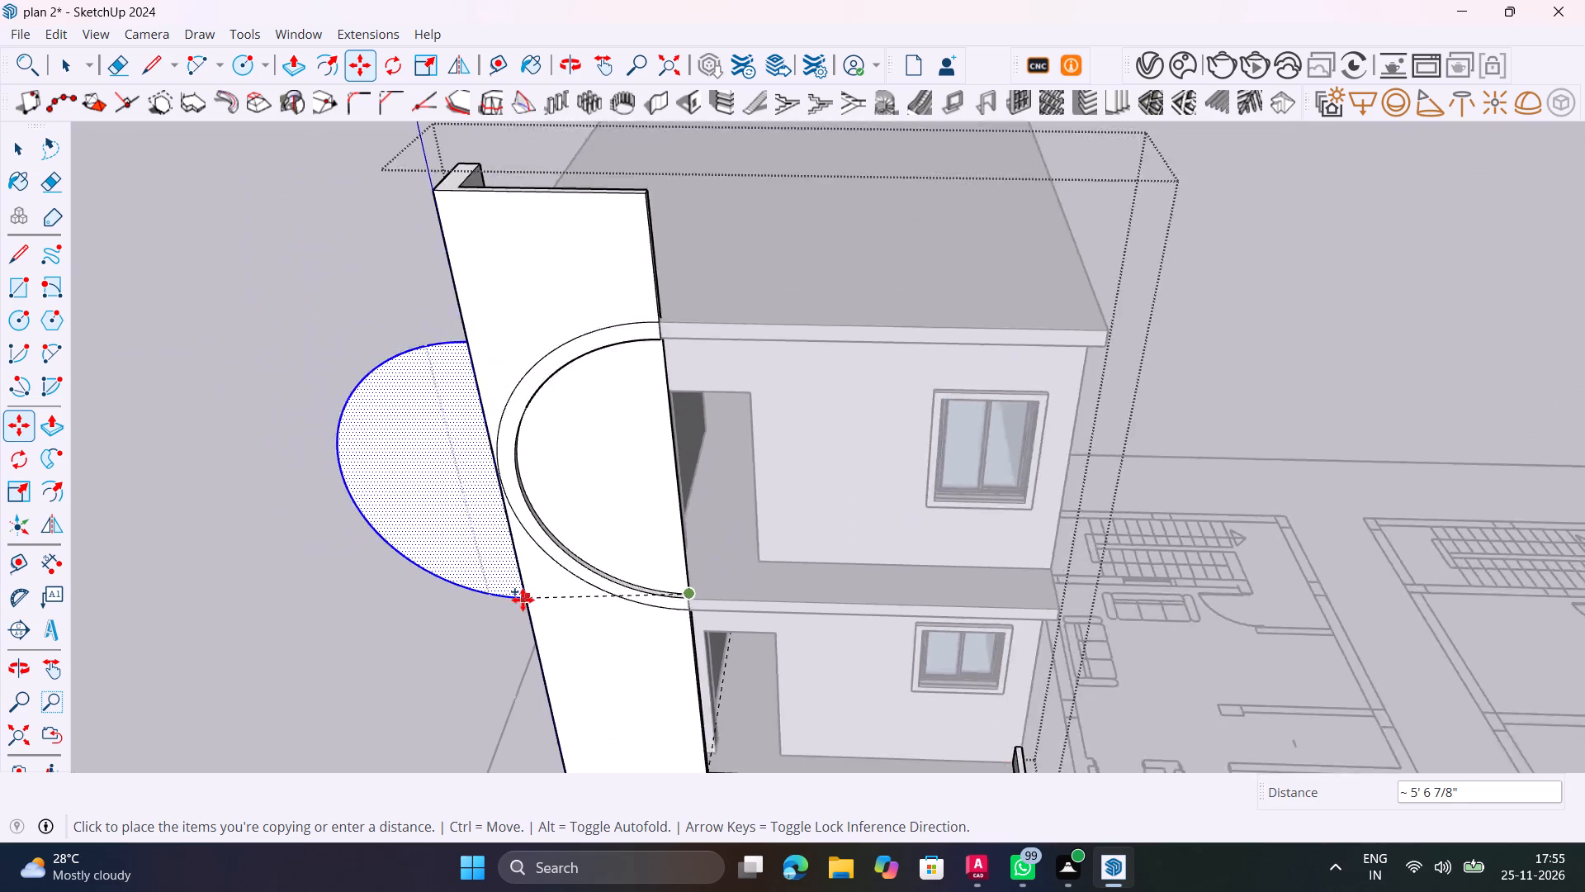
scroll(523, 600, down, 6)
click(416, 641)
key(space)
scroll(430, 597, up, 4)
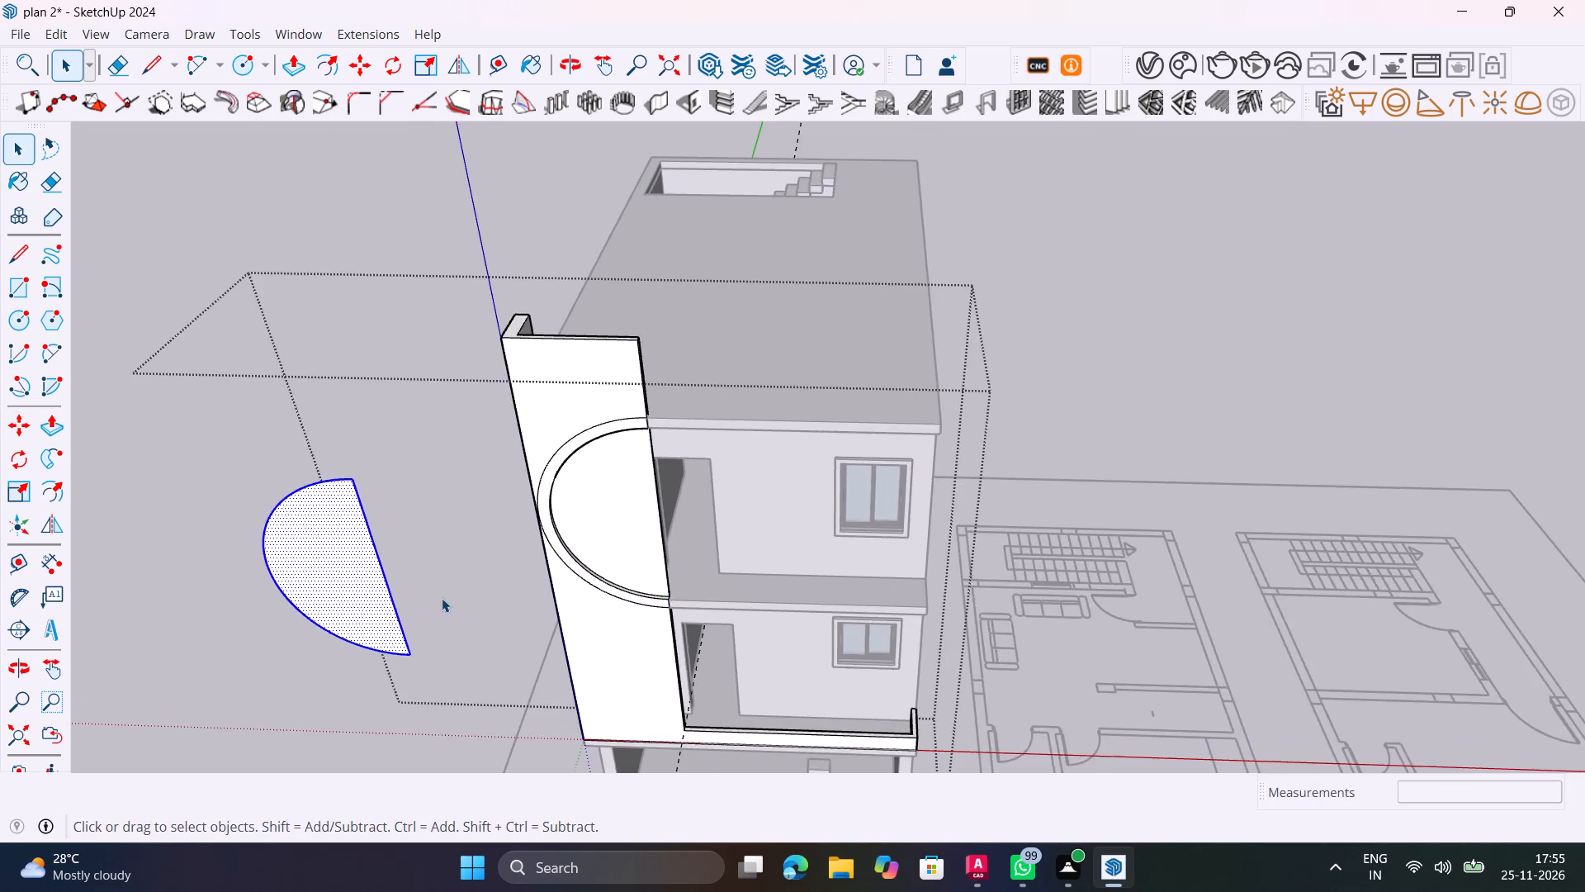
middle_drag(447, 592, 565, 506)
click(259, 420)
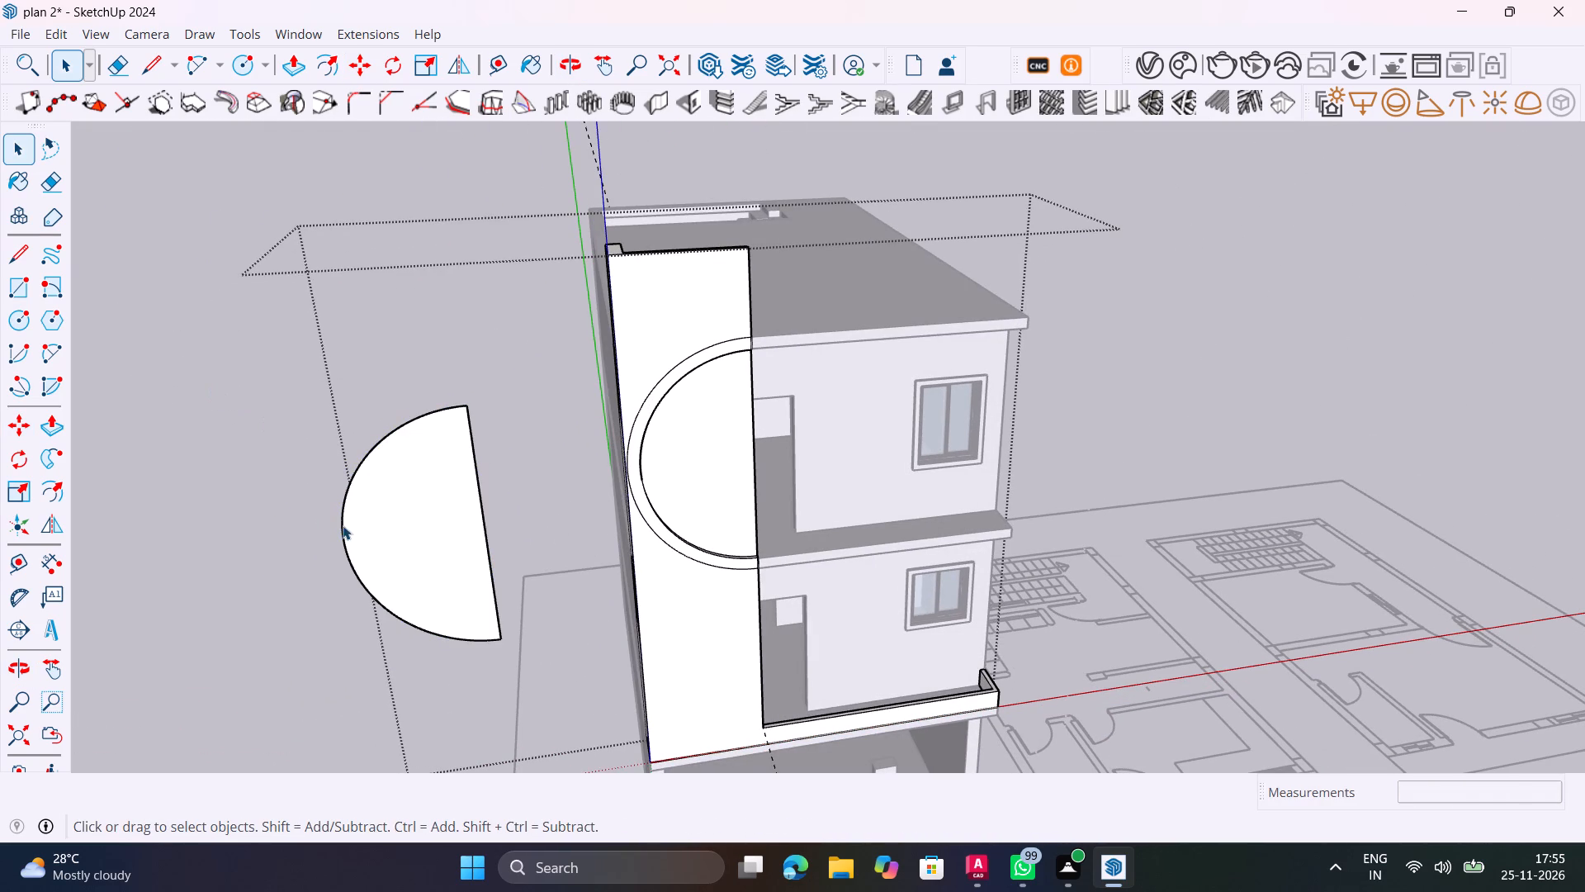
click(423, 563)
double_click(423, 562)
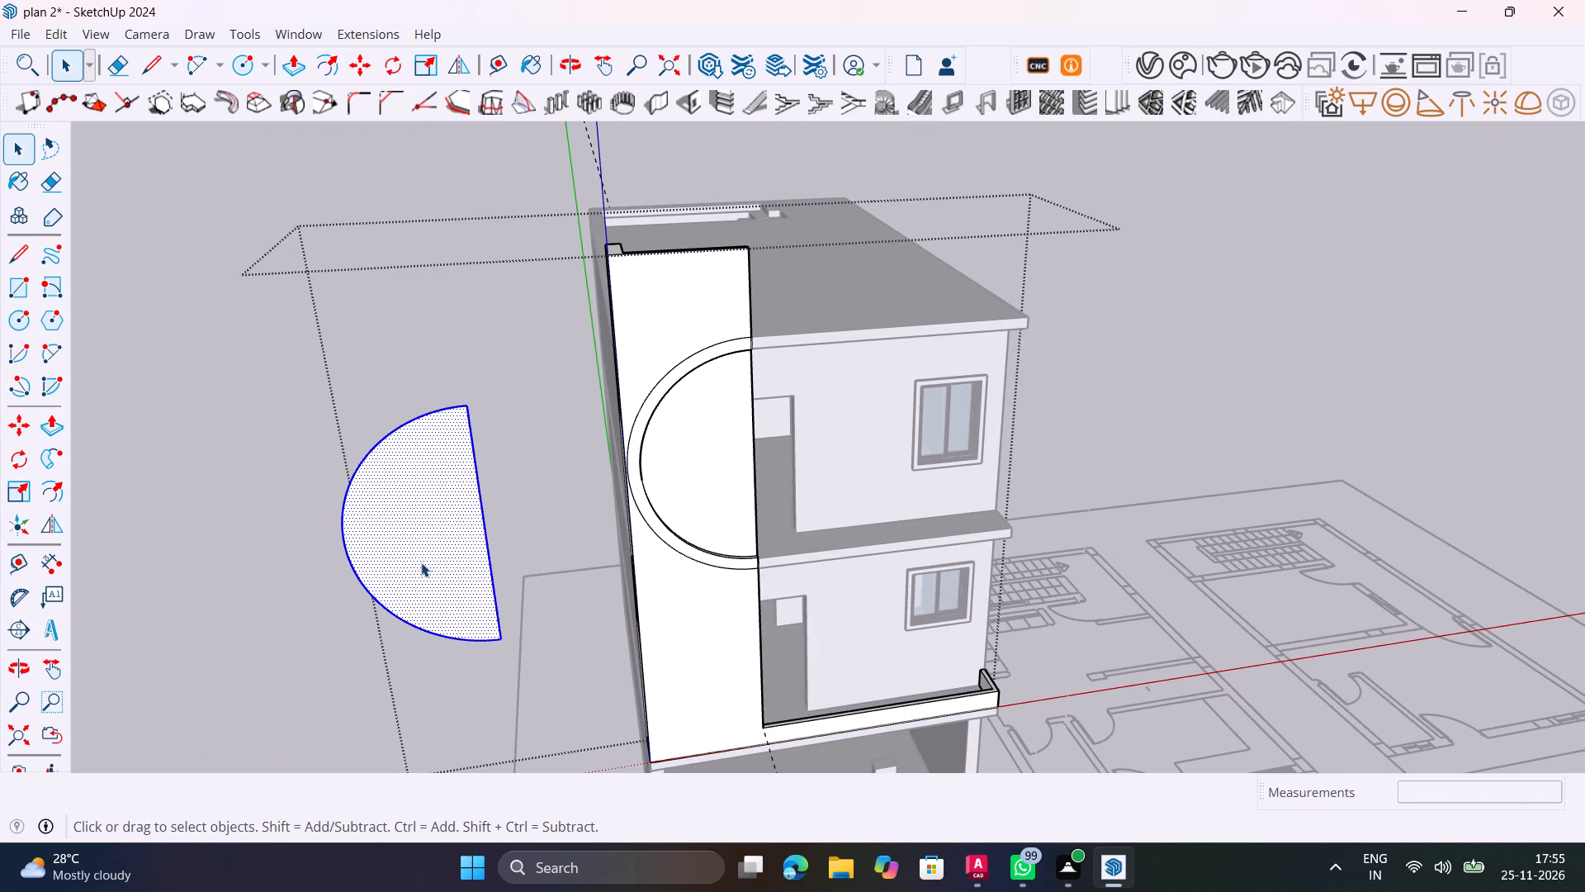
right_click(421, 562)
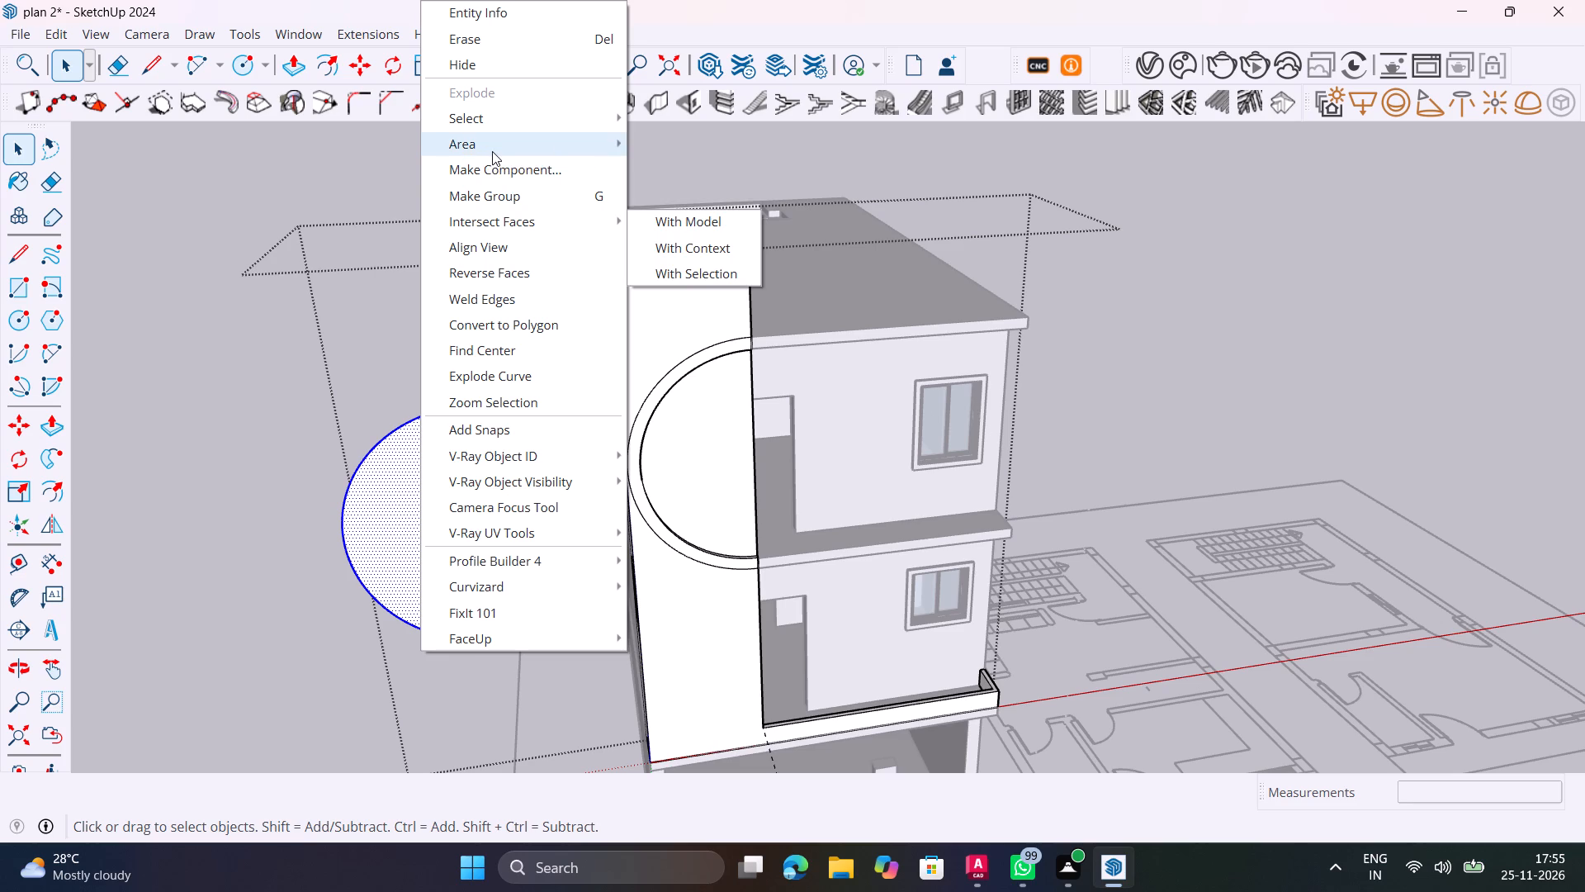
Leave the editing of the tall wall's group.
click(216, 553)
key(Escape)
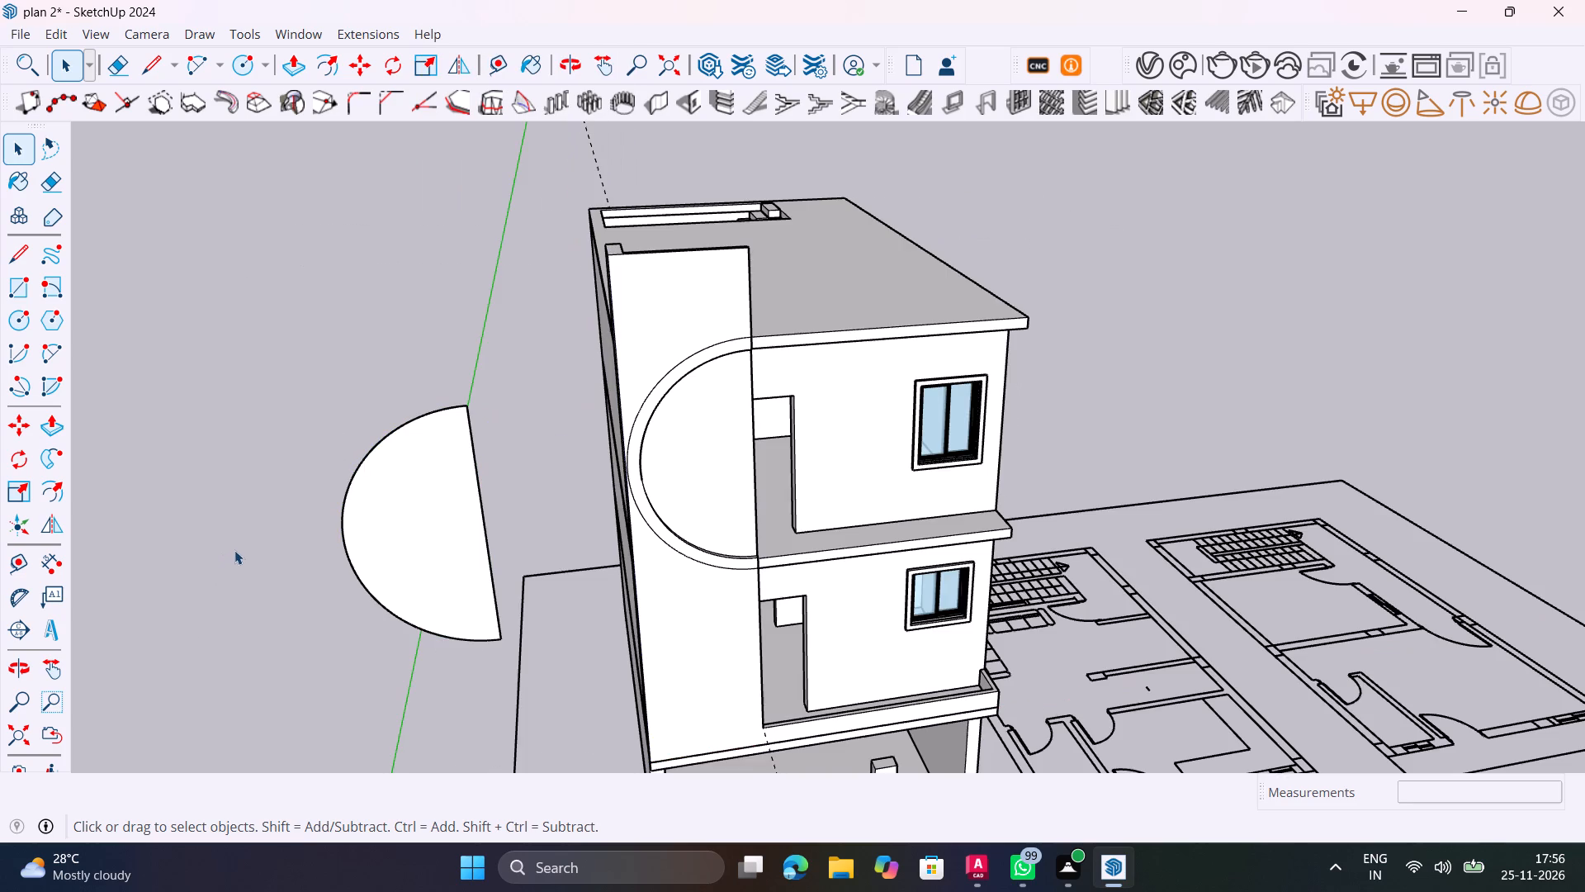
Explode the group that contains the tall wall and the half-circle copy beside it.
click(417, 553)
right_click(420, 552)
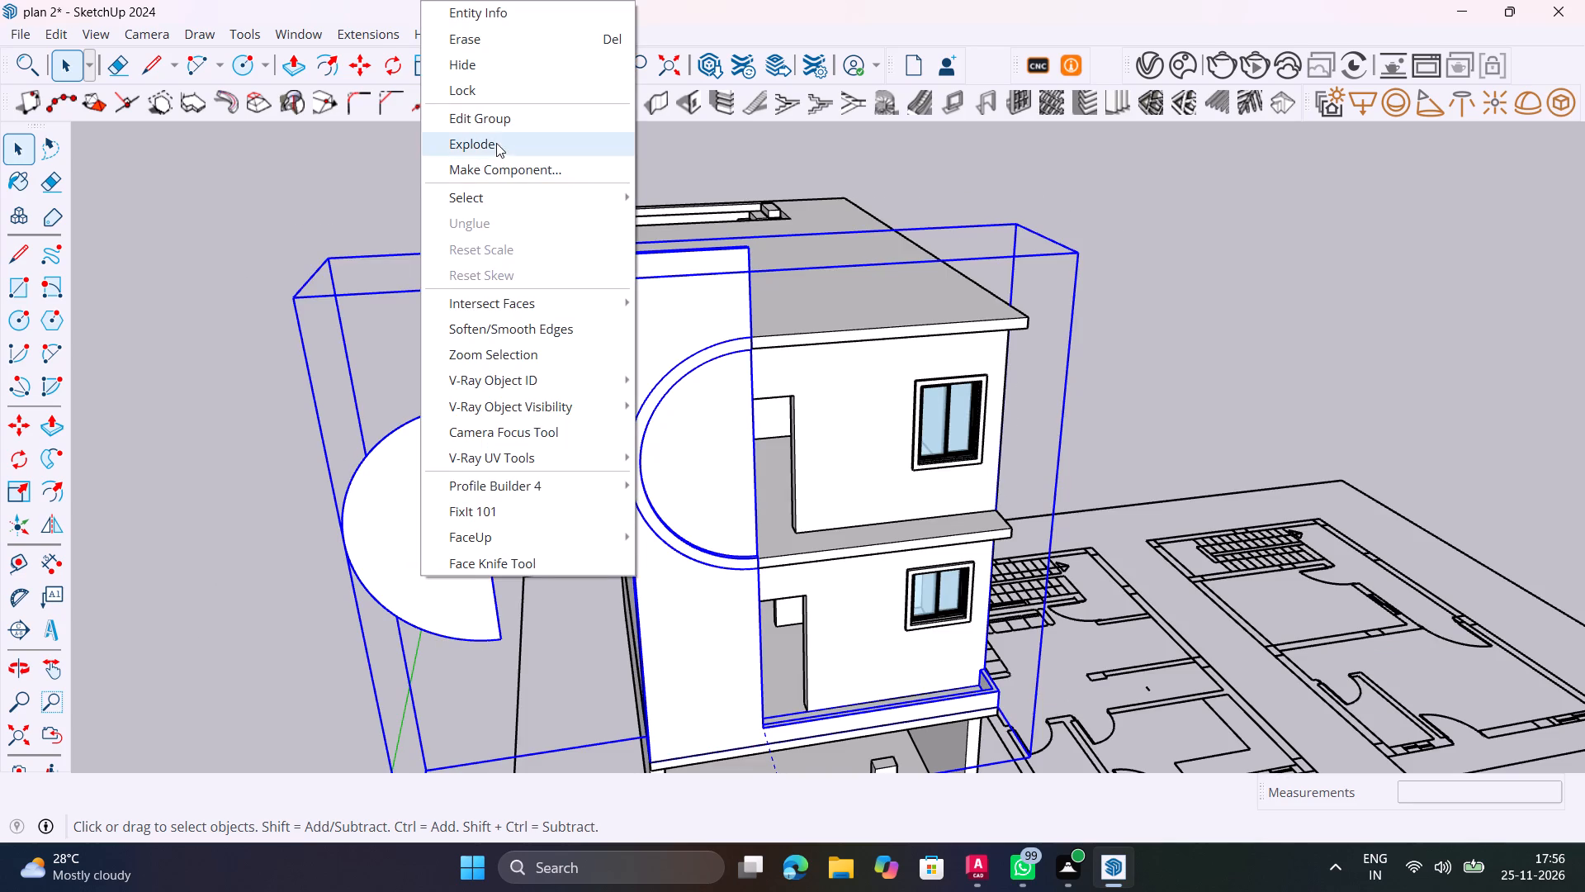
click(496, 143)
Start vertical louvres on the copied half-circle face and set the louvre depth to 1" and thickness to 1".
click(406, 520)
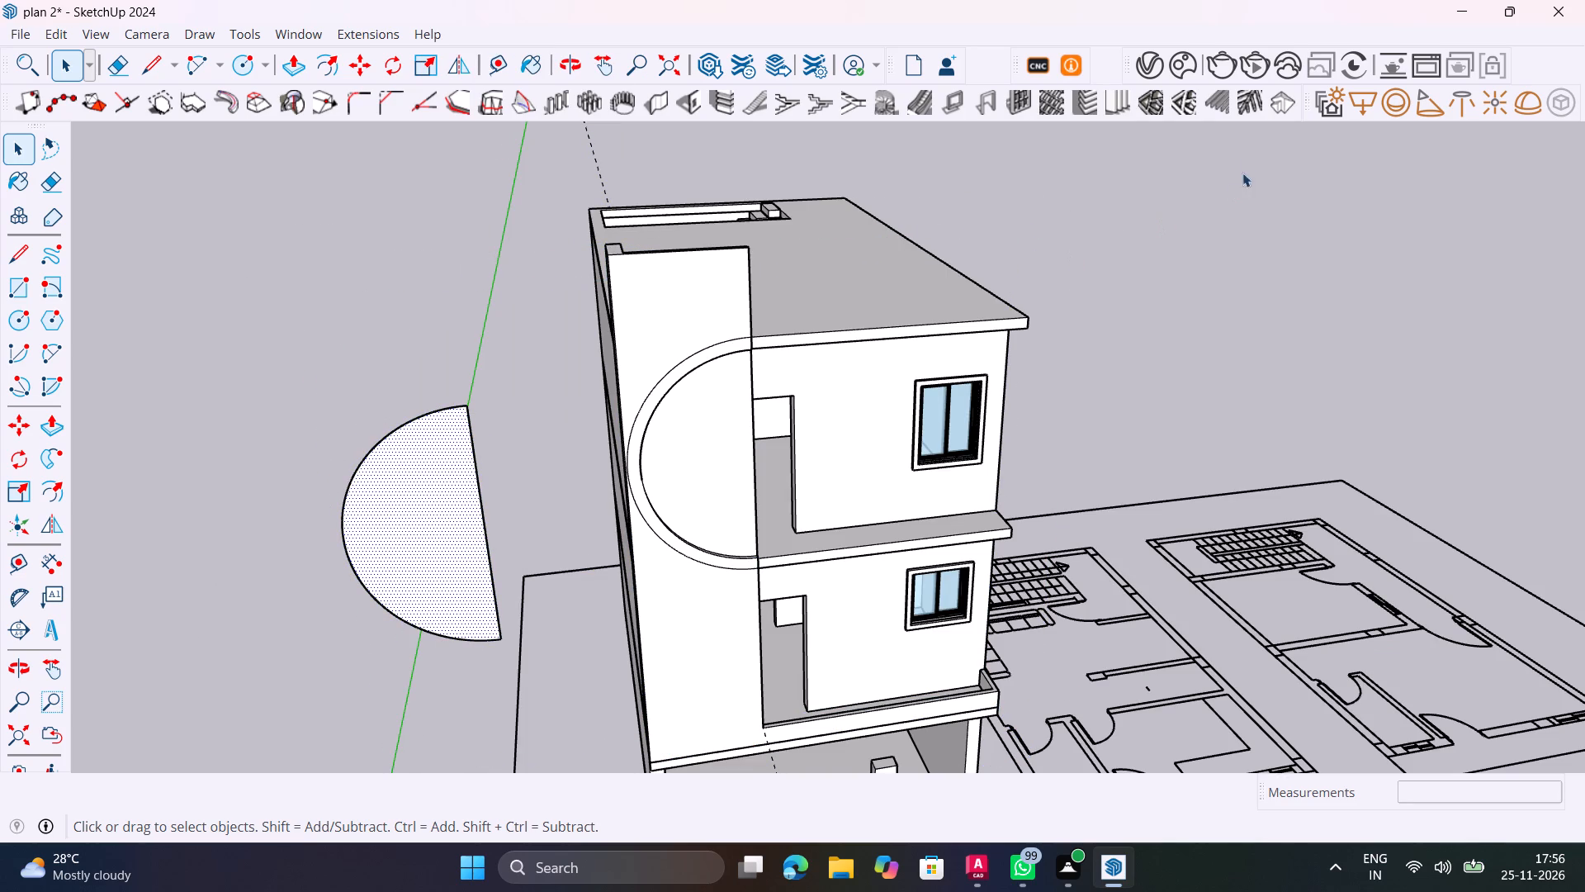
click(1120, 107)
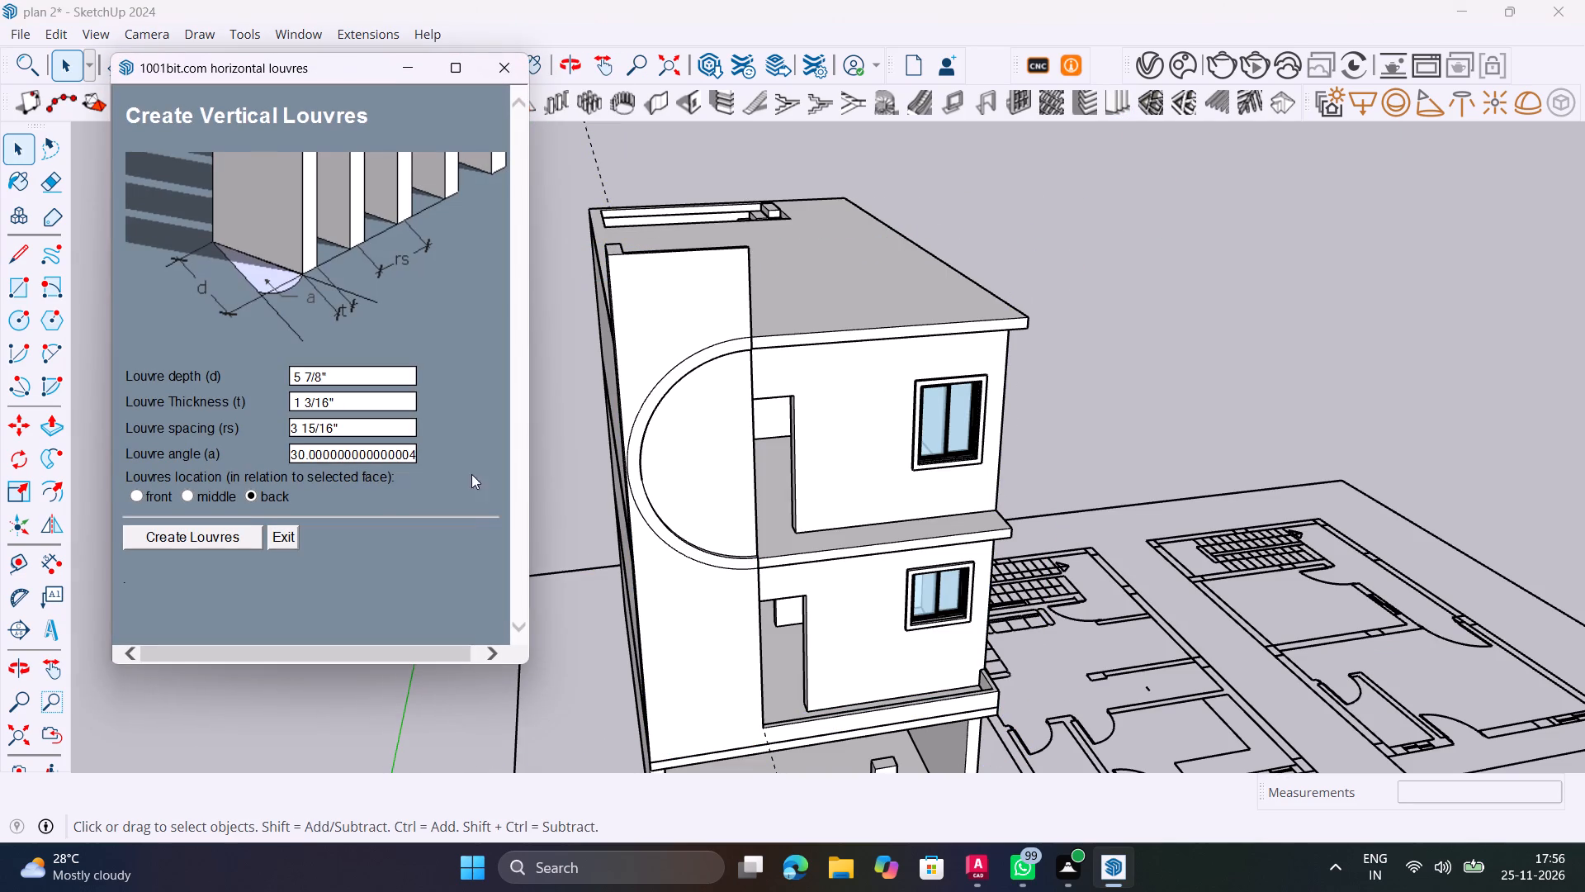
click(362, 378)
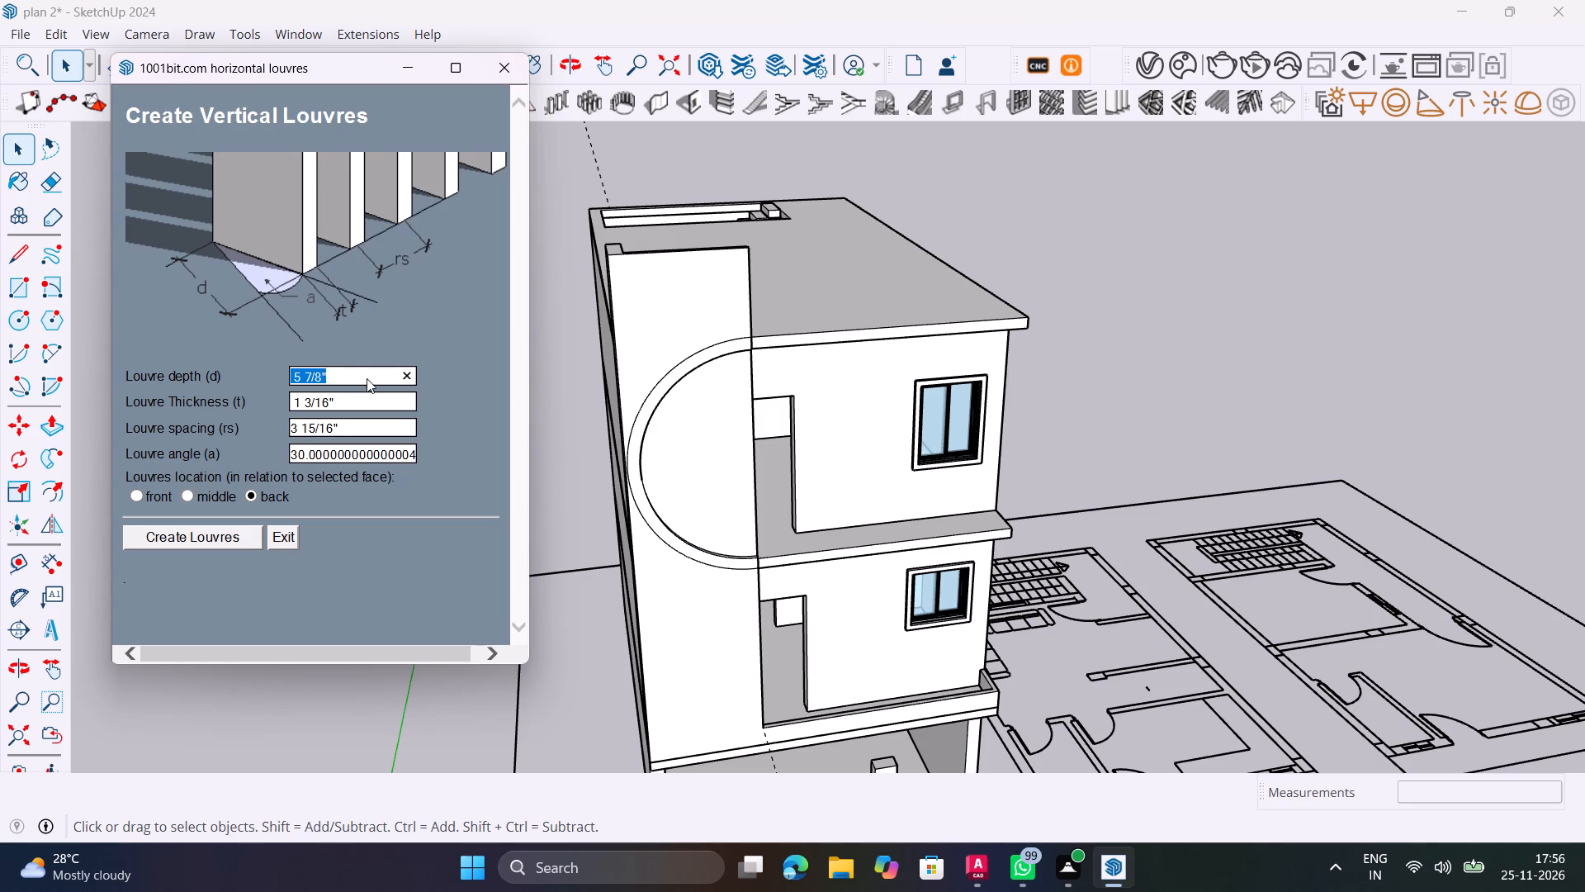
key(BackSpace)
text(1")
key(Return)
click(356, 398)
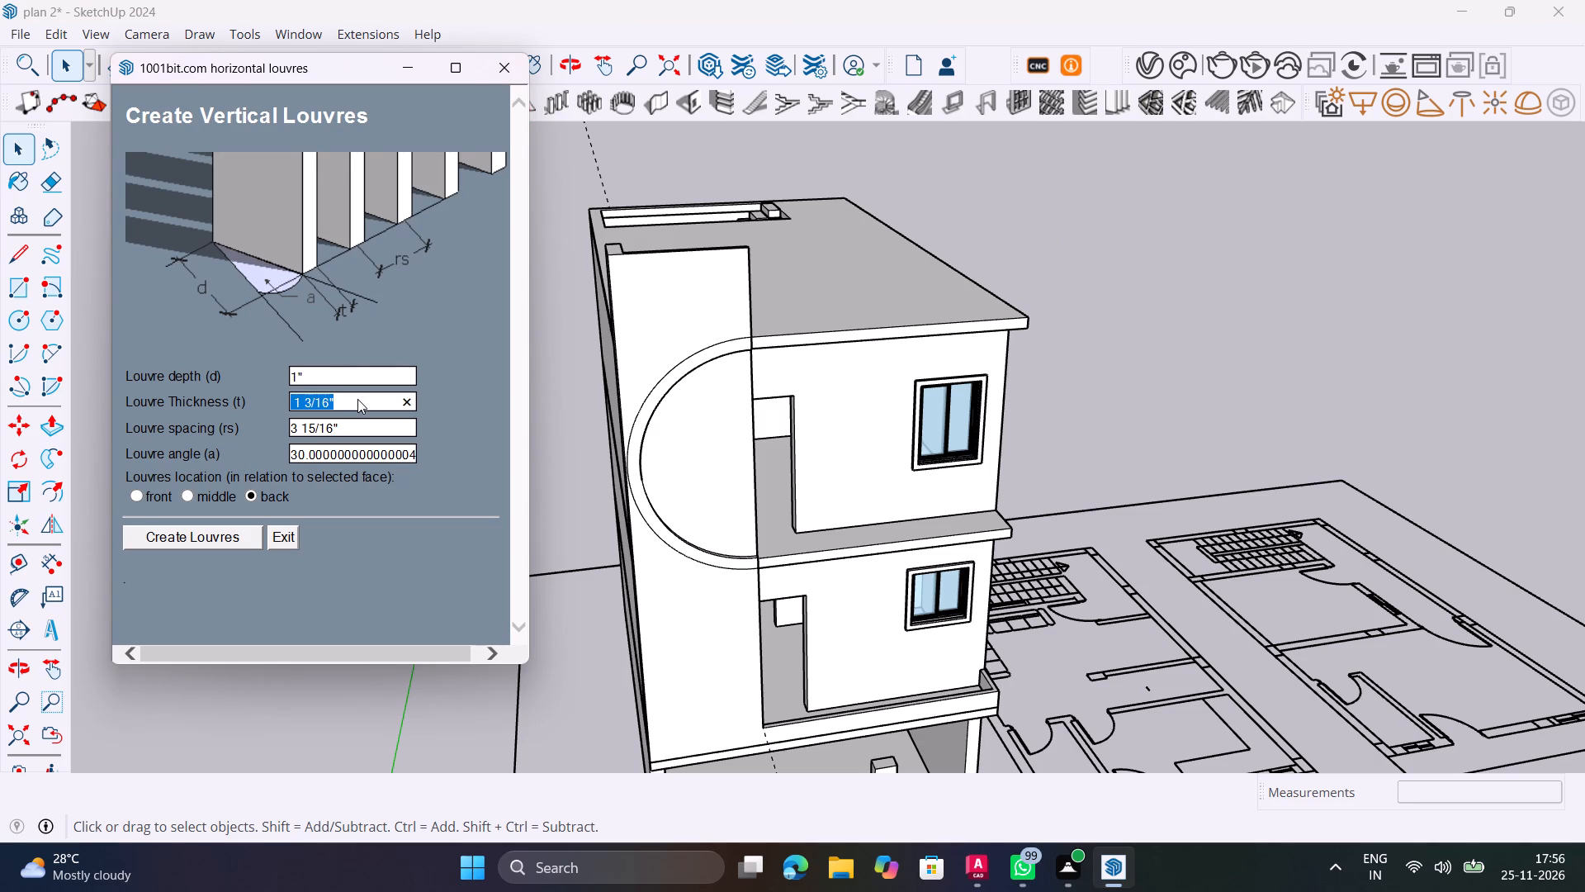
key(BackSpace)
key(shift+quotedbl)
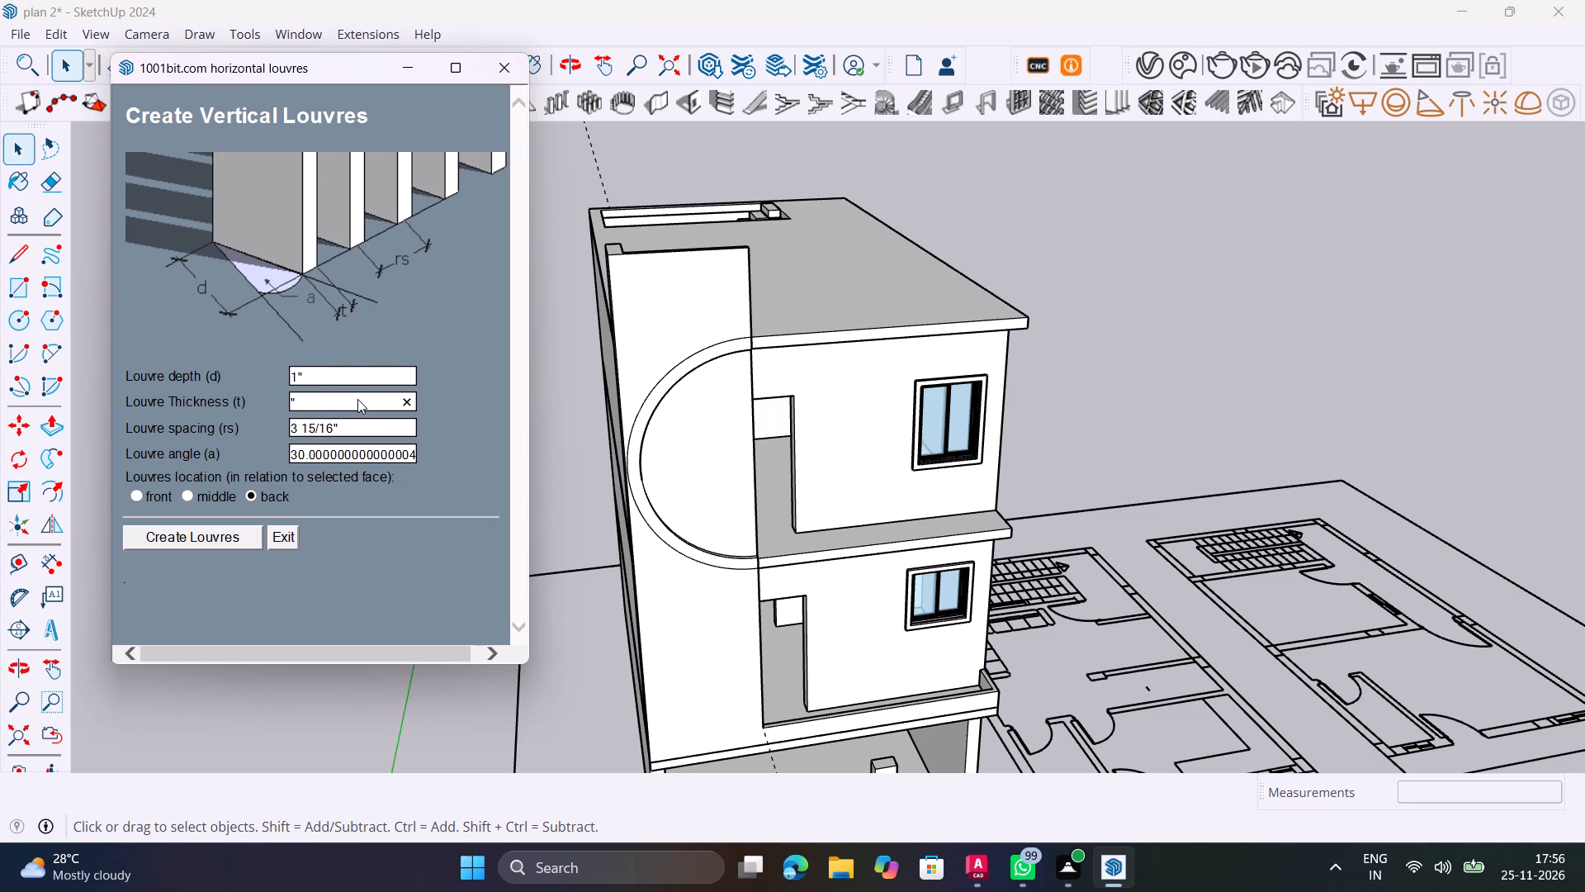
key(BackSpace)
key(BackSpace)
text(1")
key(Return)
Set the louvre spacing to 1", angle to 0 and location to front, and create the louvres on the half-circle face.
click(367, 422)
key(BackSpace)
text(1")
click(386, 455)
key(0)
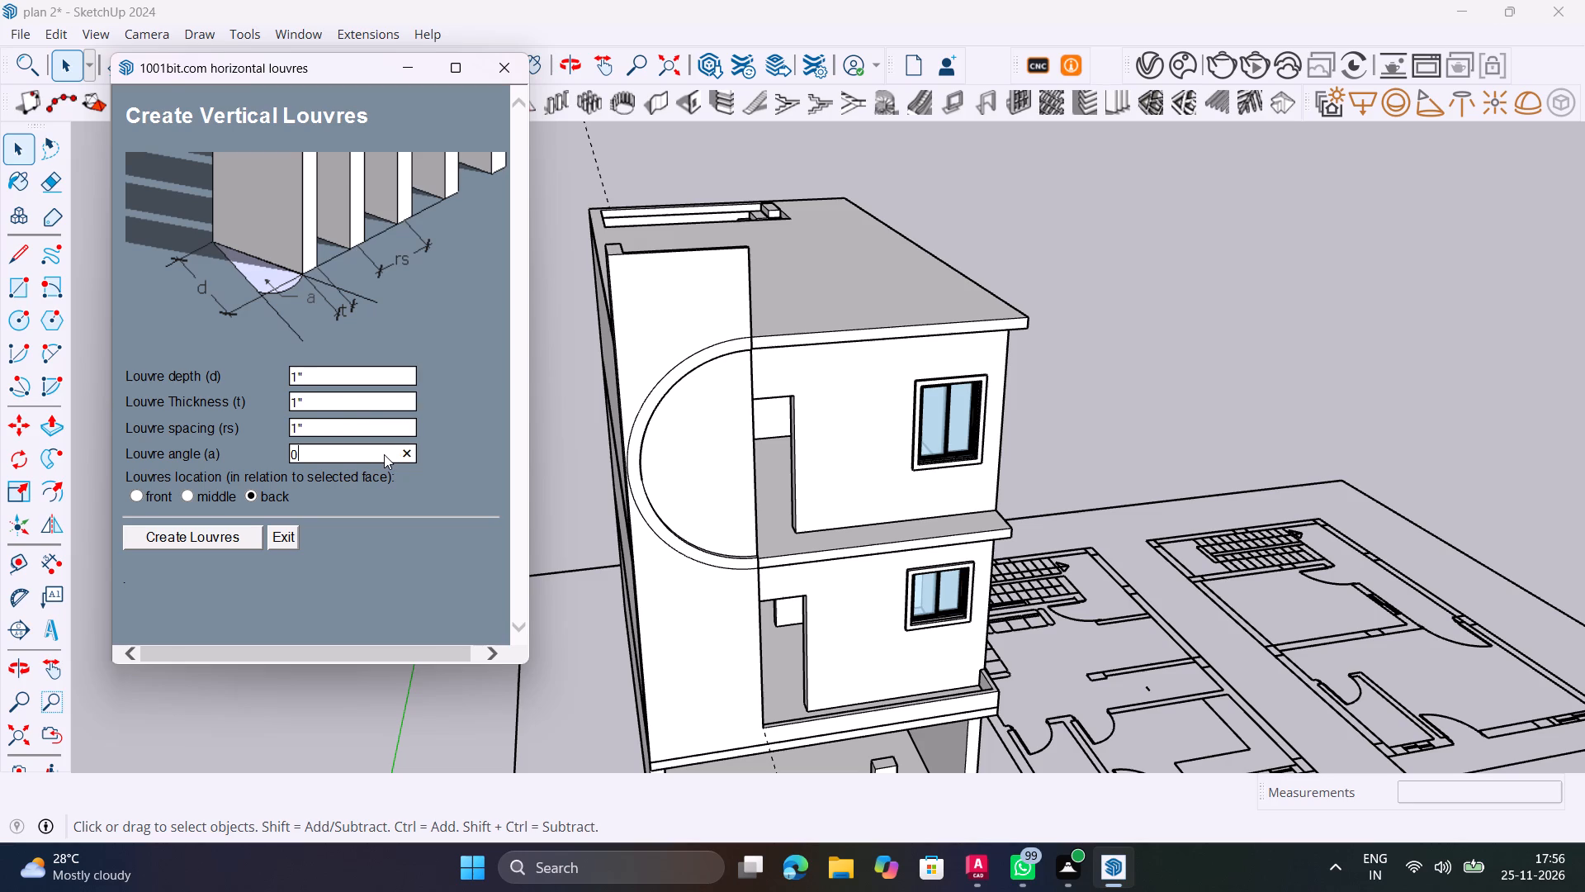
key(Return)
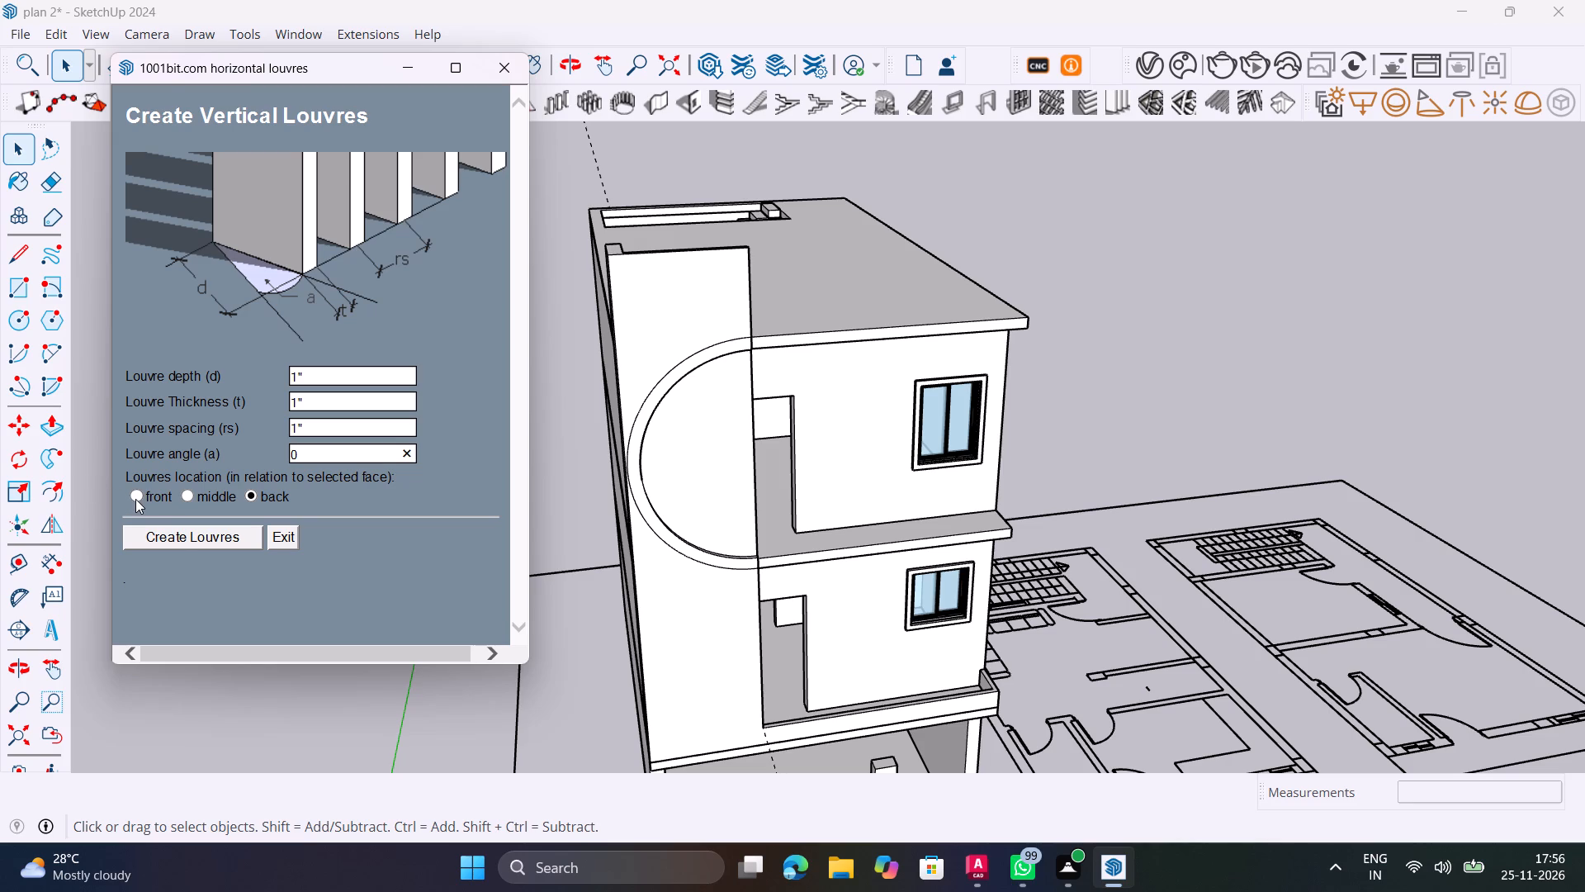
click(137, 499)
click(179, 539)
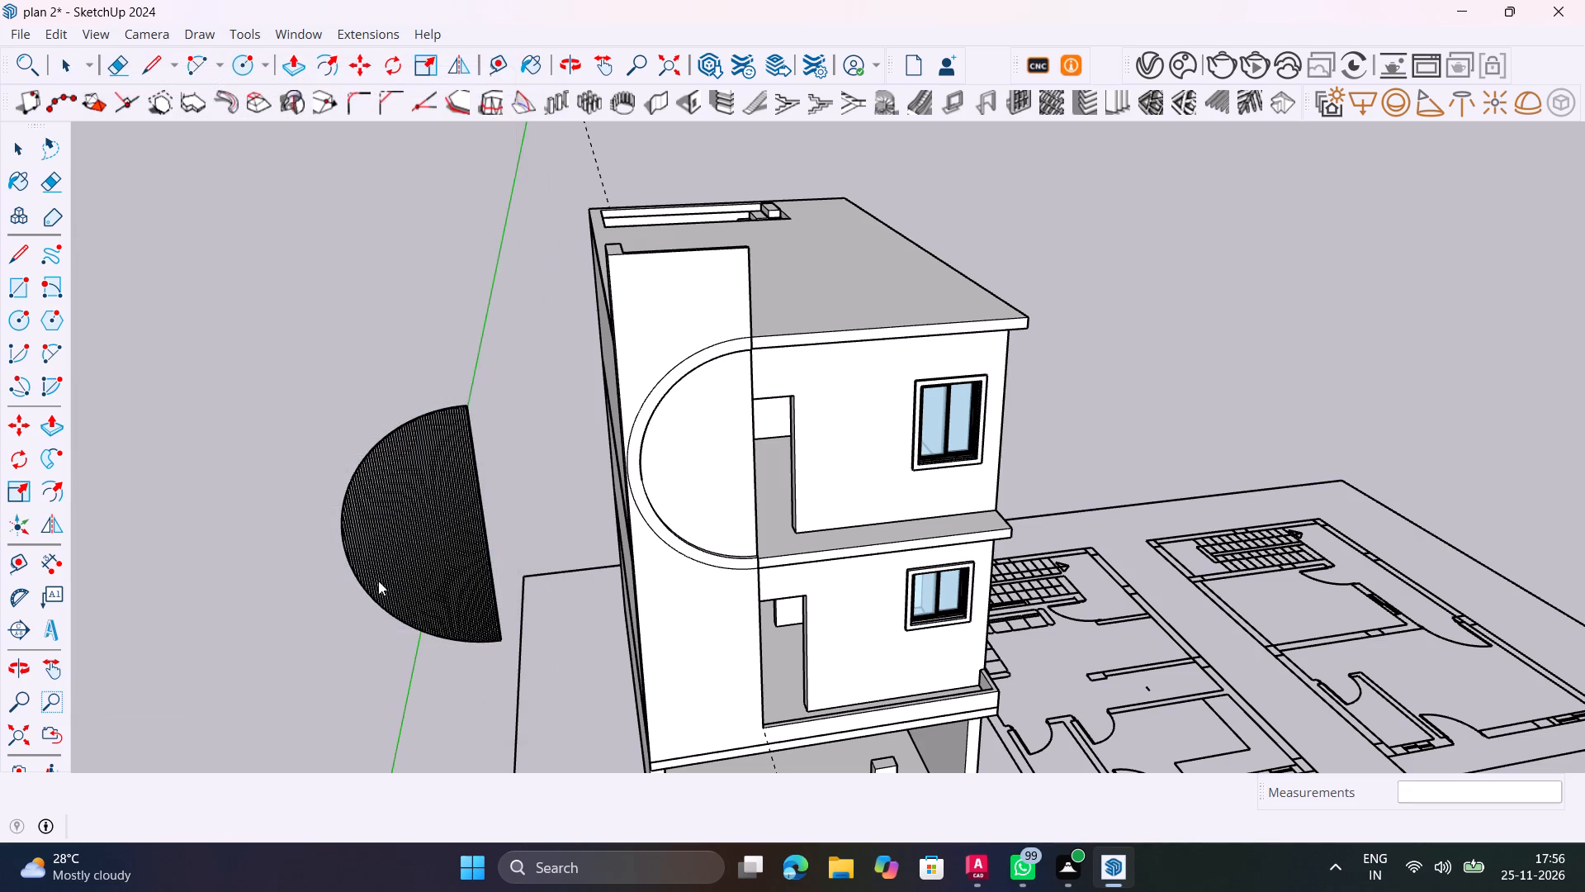
Examine the louvred half-circle panel from several angles beside the tall wall.
scroll(440, 539, up, 8)
middle_drag(561, 557, 363, 600)
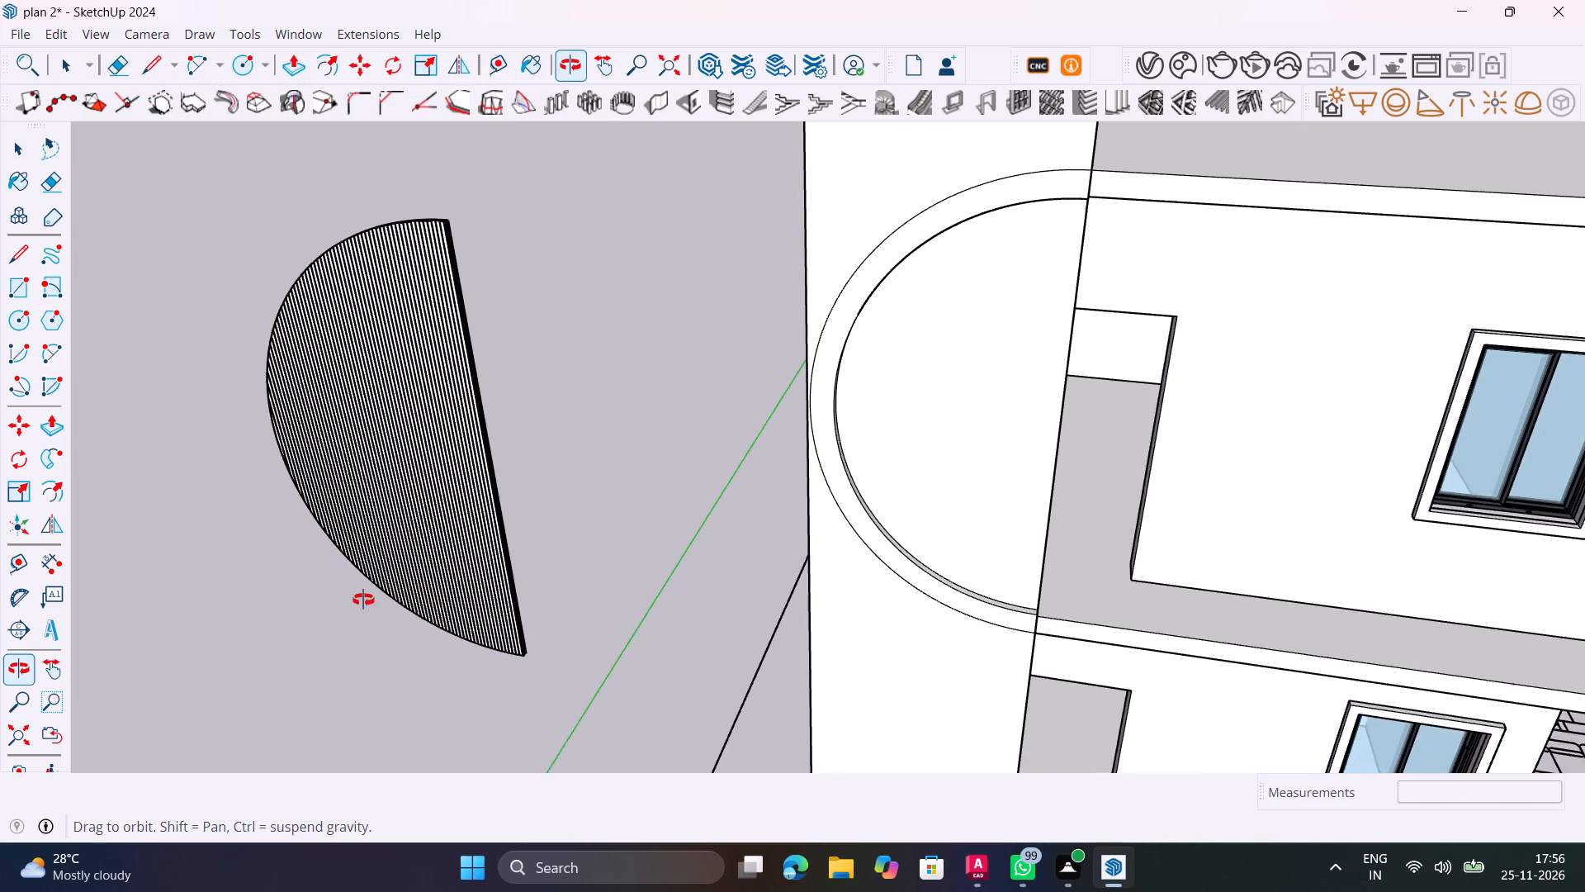
middle_drag(363, 600, 664, 571)
scroll(664, 571, up, 1)
scroll(664, 570, down, 18)
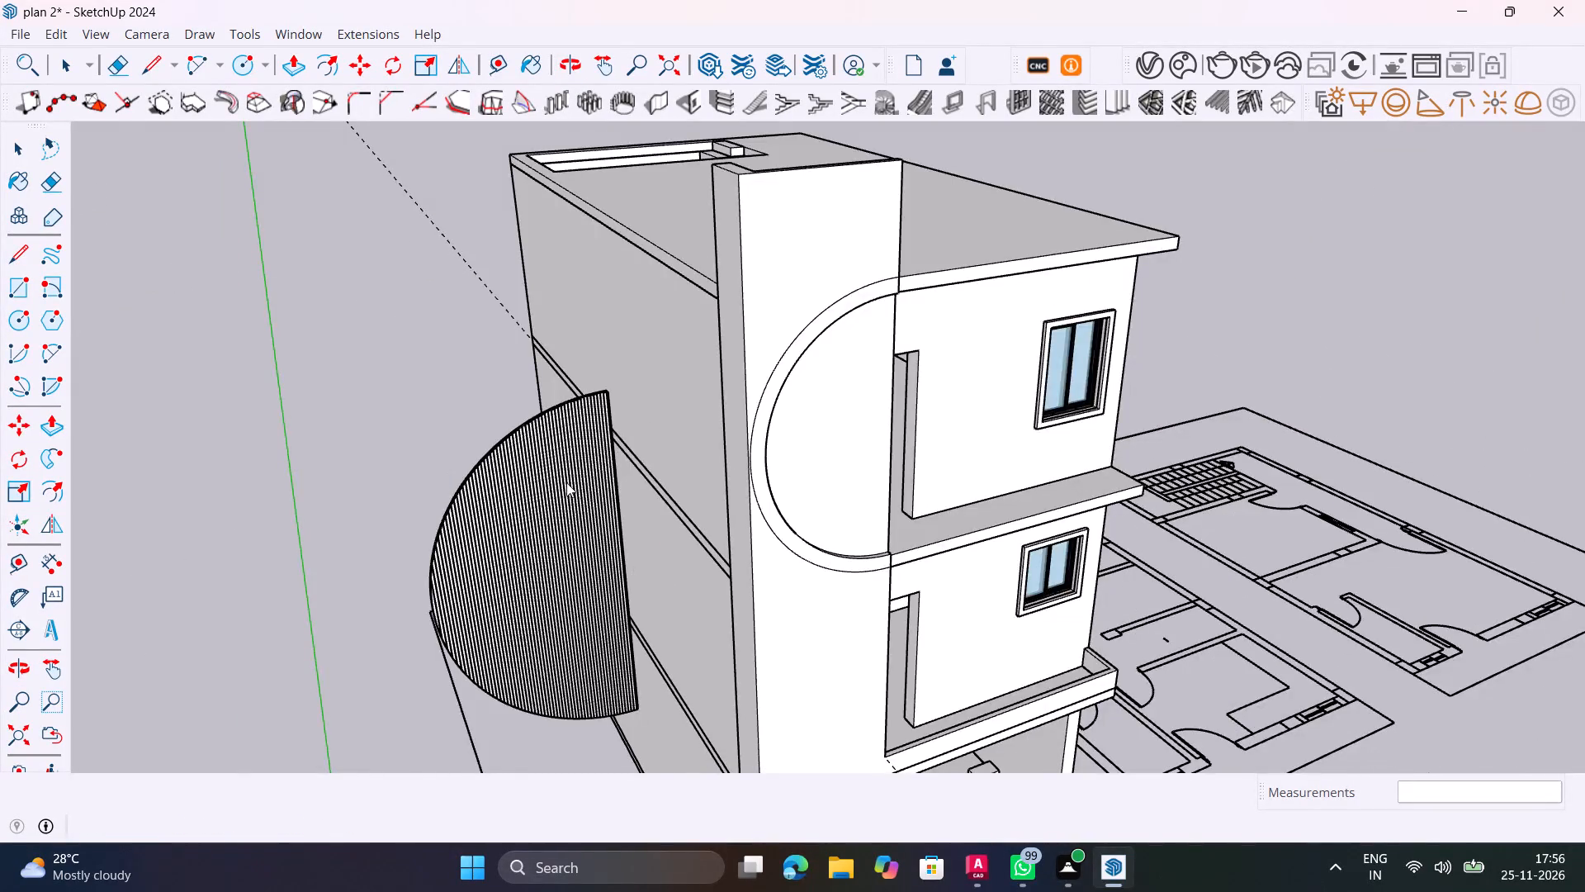
scroll(561, 477, down, 5)
click(433, 430)
scroll(540, 566, up, 10)
click(537, 567)
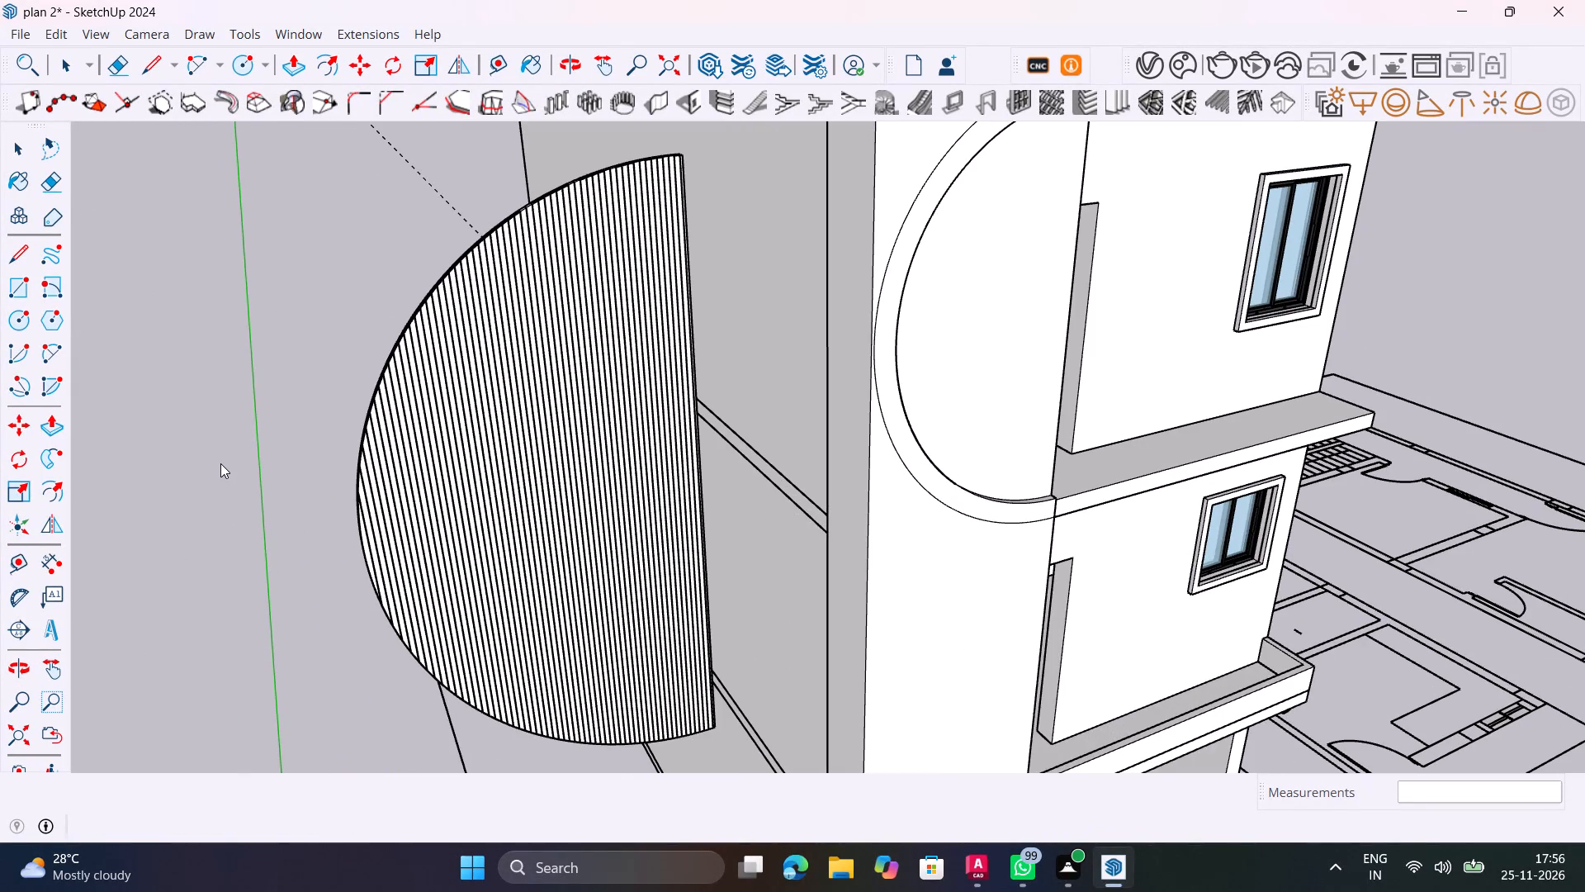
Save the model.
key(ctrl+s)
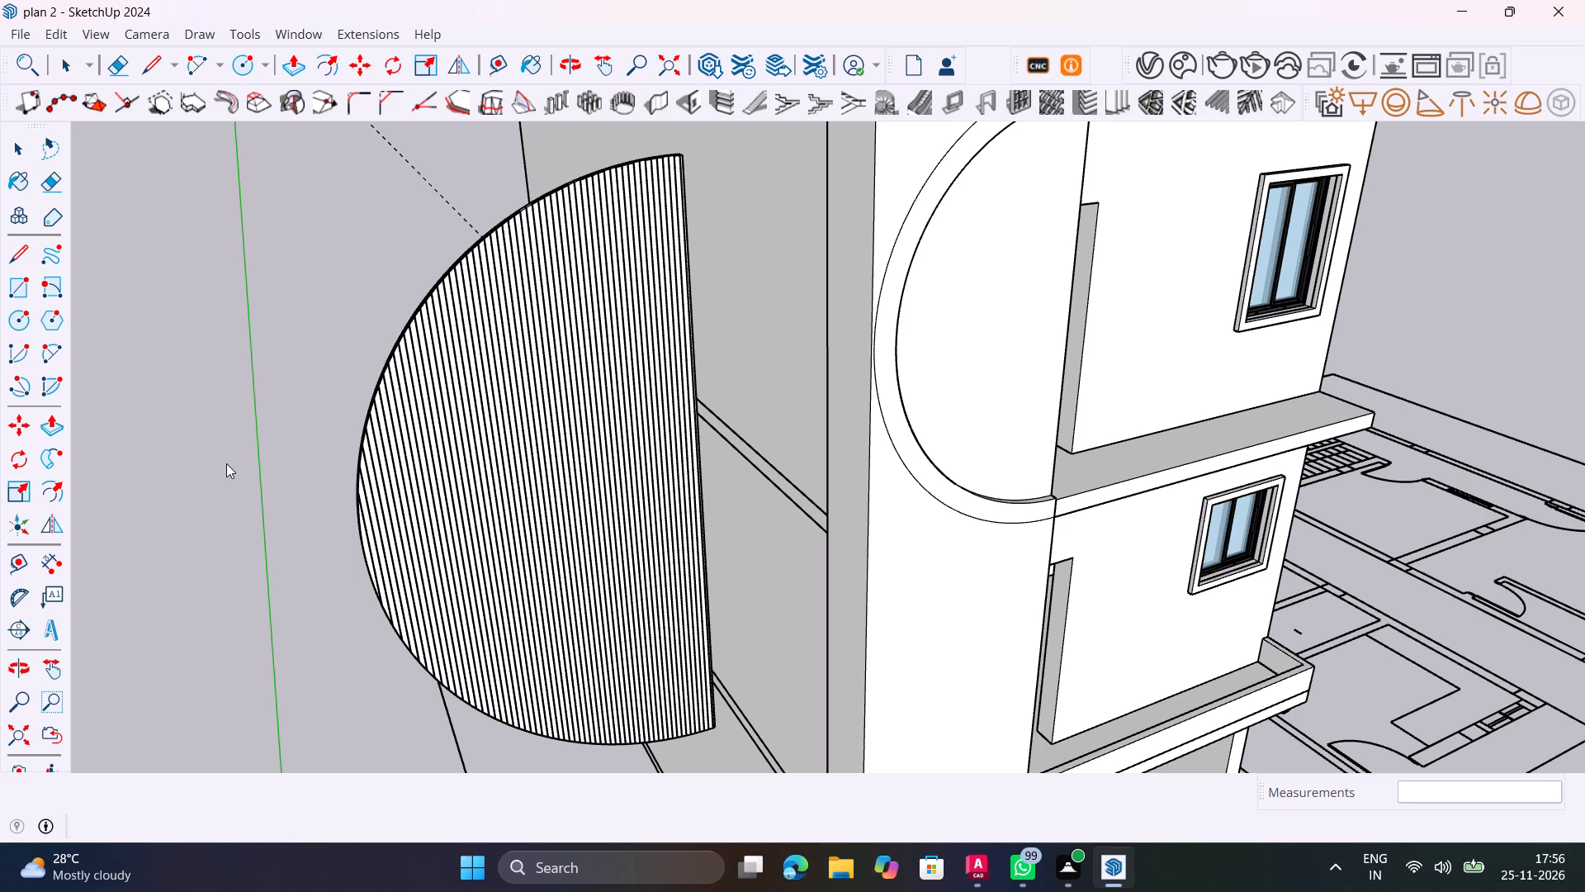
Examine the louvred panel's front, back and edge against the half-circle recess in the tall wall.
middle_drag(370, 573, 646, 592)
scroll(740, 616, up, 5)
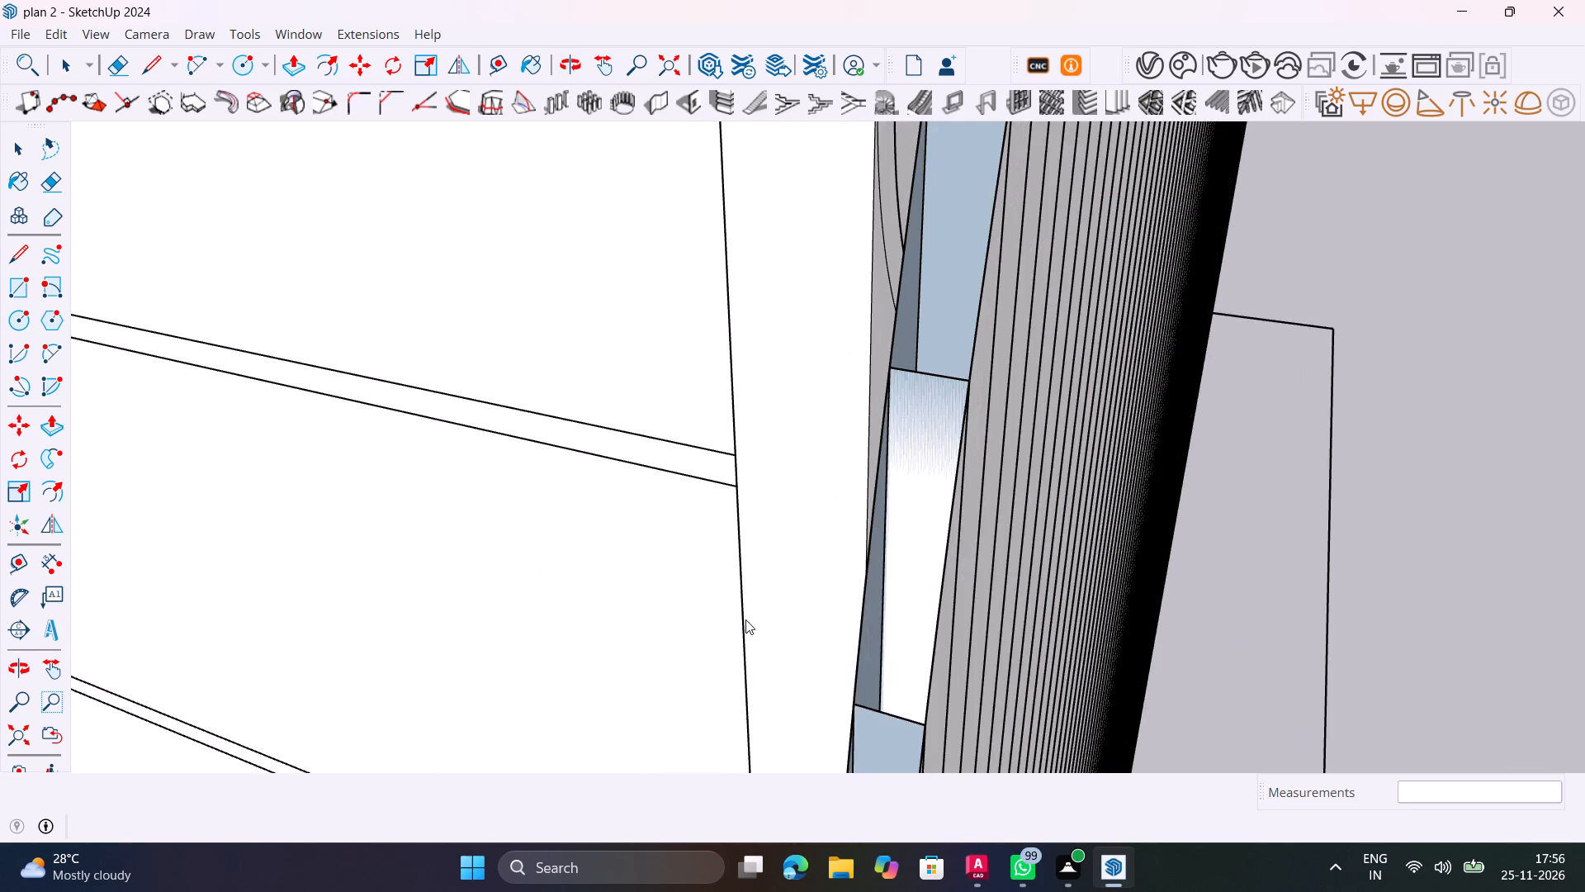
scroll(745, 616, down, 9)
middle_drag(778, 619, 116, 620)
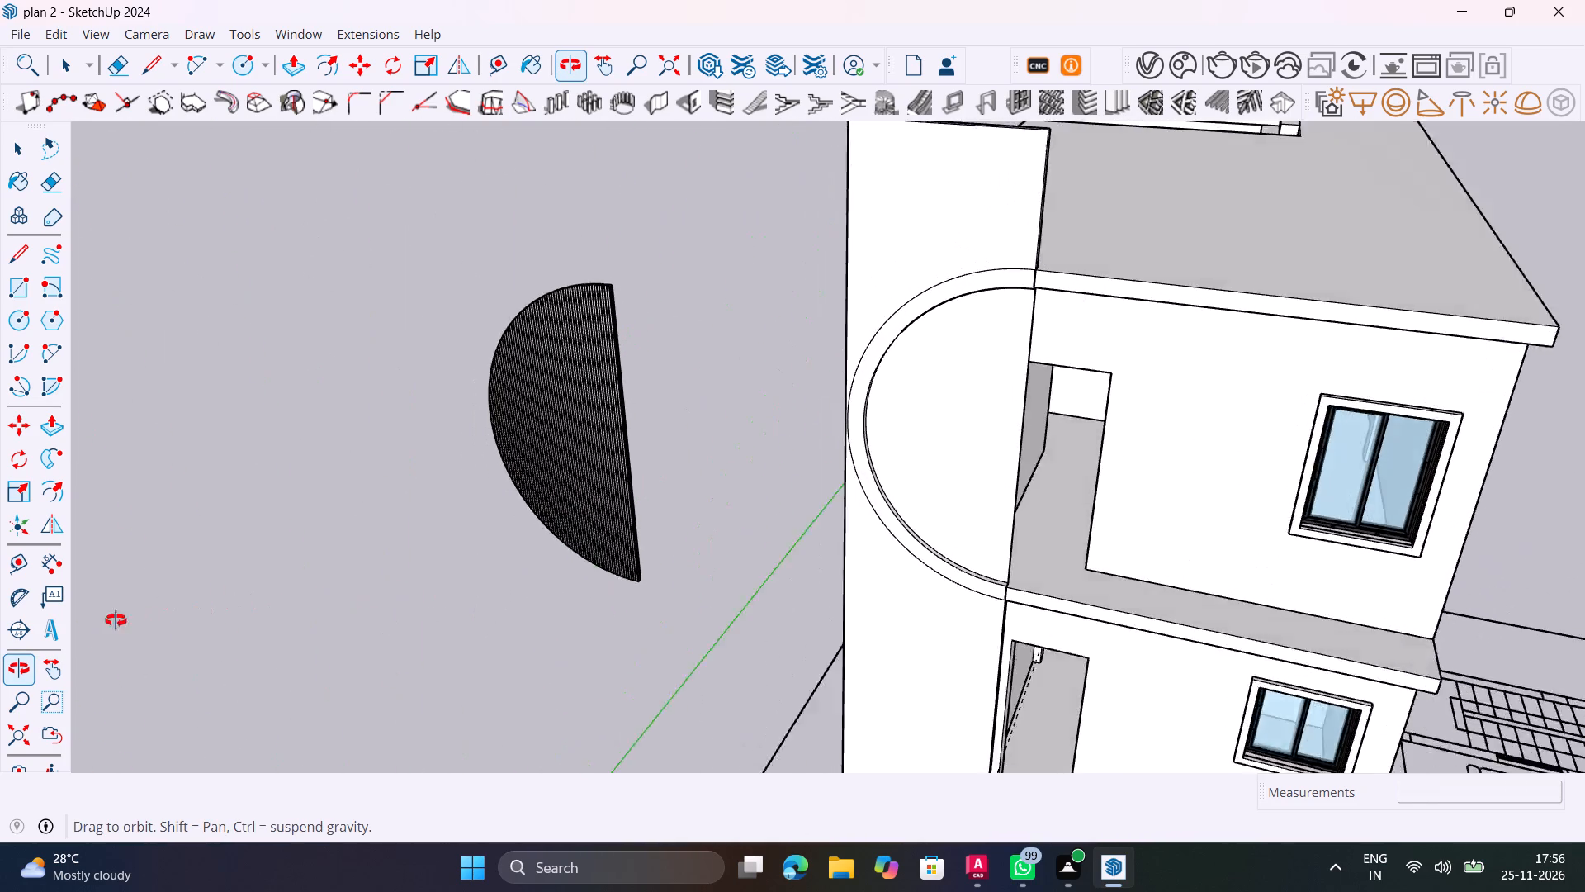
middle_drag(116, 620, 71, 627)
scroll(631, 283, up, 5)
scroll(613, 273, down, 4)
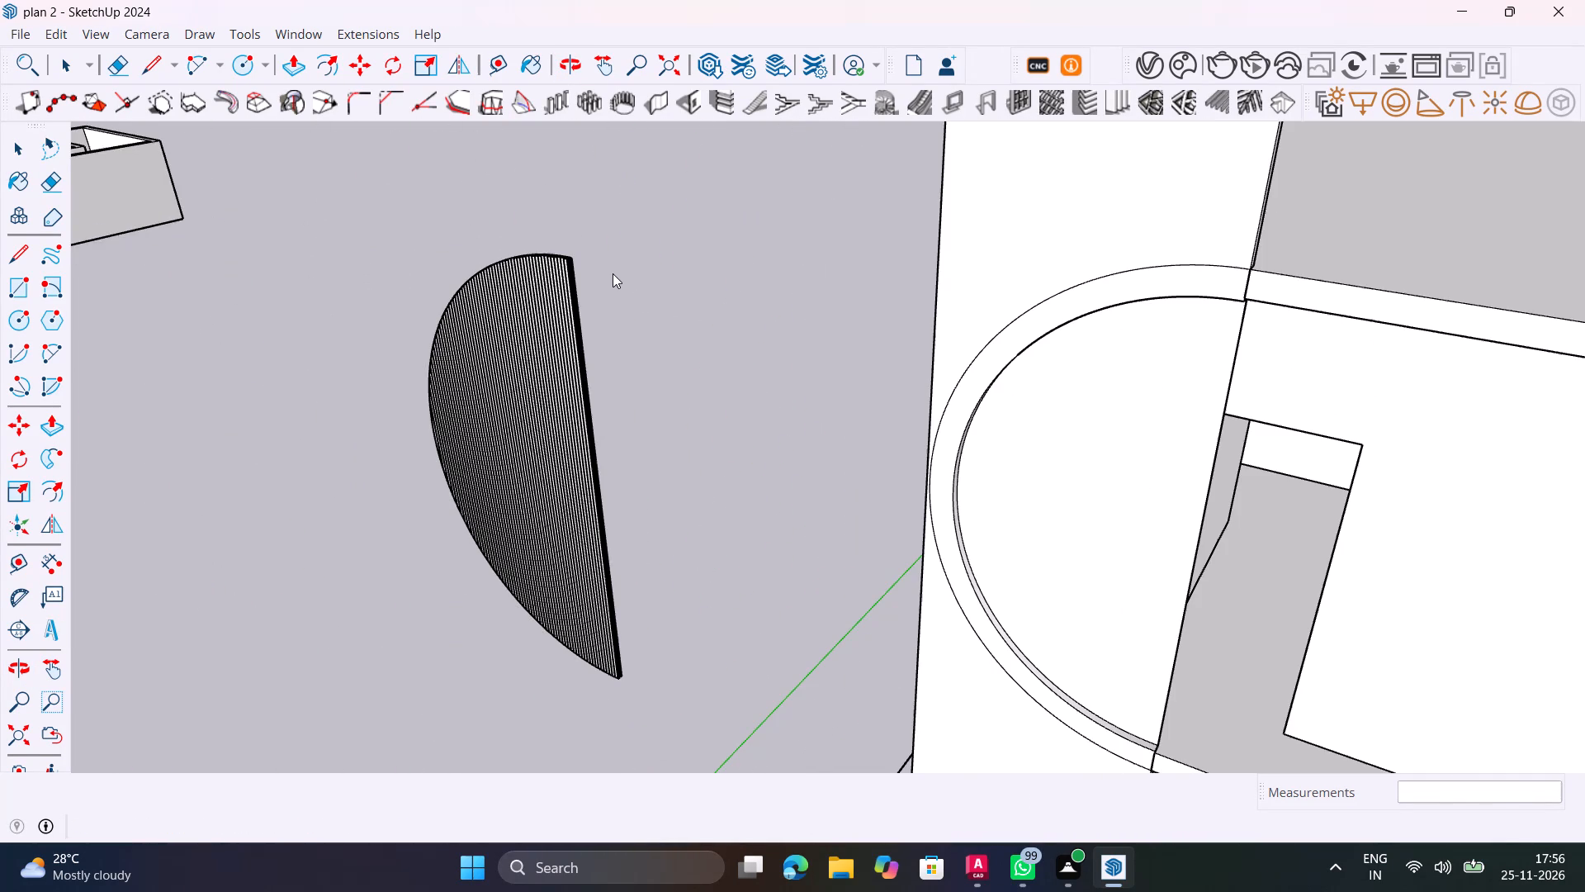
middle_drag(703, 433, 428, 290)
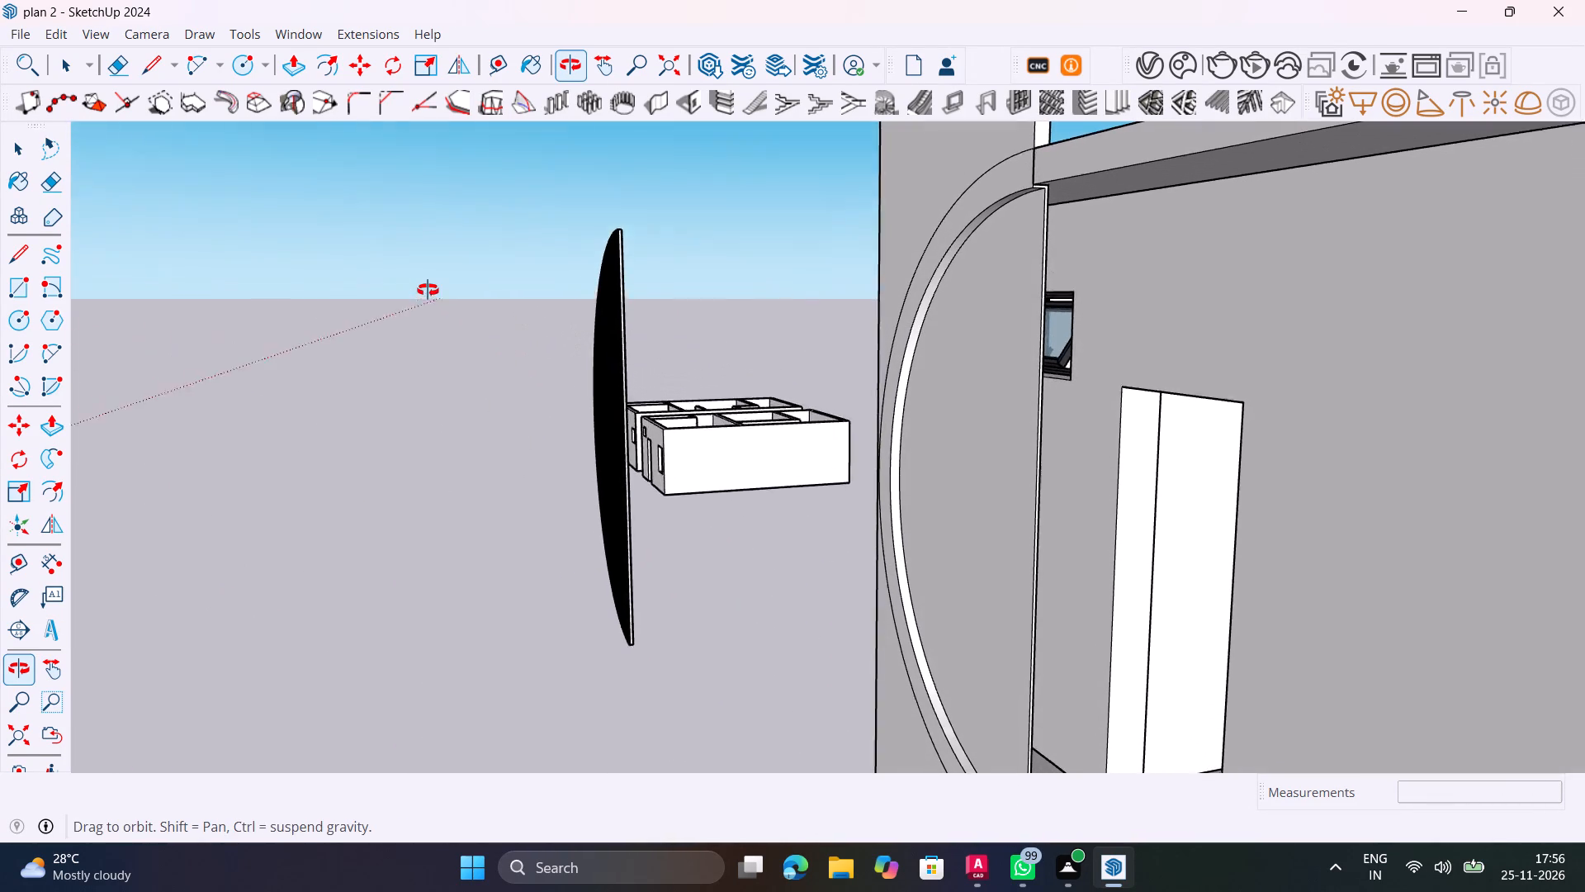
middle_drag(428, 290, 613, 415)
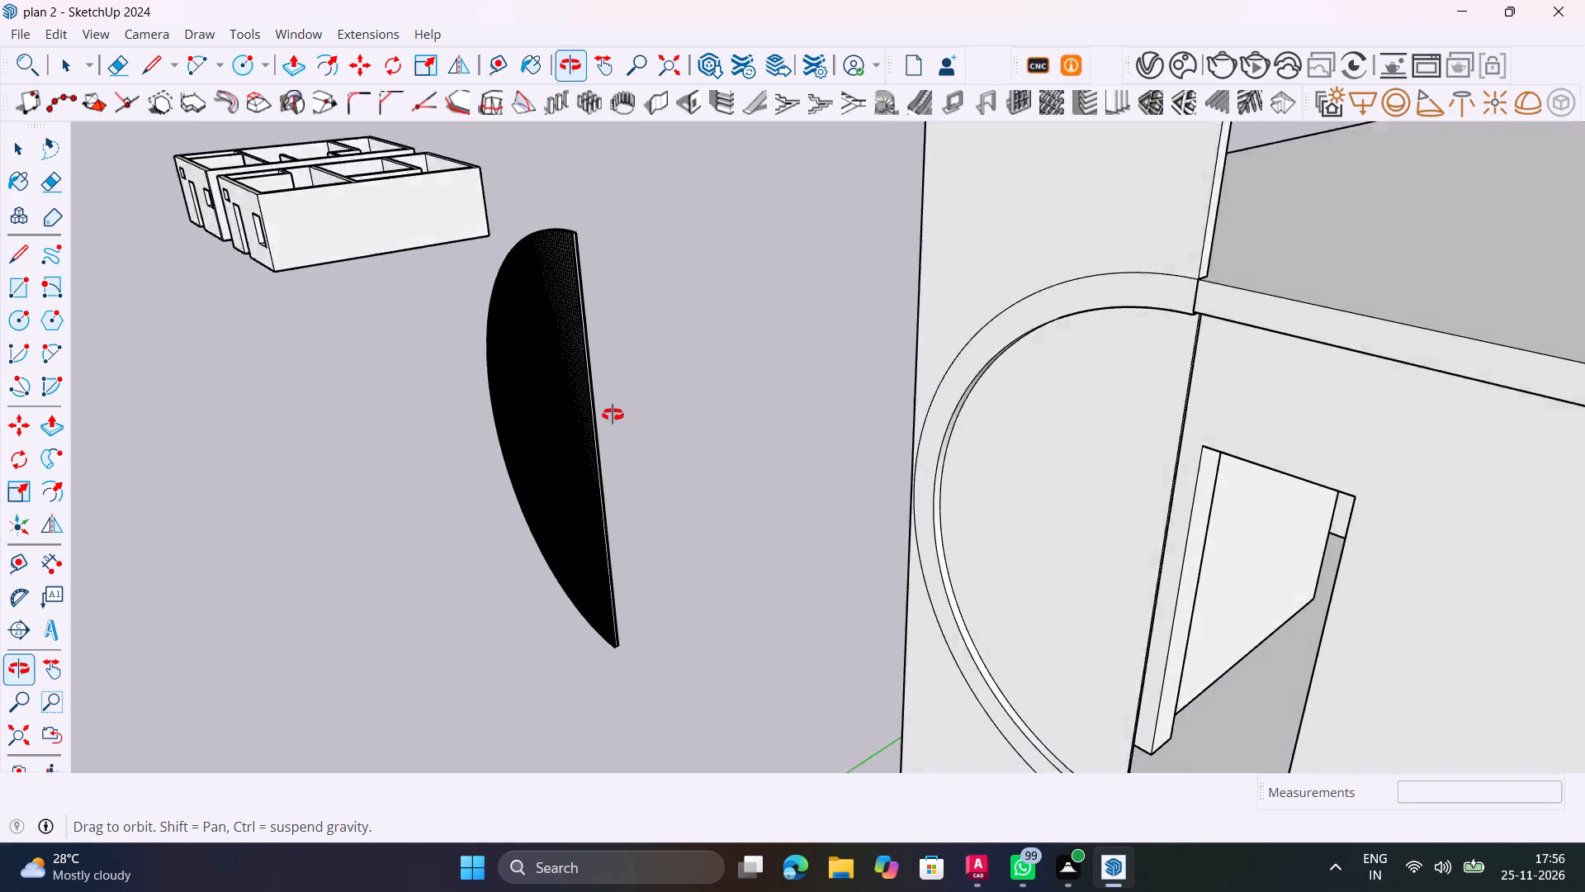
middle_drag(613, 415, 618, 418)
click(776, 412)
click(1140, 551)
double_click(1135, 534)
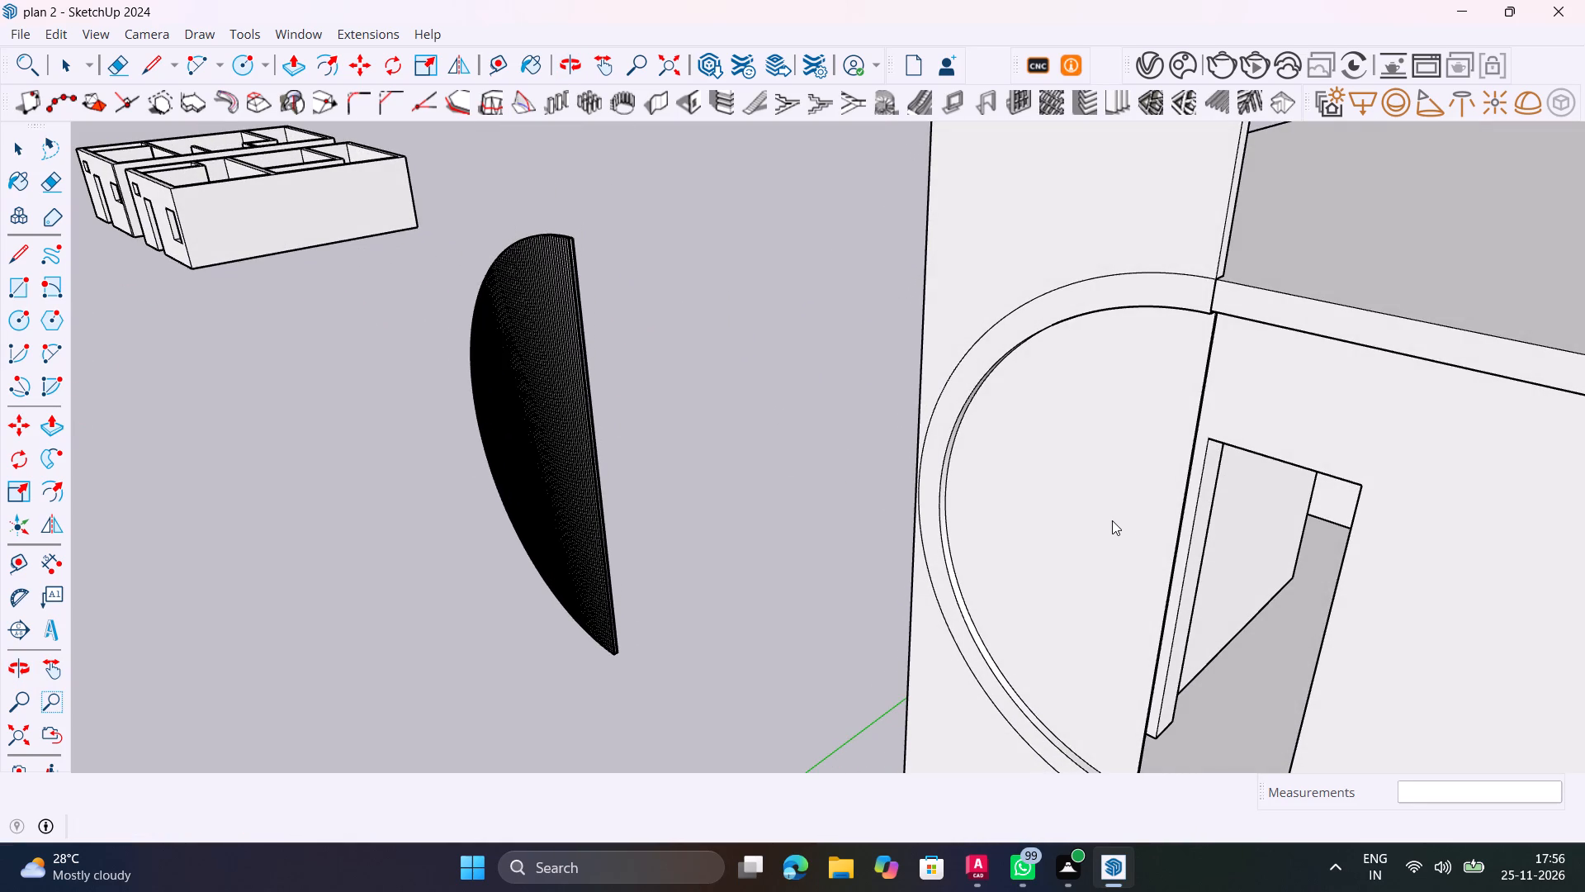
click(788, 317)
Save the model.
key(ctrl+s)
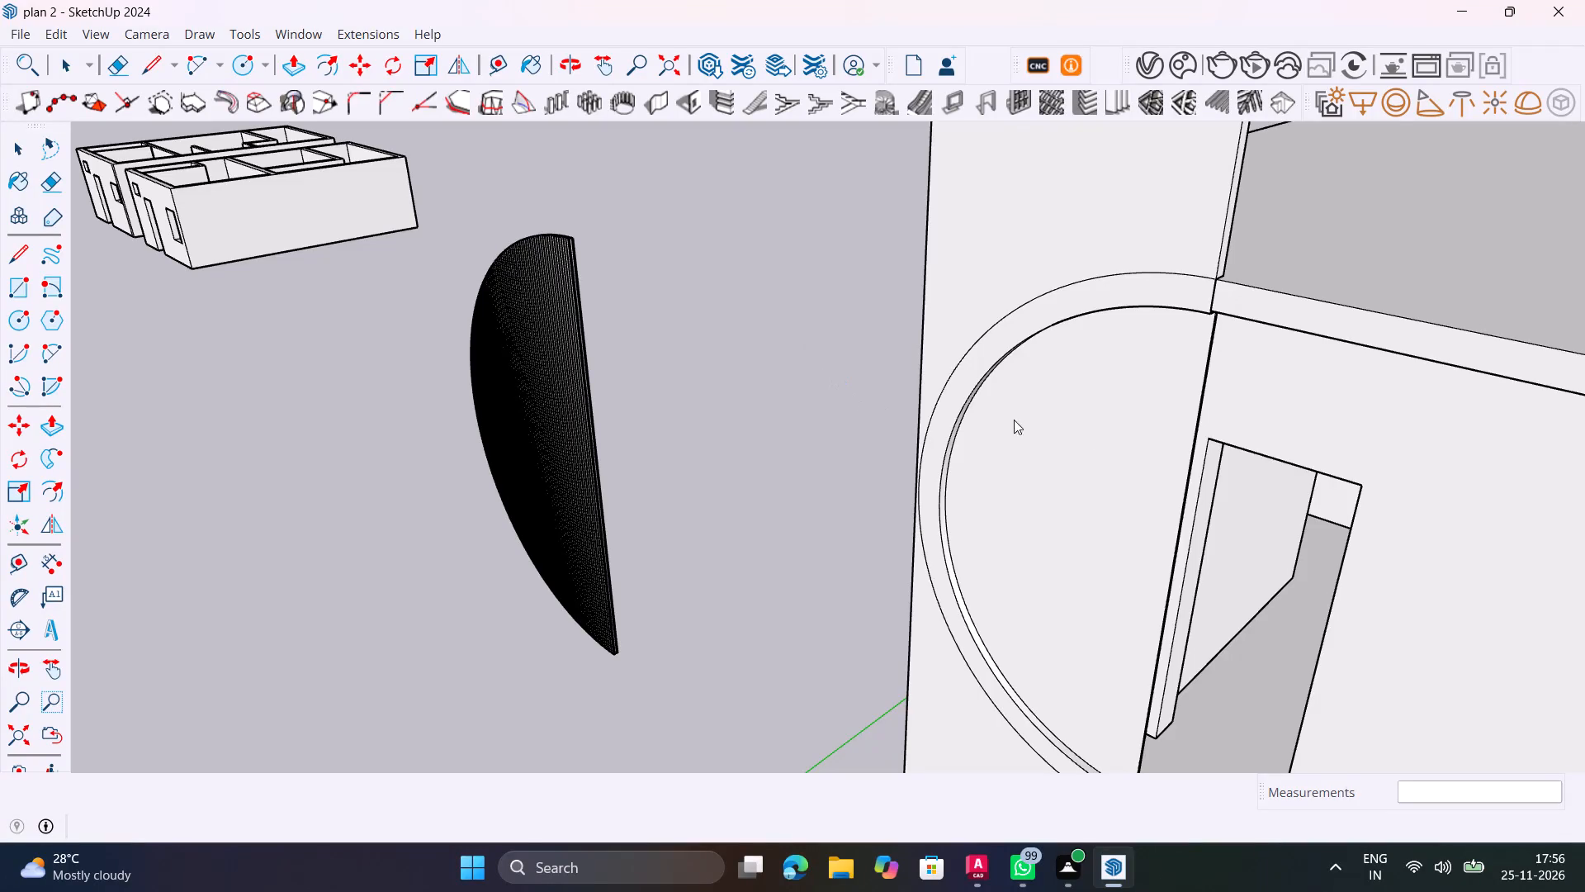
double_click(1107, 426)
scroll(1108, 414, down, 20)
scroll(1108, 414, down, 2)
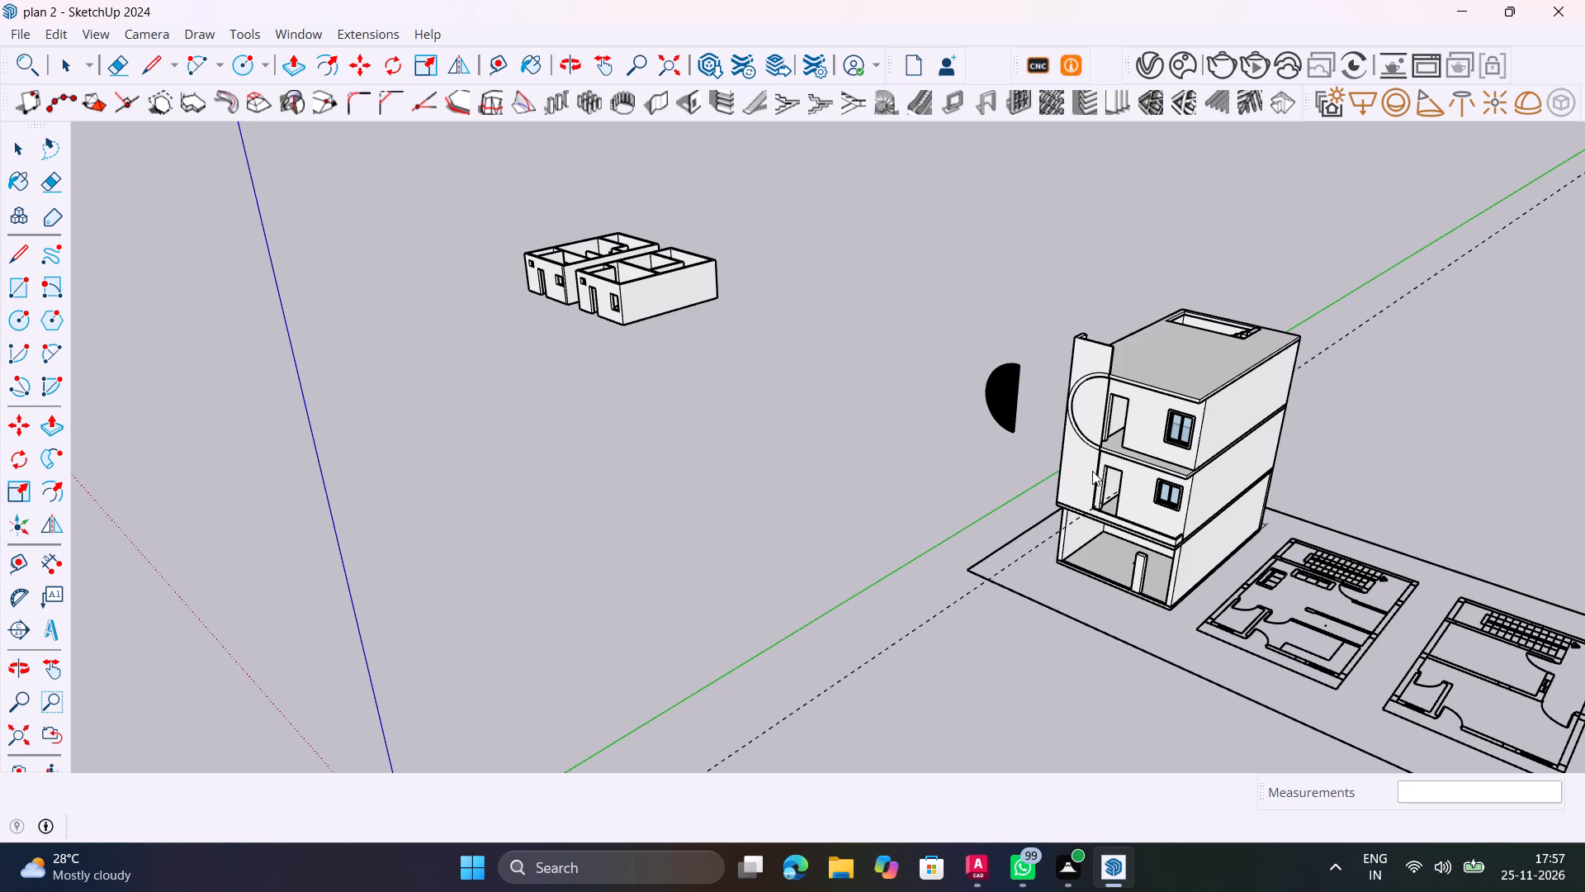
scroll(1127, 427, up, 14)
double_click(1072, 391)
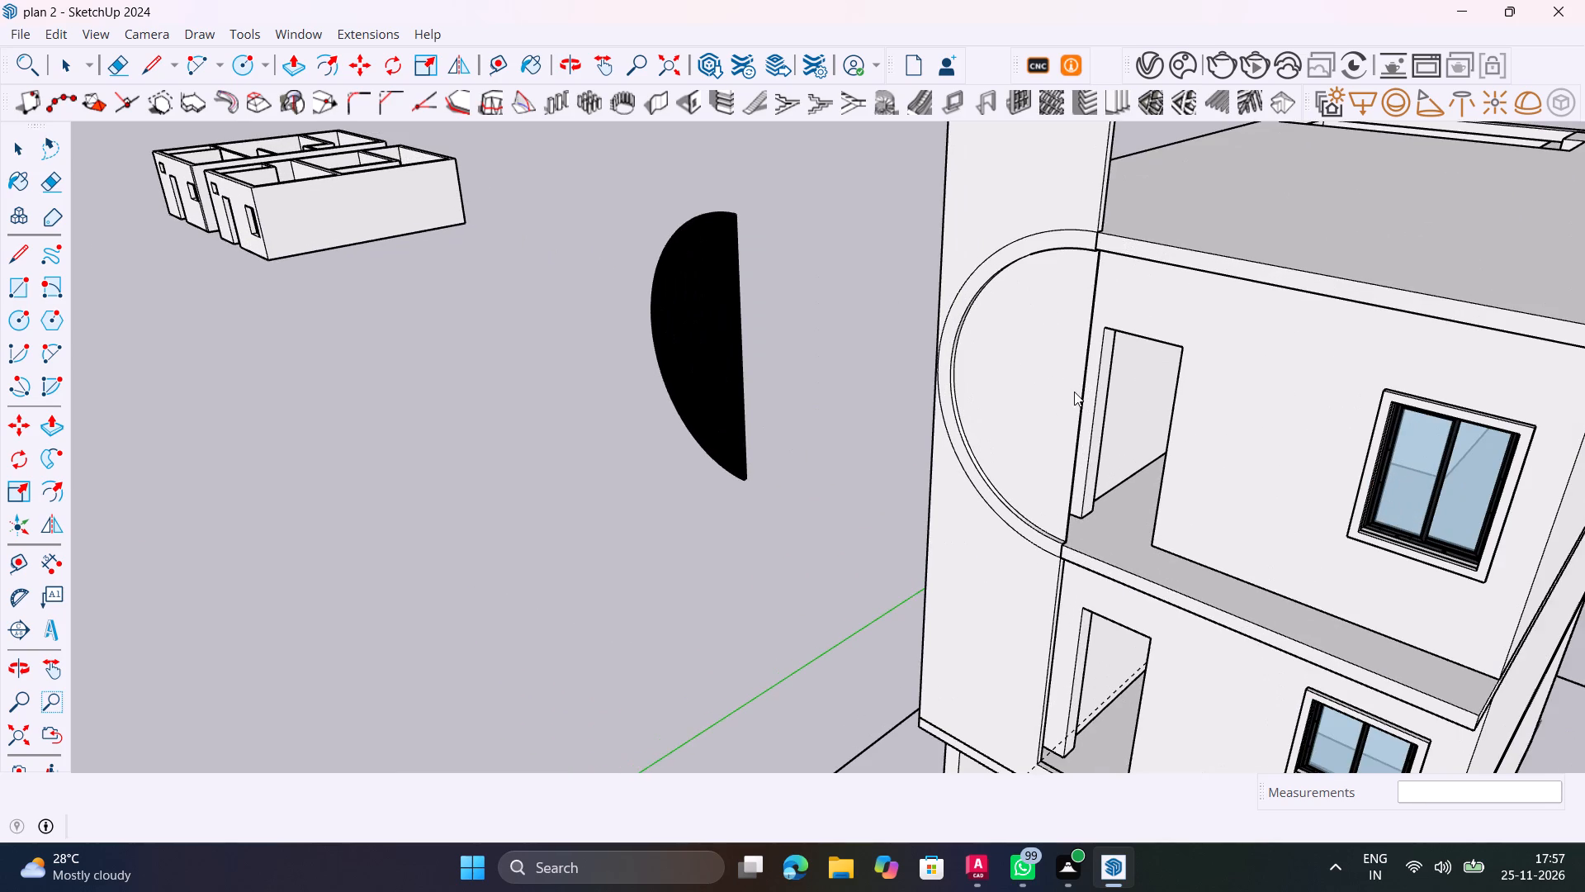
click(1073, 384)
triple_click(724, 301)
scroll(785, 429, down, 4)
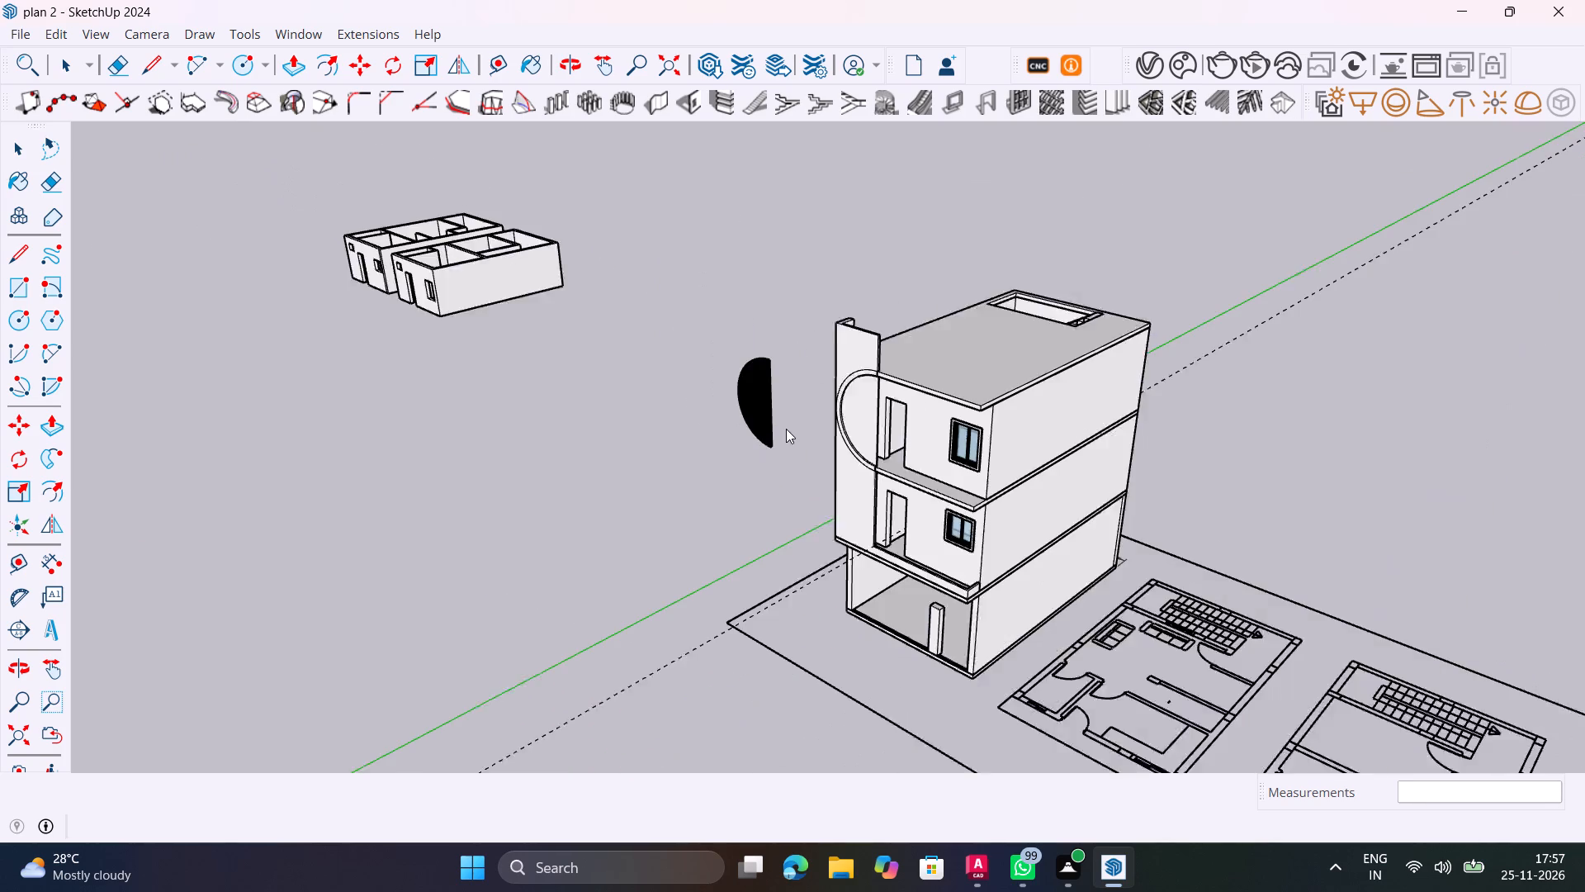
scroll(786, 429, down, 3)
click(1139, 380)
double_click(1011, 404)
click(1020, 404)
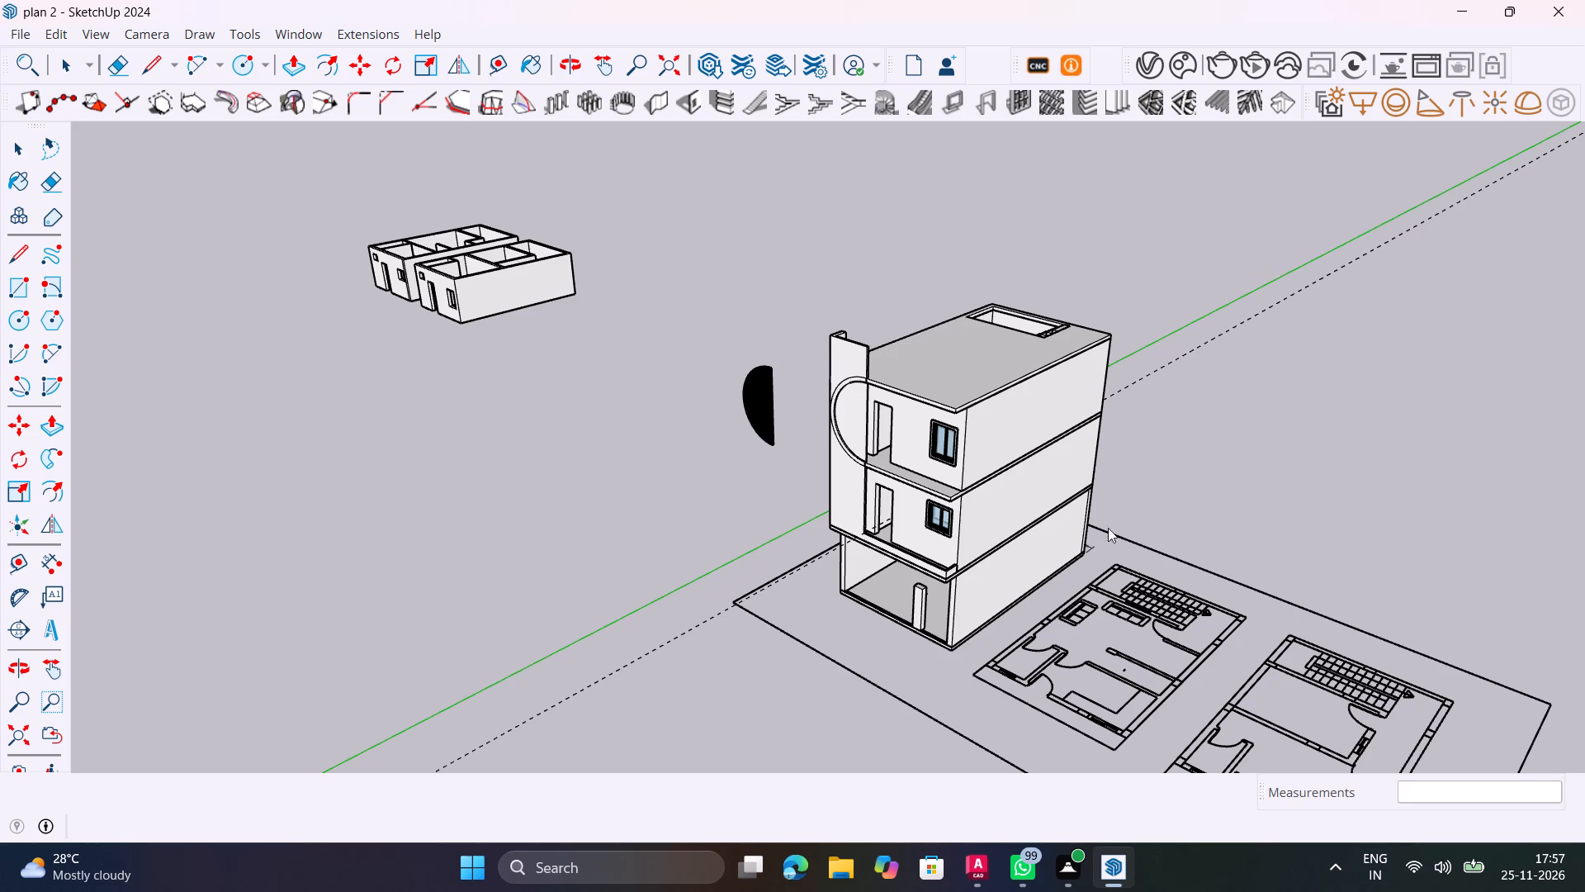
Save the model.
key(ctrl+s)
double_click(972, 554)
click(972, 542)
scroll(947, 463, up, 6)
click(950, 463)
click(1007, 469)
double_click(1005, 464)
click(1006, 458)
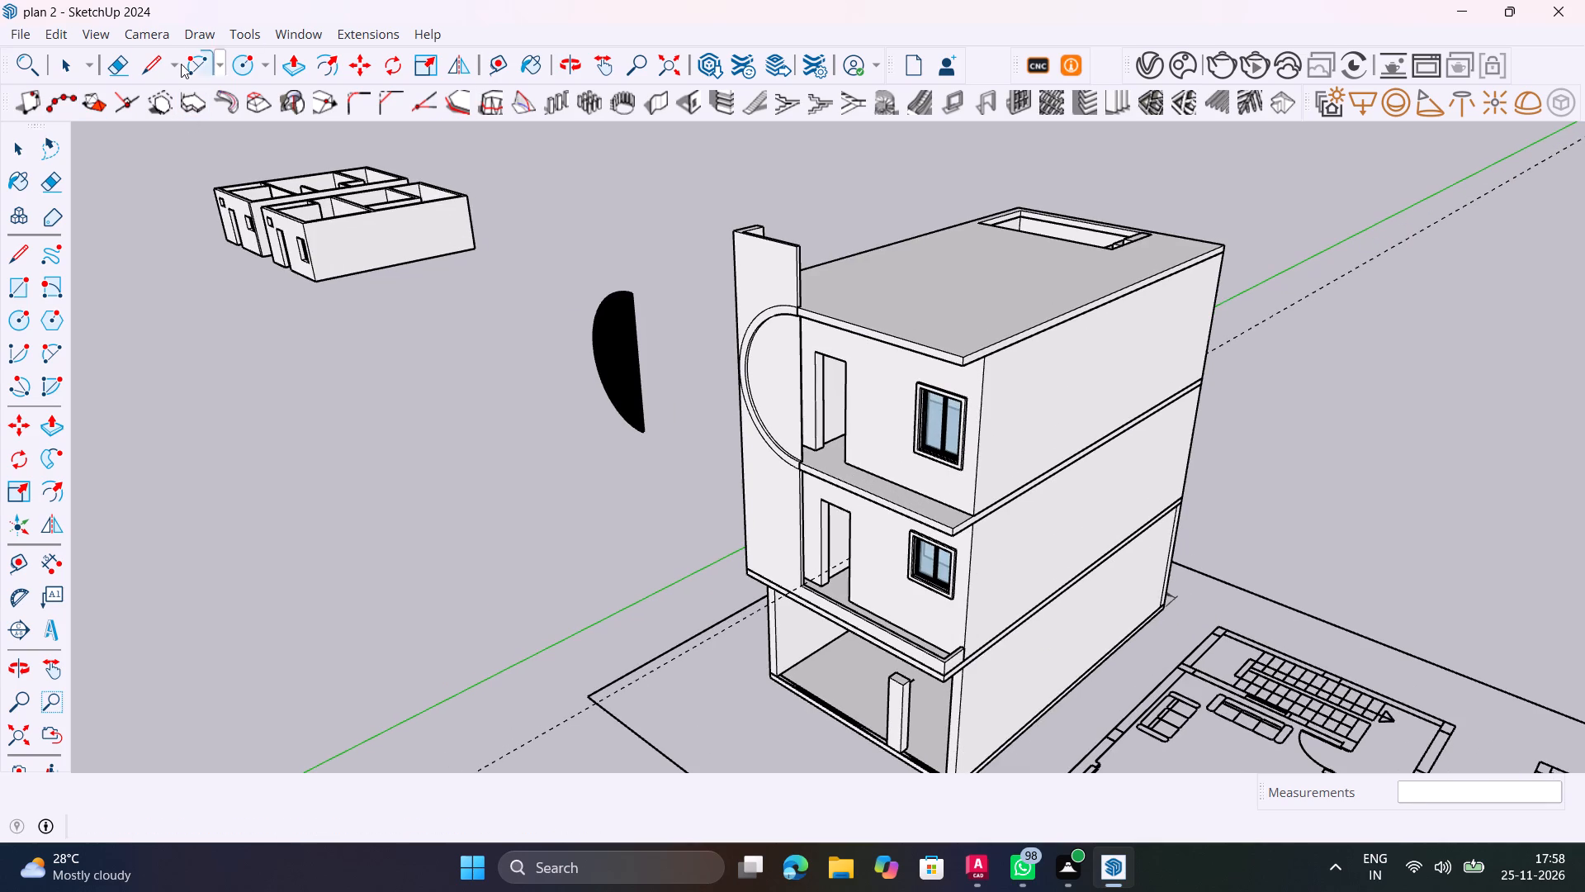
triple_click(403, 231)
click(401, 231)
Save the model.
key(ctrl+s)
Undo the closely spaced louvres on the detached half-circle panel.
shift+scroll(484, 326, down, 1)
shift+middle_drag(485, 326, 471, 366)
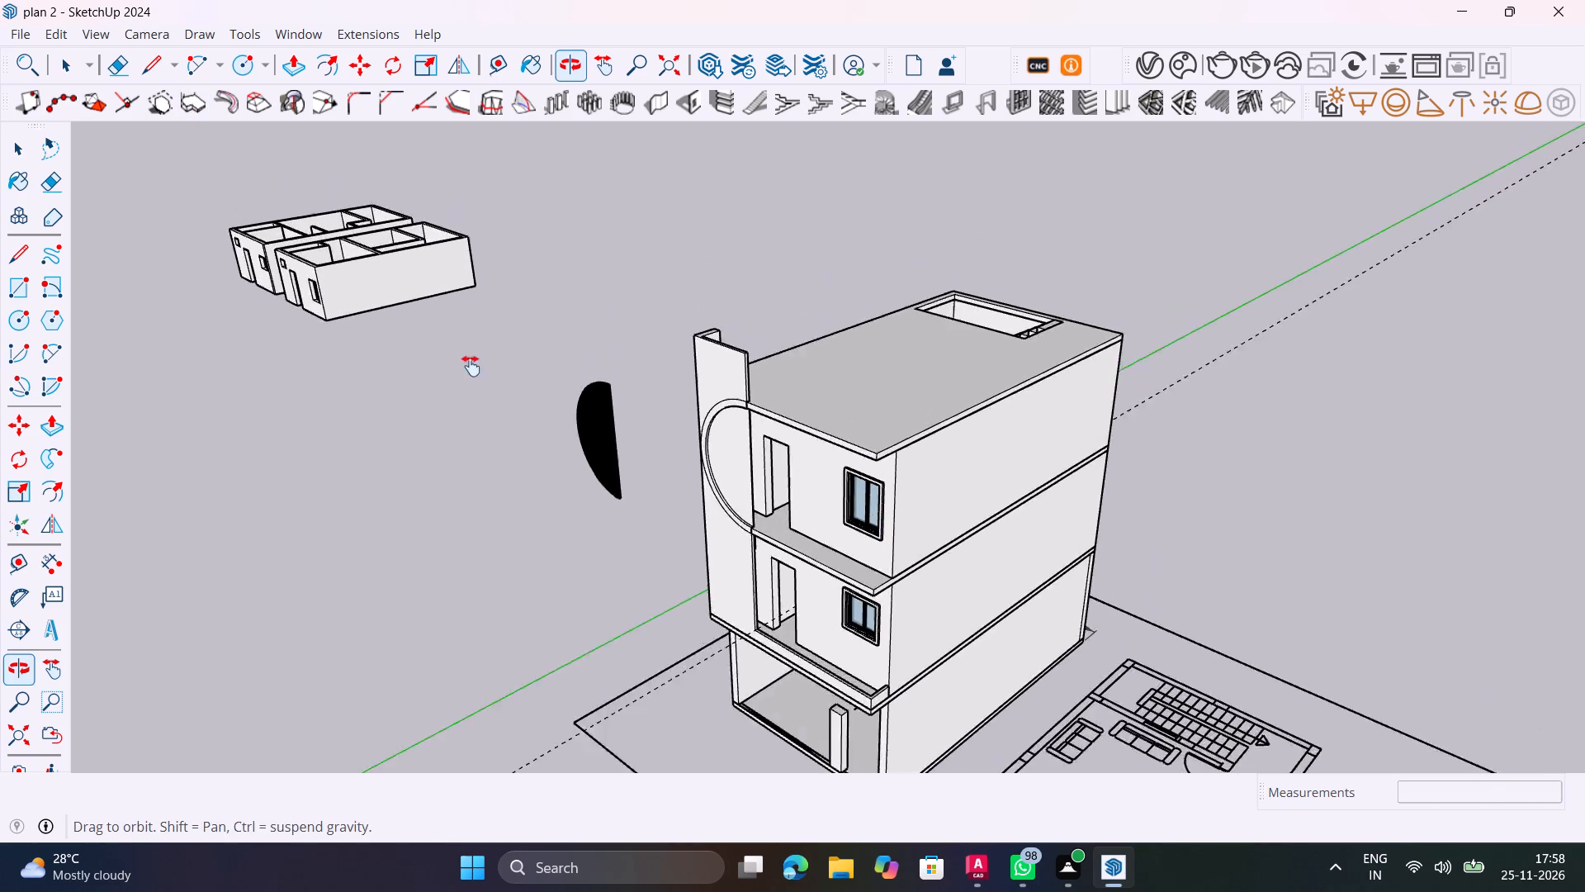
shift+middle_drag(471, 366, 344, 330)
triple_click(523, 391)
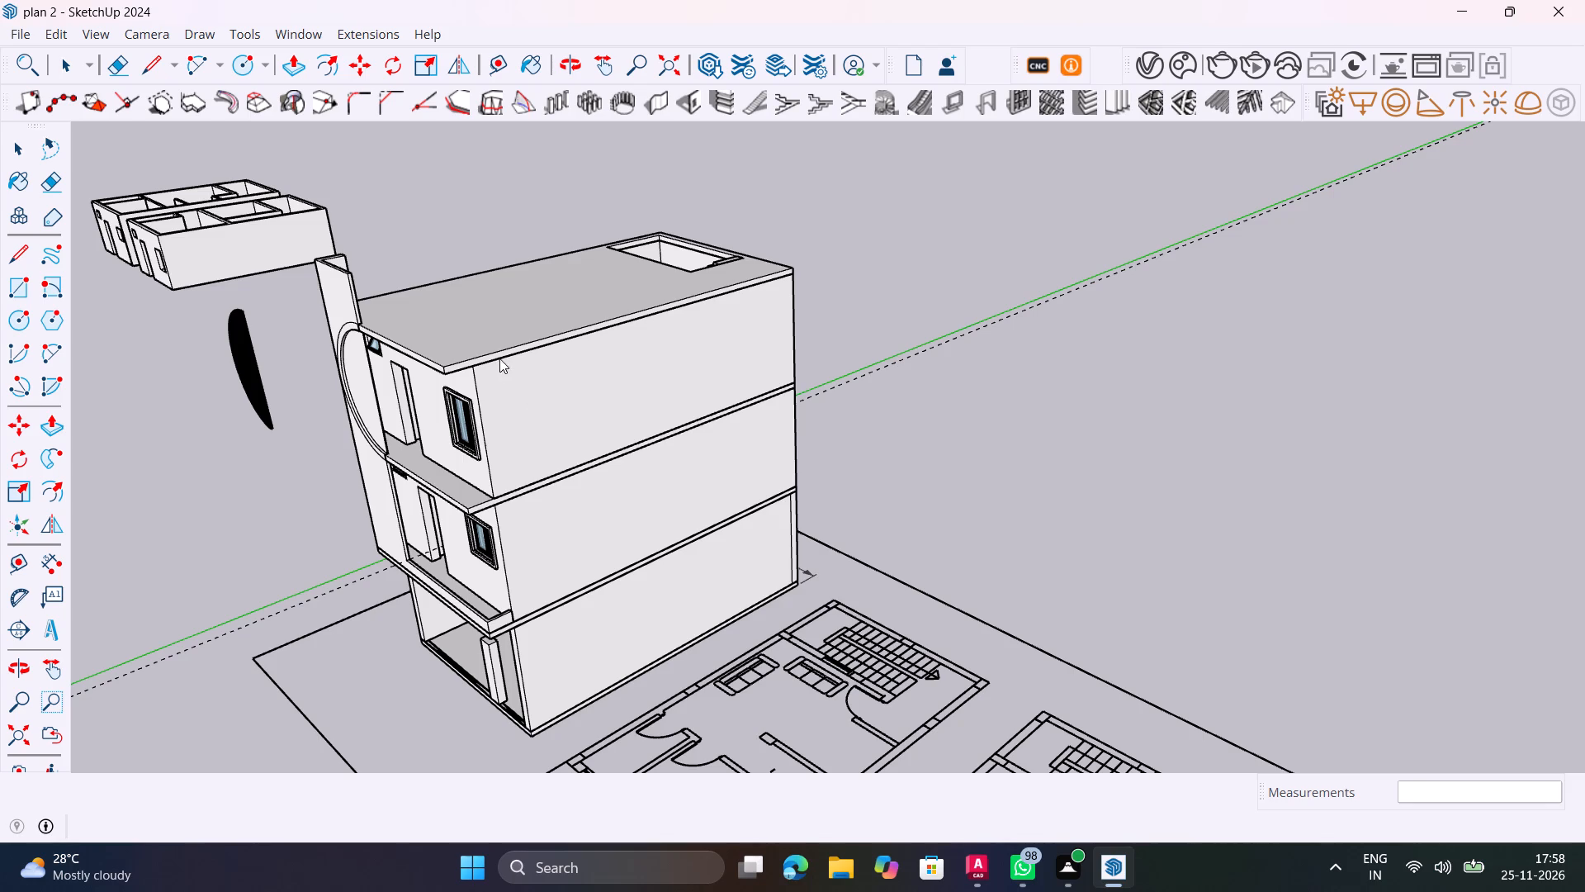
triple_click(499, 358)
scroll(348, 368, up, 10)
shift+middle_drag(288, 377, 364, 381)
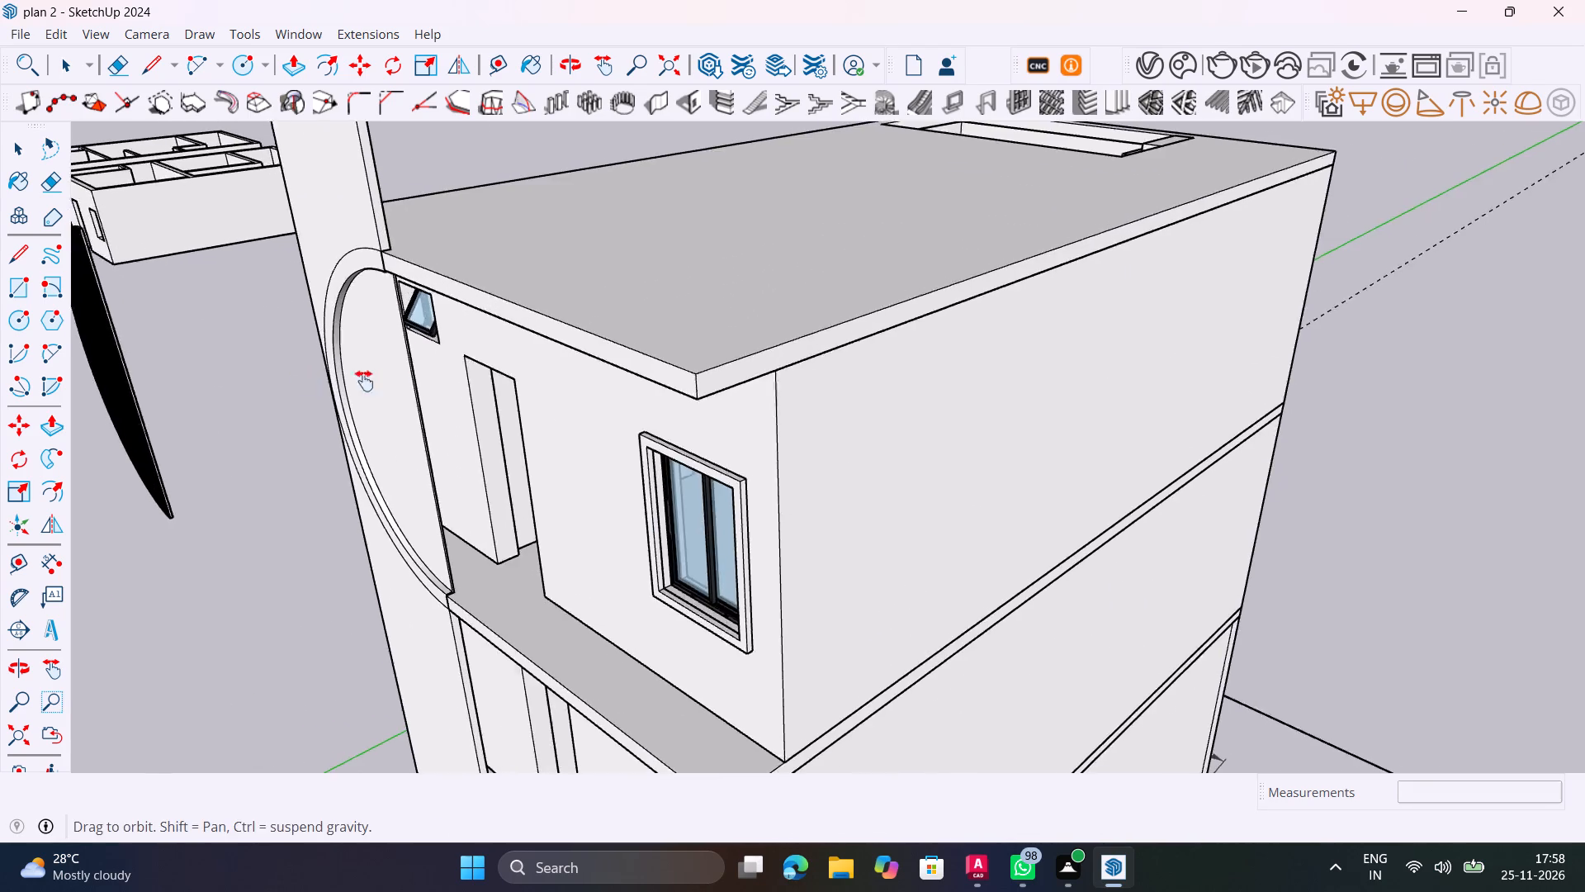
shift+middle_drag(364, 381, 732, 393)
double_click(534, 353)
middle_drag(516, 428, 795, 428)
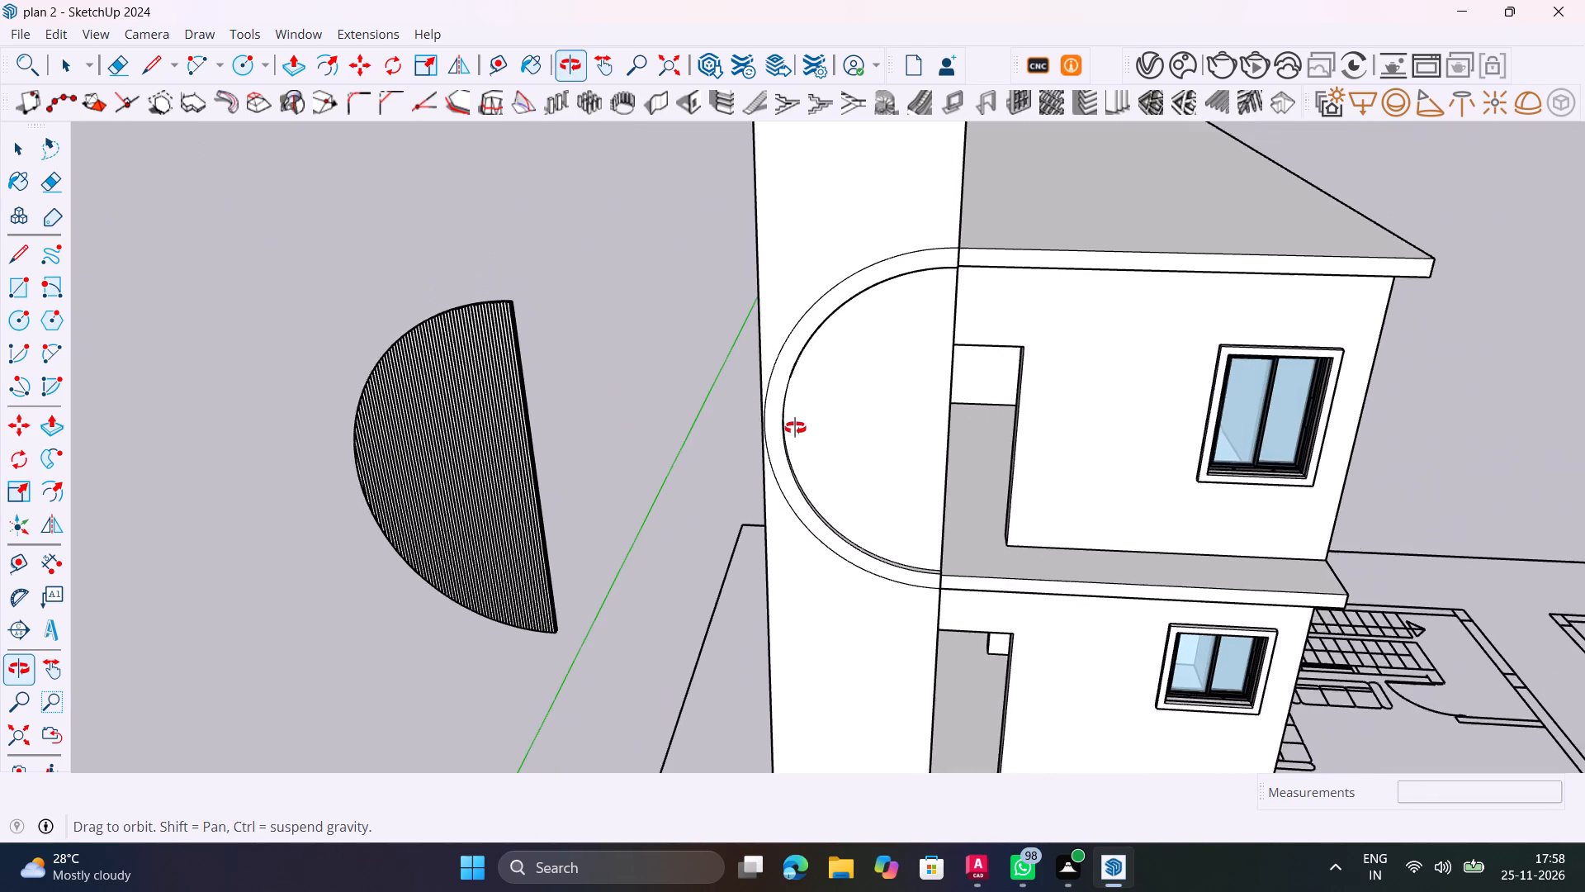
middle_drag(795, 428, 796, 428)
key(ctrl+z)
Create vertical louvres on the detached half-circle face with 1" depth, 1" thickness, 3" spacing, 0.0 angle and front location.
scroll(506, 487, up, 5)
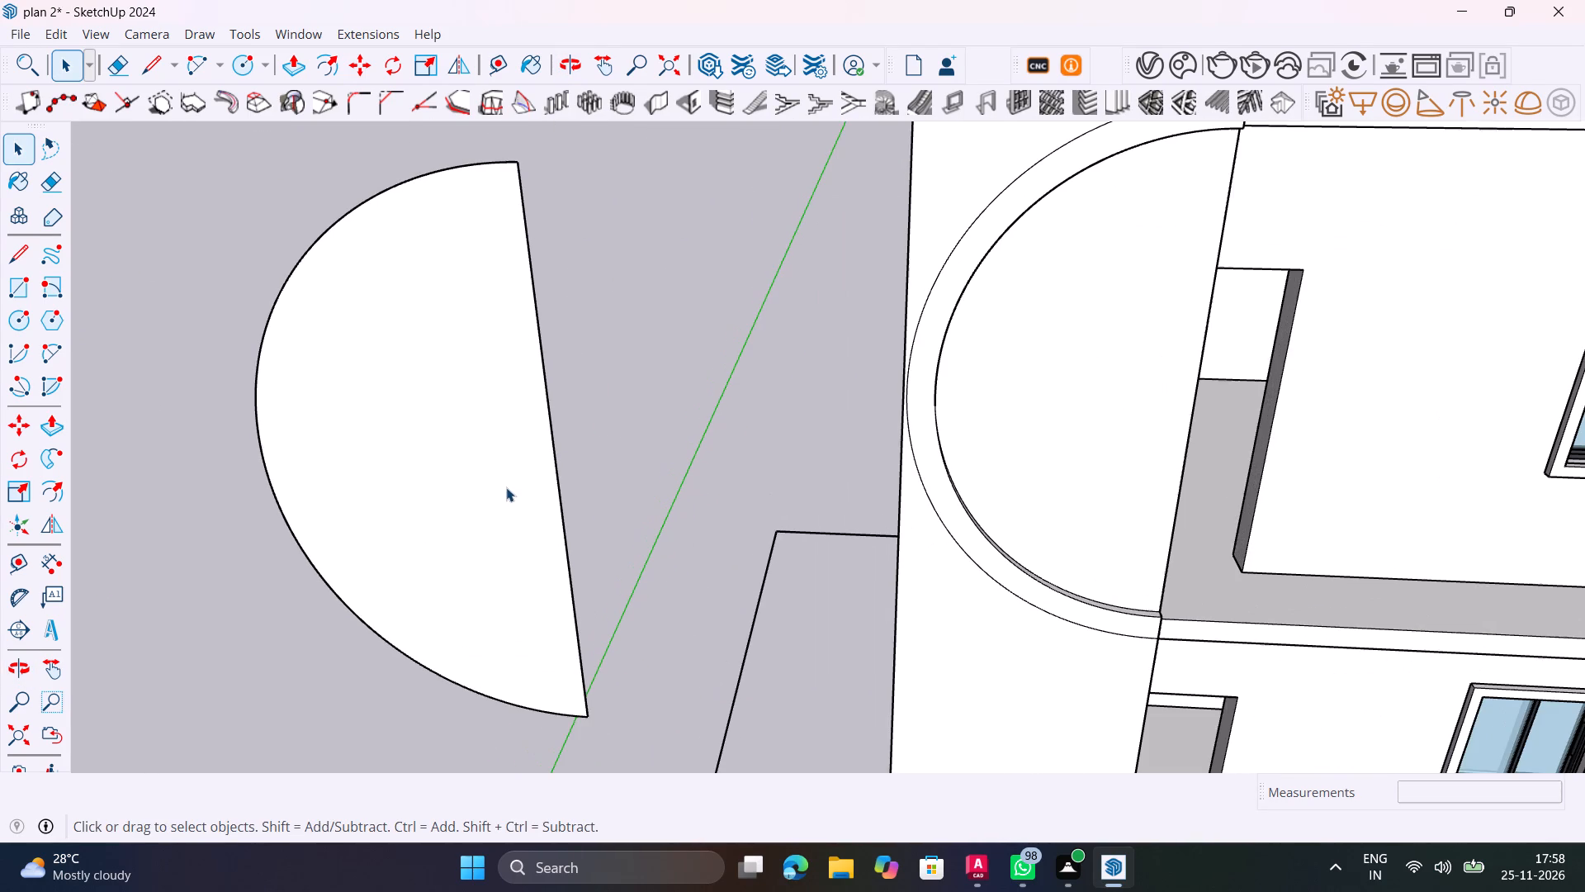
click(507, 485)
double_click(507, 485)
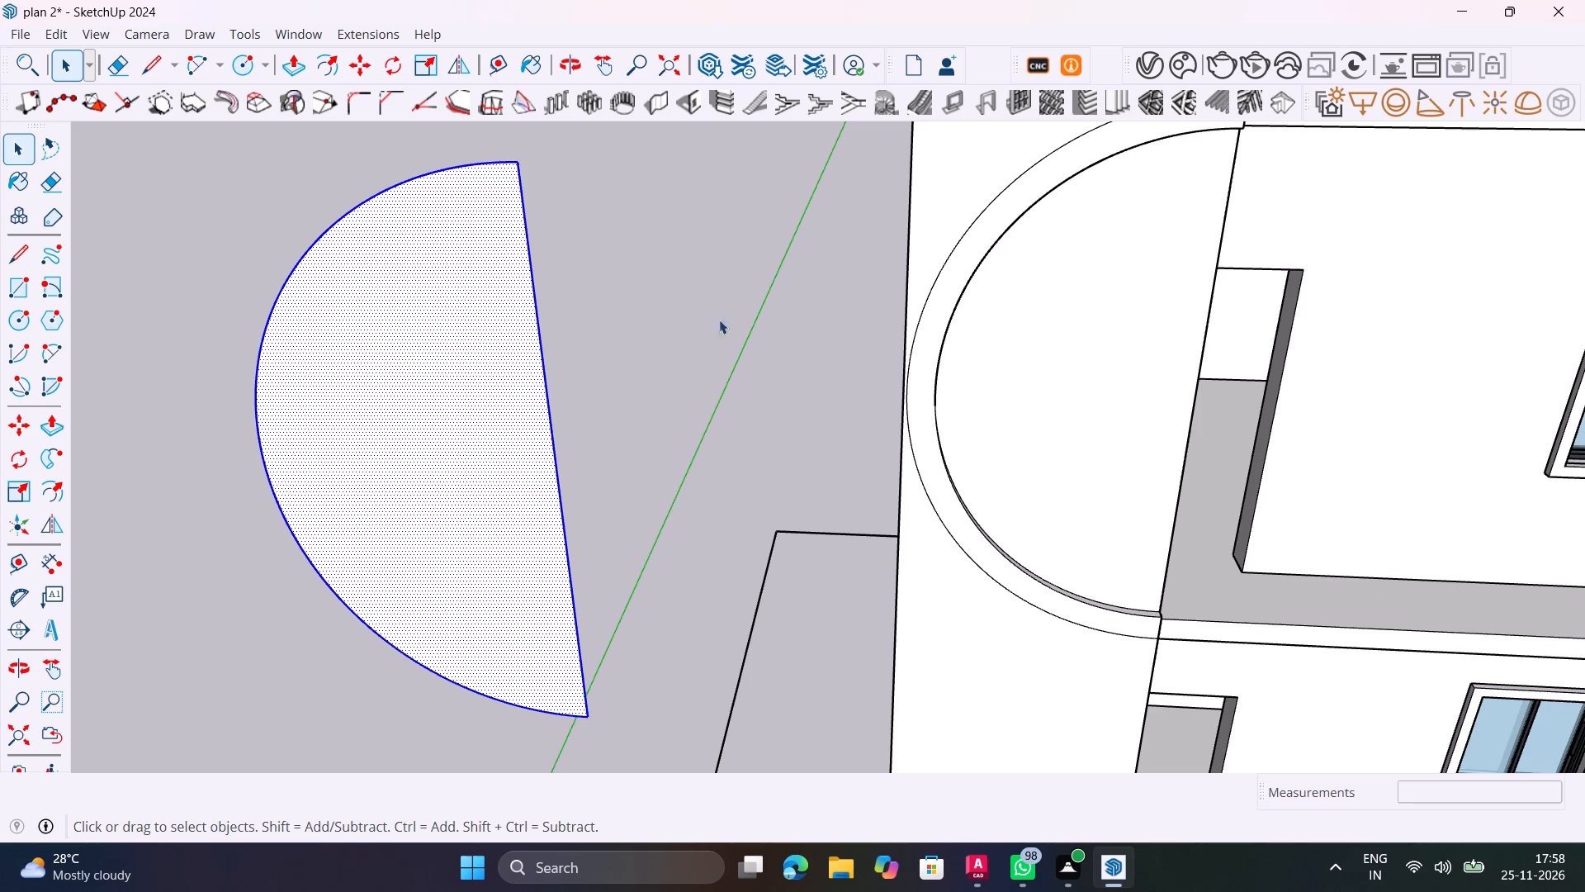
click(1112, 100)
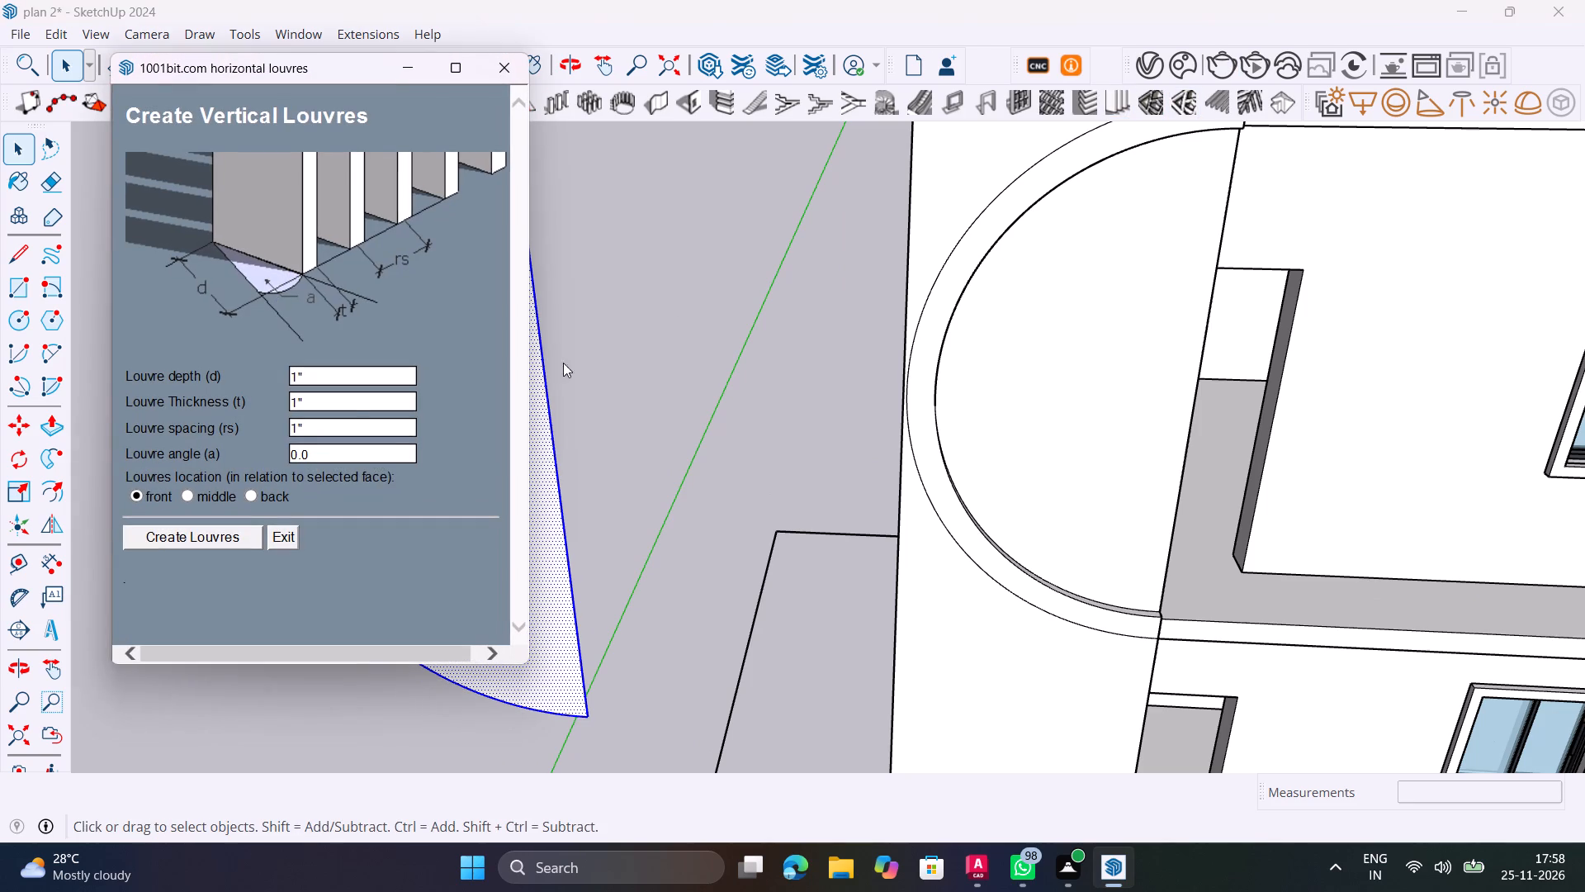
click(319, 428)
text(2")
key(Return)
key(BackSpace)
key(BackSpace)
key(BackSpace)
text(3")
key(Return)
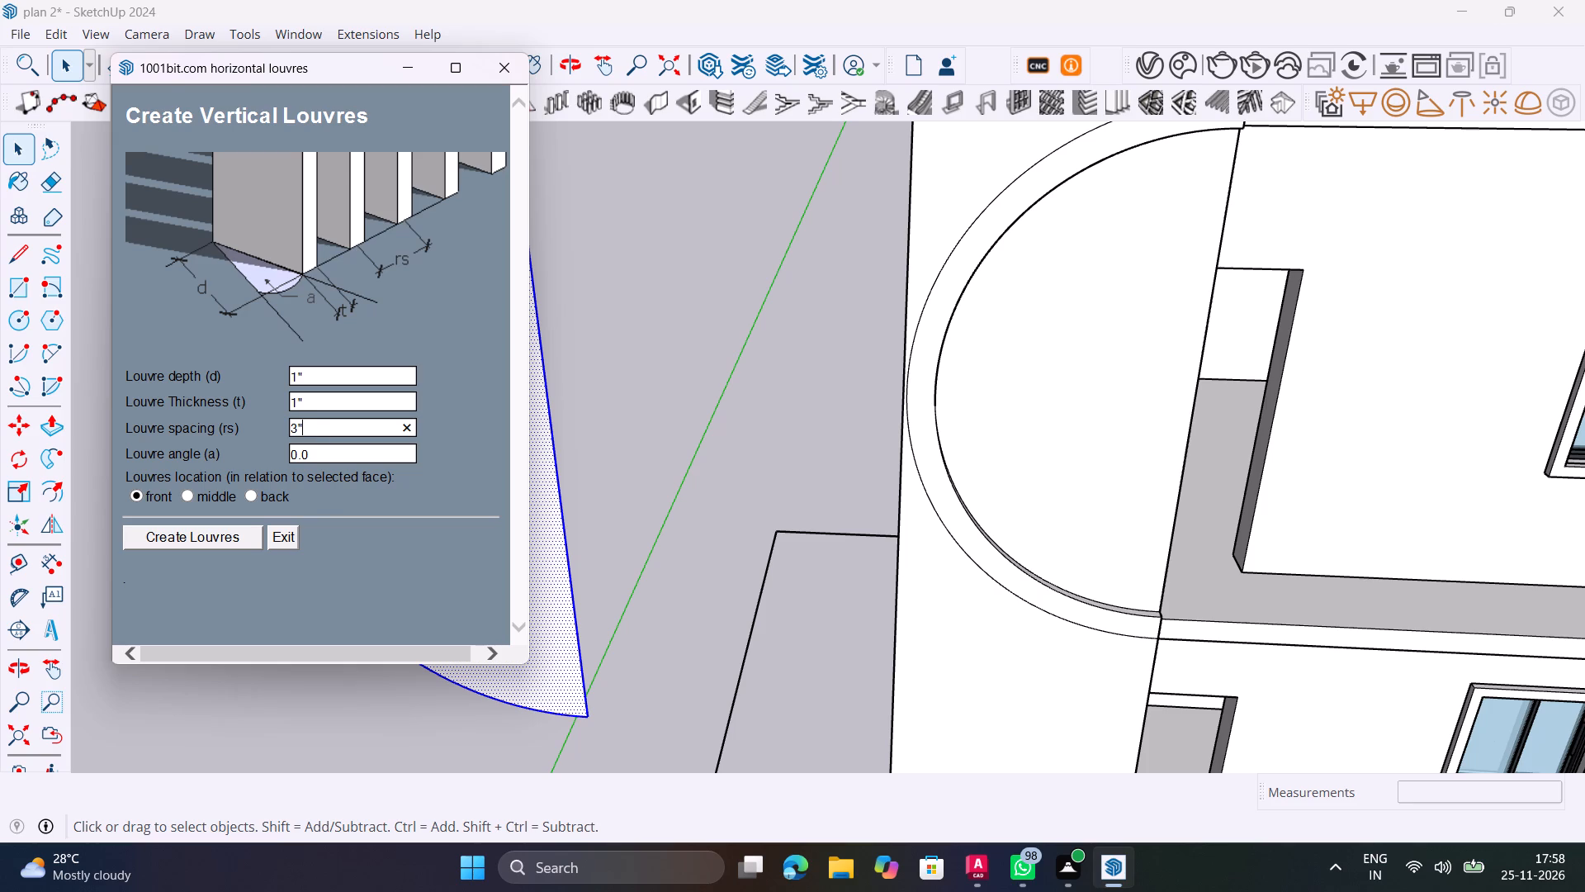
click(220, 535)
click(505, 573)
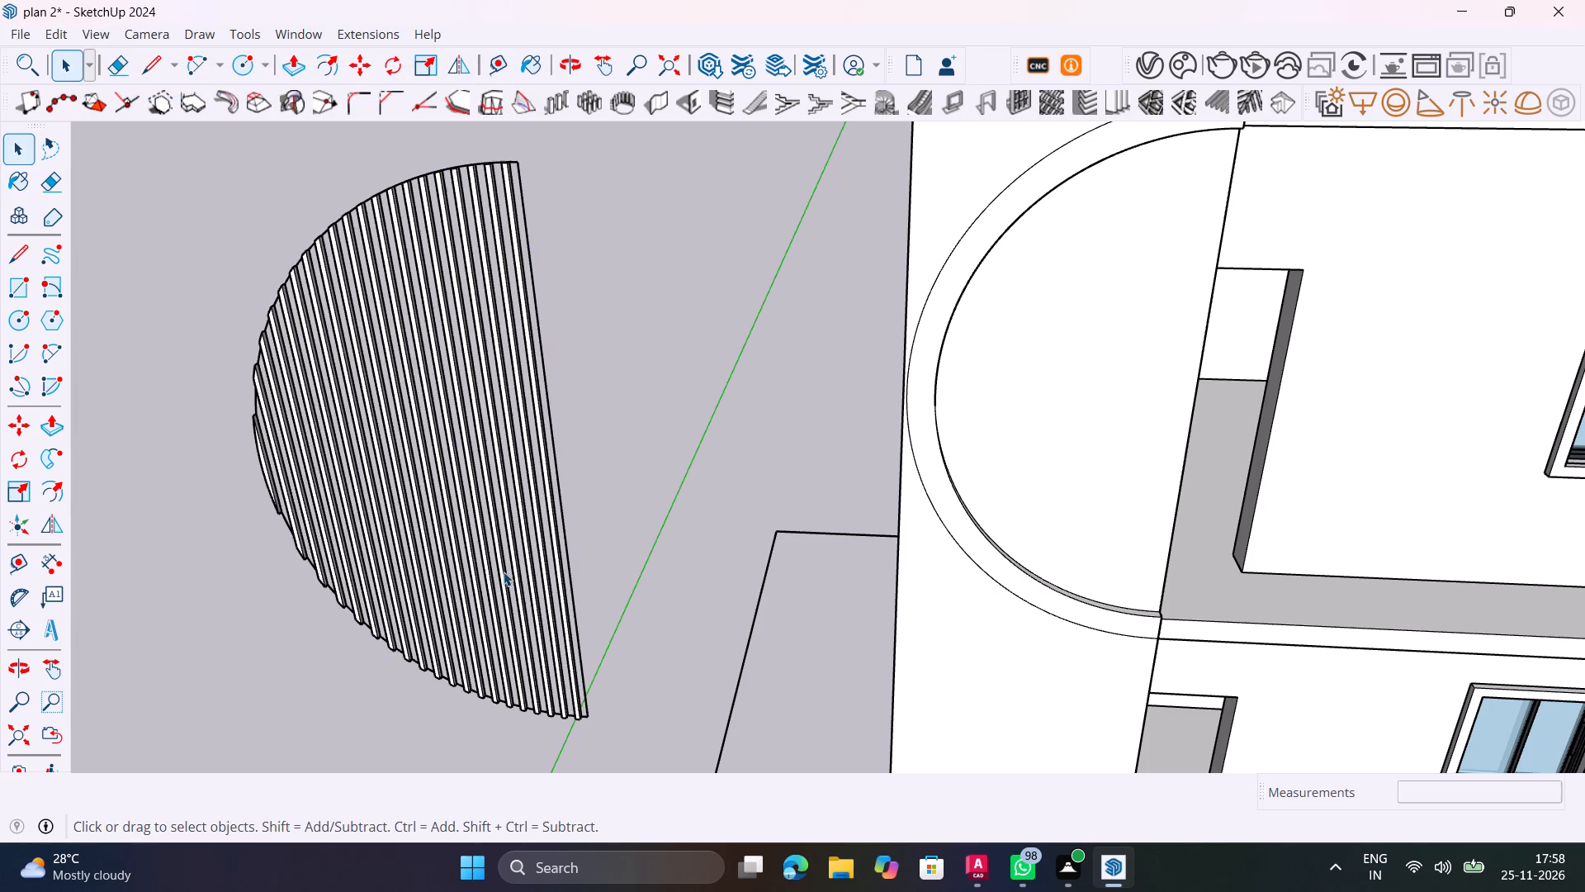
Push the half-circle recess face 5/8" through the tall wall to cut an opening.
middle_drag(522, 677, 507, 800)
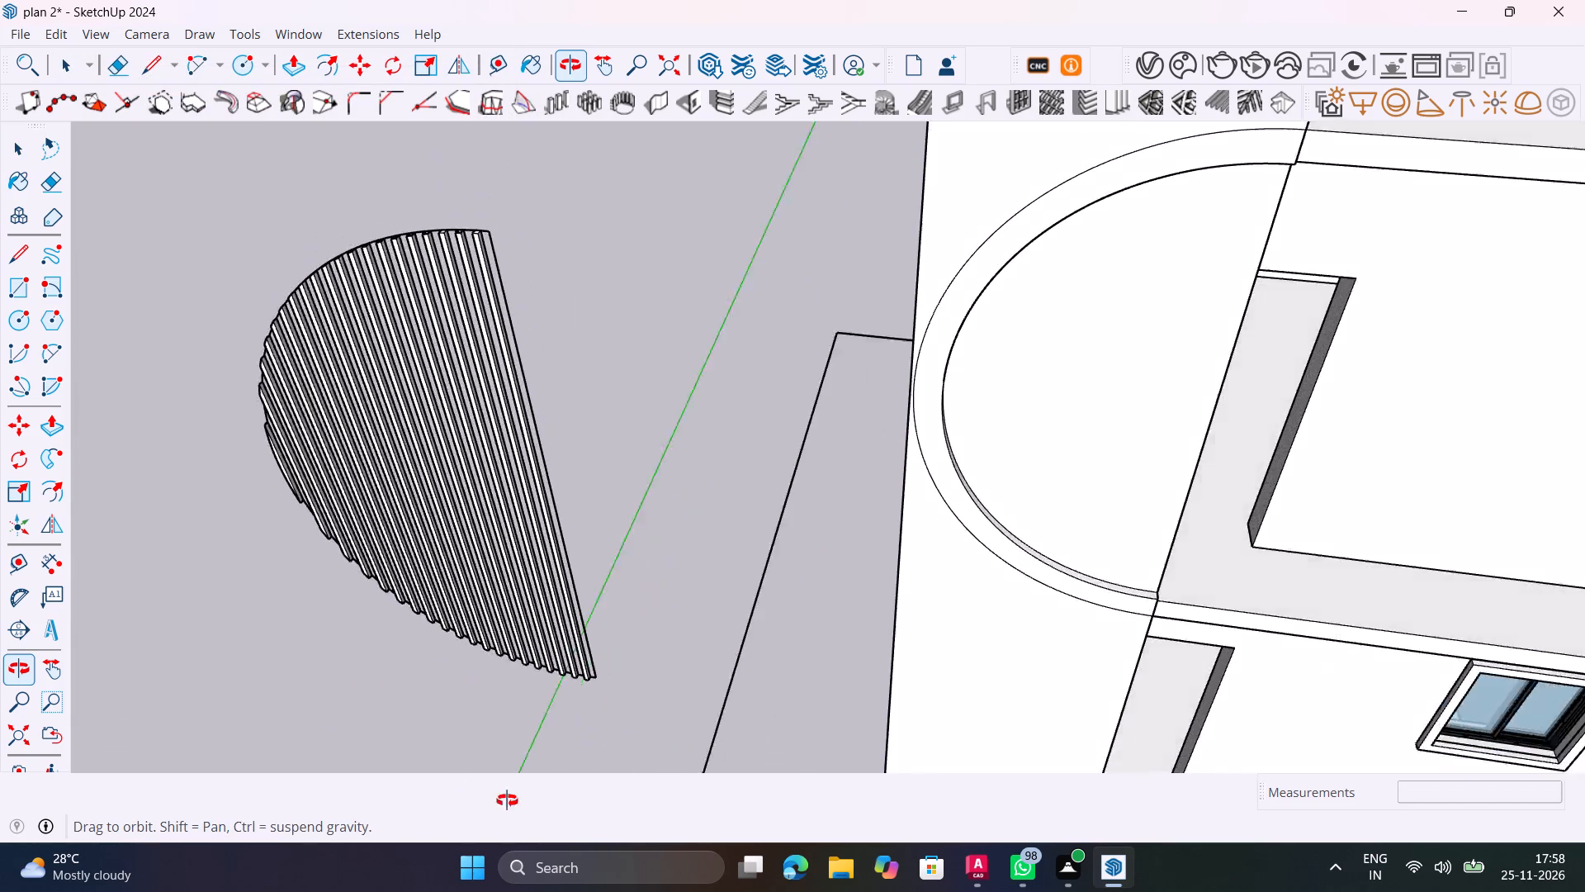
middle_drag(507, 800, 589, 718)
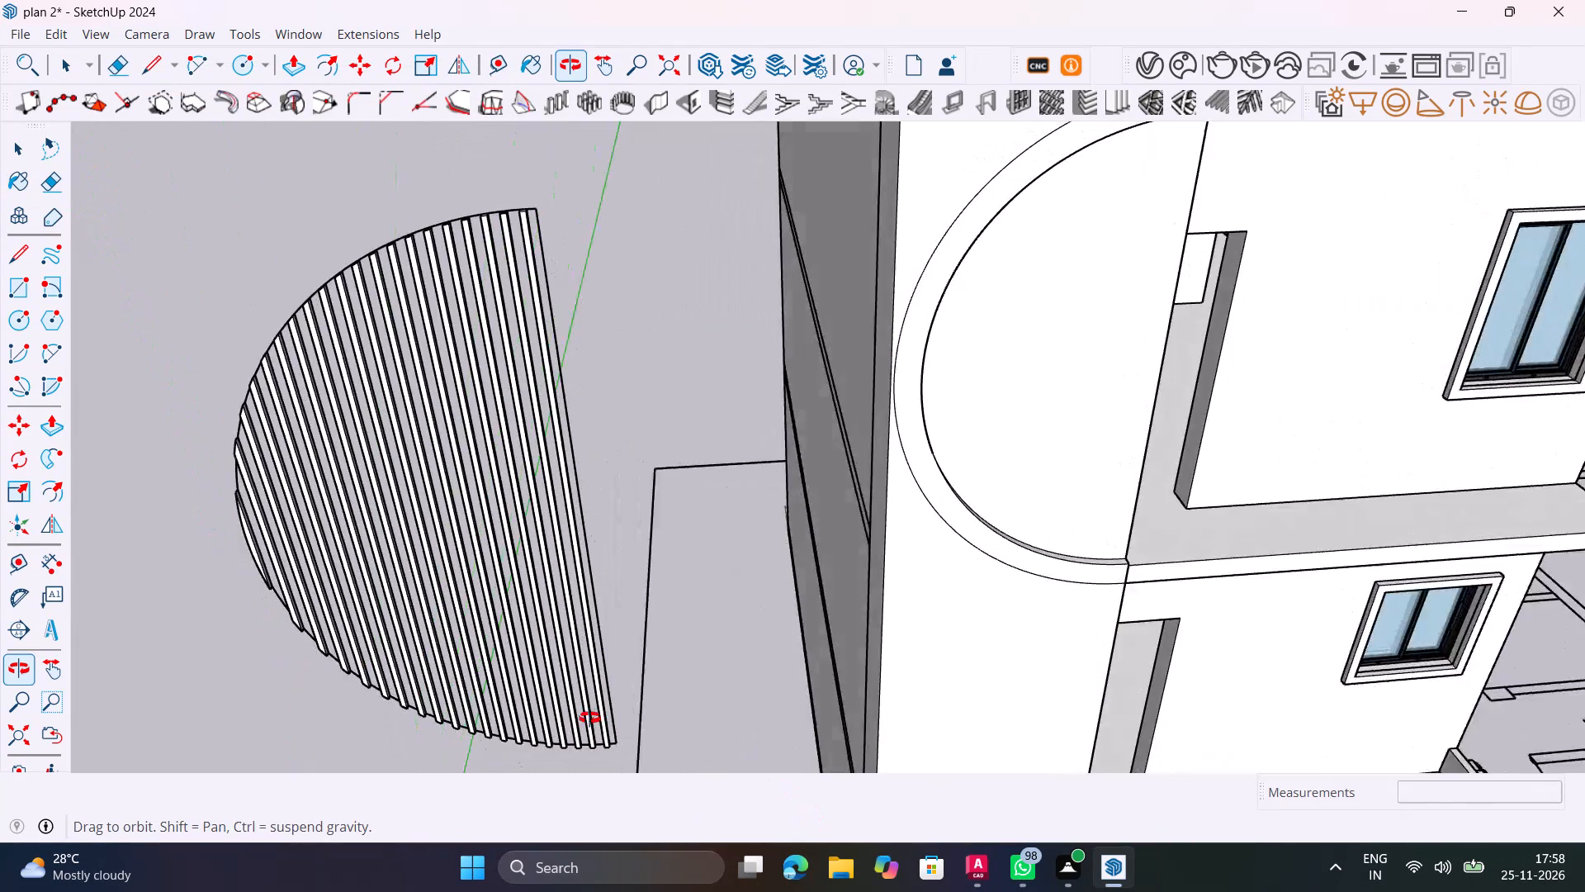
middle_drag(589, 718, 571, 717)
key(space)
click(571, 677)
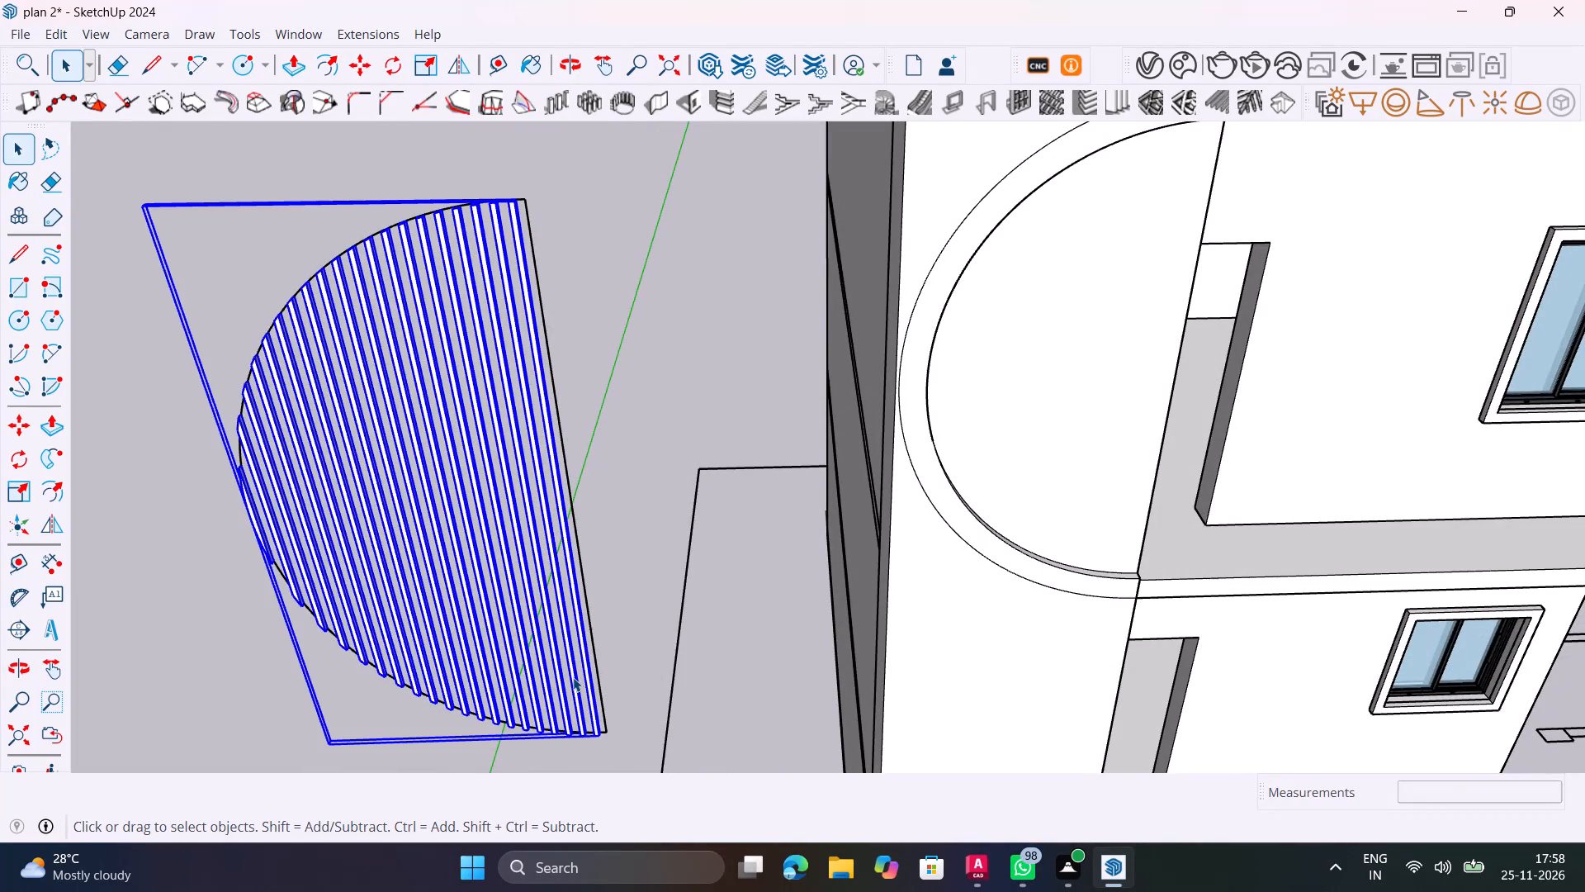
click(1034, 491)
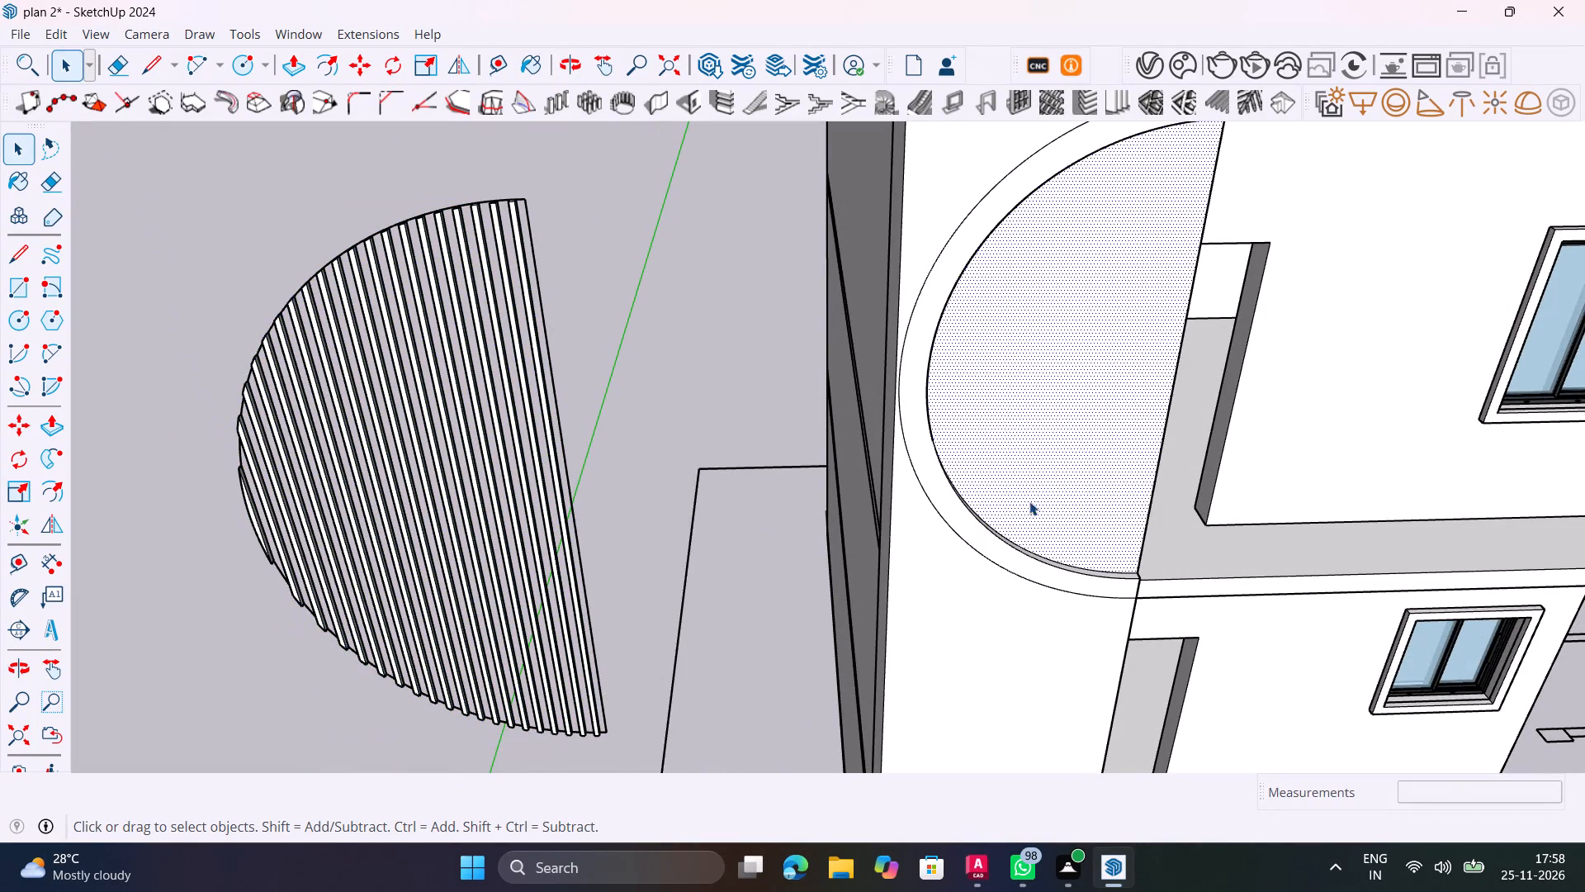
middle_drag(1028, 502, 662, 527)
key(p)
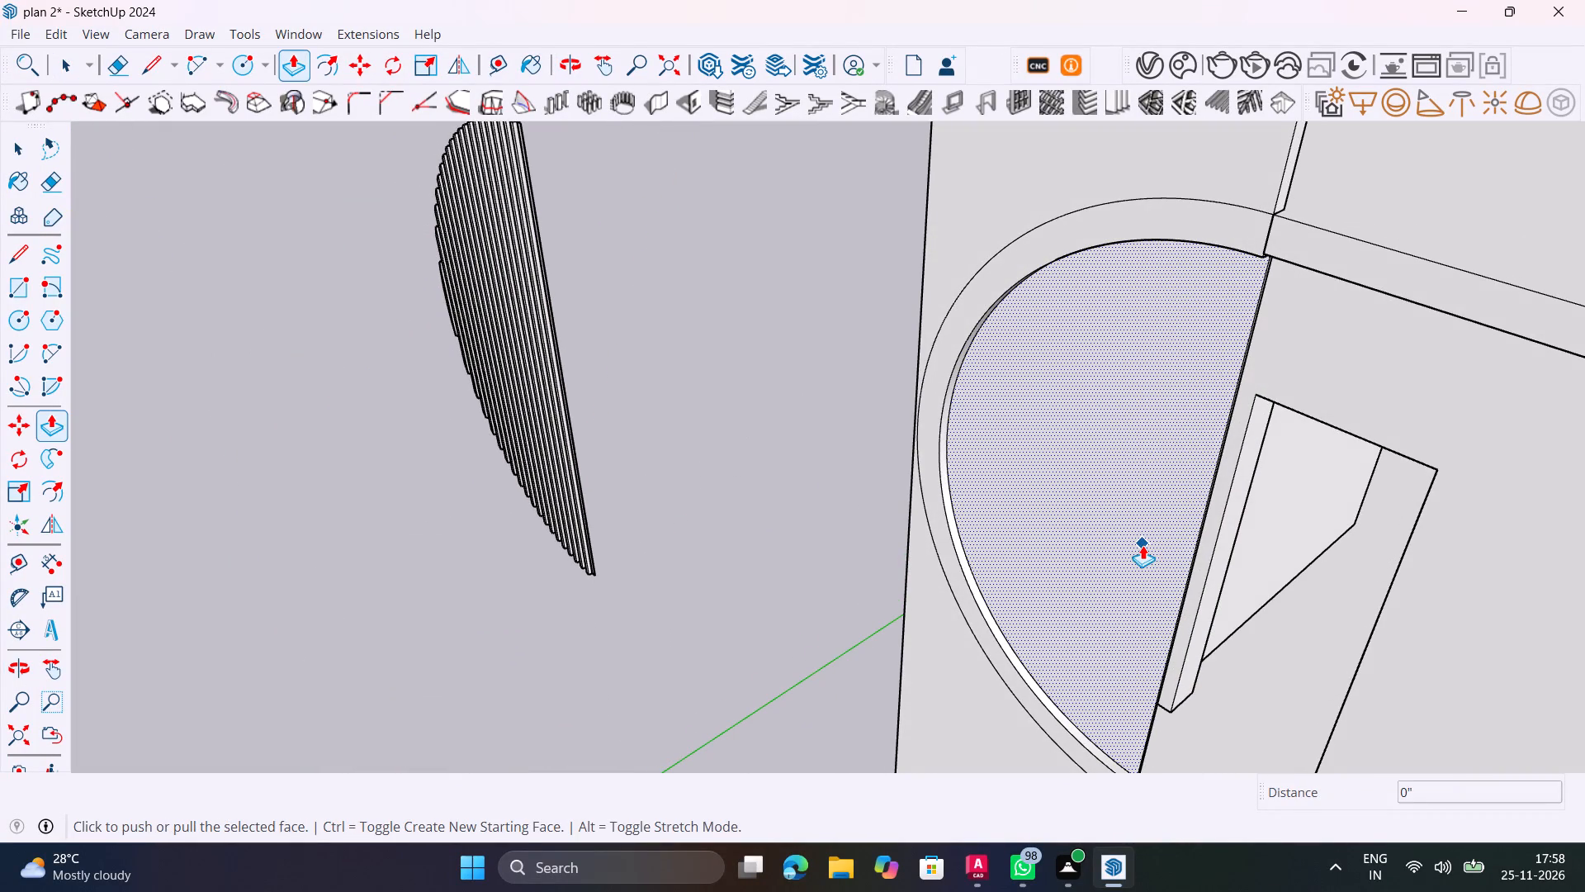
click(1143, 545)
click(1189, 529)
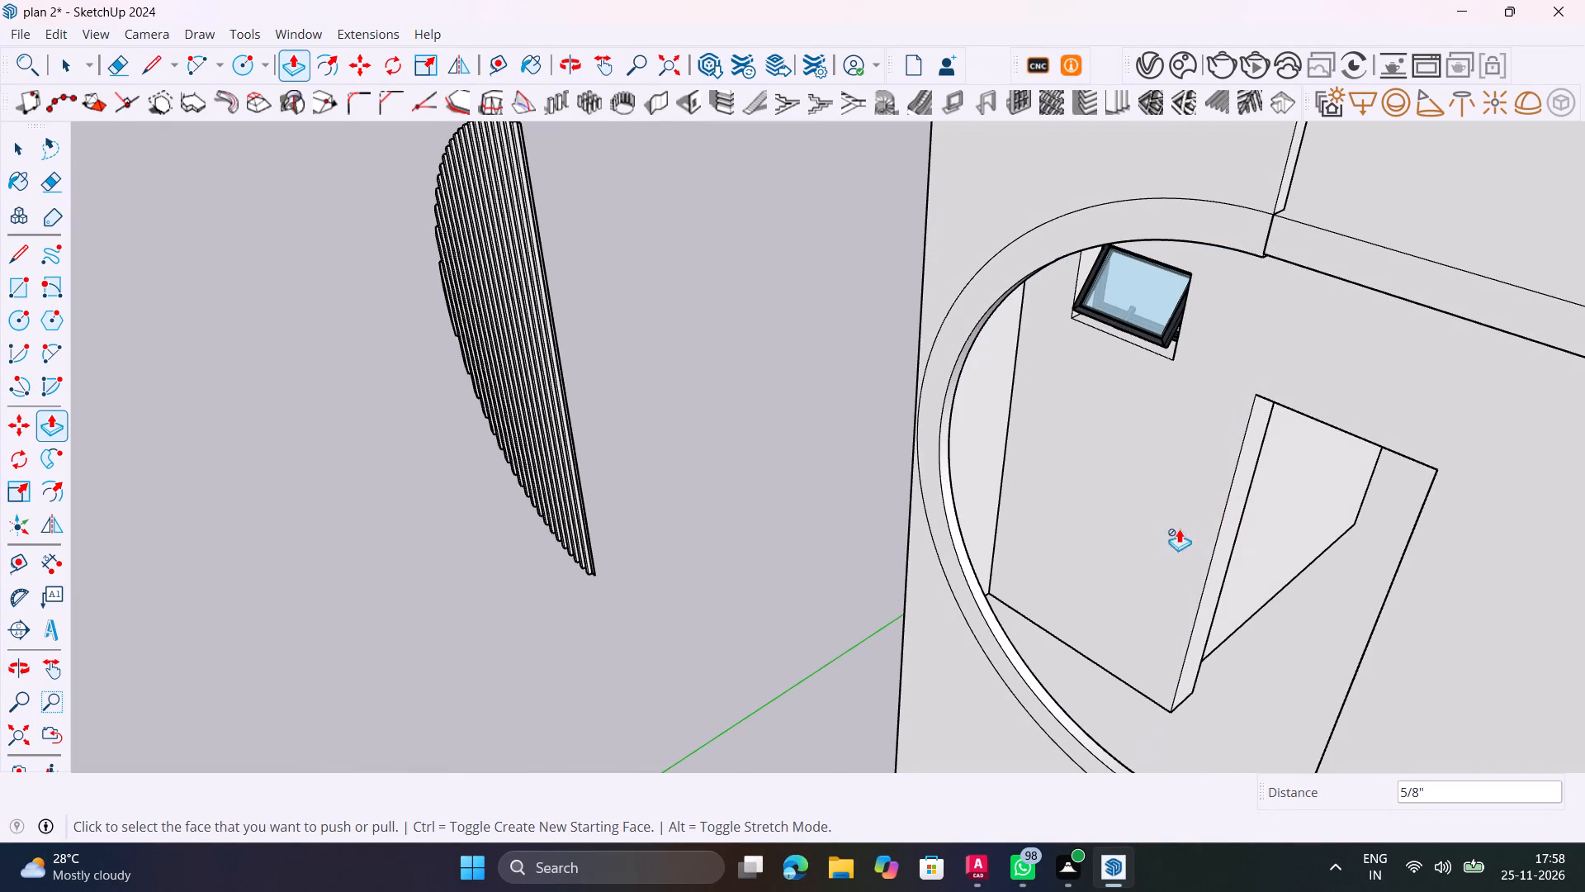
Move the louvre group by its bottom corner into the lower corner of the tall wall's half-circle opening.
scroll(1152, 528, down, 4)
key(space)
scroll(717, 532, up, 10)
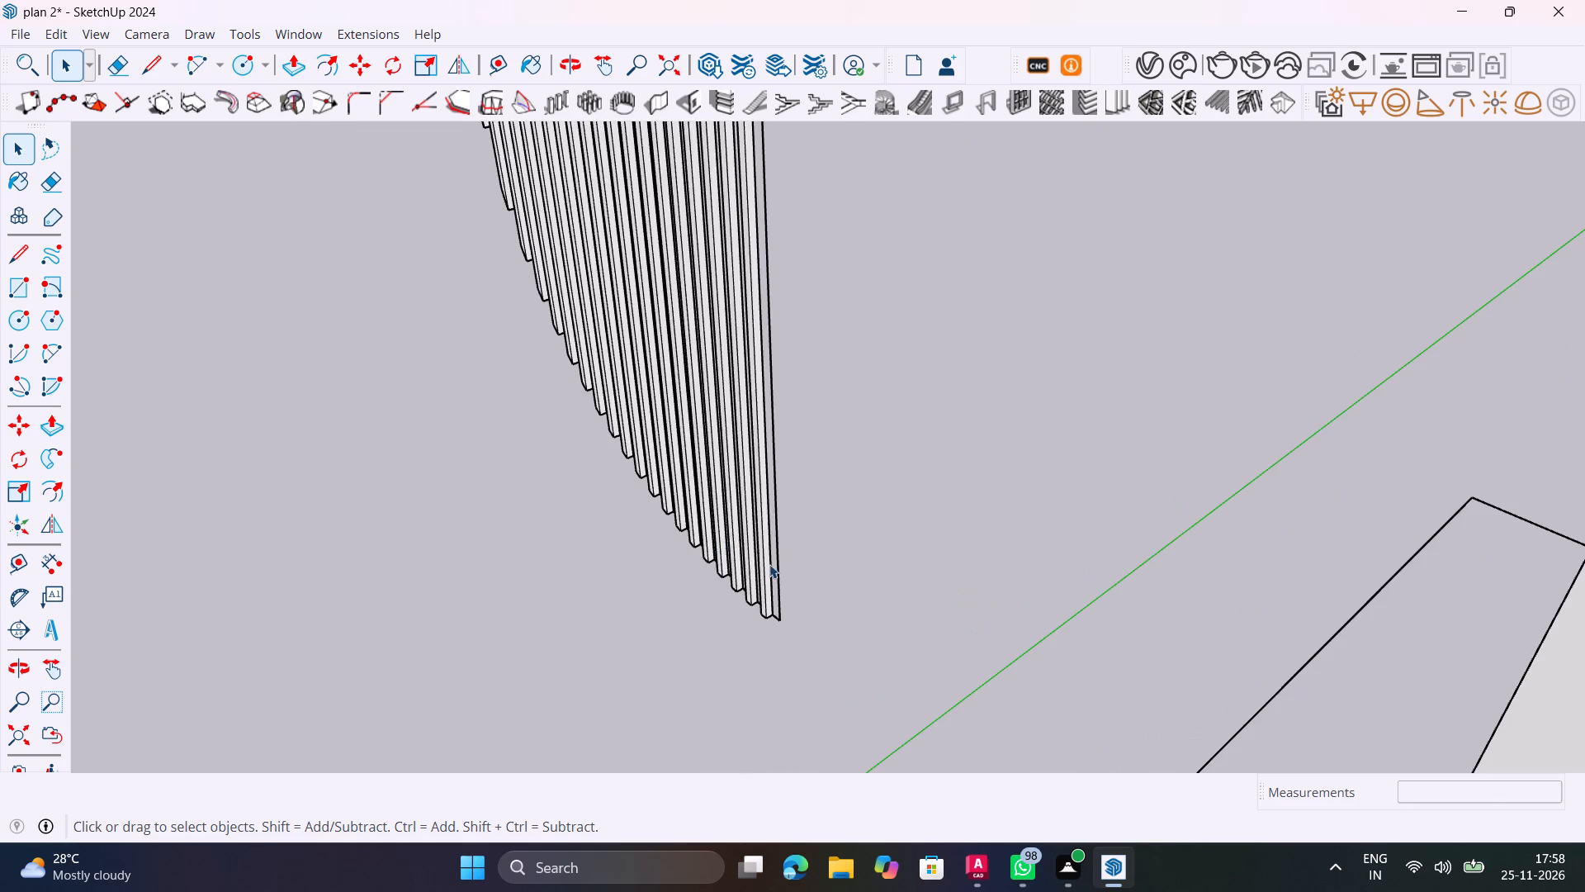
click(769, 564)
scroll(767, 595, up, 10)
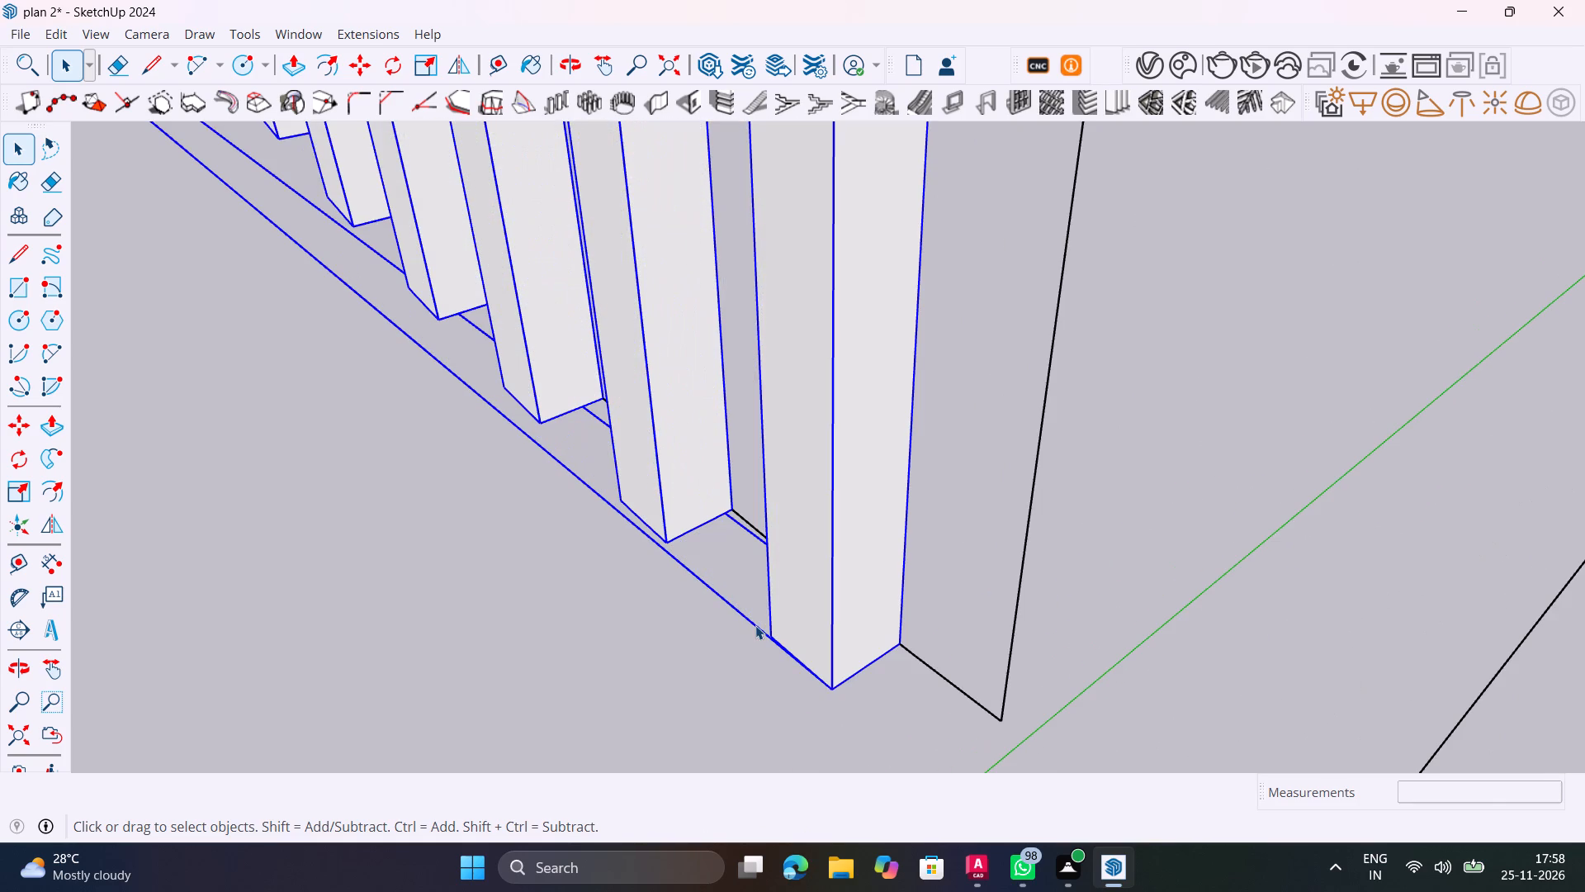
key(m)
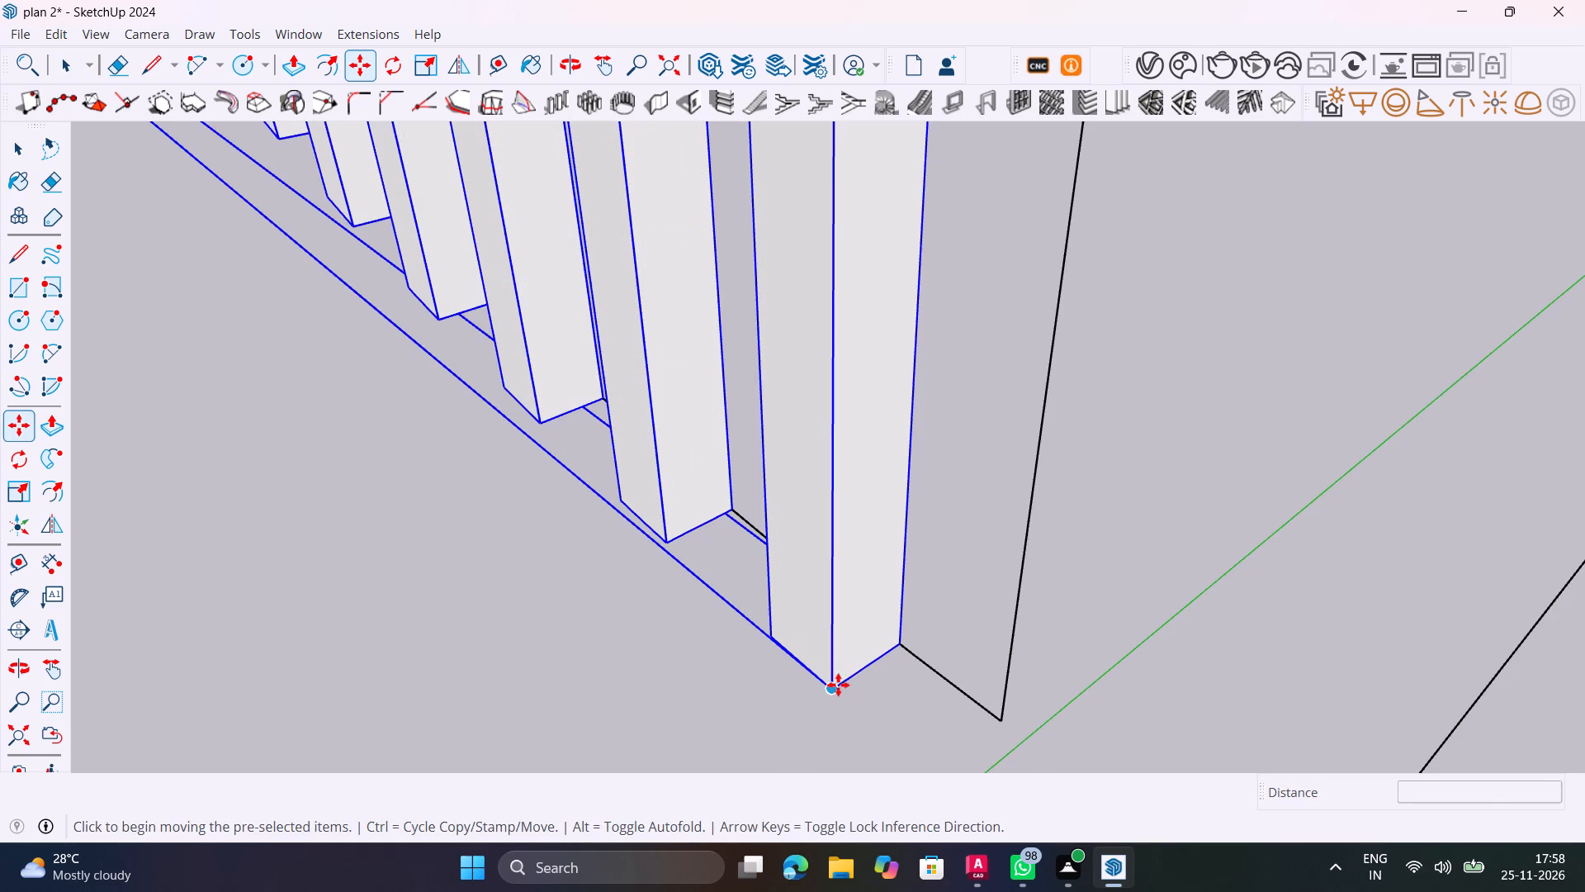
click(837, 686)
scroll(1044, 605, down, 20)
scroll(1044, 605, down, 19)
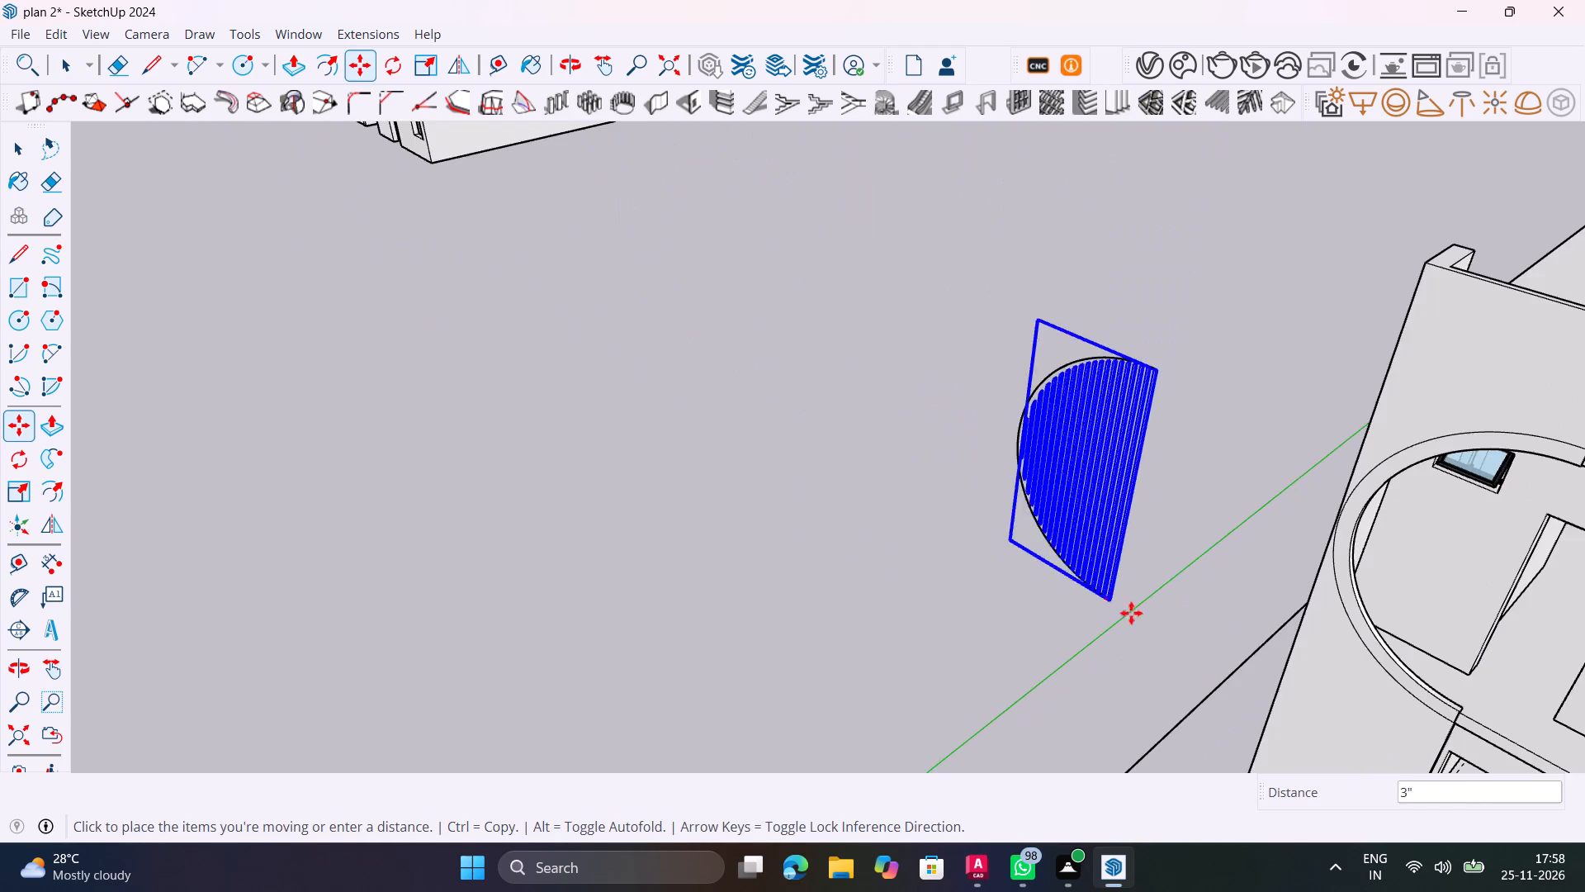
shift+middle_drag(1180, 669, 614, 494)
scroll(882, 541, up, 12)
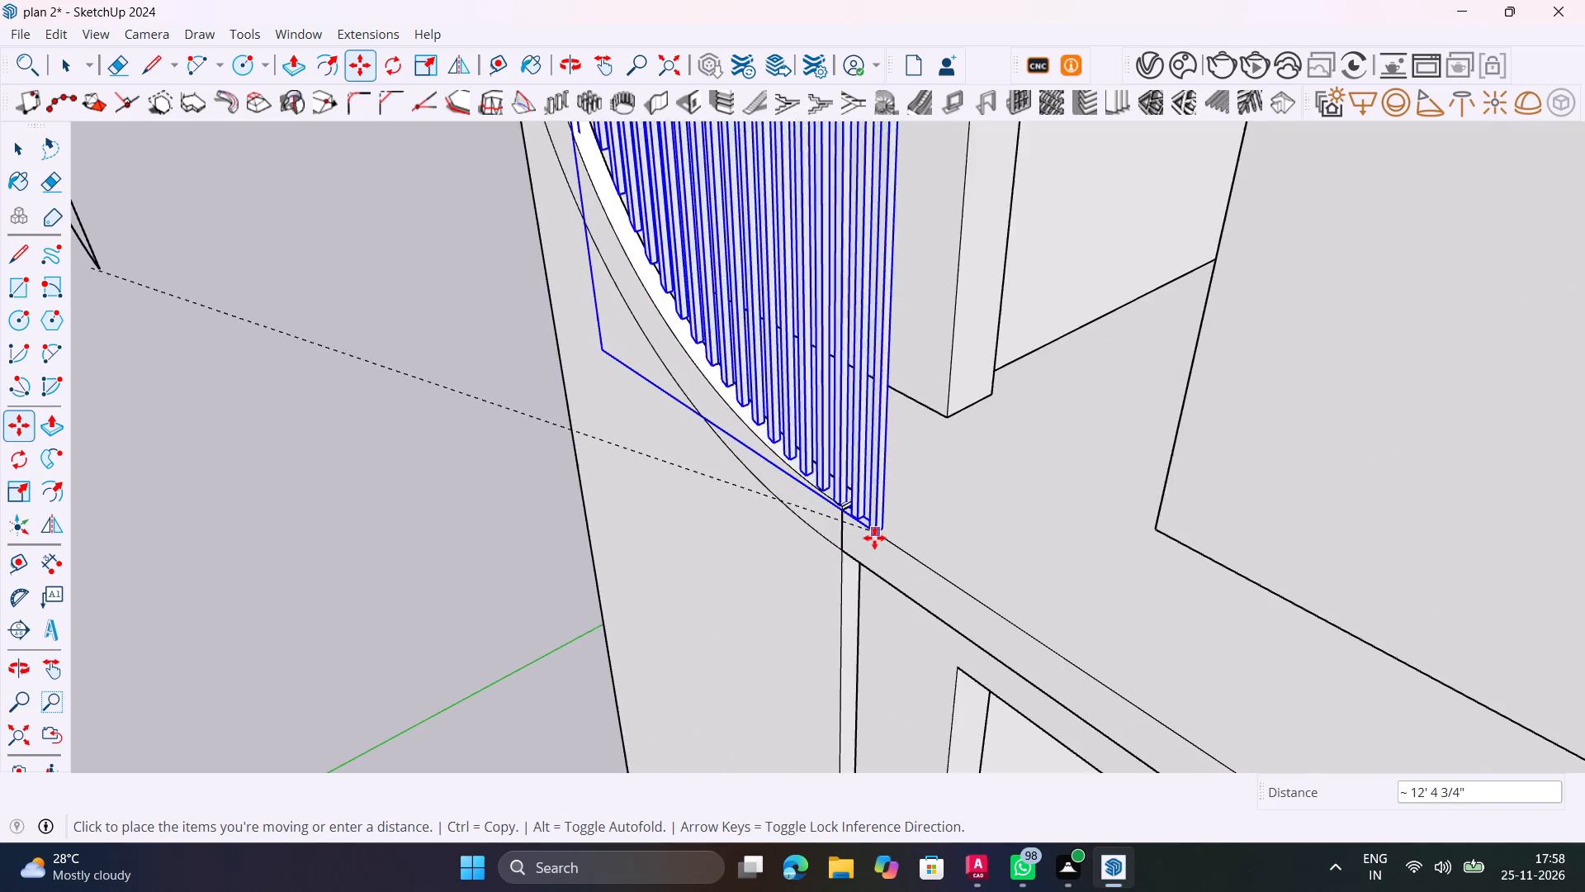
scroll(874, 538, up, 5)
scroll(845, 476, up, 11)
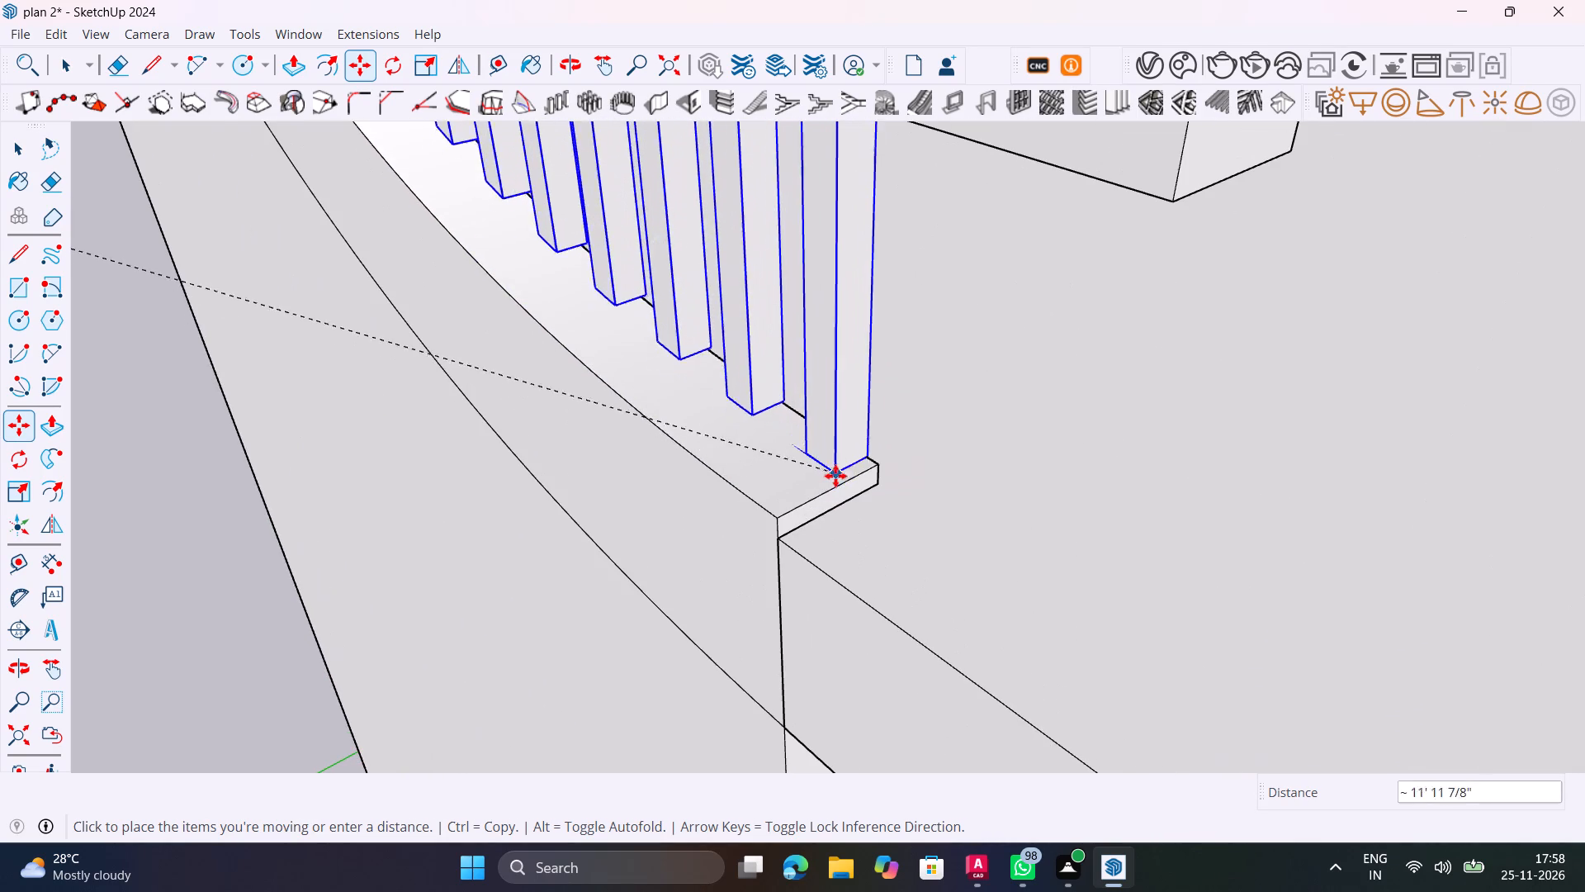
click(825, 490)
scroll(925, 506, down, 11)
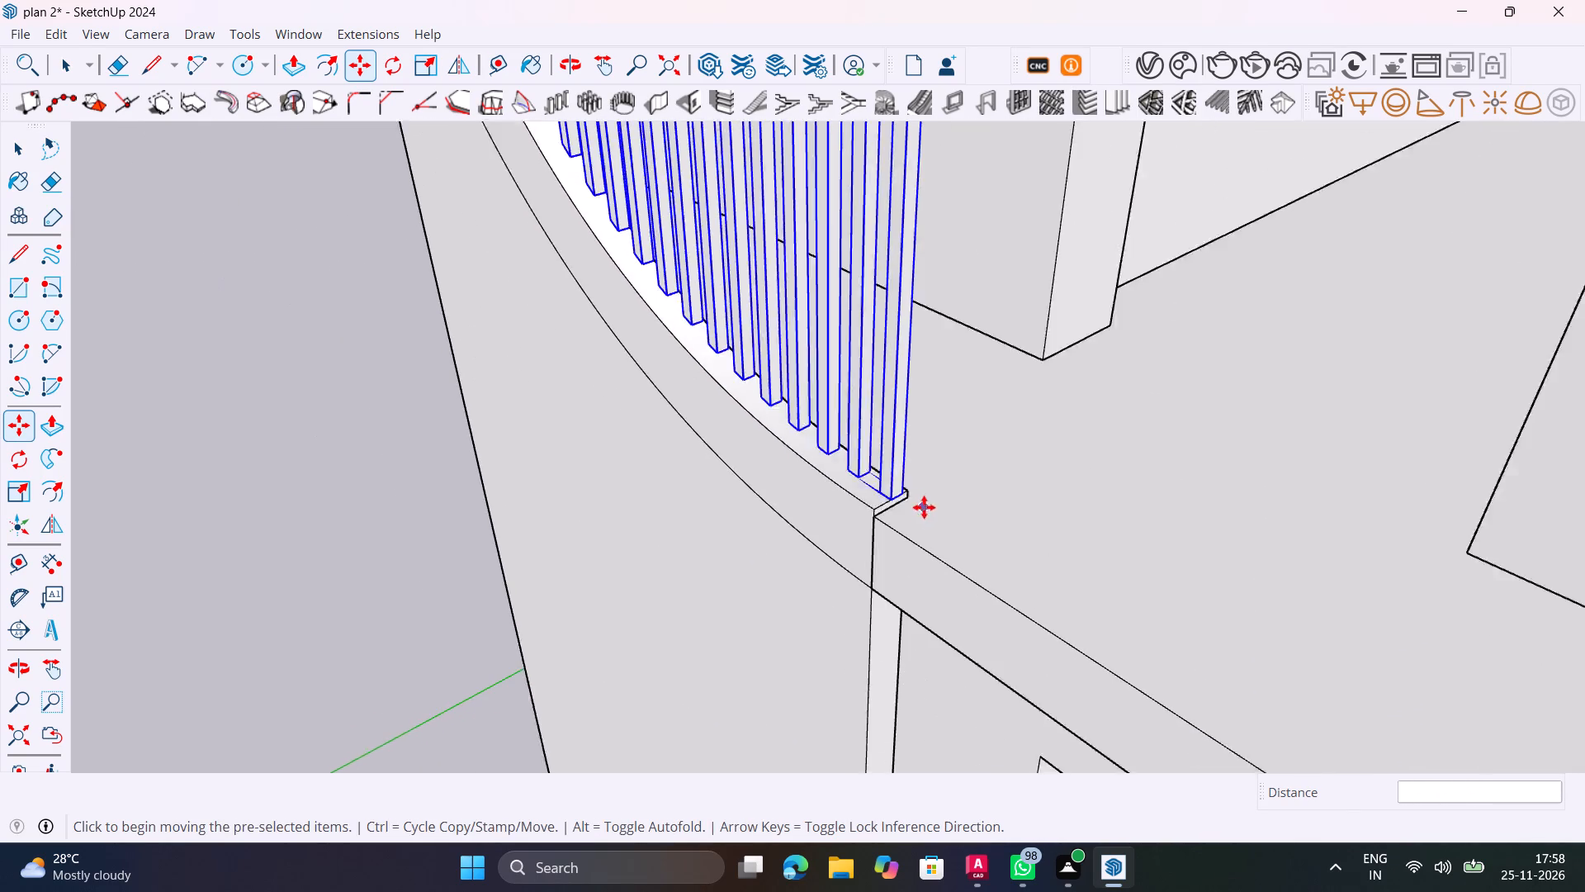
scroll(924, 507, down, 2)
key(space)
click(327, 571)
Examine how the vertical louvres sit in the half-circle opening from the front and up close.
scroll(381, 573, down, 8)
middle_drag(395, 608, 736, 483)
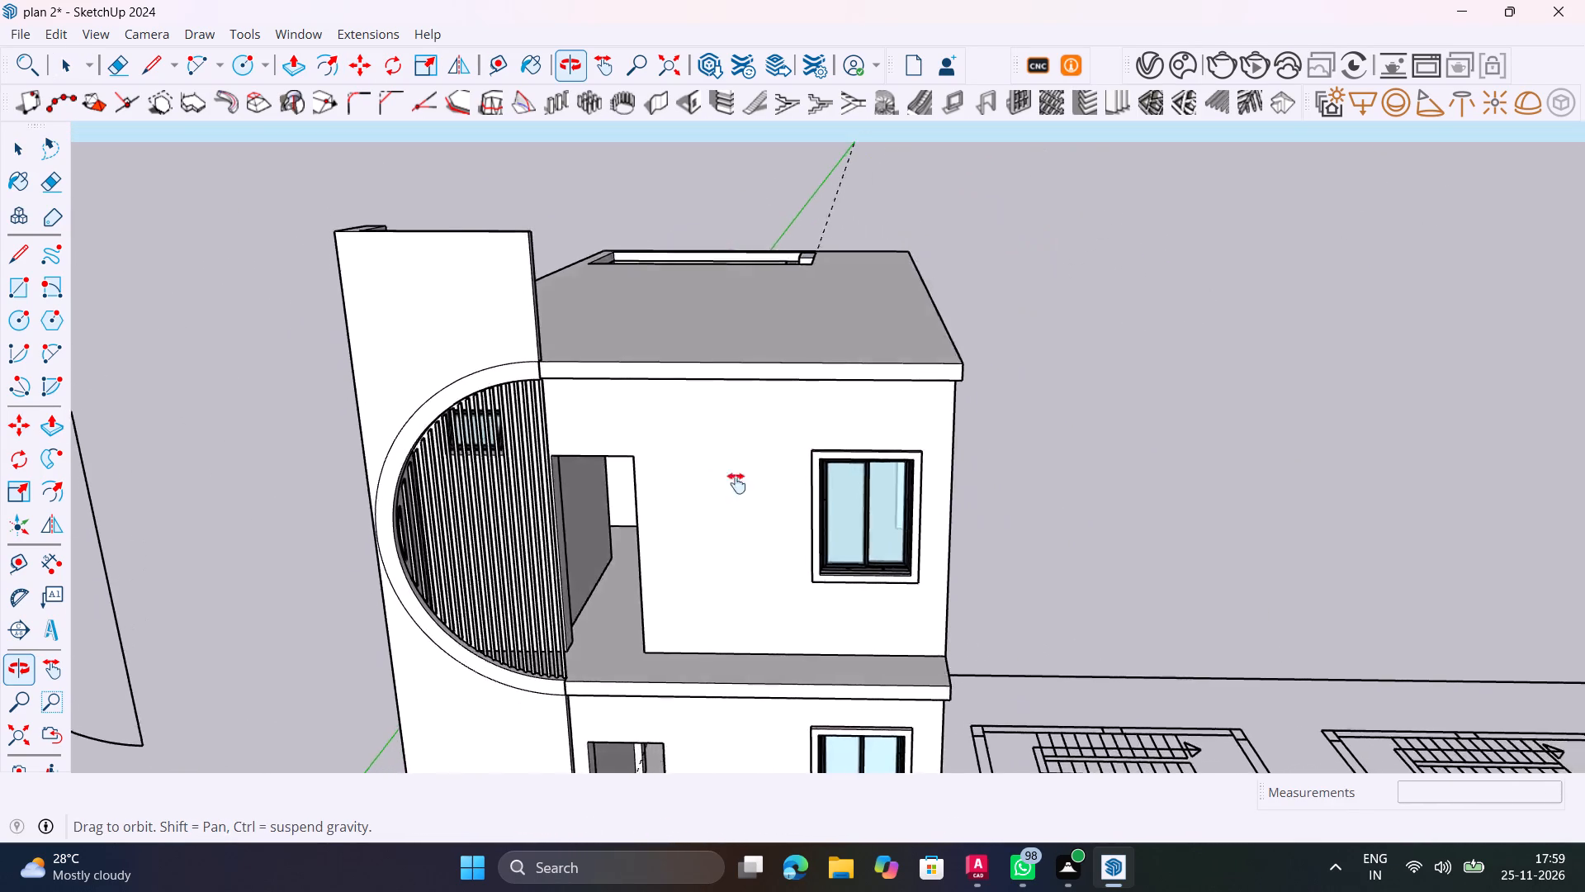
middle_drag(736, 483, 754, 445)
scroll(727, 439, up, 3)
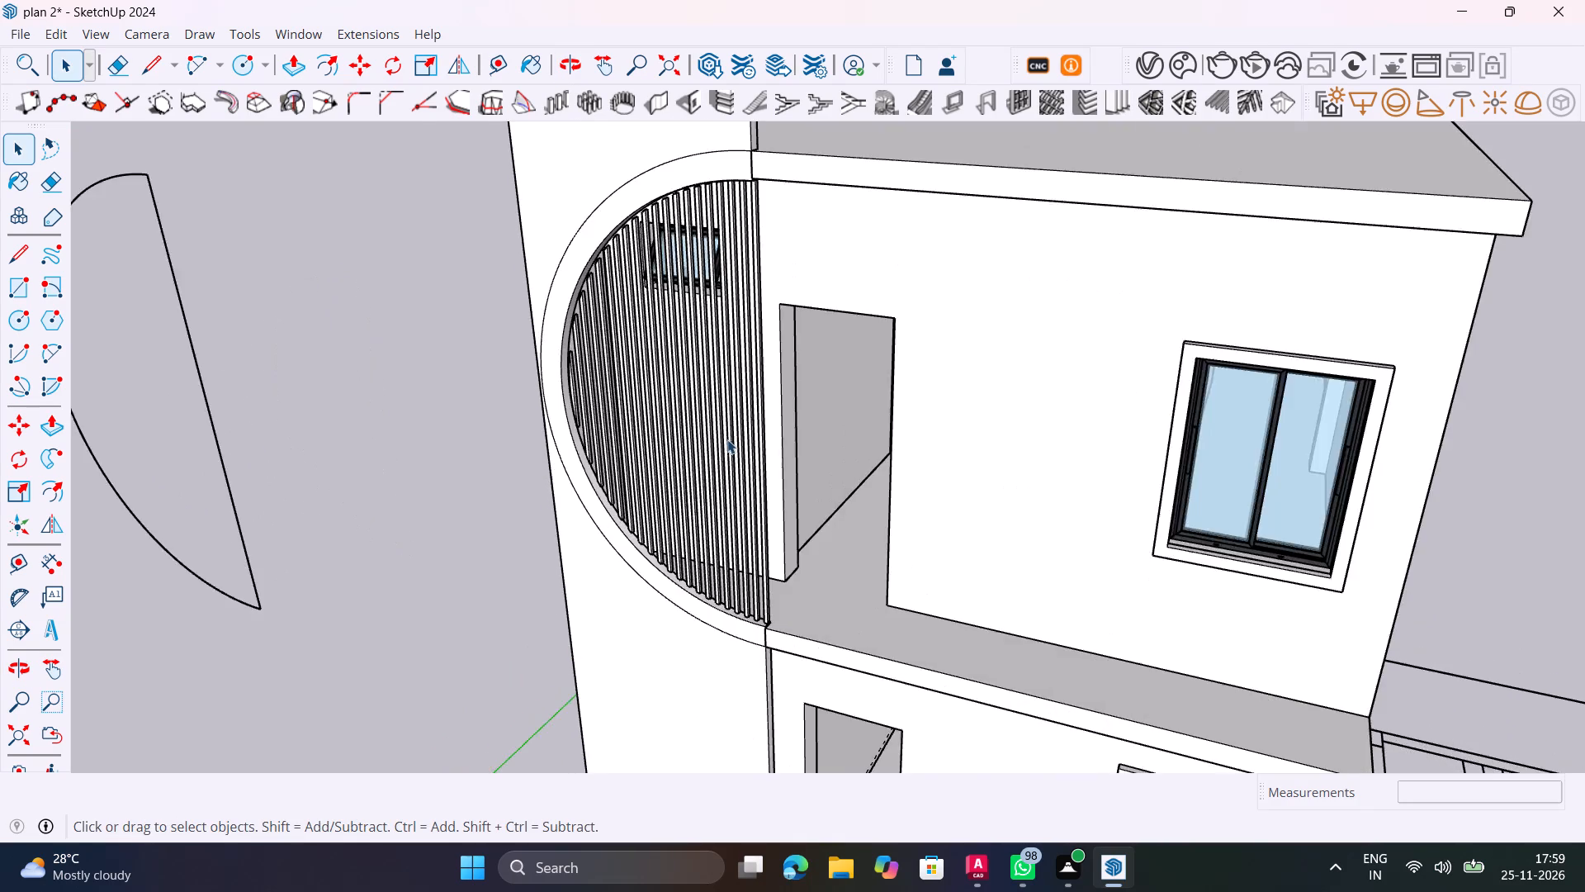
scroll(727, 439, up, 6)
middle_drag(745, 474, 930, 426)
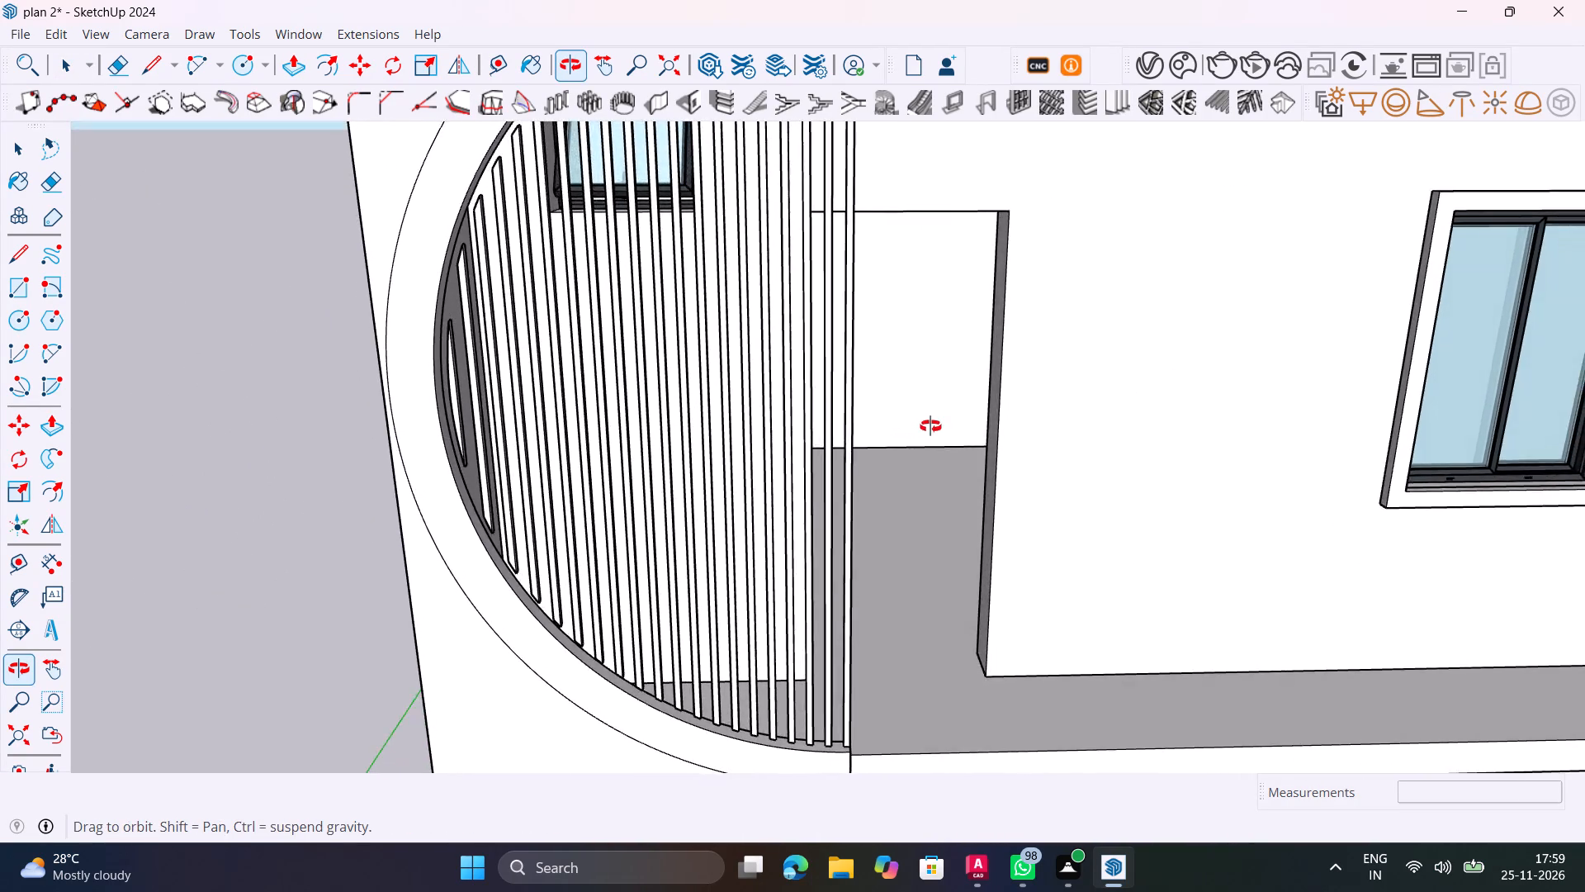
middle_drag(930, 426, 816, 540)
scroll(787, 484, down, 8)
middle_click(775, 524)
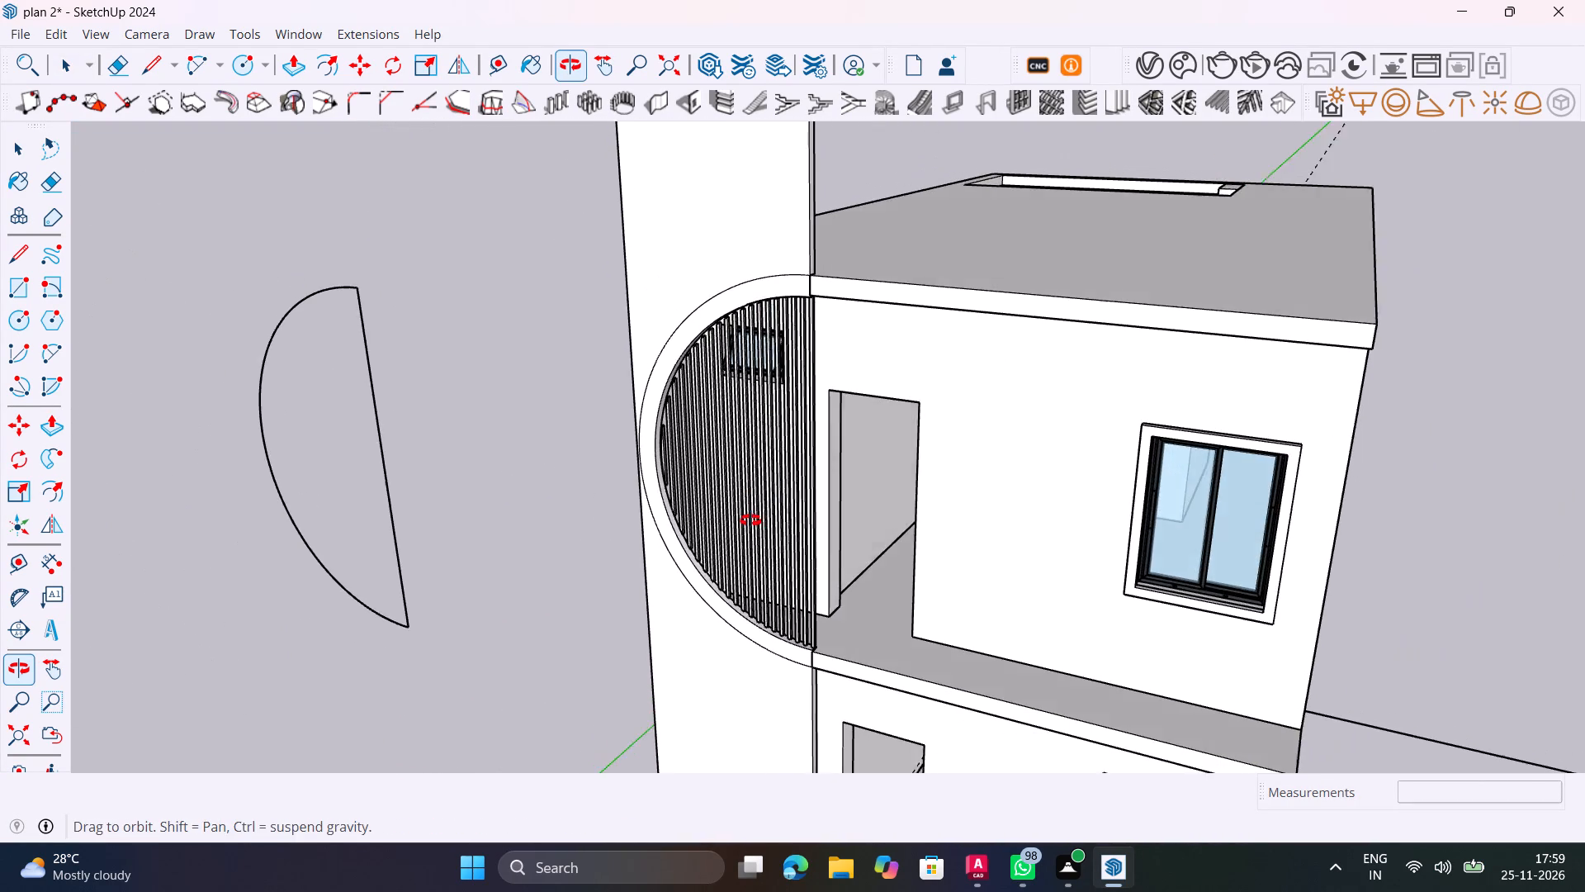
Delete the leftover half-circle outline beside the house.
scroll(774, 530, down, 4)
click(565, 675)
drag(209, 208, 302, 311)
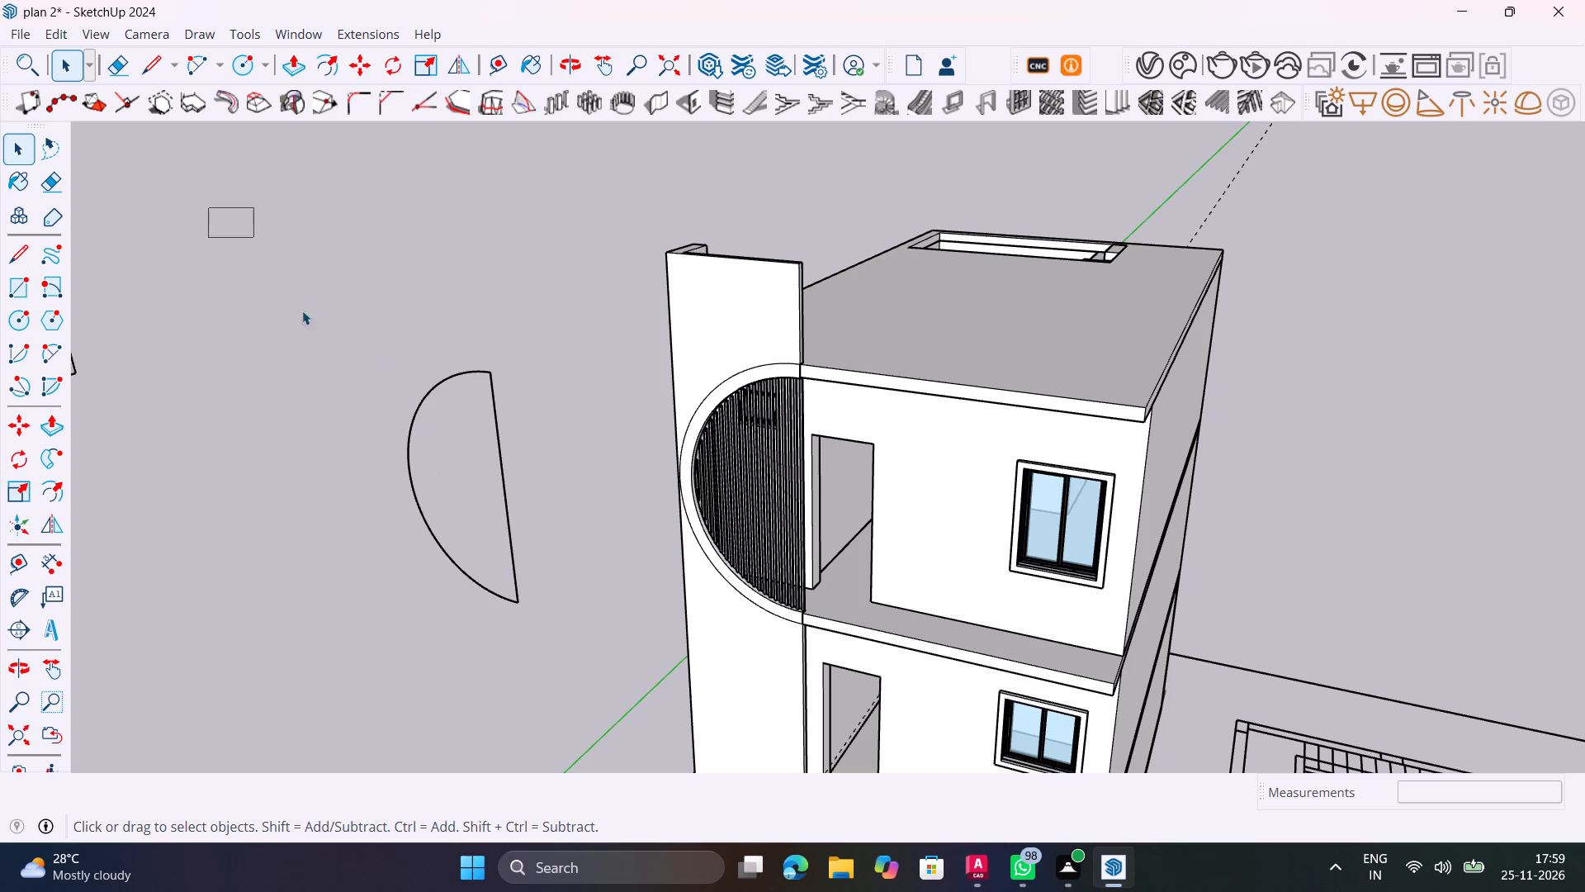
drag(302, 311, 573, 655)
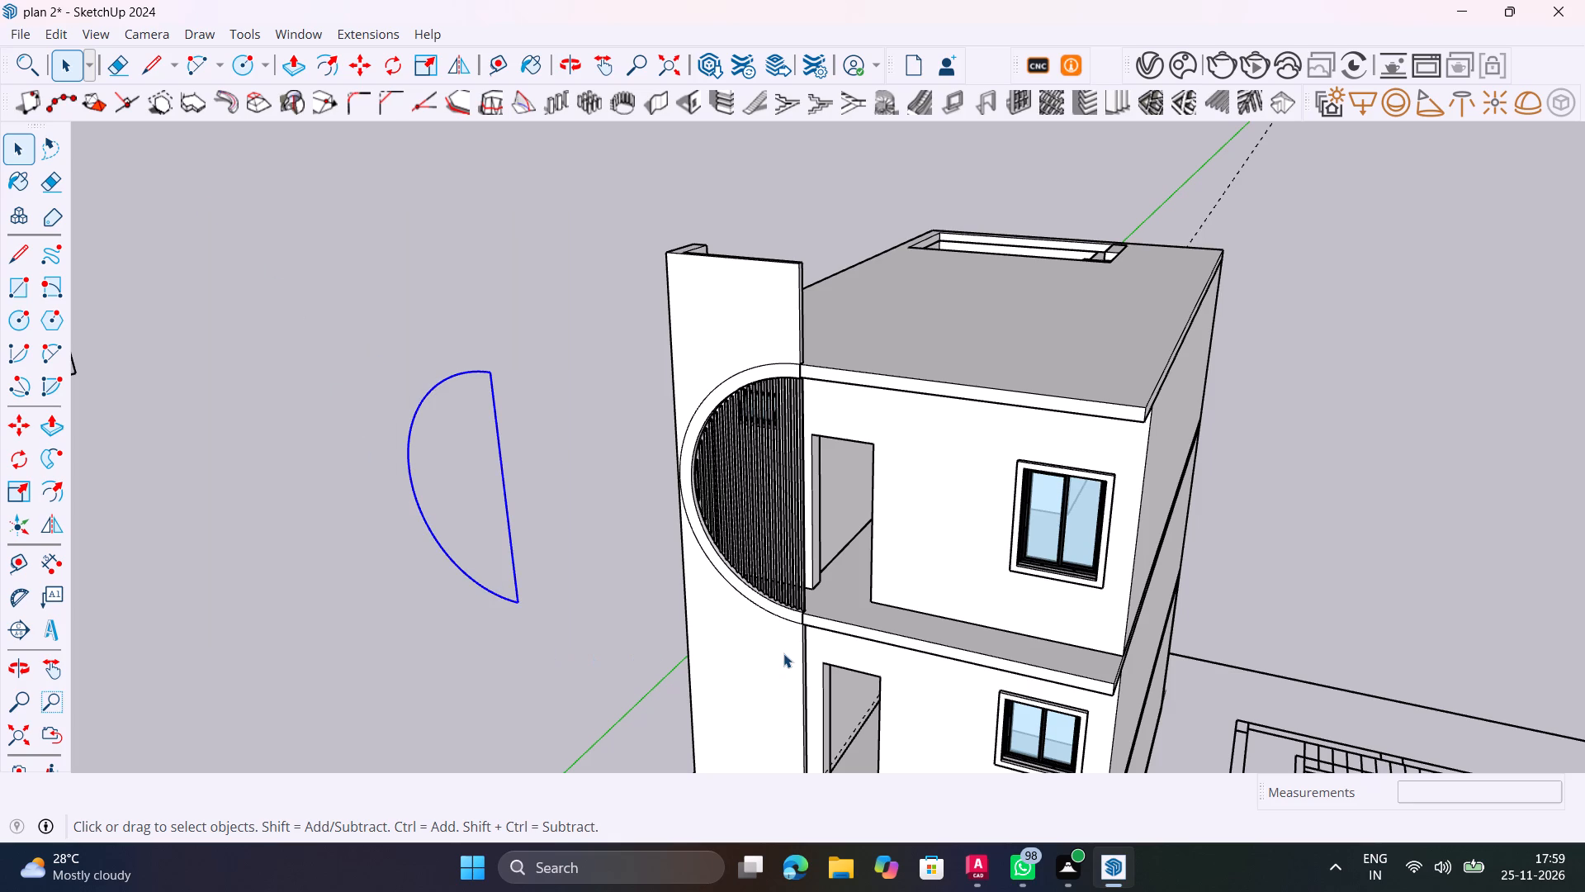
key(Delete)
Examine the house's front elevation and floor slabs with the louvres in the half-circle opening.
scroll(800, 627, down, 4)
middle_drag(789, 659, 772, 633)
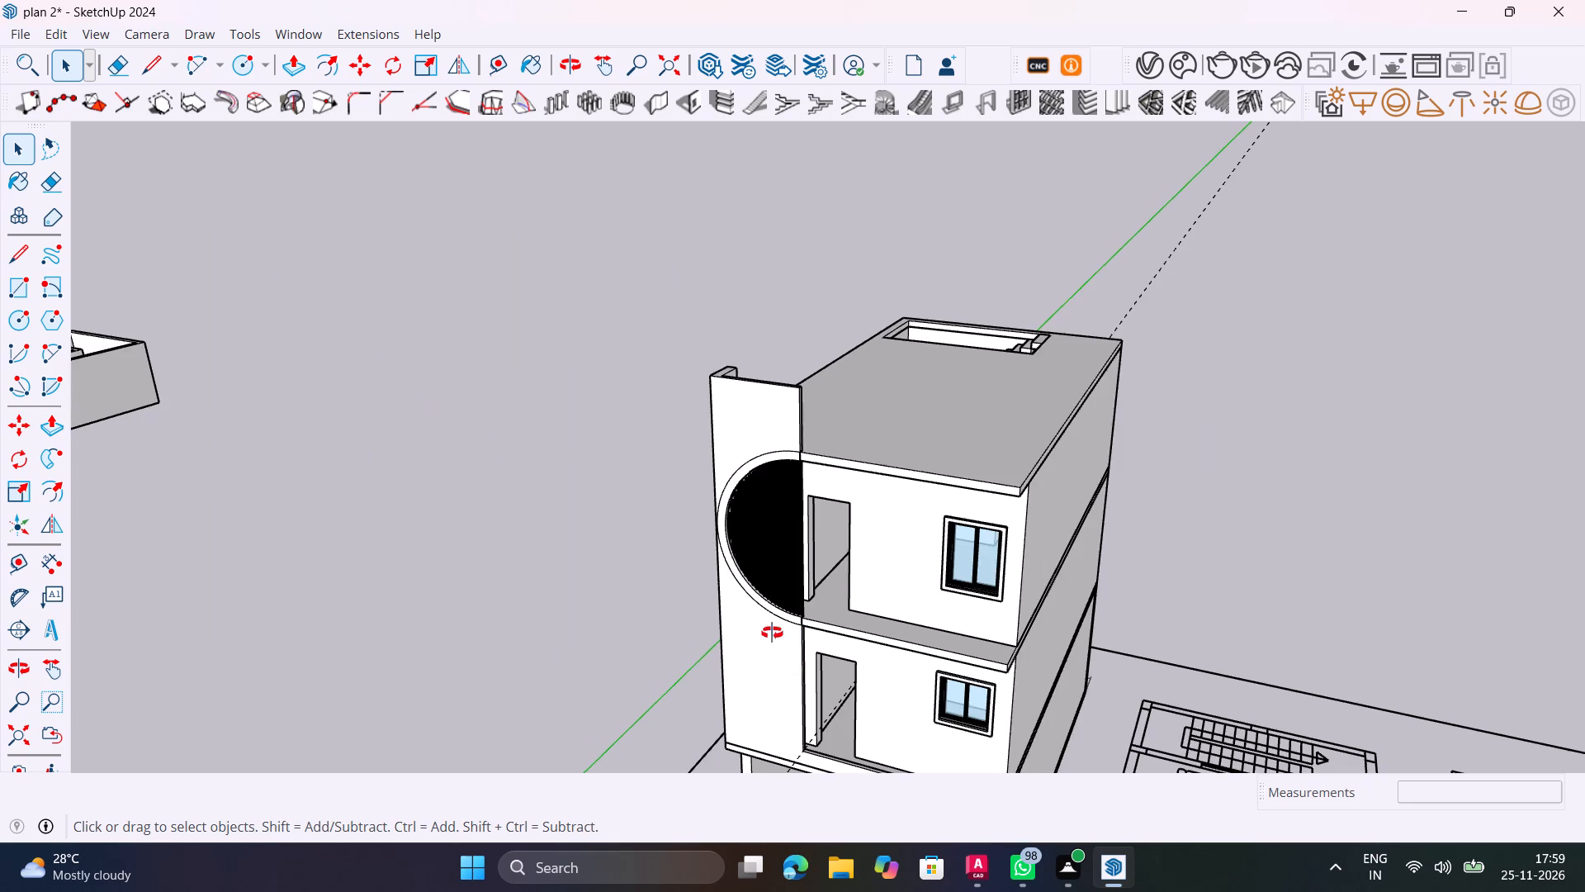
middle_drag(772, 633, 862, 427)
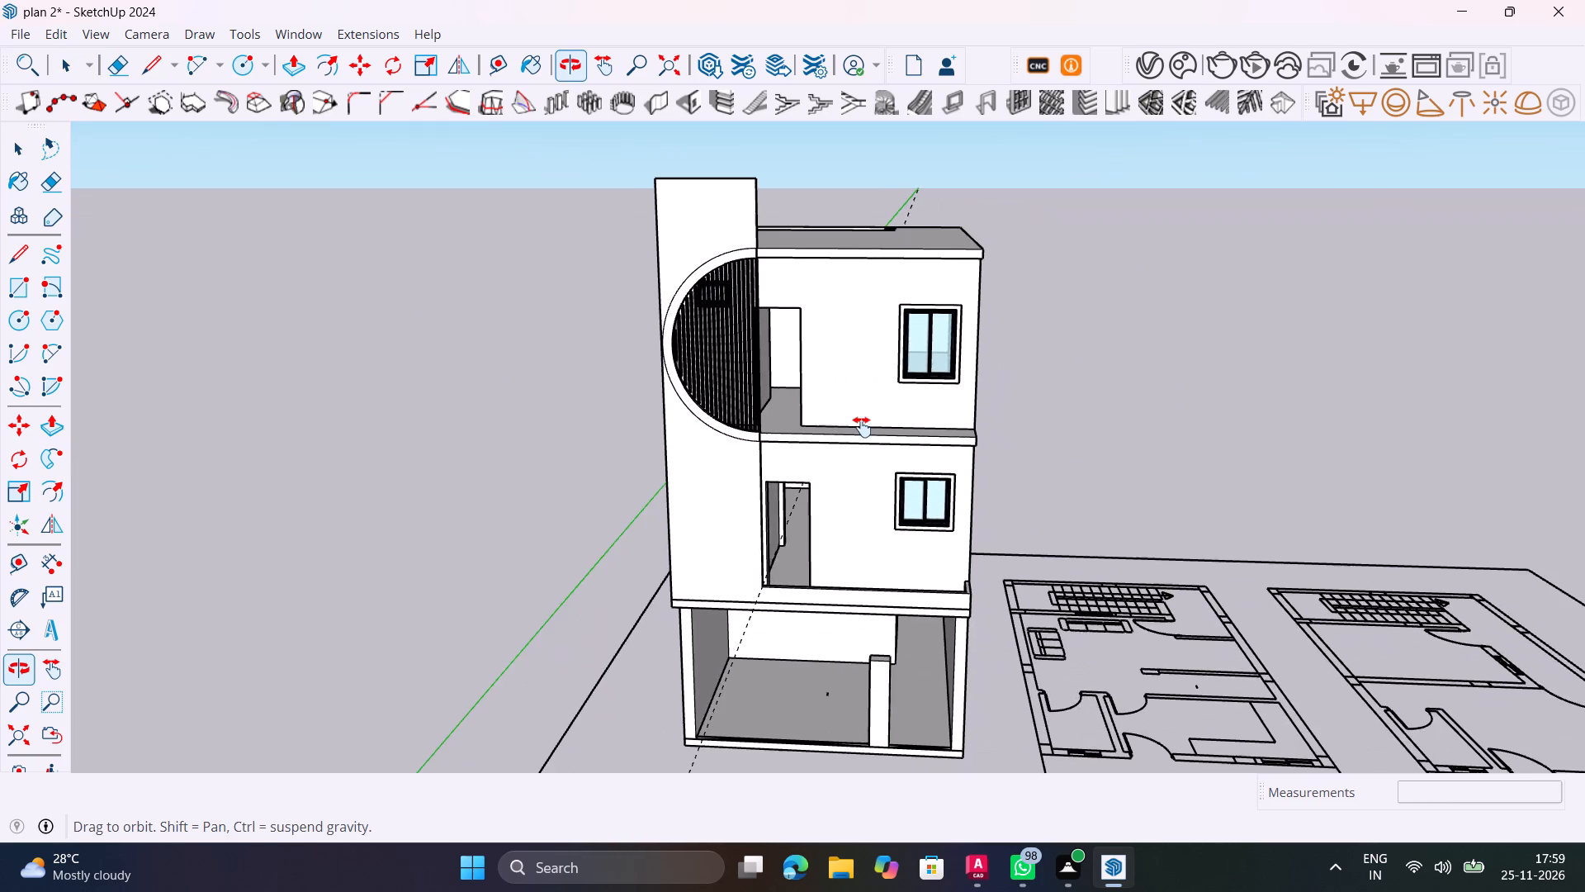
middle_drag(862, 427, 873, 430)
scroll(906, 518, up, 4)
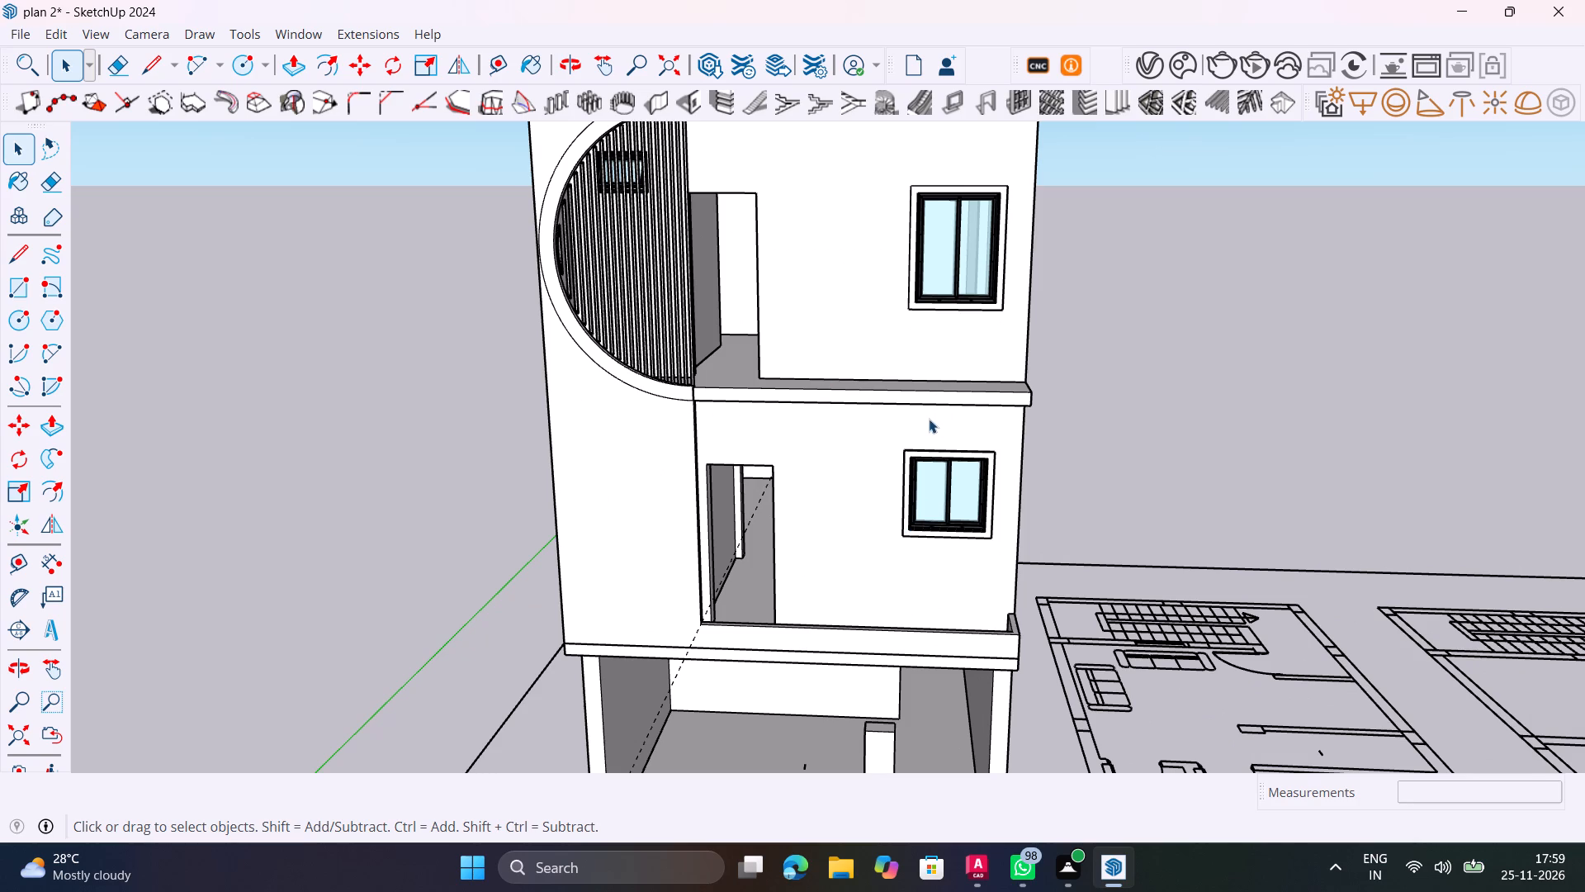
middle_drag(920, 444, 466, 801)
scroll(1023, 373, down, 4)
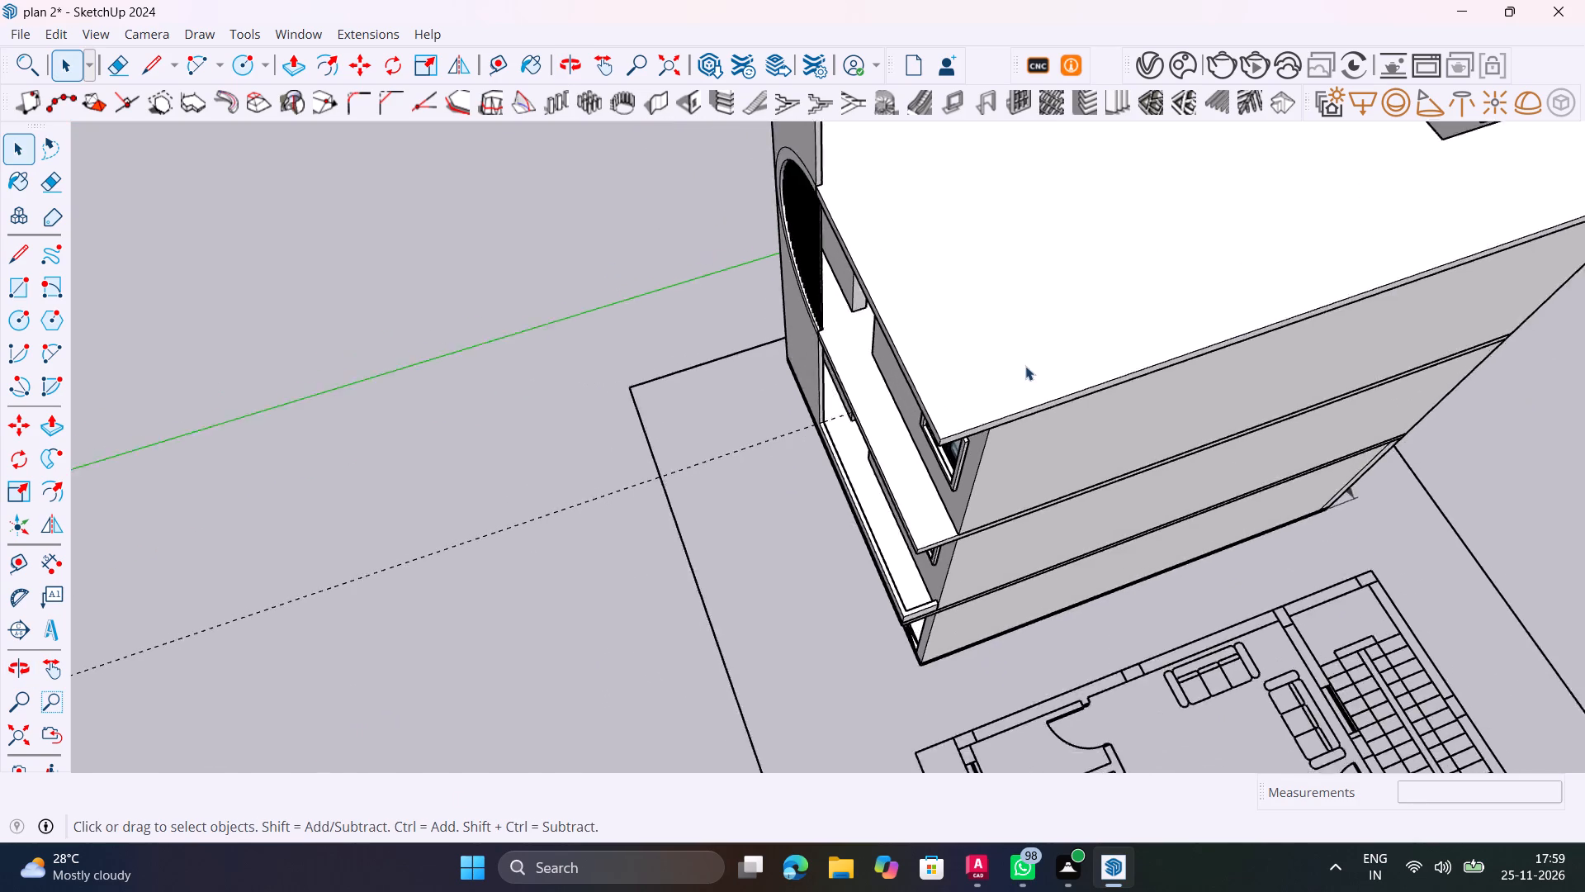
Examine the stair opening in the roof slab and the house's overall front elevation.
scroll(1025, 366, down, 11)
shift+middle_drag(1155, 259, 649, 510)
scroll(672, 541, up, 11)
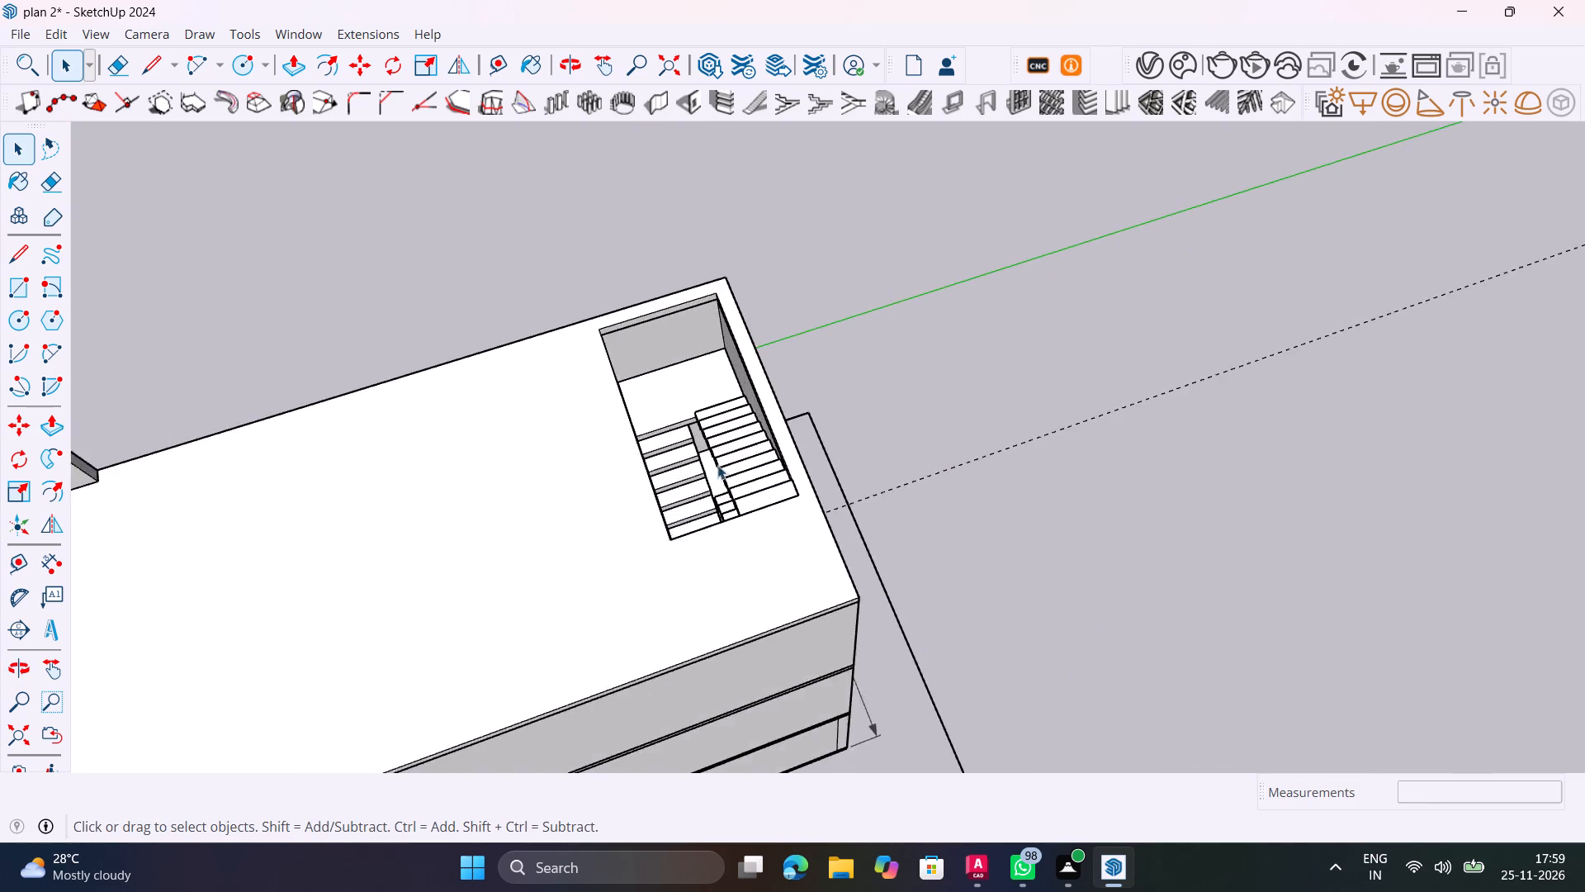
scroll(717, 465, up, 2)
middle_drag(738, 509, 823, 448)
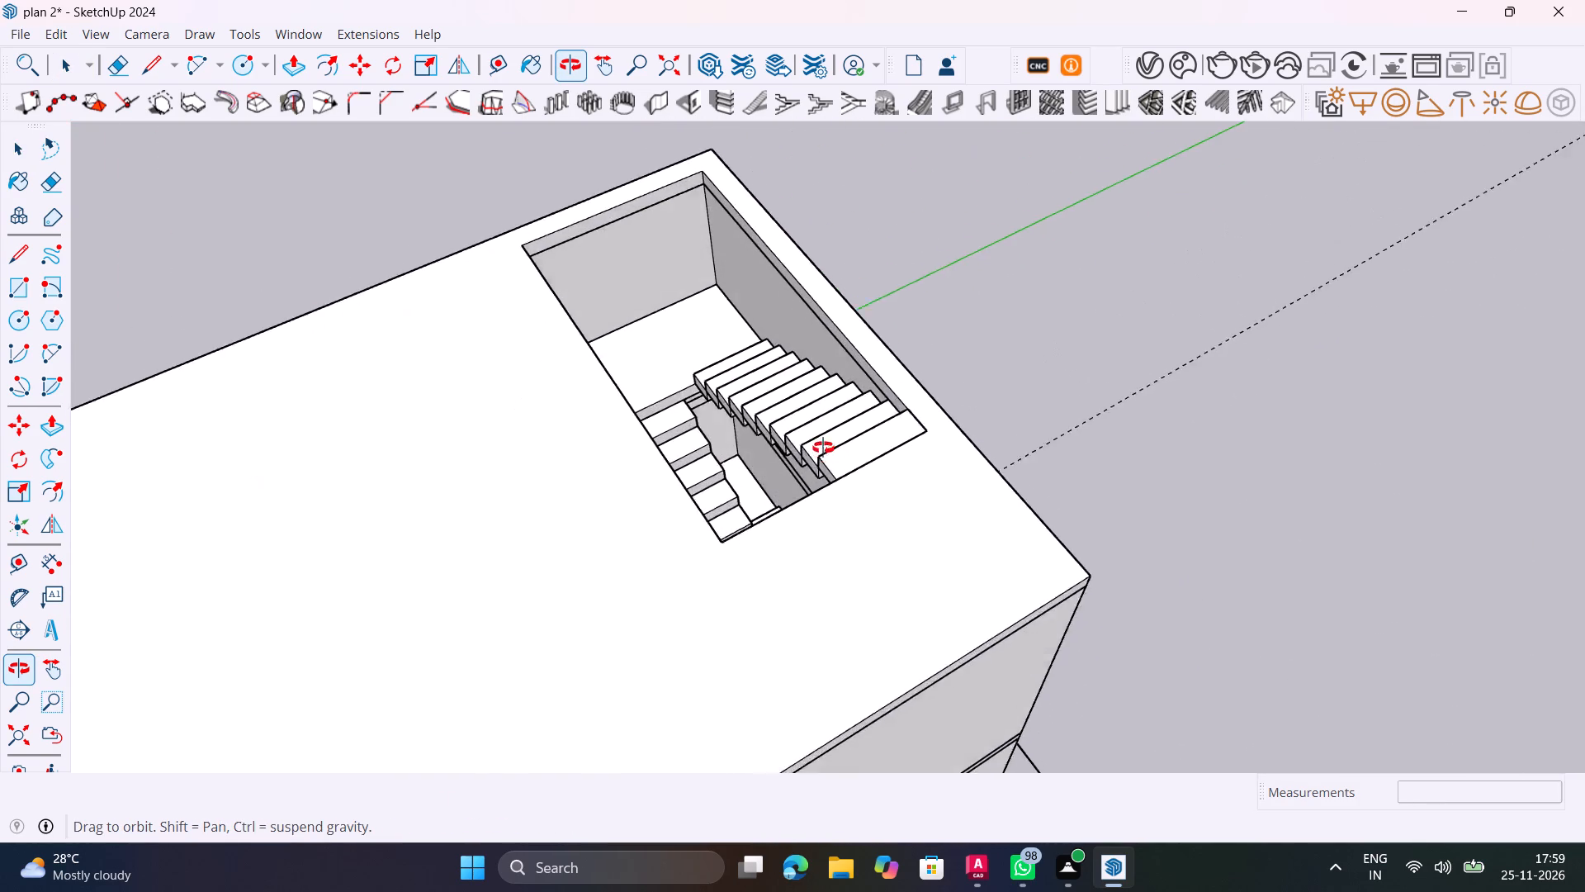
middle_drag(823, 448, 826, 441)
scroll(826, 441, up, 1)
scroll(824, 440, down, 19)
middle_drag(772, 576, 945, 324)
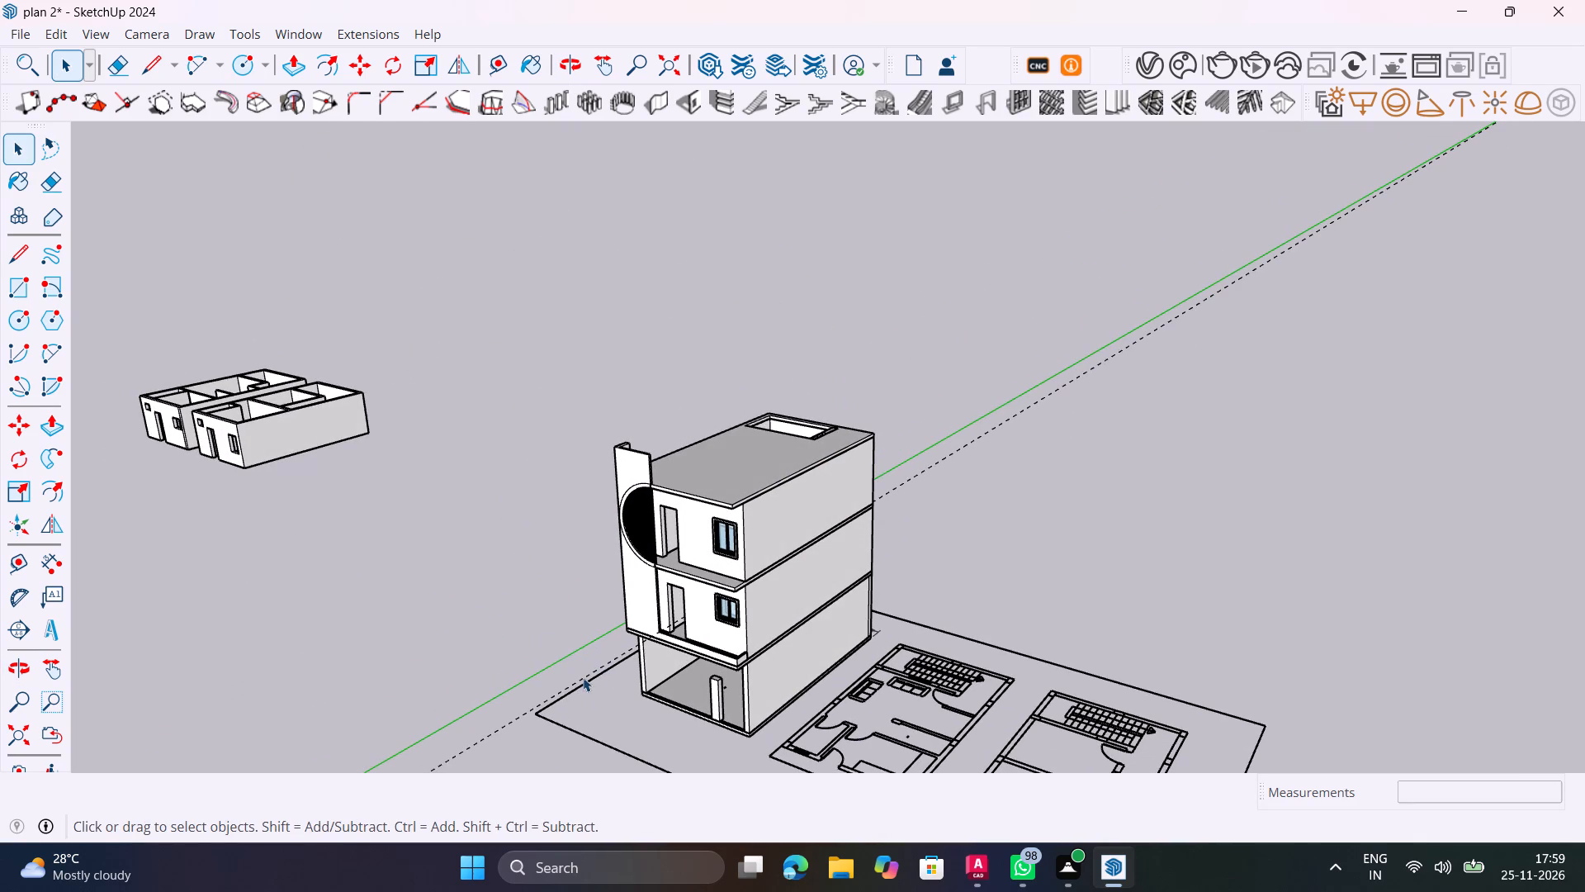
shift+middle_drag(625, 662, 747, 532)
scroll(758, 354, up, 5)
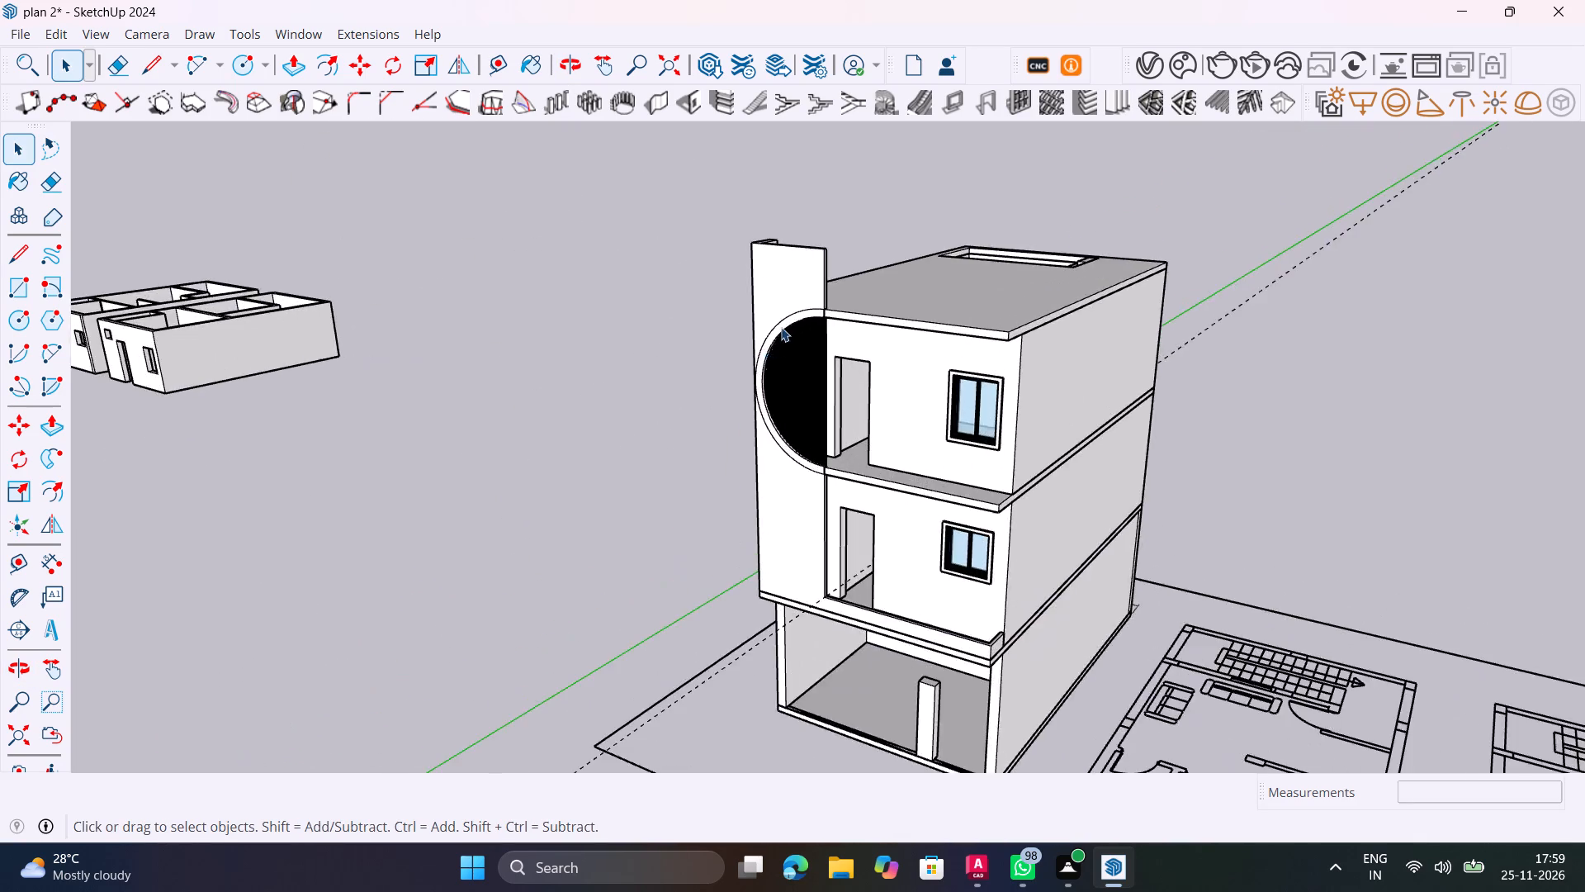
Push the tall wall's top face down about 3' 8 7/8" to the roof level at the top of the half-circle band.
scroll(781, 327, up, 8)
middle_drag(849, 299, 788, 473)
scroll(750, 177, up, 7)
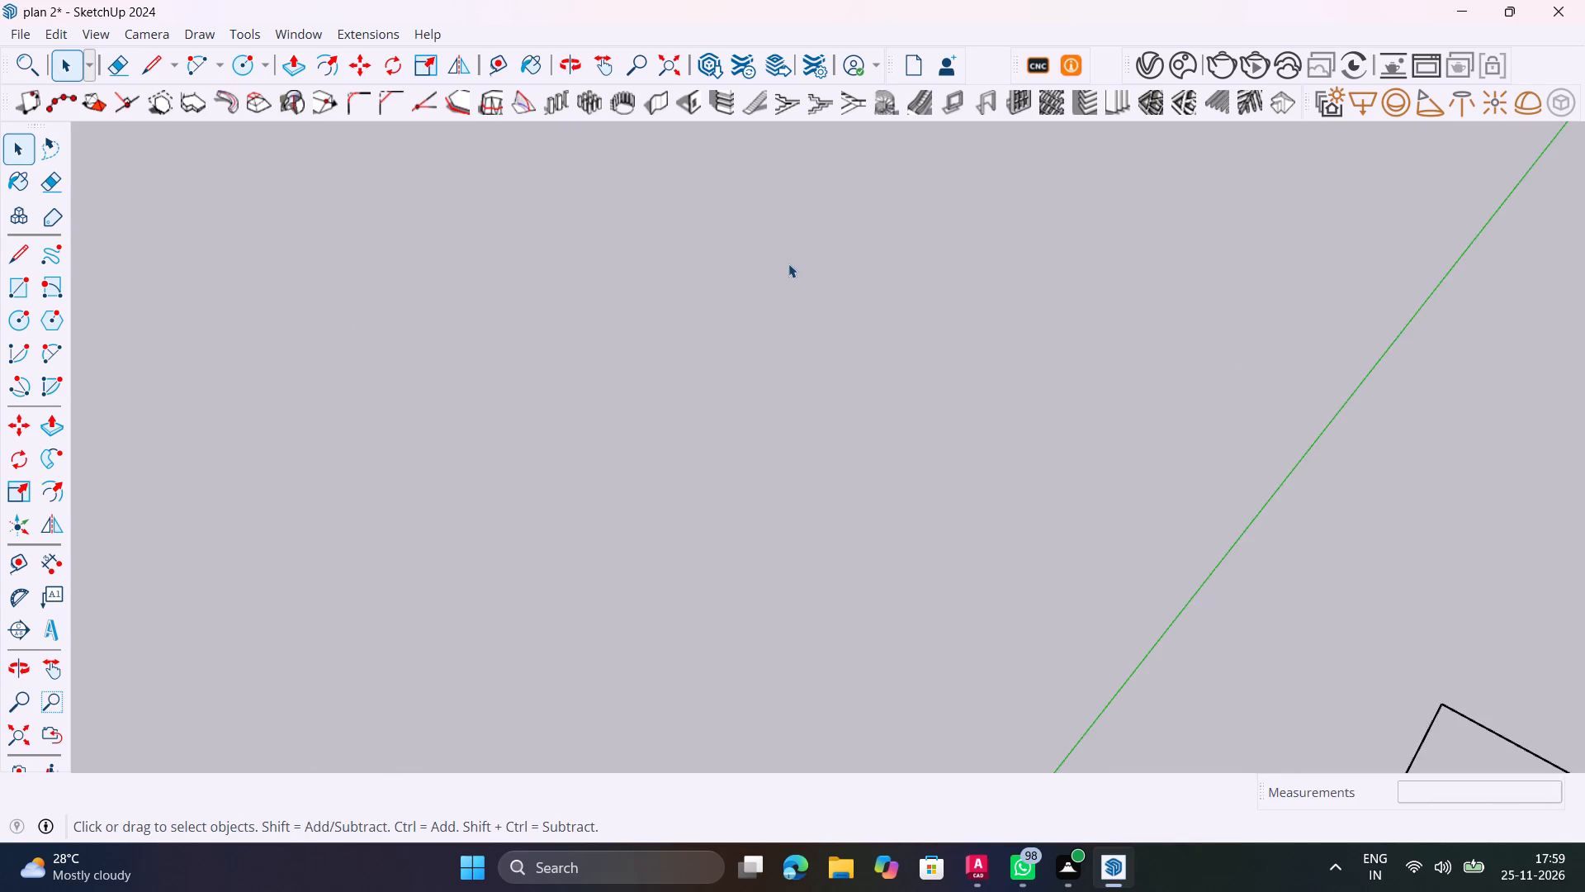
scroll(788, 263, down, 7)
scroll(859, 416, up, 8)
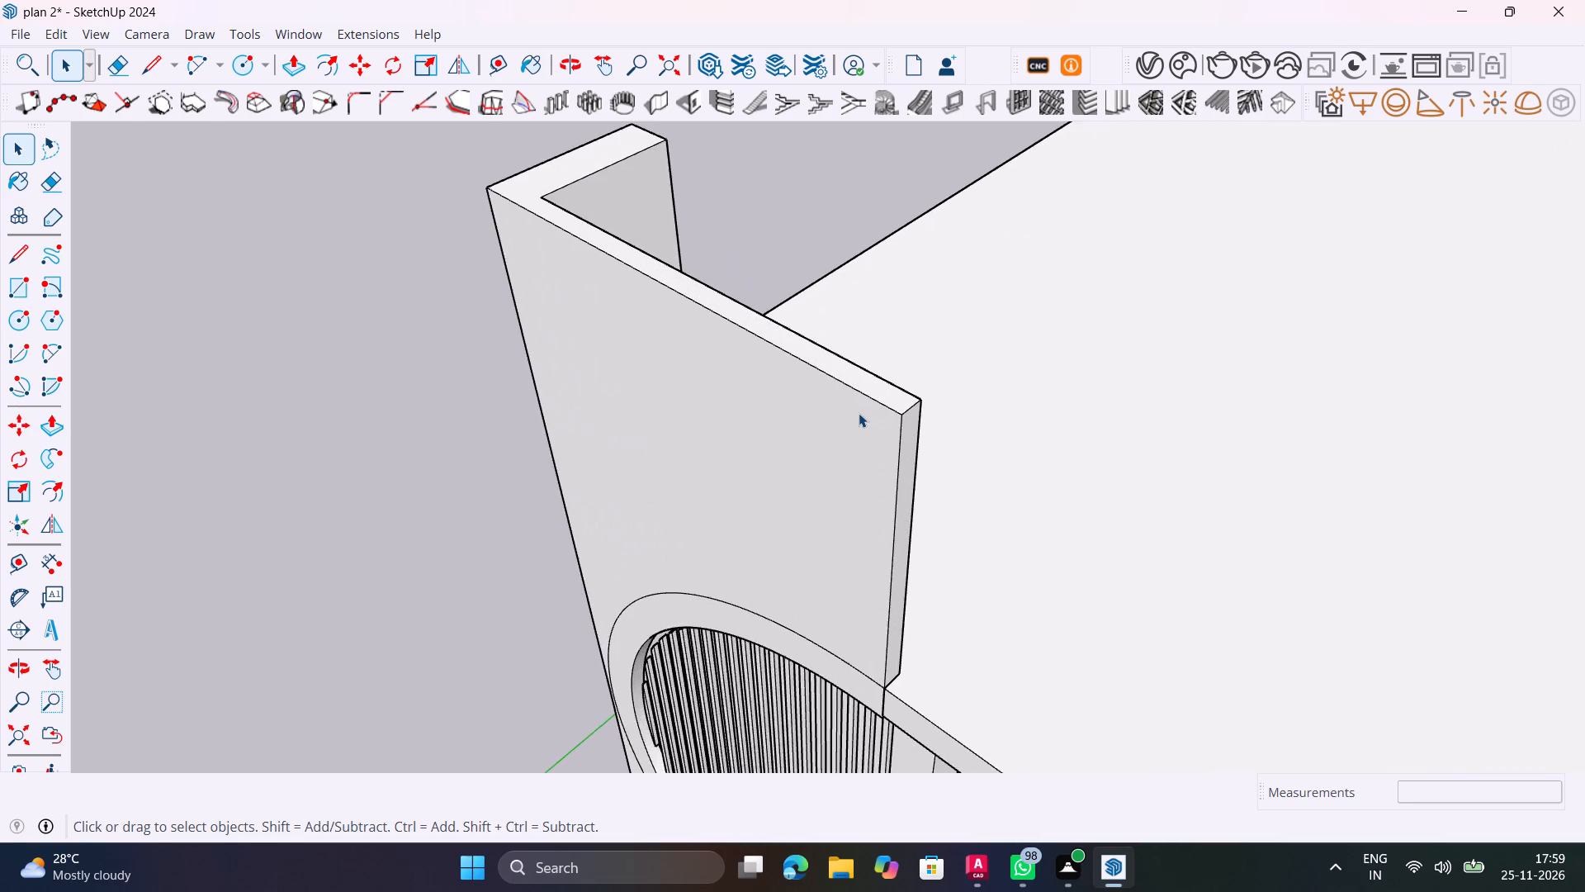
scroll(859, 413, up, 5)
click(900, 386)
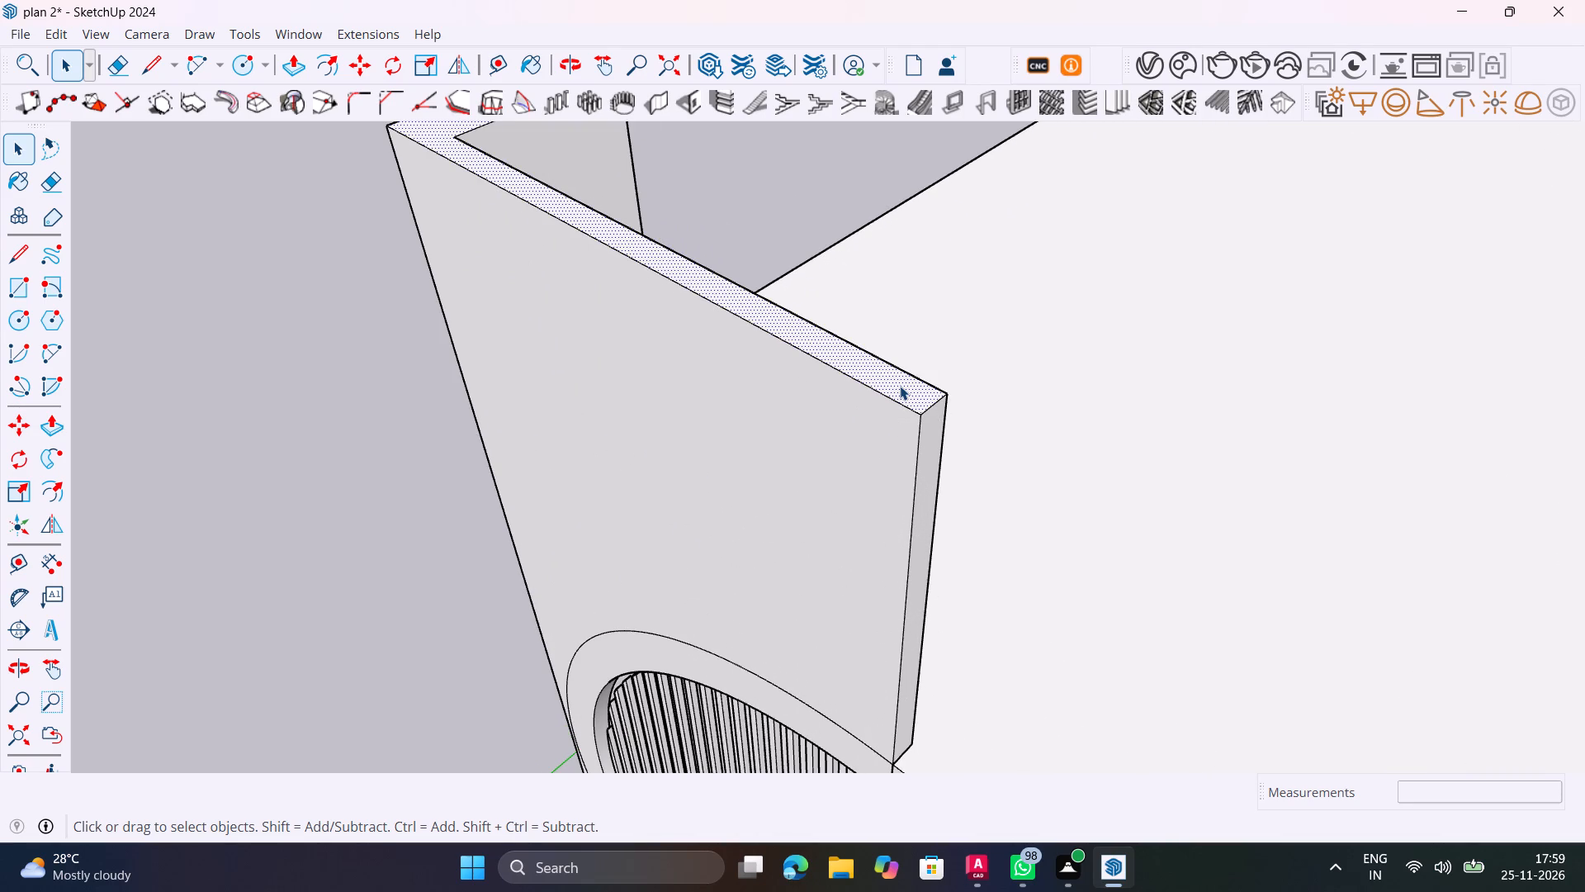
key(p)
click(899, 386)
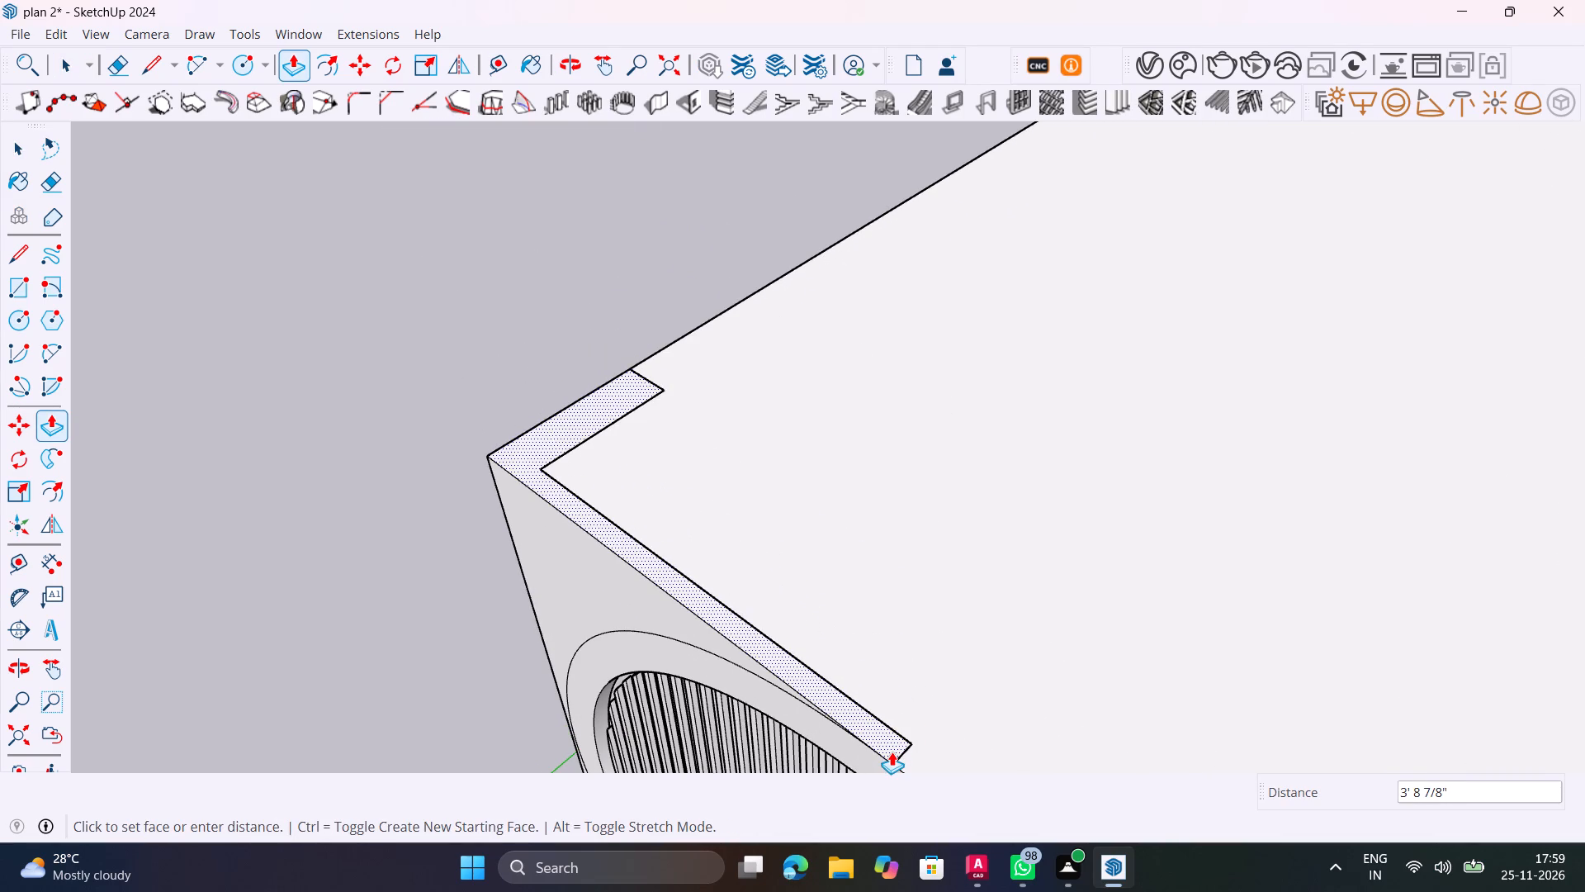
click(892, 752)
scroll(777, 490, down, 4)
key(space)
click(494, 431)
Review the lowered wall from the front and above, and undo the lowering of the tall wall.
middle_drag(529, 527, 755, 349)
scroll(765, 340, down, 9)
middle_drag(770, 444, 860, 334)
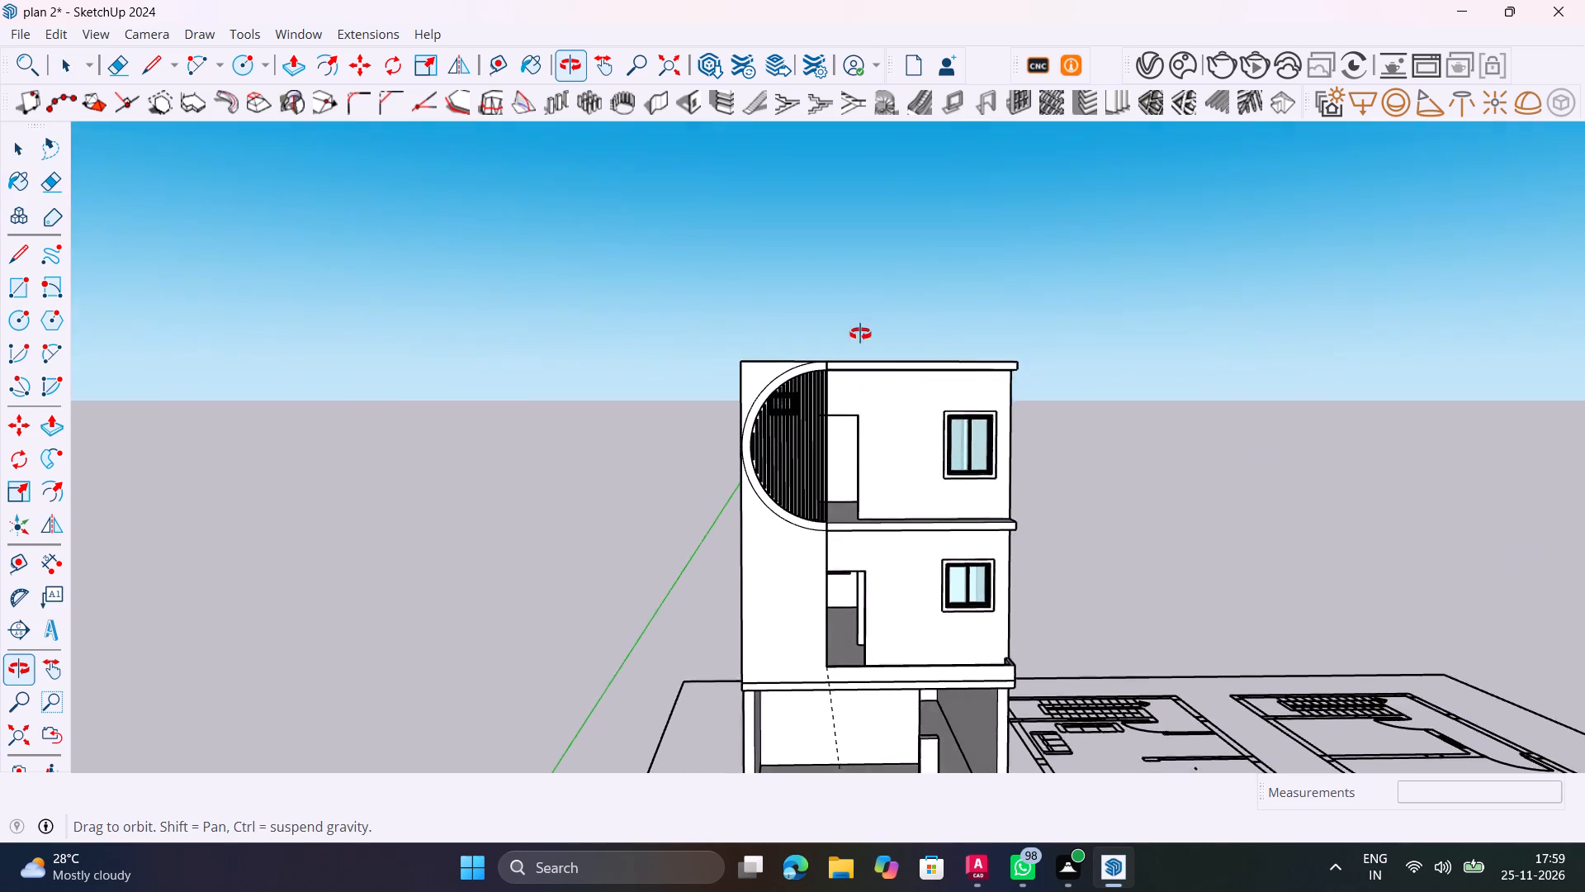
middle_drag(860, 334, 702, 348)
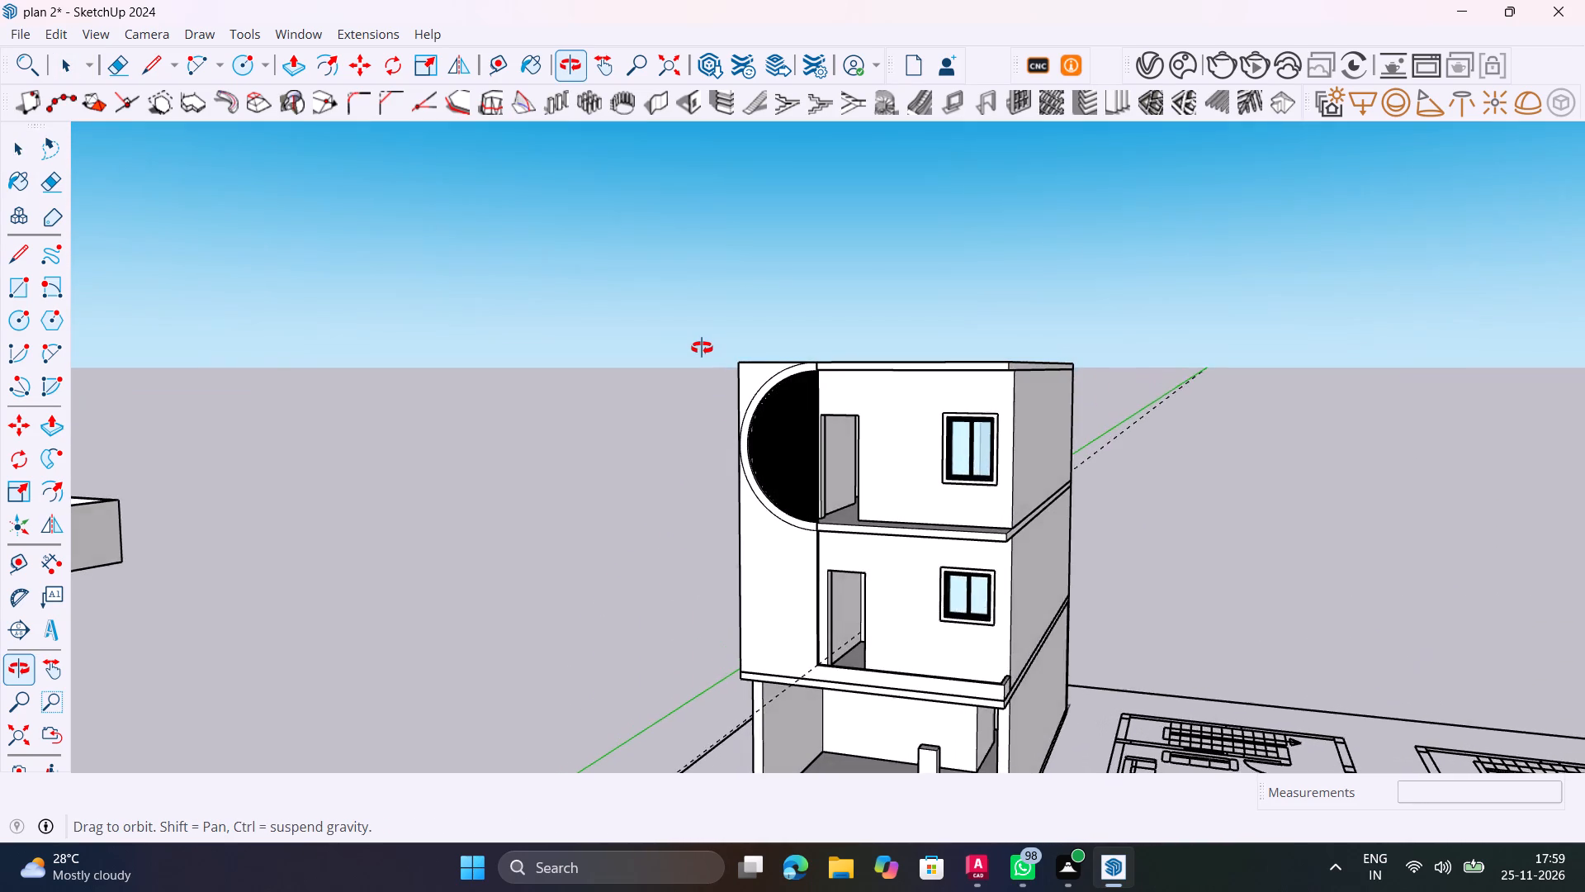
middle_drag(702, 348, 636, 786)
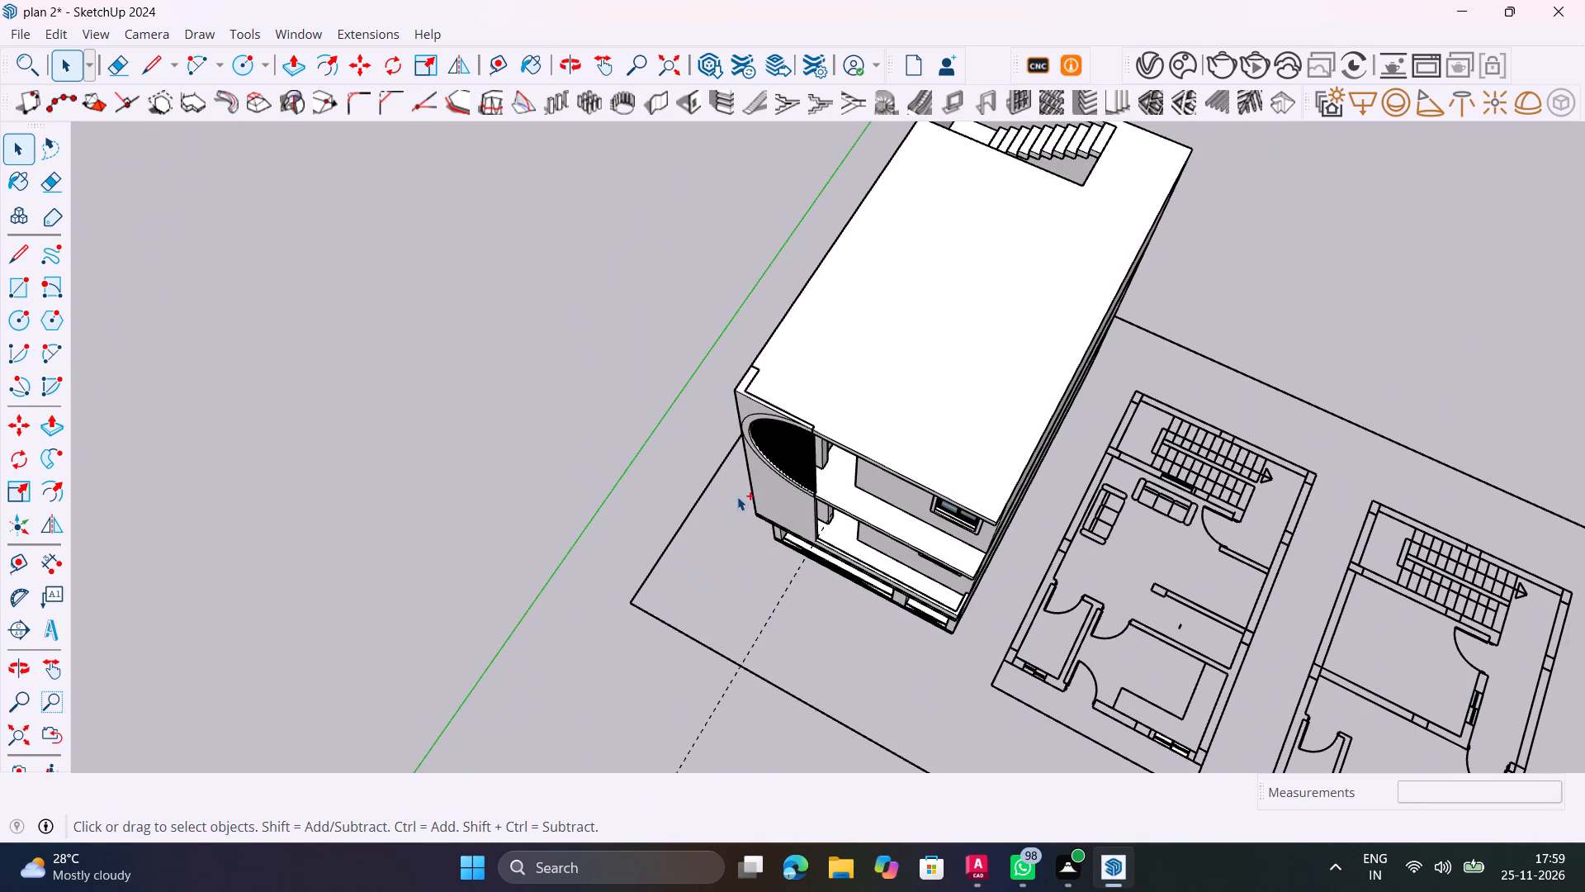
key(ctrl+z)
Copy the inner top edge of the tall wall's short side return 3" downward on its inner face.
scroll(816, 371, up, 6)
scroll(795, 439, up, 5)
middle_drag(829, 493, 635, 358)
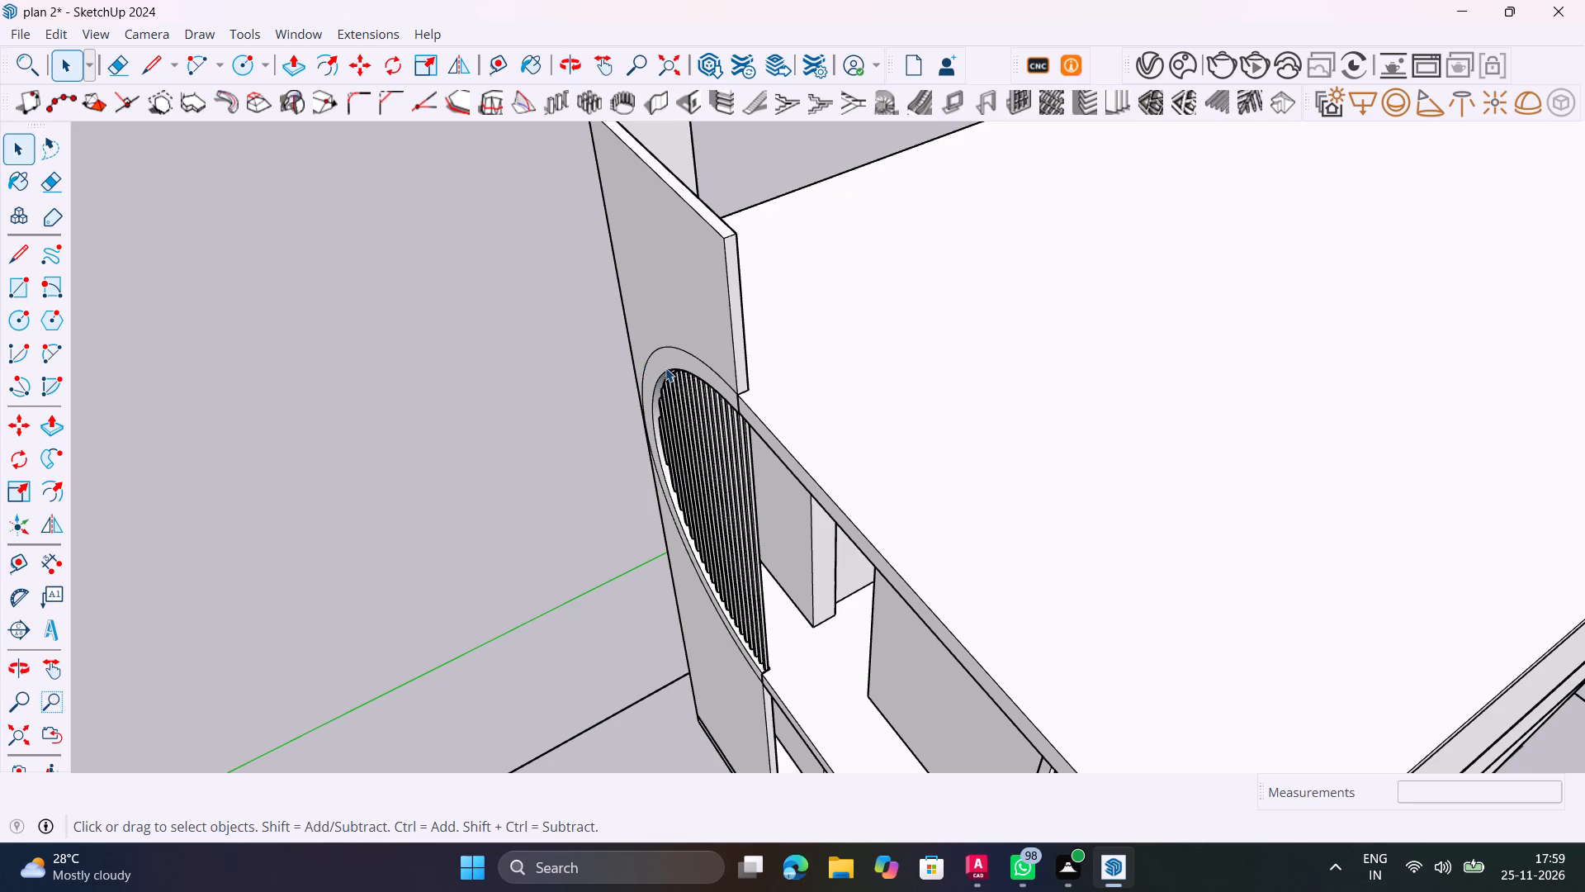
scroll(665, 368, down, 3)
shift+middle_drag(679, 368, 673, 659)
scroll(655, 451, up, 11)
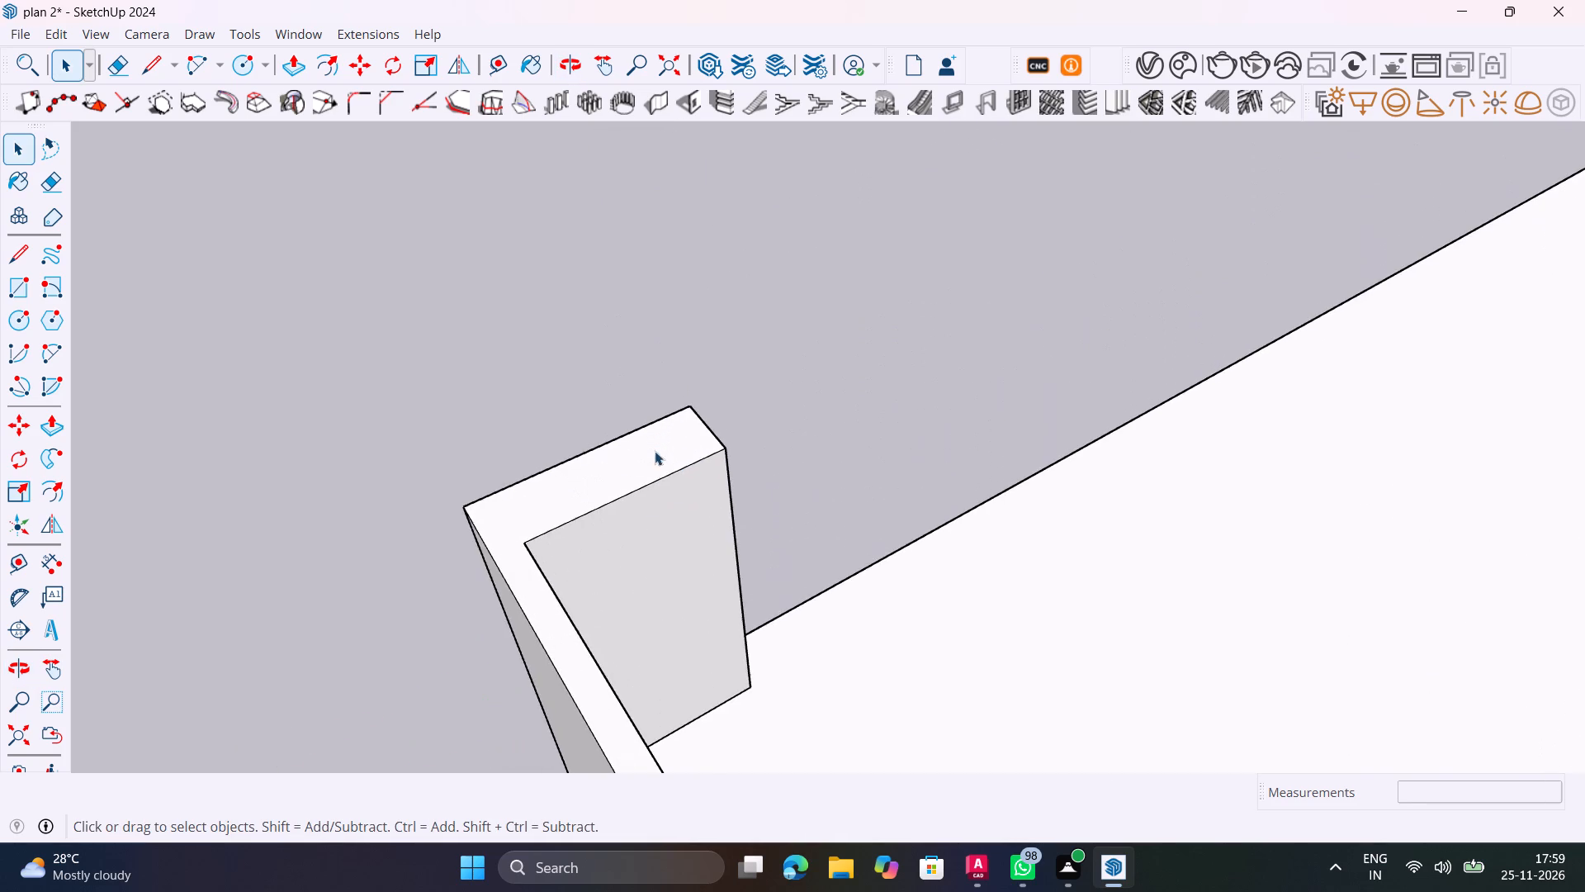
middle_drag(658, 518, 641, 510)
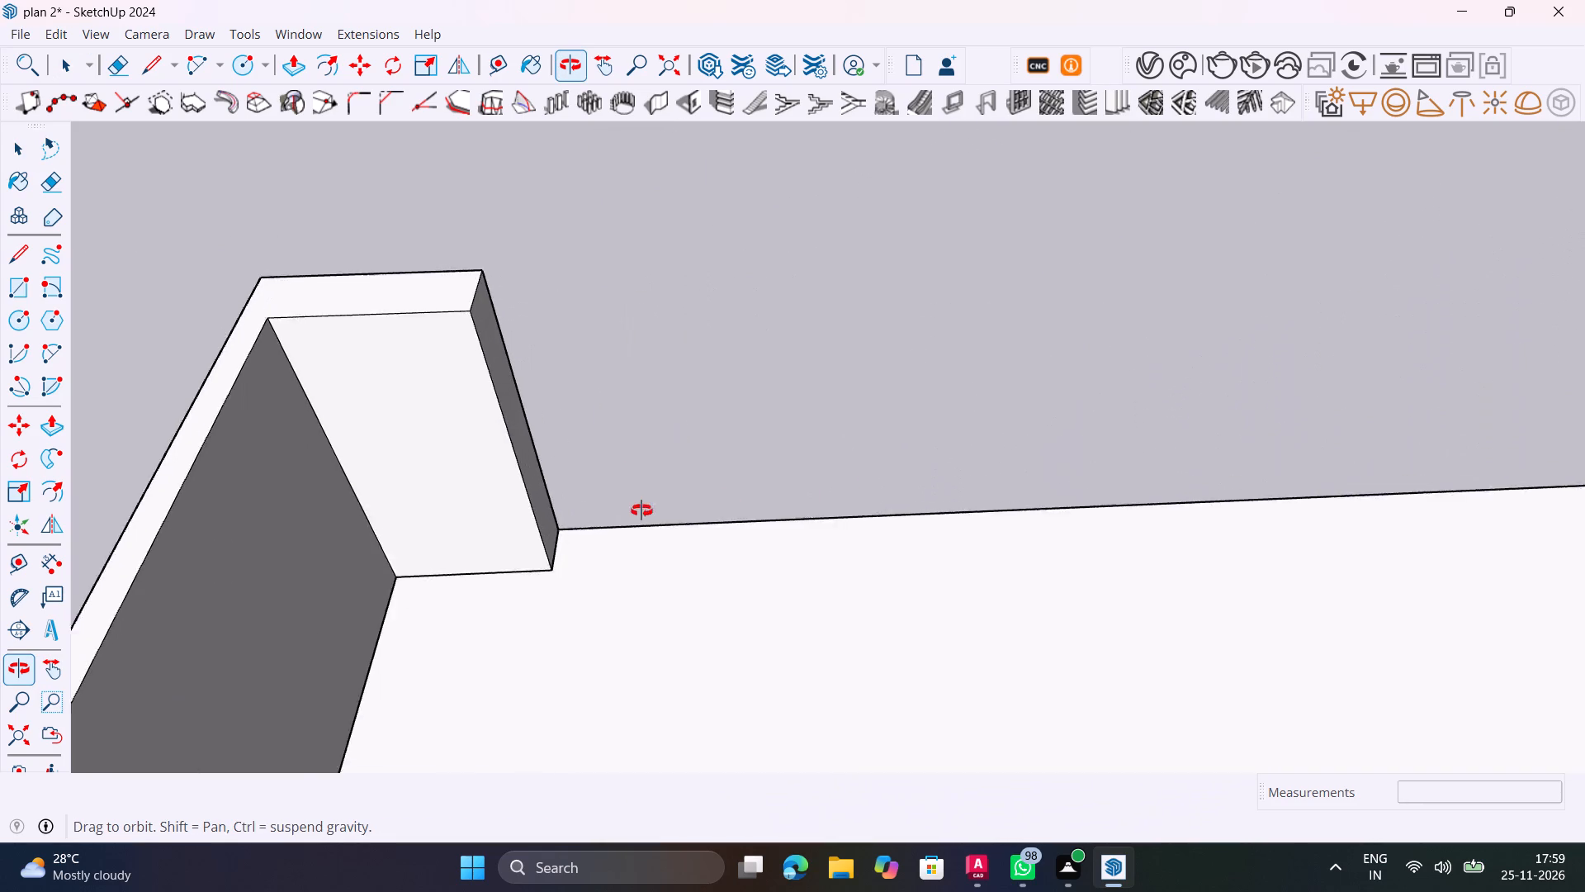
middle_drag(641, 510, 637, 510)
shift+scroll(561, 460, down, 5)
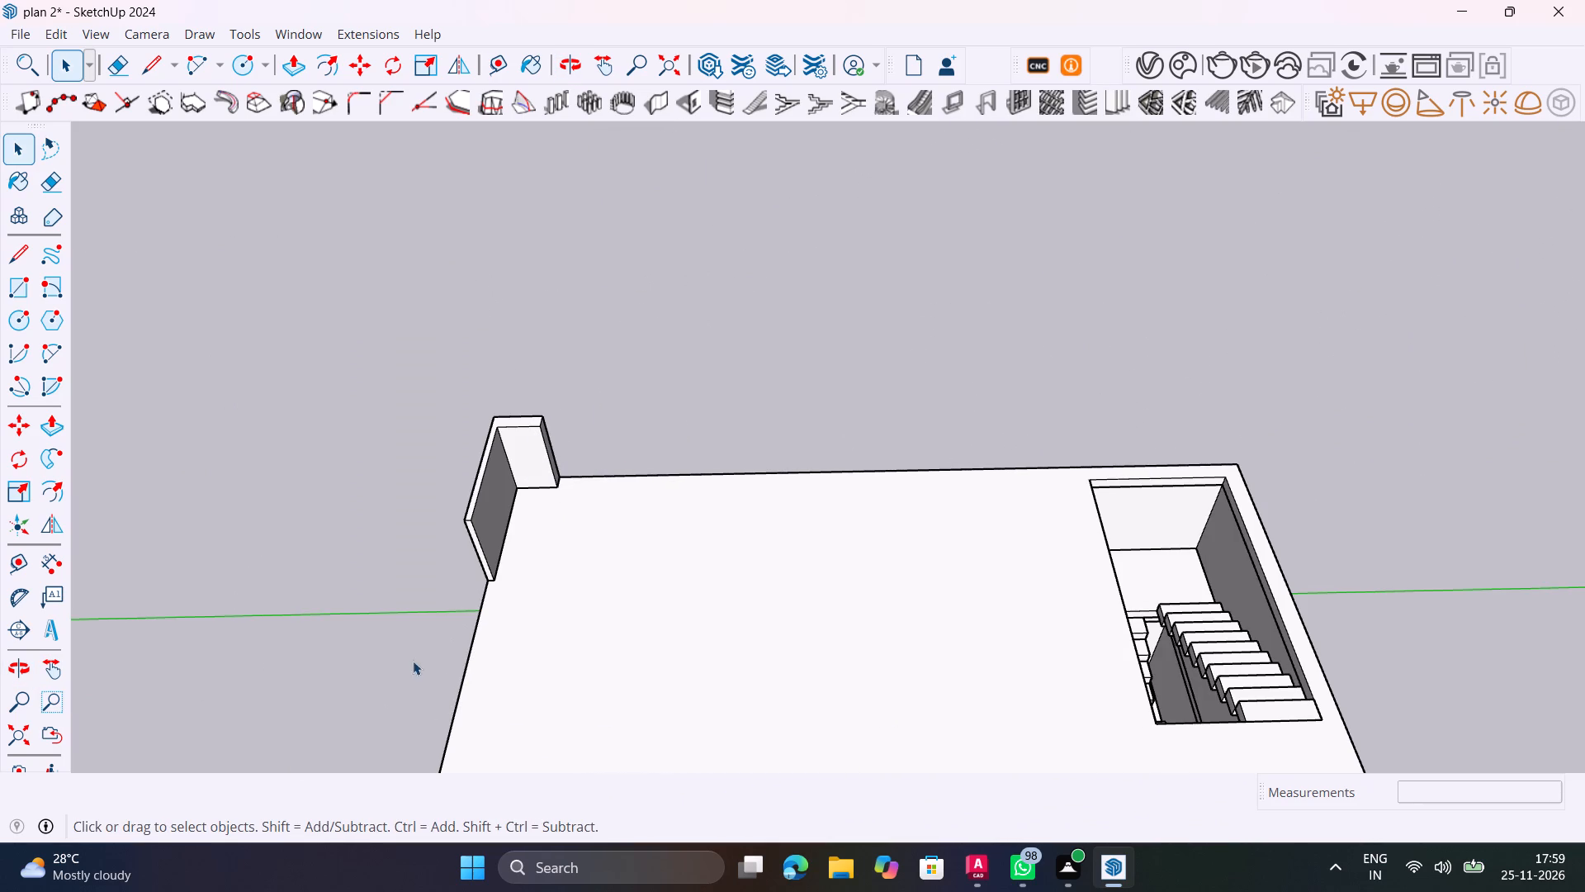
scroll(529, 426, up, 16)
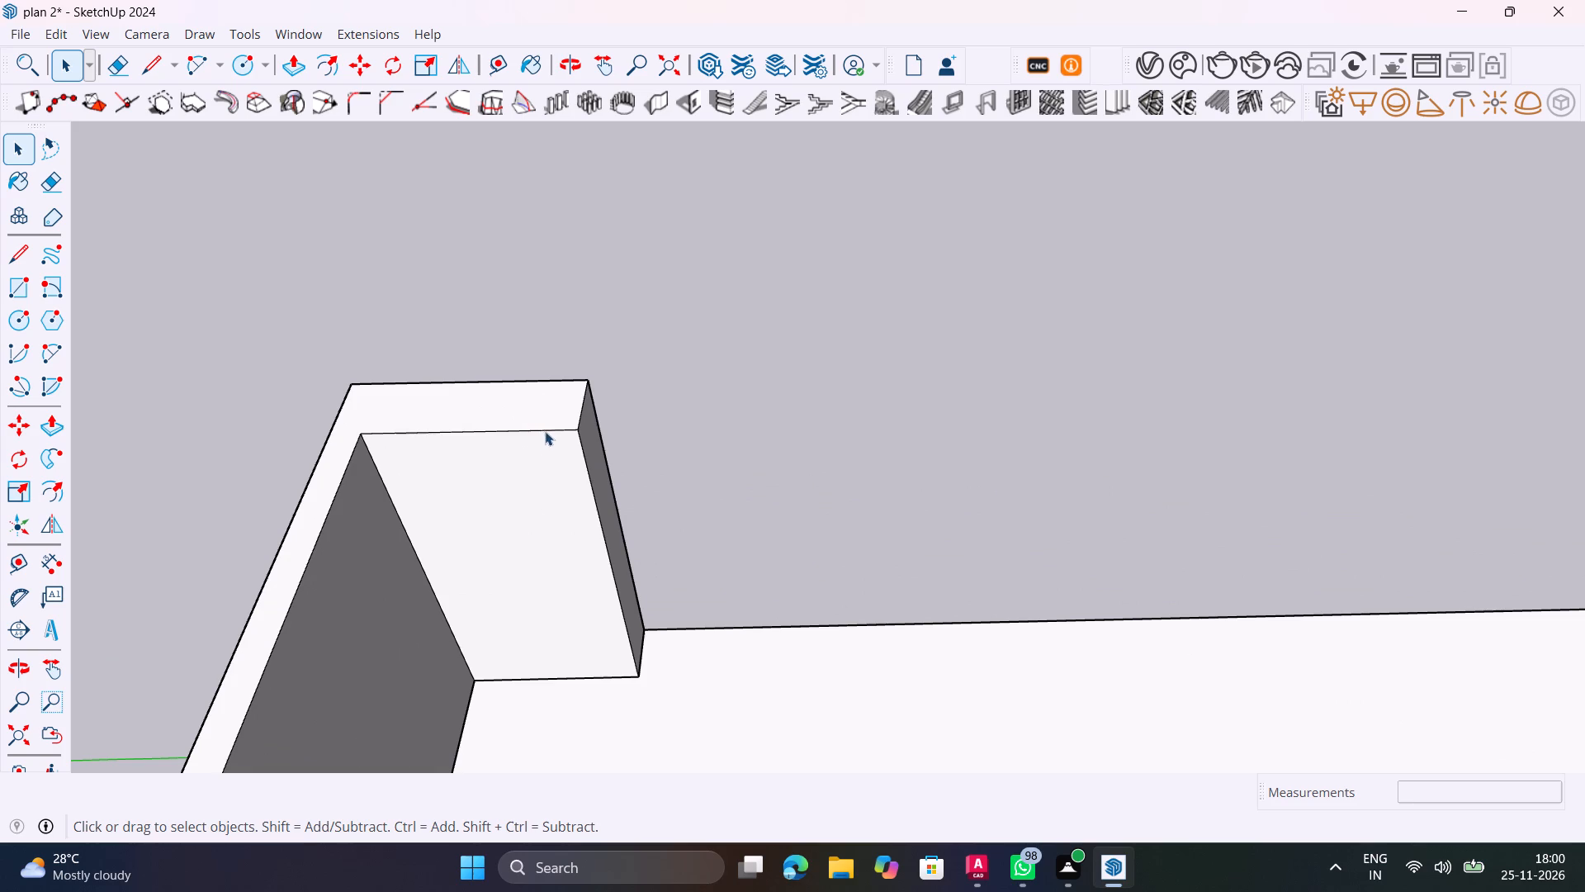
click(547, 430)
key(m)
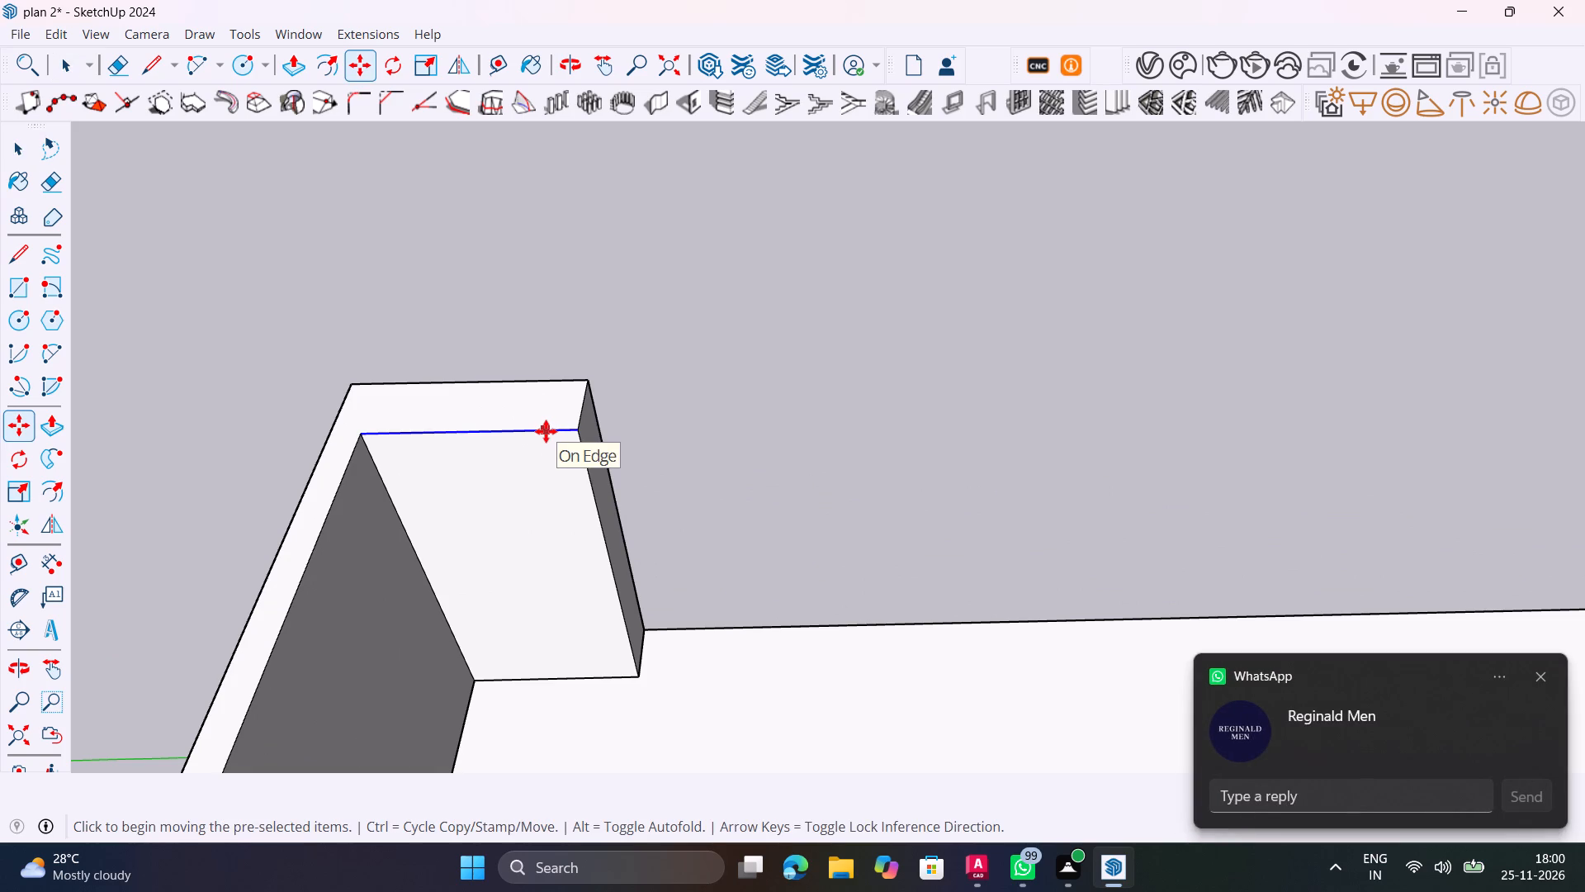
click(579, 435)
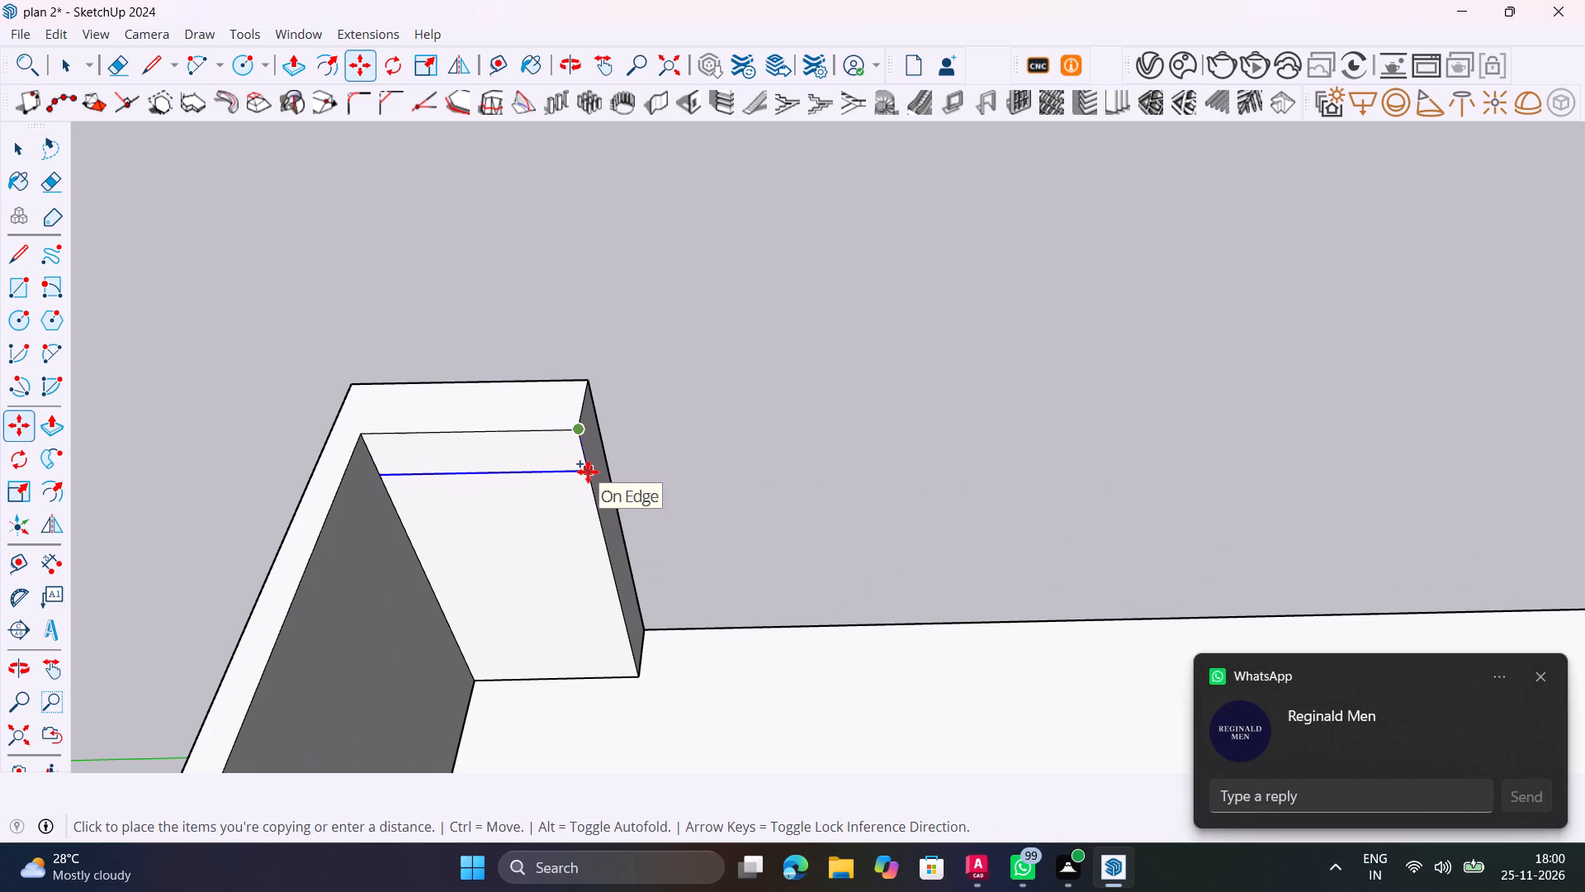
text(3")
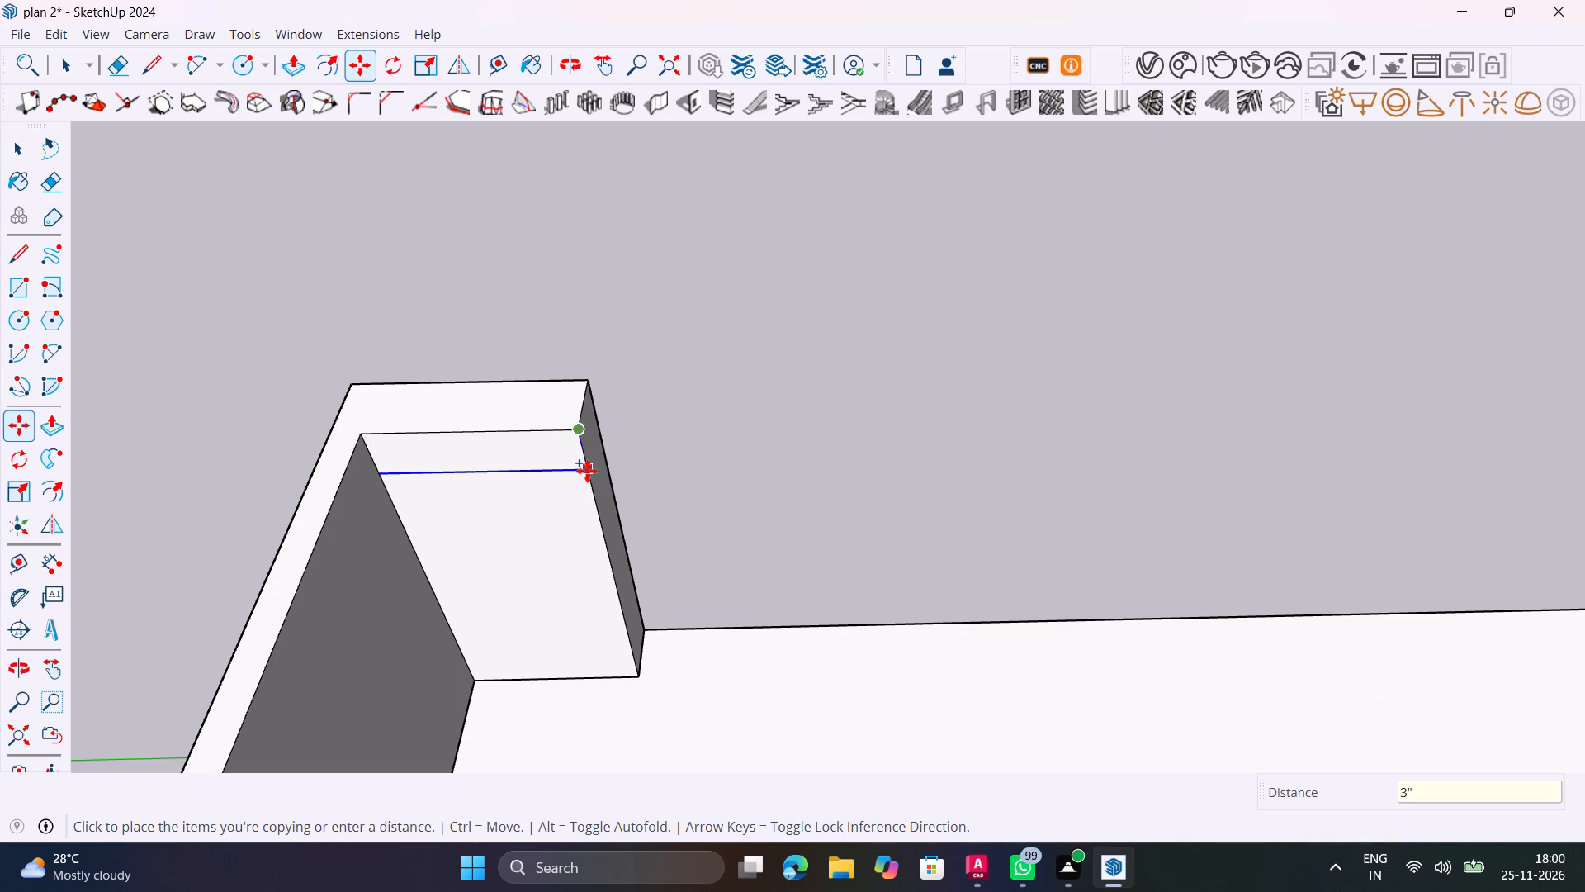
key(Return)
Push/Pull the narrow strip on the side return about 4' 11 5/8" along the tall wall to its free end.
key(space)
click(564, 444)
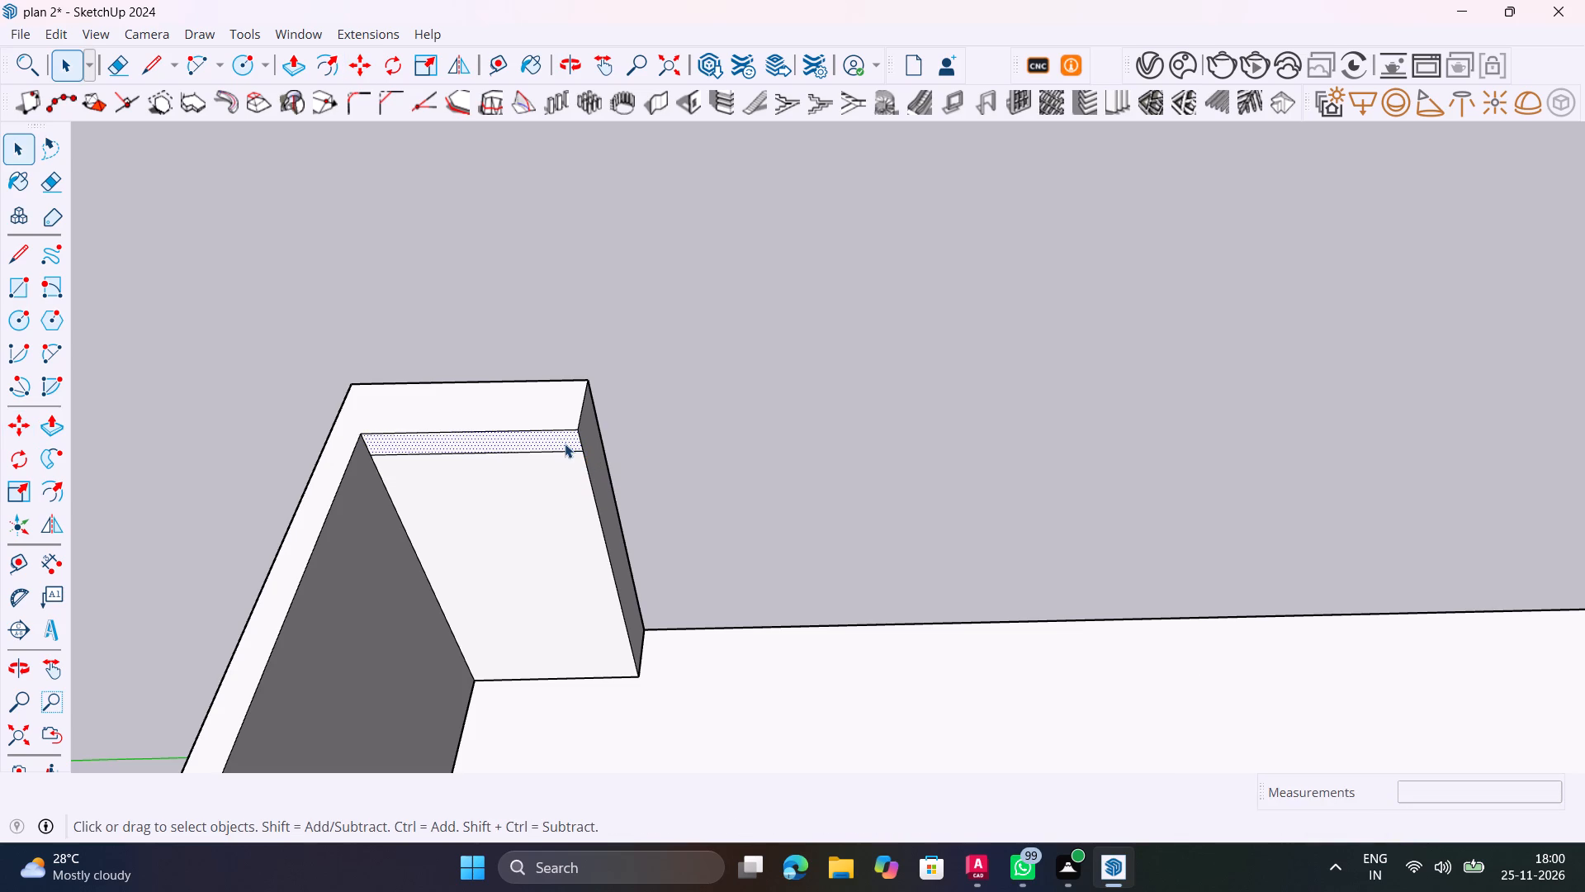
key(p)
click(561, 443)
scroll(563, 436, down, 8)
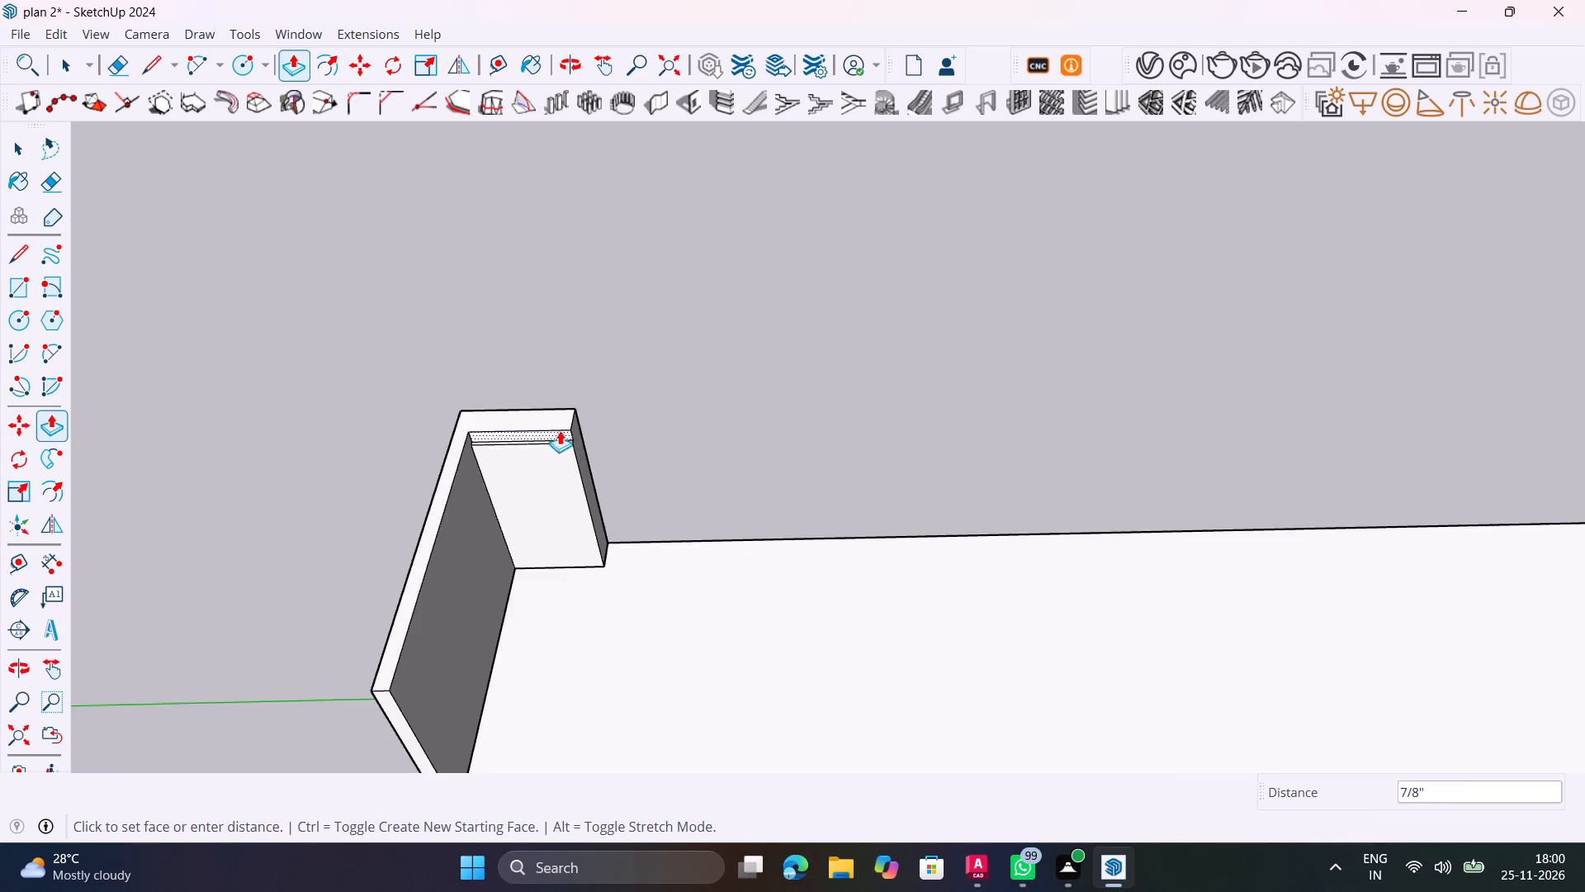
scroll(560, 430, down, 5)
scroll(518, 548, down, 16)
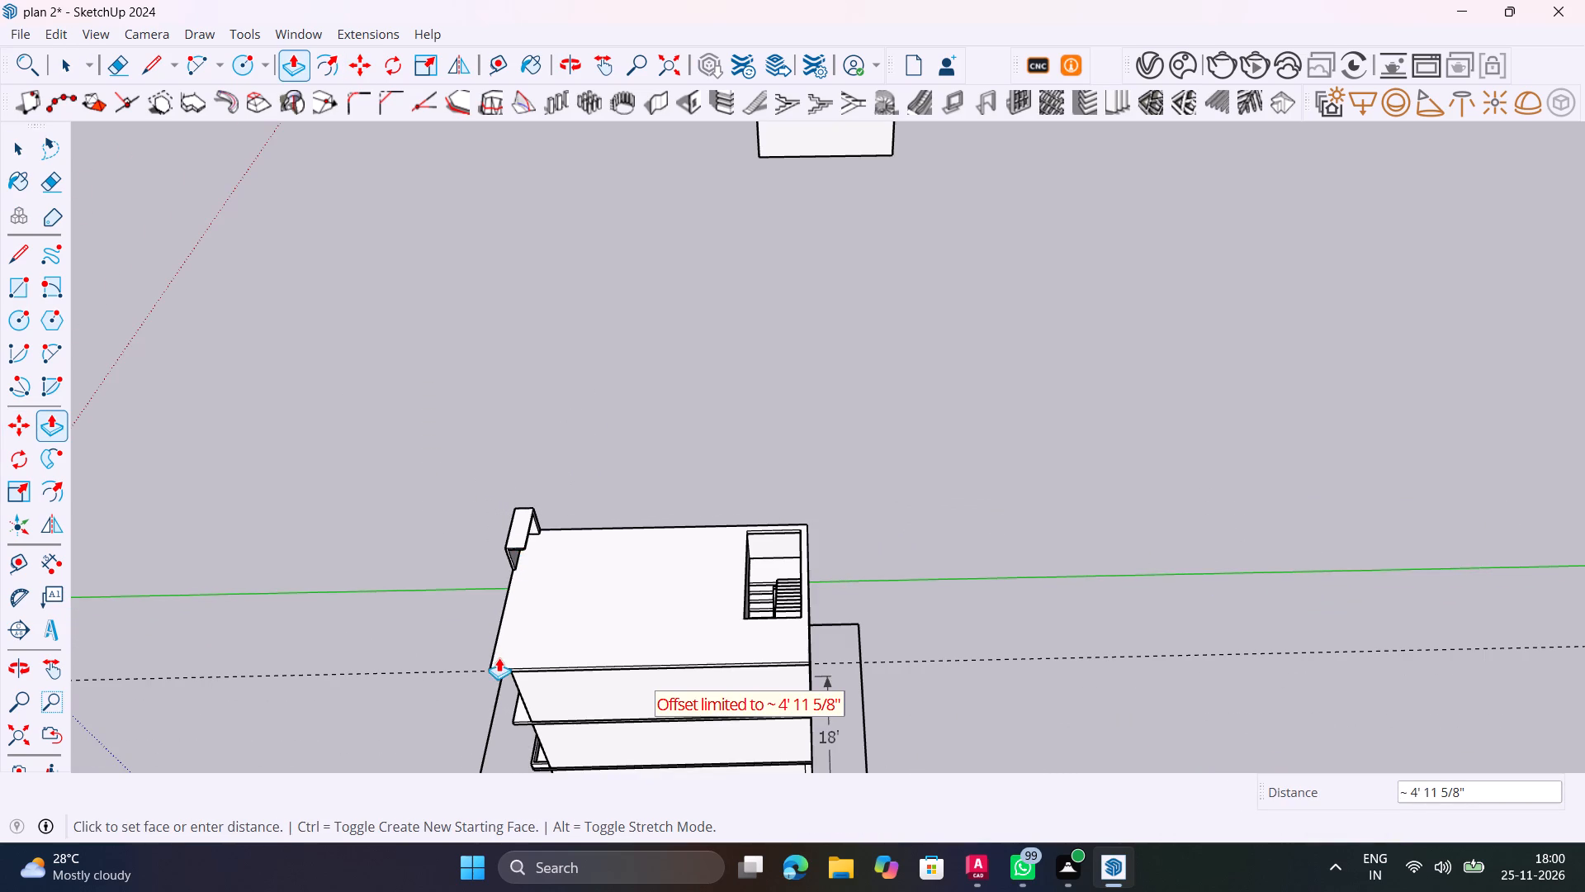
middle_drag(533, 662, 1007, 434)
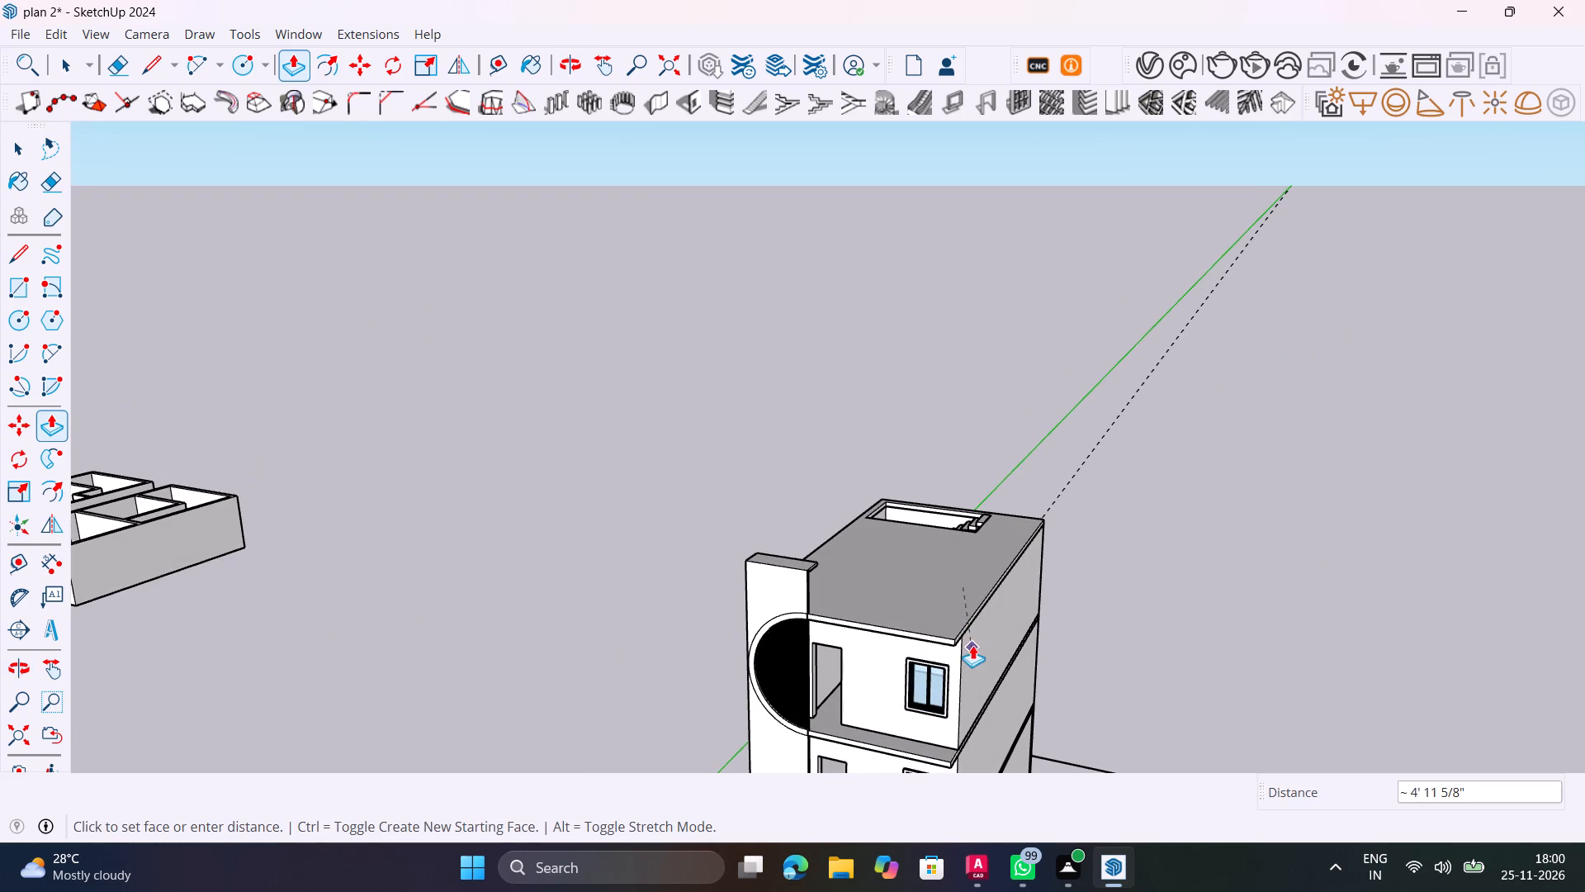
click(958, 636)
Extend the strip's end face about 12' 5 3/16" across the front to the roof slab's far front corner.
scroll(816, 548, up, 11)
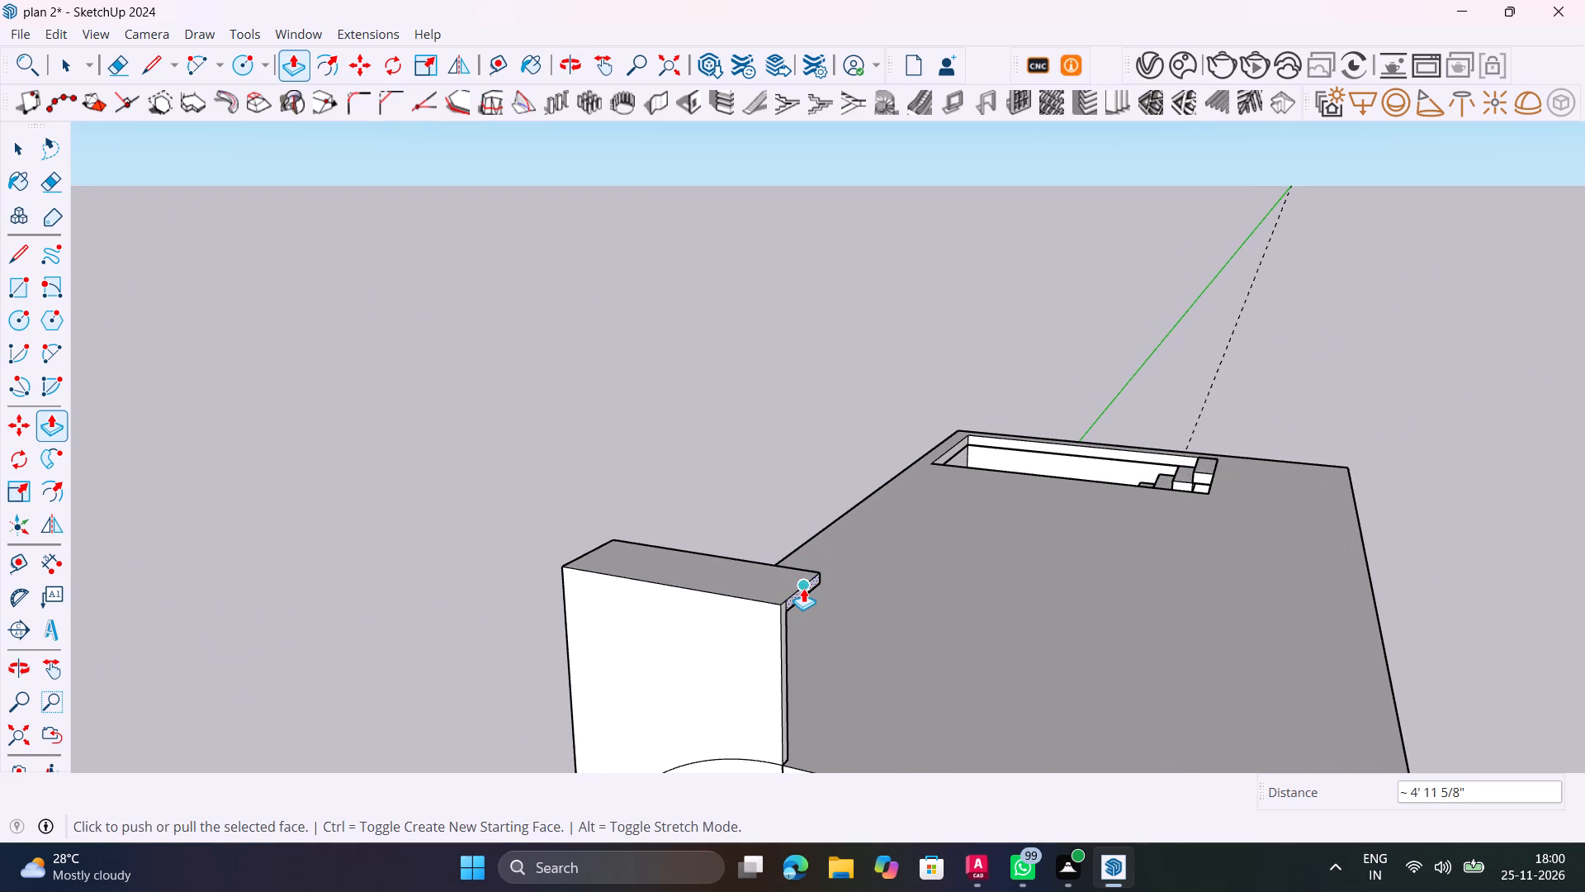
click(803, 588)
scroll(1063, 600, down, 10)
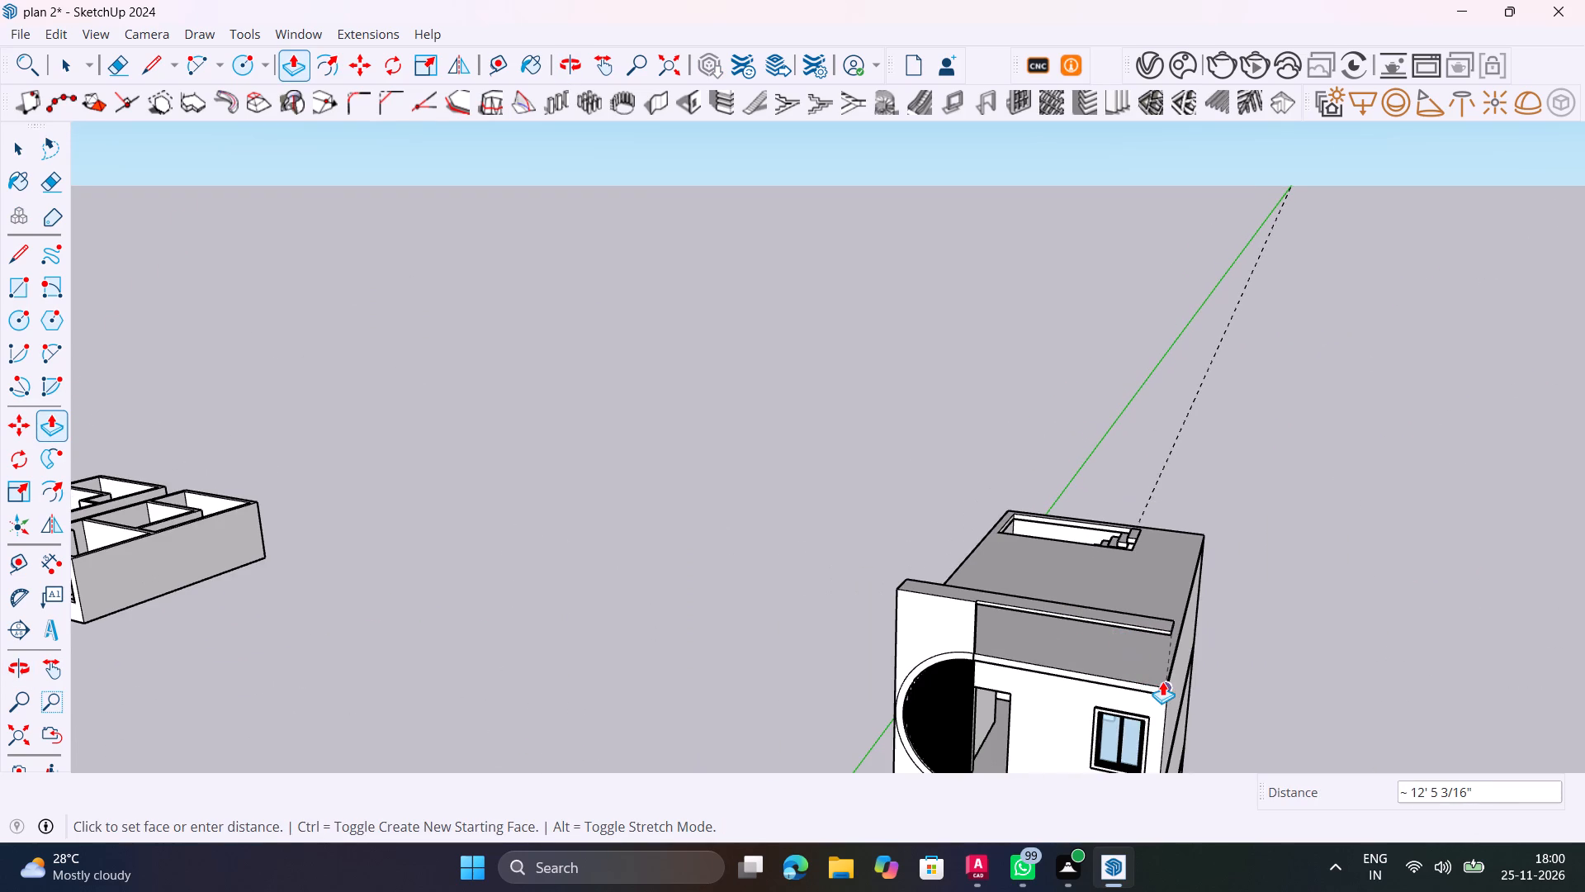
click(1165, 685)
key(space)
Examine the new horizontal beam above the roof from the front and from above.
shift+middle_drag(747, 581, 405, 404)
middle_drag(532, 583, 595, 515)
shift+middle_drag(703, 588, 479, 548)
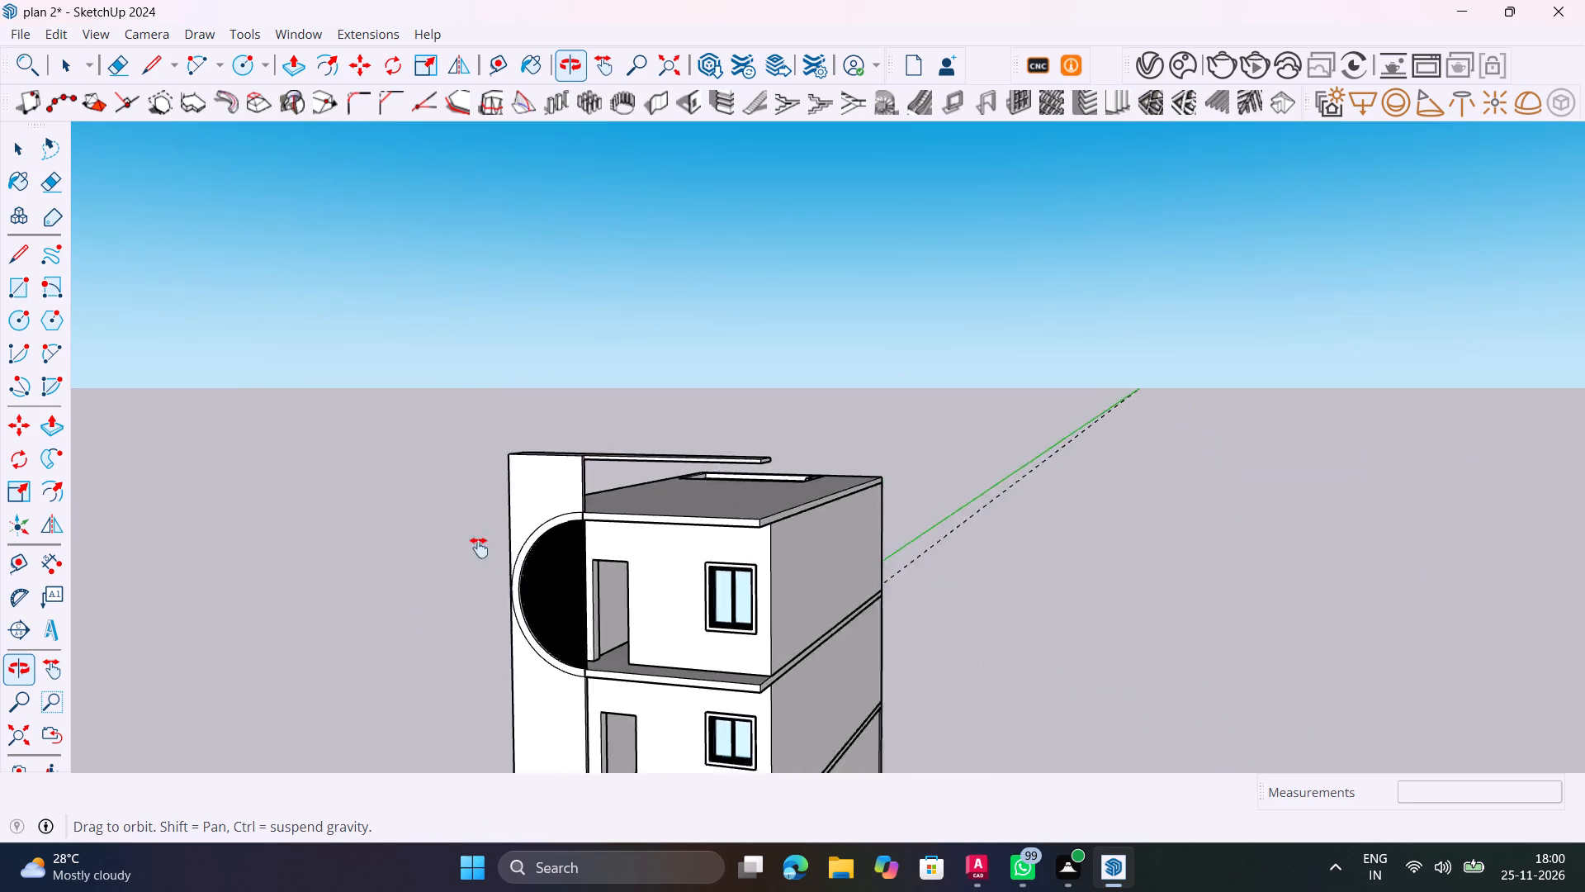
shift+middle_drag(479, 548, 561, 563)
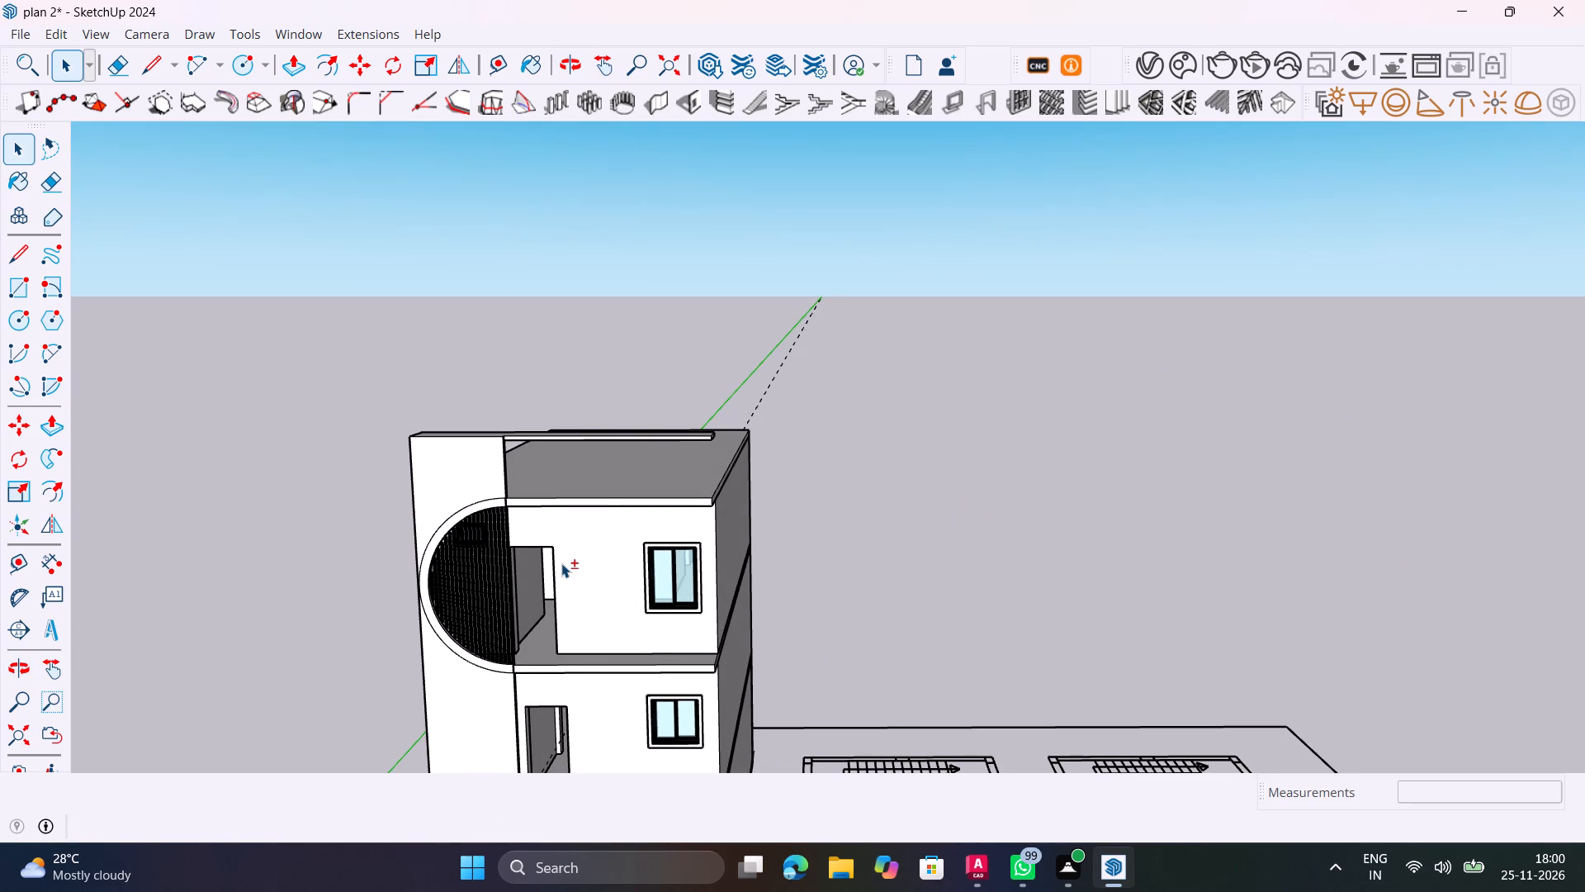
middle_drag(554, 564, 452, 714)
middle_drag(518, 458, 535, 701)
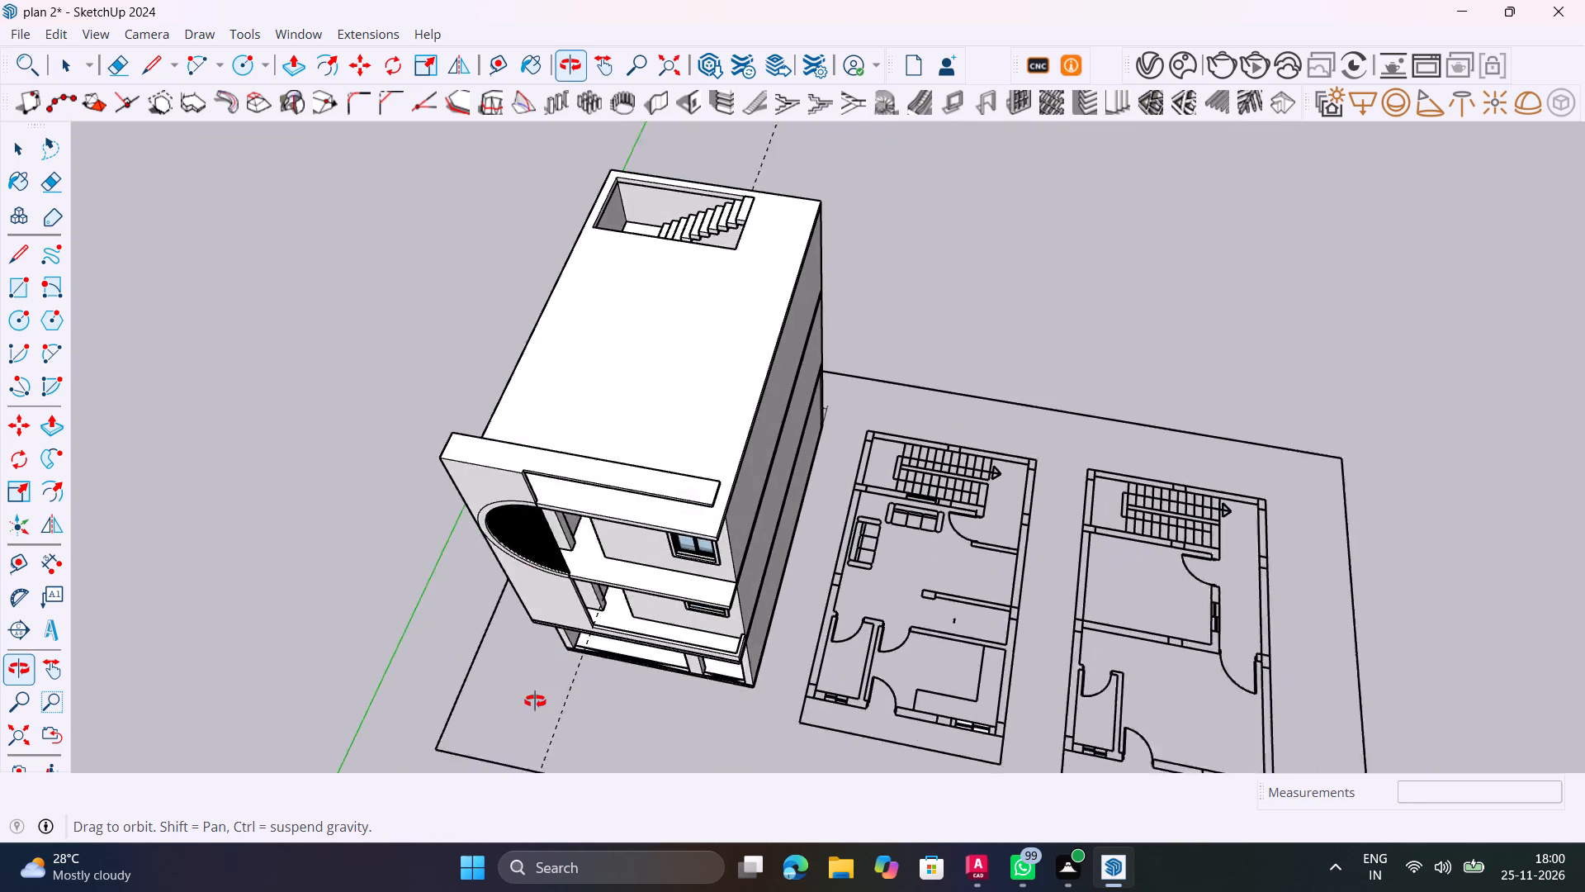
middle_drag(535, 701, 534, 705)
middle_drag(620, 561, 538, 433)
scroll(489, 311, up, 7)
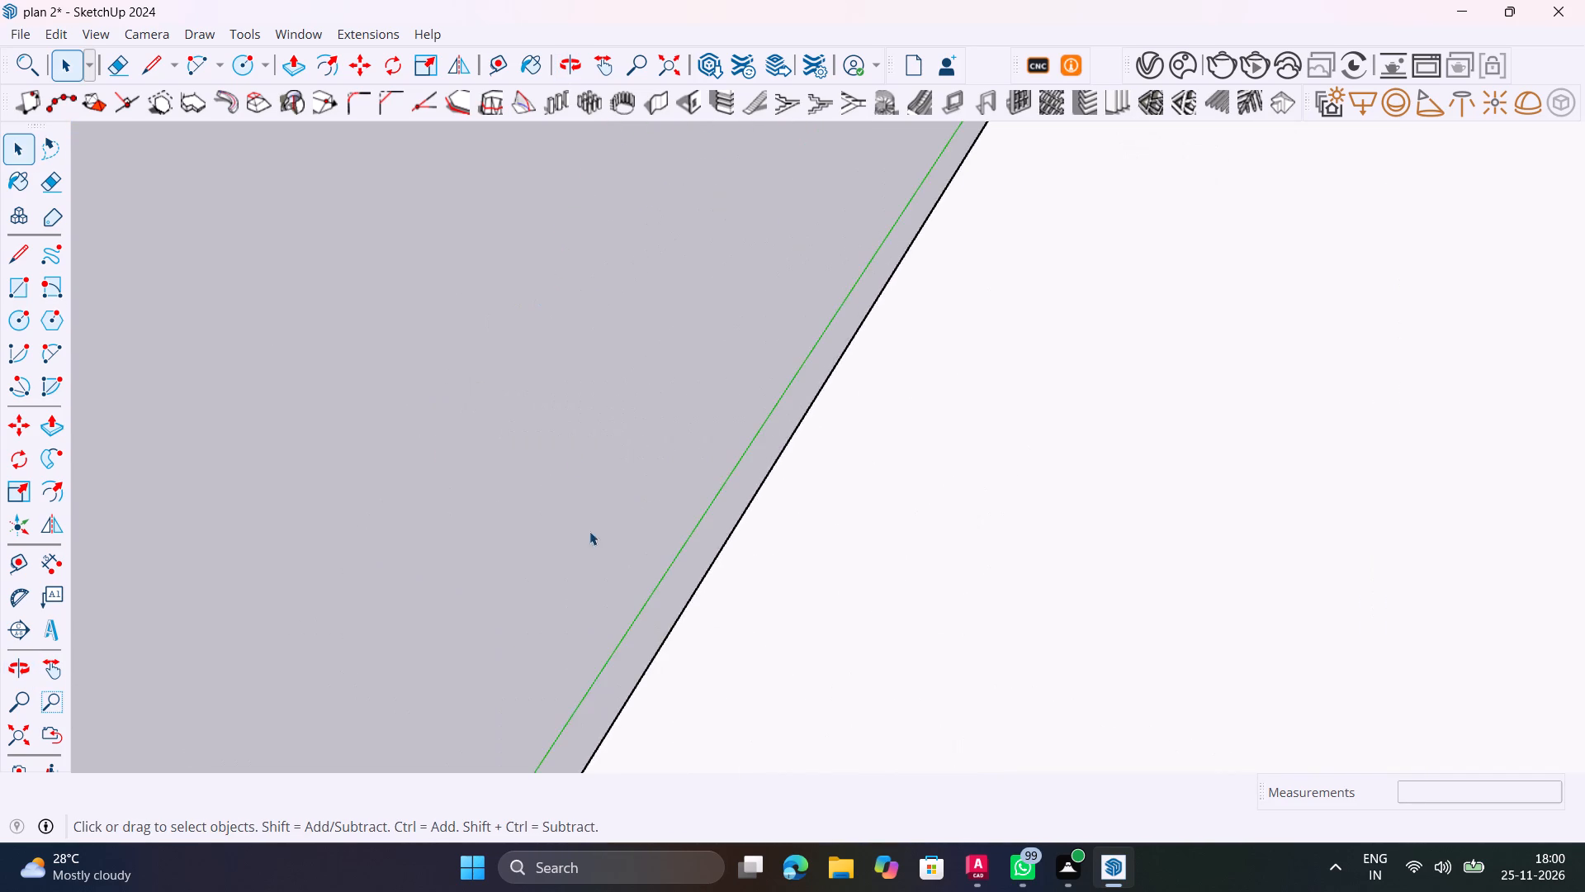
scroll(623, 506, down, 5)
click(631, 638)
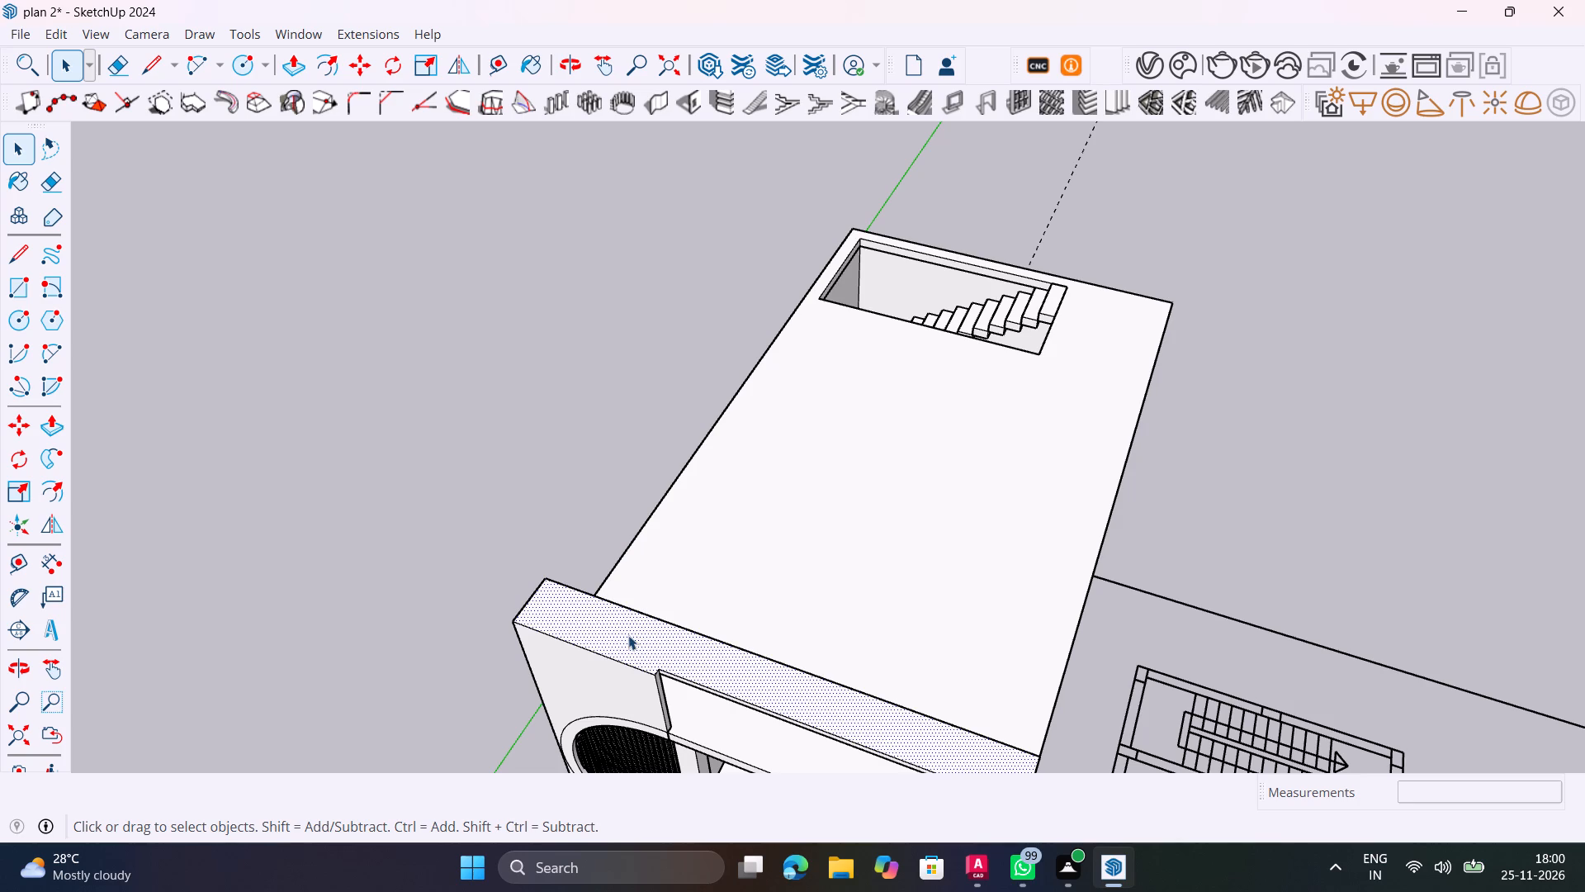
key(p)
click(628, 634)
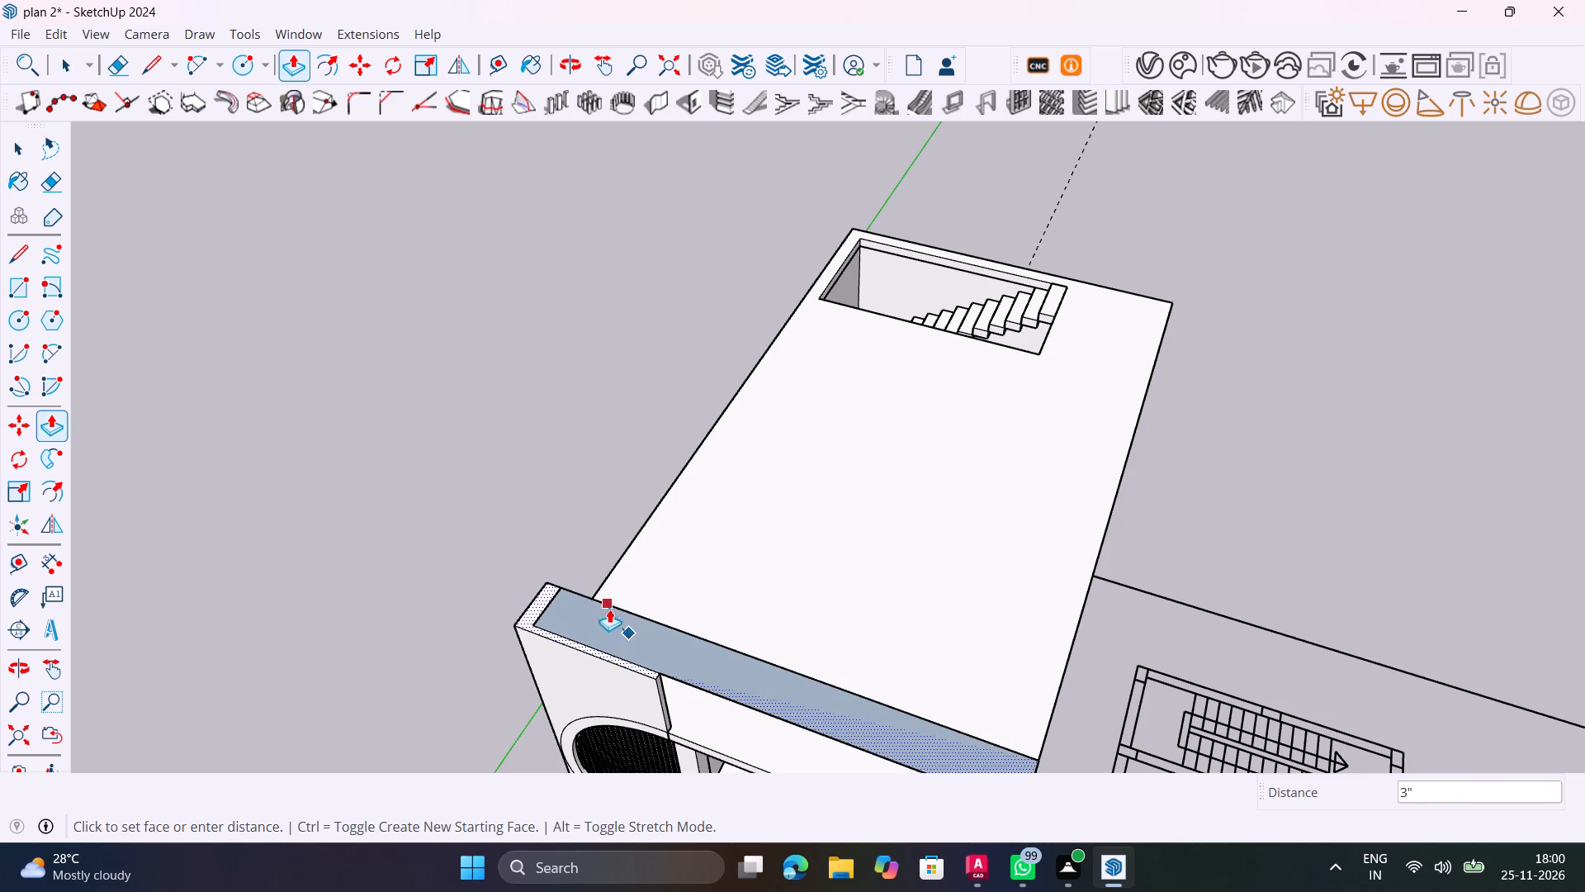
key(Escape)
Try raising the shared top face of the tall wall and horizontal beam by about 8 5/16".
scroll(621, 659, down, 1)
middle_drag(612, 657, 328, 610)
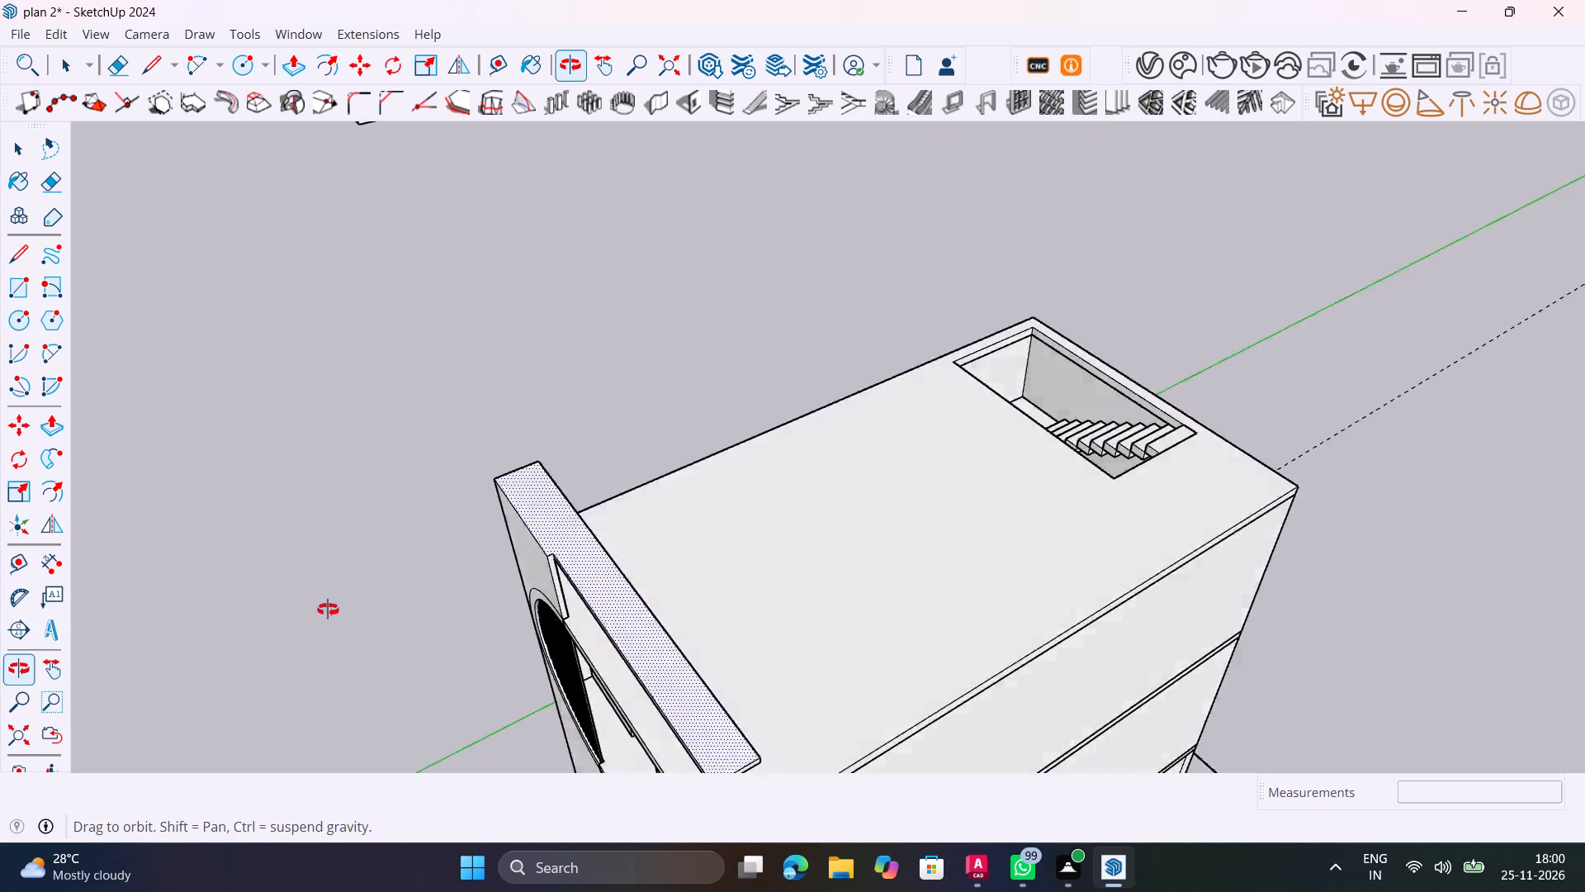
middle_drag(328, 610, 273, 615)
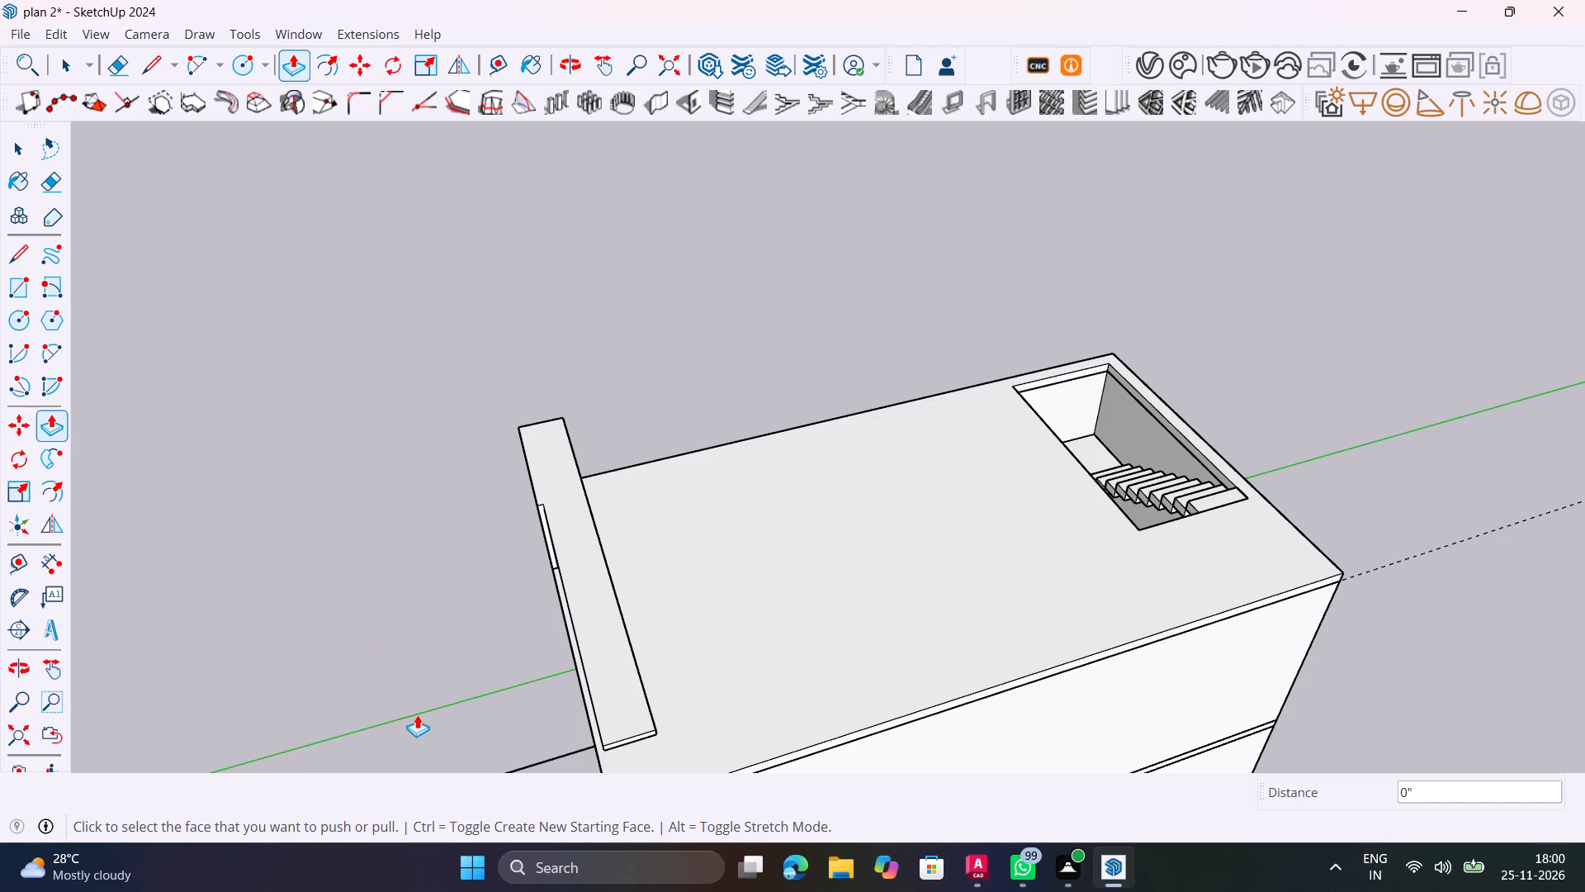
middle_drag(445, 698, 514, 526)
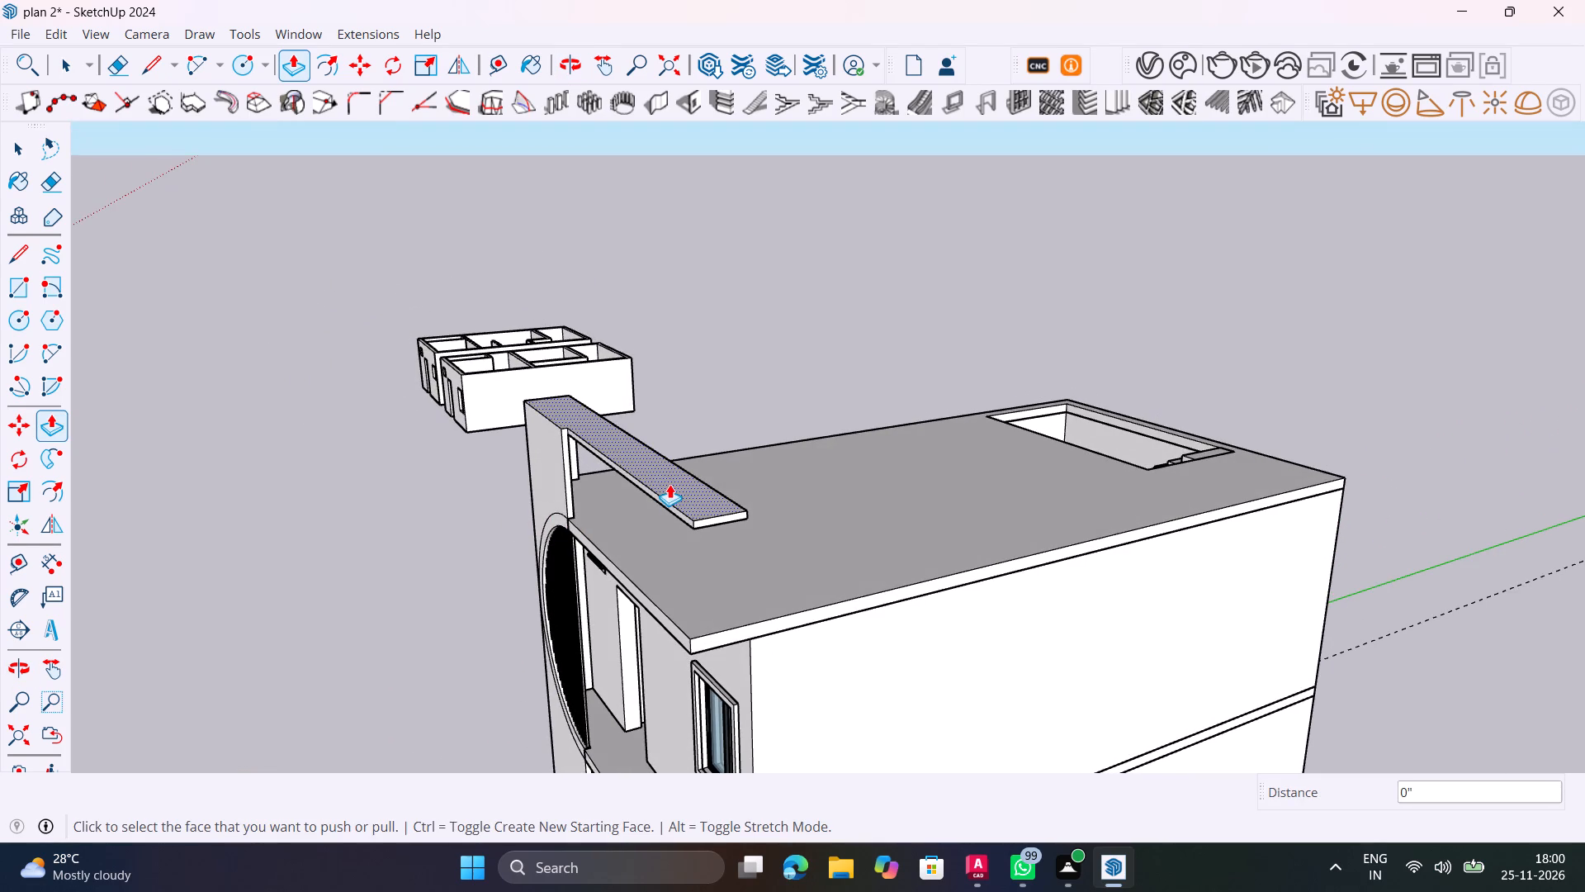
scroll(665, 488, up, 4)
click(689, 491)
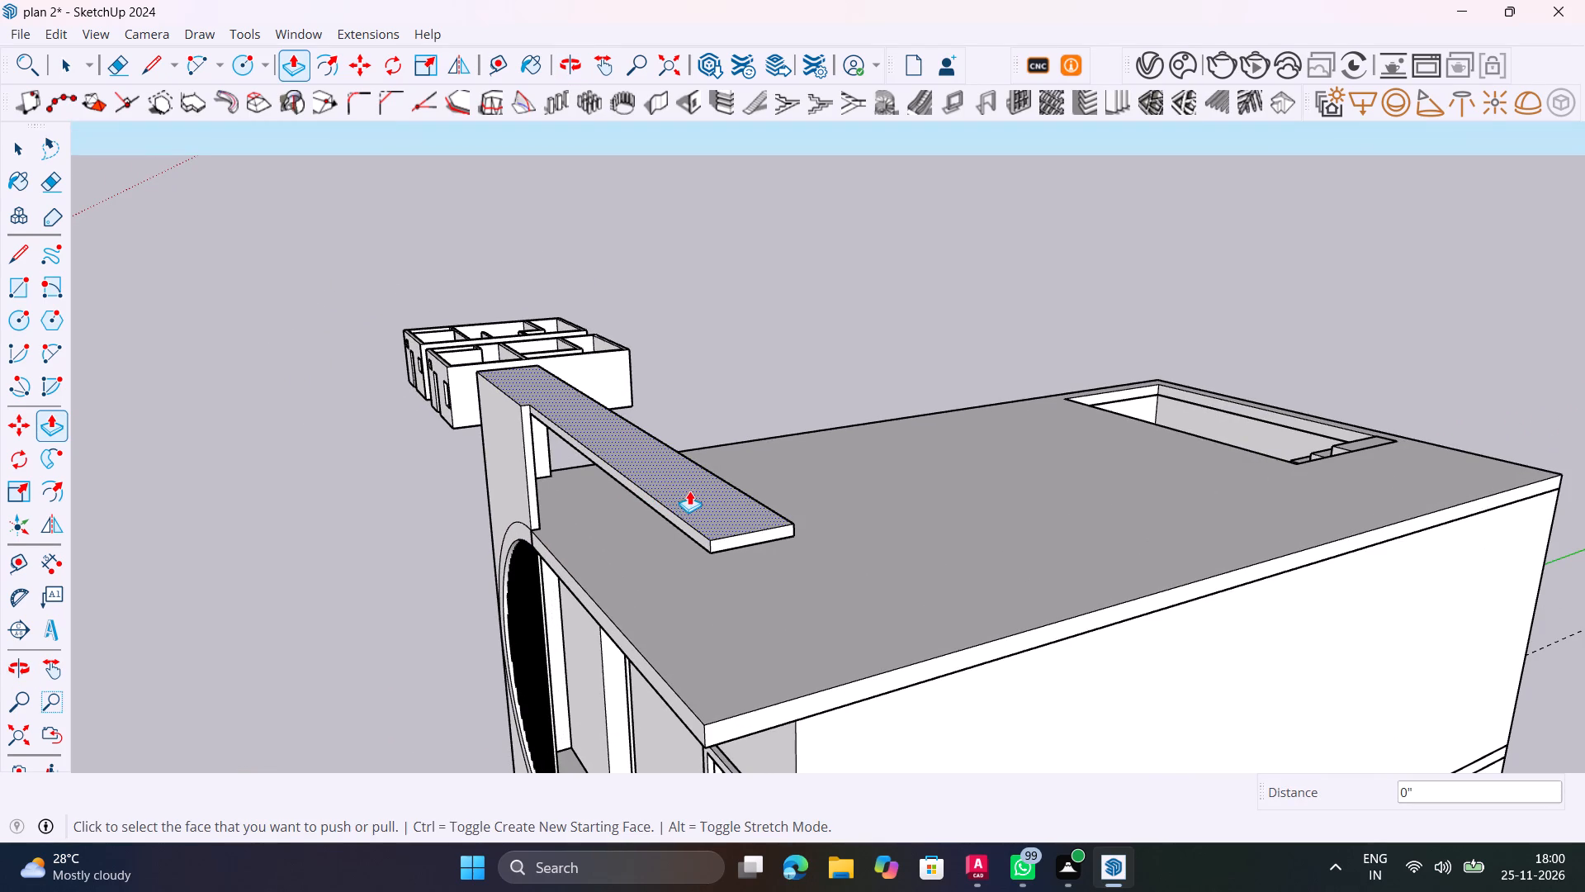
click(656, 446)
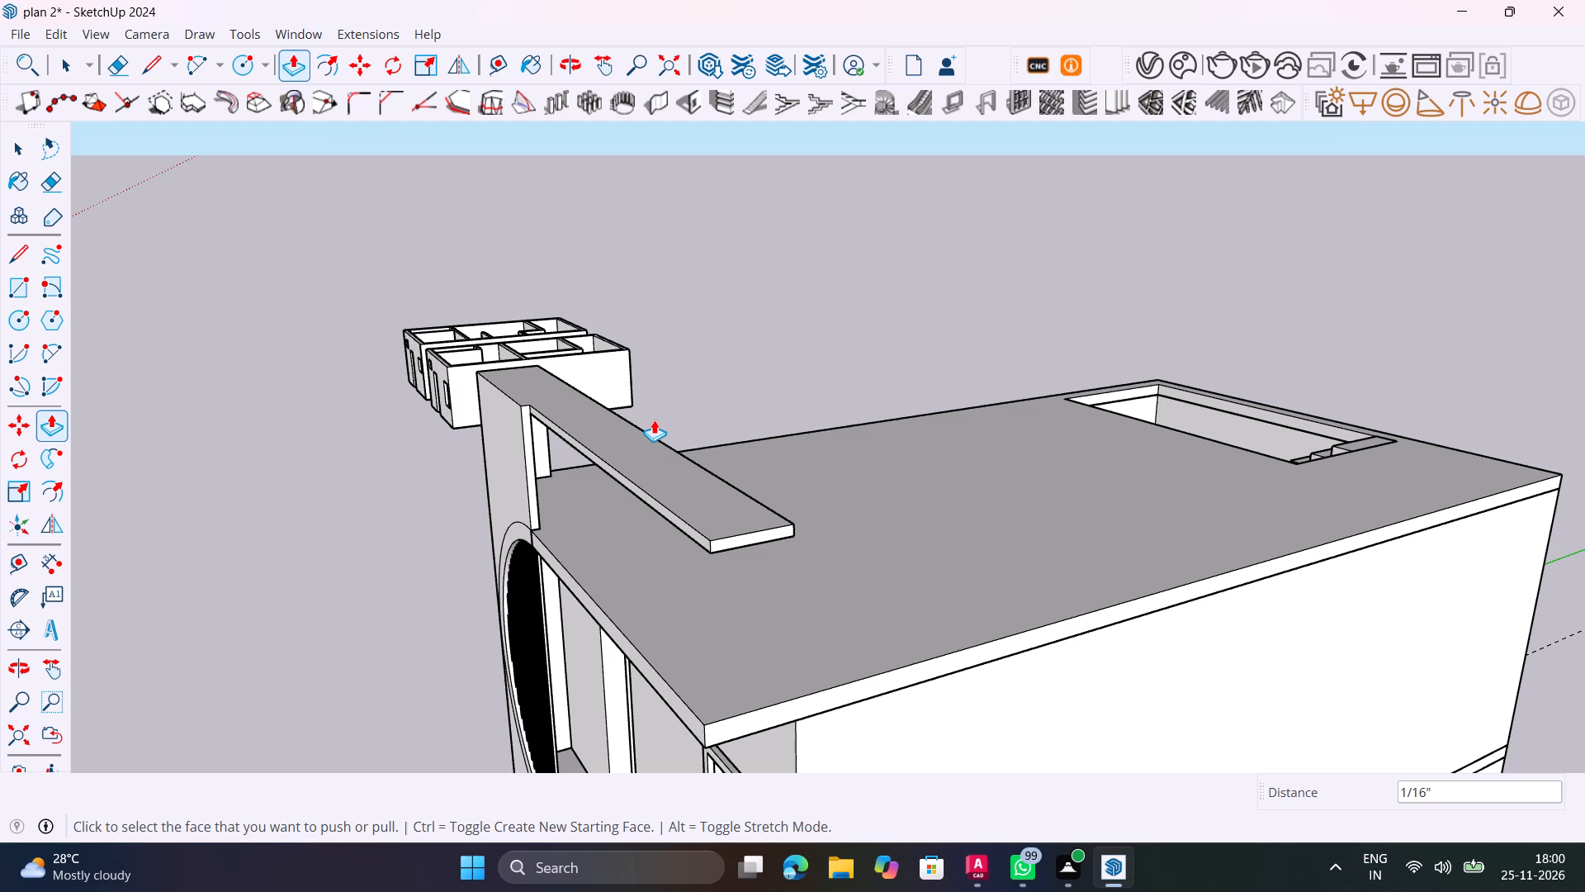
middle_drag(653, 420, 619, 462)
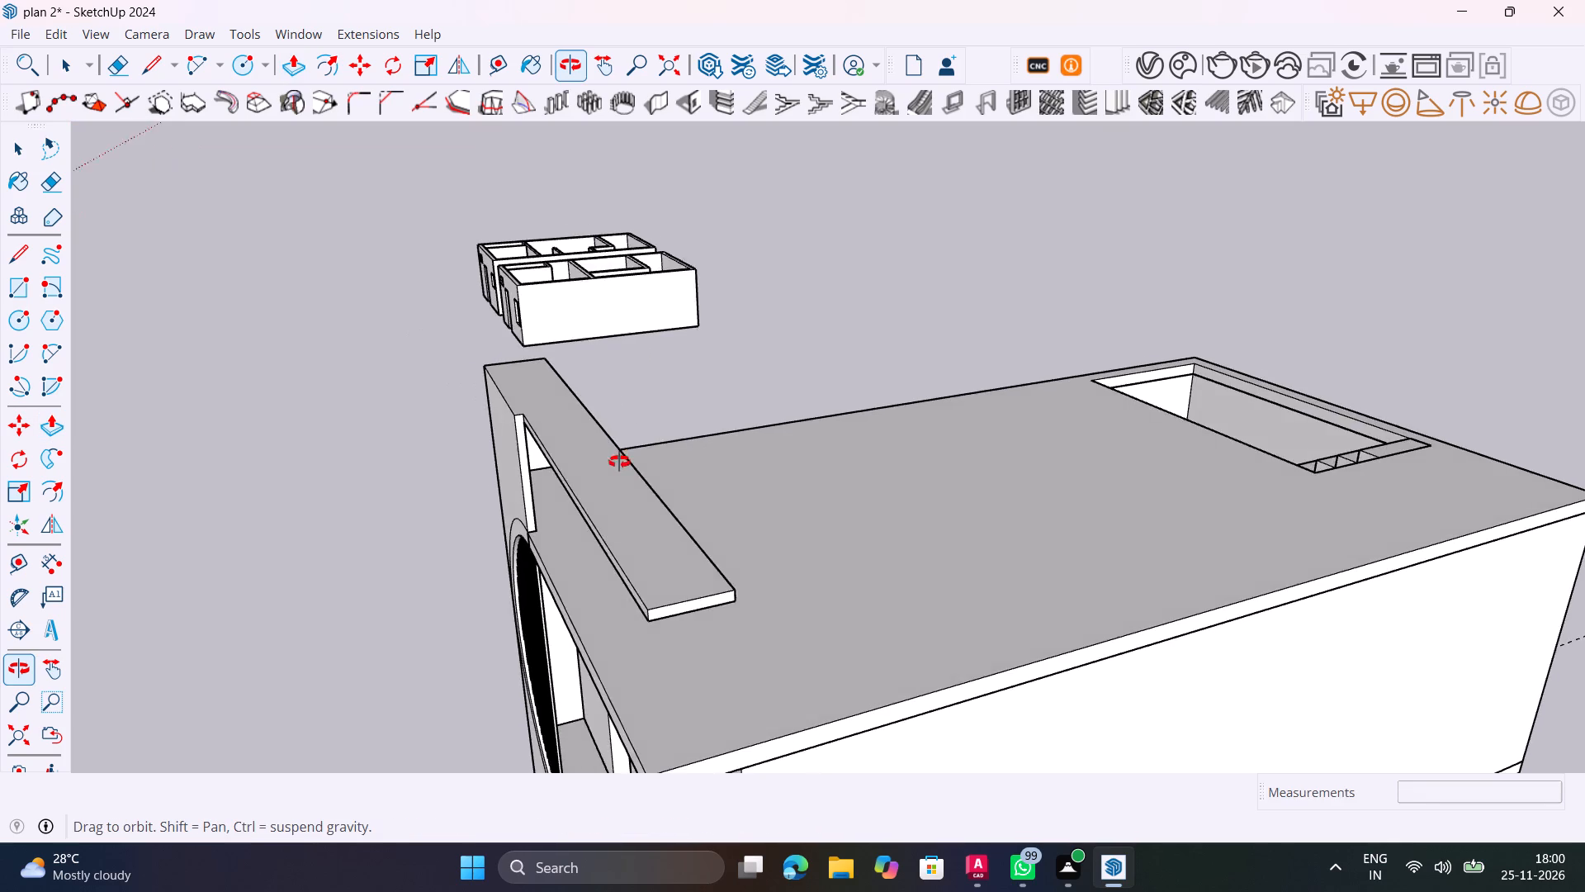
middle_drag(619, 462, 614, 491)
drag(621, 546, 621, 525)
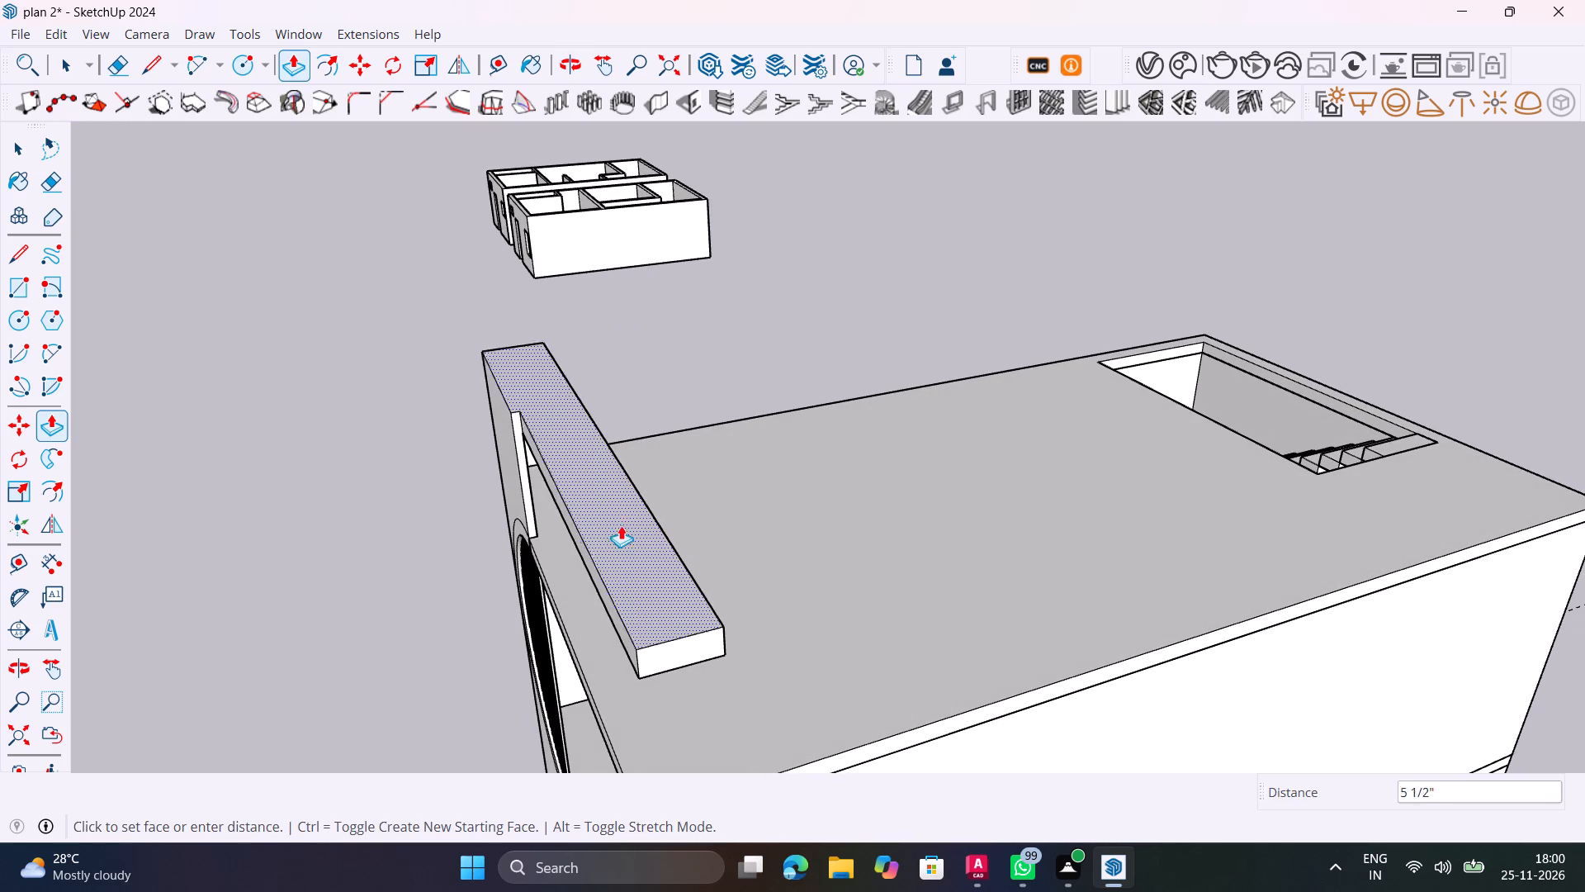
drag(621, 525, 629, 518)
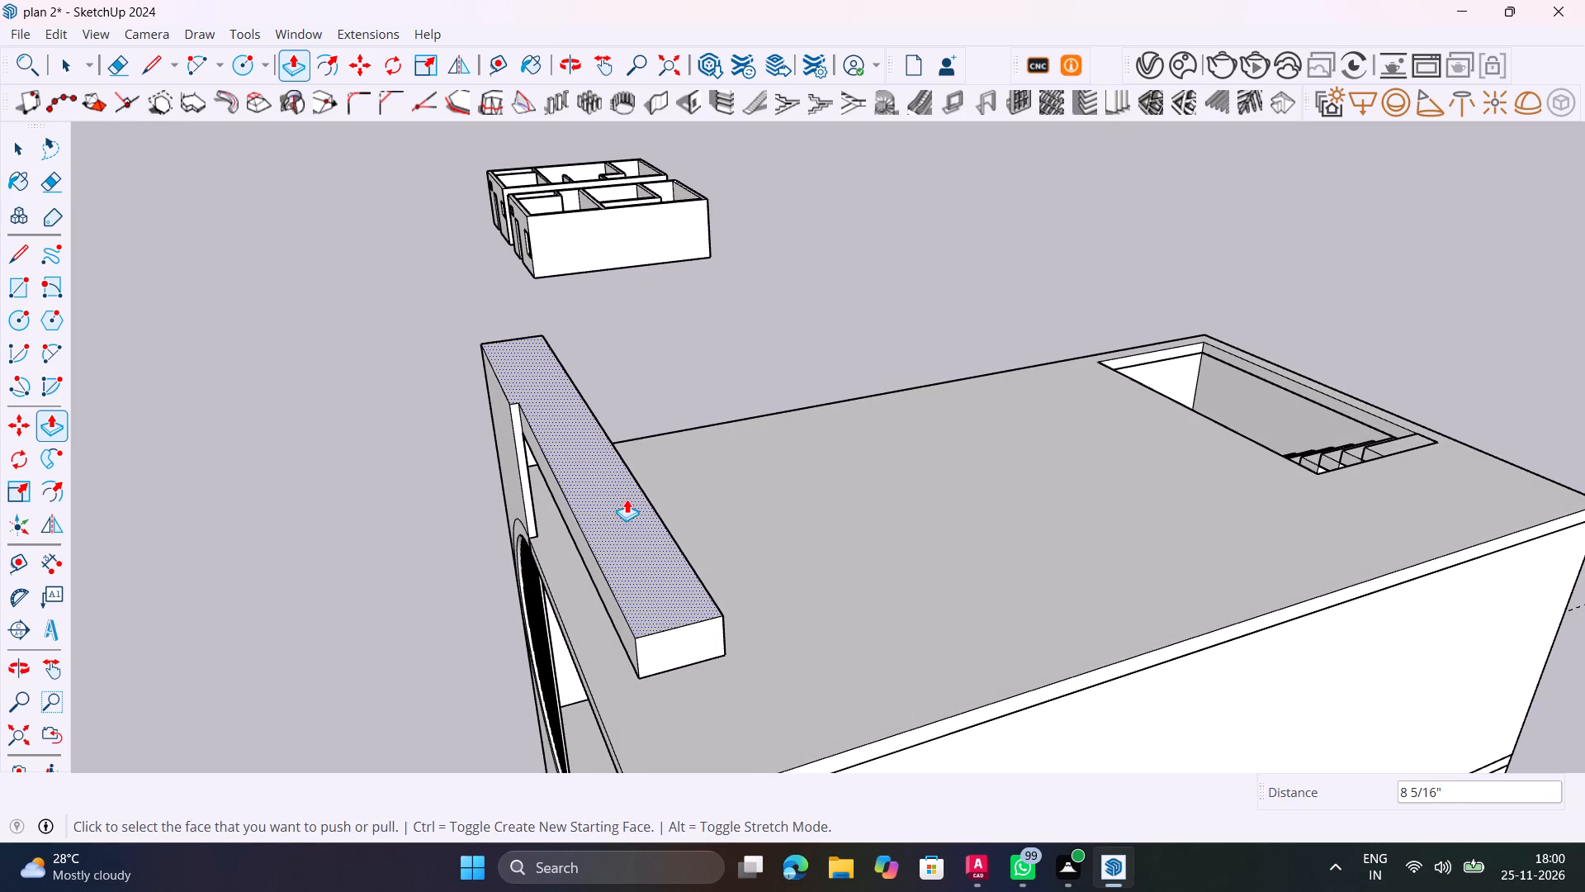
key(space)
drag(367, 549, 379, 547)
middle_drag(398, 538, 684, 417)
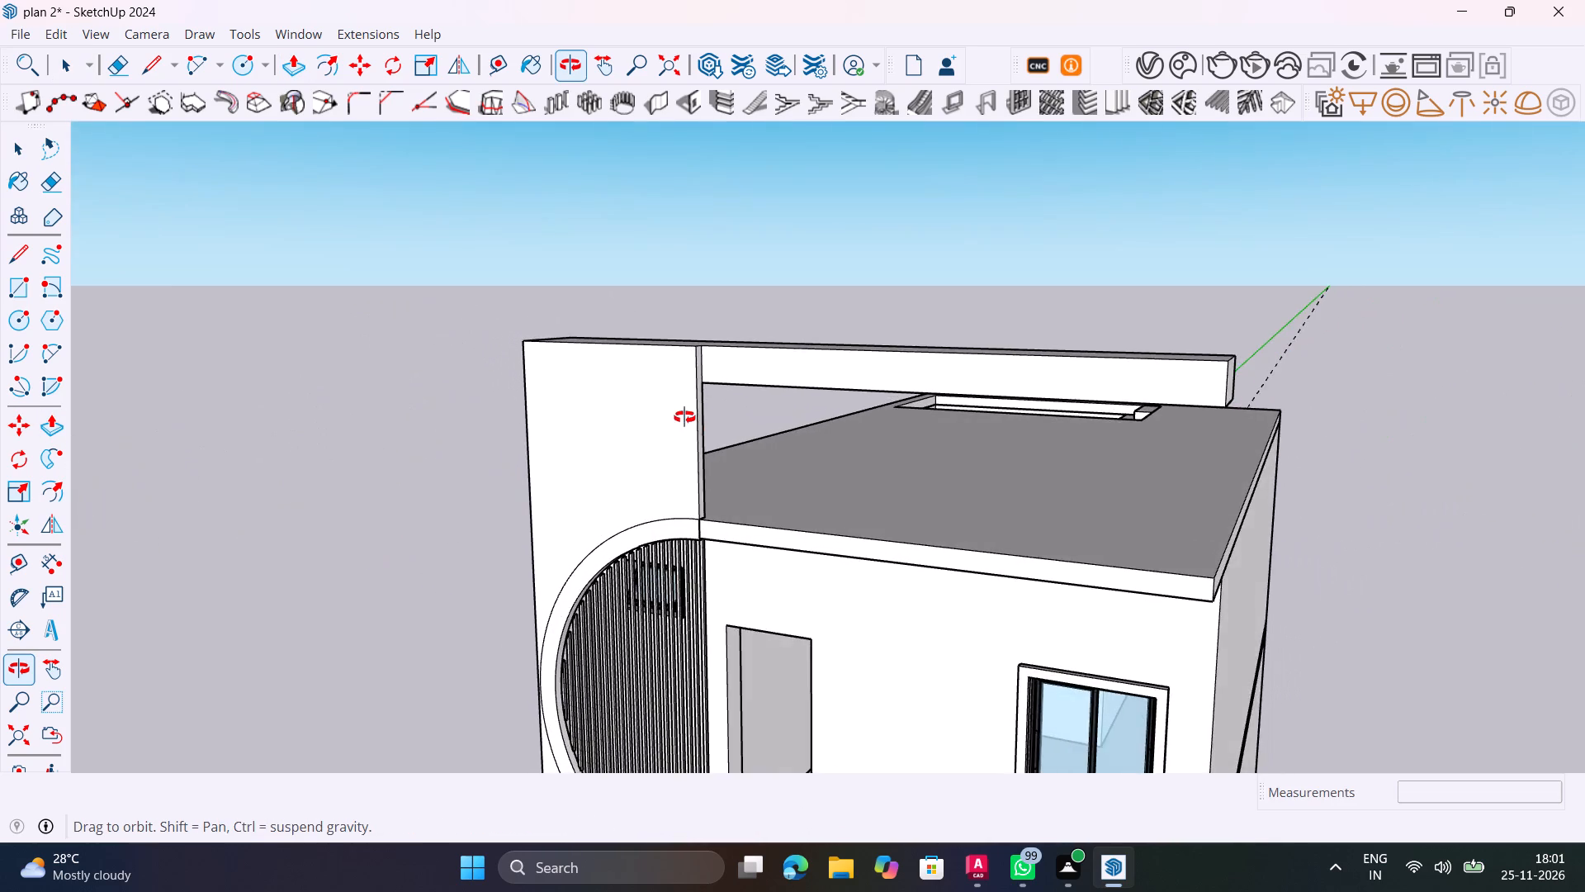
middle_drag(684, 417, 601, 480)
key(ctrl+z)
Copy the rear top edge of the tall wall and beam 1' 9" forward, in line with the beam's front face.
middle_drag(623, 488, 576, 662)
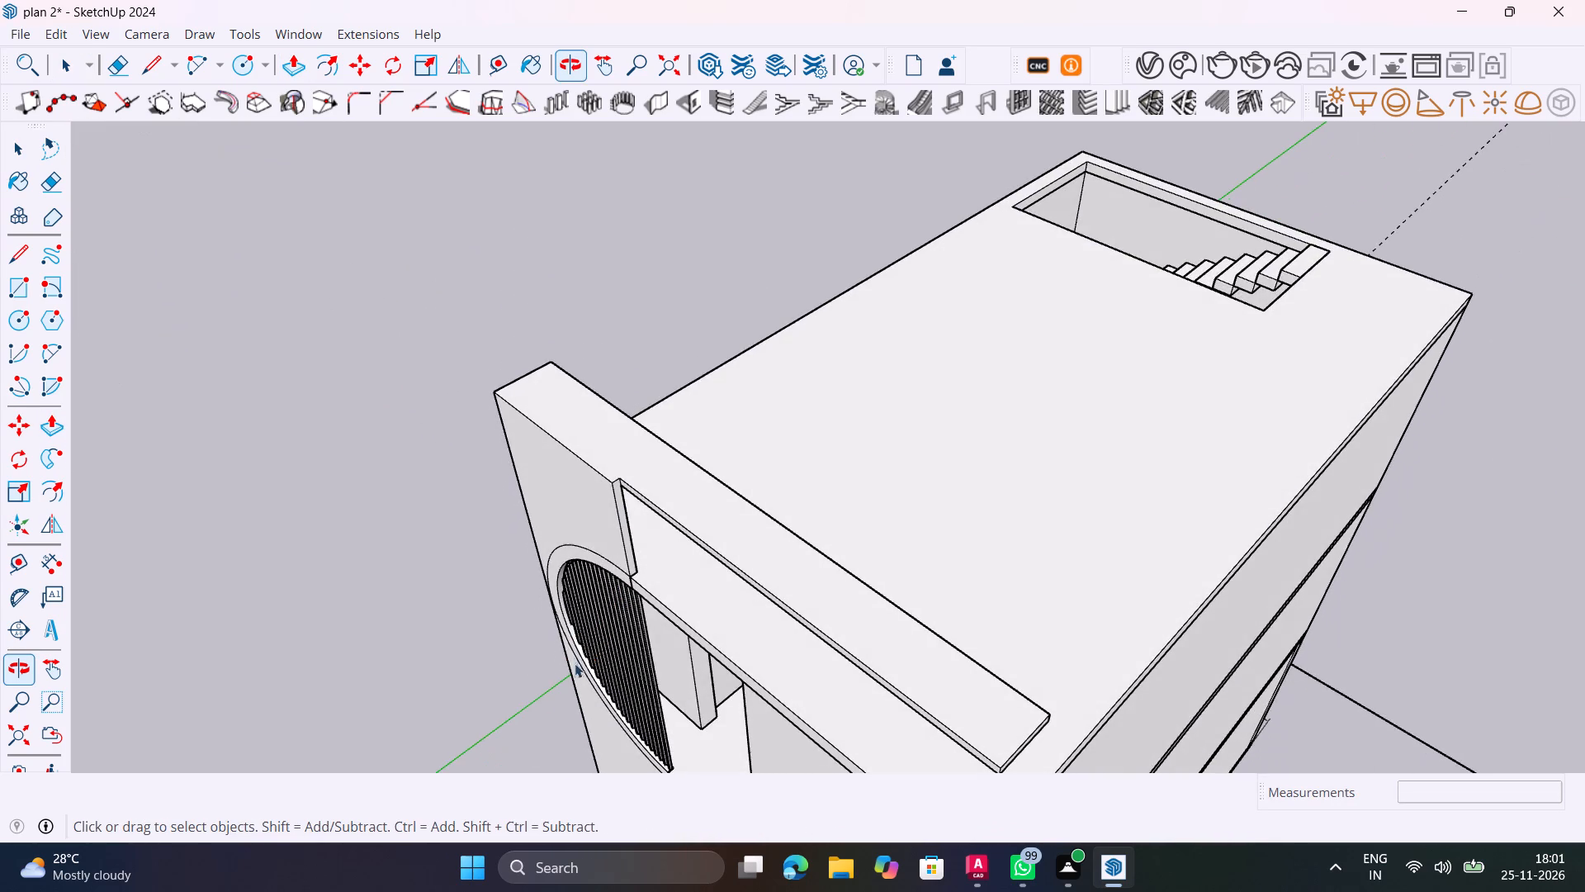
scroll(599, 467, up, 9)
shift+middle_drag(601, 471, 662, 571)
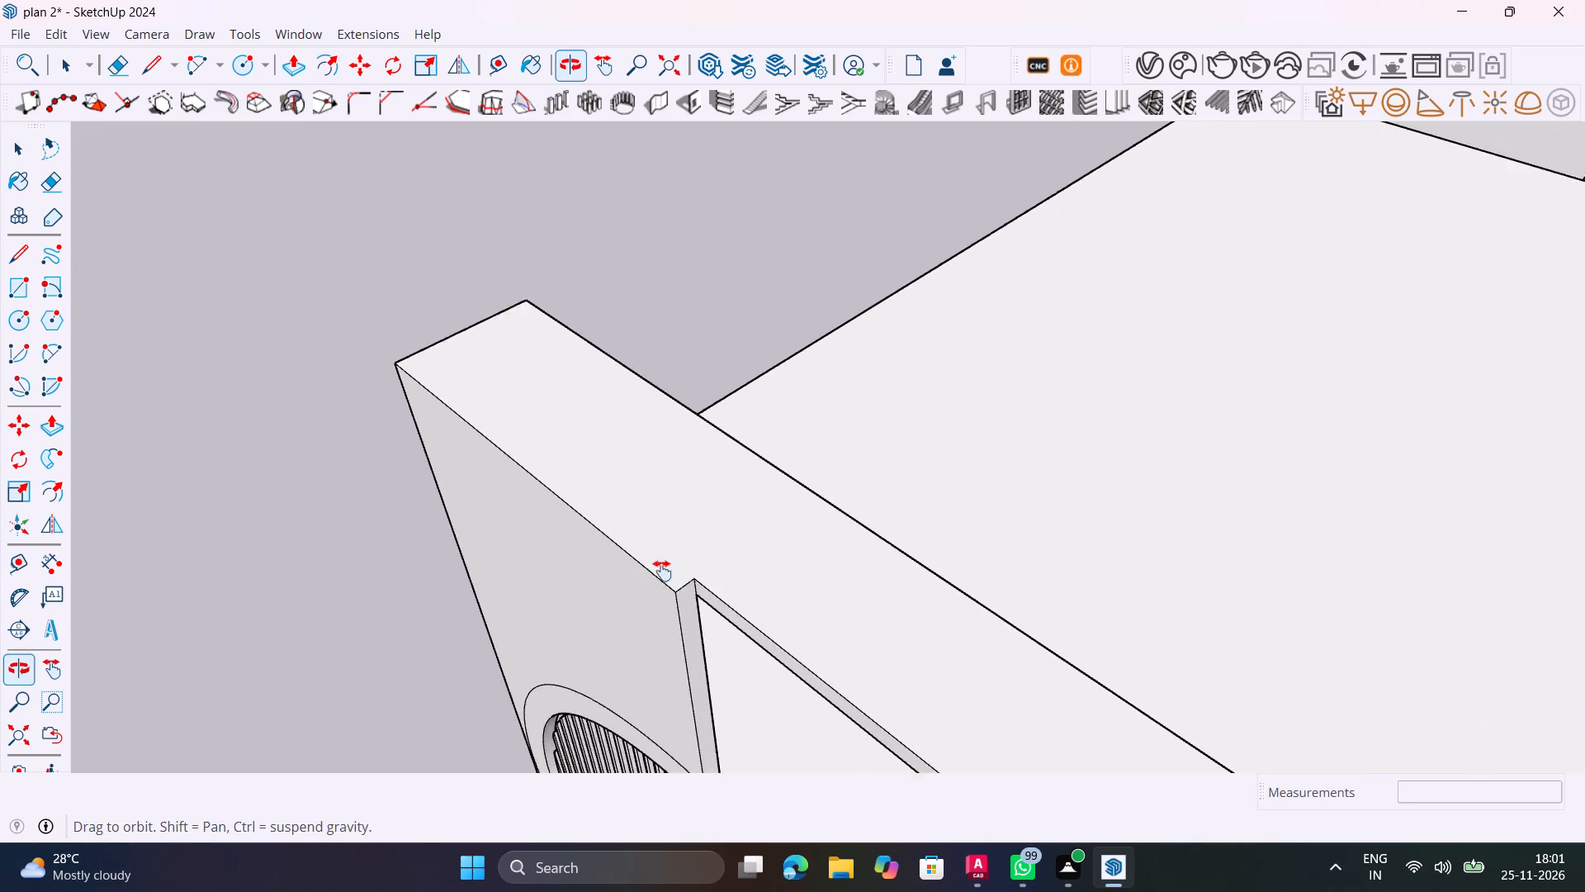
shift+middle_drag(662, 571, 600, 653)
click(704, 508)
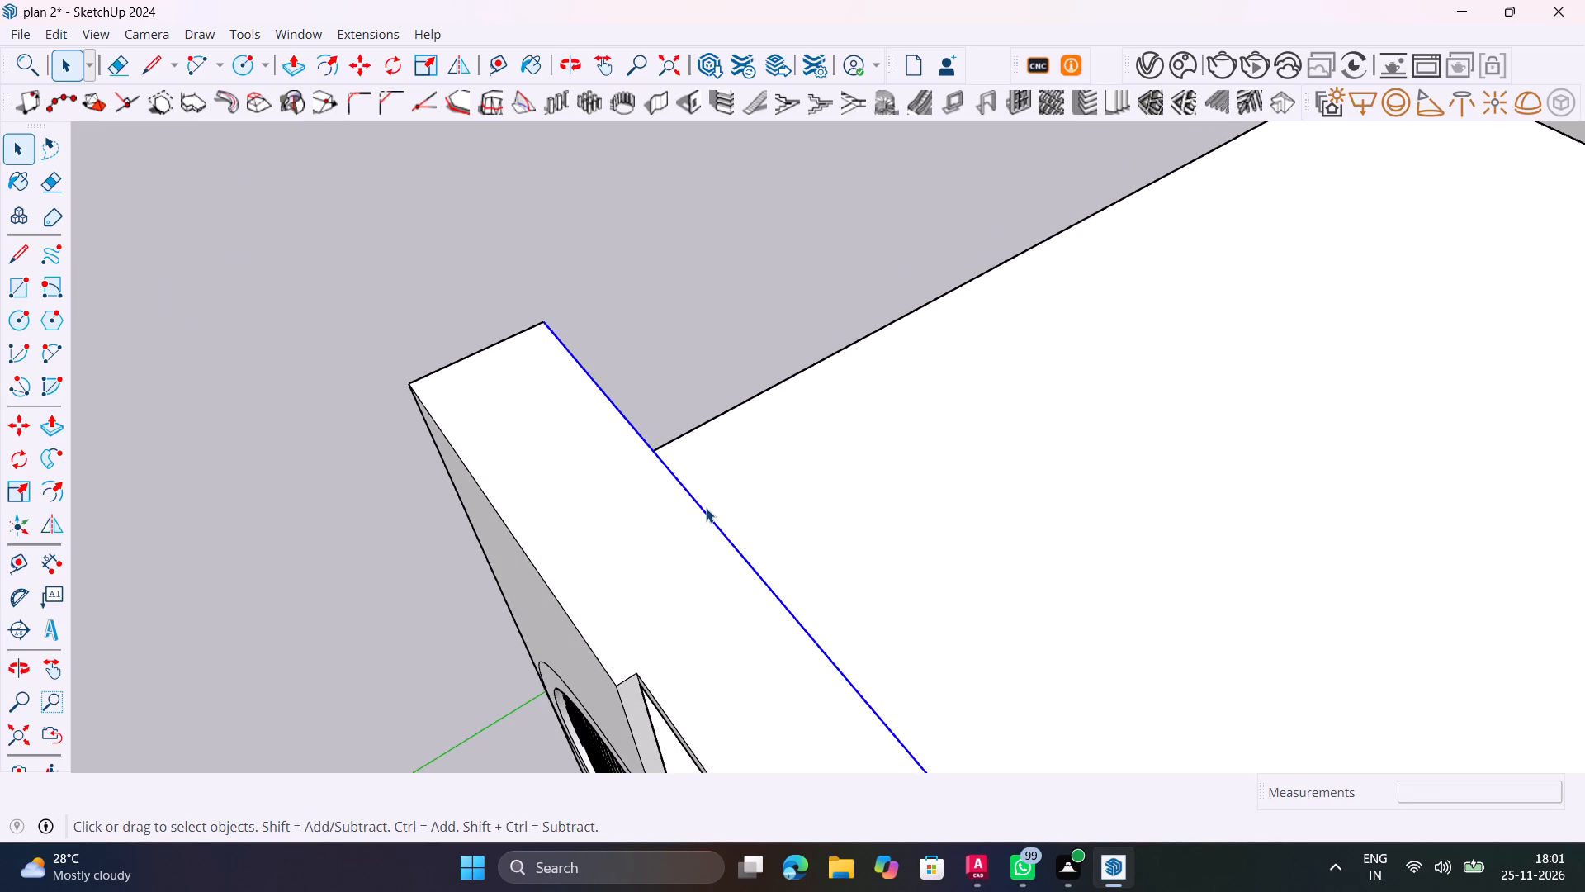
key(m)
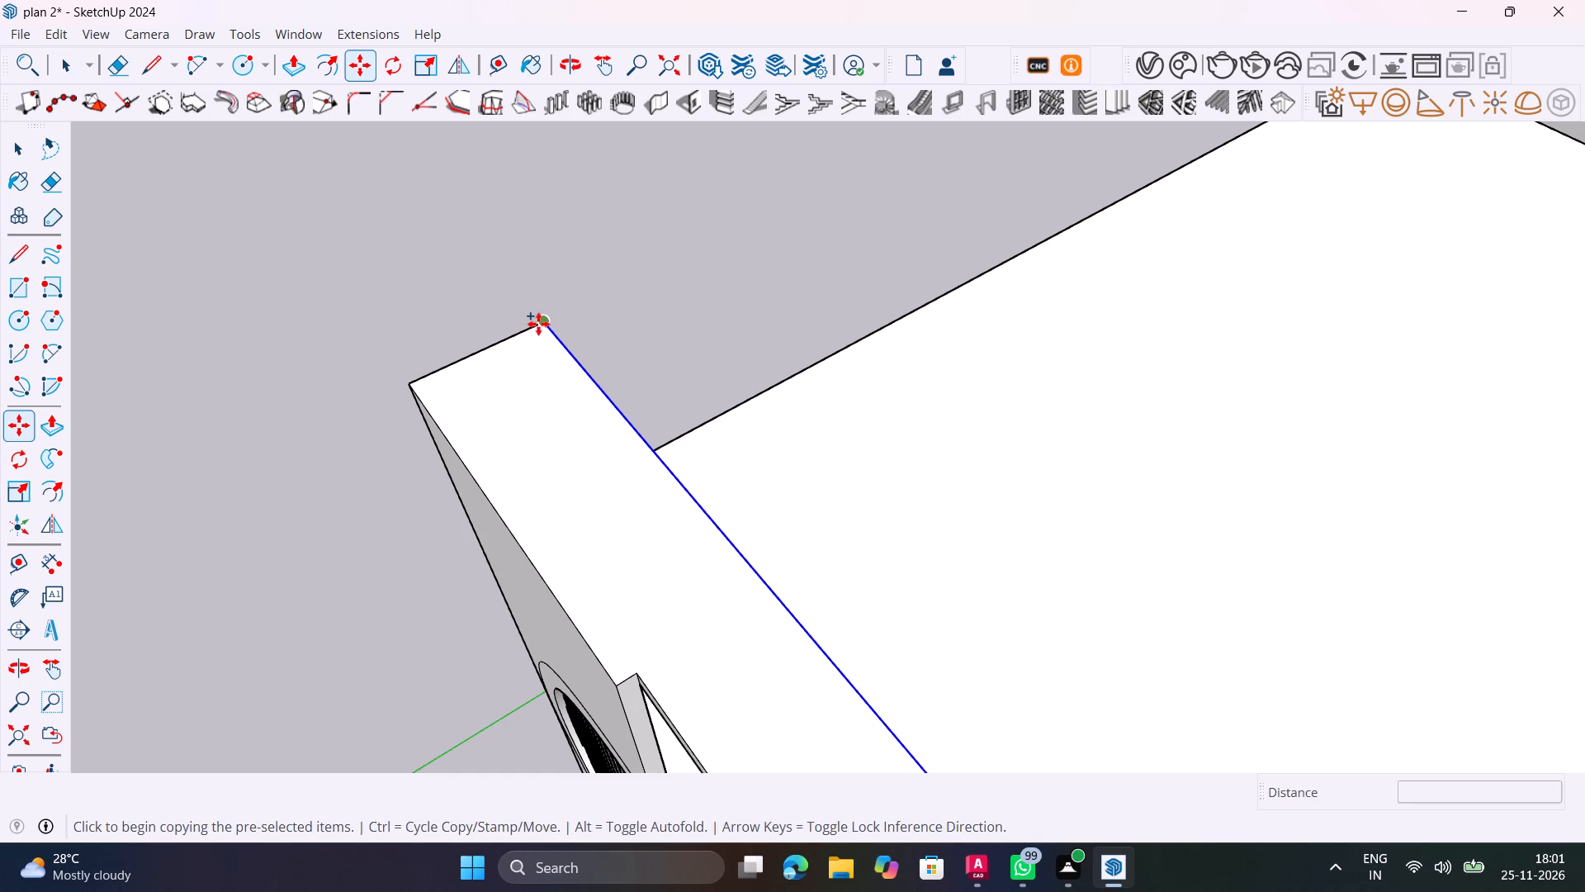
scroll(708, 531, down, 10)
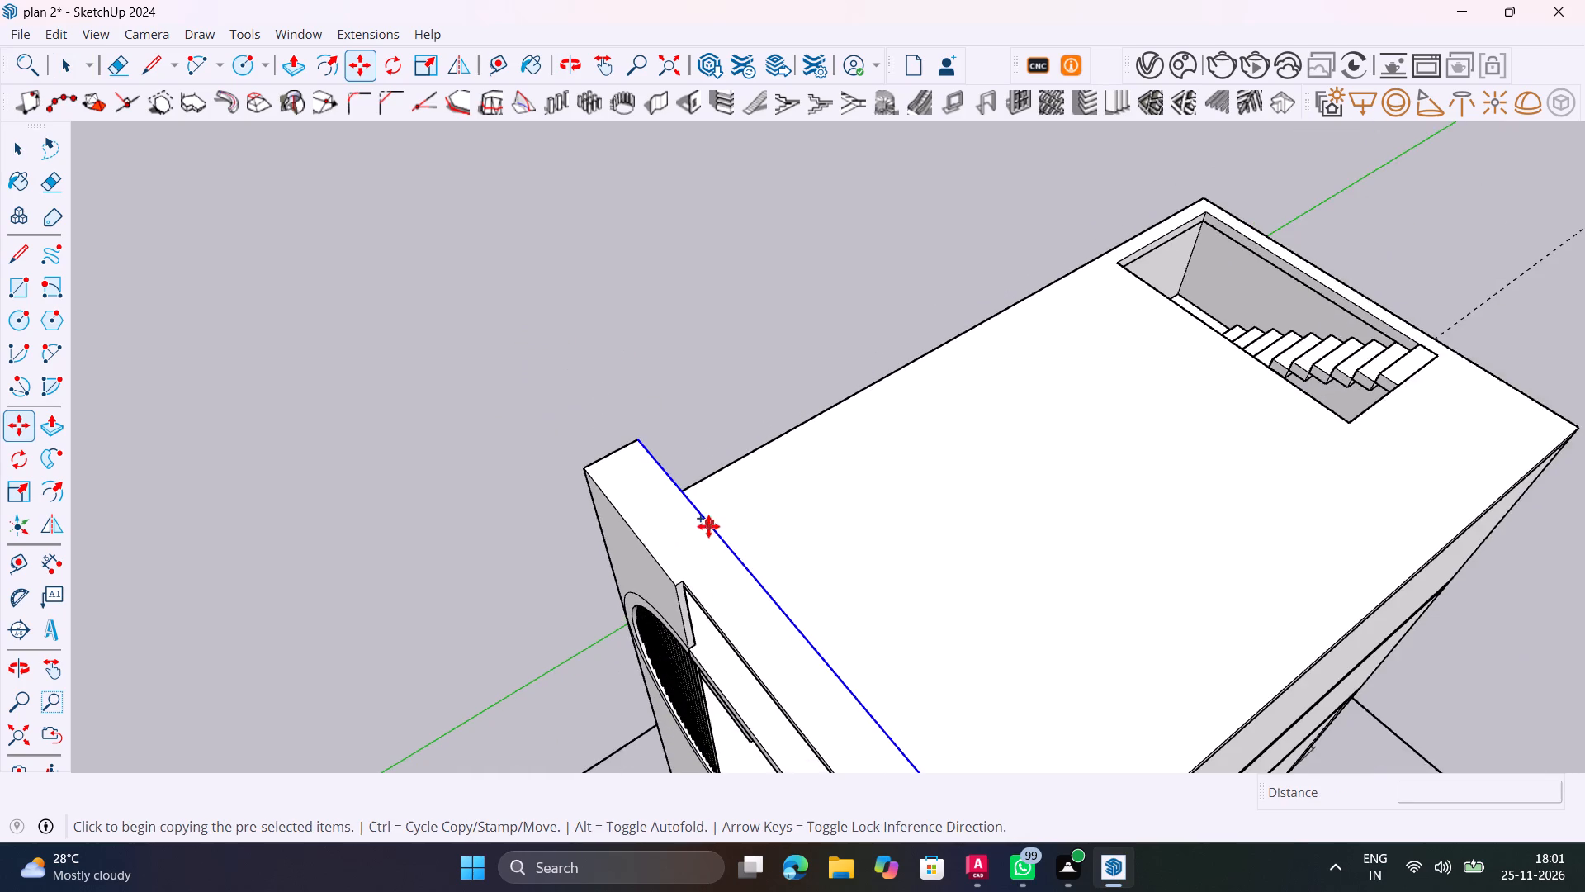
shift+middle_drag(698, 527, 480, 249)
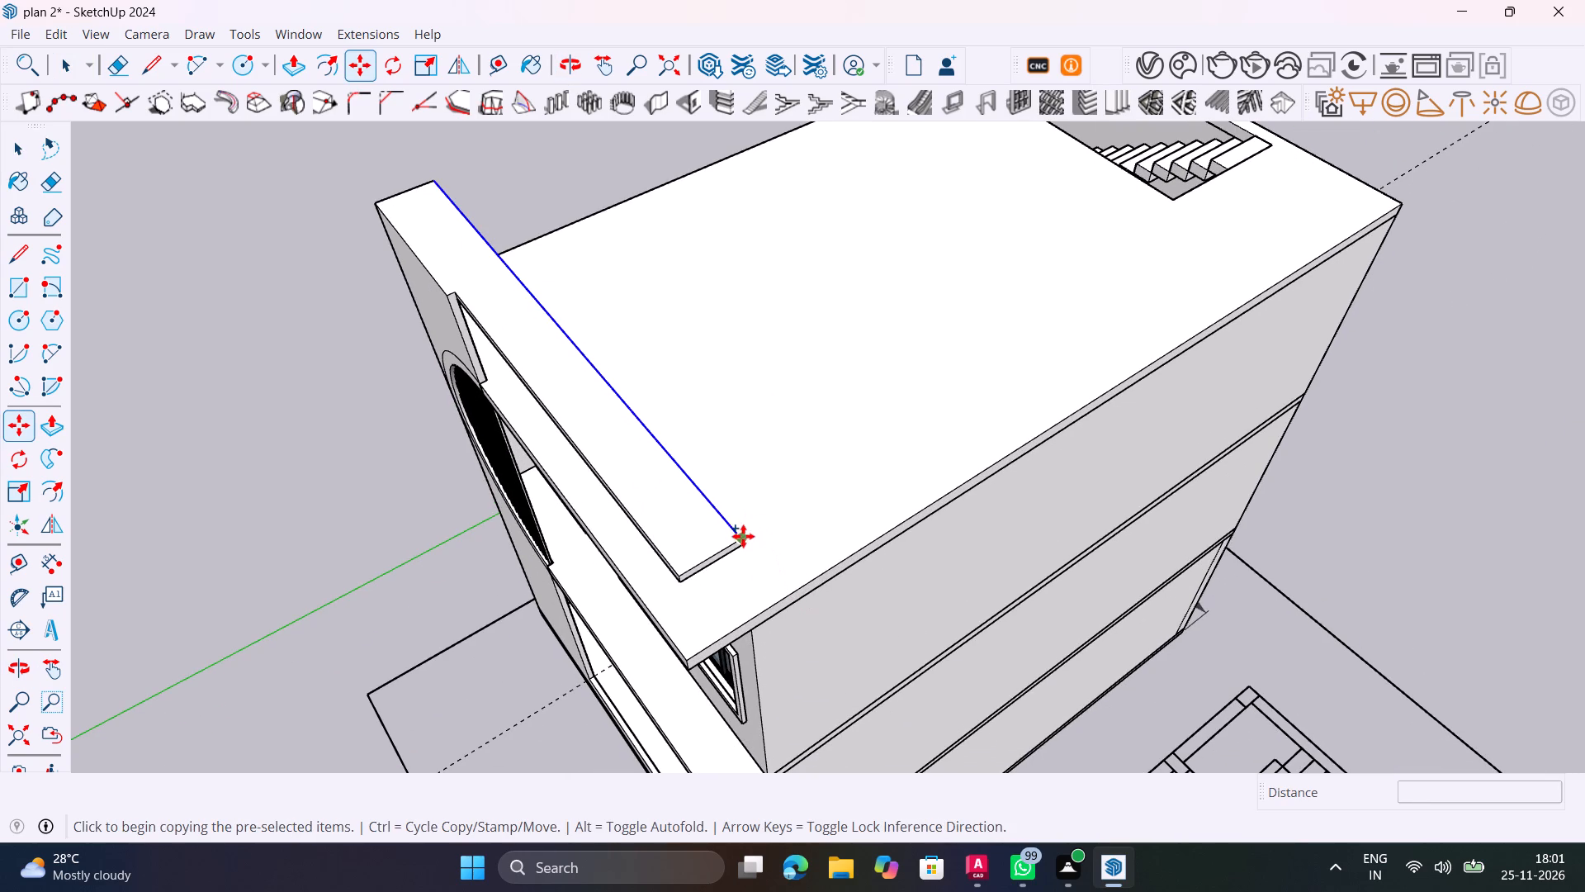
click(743, 536)
click(682, 573)
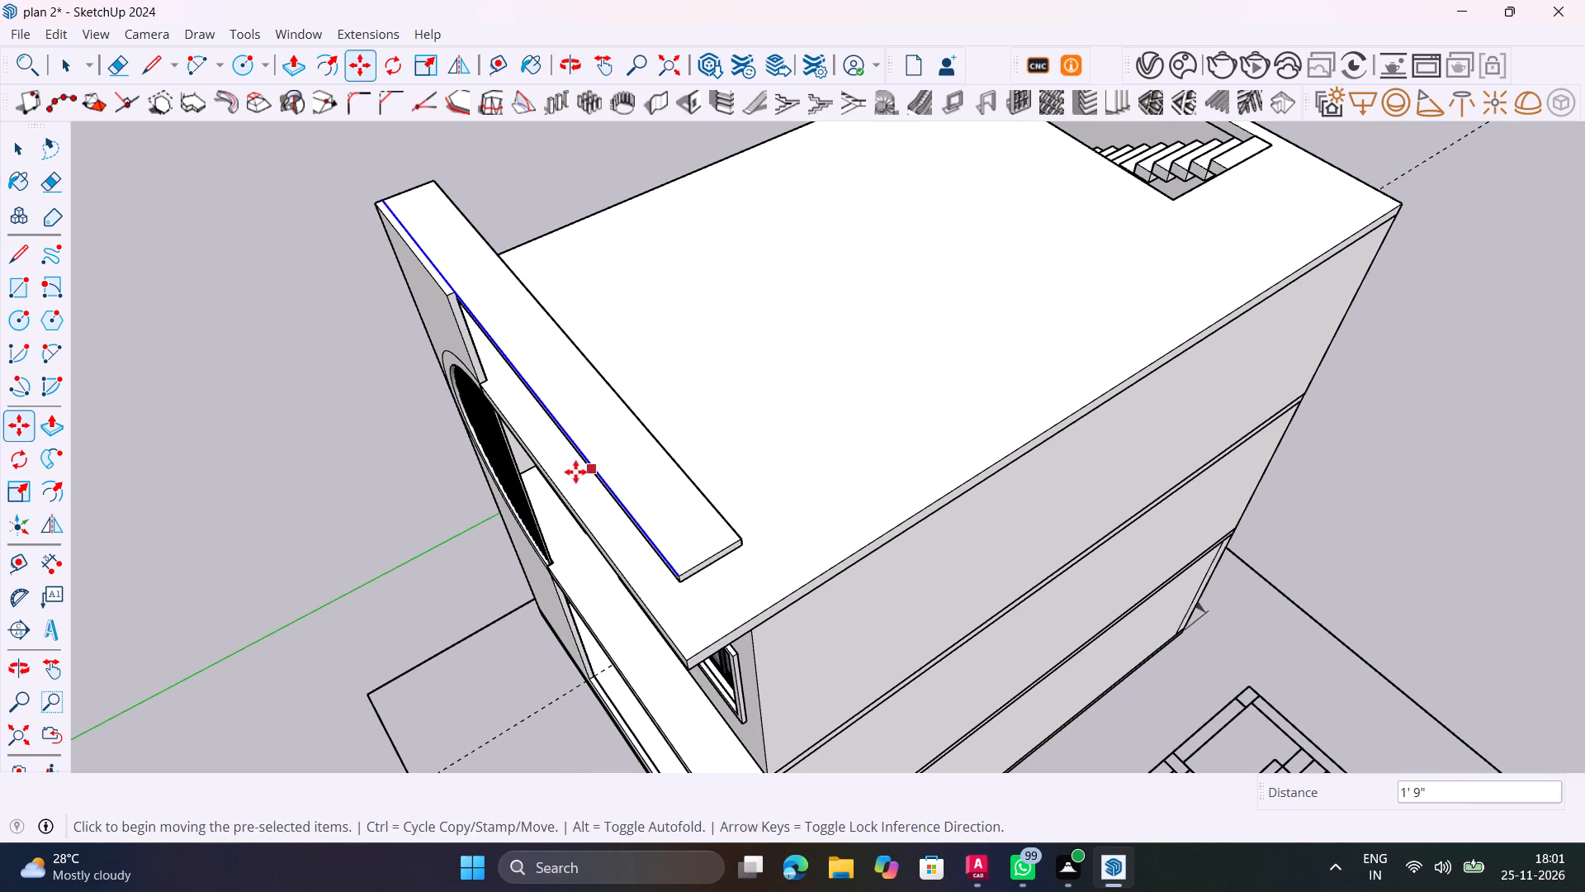
key(space)
shift+middle_drag(410, 488, 731, 624)
key(space)
Push/Pull the top face behind the copied edge up about 1' 1 3/4" to deepen the horizontal beam.
scroll(653, 501, up, 4)
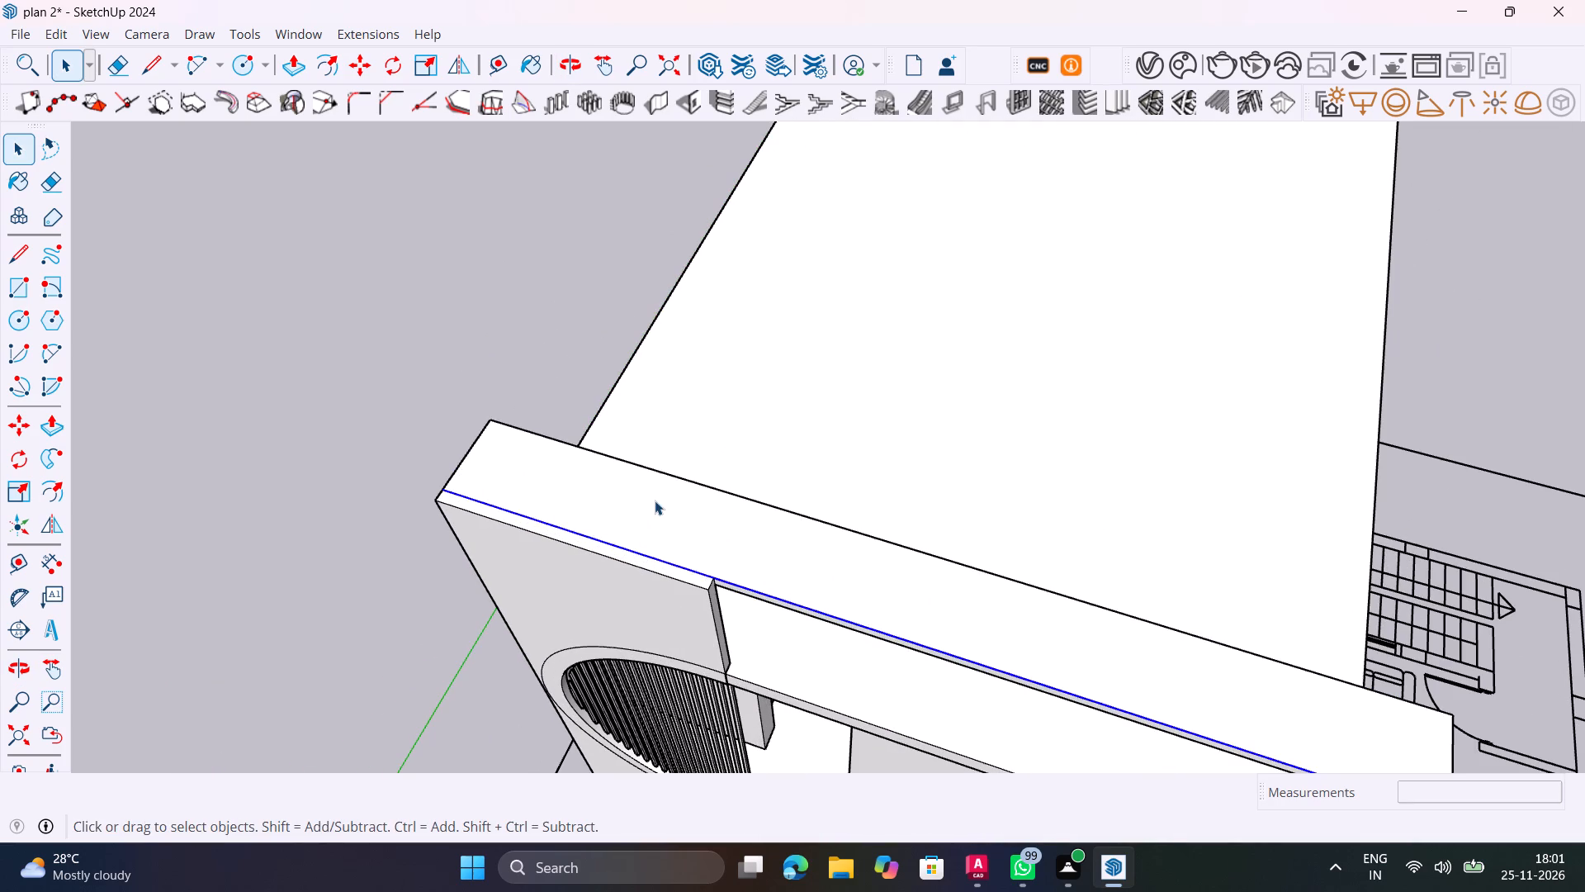
click(655, 501)
key(p)
click(652, 497)
scroll(652, 497, up, 1)
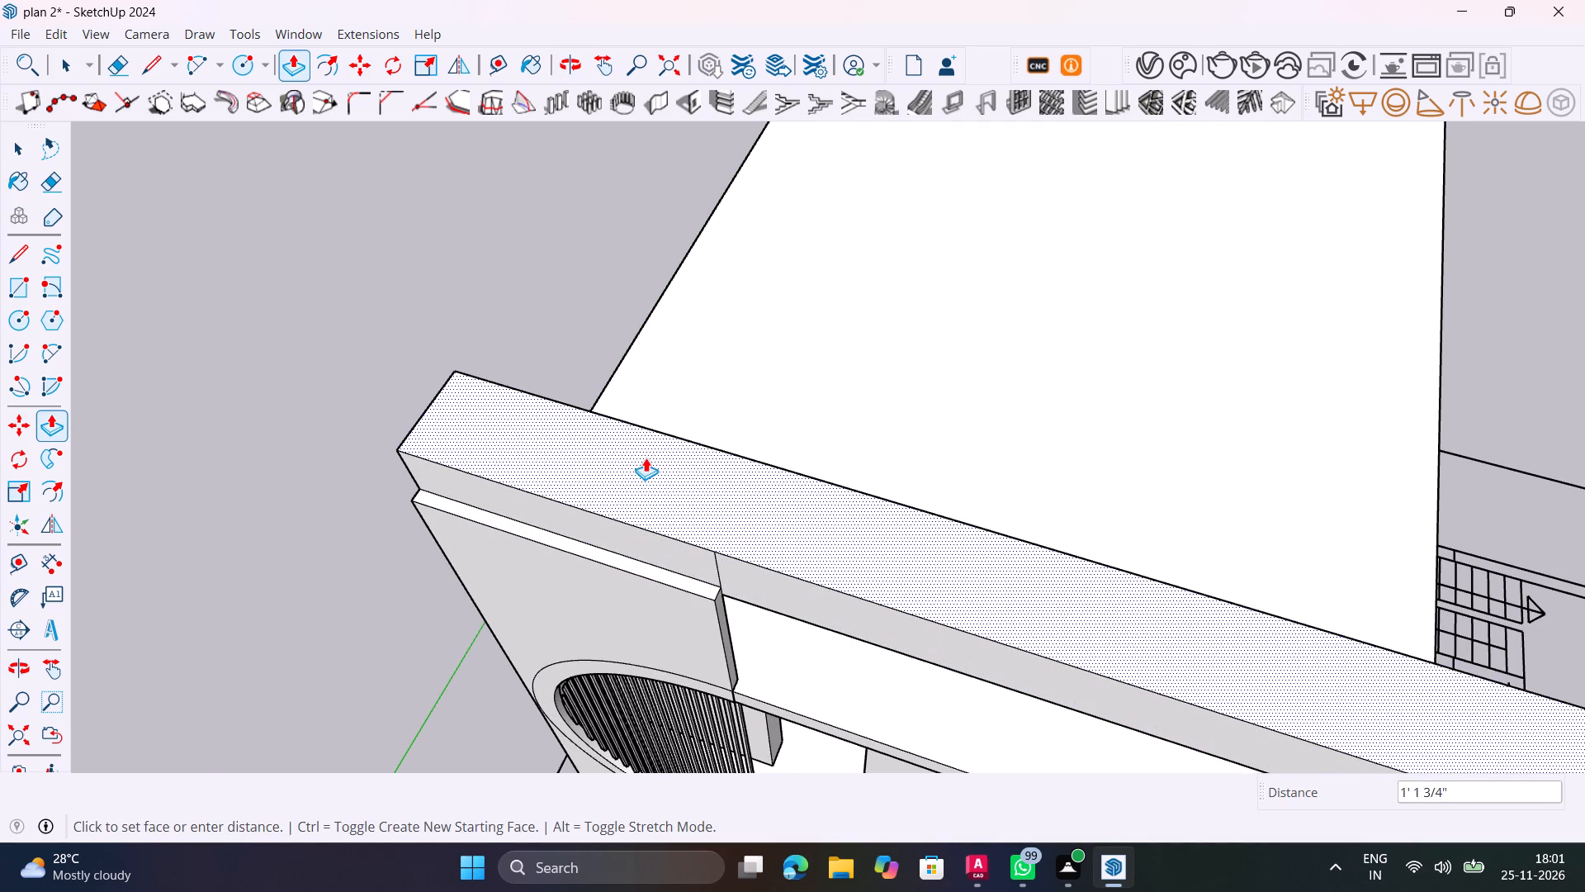
click(646, 458)
scroll(654, 466, down, 11)
key(space)
Erase the short seam line on the beam's front face above the tall wall's free end.
scroll(707, 545, up, 11)
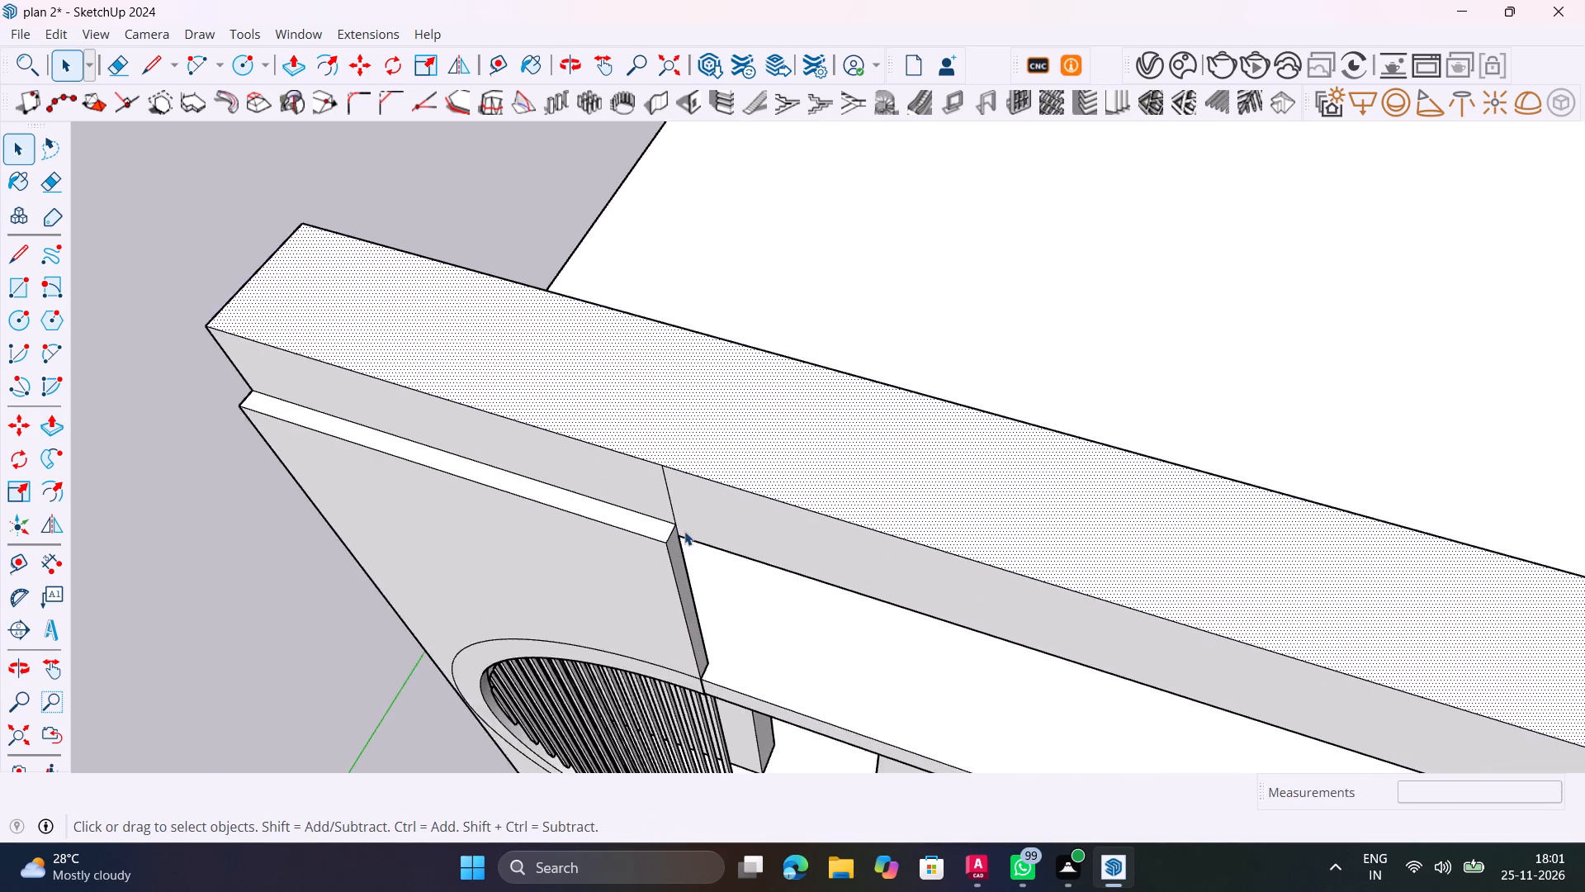
scroll(684, 531, up, 4)
key(e)
drag(671, 482, 640, 461)
scroll(638, 457, down, 11)
key(space)
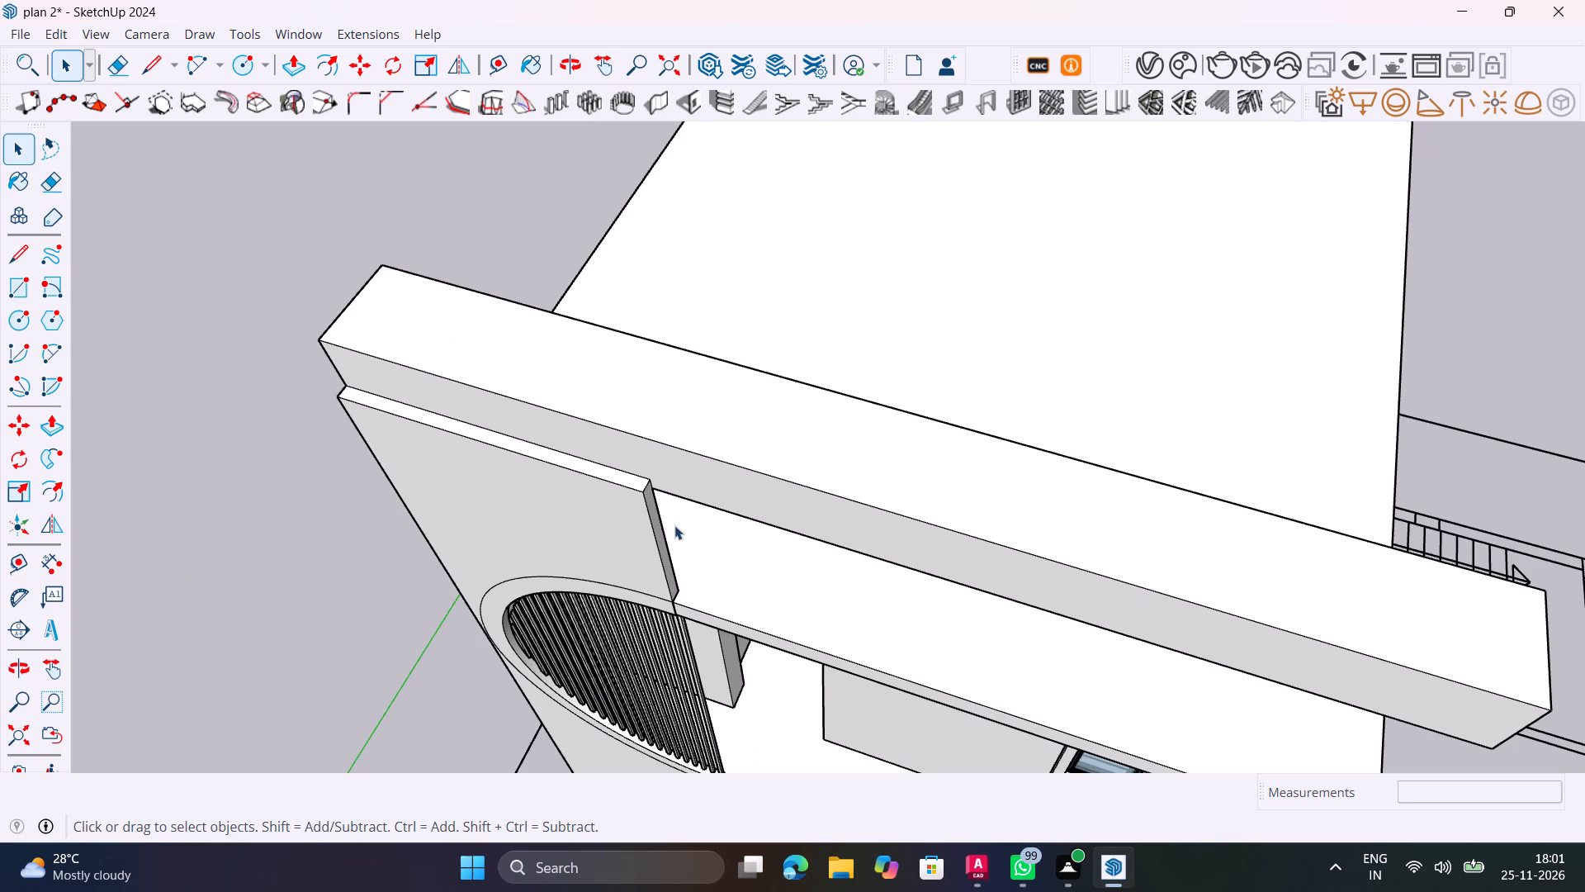
Examine the deepened beam above the roof from the front and from the side.
middle_drag(665, 548, 795, 401)
scroll(792, 401, down, 4)
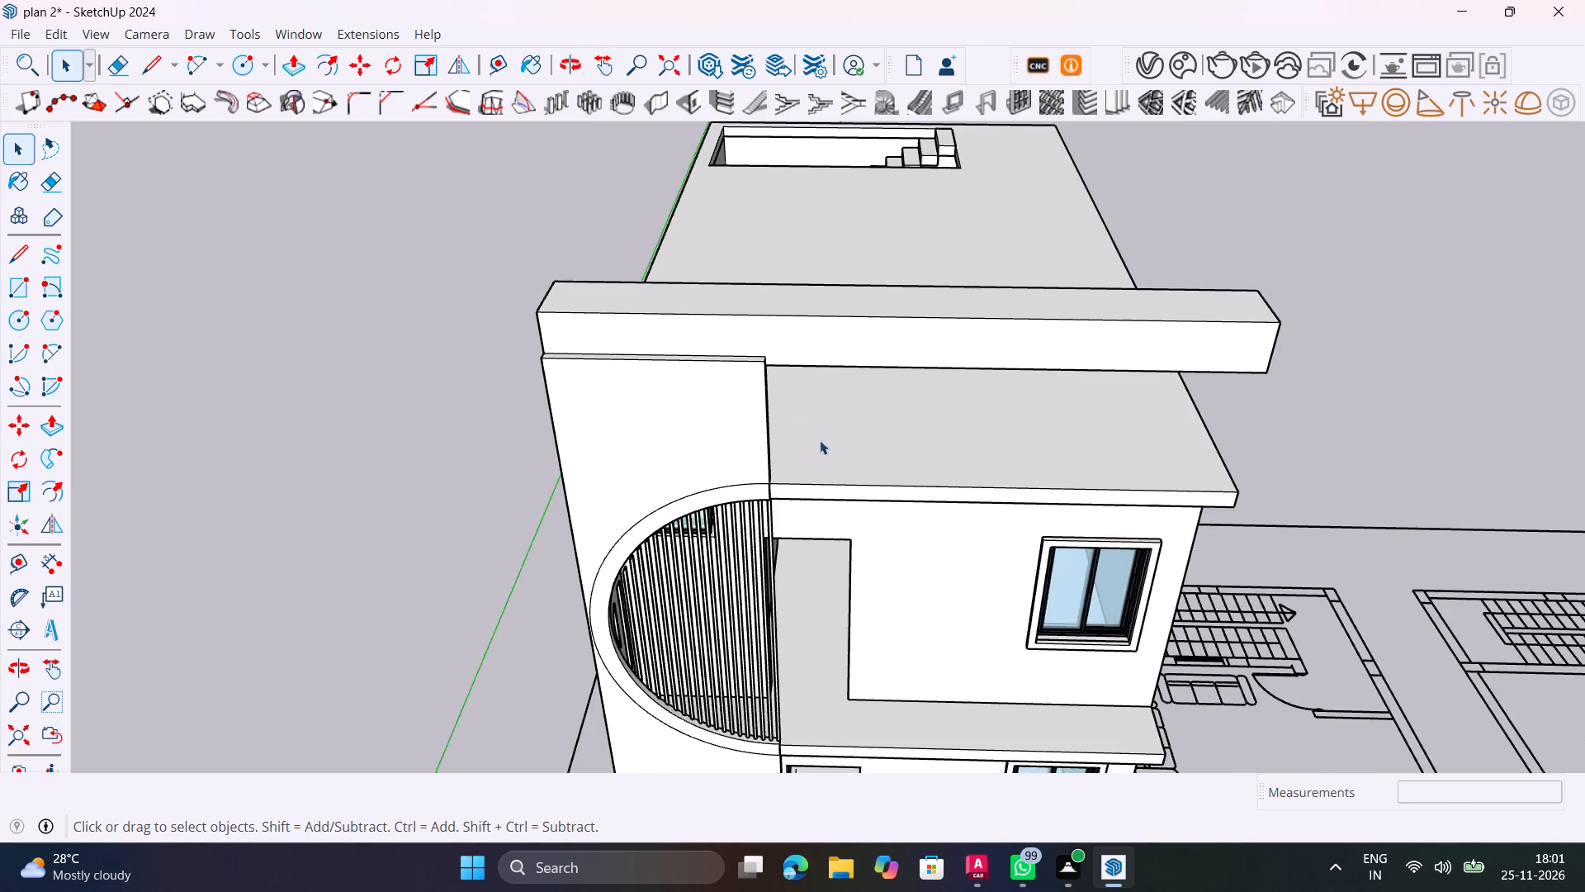
shift+middle_drag(826, 443, 594, 445)
middle_drag(951, 534, 612, 514)
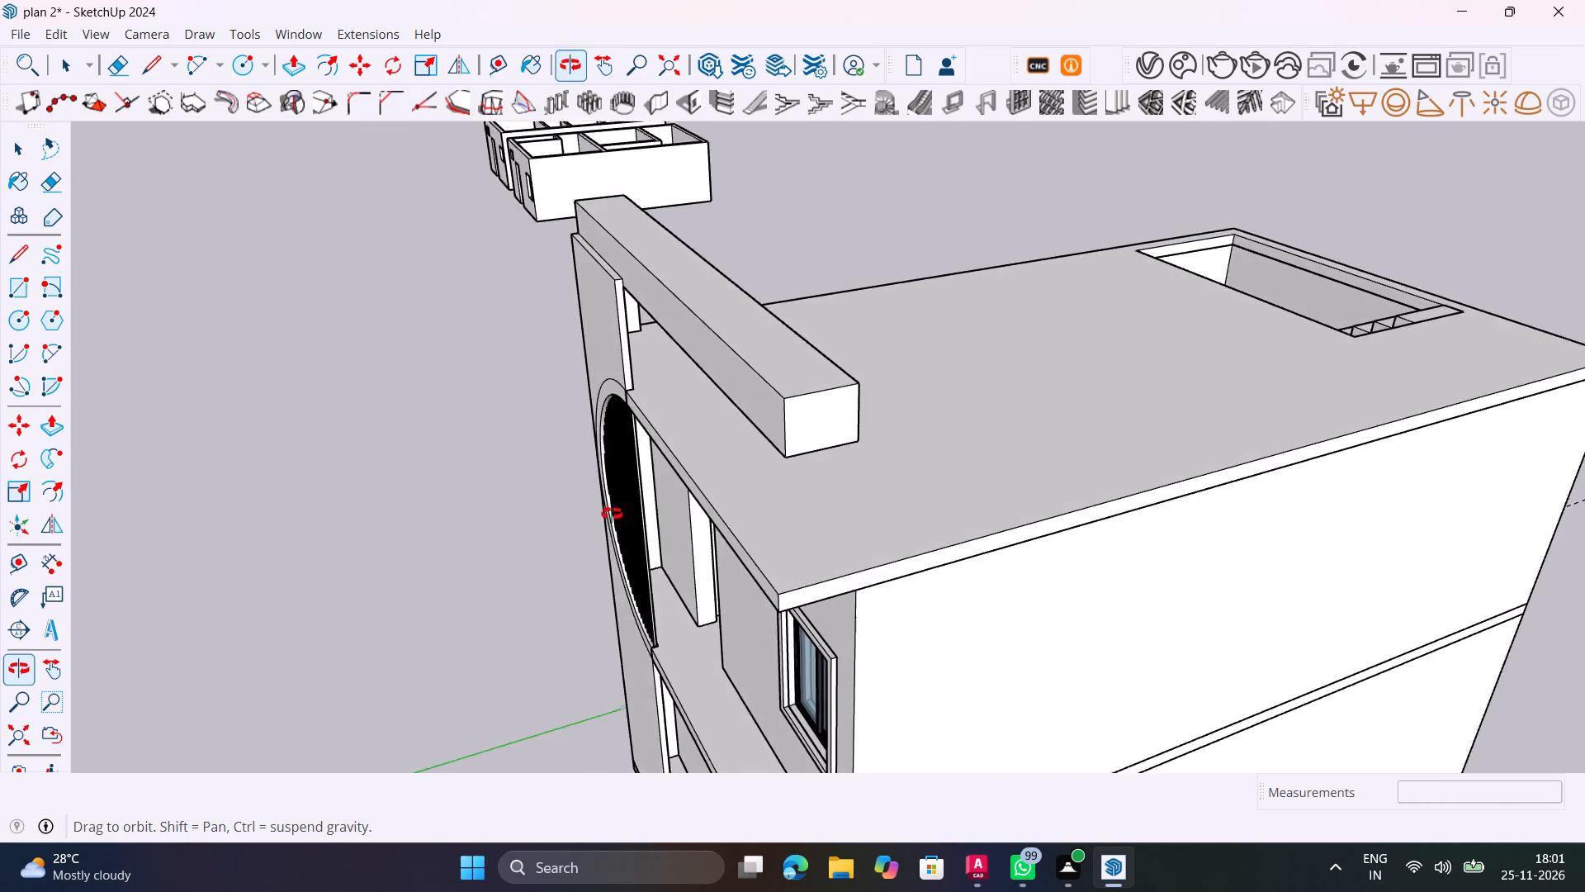
middle_drag(612, 514, 675, 458)
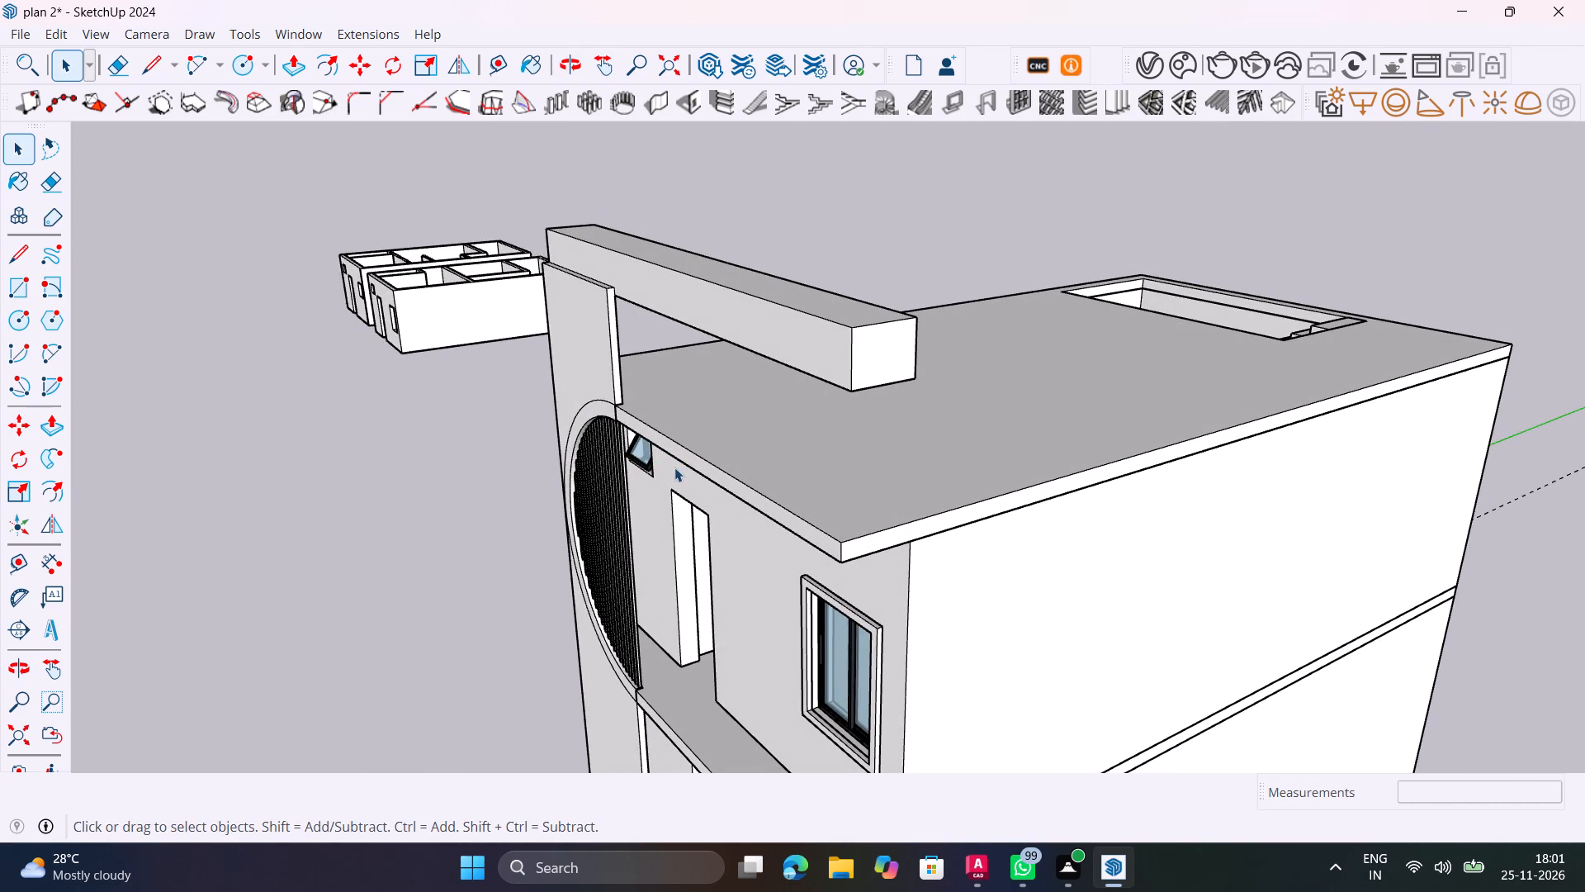
scroll(658, 474, down, 2)
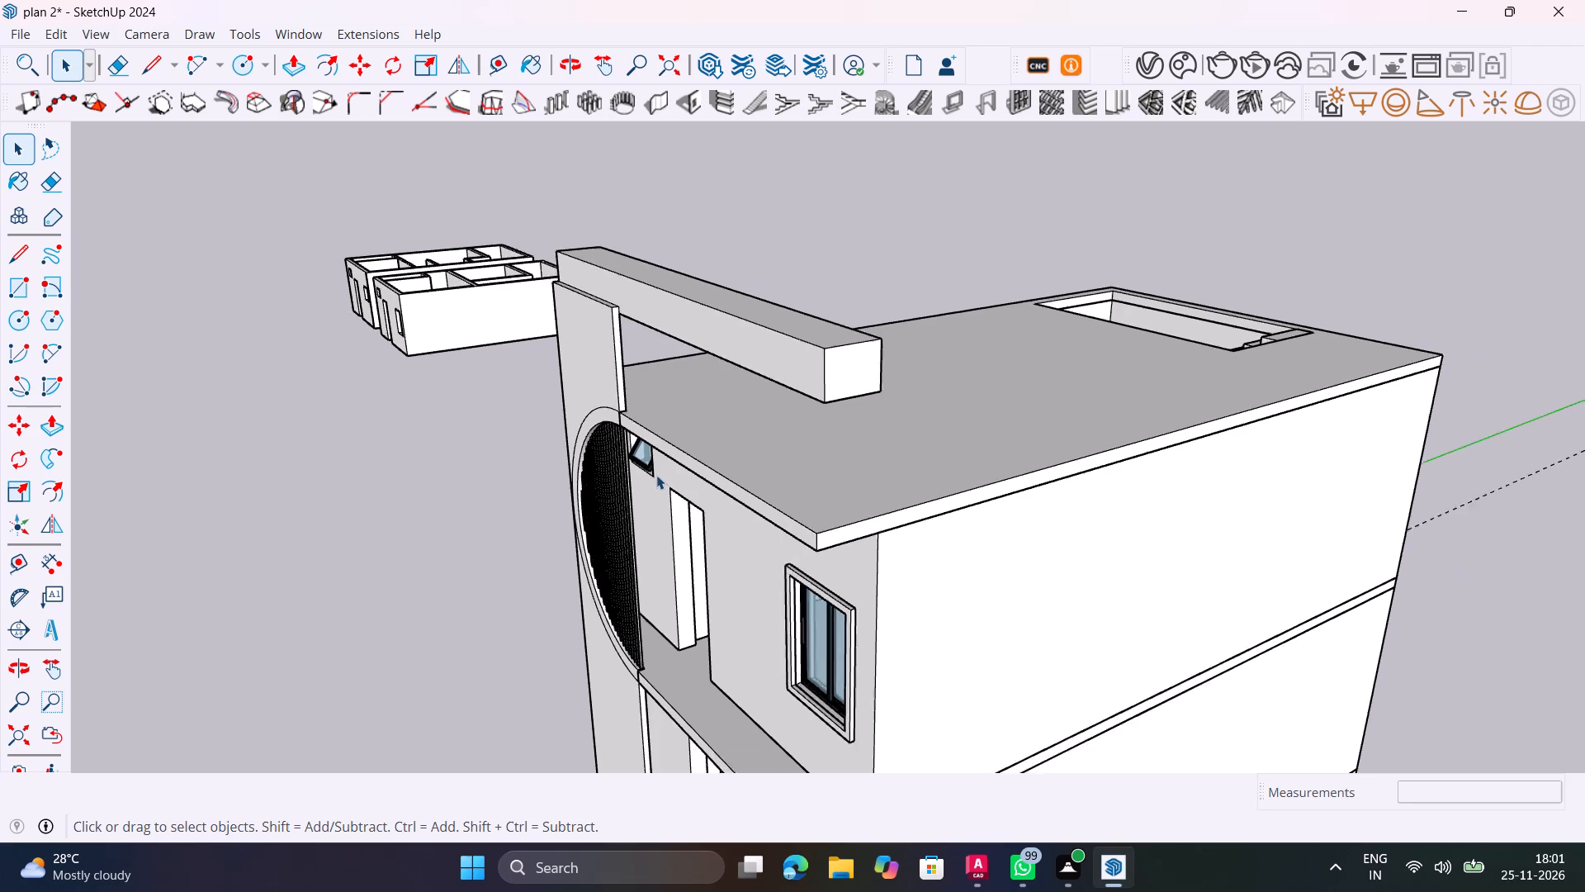
scroll(656, 475, down, 1)
middle_drag(739, 509, 806, 486)
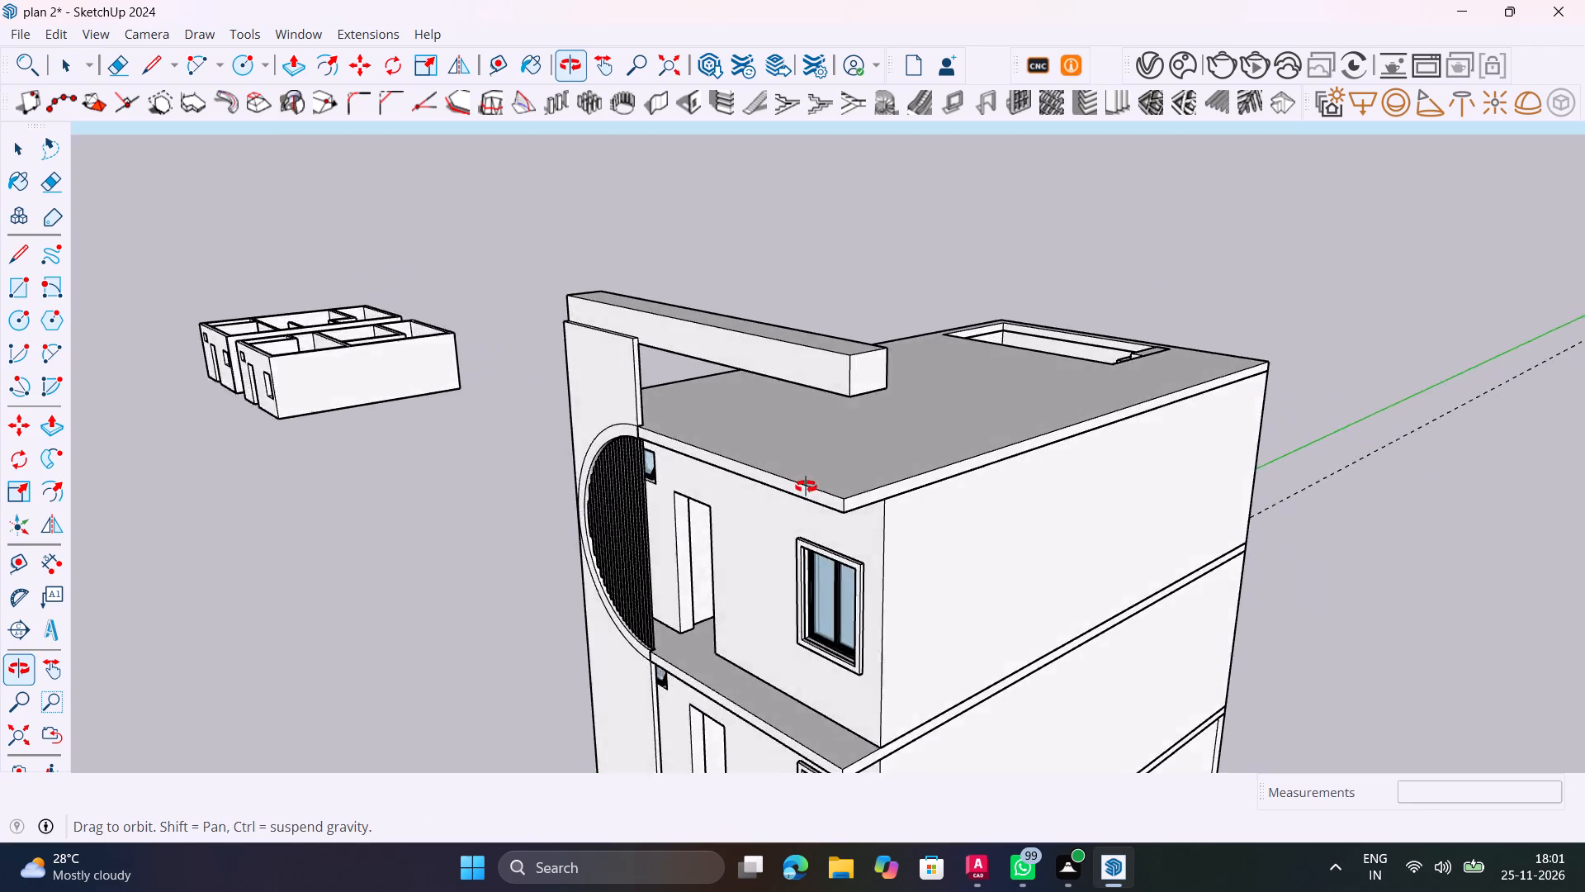
middle_drag(806, 486, 778, 484)
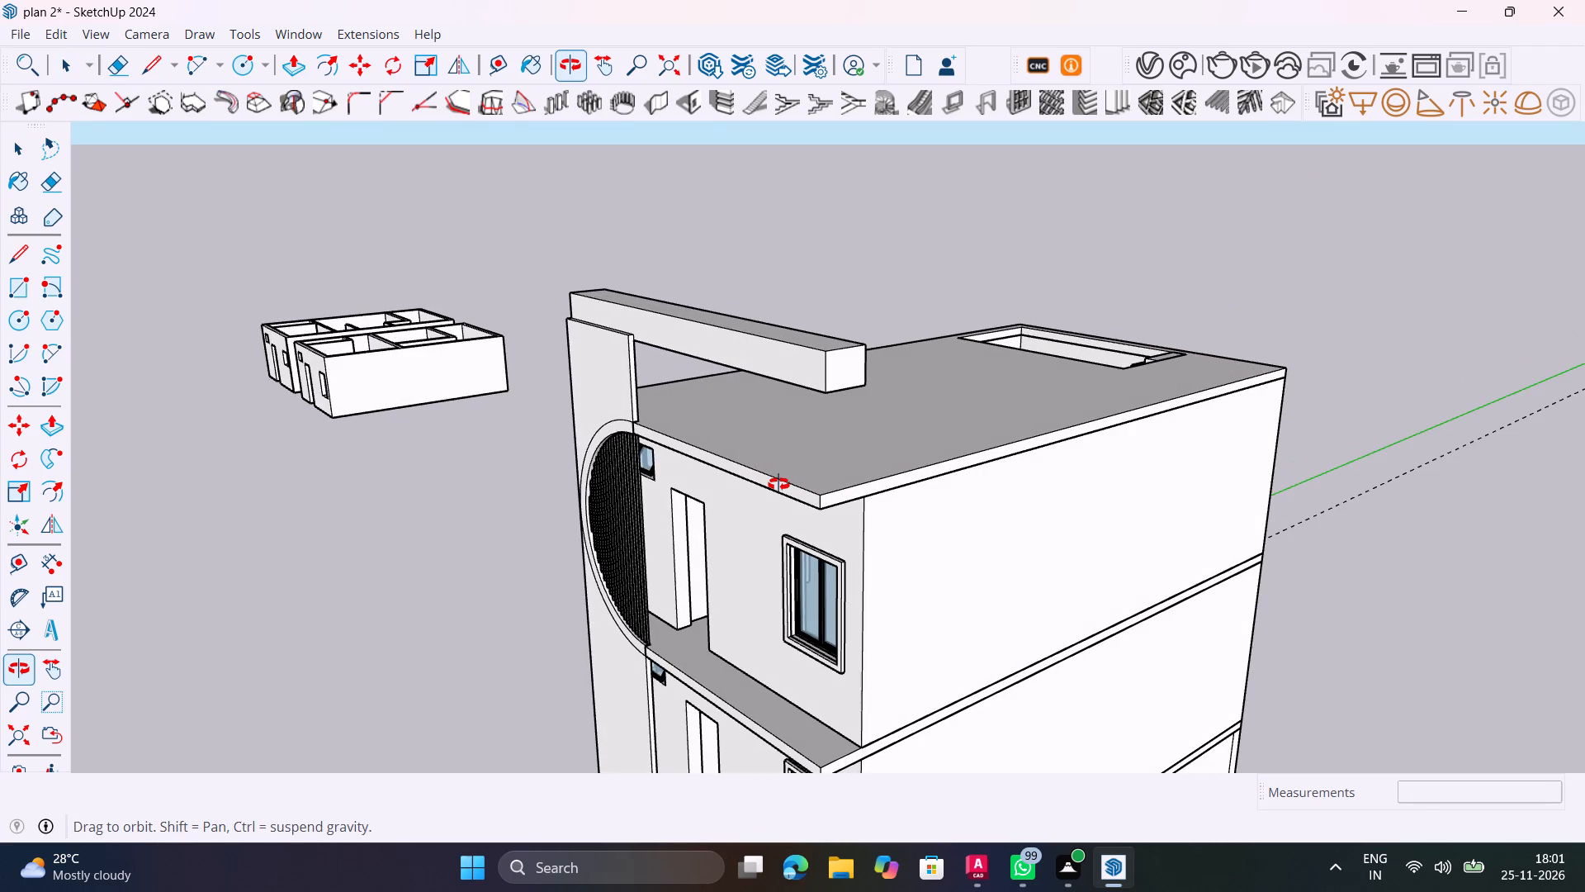
middle_drag(778, 484, 551, 497)
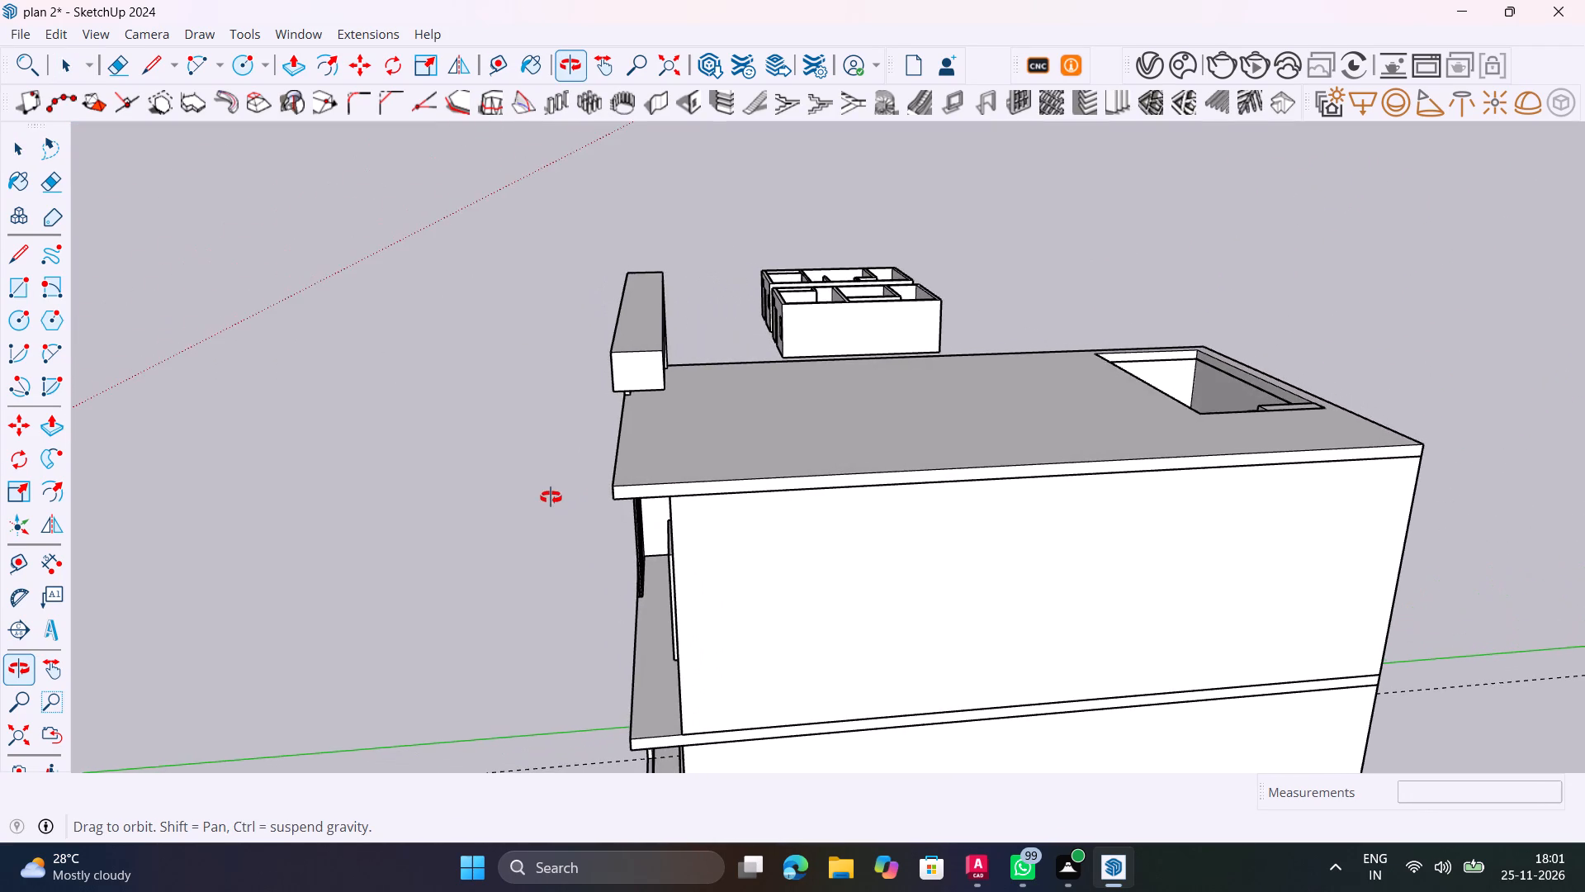
middle_drag(551, 497, 667, 495)
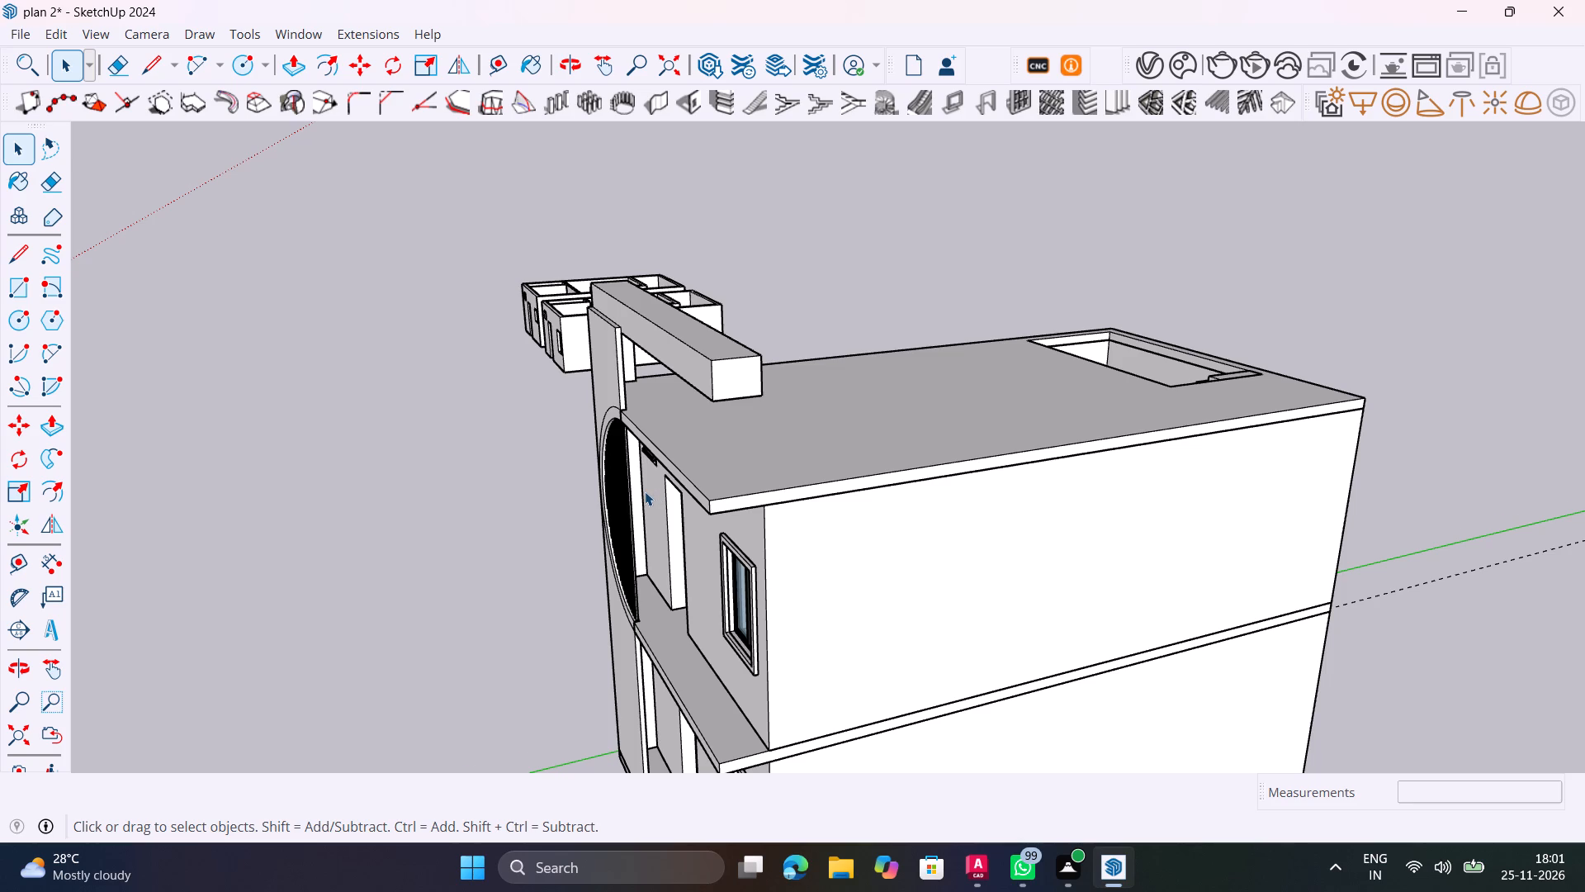
Examine the house's full front elevation with the beam from low angles, close up and from a distance.
scroll(645, 491, down, 2)
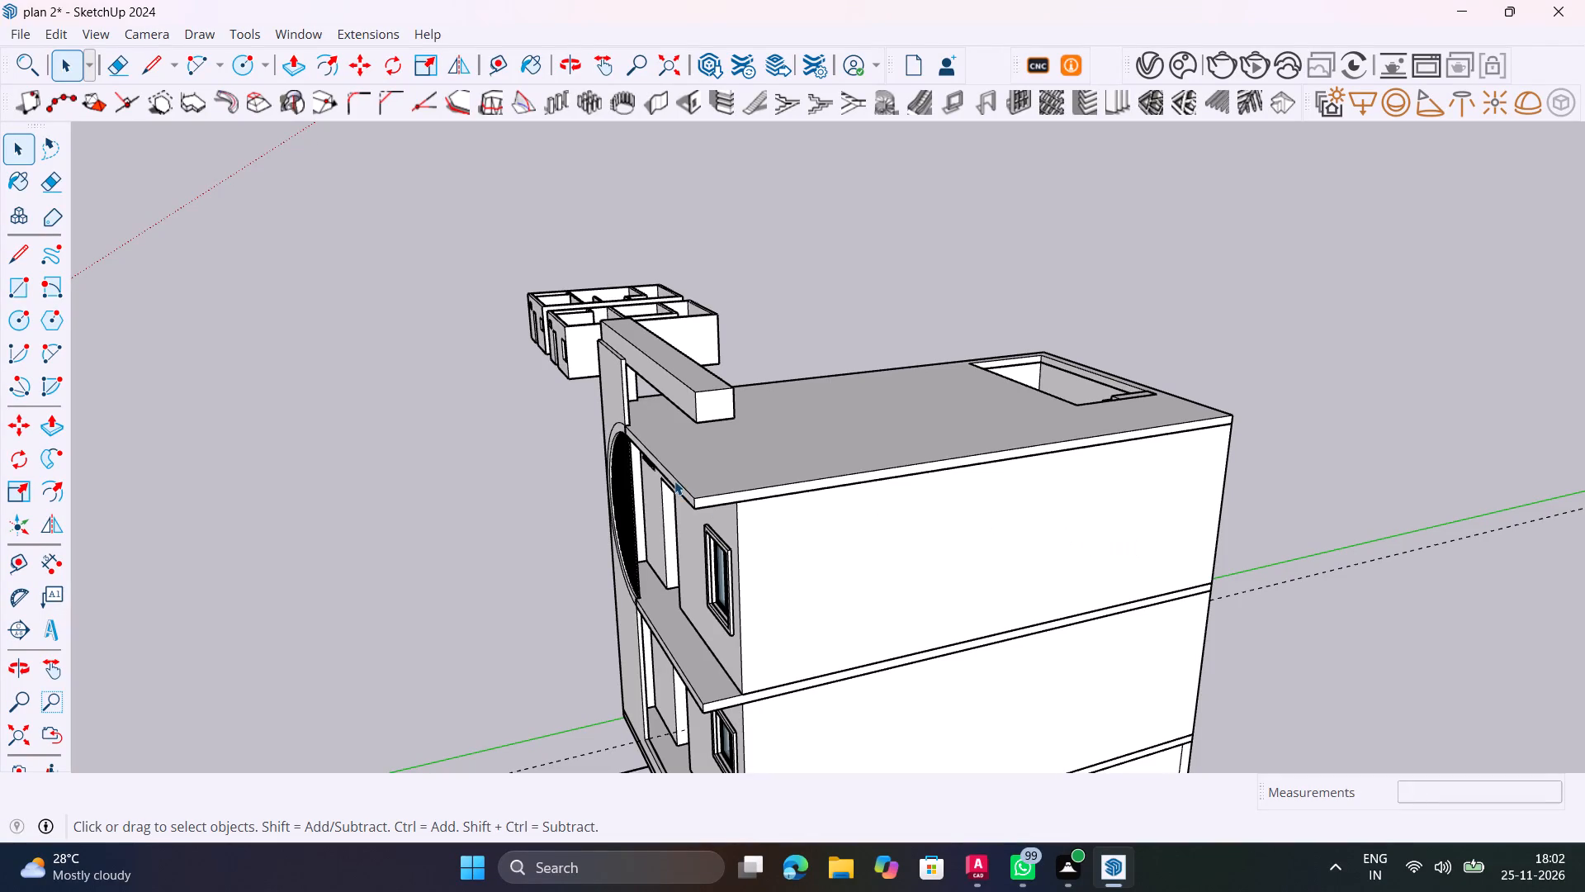
middle_drag(671, 442, 724, 311)
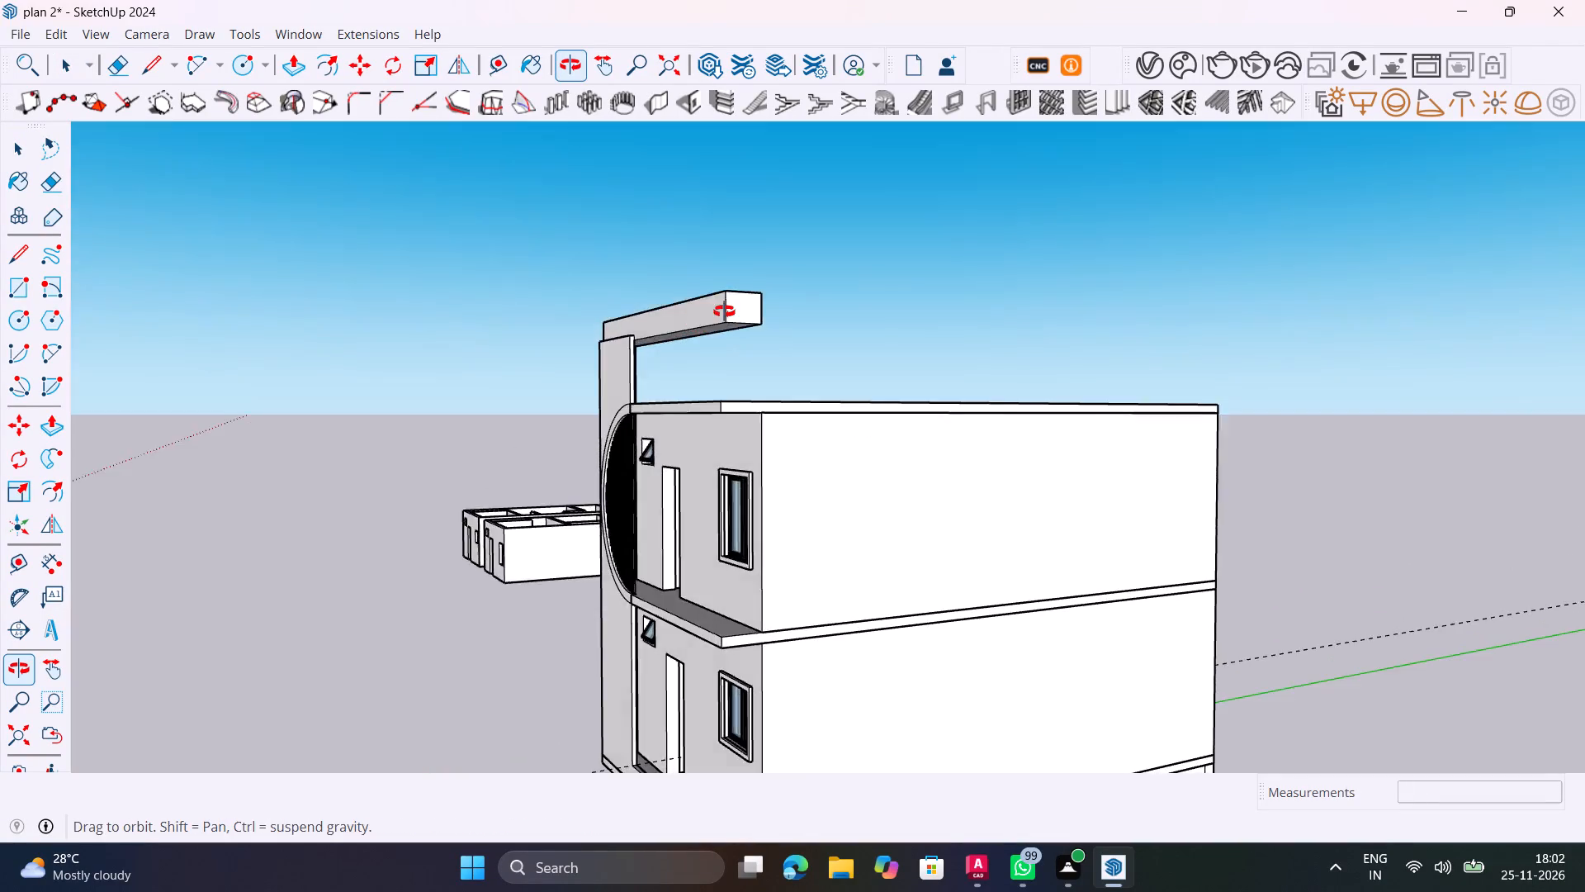
middle_drag(724, 311, 761, 308)
scroll(770, 330, down, 6)
scroll(741, 524, up, 9)
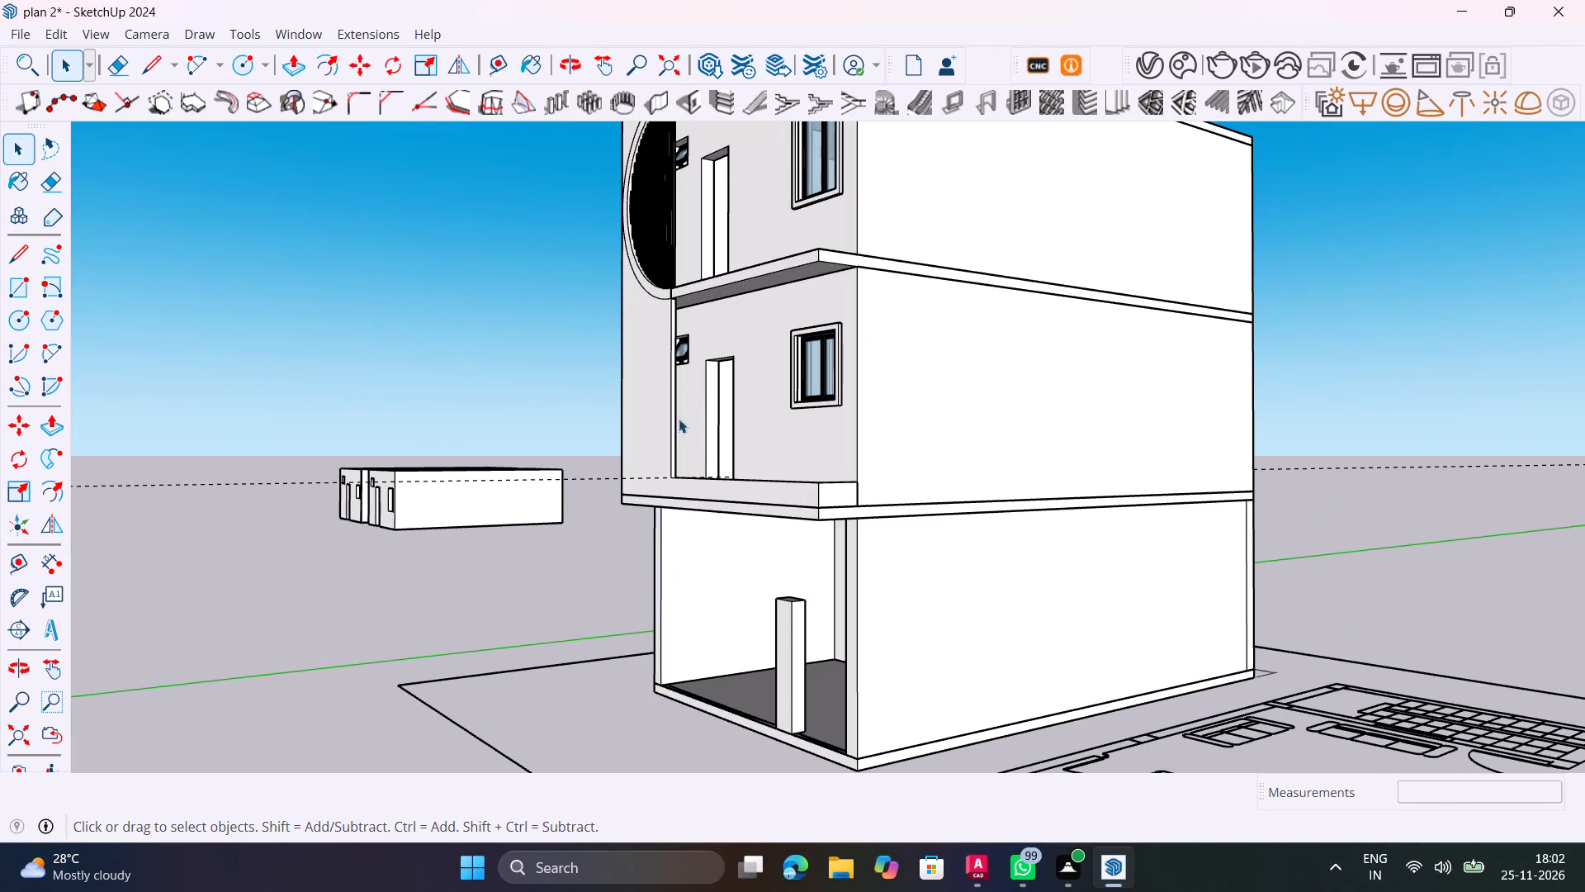
middle_drag(665, 478, 696, 338)
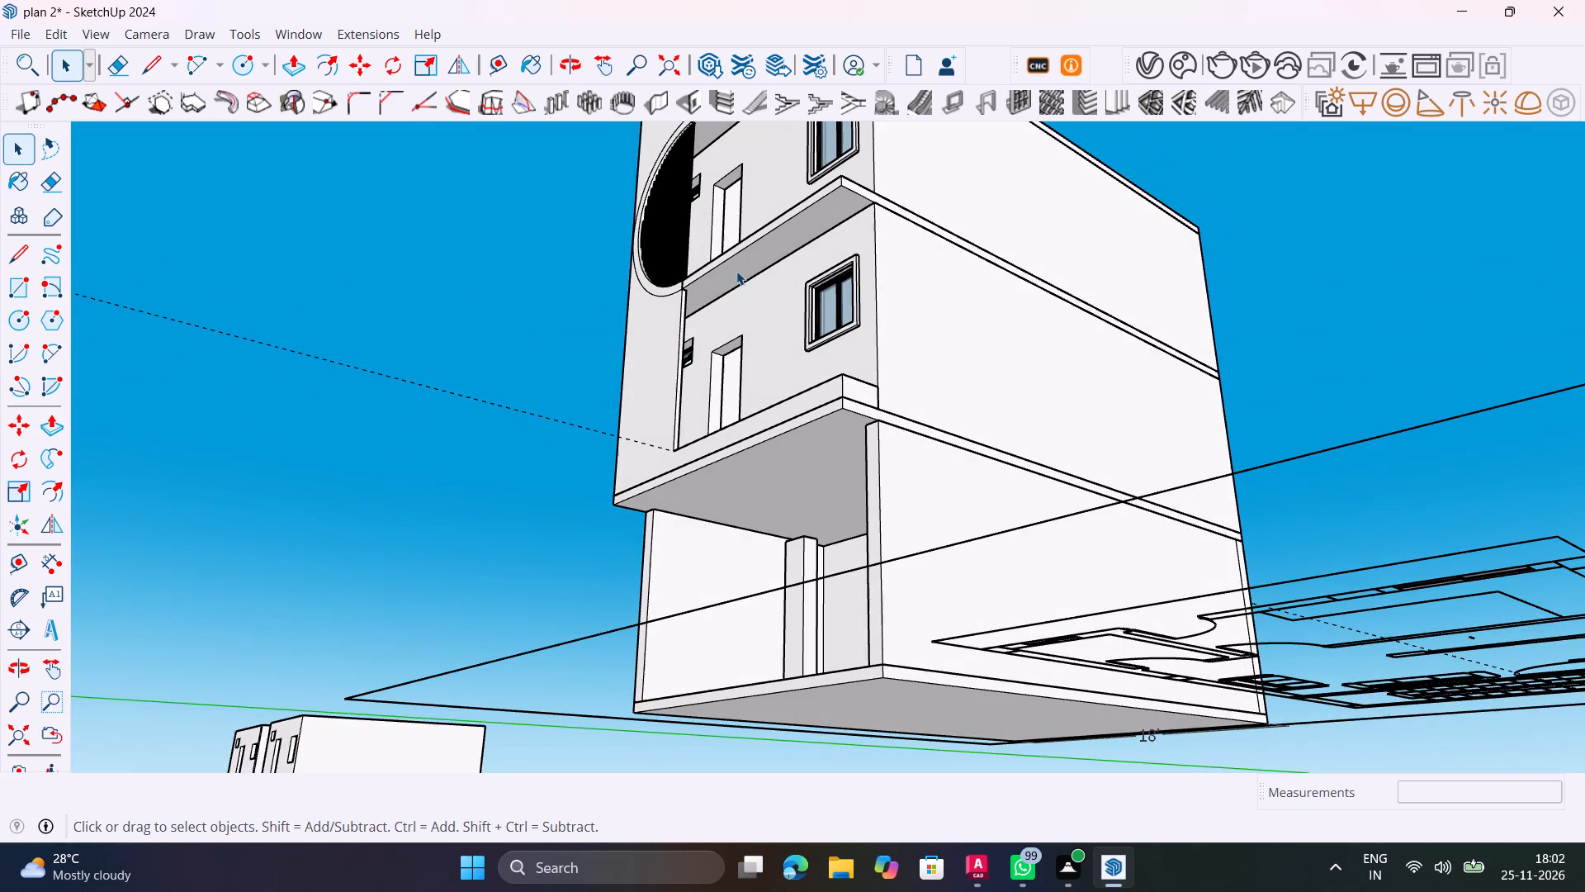
scroll(737, 267, up, 1)
shift+middle_drag(744, 269, 764, 536)
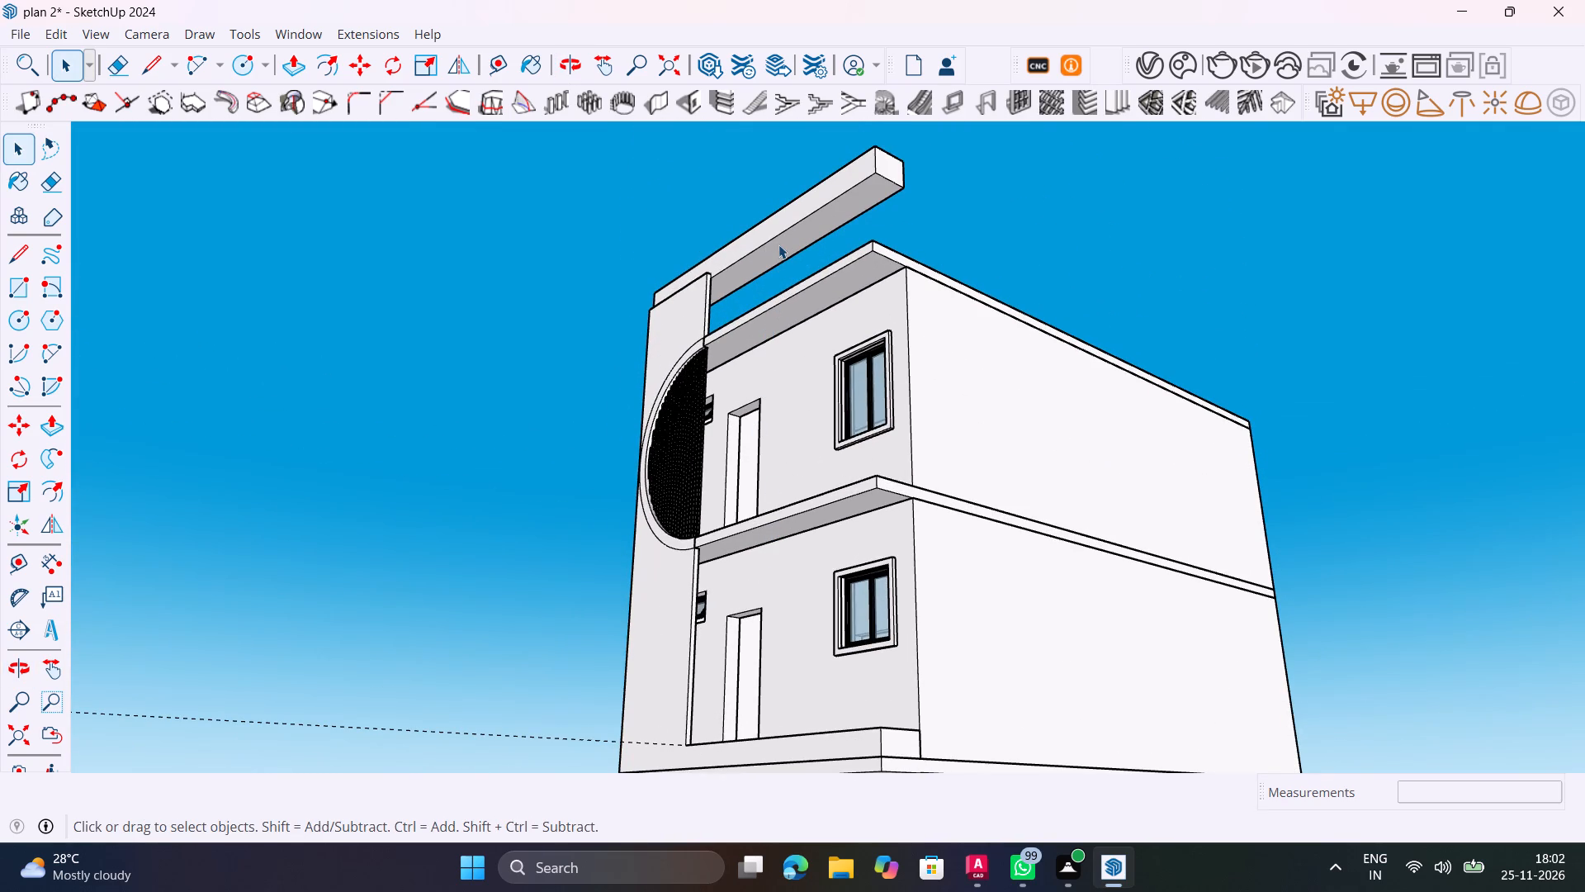
scroll(778, 244, up, 8)
middle_drag(780, 256, 858, 328)
scroll(827, 308, up, 1)
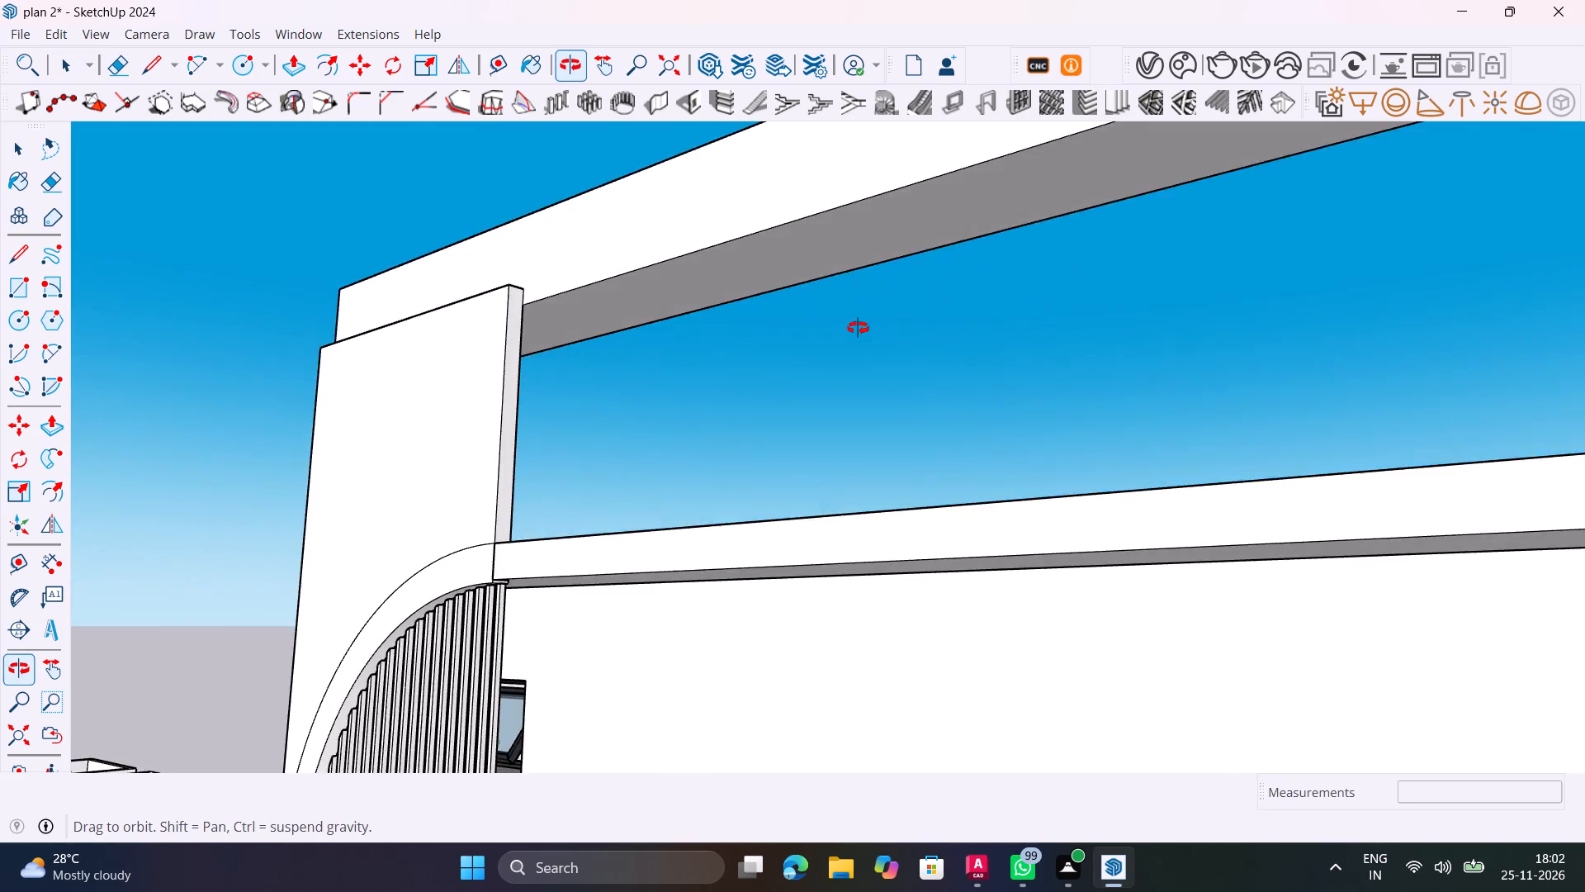
middle_drag(858, 328, 969, 420)
scroll(961, 417, down, 9)
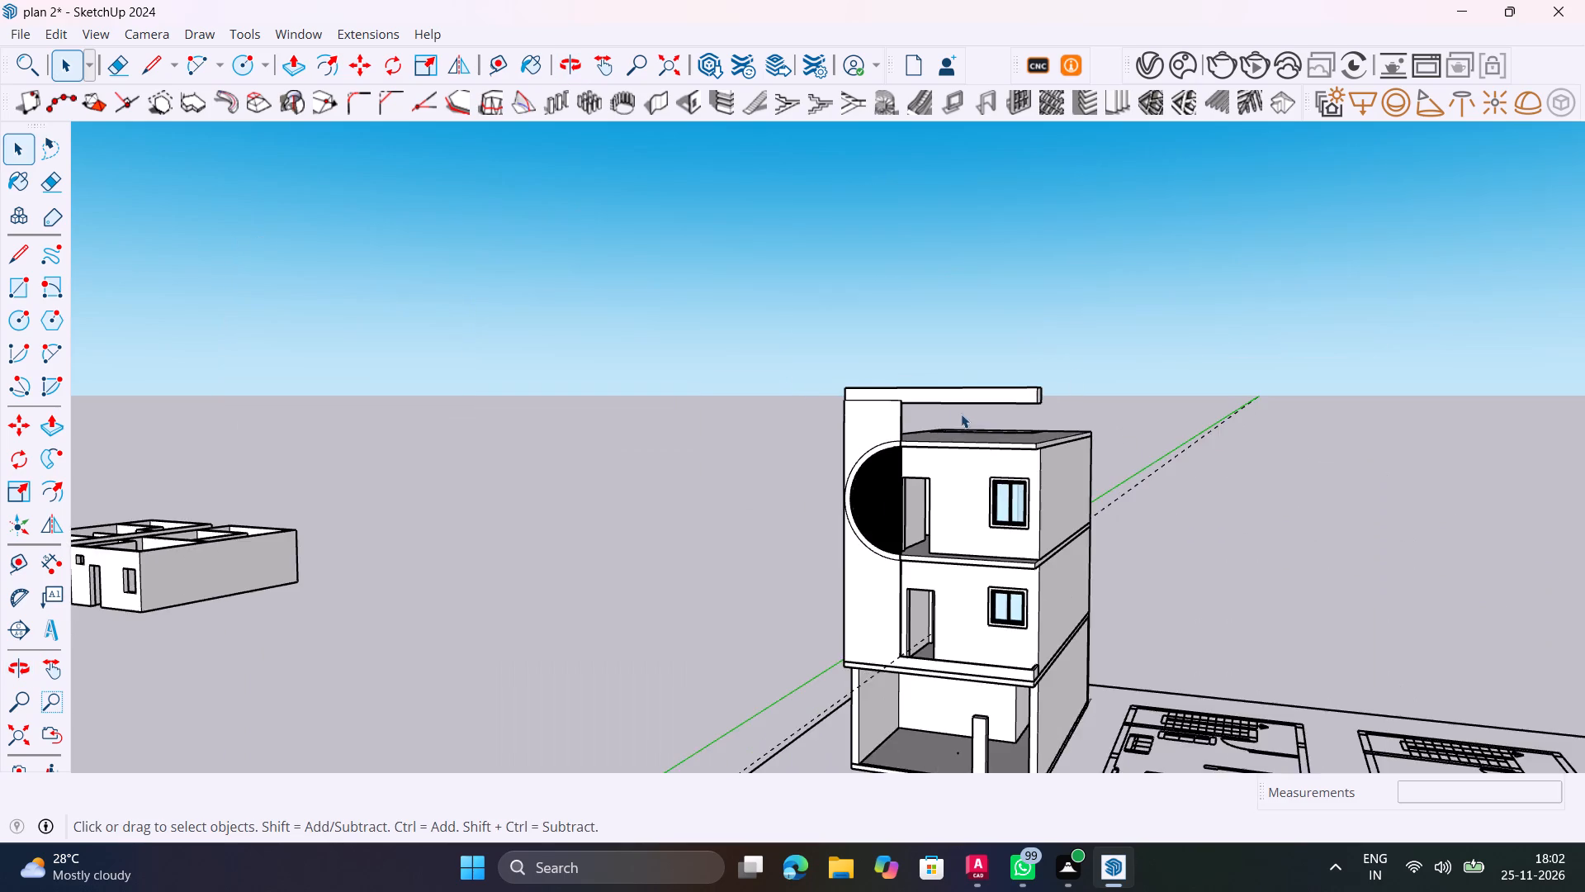
Examine the horizontal beam over the roof and the house's front elevation from above, the side and a low angle.
middle_drag(969, 449, 1055, 661)
scroll(1034, 336, up, 5)
middle_drag(1031, 348, 975, 341)
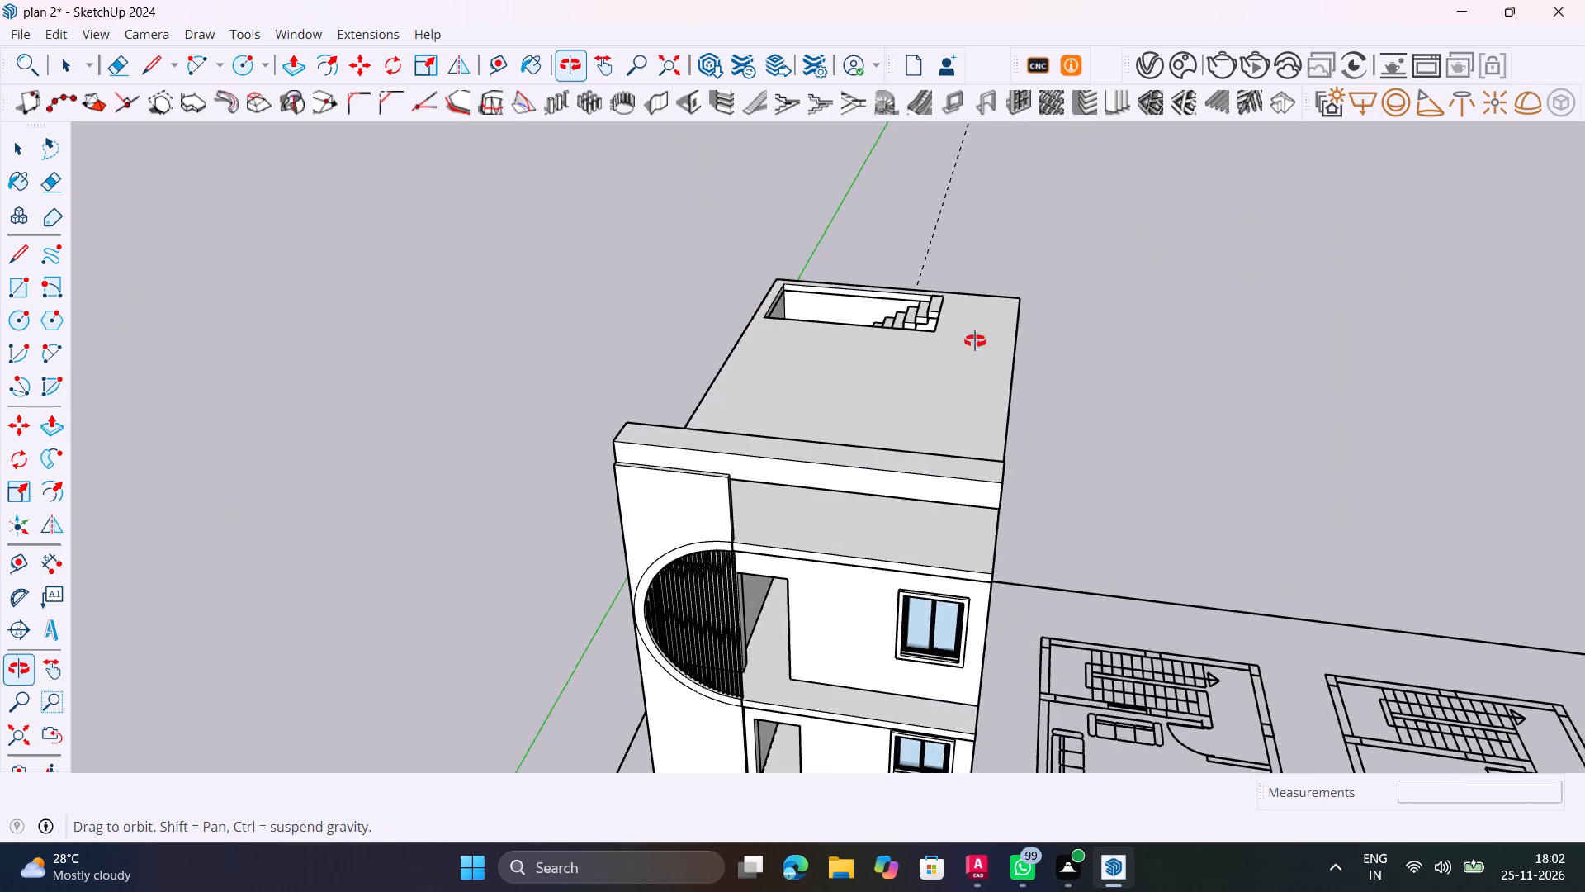
middle_drag(975, 341, 930, 384)
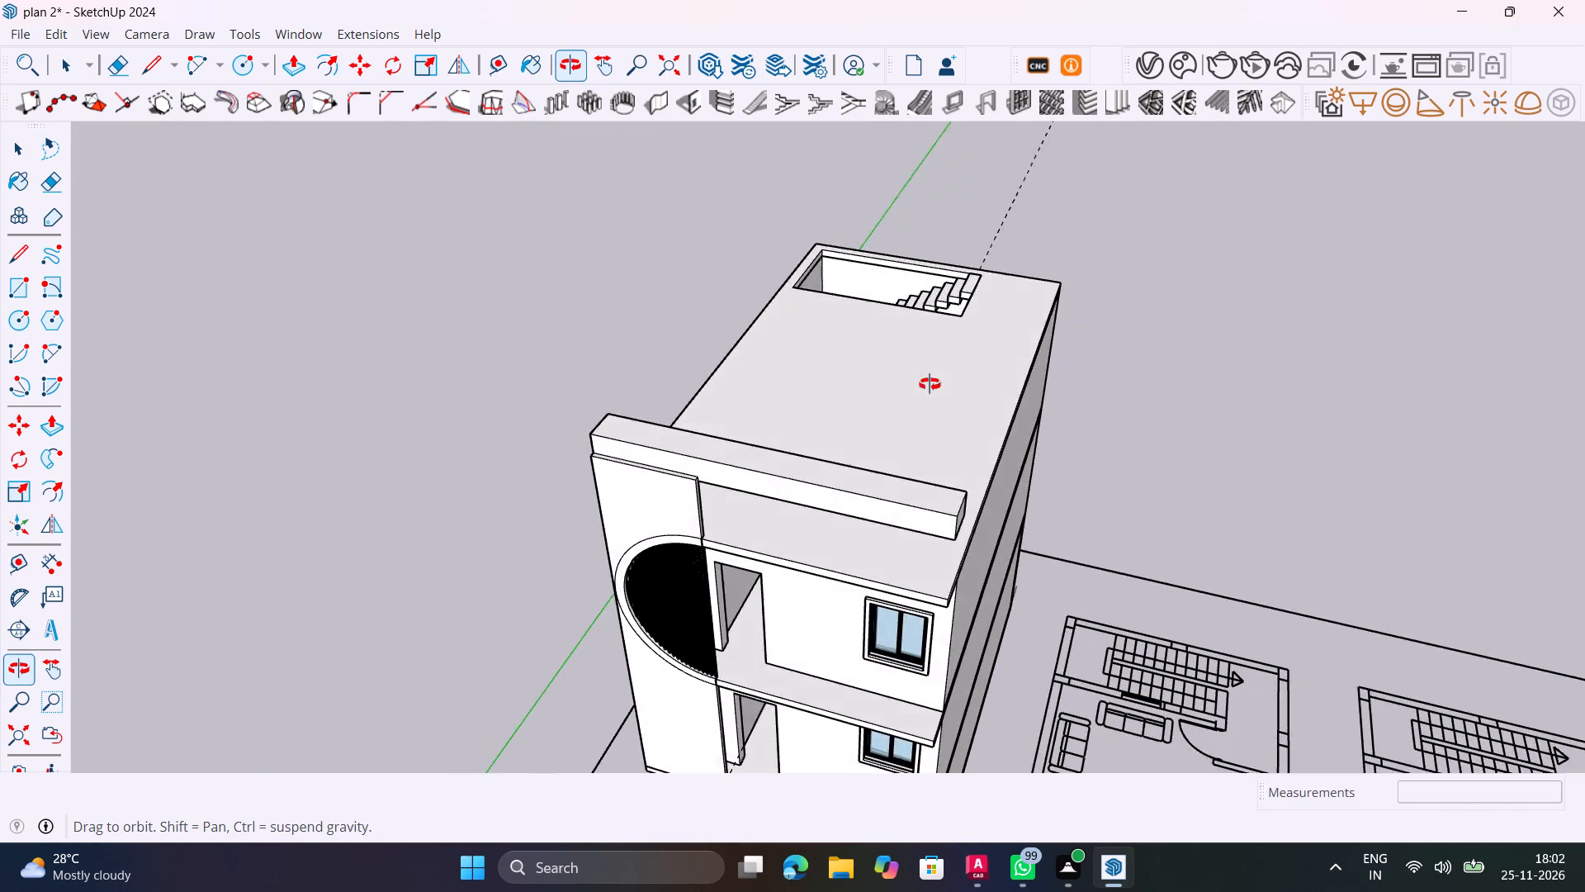
middle_drag(930, 384, 840, 317)
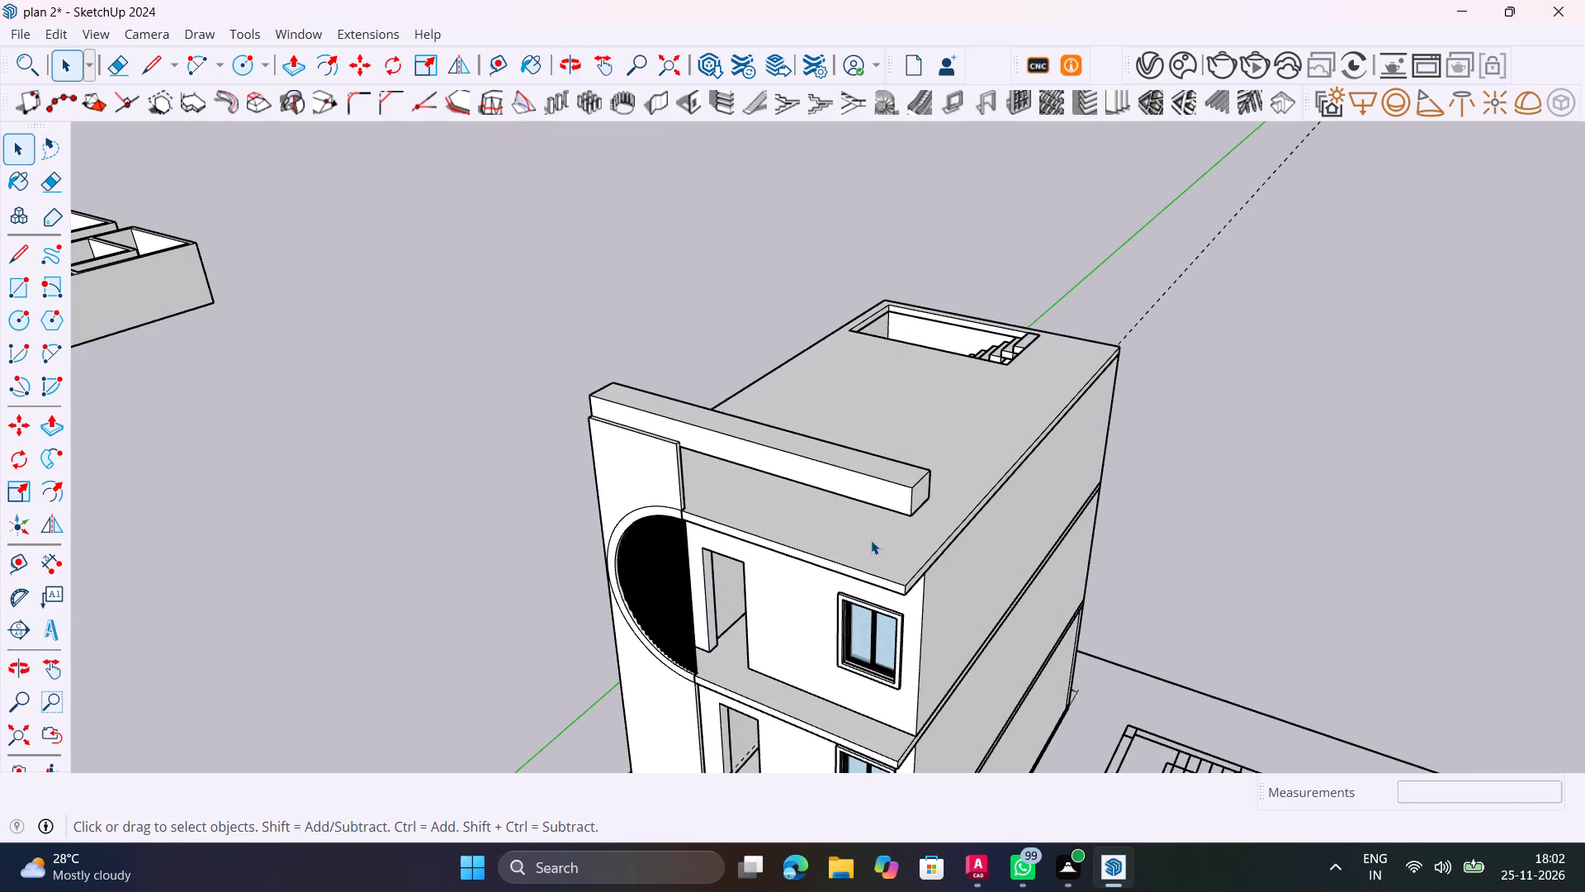
scroll(887, 560, up, 5)
middle_drag(896, 568, 1083, 388)
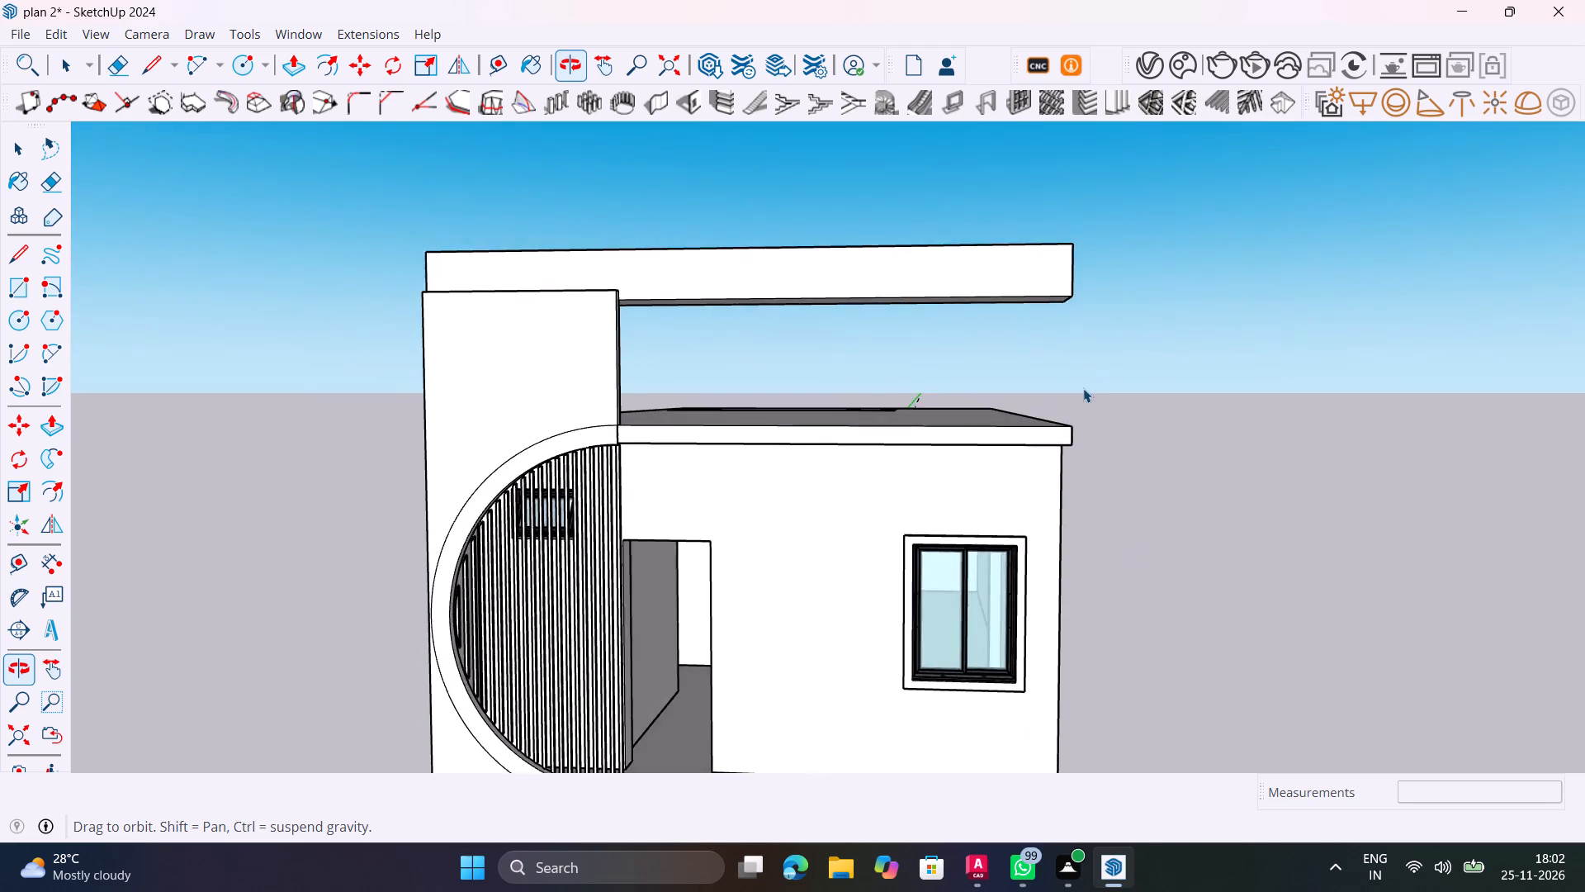
middle_drag(1083, 388, 1082, 388)
scroll(1076, 387, down, 6)
shift+middle_drag(982, 534, 811, 482)
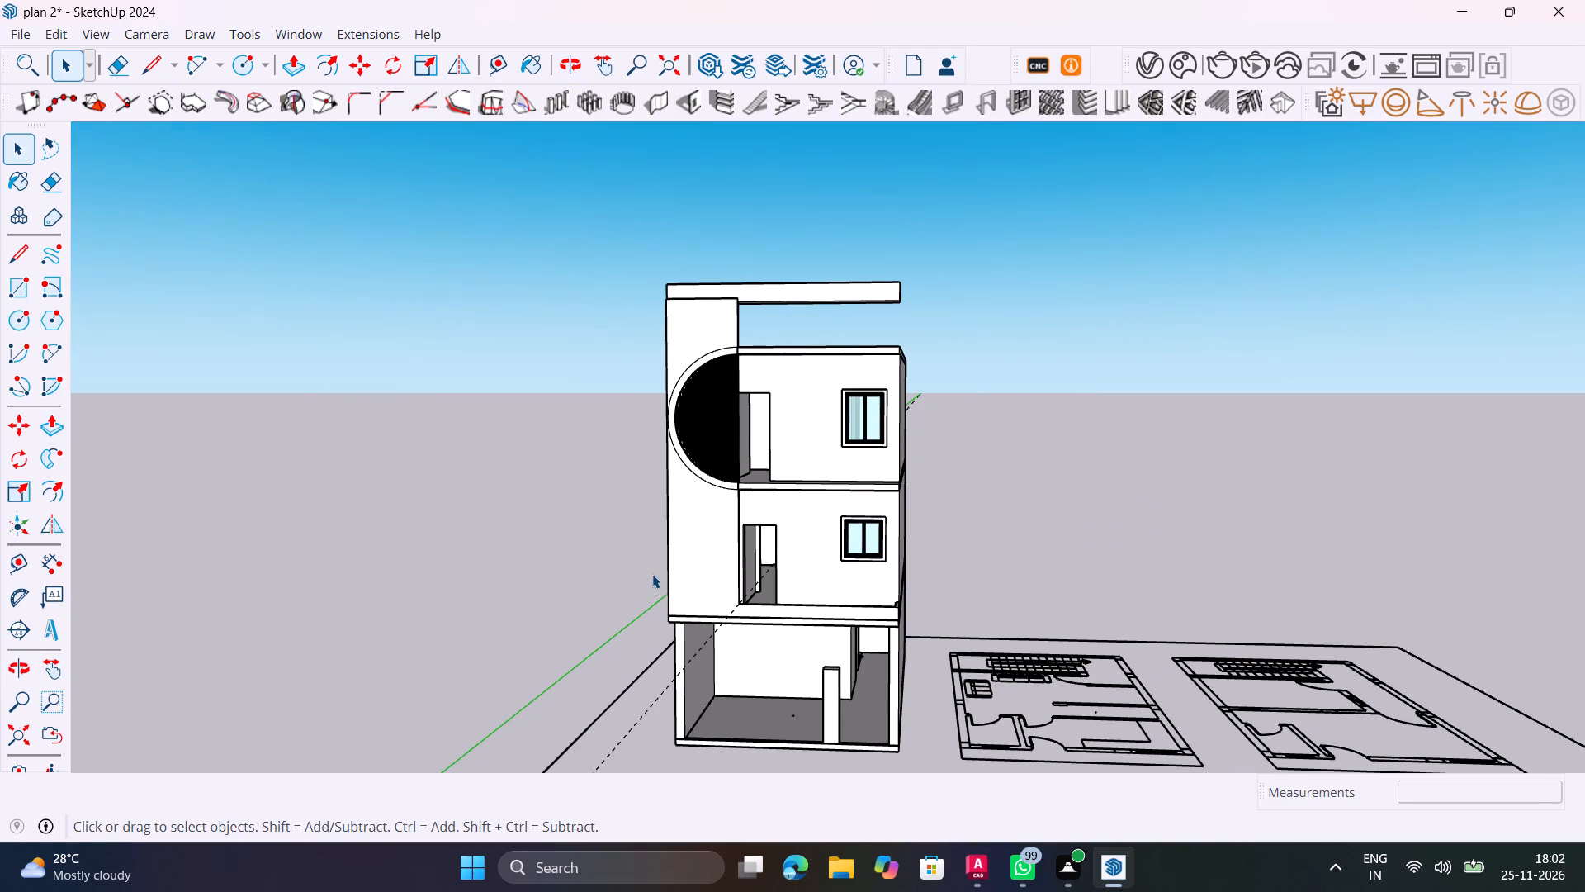
Inspect the louvred half-circle opening and the junction where its lower end meets the top-storey balcony slab.
scroll(702, 440, up, 8)
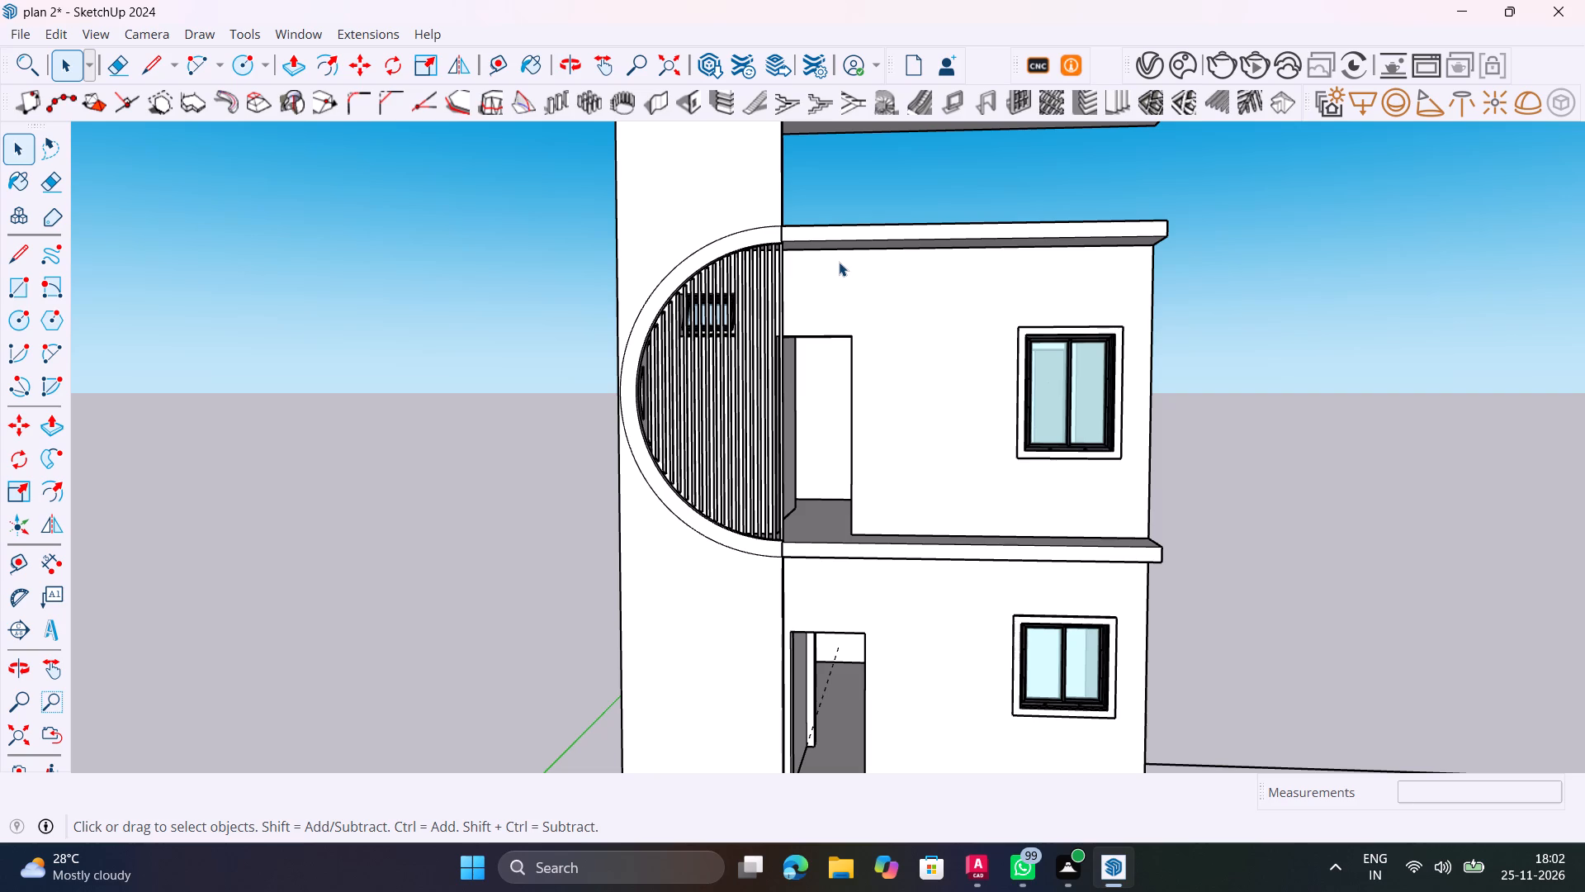
middle_drag(797, 500, 499, 609)
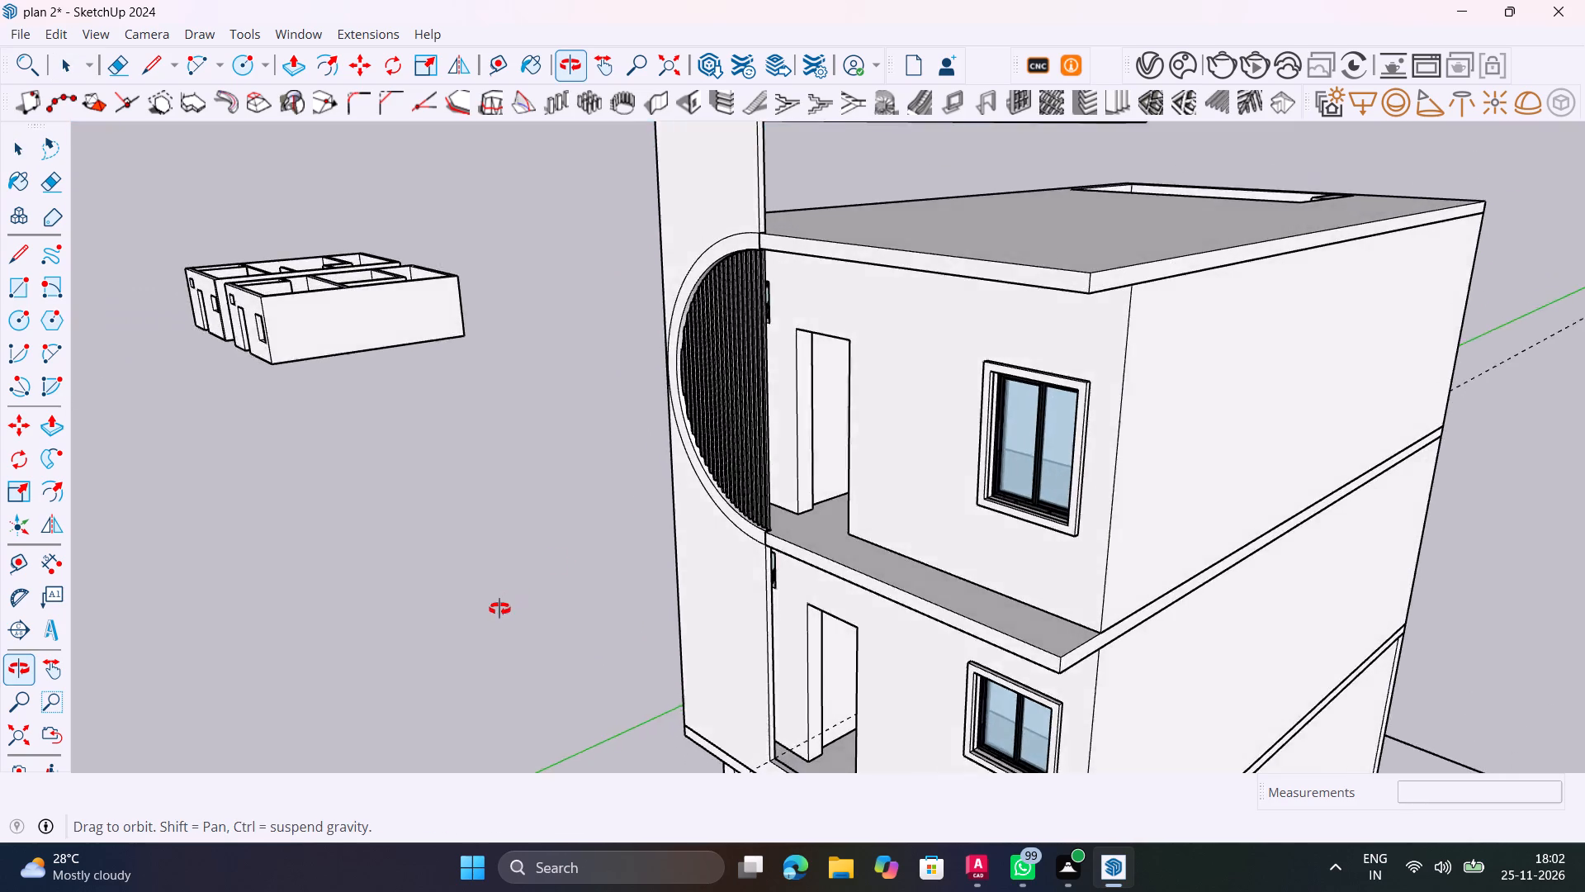
middle_drag(499, 609, 822, 598)
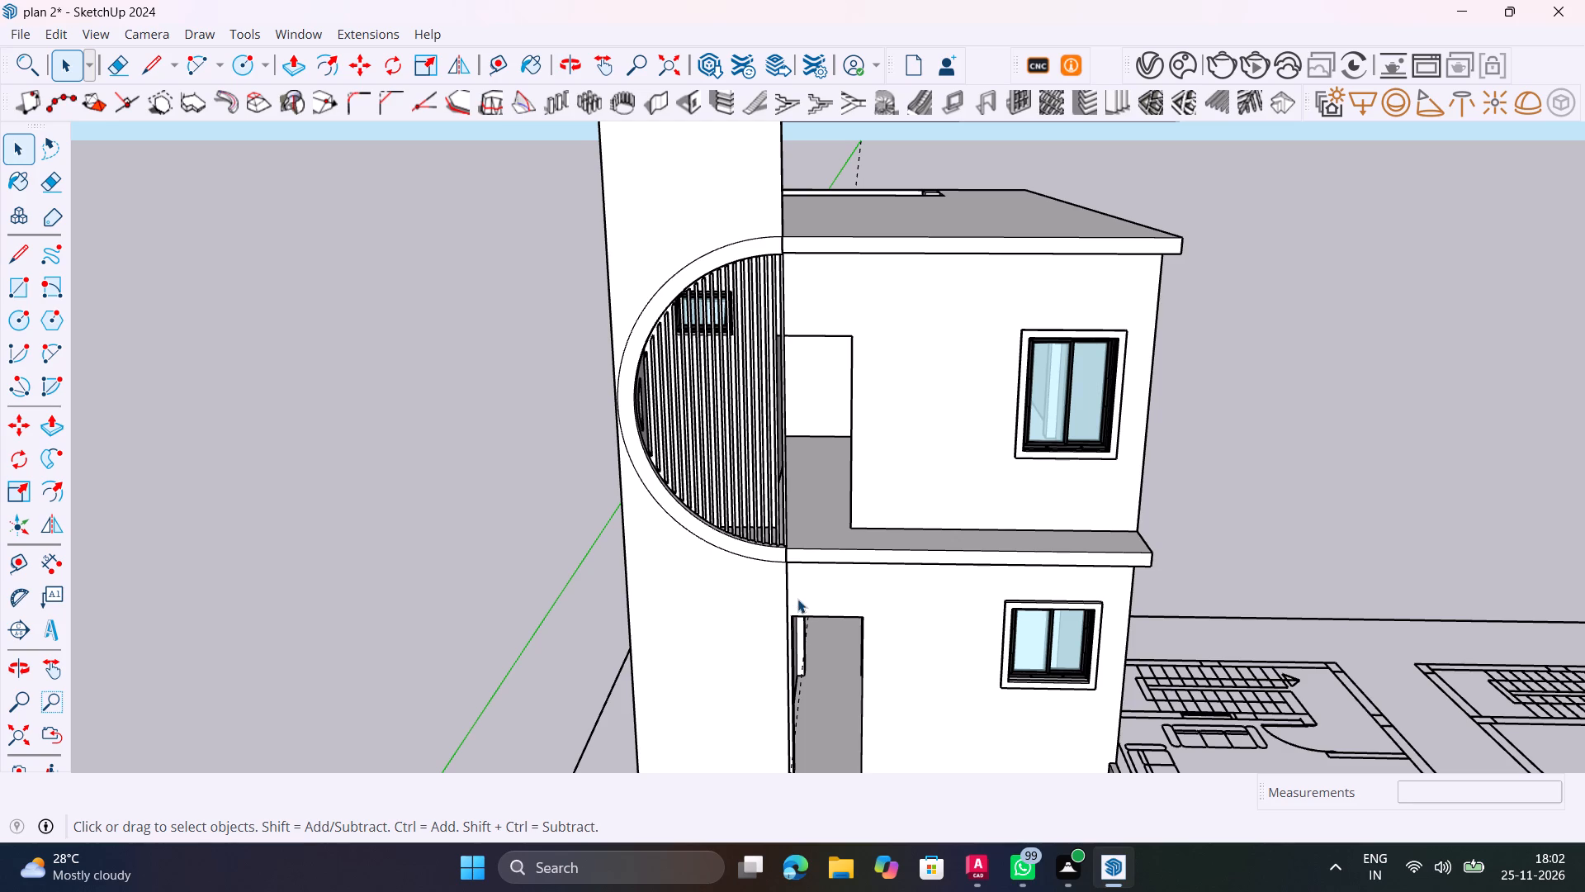
scroll(798, 530, up, 4)
middle_drag(800, 530, 844, 546)
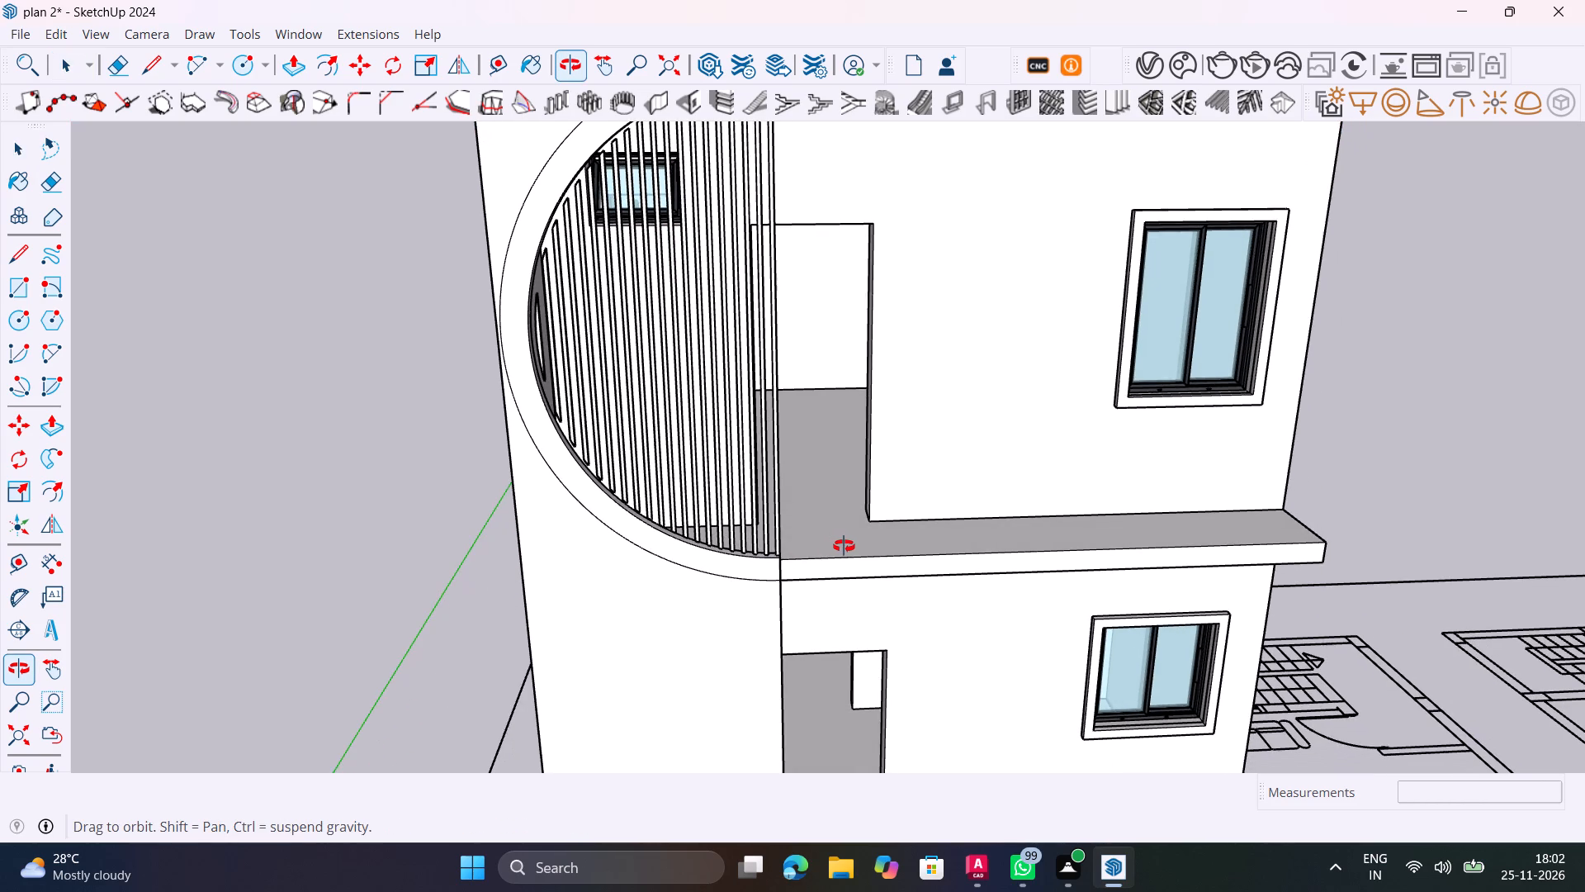
middle_drag(844, 546, 845, 546)
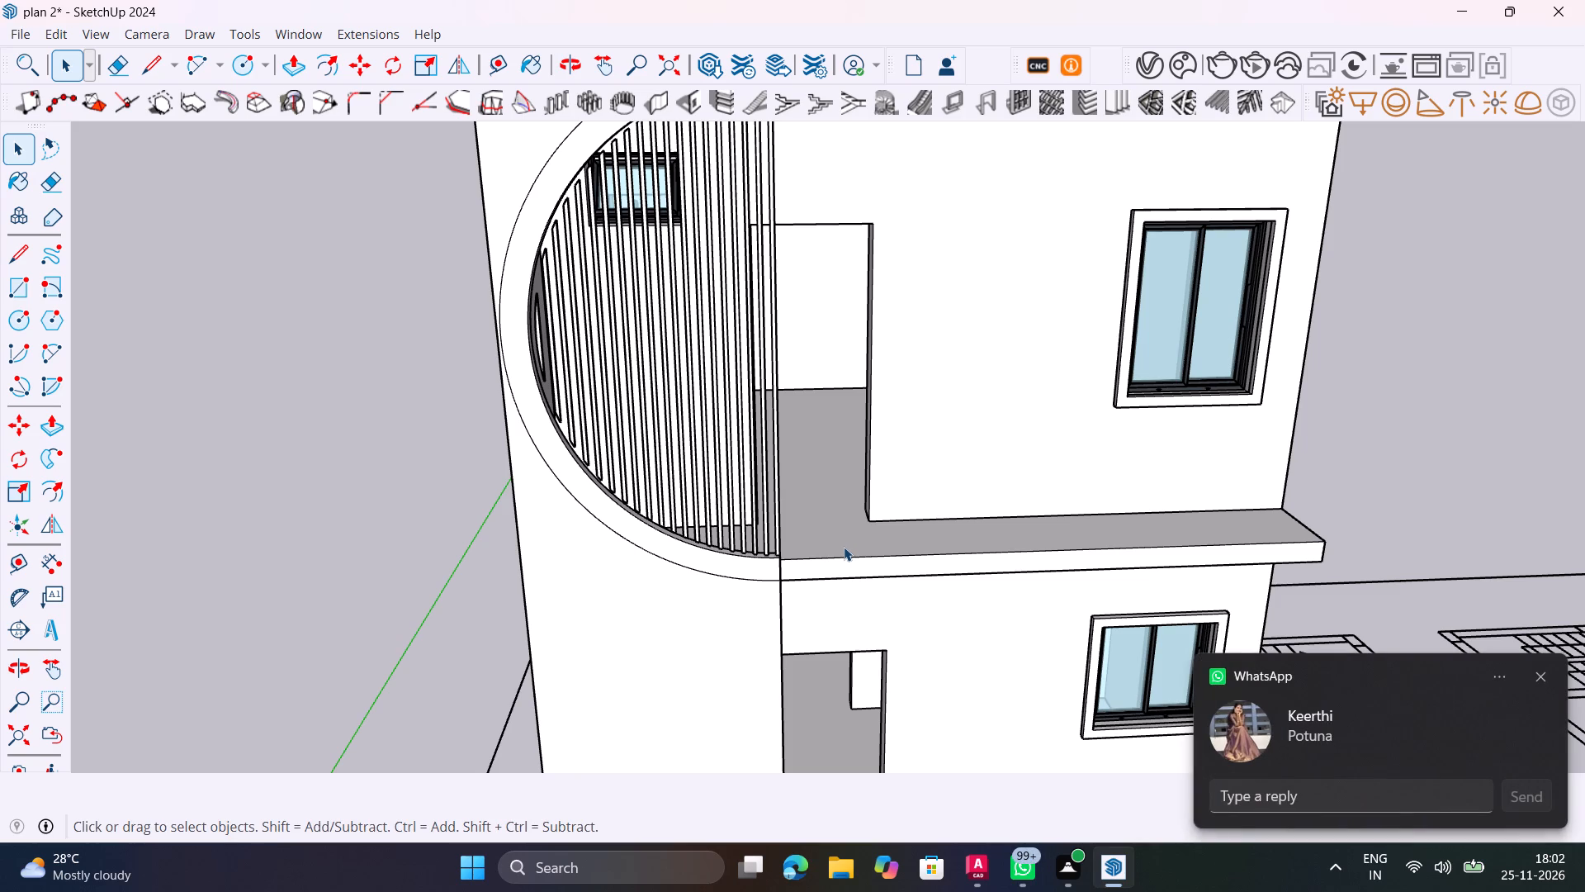
click(1542, 668)
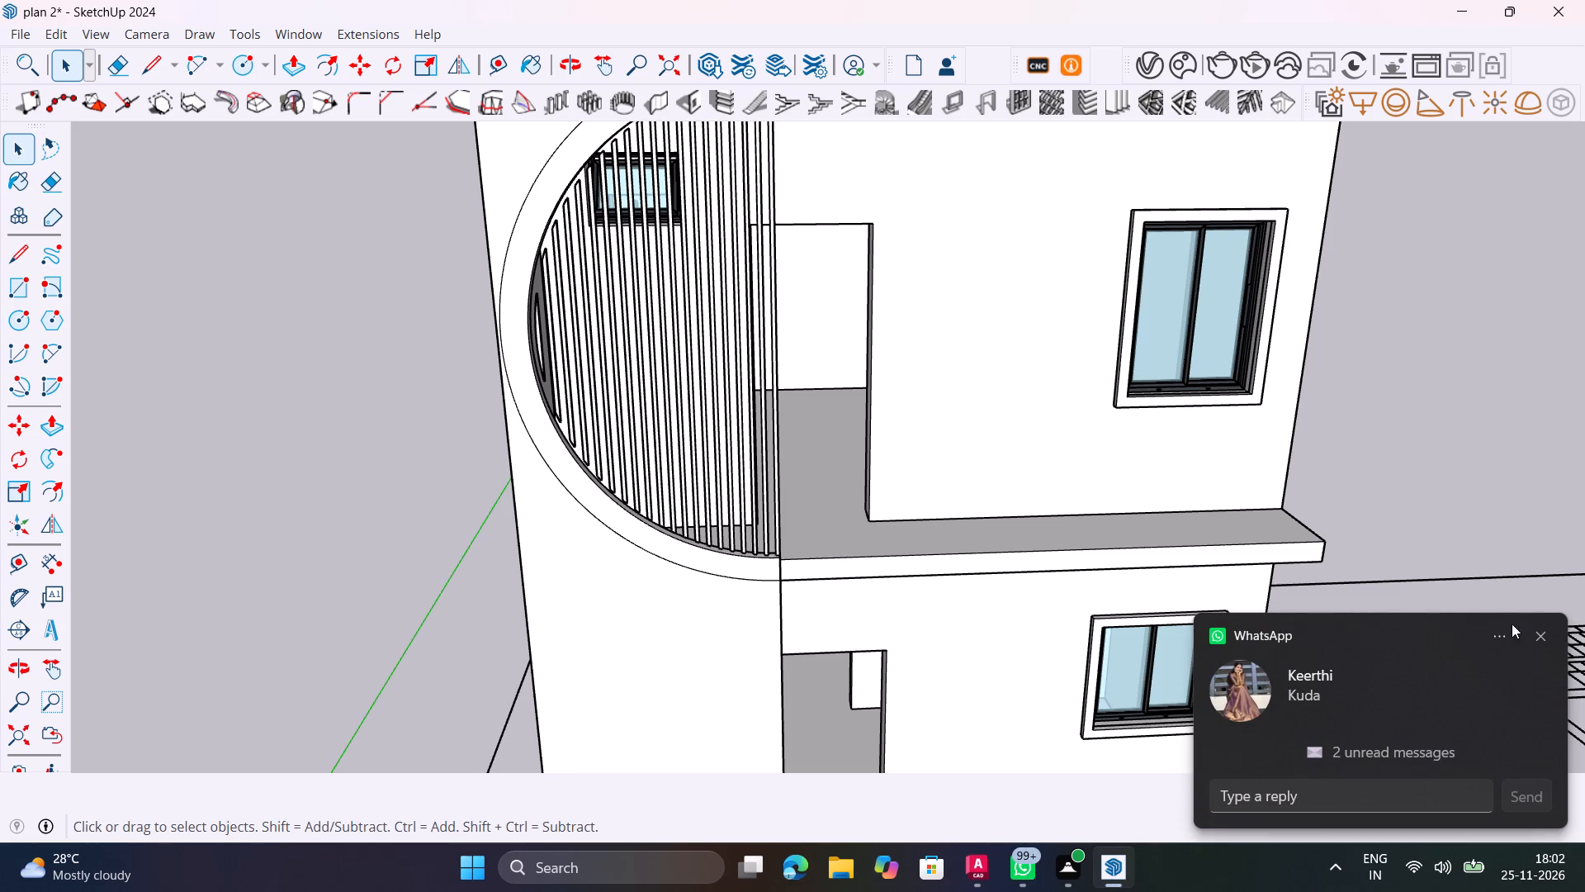
click(1537, 631)
middle_drag(1165, 609, 823, 589)
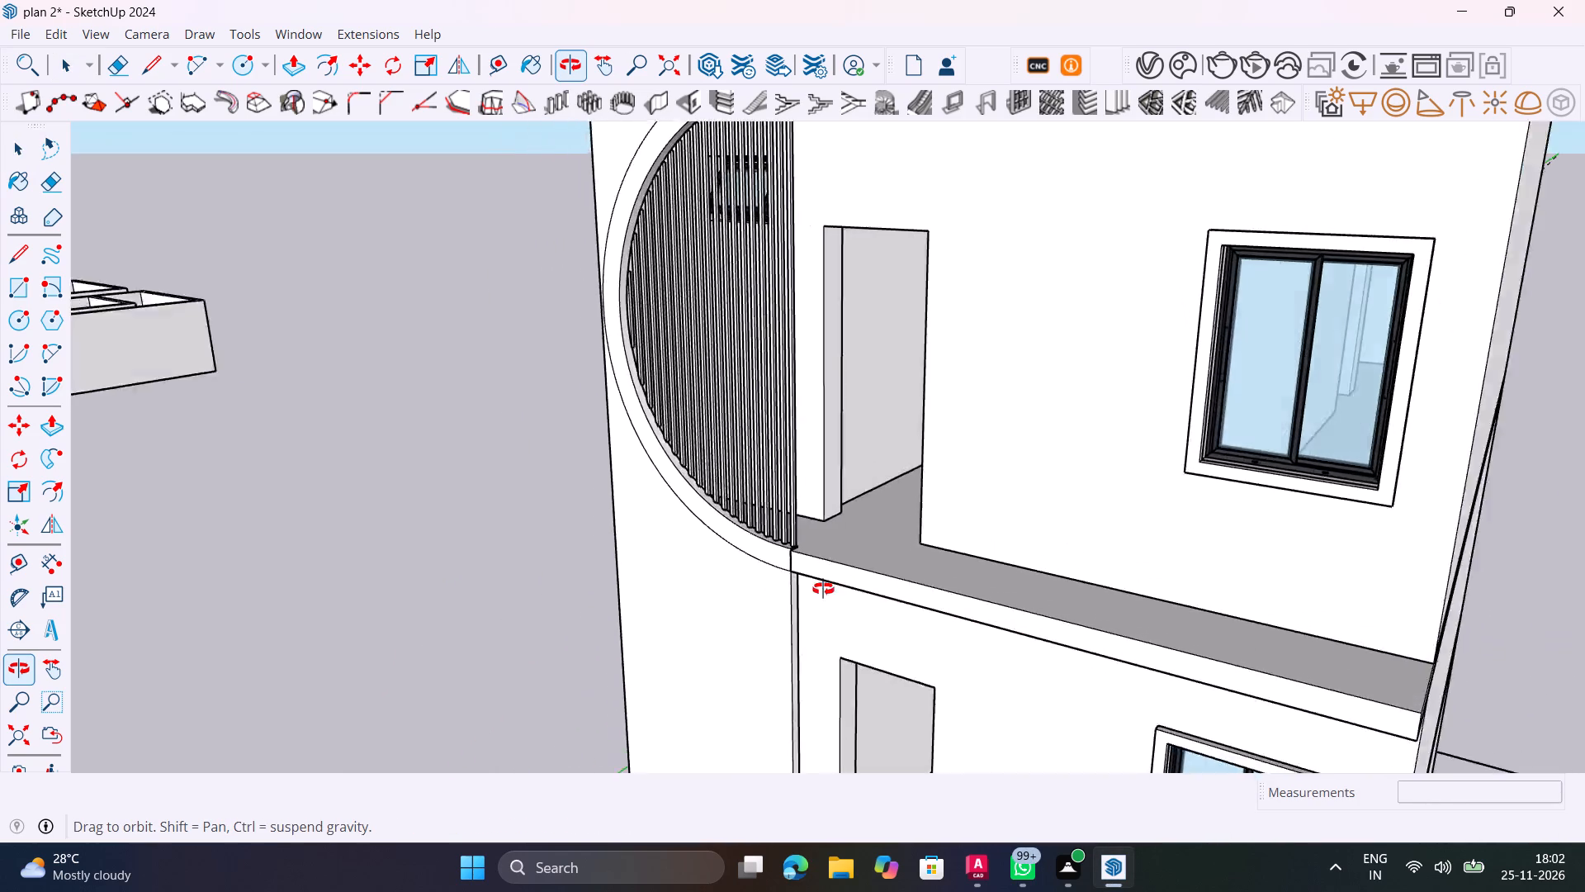
middle_drag(823, 589, 842, 625)
scroll(800, 547, up, 5)
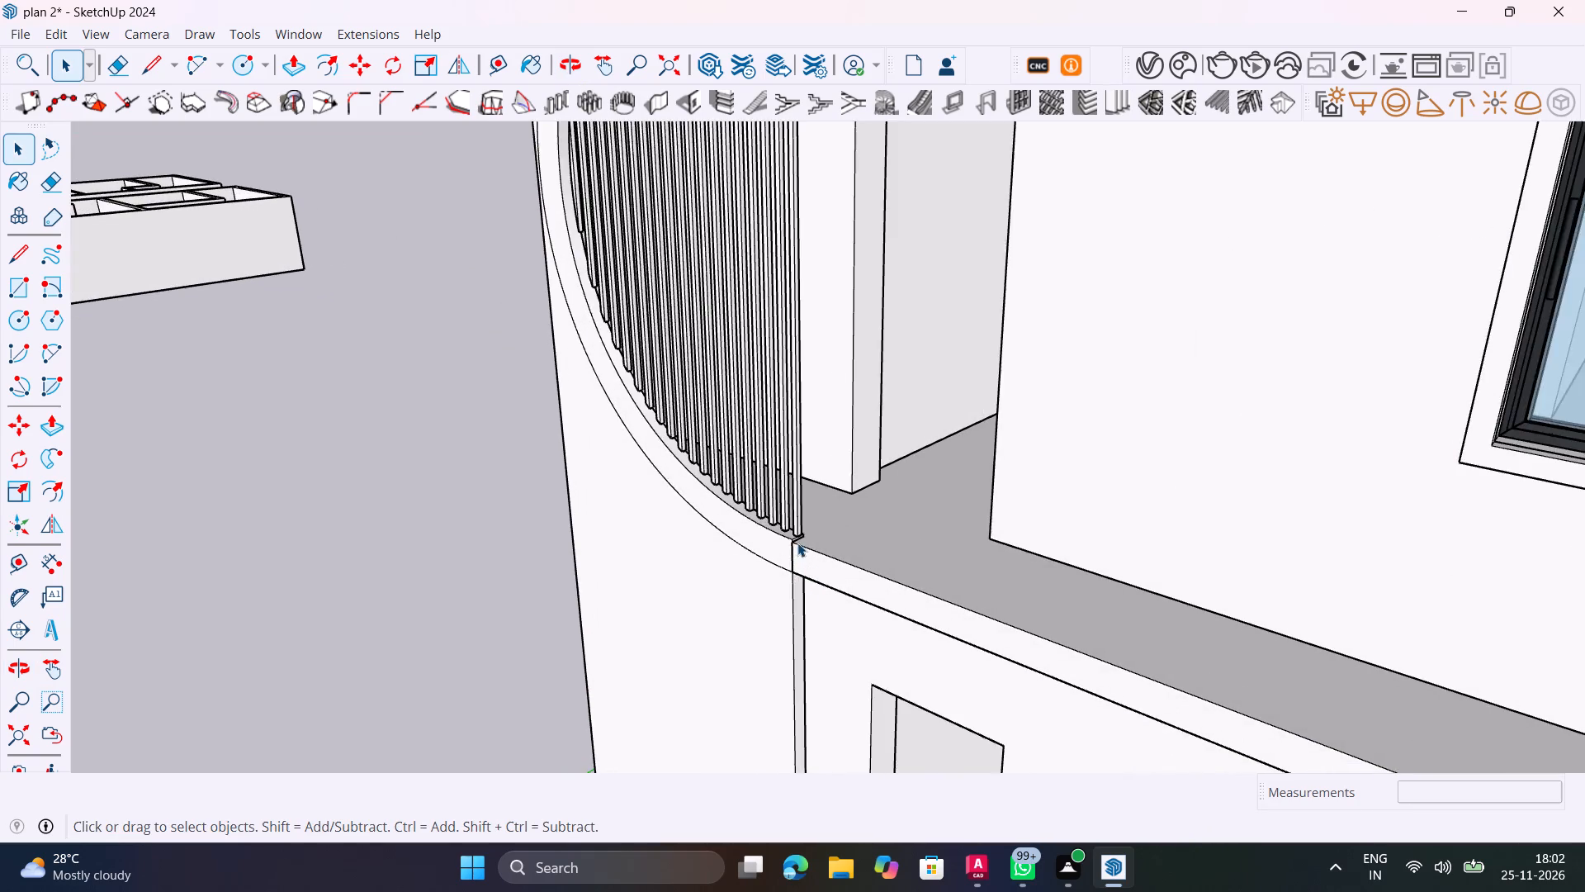
scroll(797, 543, up, 4)
middle_drag(818, 548, 396, 574)
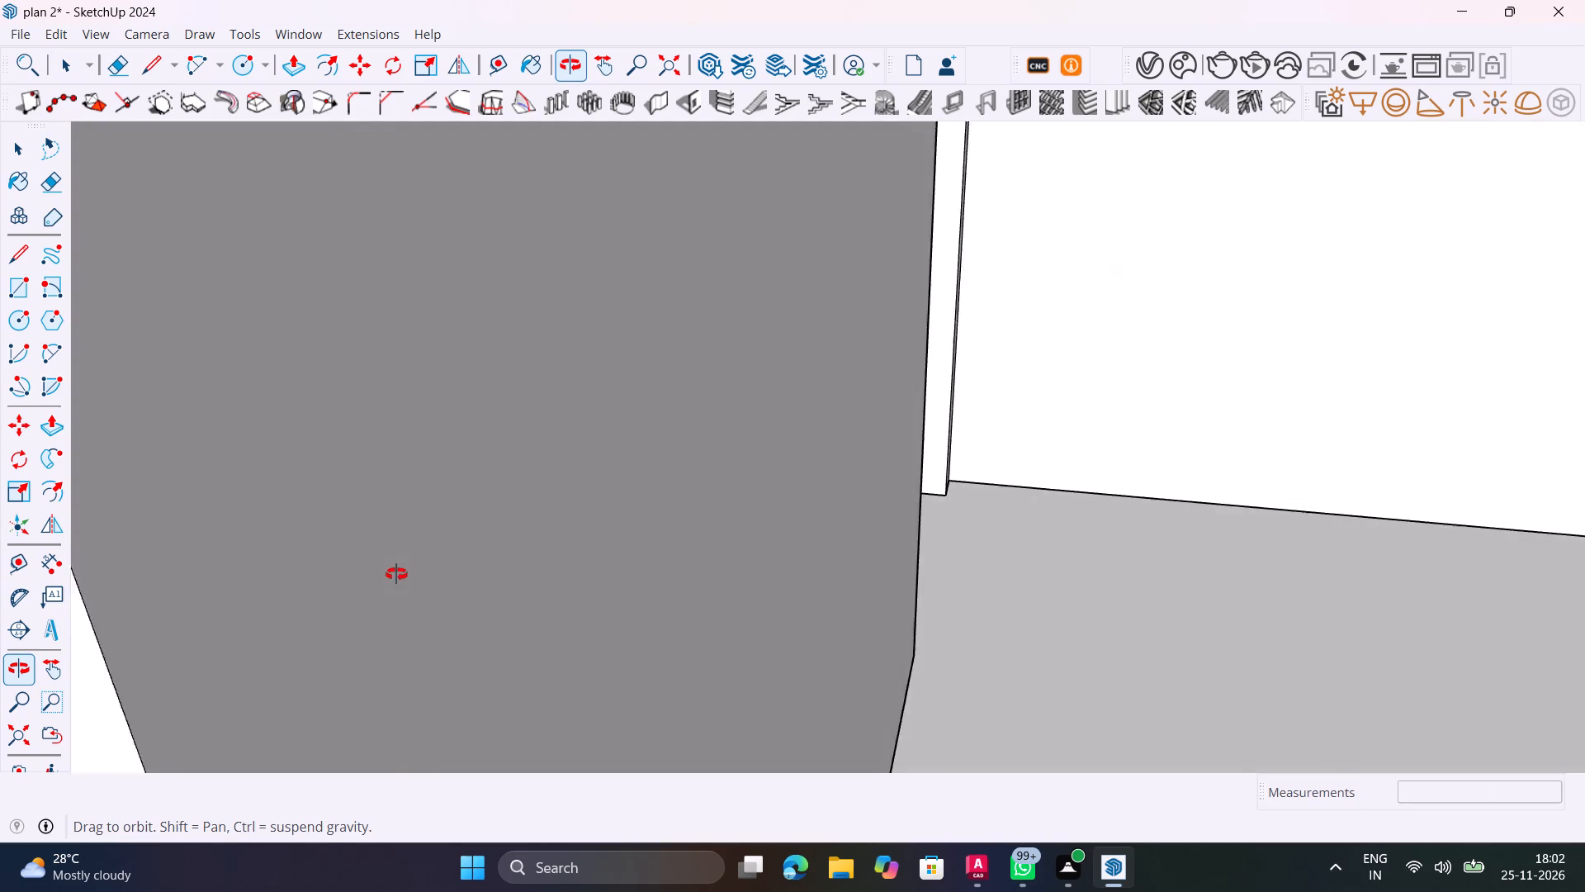
middle_drag(396, 574, 816, 608)
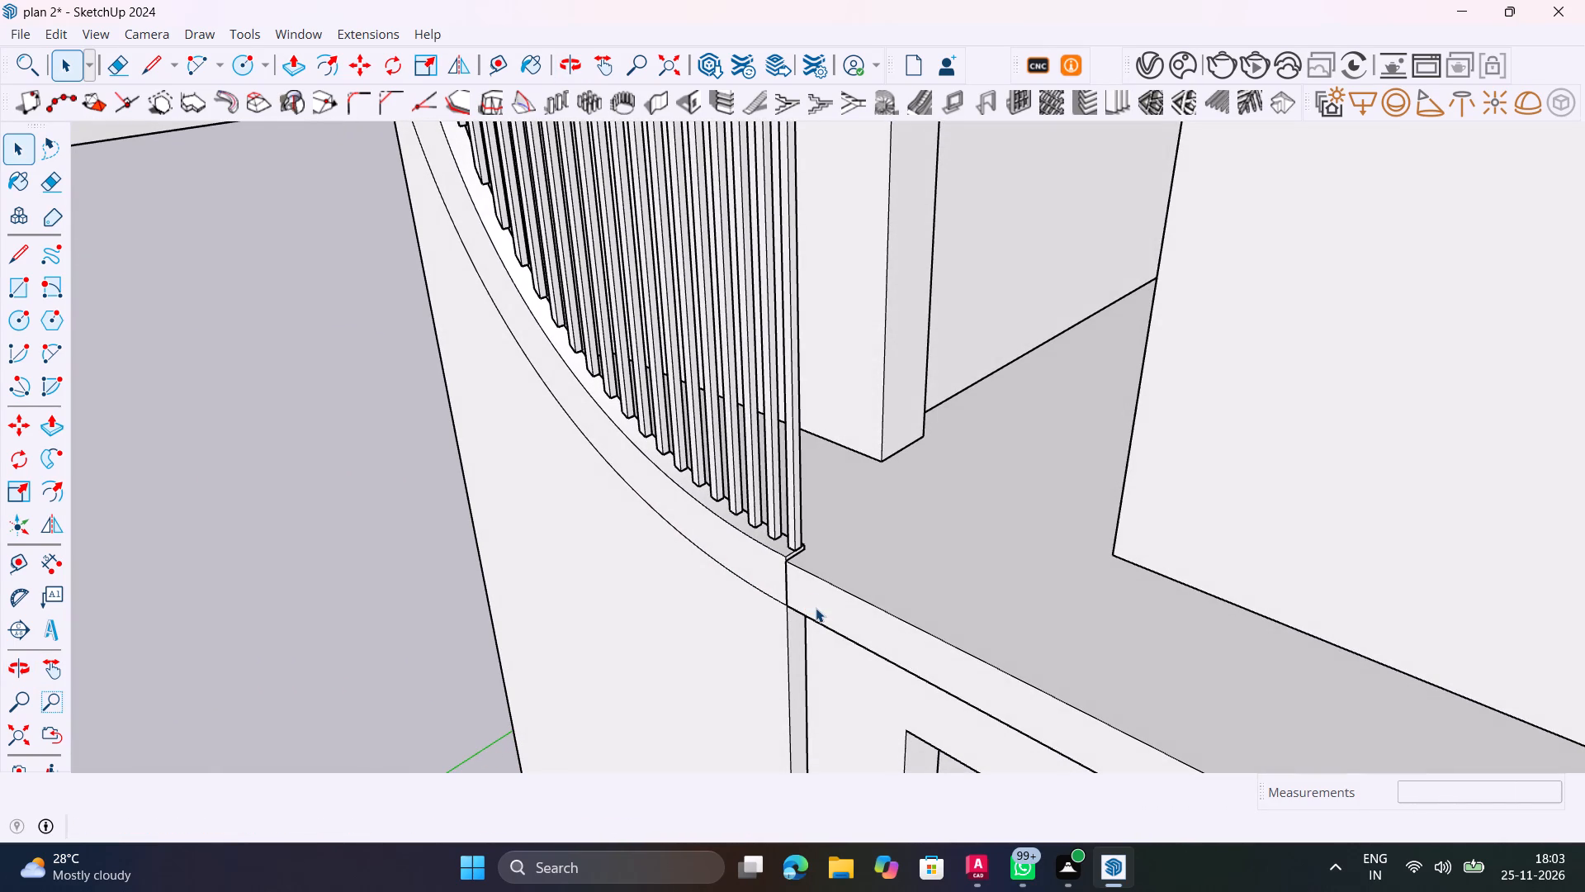
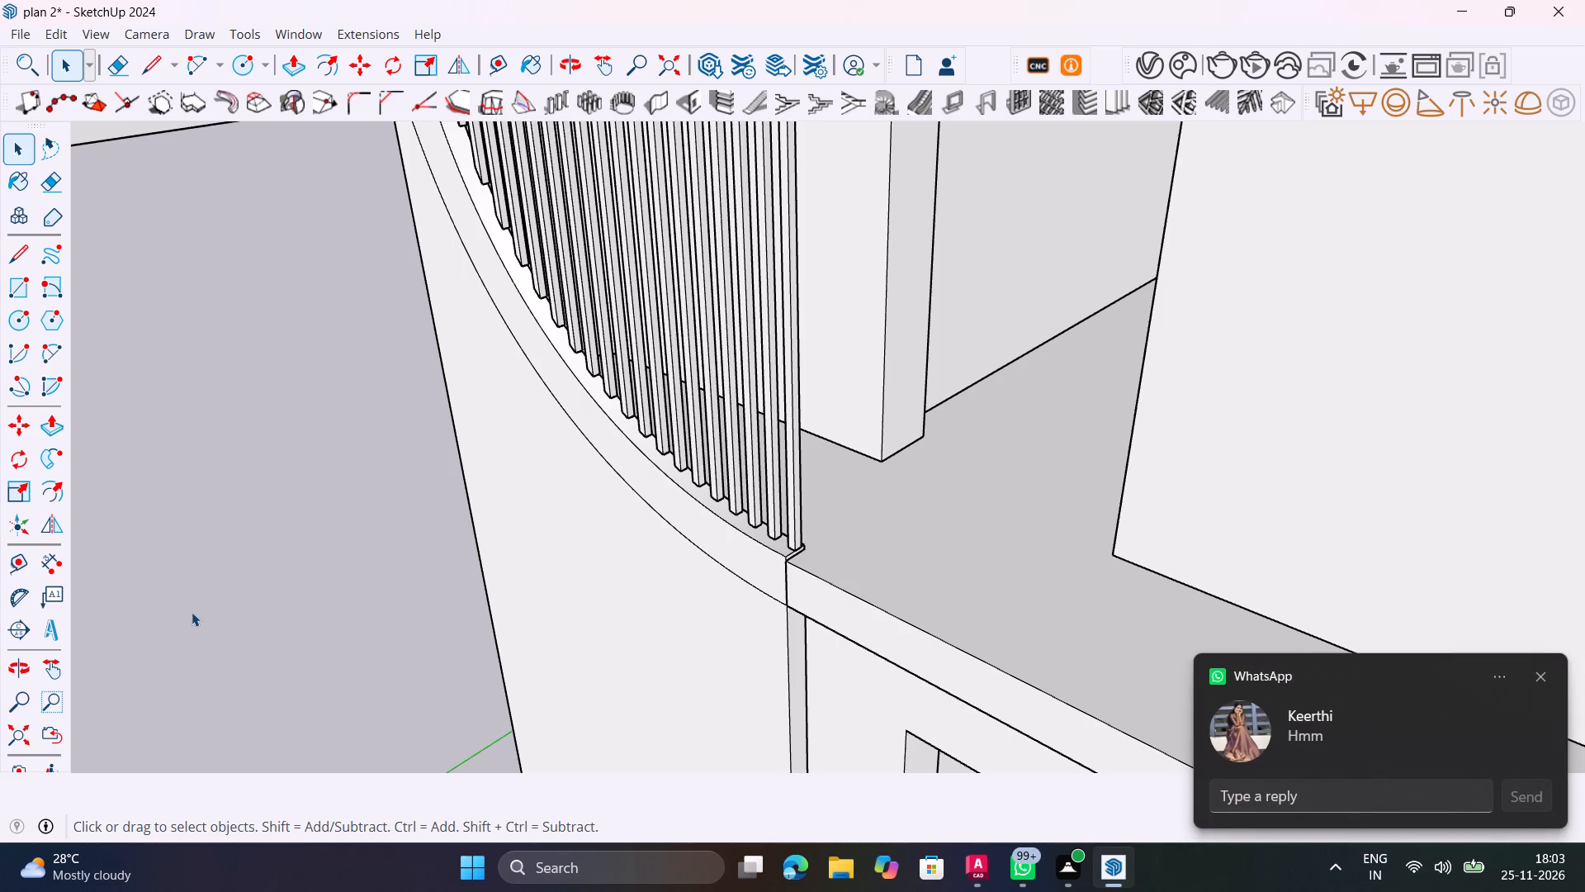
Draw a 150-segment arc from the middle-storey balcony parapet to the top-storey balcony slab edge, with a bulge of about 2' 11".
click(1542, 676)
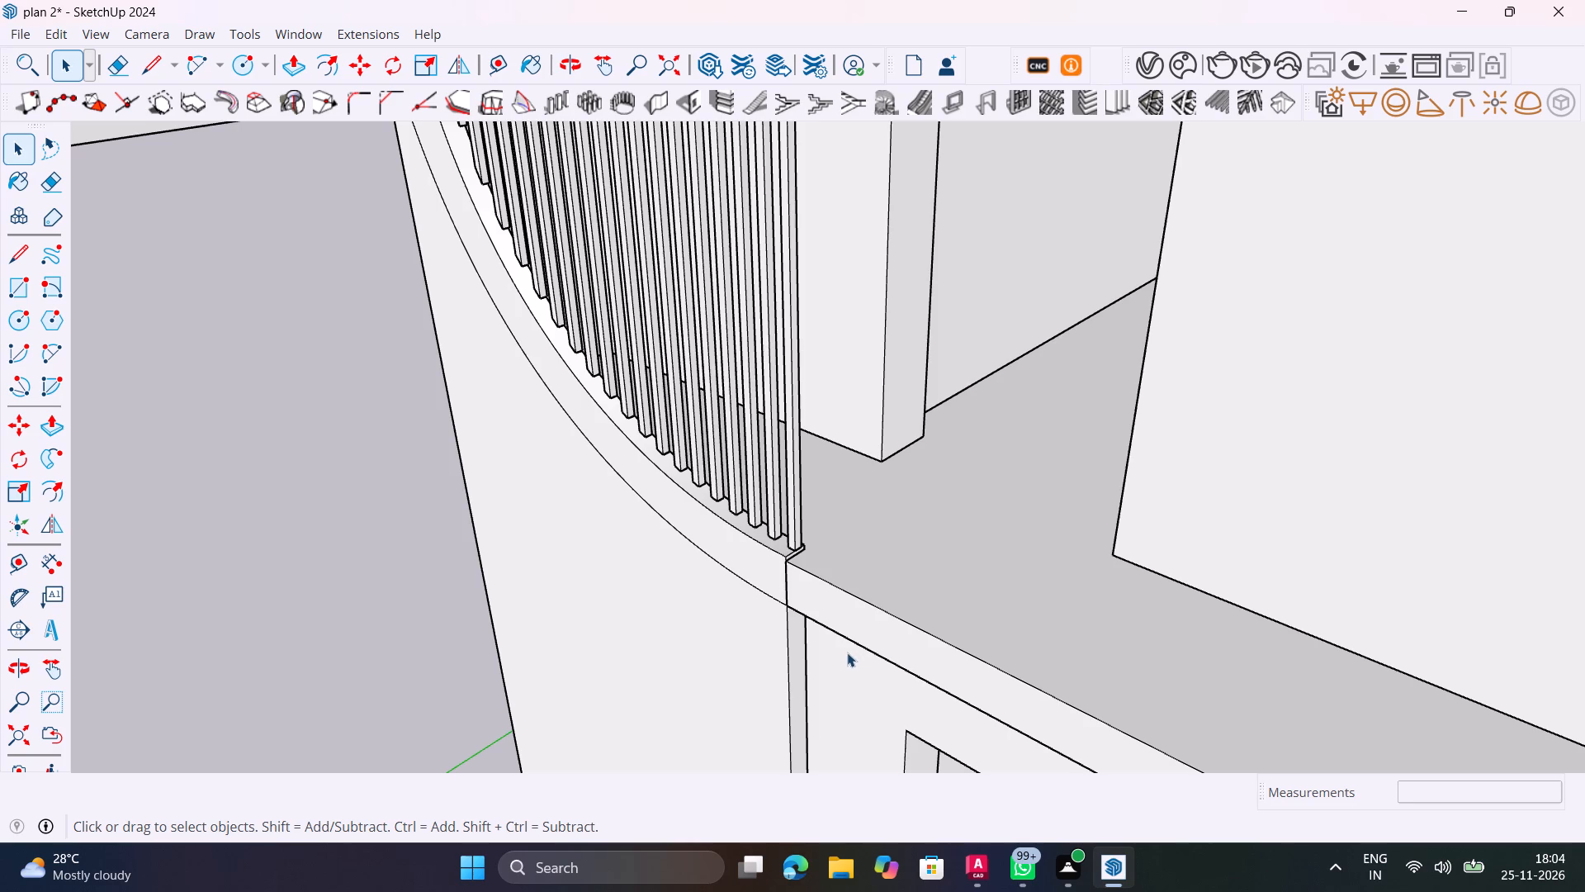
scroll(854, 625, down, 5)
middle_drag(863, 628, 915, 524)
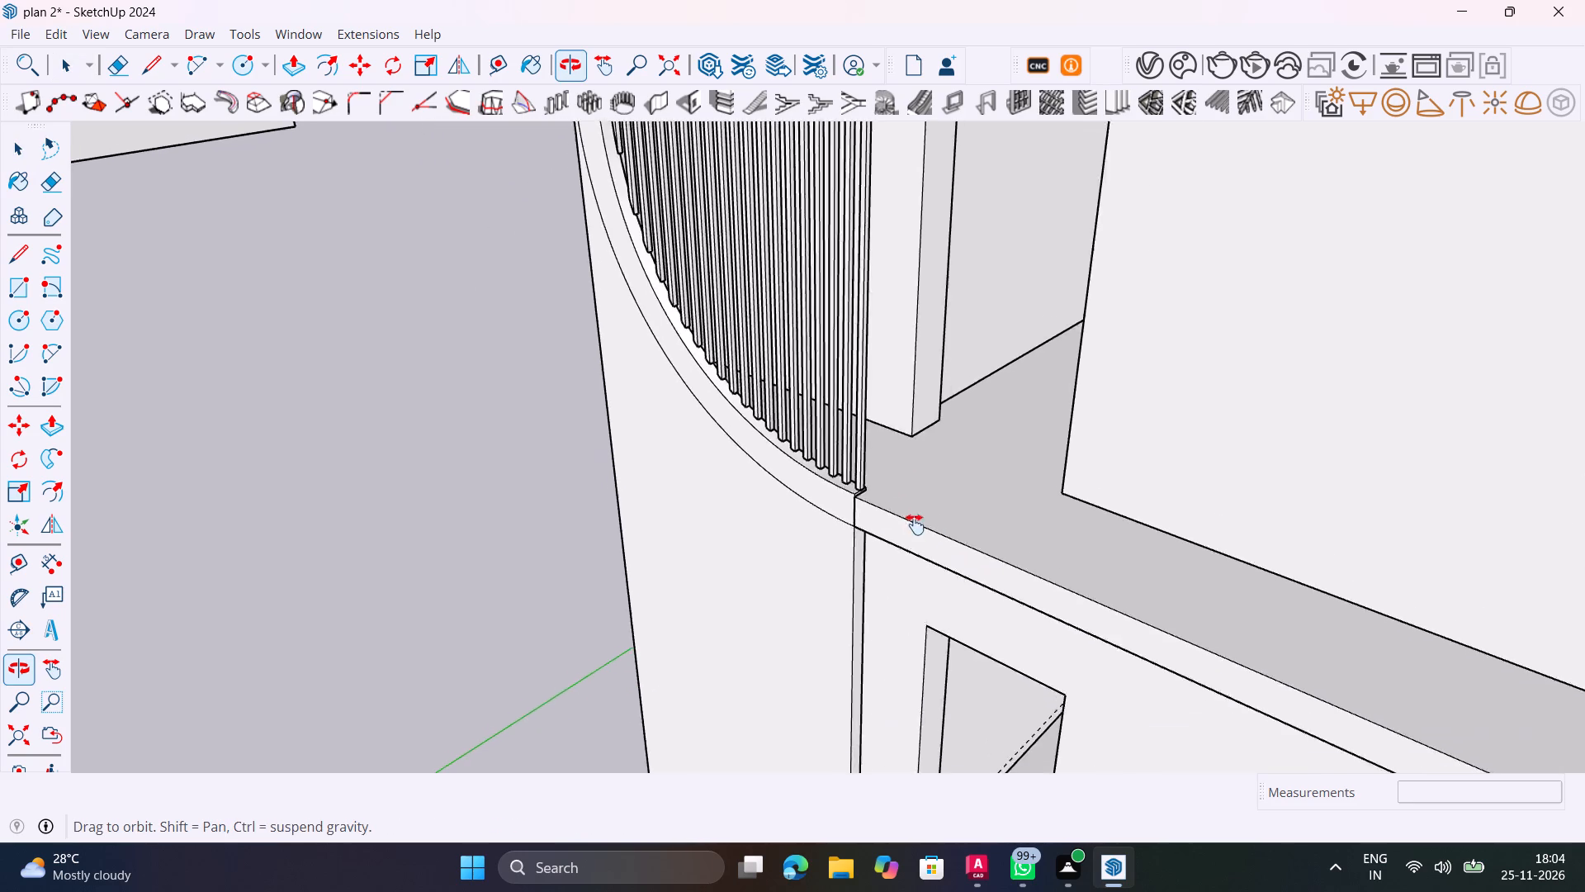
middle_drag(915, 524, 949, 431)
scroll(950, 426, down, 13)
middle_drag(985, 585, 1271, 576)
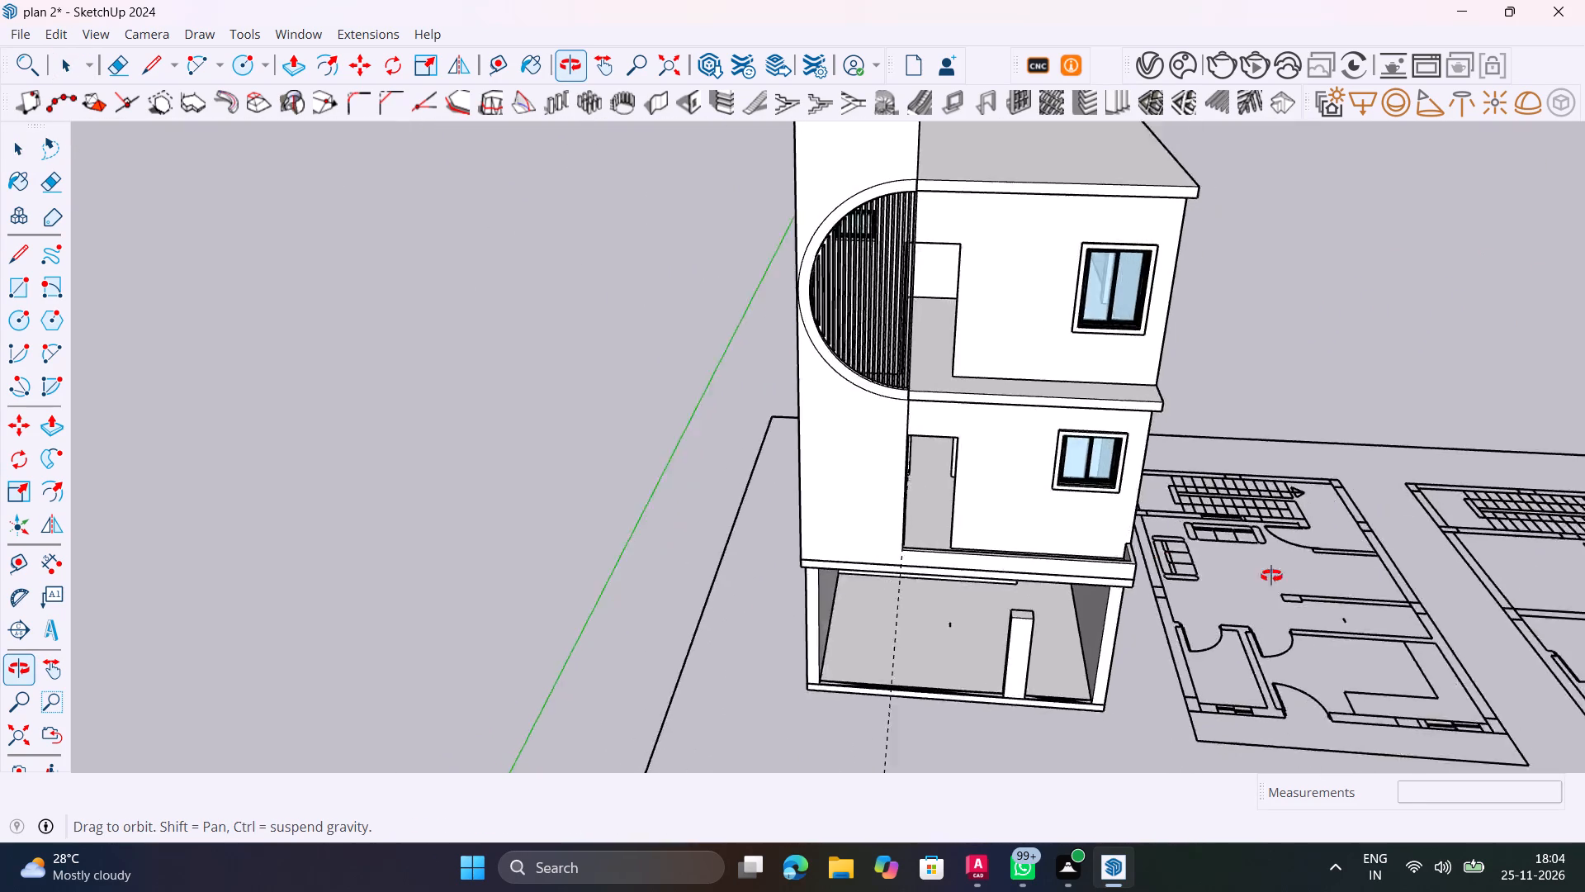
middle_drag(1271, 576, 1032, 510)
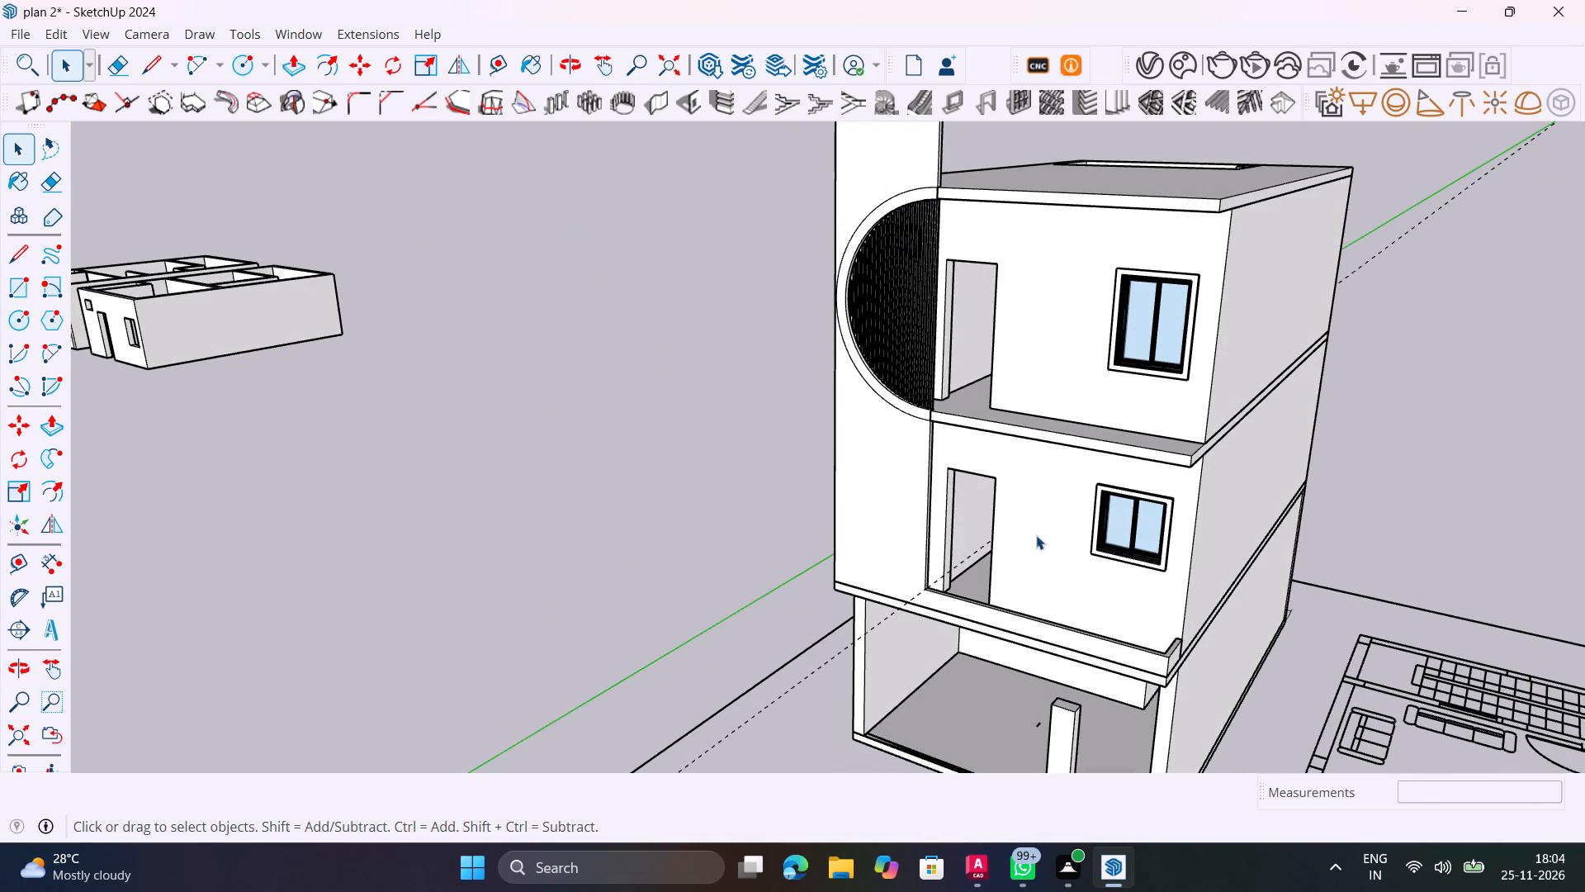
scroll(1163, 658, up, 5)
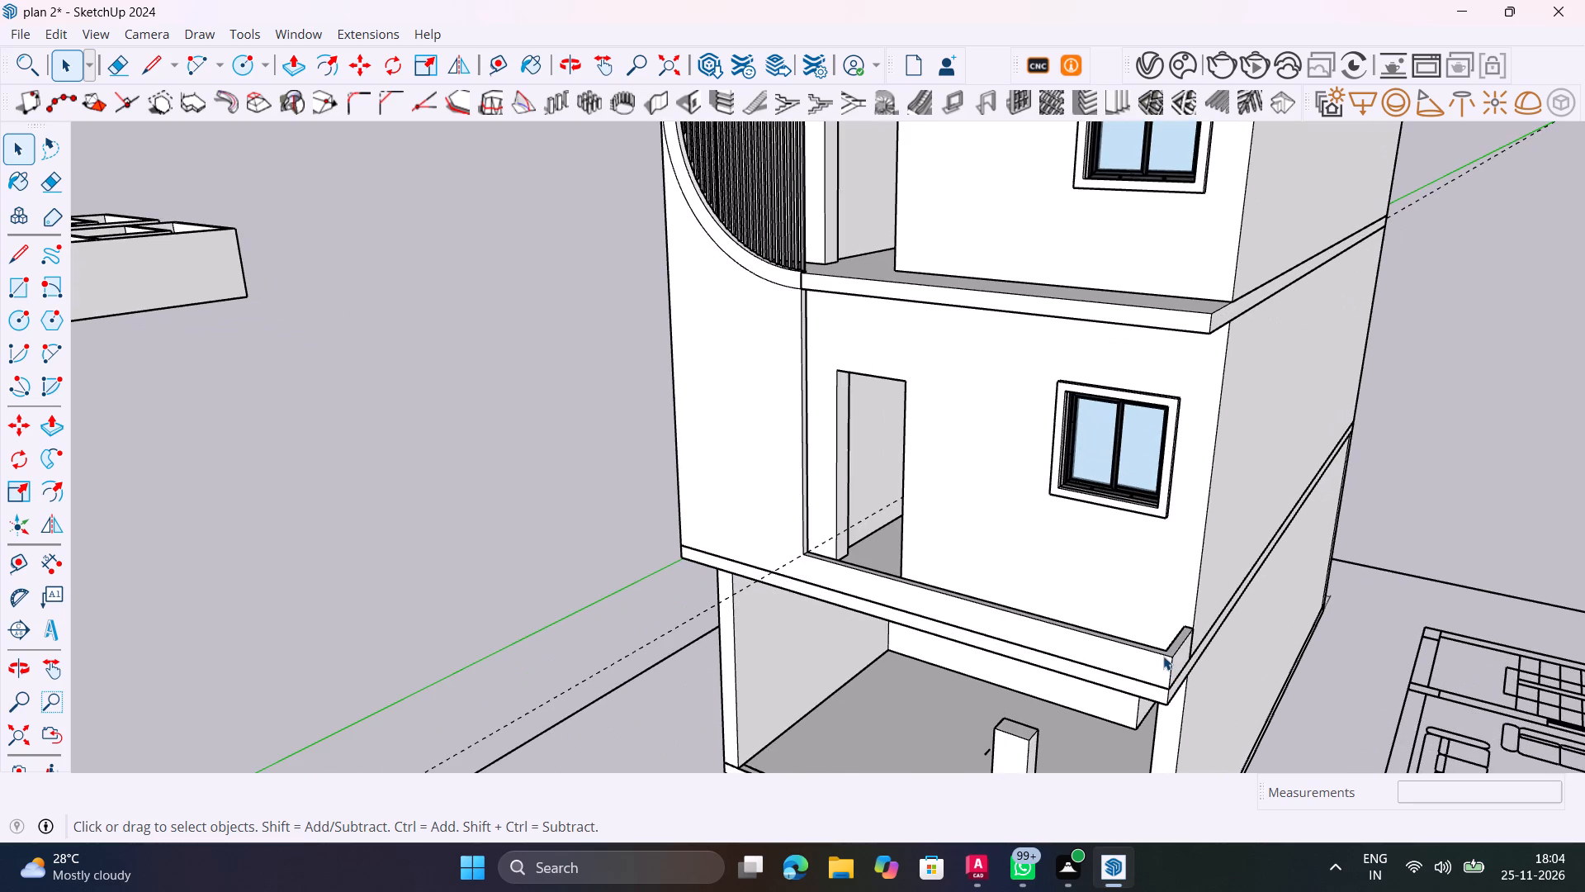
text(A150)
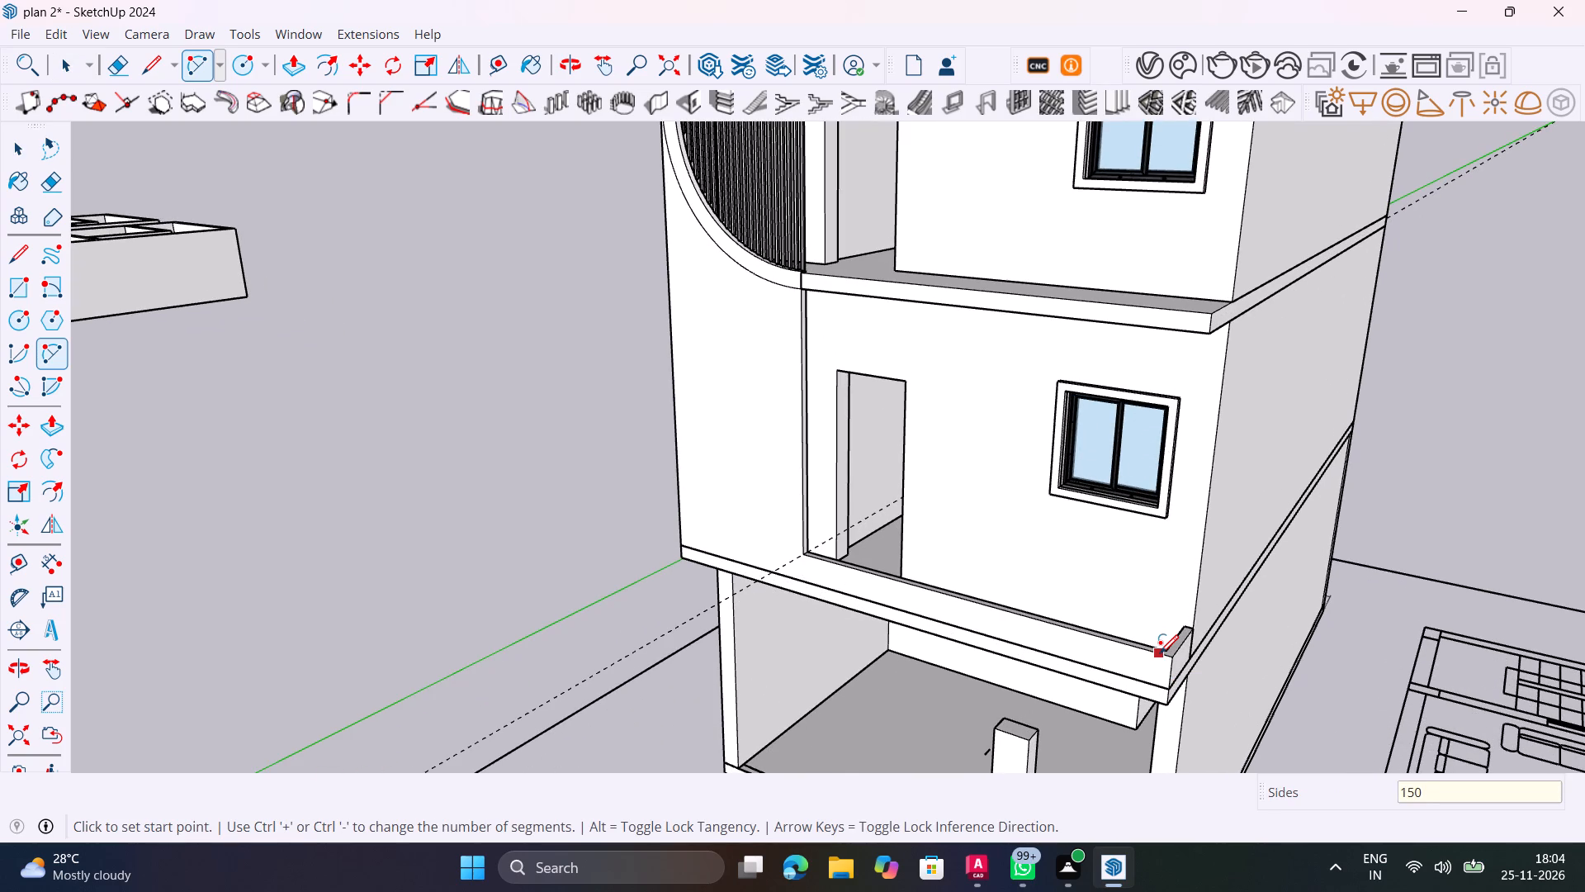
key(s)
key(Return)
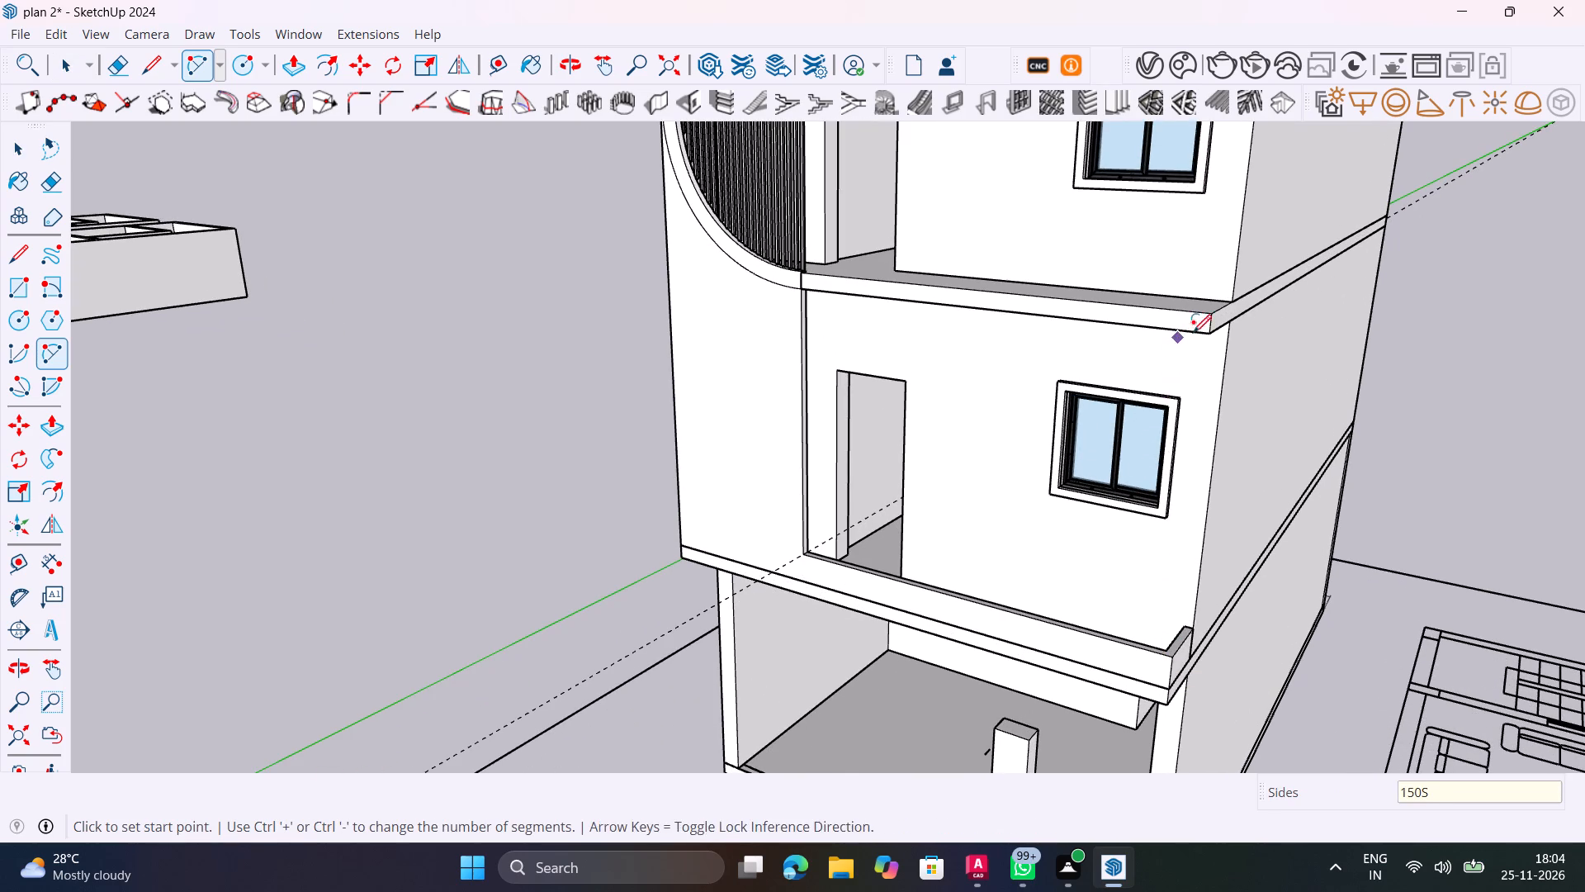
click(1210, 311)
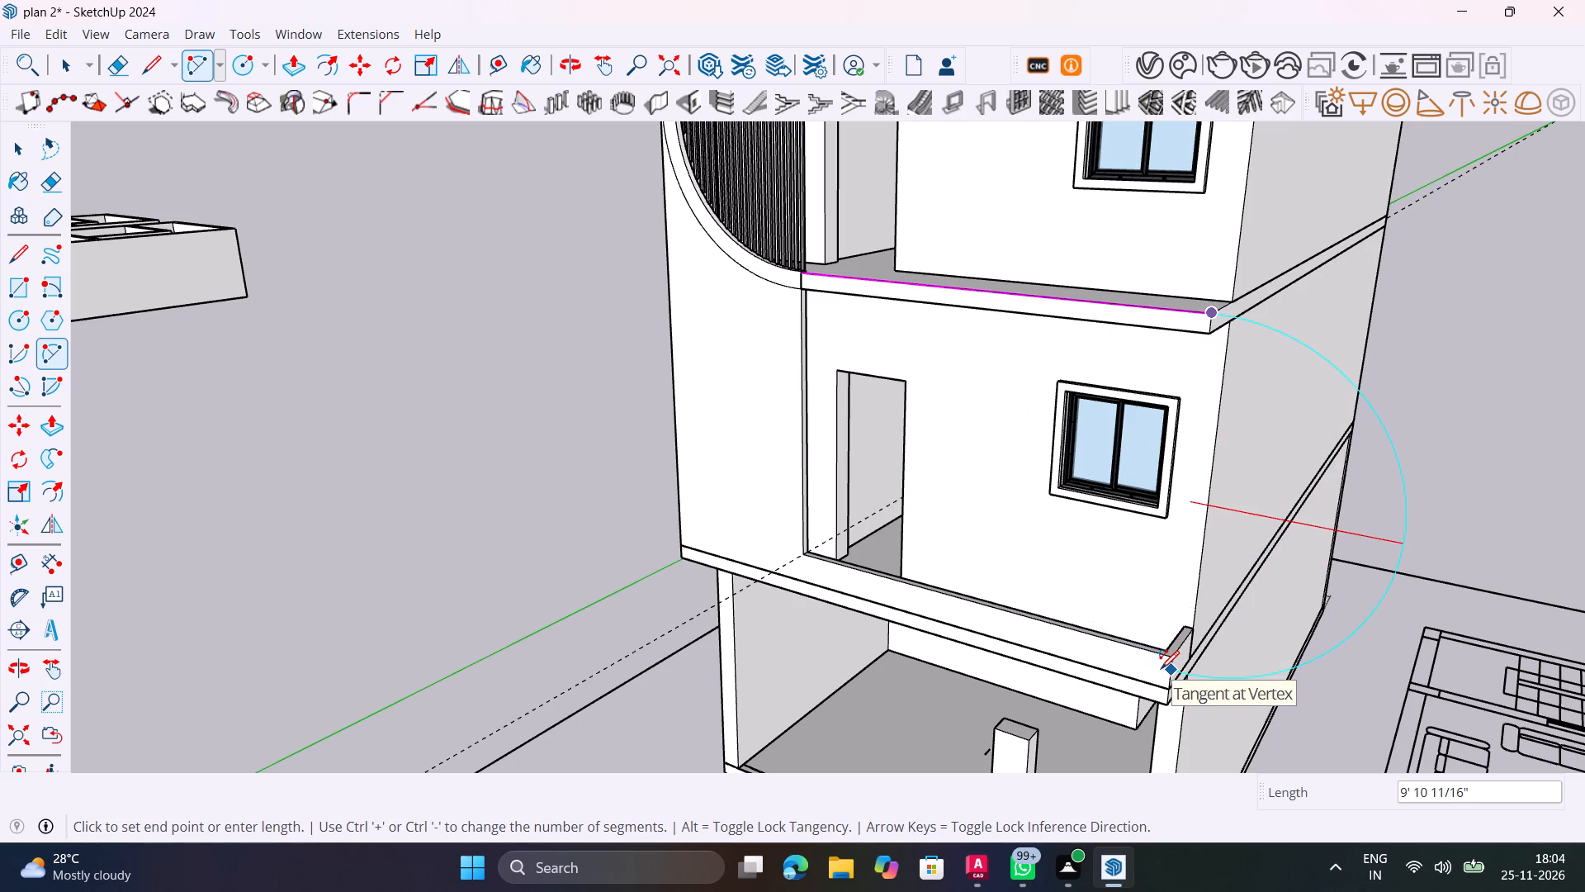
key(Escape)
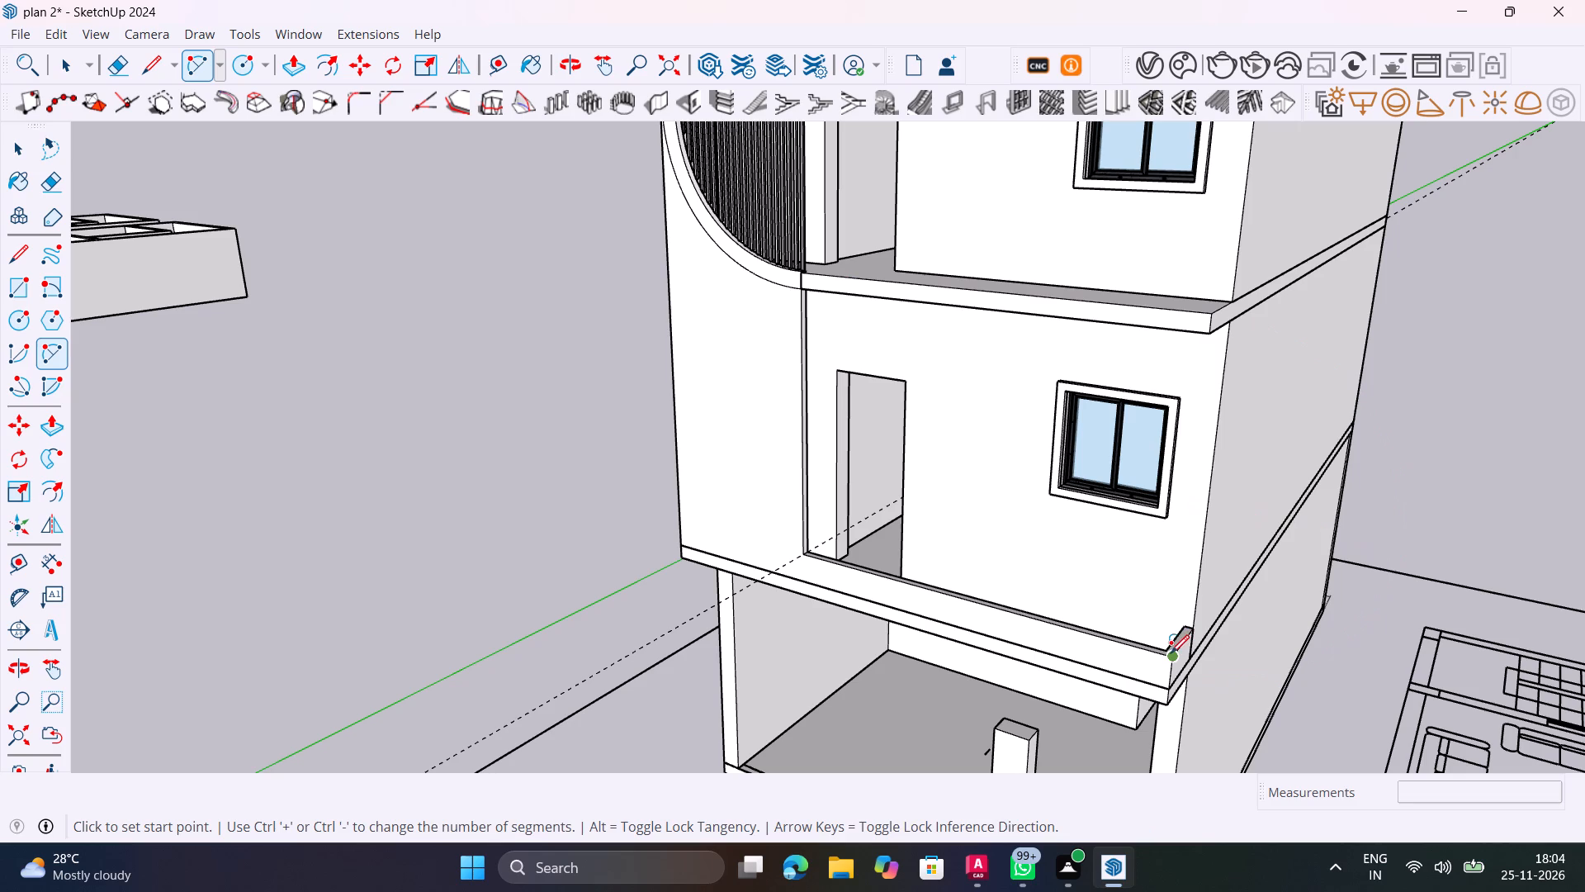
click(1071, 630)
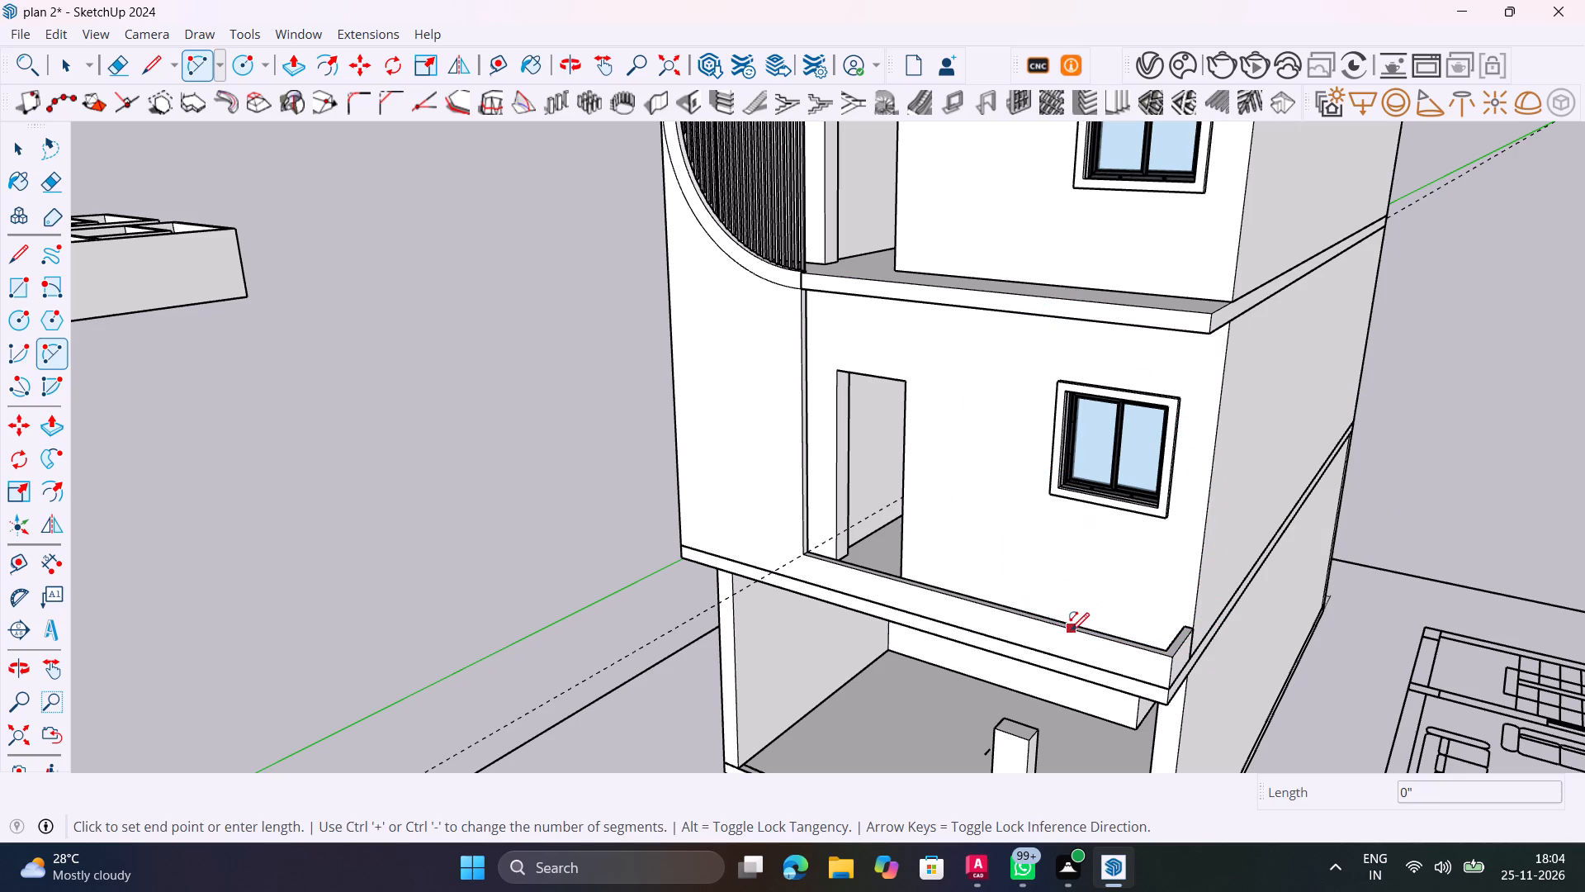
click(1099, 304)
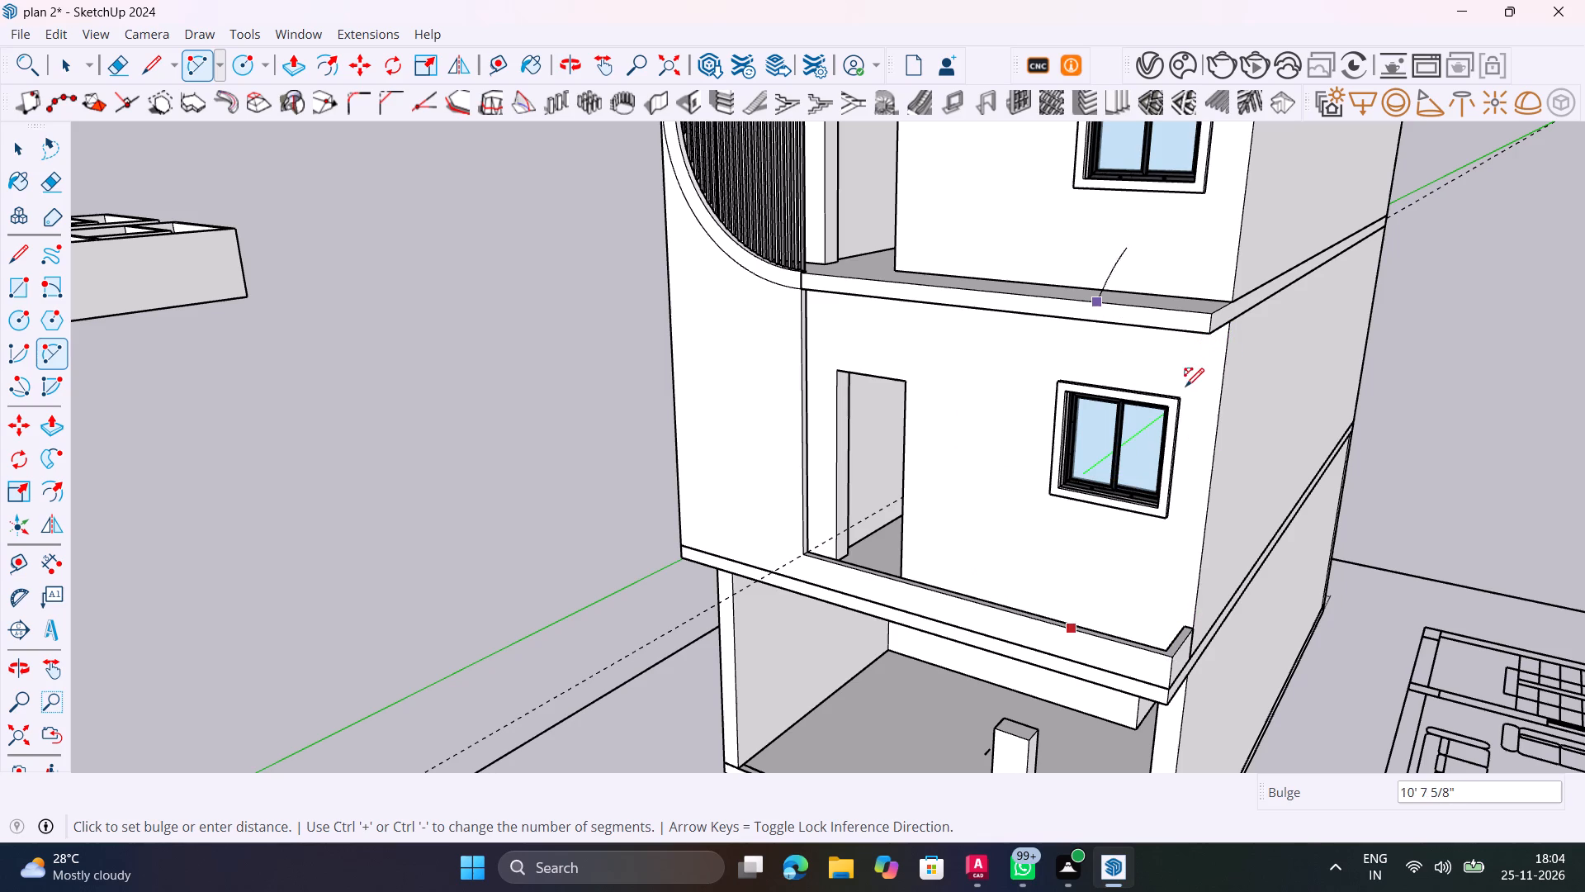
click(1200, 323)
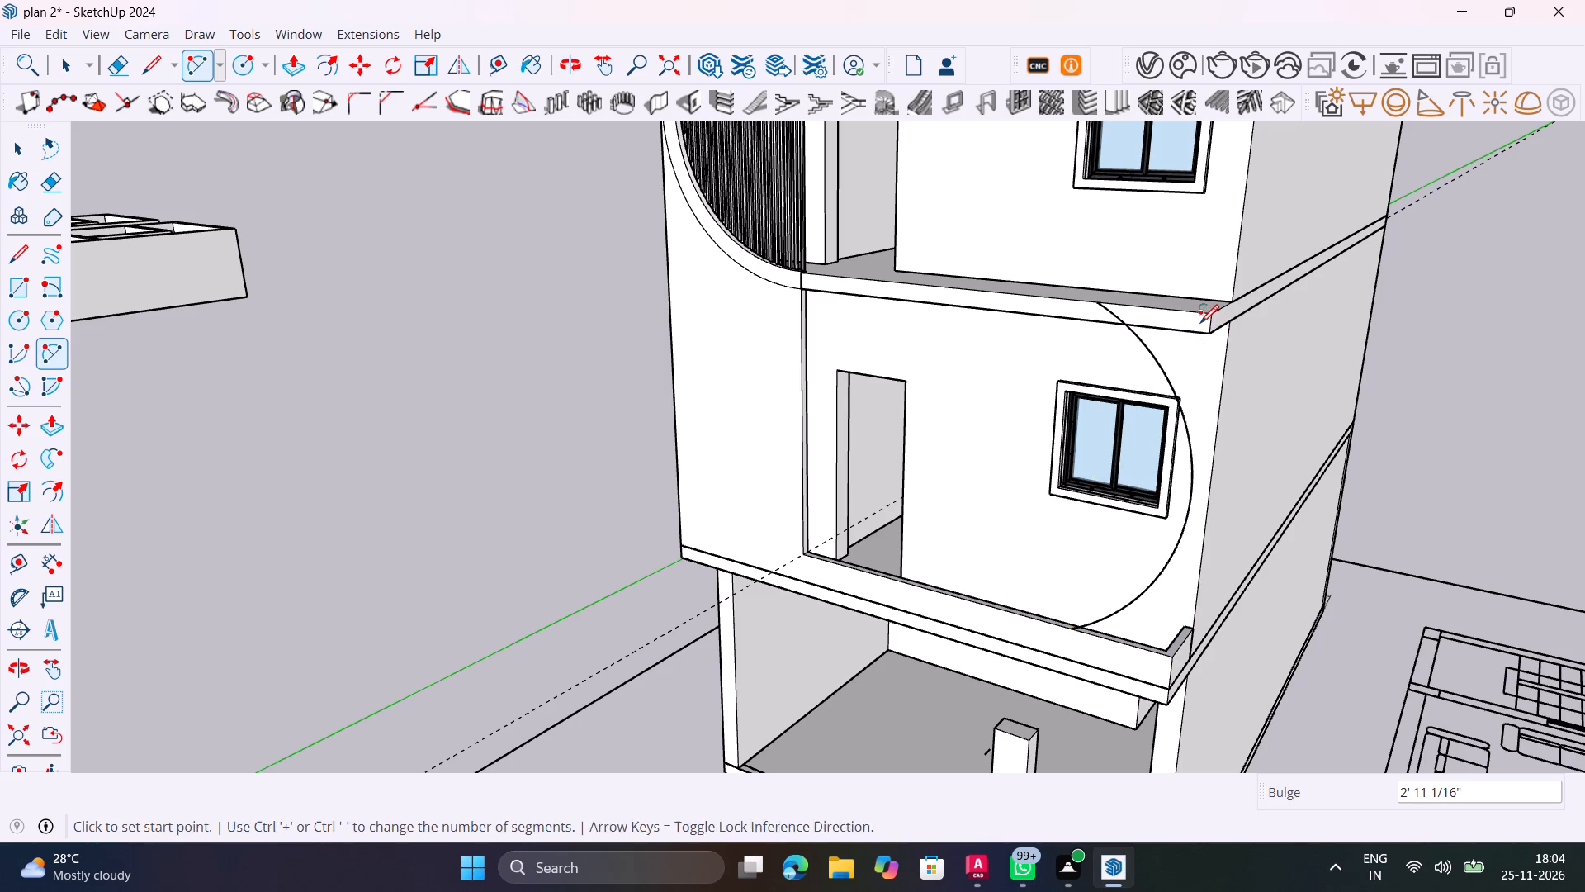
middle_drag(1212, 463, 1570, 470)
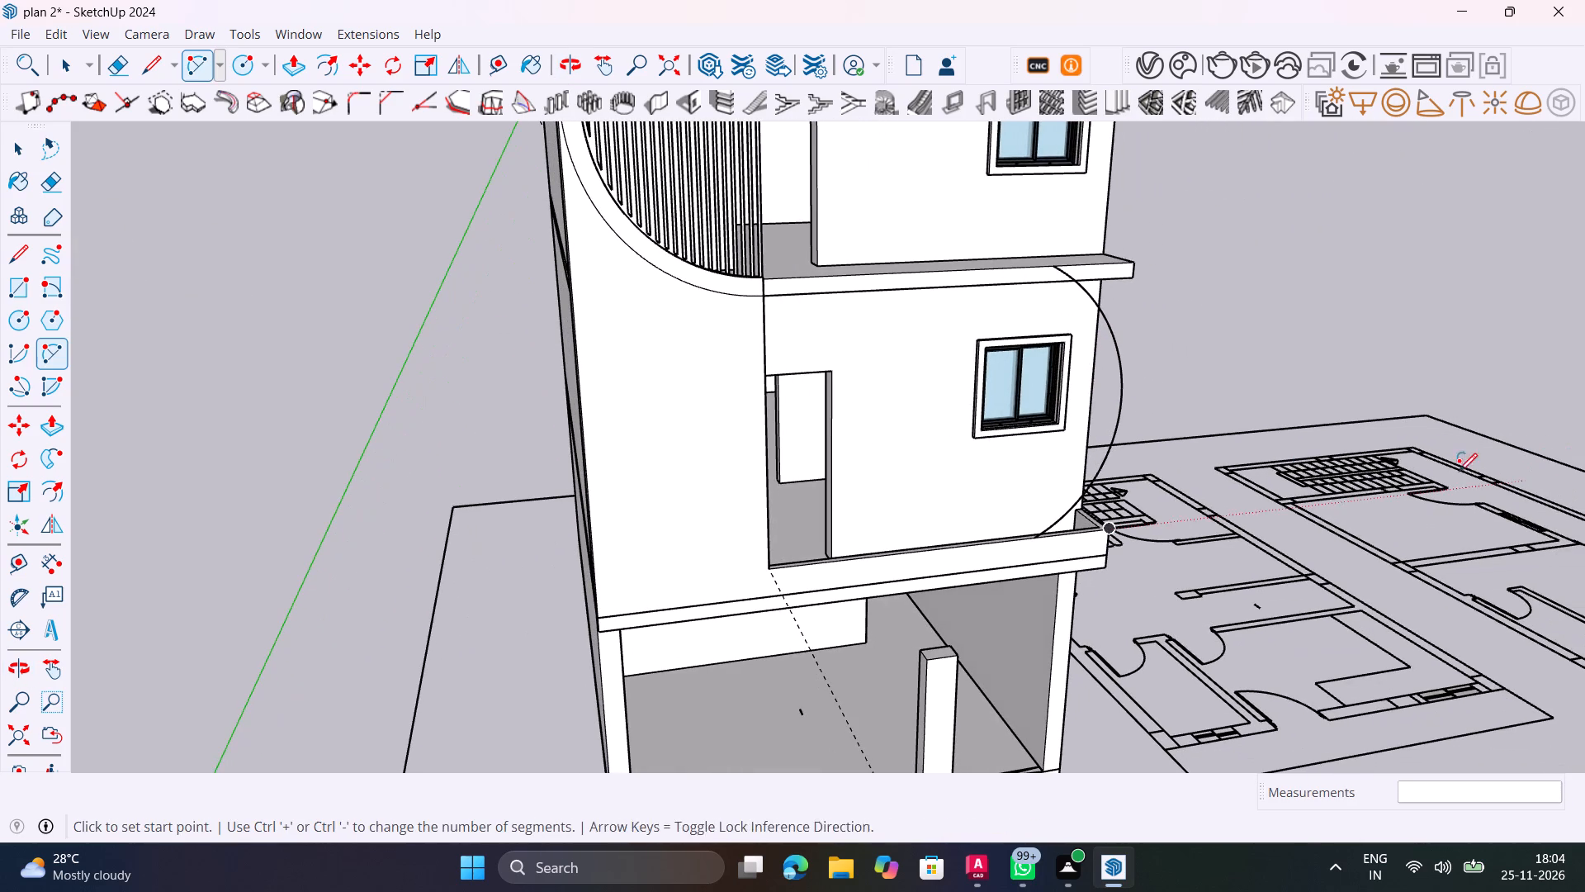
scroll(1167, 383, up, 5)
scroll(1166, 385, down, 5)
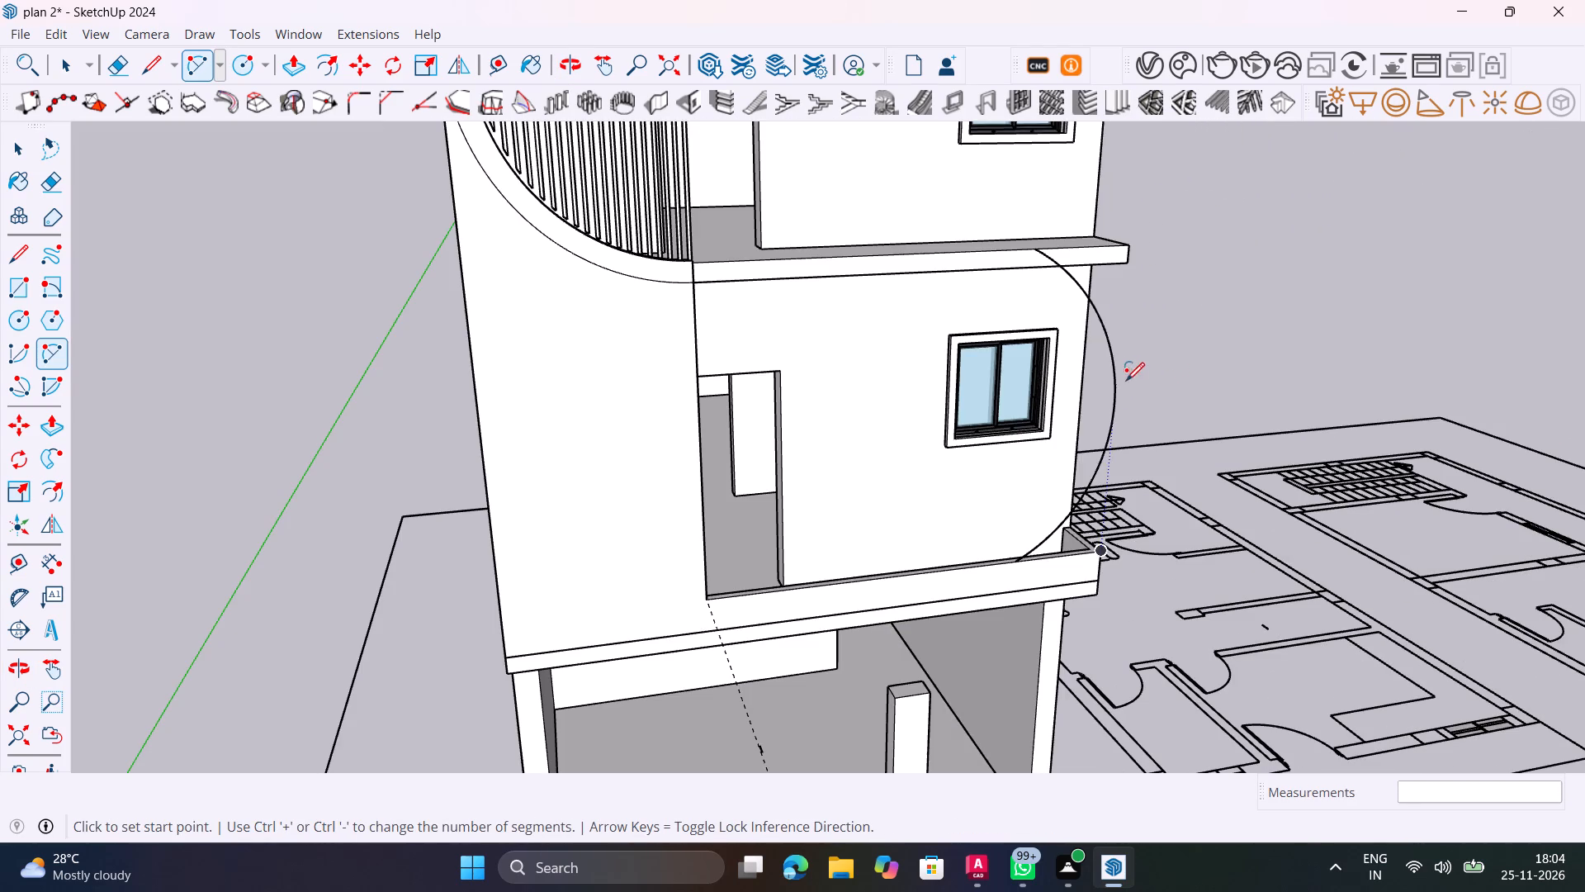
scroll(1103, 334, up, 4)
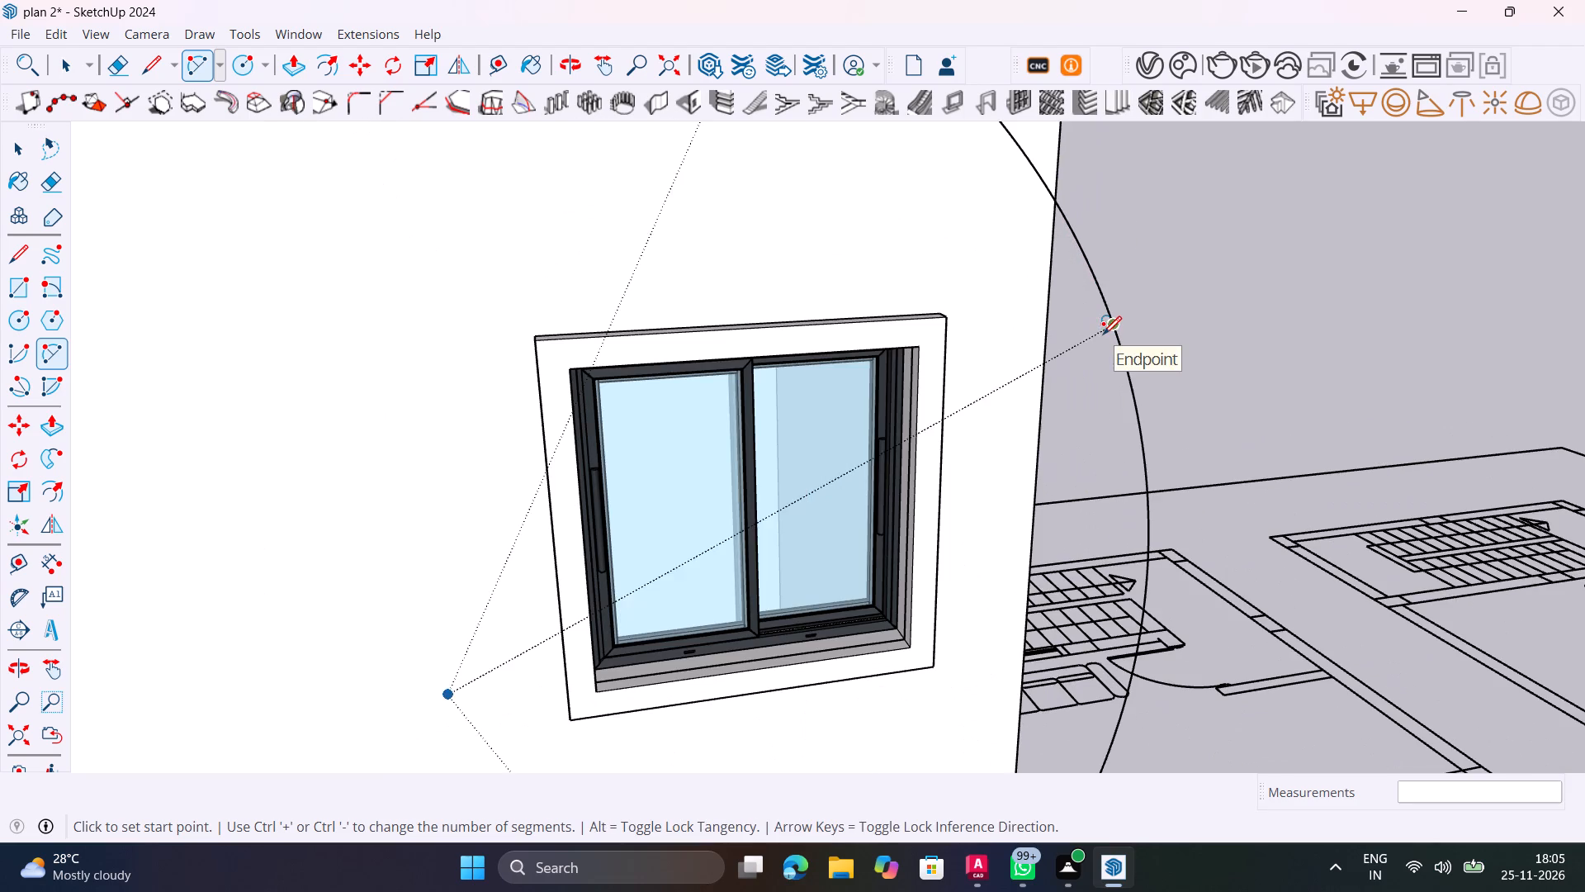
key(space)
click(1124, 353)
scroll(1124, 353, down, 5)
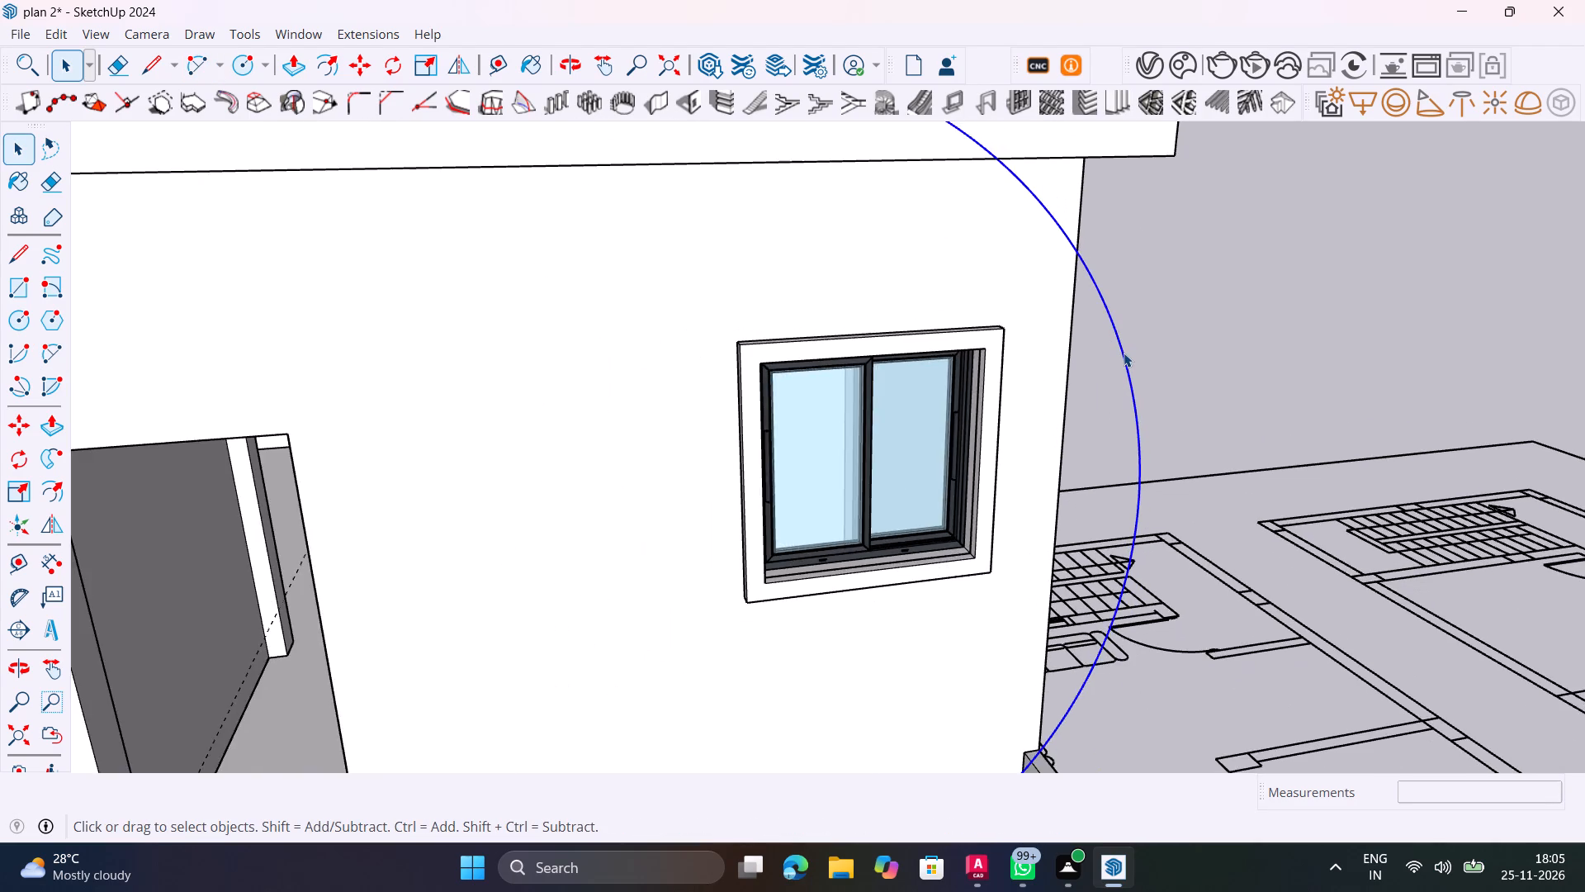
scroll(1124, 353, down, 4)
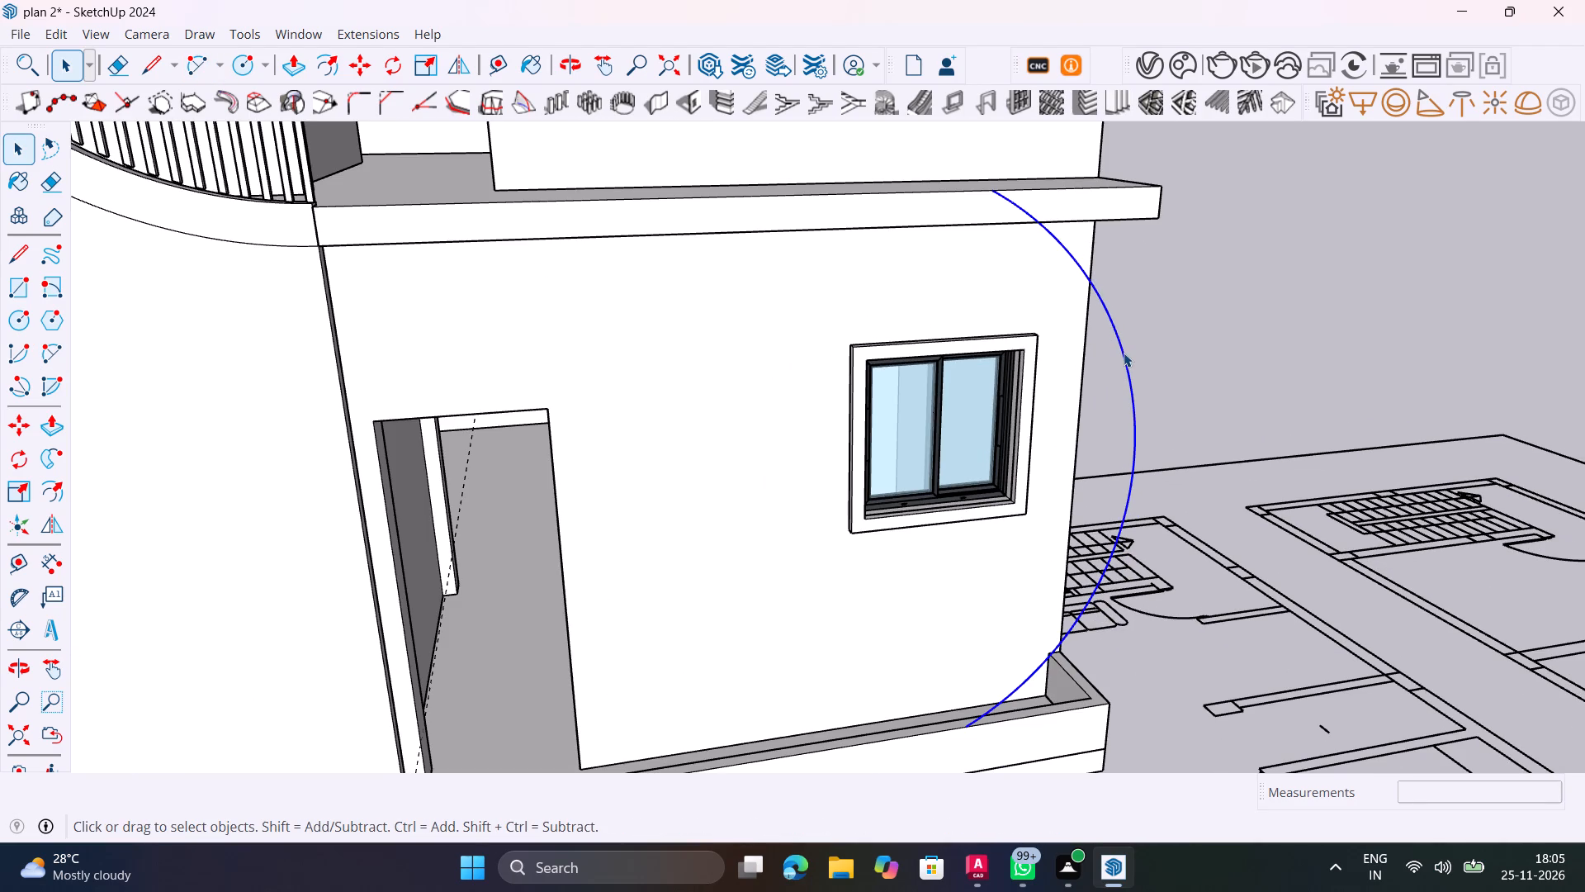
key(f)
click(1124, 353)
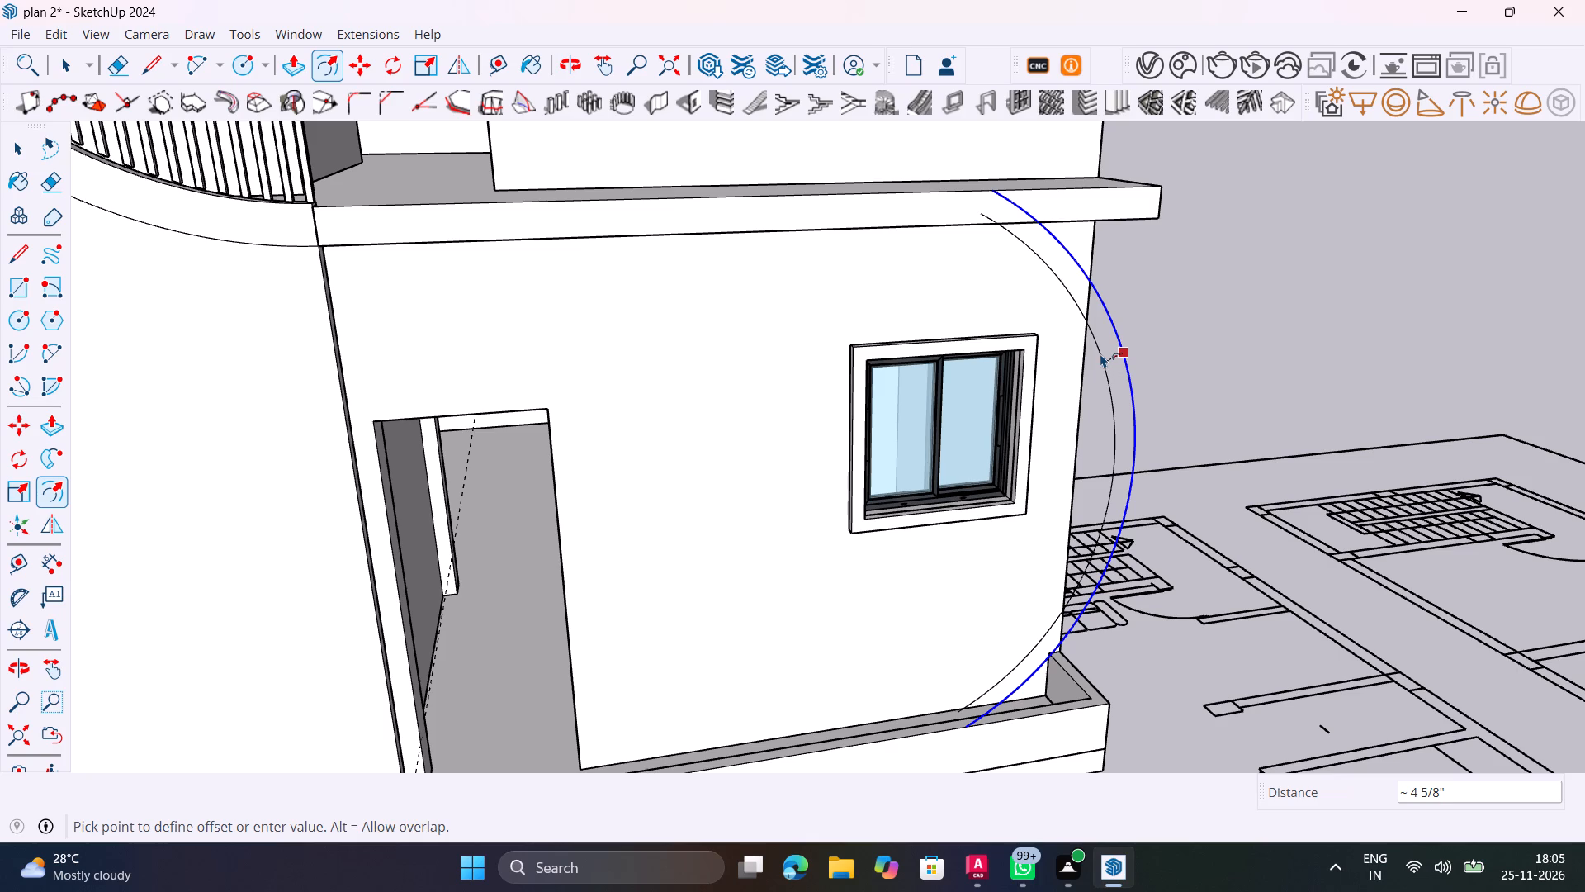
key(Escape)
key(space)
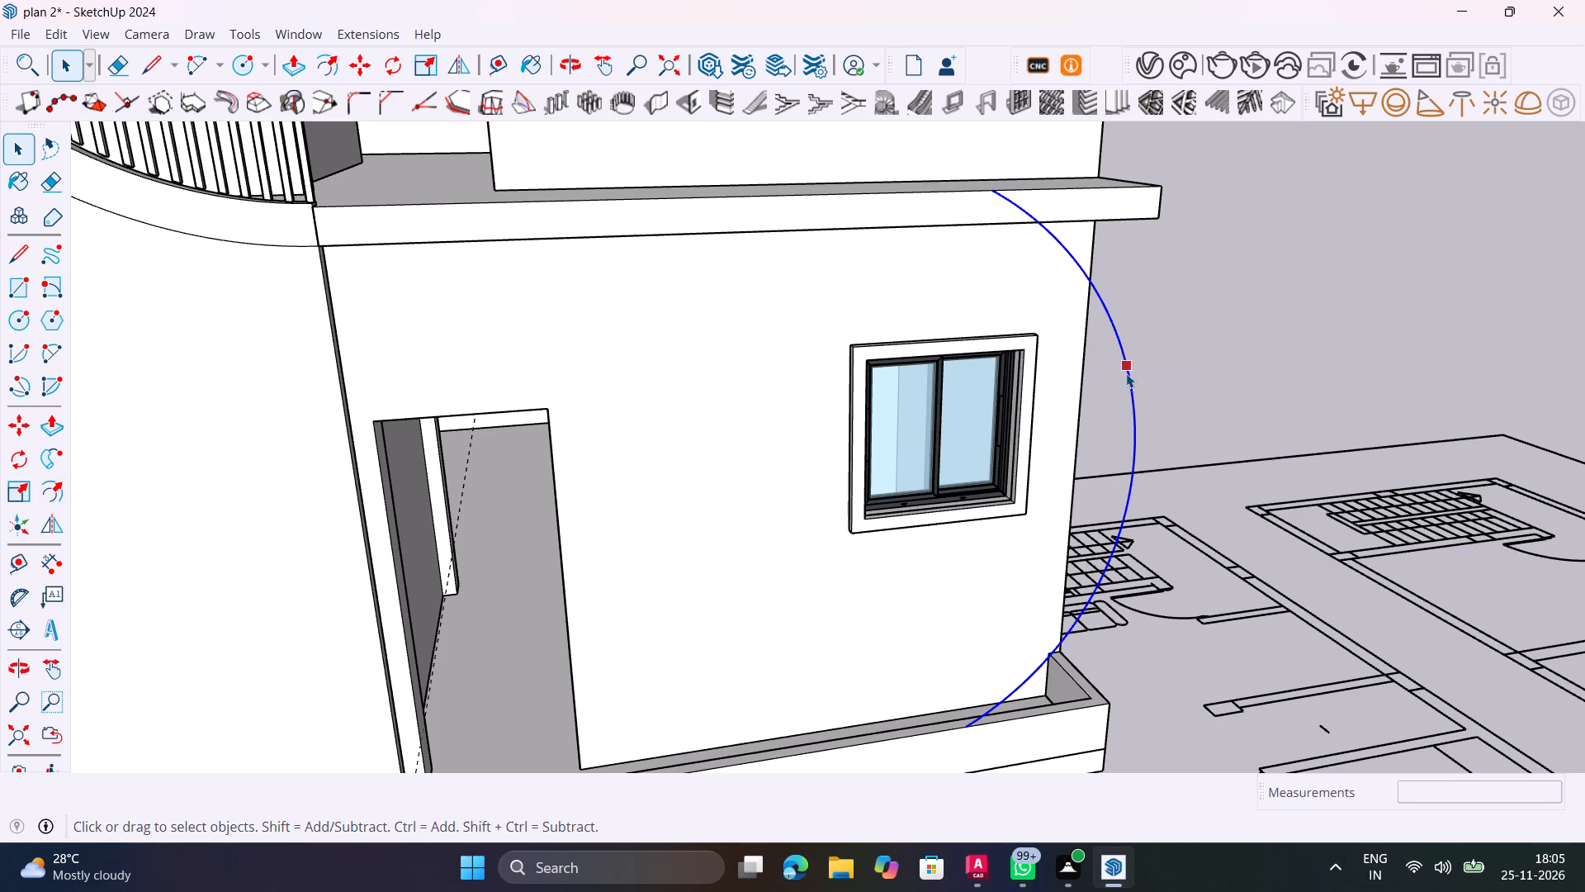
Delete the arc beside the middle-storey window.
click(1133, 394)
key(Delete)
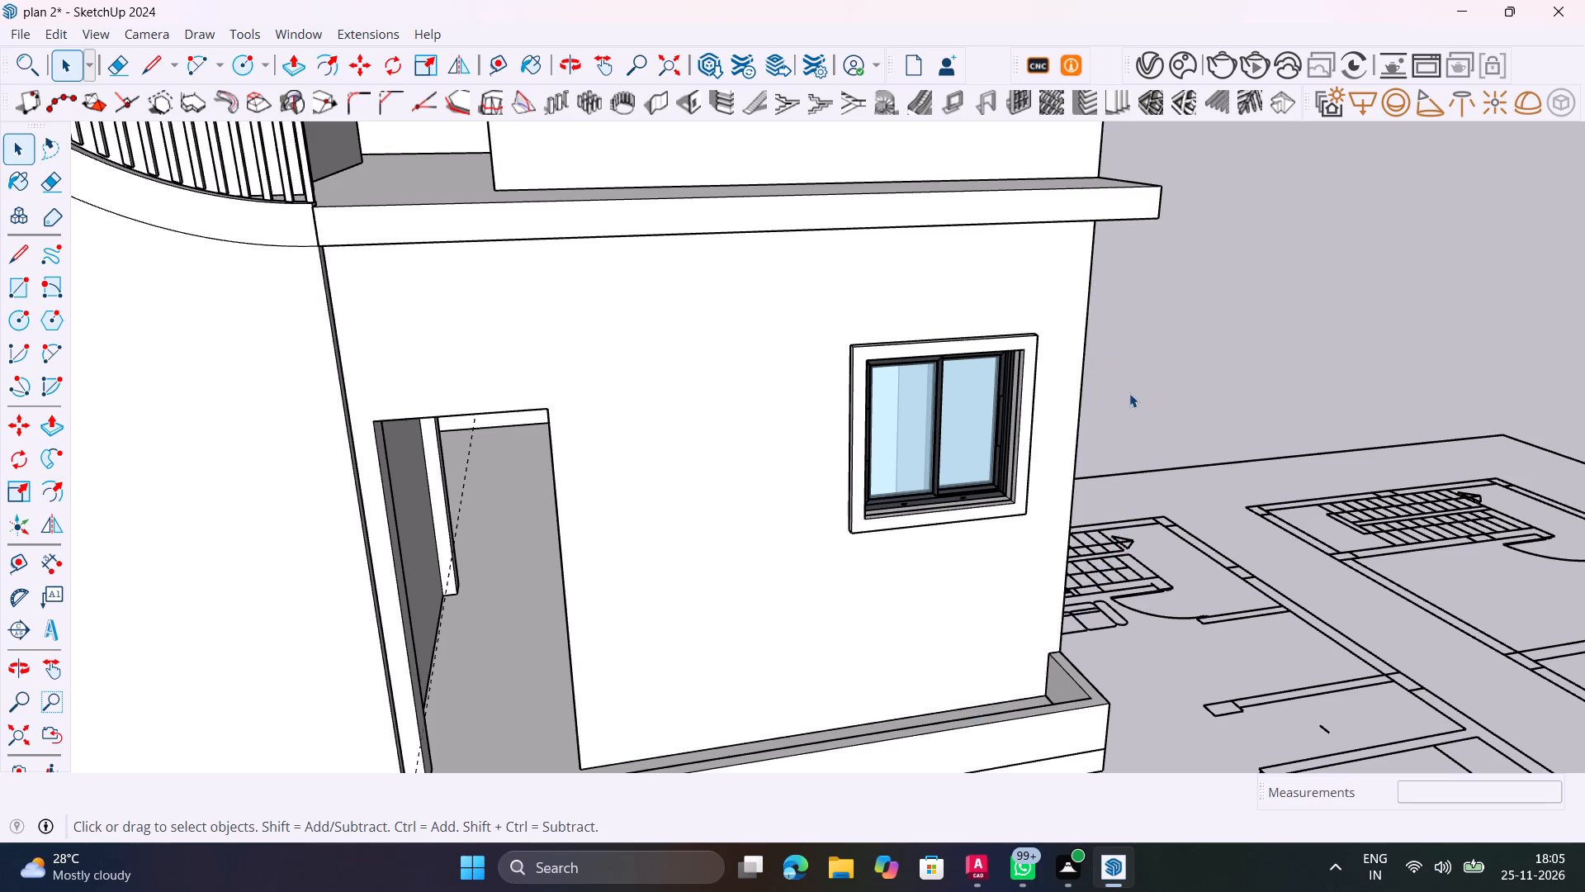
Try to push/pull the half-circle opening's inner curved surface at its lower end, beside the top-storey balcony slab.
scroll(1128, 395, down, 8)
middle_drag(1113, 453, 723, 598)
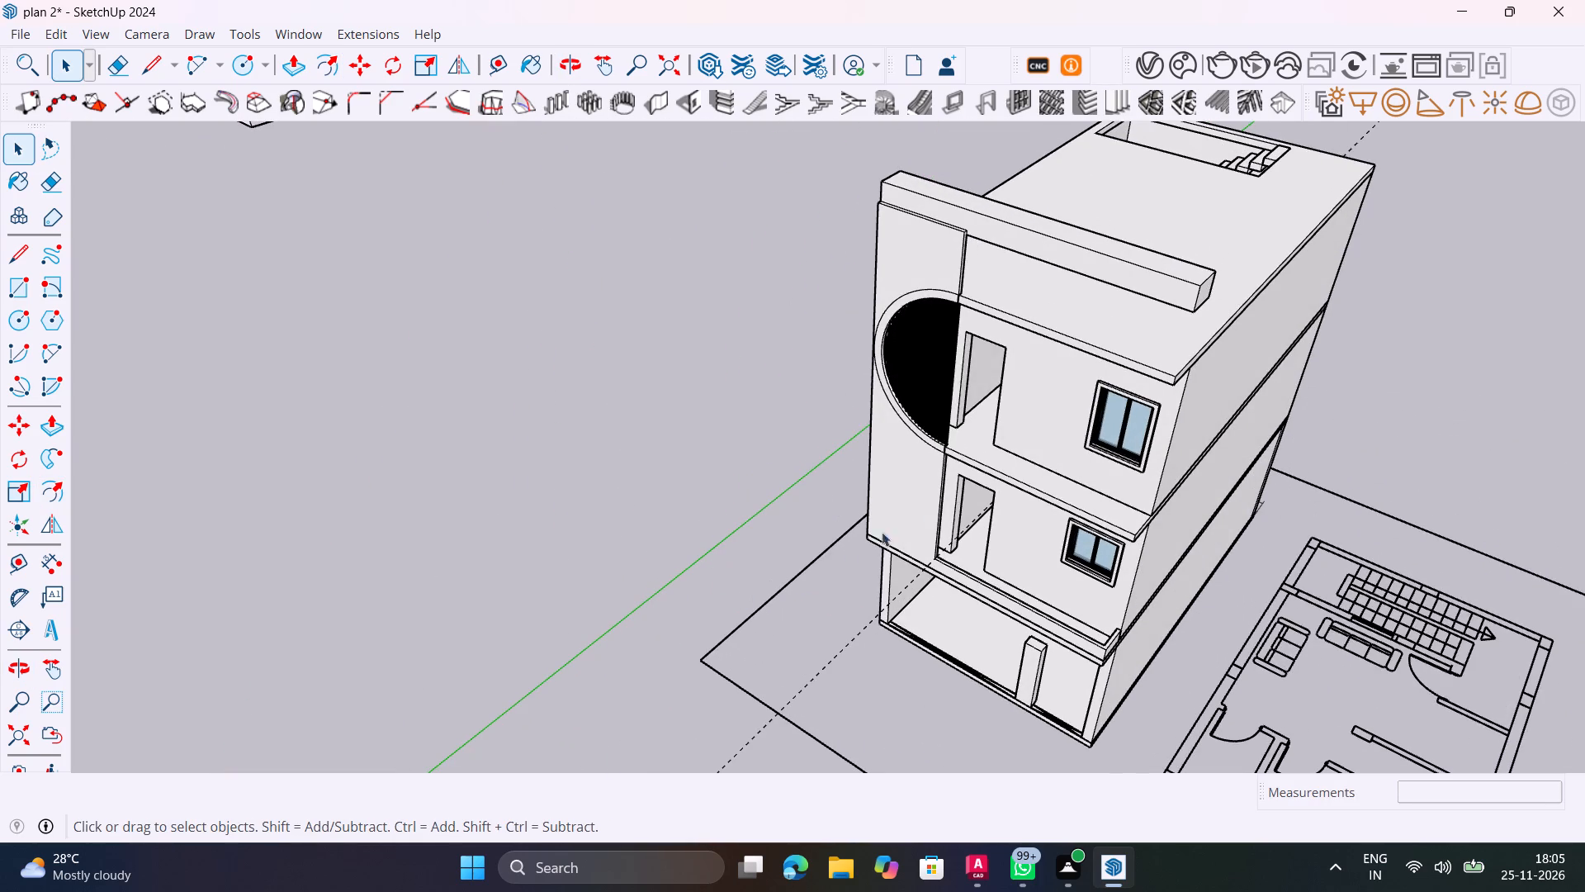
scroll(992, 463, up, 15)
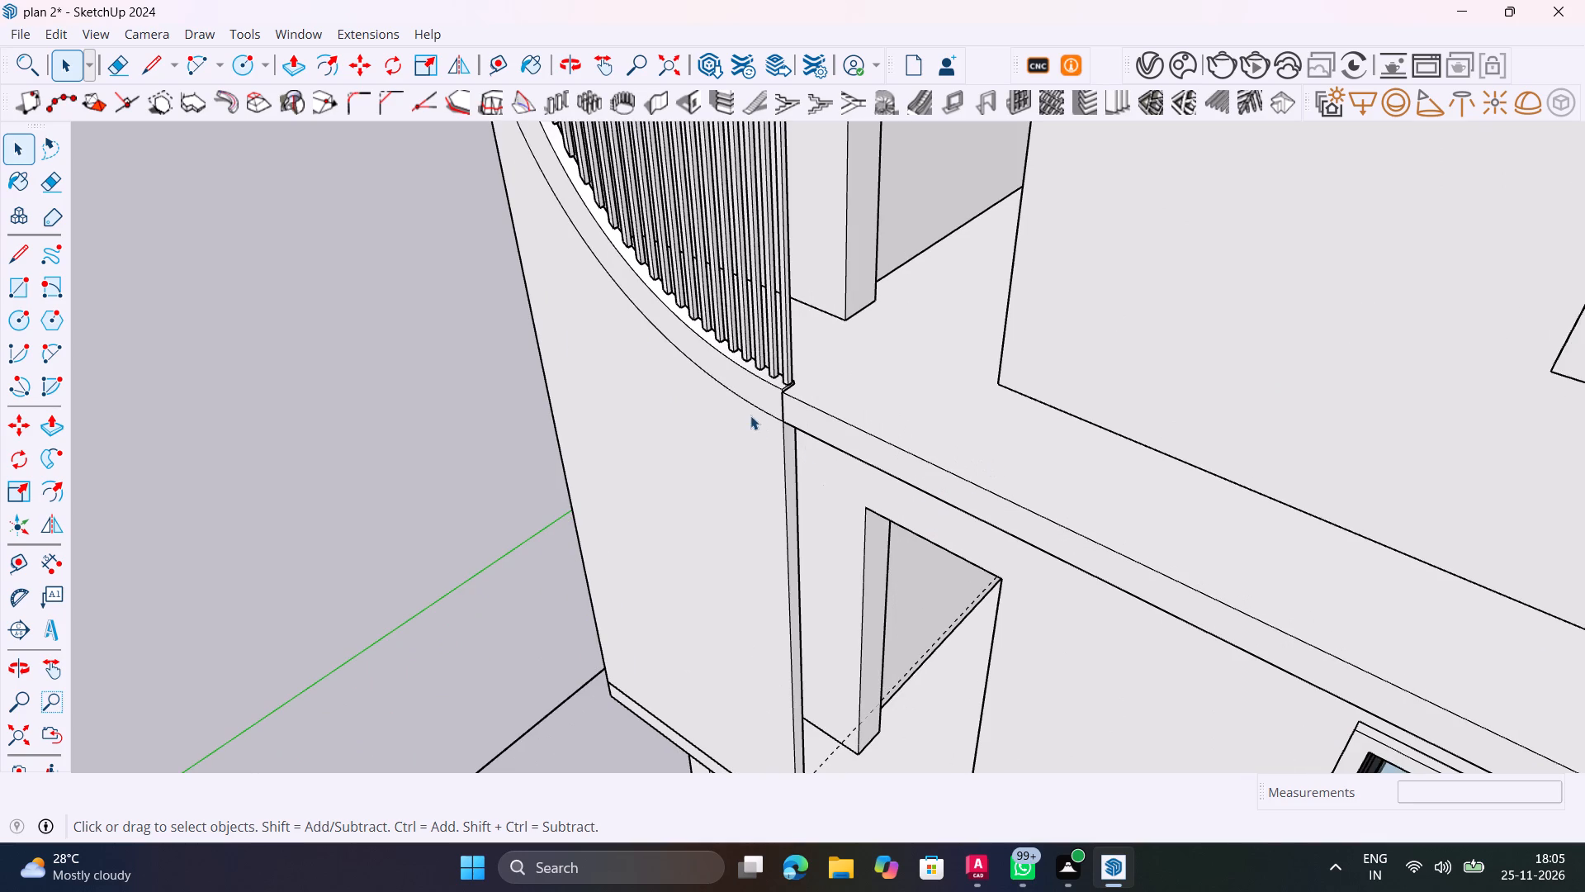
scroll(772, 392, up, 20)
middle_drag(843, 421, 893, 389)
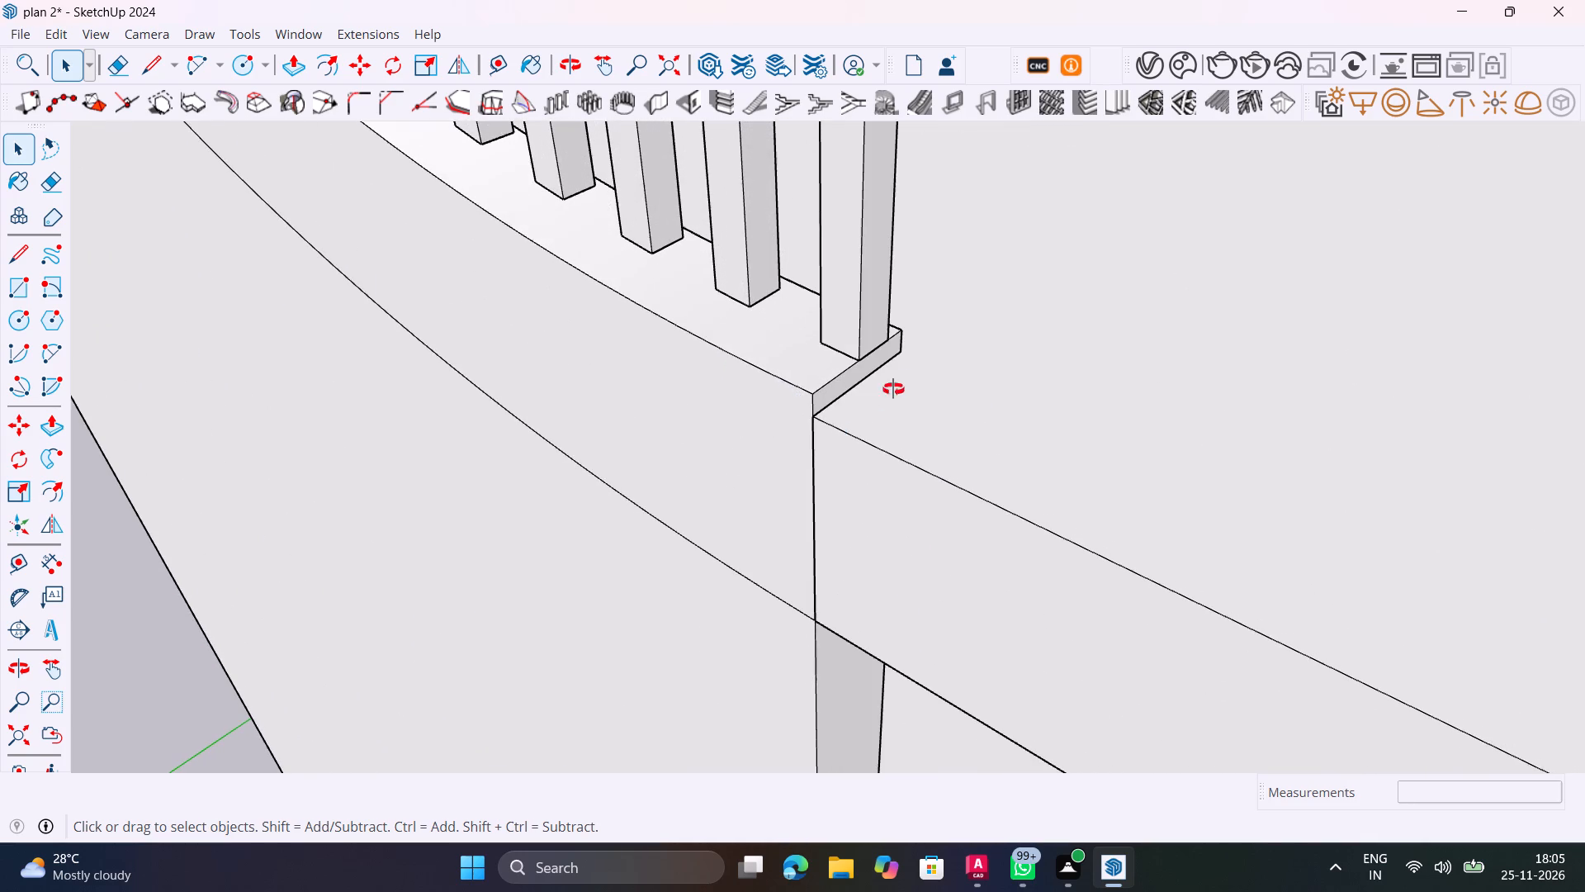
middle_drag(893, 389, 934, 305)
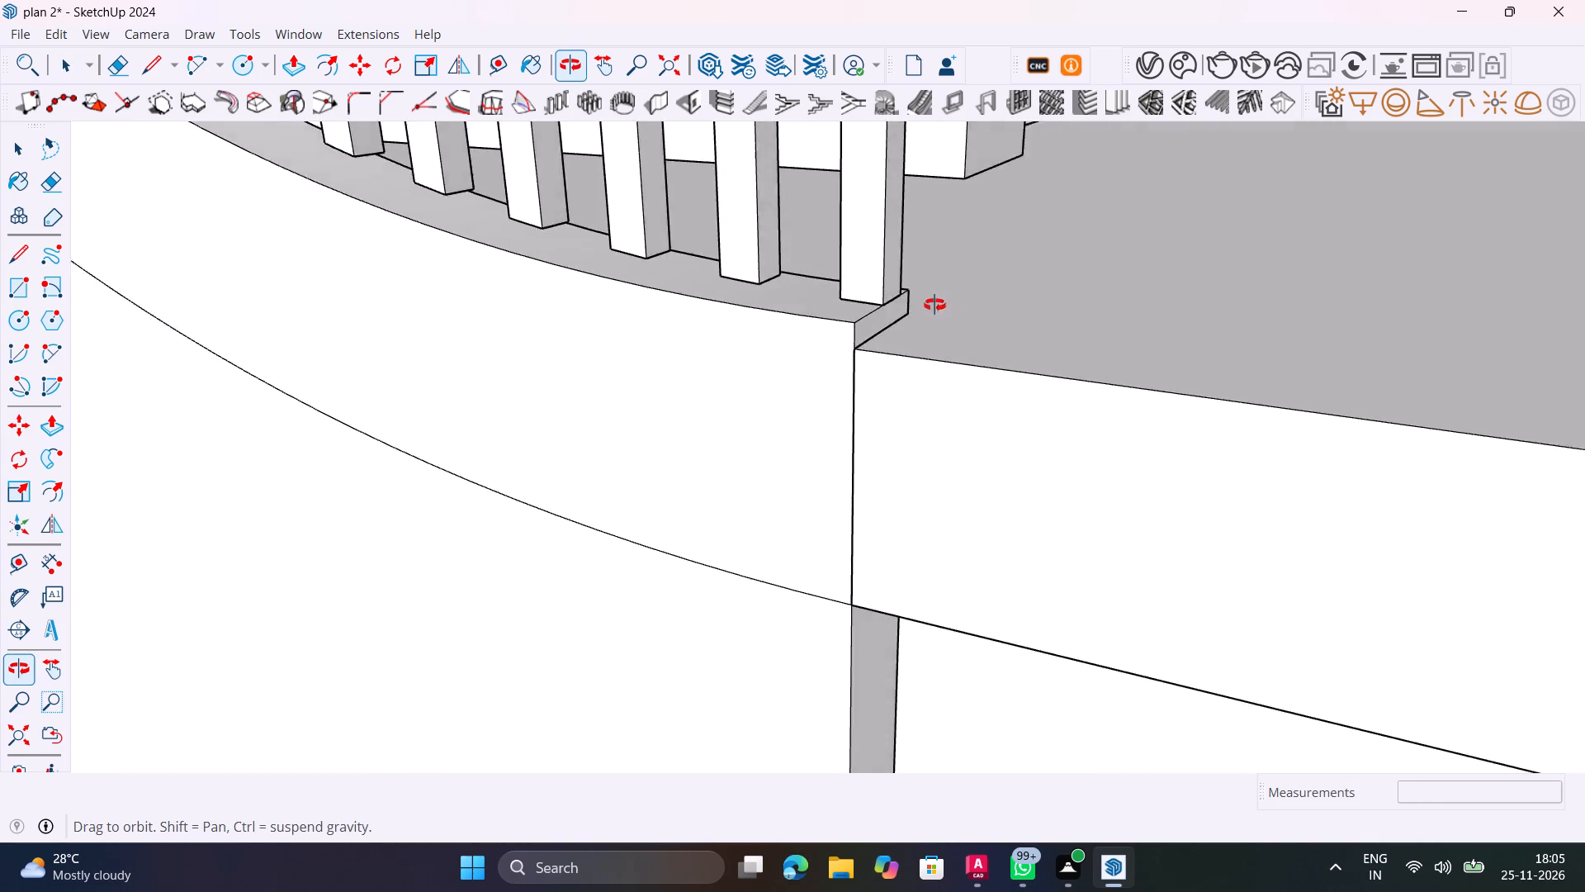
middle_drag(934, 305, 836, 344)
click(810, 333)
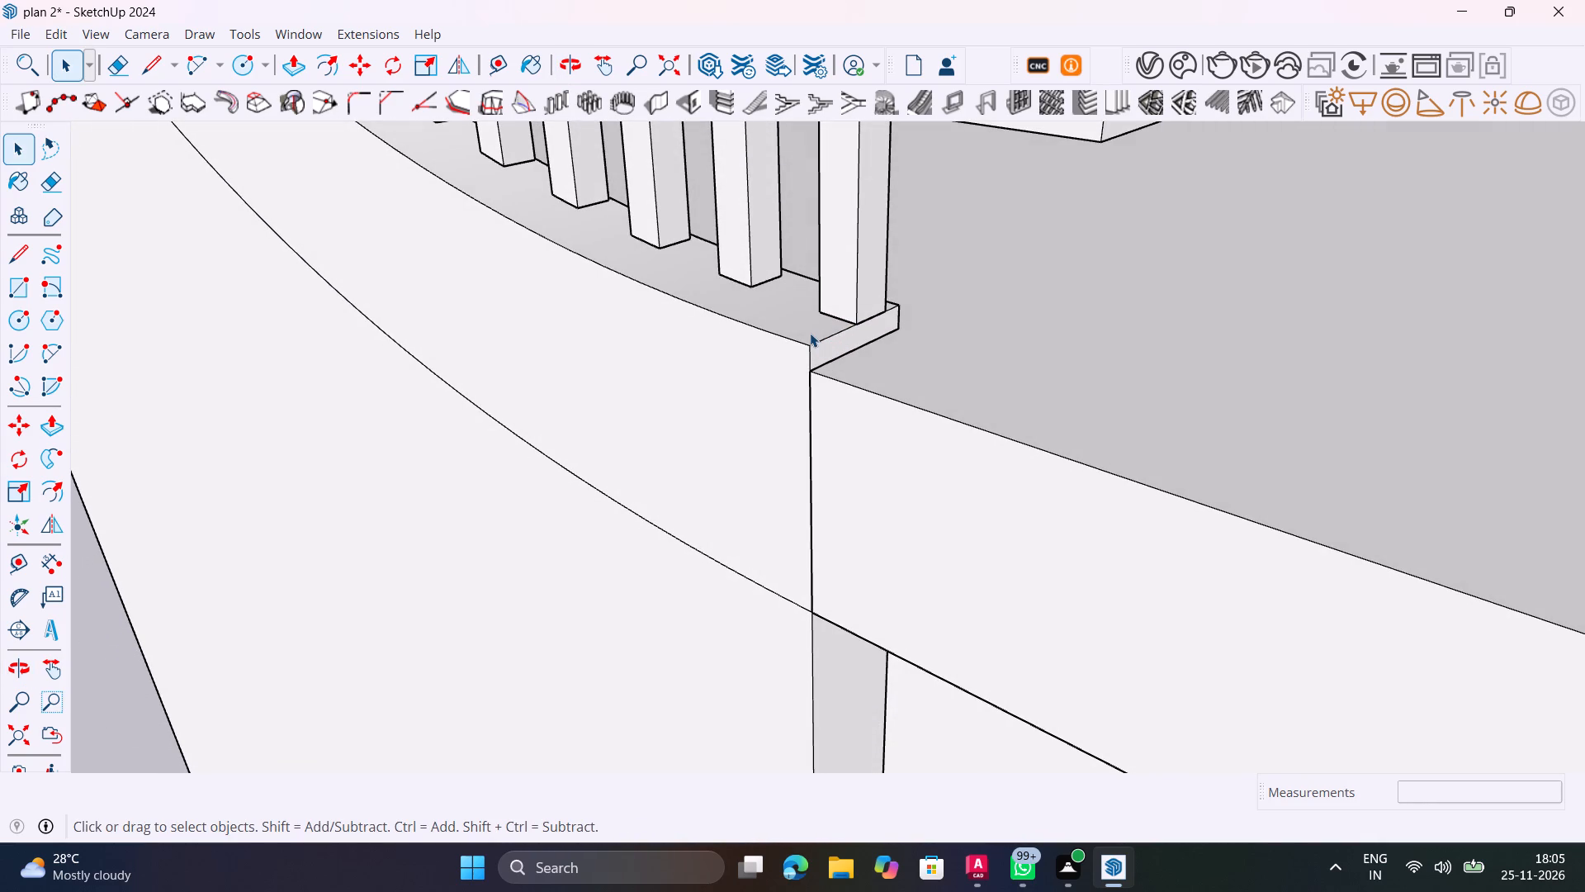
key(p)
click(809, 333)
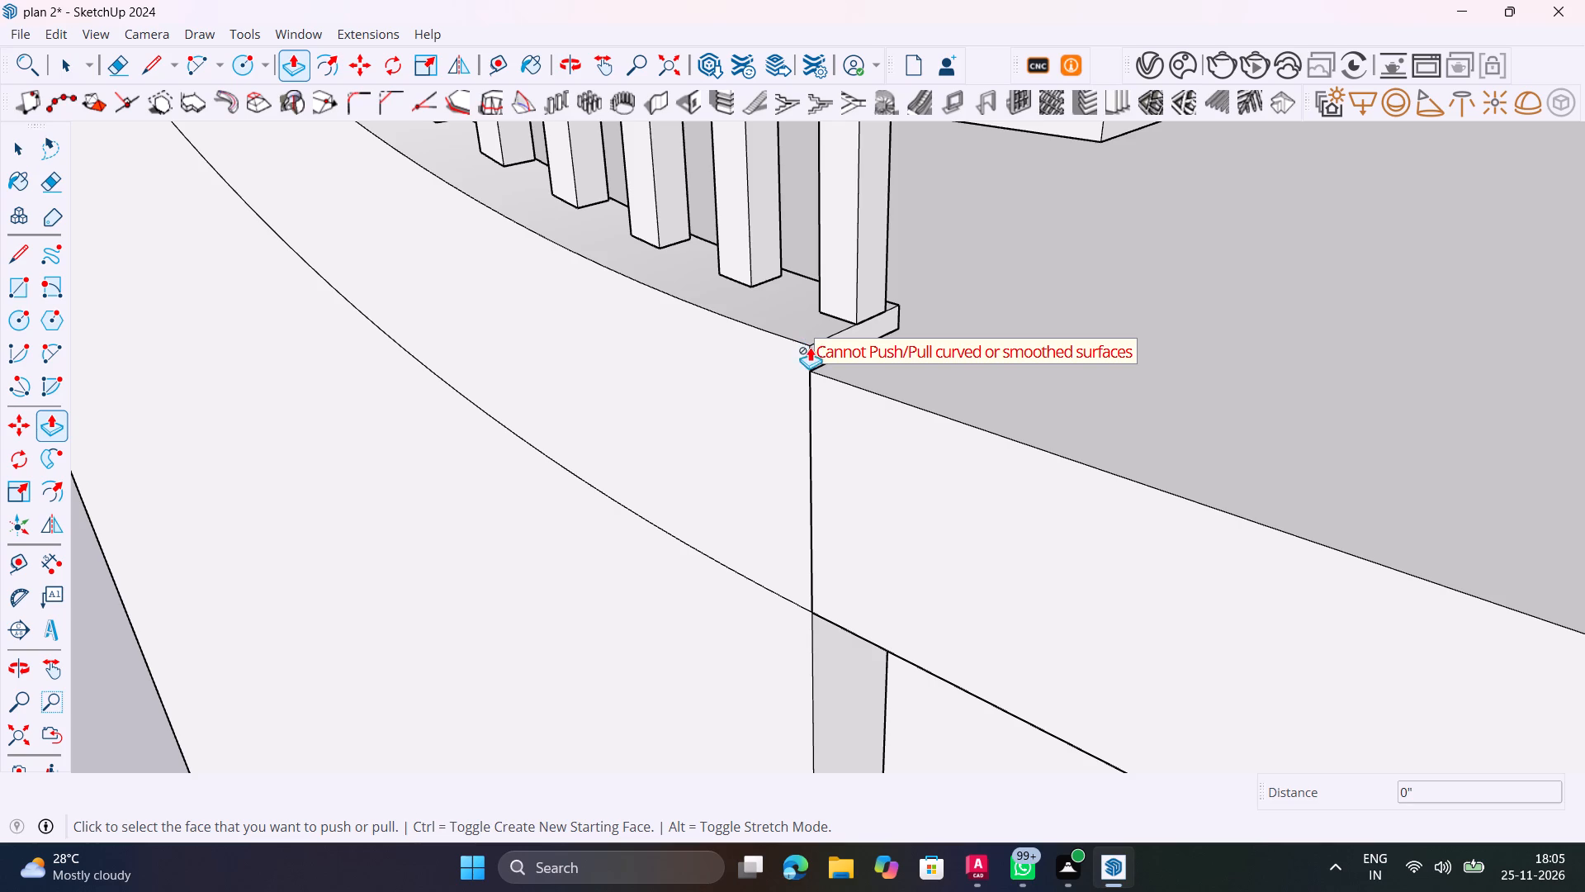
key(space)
Examine the house's front elevation, the middle-storey balcony and the louvred half-circle opening from several angles.
scroll(851, 391, down, 20)
scroll(851, 391, down, 12)
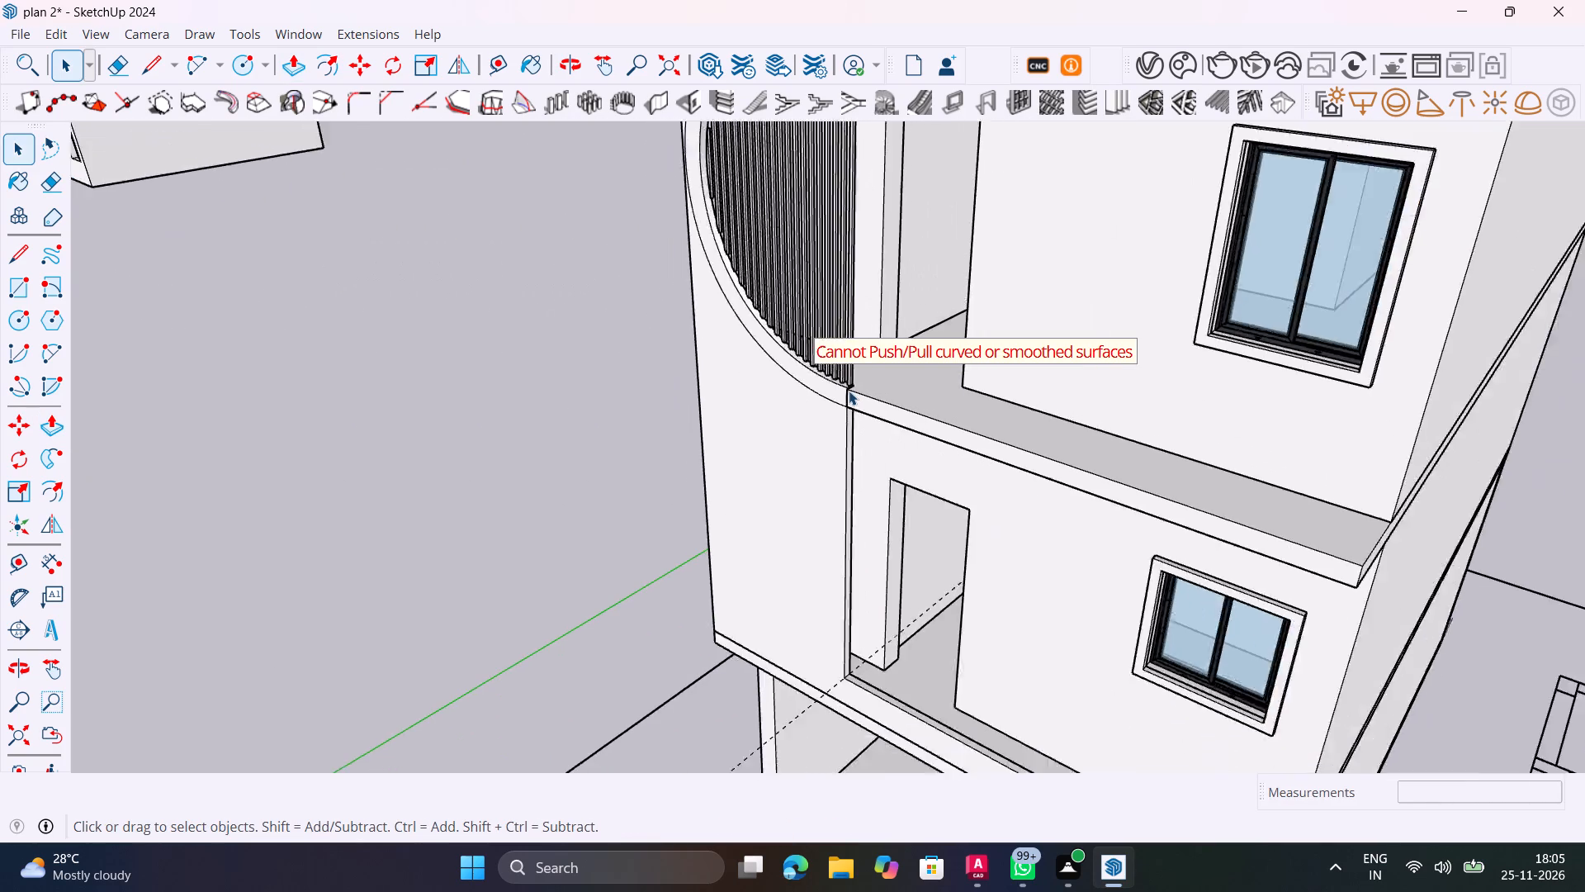
scroll(849, 391, down, 1)
shift+middle_drag(987, 505, 1104, 408)
scroll(1087, 409, down, 5)
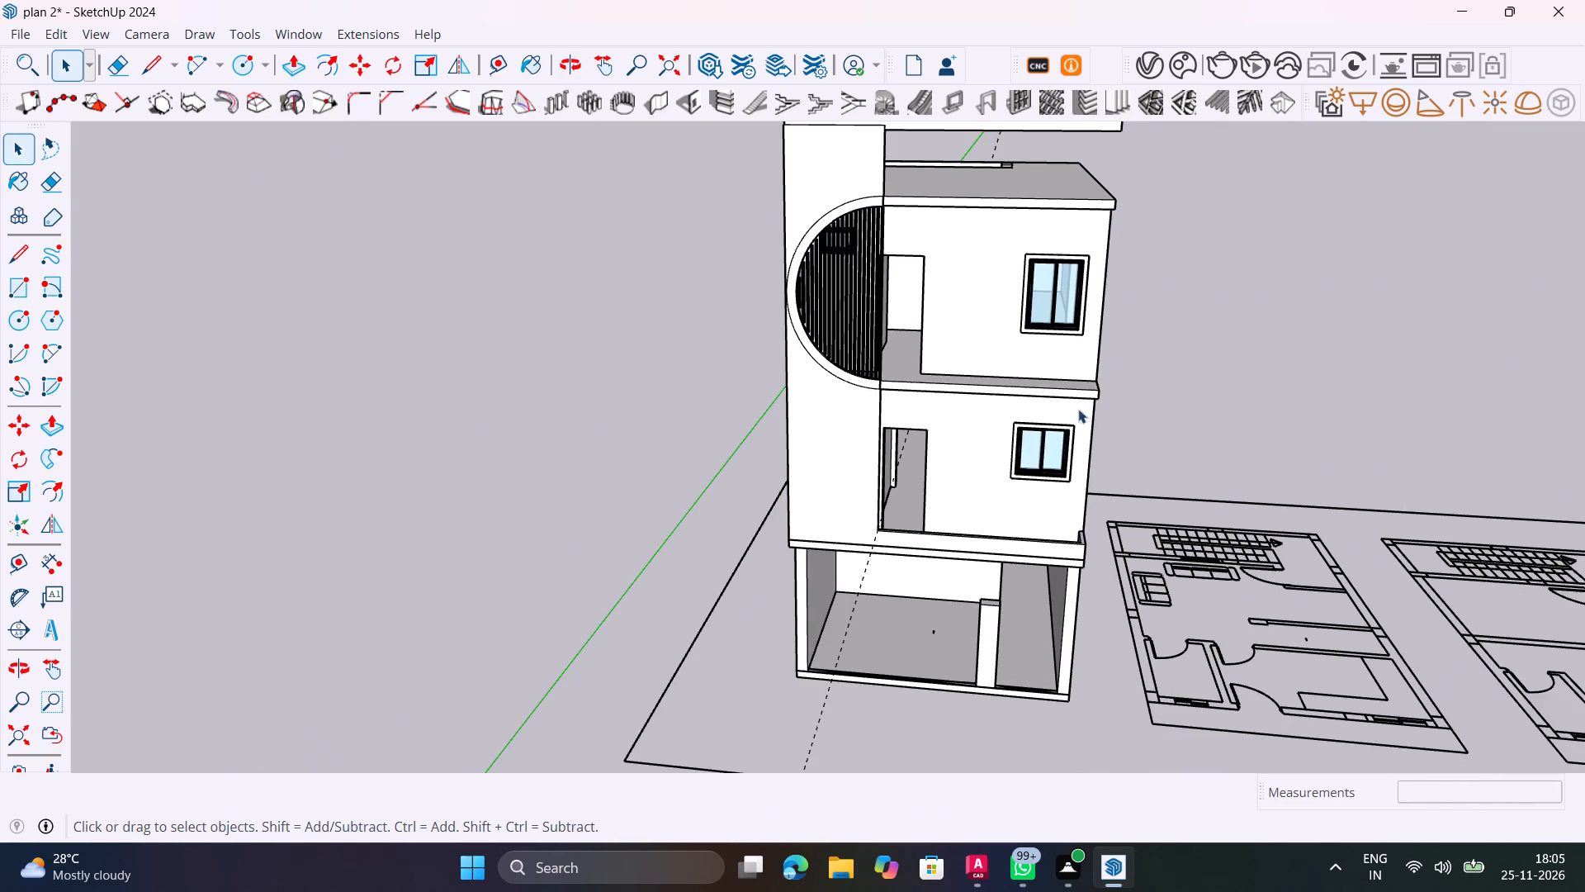
middle_drag(1079, 416, 1098, 461)
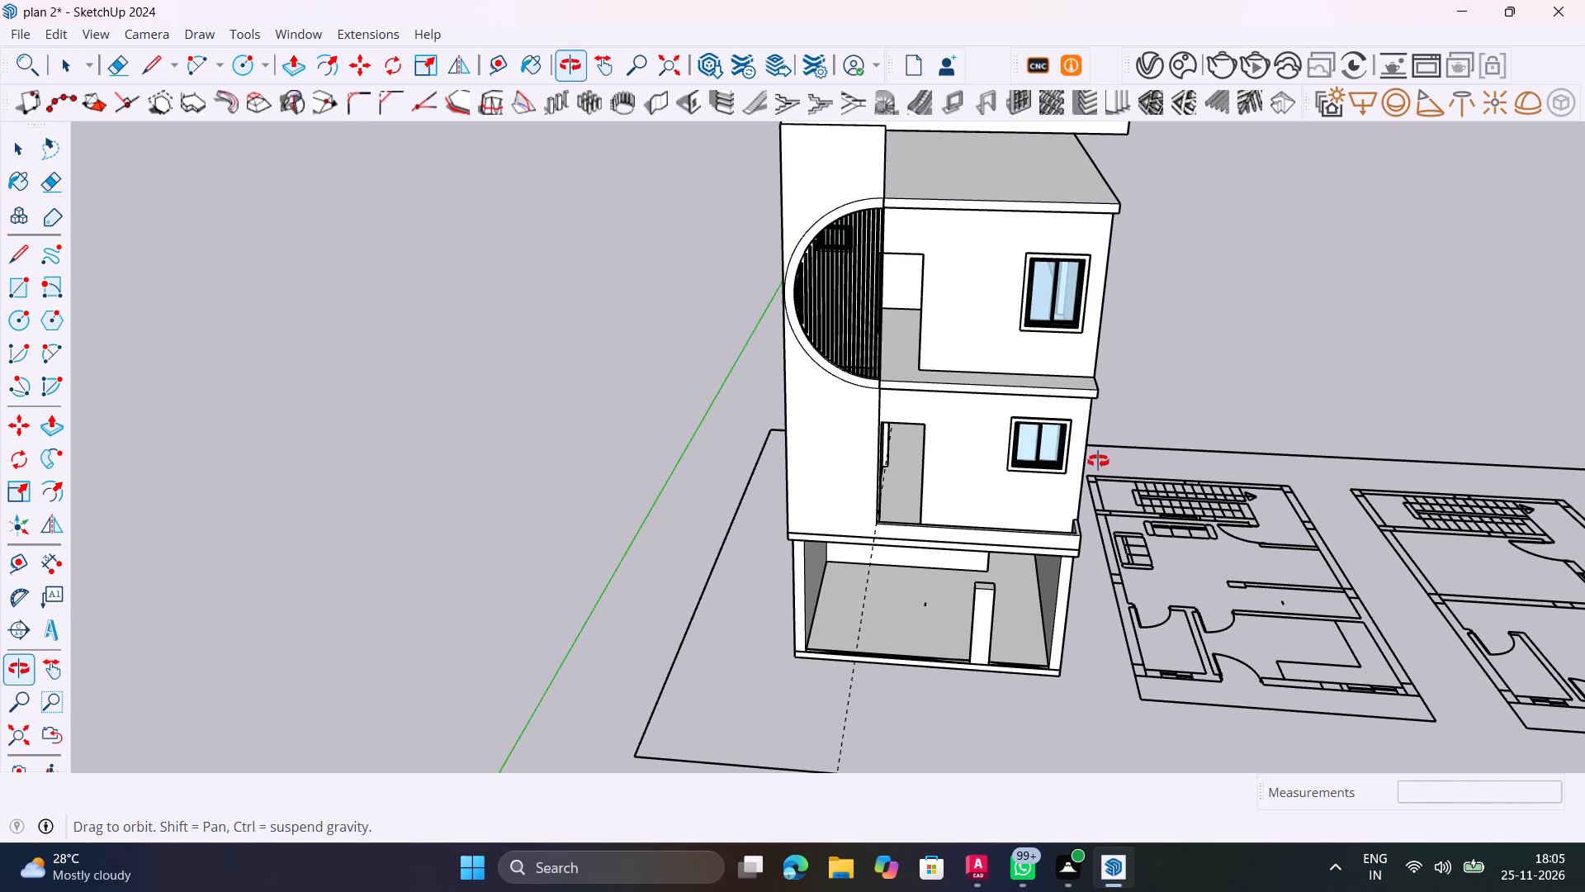
middle_drag(1098, 461, 805, 486)
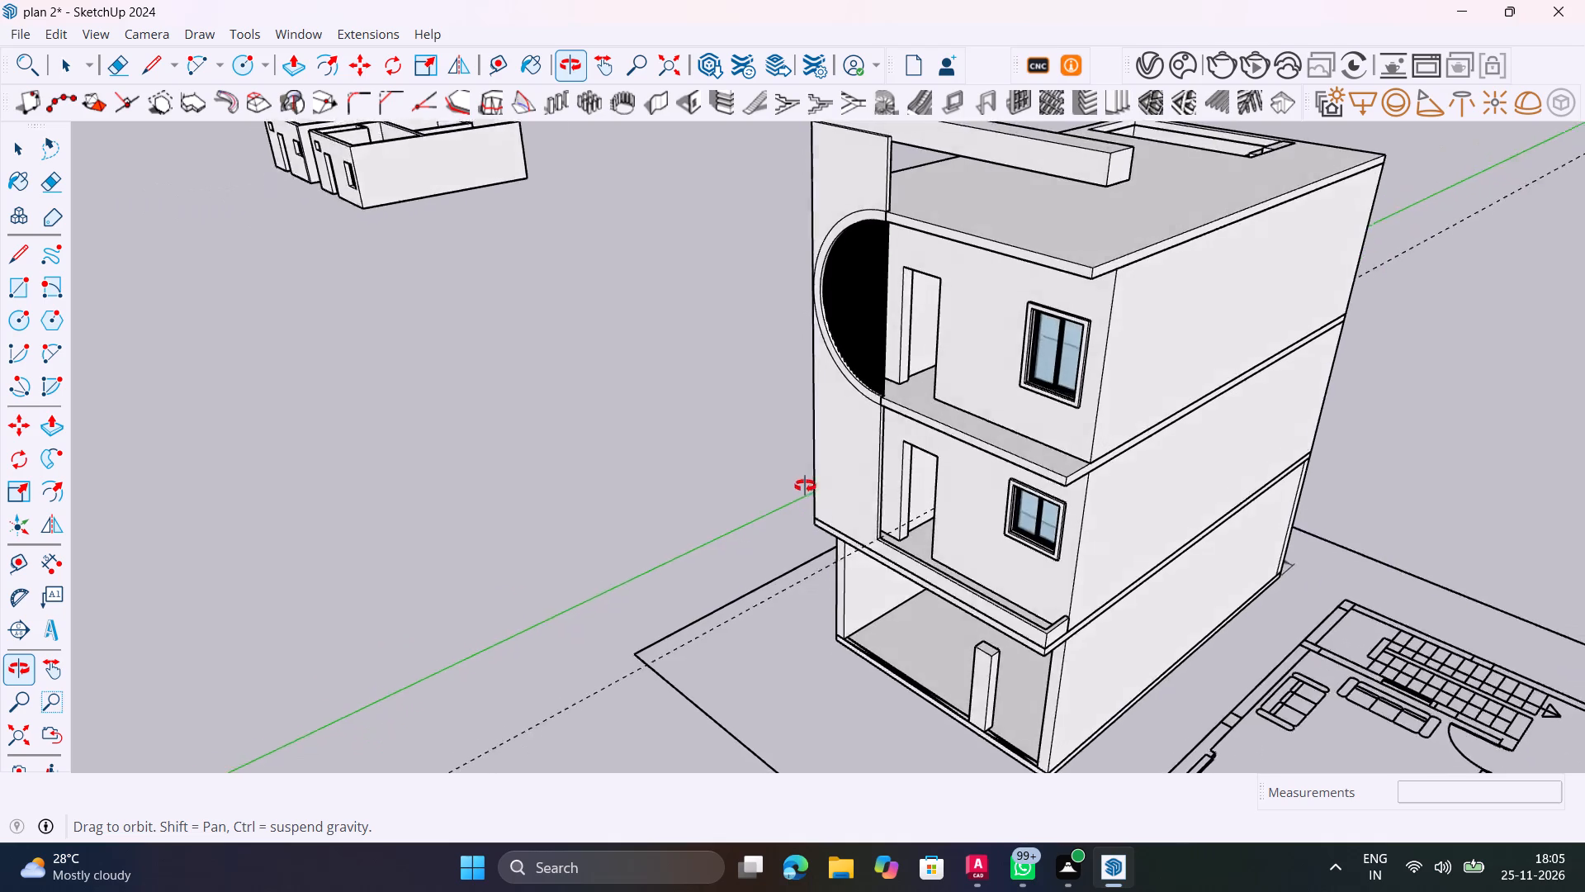
middle_drag(805, 486, 953, 326)
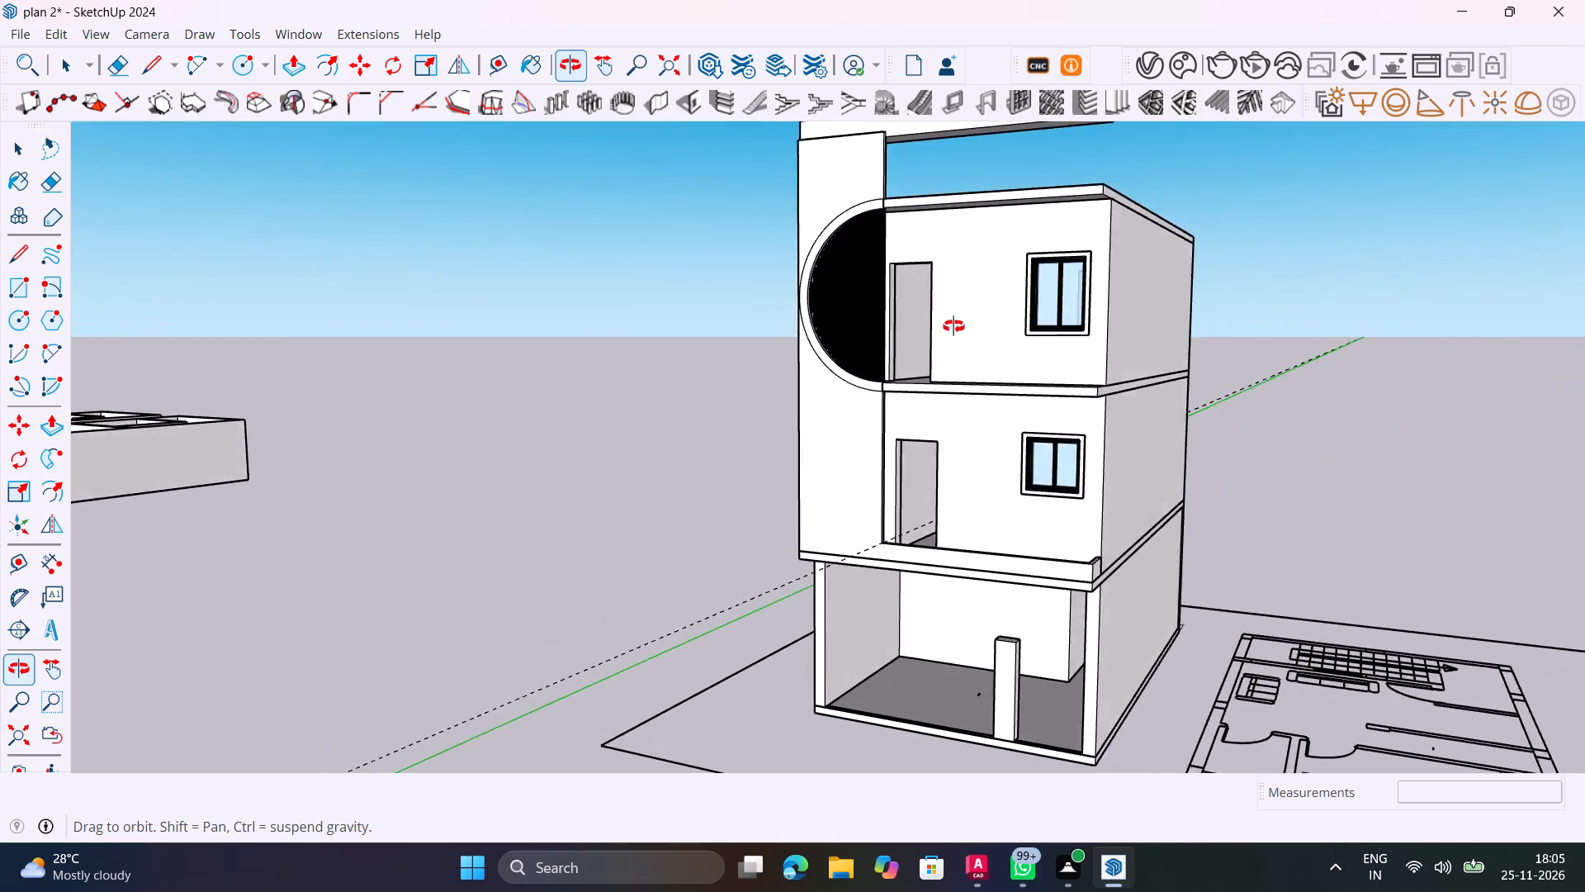
middle_drag(953, 326, 932, 464)
scroll(849, 487, up, 8)
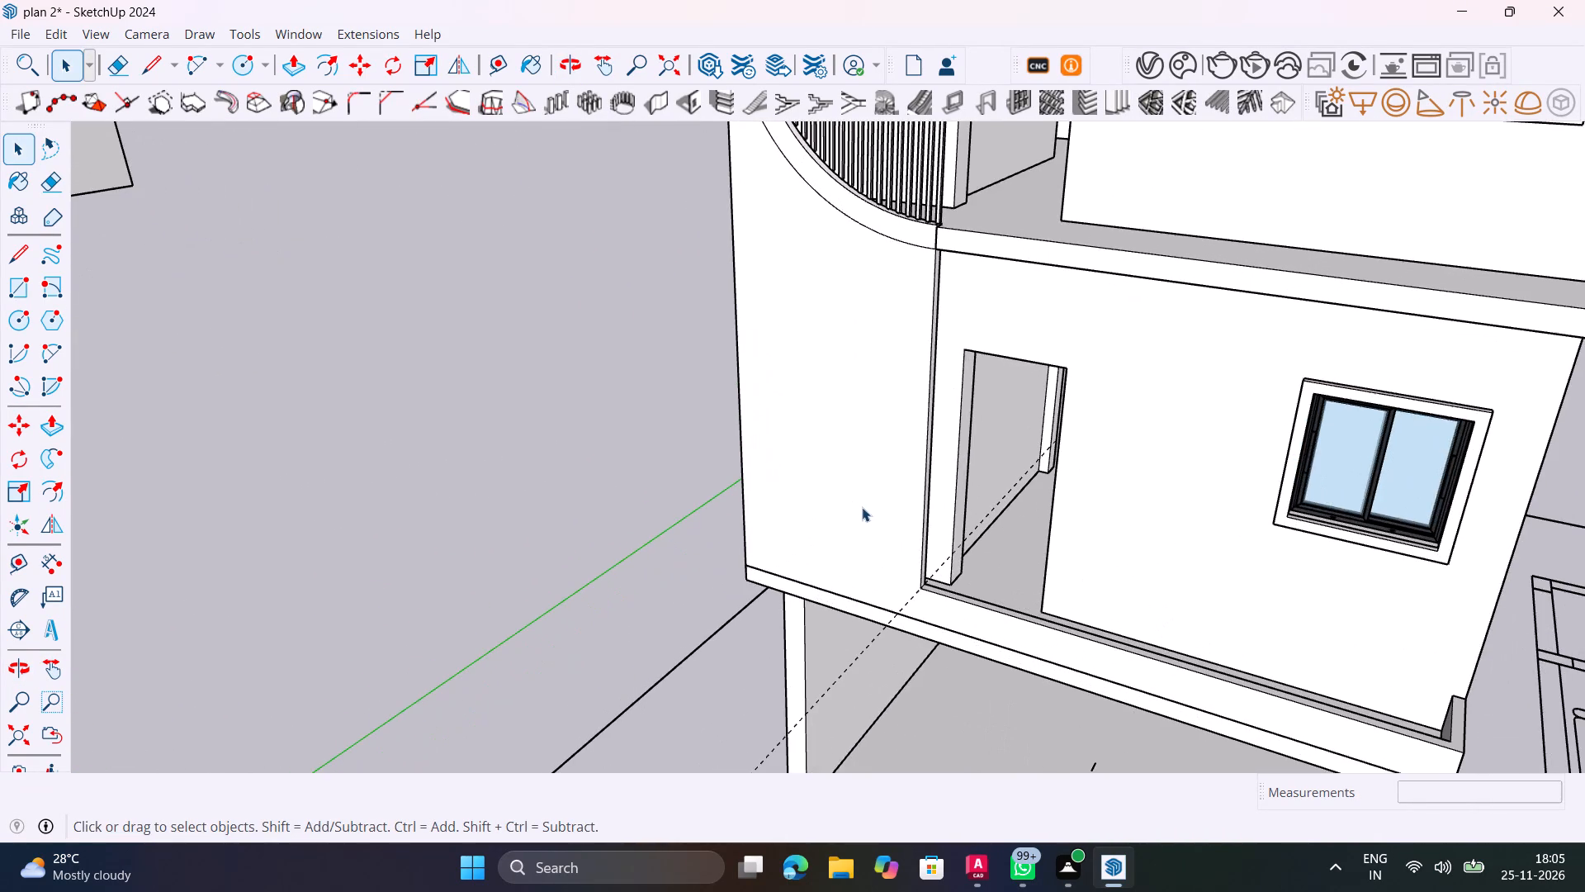
middle_drag(864, 508, 1141, 515)
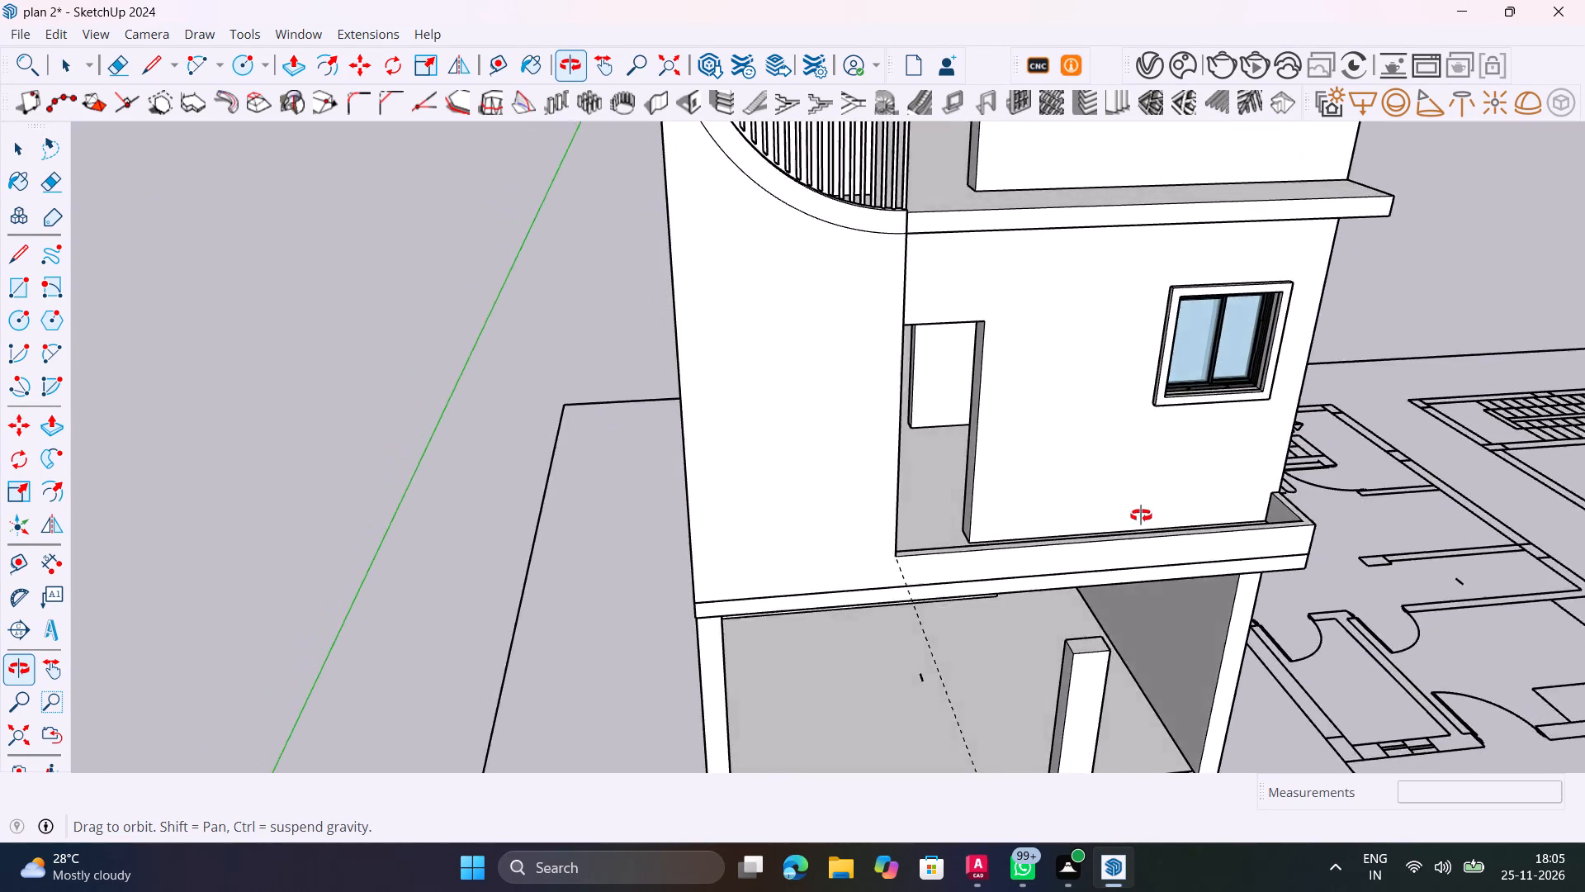
middle_drag(1141, 515, 870, 610)
middle_drag(984, 411, 1015, 694)
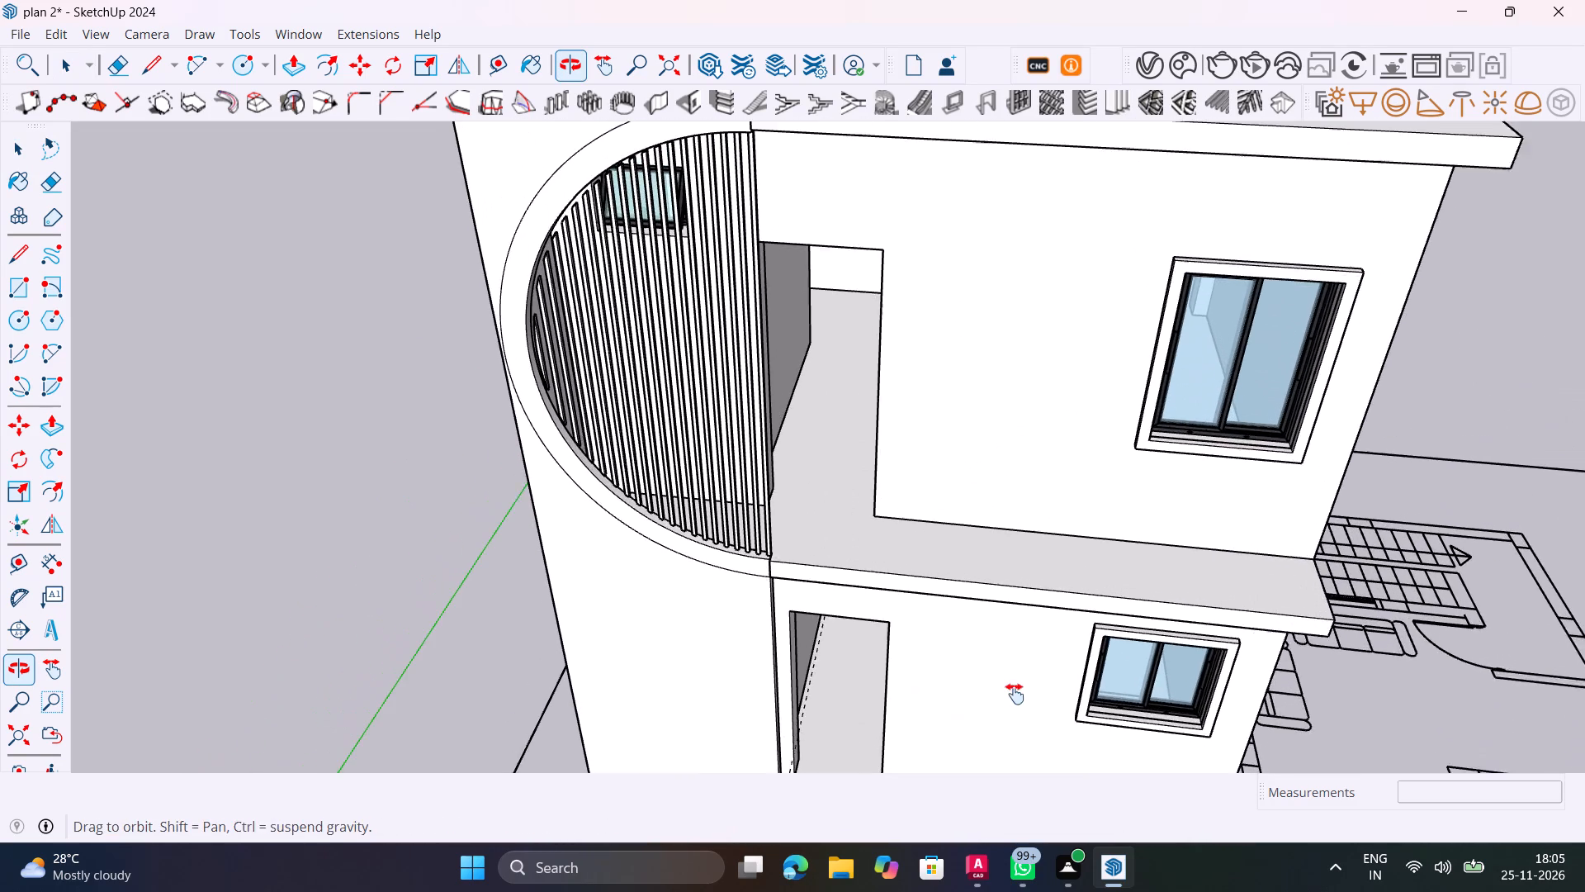
middle_drag(1015, 694, 1009, 700)
middle_drag(1076, 655, 1072, 731)
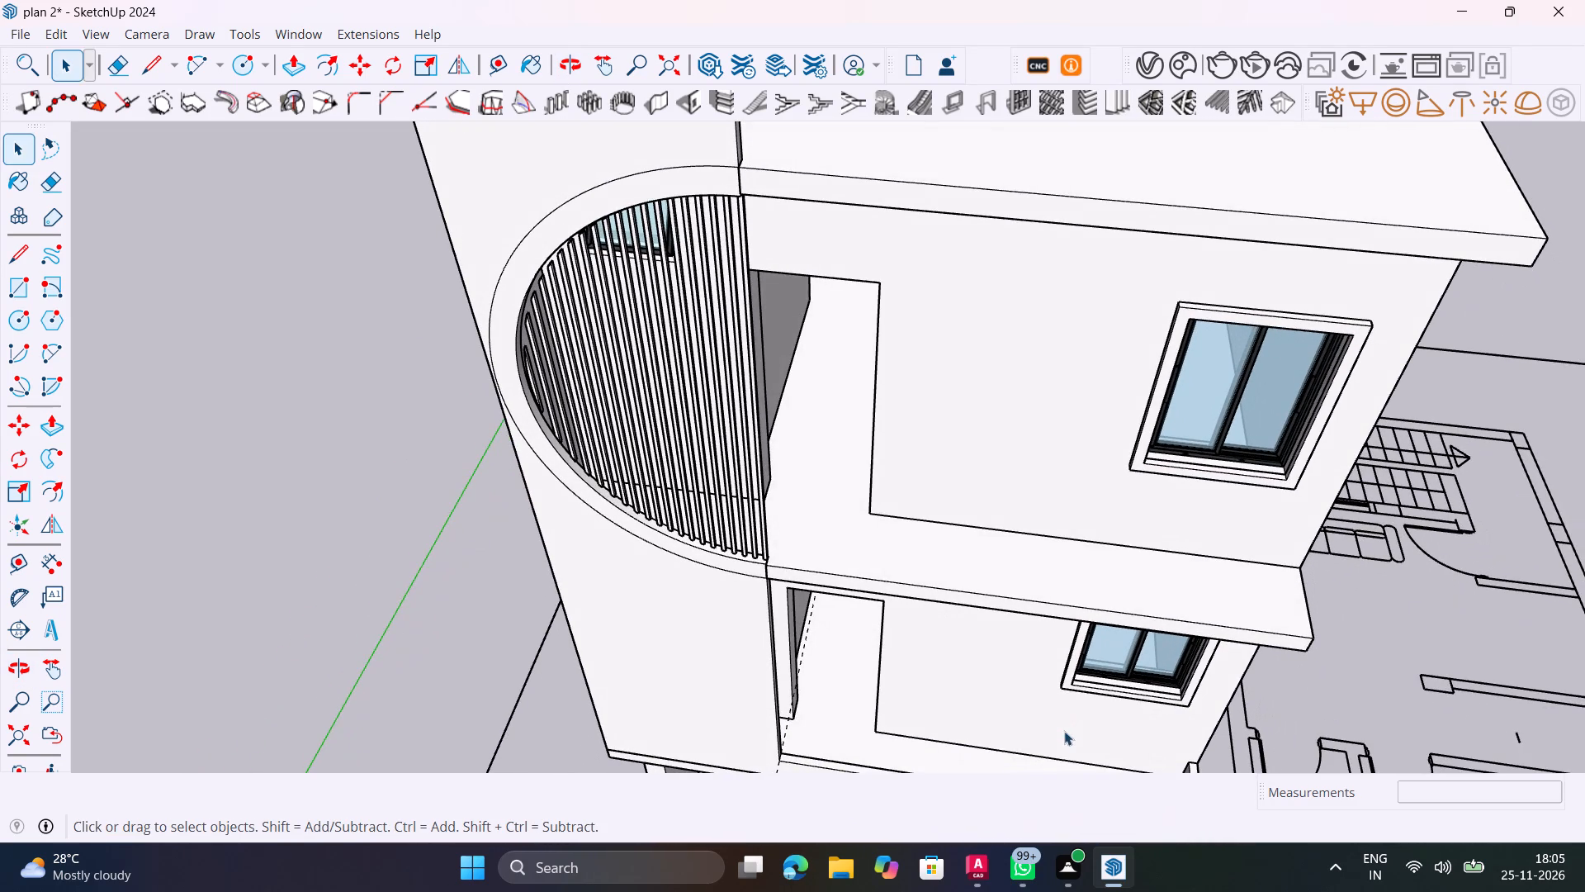
Place guides 3" inside the outer side edge and the front edge of the top-storey balcony slab.
key(t)
click(1308, 590)
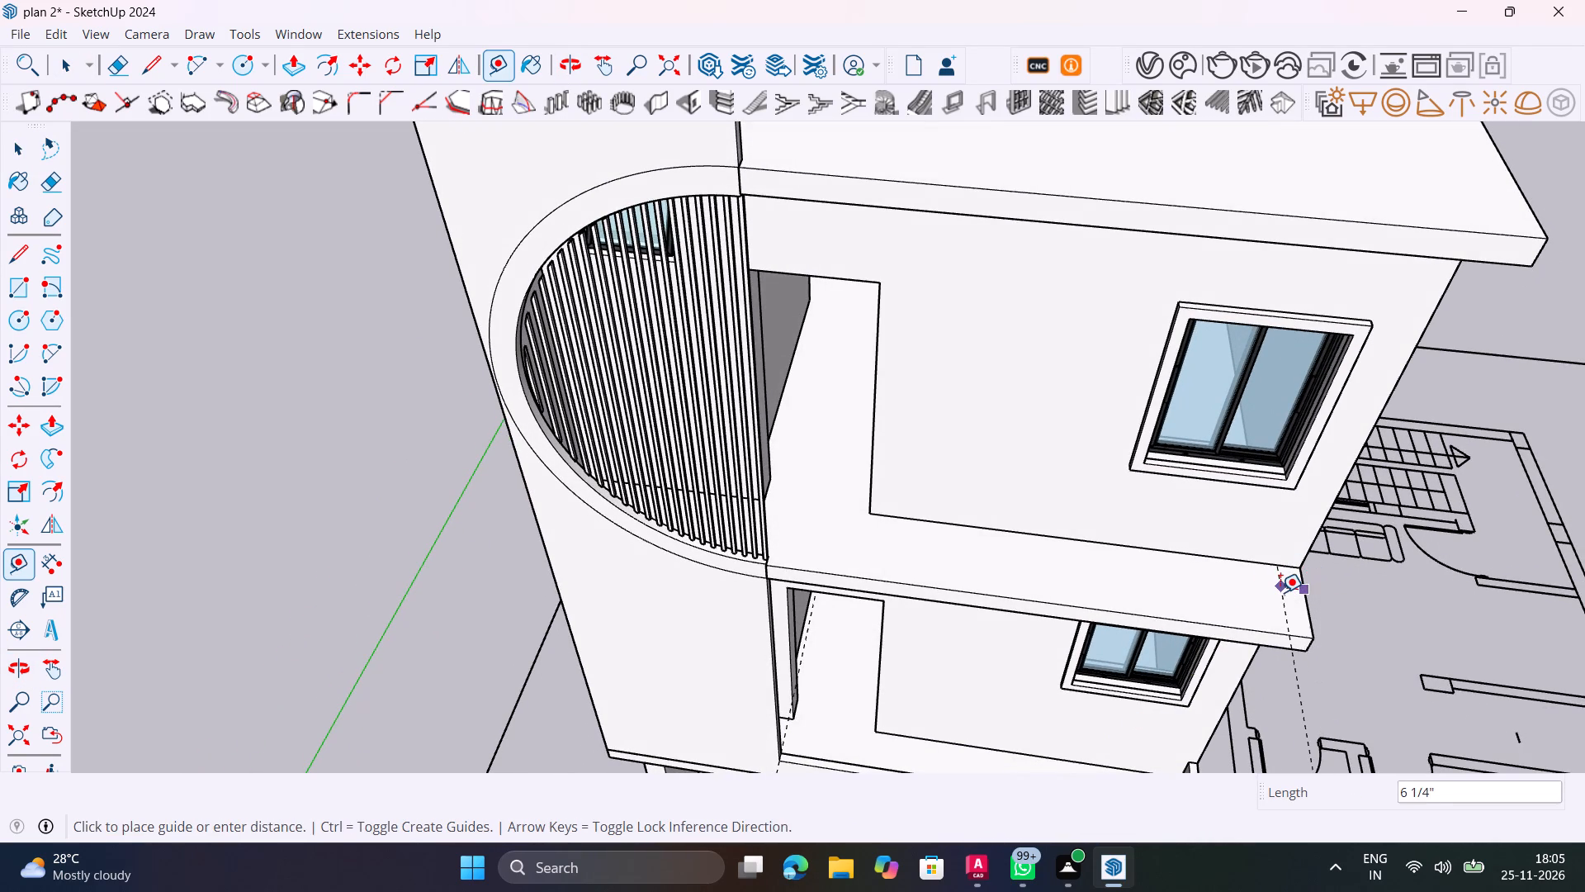
key(3)
key(shift+quotedbl)
key(Return)
click(1277, 629)
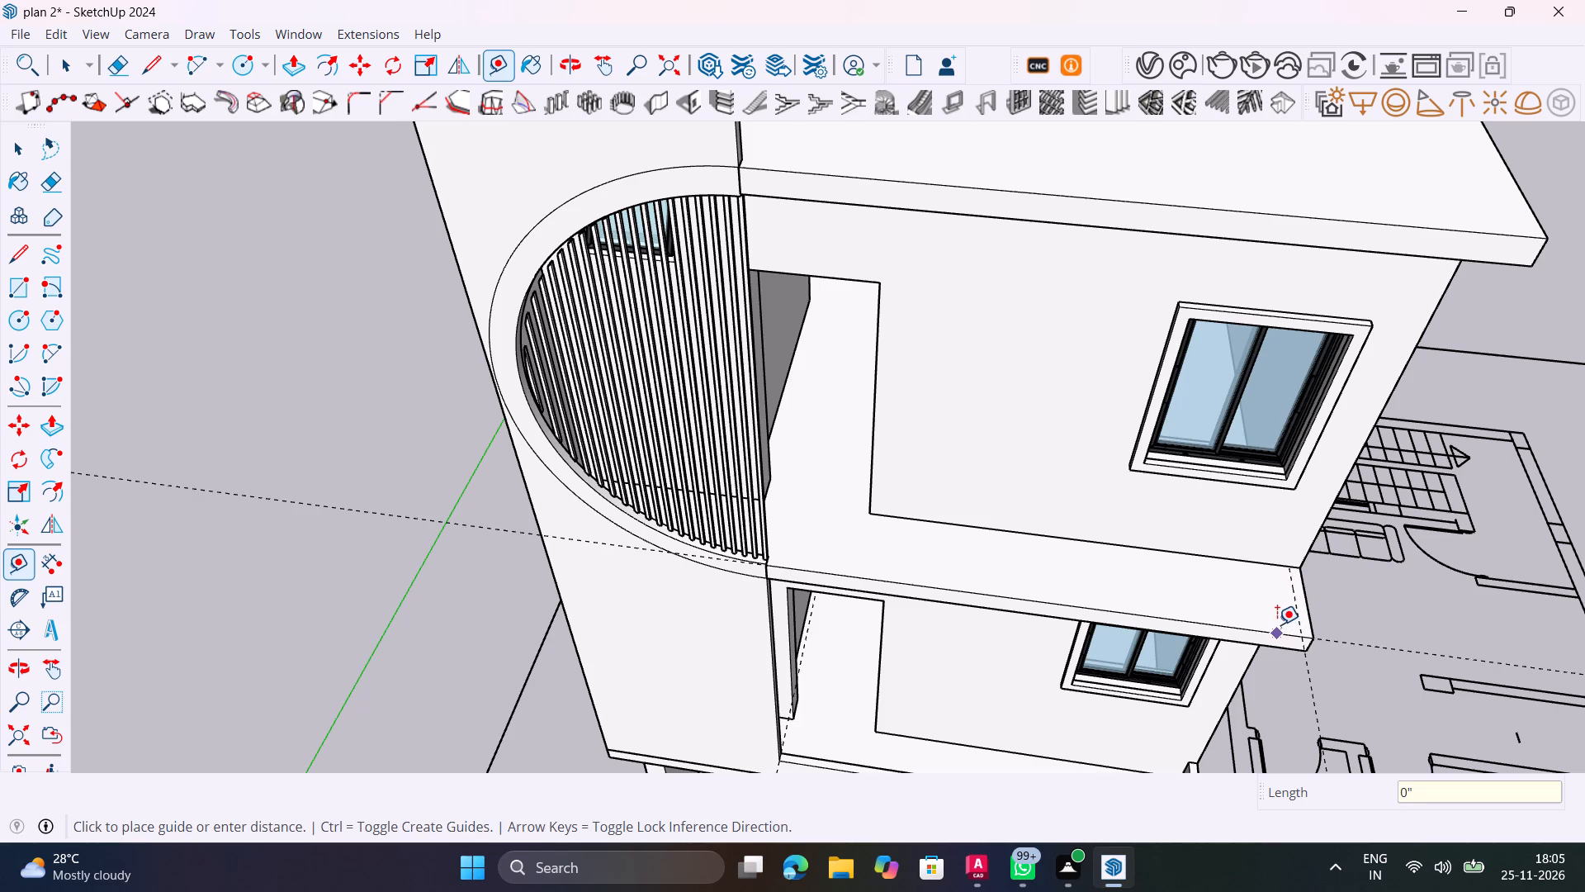
text(3")
key(Return)
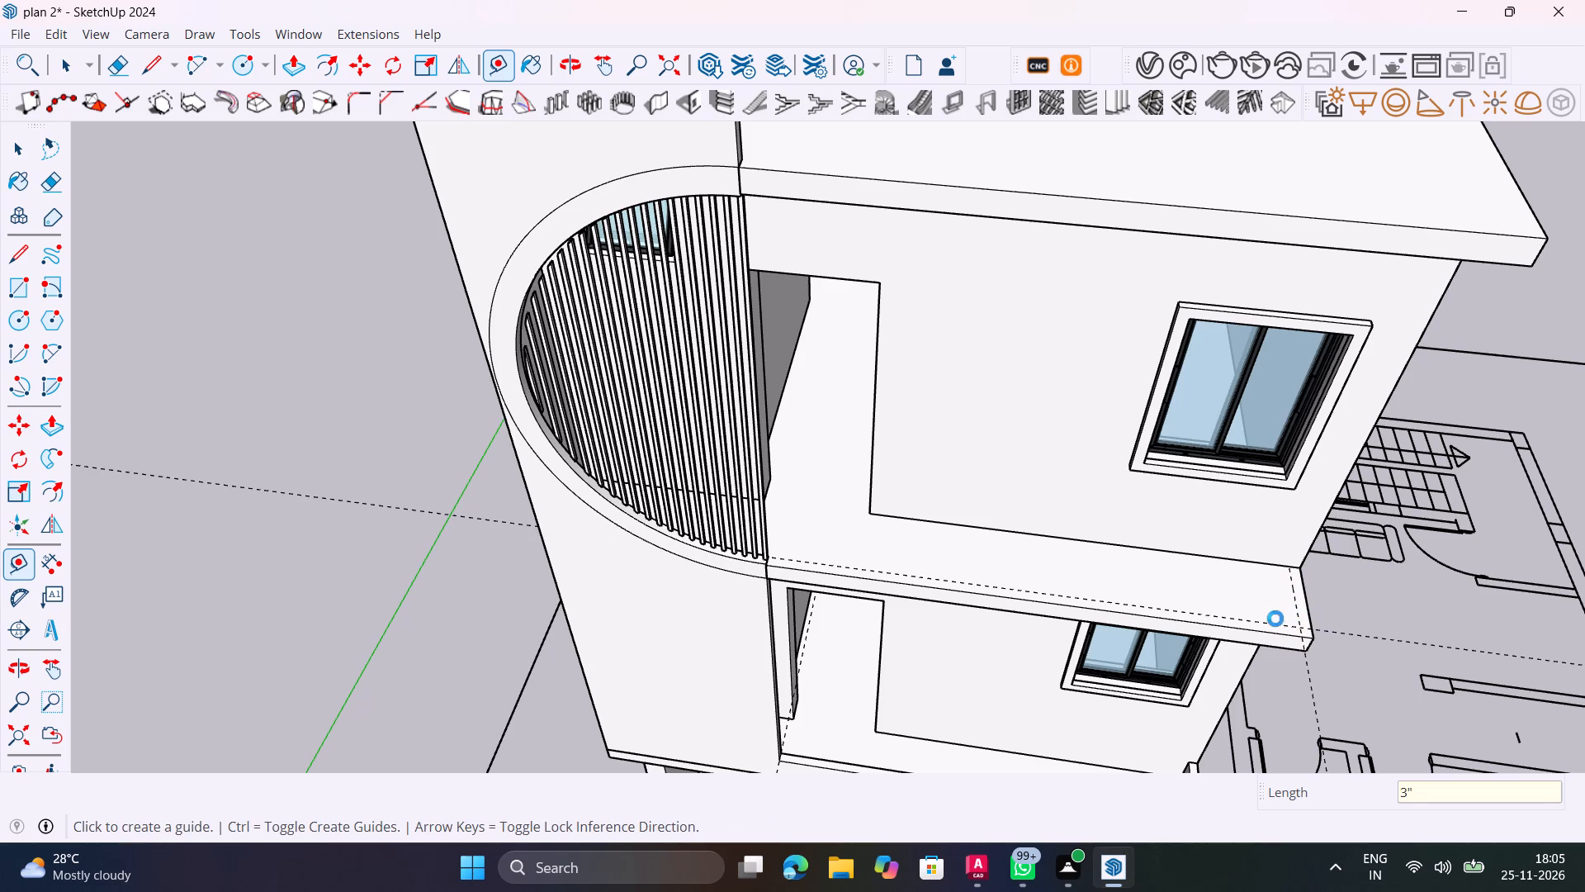
Draw two 3"-wide rectangular strips on the top-storey balcony slab, 2' long at the side edge and about 12' 2 3/16" along the front.
scroll(1304, 616, up, 10)
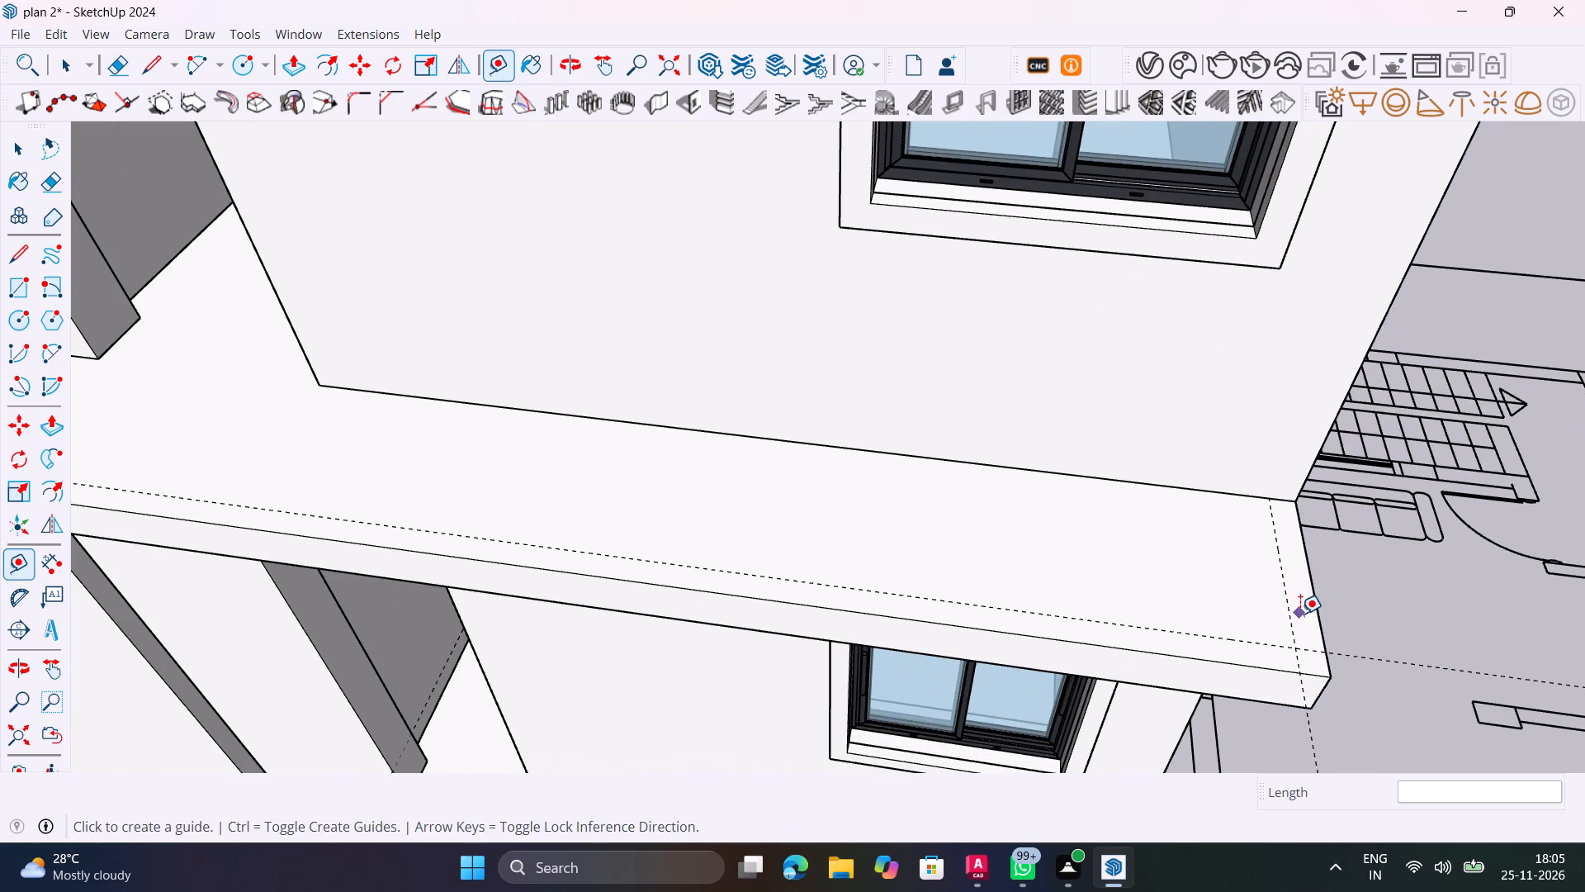
key(r)
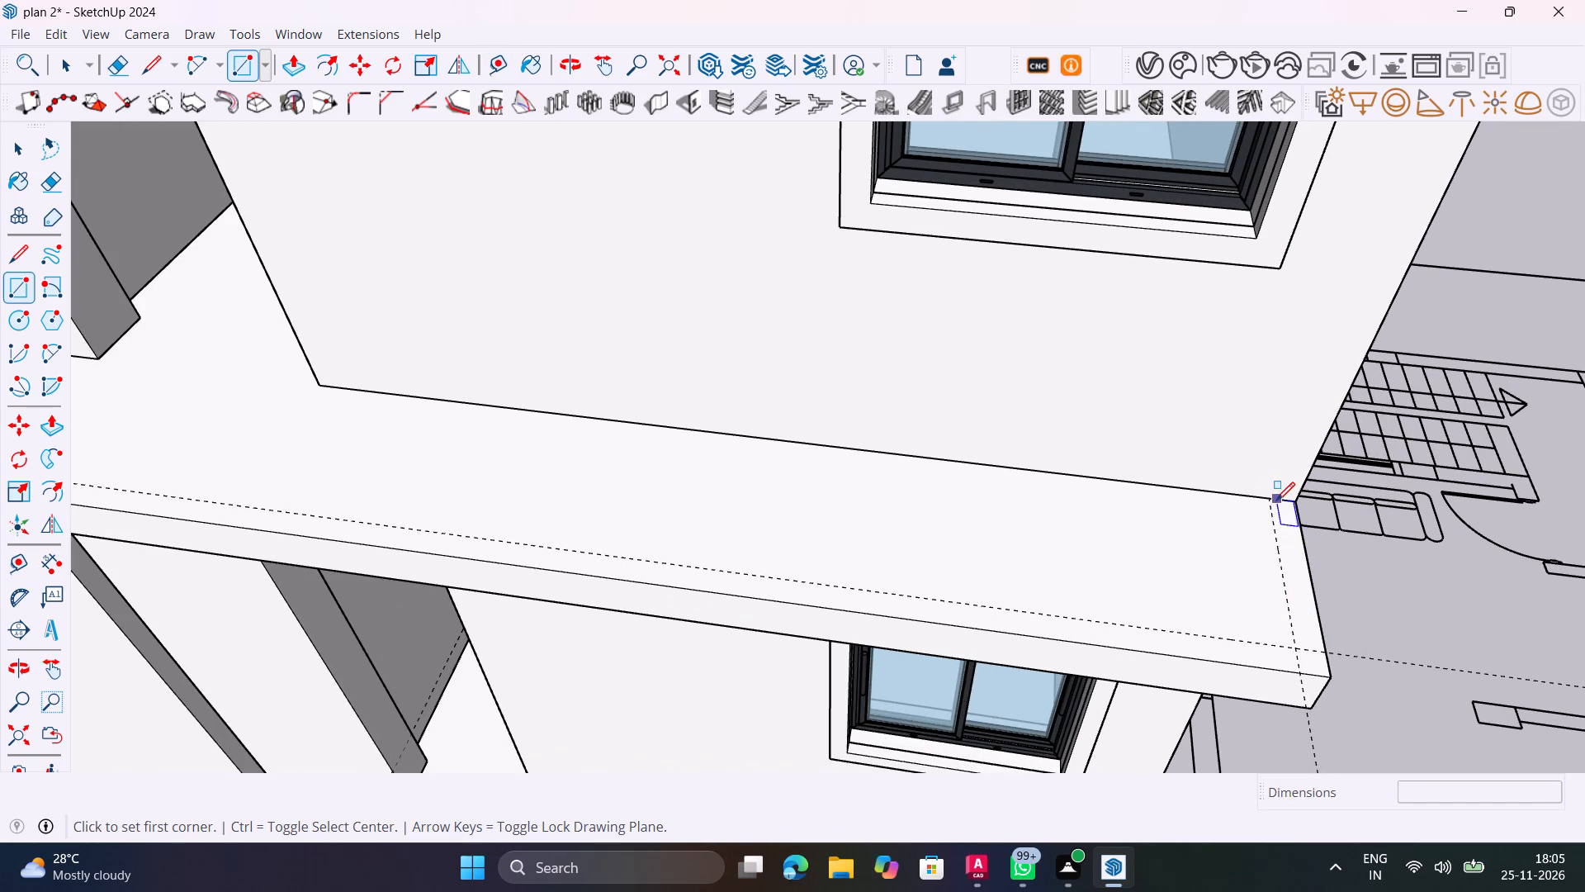
click(1272, 501)
click(1325, 674)
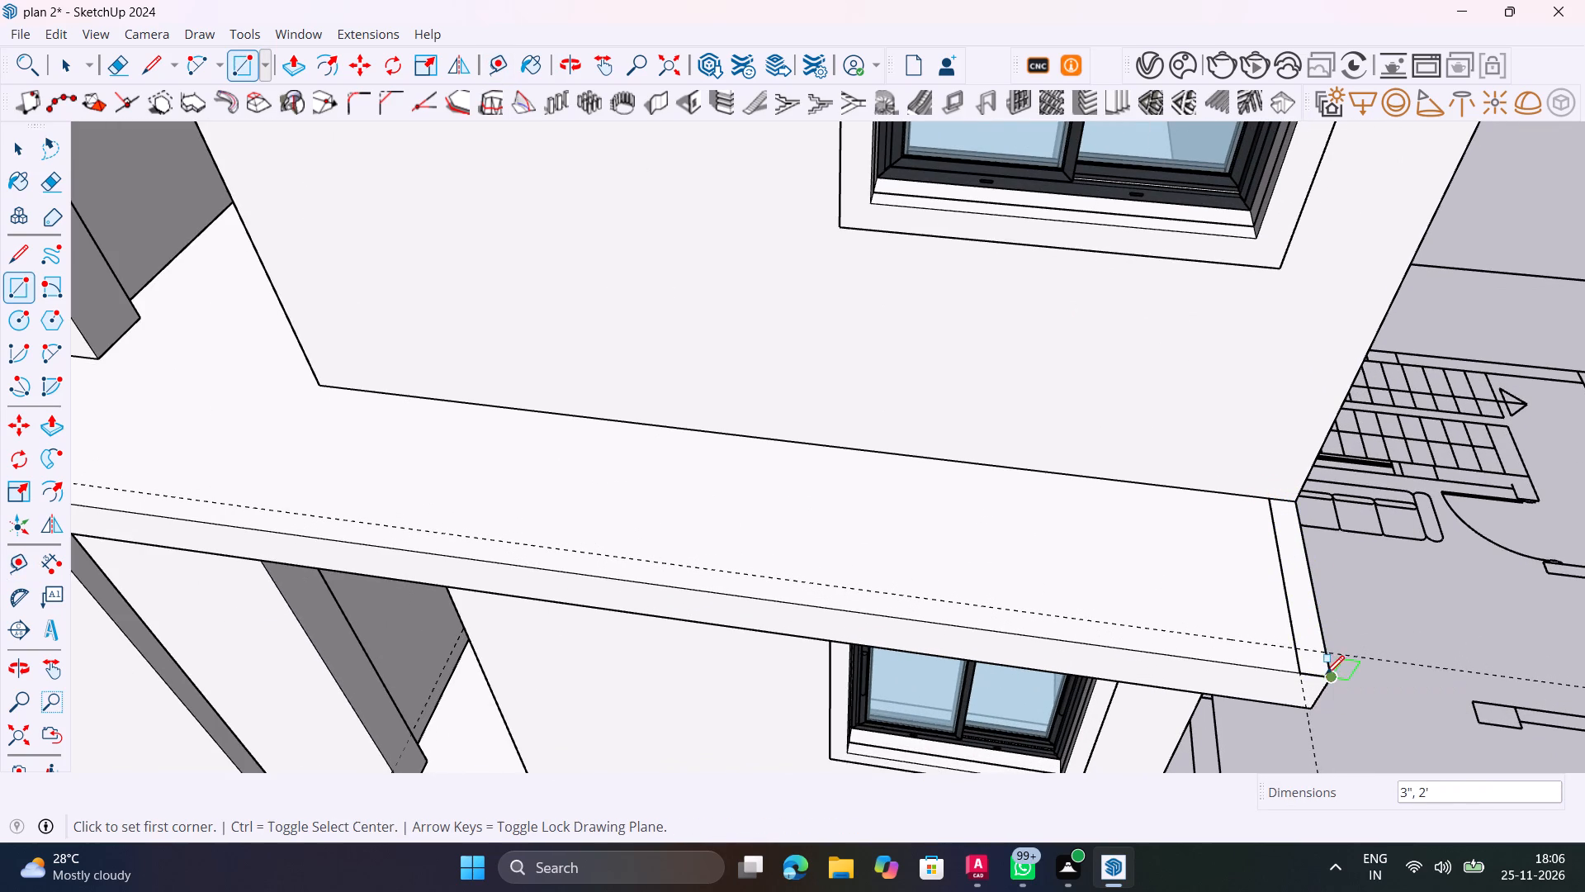
click(1299, 648)
scroll(940, 586, down, 10)
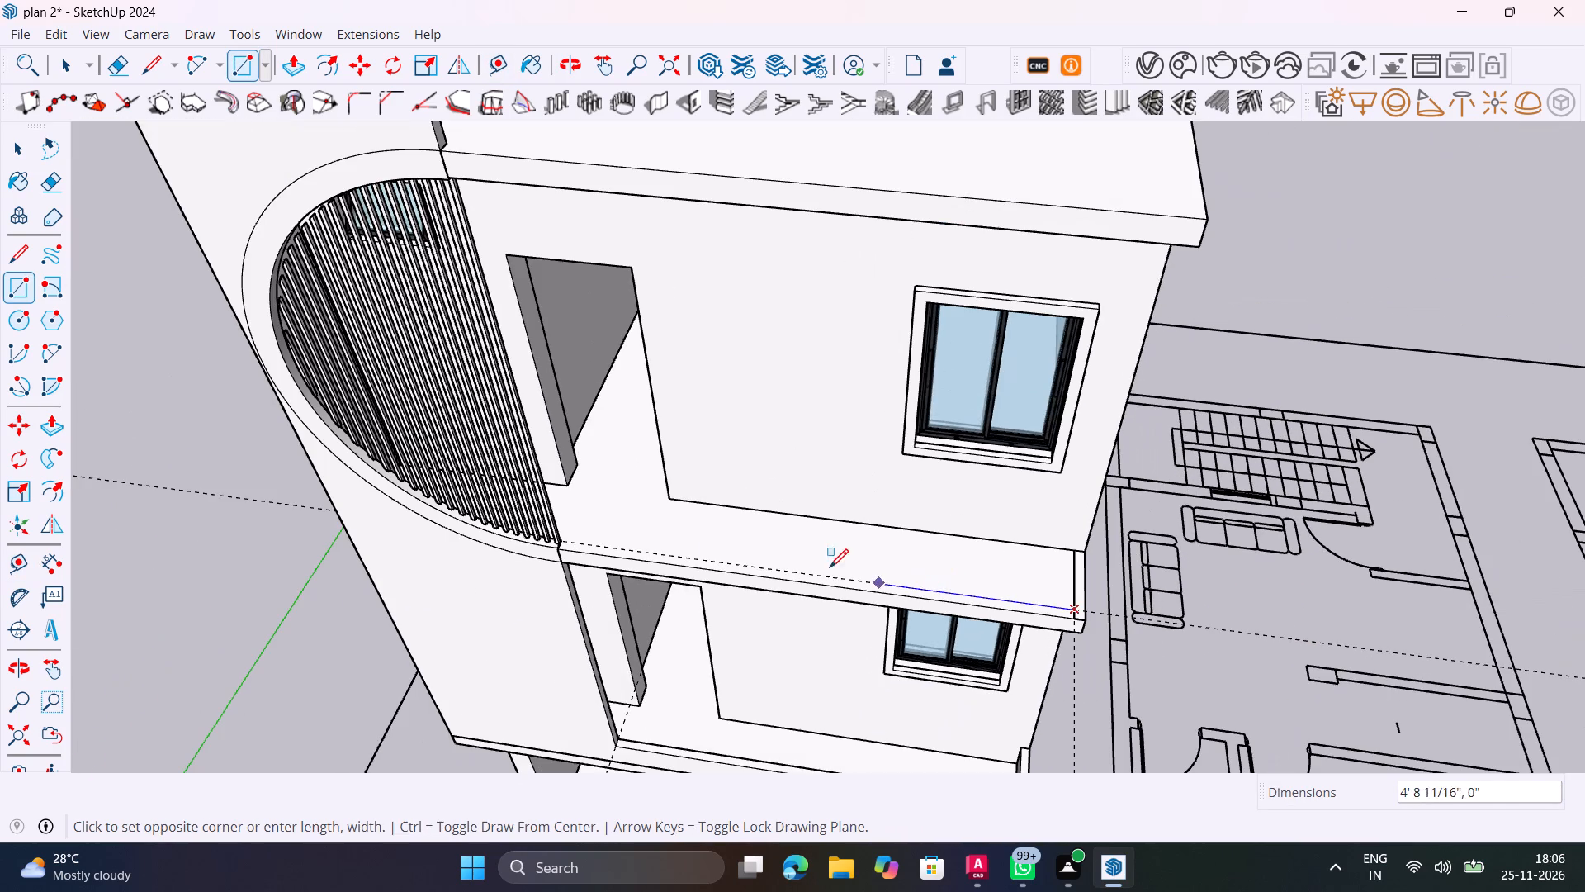
scroll(578, 548, up, 20)
scroll(578, 548, up, 3)
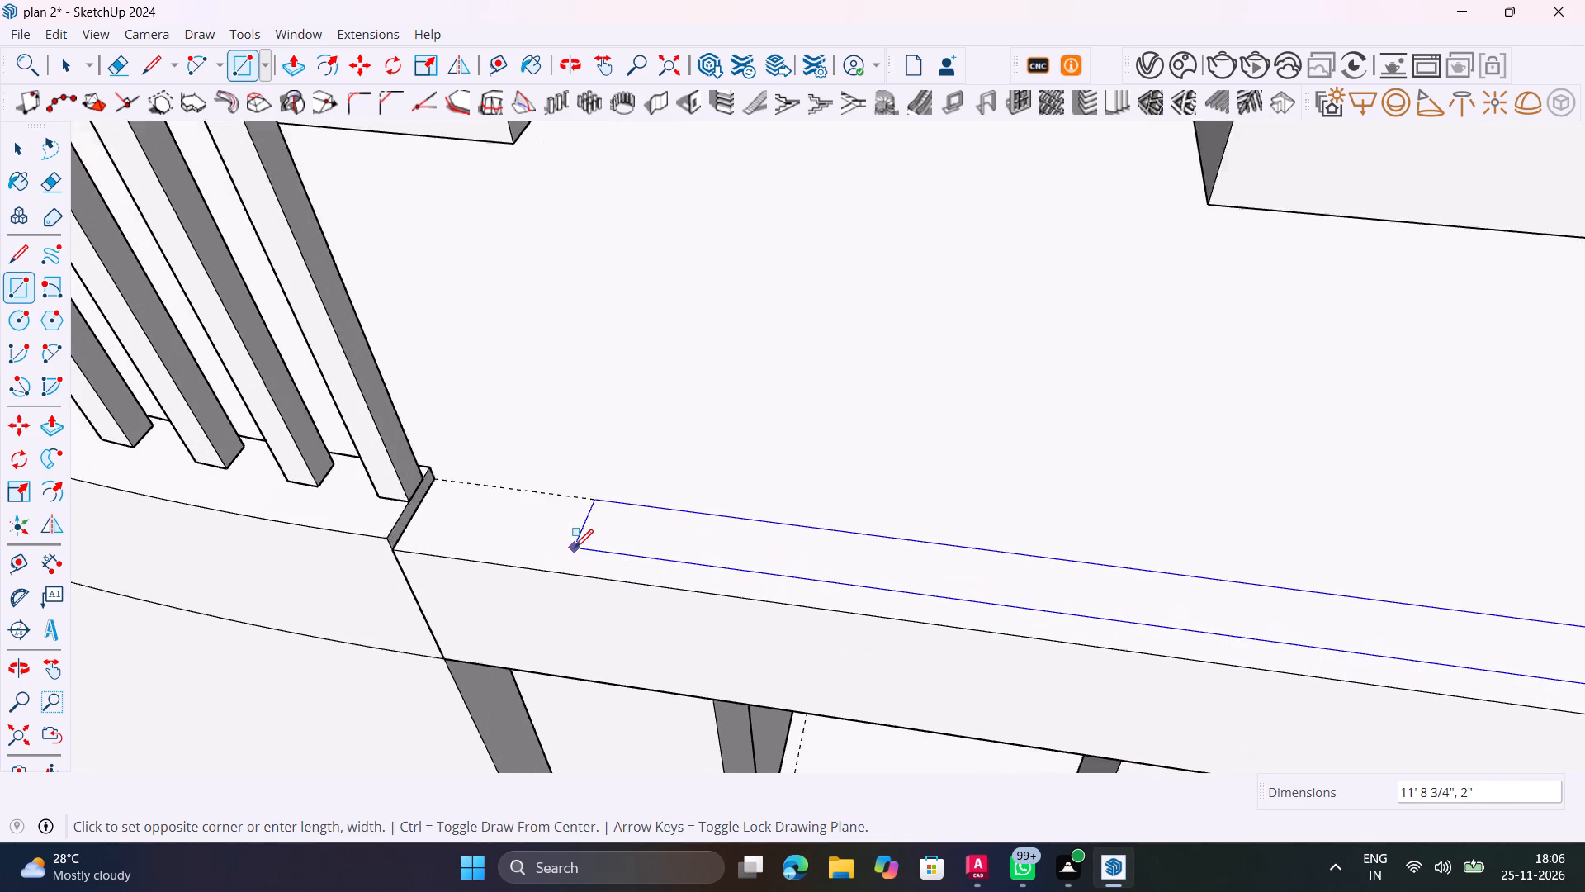
scroll(575, 548, up, 2)
click(332, 548)
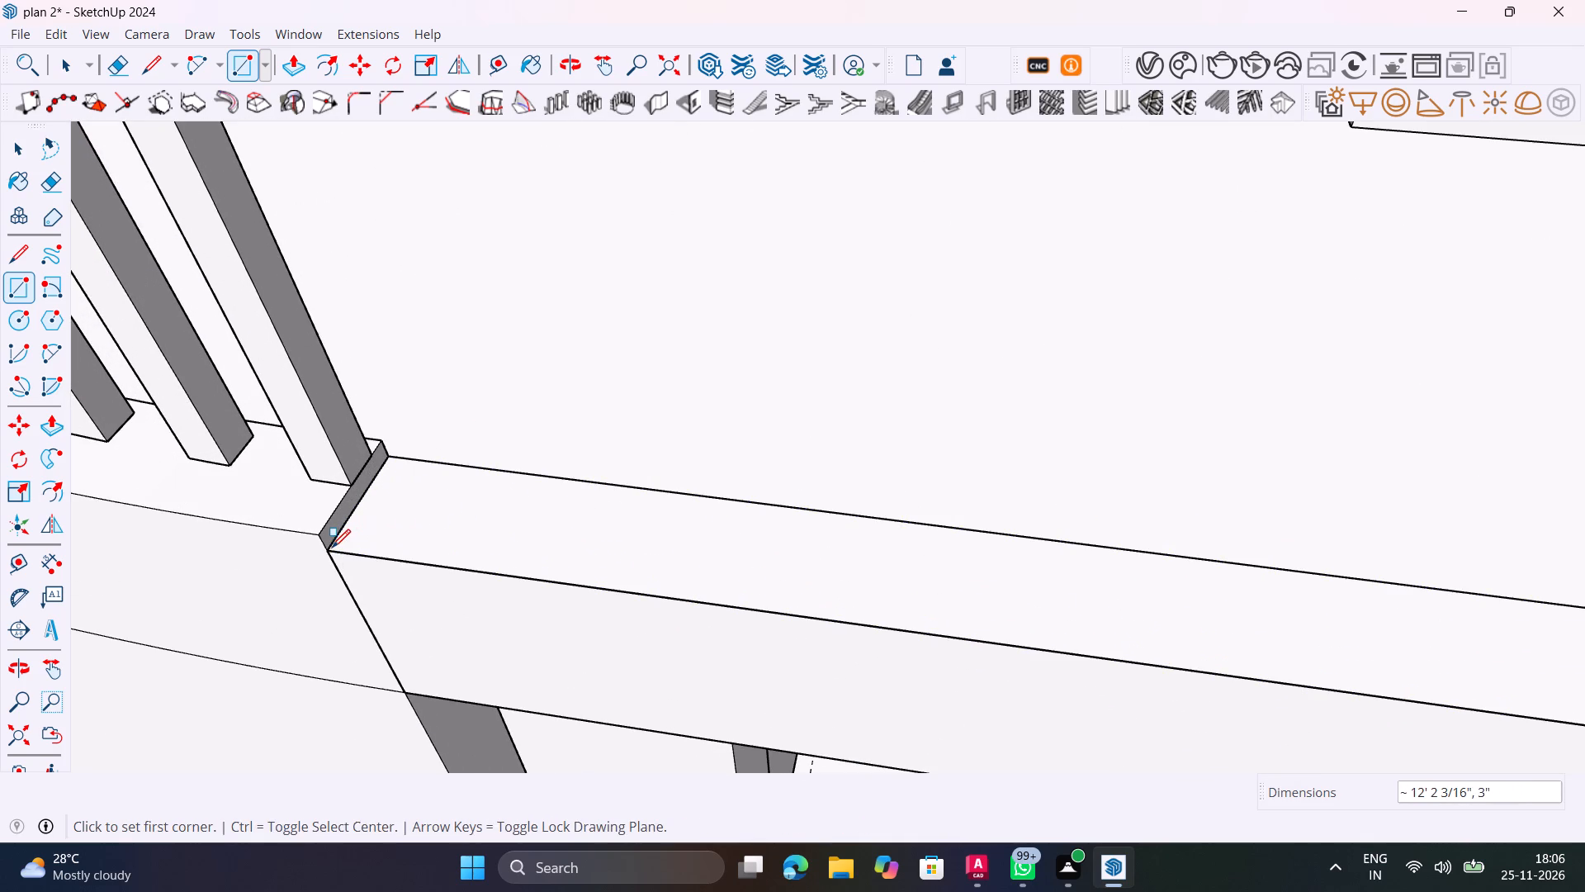
Erase the line separating the side and front strips at the slab's outer corner to form one L-shaped face.
key(space)
click(542, 532)
scroll(542, 532, down, 20)
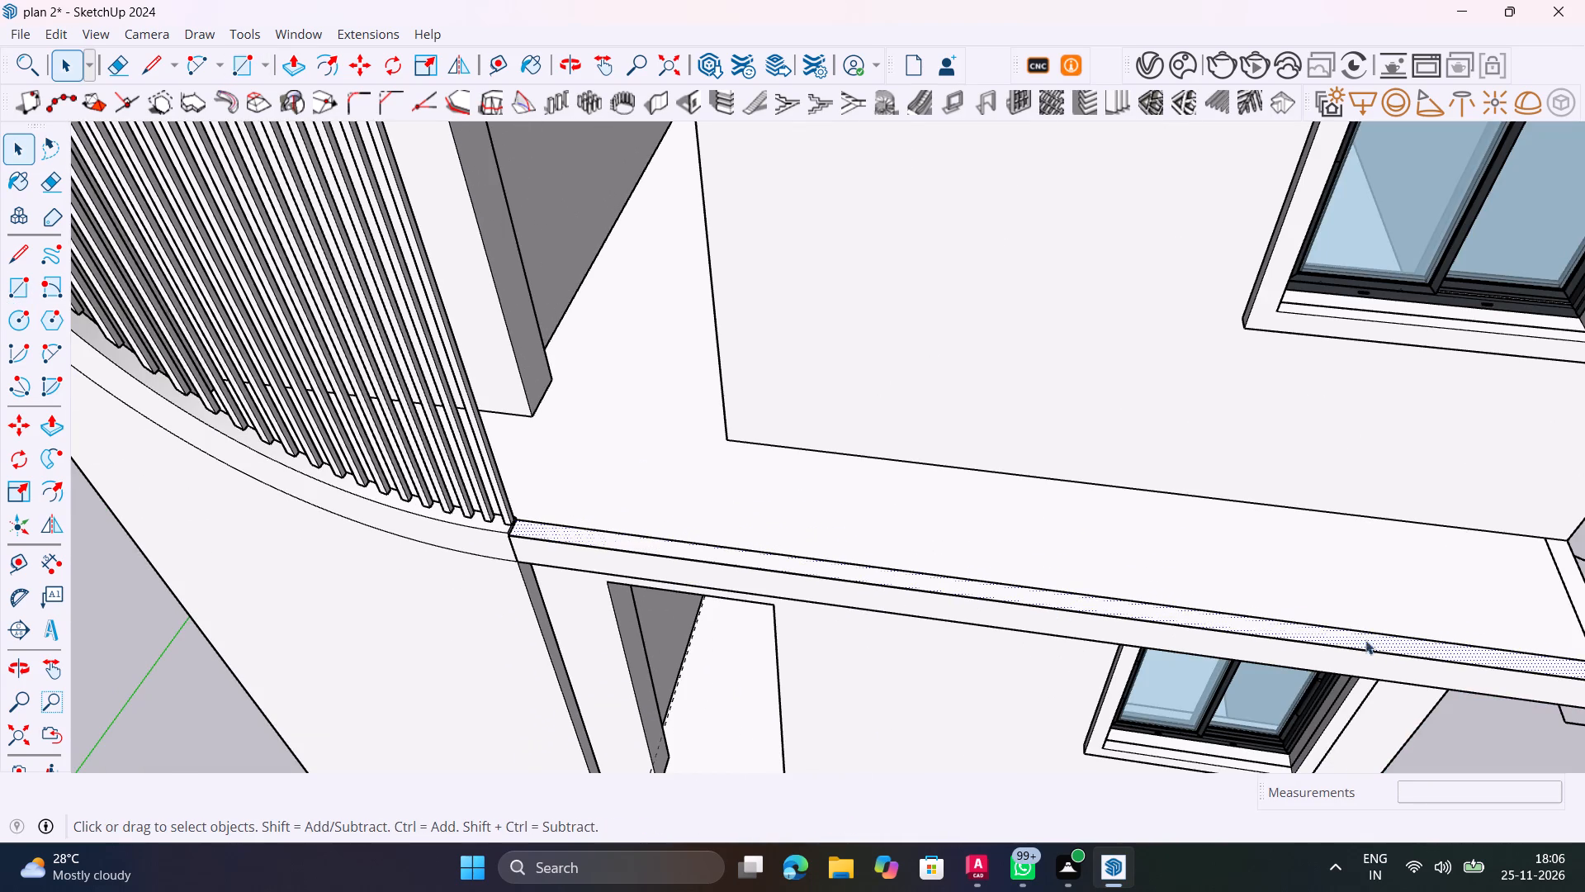
ctrl+middle_drag(1413, 638, 1322, 704)
shift+scroll(1342, 677, down, 9)
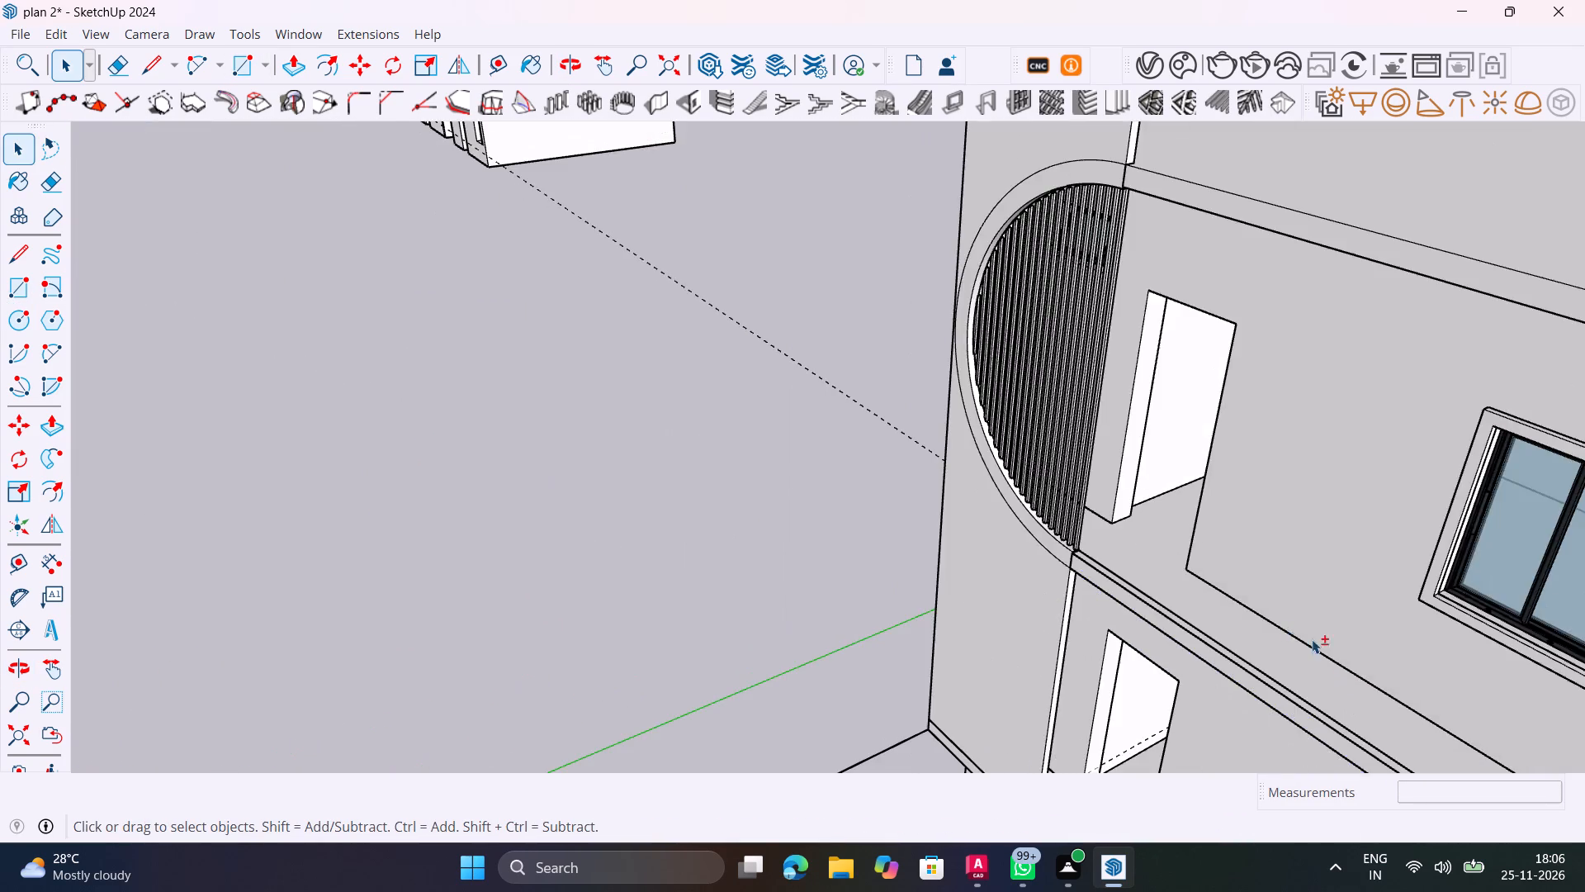
shift+middle_drag(1281, 629, 1186, 605)
scroll(1222, 595, up, 10)
scroll(1267, 517, down, 2)
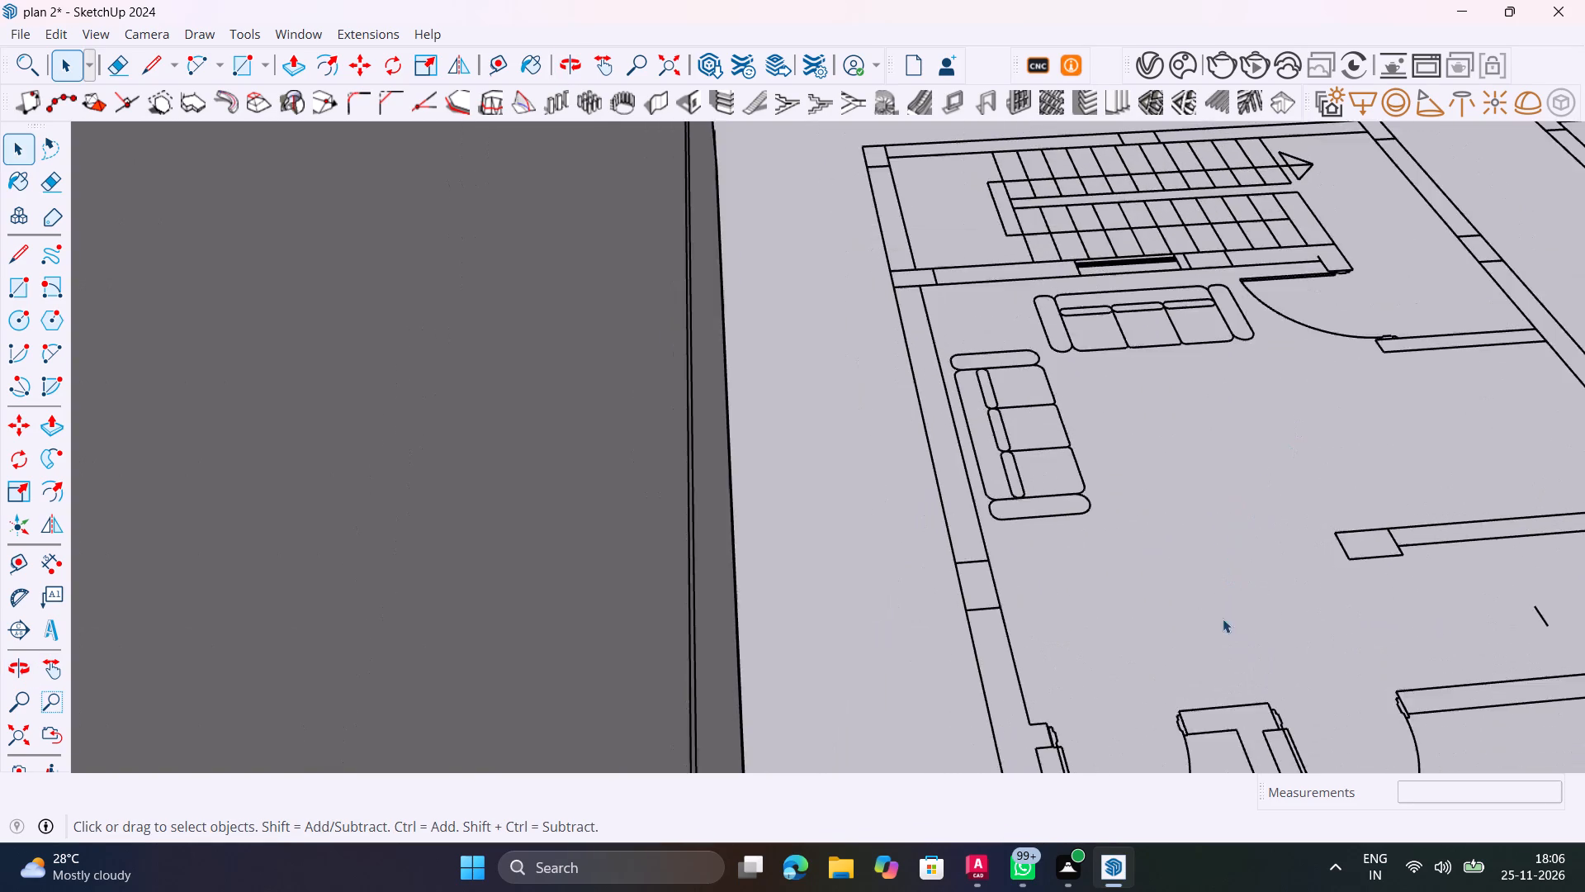
scroll(1223, 619, down, 6)
shift+middle_drag(1308, 581, 1294, 623)
scroll(1292, 623, up, 4)
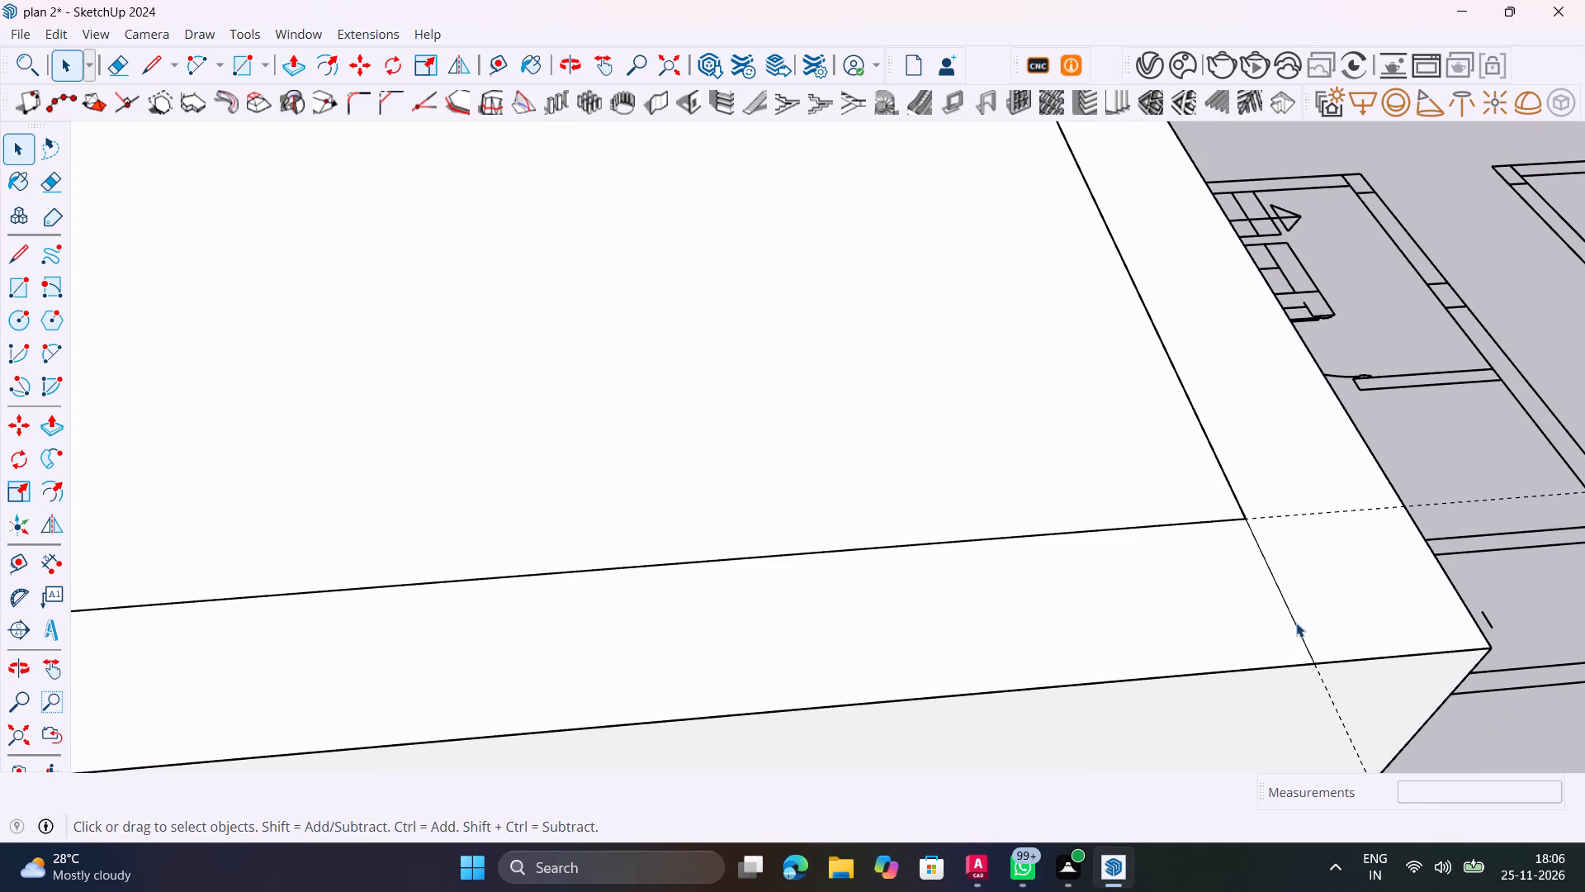
key(e)
drag(1296, 599, 1240, 619)
key(space)
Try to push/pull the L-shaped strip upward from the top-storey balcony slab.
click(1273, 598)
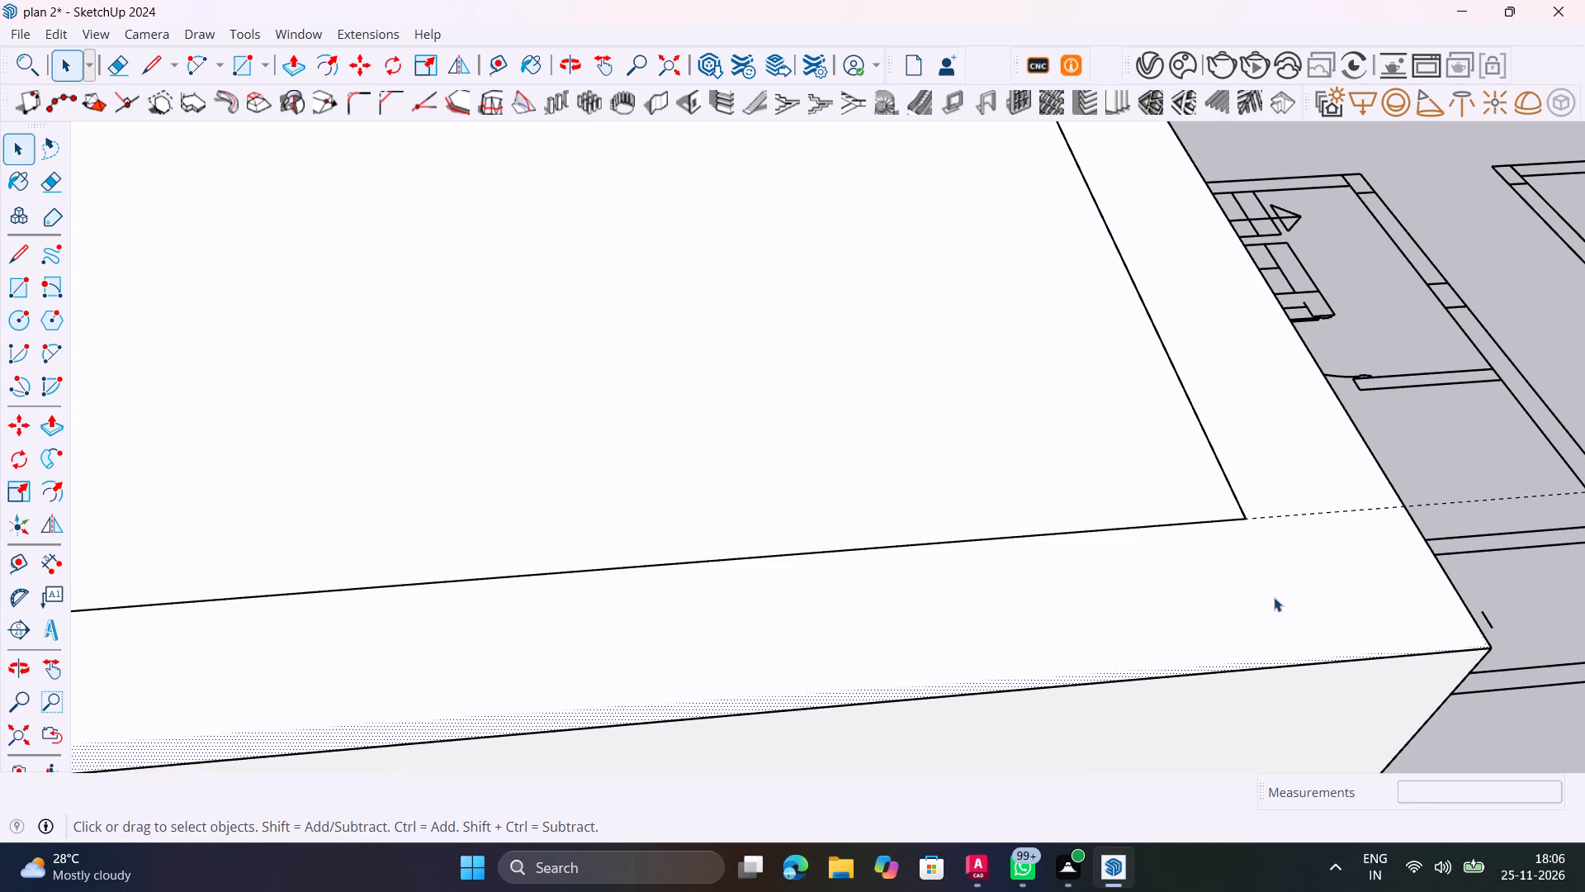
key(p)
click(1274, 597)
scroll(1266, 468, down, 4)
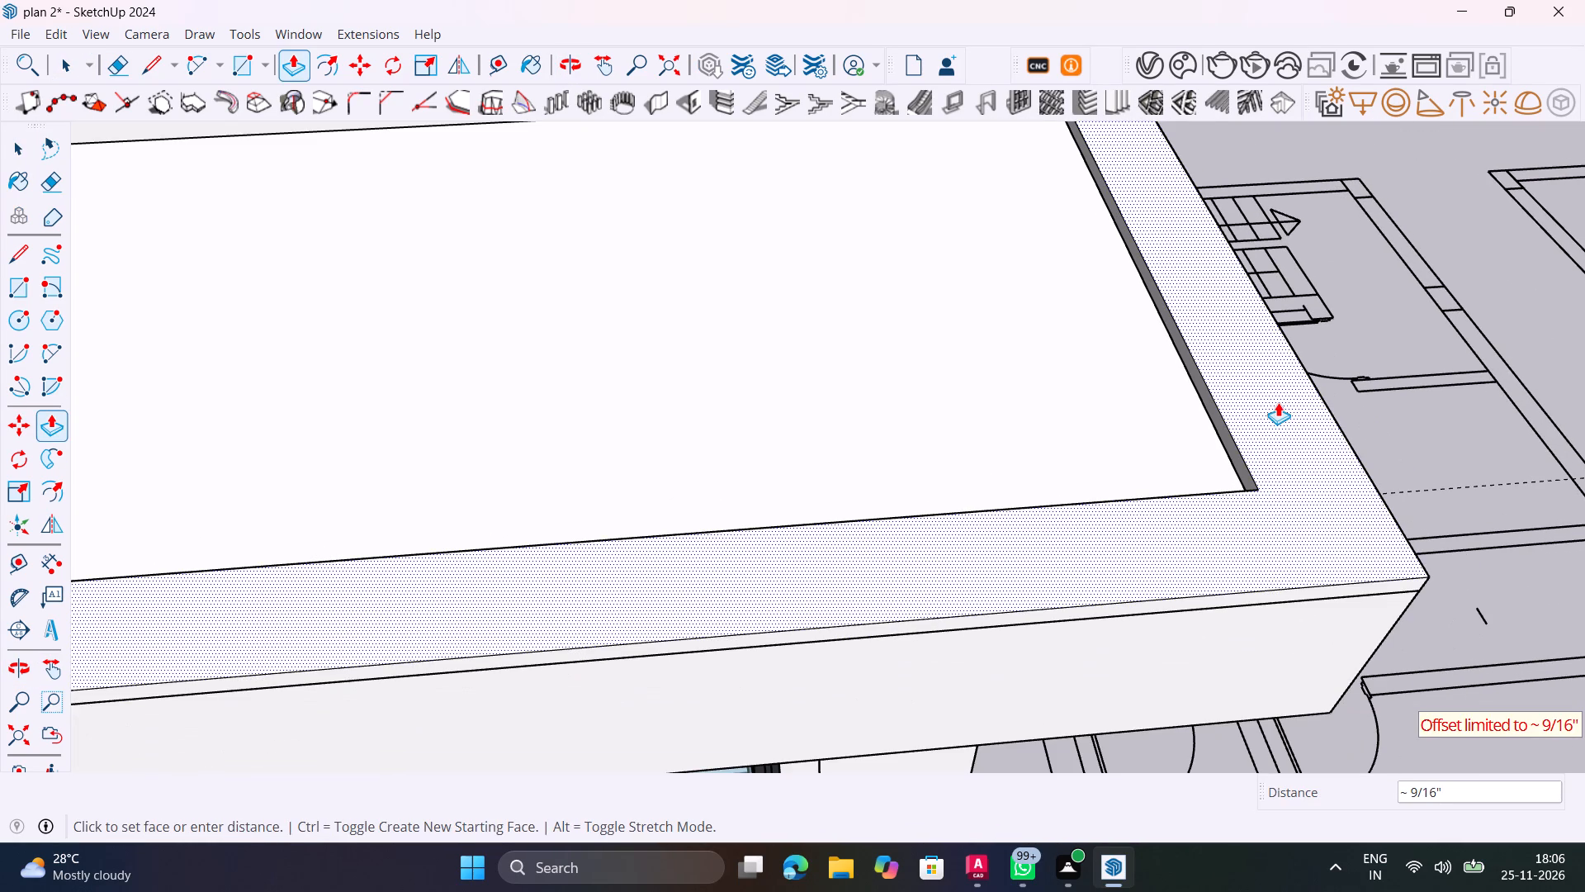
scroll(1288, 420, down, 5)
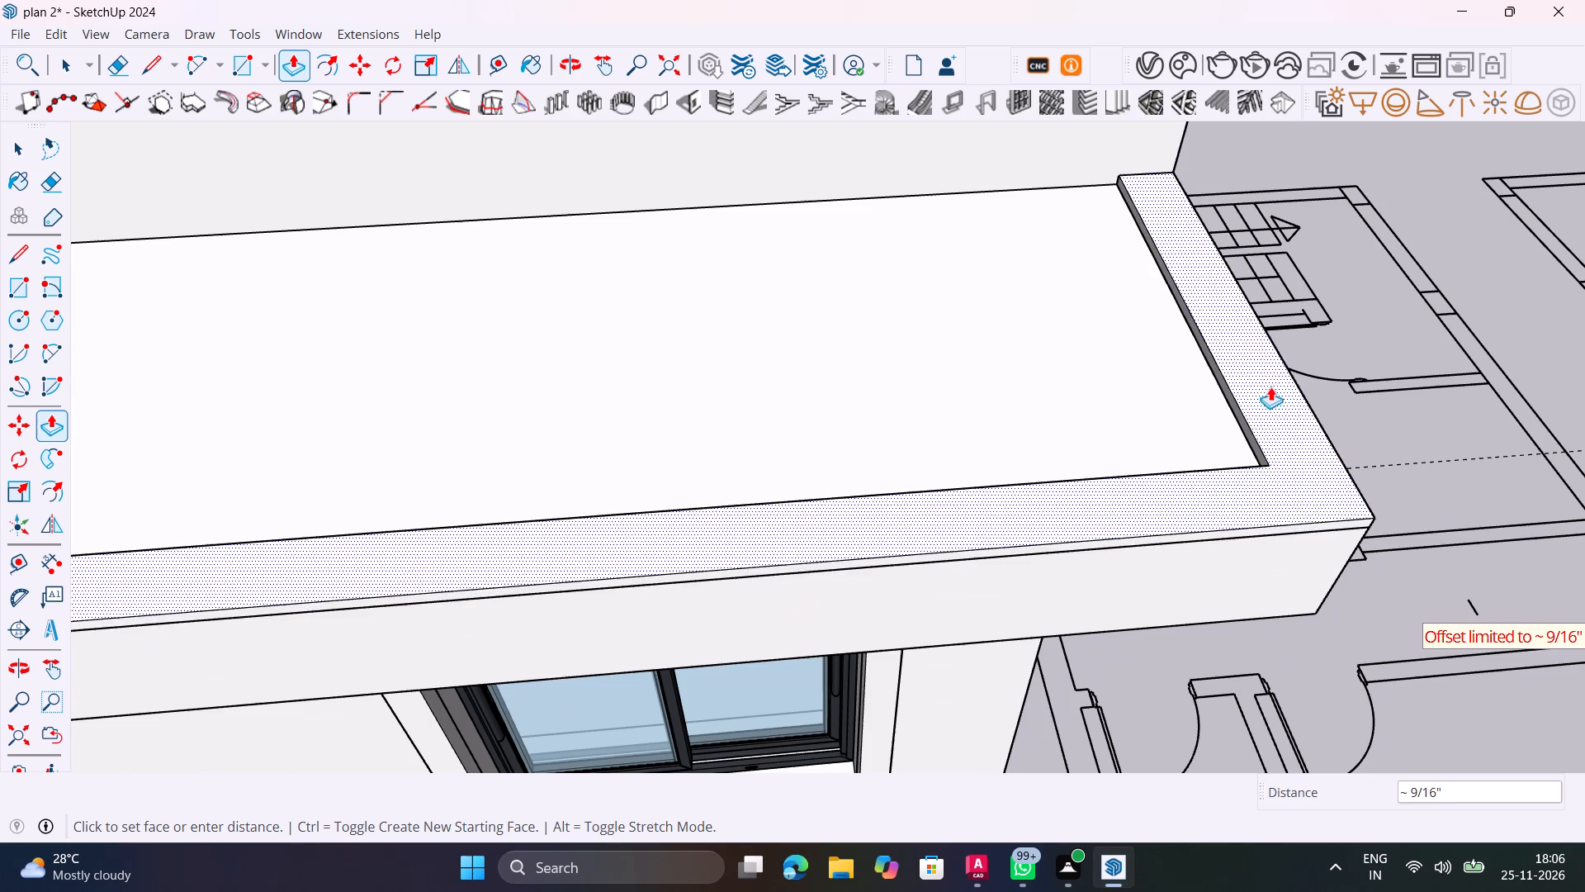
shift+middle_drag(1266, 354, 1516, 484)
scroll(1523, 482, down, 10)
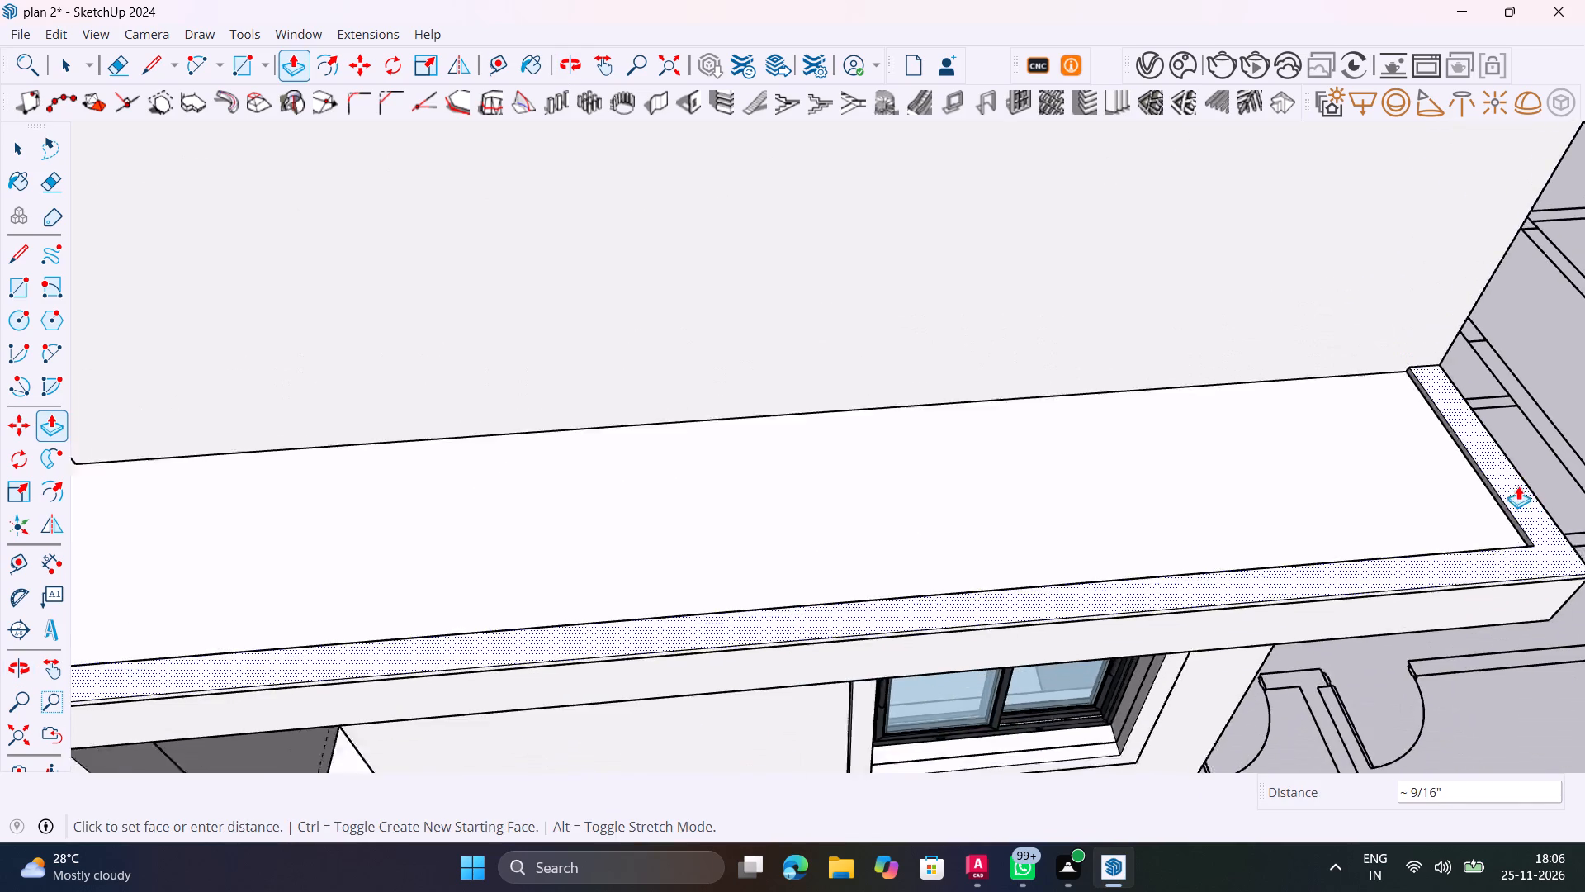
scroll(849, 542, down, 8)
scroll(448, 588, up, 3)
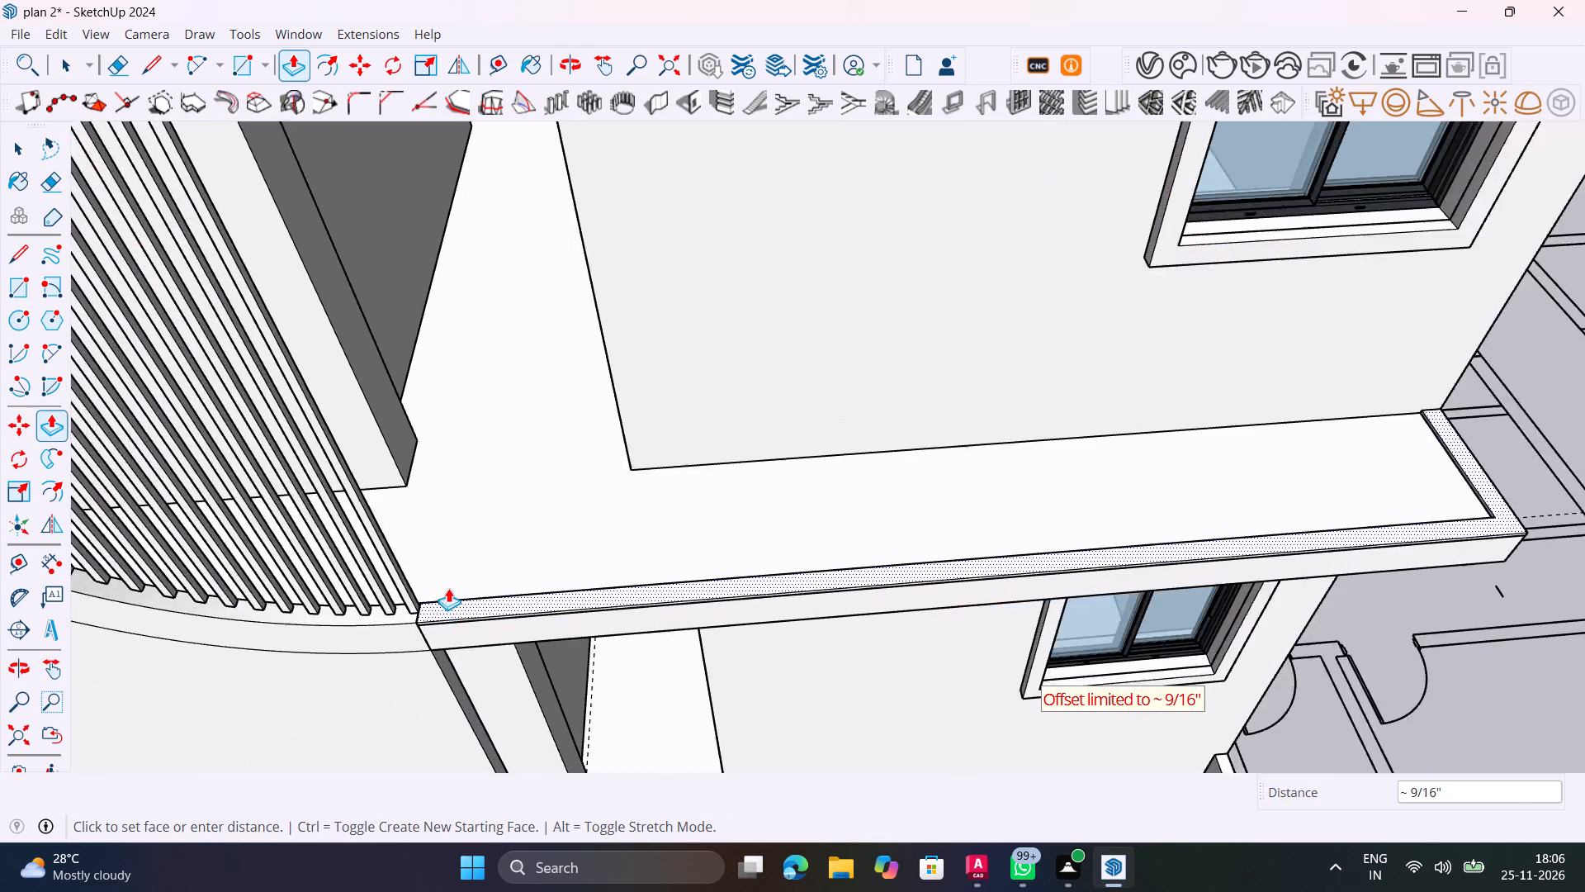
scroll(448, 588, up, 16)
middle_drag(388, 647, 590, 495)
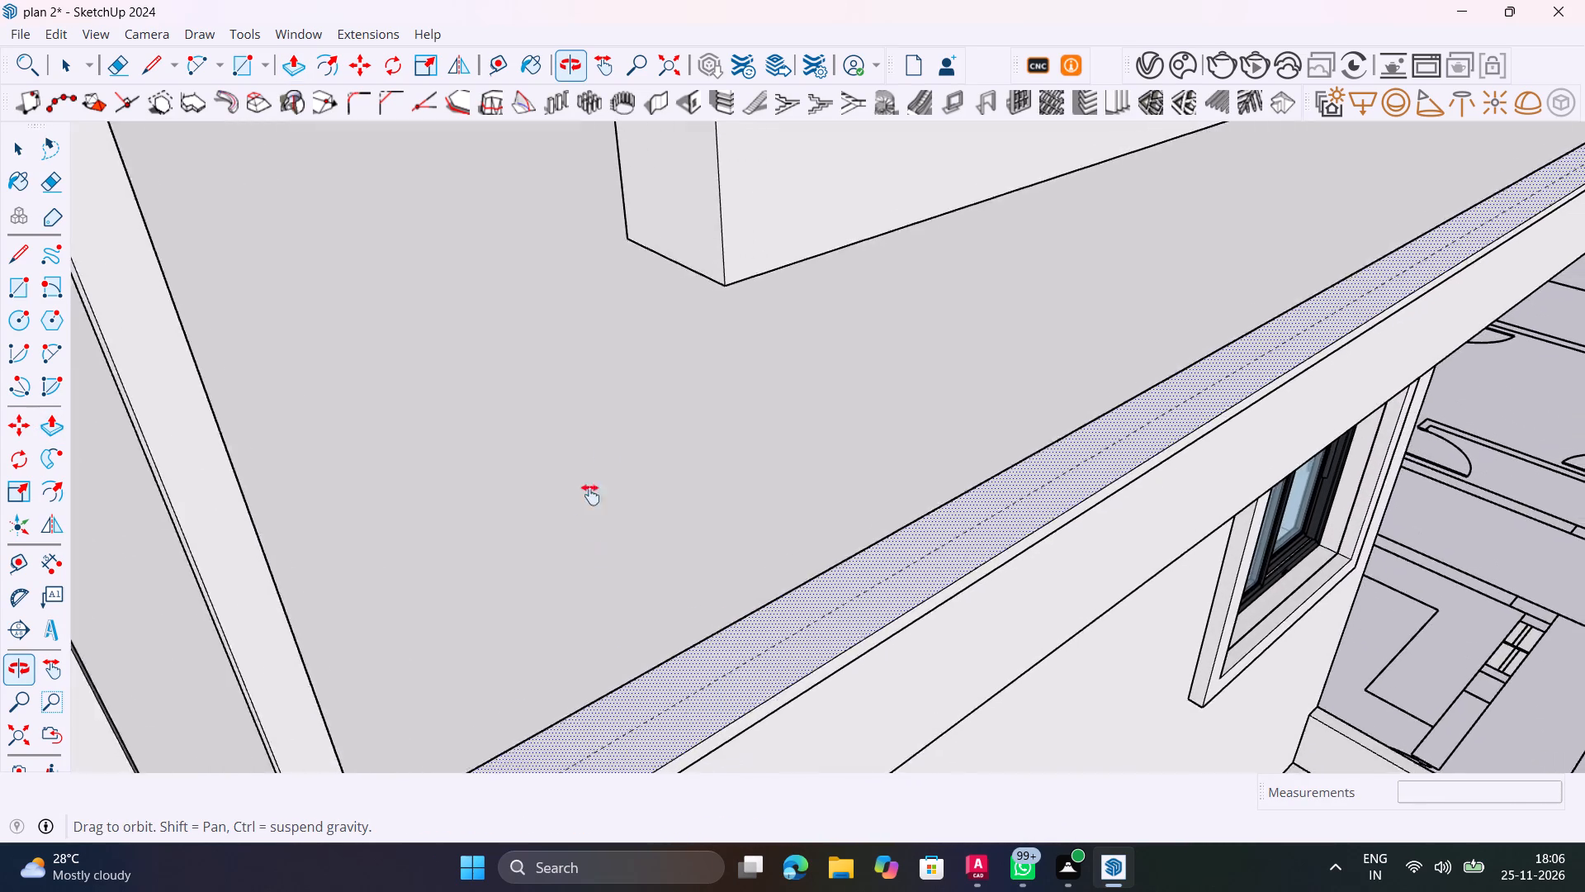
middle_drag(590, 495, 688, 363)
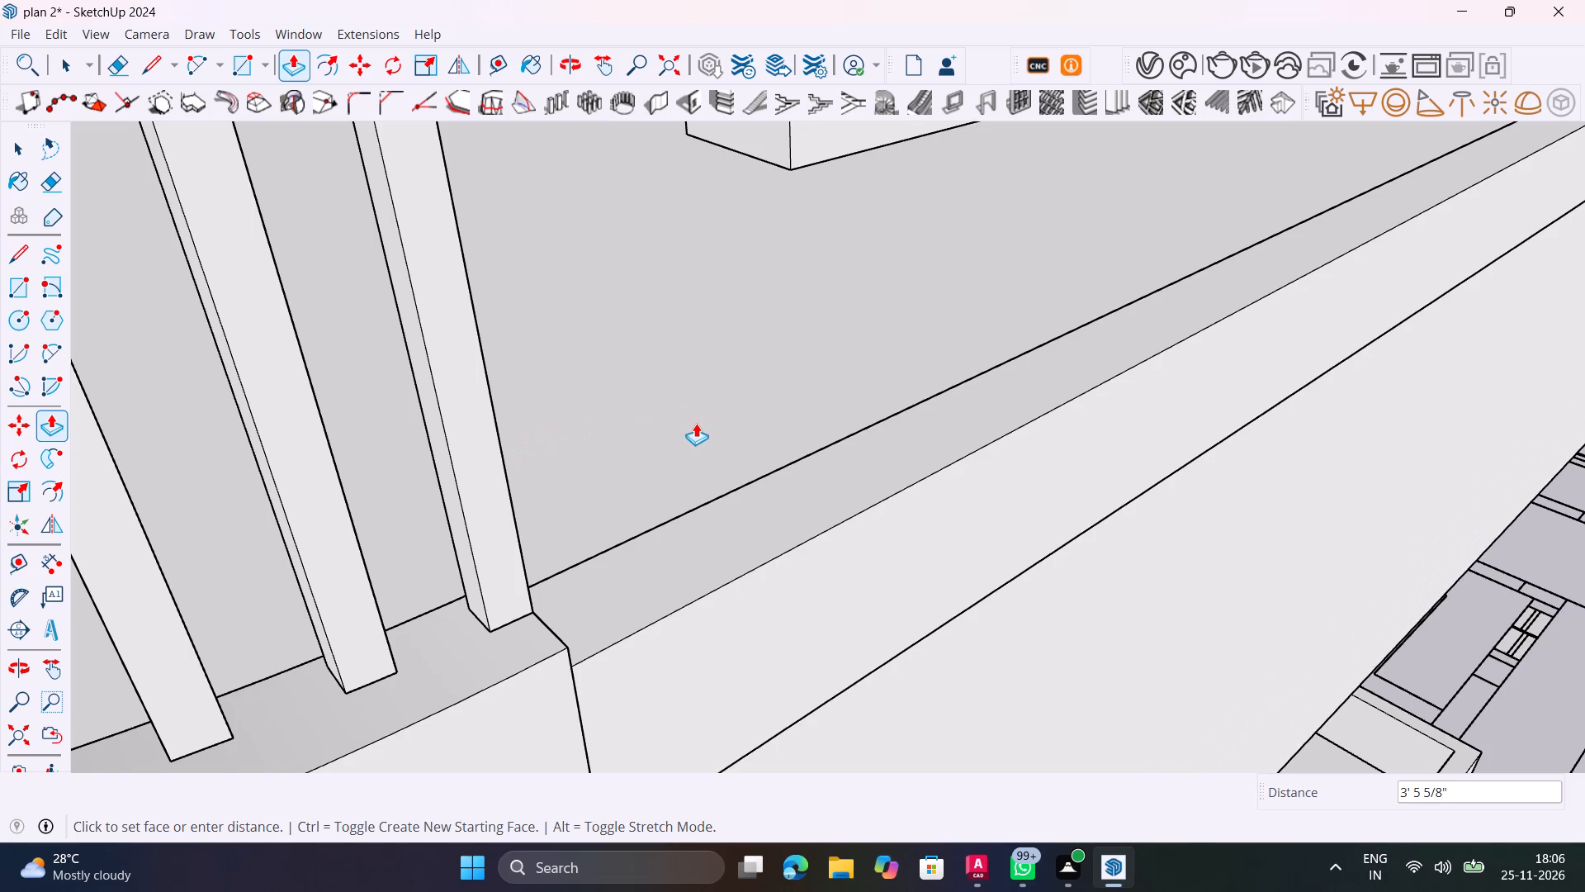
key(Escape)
Examine the joint between the front strip, the half-circle opening's rim and the last louvre from close up.
middle_drag(641, 635, 422, 776)
scroll(603, 497, up, 7)
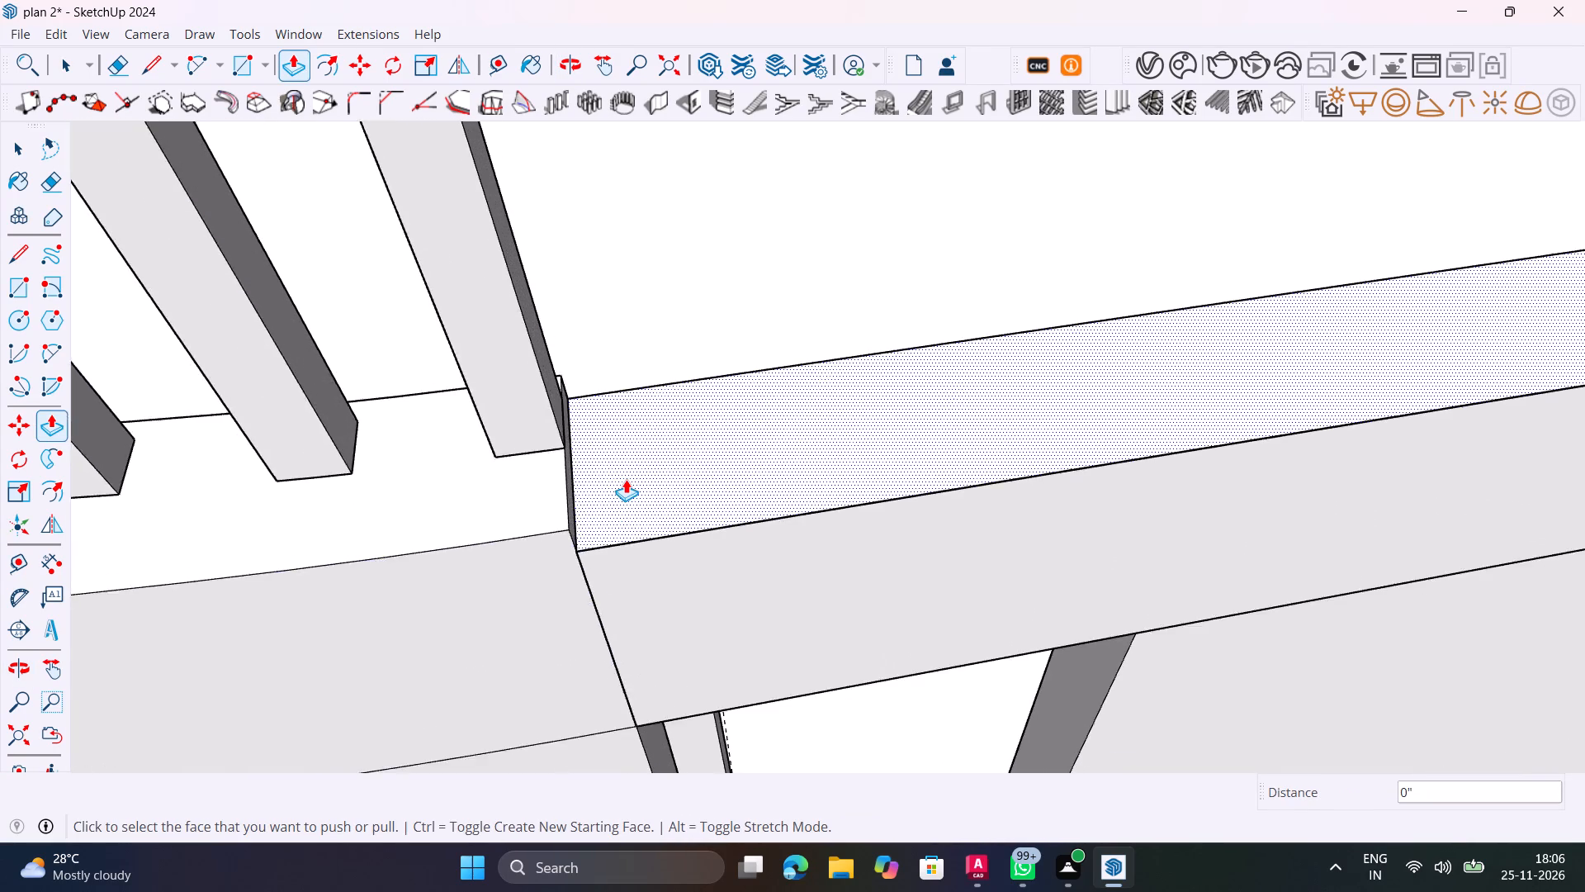
scroll(626, 479, up, 4)
middle_drag(564, 477, 378, 417)
scroll(582, 334, up, 6)
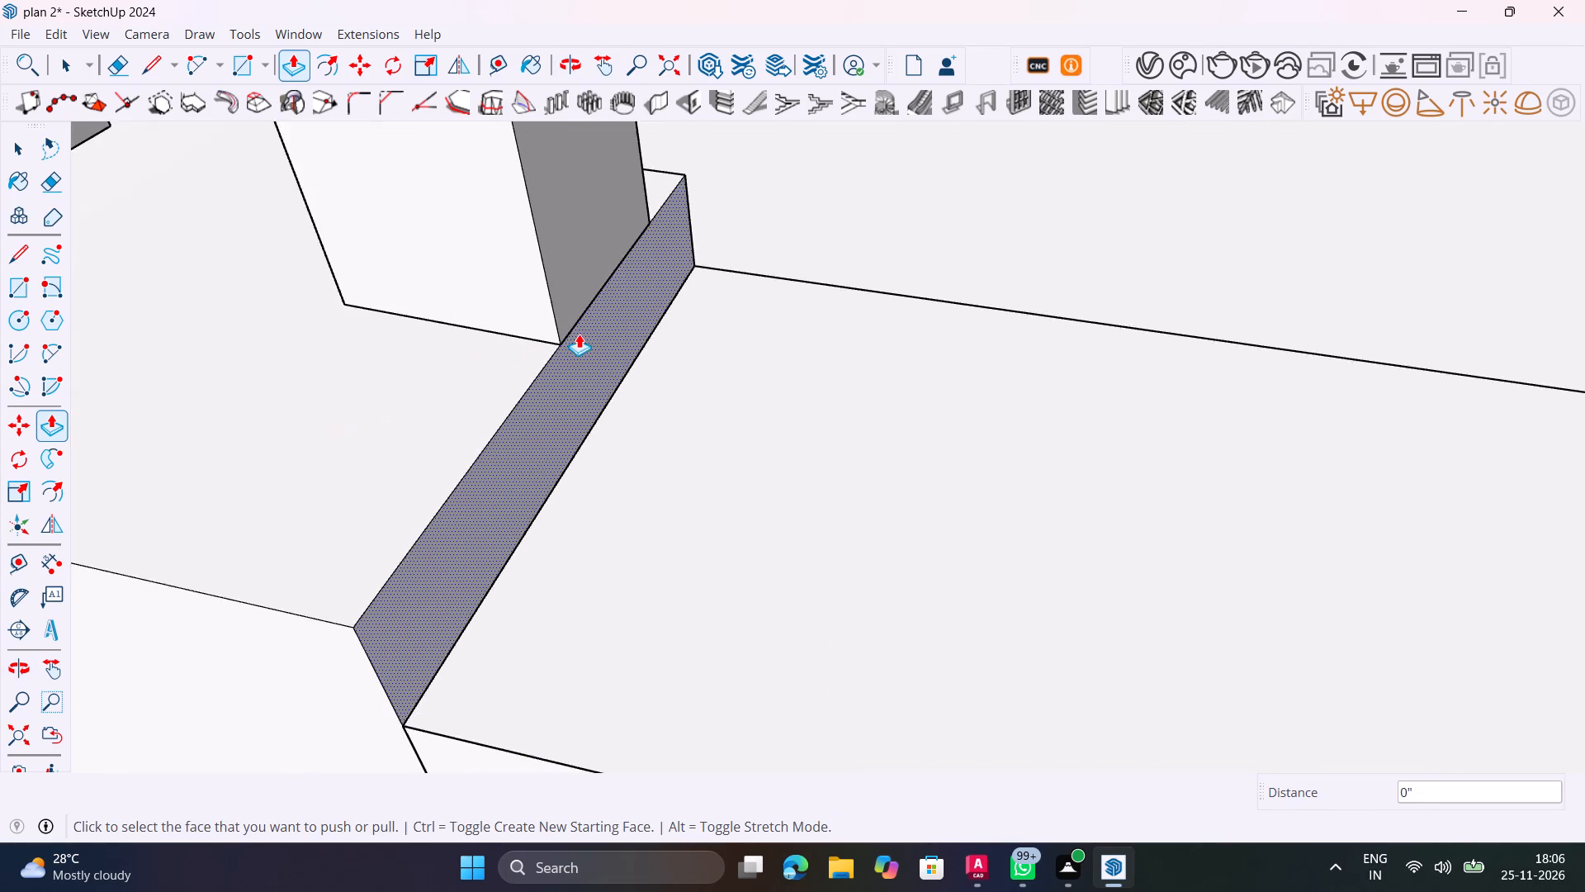
scroll(579, 334, up, 20)
scroll(579, 334, up, 4)
middle_drag(566, 379, 662, 218)
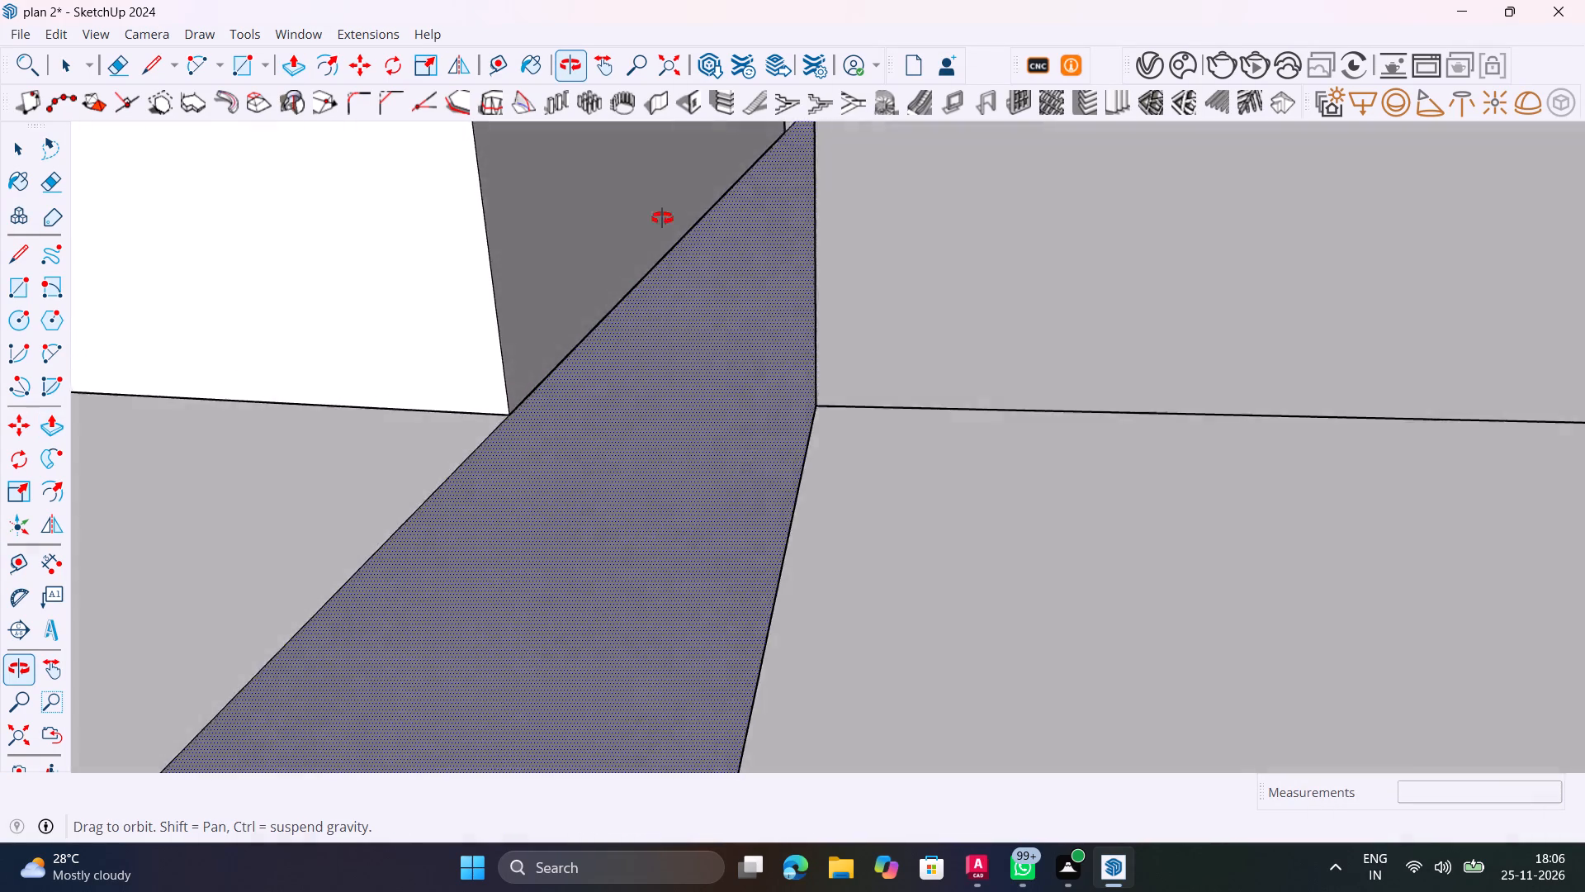
middle_drag(662, 218, 771, 91)
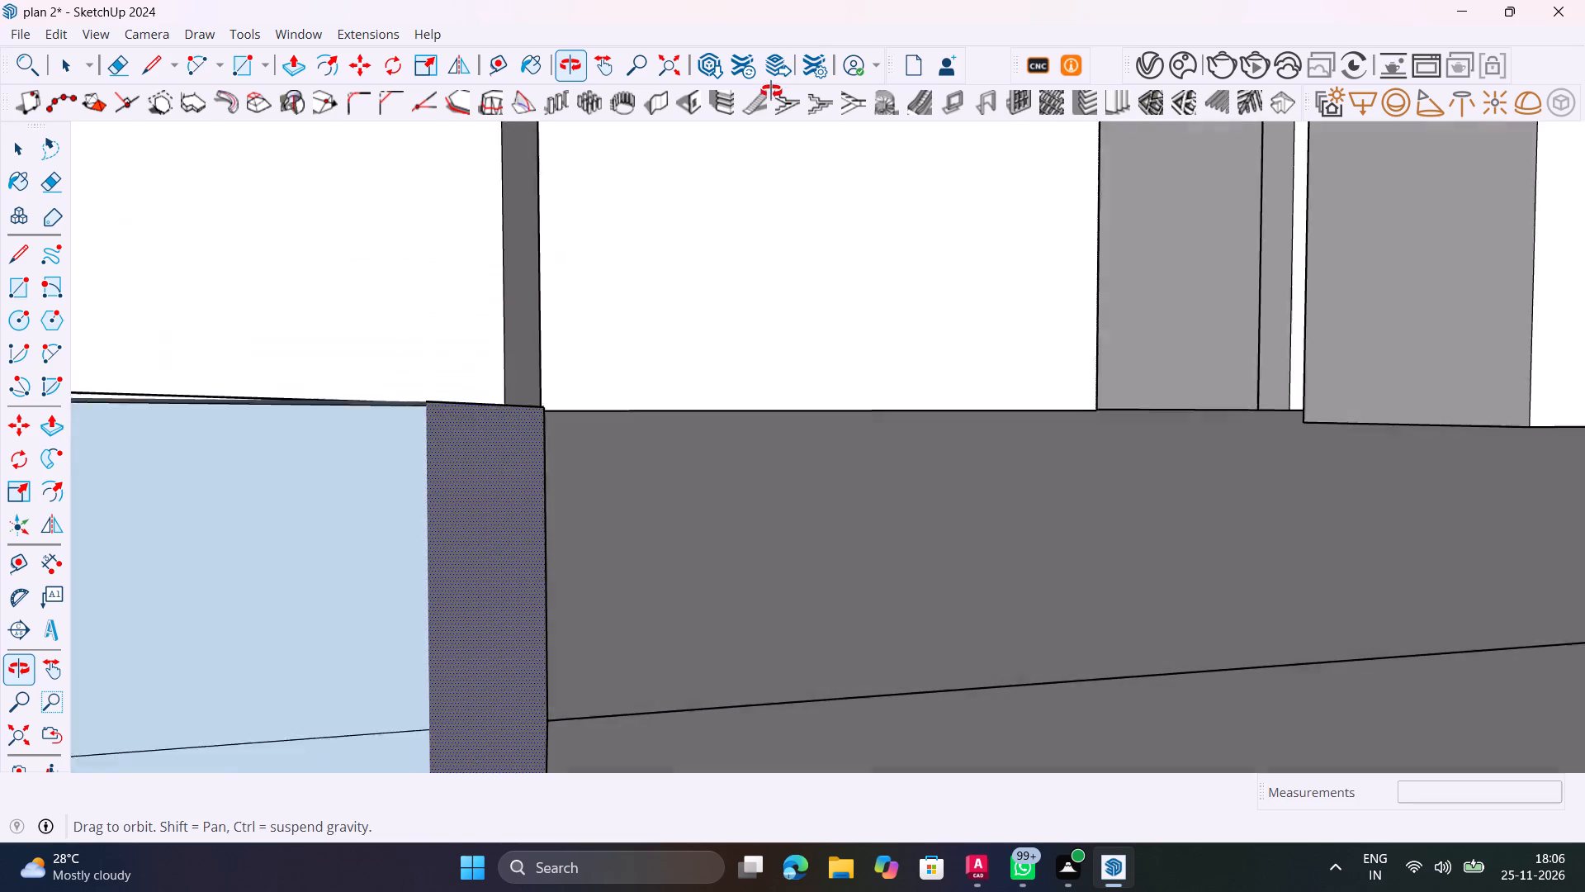
middle_drag(771, 91, 768, 93)
scroll(746, 237, down, 6)
Move the louvres slightly away from the small step where the half-circle rim meets the balcony slab.
key(space)
middle_drag(755, 268, 673, 519)
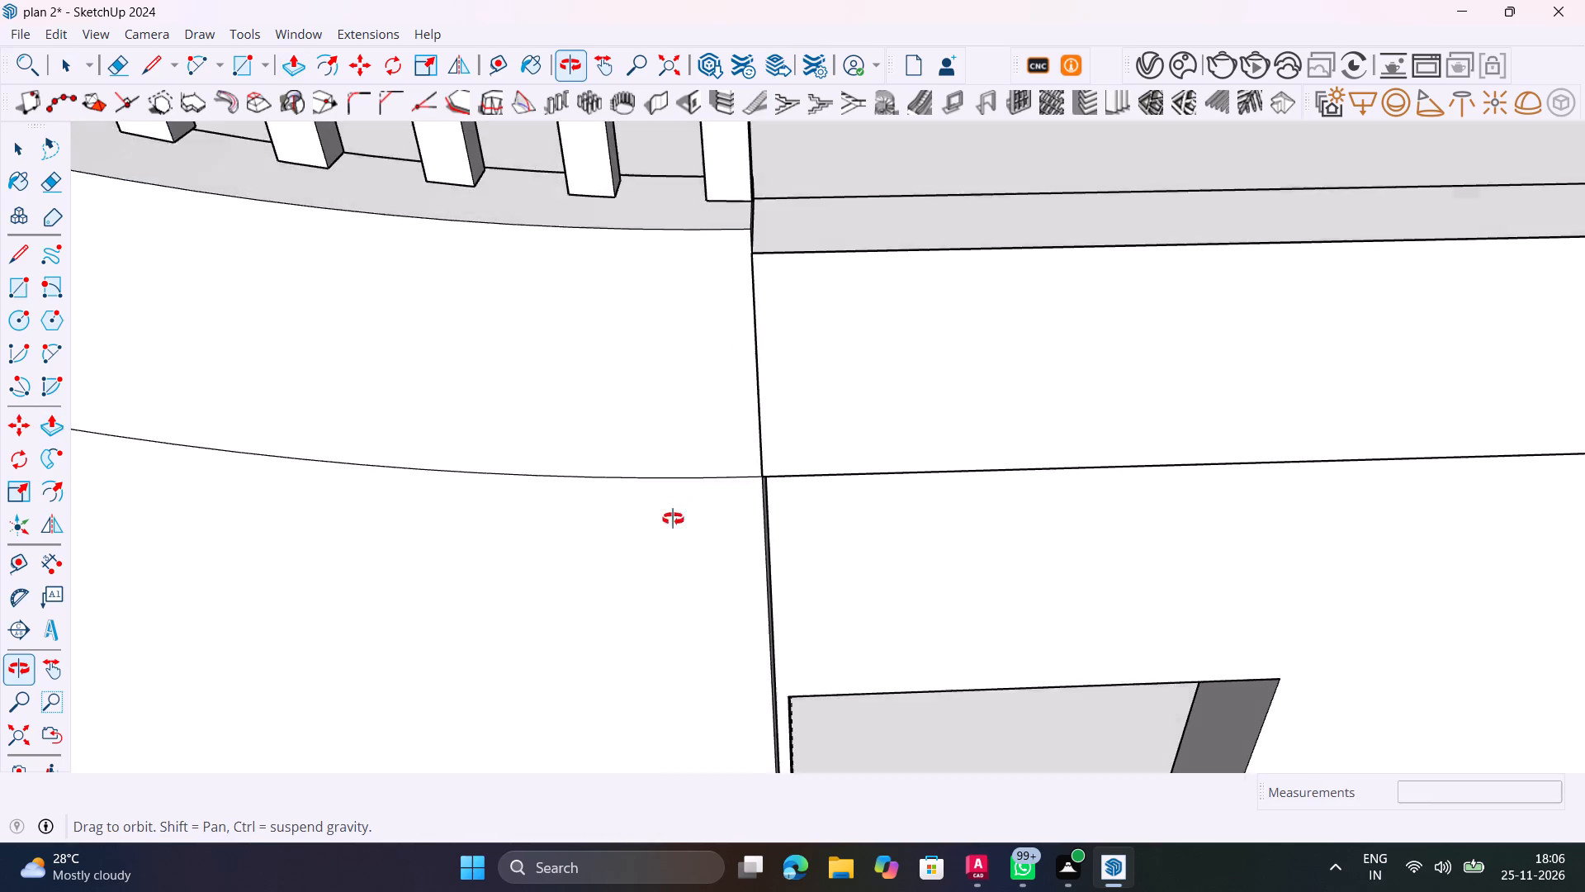
middle_drag(673, 519, 657, 540)
scroll(794, 188, up, 9)
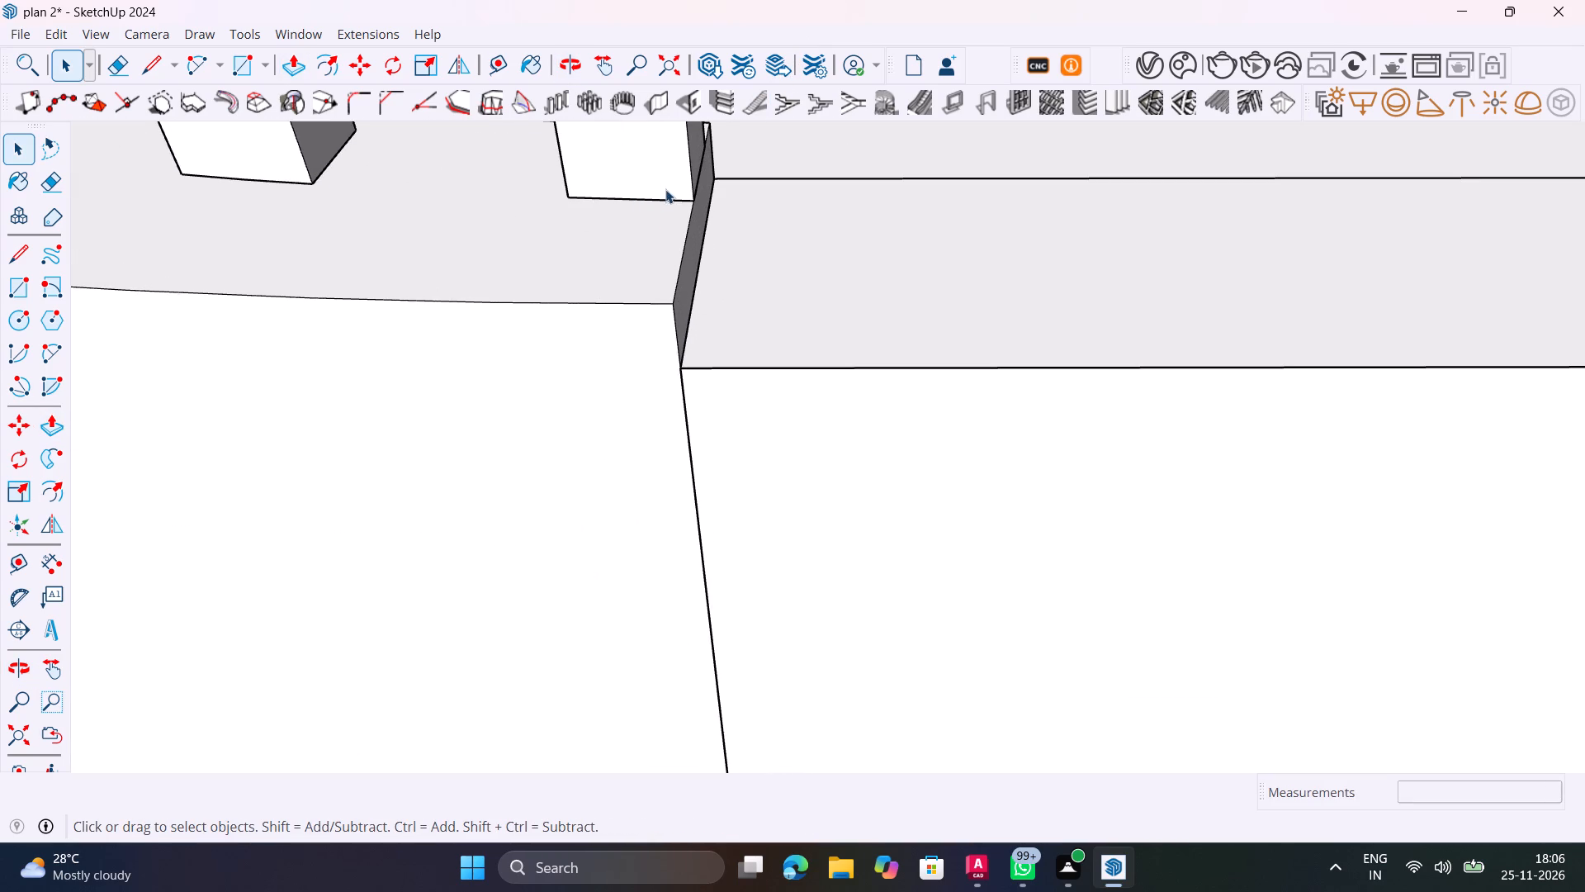
scroll(679, 187, up, 20)
scroll(679, 187, up, 3)
click(745, 227)
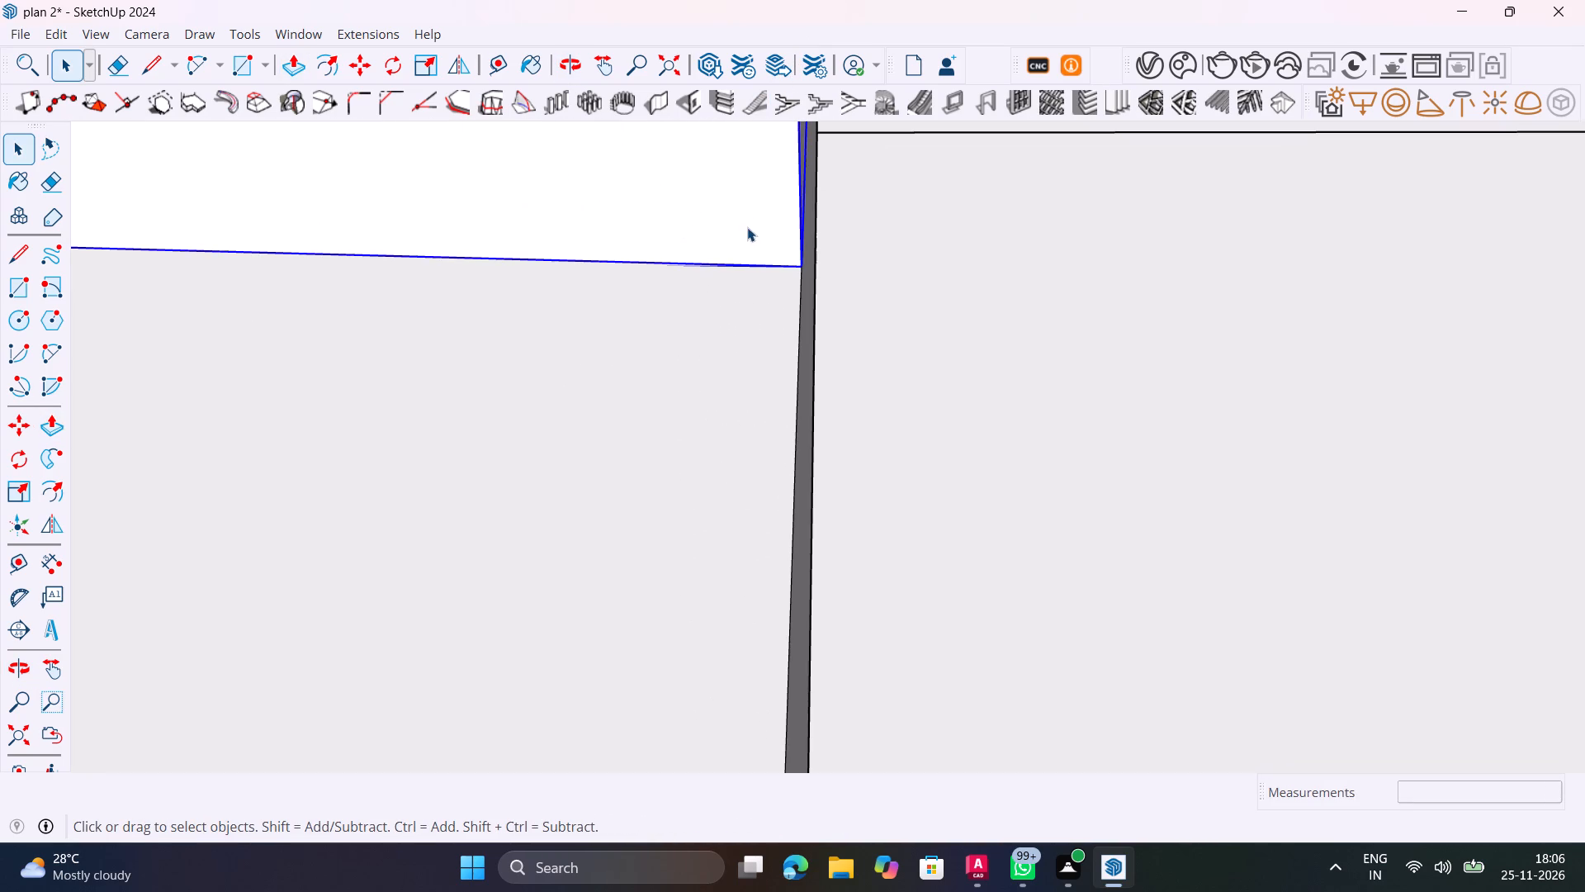
key(m)
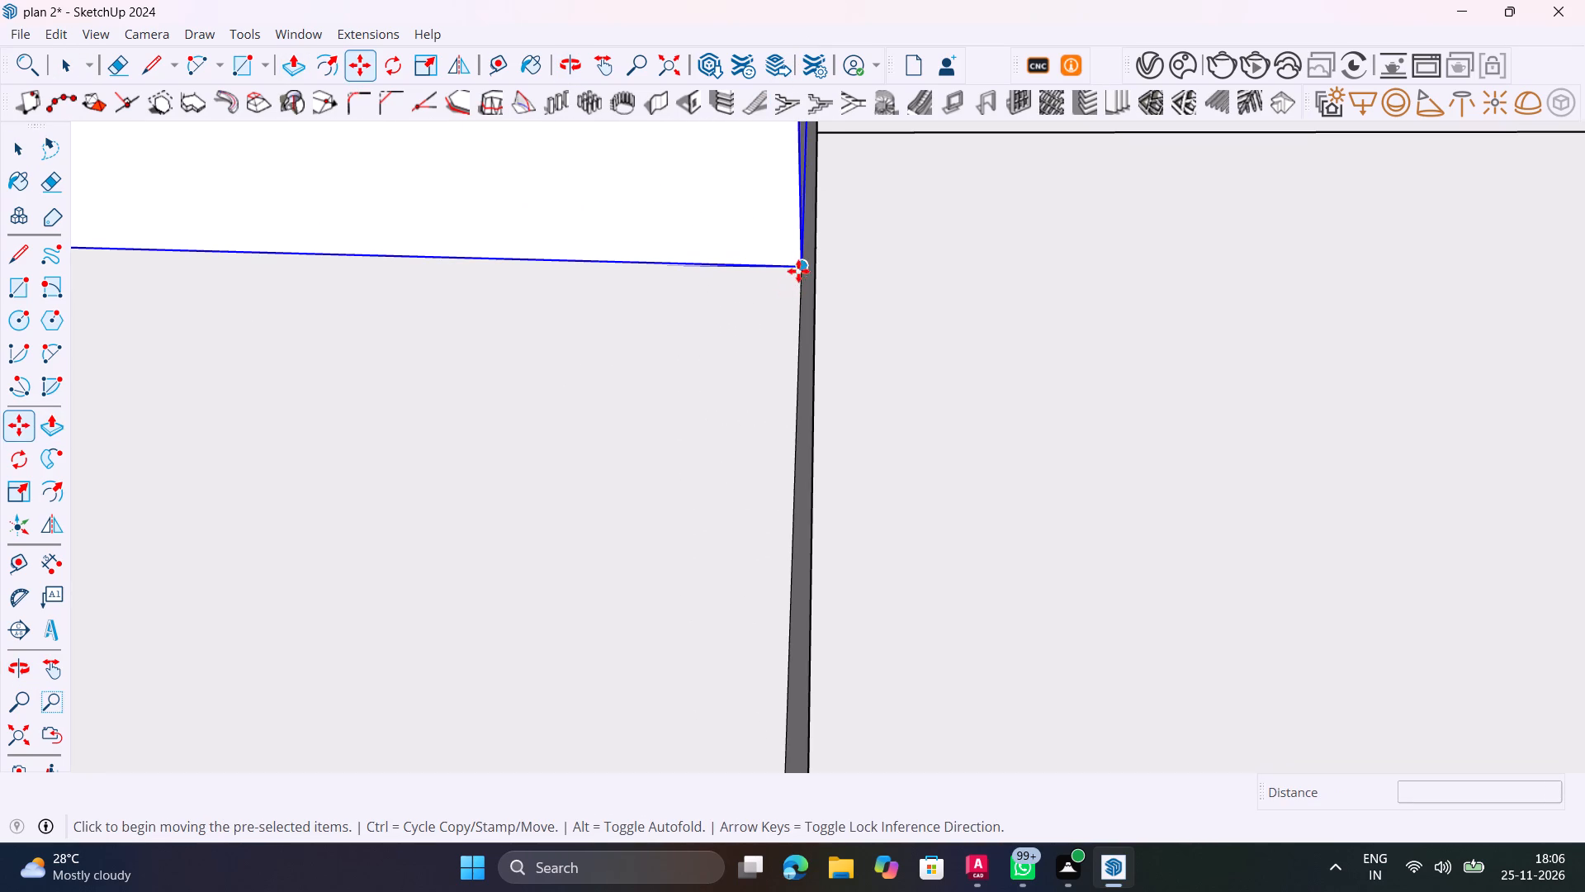
click(799, 269)
scroll(787, 265, down, 4)
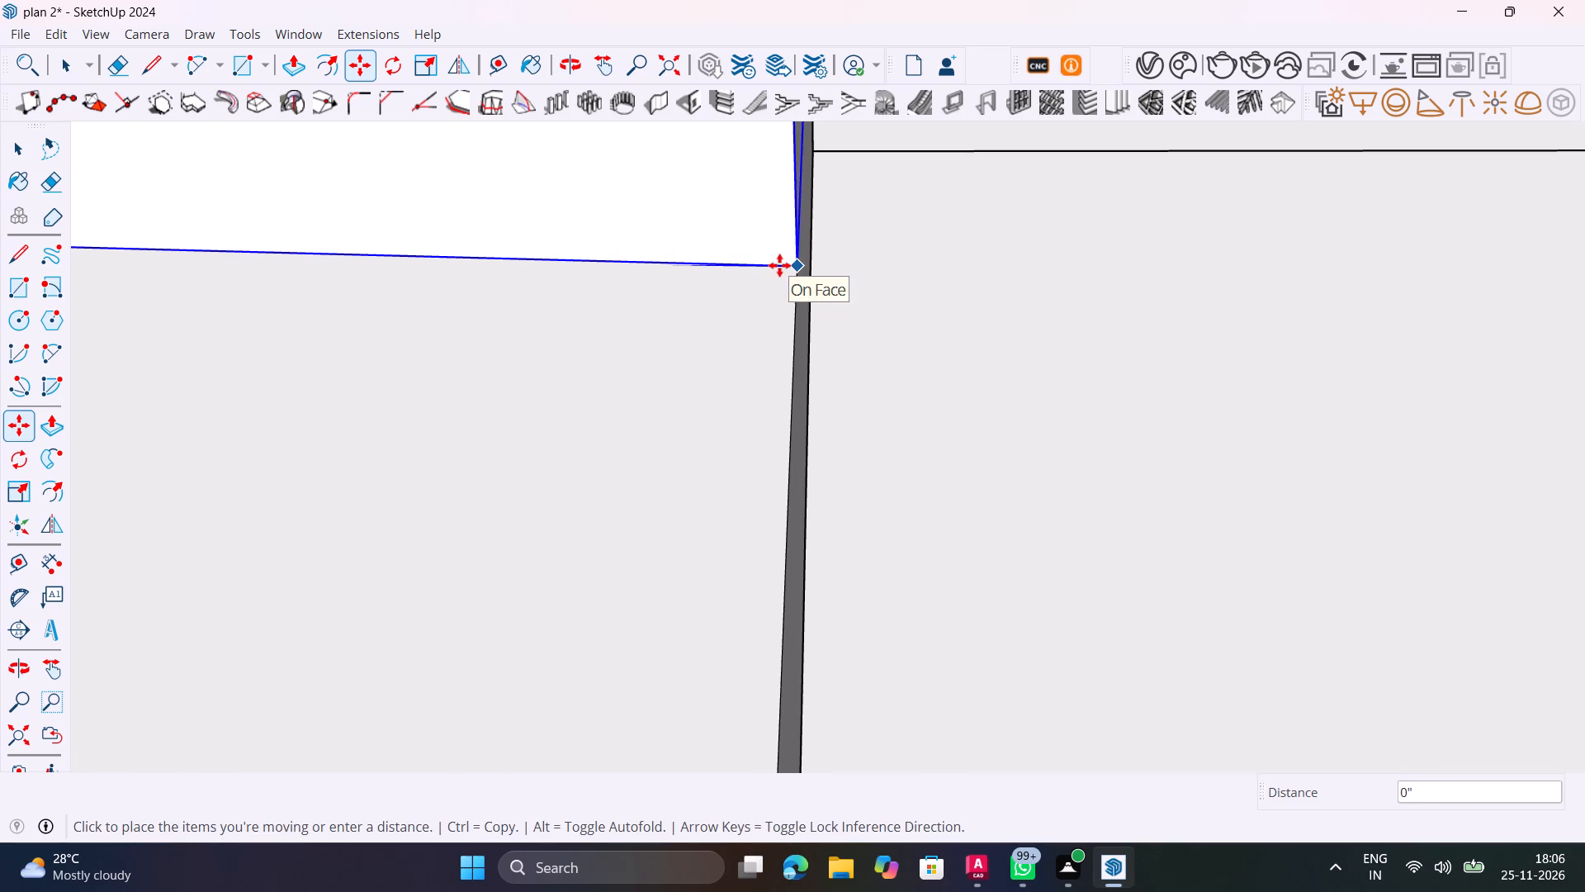
click(732, 273)
scroll(735, 301, down, 20)
key(space)
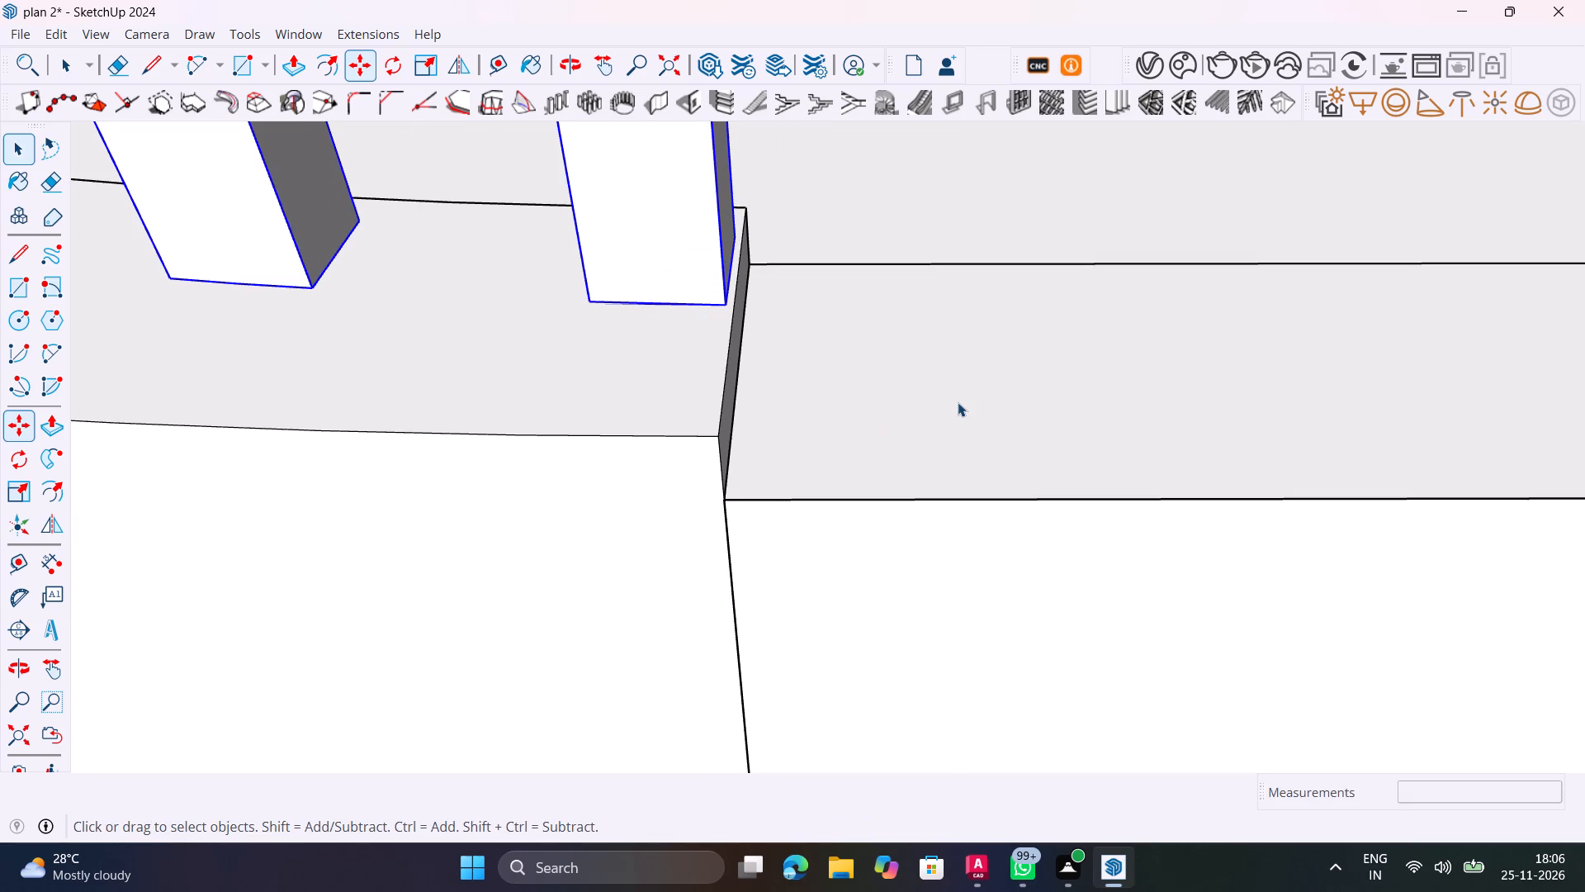
Push/pull the front strip of the top-storey balcony slab up about 9/16" to the step beside the half-circle rim.
click(958, 402)
key(p)
click(961, 403)
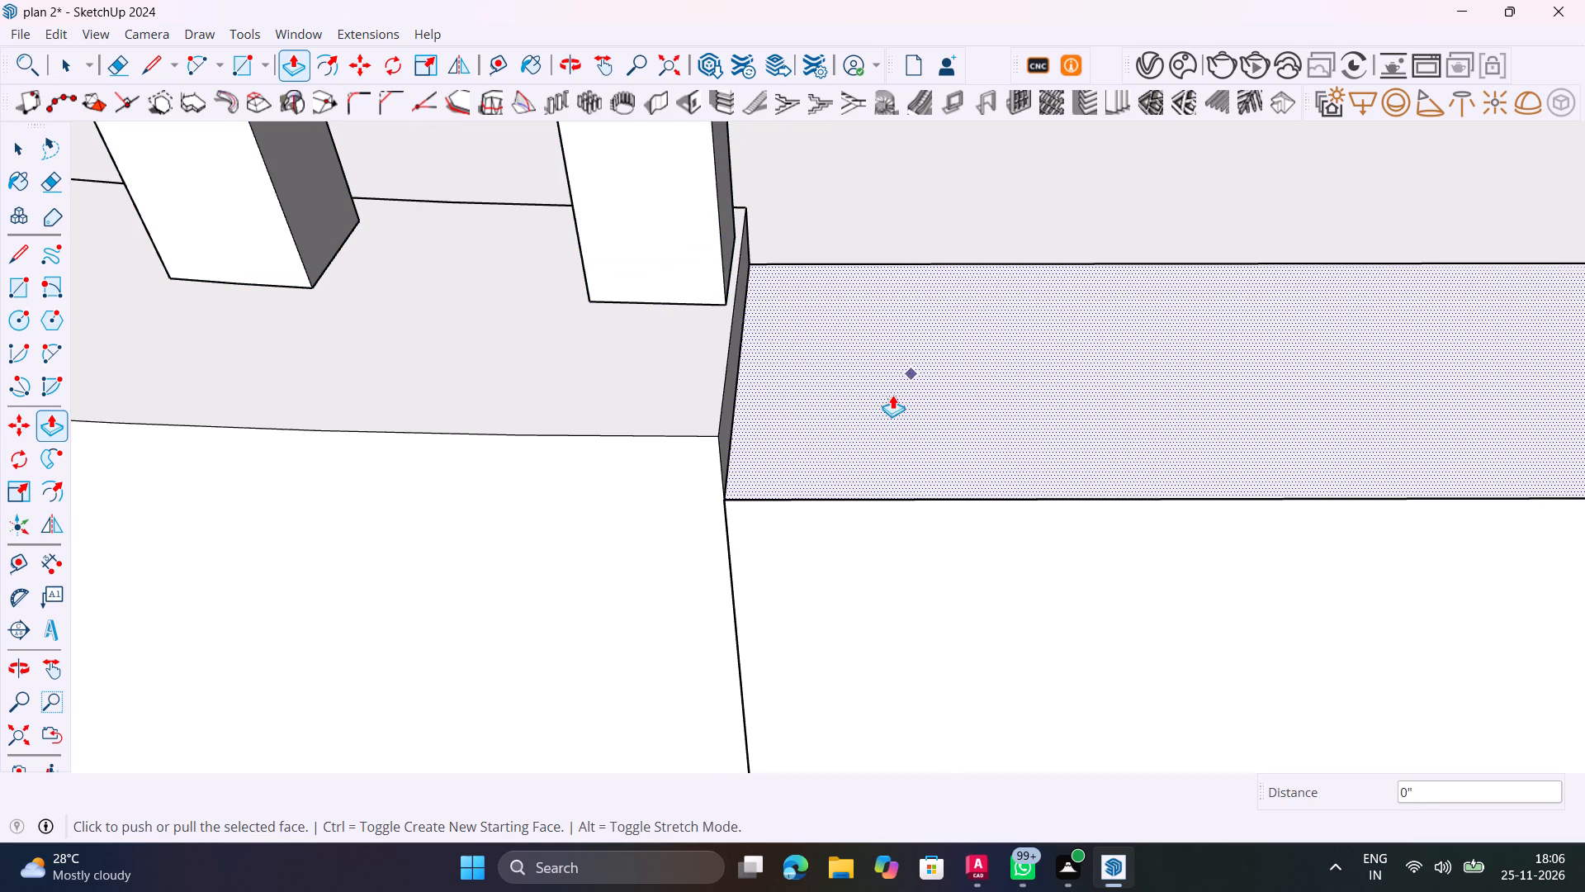
click(893, 398)
drag(911, 390, 938, 212)
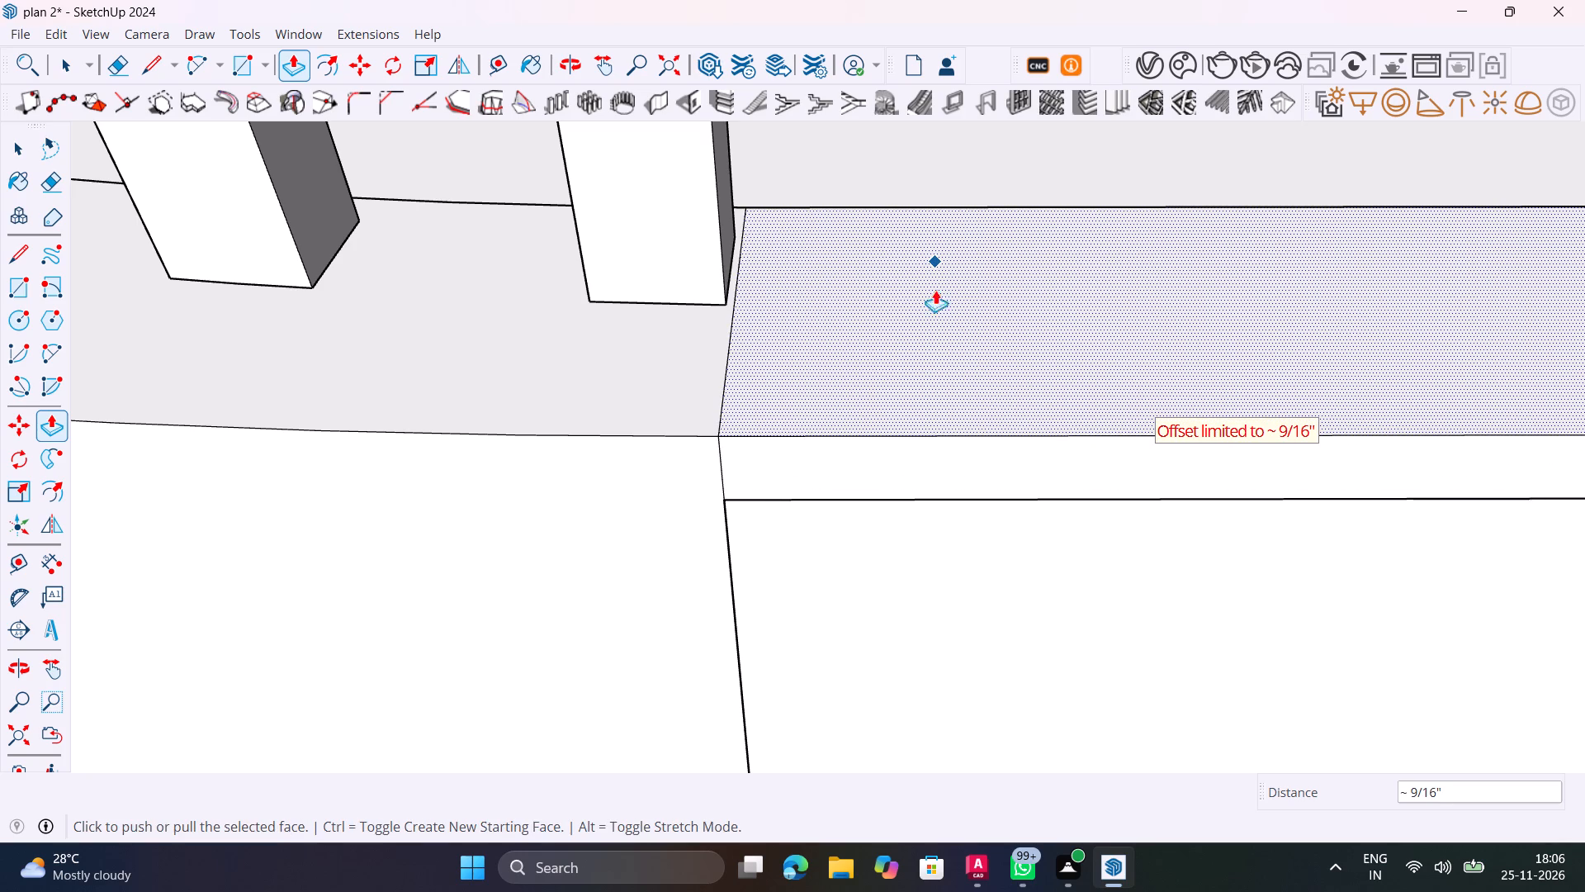
click(949, 352)
drag(949, 359, 935, 267)
drag(933, 316, 985, 237)
Push/pull the top-storey balcony's front strip upward by 1' to form the front parapet.
scroll(956, 287, down, 20)
scroll(956, 287, down, 3)
shift+middle_drag(939, 334, 815, 492)
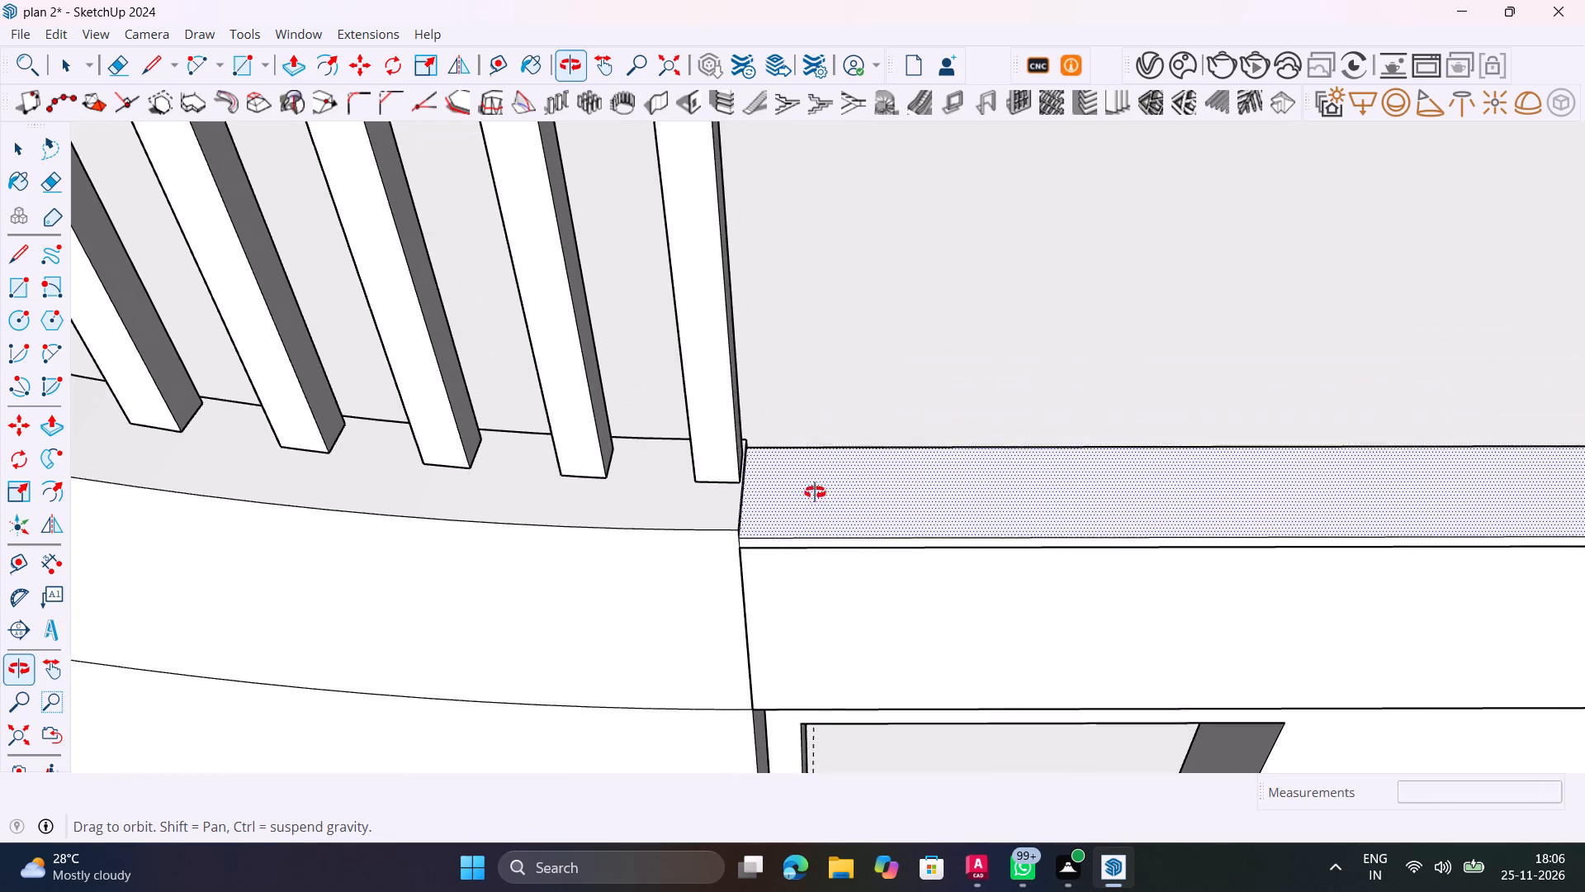
shift+middle_drag(815, 492, 812, 484)
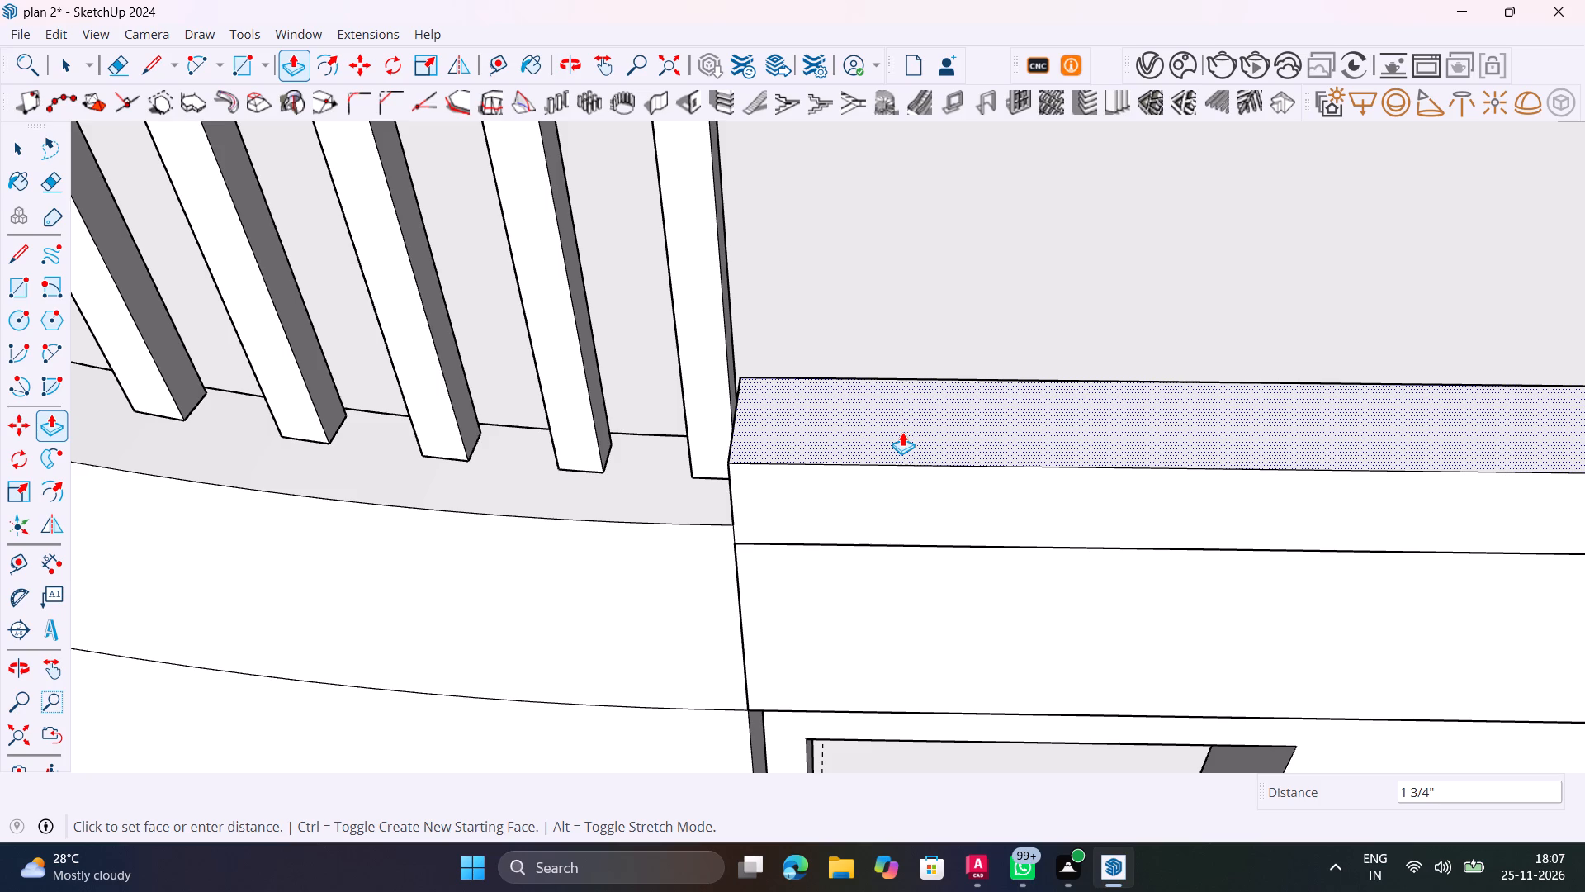
text(1')
key(Return)
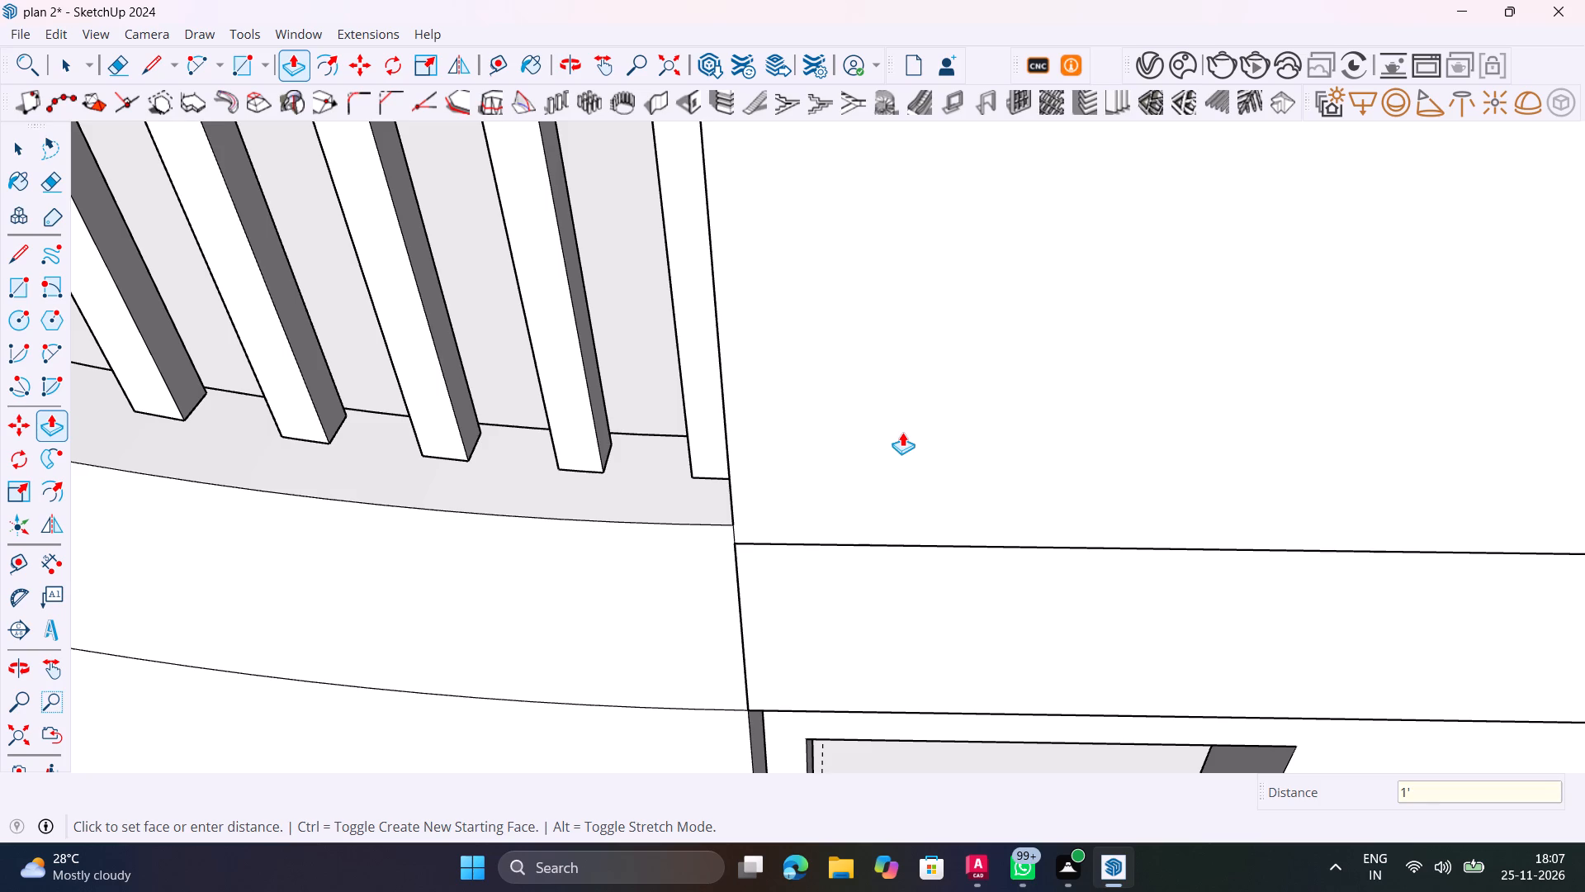
scroll(902, 432, down, 17)
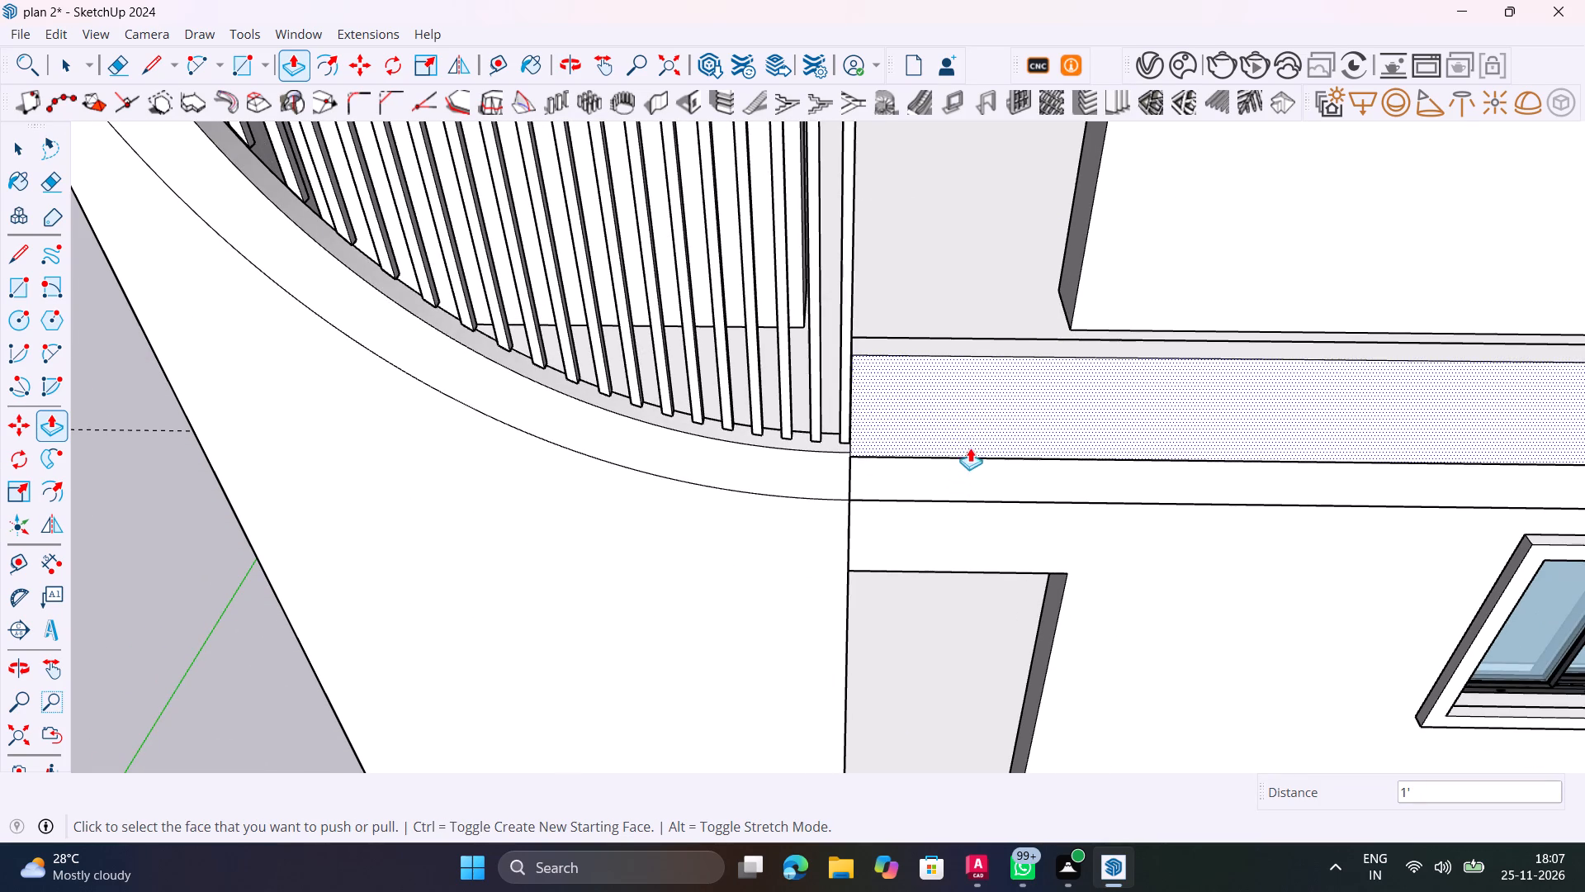
scroll(972, 419, up, 7)
key(space)
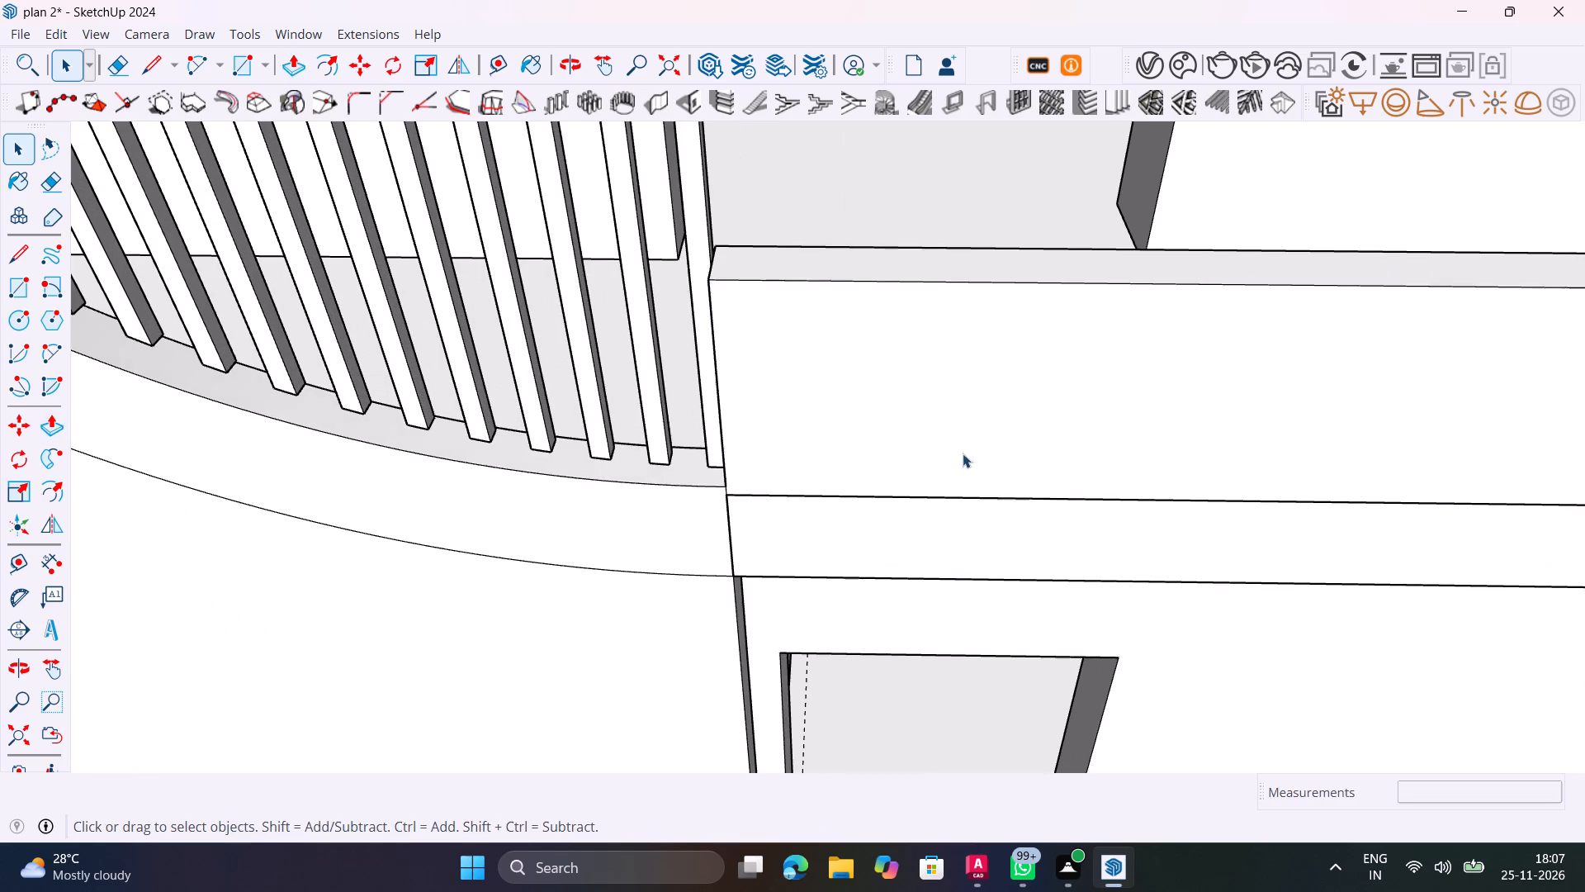
scroll(964, 448, down, 16)
click(467, 440)
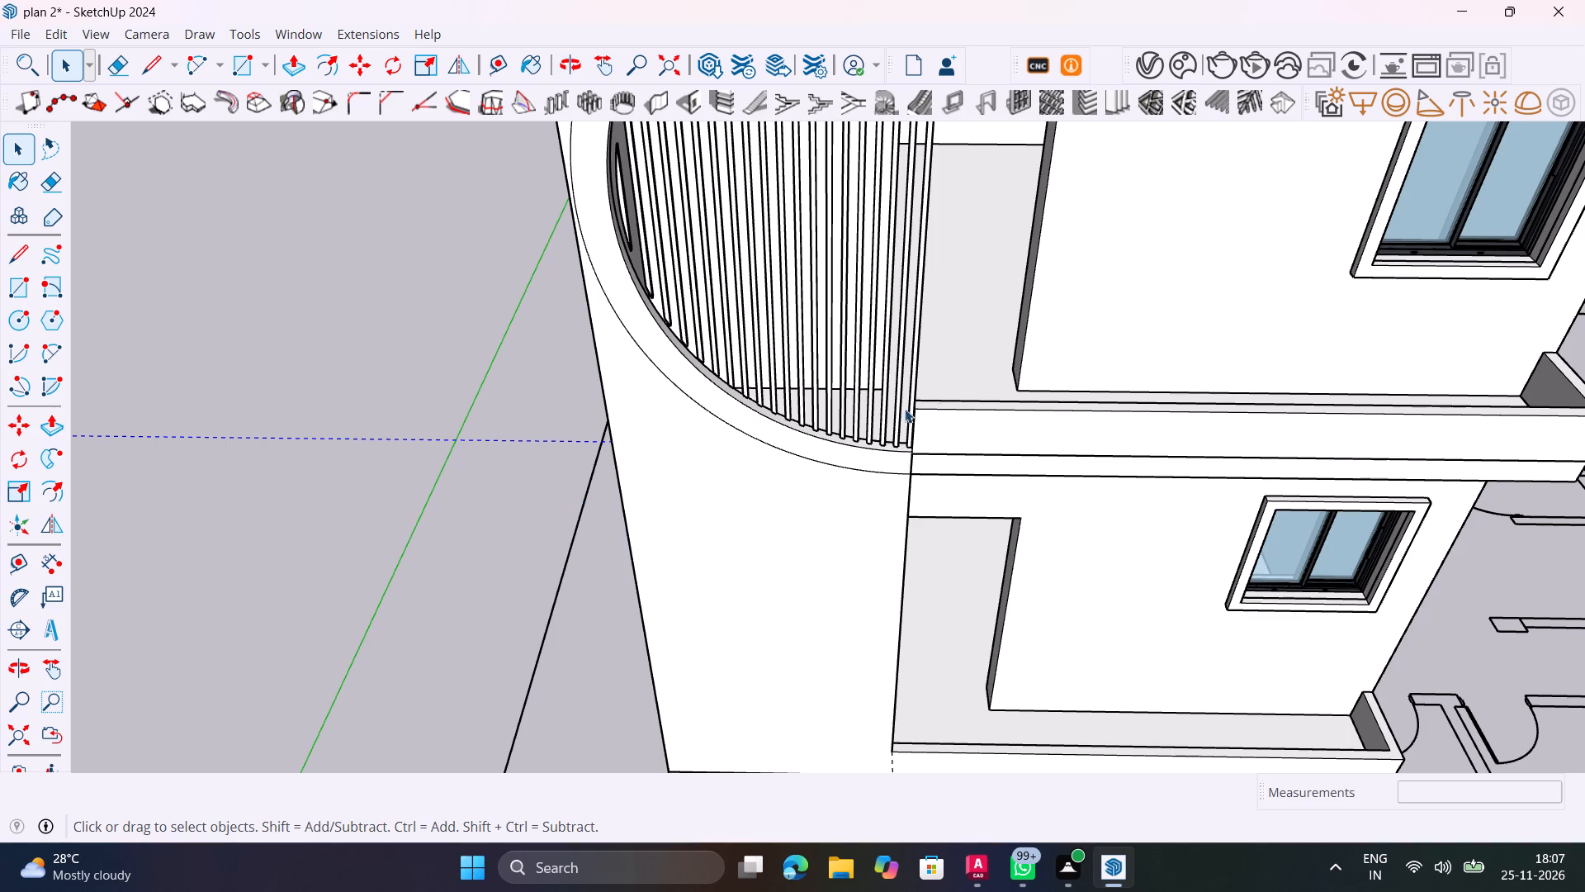
Move the louvres sideways so the lower corner of the last louvre meets the end of the balcony's front parapet.
scroll(913, 414, up, 14)
middle_drag(913, 453, 1056, 487)
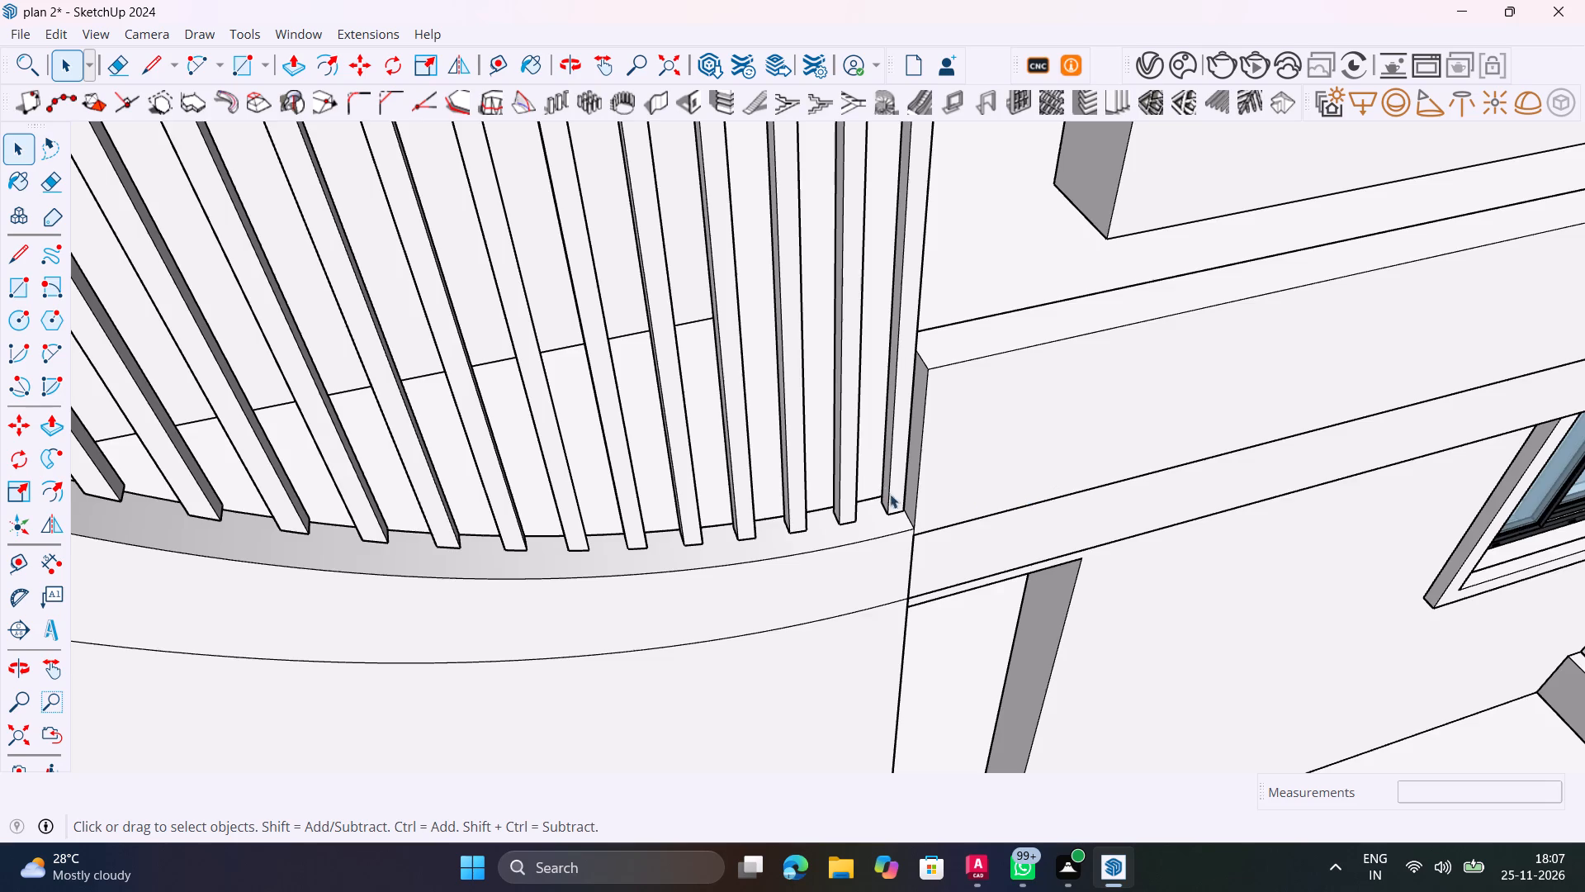
scroll(915, 499, up, 11)
middle_drag(871, 533, 775, 544)
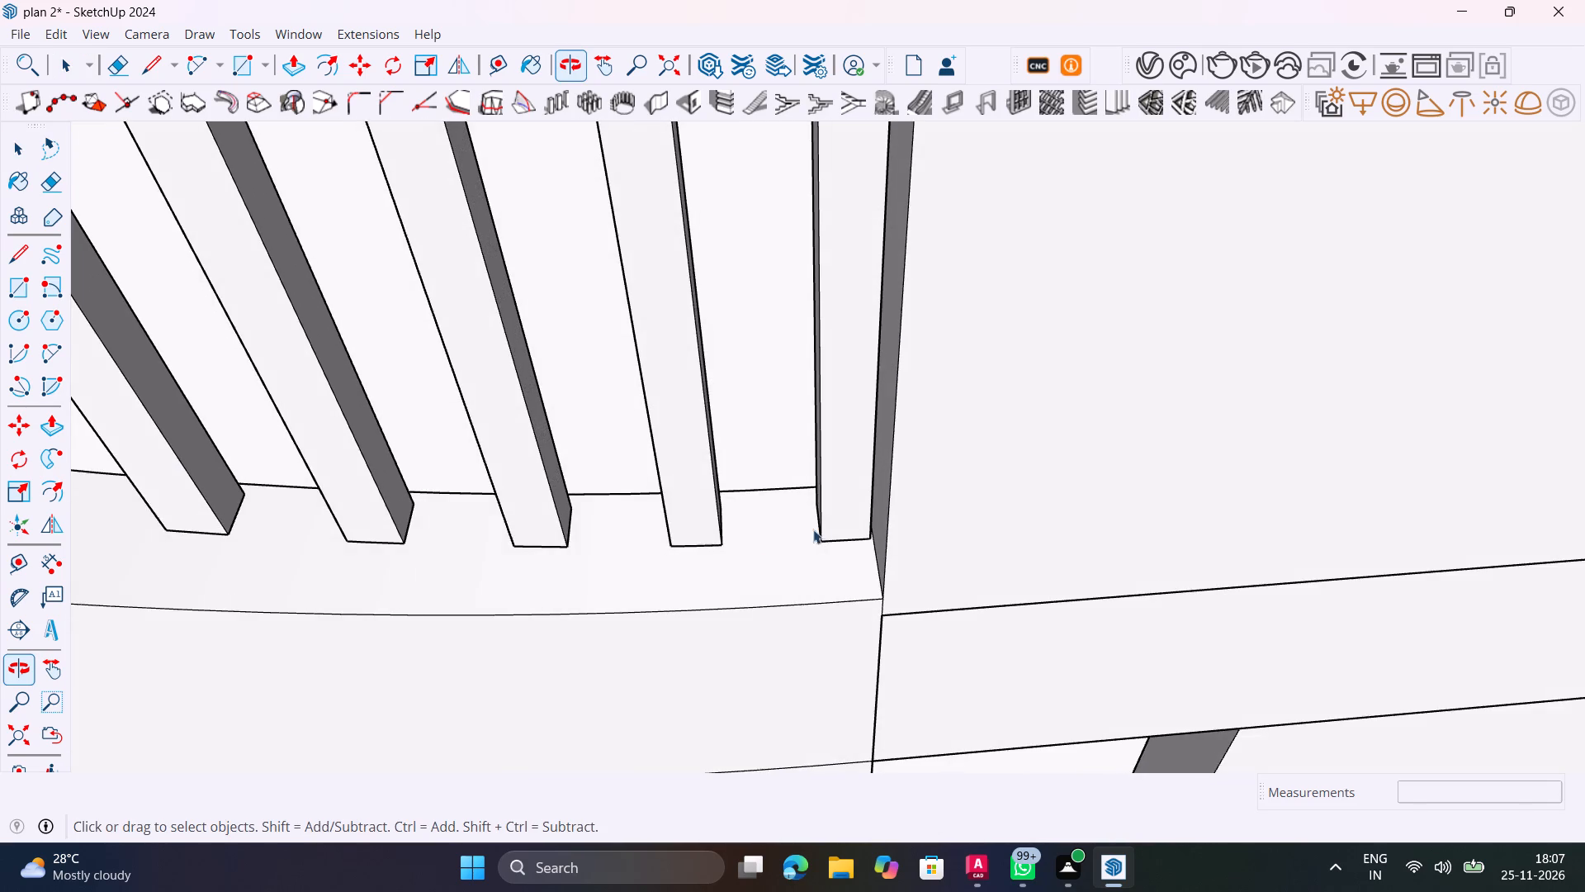
scroll(834, 520, up, 10)
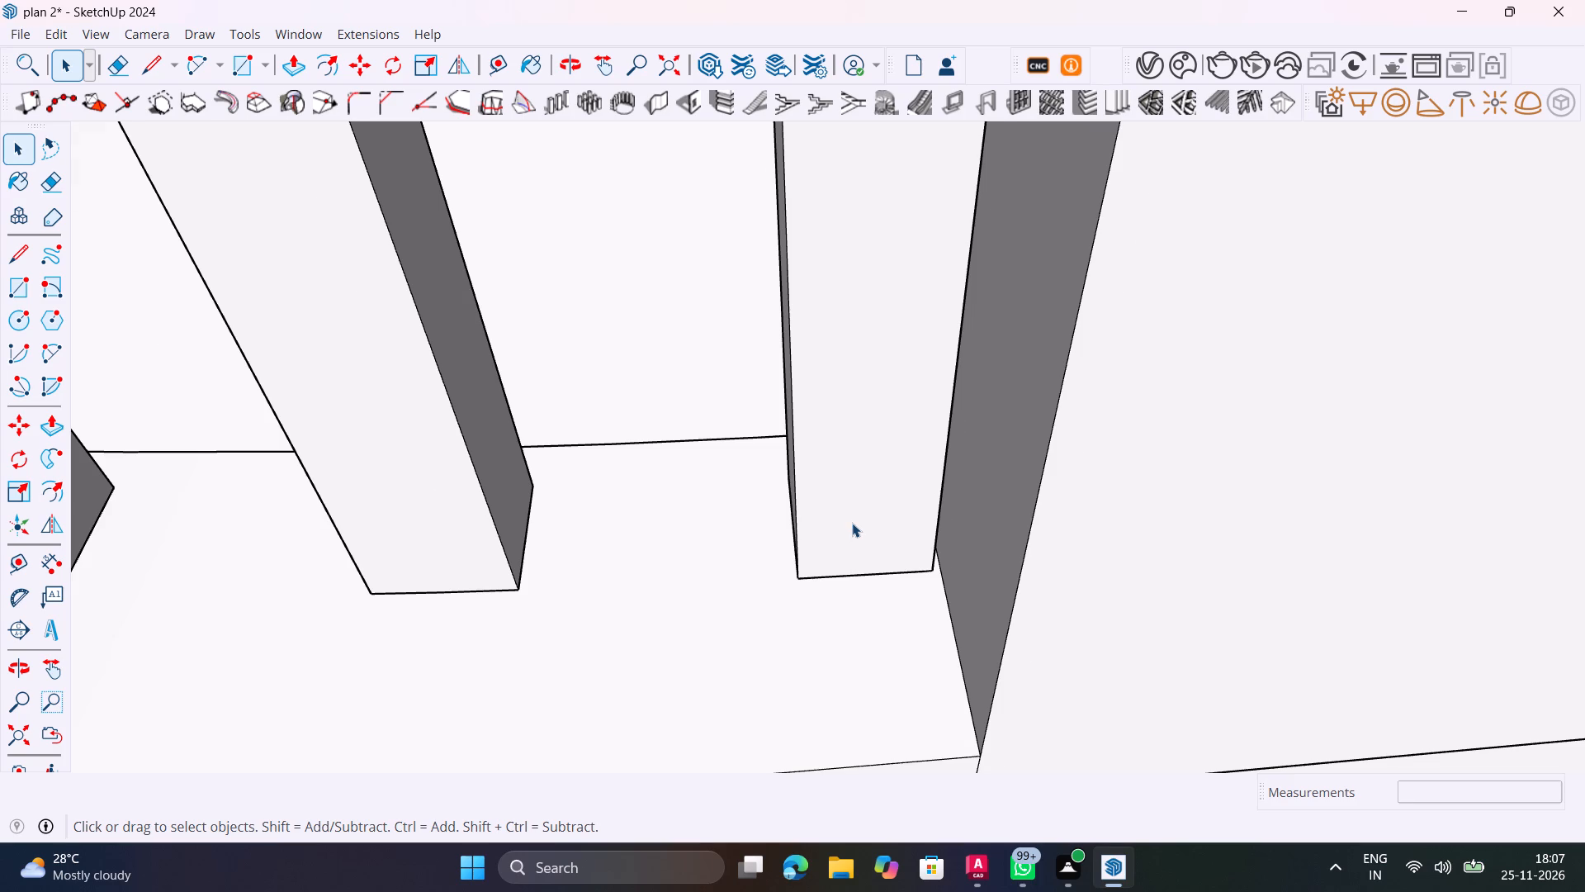
scroll(852, 523, up, 4)
click(882, 565)
scroll(922, 582, up, 1)
middle_drag(901, 579, 815, 495)
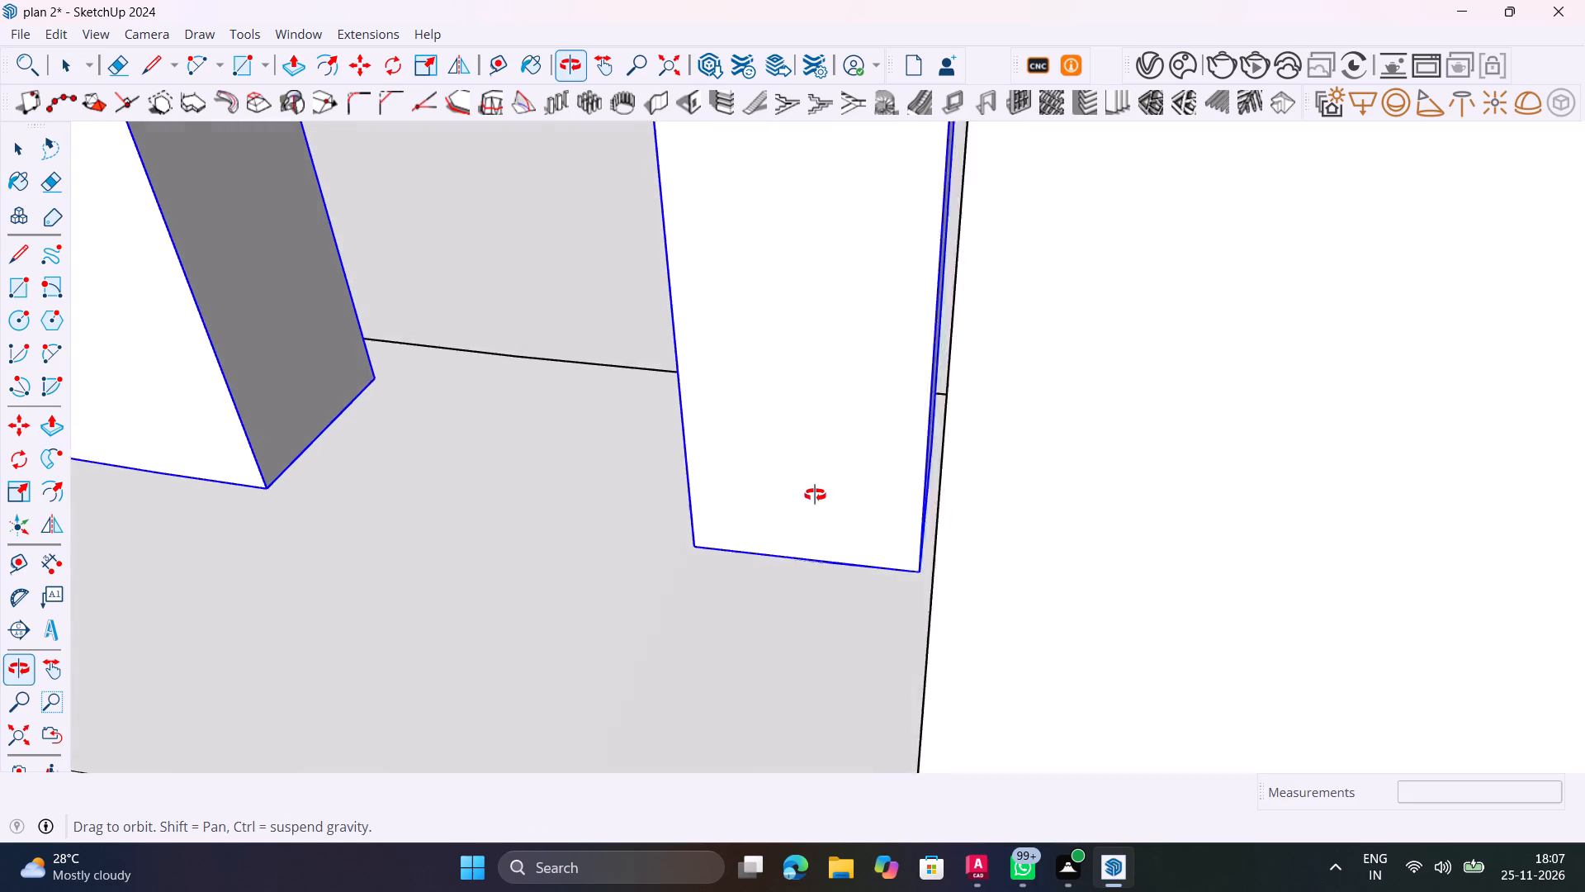
middle_drag(815, 495, 818, 494)
key(m)
click(926, 571)
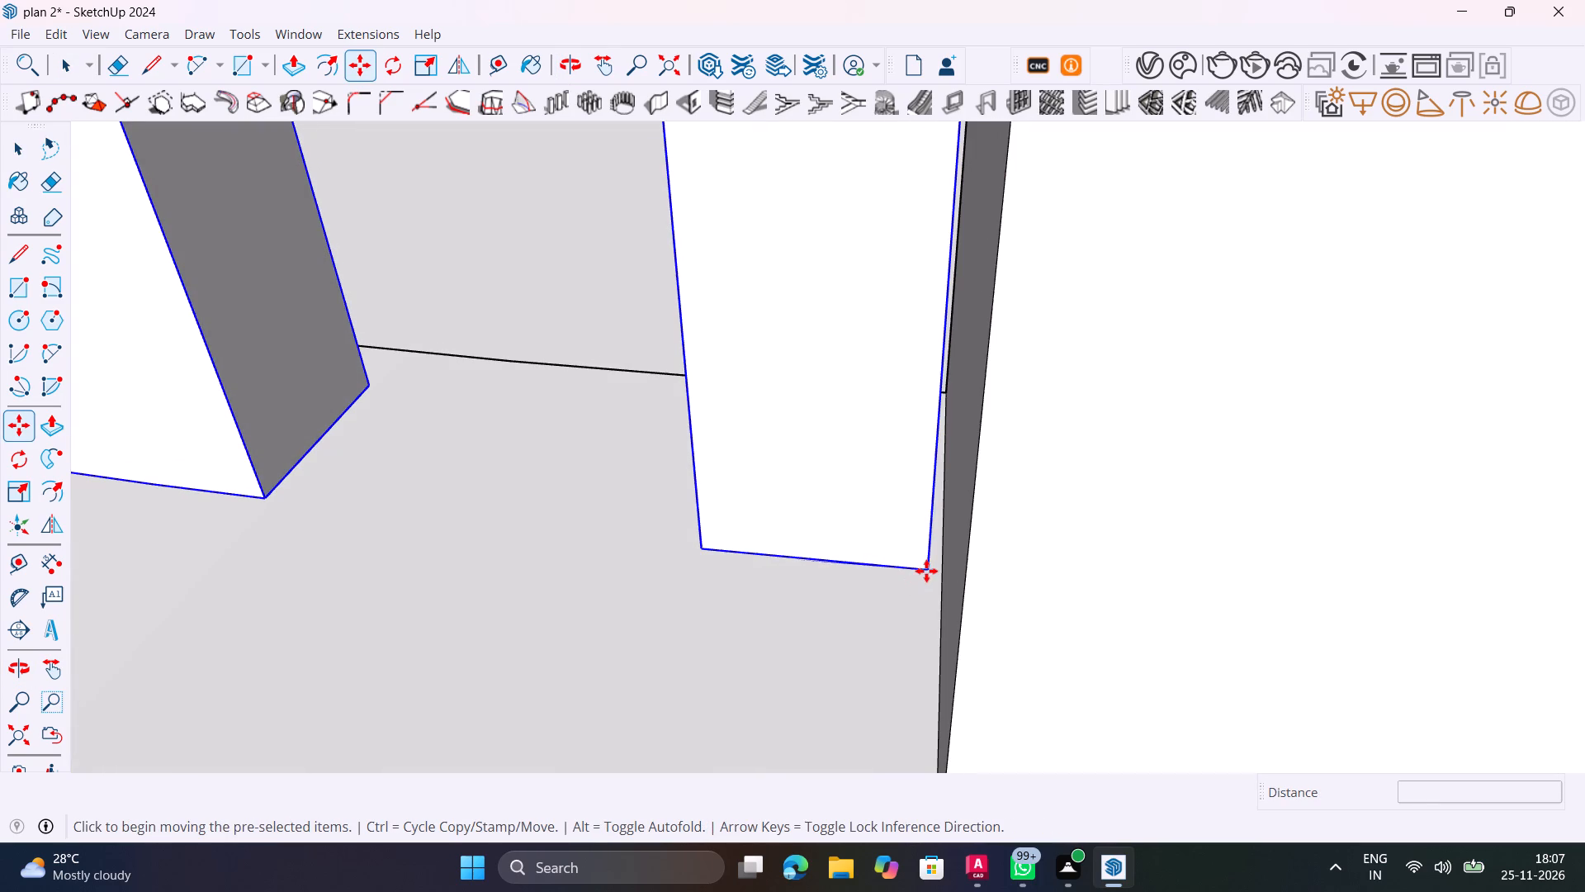
click(951, 570)
scroll(826, 648, down, 20)
scroll(826, 648, down, 7)
key(space)
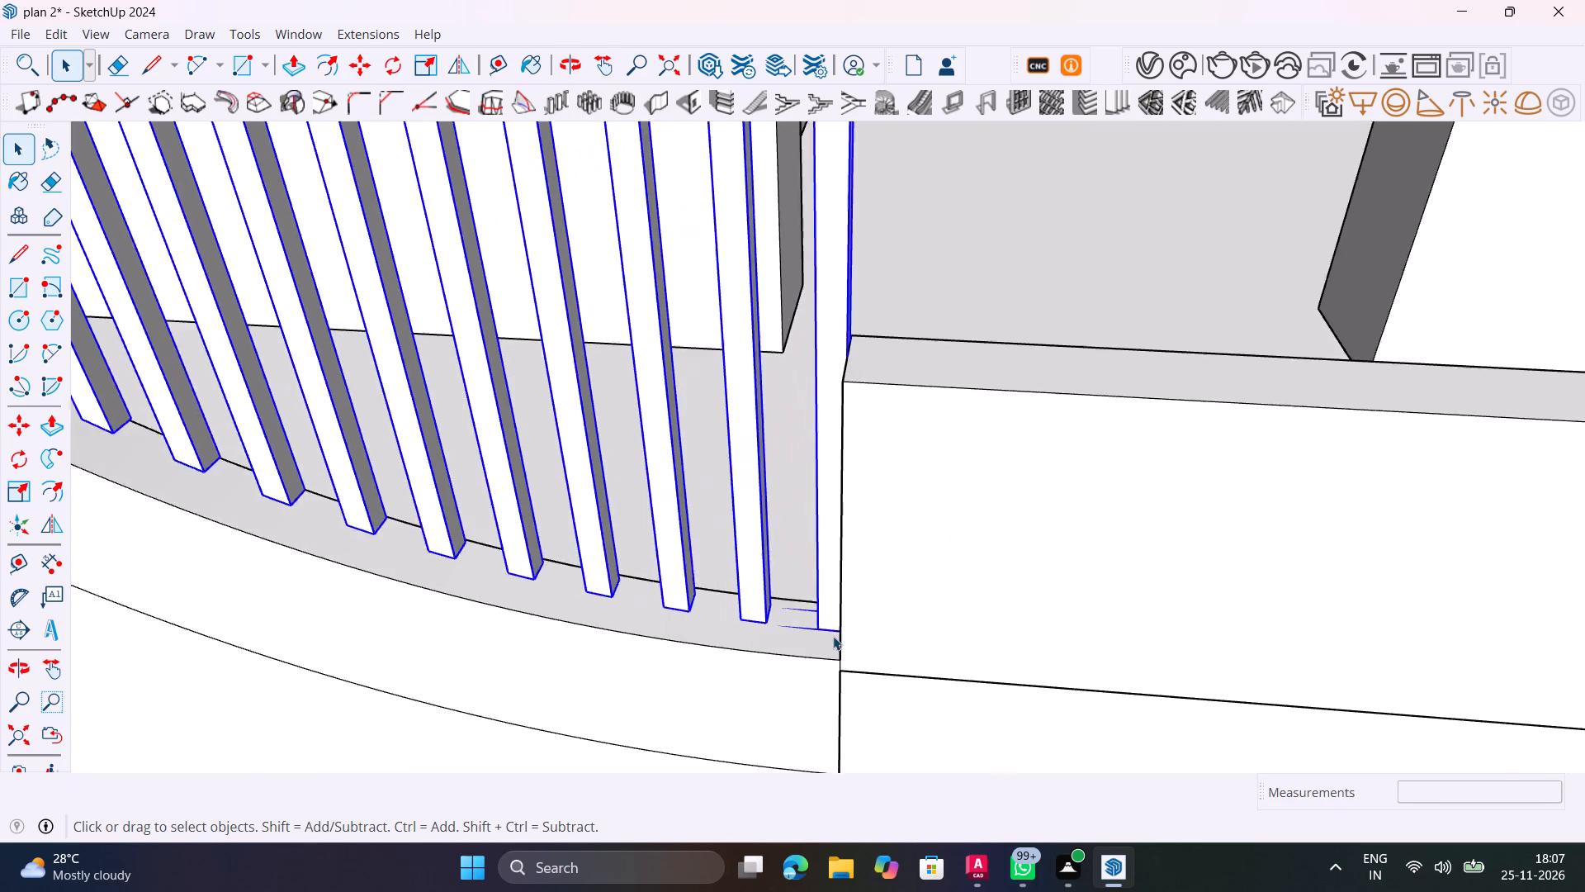
scroll(833, 636, down, 20)
scroll(833, 636, down, 1)
click(499, 527)
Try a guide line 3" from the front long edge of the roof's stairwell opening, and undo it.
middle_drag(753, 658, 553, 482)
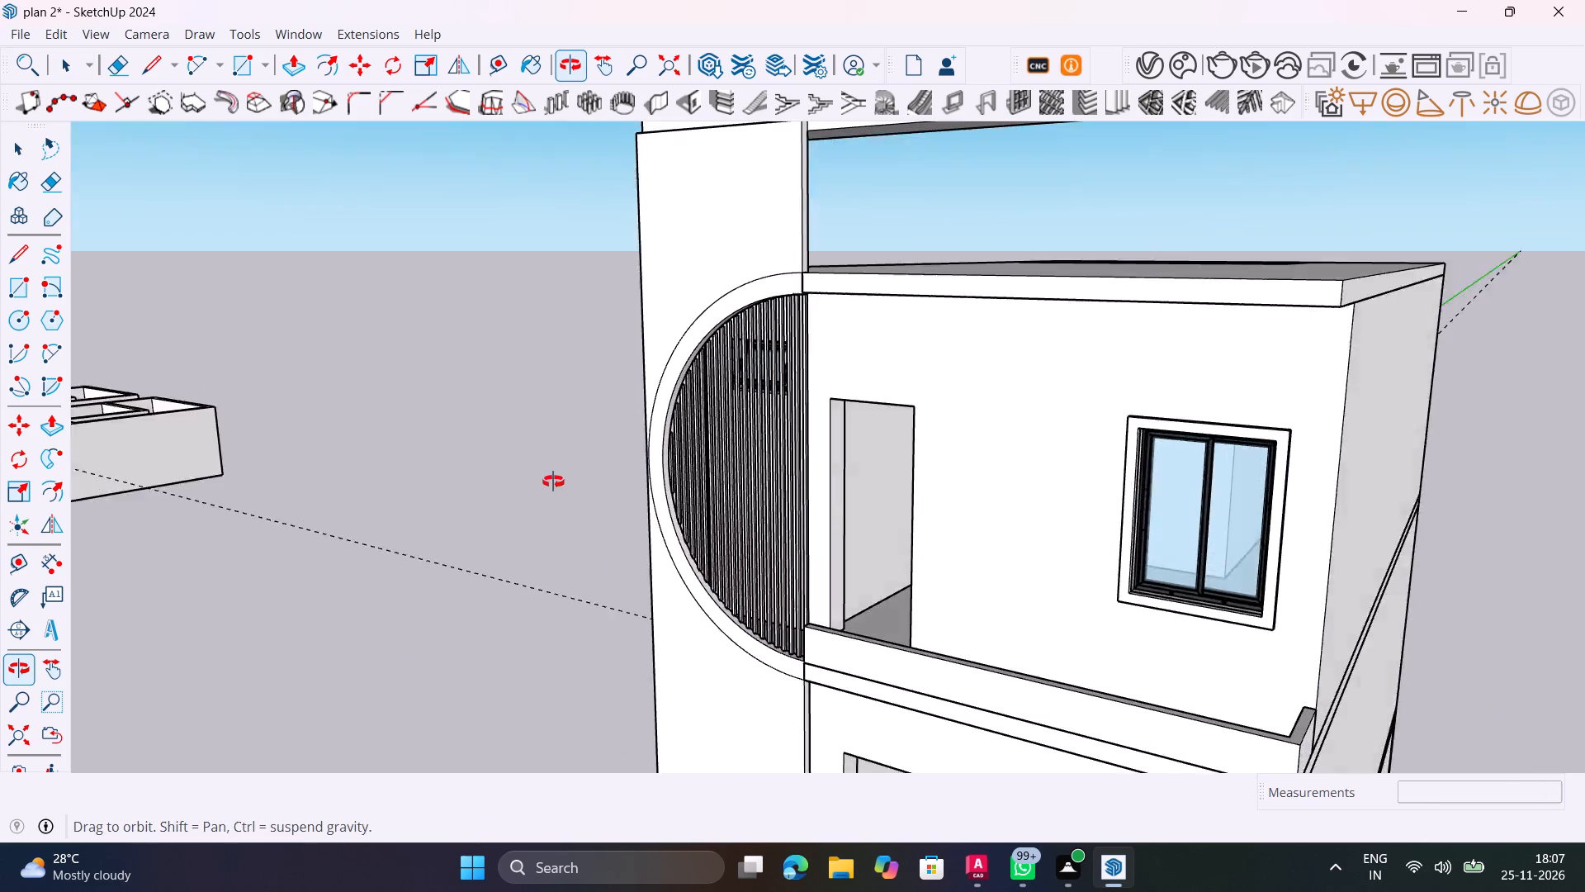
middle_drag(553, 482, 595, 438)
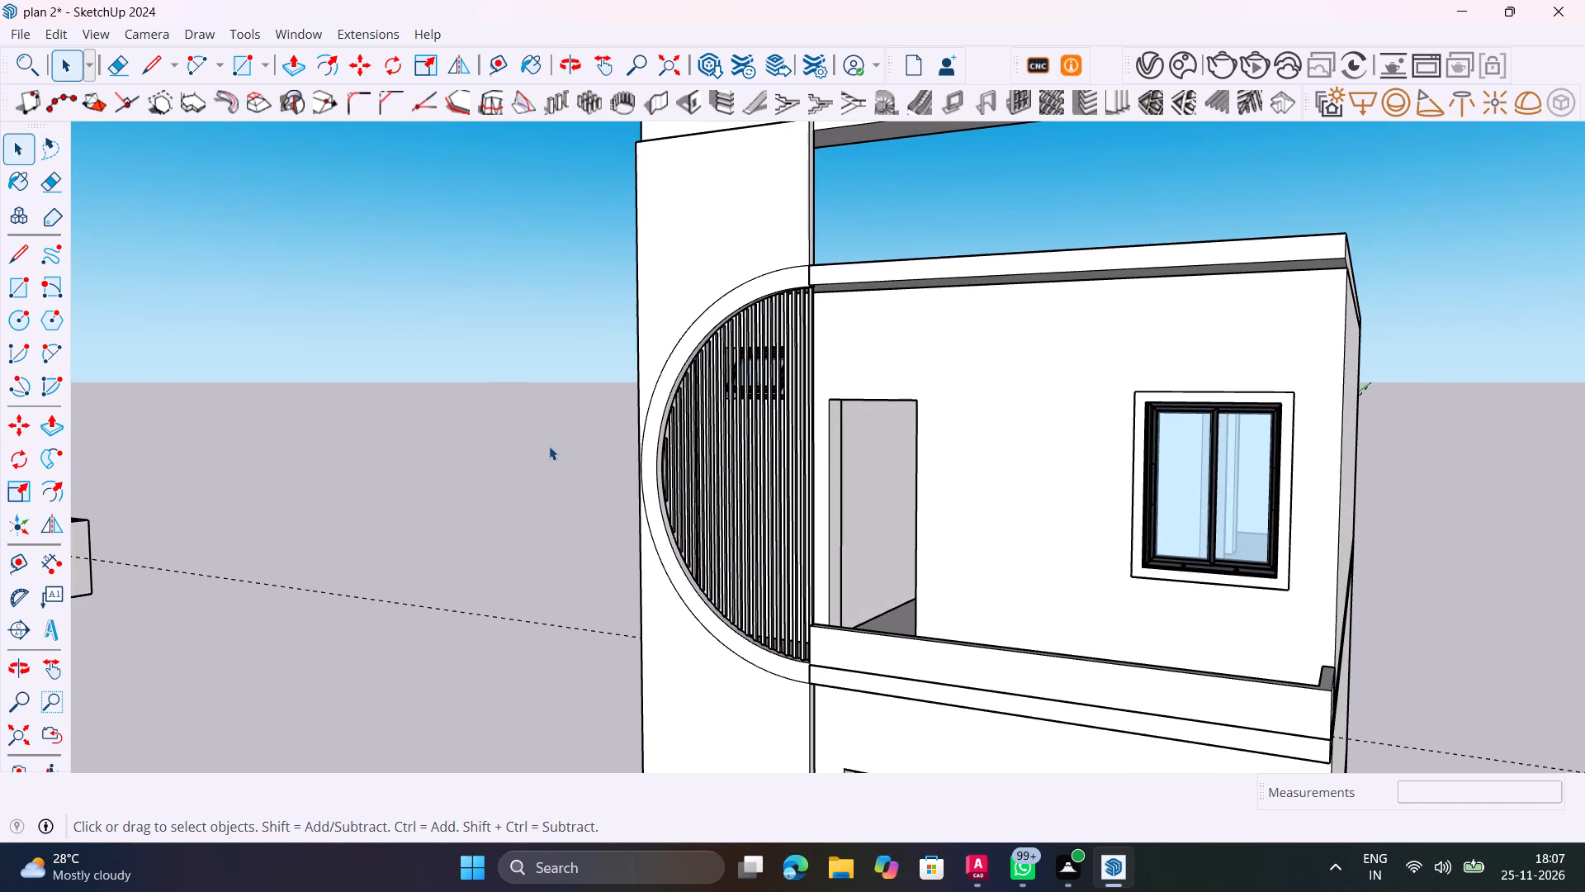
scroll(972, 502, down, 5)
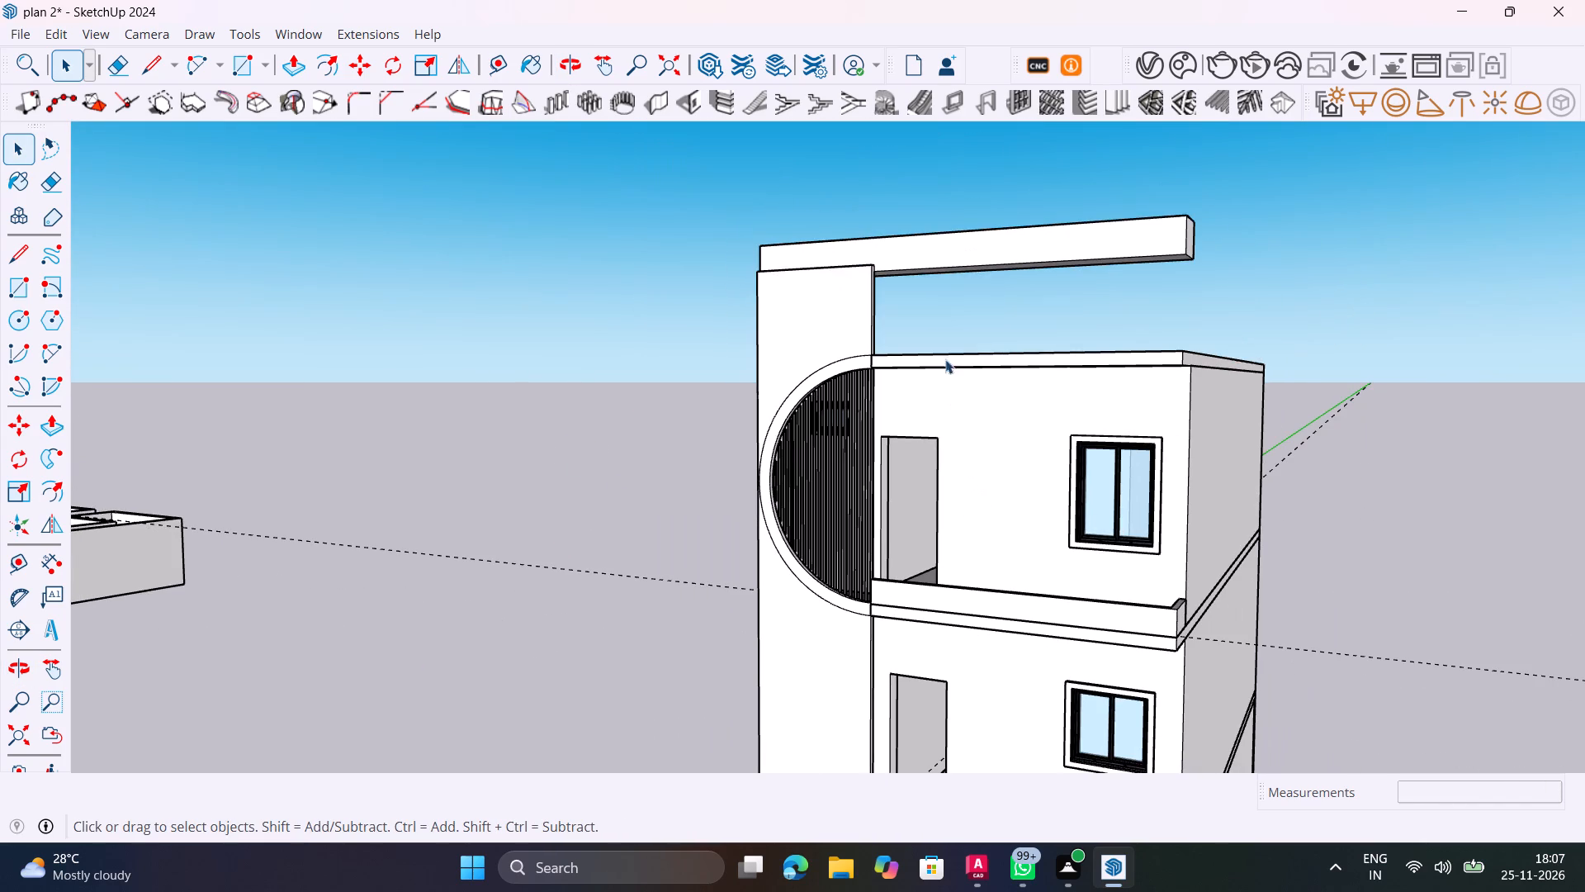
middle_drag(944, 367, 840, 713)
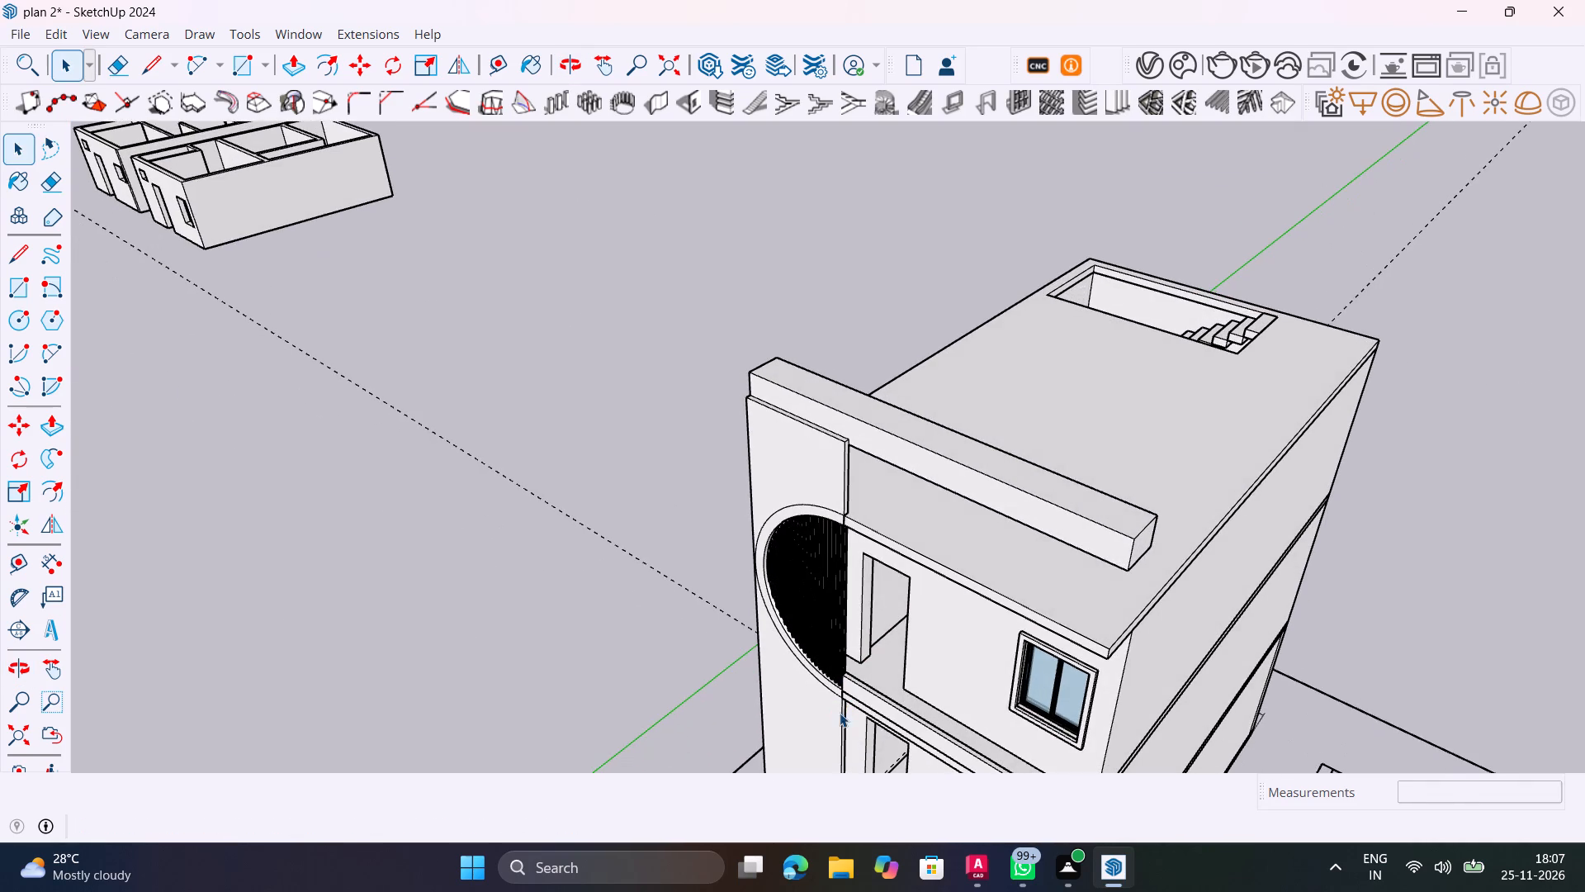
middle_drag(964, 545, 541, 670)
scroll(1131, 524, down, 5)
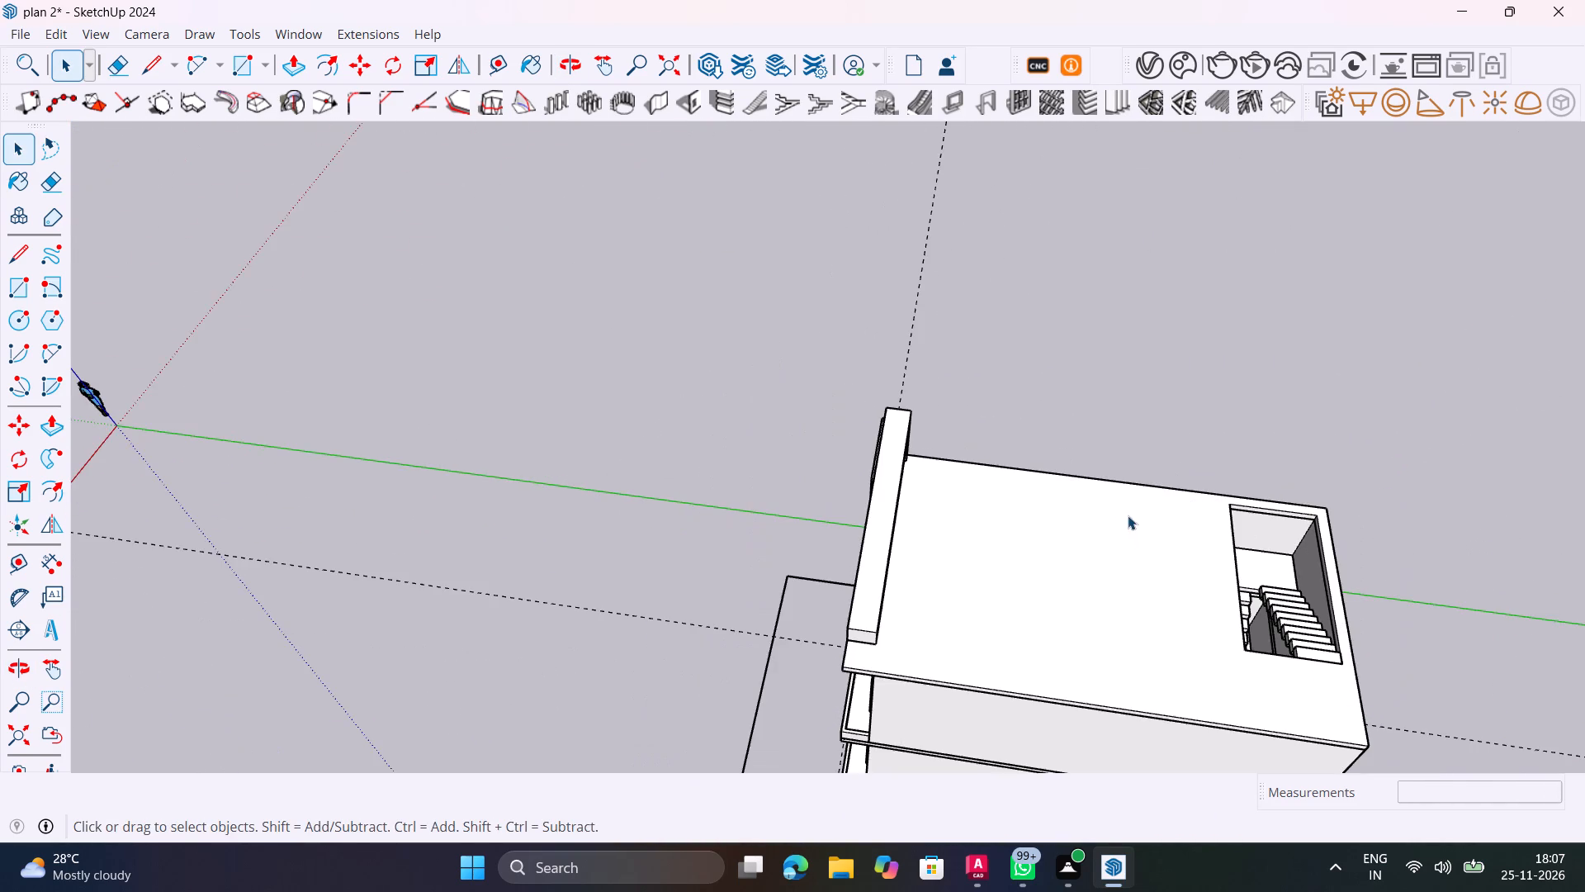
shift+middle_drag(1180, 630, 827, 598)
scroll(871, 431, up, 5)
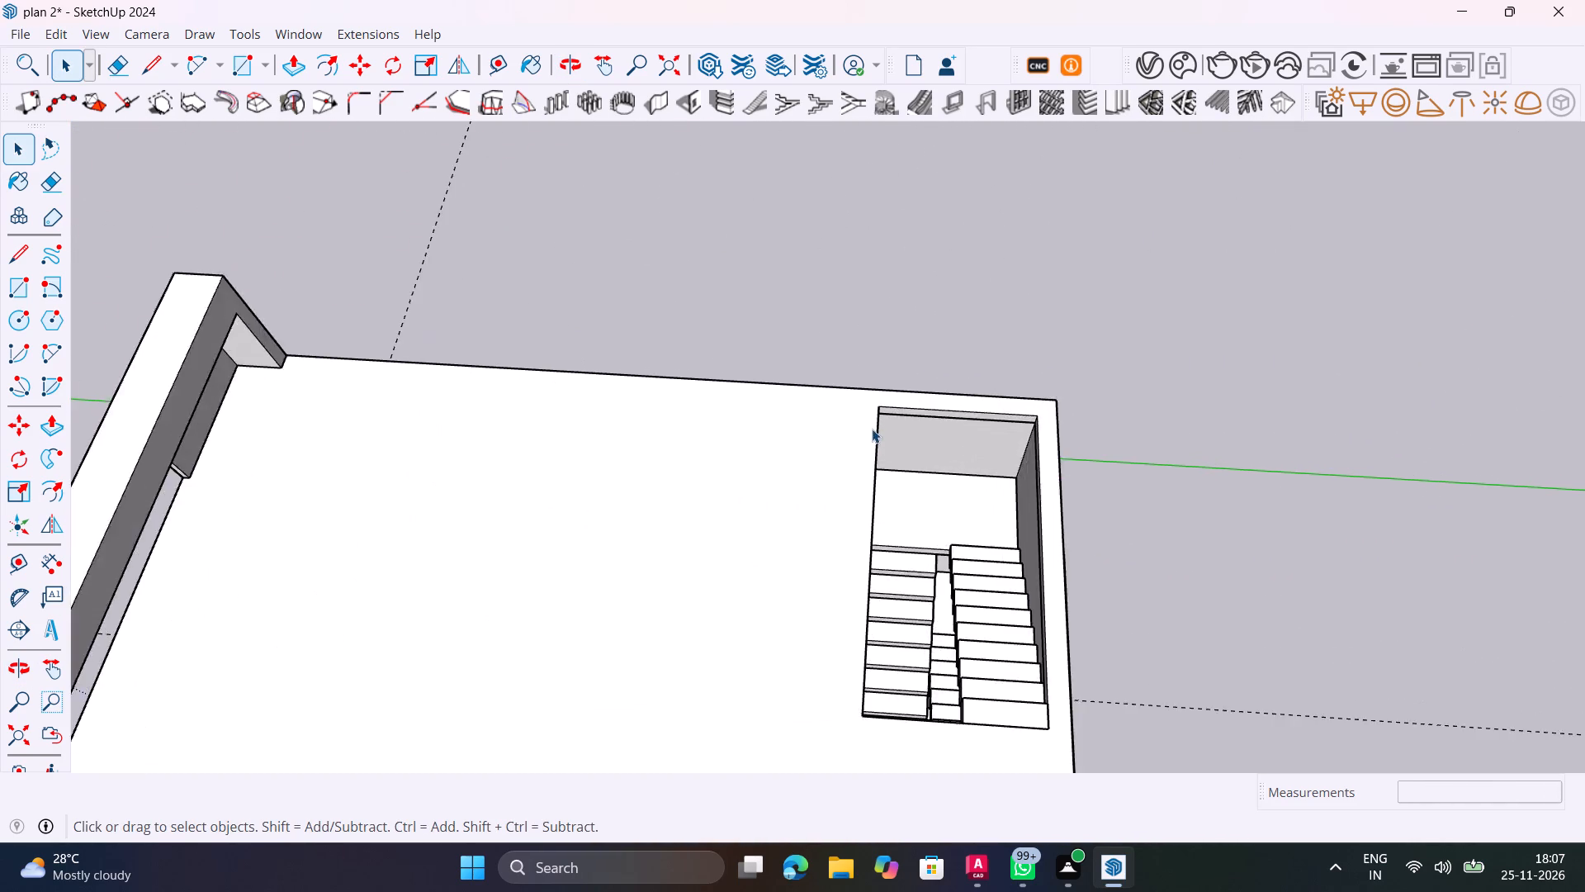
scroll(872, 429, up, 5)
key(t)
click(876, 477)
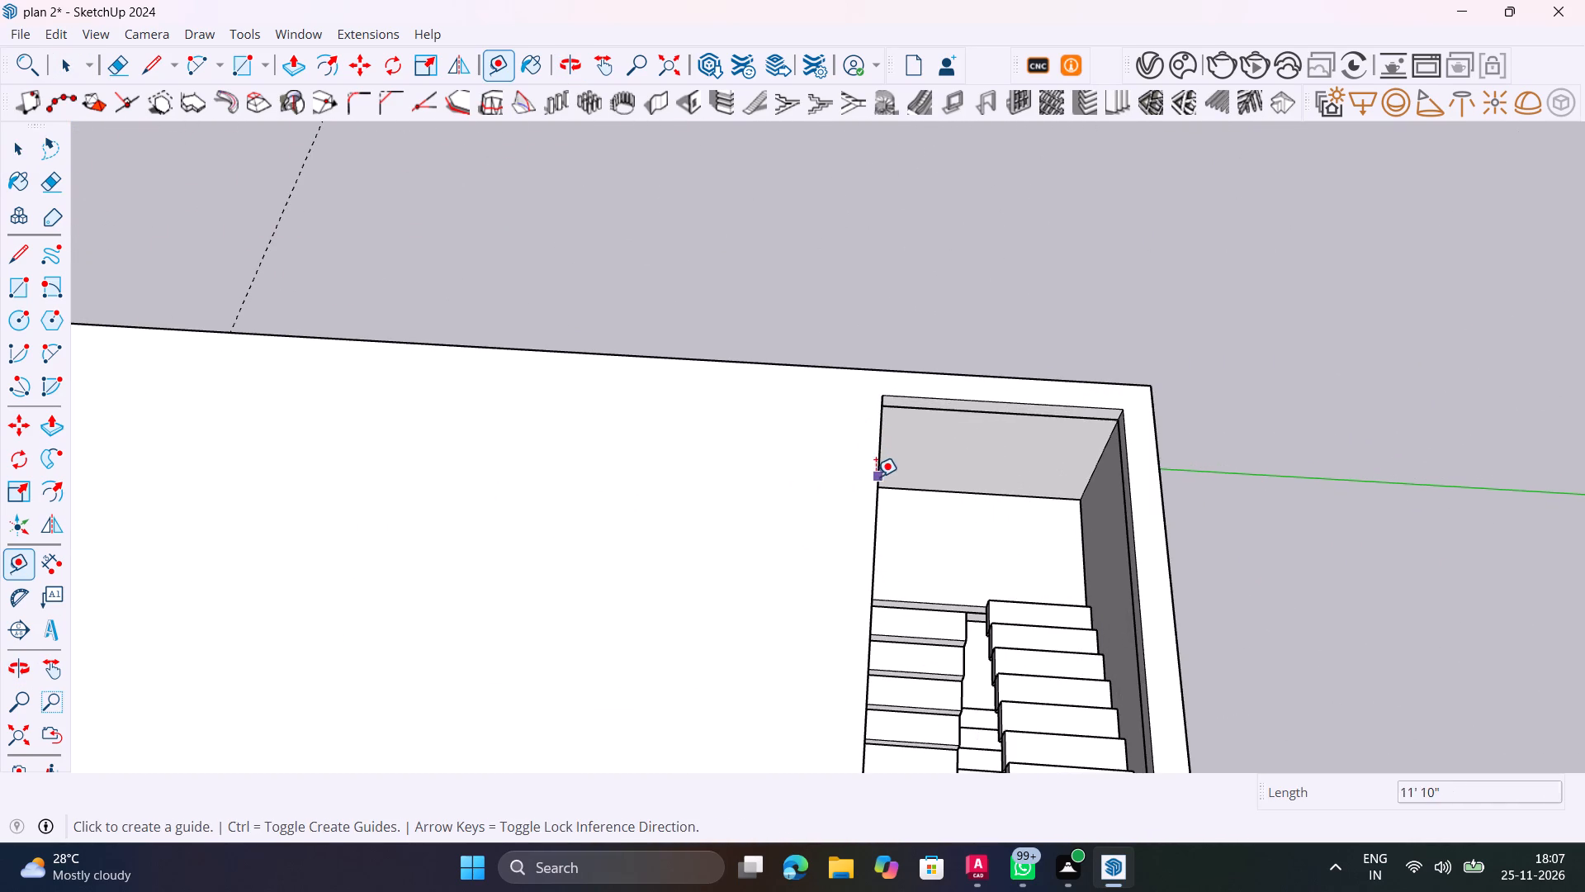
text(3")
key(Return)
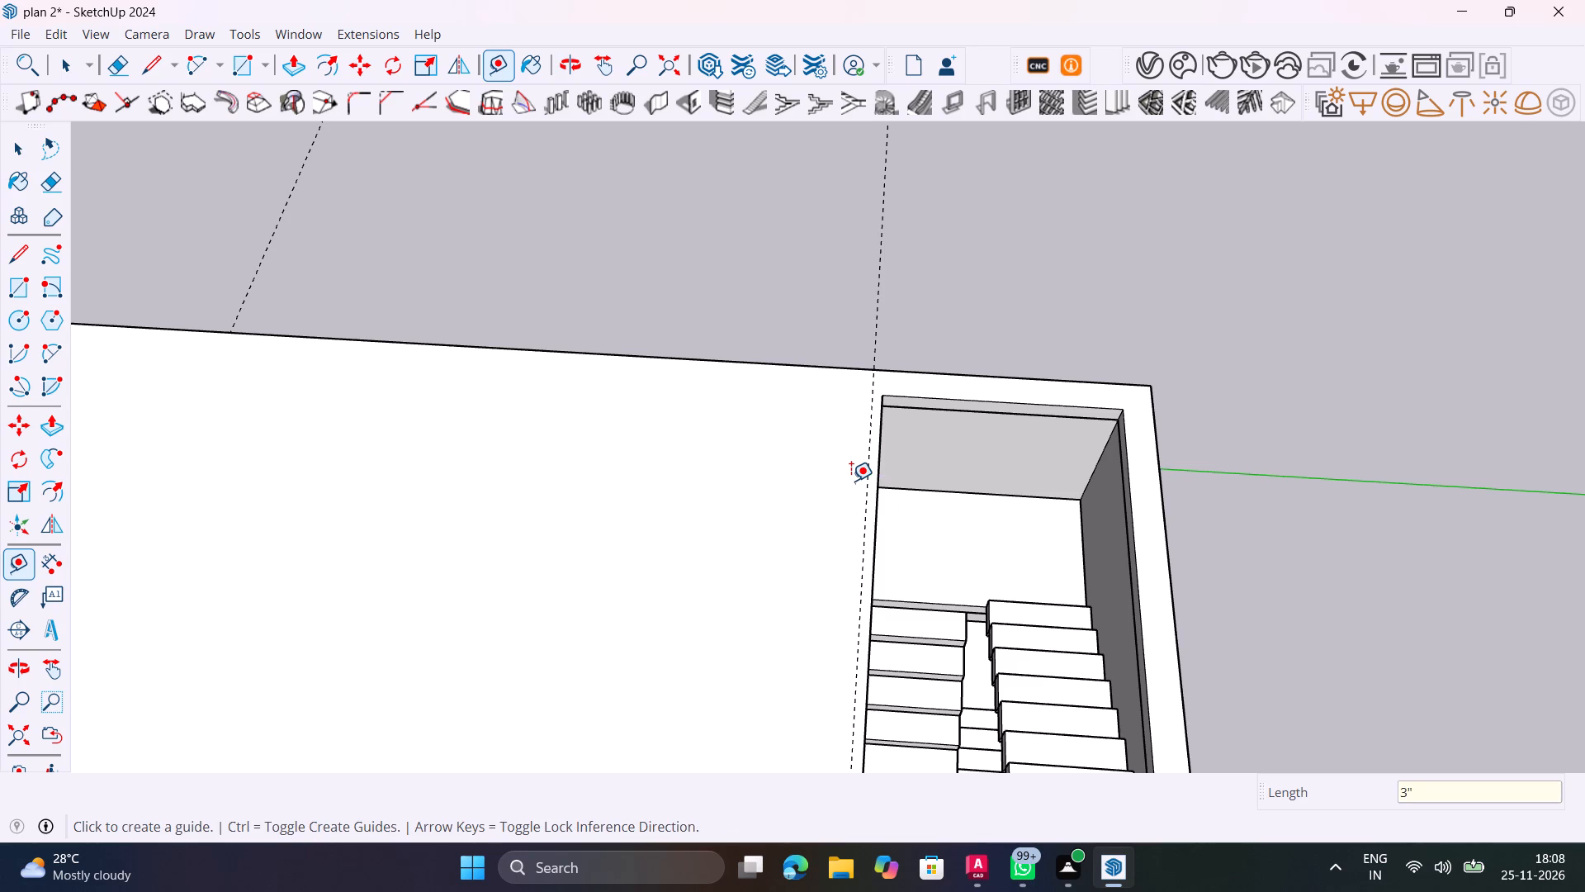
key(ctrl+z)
Place a guide line 9" in from the roof slab's rear edge, aligned with the stairwell opening's rear side.
scroll(1147, 467, down, 2)
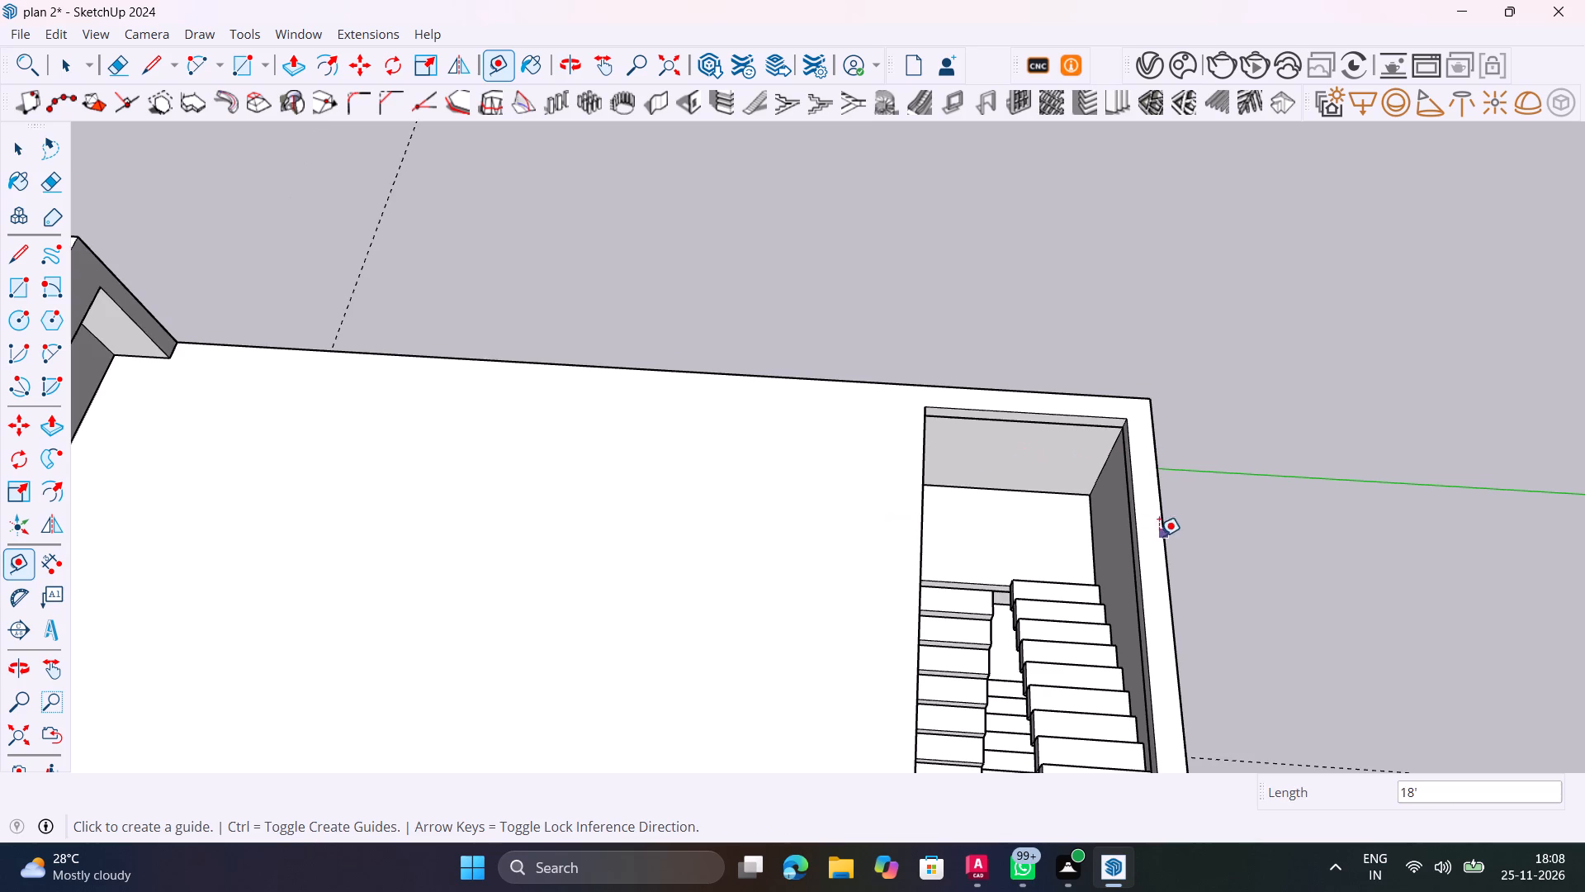
shift+middle_drag(962, 471, 788, 337)
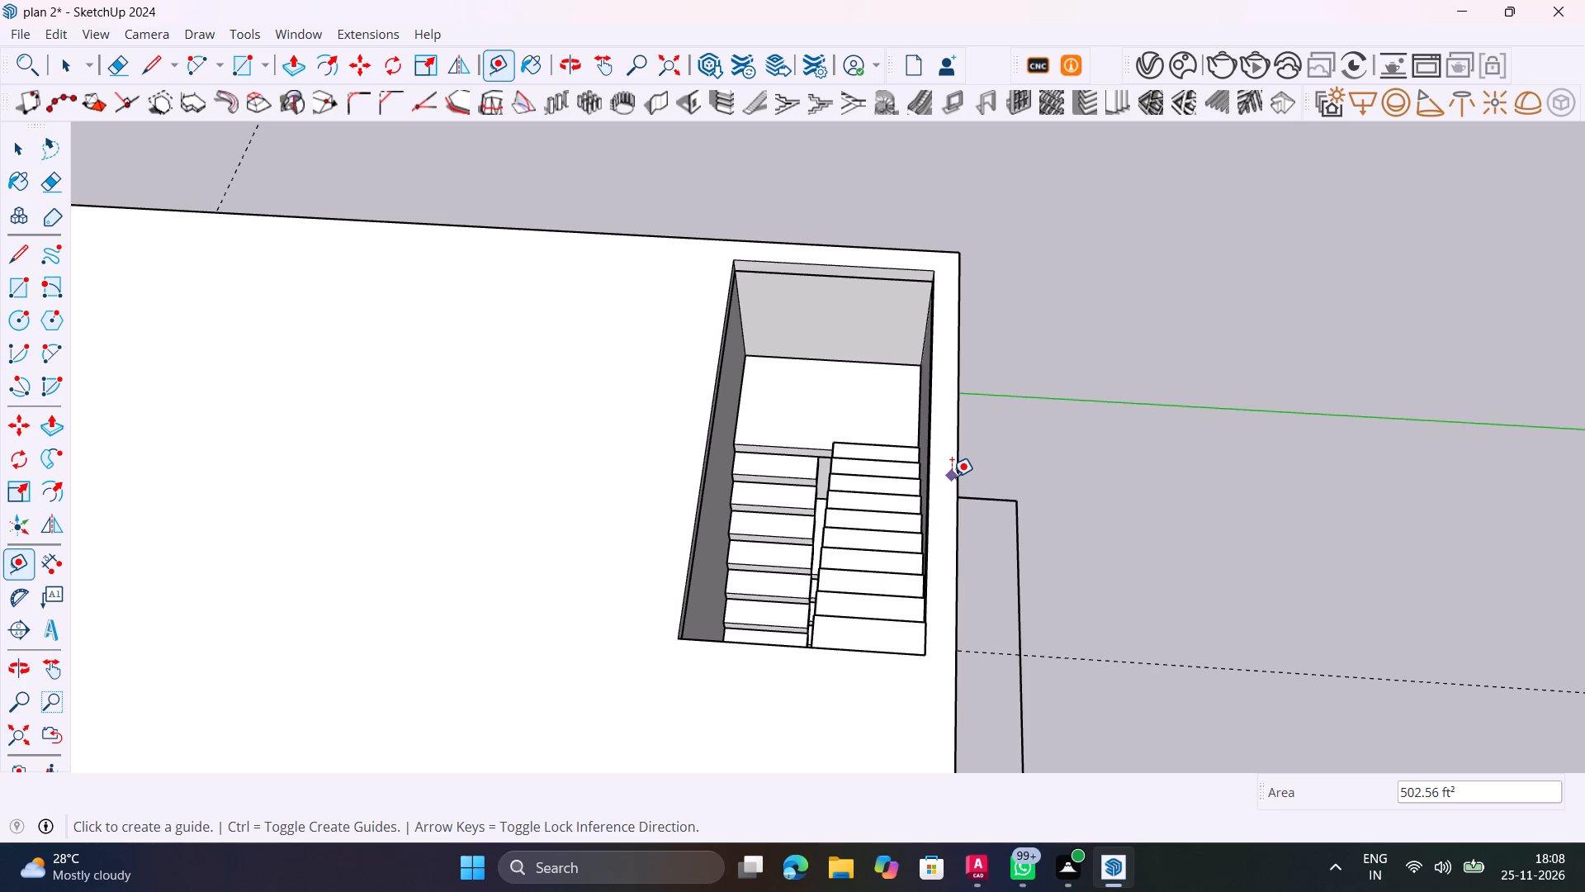
scroll(952, 477, up, 2)
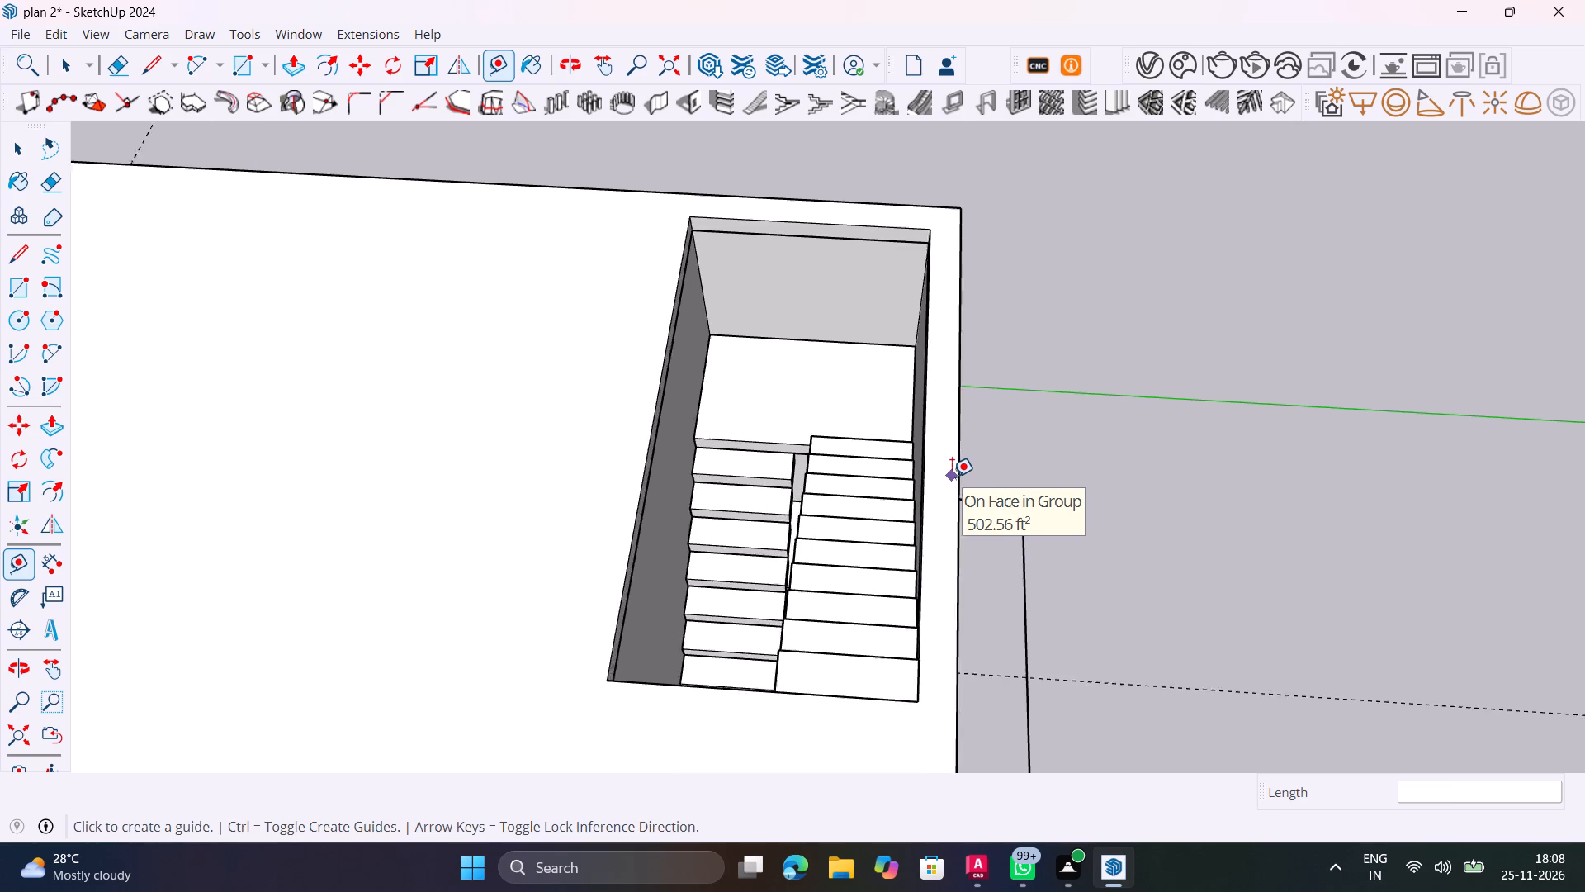
scroll(952, 477, up, 7)
scroll(954, 470, down, 17)
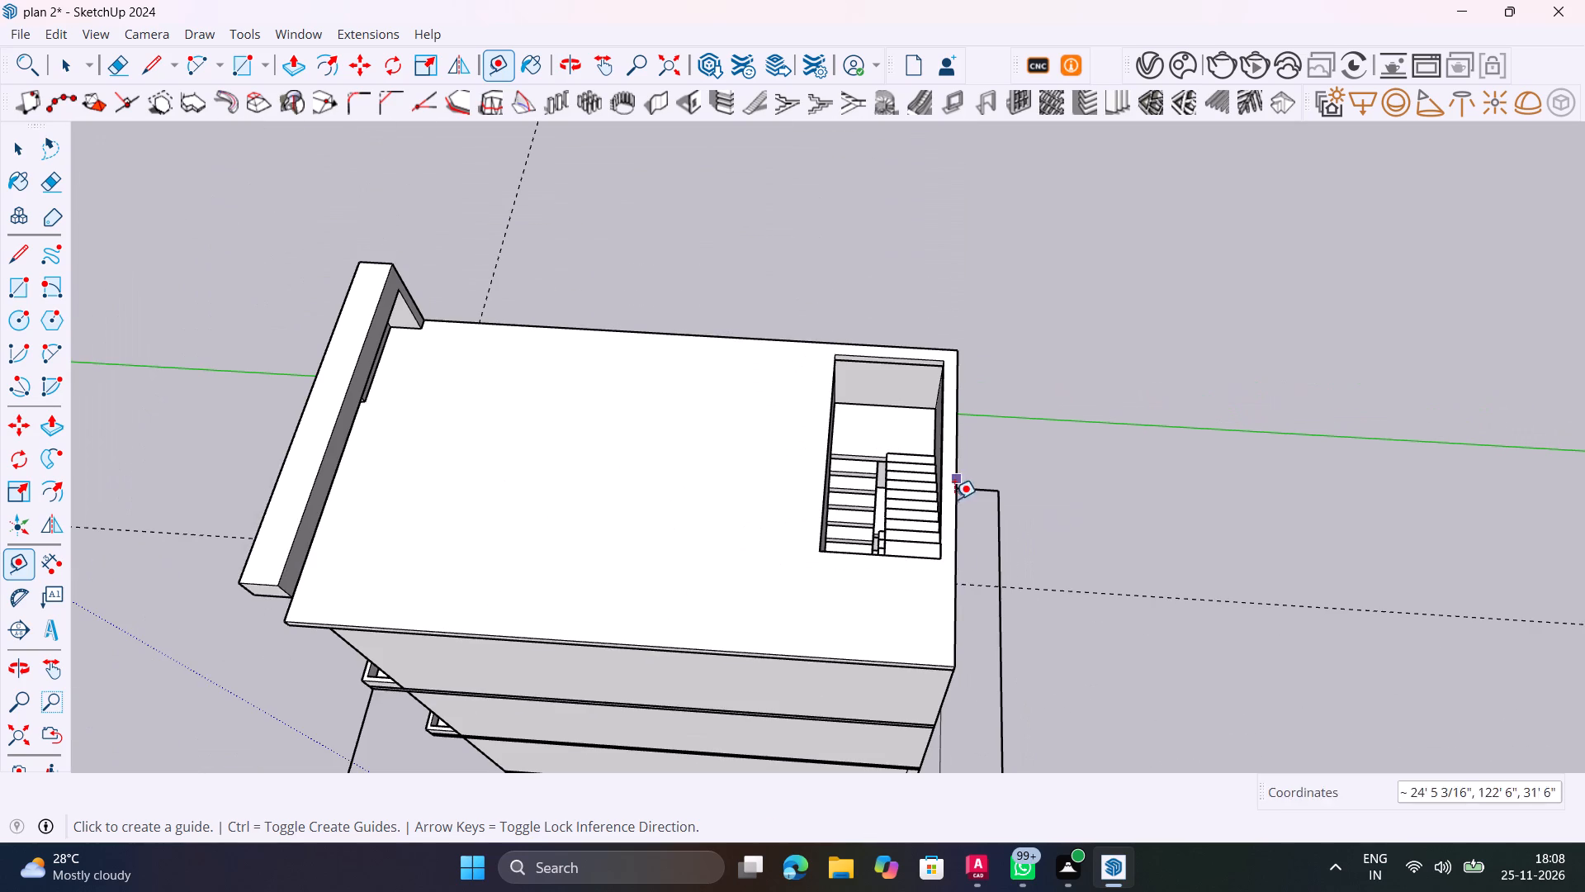
click(953, 603)
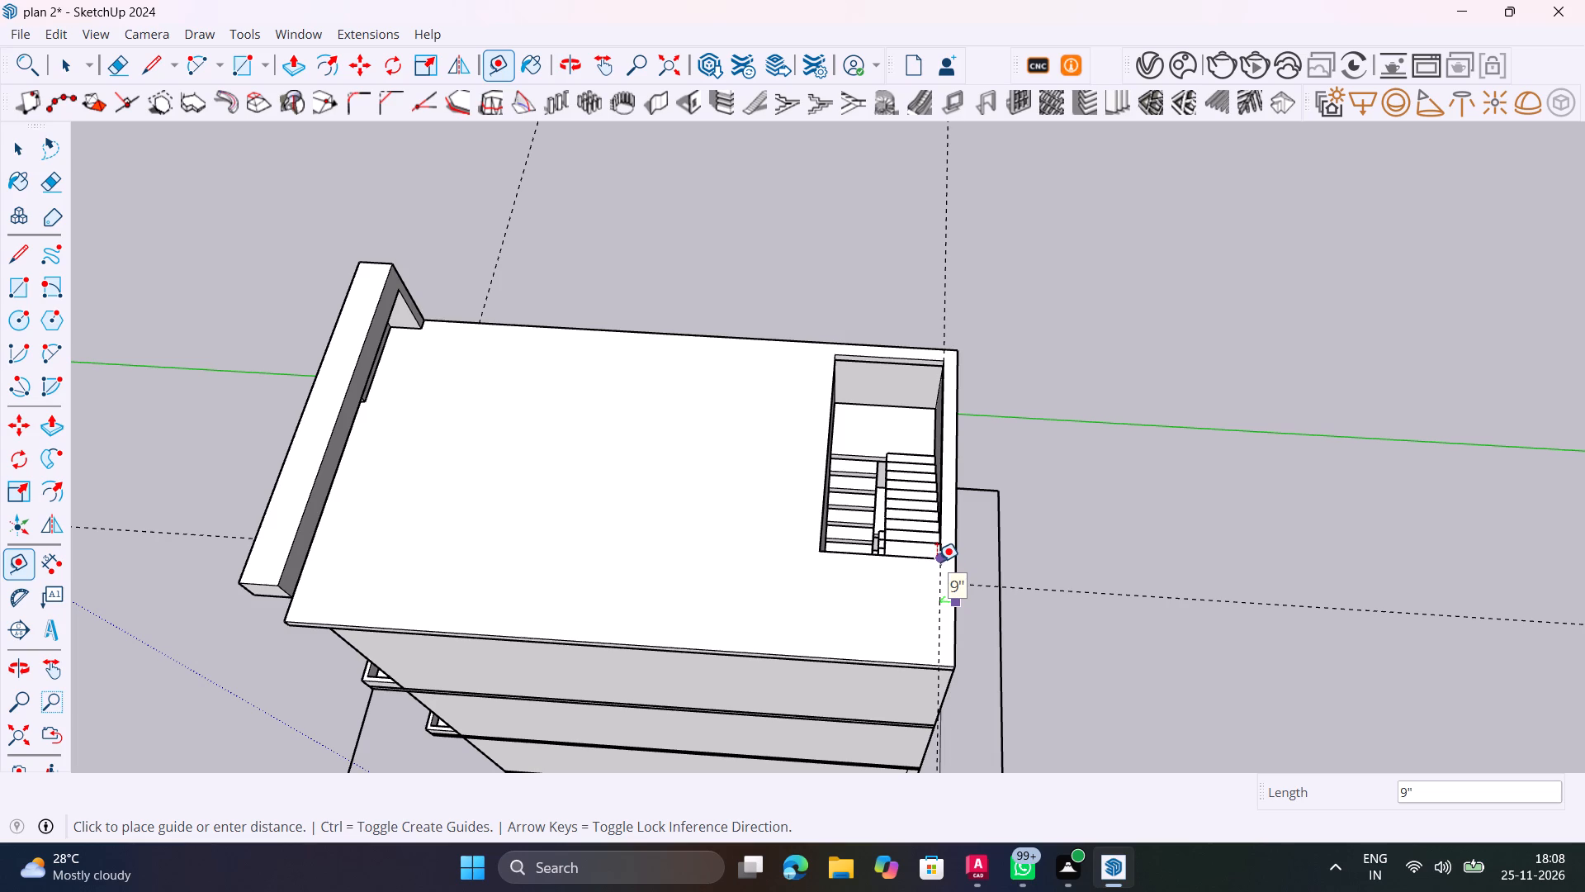
scroll(937, 562, up, 9)
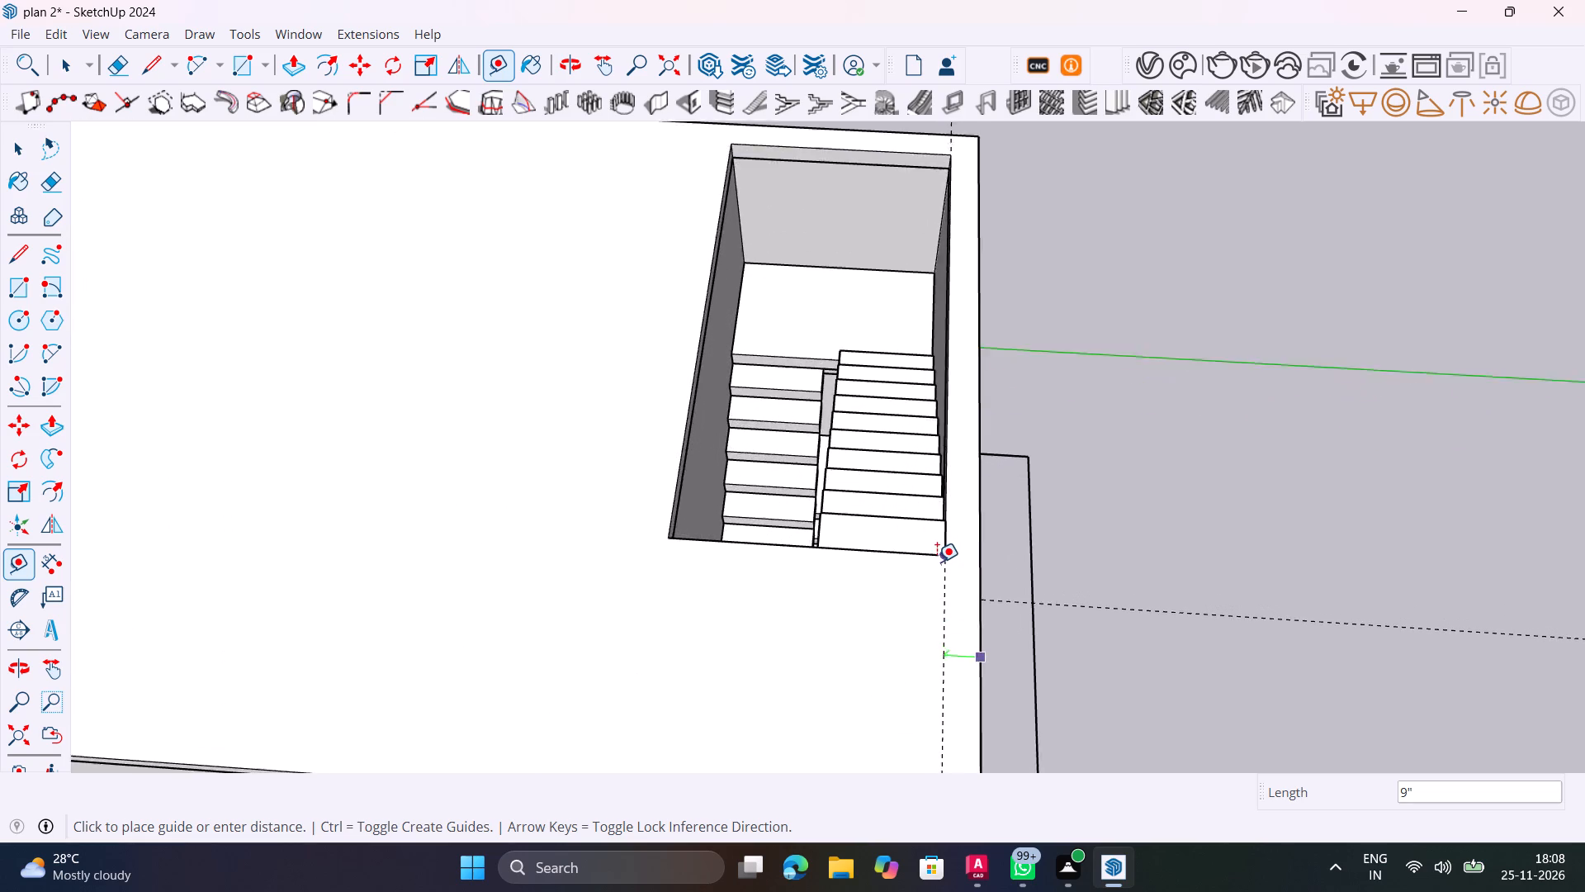
scroll(937, 562, up, 4)
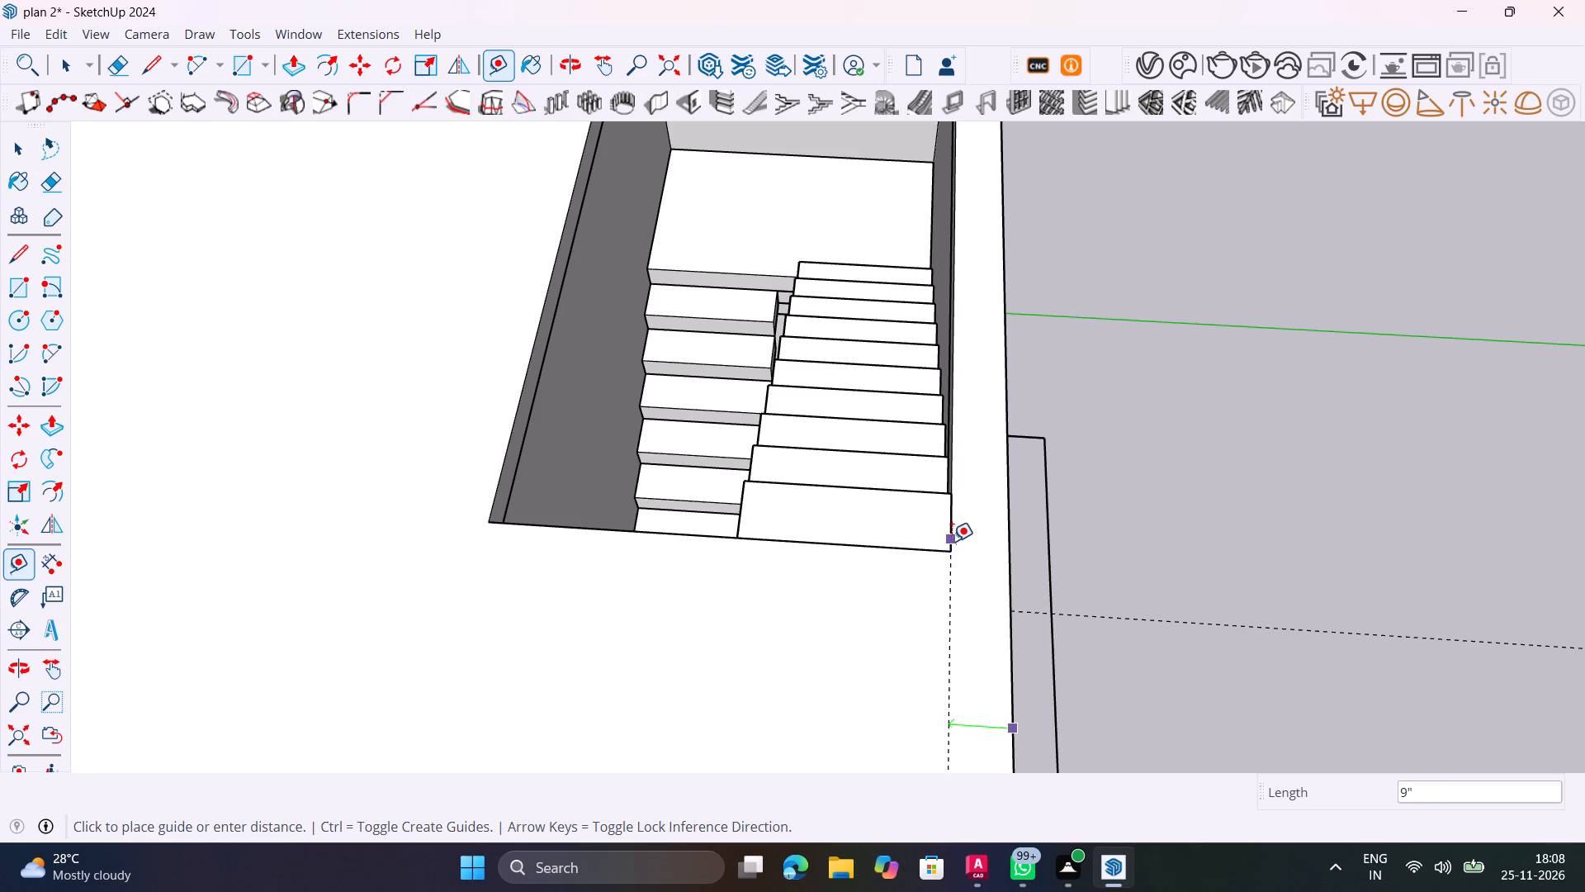
click(952, 541)
Place a second guide line 6" in from the roof slab's rear edge.
click(1010, 666)
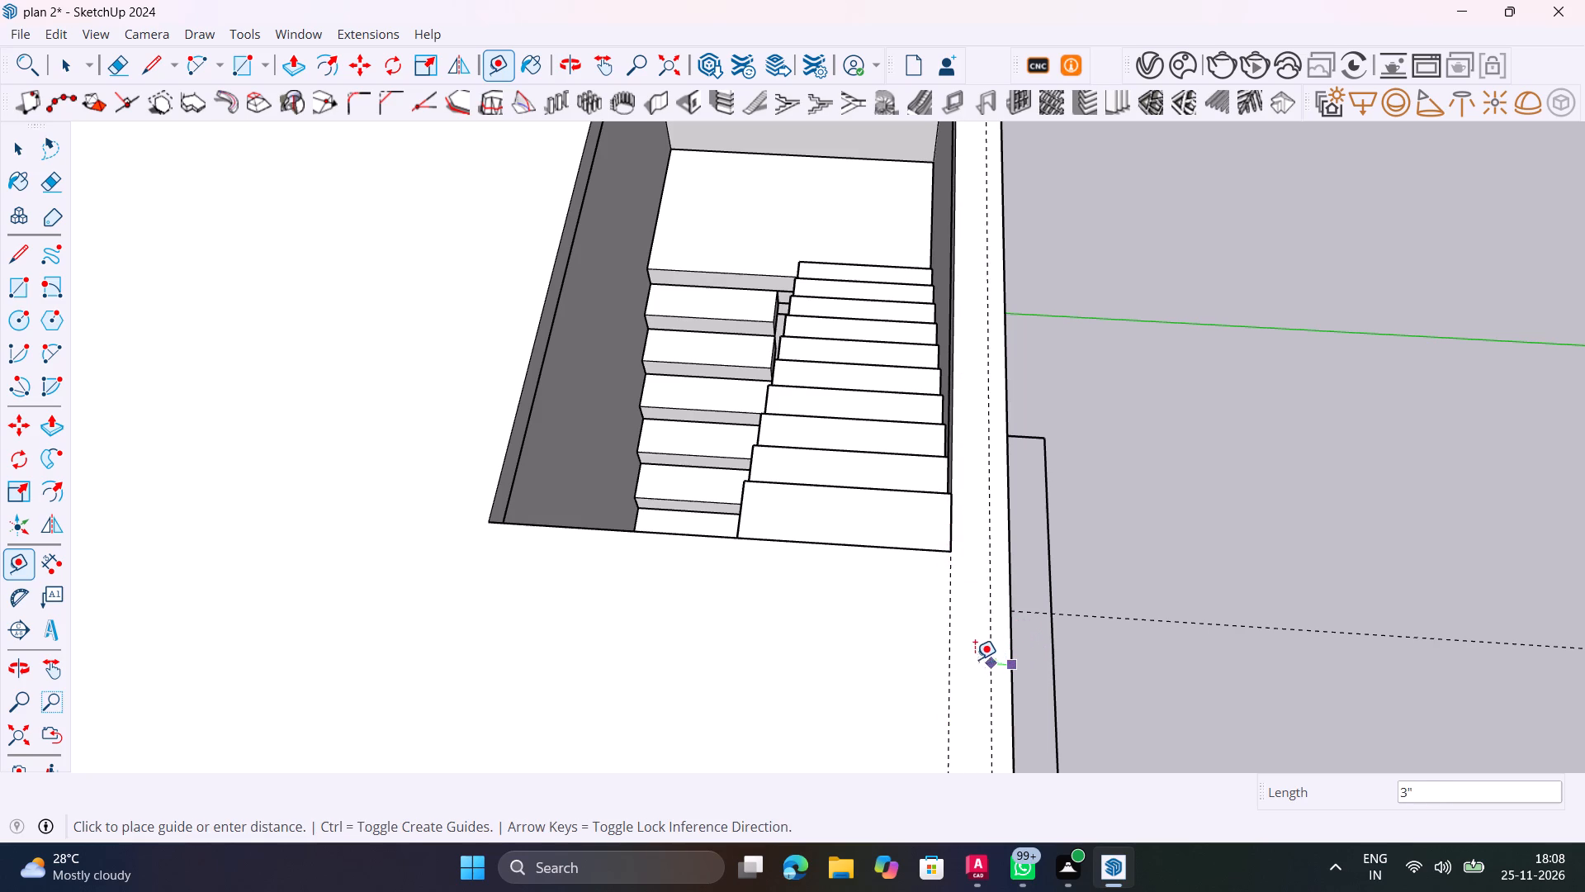
text(6")
key(Return)
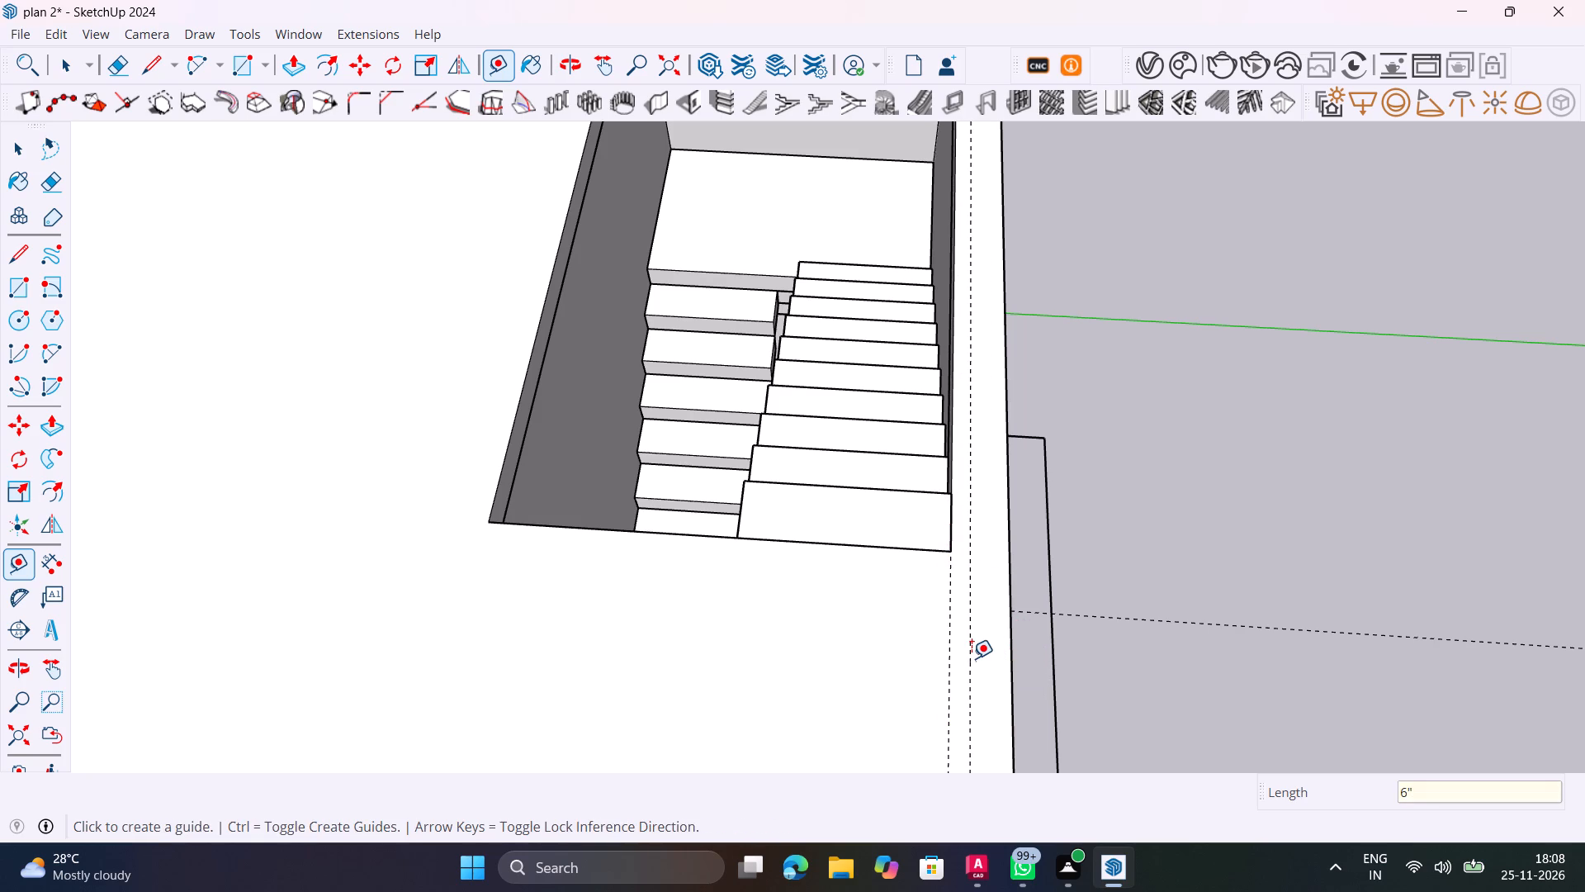
Place a guide line along the roof slab's rear edge, offset outward from the guide beside the stairwell opening.
scroll(977, 610, down, 4)
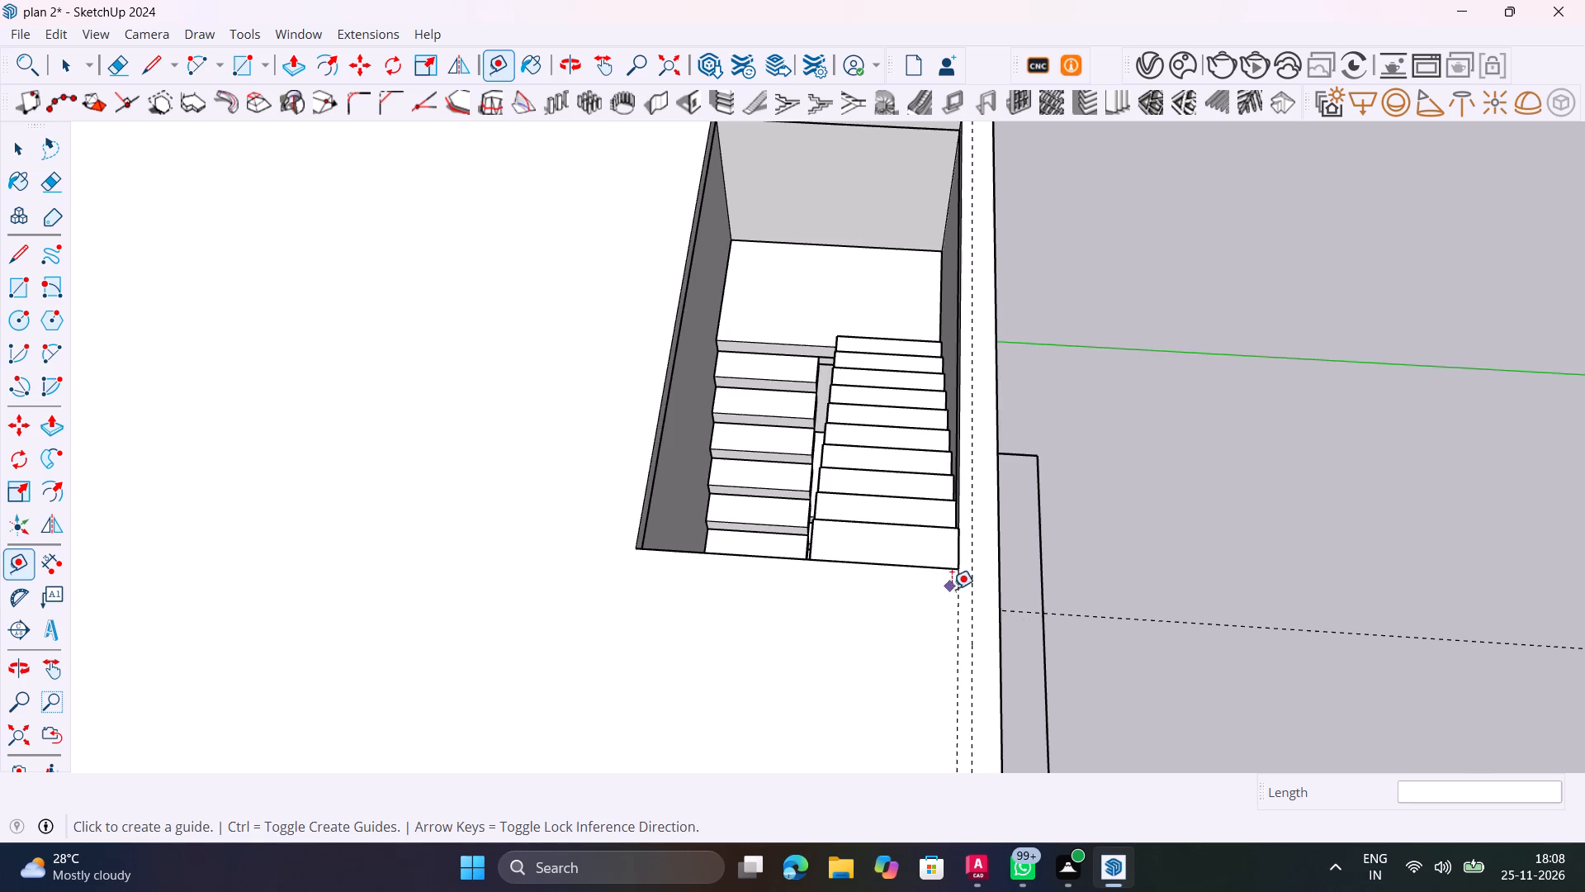
click(960, 596)
click(1001, 595)
scroll(908, 590, down, 5)
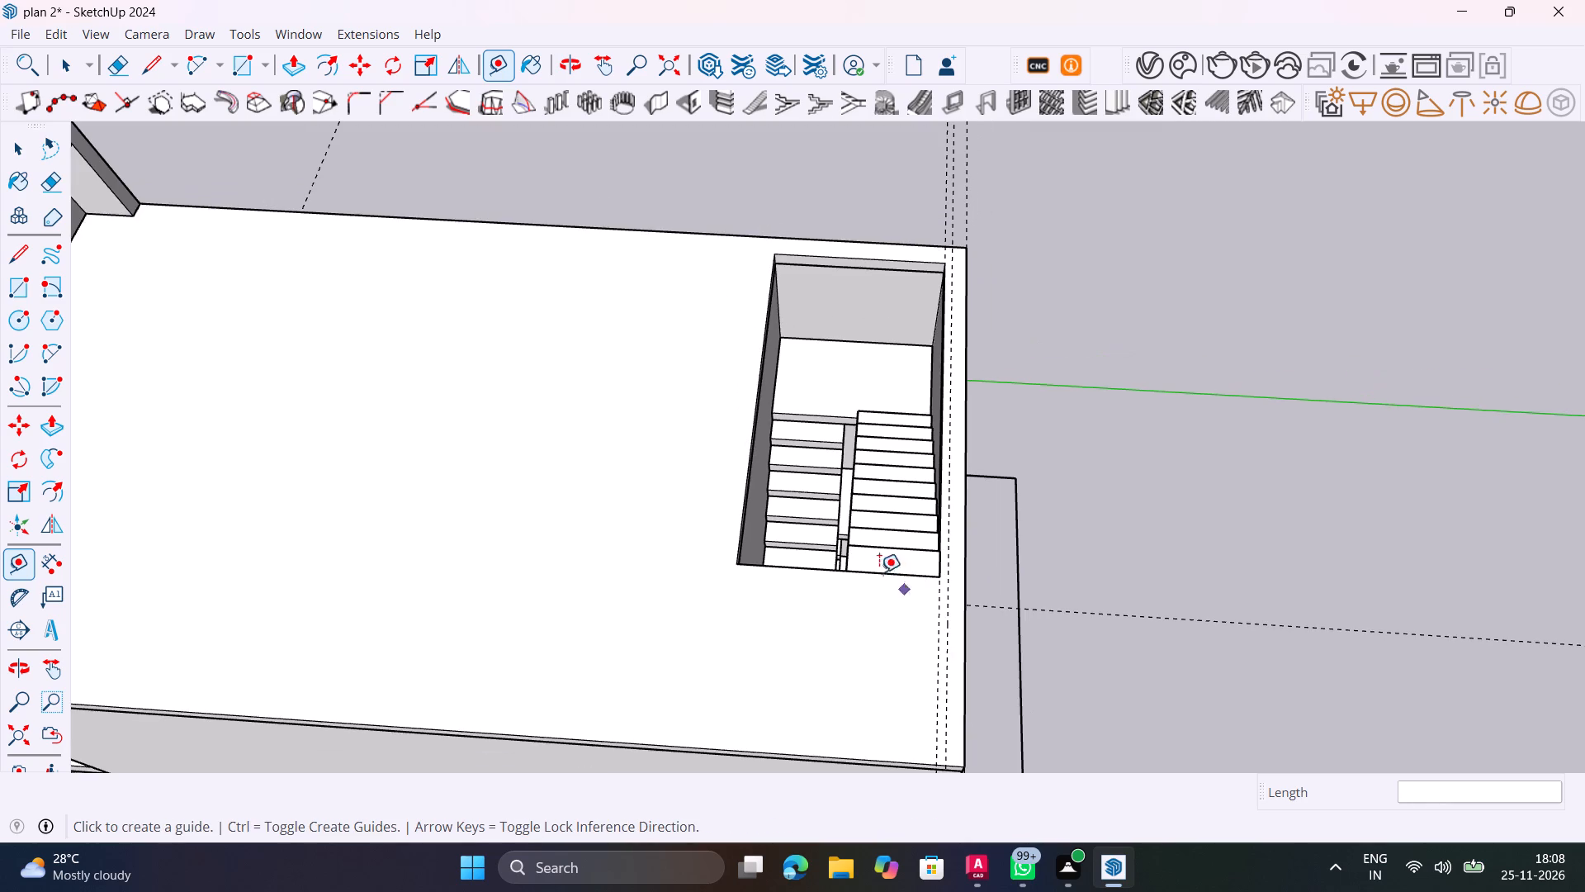
shift+scroll(701, 424, down, 1)
shift+middle_drag(701, 424, 159, 845)
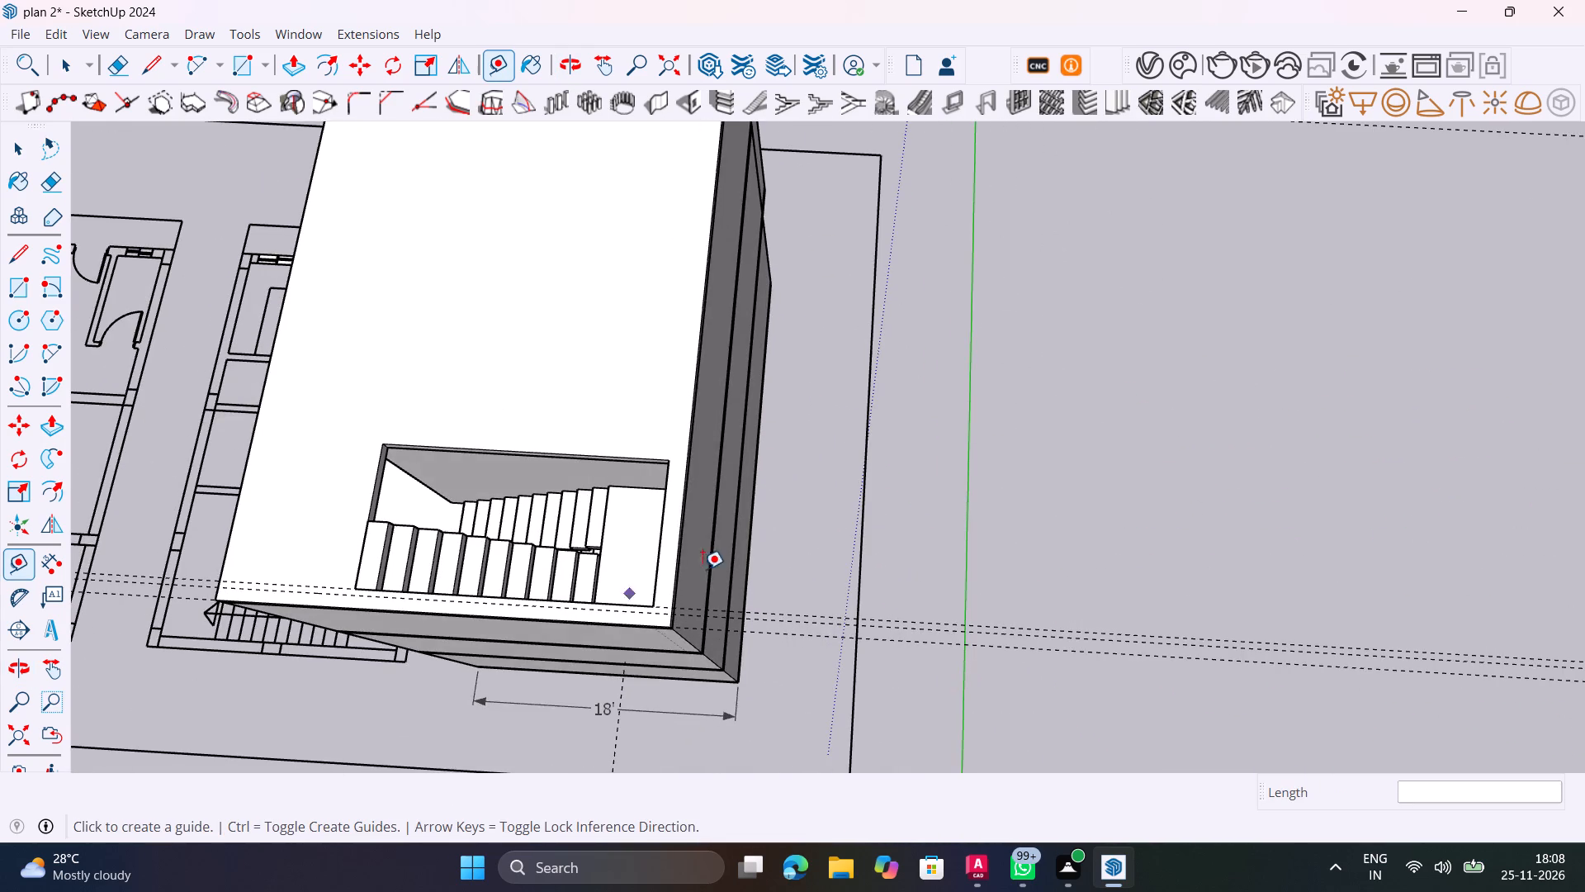
Place guide lines along the roof slab's long edge beside the stairwell and 9" in from it, aligned with the opening's short side.
scroll(707, 534, up, 11)
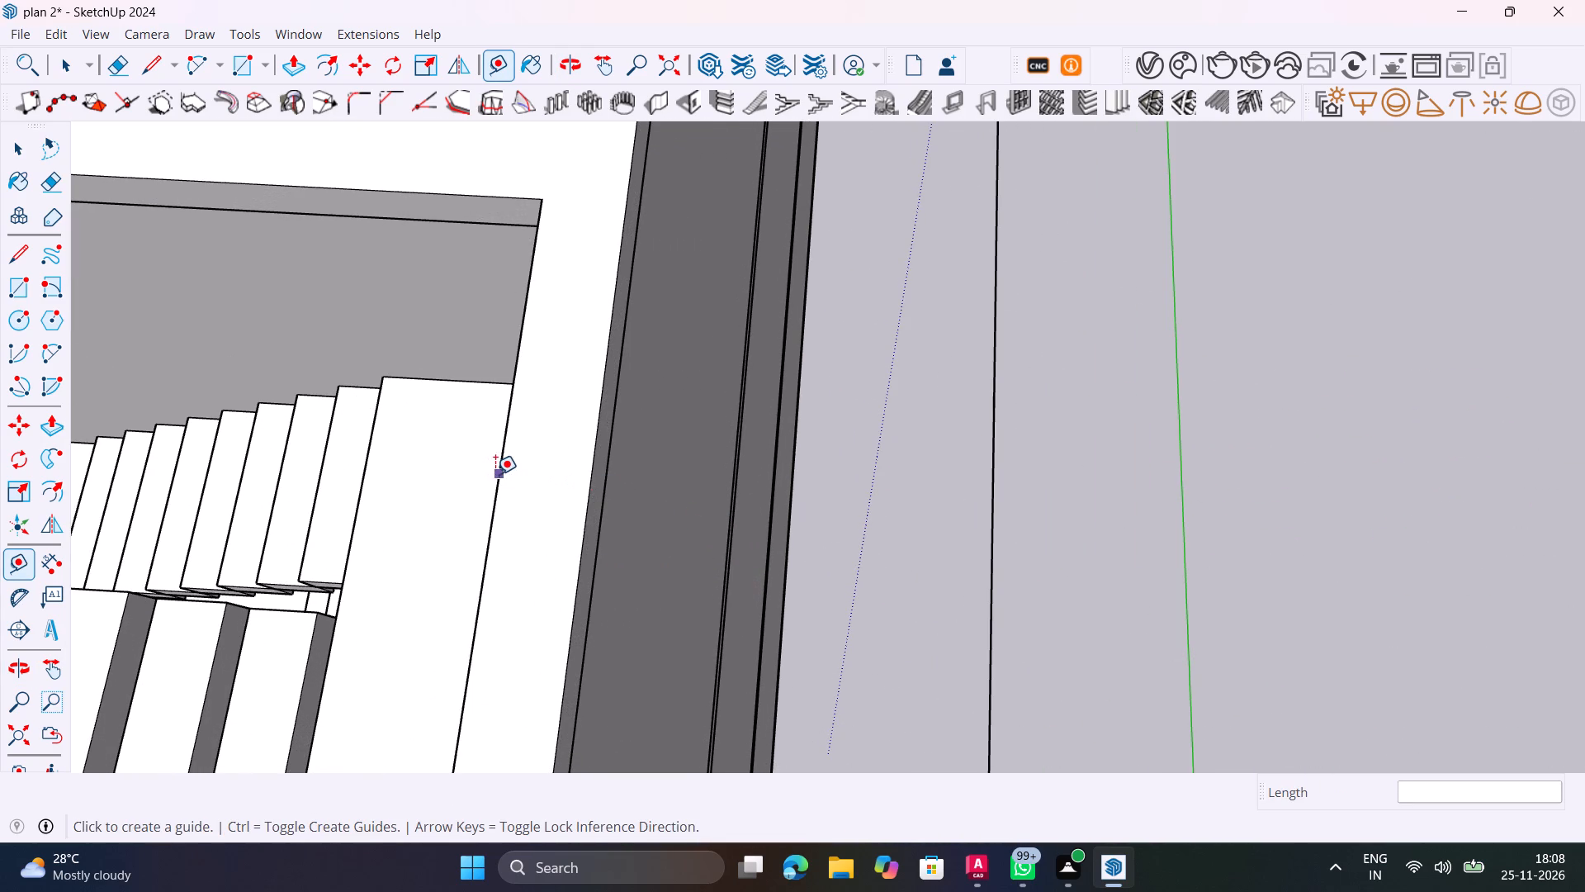
click(495, 474)
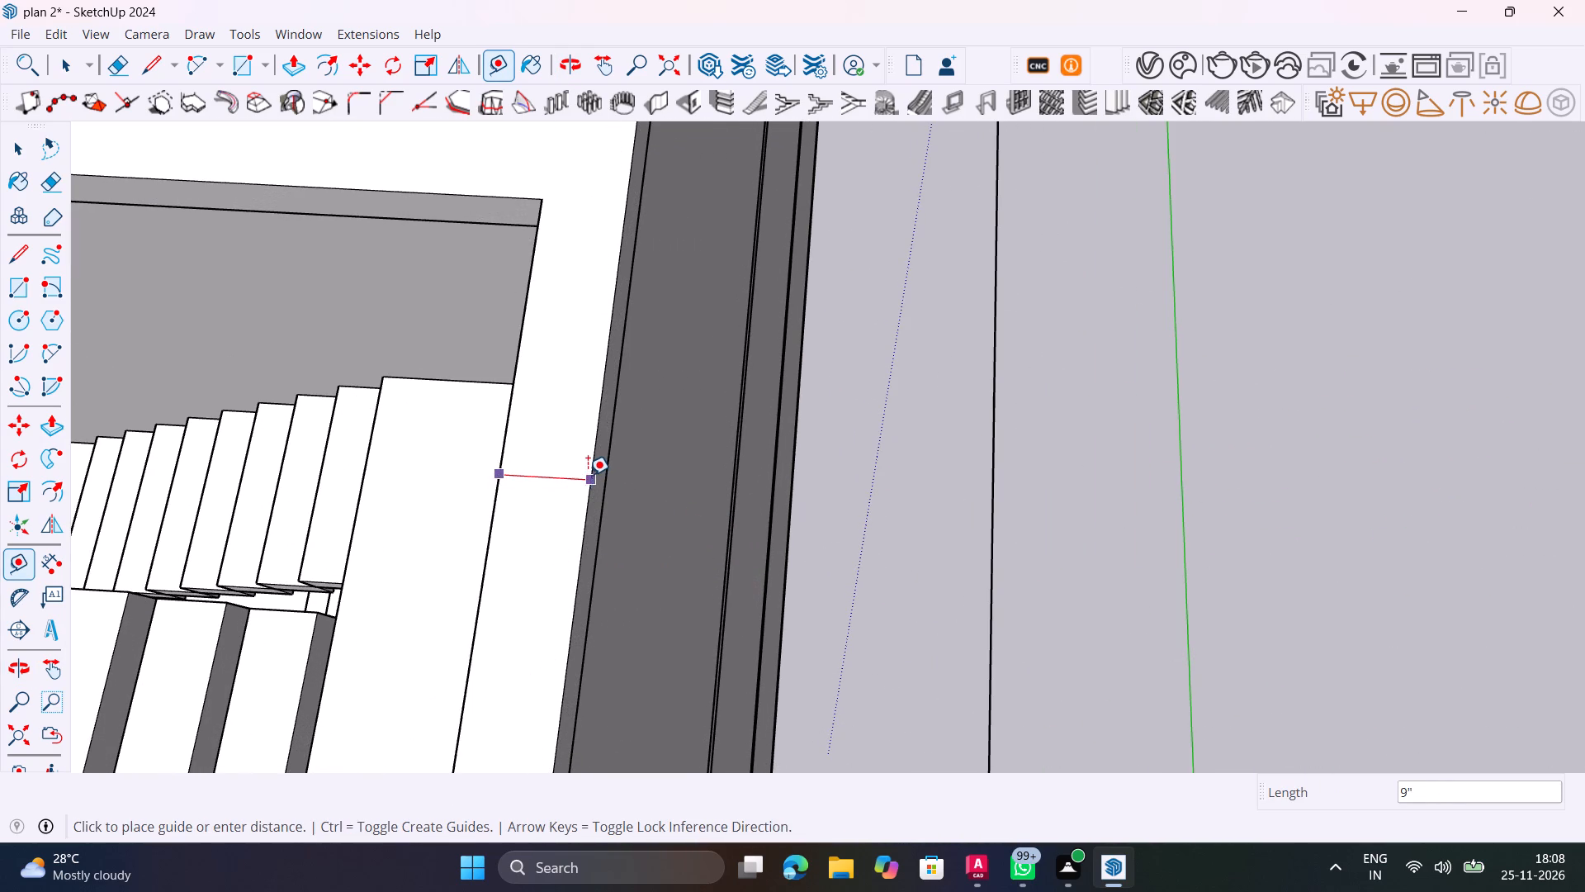
click(588, 475)
click(587, 475)
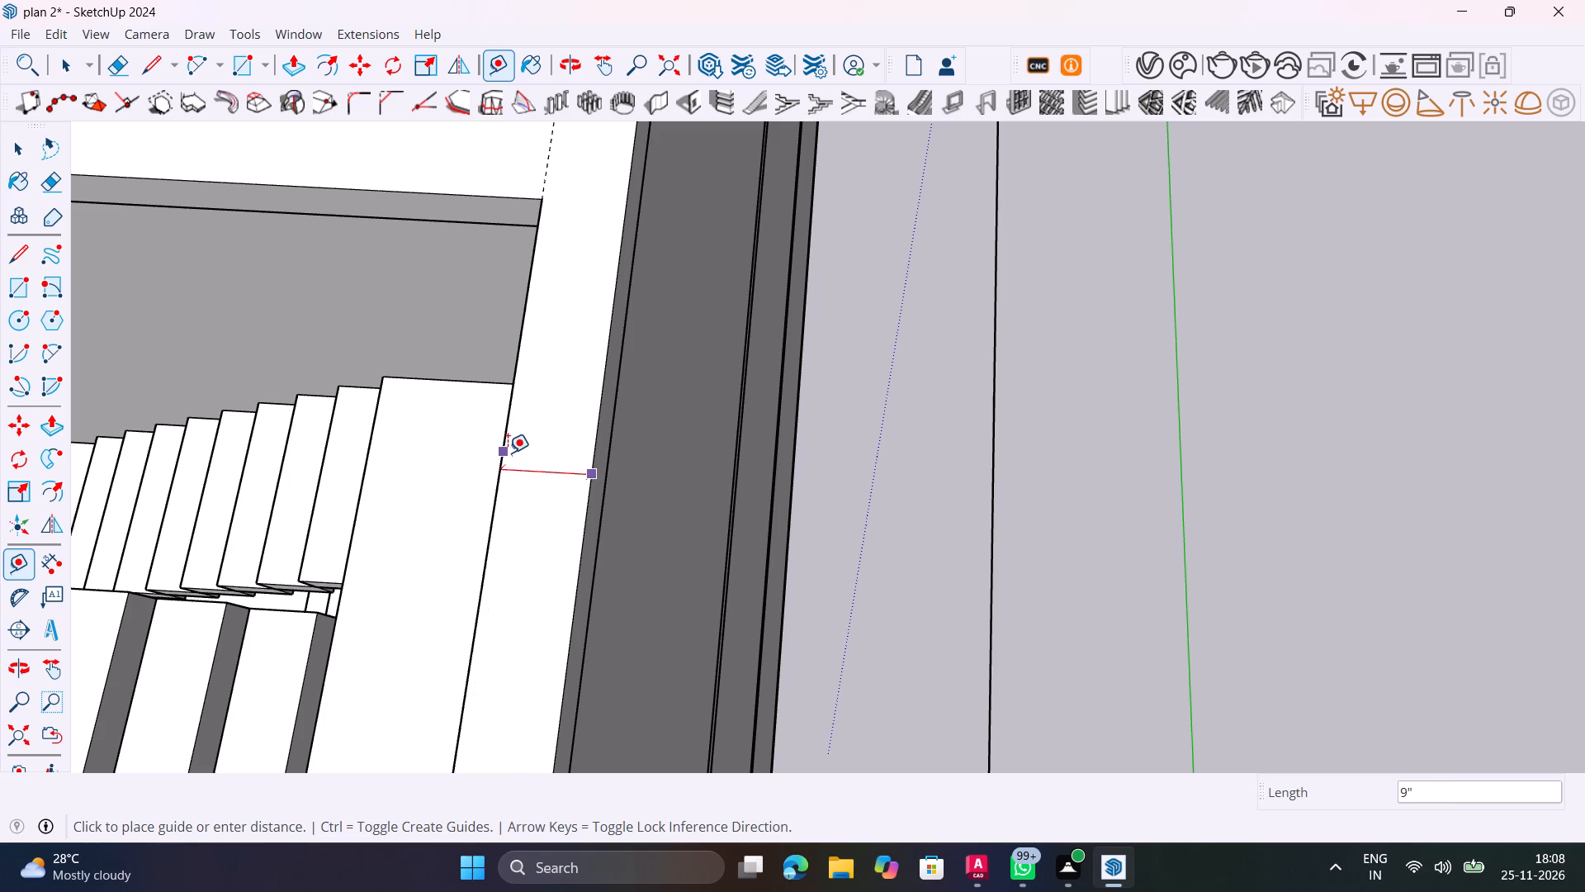
click(508, 453)
Place a guide line 9" outward from the stairwell opening's long inner edge, toward the open roof.
scroll(559, 494, down, 10)
shift+middle_drag(541, 453, 291, 605)
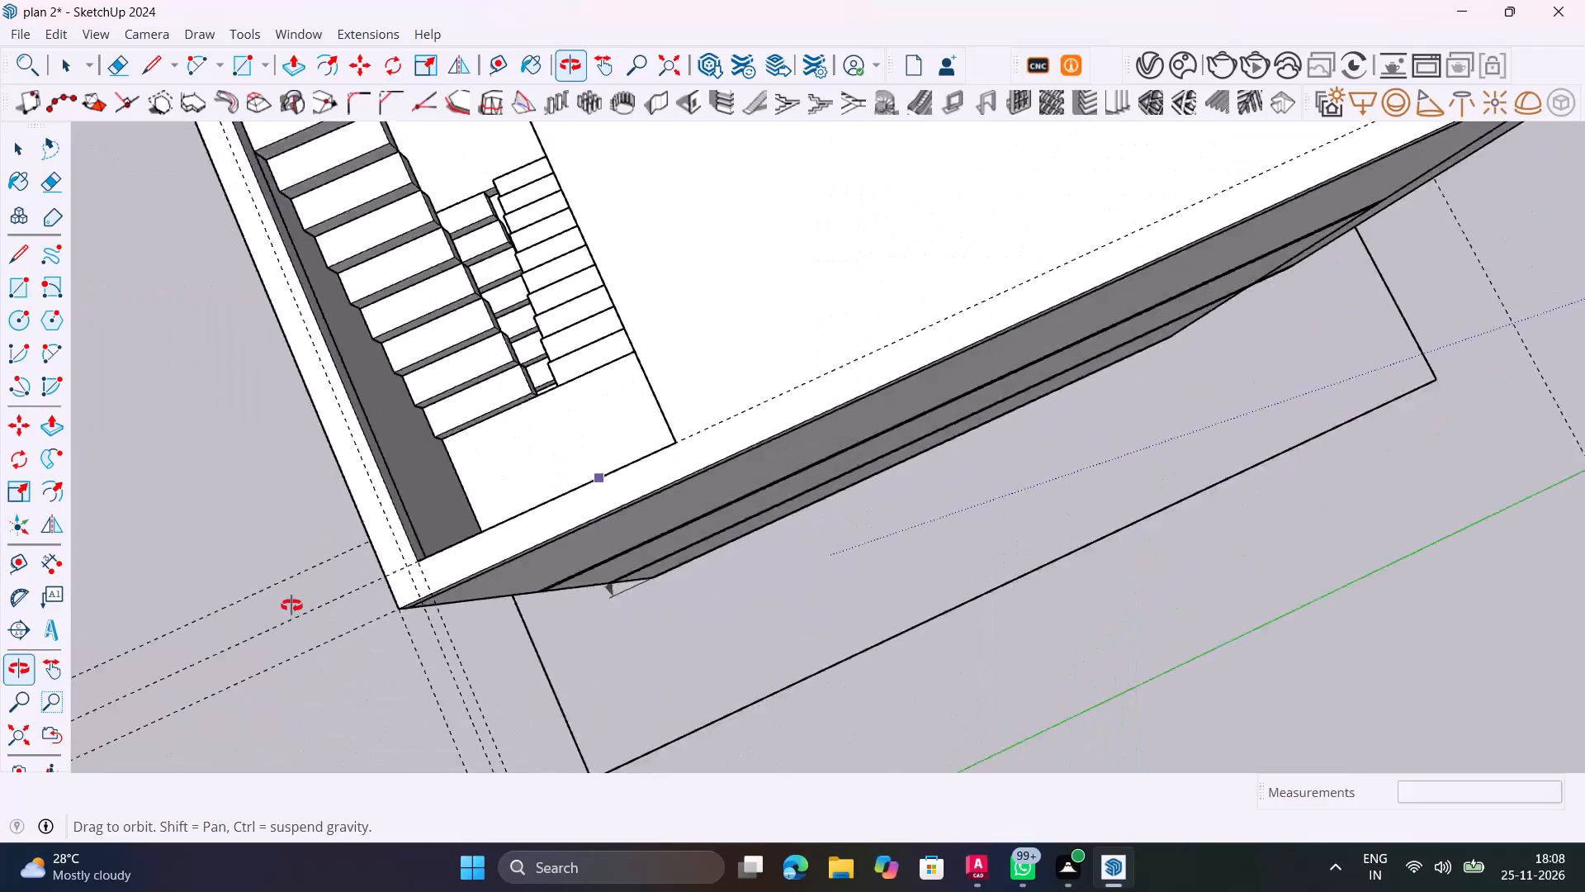
shift+middle_drag(291, 605, 286, 604)
shift+middle_drag(736, 324, 880, 544)
click(785, 524)
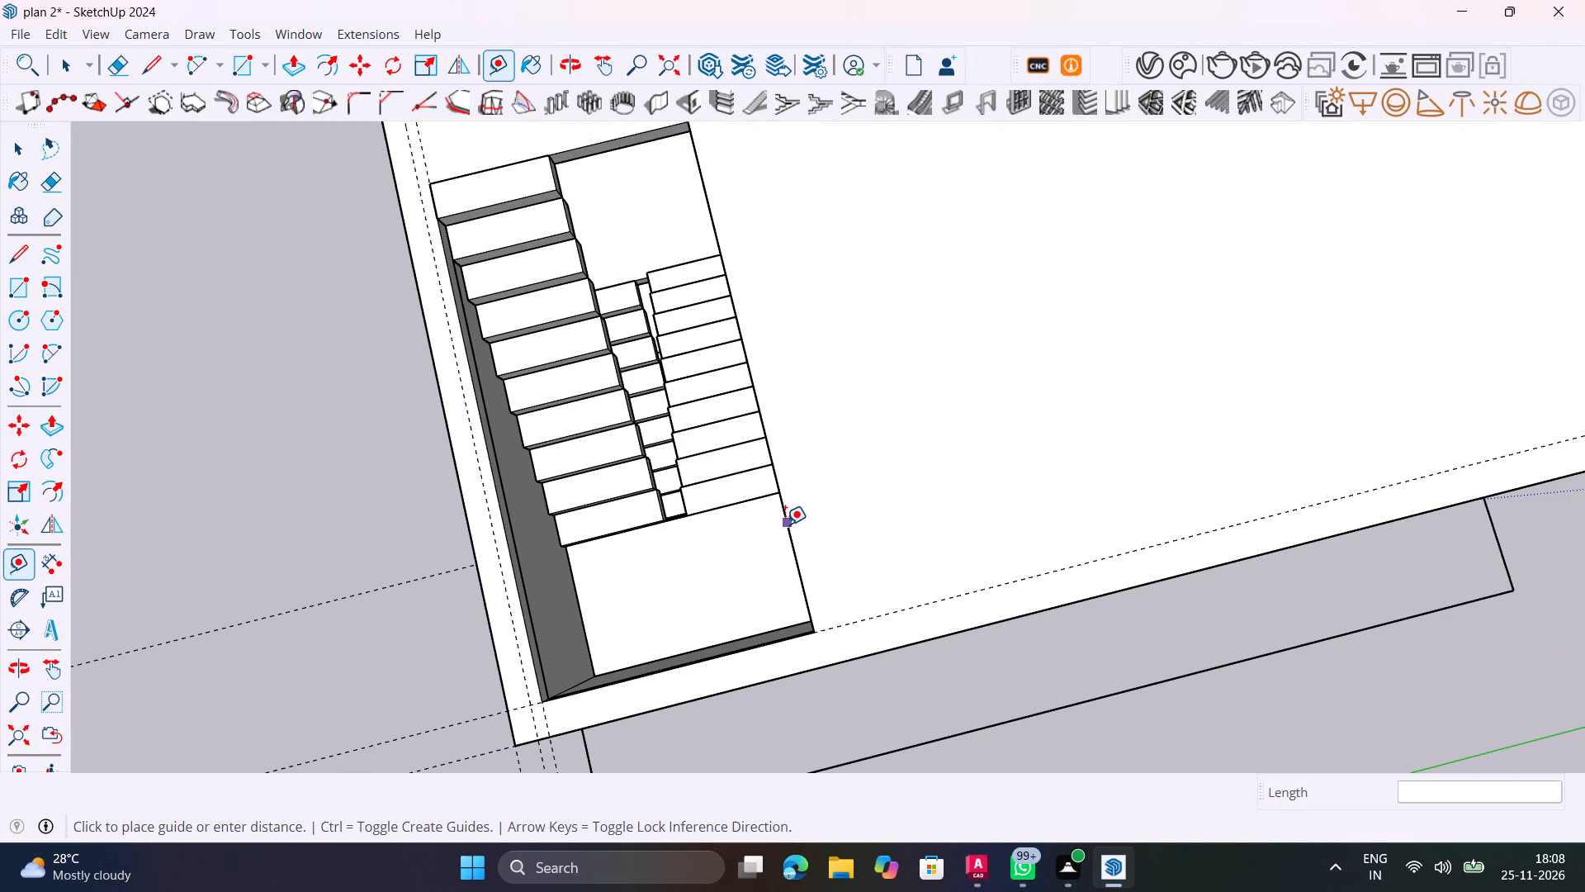
text(9")
key(Return)
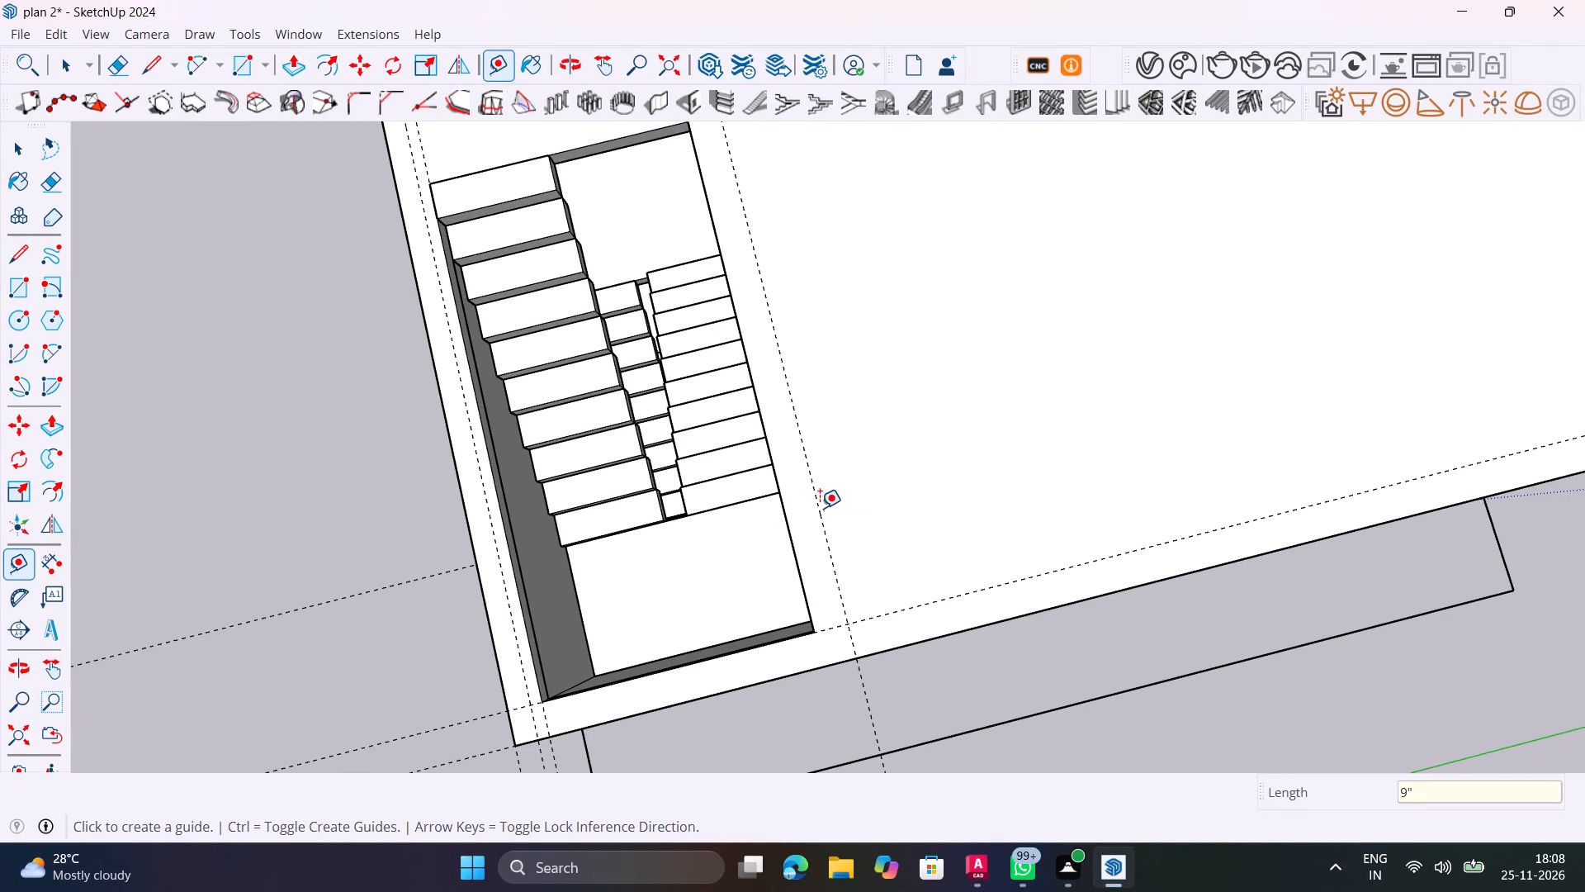
Place a guide line along the stairwell opening's long inner edge, offset back from the 9" guide.
click(819, 508)
click(792, 524)
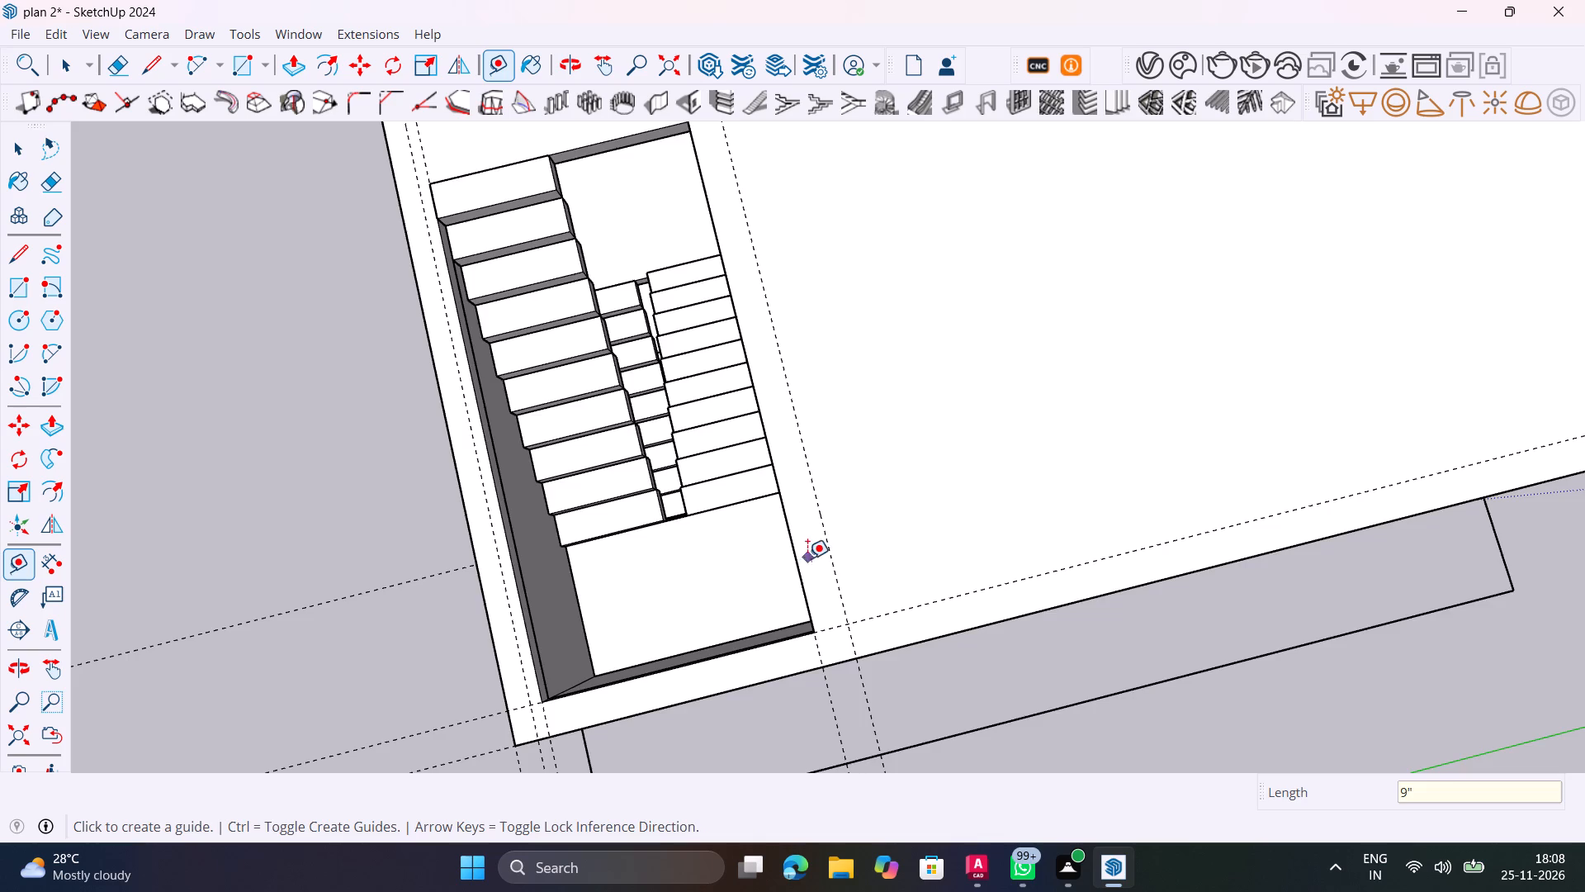
scroll(788, 579, down, 7)
key(space)
Draw a 9" by 7' 6" rectangle on the roof slab along the stairwell opening's short outer side.
middle_drag(712, 610, 1570, 496)
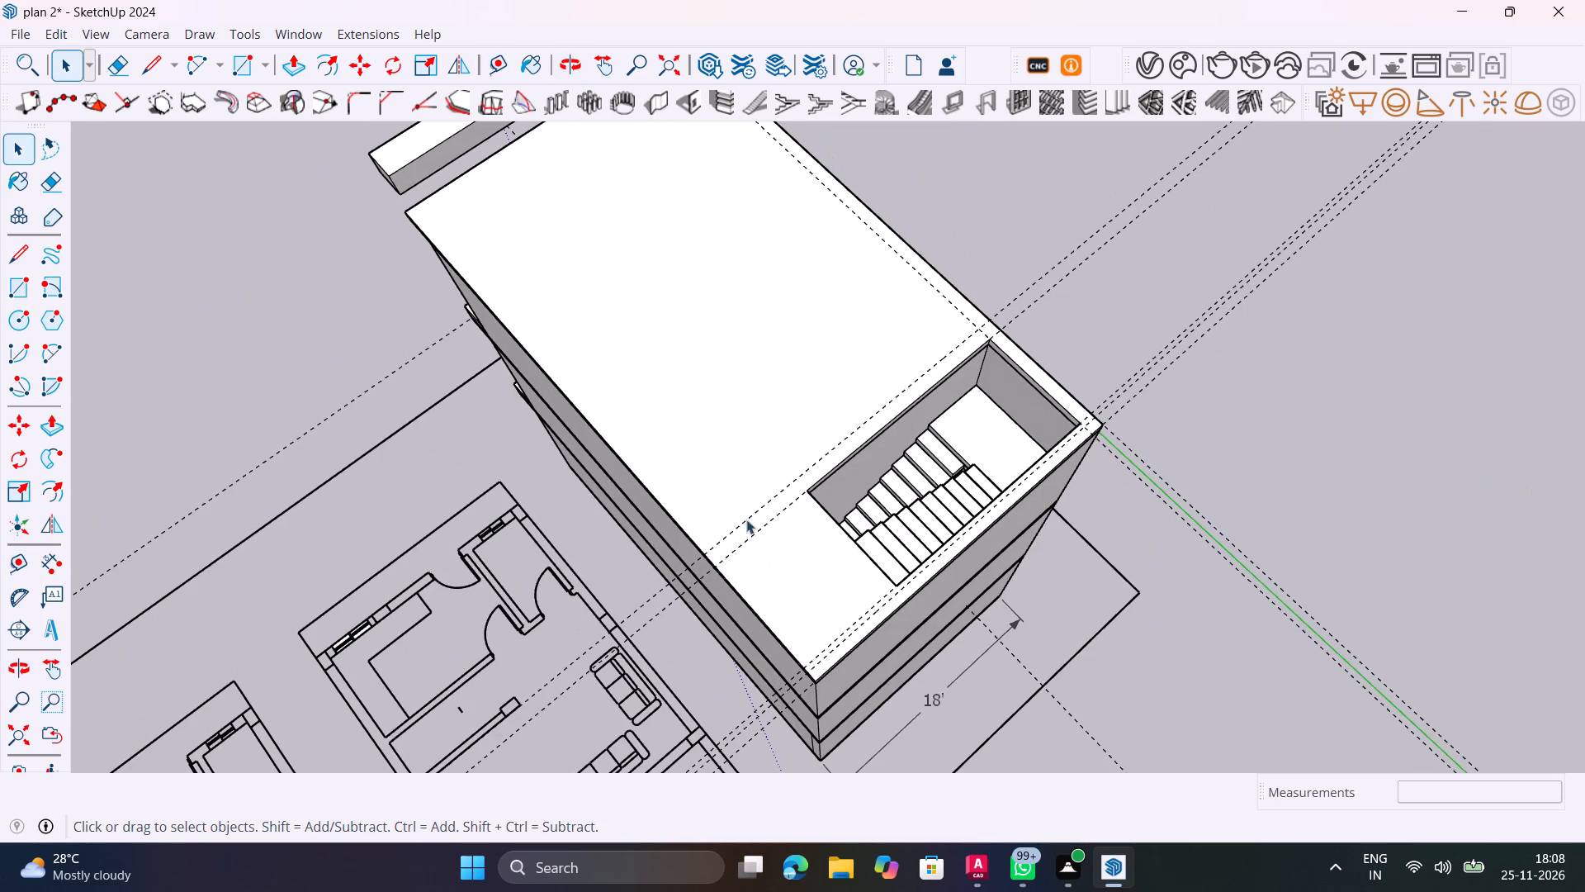
scroll(826, 435, up, 11)
shift+middle_drag(830, 501, 783, 572)
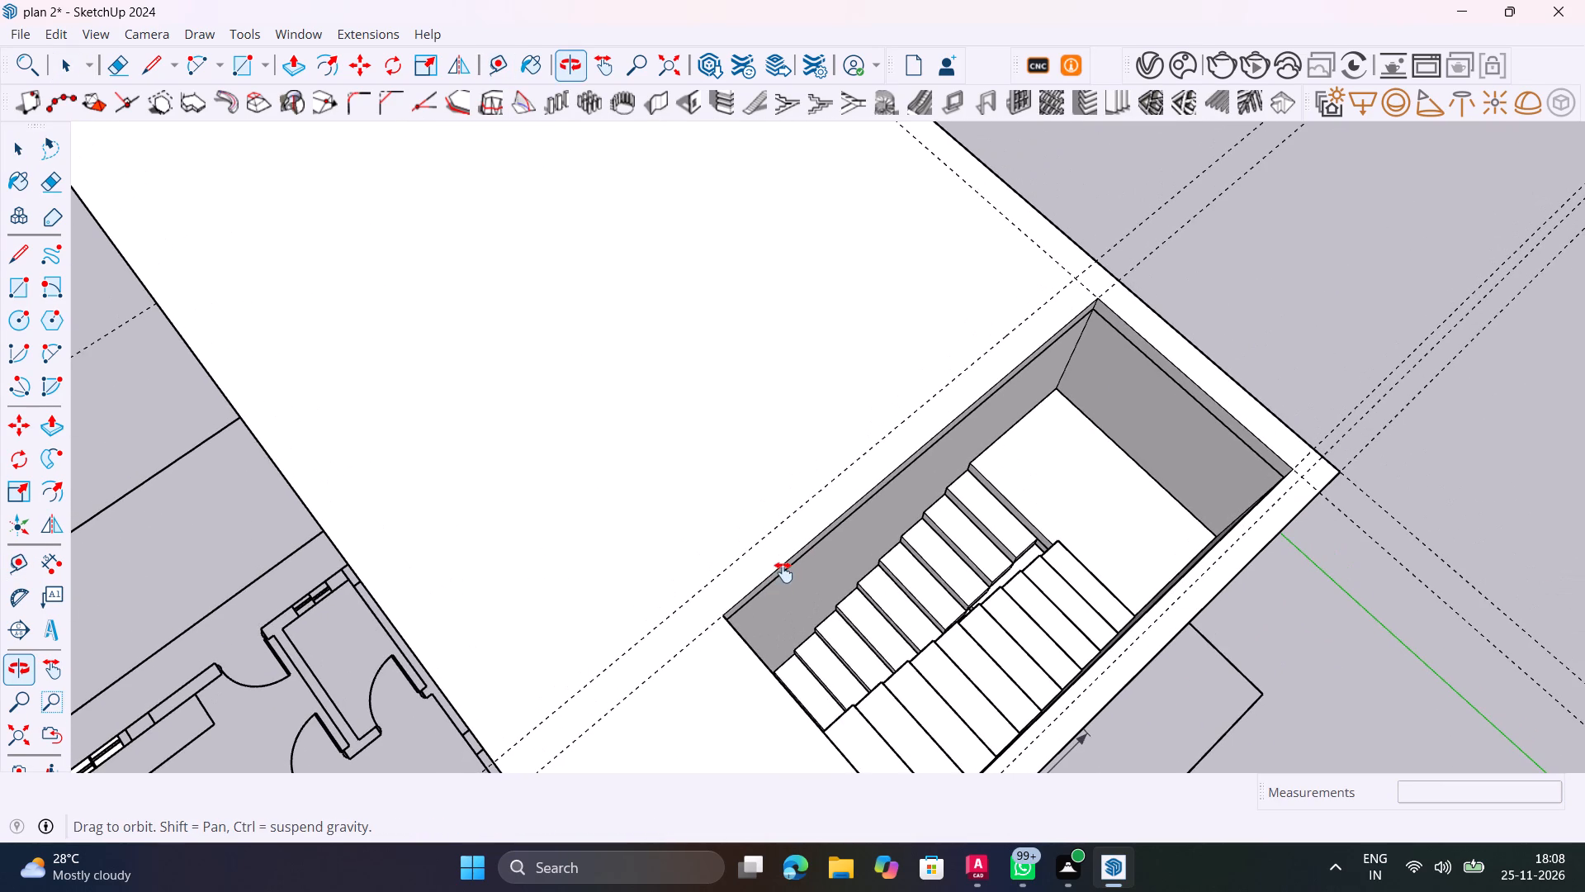
shift+middle_drag(783, 572, 783, 572)
key(r)
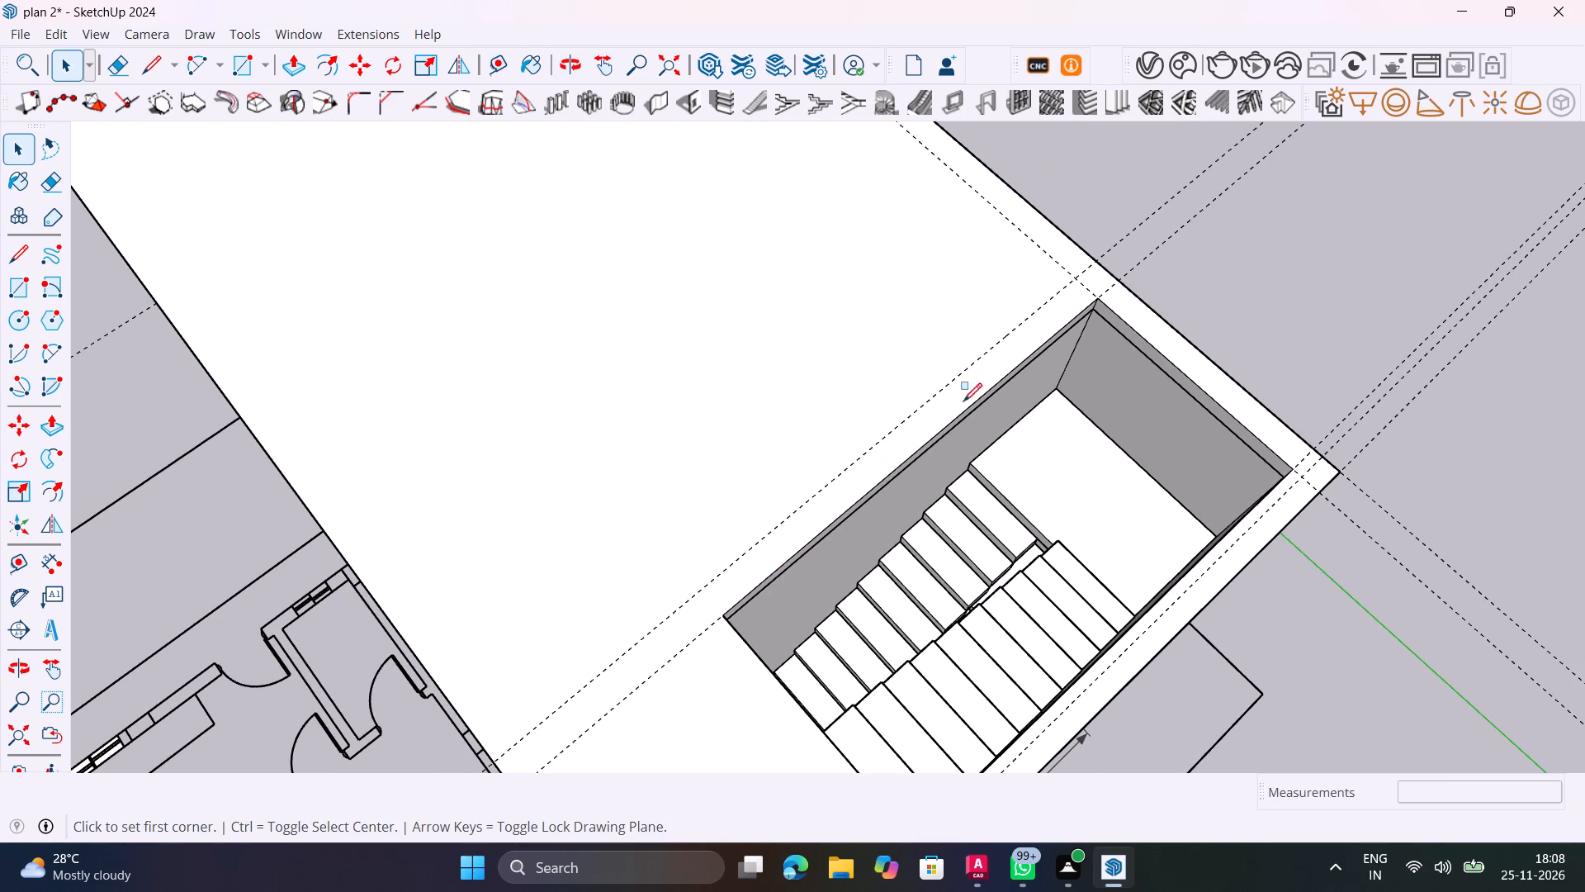
click(1098, 261)
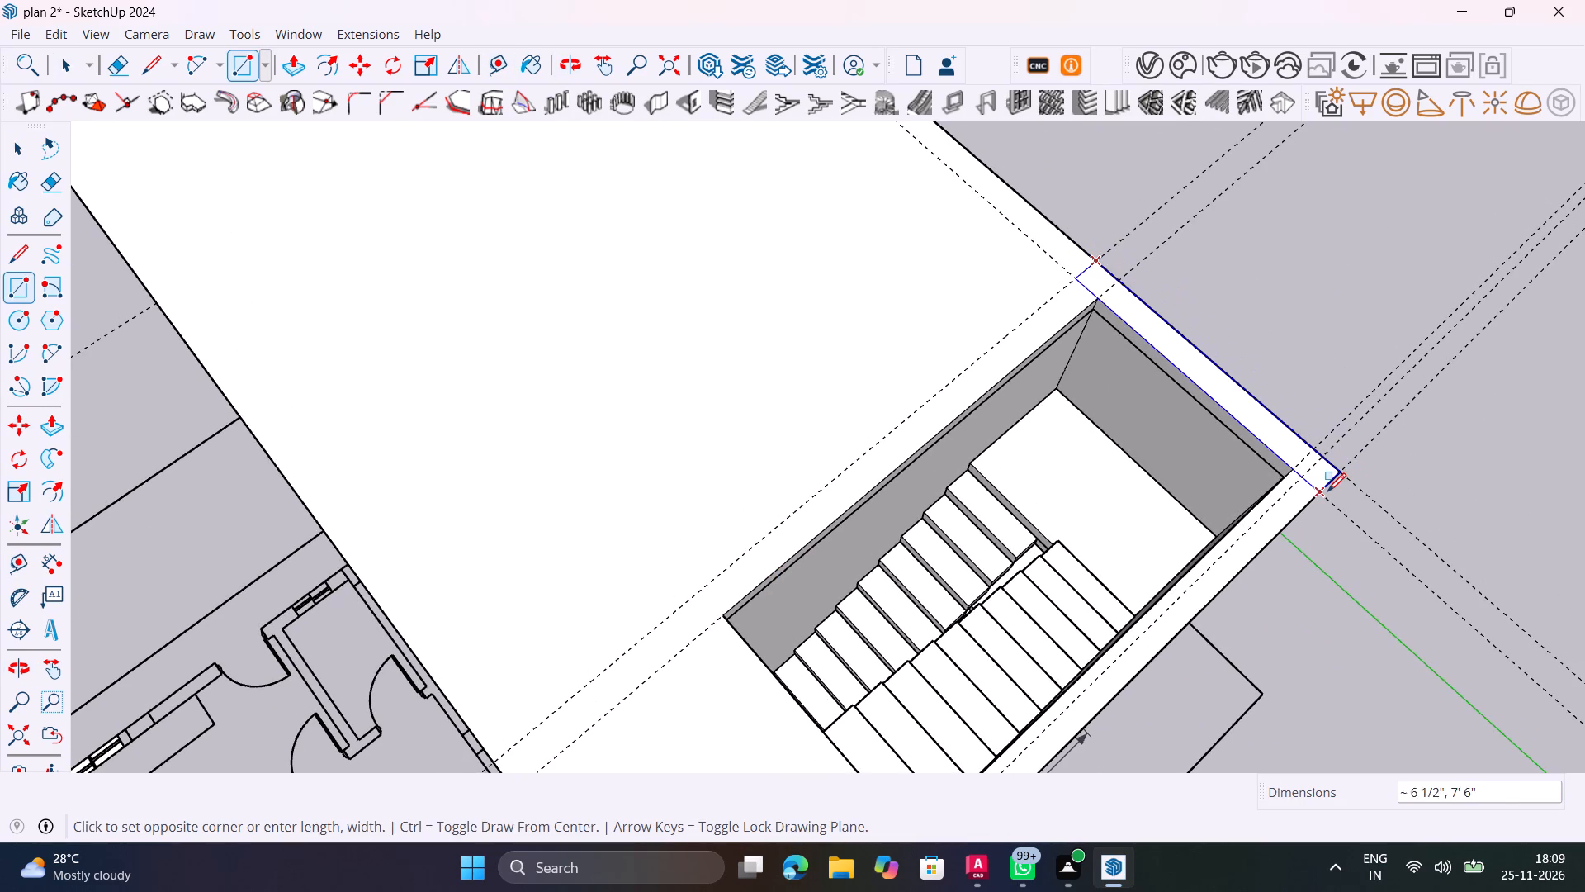
click(1327, 491)
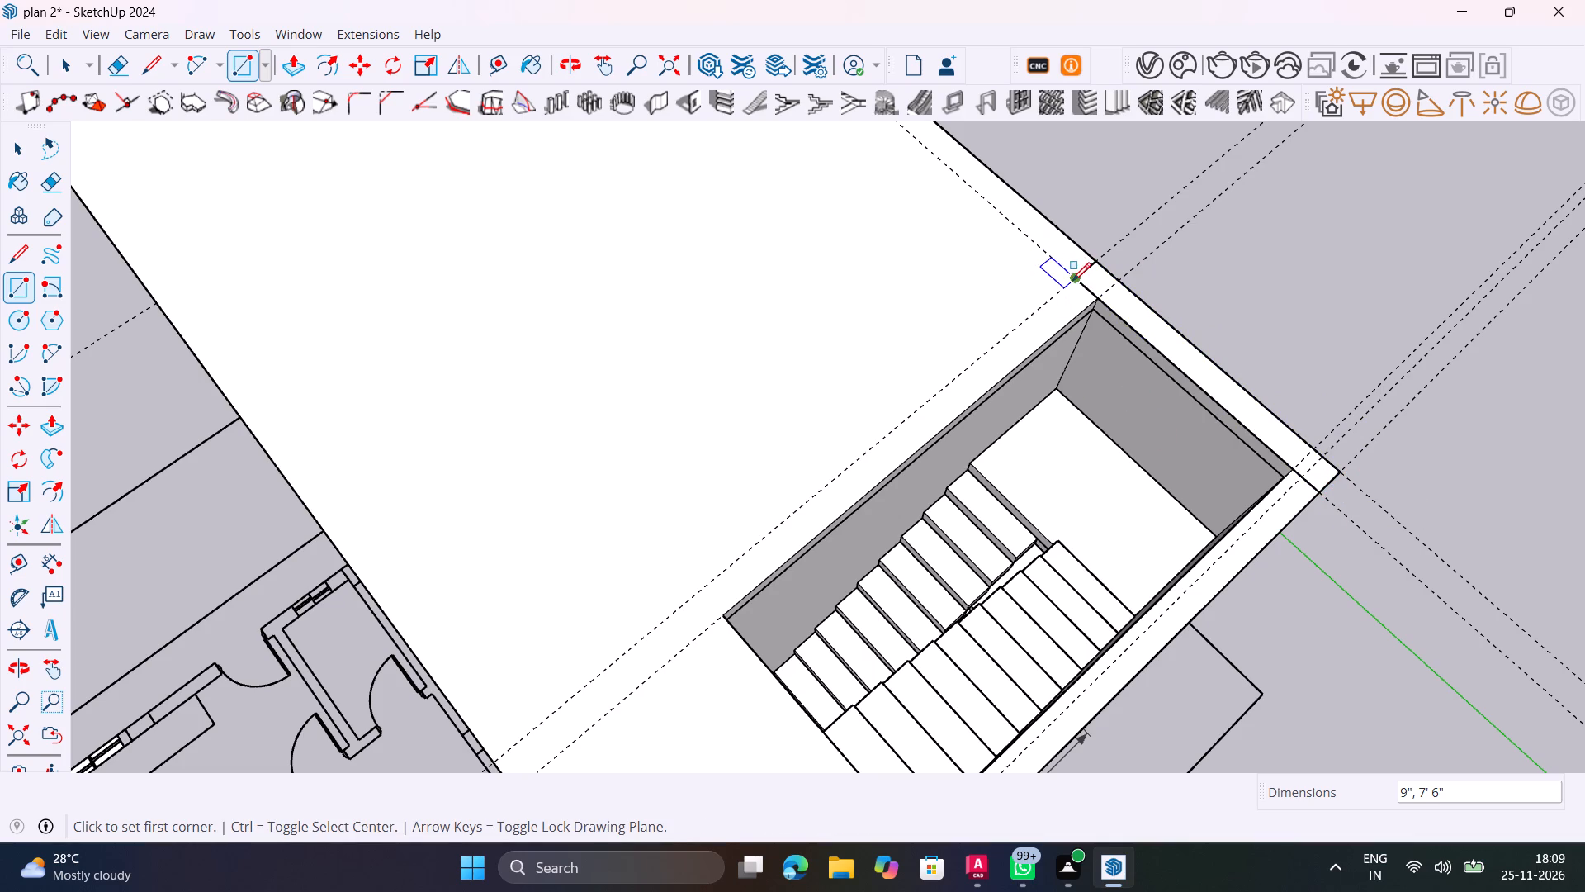
Draw an 11' 10" by 9" rectangle along the stairwell opening's long inner side.
click(1074, 281)
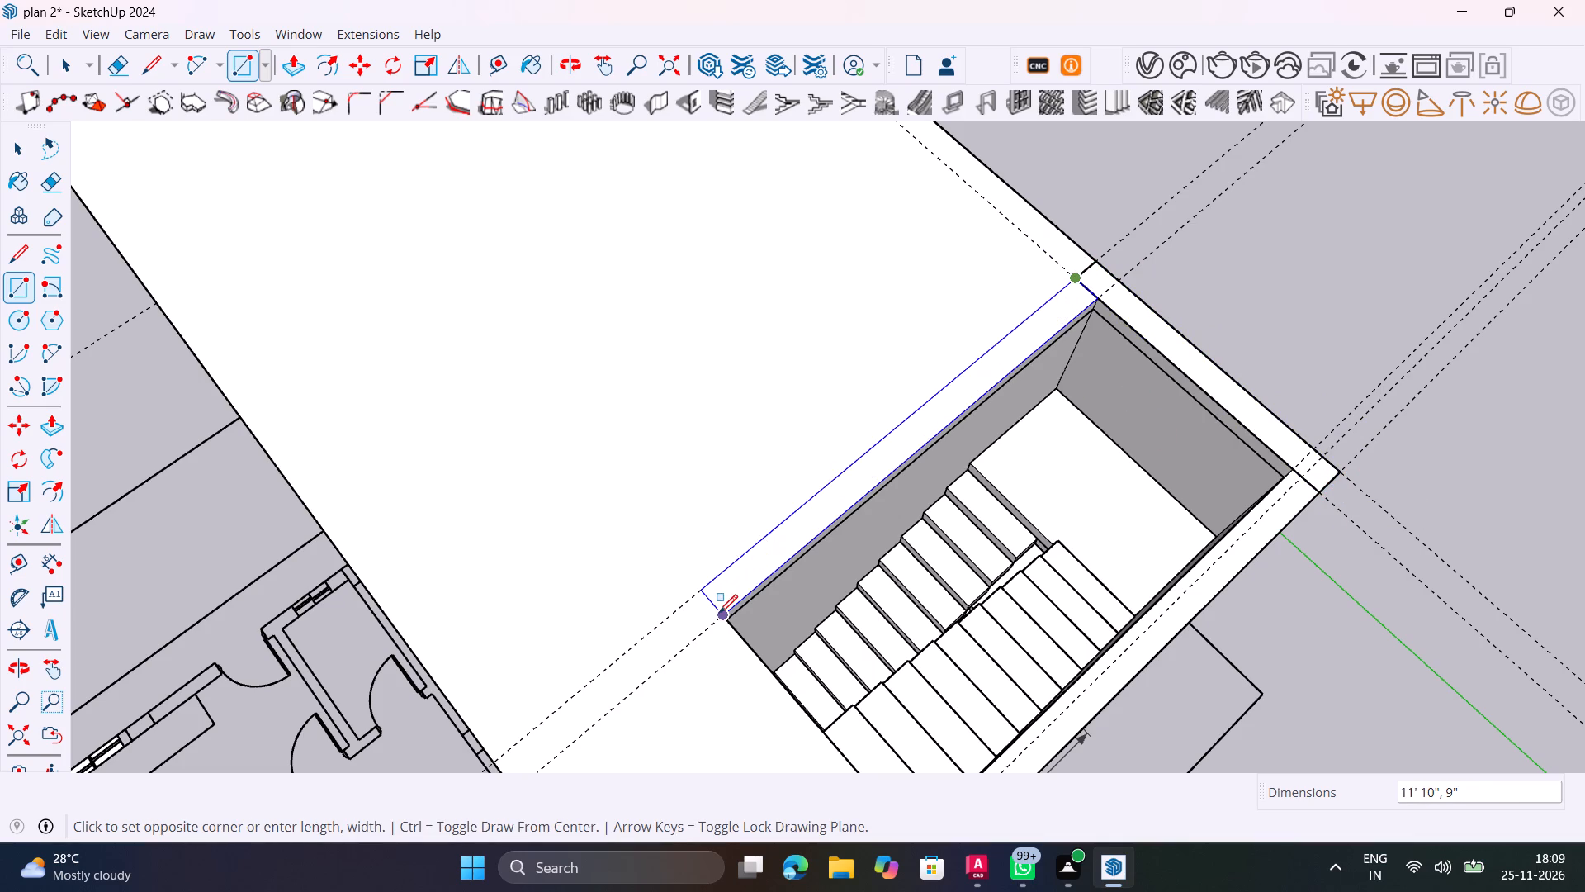
click(716, 618)
scroll(729, 546, down, 9)
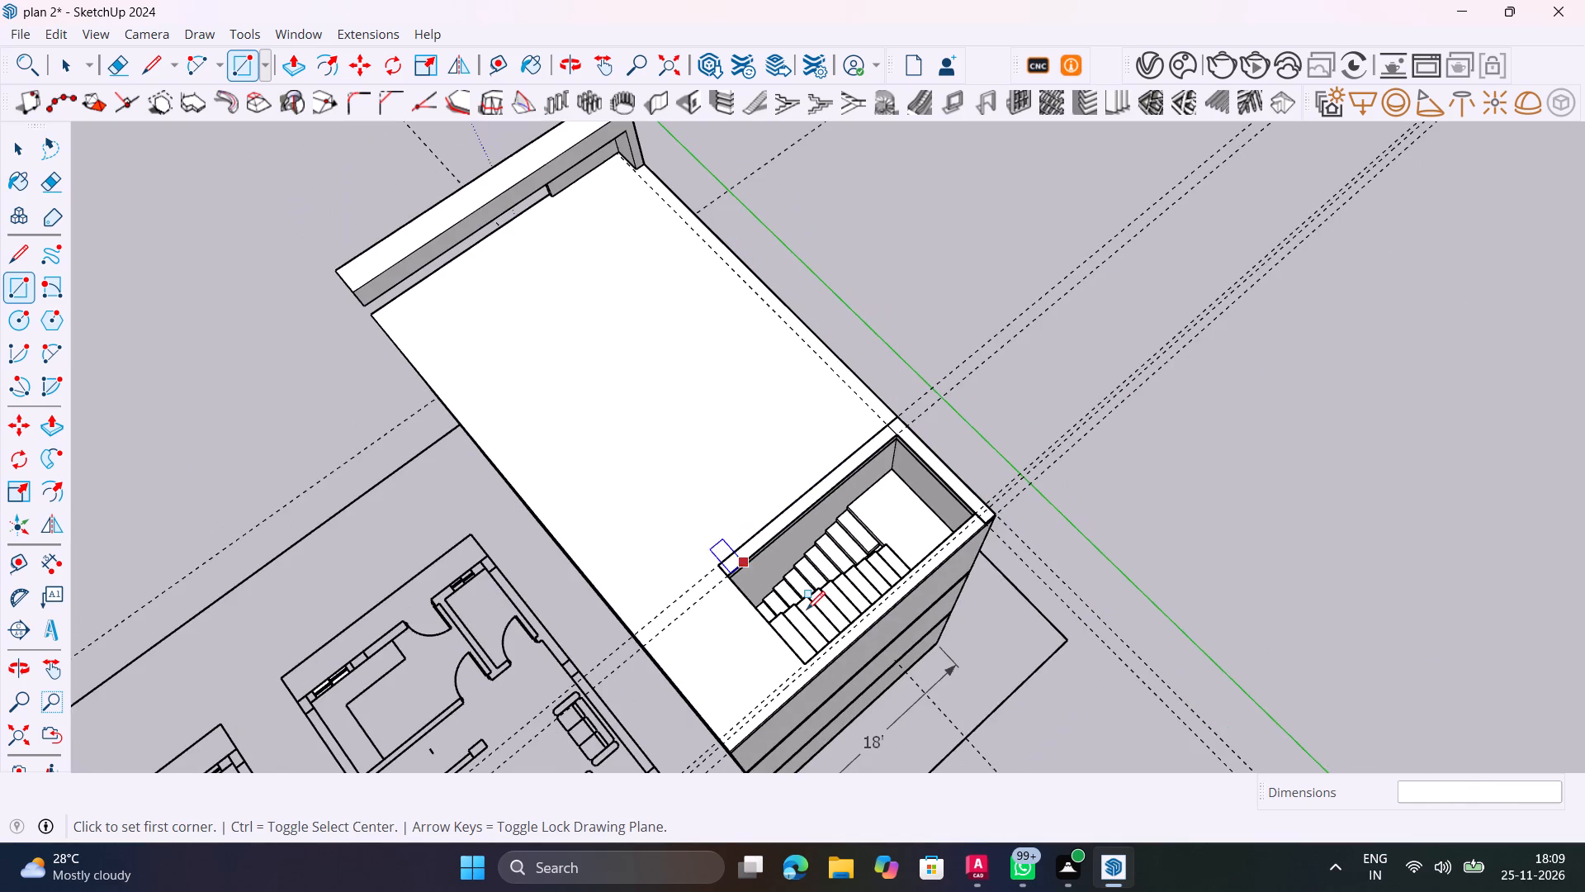
Draw an 11' 10" by 9" rectangle along the stairwell opening's long side at the roof's rear edge.
scroll(1002, 498, up, 6)
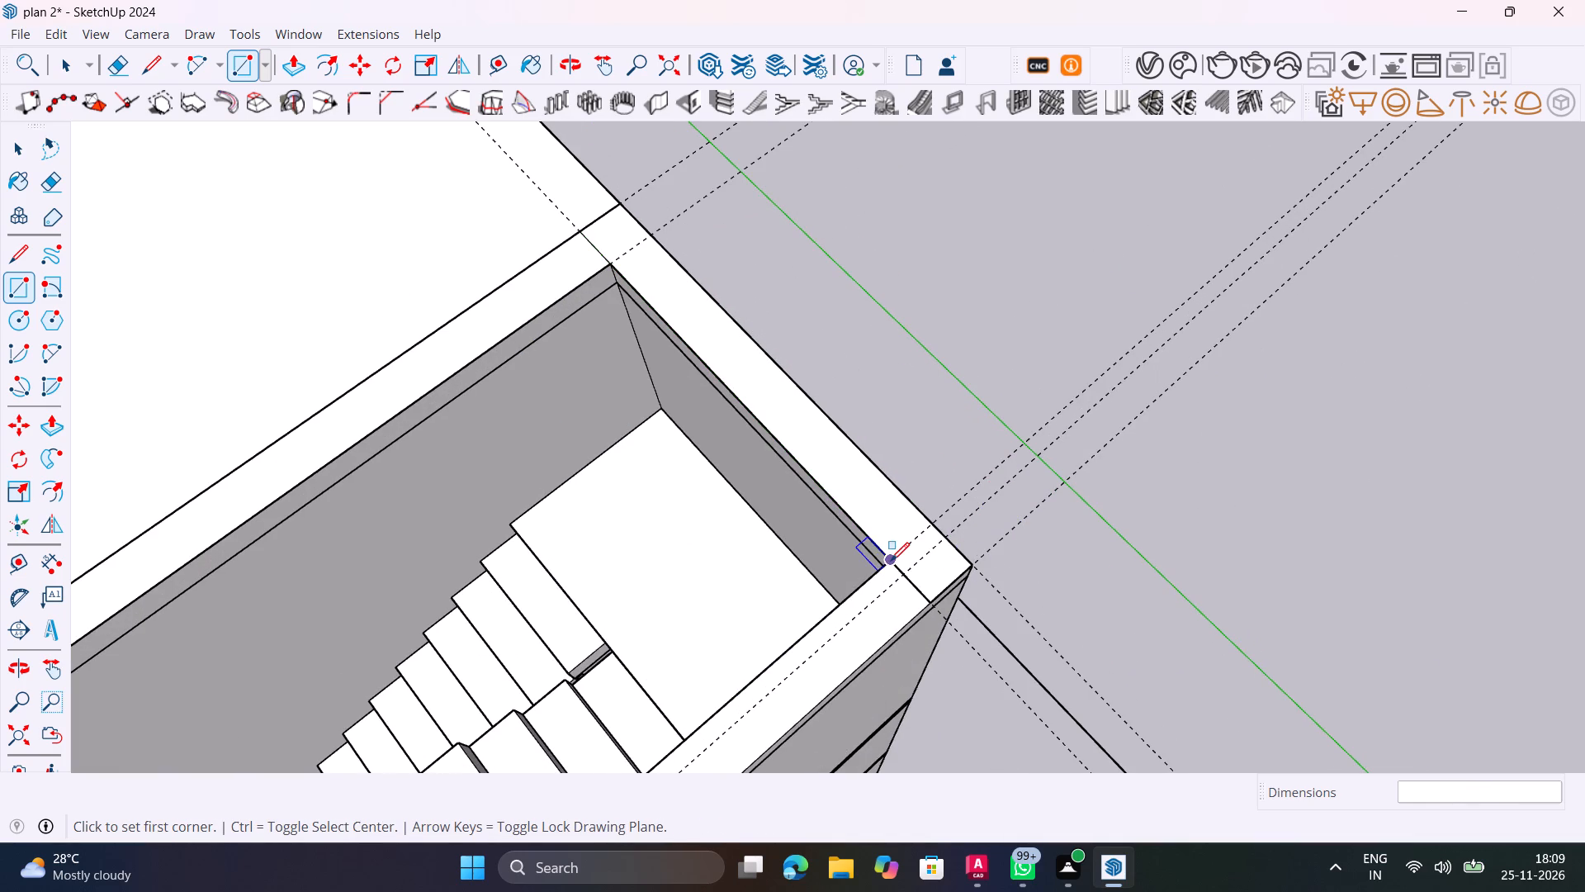
click(891, 561)
scroll(874, 614, down, 14)
shift+middle_drag(845, 636, 972, 394)
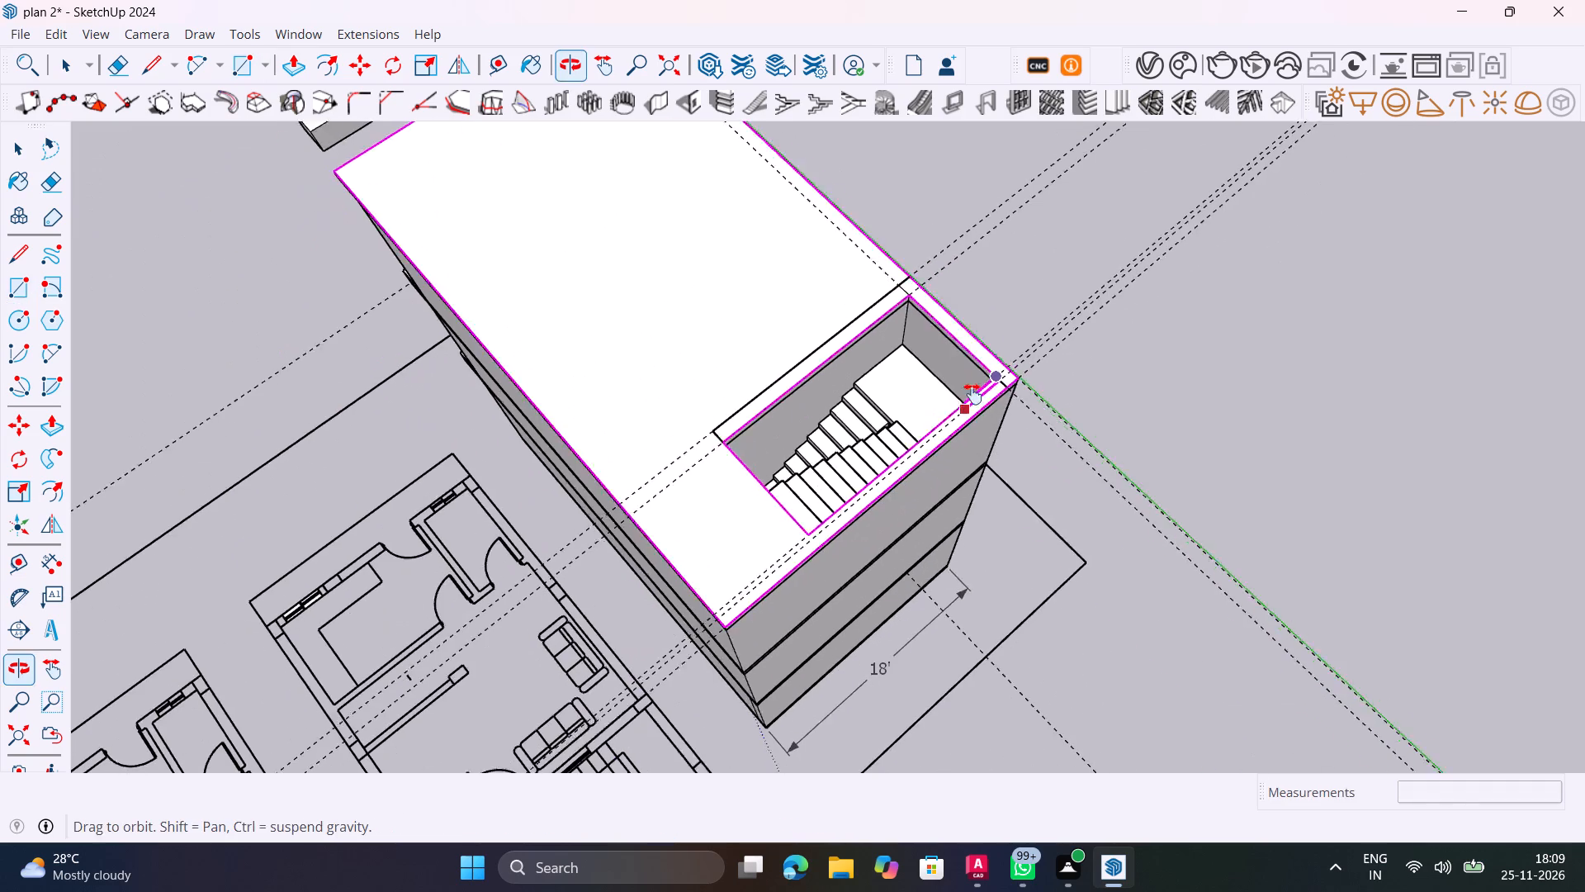
shift+middle_drag(972, 394, 973, 393)
scroll(832, 525, up, 10)
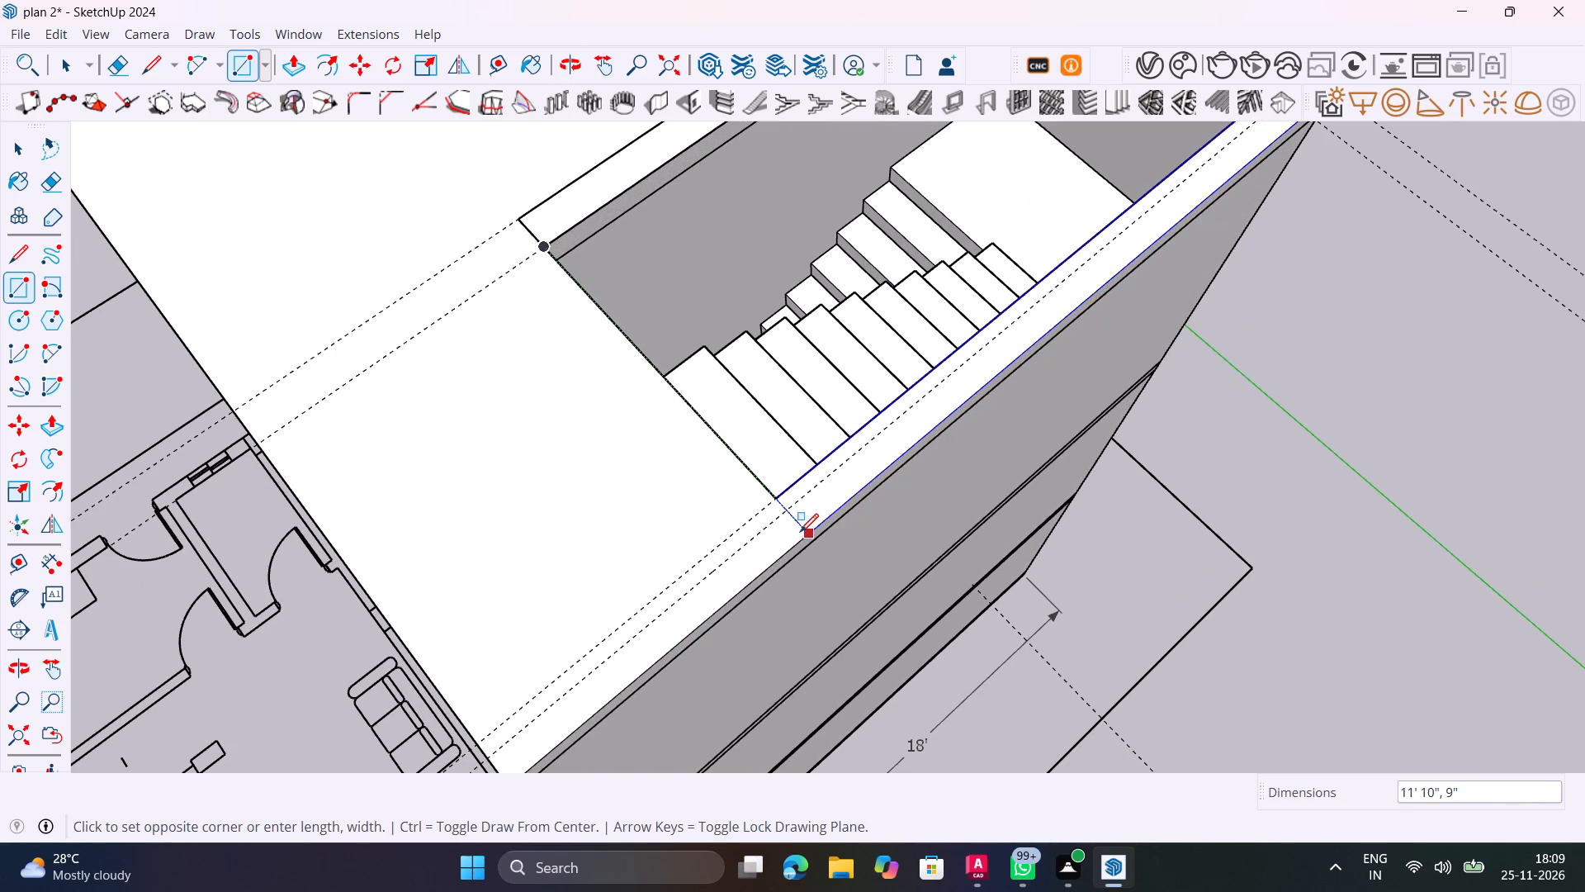
click(799, 532)
key(space)
Erase the dividing lines at the two wall-strip corners so the stairwell outline forms one U-shaped face.
scroll(821, 513, down, 6)
shift+middle_drag(761, 508, 825, 648)
scroll(1011, 243, up, 11)
key(e)
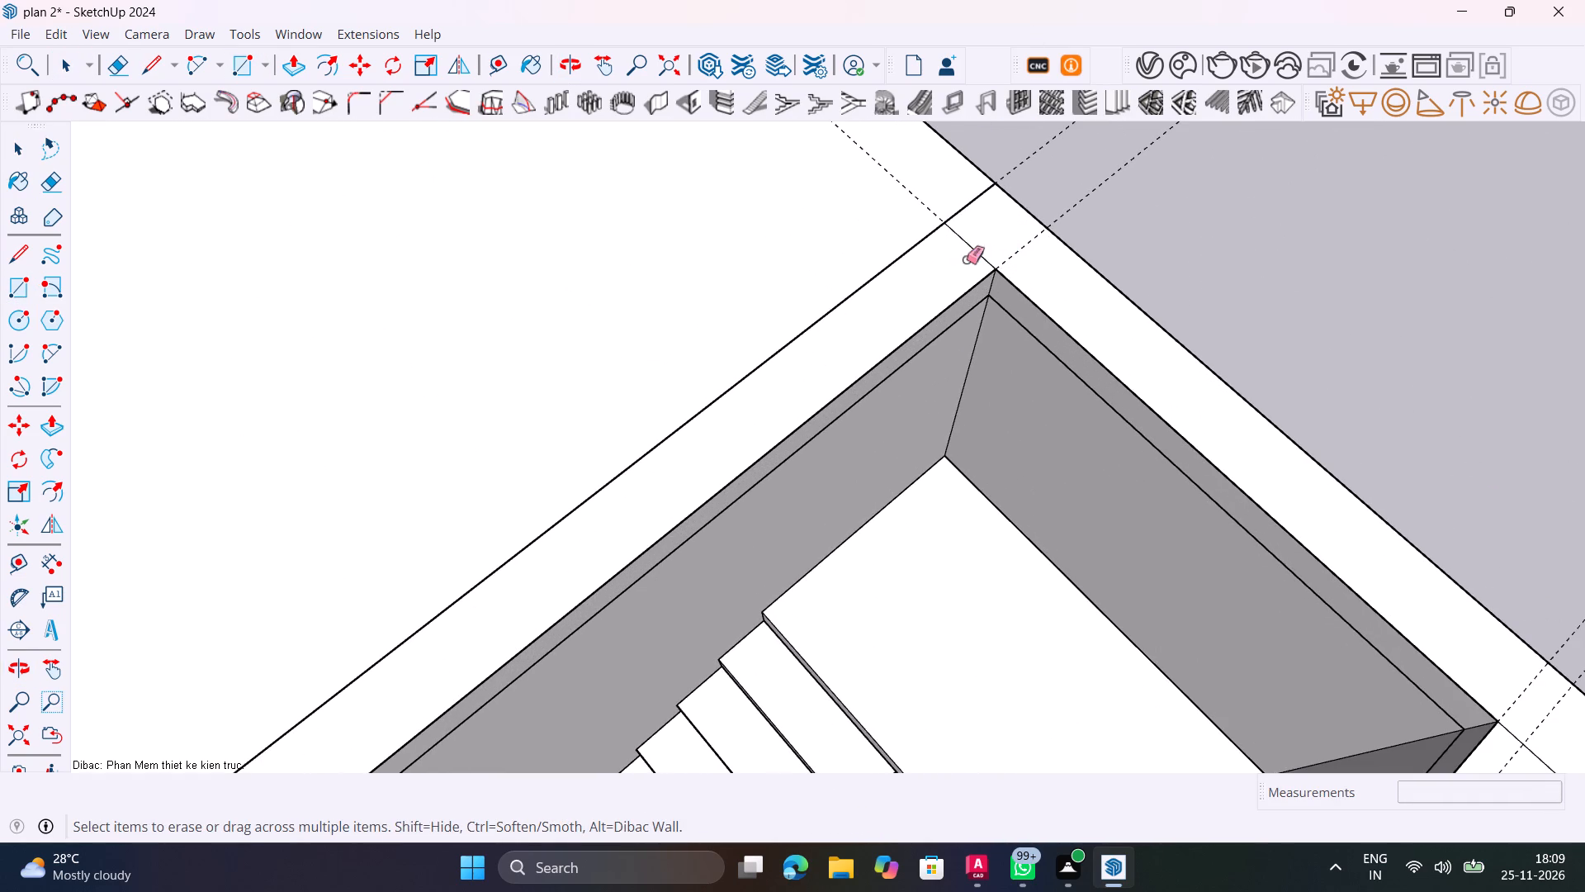
drag(966, 259, 969, 241)
scroll(970, 237, down, 10)
scroll(1147, 417, up, 4)
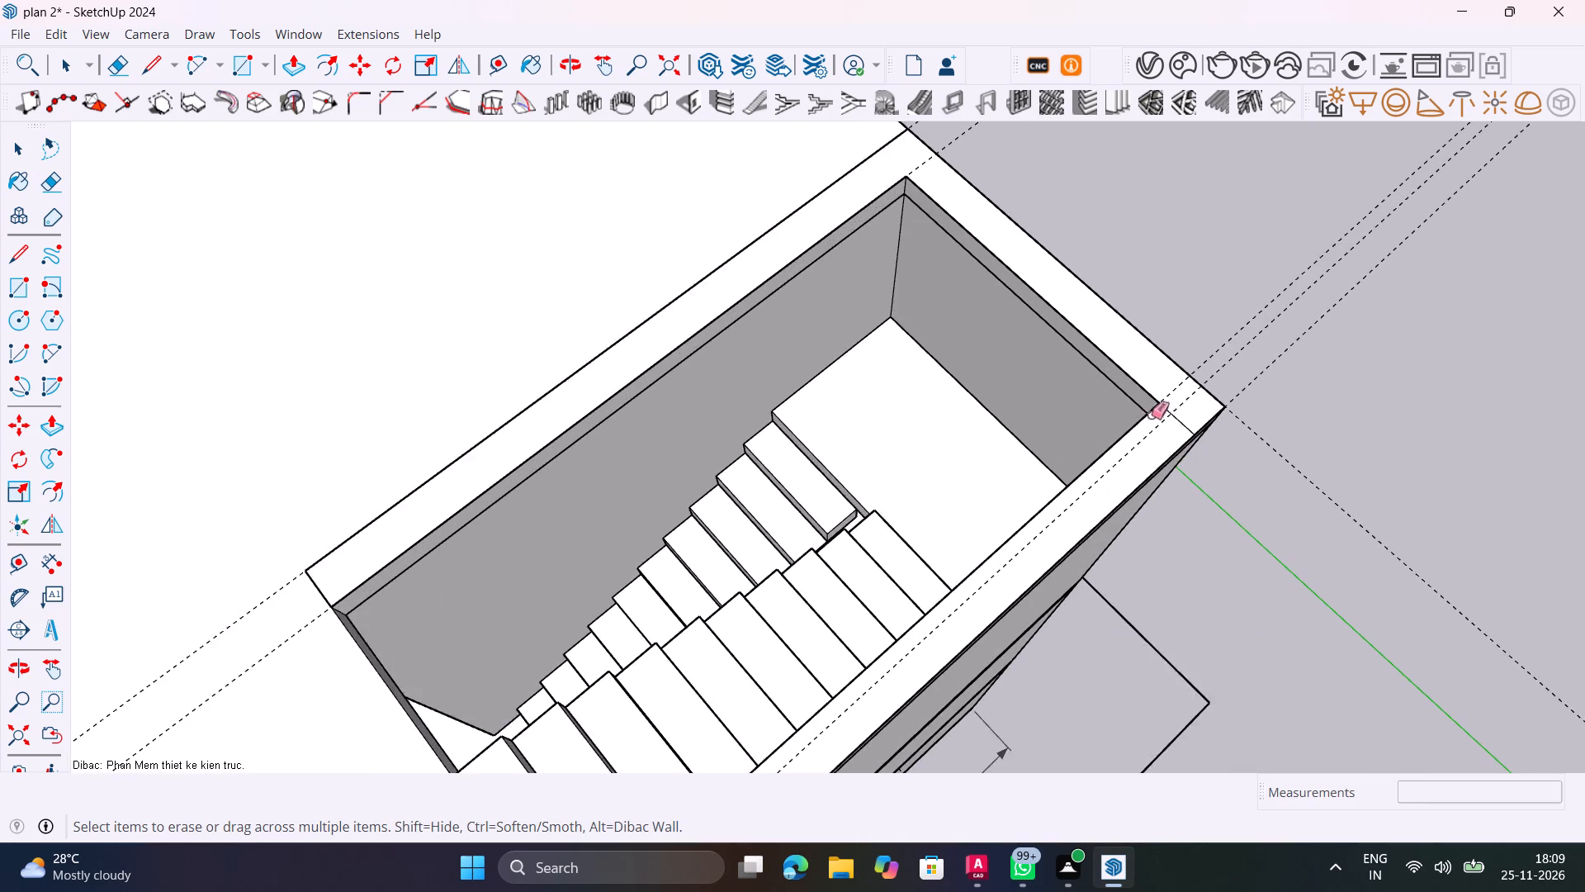
scroll(1151, 415, up, 5)
drag(1188, 426, 1202, 417)
scroll(1199, 414, down, 4)
Extrude the U-shaped wall outline around the roof stairwell upward by 8'.
key(space)
click(1191, 414)
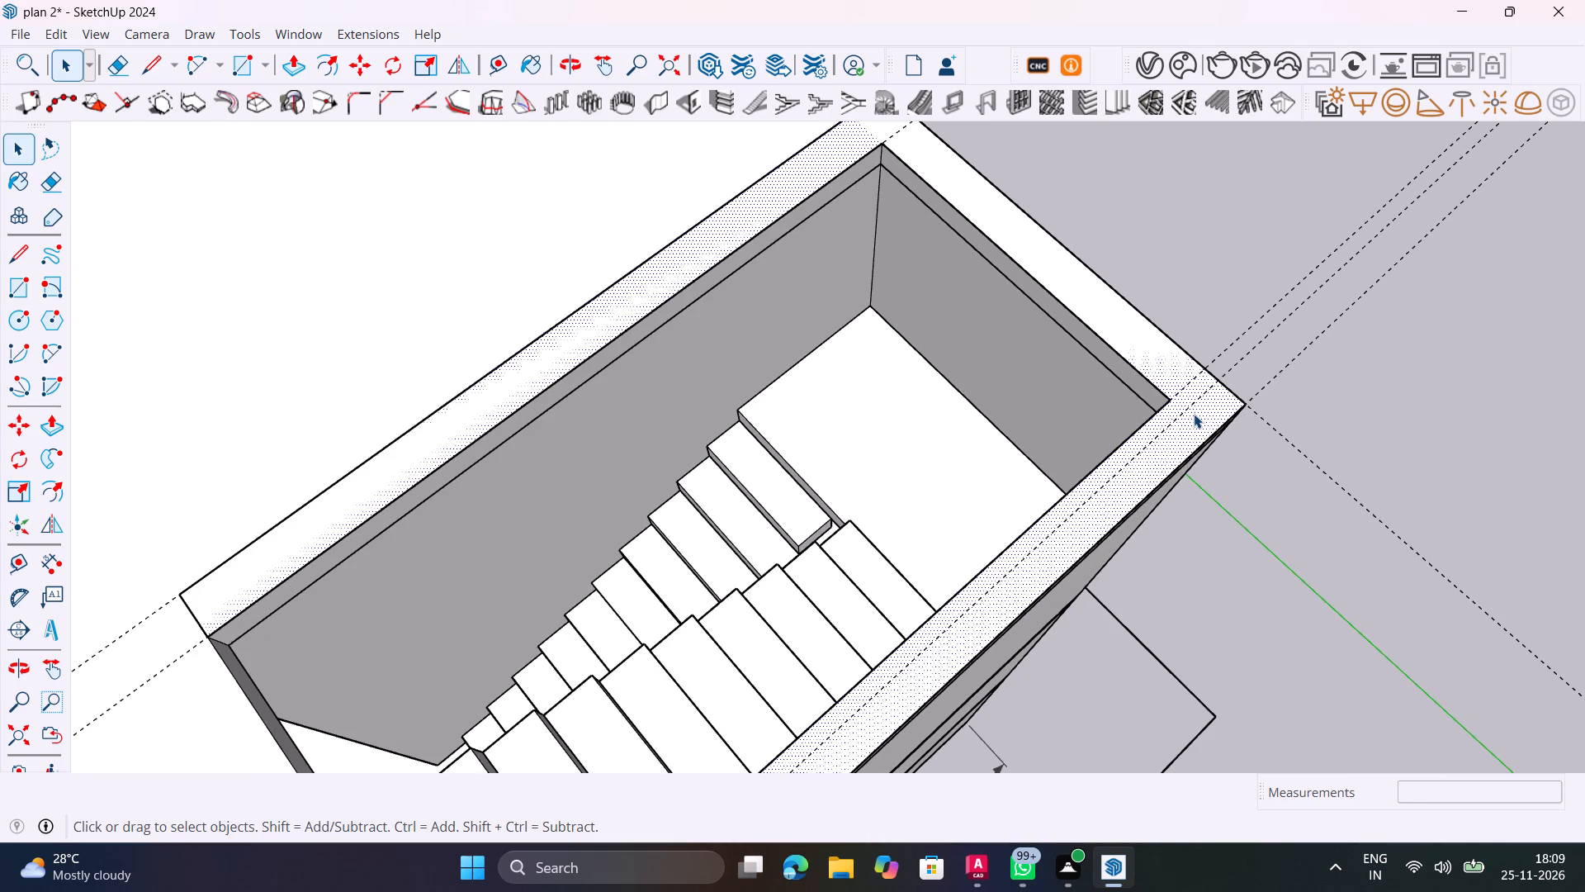
key(p)
click(1187, 408)
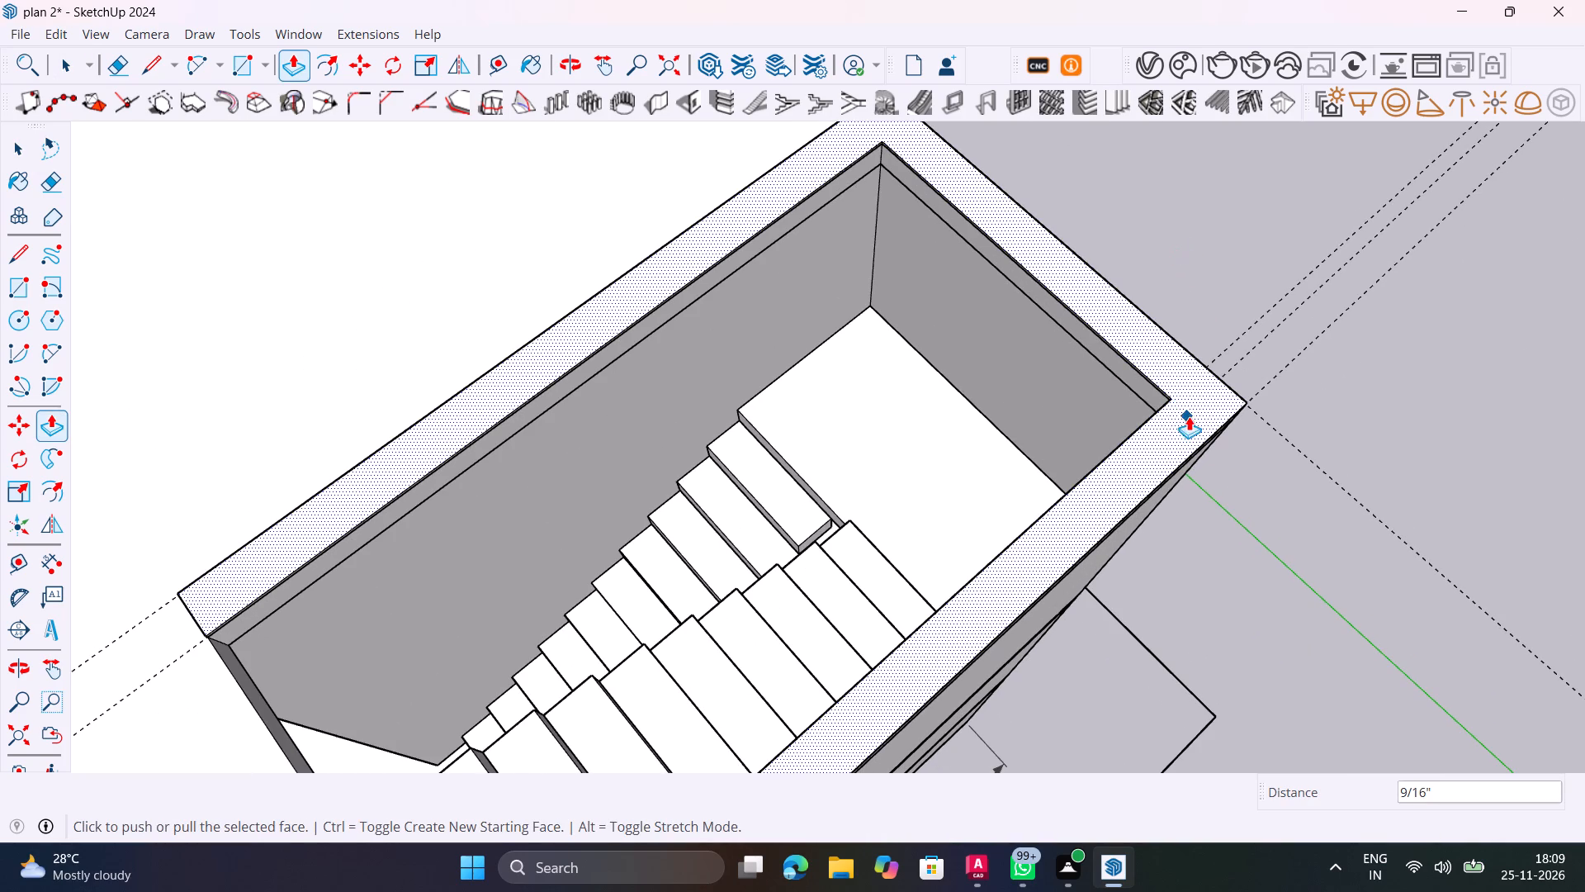
drag(1190, 416, 1192, 206)
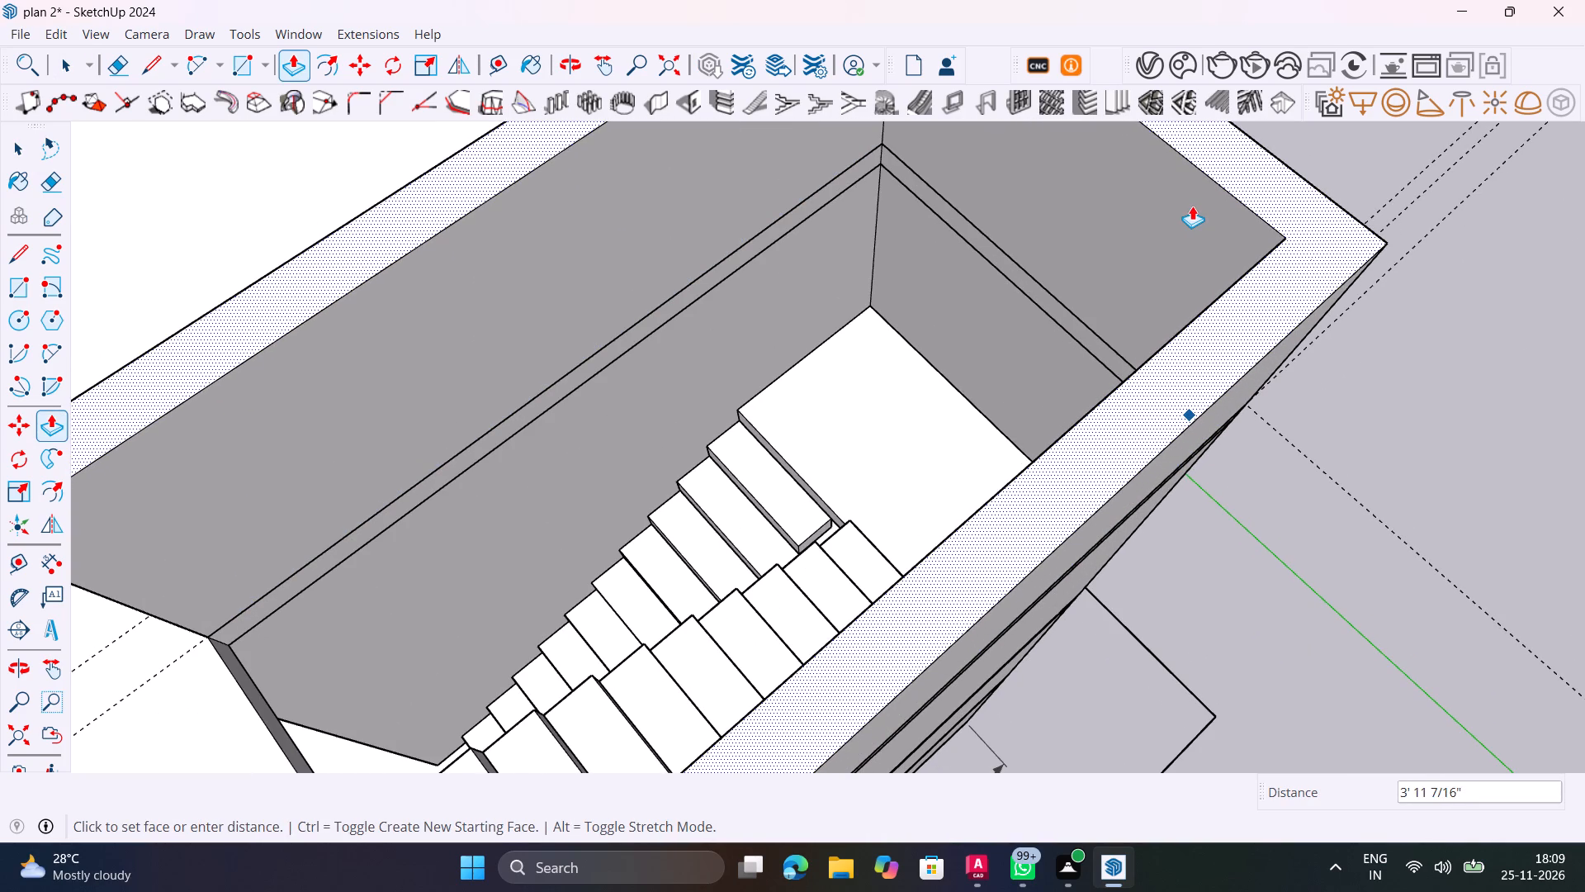
drag(1192, 206, 1195, 206)
key(8)
key(apostrophe)
key(Return)
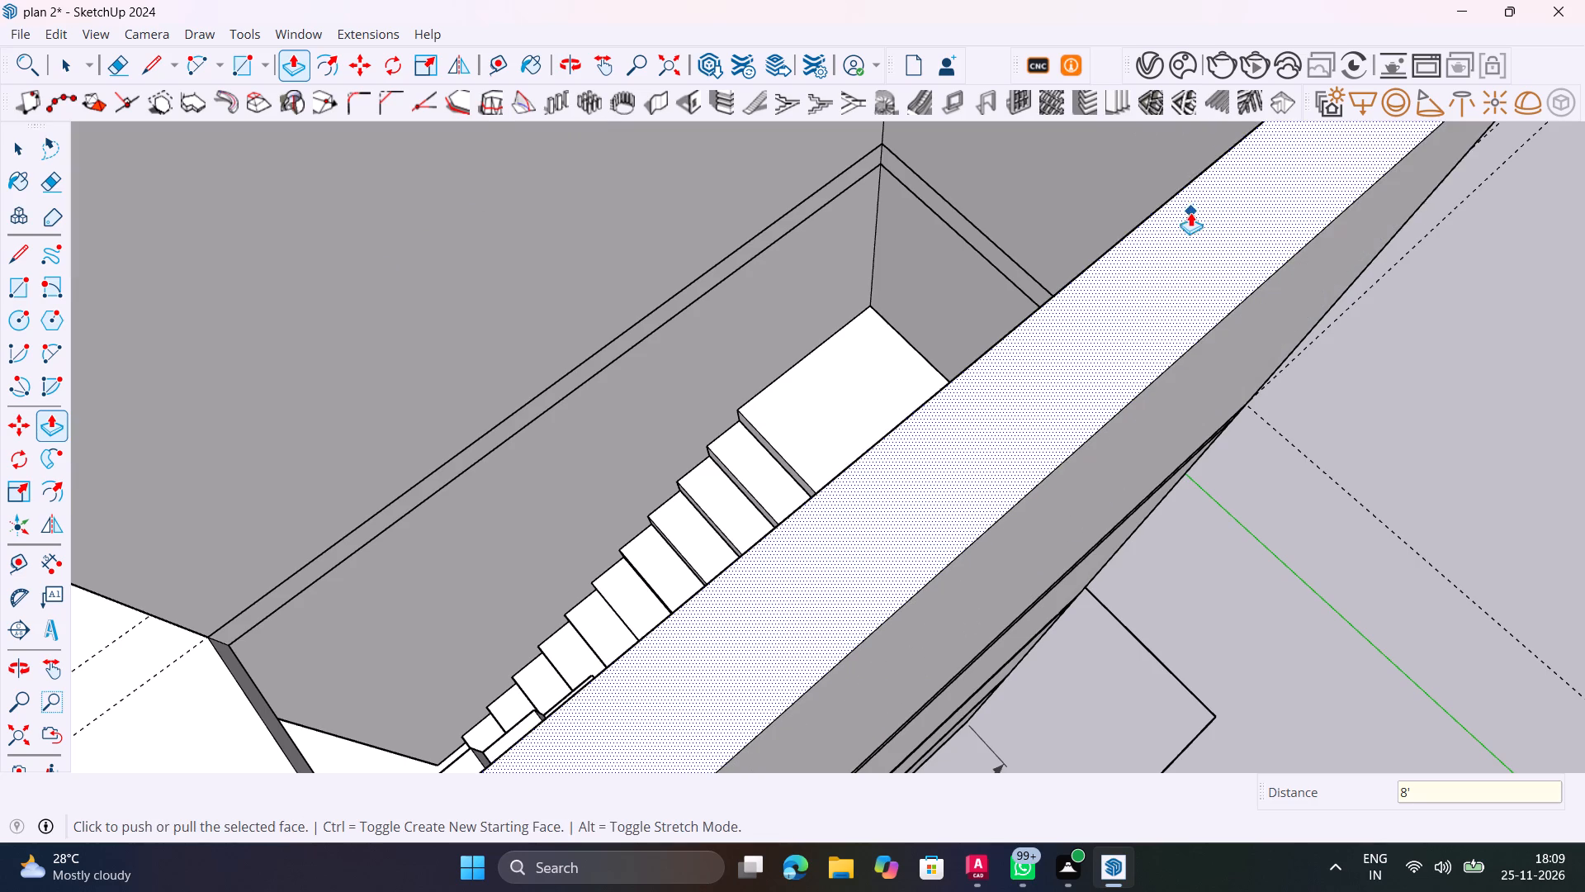
scroll(1190, 212, down, 17)
key(space)
Examine the raised stairwell walls on the roof from several sides.
middle_drag(1177, 439, 1292, 330)
scroll(1293, 320, down, 6)
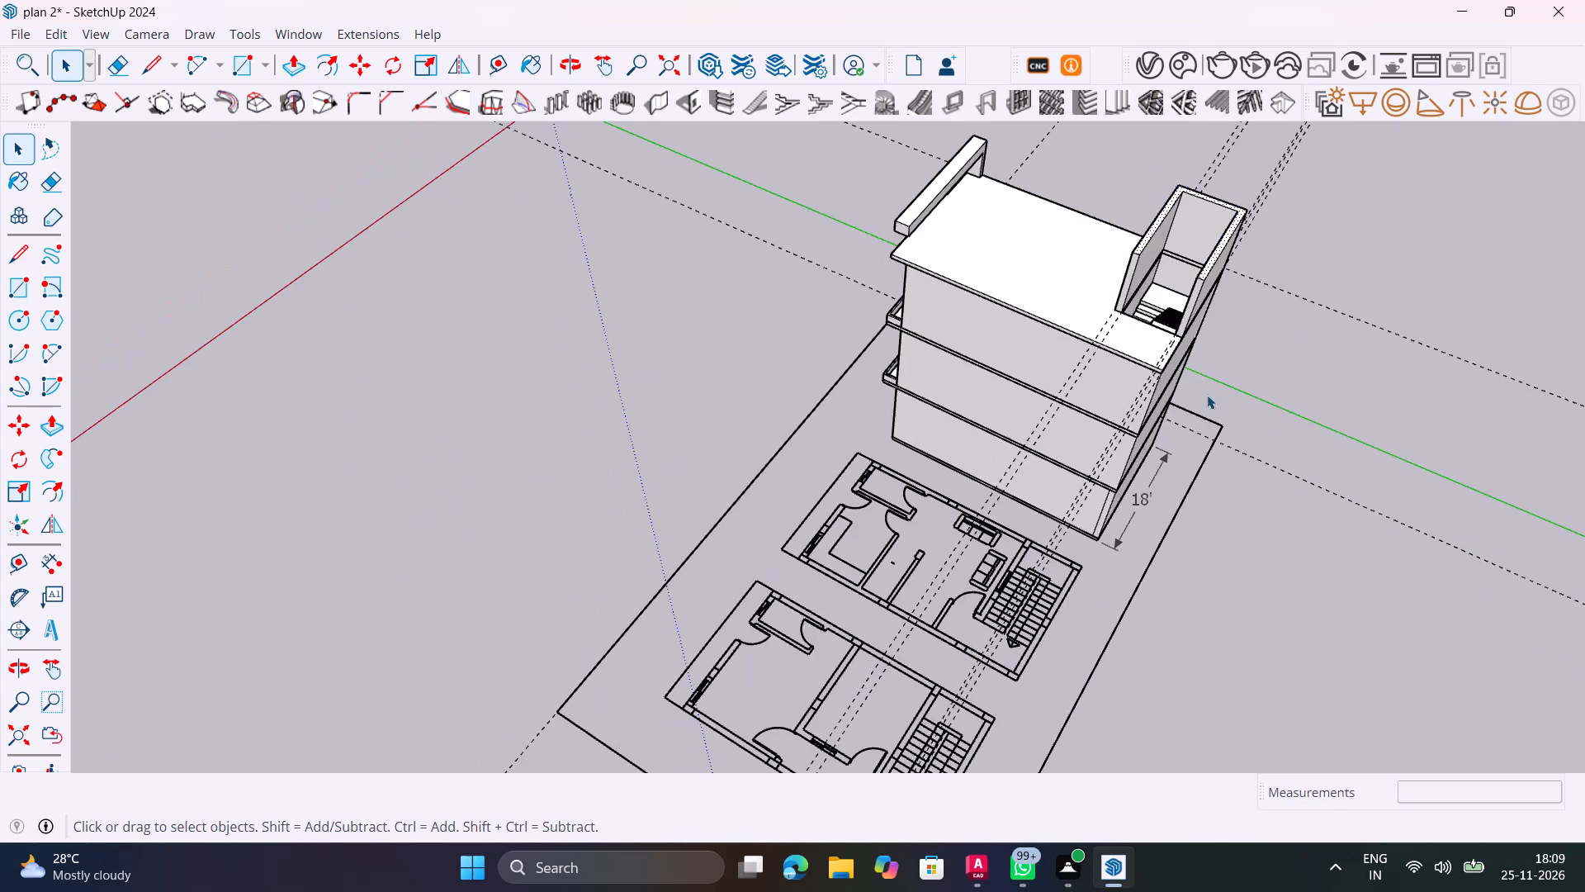
scroll(1207, 395, down, 1)
shift+middle_drag(1107, 444, 1099, 551)
scroll(1126, 339, up, 9)
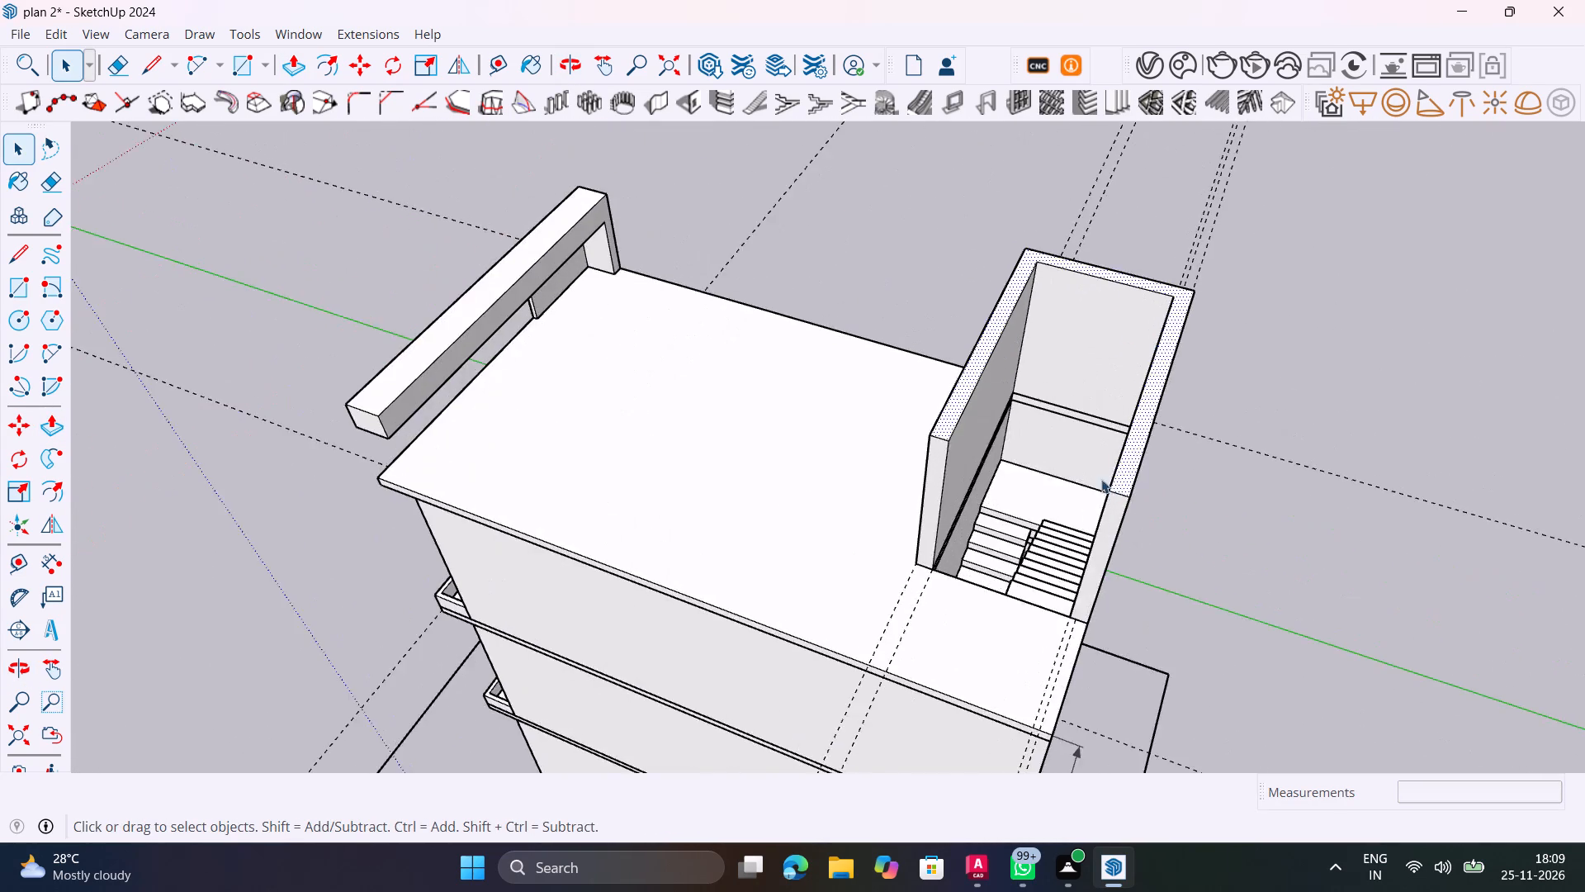
middle_drag(1100, 478, 916, 336)
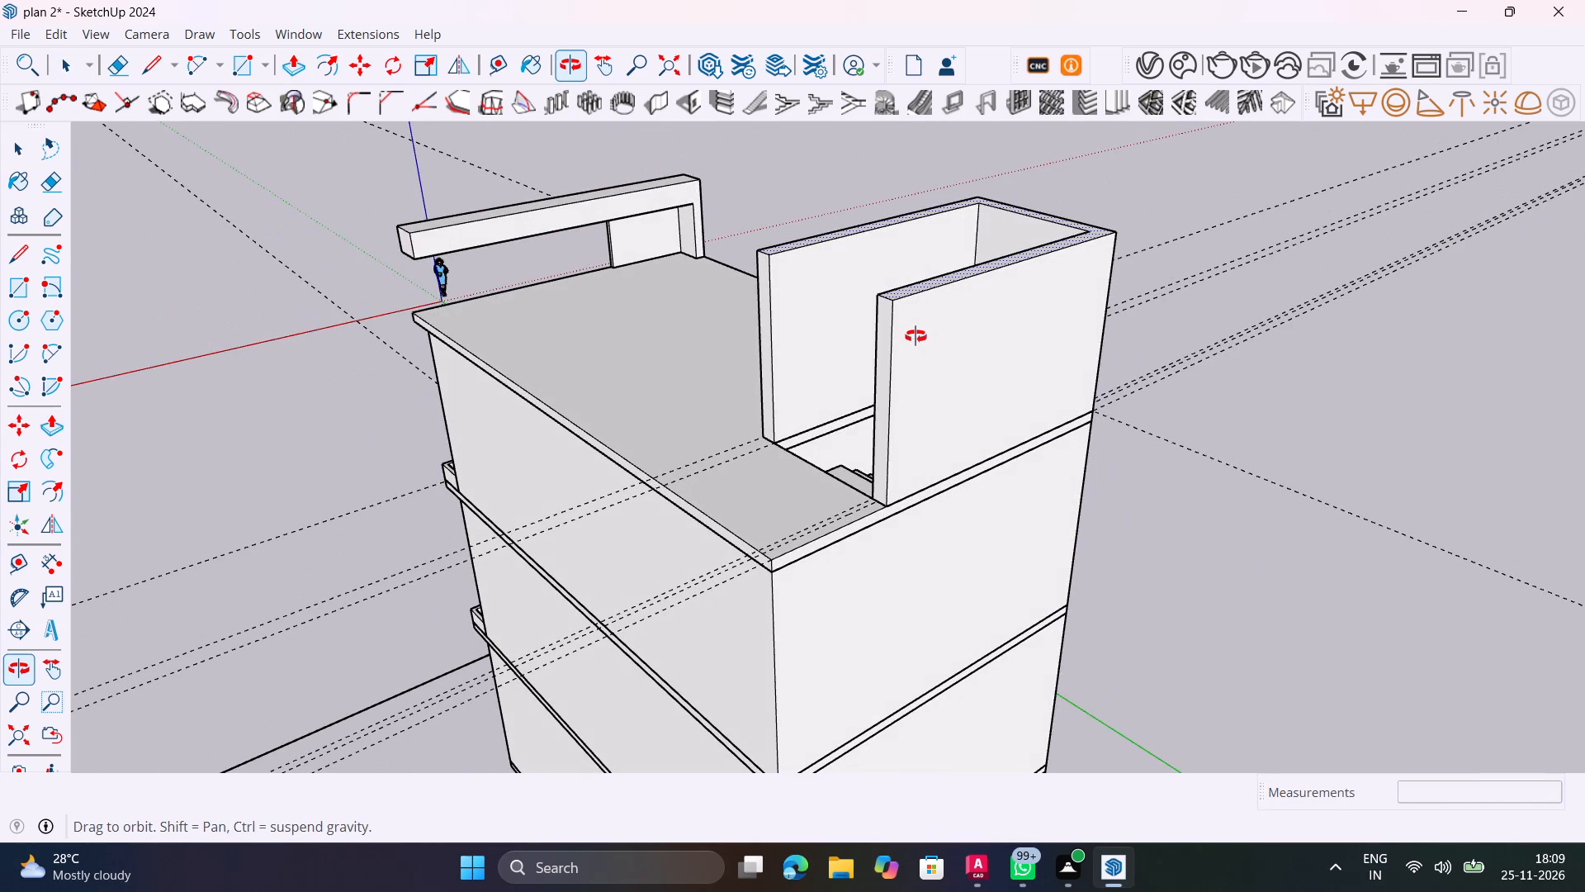
middle_drag(916, 336, 1081, 339)
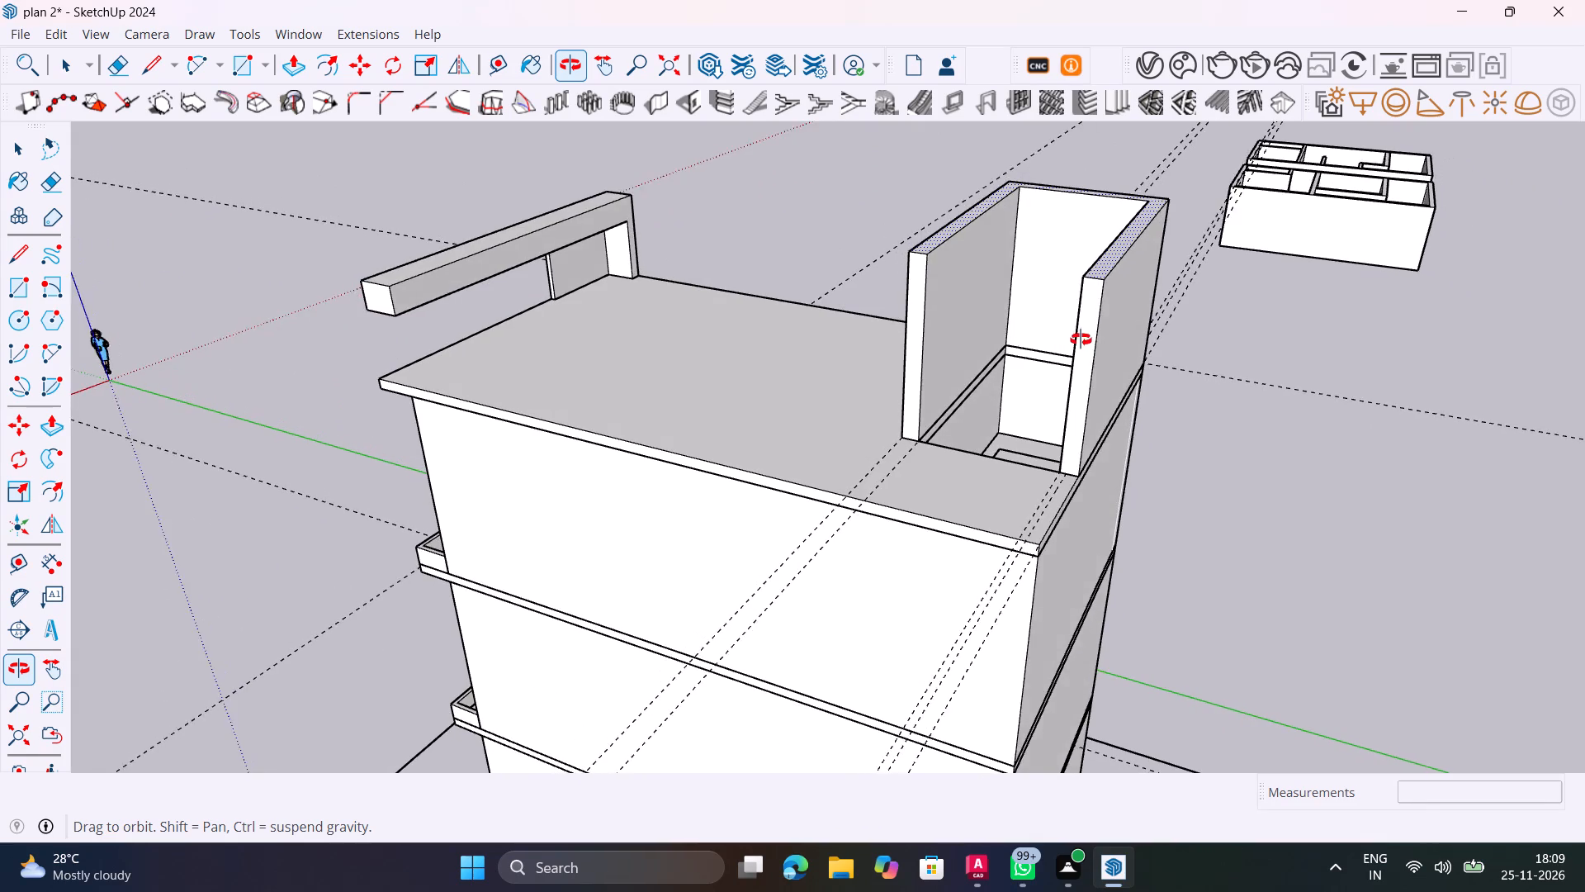
middle_drag(1081, 339, 1131, 354)
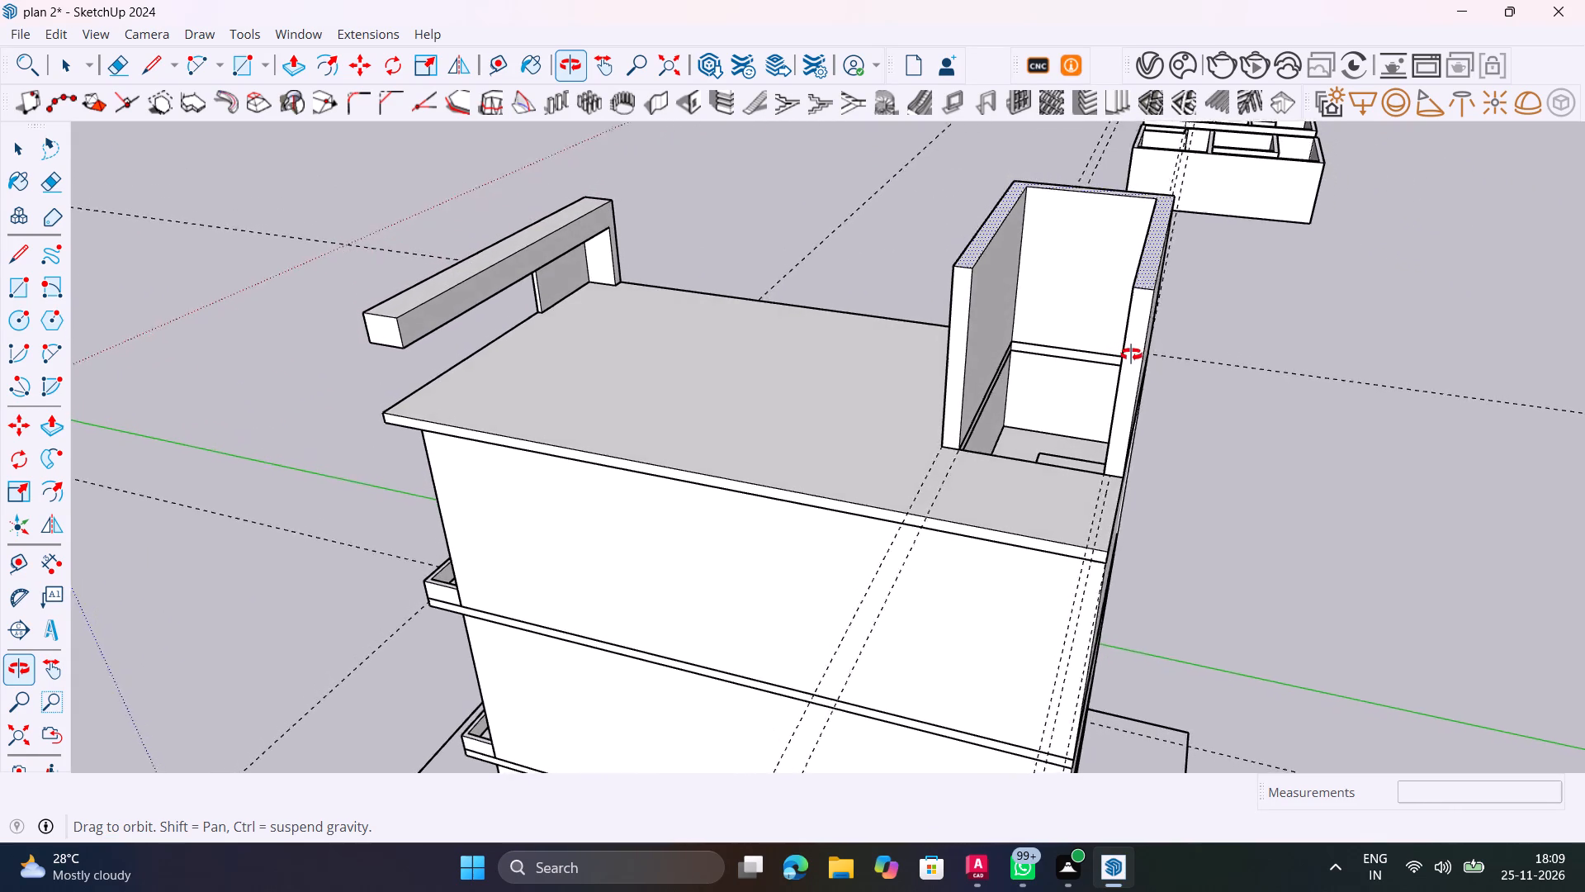
middle_drag(1131, 354, 1153, 382)
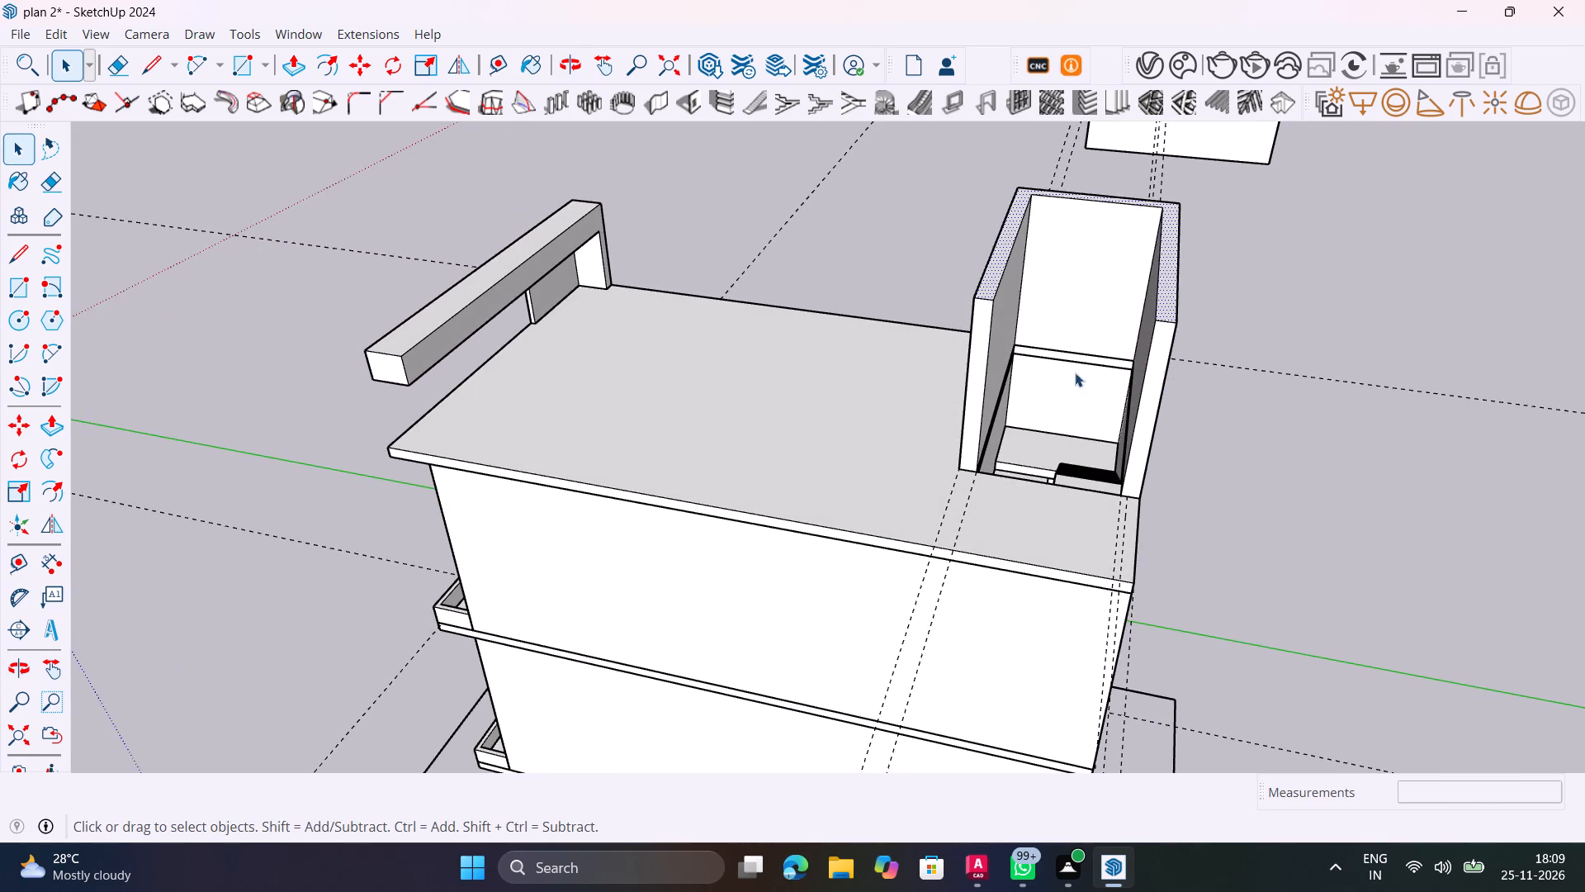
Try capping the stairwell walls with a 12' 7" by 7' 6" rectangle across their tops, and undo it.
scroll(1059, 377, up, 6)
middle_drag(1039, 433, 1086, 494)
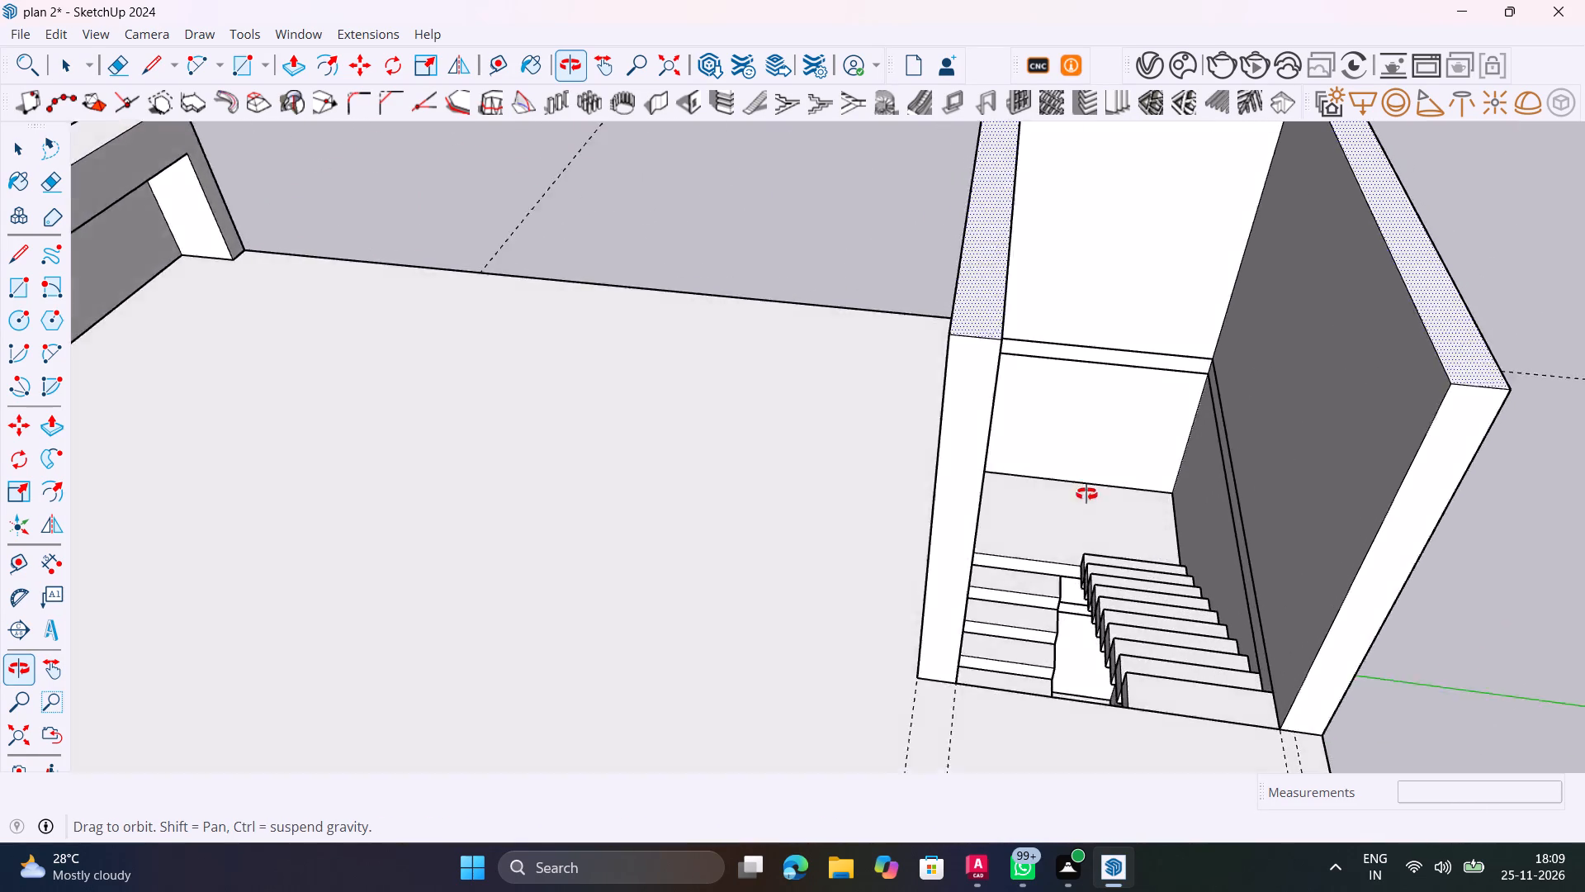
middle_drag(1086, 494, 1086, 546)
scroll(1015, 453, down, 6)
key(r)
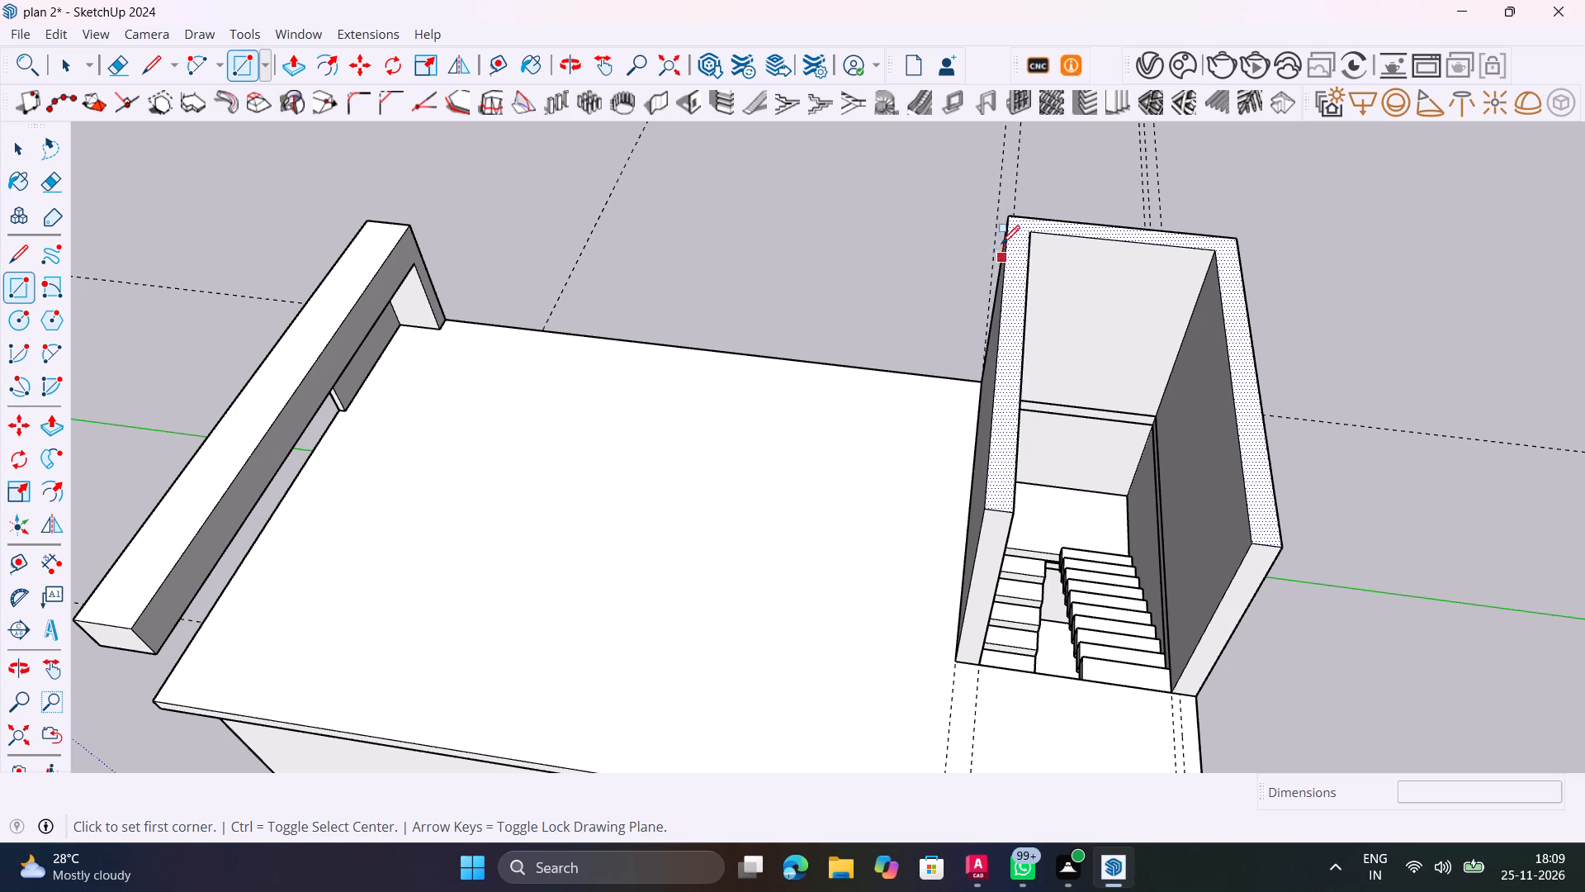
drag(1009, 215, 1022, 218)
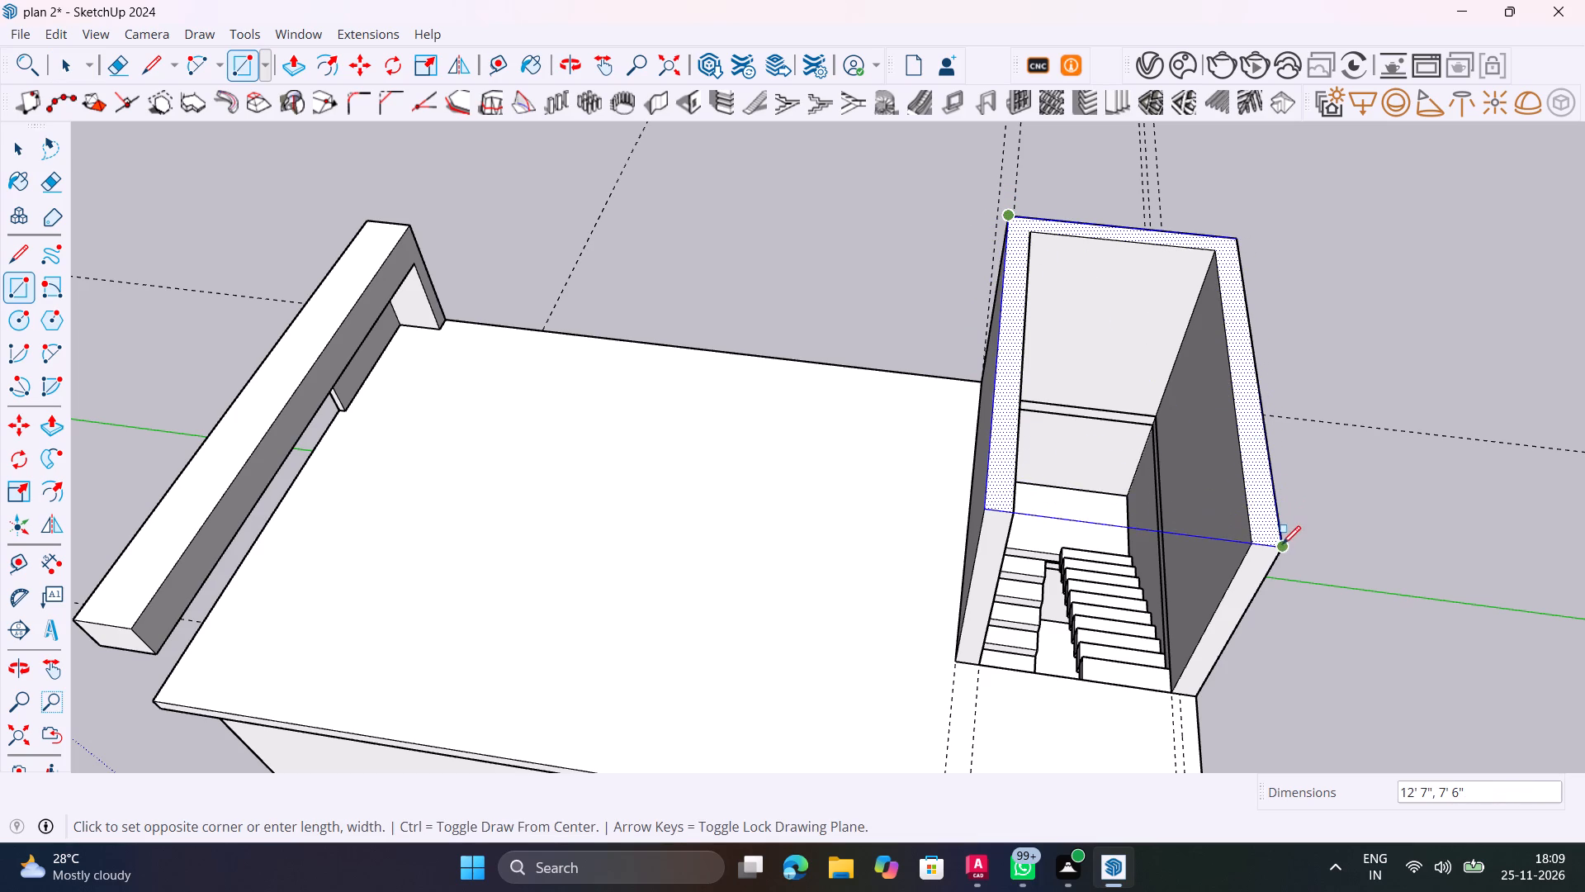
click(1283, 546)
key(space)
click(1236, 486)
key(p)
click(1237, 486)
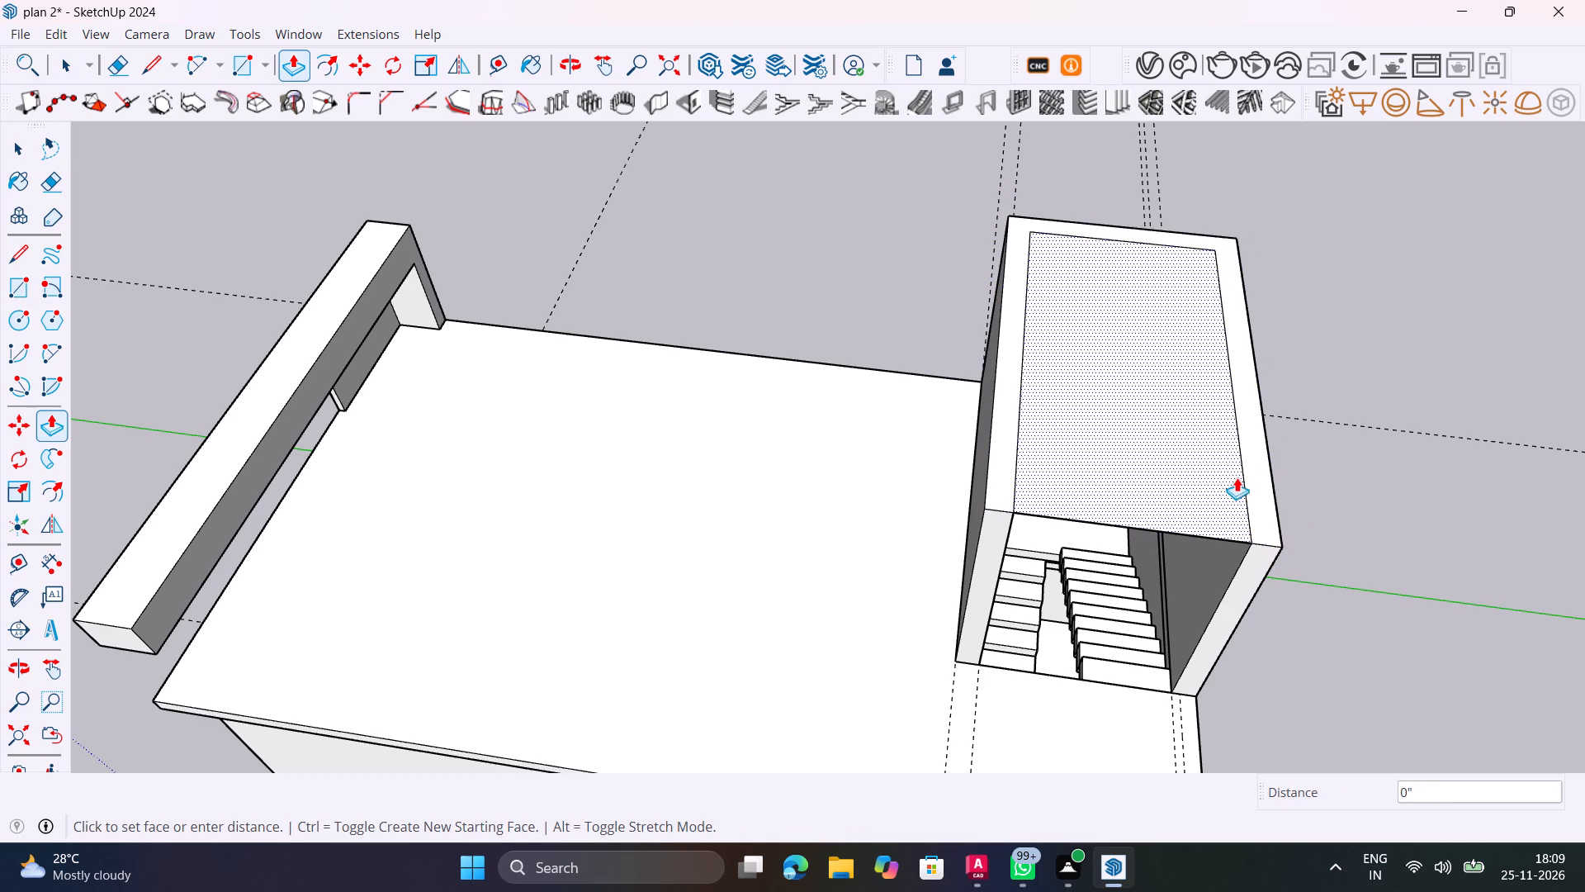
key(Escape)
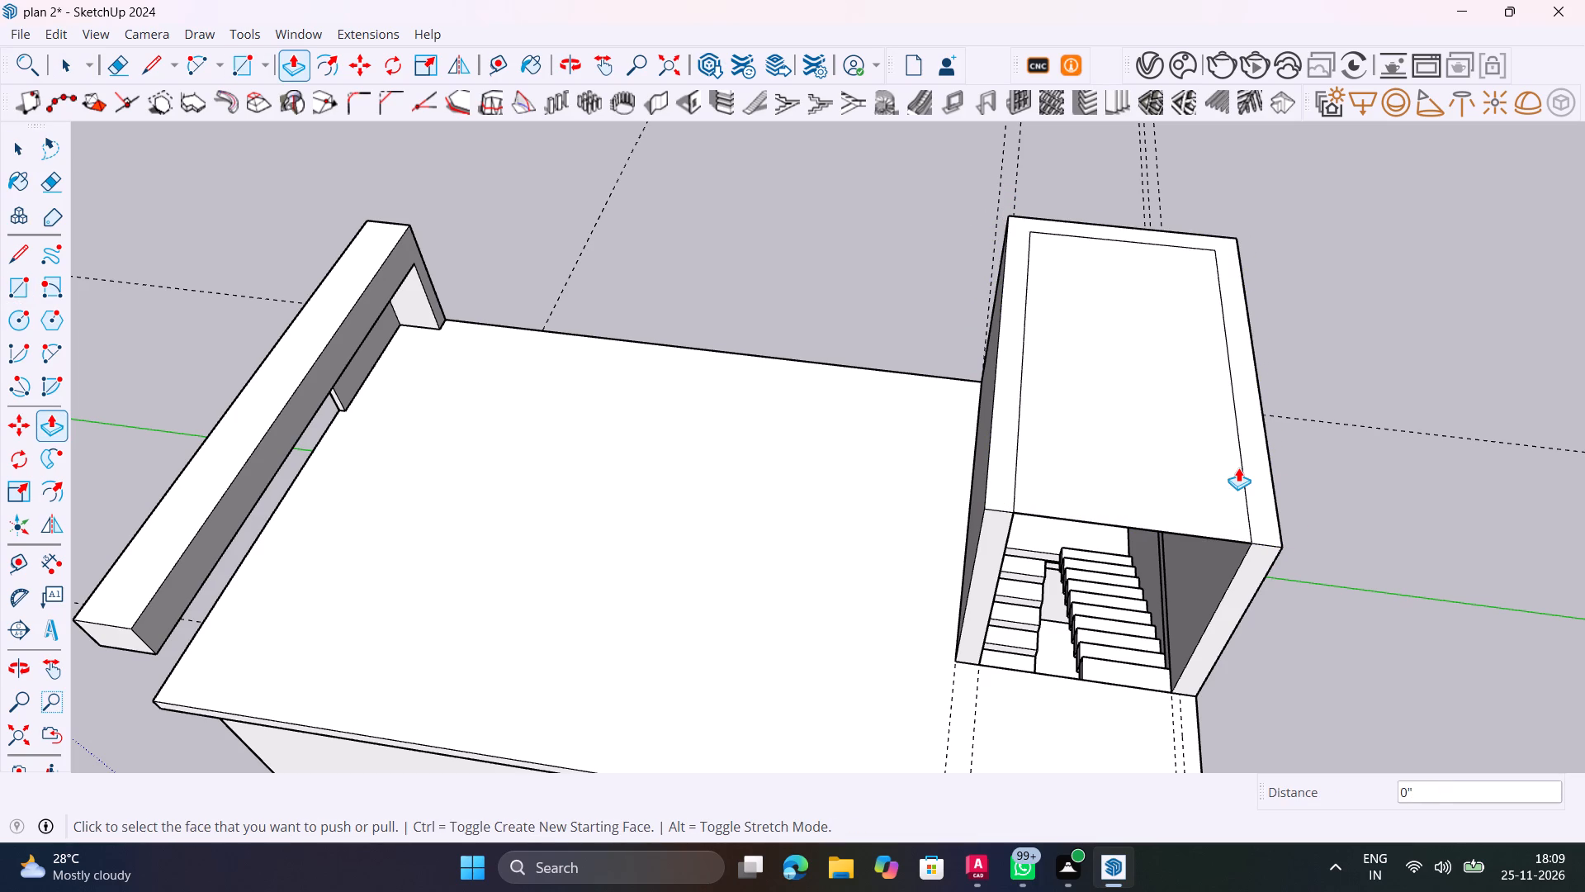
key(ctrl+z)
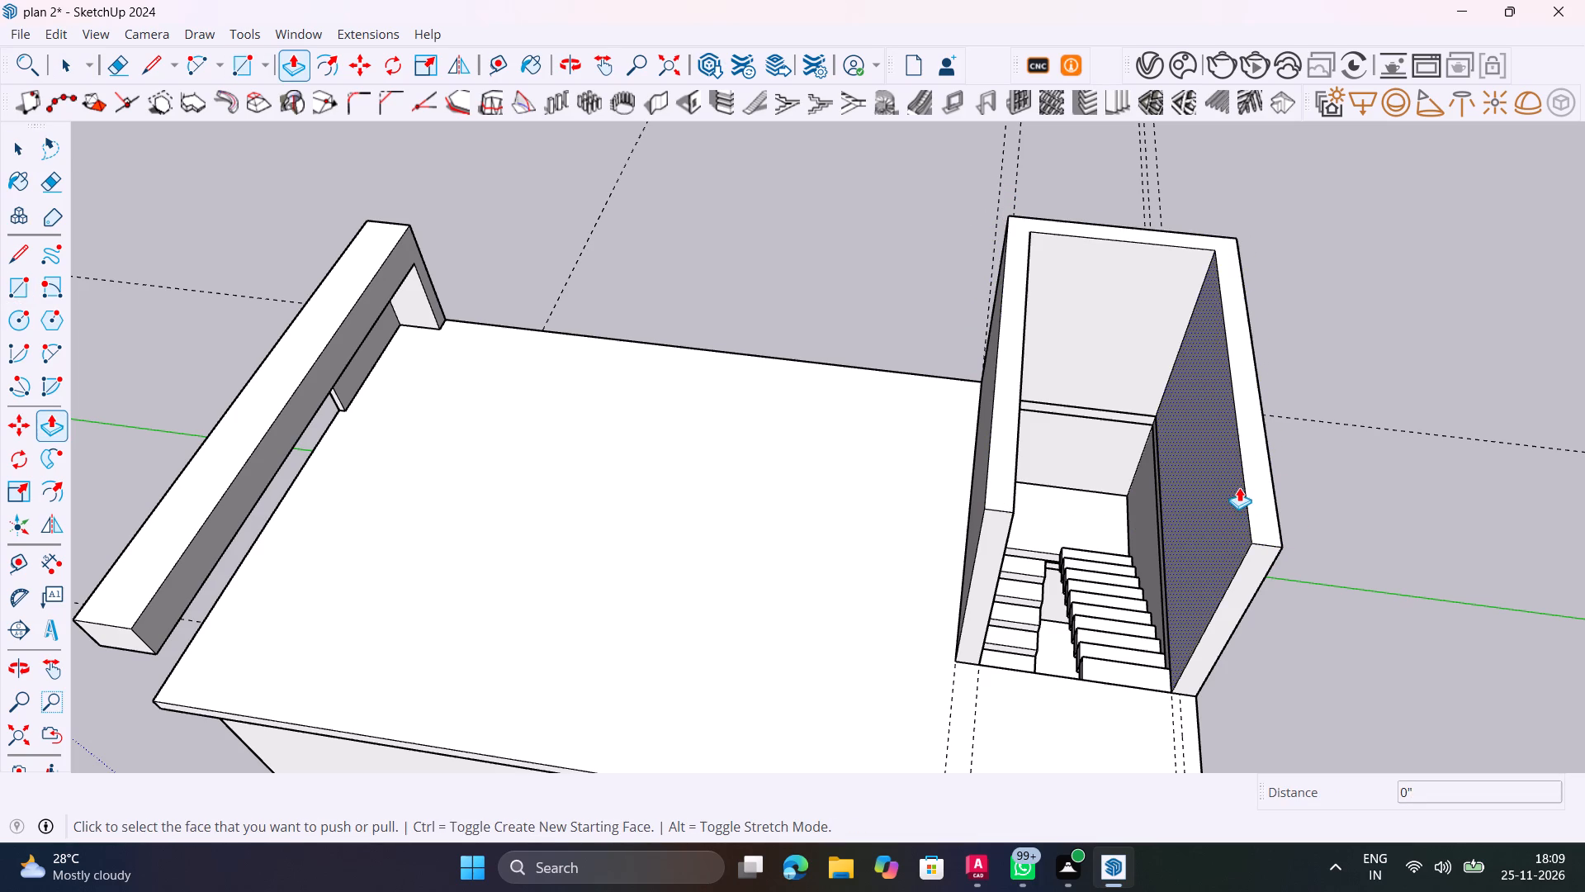
Draw a 12' 7" by 7' 6" rectangle across the tops of the stairwell walls to cap the headroom.
key(r)
click(1283, 544)
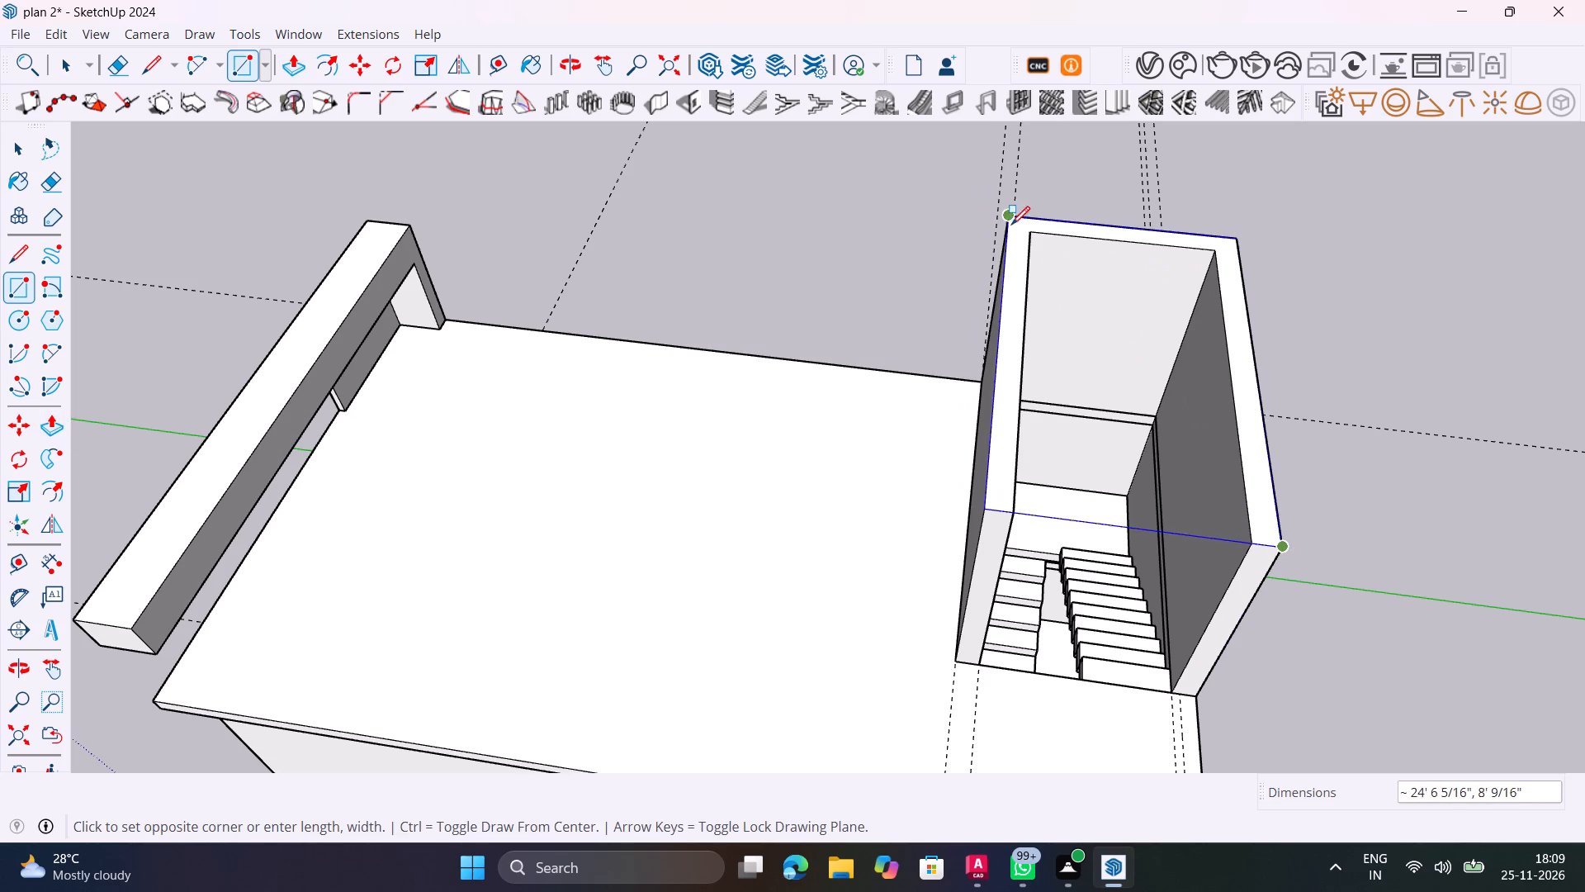
click(1011, 223)
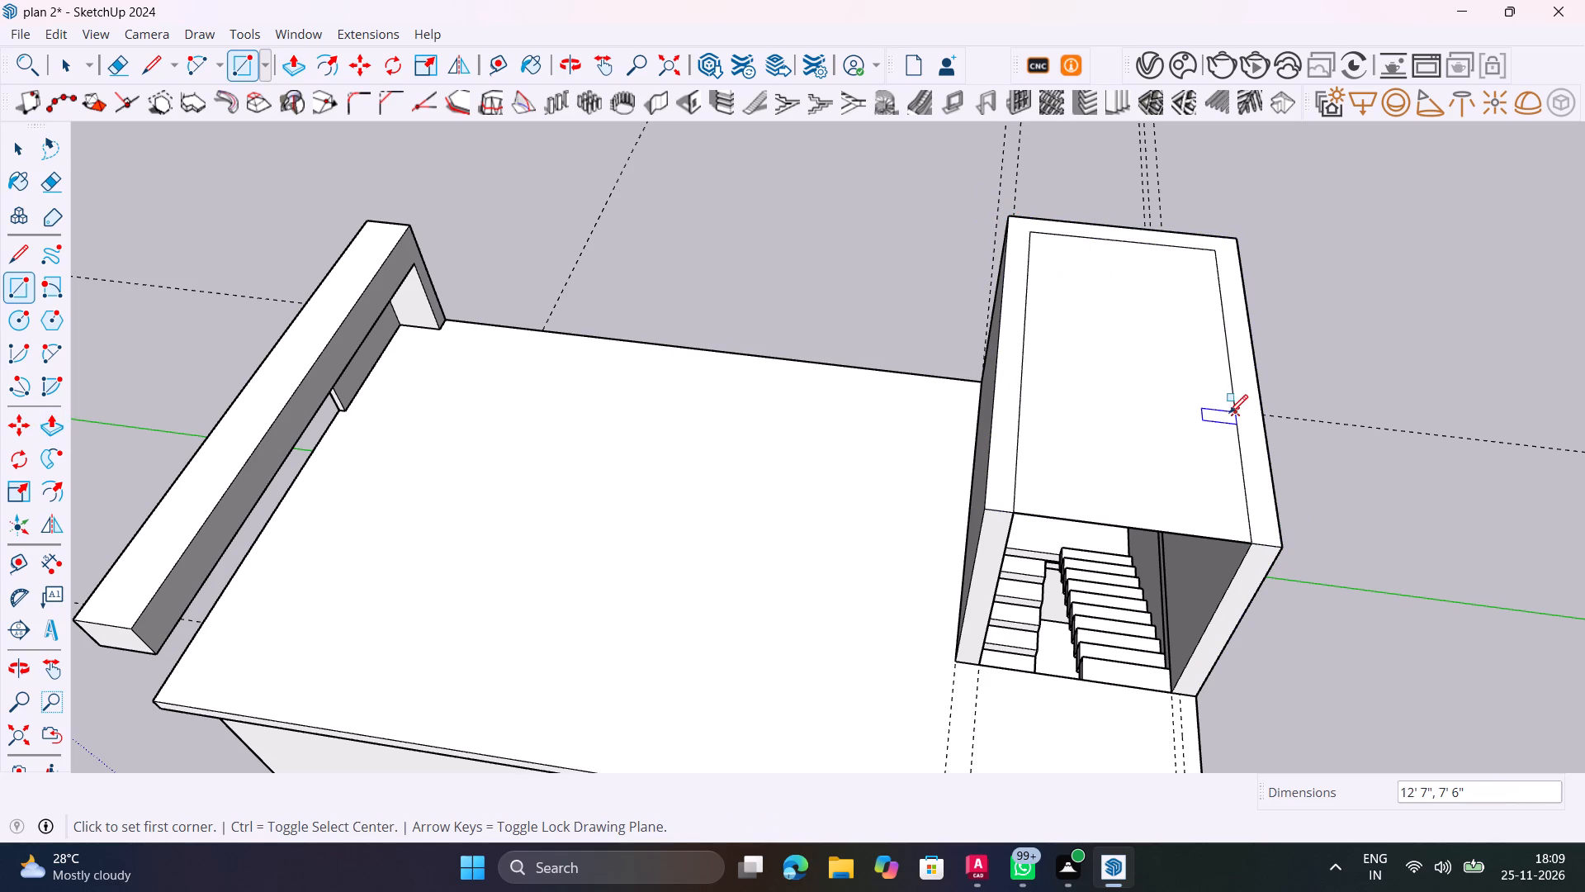
Extrude the cap face between the stairwell walls upward by 6" to form the headroom's roof slab.
key(p)
click(1247, 425)
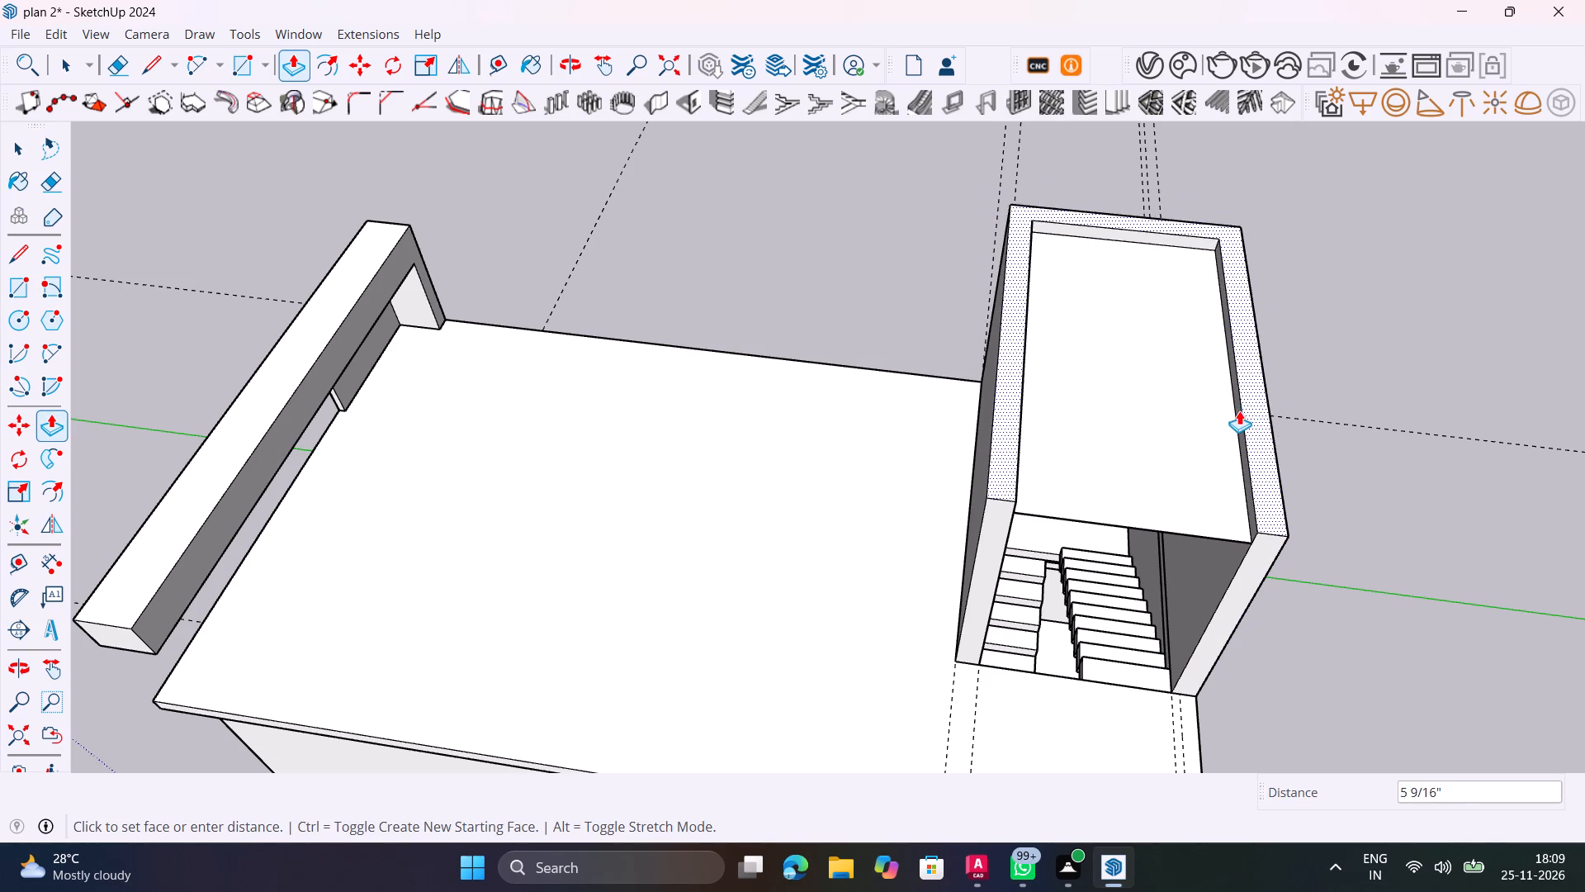
key(Escape)
click(1226, 462)
click(1207, 468)
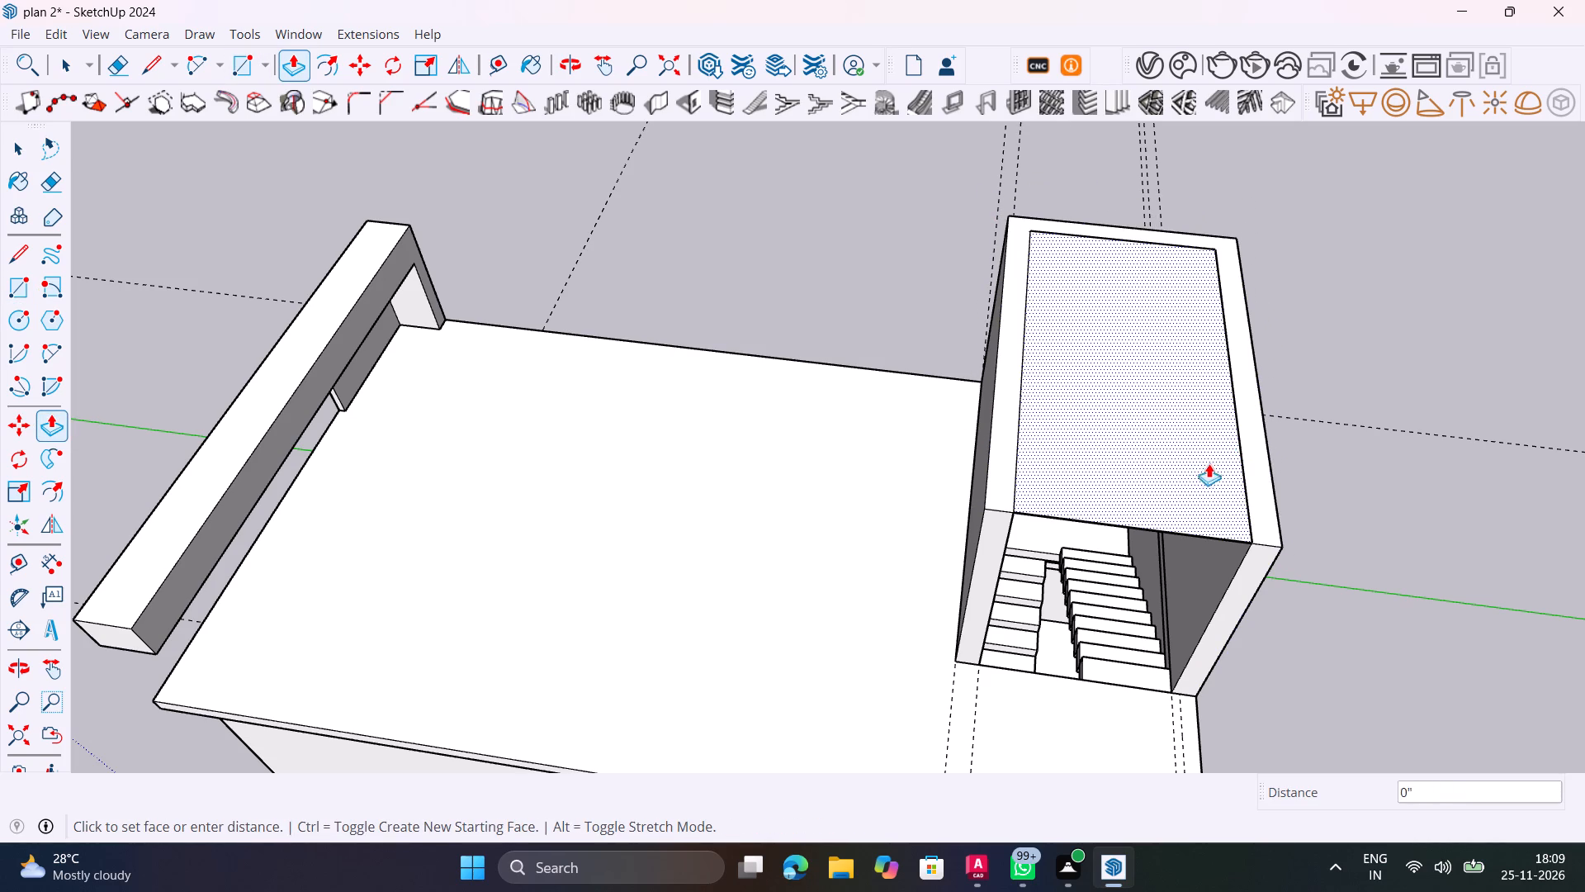
text(6")
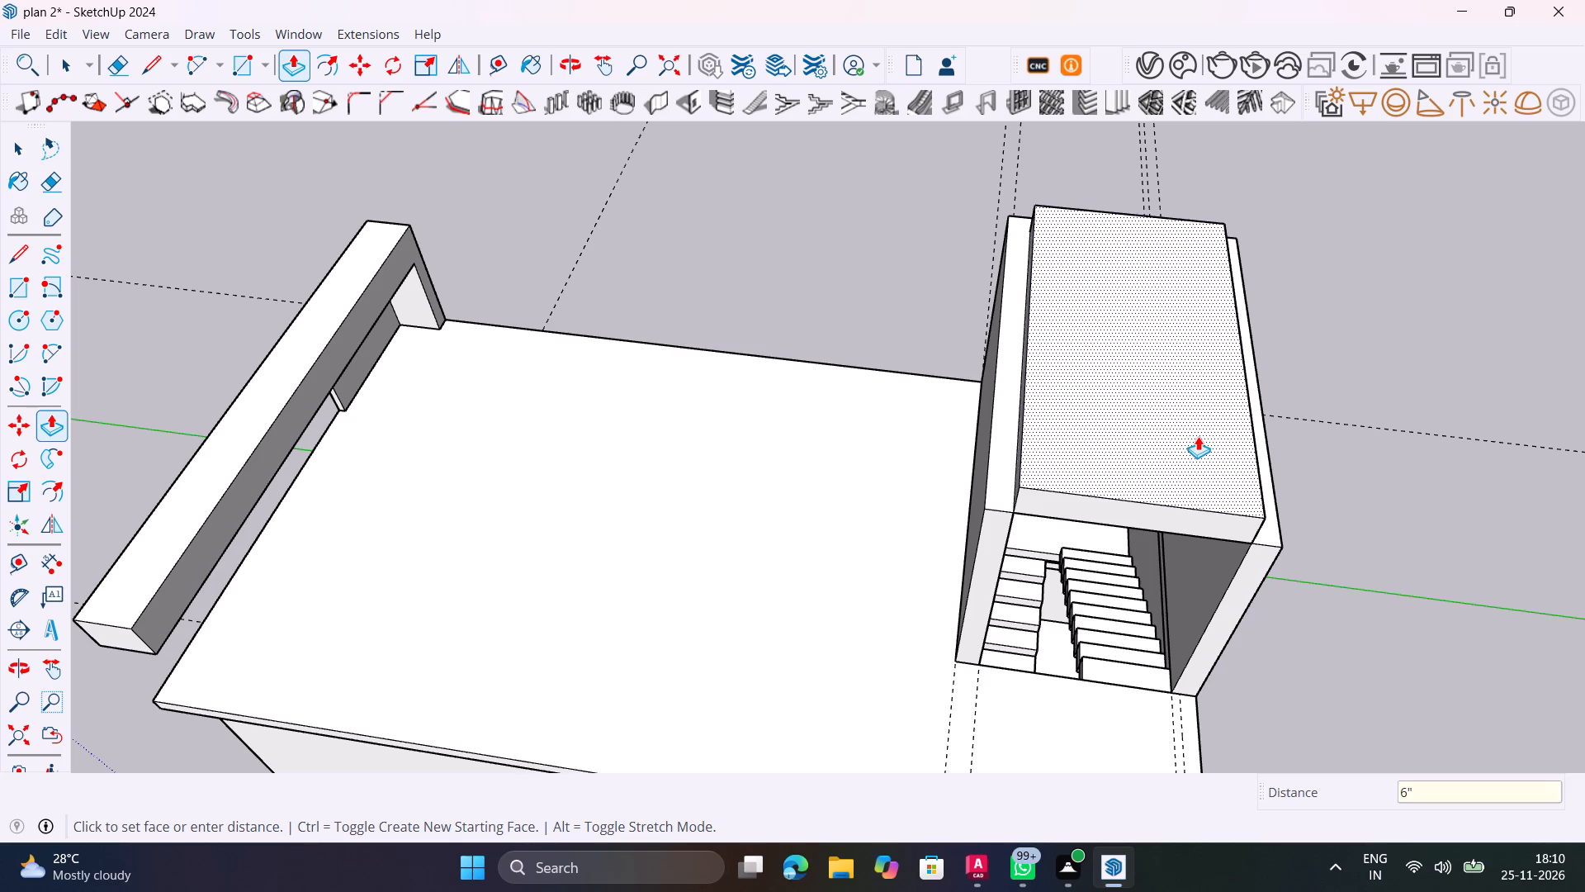
key(Return)
Extend the slab's long edge facing the open roof outward 9" to the outer face of that wall.
middle_drag(999, 472, 1262, 463)
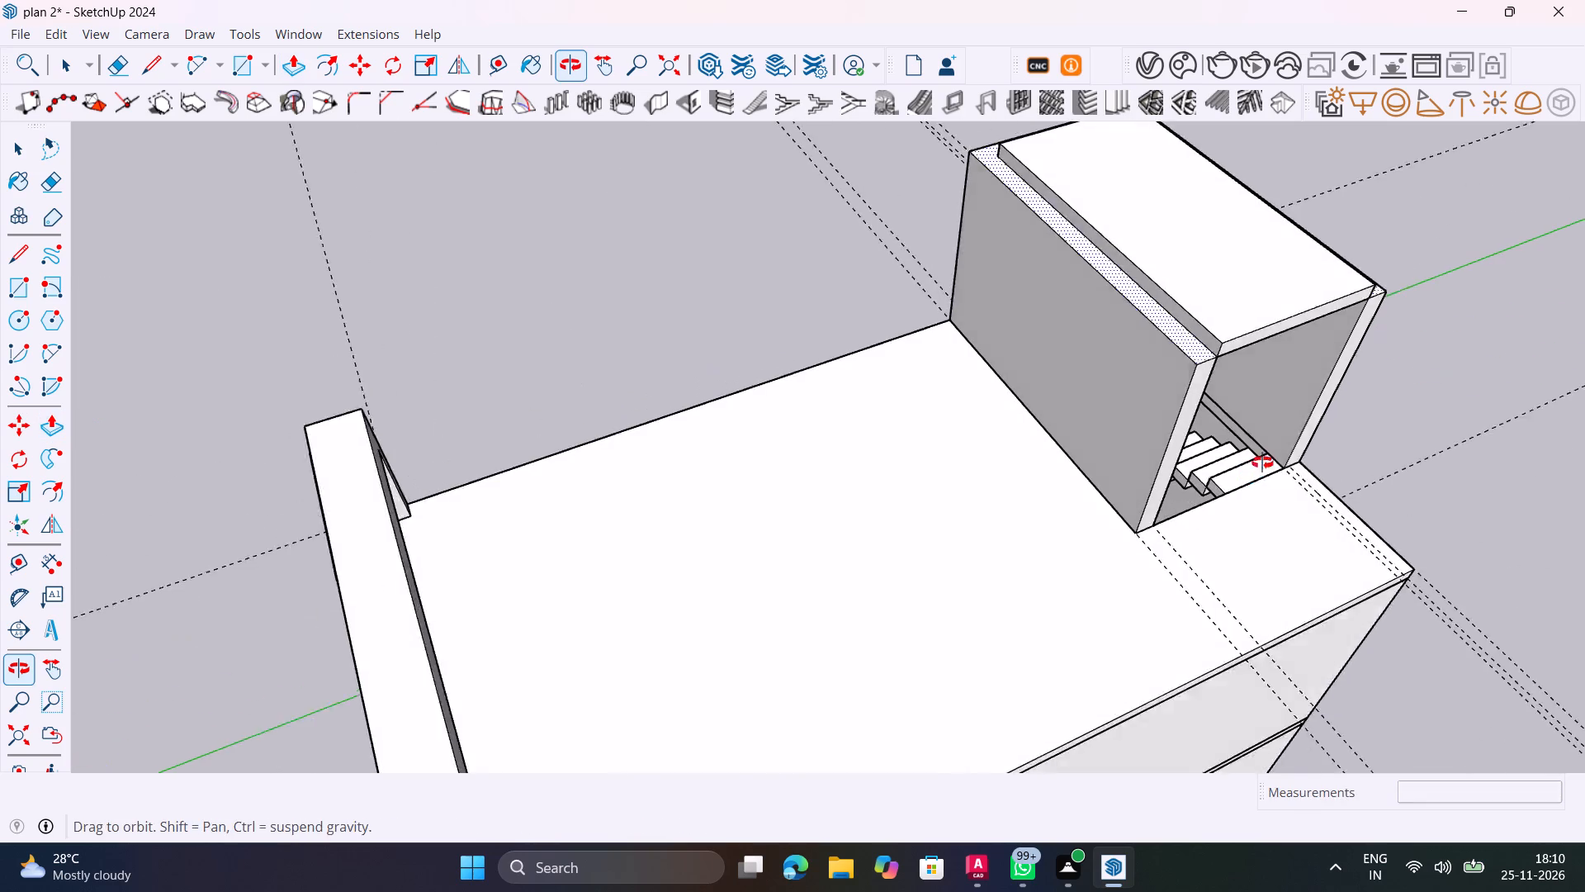
middle_drag(1262, 463, 1254, 463)
scroll(1250, 462, up, 1)
scroll(1207, 300, up, 10)
click(1213, 375)
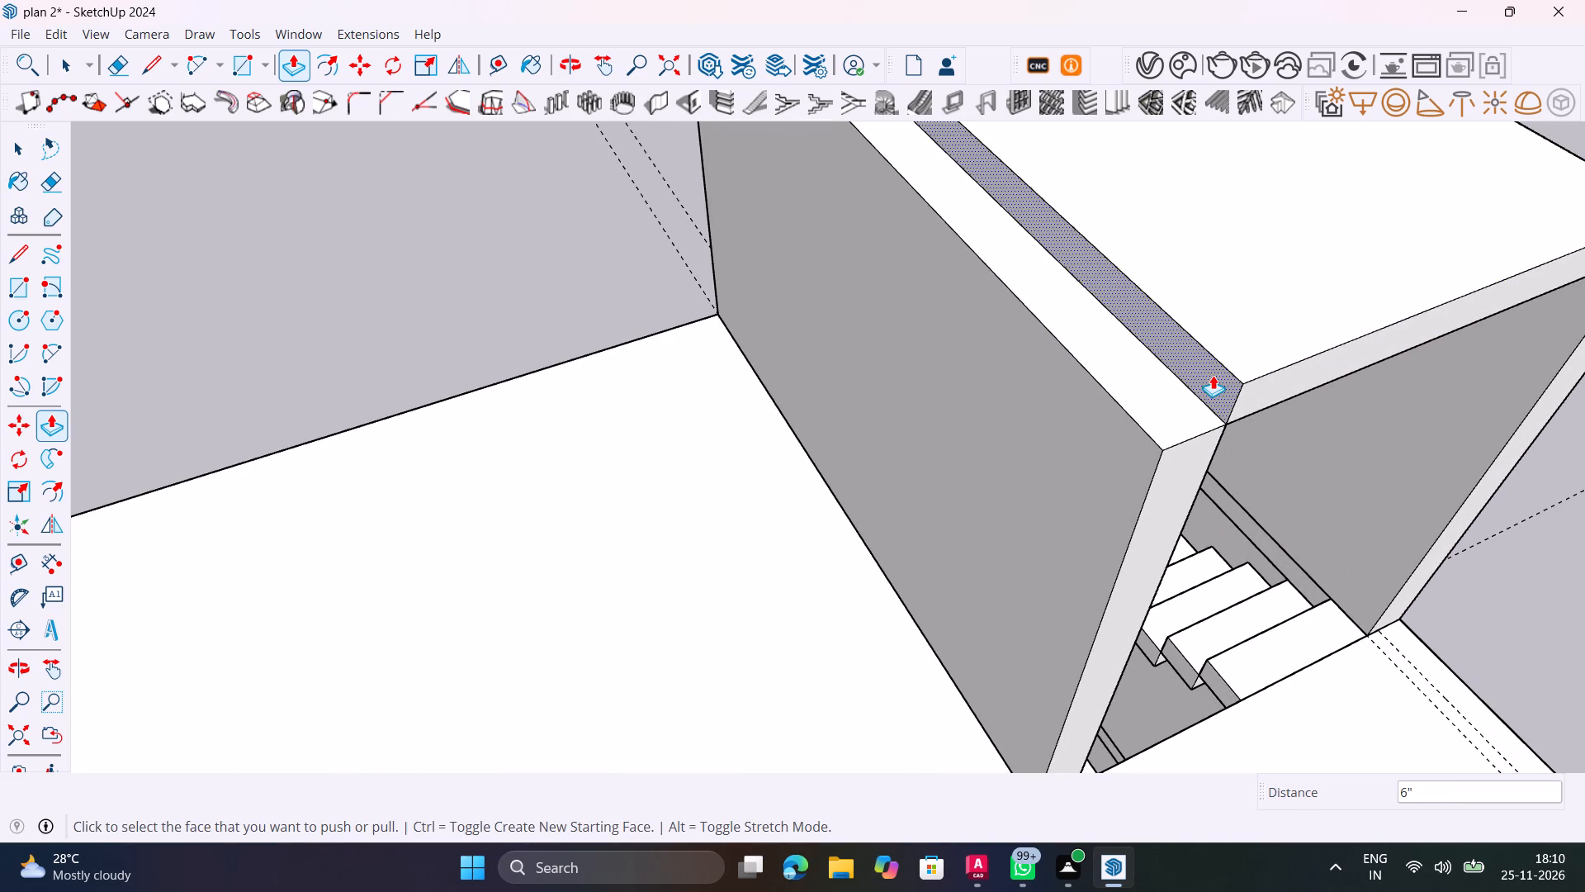
click(1152, 440)
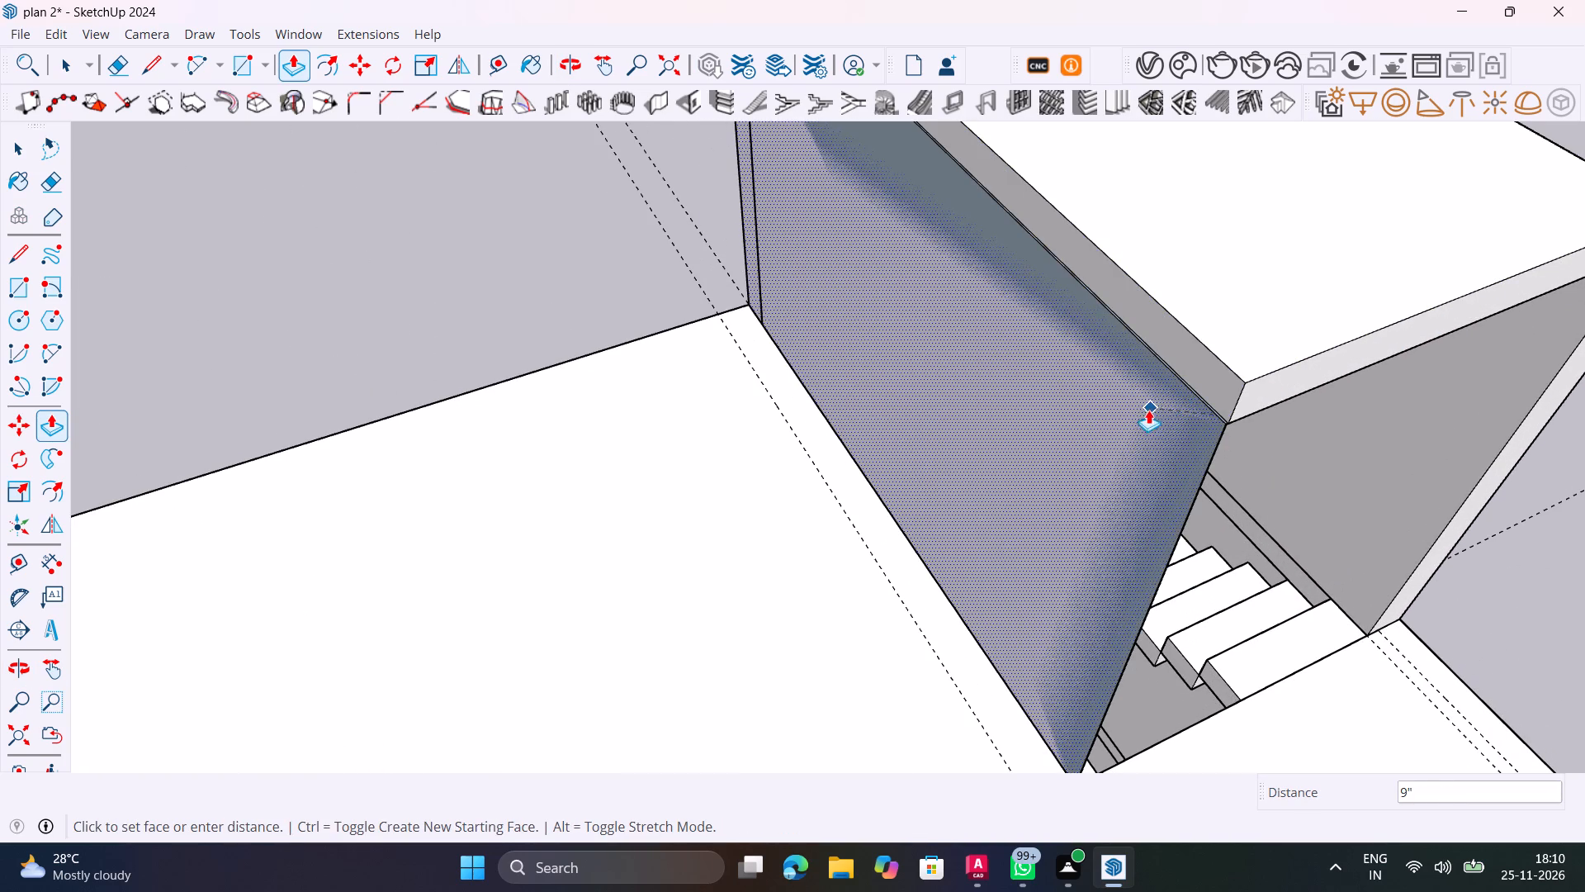
key(Escape)
click(1217, 373)
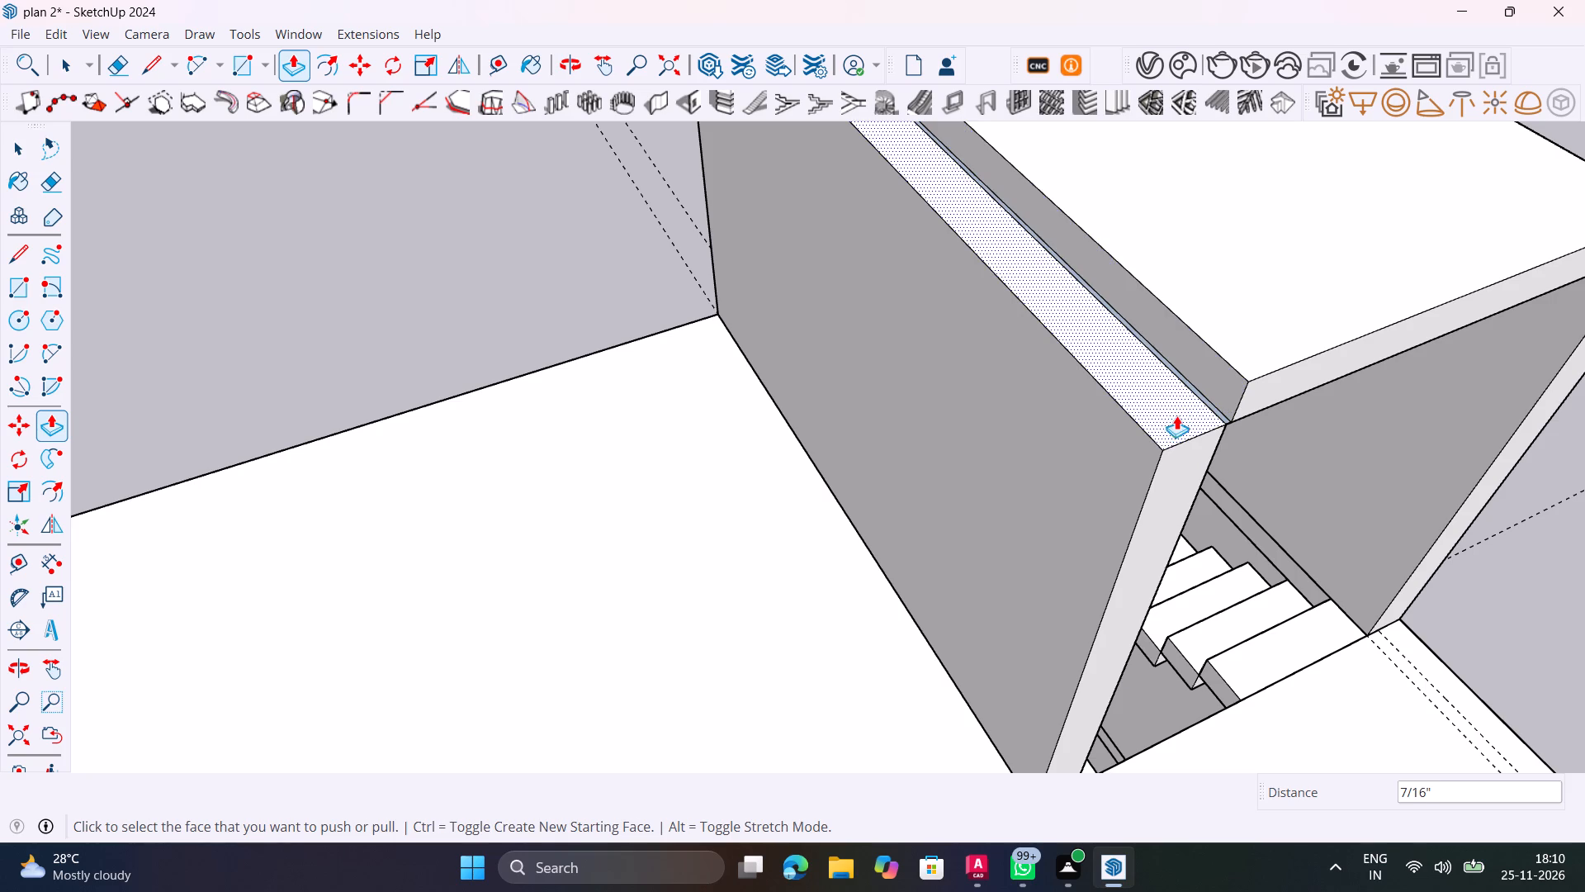
key(Escape)
key(ctrl+z)
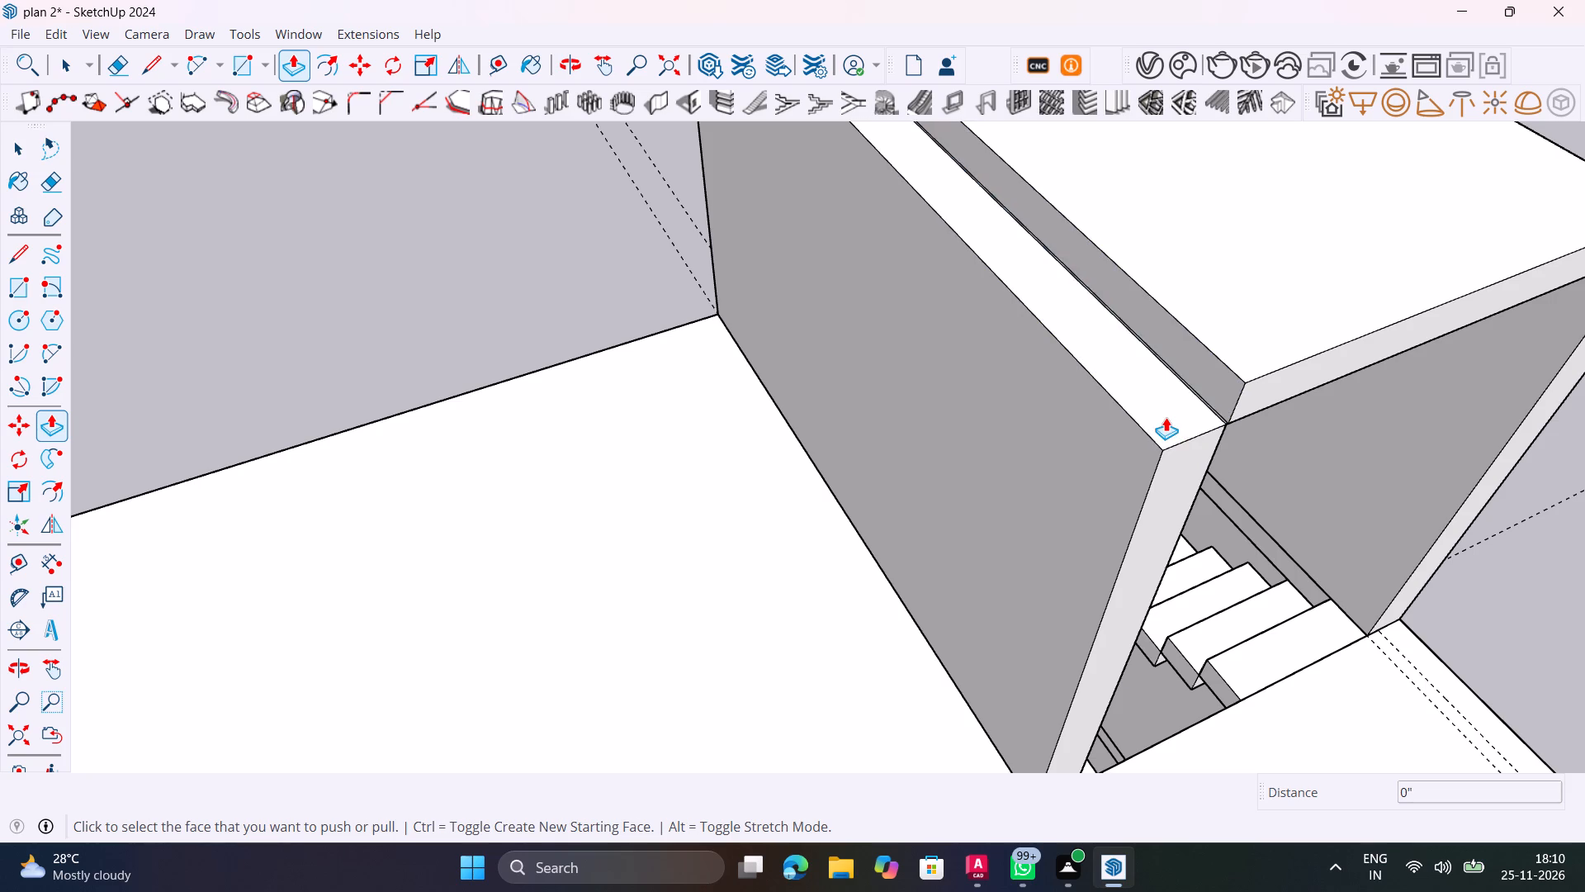
key(ctrl+z)
drag(1225, 391, 1162, 444)
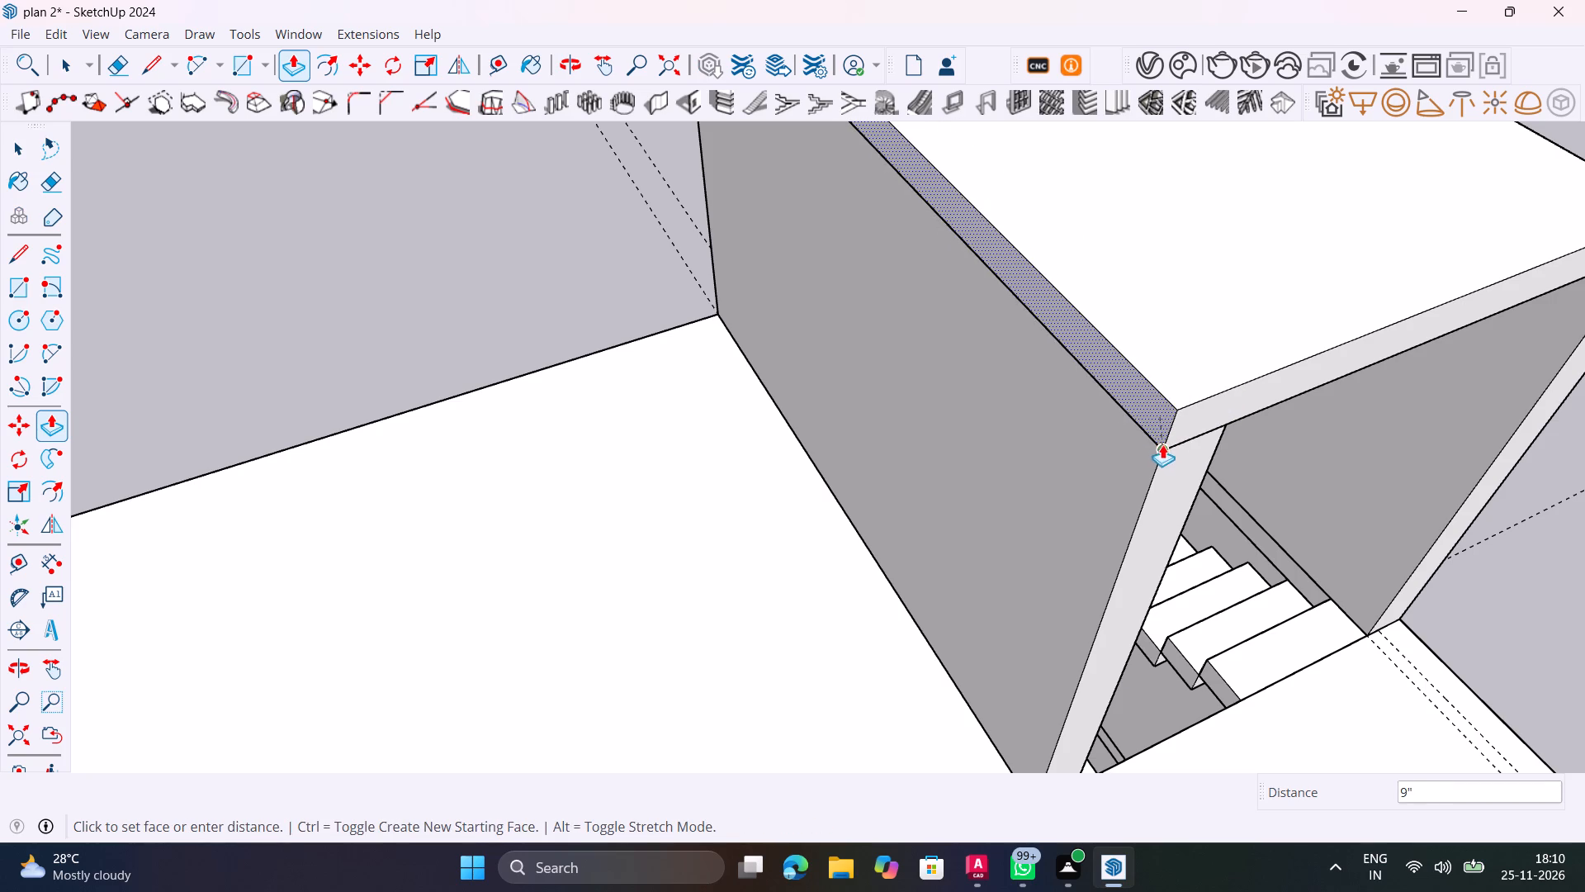
drag(1162, 444, 1161, 445)
Extend the slab's opposite long edge outward 9" so it covers the top of the outer stairwell wall.
scroll(1149, 436, down, 6)
shift+middle_drag(1151, 444, 622, 504)
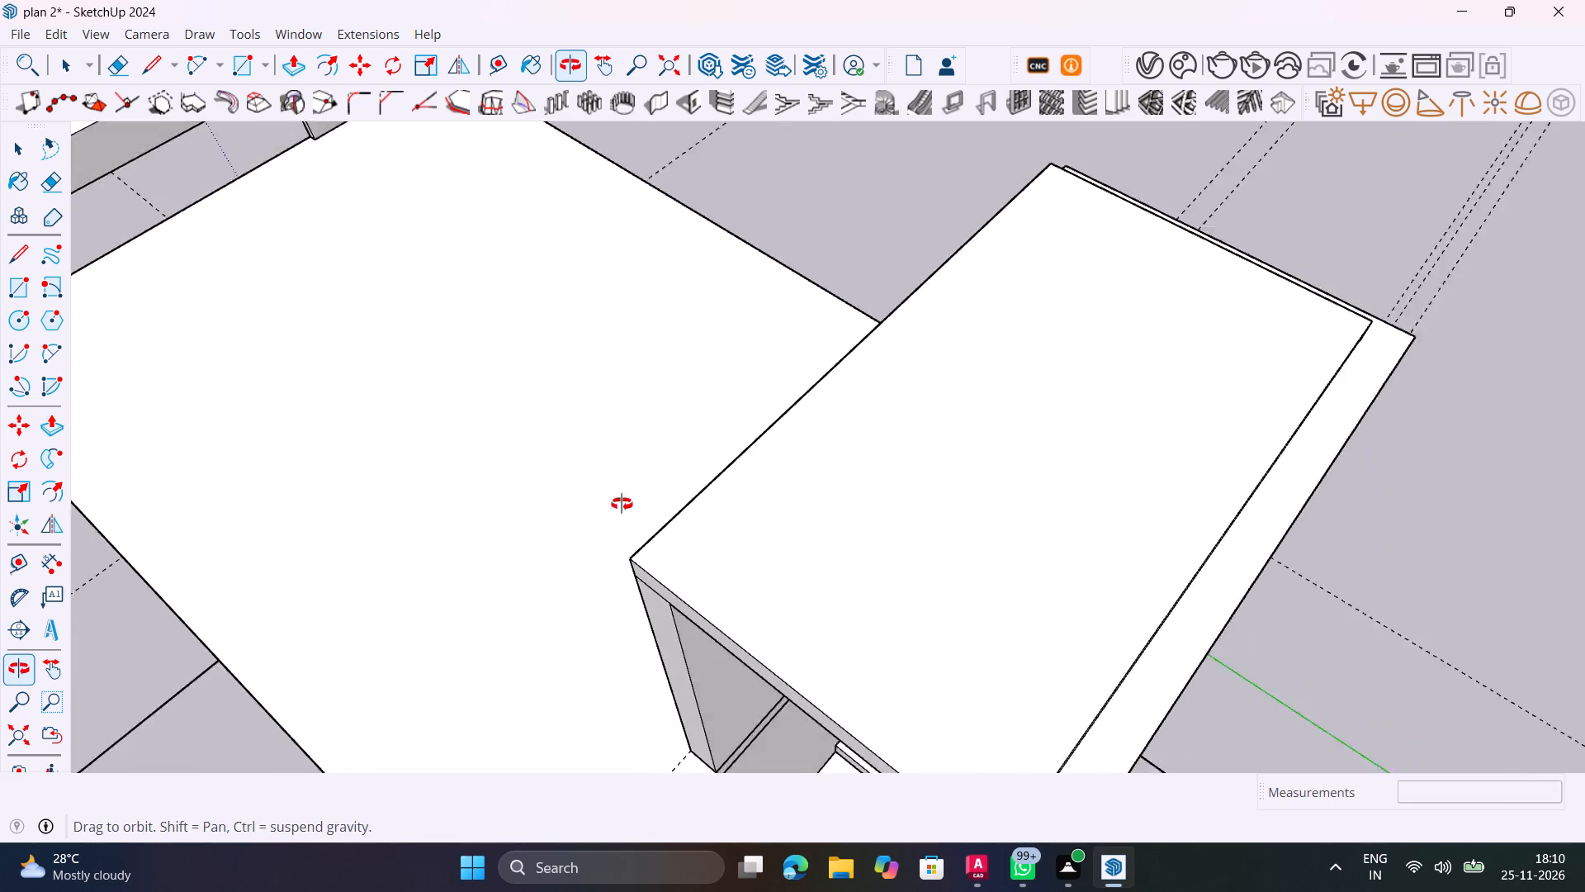
shift+middle_drag(622, 504, 673, 329)
drag(1115, 416, 1136, 448)
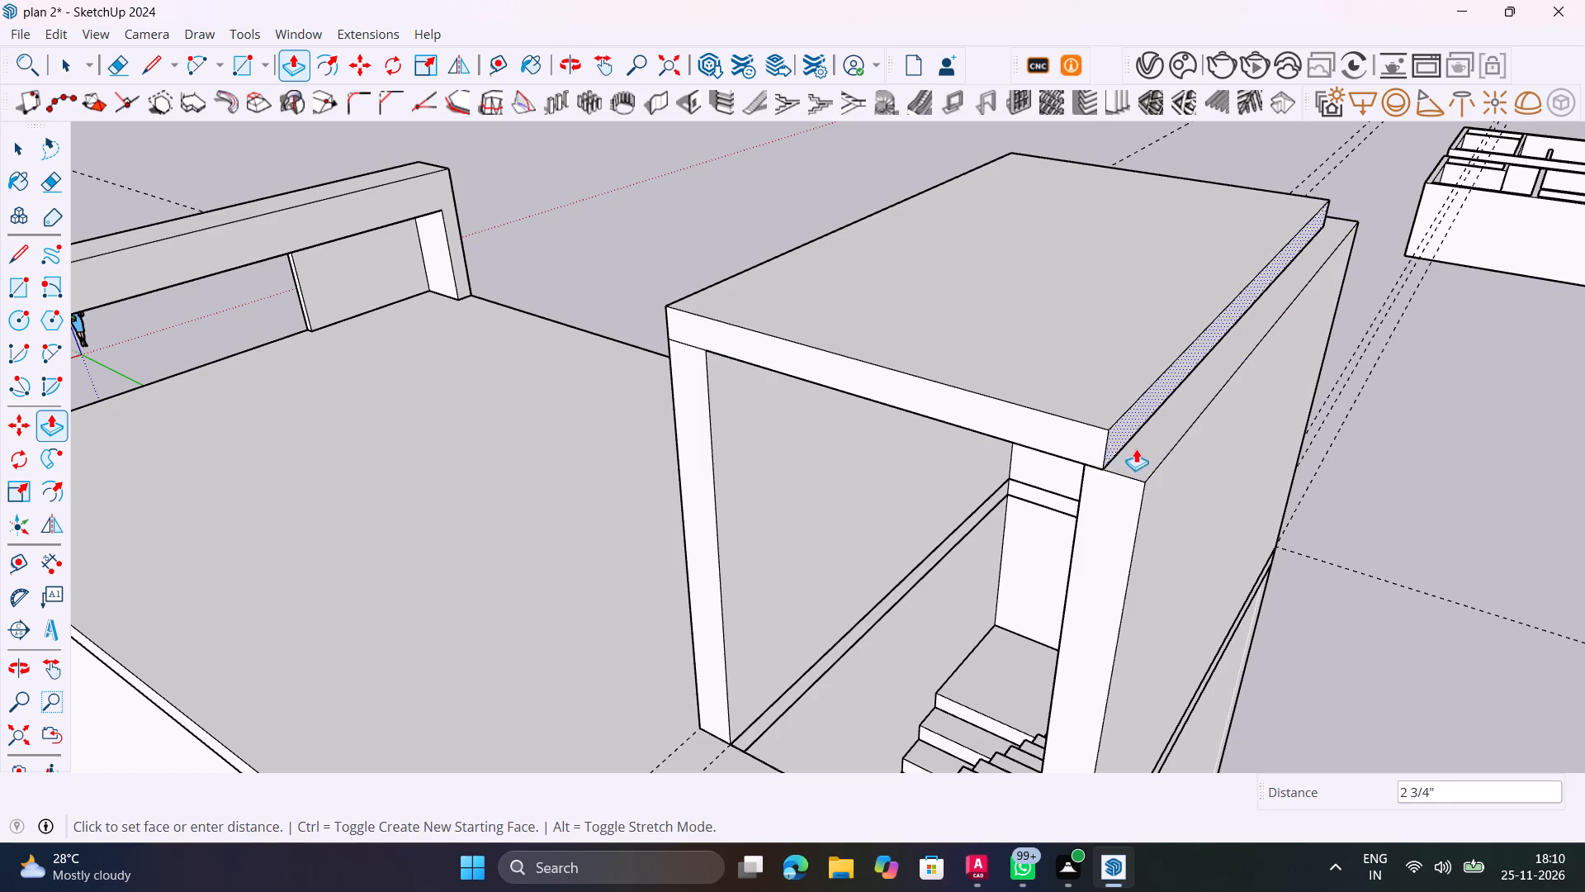
drag(1136, 448, 1143, 479)
Extend the slab's rear edge outward 9" to cover the top of the back wall.
middle_drag(1109, 482, 378, 548)
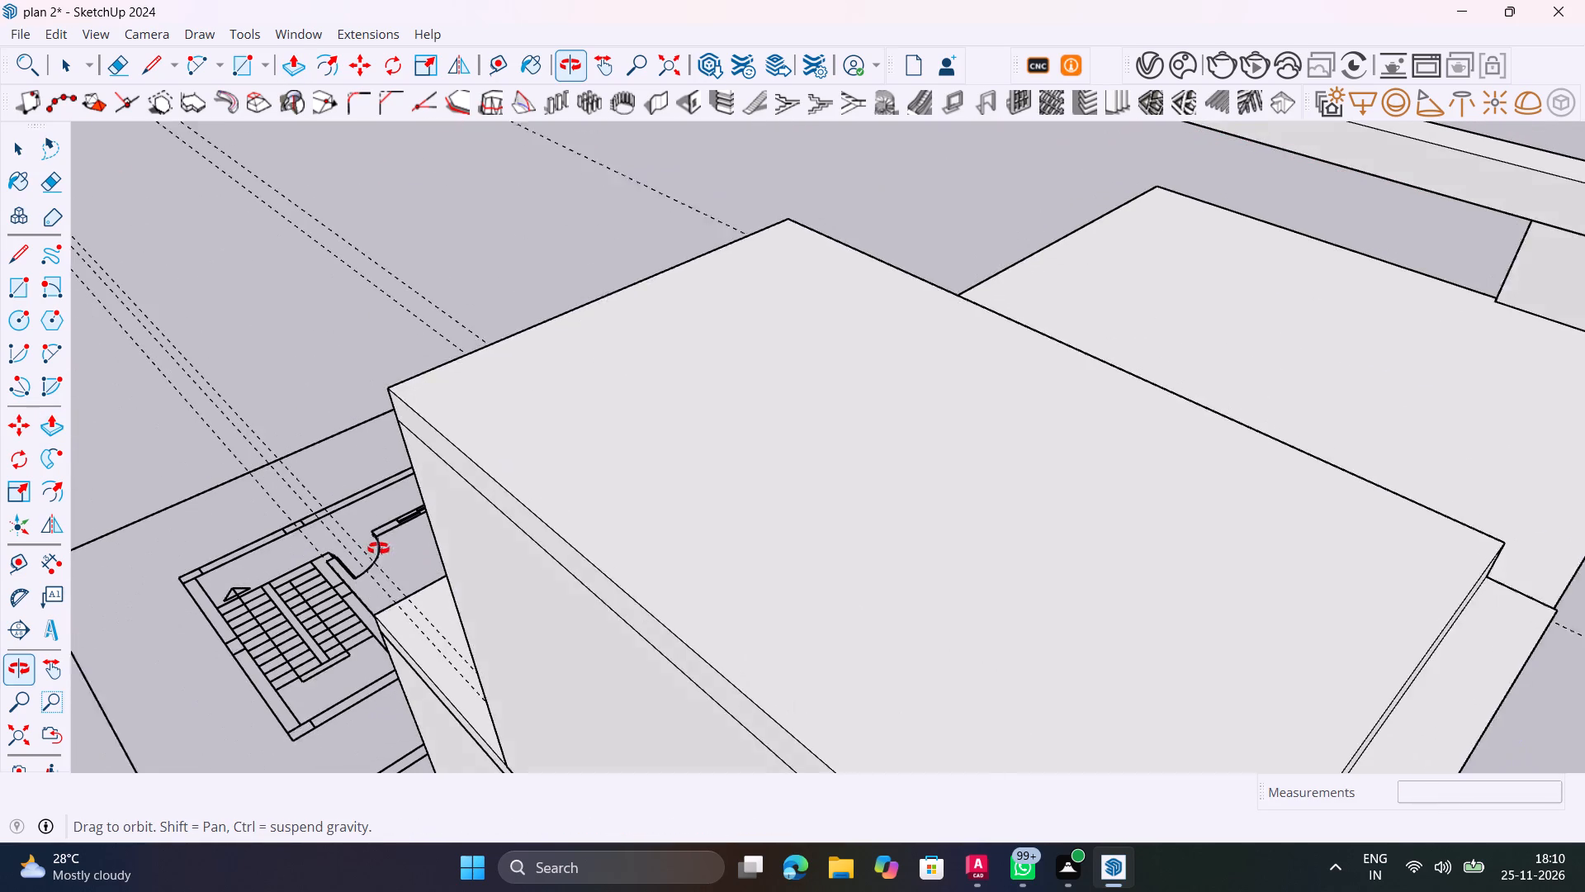
middle_drag(378, 548, 376, 548)
scroll(528, 431, down, 5)
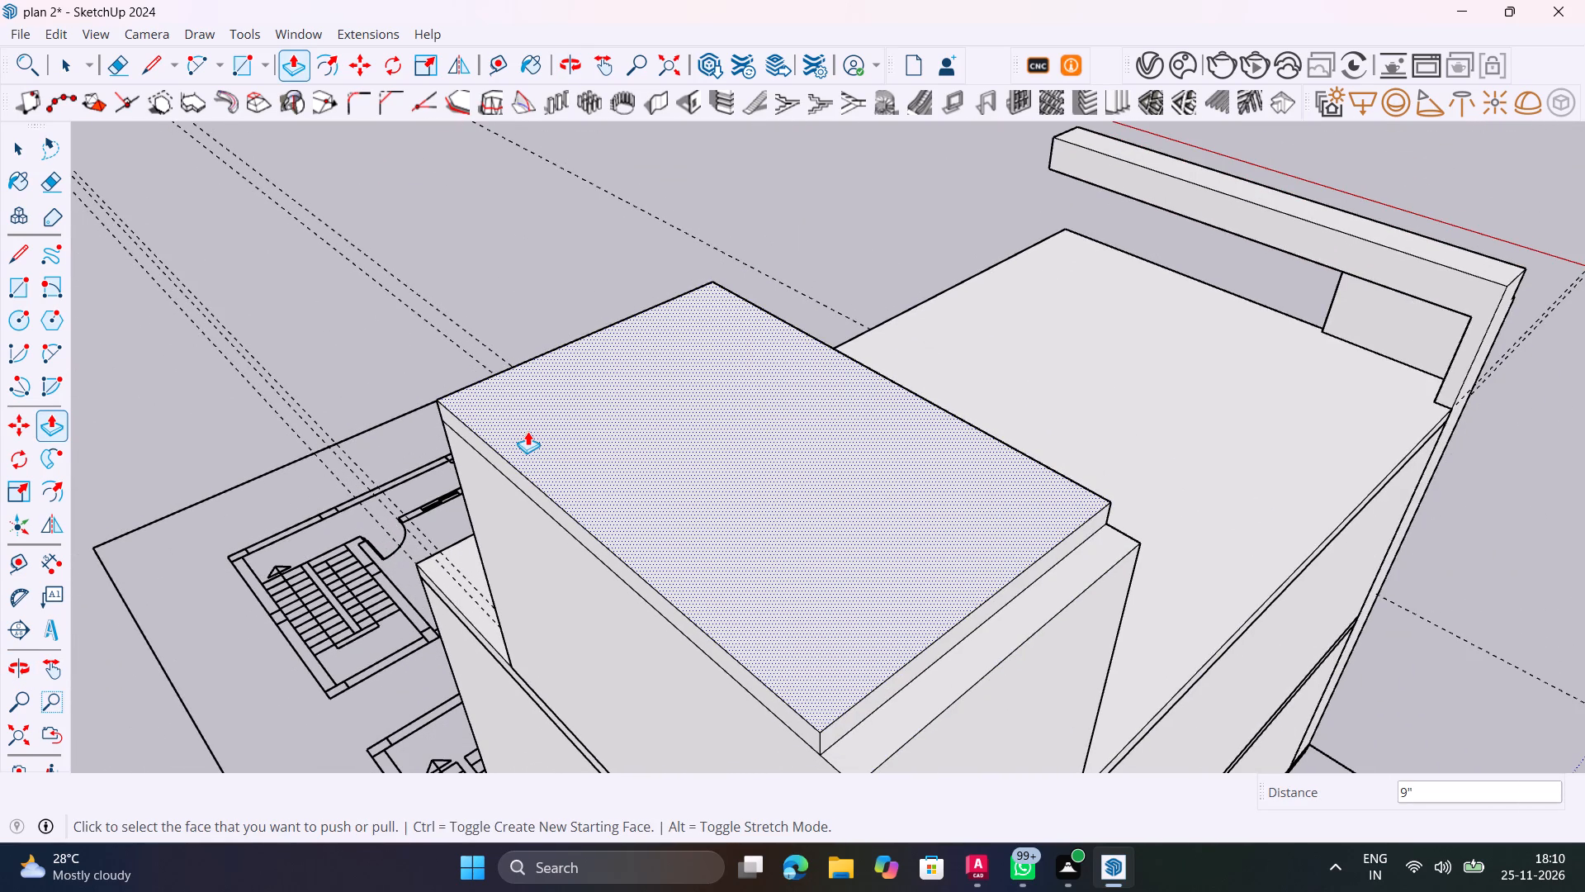
scroll(872, 714, up, 8)
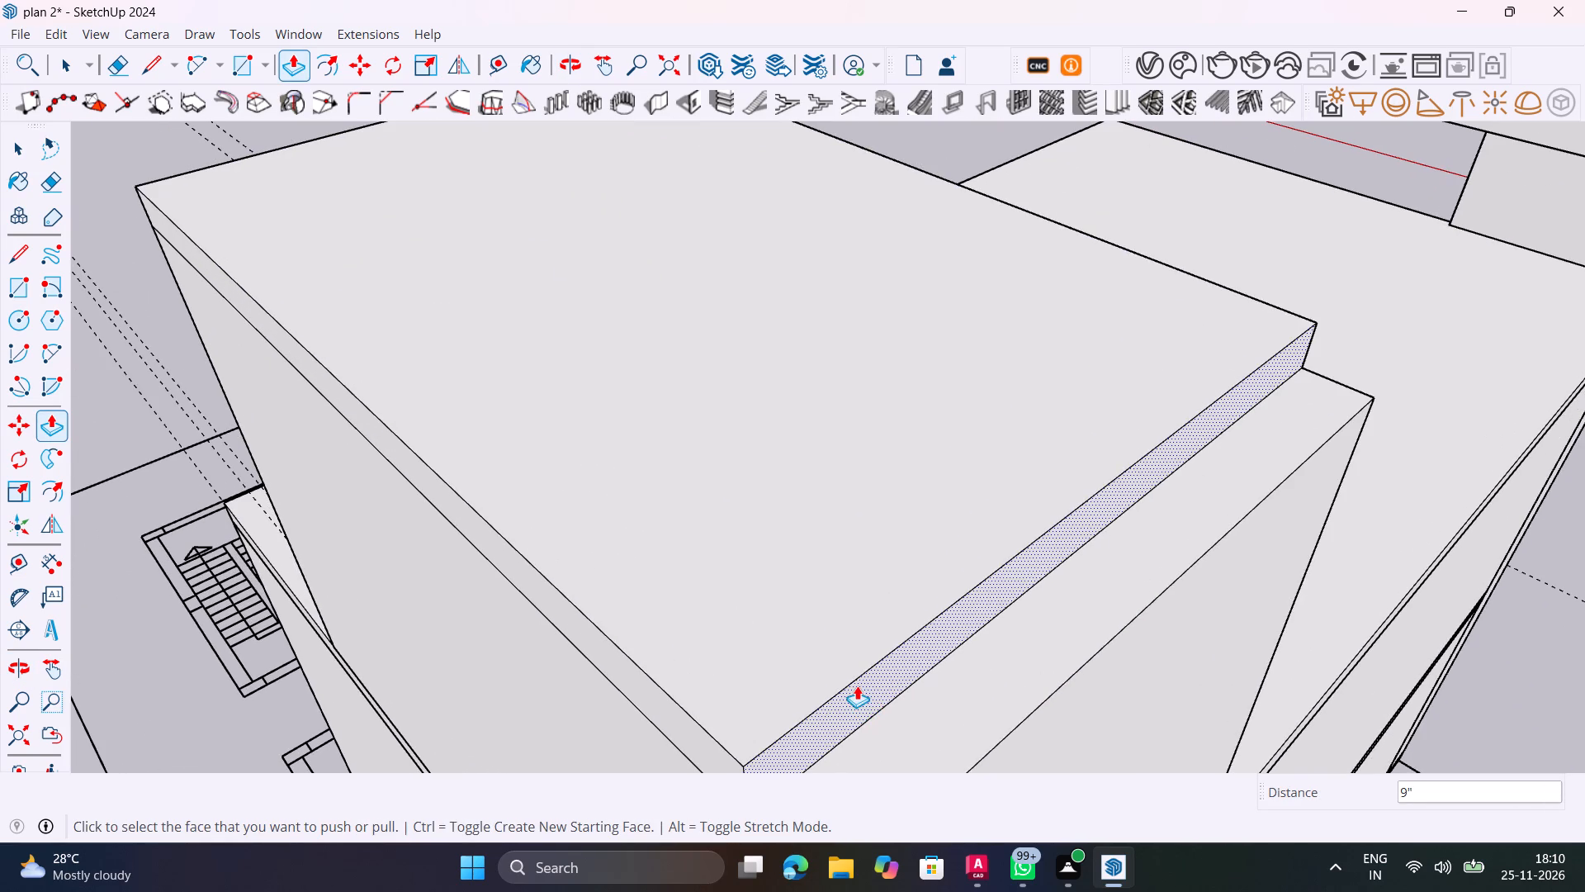
drag(857, 686, 1086, 669)
scroll(1112, 593, down, 10)
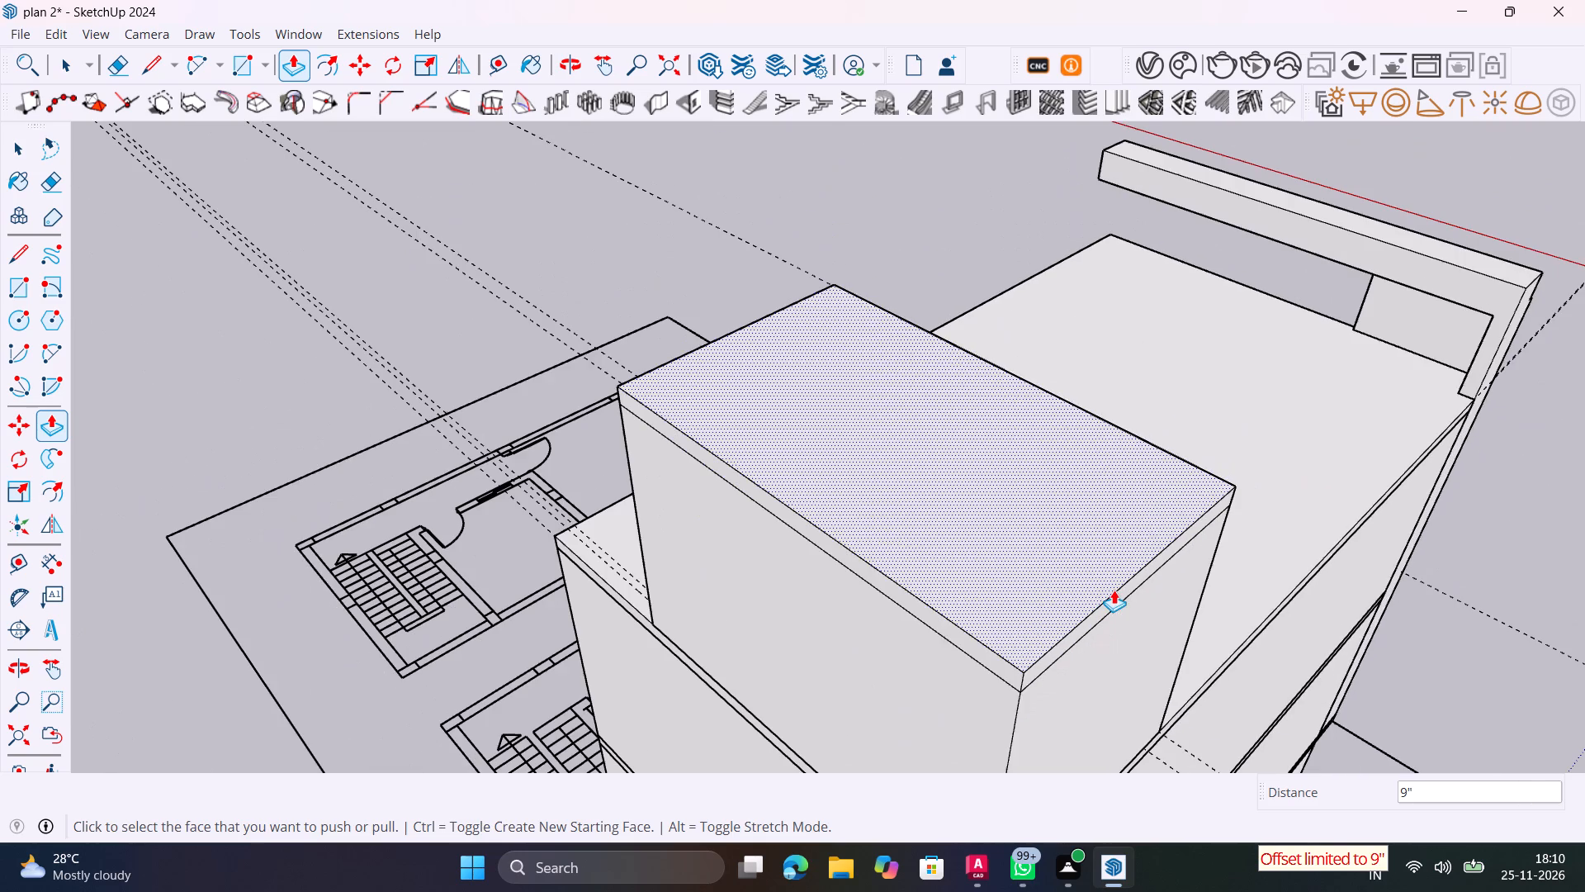
scroll(1114, 590, down, 1)
key(space)
drag(393, 310, 401, 312)
Extend the open-end face of the headroom wall beside the open roof by 2".
middle_drag(484, 428, 809, 425)
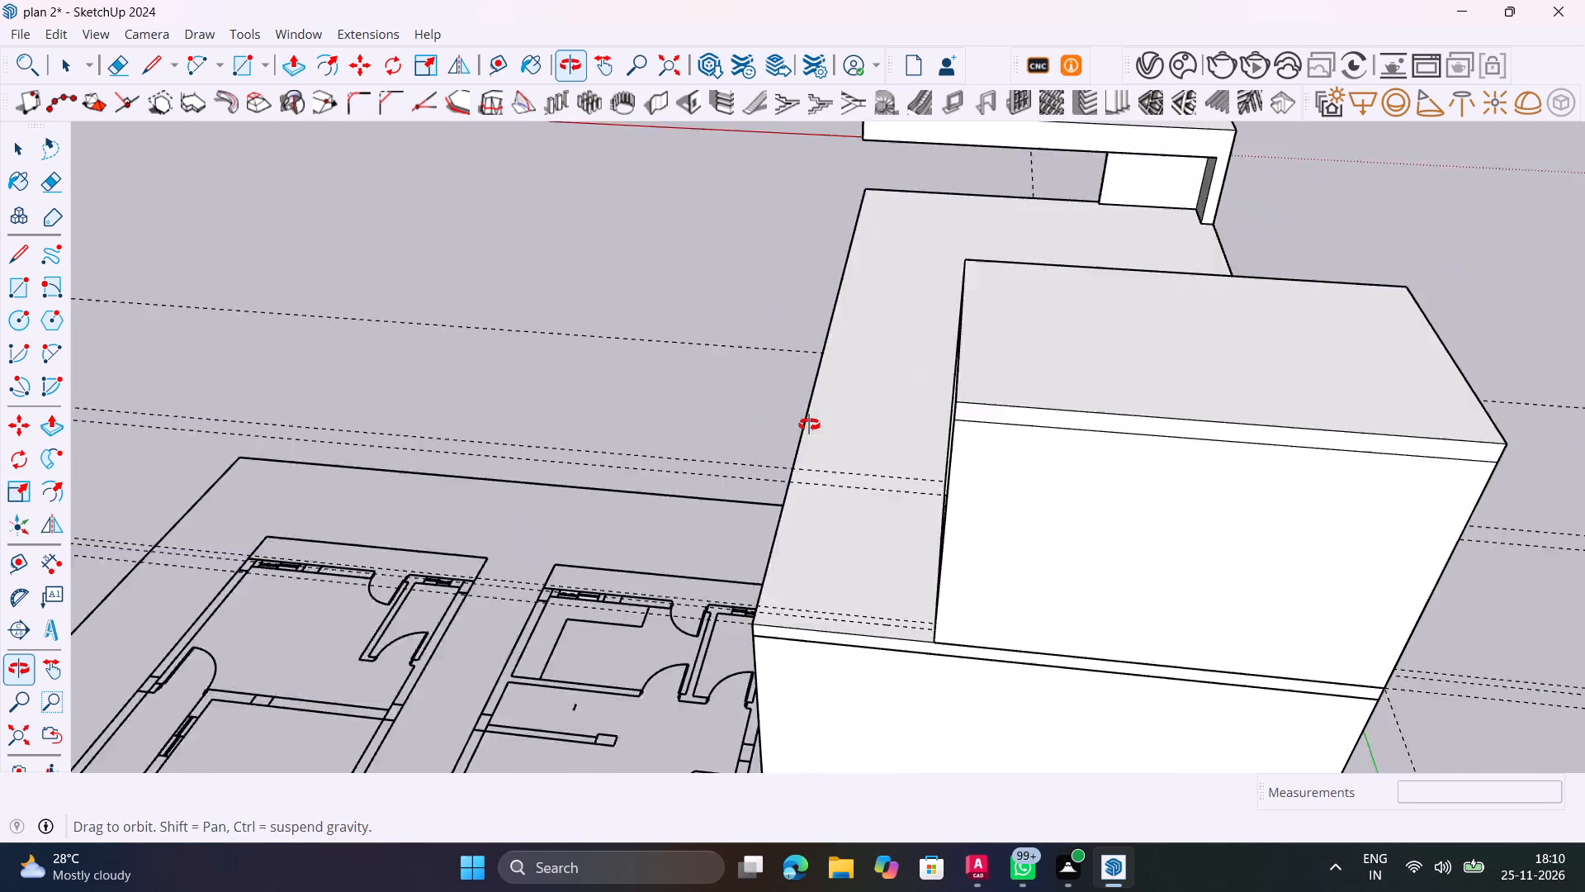
middle_drag(809, 425, 1092, 420)
scroll(1076, 408, down, 5)
shift+middle_drag(990, 496, 1308, 454)
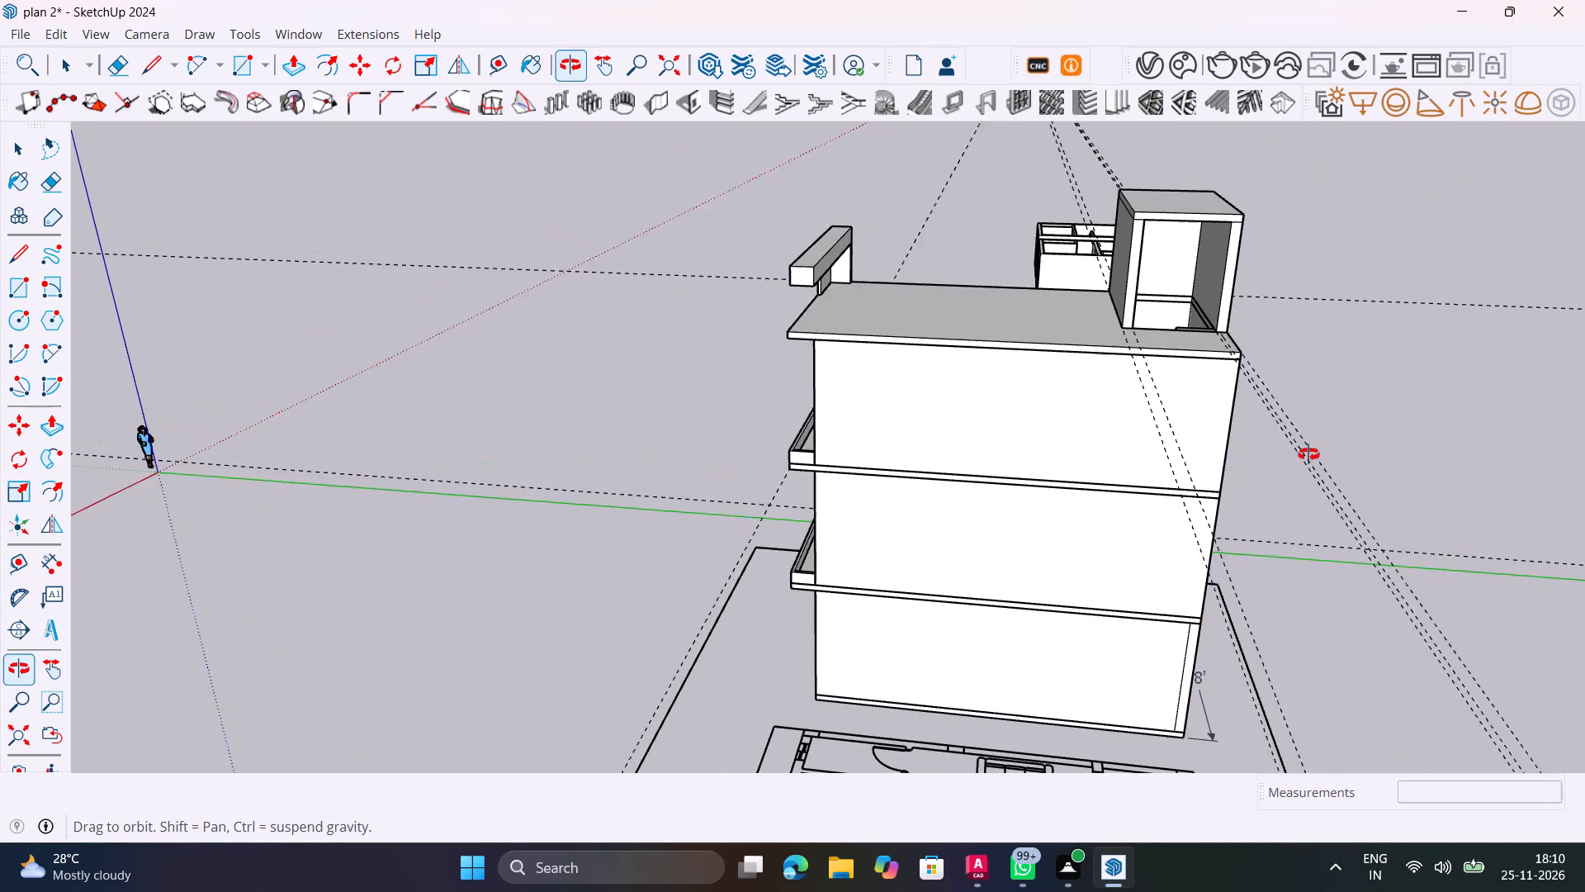
shift+middle_drag(1308, 454, 1305, 448)
scroll(1199, 254, up, 10)
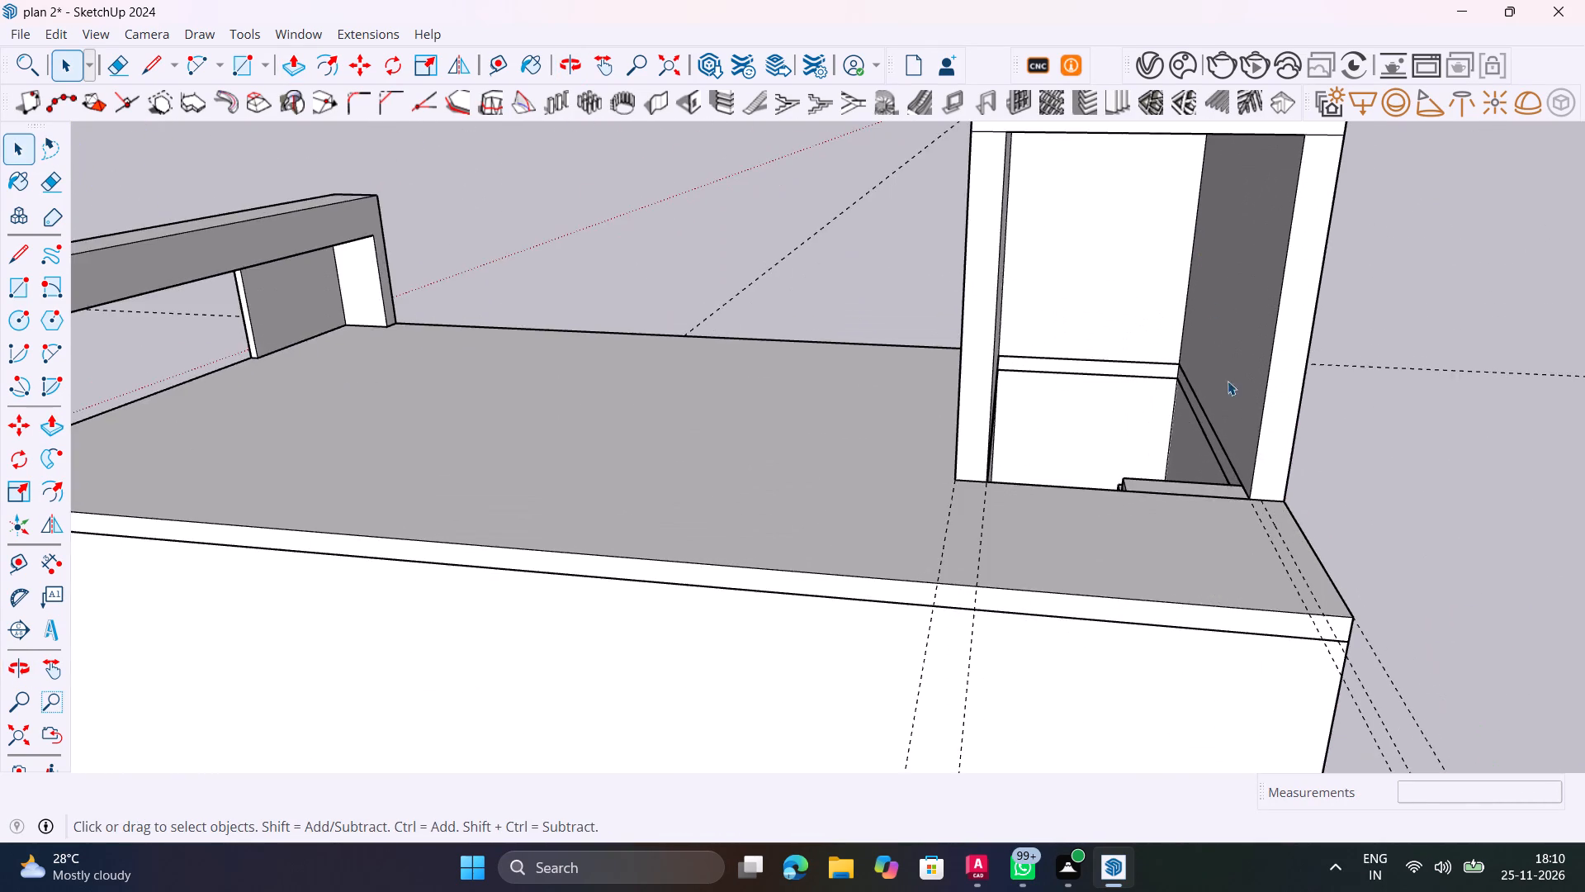
middle_drag(1247, 401, 1431, 530)
scroll(1141, 582, up, 2)
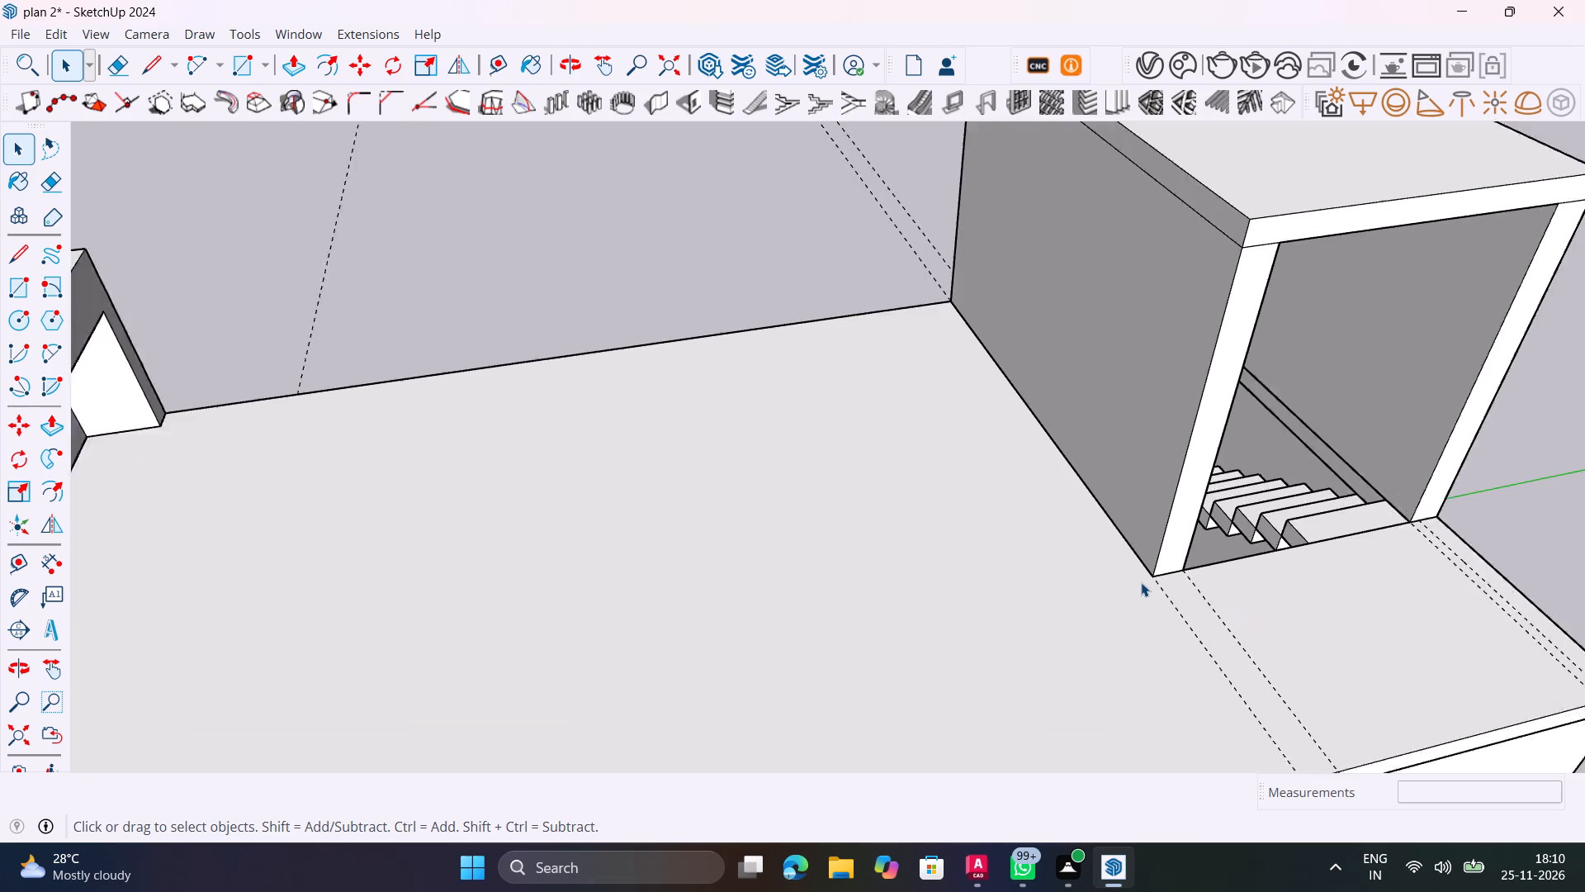
scroll(1141, 582, up, 6)
click(1182, 542)
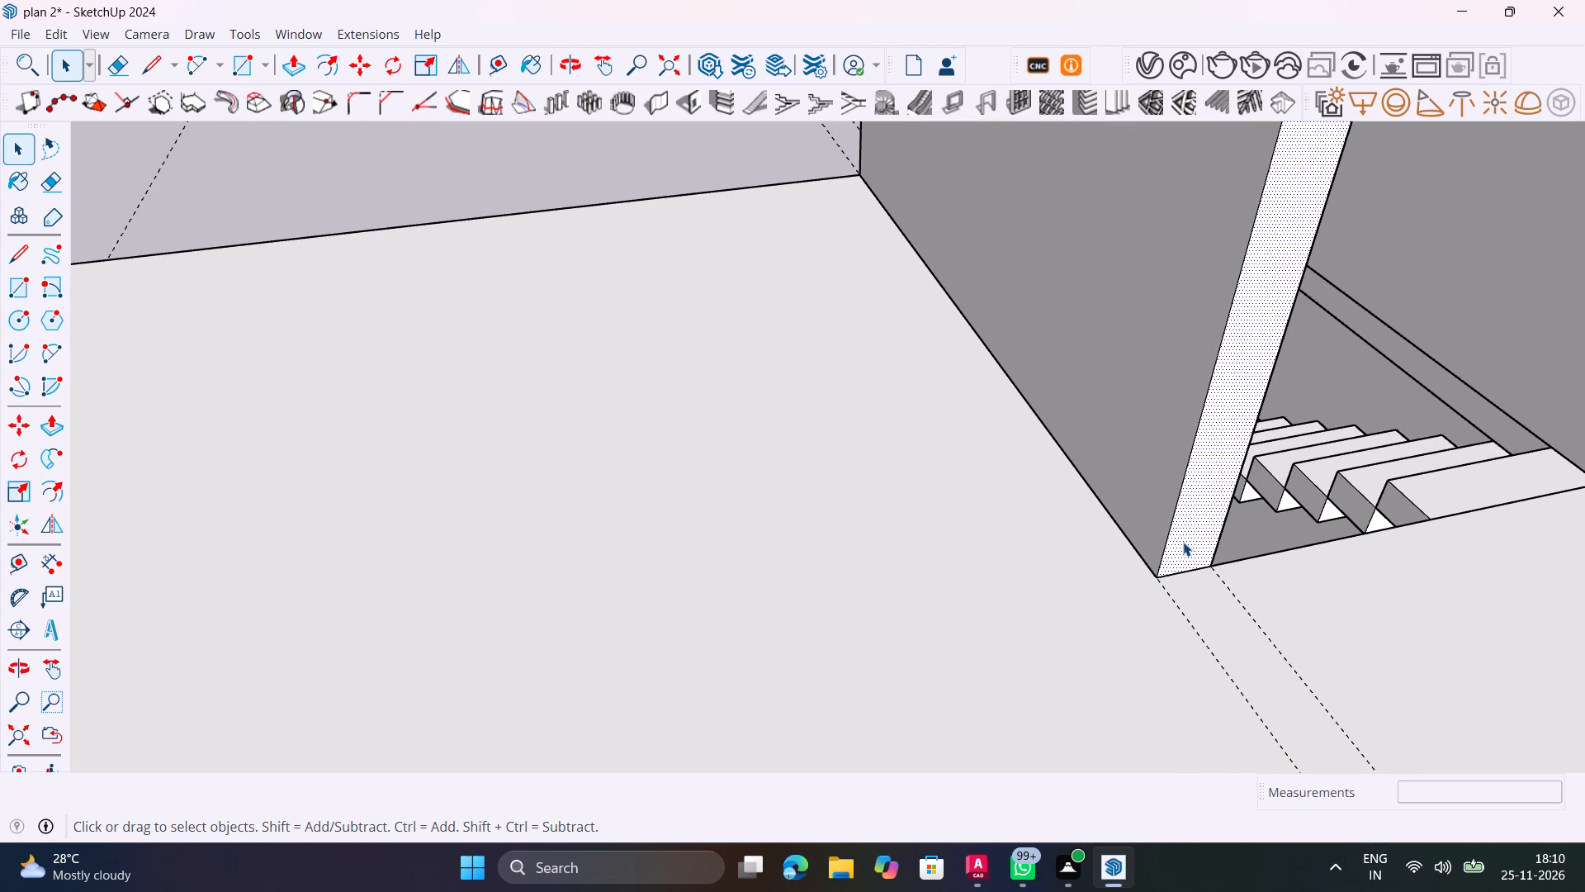
key(p)
click(1183, 542)
text(2")
key(Return)
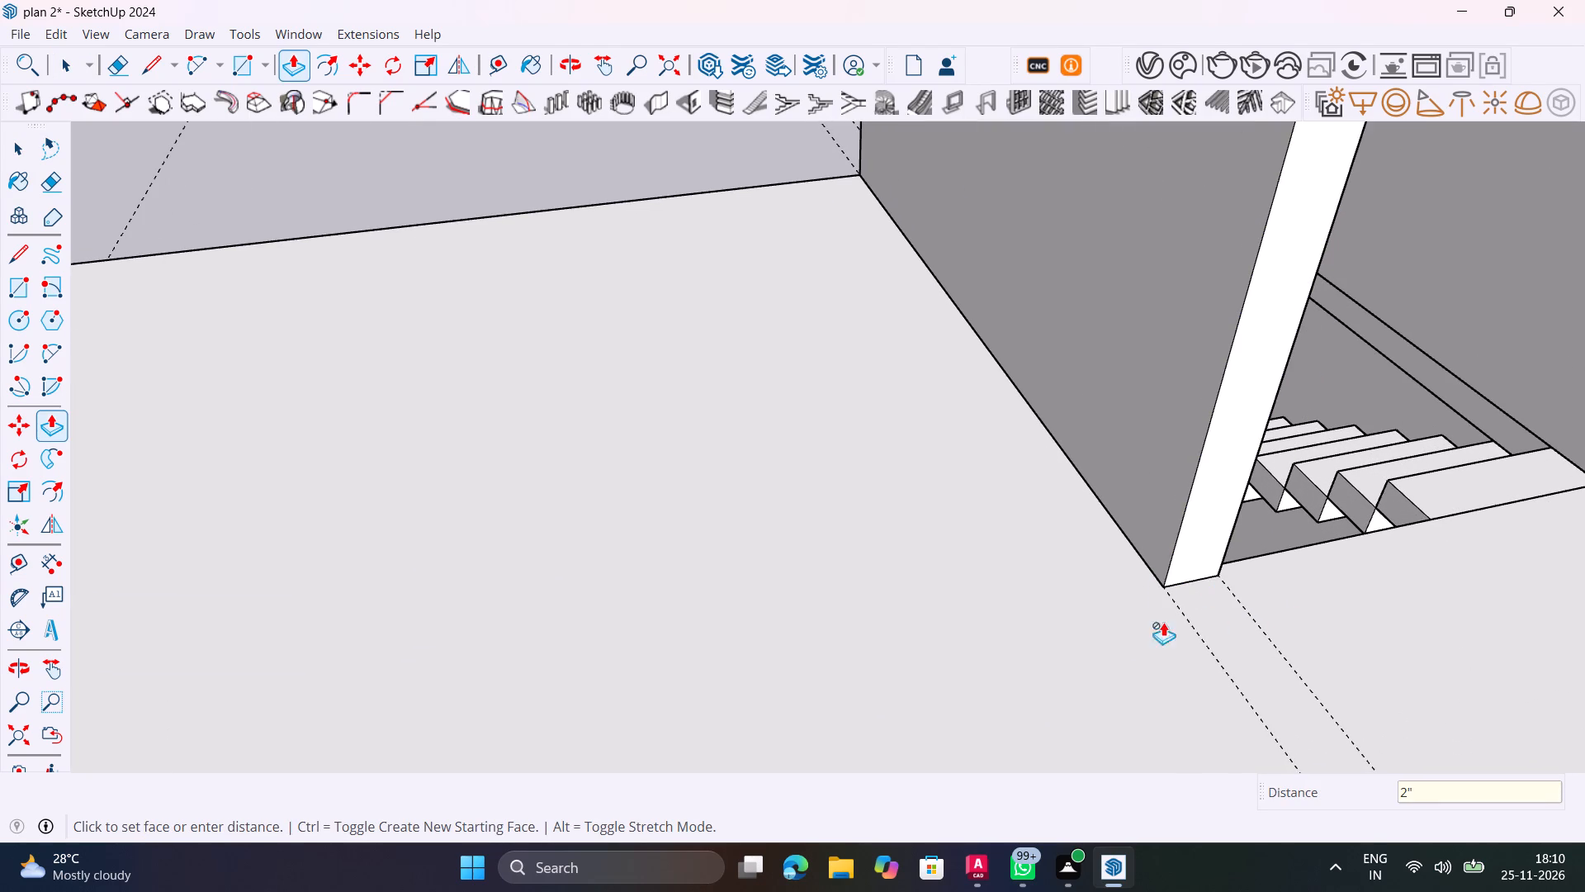
Pull the same wall end a further 1' 7/8" past the stair opening.
middle_drag(1286, 571, 801, 608)
scroll(801, 608, up, 1)
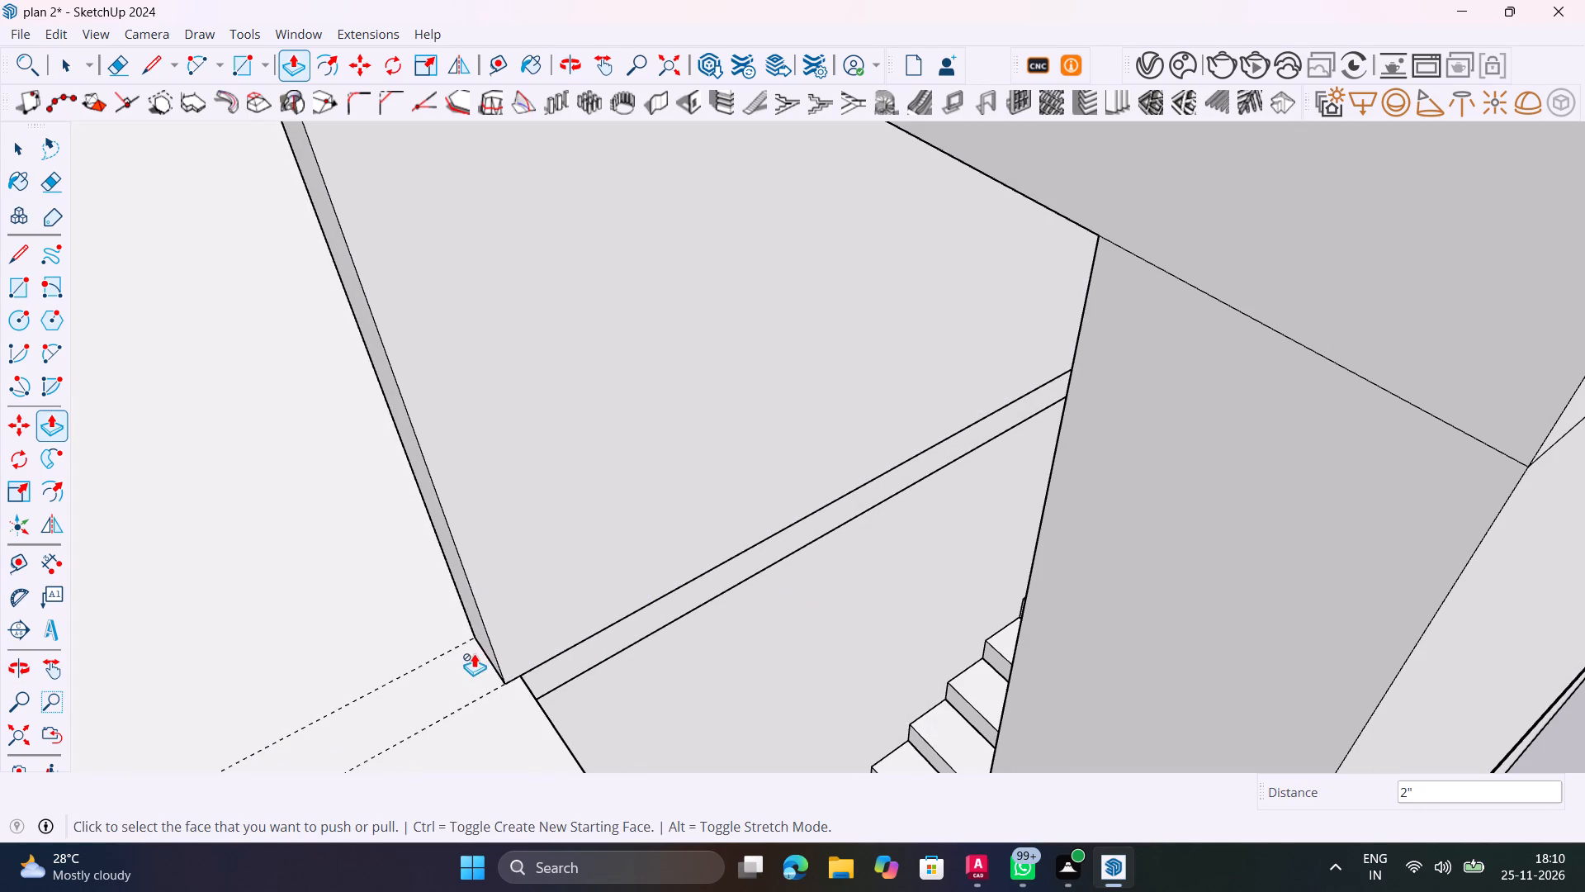
click(478, 619)
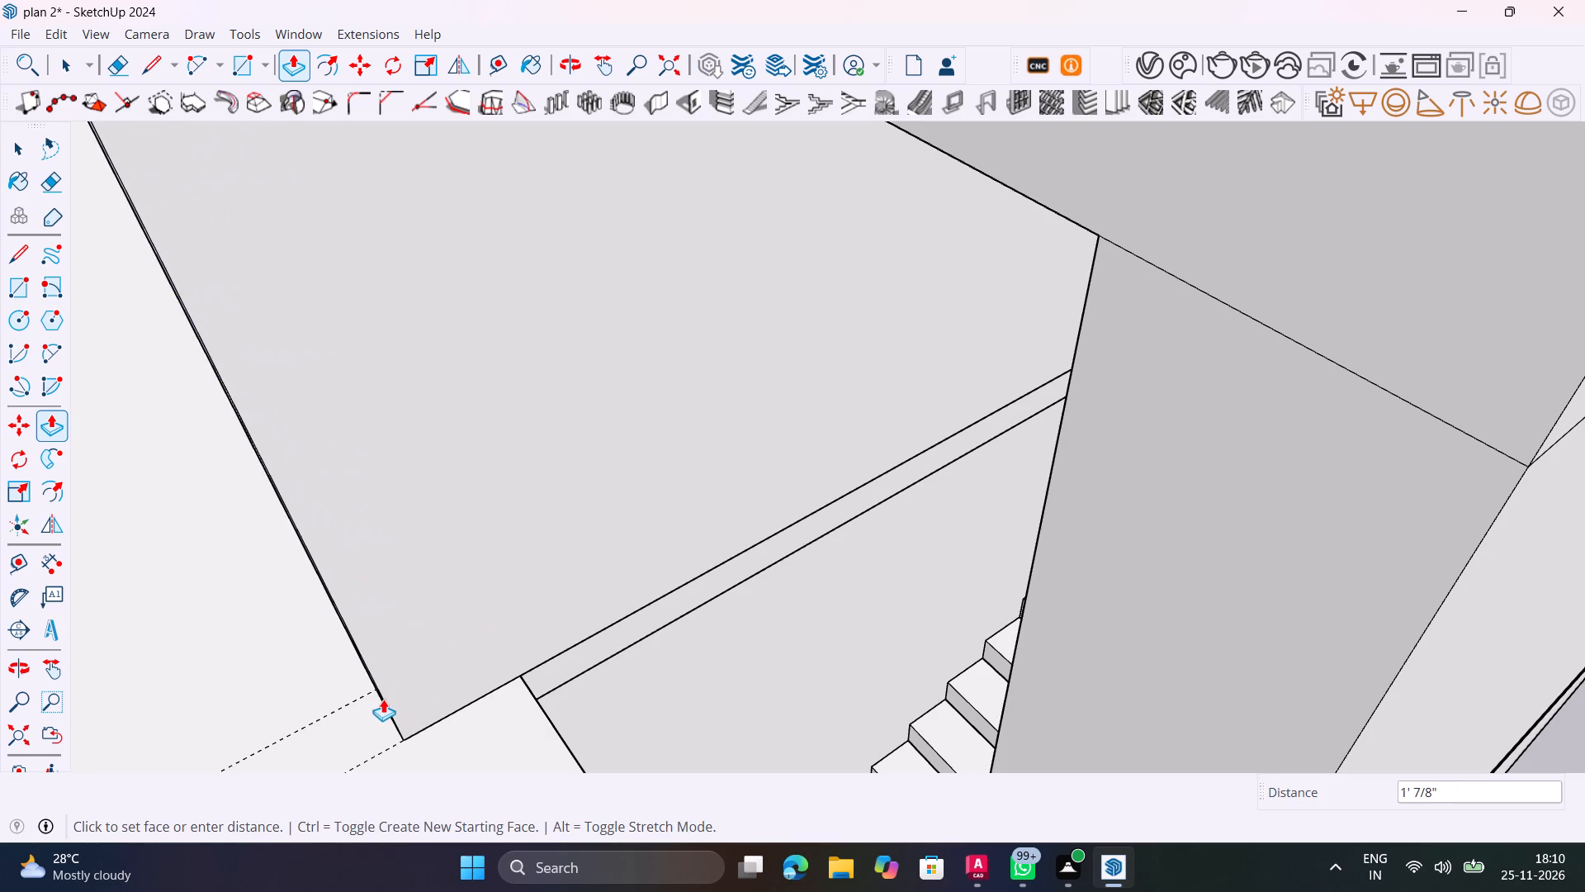
click(383, 699)
scroll(459, 584, down, 10)
Extend the open end of the opposite headroom wall by 1' 2 7/8" to align with the first wall's end.
shift+middle_drag(663, 507, 804, 358)
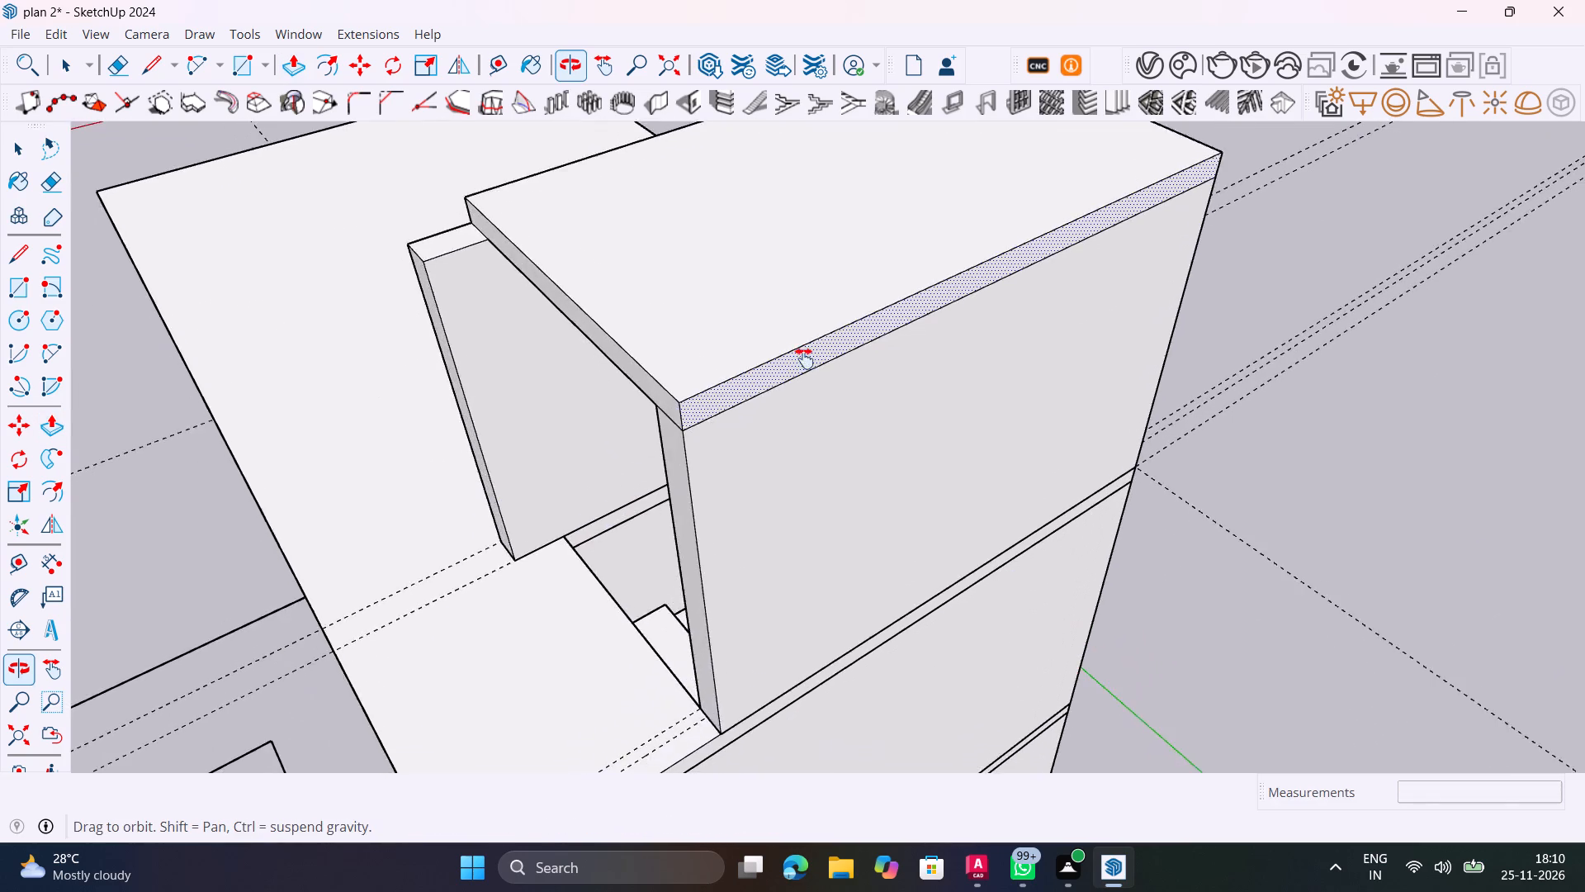
shift+middle_drag(804, 358, 937, 303)
scroll(955, 303, up, 1)
click(797, 585)
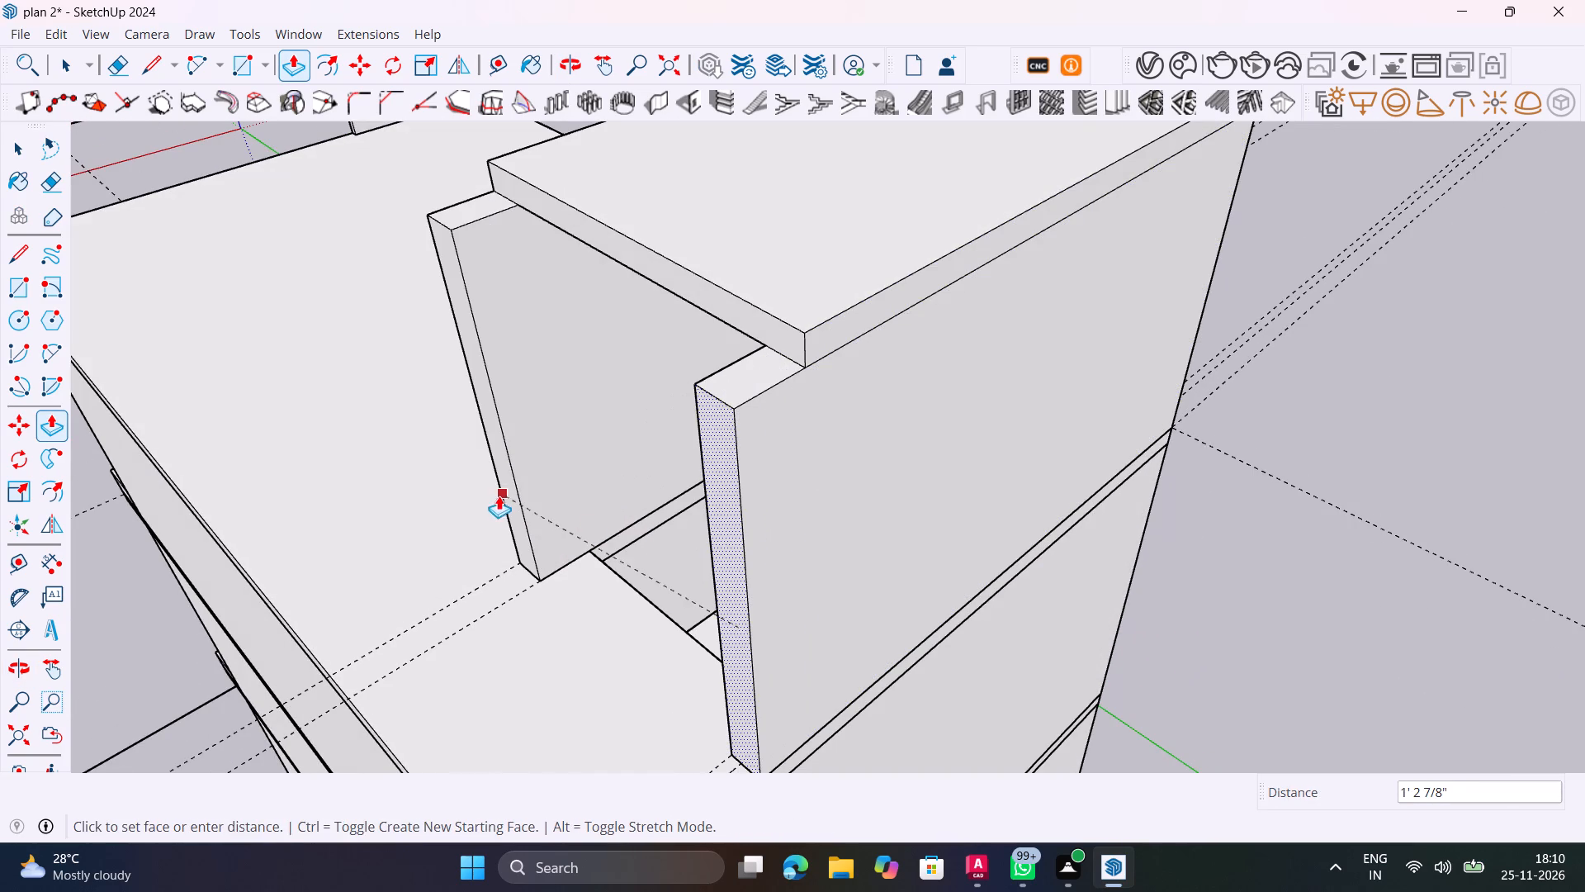
click(499, 439)
Extend the slab's open-end edge 1' 3 5/8" so it sits flush with the extended wall ends.
middle_drag(519, 516, 691, 511)
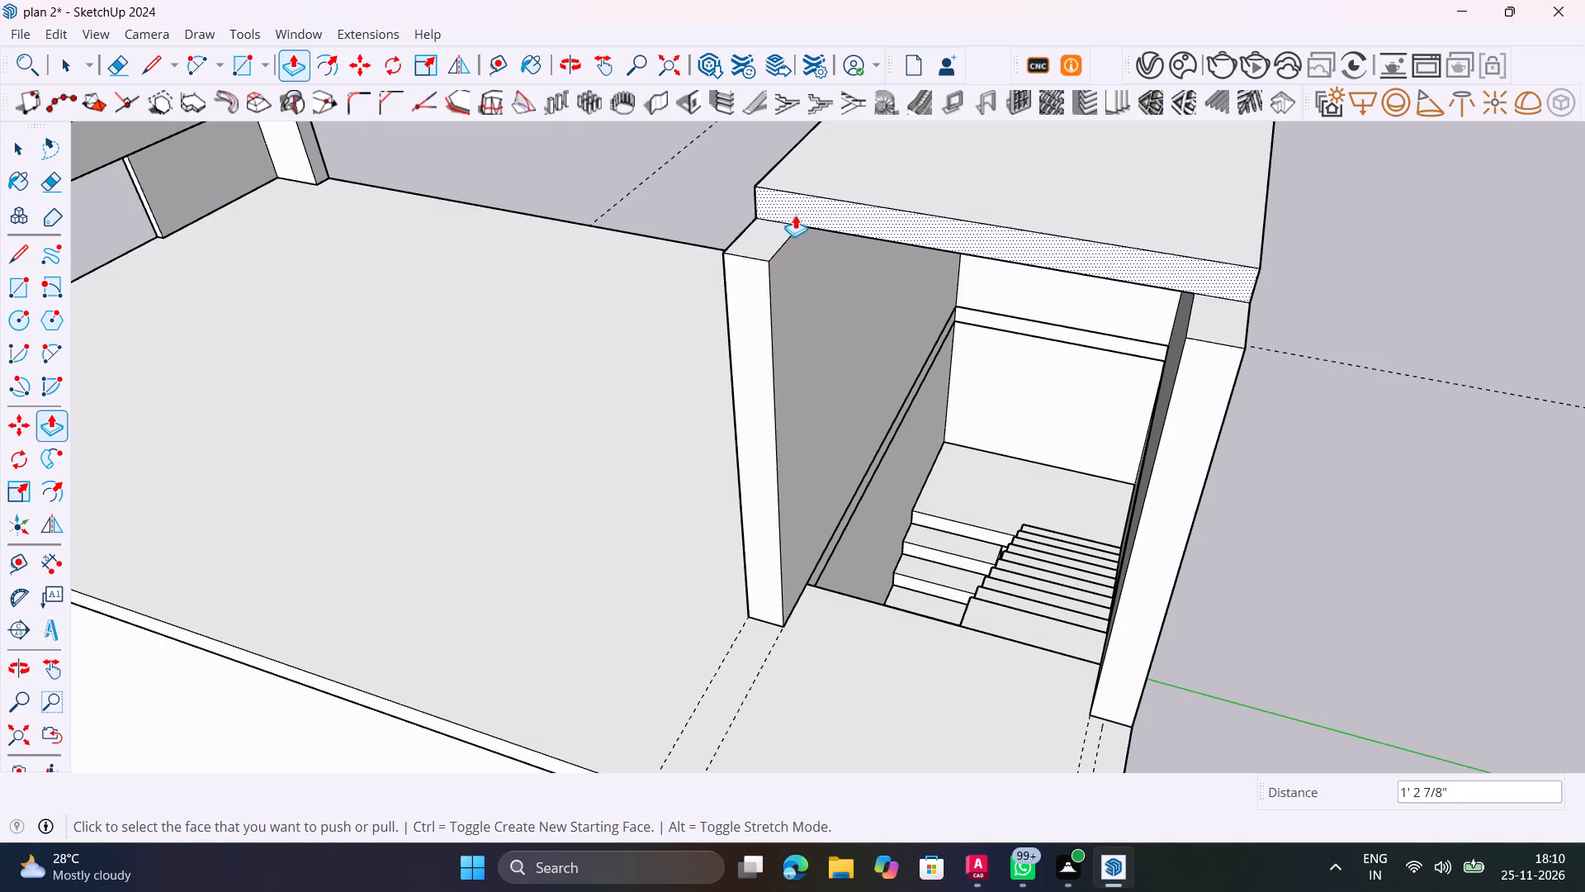
click(801, 206)
middle_drag(774, 349, 1230, 362)
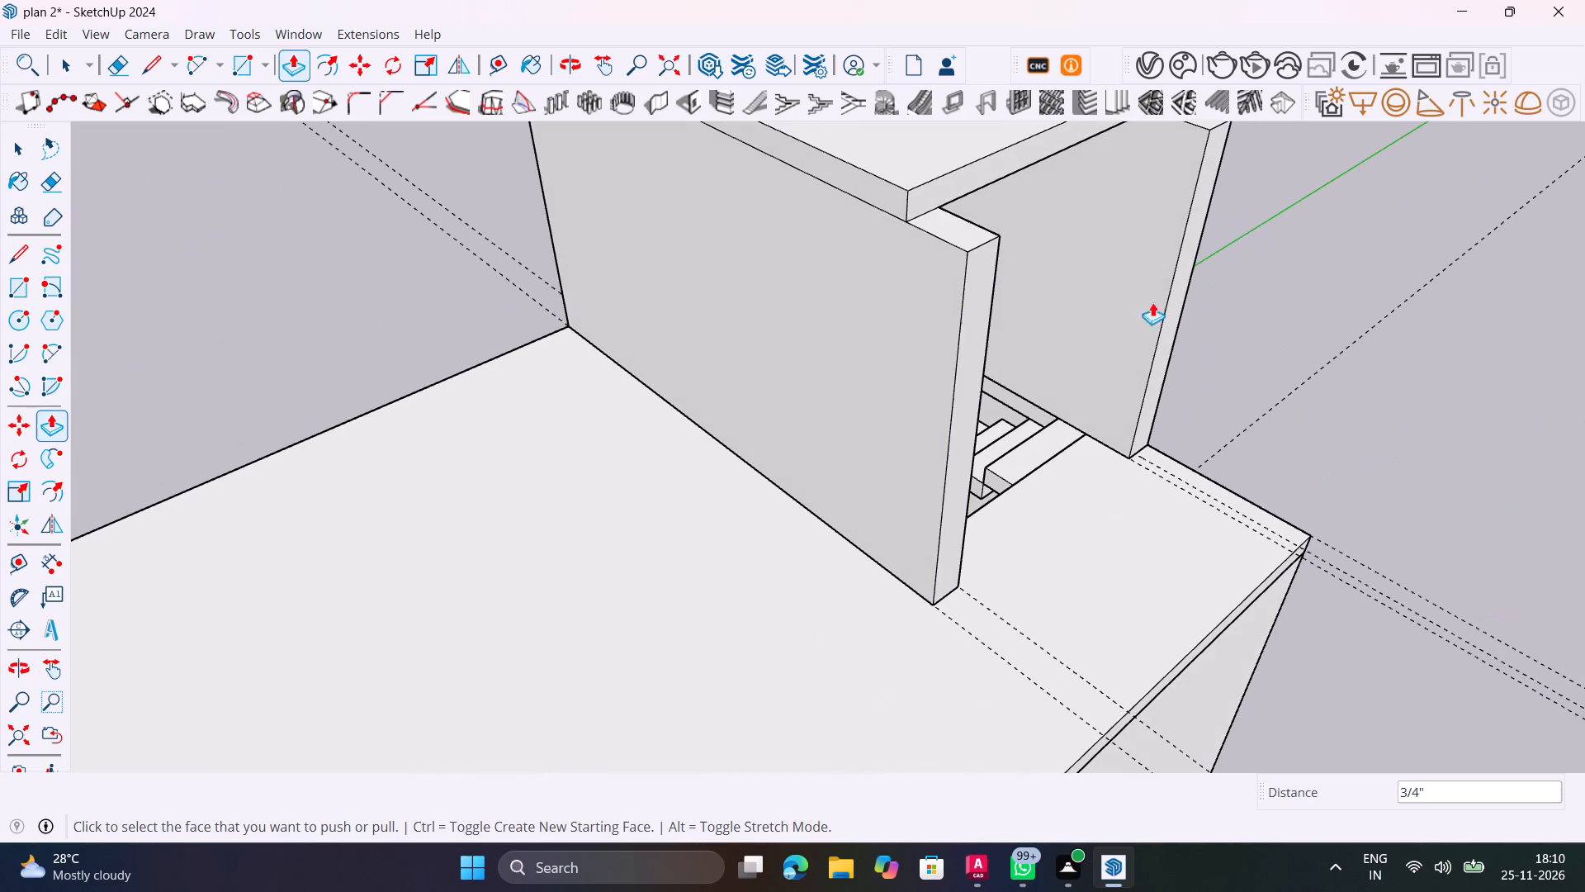
drag(938, 186, 966, 266)
scroll(977, 290, down, 7)
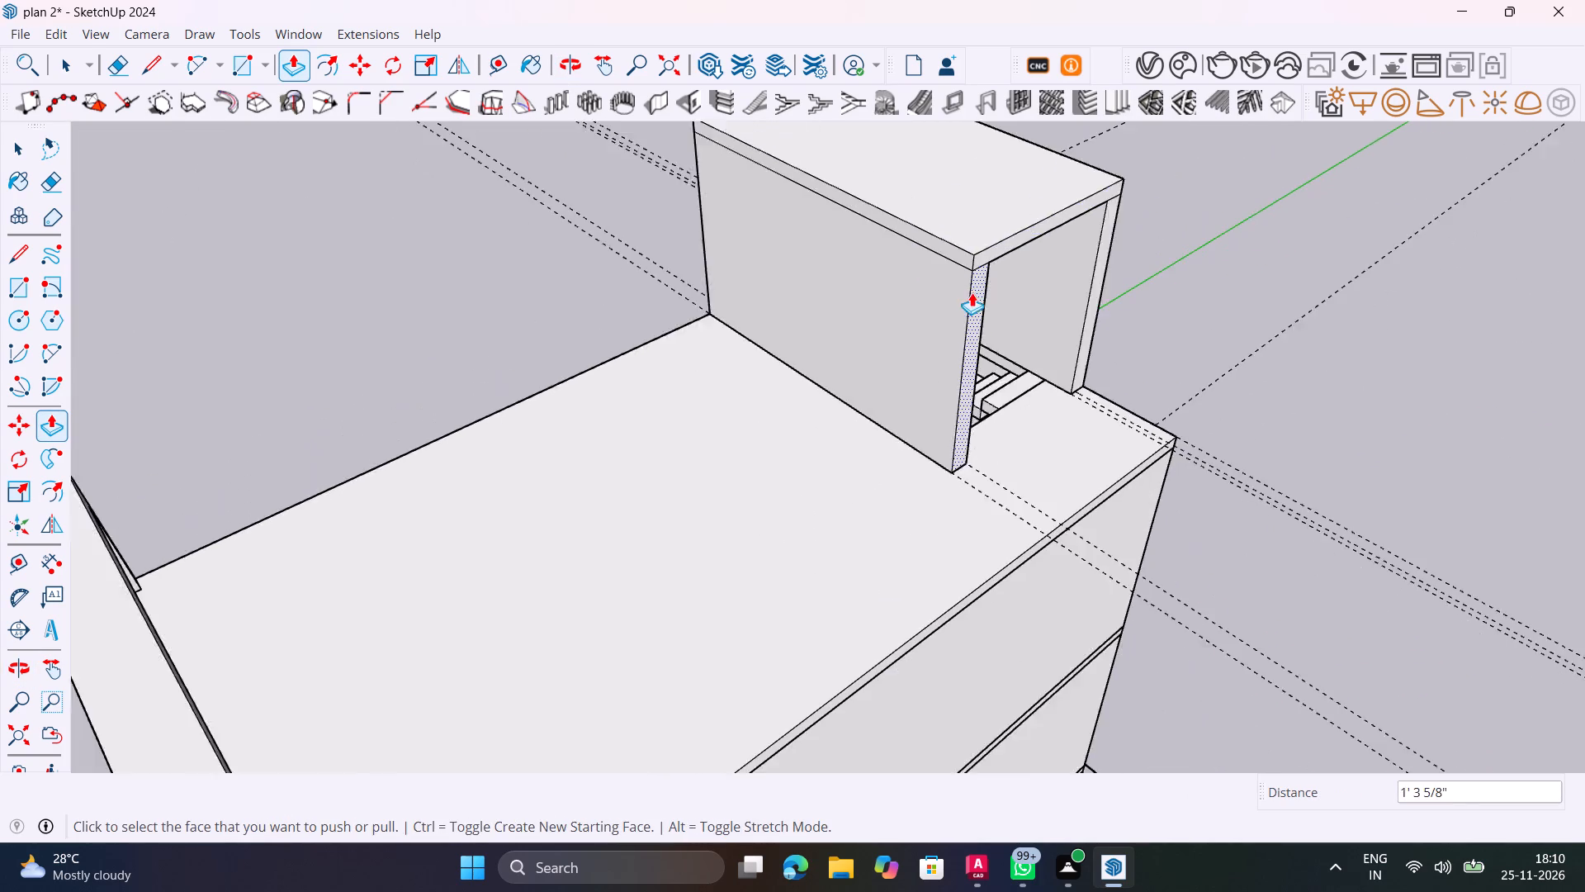
scroll(972, 292, down, 4)
key(space)
drag(1347, 340, 1356, 340)
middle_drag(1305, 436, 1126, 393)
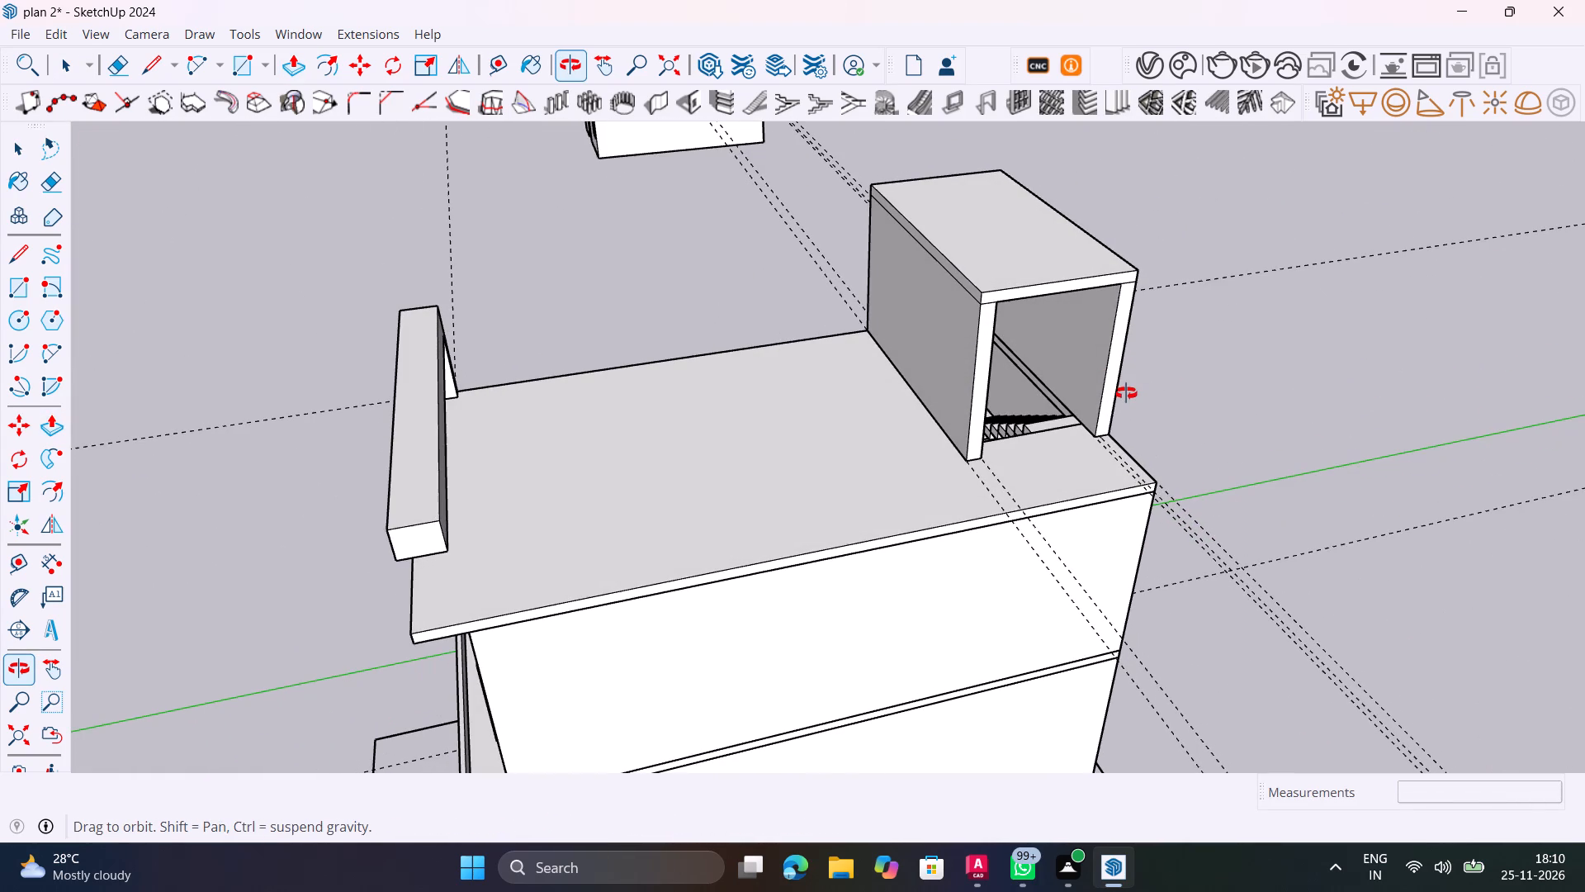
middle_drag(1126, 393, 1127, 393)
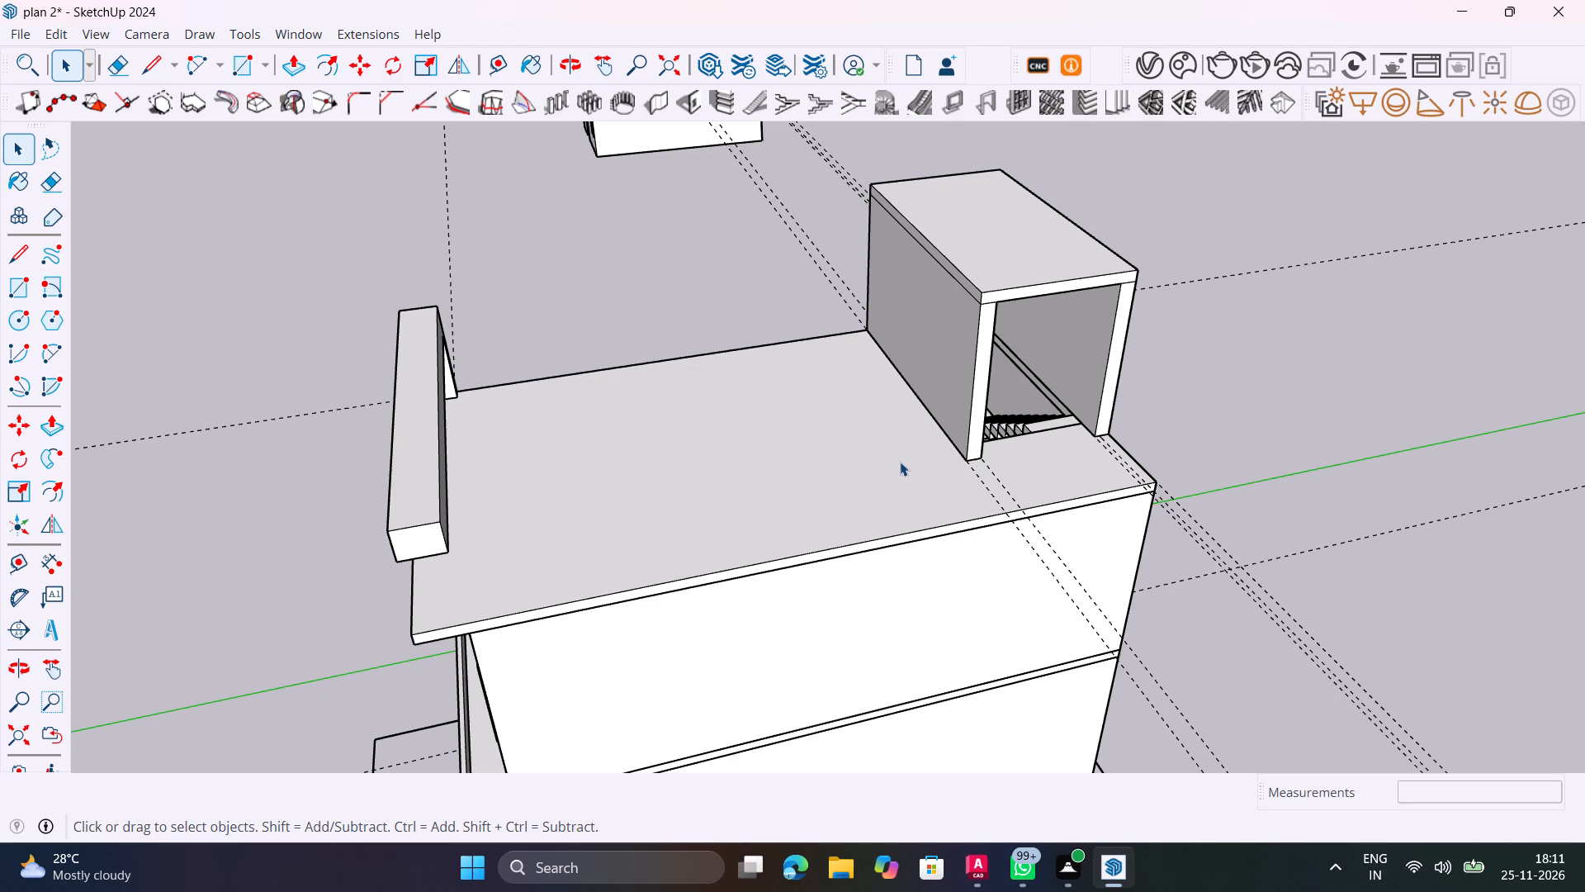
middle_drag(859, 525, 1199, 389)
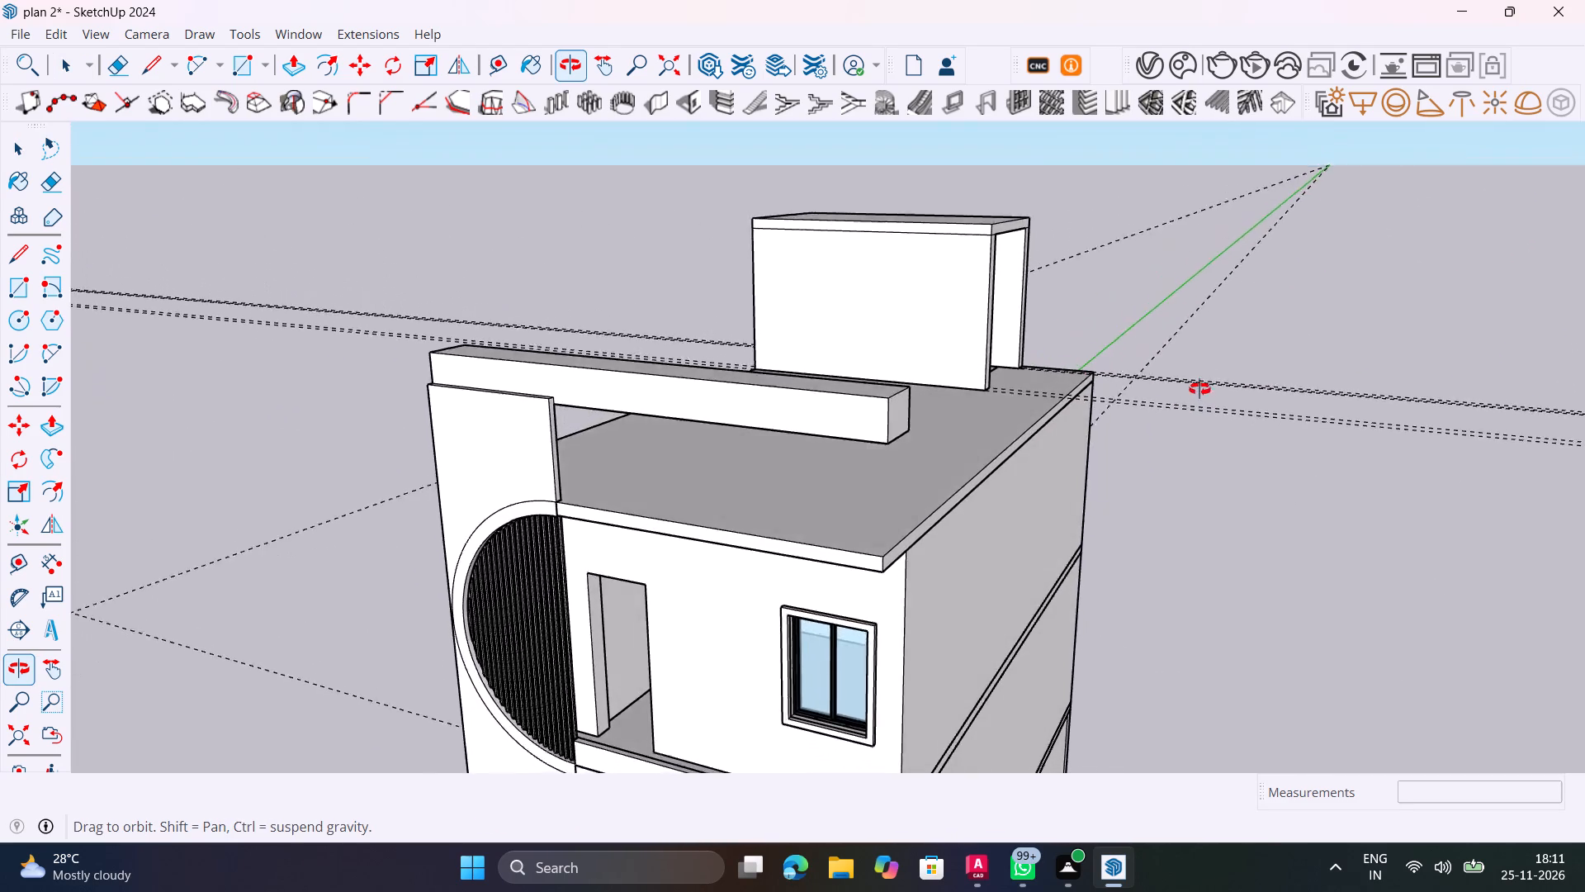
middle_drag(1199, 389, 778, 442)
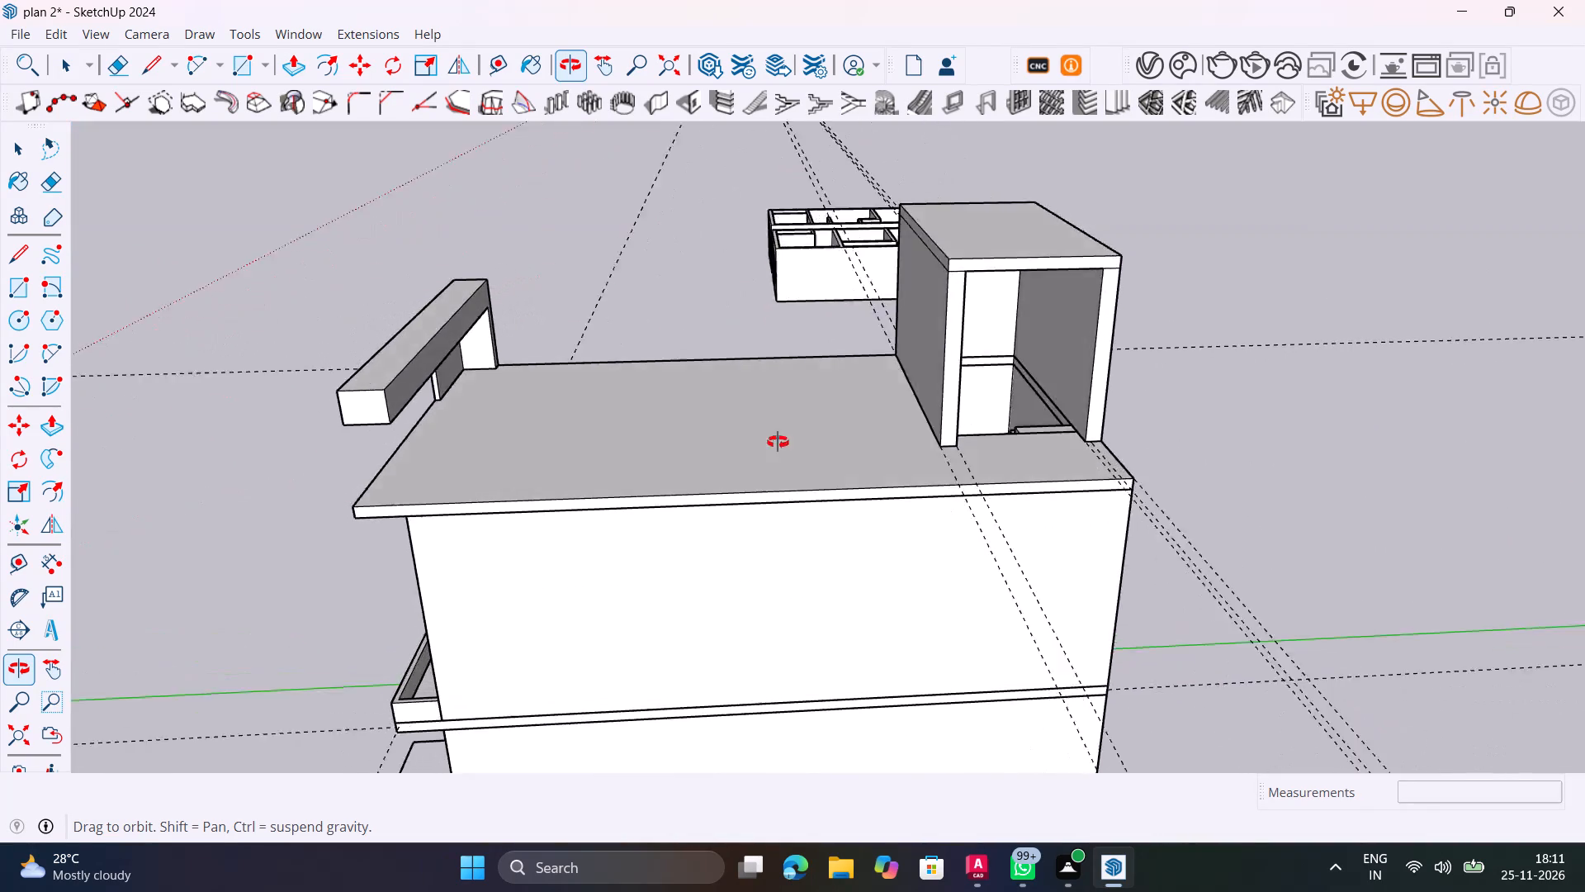
Save the model.
middle_drag(778, 442, 1050, 365)
scroll(1129, 331, down, 9)
middle_drag(1038, 453, 1294, 410)
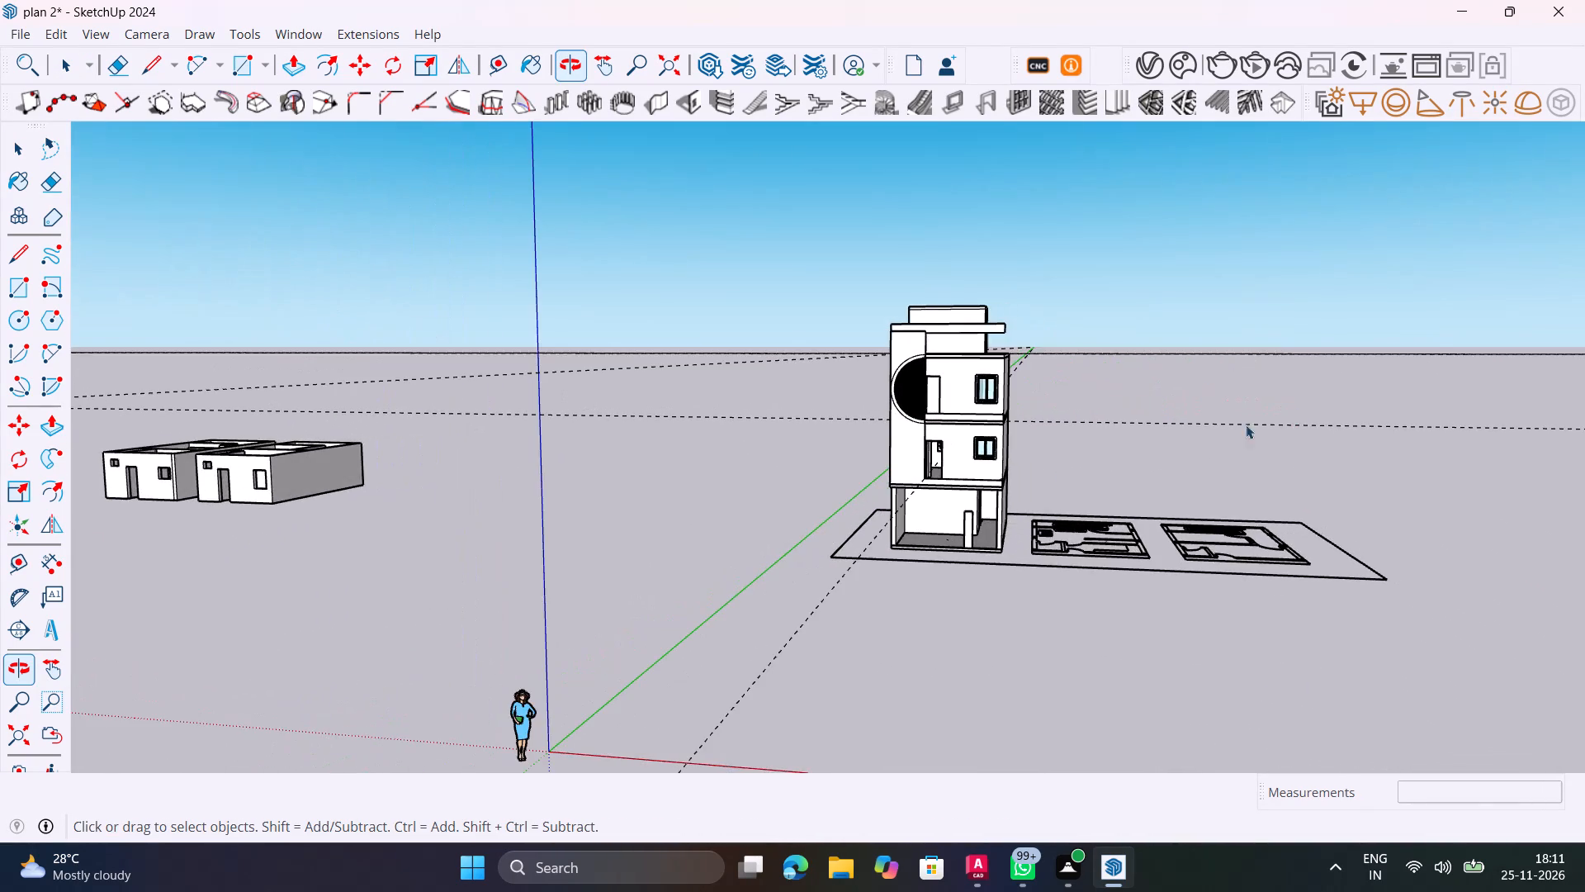
scroll(968, 458, up, 9)
middle_drag(974, 468, 1052, 421)
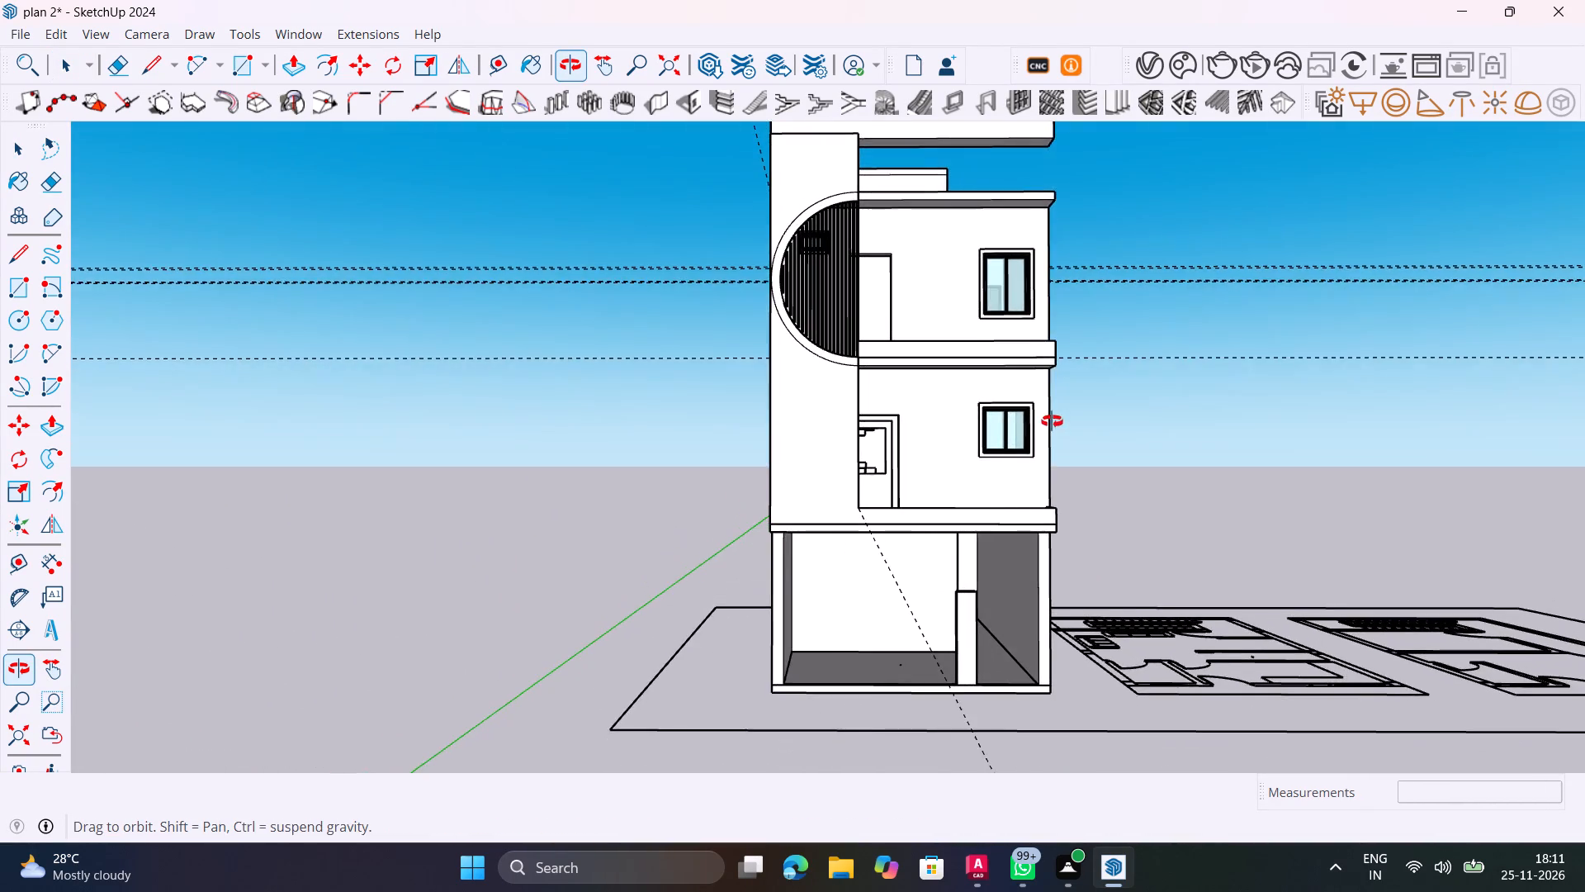
middle_drag(1052, 421, 1102, 553)
key(ctrl+s)
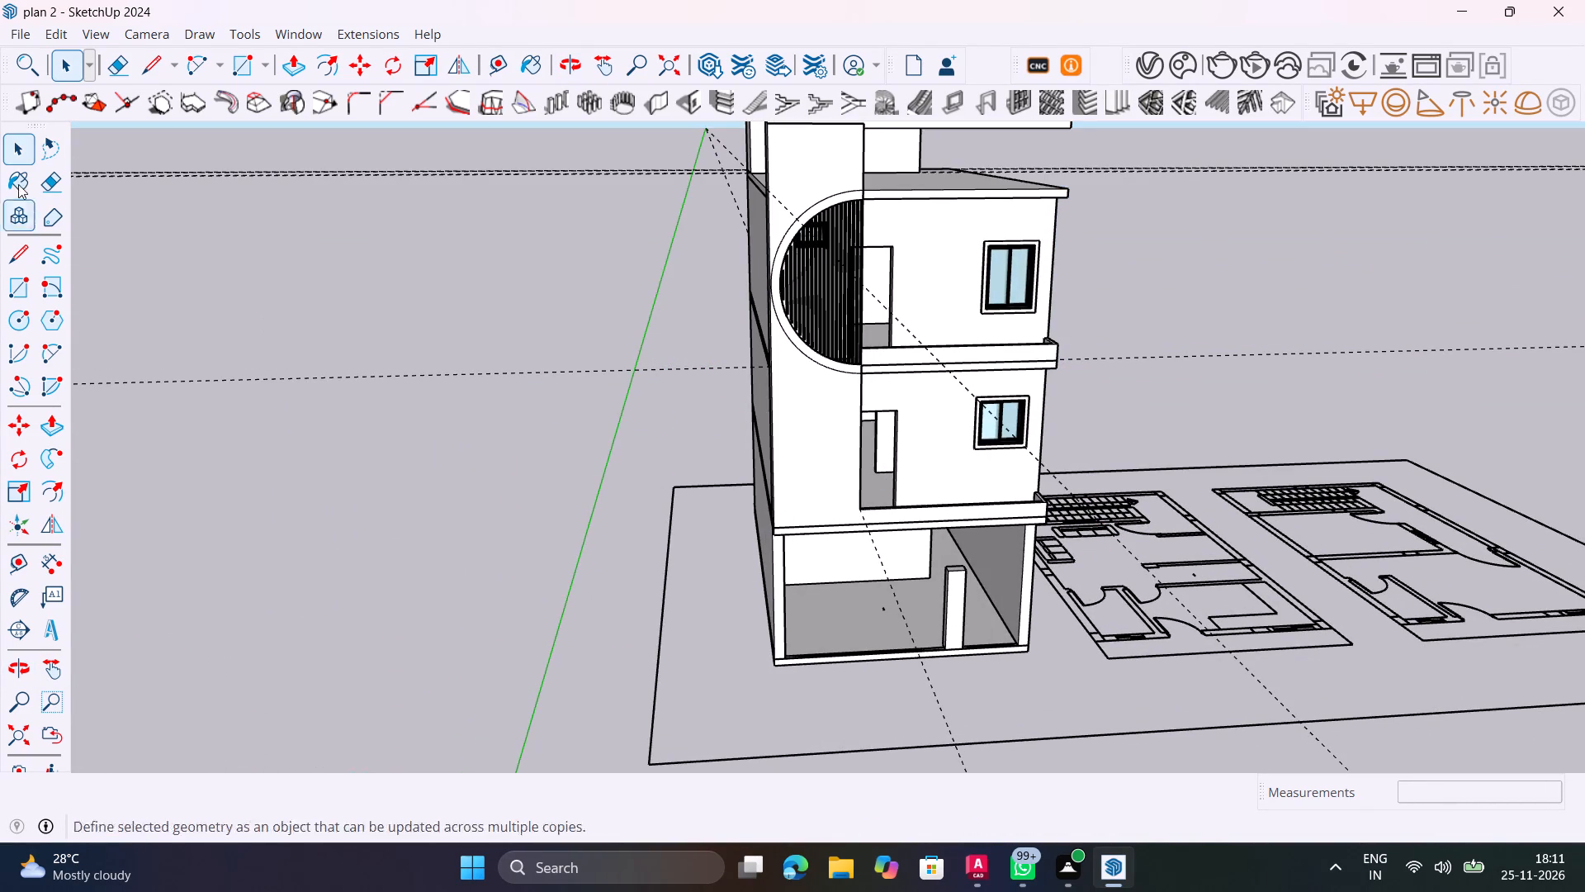
Delete all construction guides from the model.
click(51, 31)
click(125, 235)
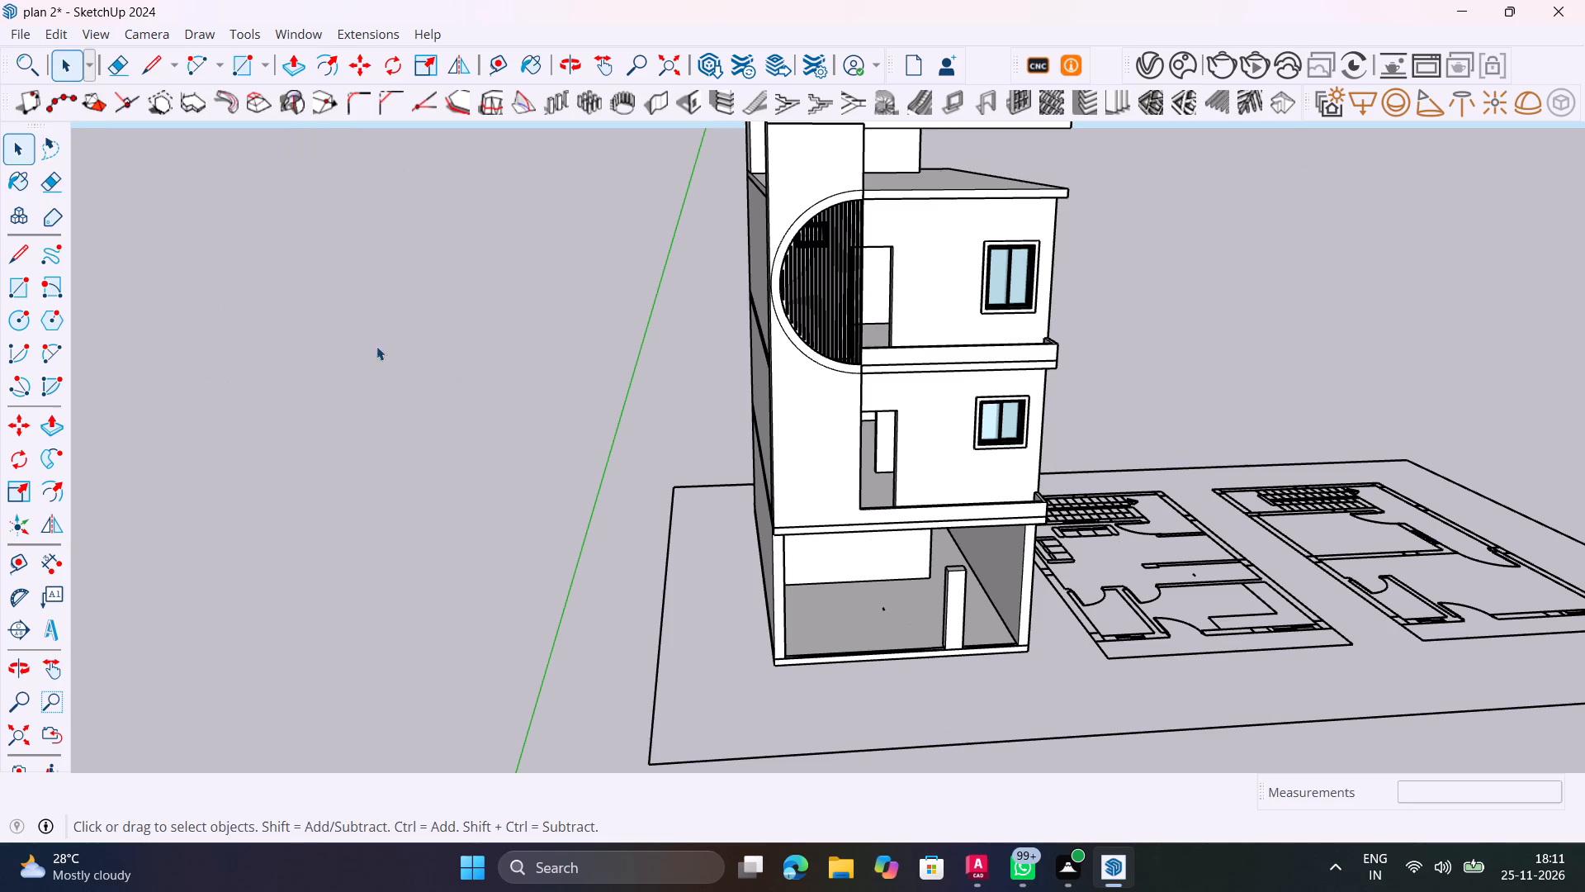
middle_drag(646, 463, 615, 496)
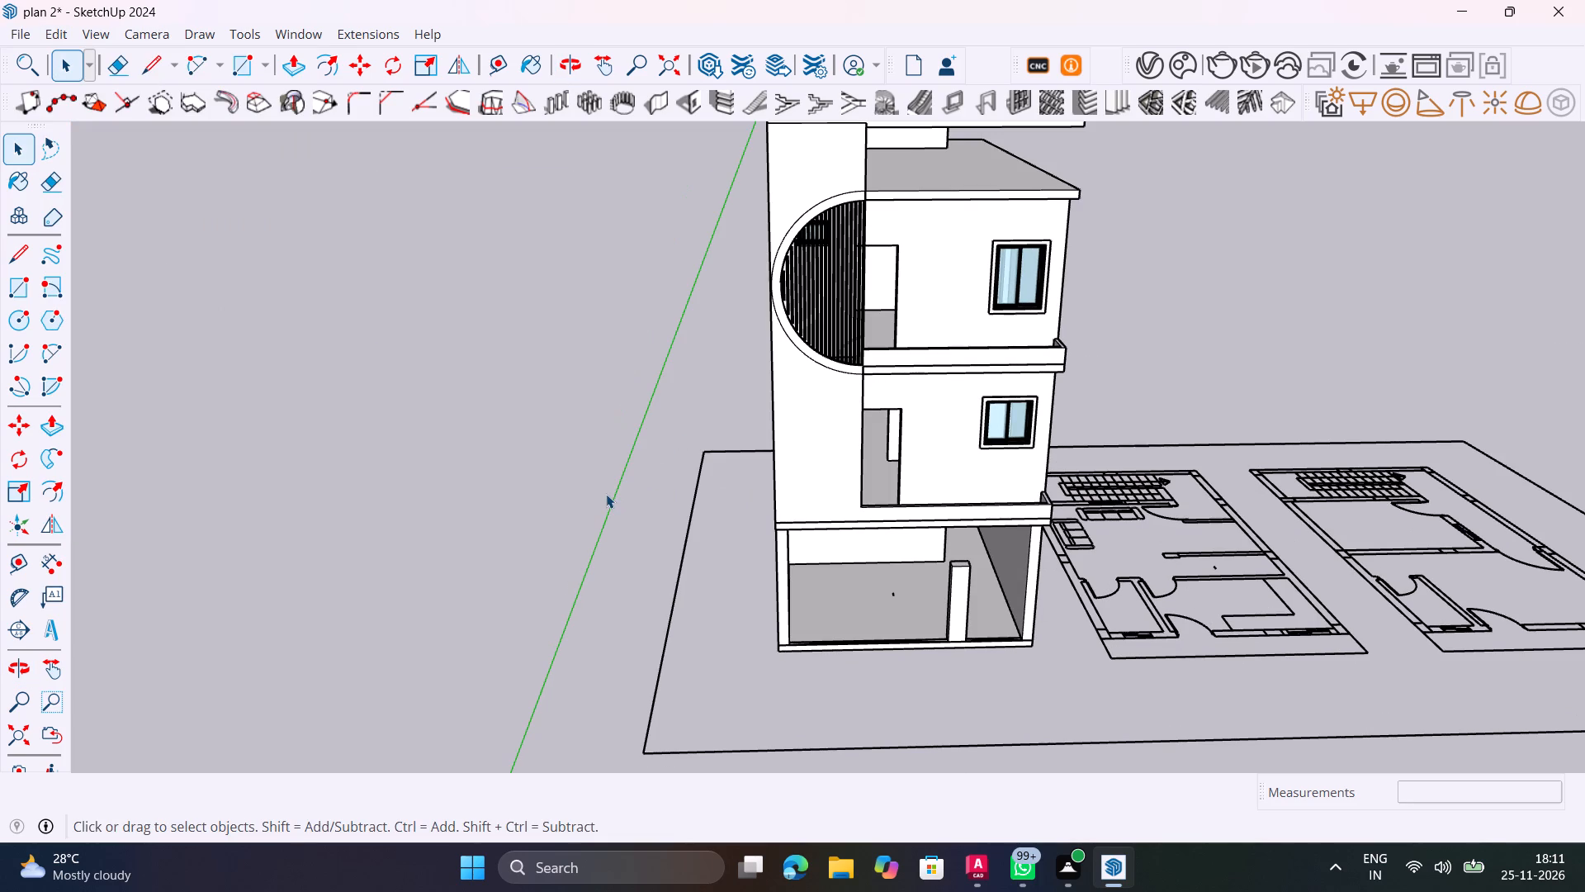
click(606, 494)
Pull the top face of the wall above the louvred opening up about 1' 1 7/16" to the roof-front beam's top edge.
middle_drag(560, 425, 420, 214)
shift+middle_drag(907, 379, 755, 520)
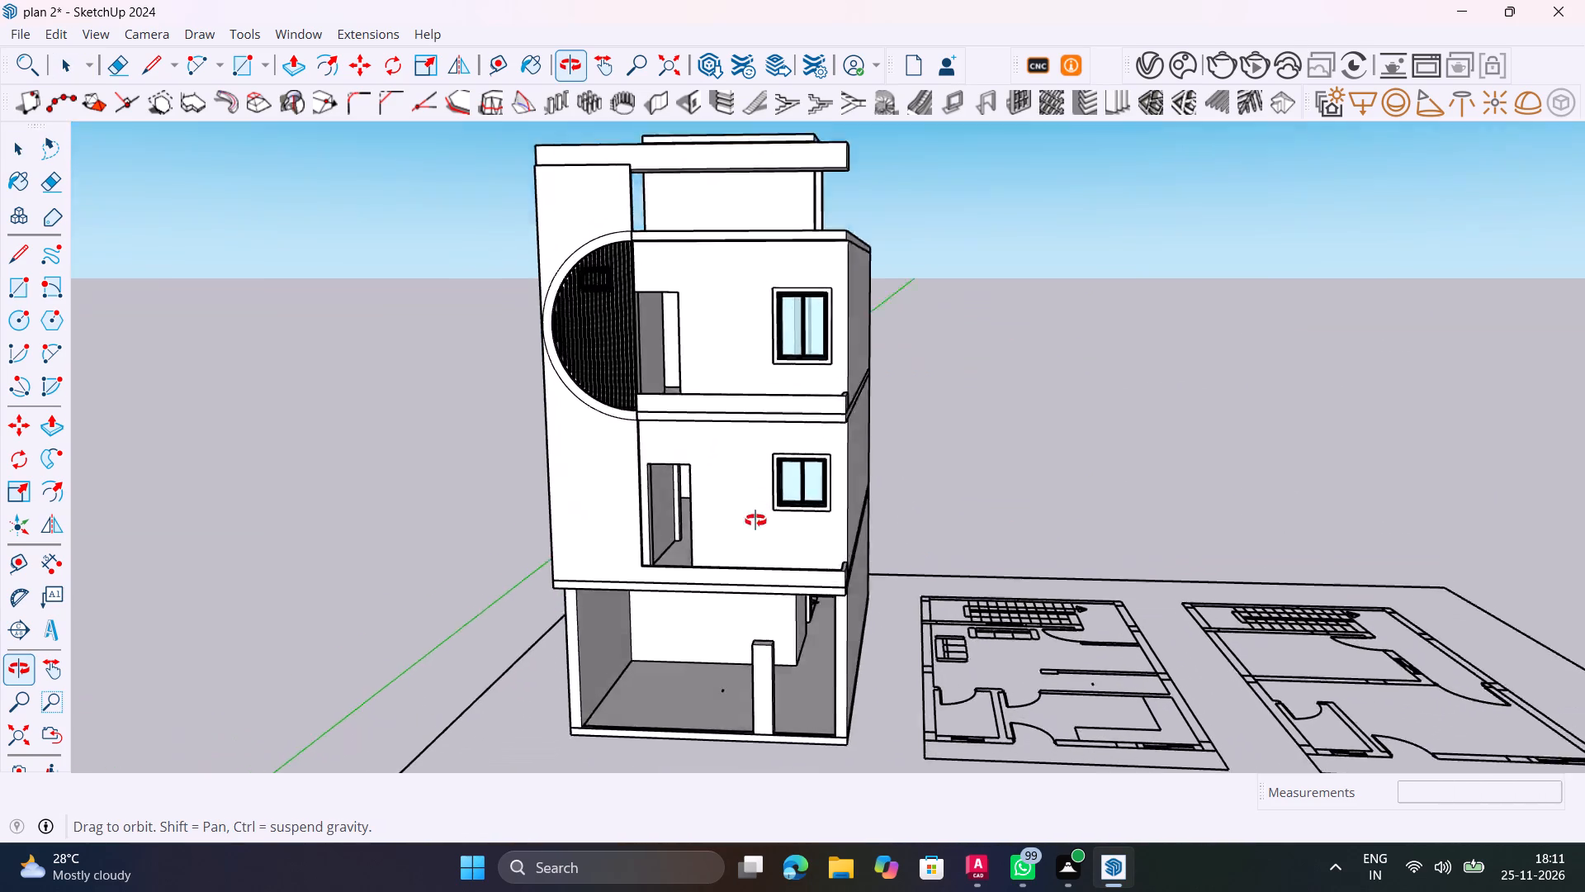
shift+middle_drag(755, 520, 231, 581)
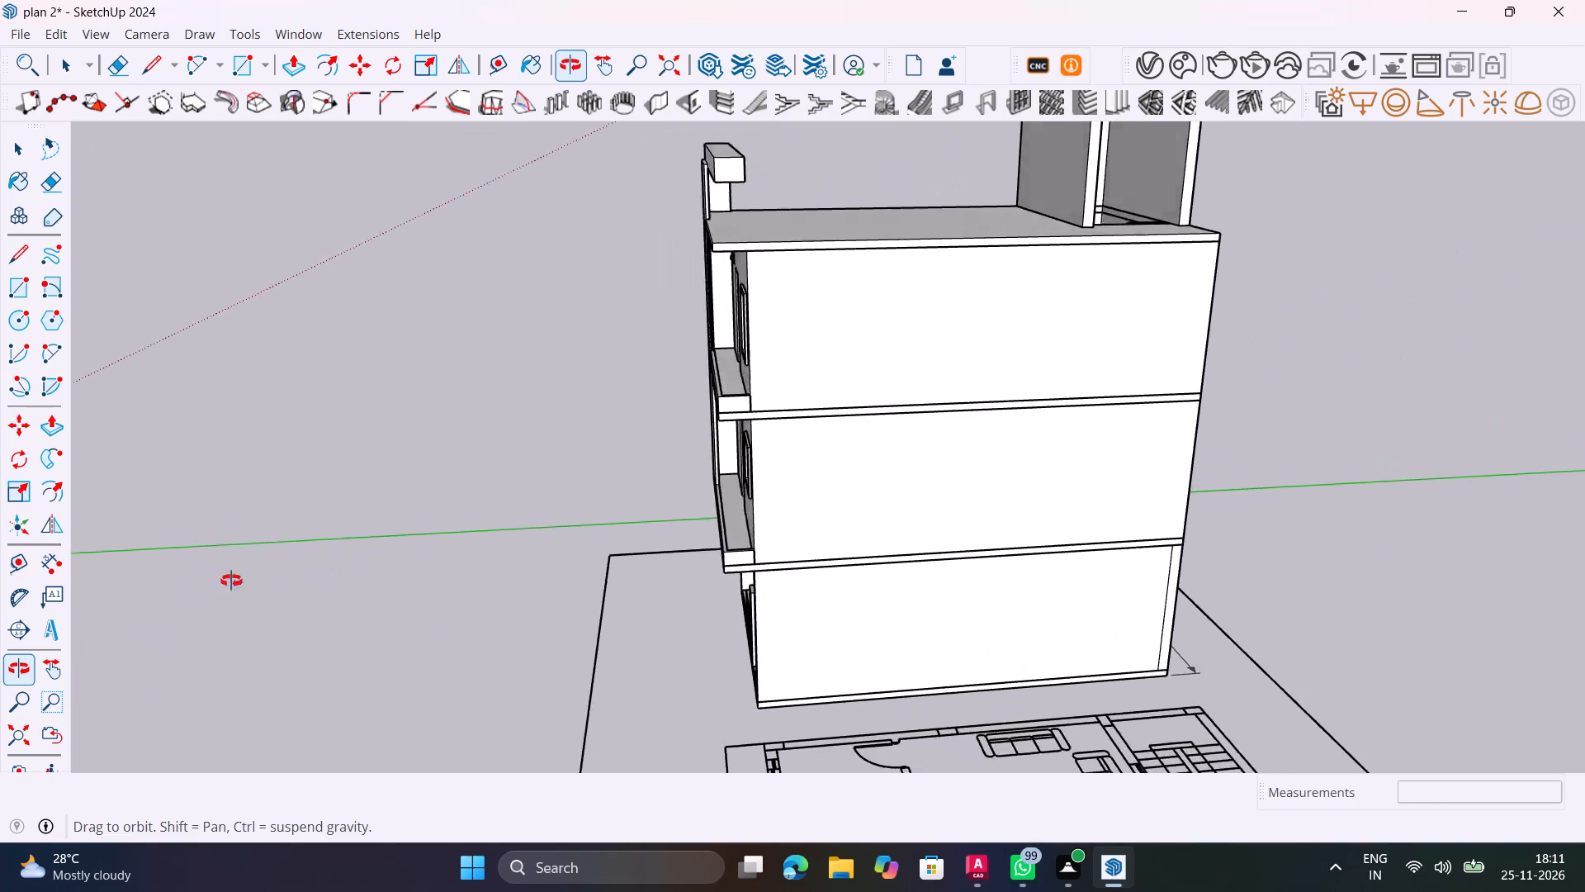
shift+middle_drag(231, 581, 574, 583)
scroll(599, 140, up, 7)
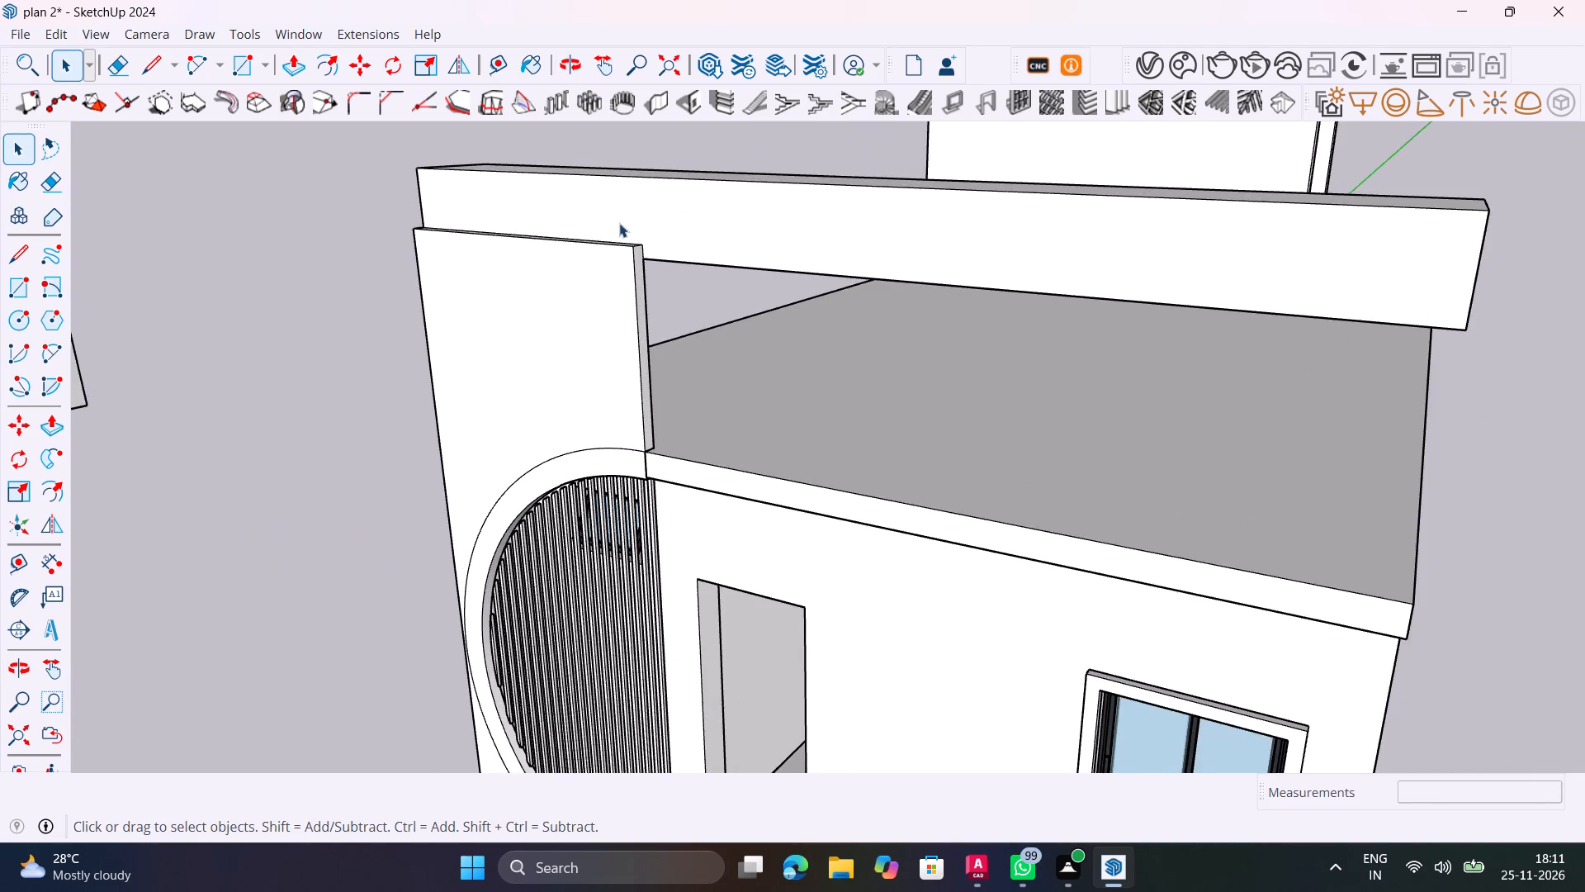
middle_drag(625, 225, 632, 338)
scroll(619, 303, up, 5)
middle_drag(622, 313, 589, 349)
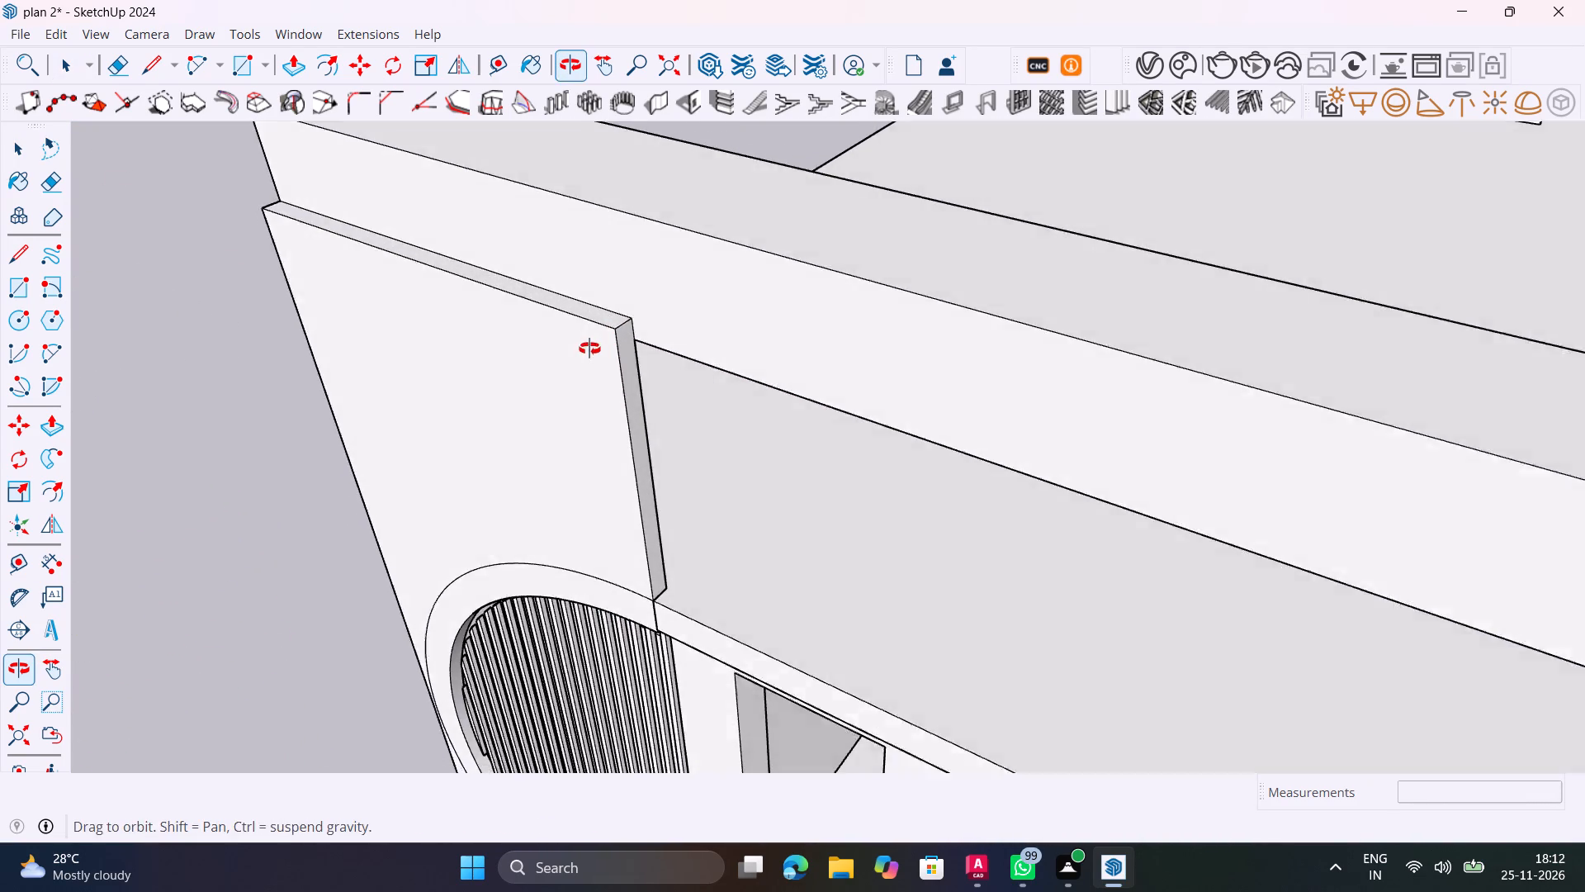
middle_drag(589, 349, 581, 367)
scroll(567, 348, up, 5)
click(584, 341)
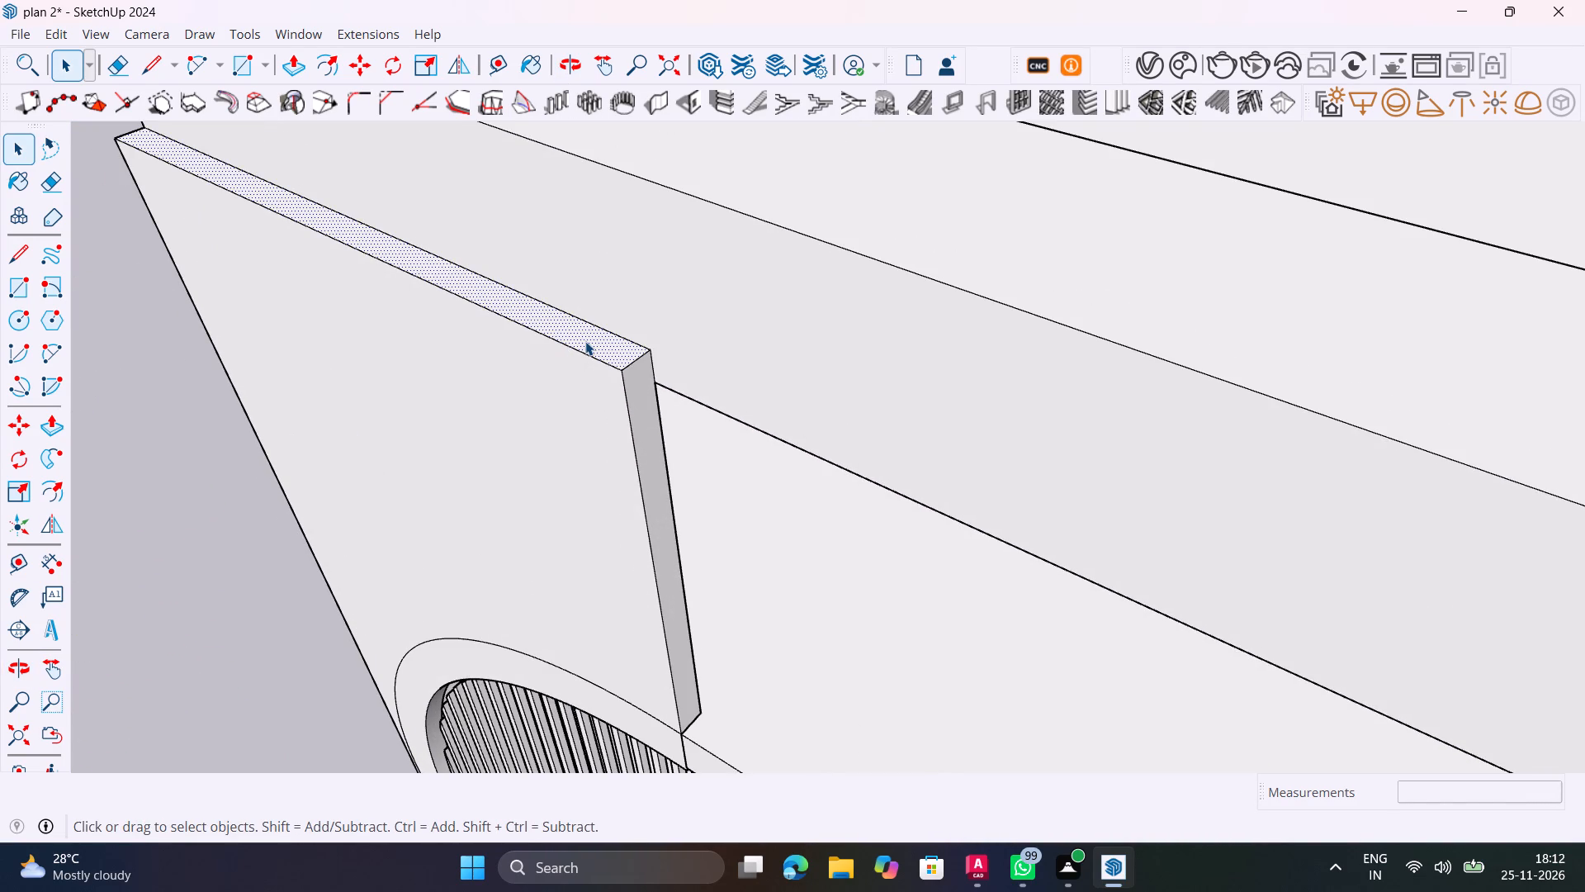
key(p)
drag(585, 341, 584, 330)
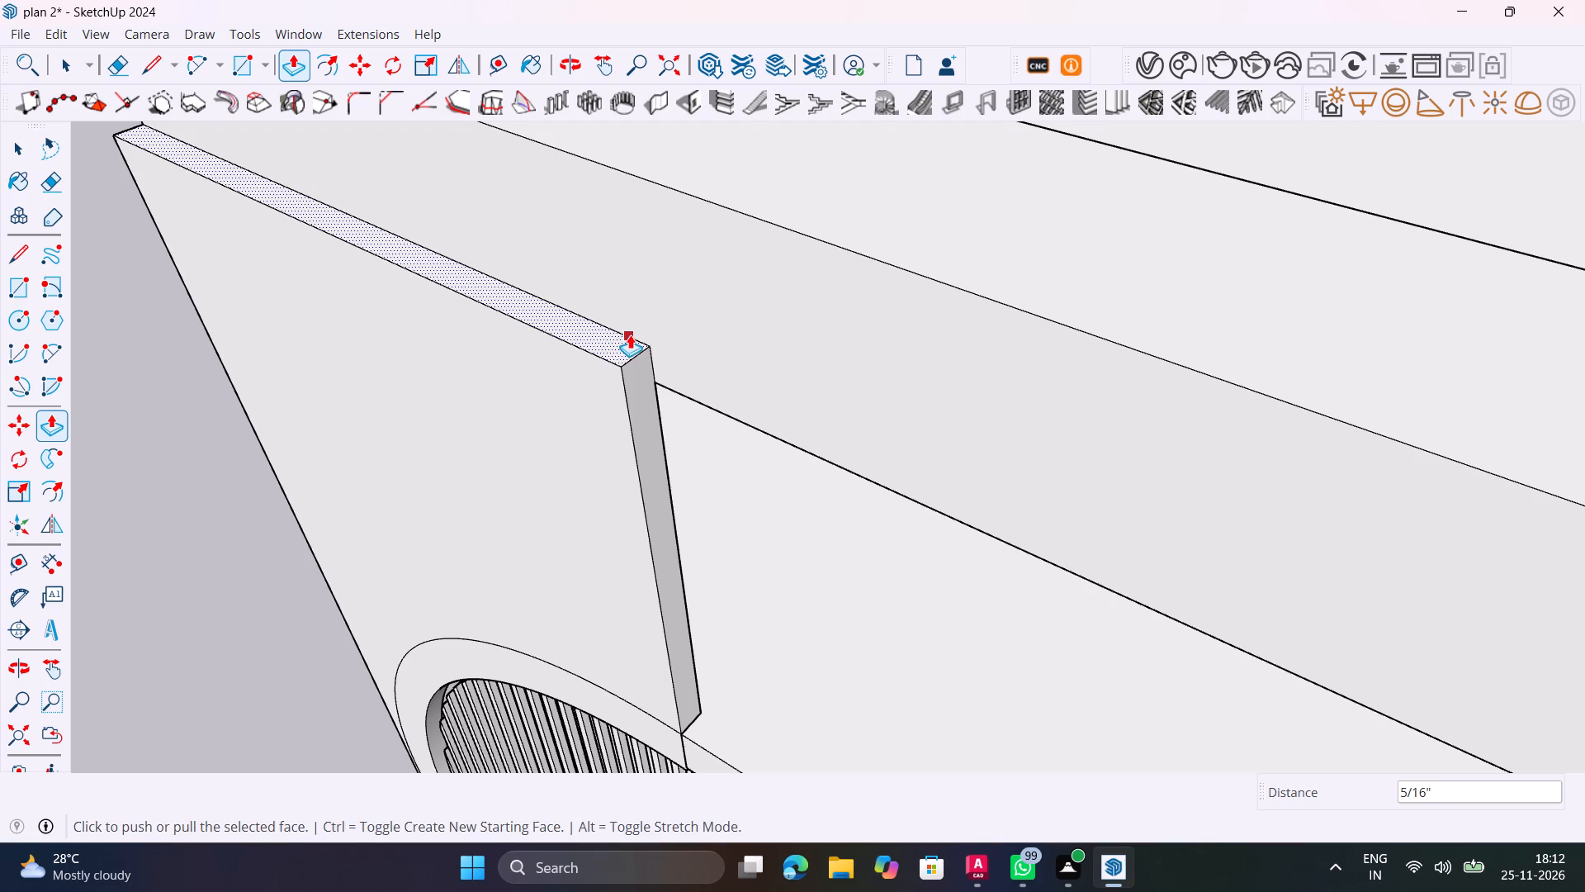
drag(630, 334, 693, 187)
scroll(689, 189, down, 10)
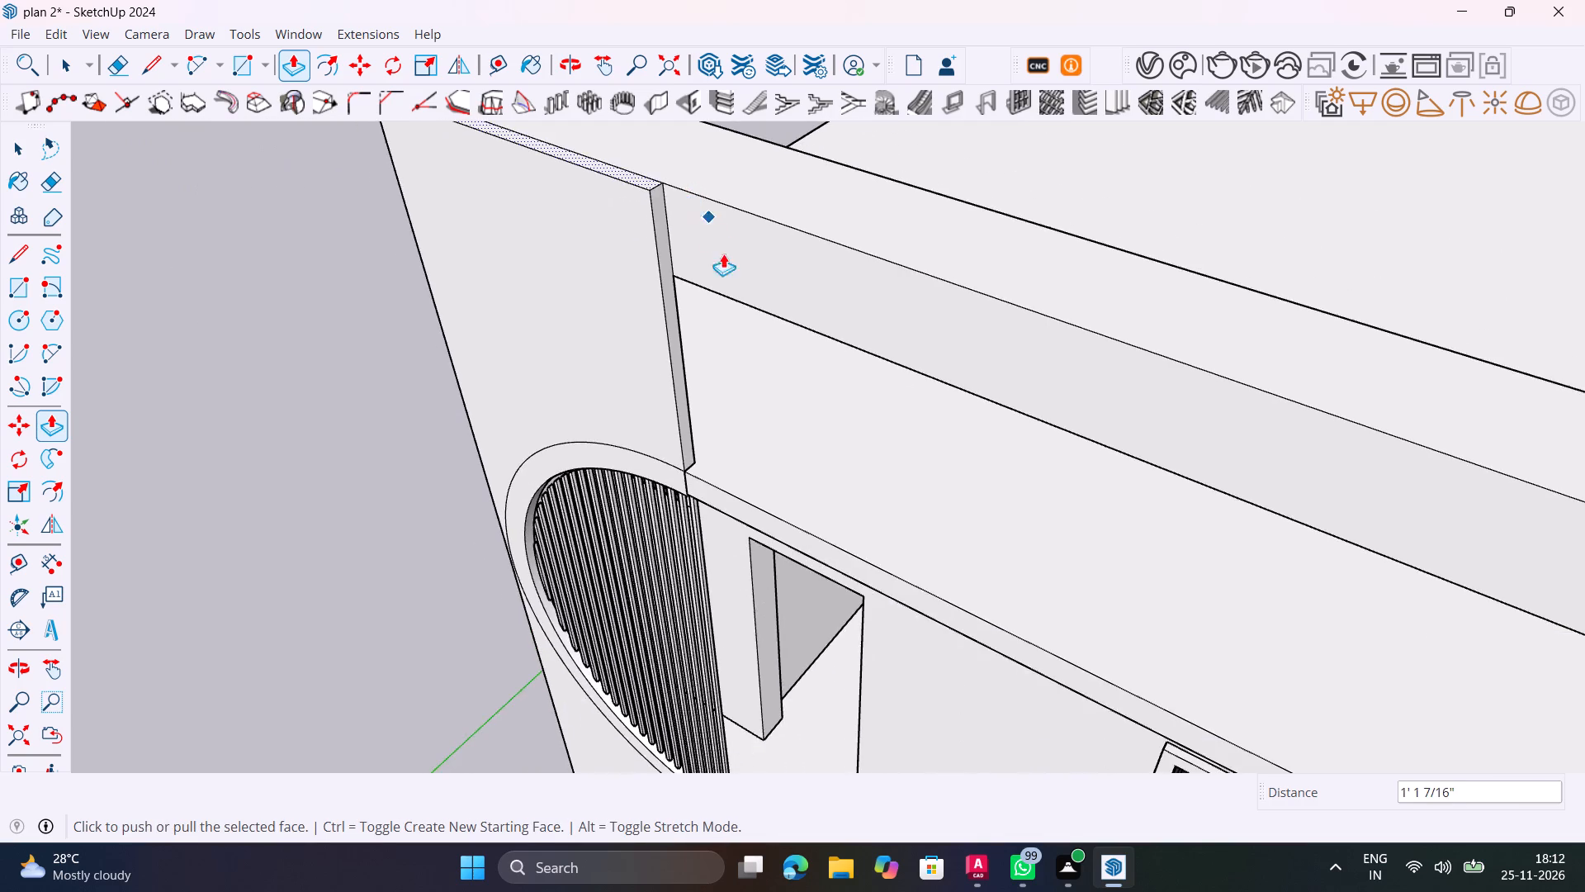
Draw a 3" line across the raised wall's narrow end face, level with the underside of the roof-front beam.
middle_drag(739, 297, 592, 340)
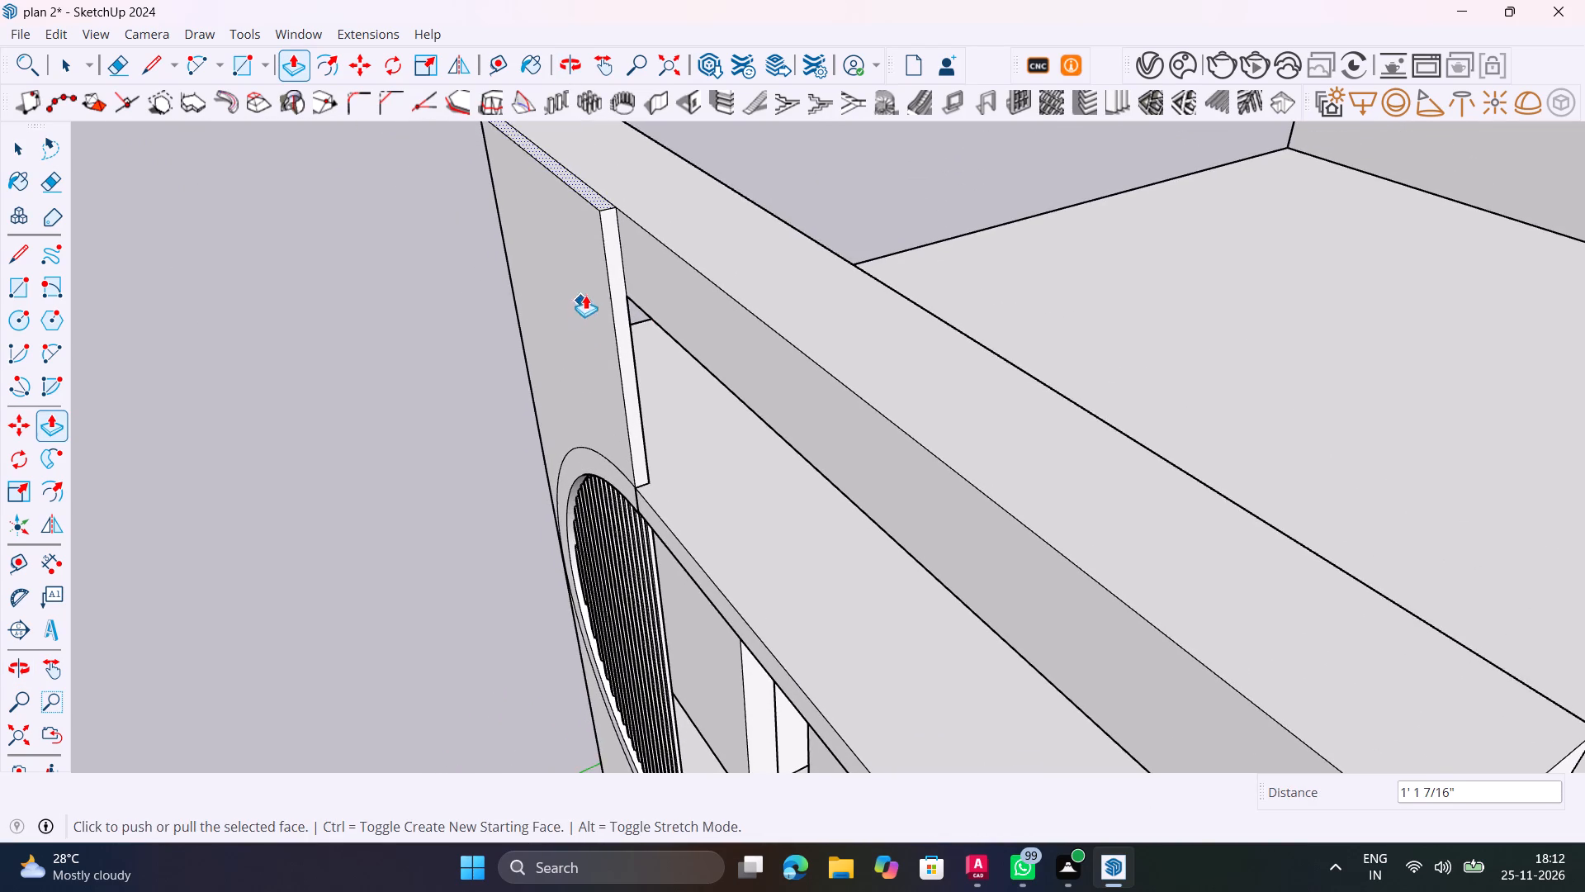
scroll(618, 266, up, 5)
key(space)
click(620, 275)
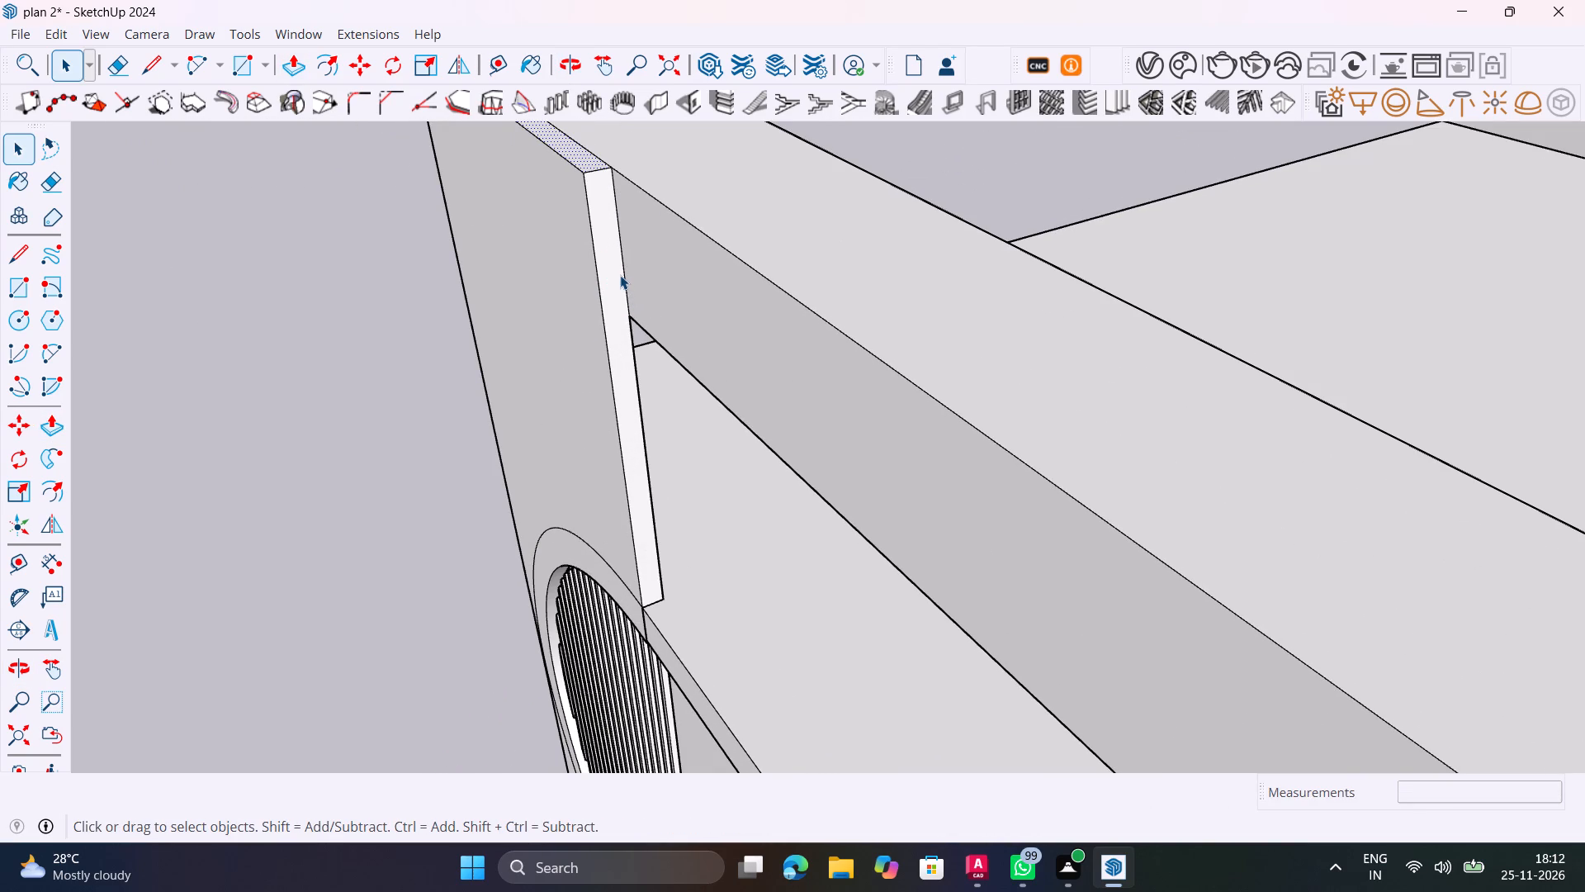
scroll(628, 312, up, 14)
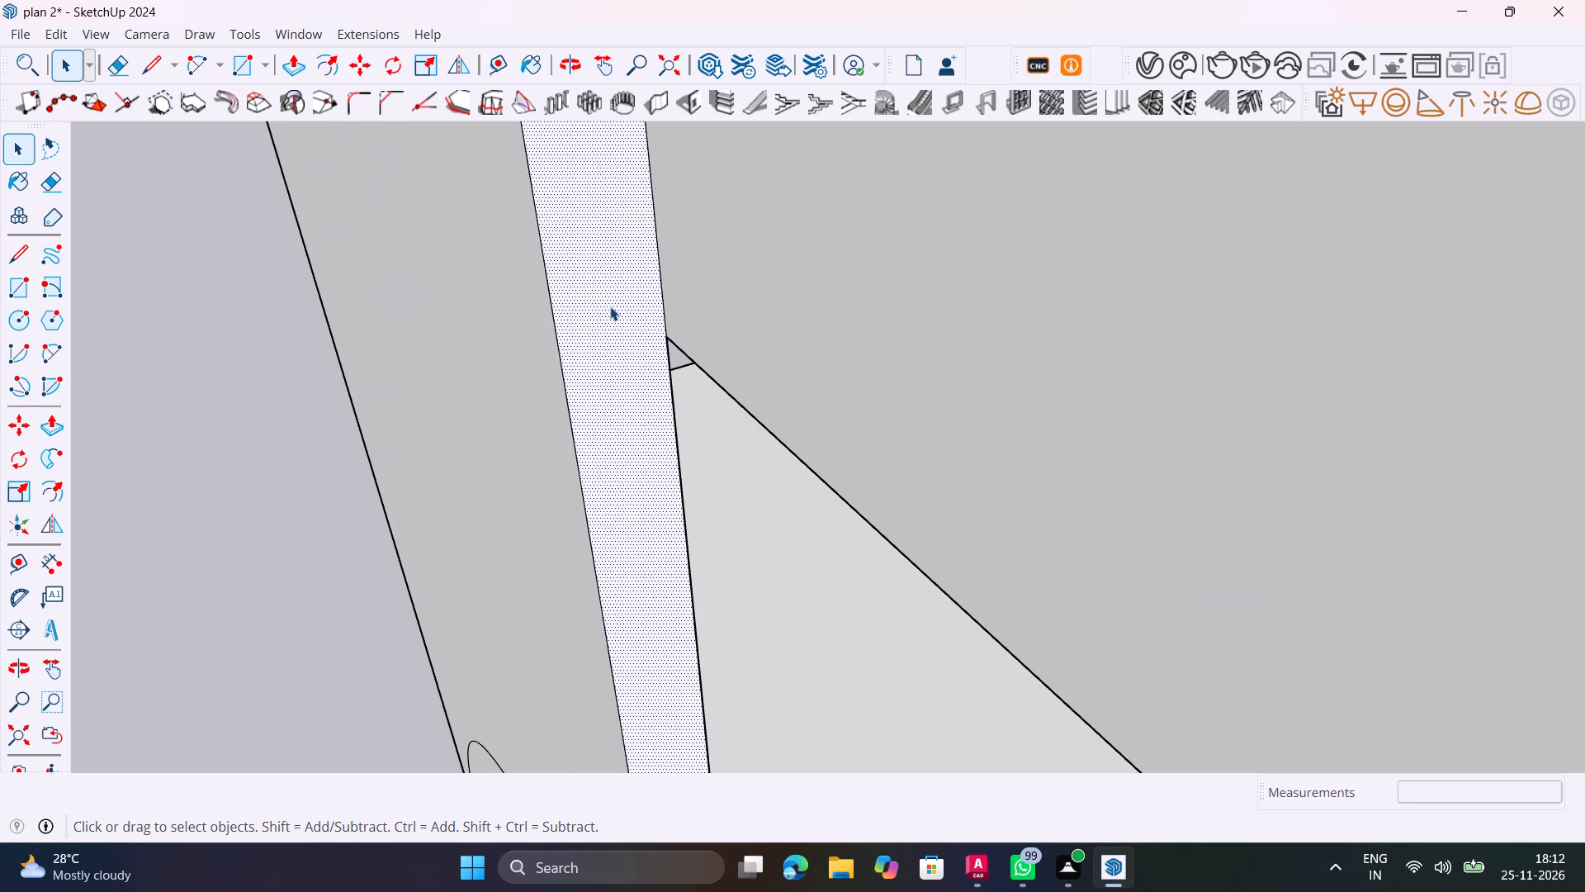
key(l)
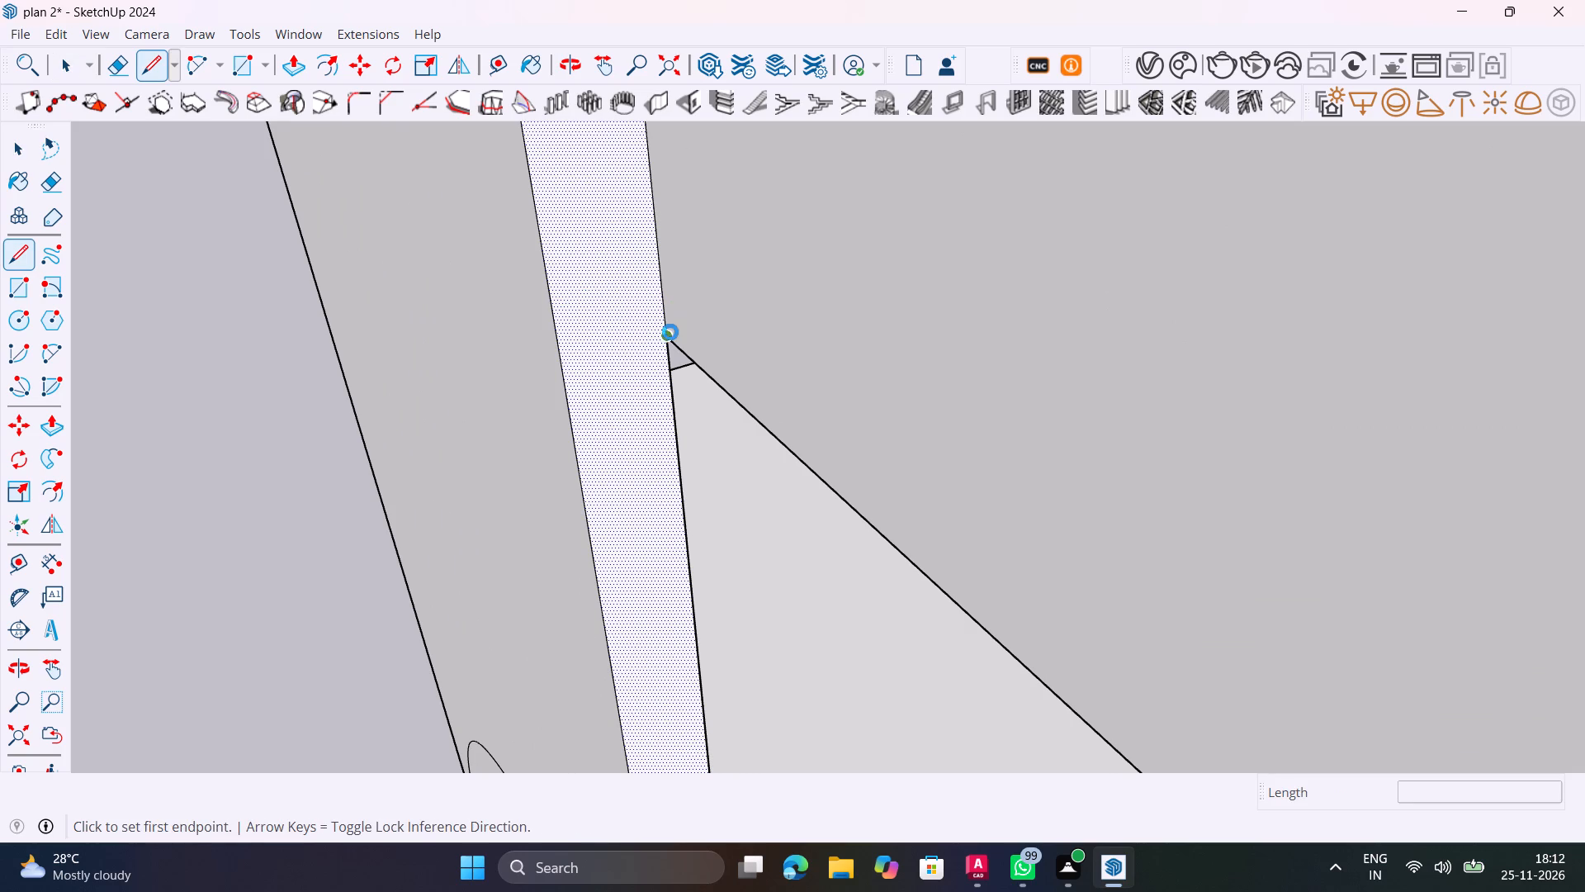
click(669, 334)
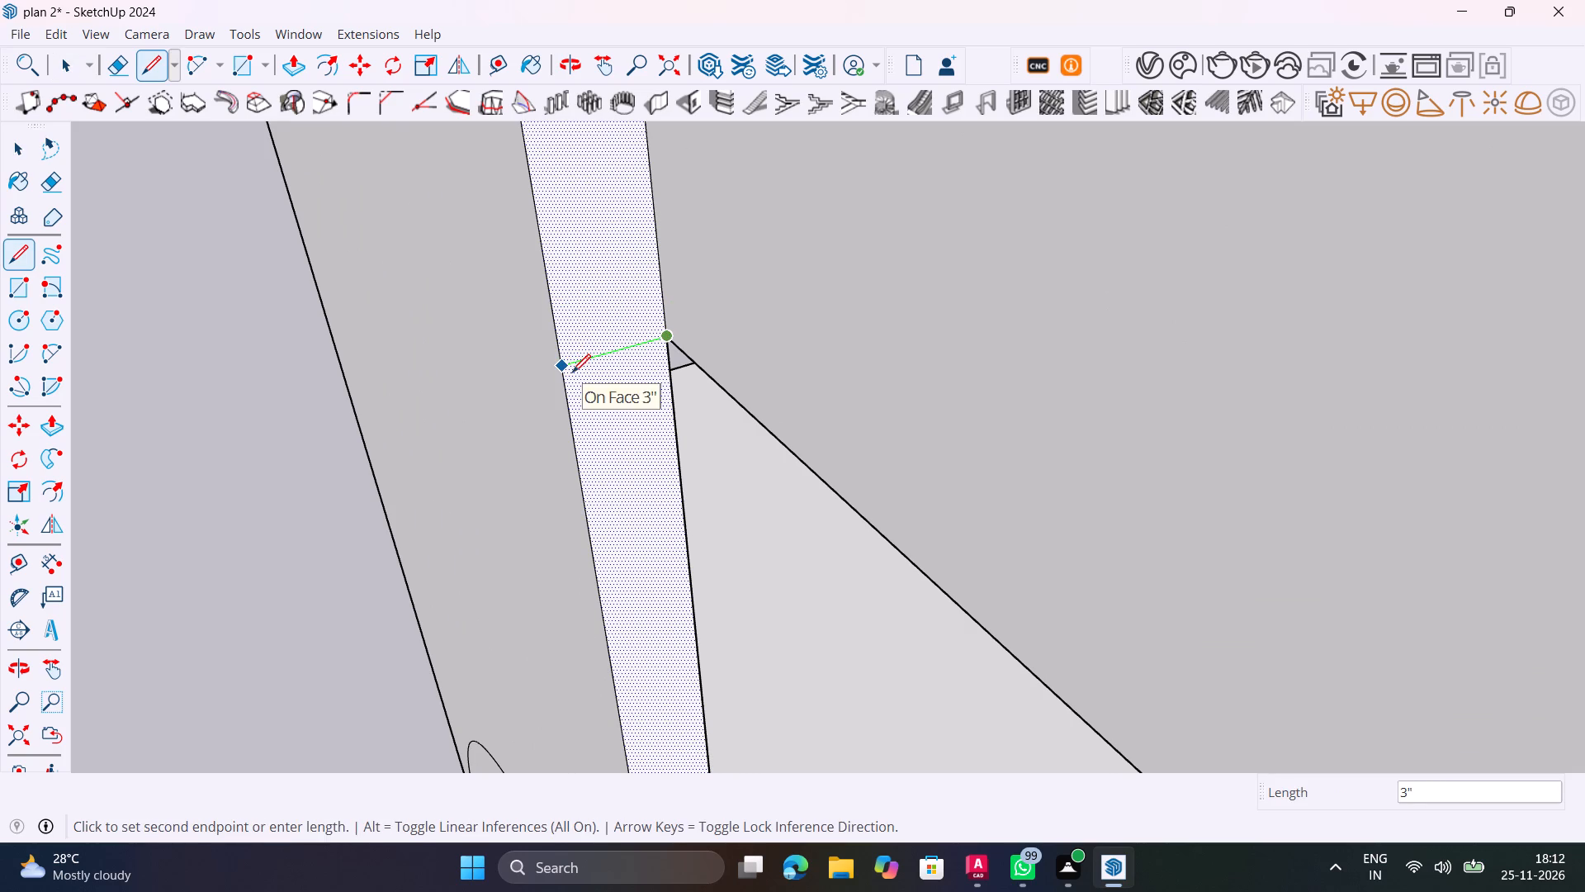
click(572, 372)
Push the upper part of the divided end face back about 5' 6 13/16" to remove the wall strip covering the beam.
key(space)
click(597, 292)
key(p)
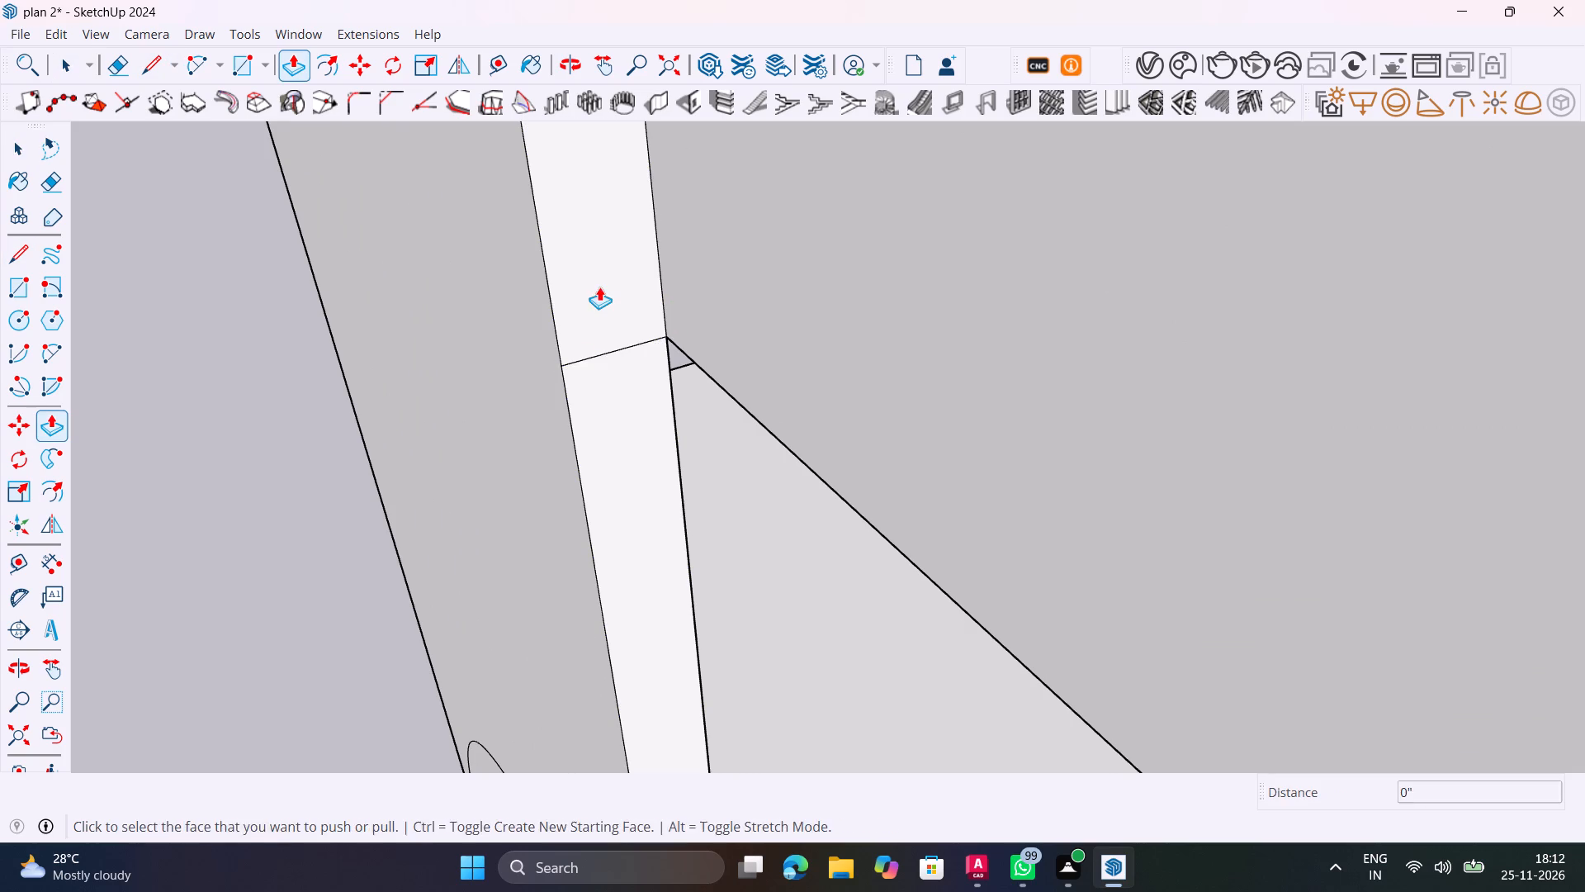
click(599, 287)
scroll(665, 297, down, 20)
scroll(665, 297, down, 3)
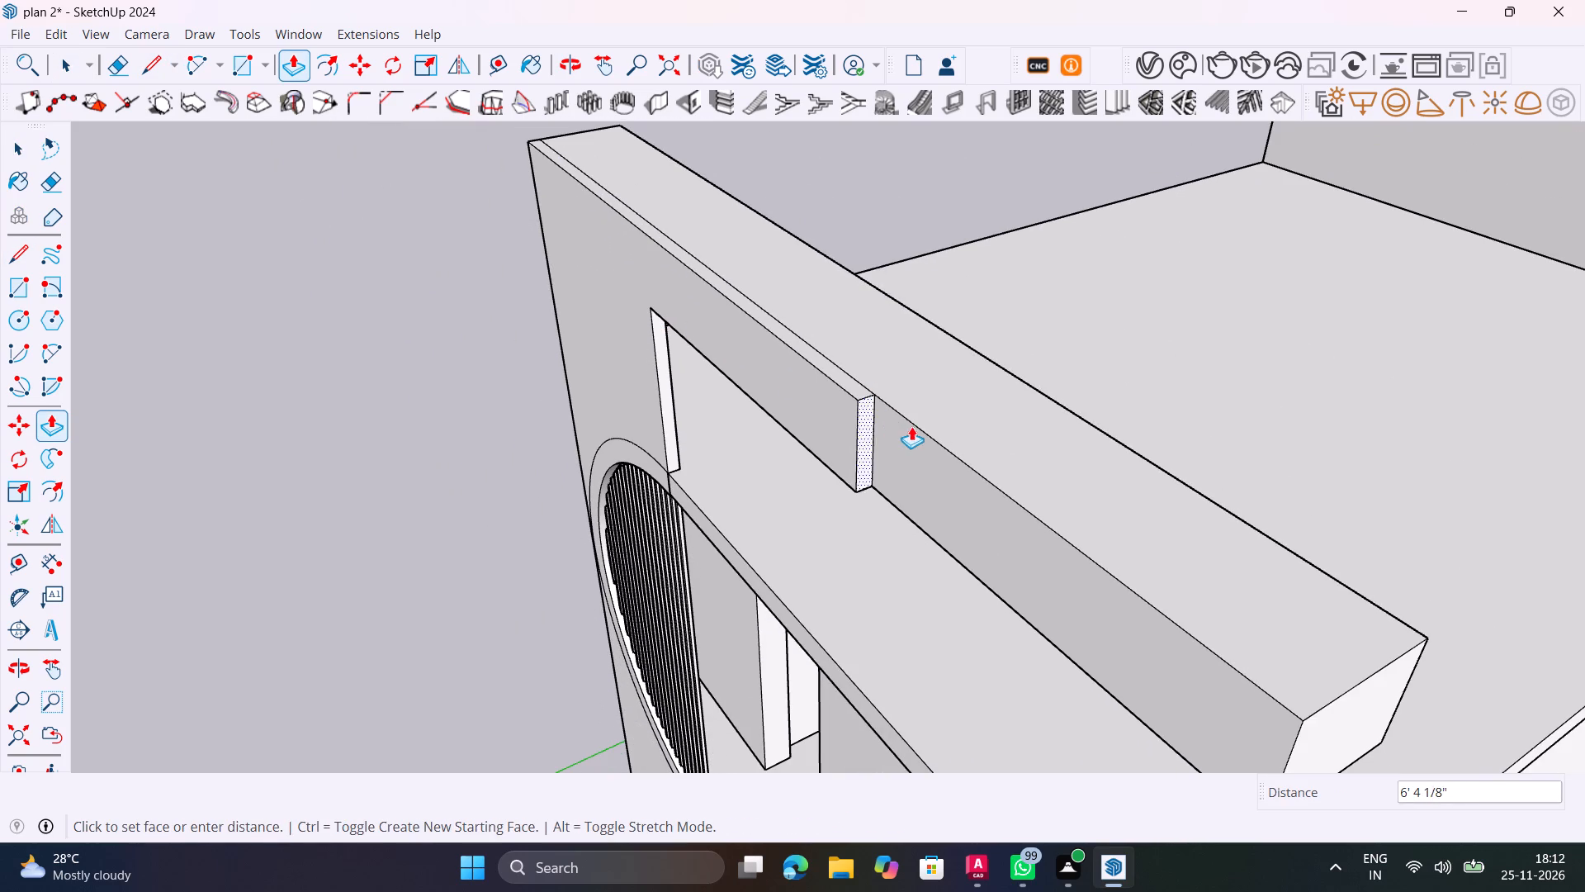
click(475, 155)
Pull the roof-front beam's front face out 3" so it sits flush with the wall above the louvred opening.
middle_drag(609, 258, 1337, 278)
click(911, 318)
click(886, 366)
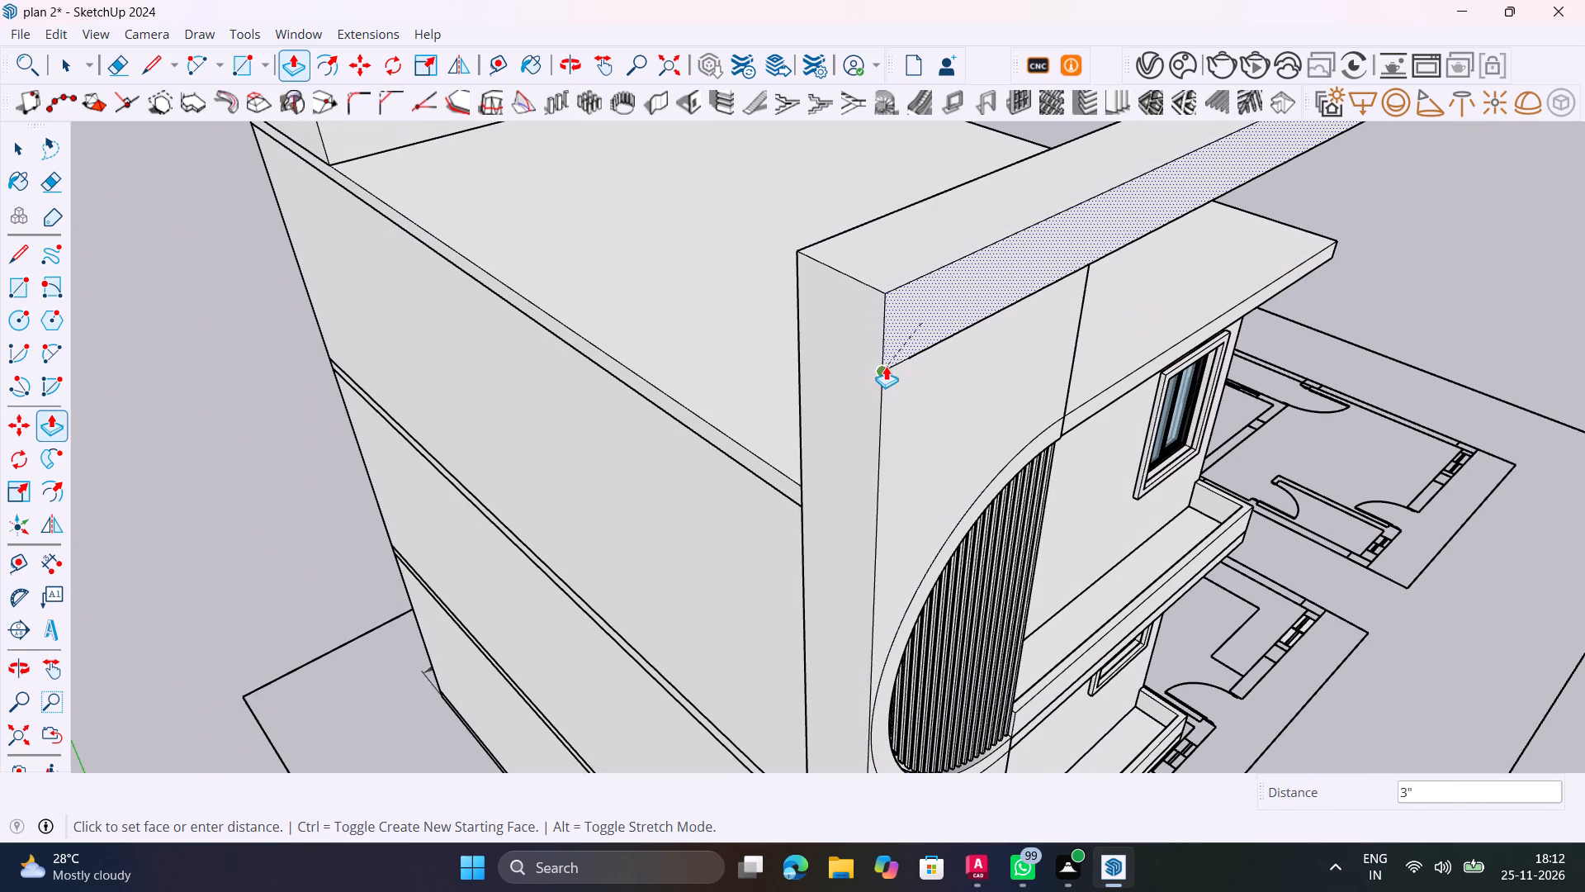
key(space)
click(248, 410)
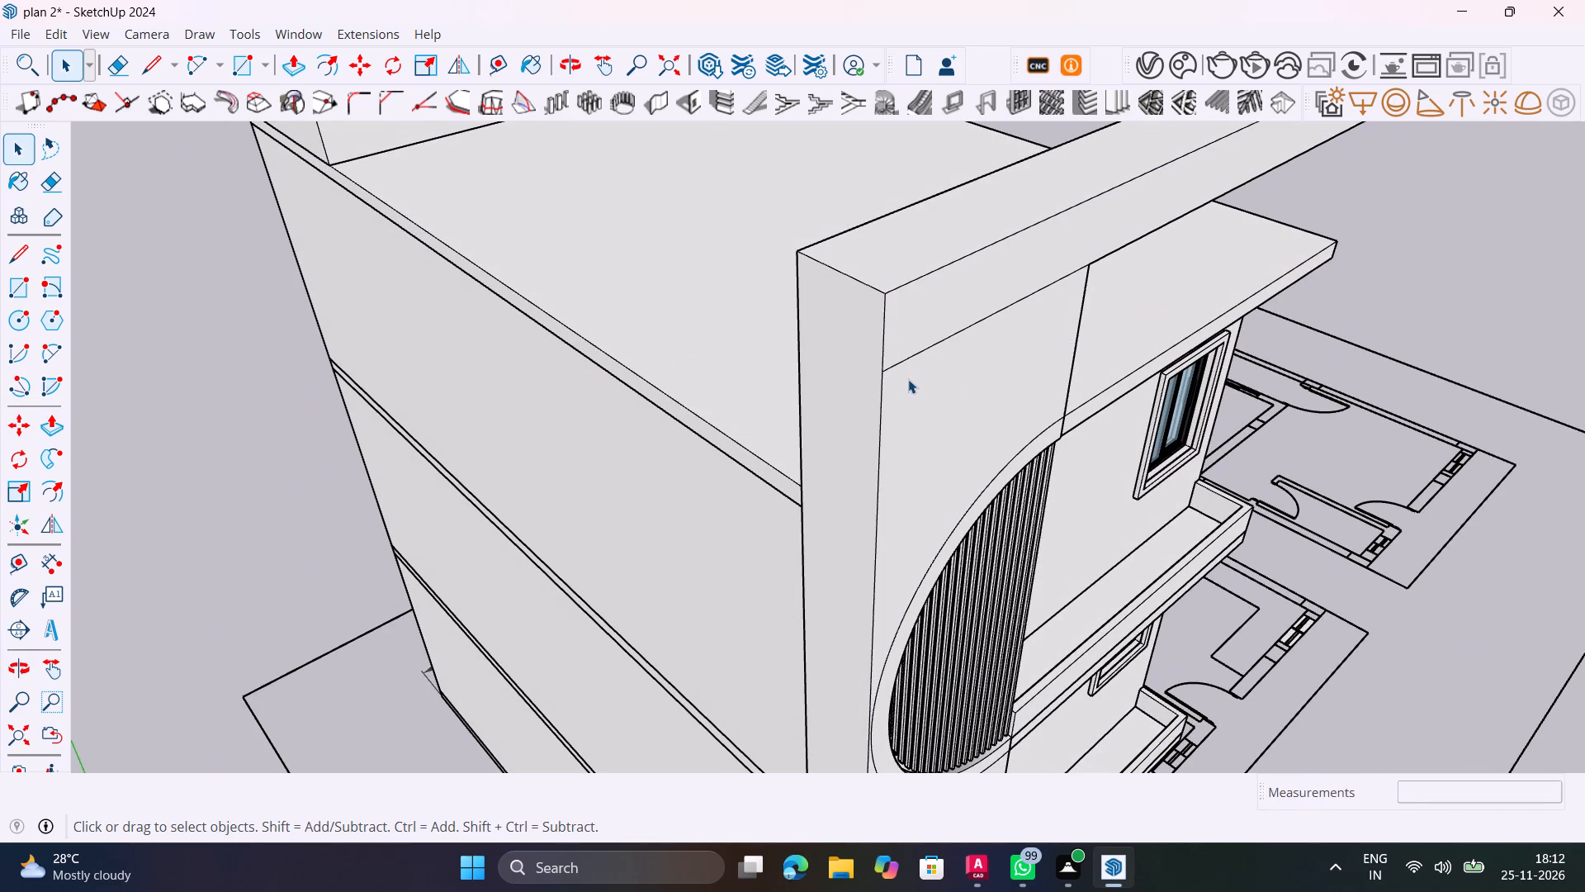
Erase the seam line between the beam's front face and the wall above the louvred opening.
key(e)
drag(911, 372, 902, 352)
middle_drag(977, 341, 694, 286)
scroll(695, 284, down, 2)
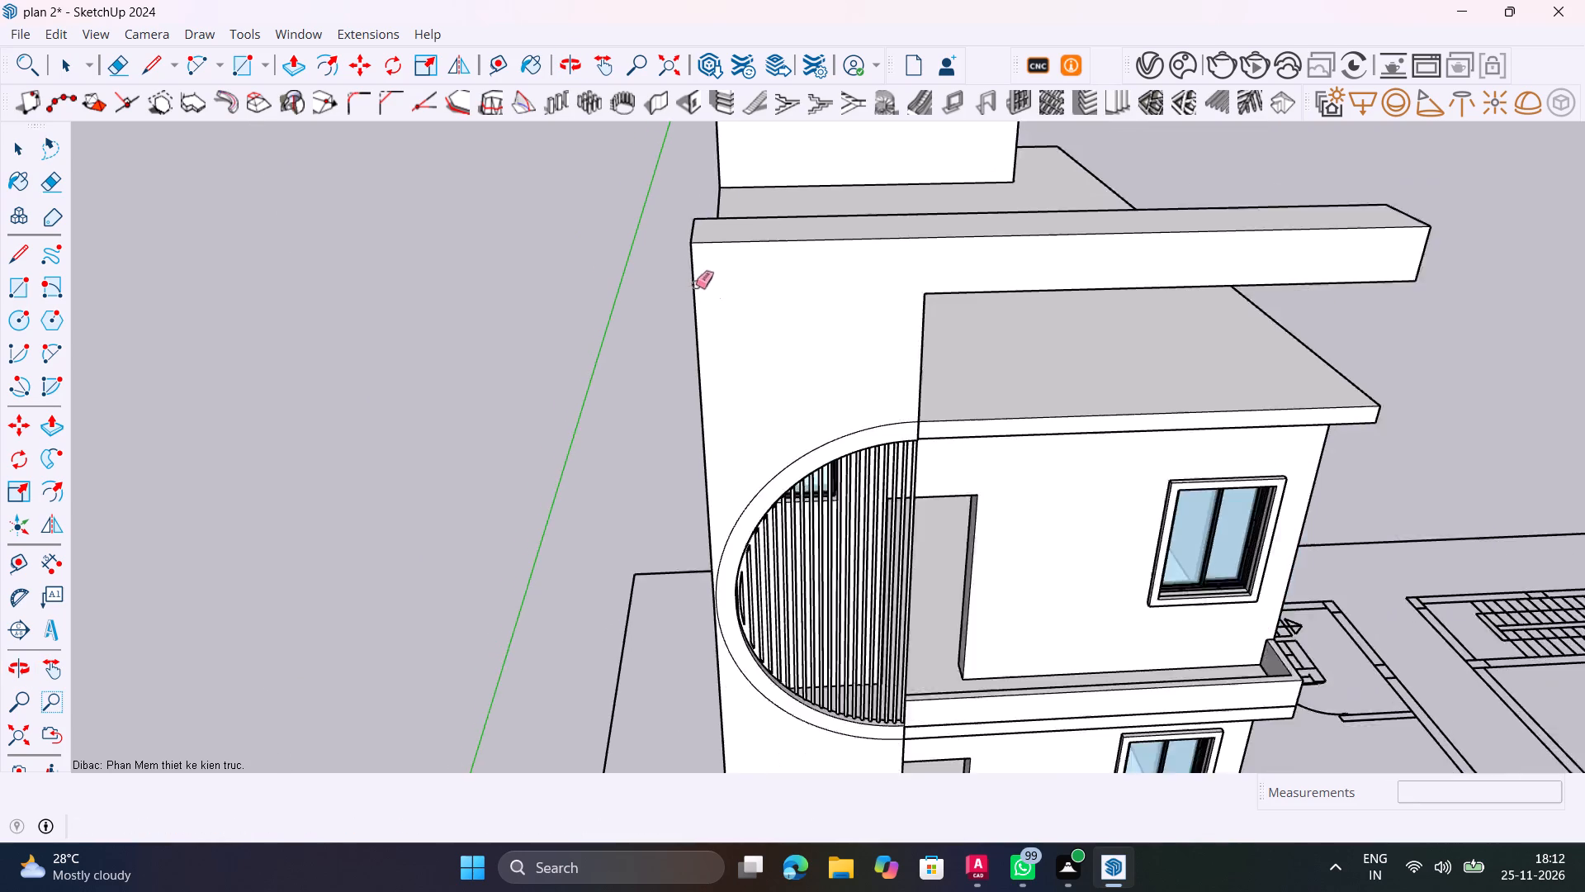
scroll(695, 284, down, 6)
middle_drag(841, 382, 647, 274)
scroll(688, 268, down, 3)
shift+middle_drag(866, 358, 743, 357)
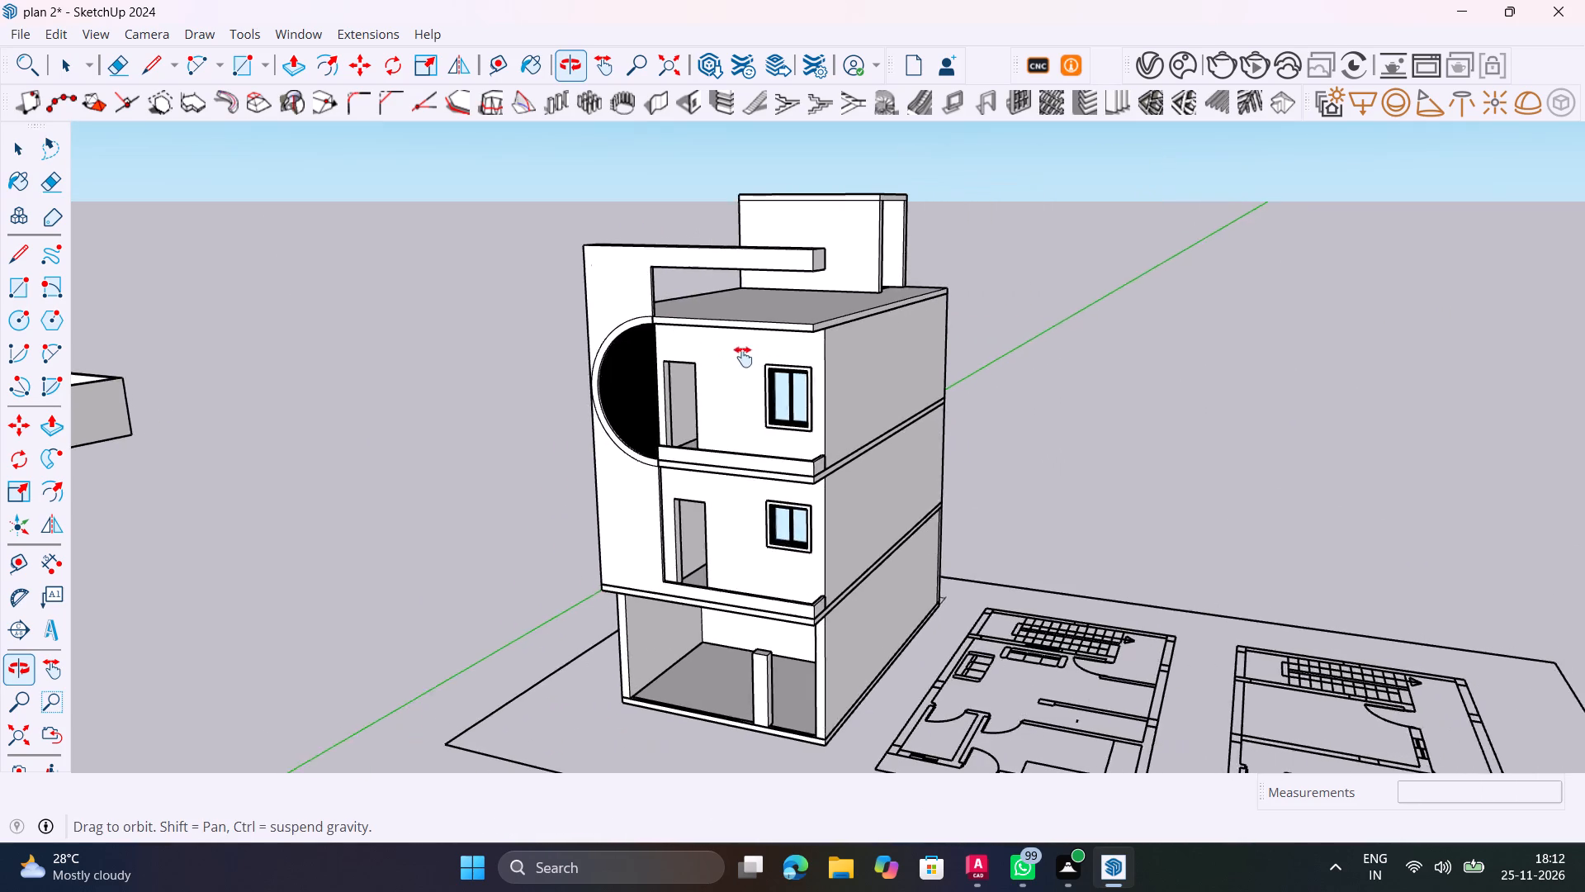
shift+middle_drag(743, 357, 793, 388)
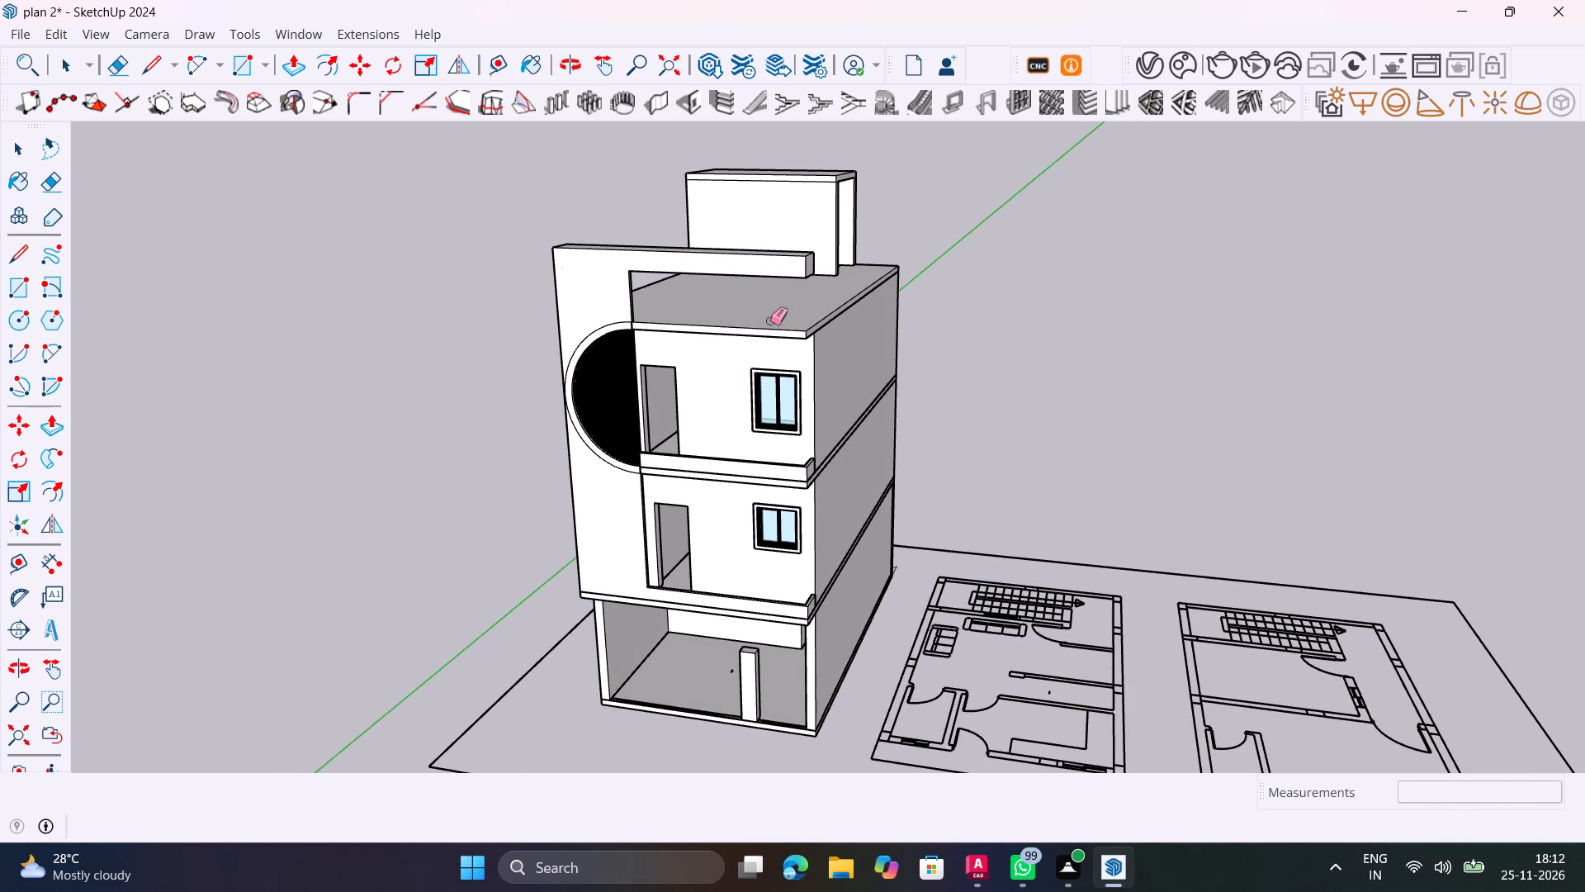
key(space)
Place a guide 6" inside the roof slab's long edge that faces the stair headroom's open end.
middle_drag(797, 325, 898, 562)
shift+middle_drag(840, 235, 960, 607)
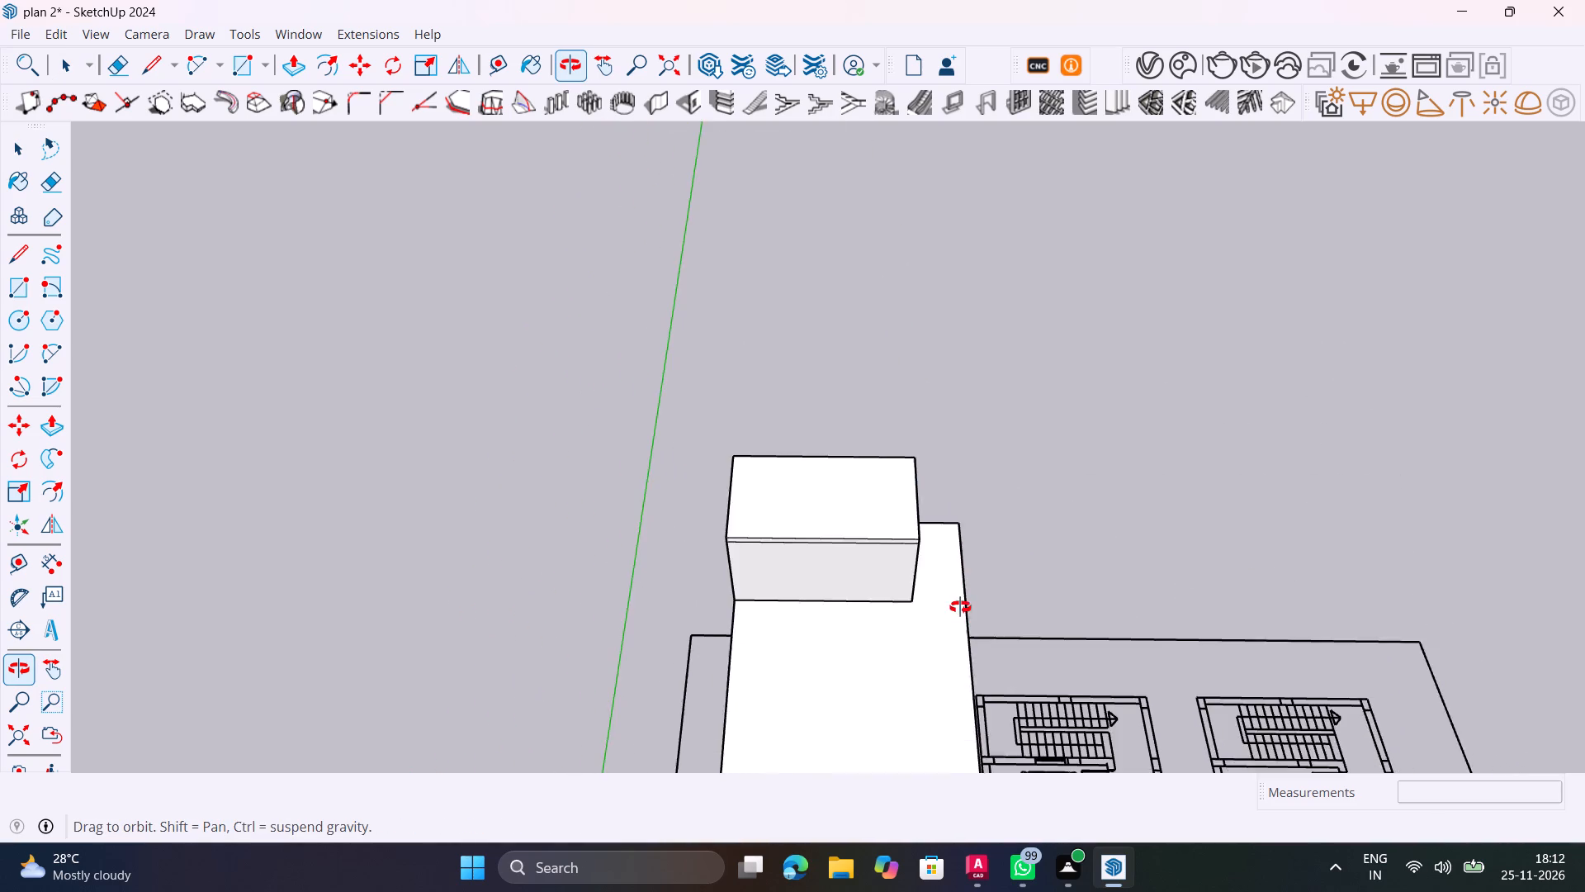
shift+middle_drag(960, 607, 906, 624)
scroll(933, 643, up, 10)
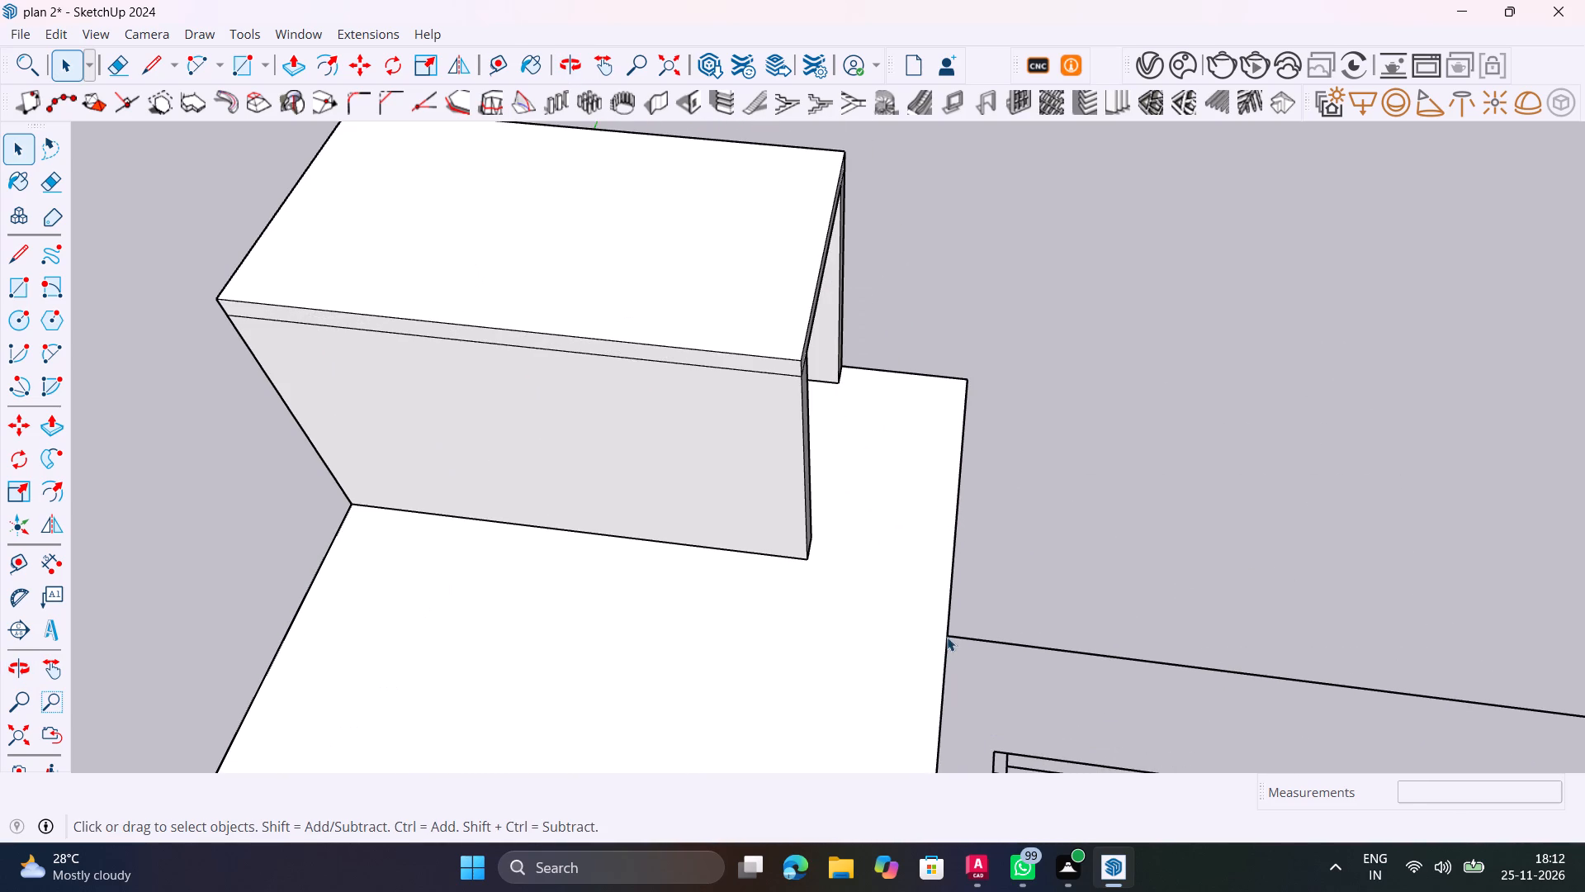
key(t)
click(951, 629)
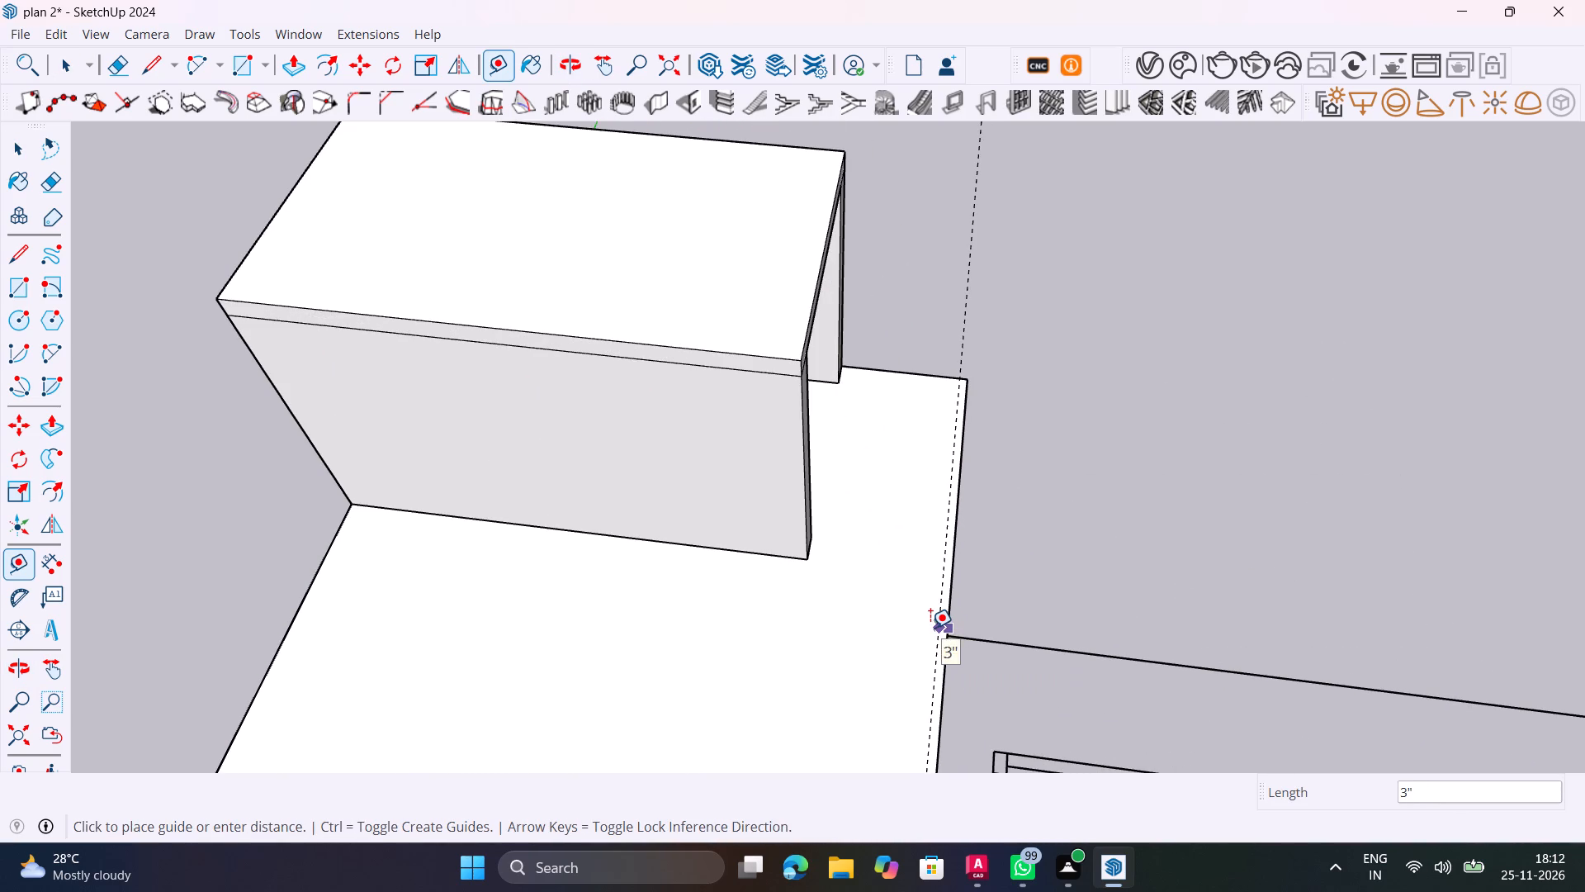
text(6")
key(Return)
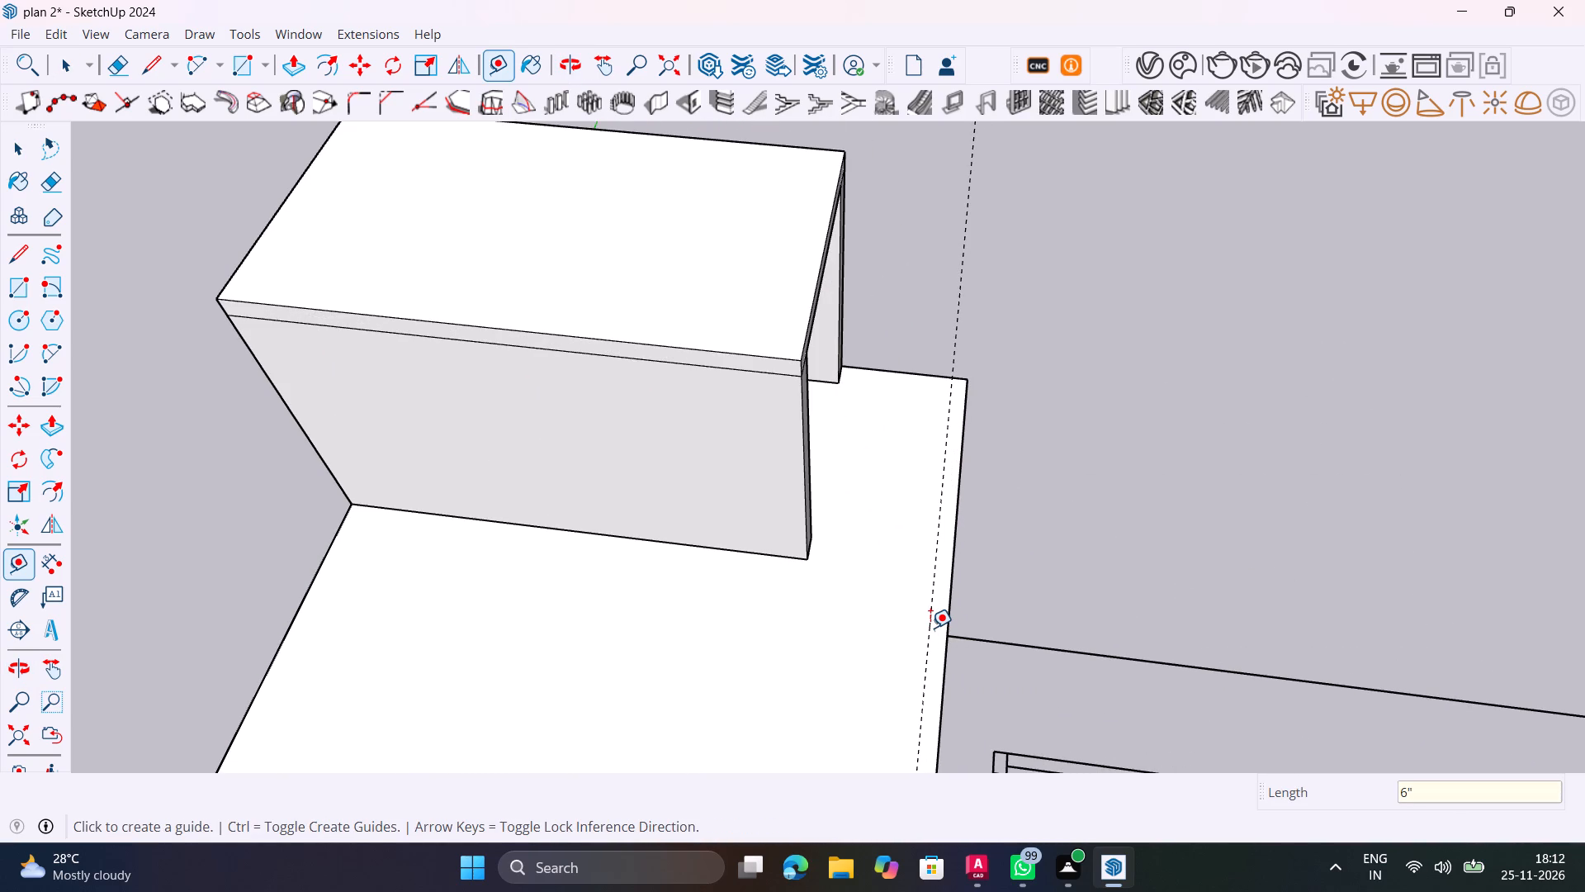
Place a guide 6" inside the roof slab's short rear edge beside the stair headroom.
middle_drag(901, 376, 736, 424)
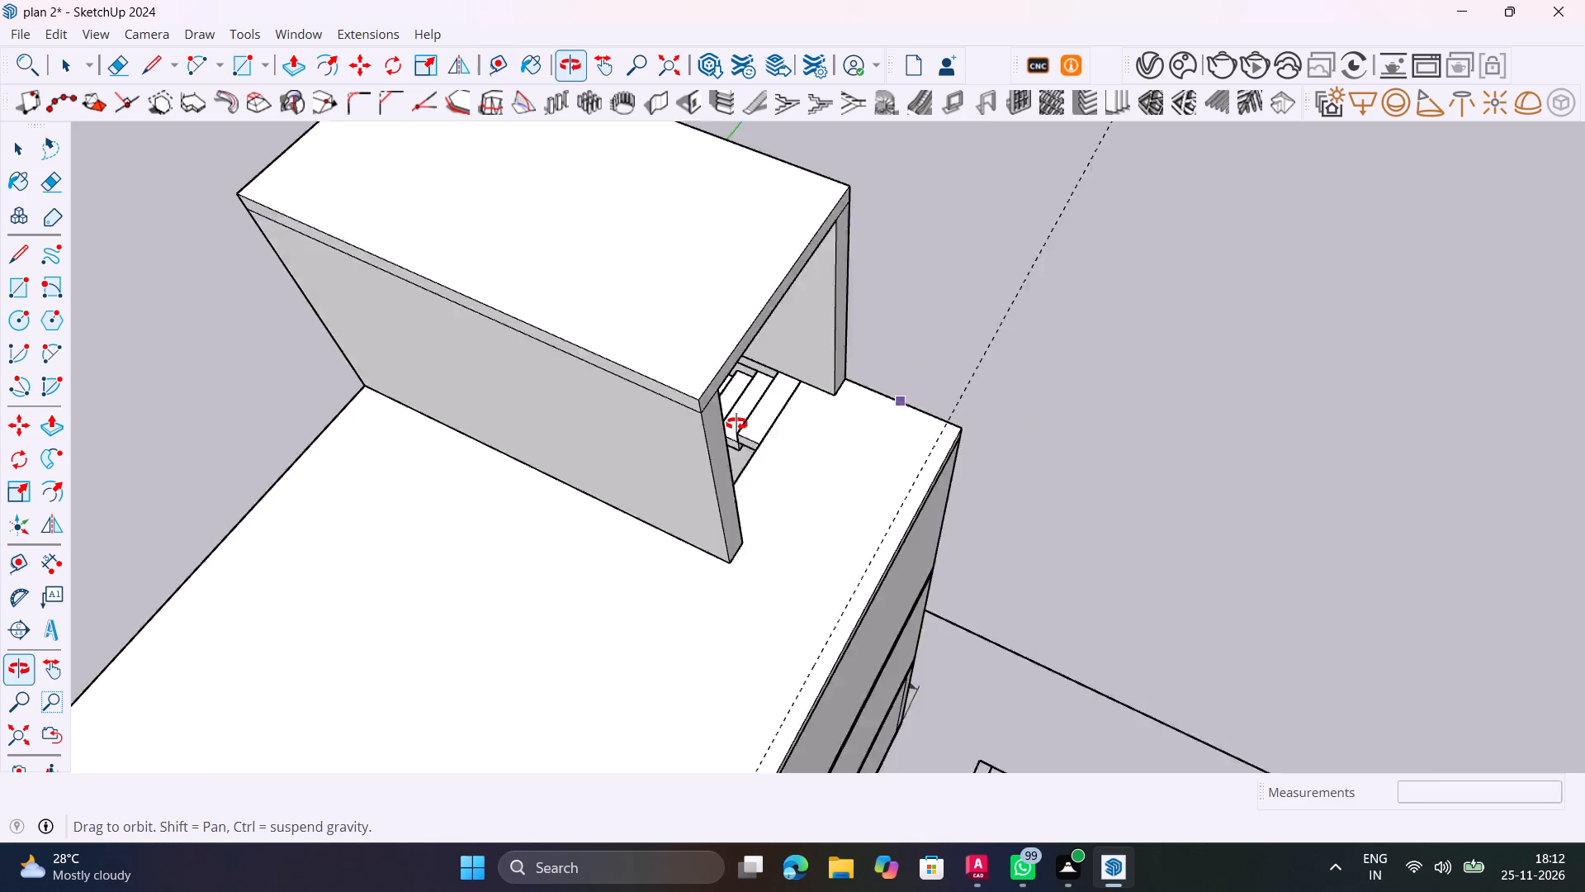
middle_drag(736, 424, 549, 465)
scroll(847, 432, up, 6)
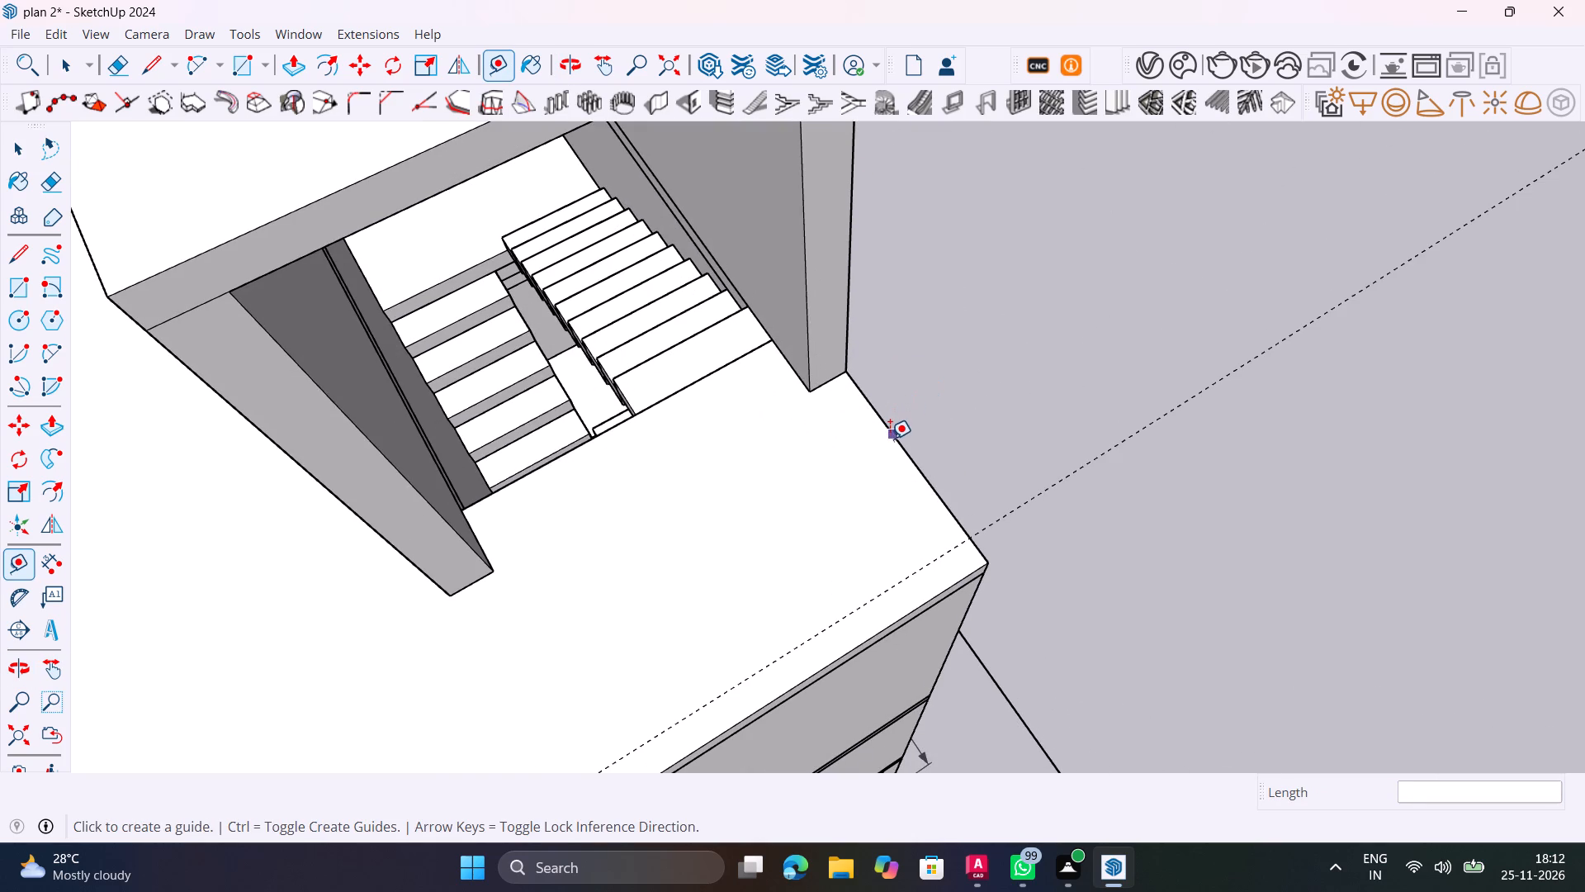
click(890, 439)
text(6")
key(Return)
Place a guide 6" inside the roof slab's opposite long edge, running between the headroom and the front beam.
scroll(918, 367, down, 5)
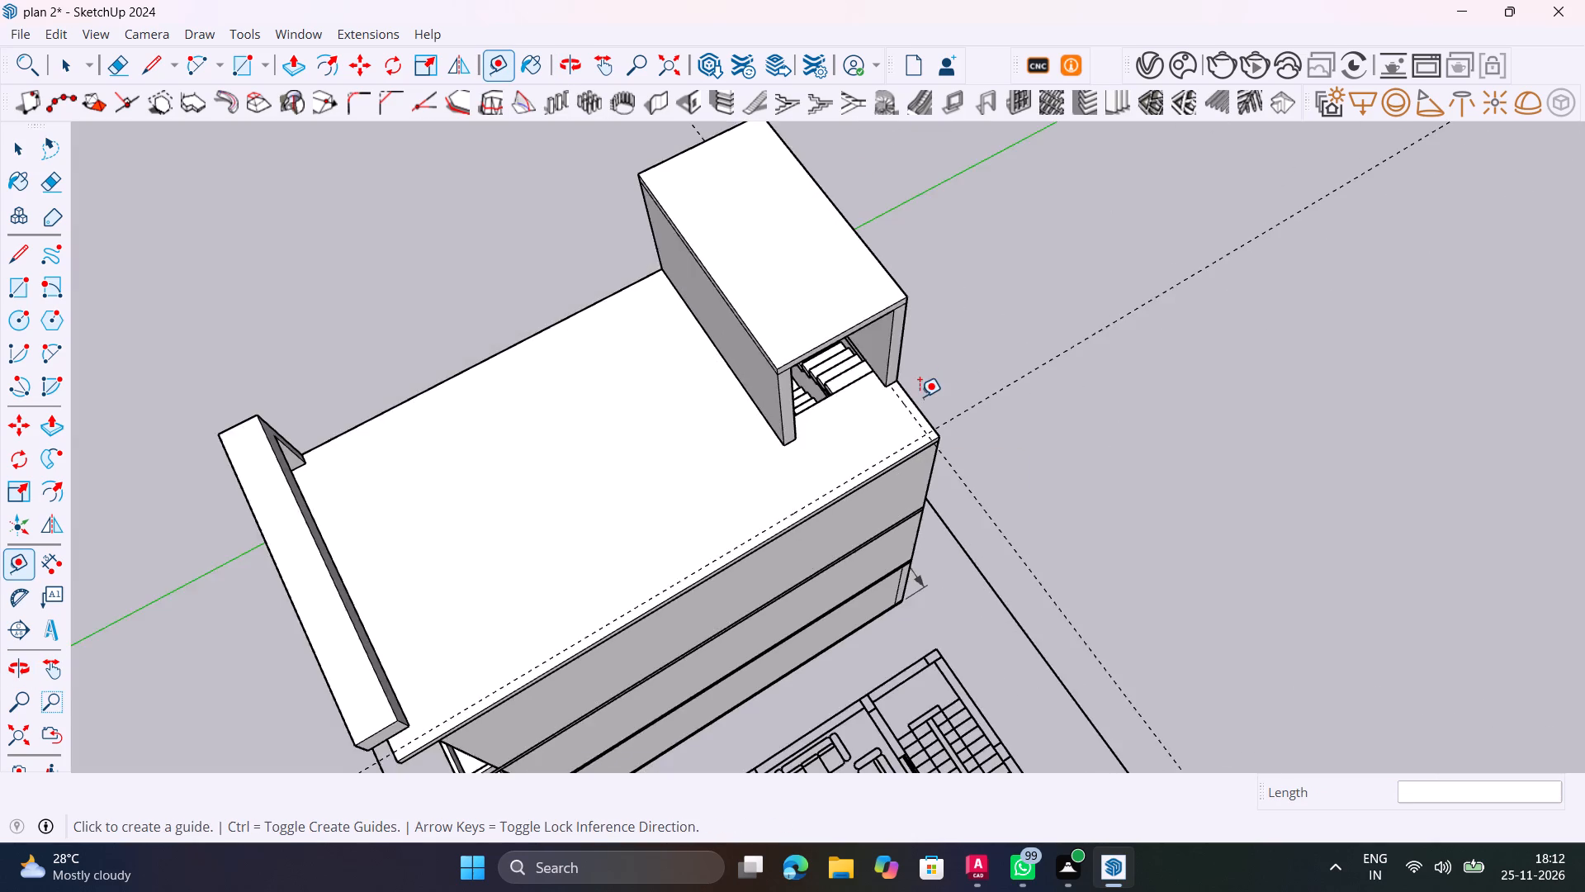
scroll(920, 396, down, 5)
middle_drag(546, 460, 1057, 449)
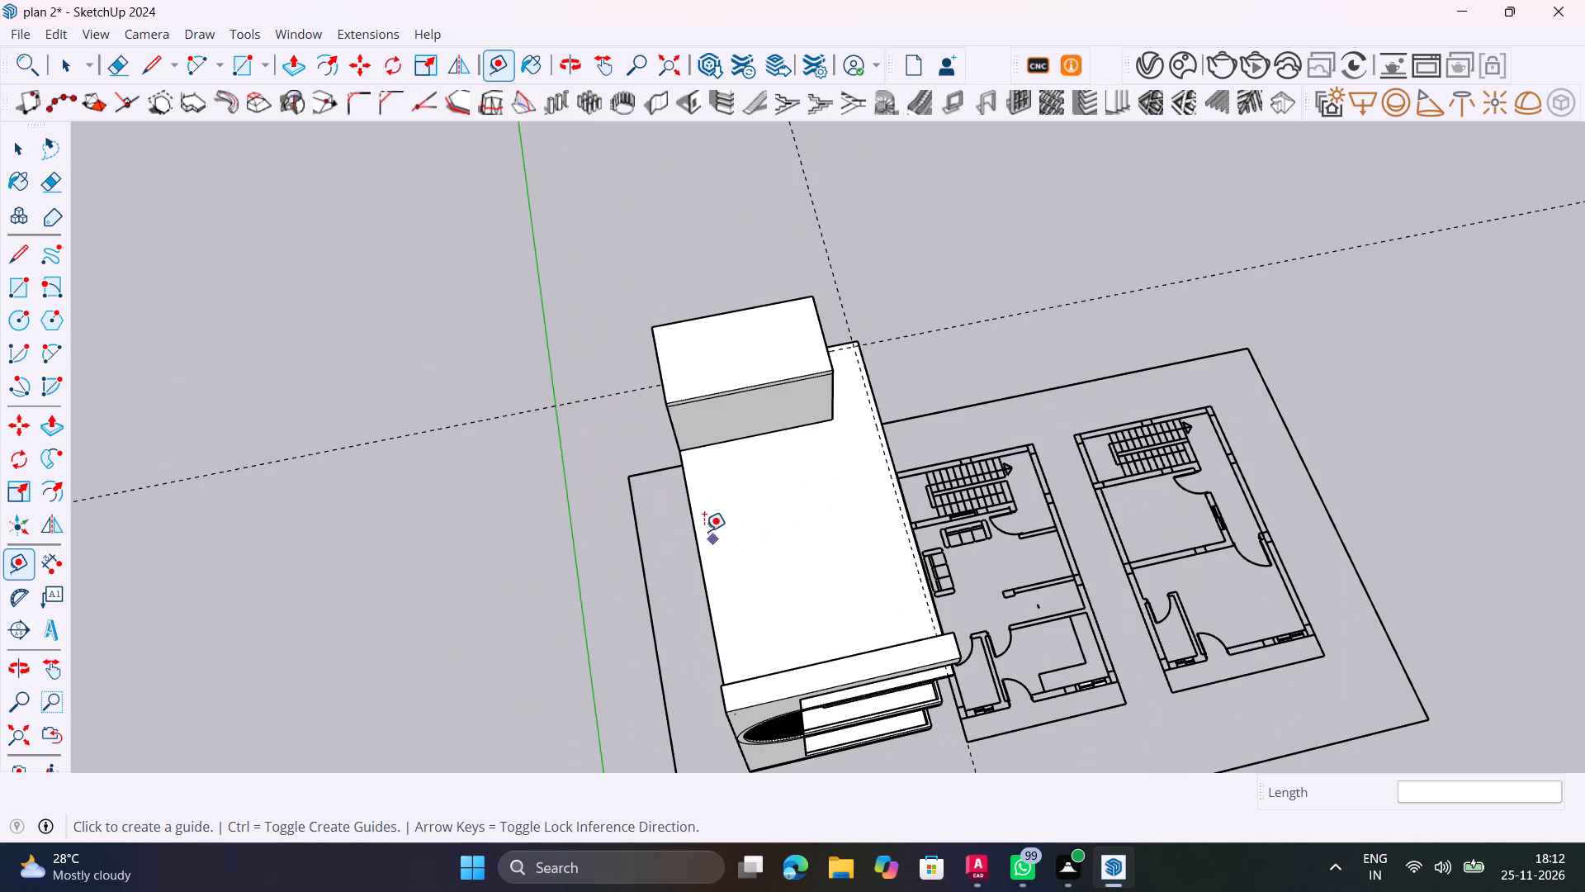
scroll(688, 506, up, 5)
click(688, 496)
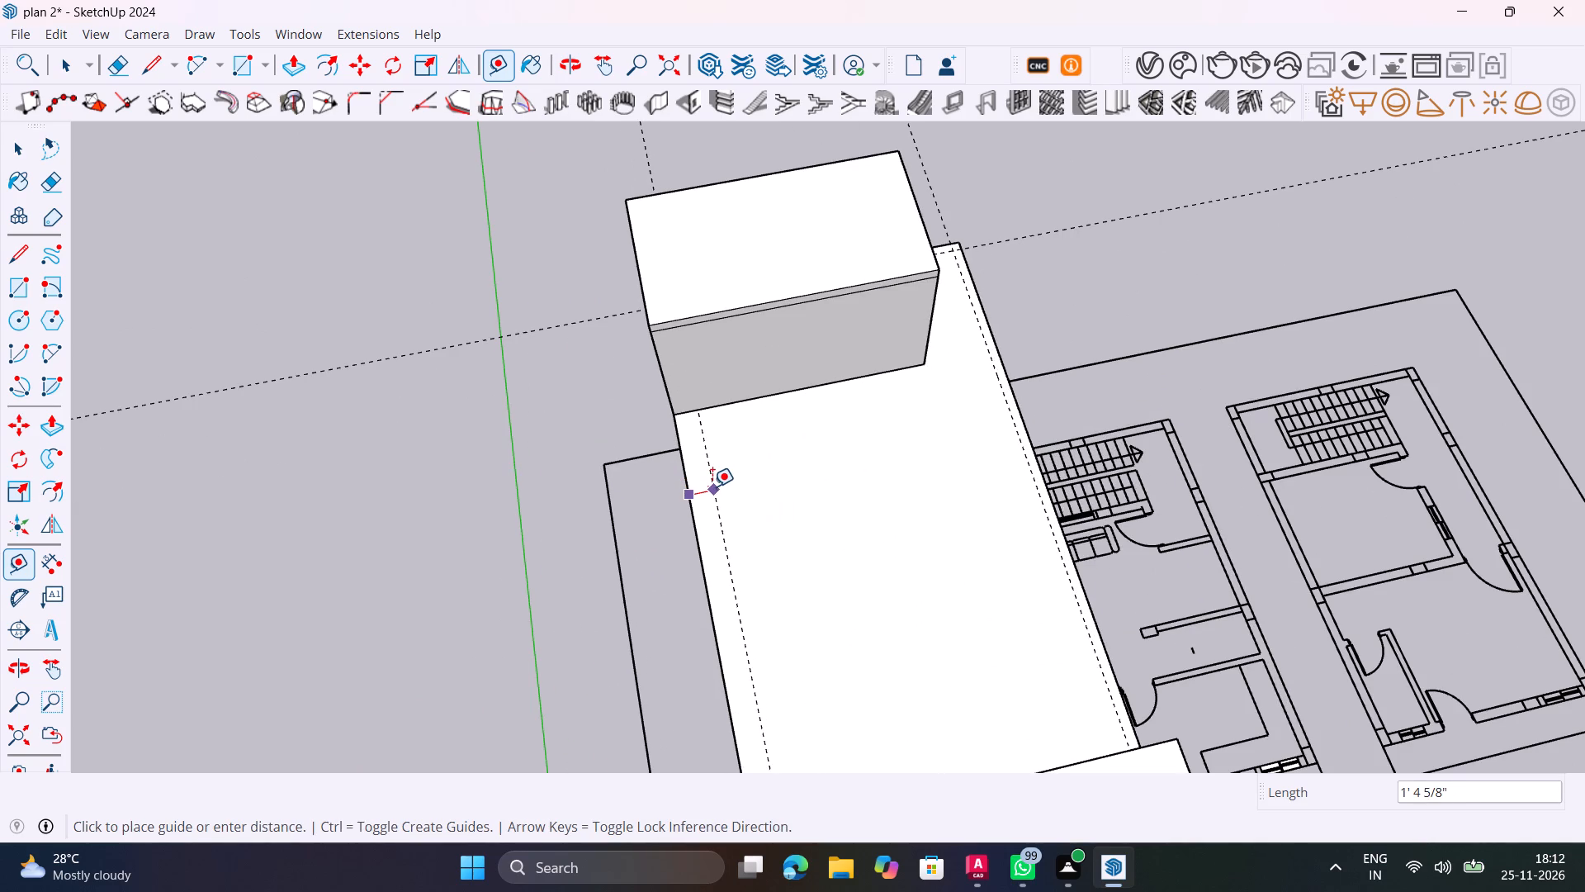
text(6")
key(Return)
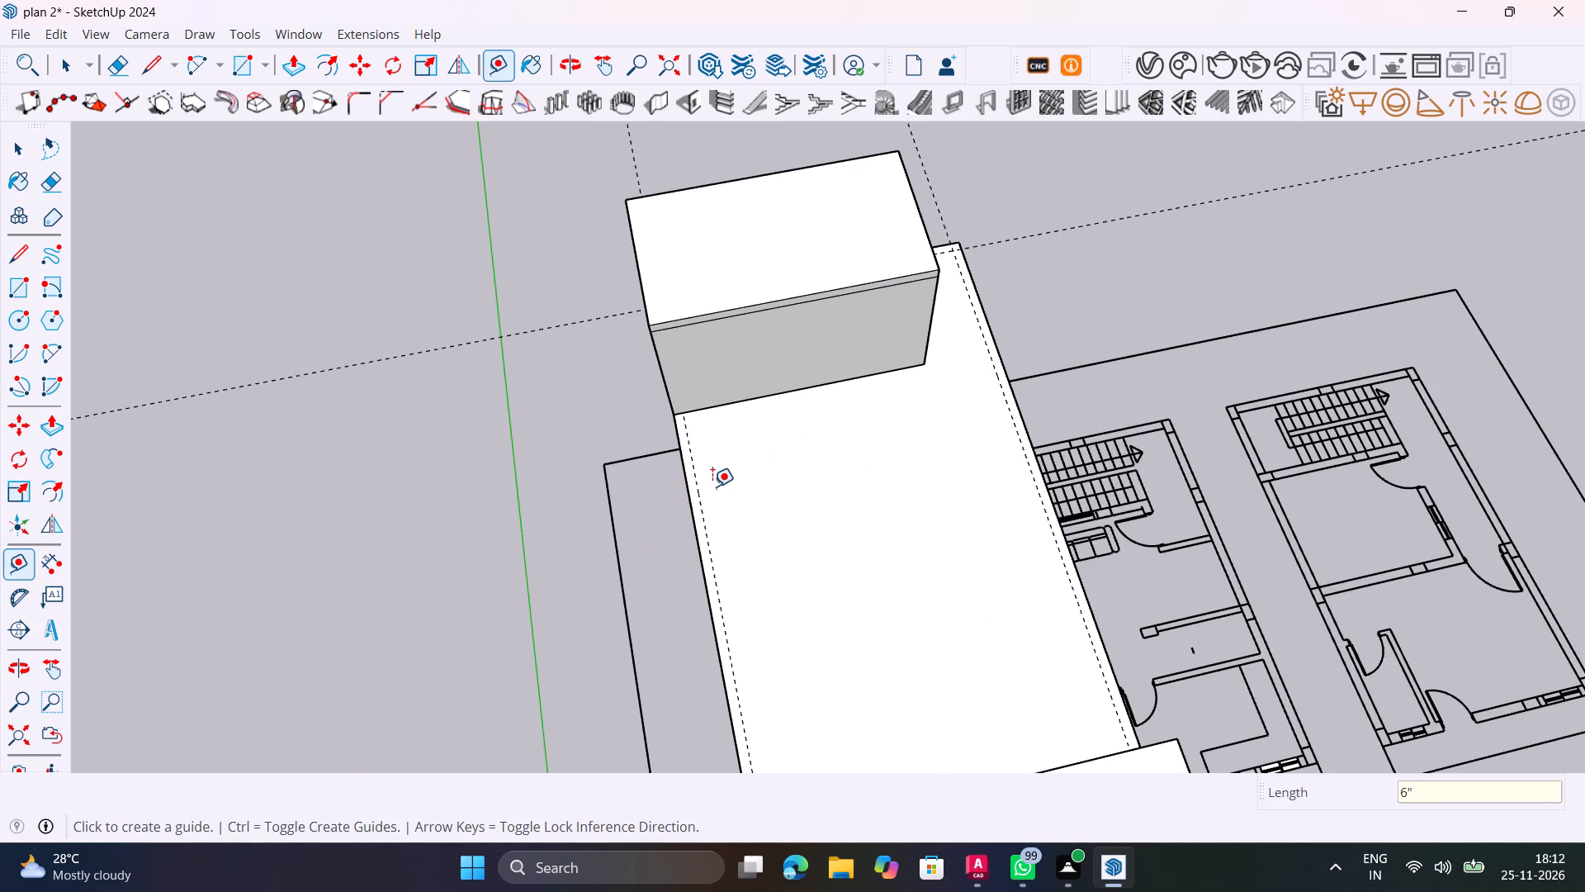
Place a guide 6" inside the roof slab's short front edge, beside the front beam.
scroll(732, 491, down, 5)
middle_drag(802, 627, 593, 389)
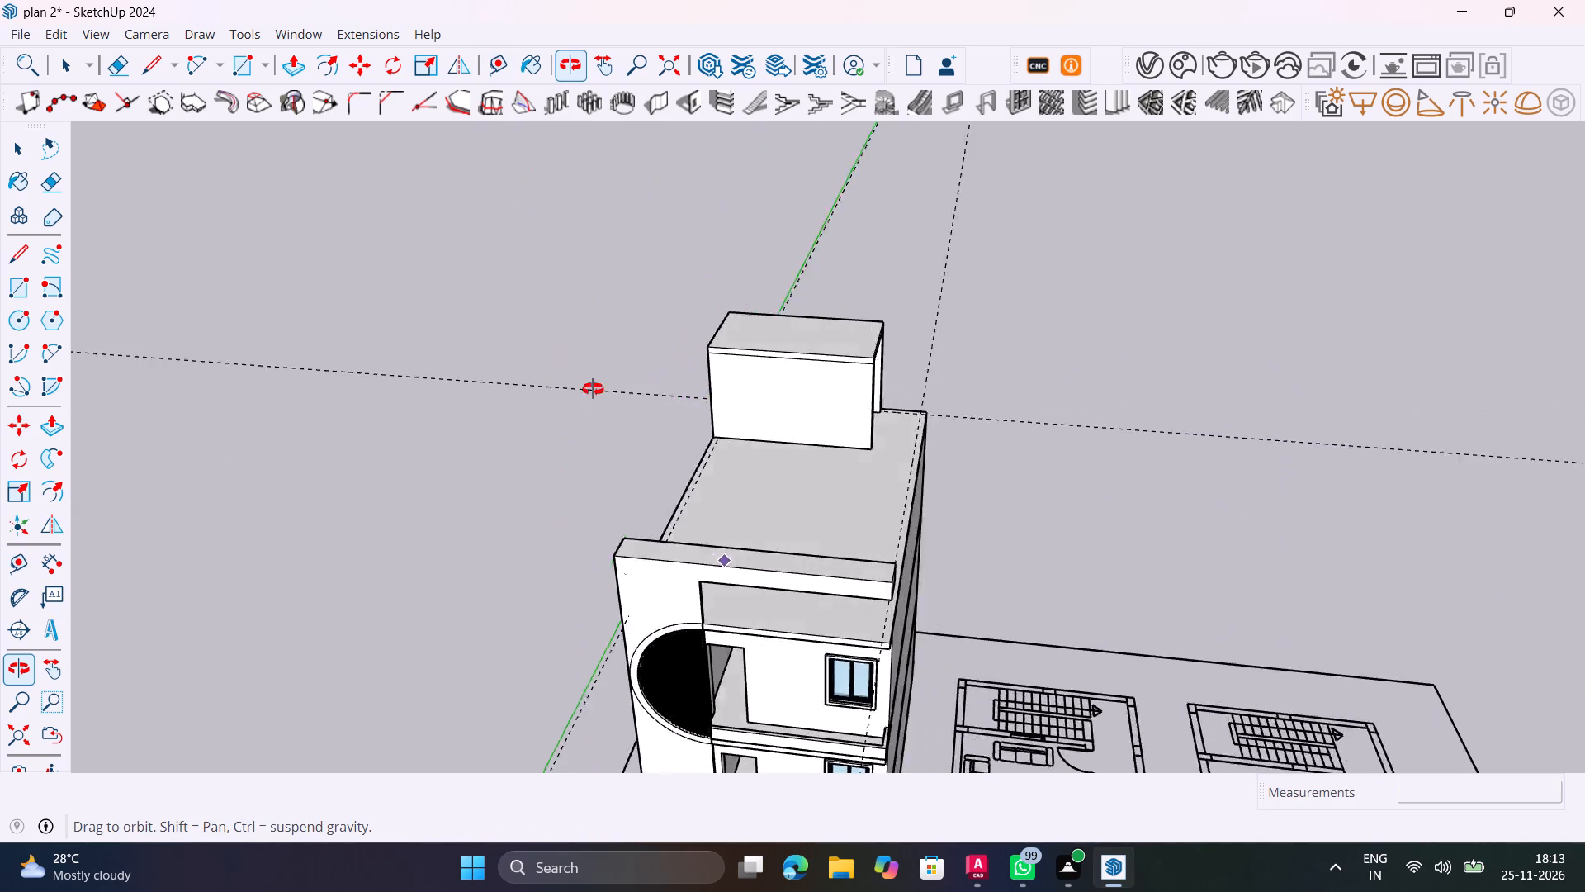
middle_drag(593, 389, 125, 496)
scroll(124, 496, down, 1)
scroll(575, 559, up, 15)
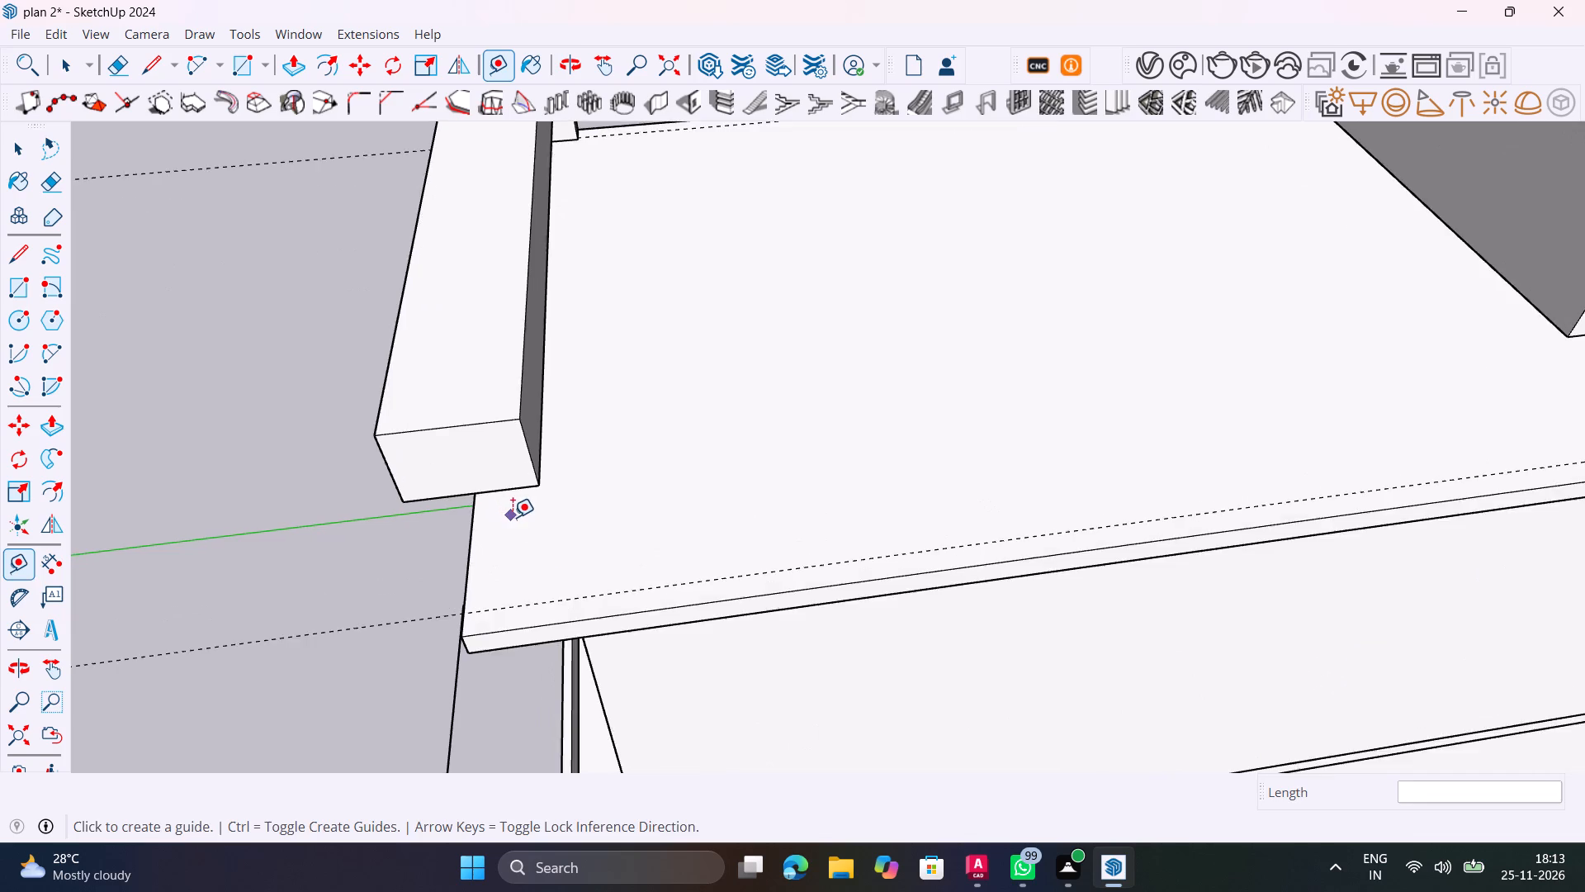
middle_drag(540, 570, 604, 488)
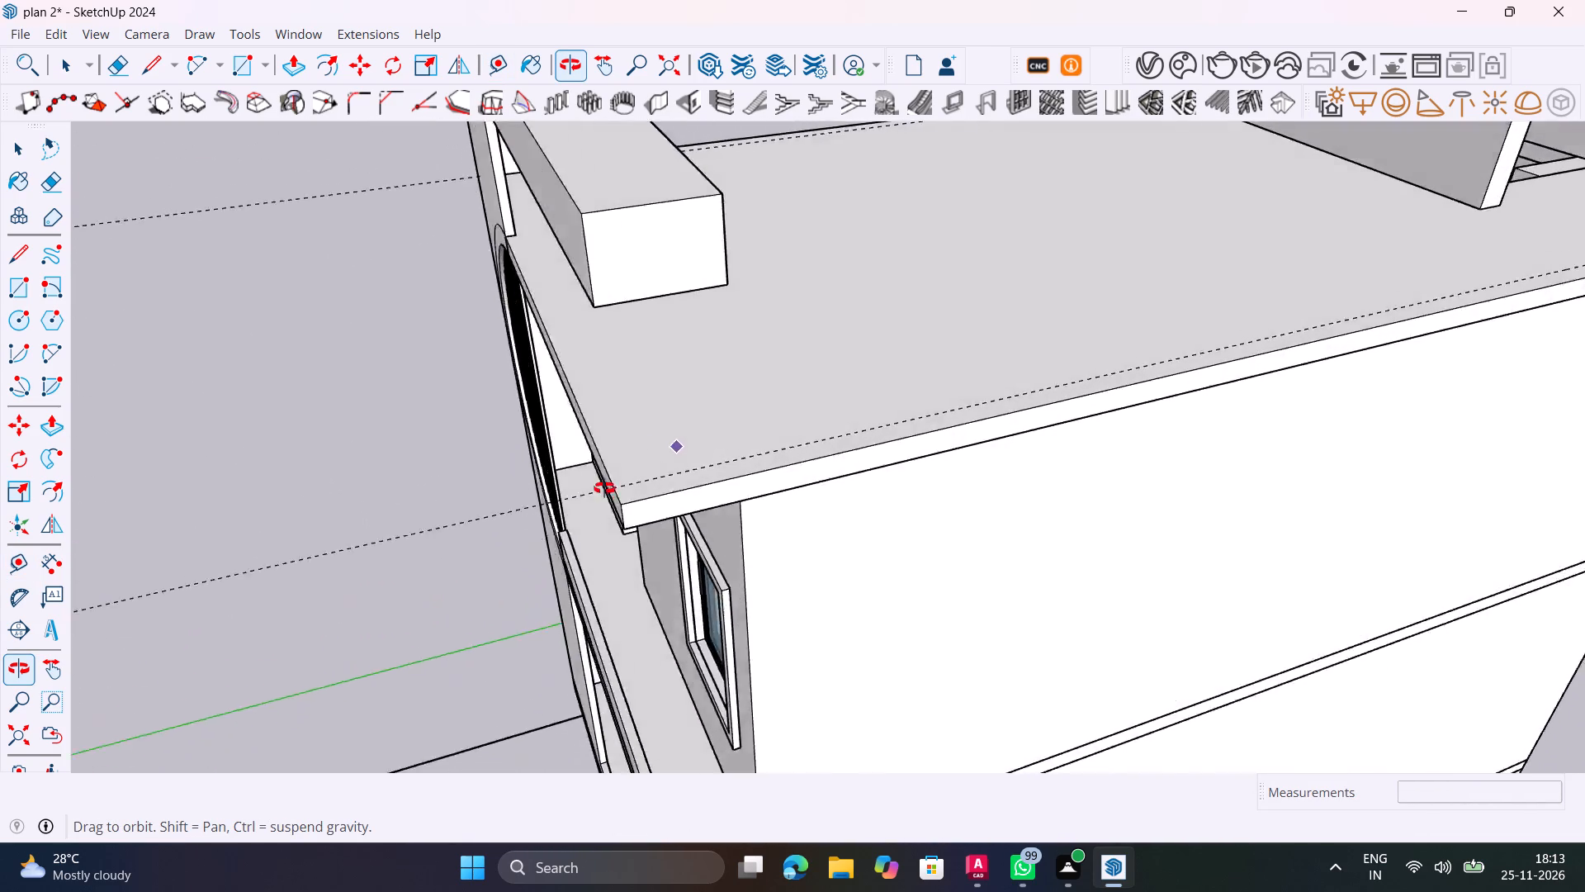
middle_drag(604, 488, 468, 486)
click(479, 260)
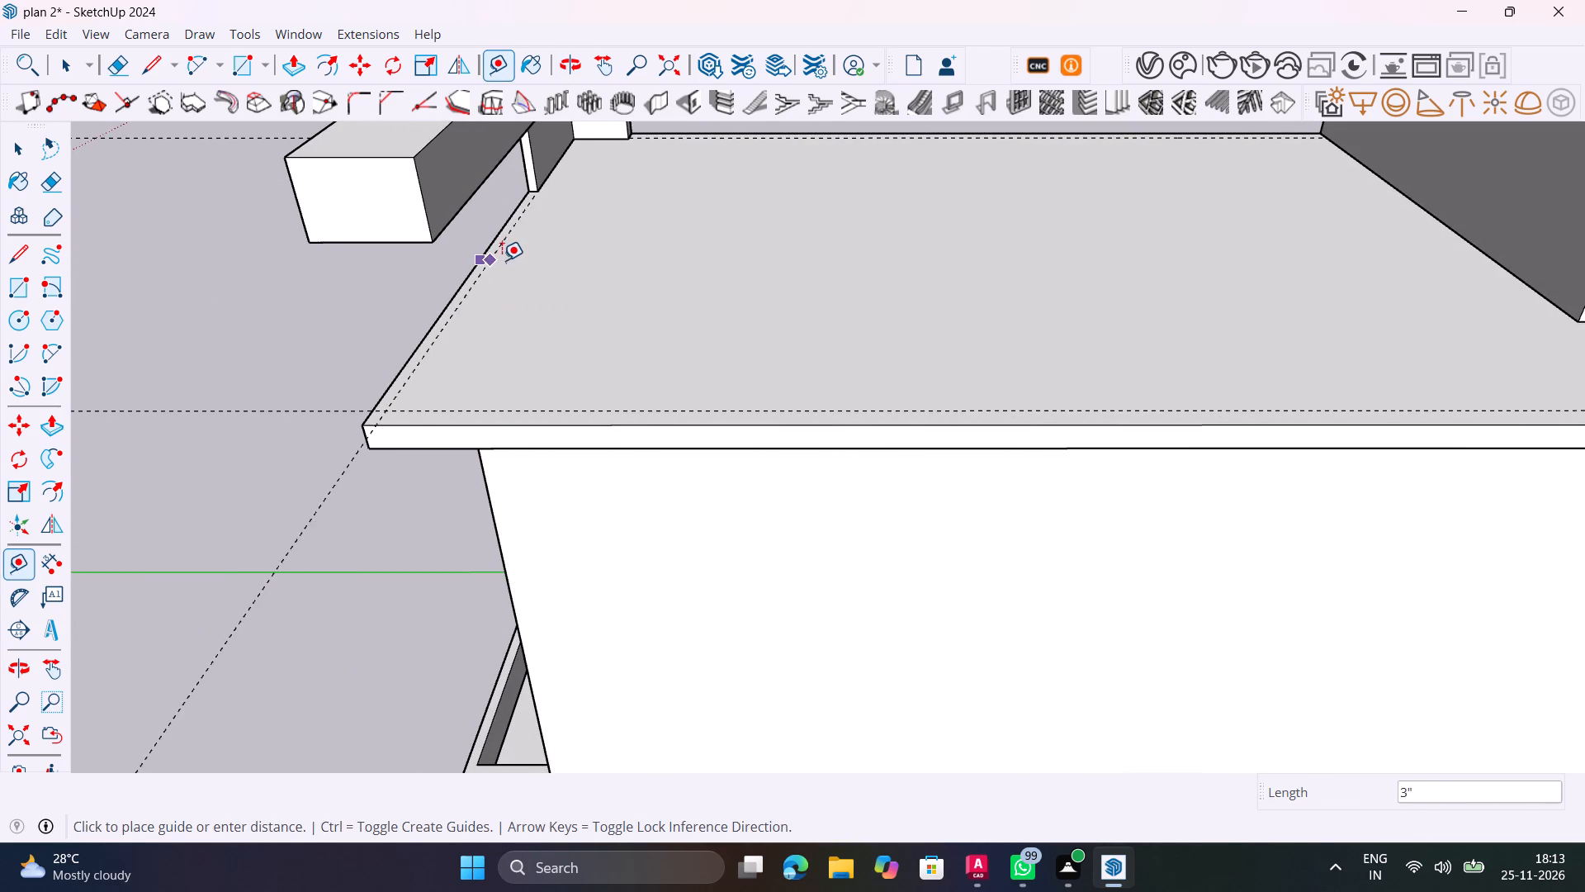
text(6")
key(Return)
Draw a 6" by 22' 6" rectangle between the guide and the slab's long edge, from the stair headroom to the front beam.
scroll(504, 263, down, 5)
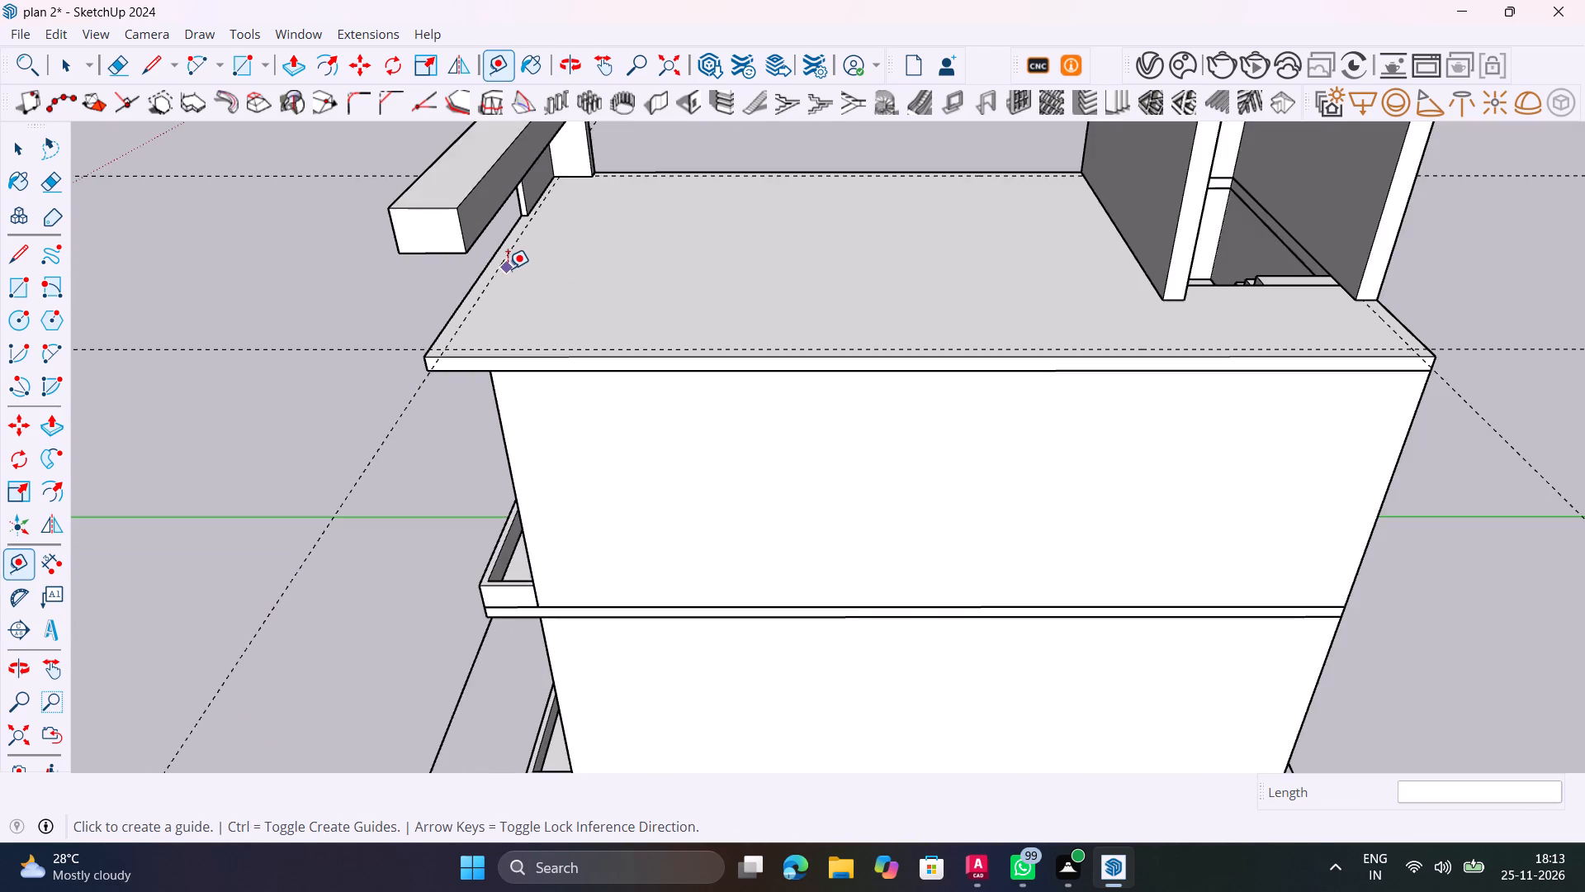
scroll(508, 268, down, 4)
middle_drag(589, 235, 714, 597)
middle_drag(810, 530, 1104, 571)
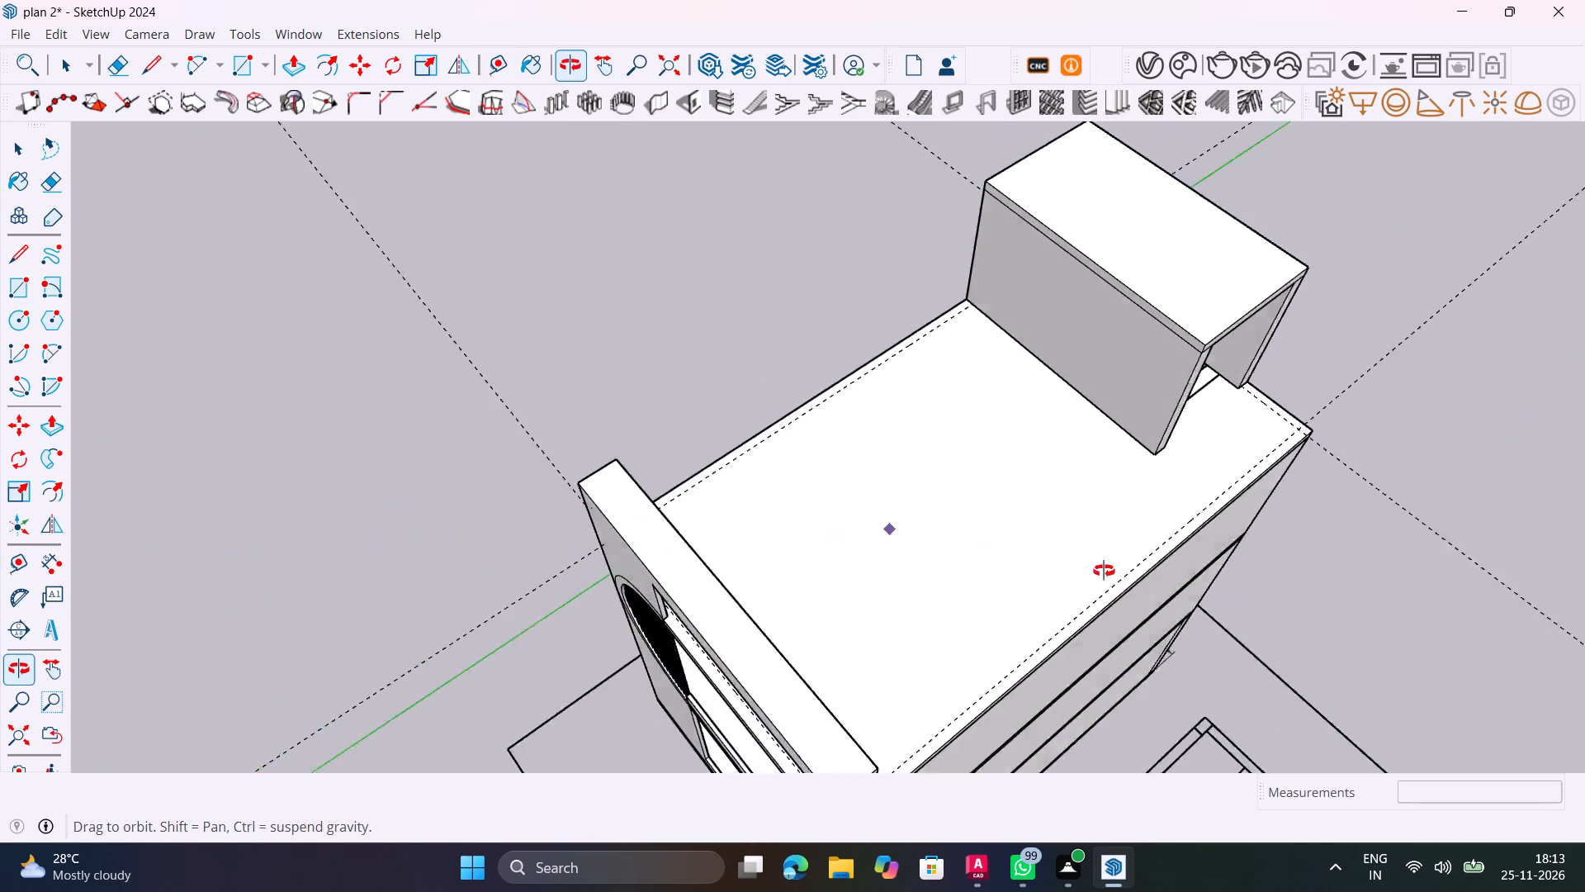
middle_drag(1104, 571, 1357, 613)
scroll(694, 550, up, 6)
middle_drag(718, 551, 991, 561)
scroll(986, 484, down, 9)
shift+middle_drag(967, 497, 990, 607)
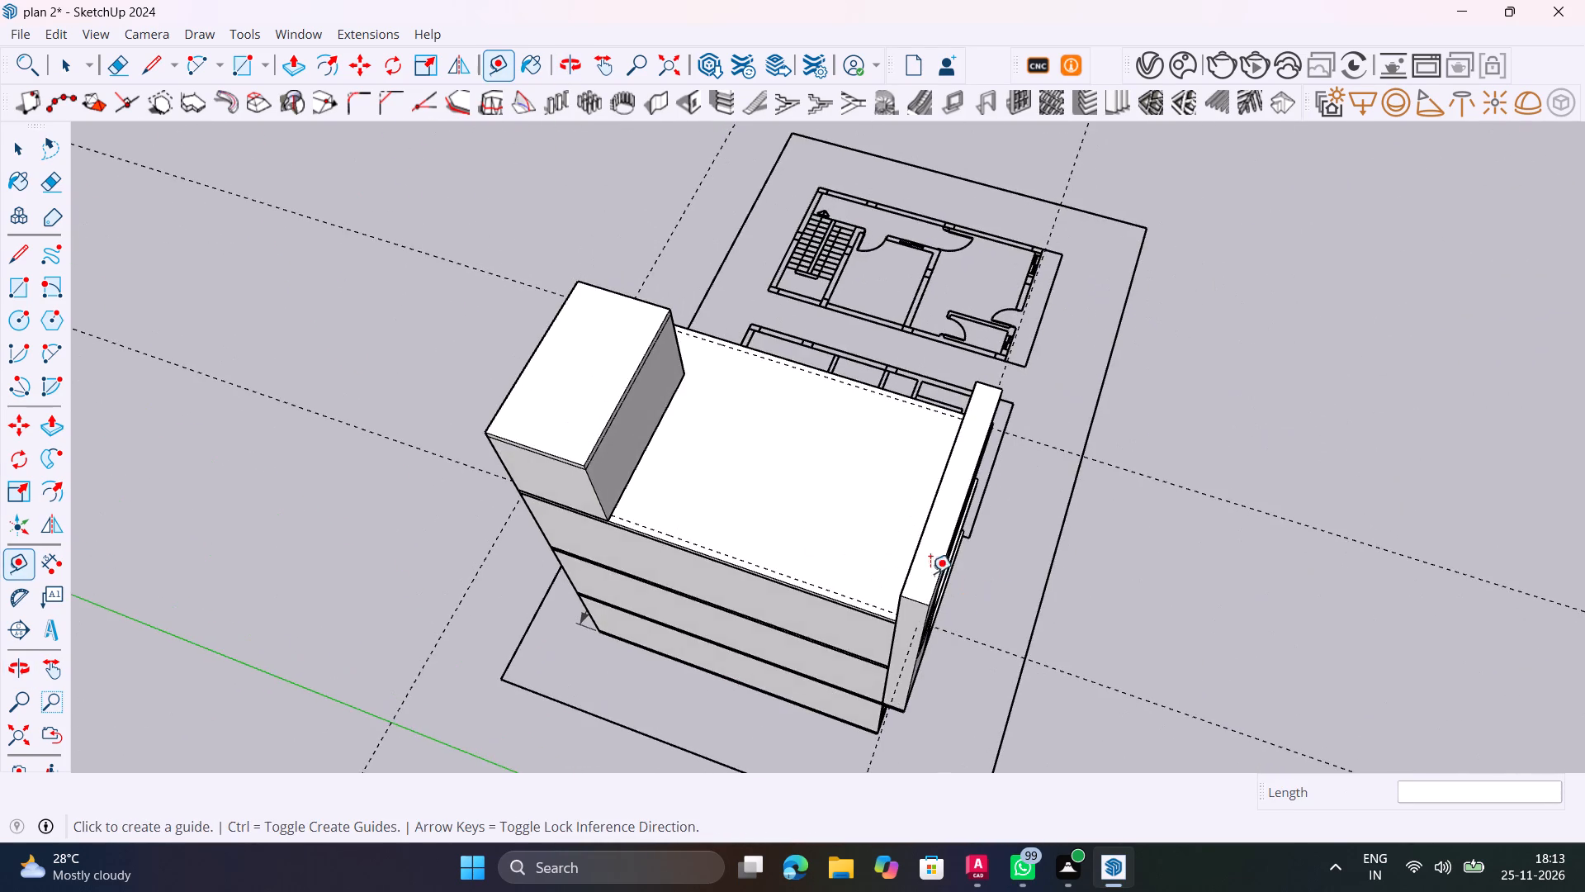
scroll(764, 542, up, 6)
key(space)
scroll(759, 584, up, 3)
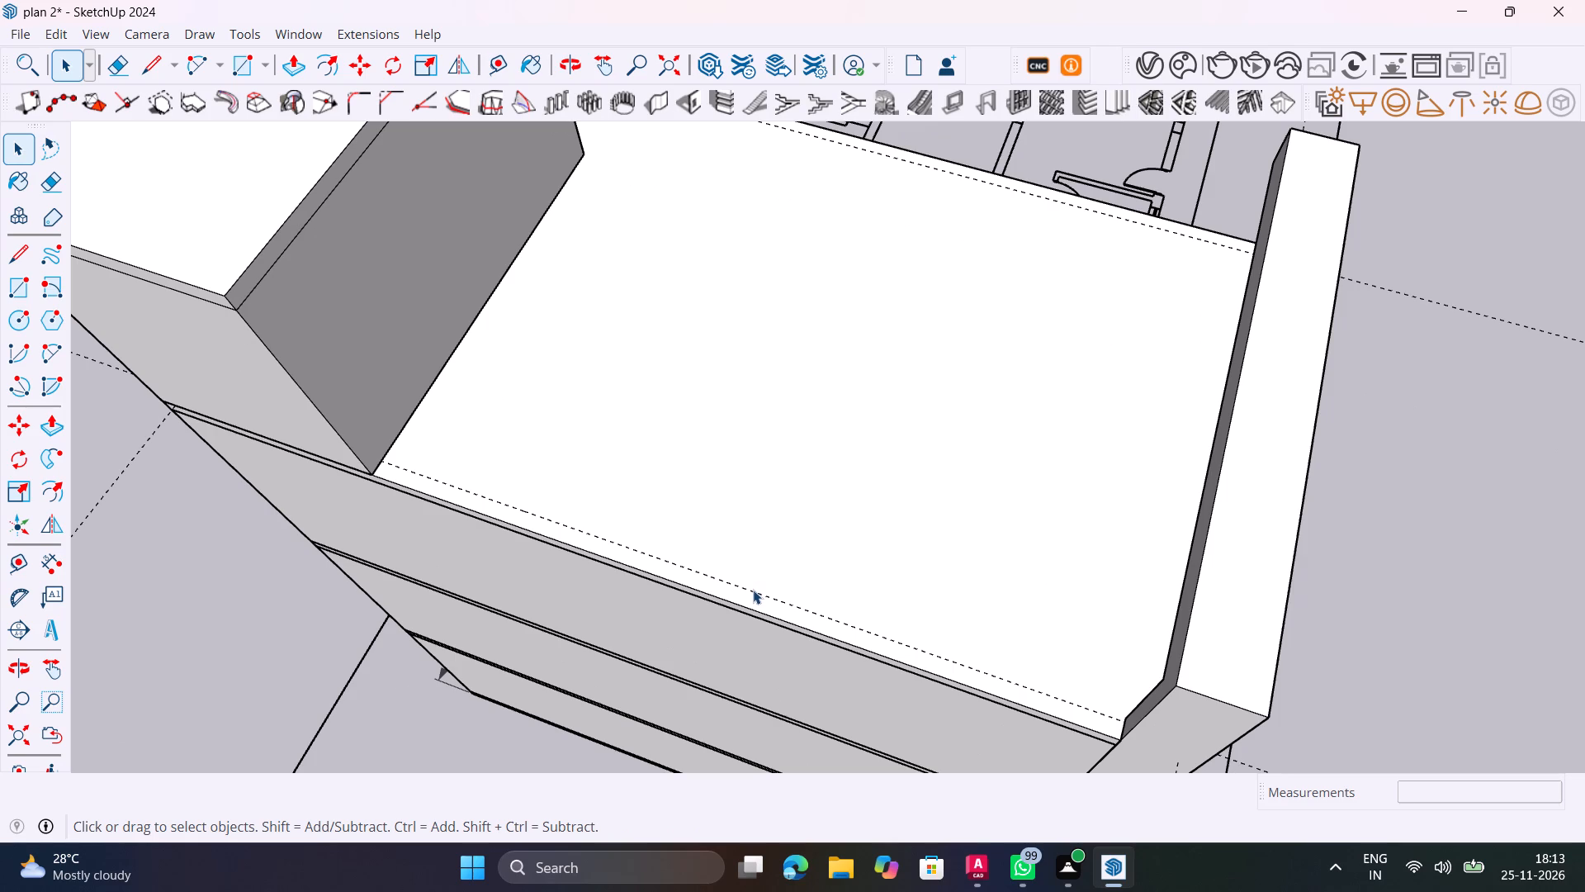
scroll(753, 590, up, 1)
middle_drag(750, 590, 409, 453)
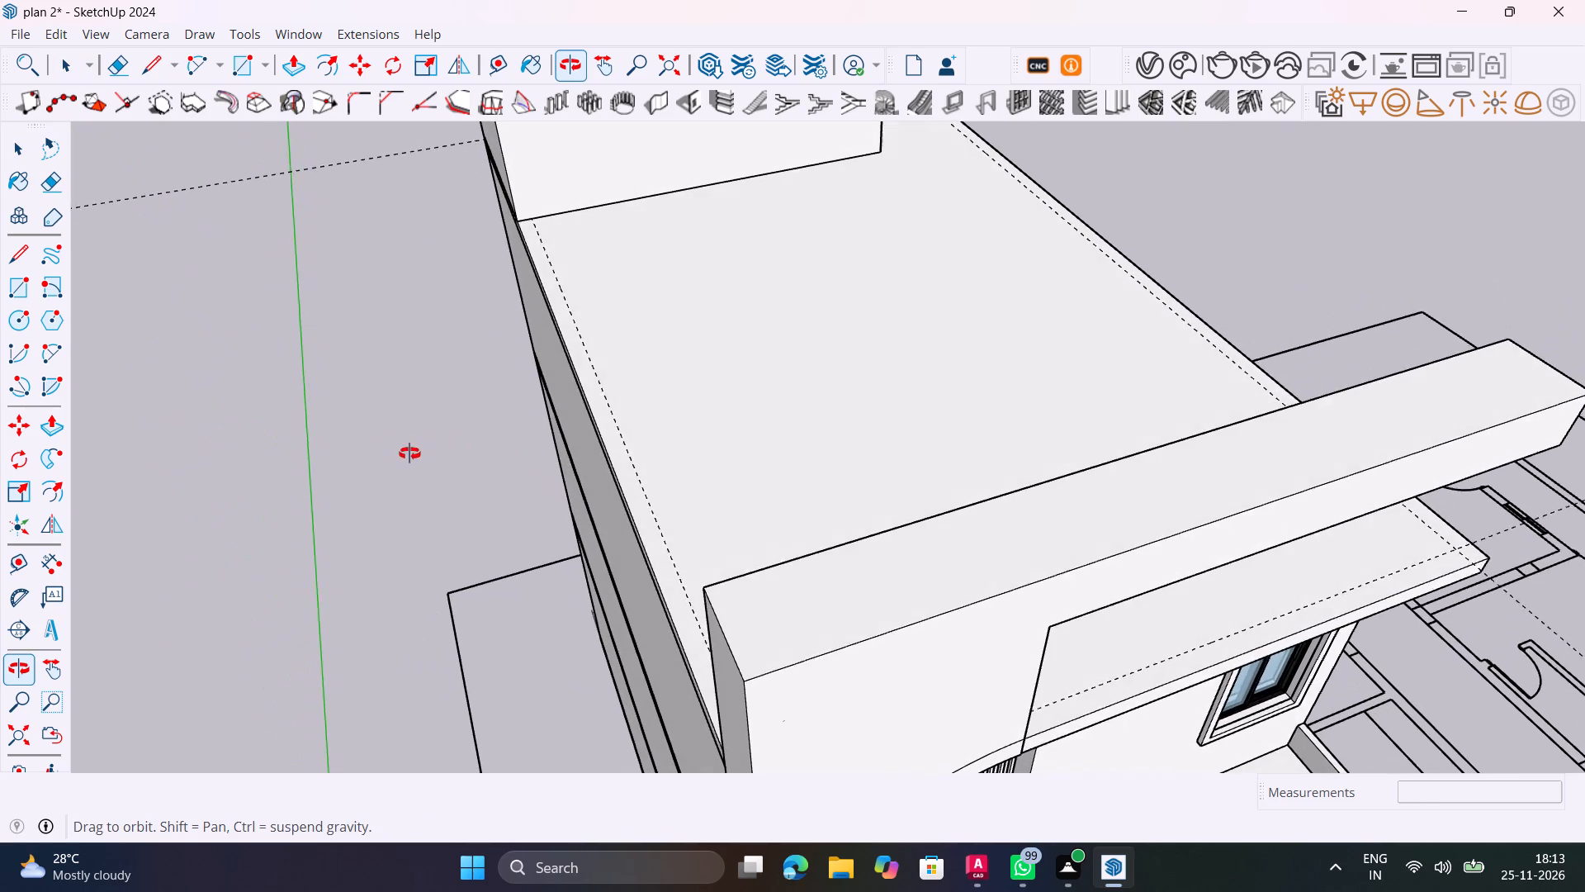
middle_drag(409, 453, 414, 457)
middle_drag(494, 509, 693, 524)
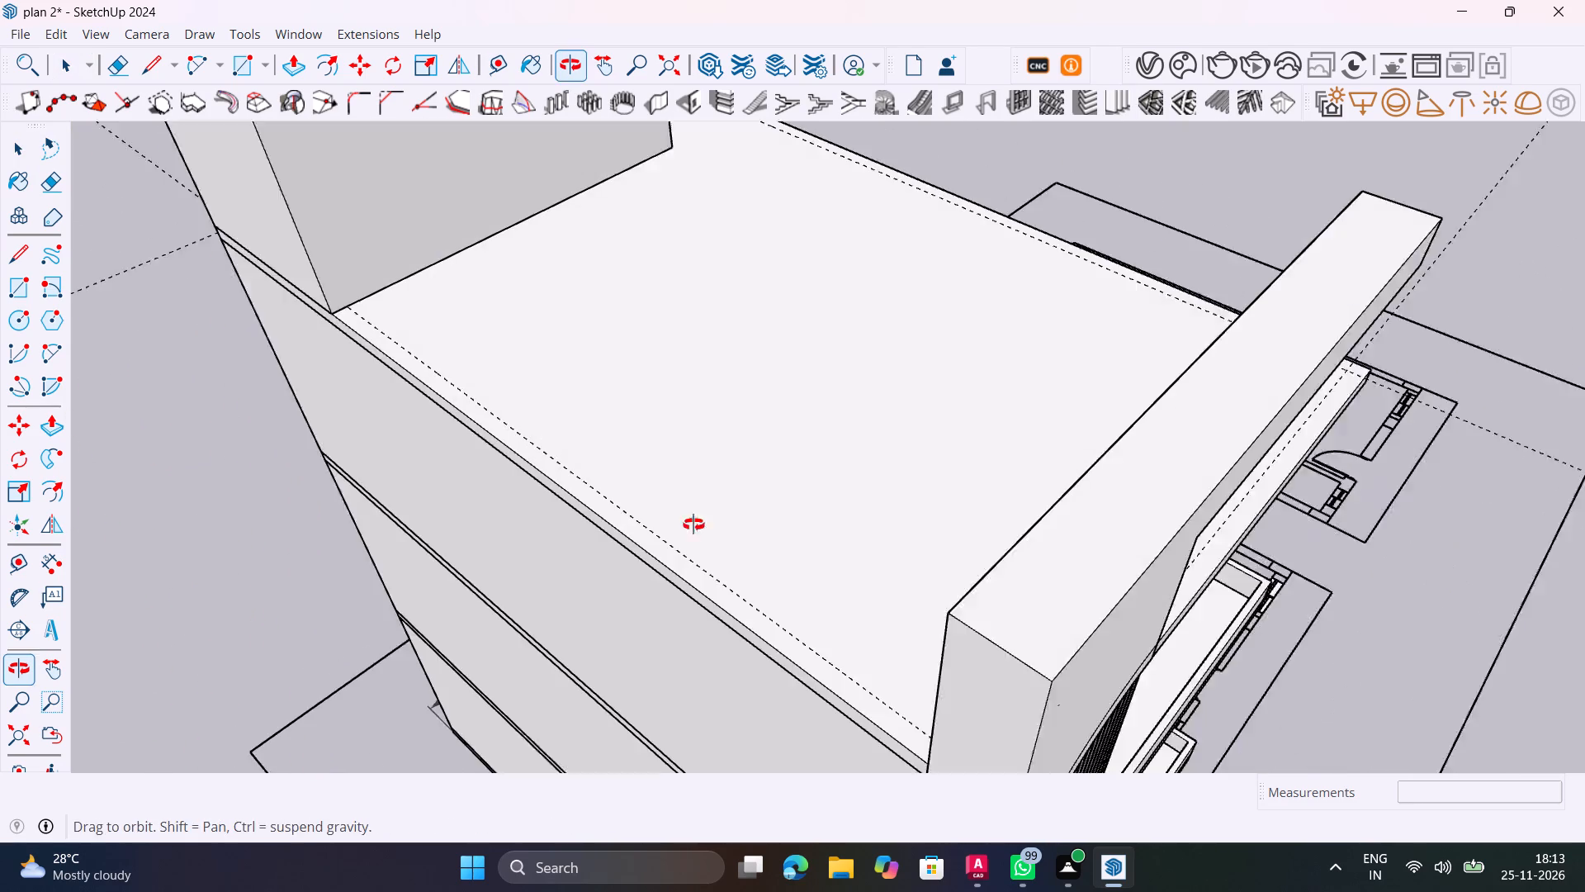
middle_drag(693, 524, 718, 533)
key(r)
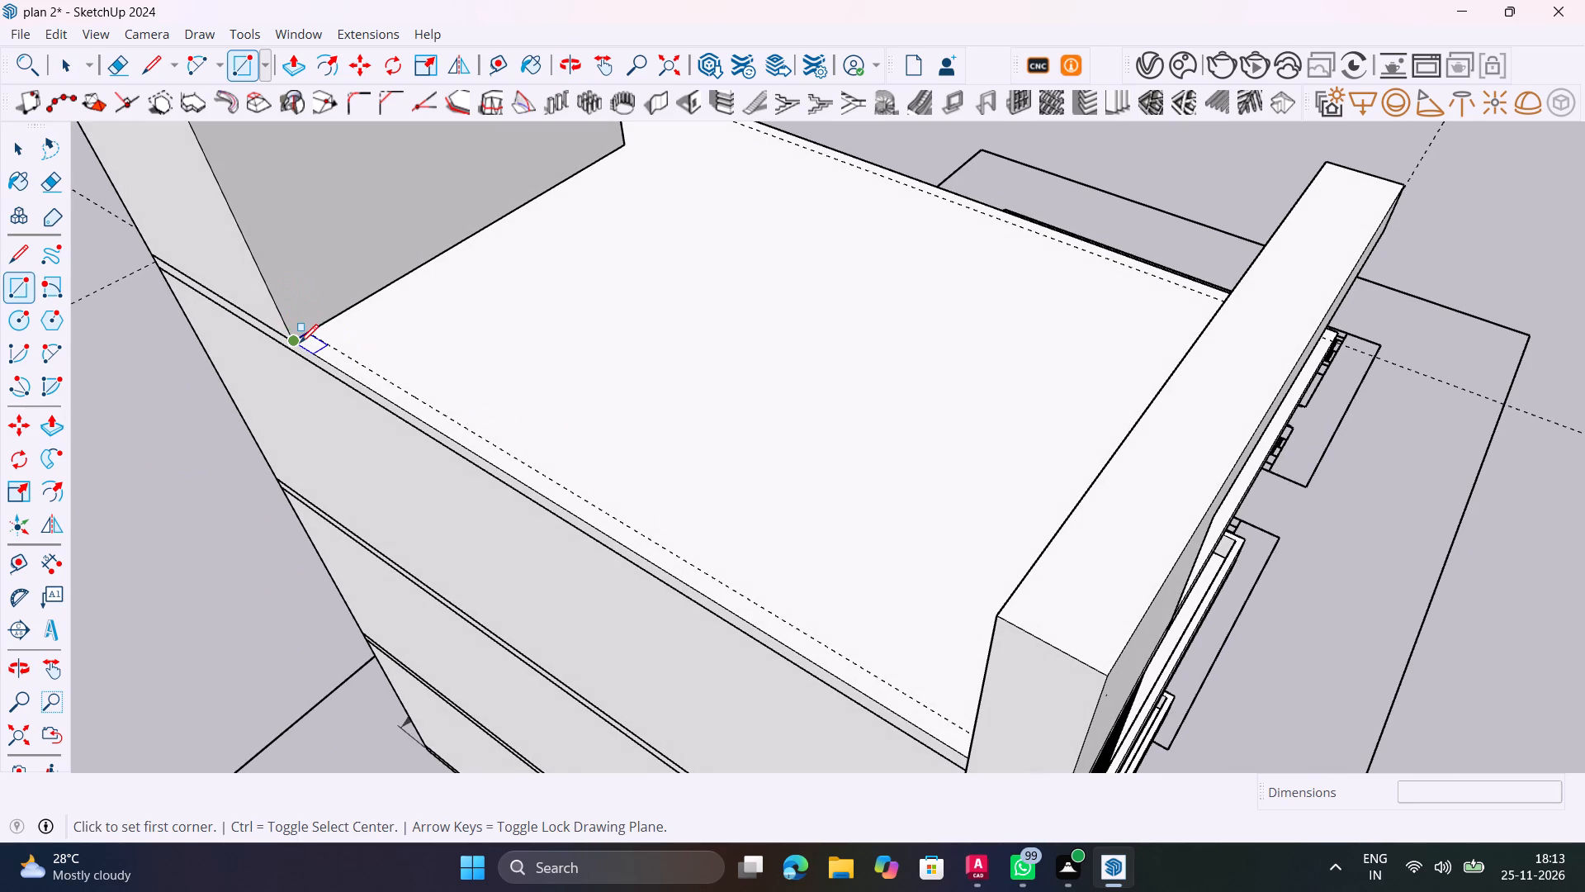
click(297, 344)
scroll(383, 385, down, 4)
middle_drag(607, 472, 972, 533)
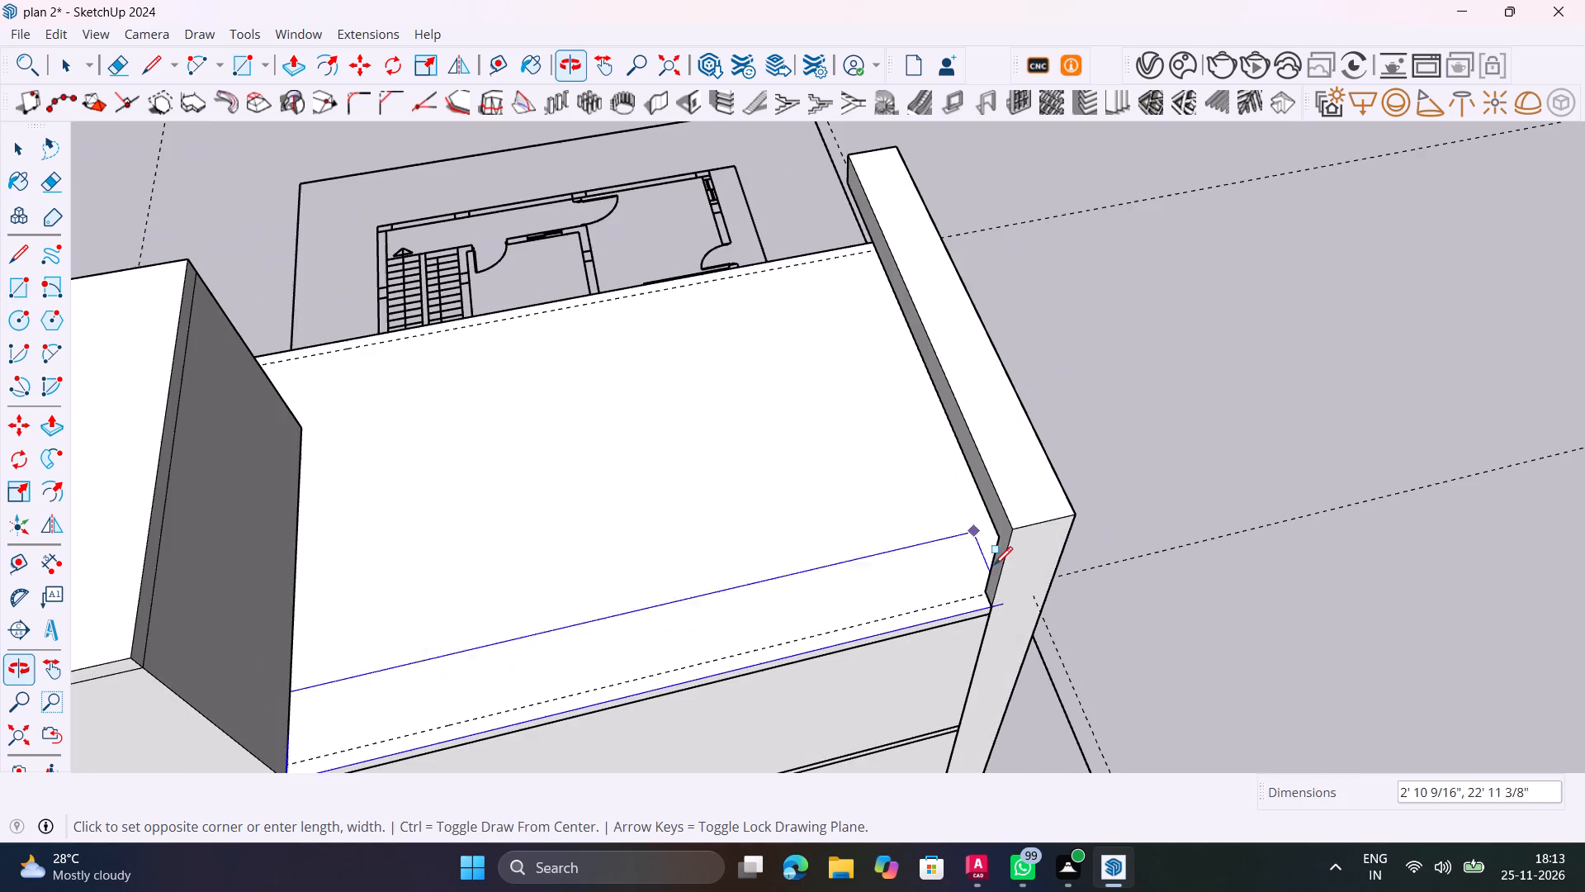
scroll(1011, 603, up, 10)
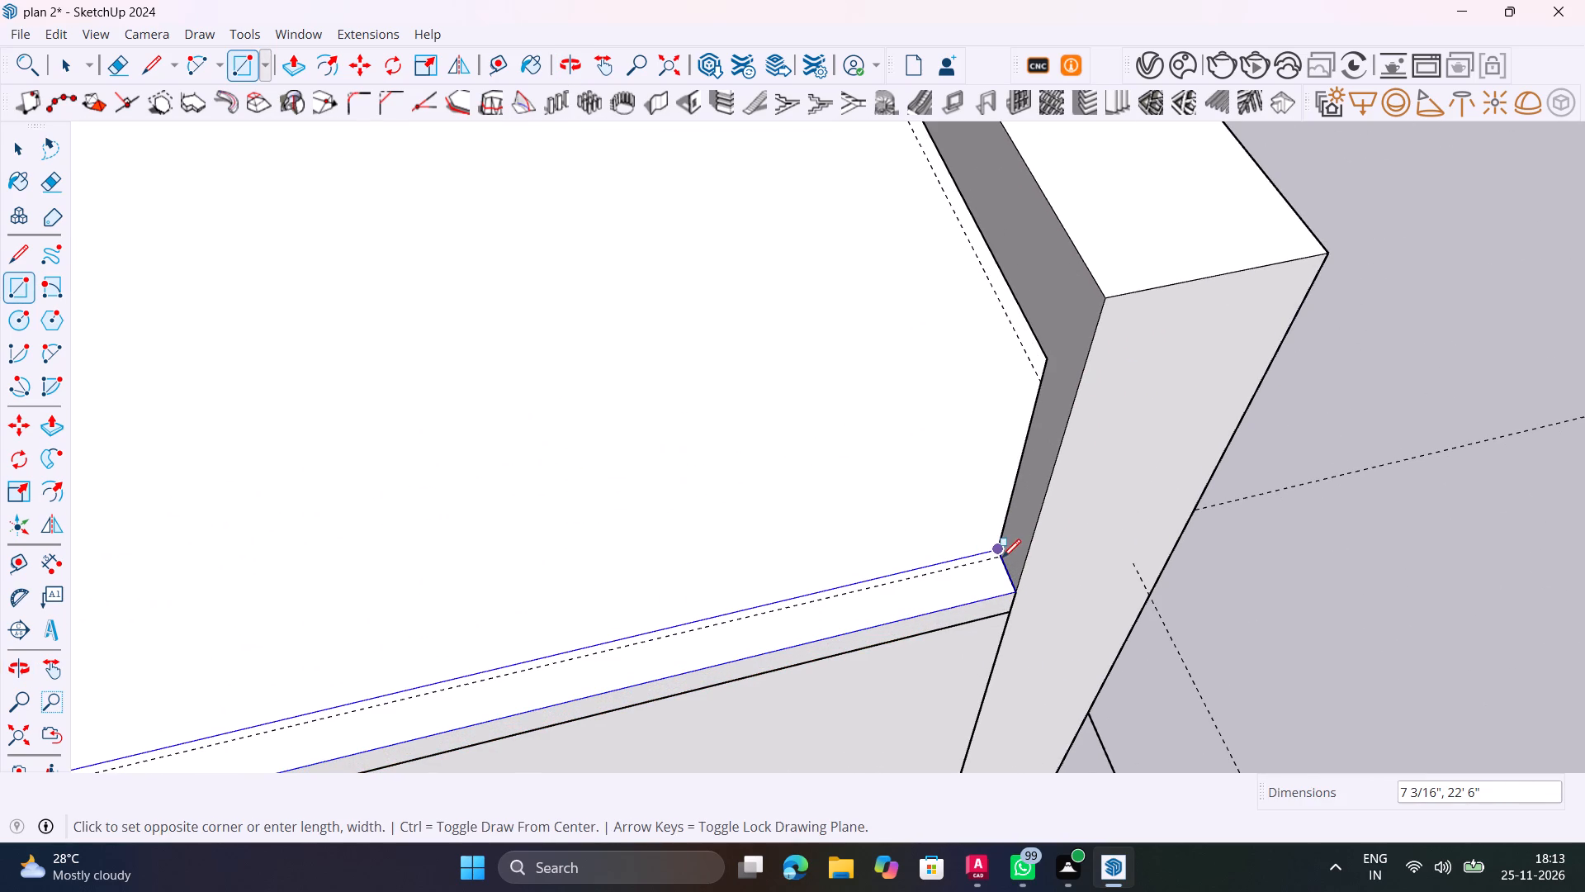
scroll(999, 564, up, 5)
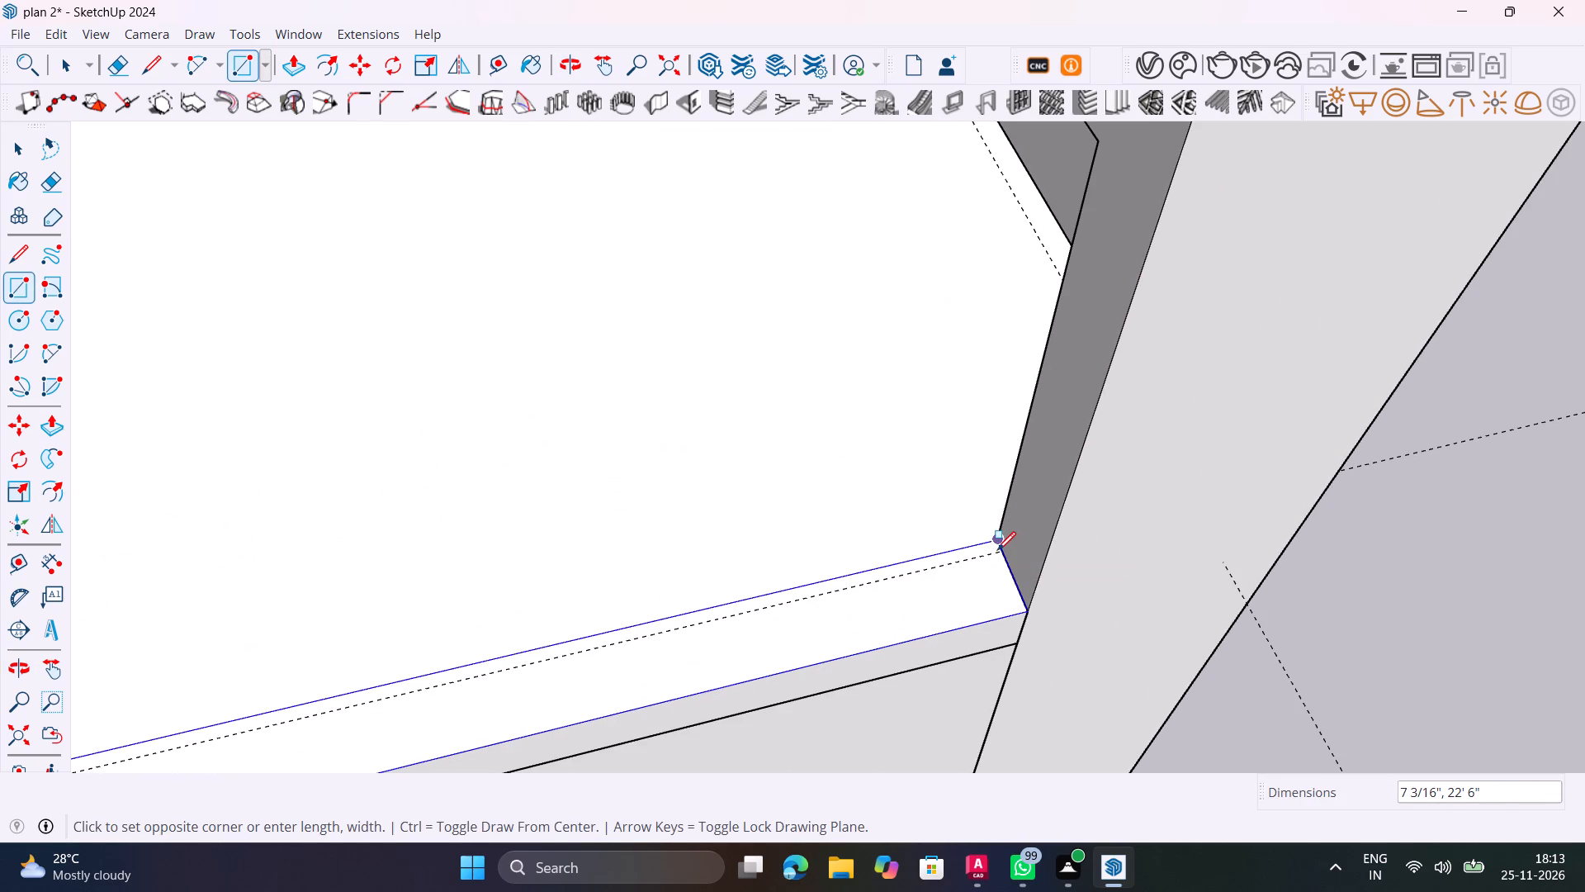
click(998, 553)
Push/Pull the strip between the headroom and the front beam up 3' as a parapet wall.
key(space)
click(957, 593)
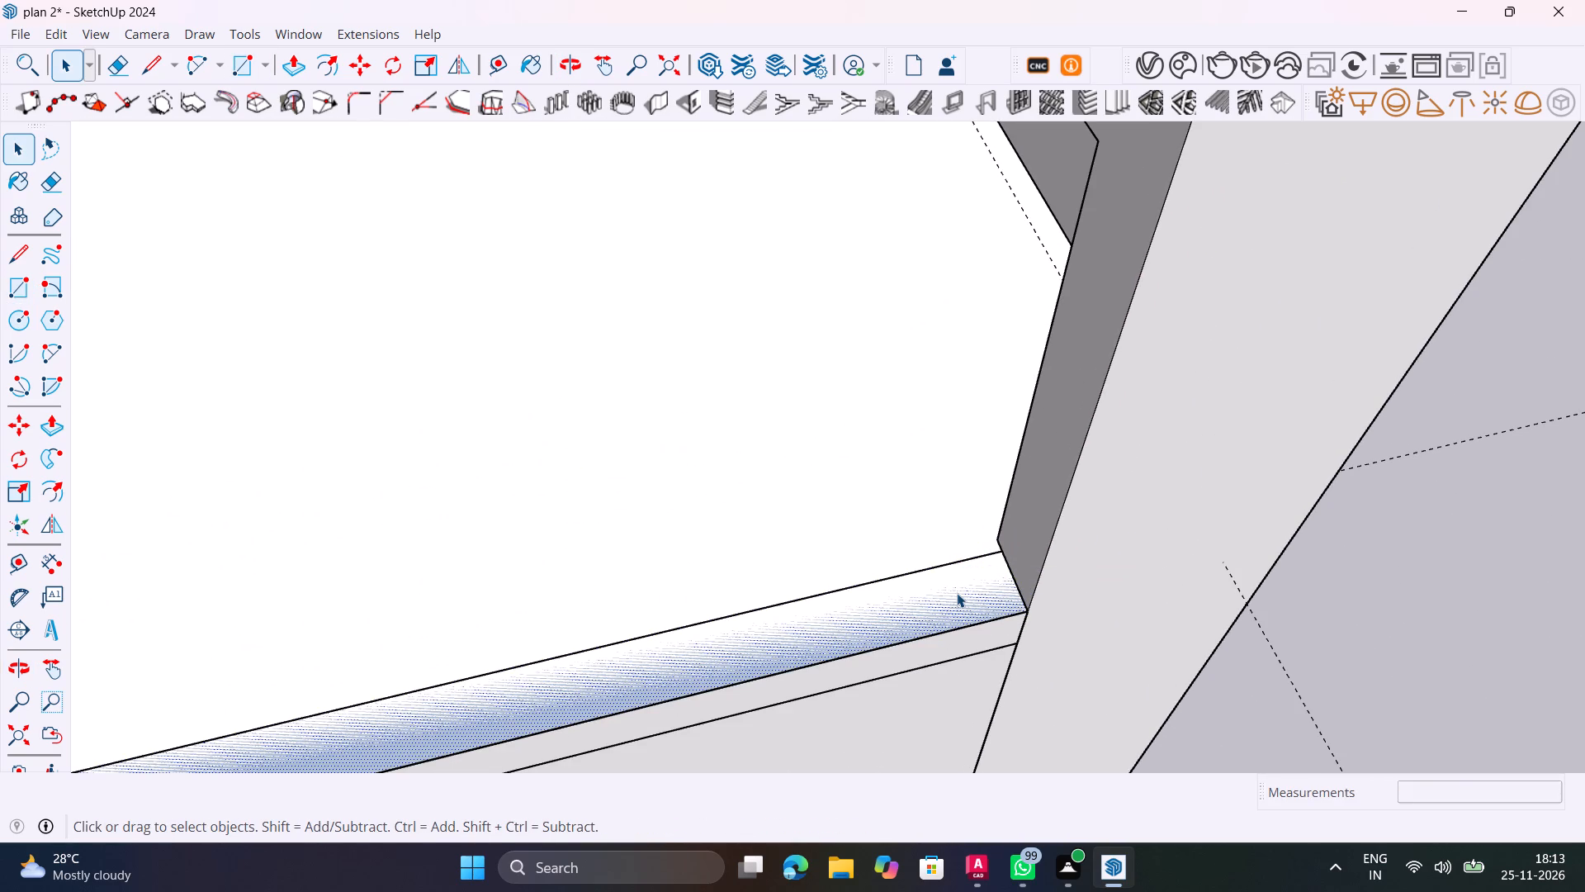
key(p)
click(957, 593)
text(3')
key(Return)
key(space)
Draw a rectangle between the guide and the roof's short rear edge, from the headroom wall to the slab corner.
scroll(974, 454, down, 15)
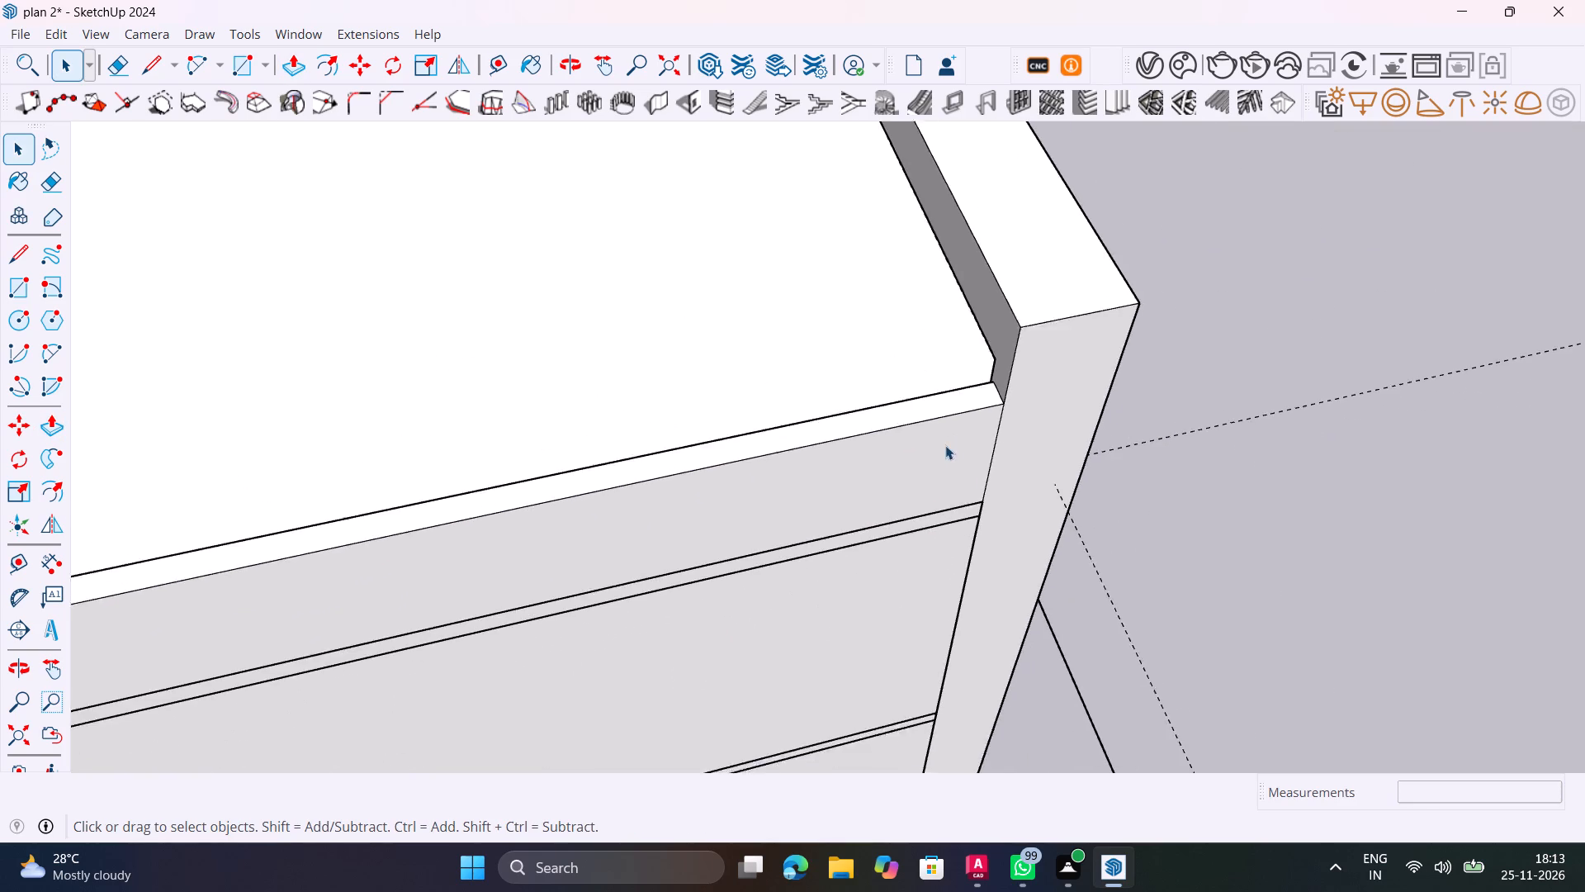
scroll(945, 445, down, 2)
middle_drag(858, 471, 16, 457)
scroll(331, 408, down, 4)
shift+middle_drag(572, 501, 0, 643)
scroll(442, 539, down, 1)
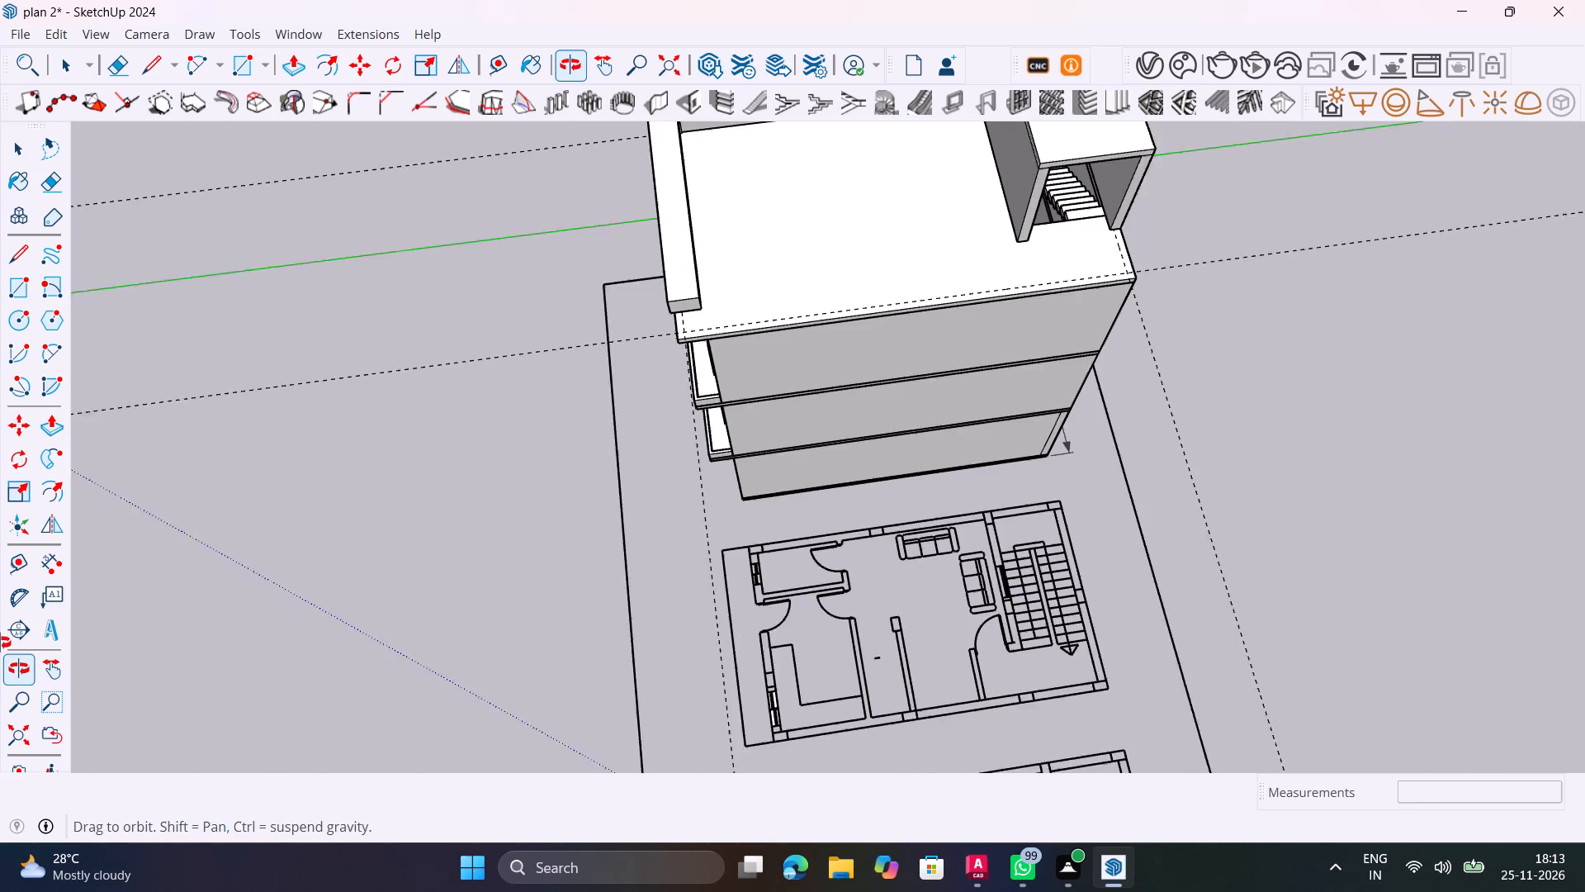
shift+middle_drag(0, 643, 0, 645)
scroll(1153, 239, up, 6)
scroll(1086, 277, up, 4)
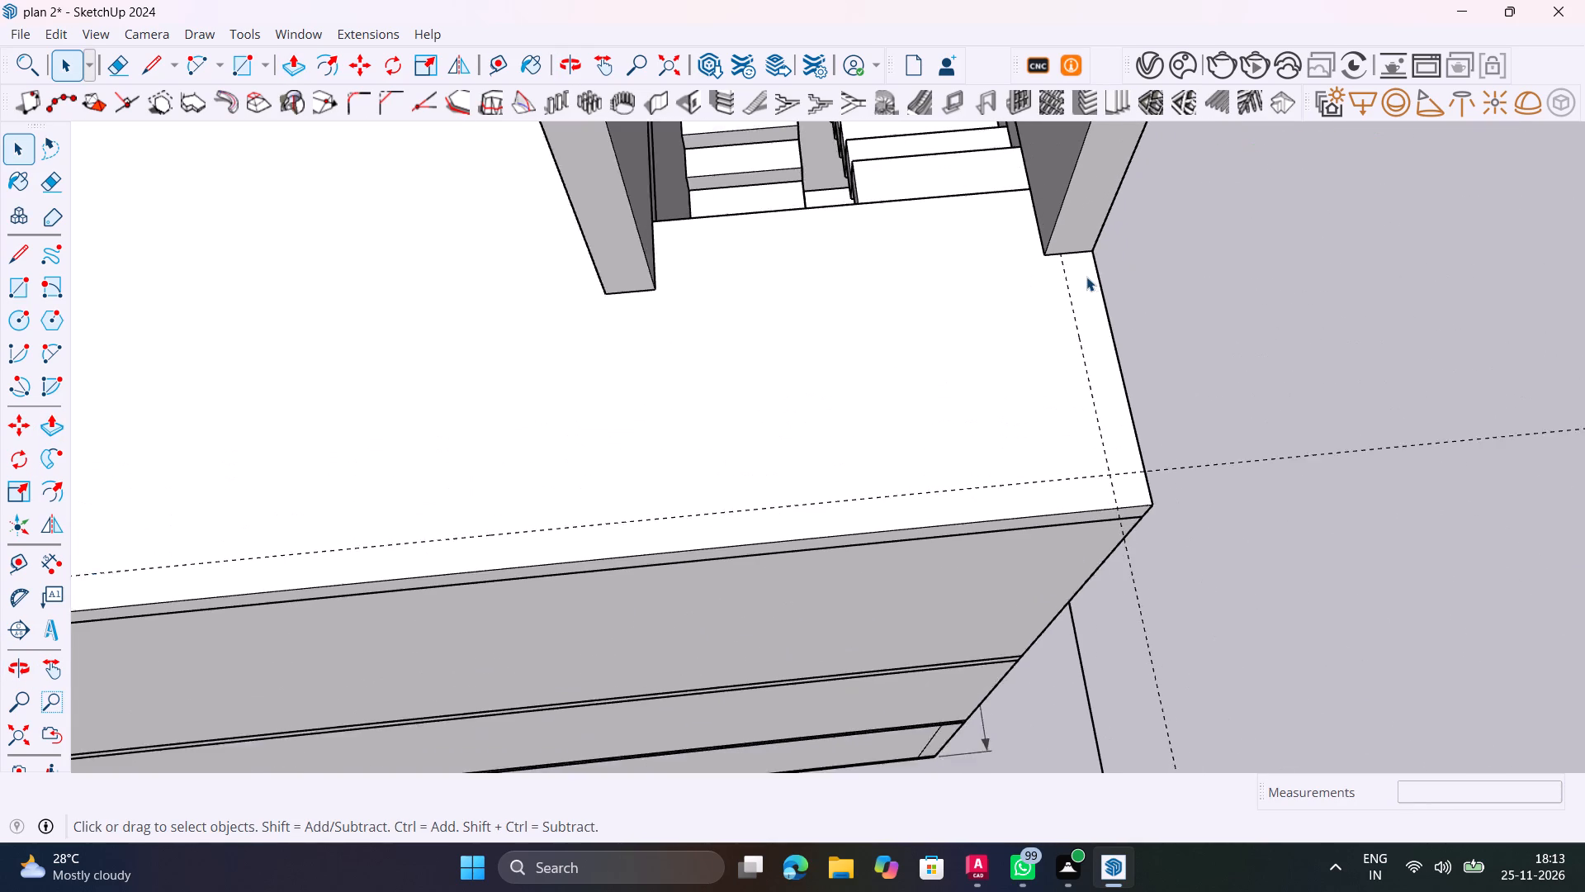
scroll(1086, 277, up, 1)
key(r)
click(1061, 257)
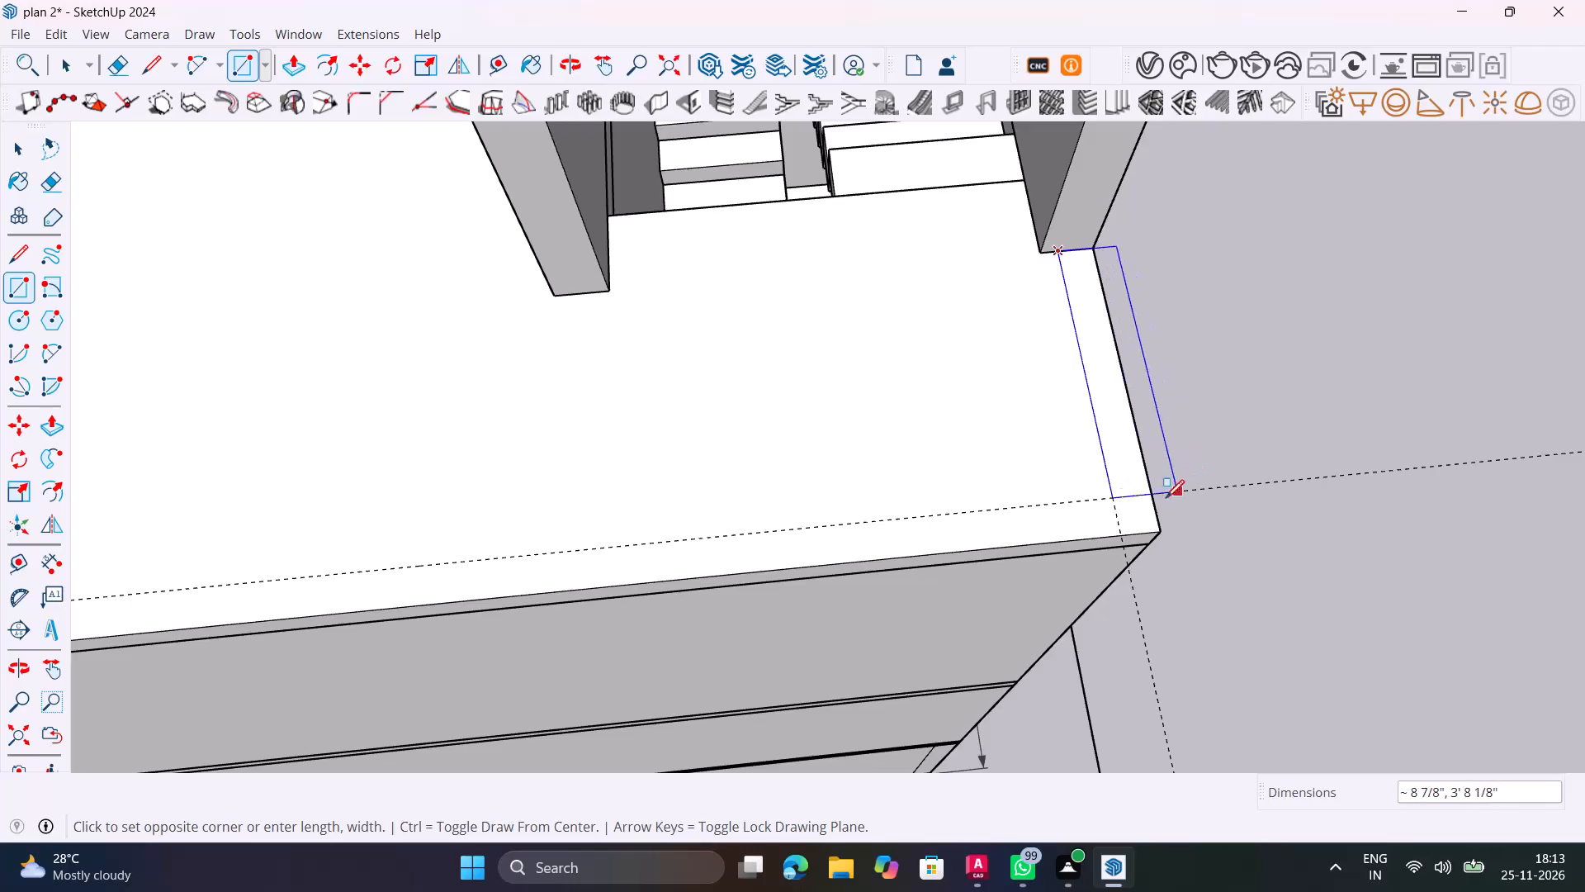
click(1155, 523)
key(space)
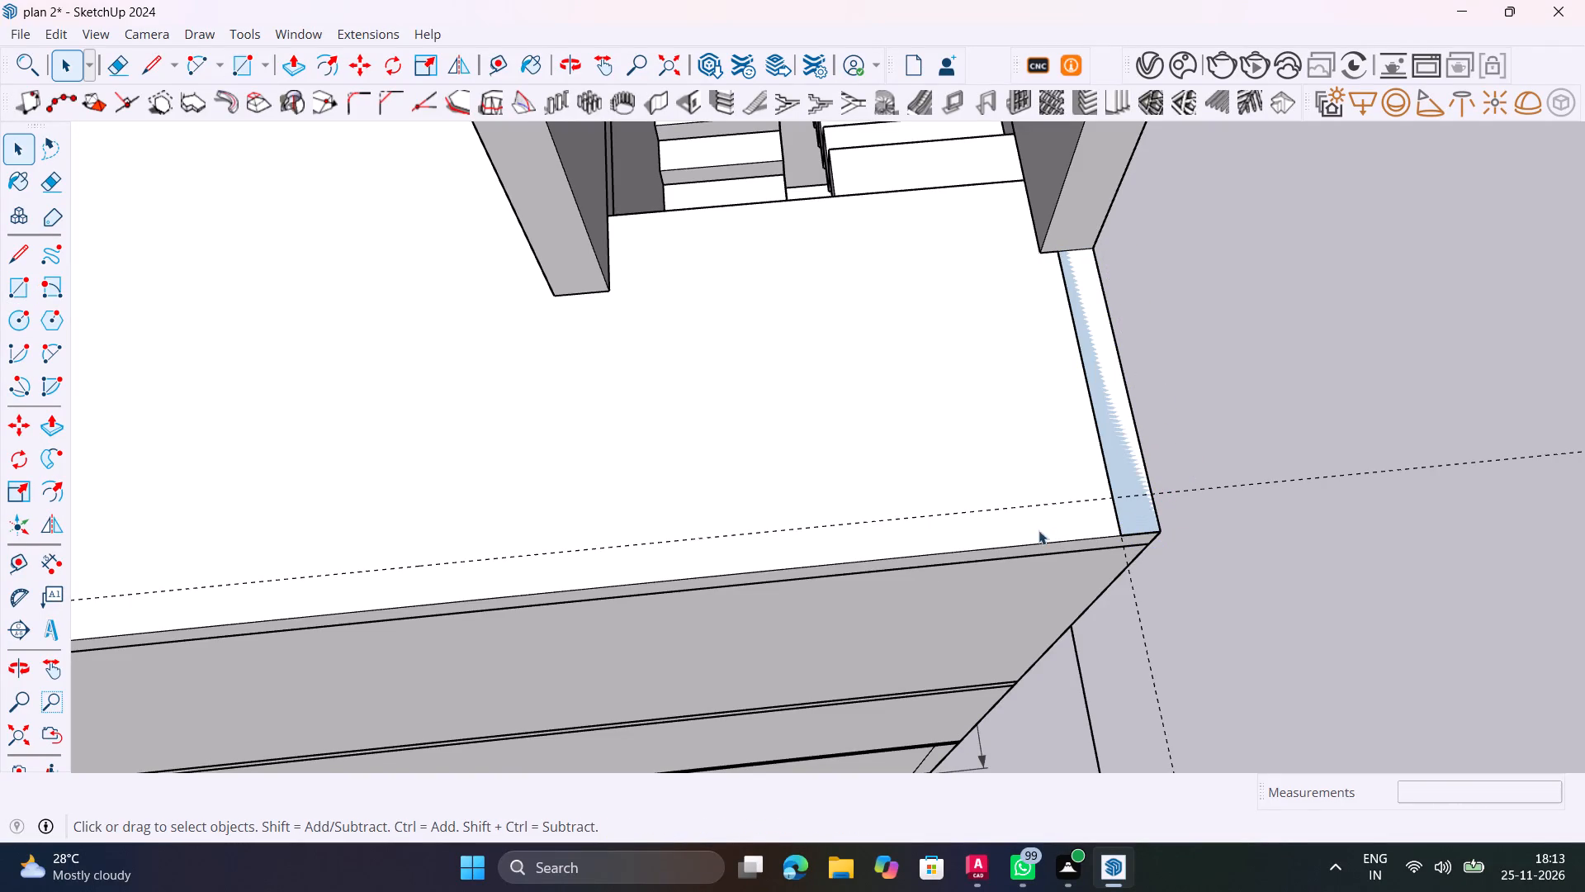
Draw a 6" by 31' 6" rectangle between the guide and the long roof edge facing the headroom's open end.
key(r)
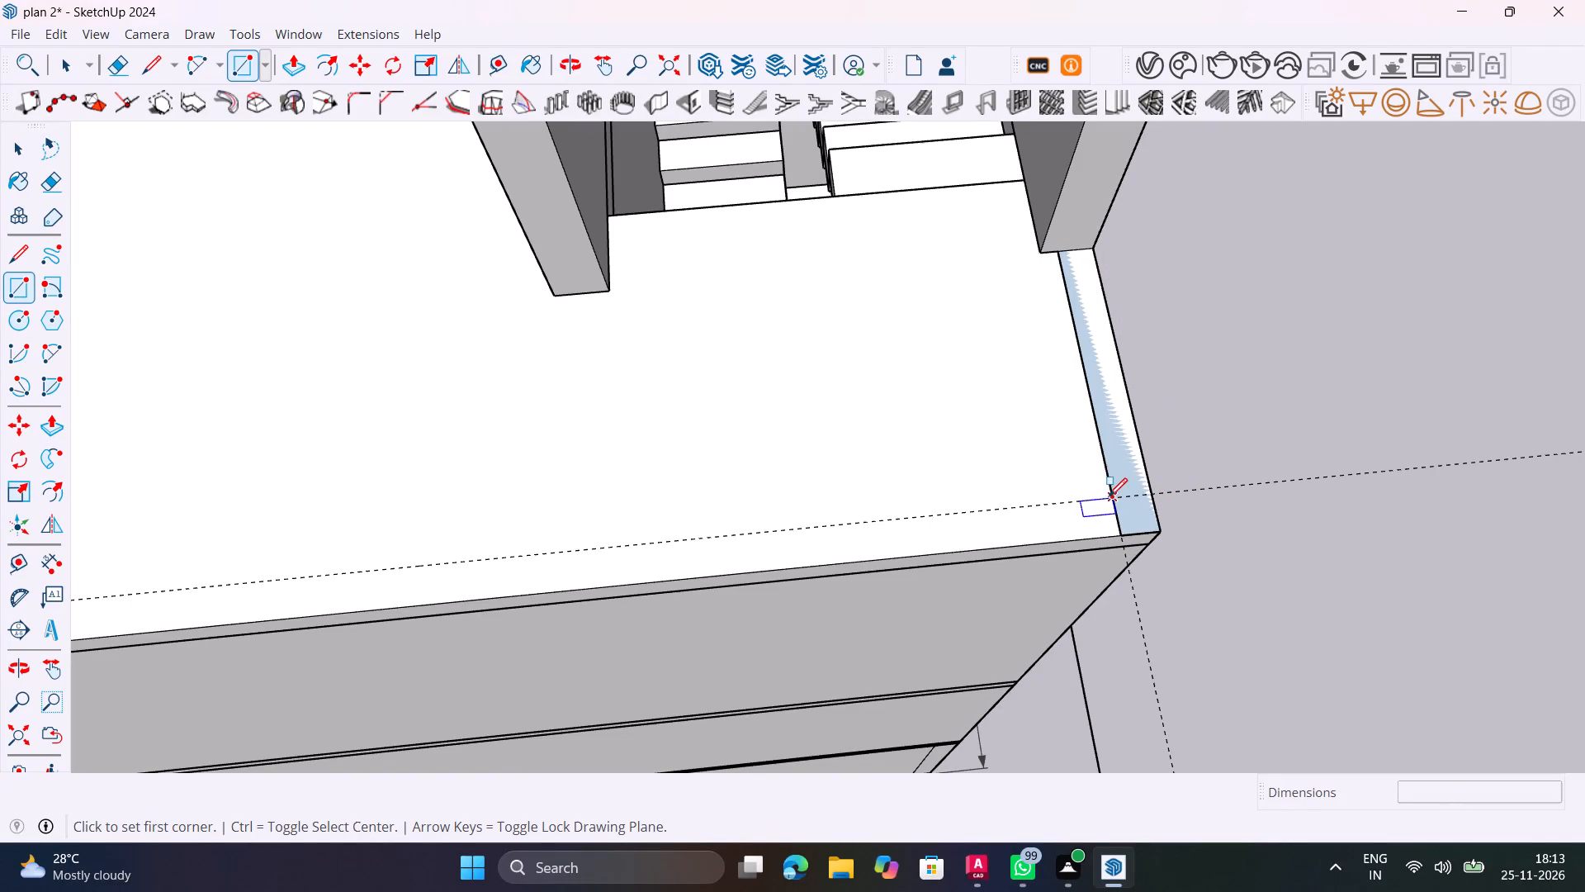
click(1111, 498)
scroll(929, 503, down, 19)
scroll(542, 556, up, 5)
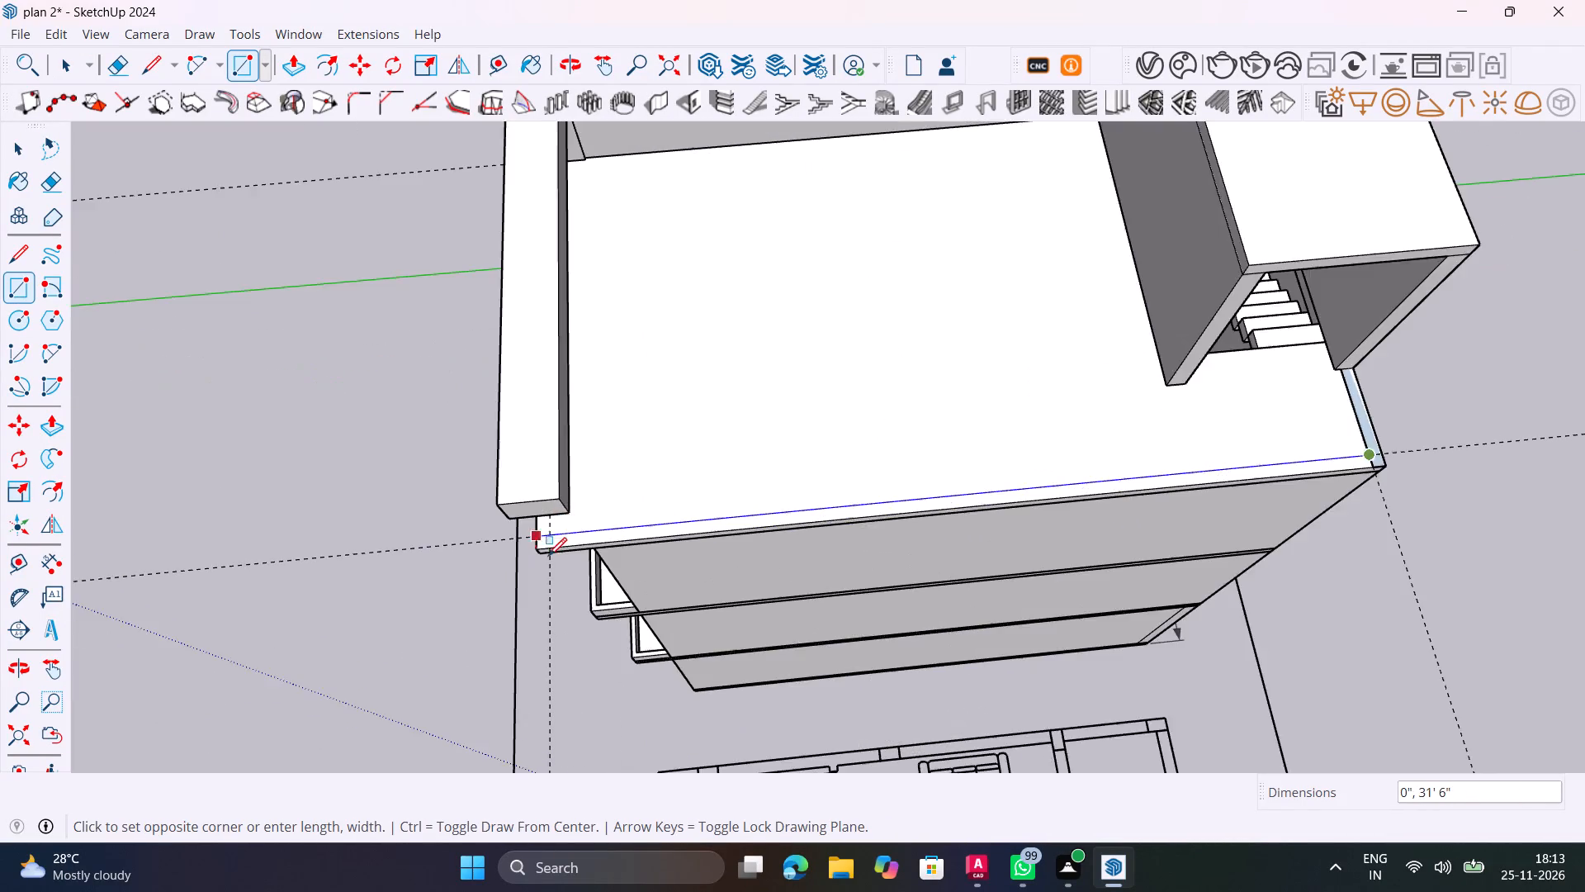
scroll(548, 556, up, 14)
click(499, 552)
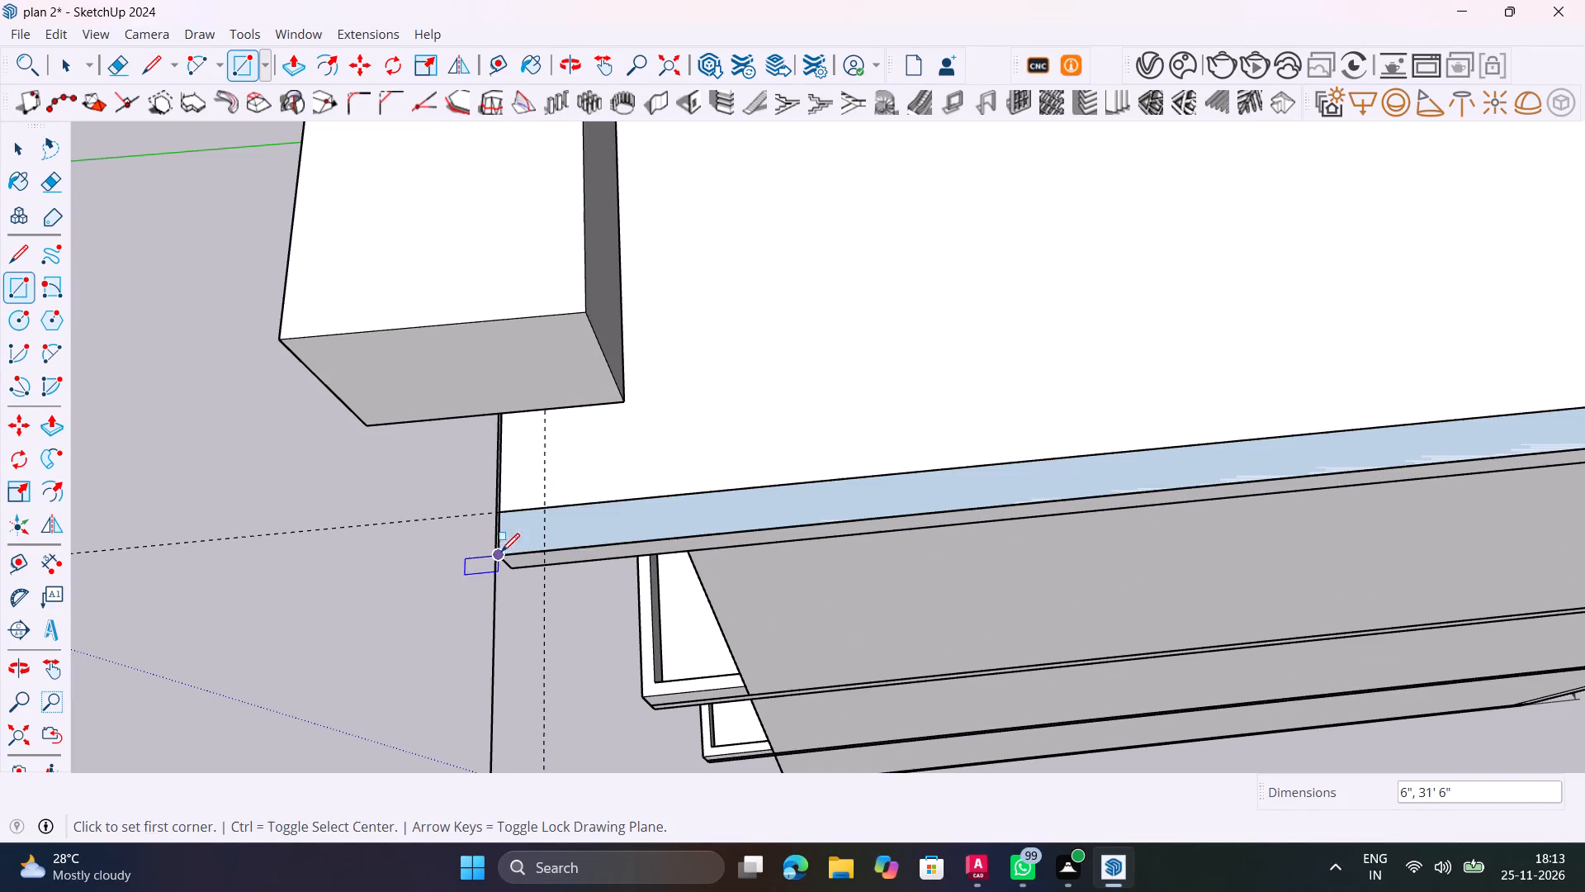
Erase the short line dividing the rear strip from the long strip at the roof's rear corner.
key(space)
scroll(662, 513, down, 16)
shift+middle_drag(1188, 525, 728, 597)
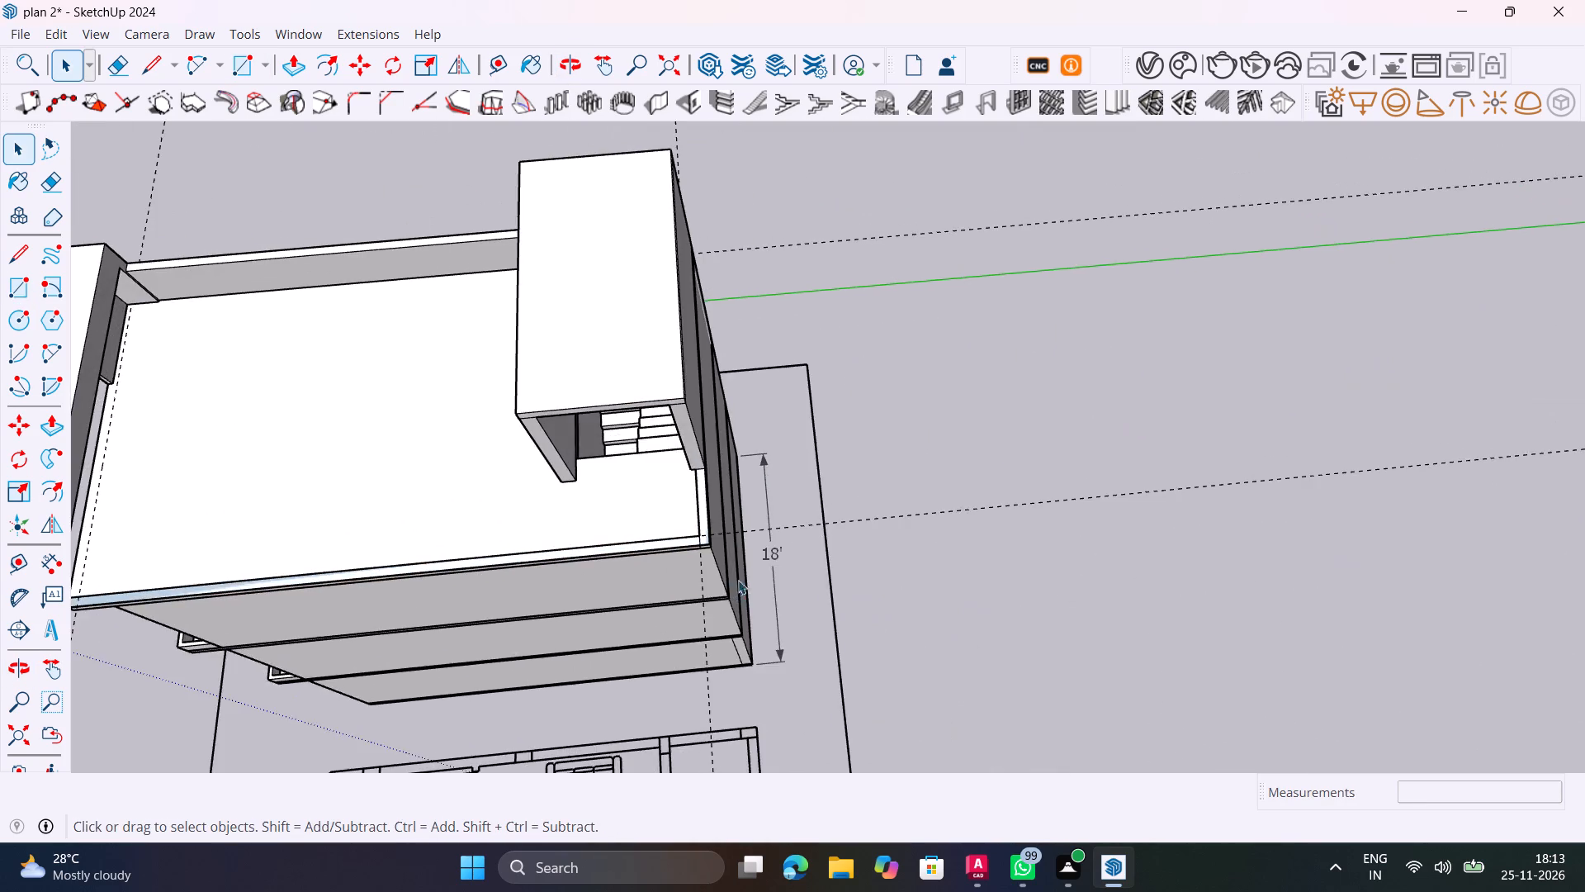
scroll(714, 534, up, 17)
key(e)
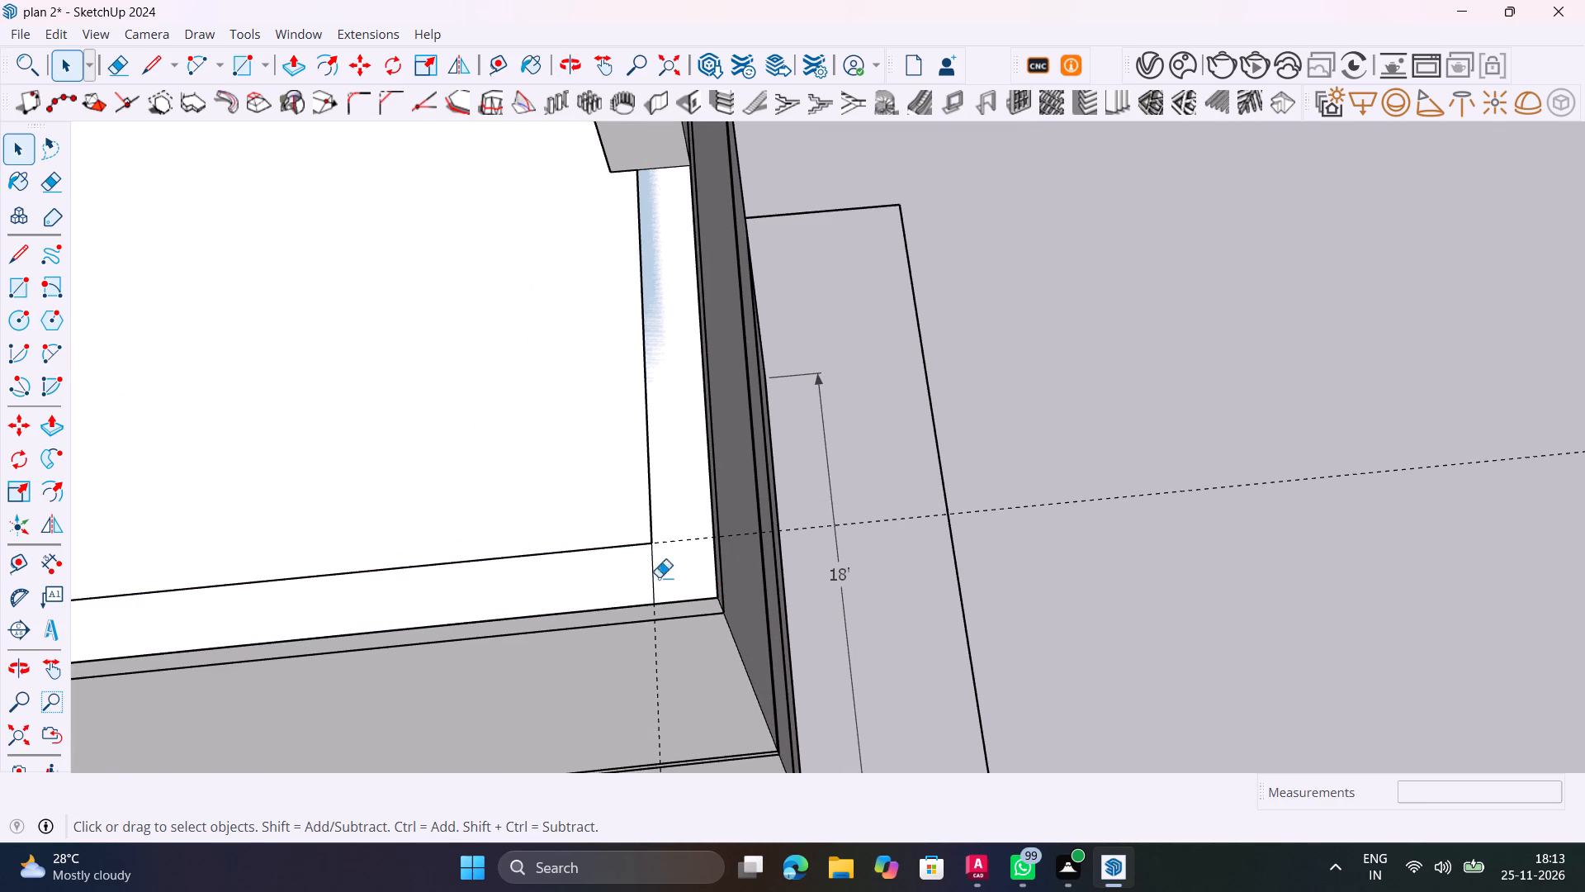
click(654, 577)
Push/Pull the joined L-shaped edge strip up 3' as a parapet wall.
key(space)
click(653, 574)
key(p)
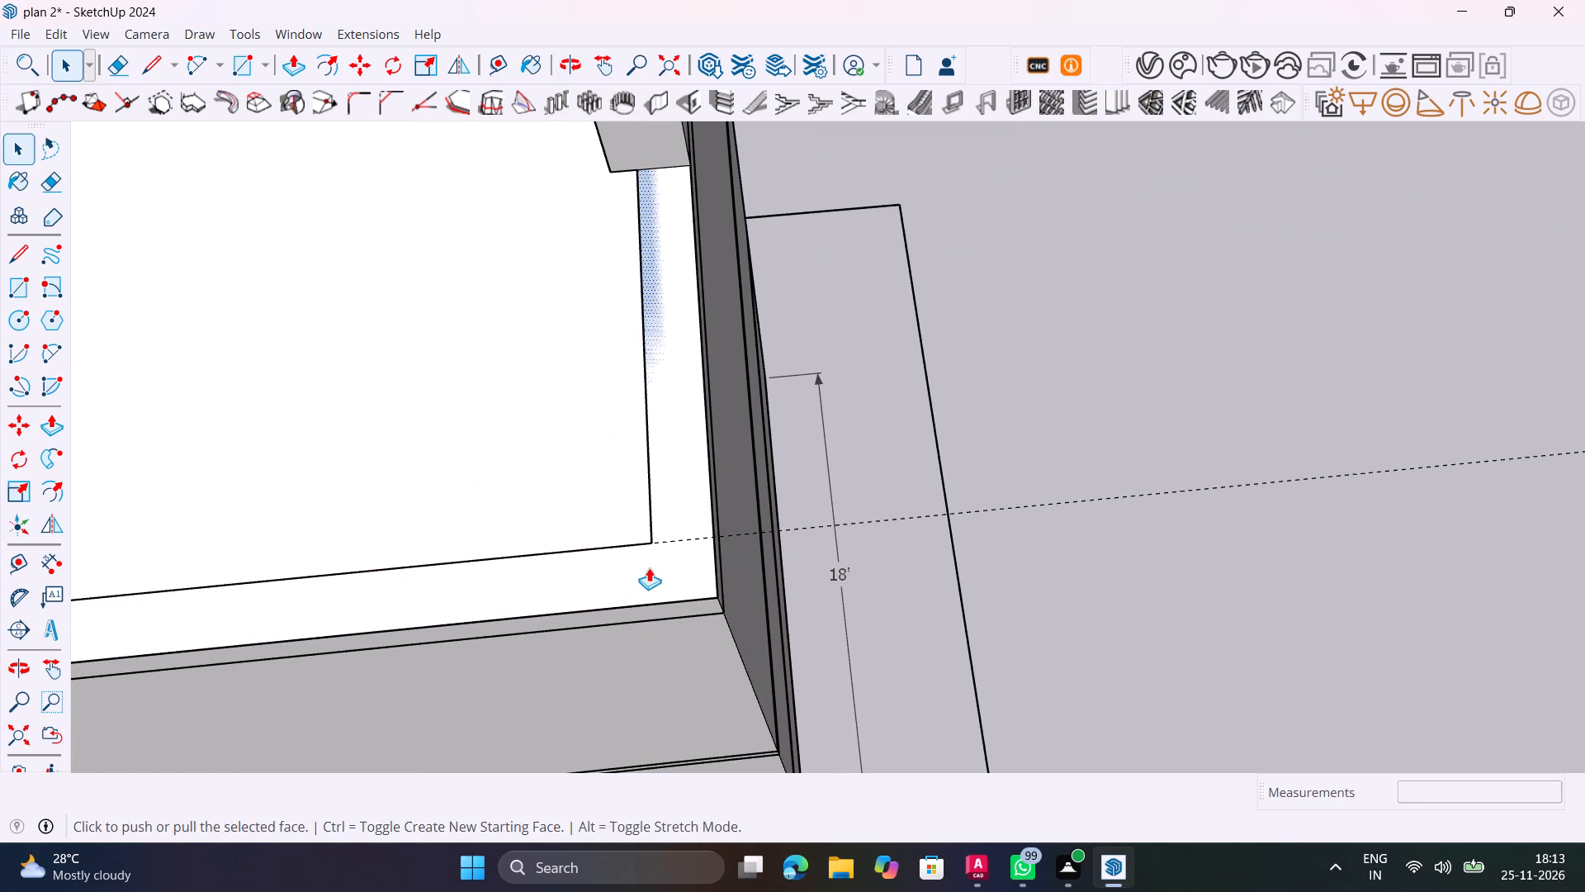
click(651, 567)
text(3')
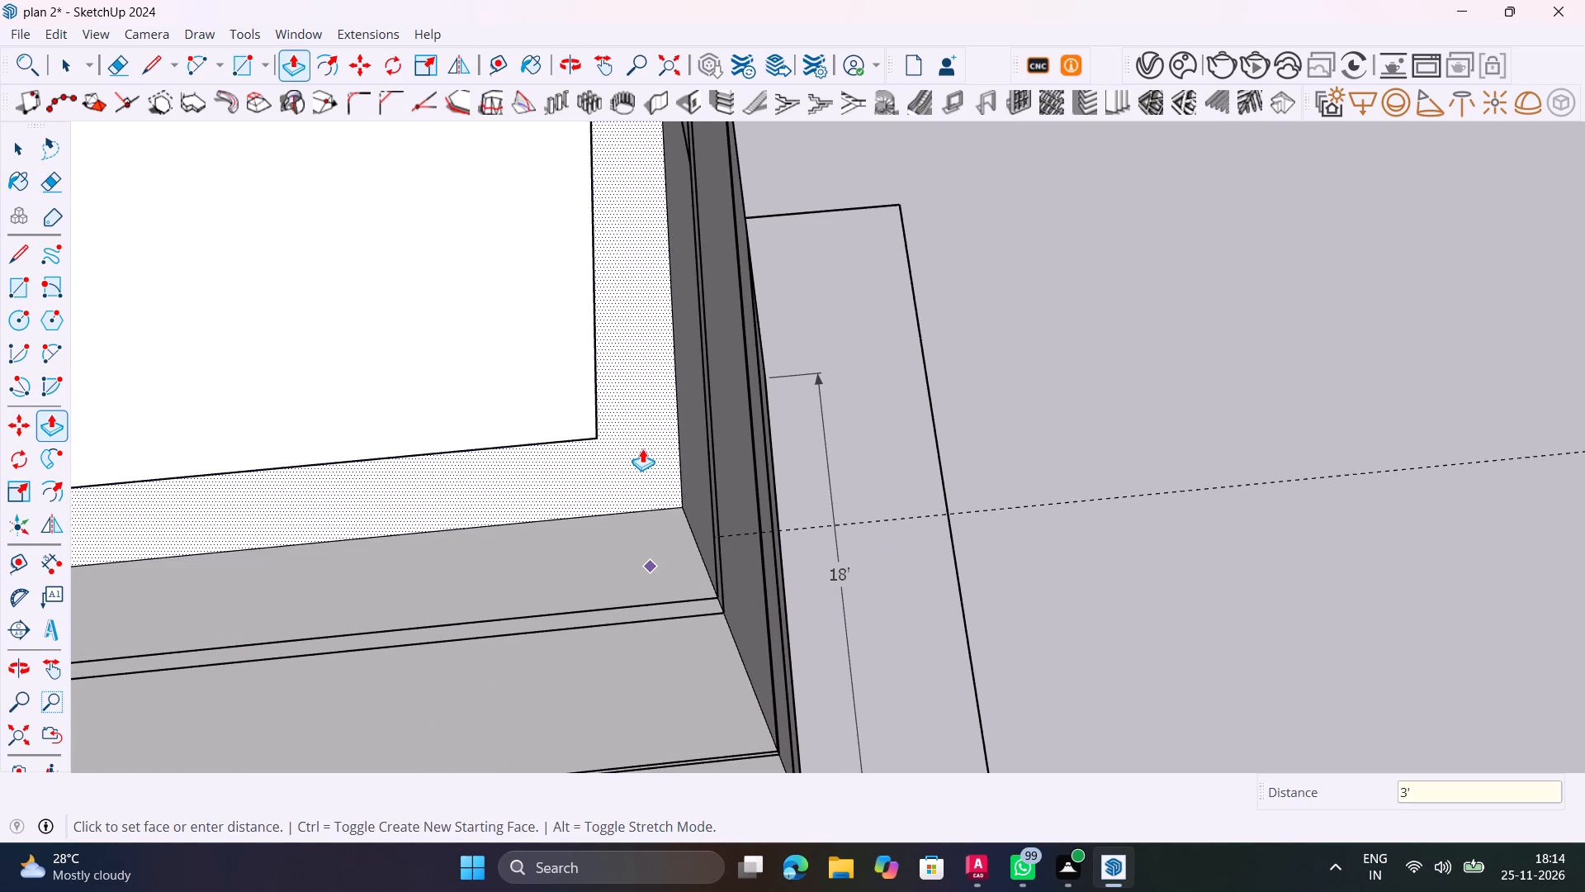
key(Return)
key(space)
Examine the raised parapets around the roof, especially the long parapet's front end below the front beam.
scroll(665, 459, down, 15)
middle_drag(317, 497, 423, 429)
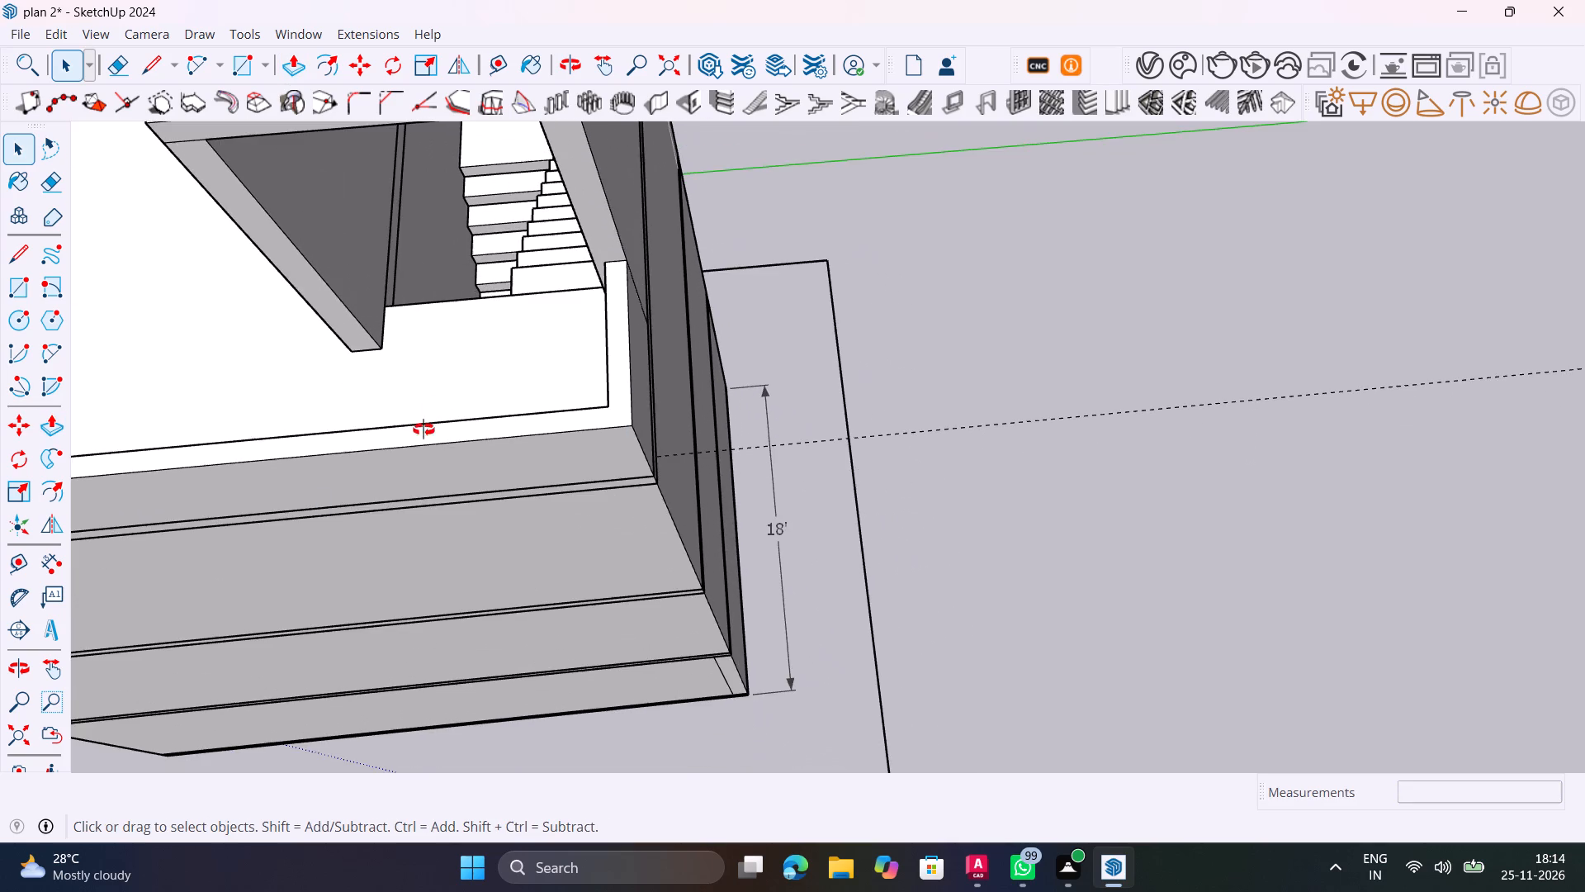
middle_drag(423, 429, 537, 342)
scroll(534, 325, down, 11)
shift+middle_drag(427, 400, 797, 286)
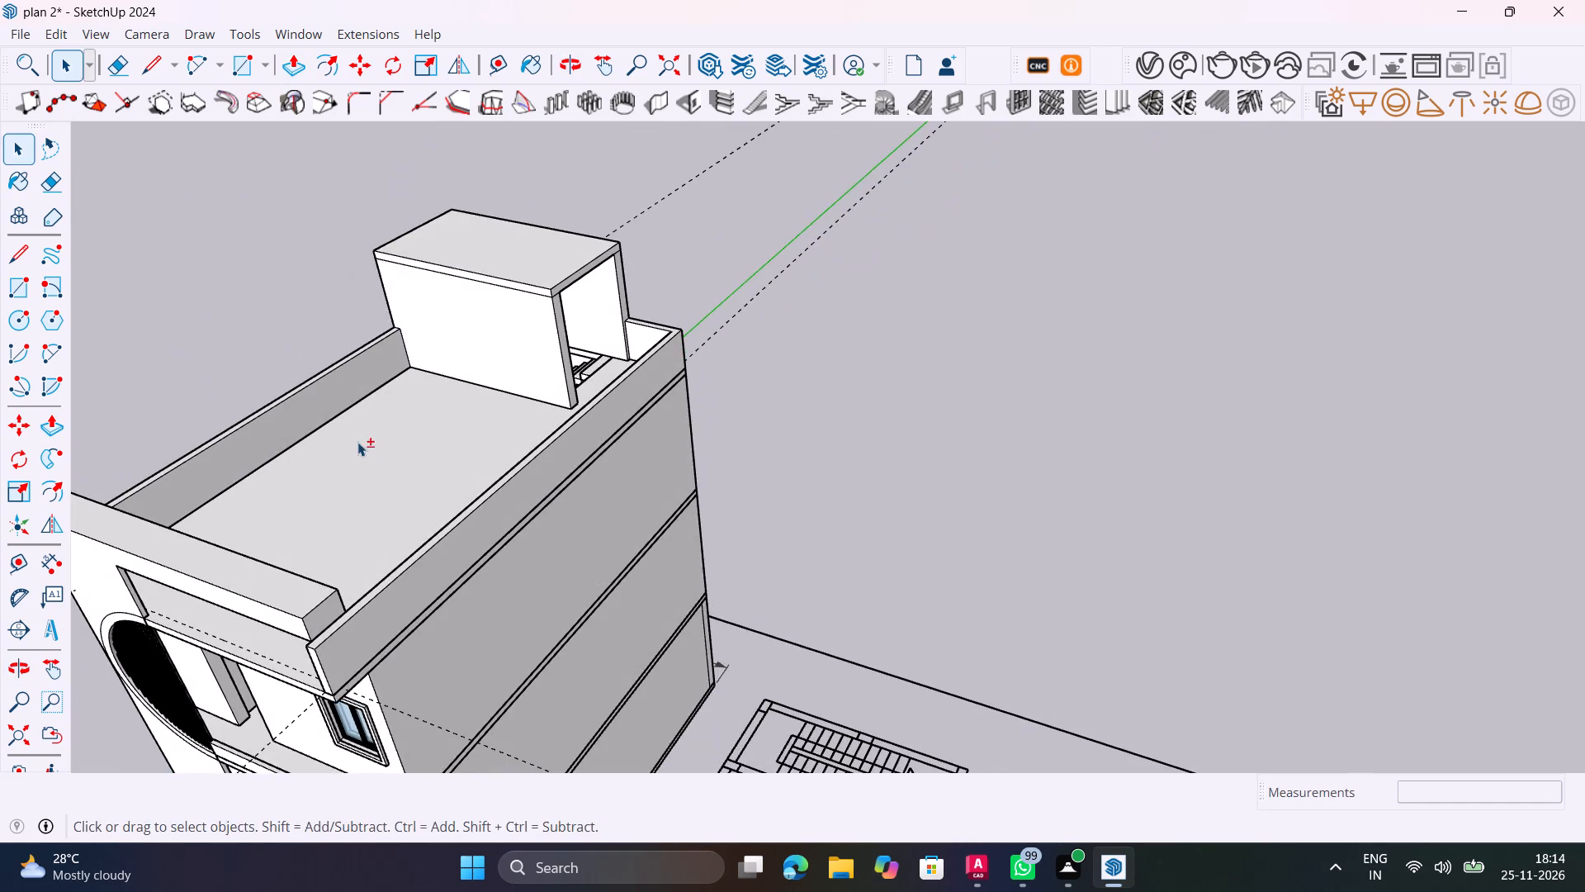
shift+middle_drag(368, 456, 750, 235)
scroll(778, 372, up, 6)
middle_drag(847, 432, 693, 391)
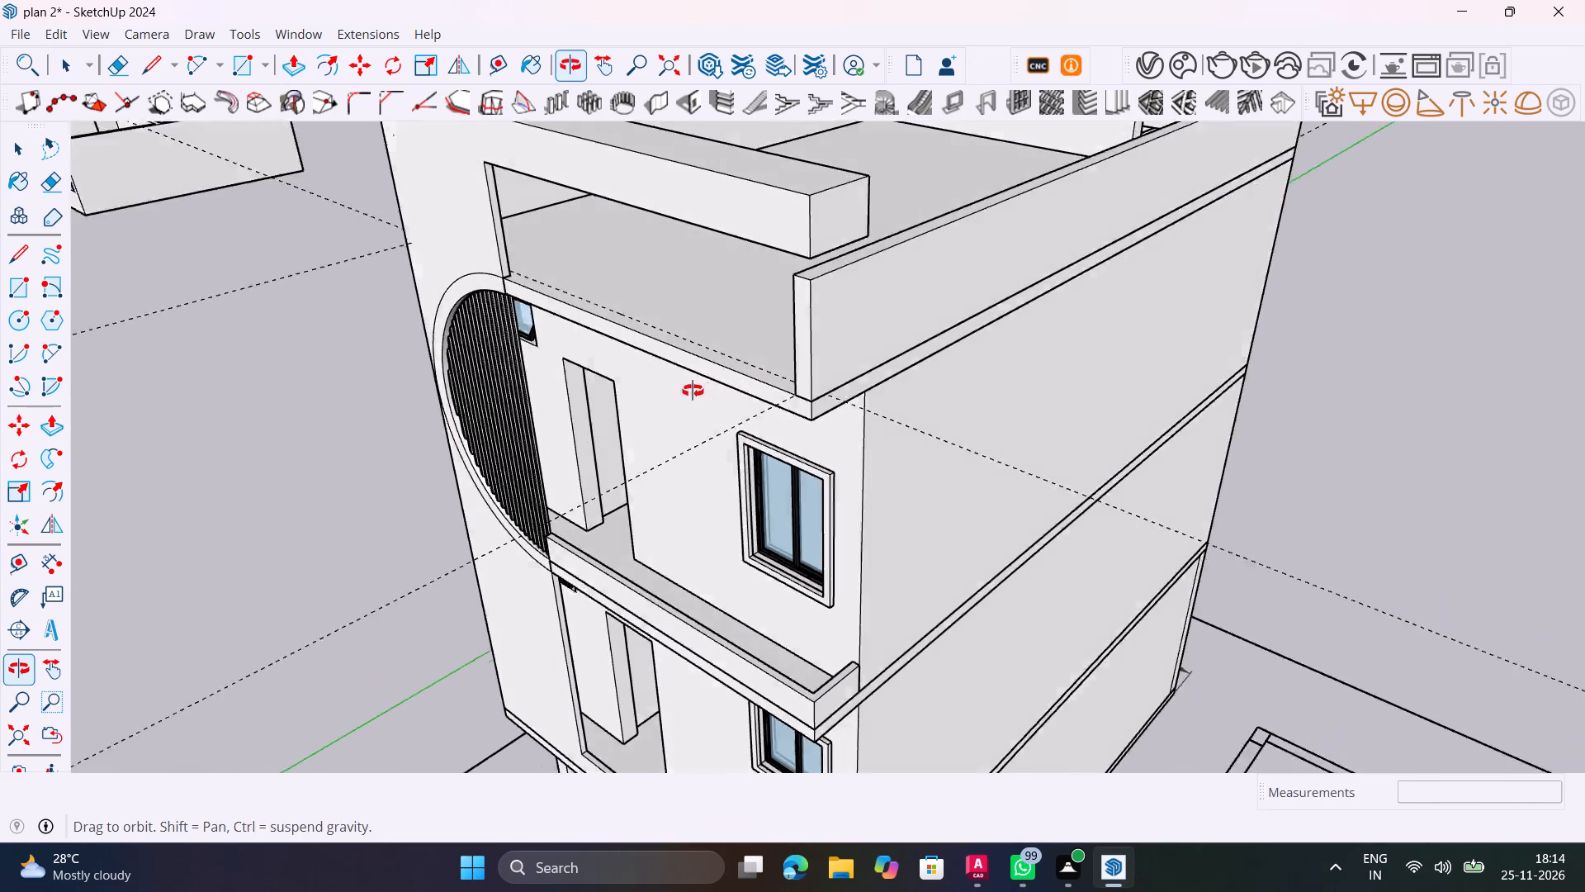
middle_drag(693, 391, 693, 415)
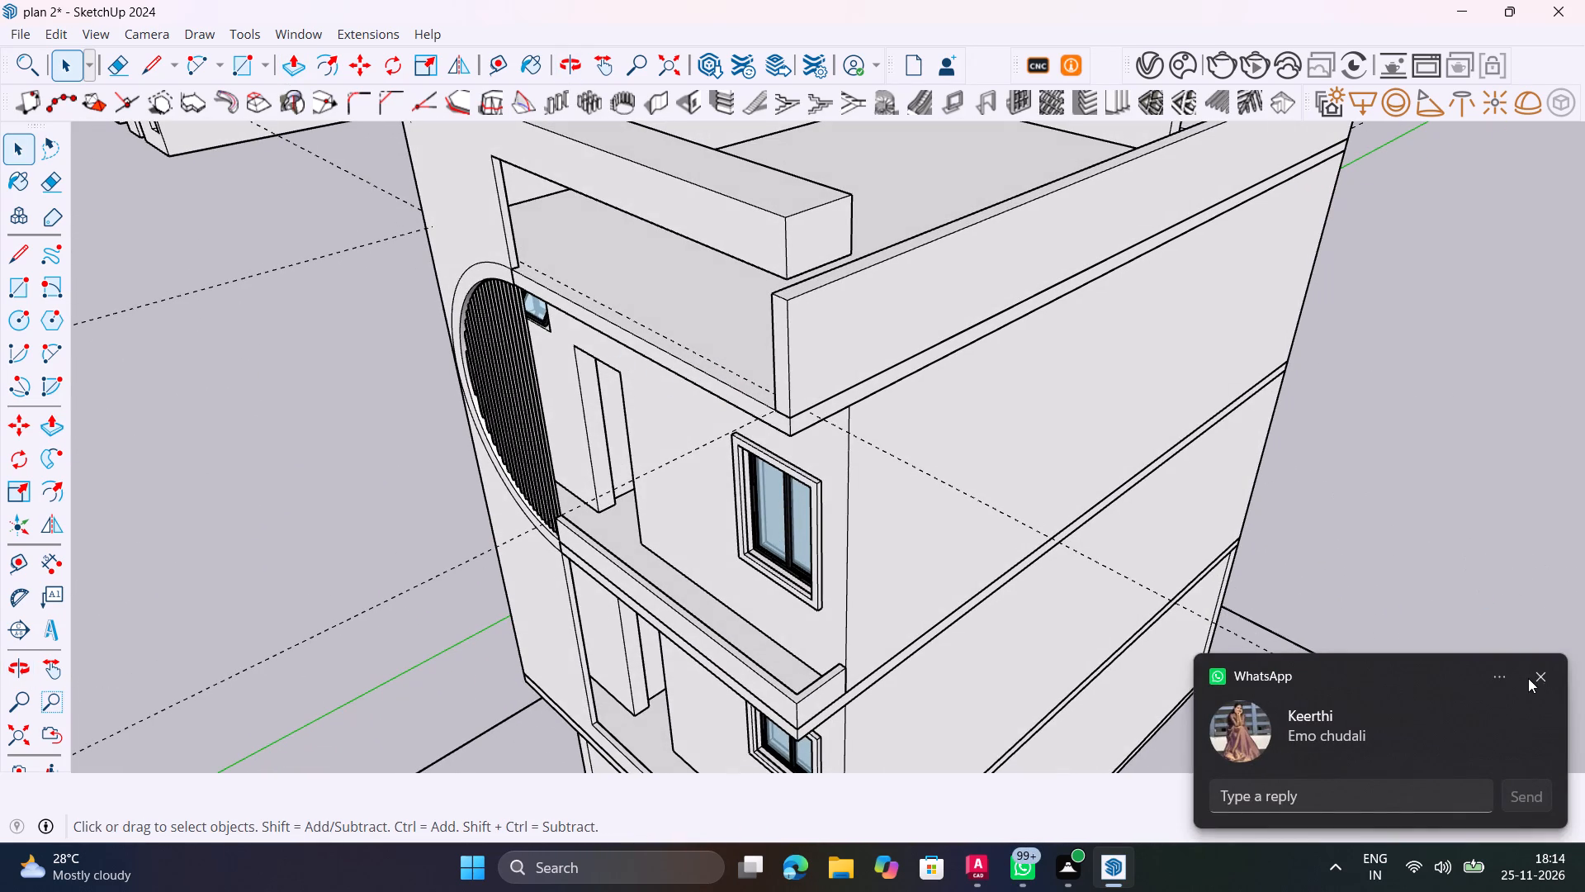
click(1537, 677)
scroll(786, 290, up, 5)
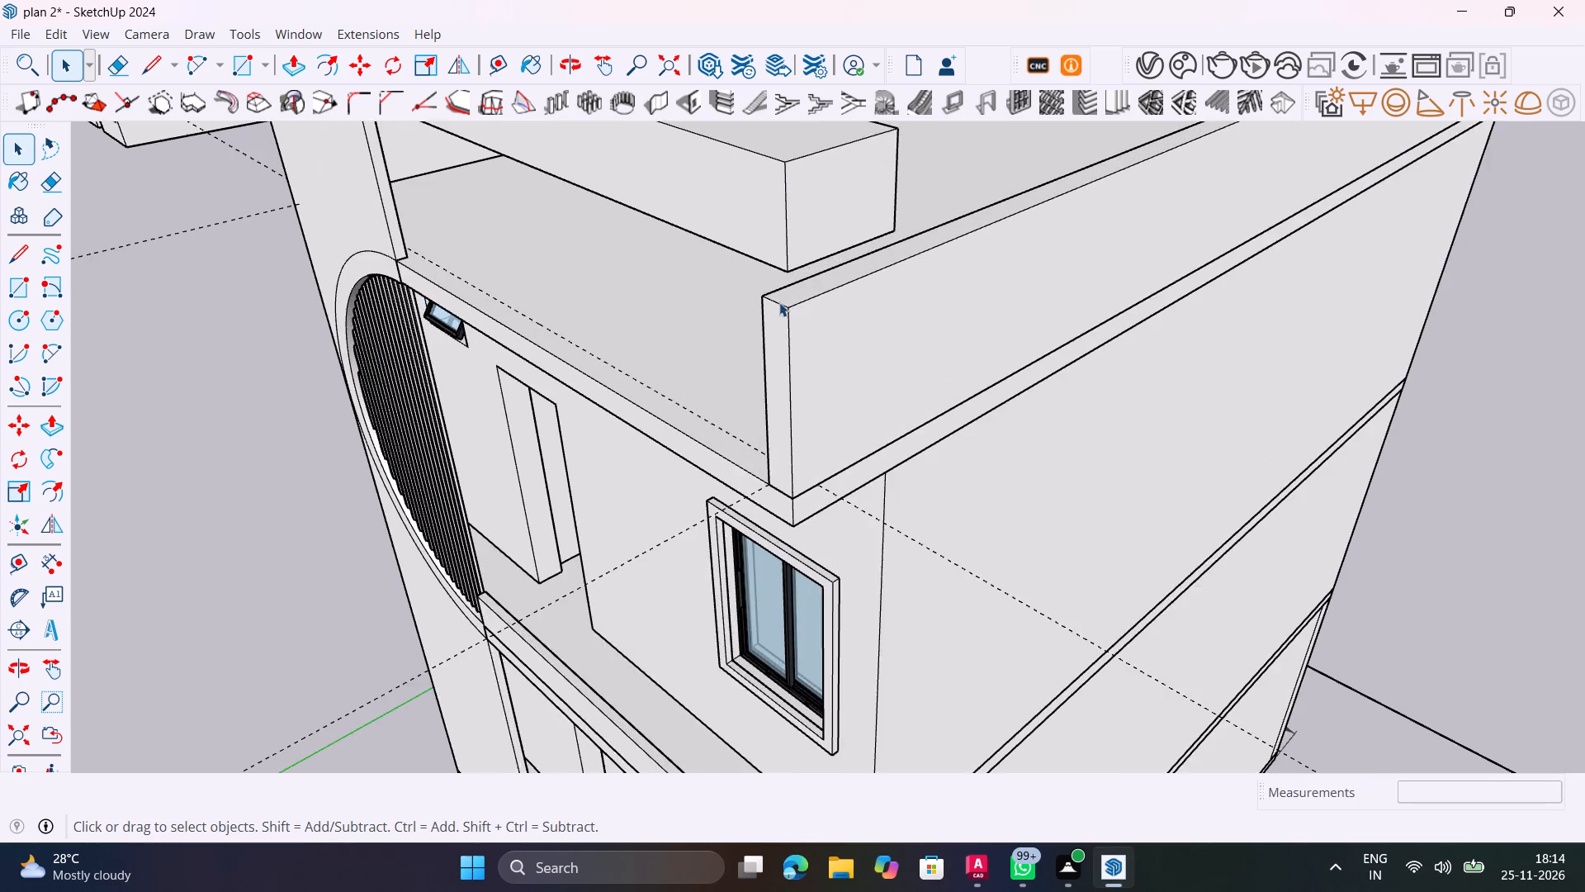
scroll(779, 302, up, 1)
middle_drag(774, 301, 829, 344)
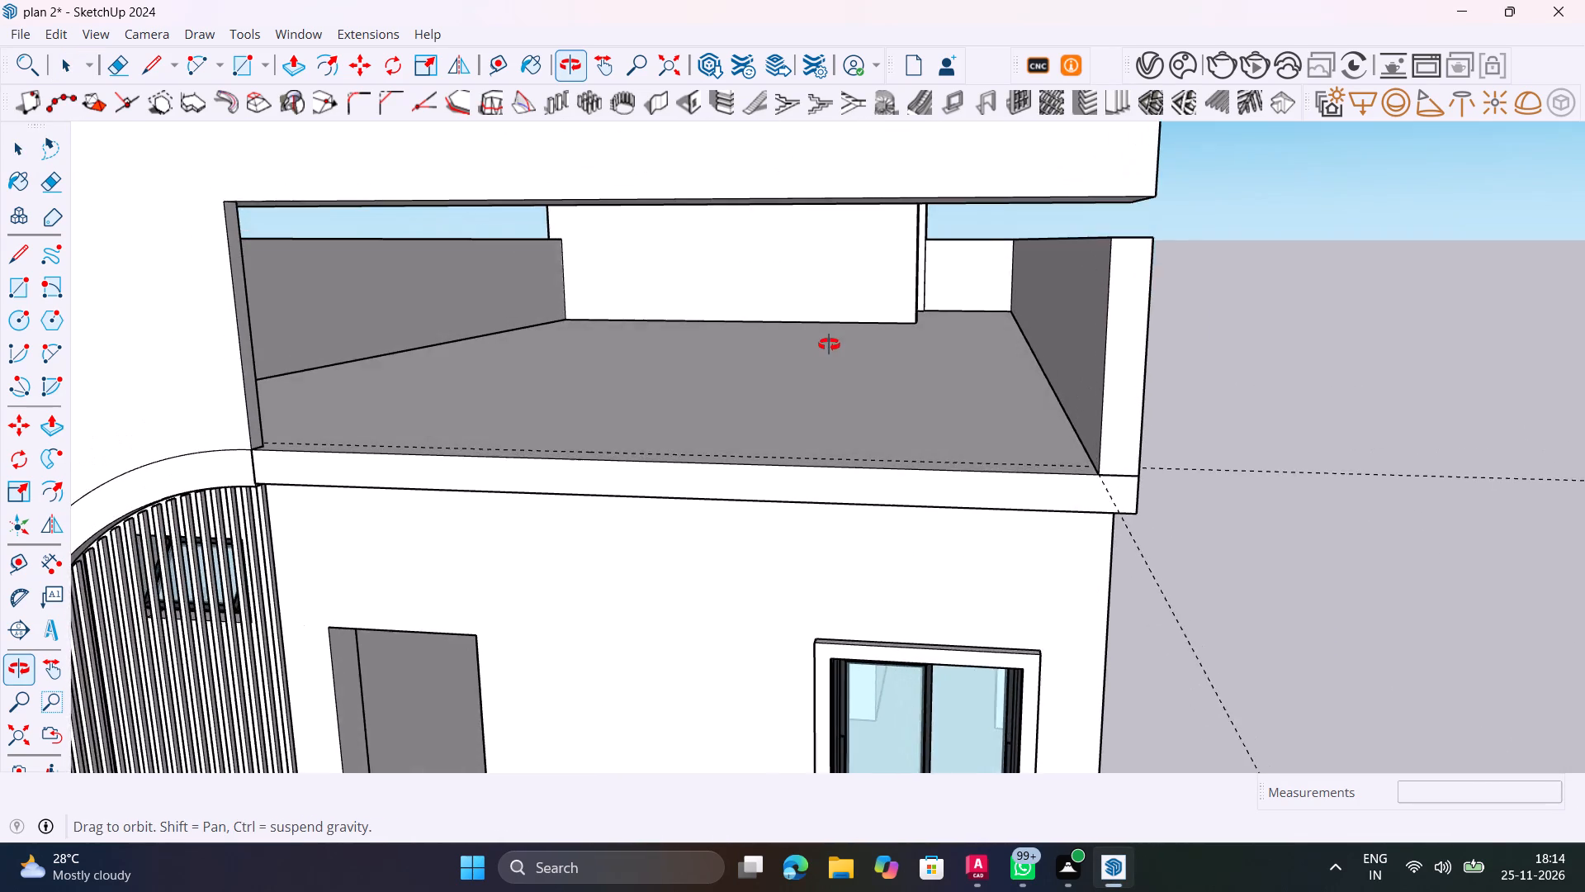
middle_drag(829, 344, 799, 359)
scroll(948, 306, up, 5)
scroll(974, 323, down, 4)
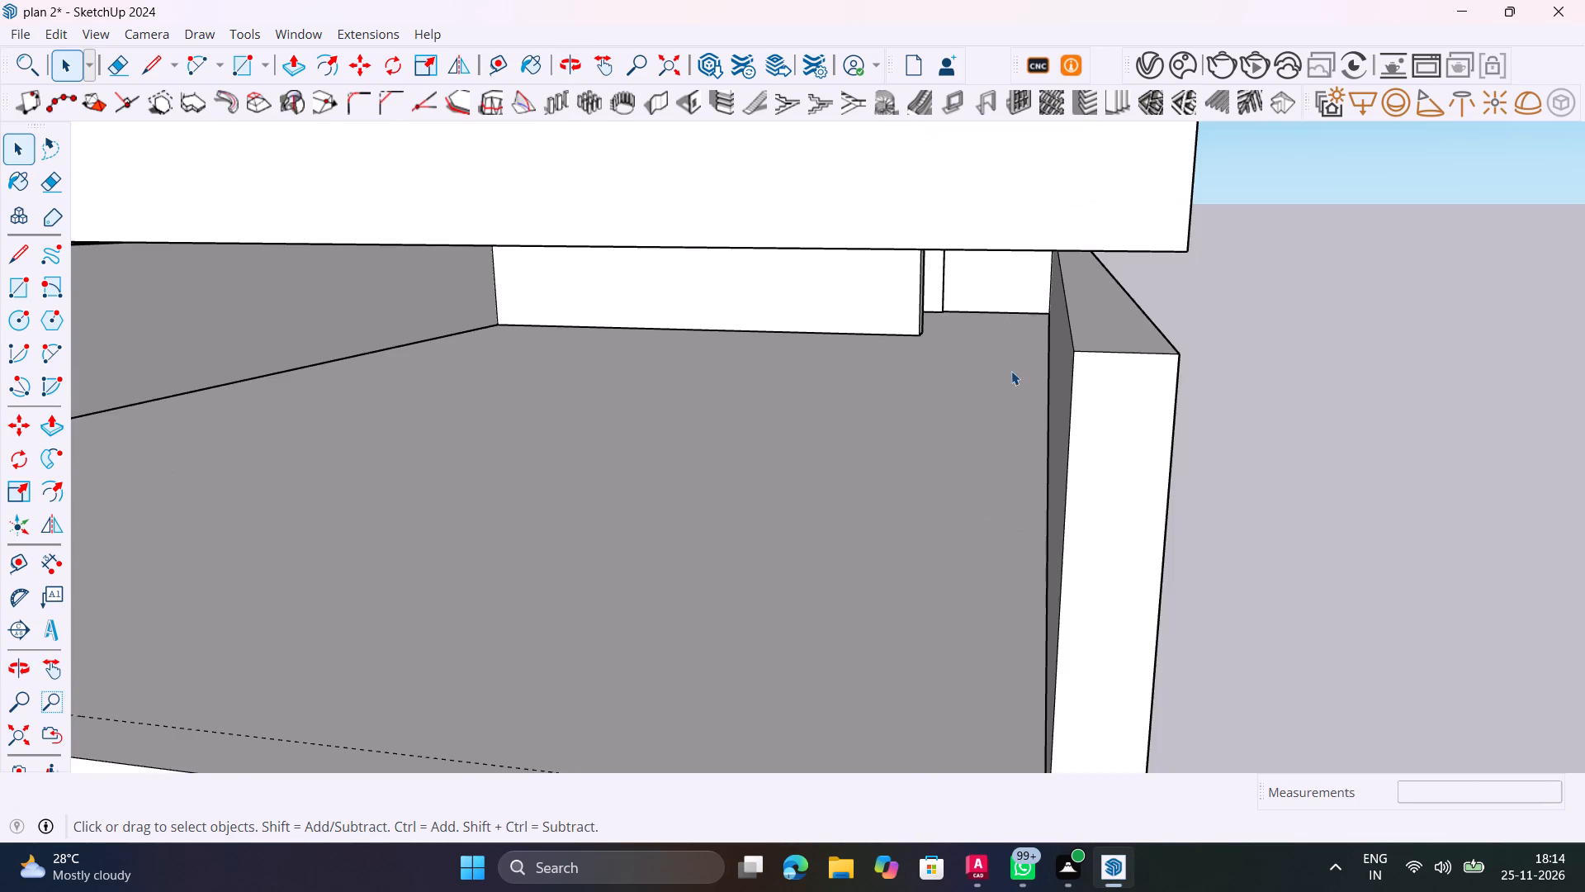
shift+middle_drag(910, 367, 918, 282)
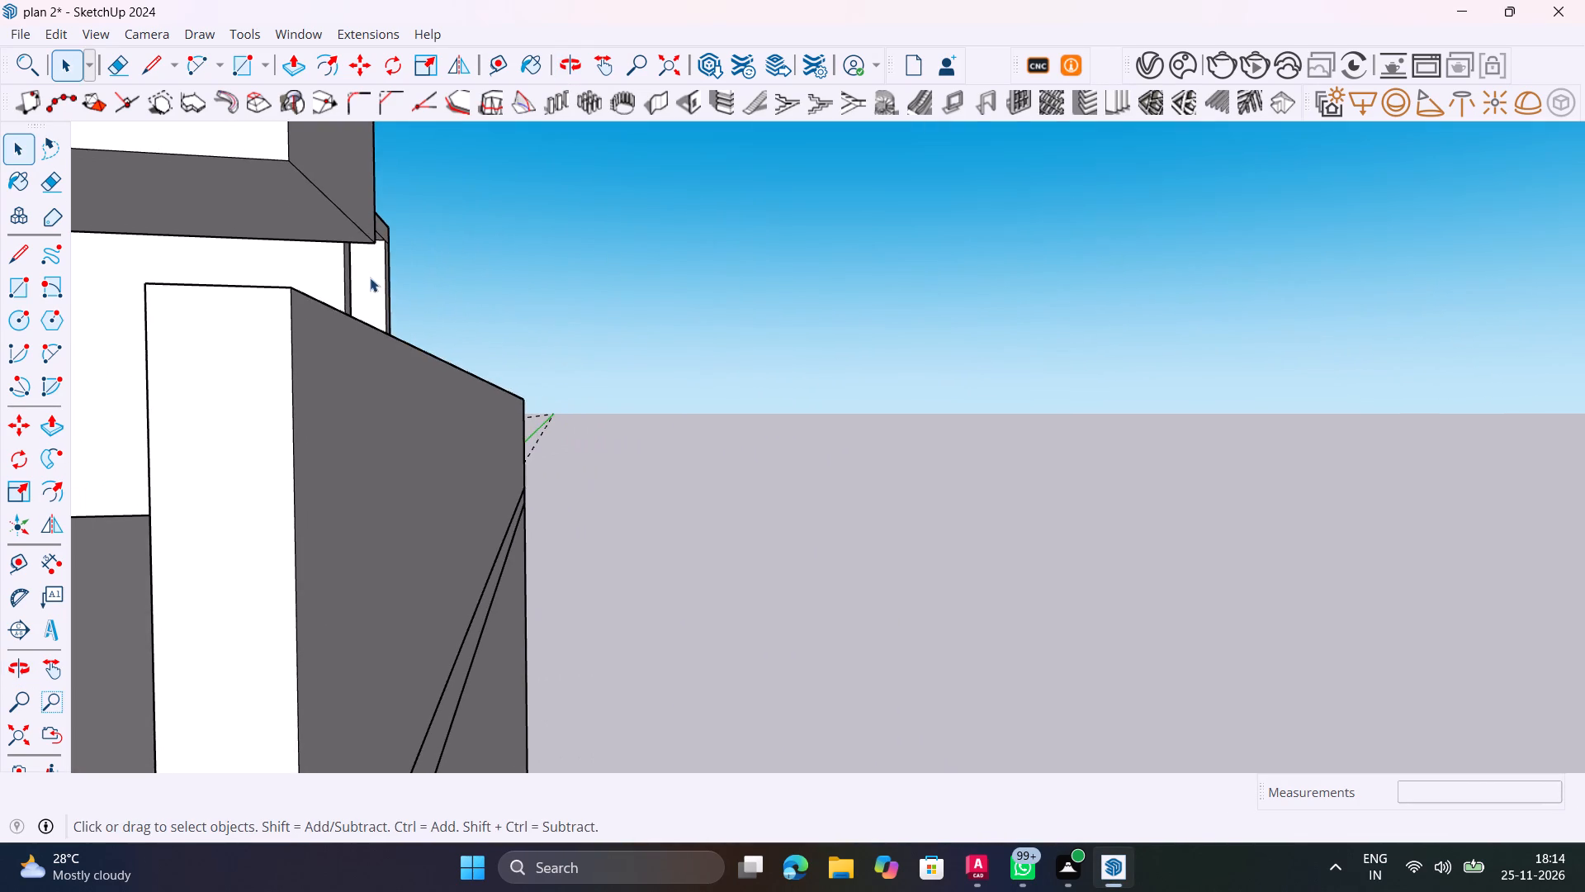
Copy the end edge of the front beam's underside 6" inward along the beam.
shift+middle_drag(390, 282, 518, 286)
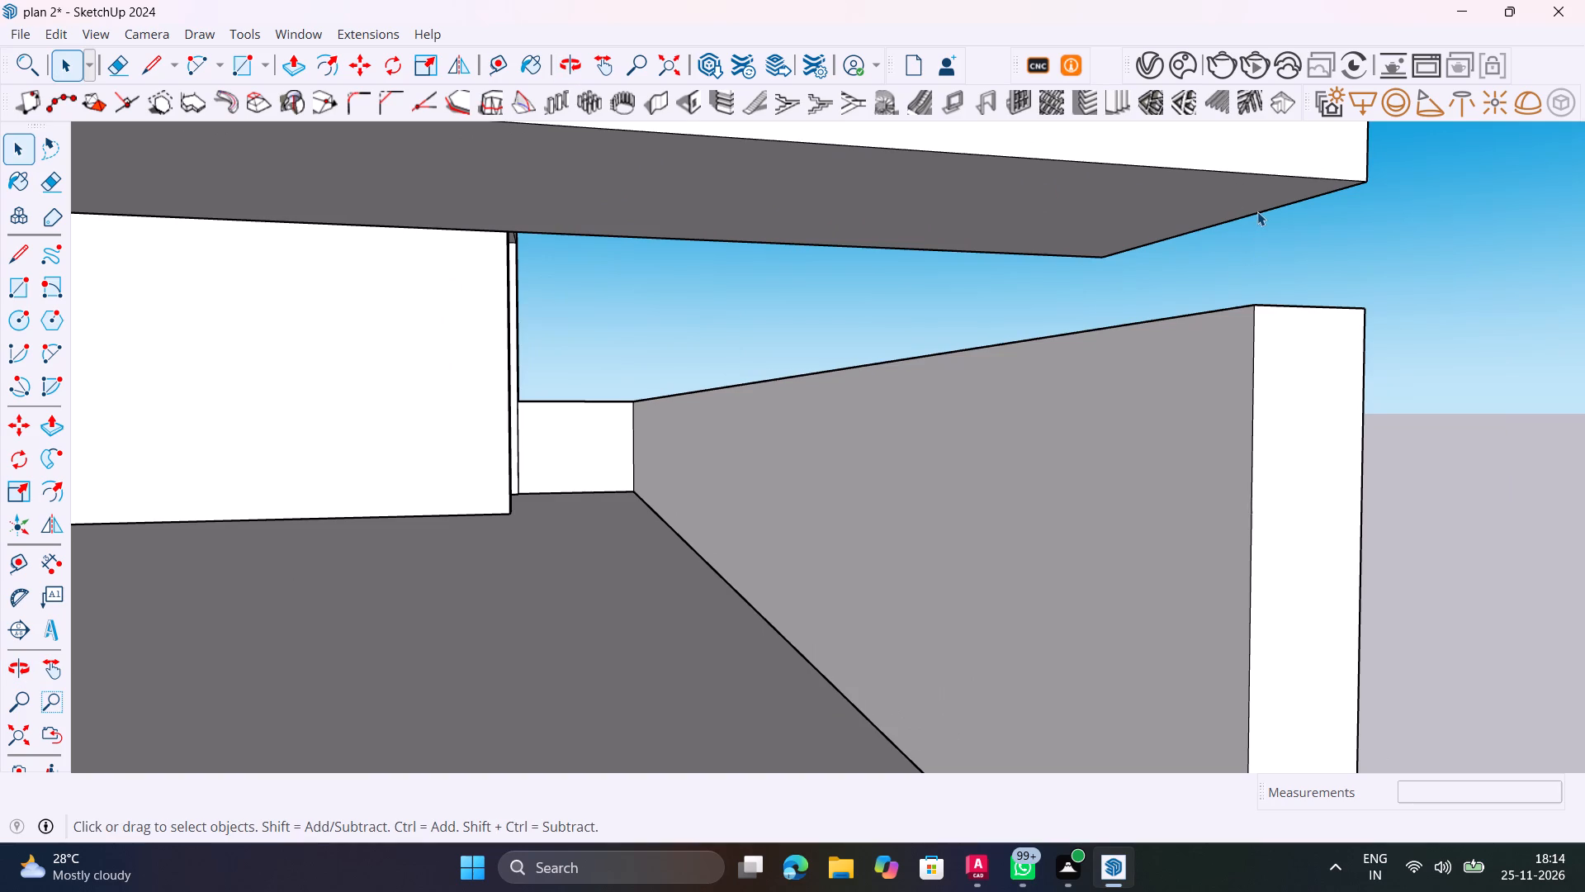
click(1260, 213)
key(m)
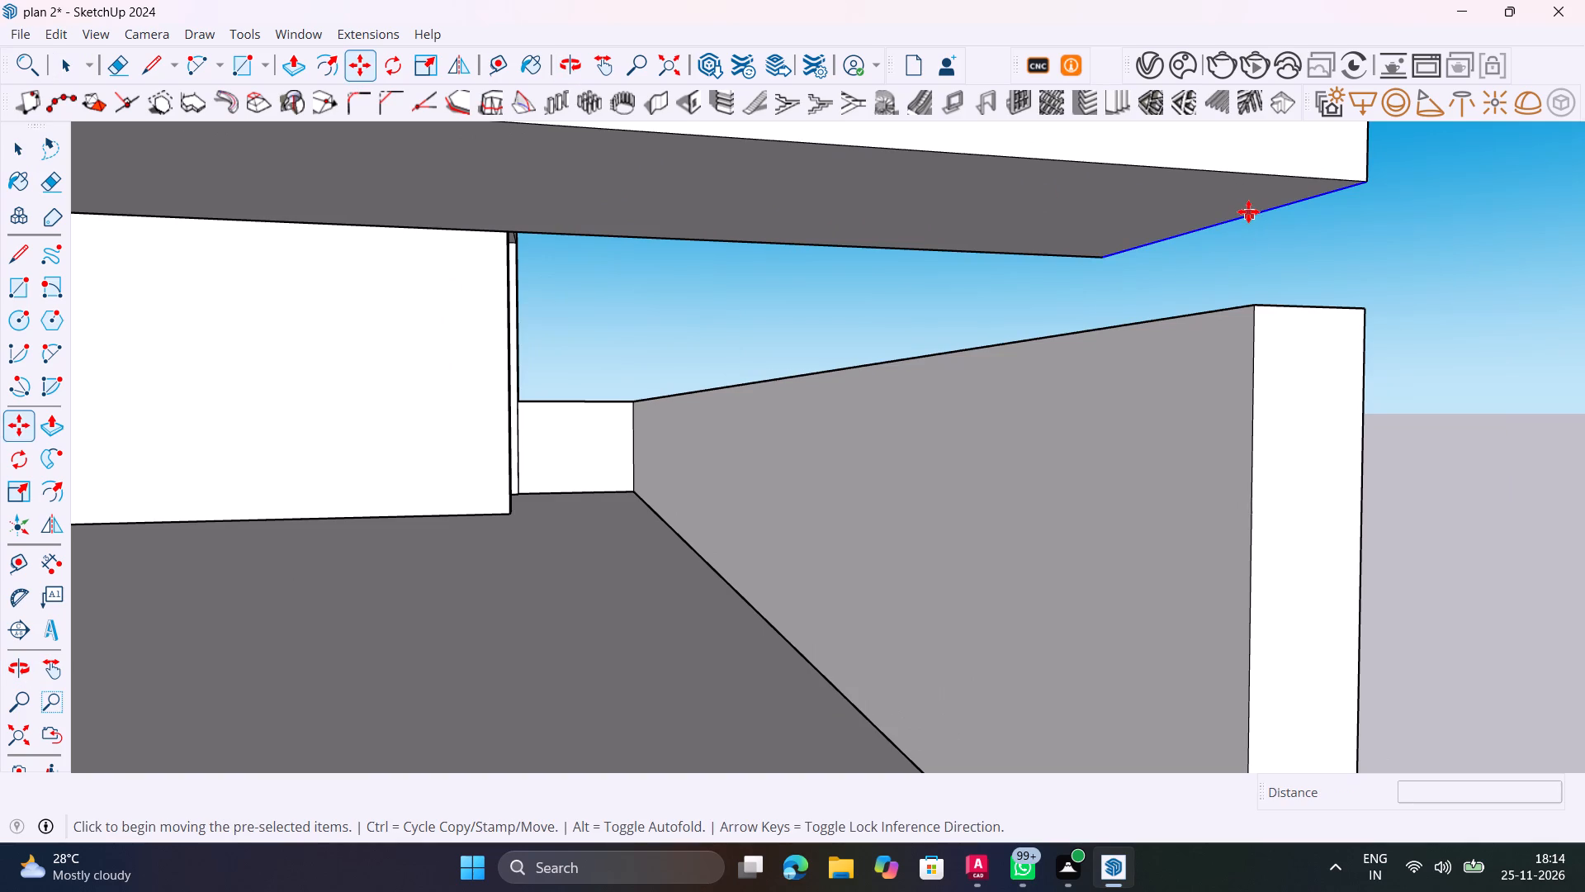
click(1361, 187)
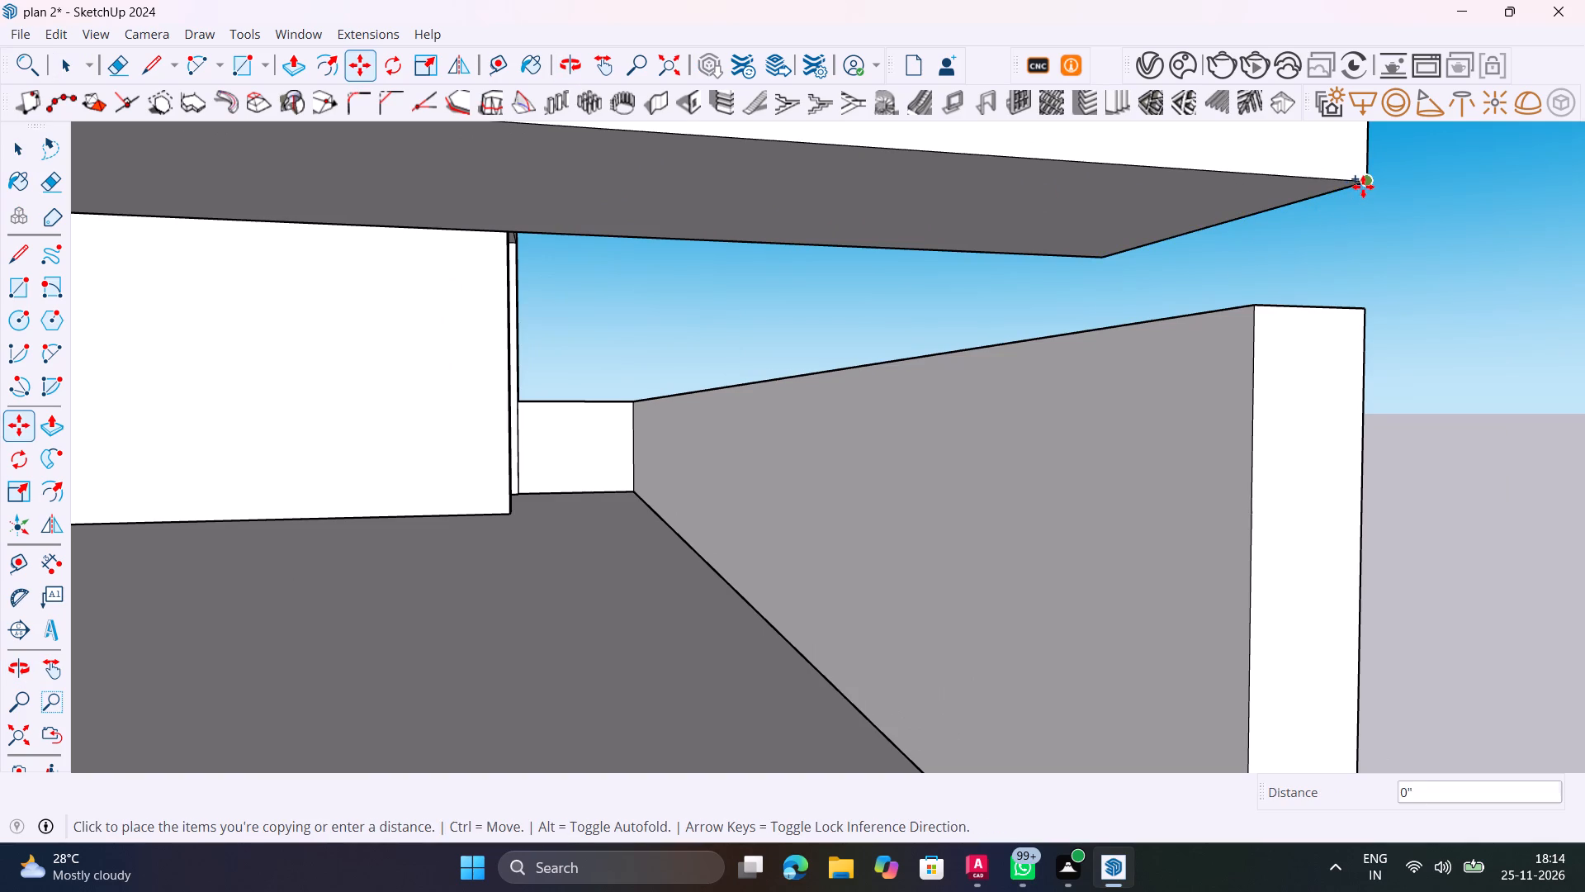
text(6")
key(Return)
key(space)
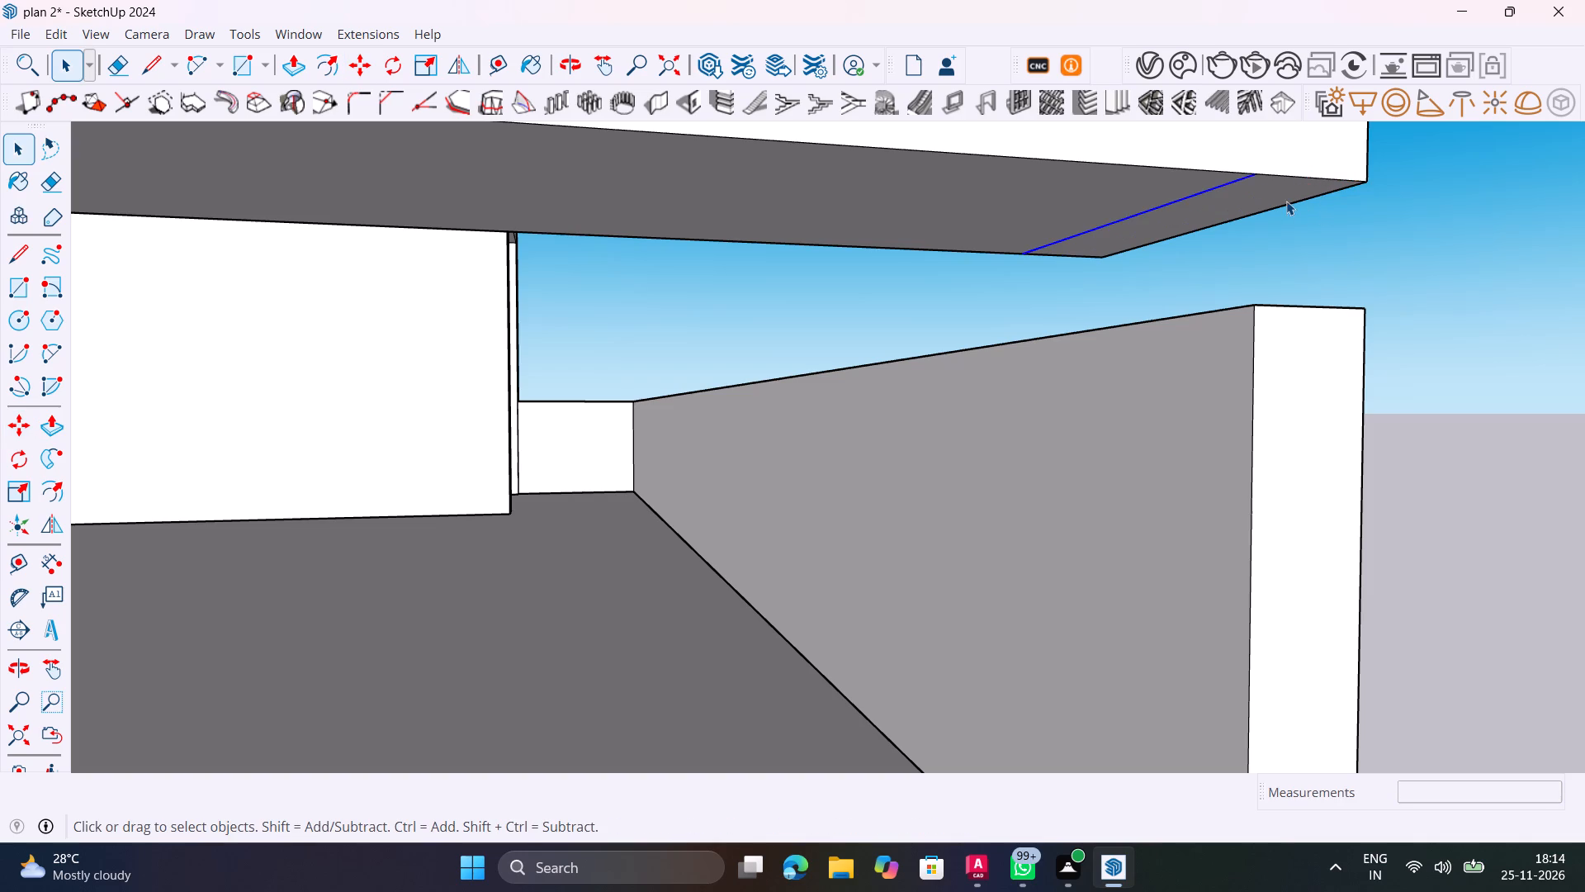
Push/Pull the 6" strip at the beam's end down to the top of the long parapet wall.
click(1286, 201)
key(p)
click(1284, 200)
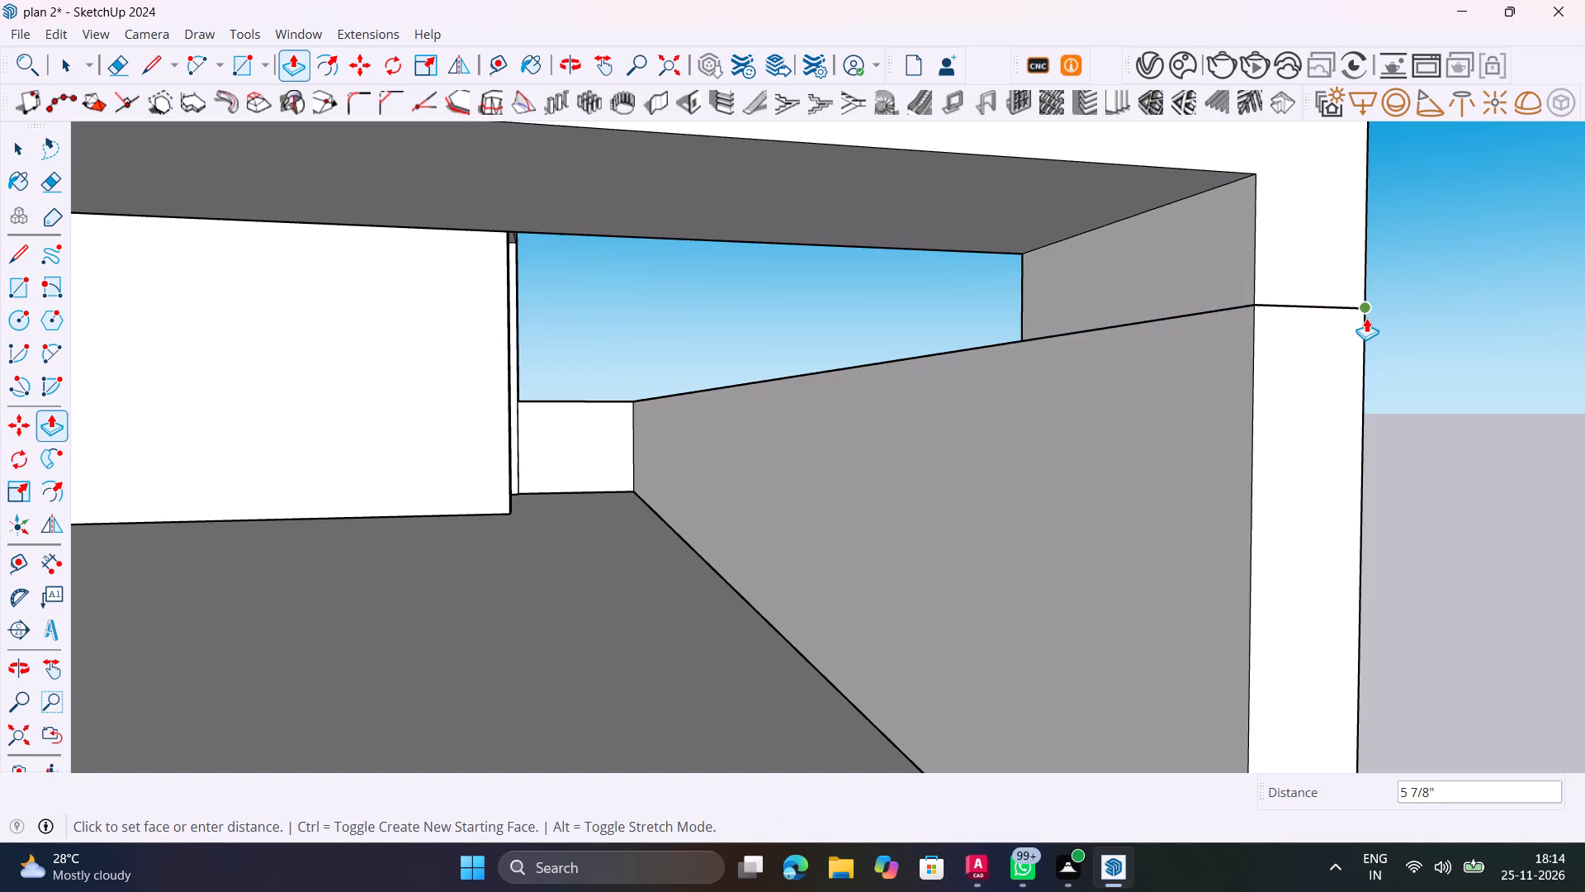
click(1366, 318)
Erase the seam lines where the lowered beam end meets the long parapet wall.
scroll(1204, 262, down, 6)
key(space)
key(e)
drag(1197, 287, 1198, 301)
drag(1261, 280, 1269, 306)
middle_drag(1254, 305, 746, 400)
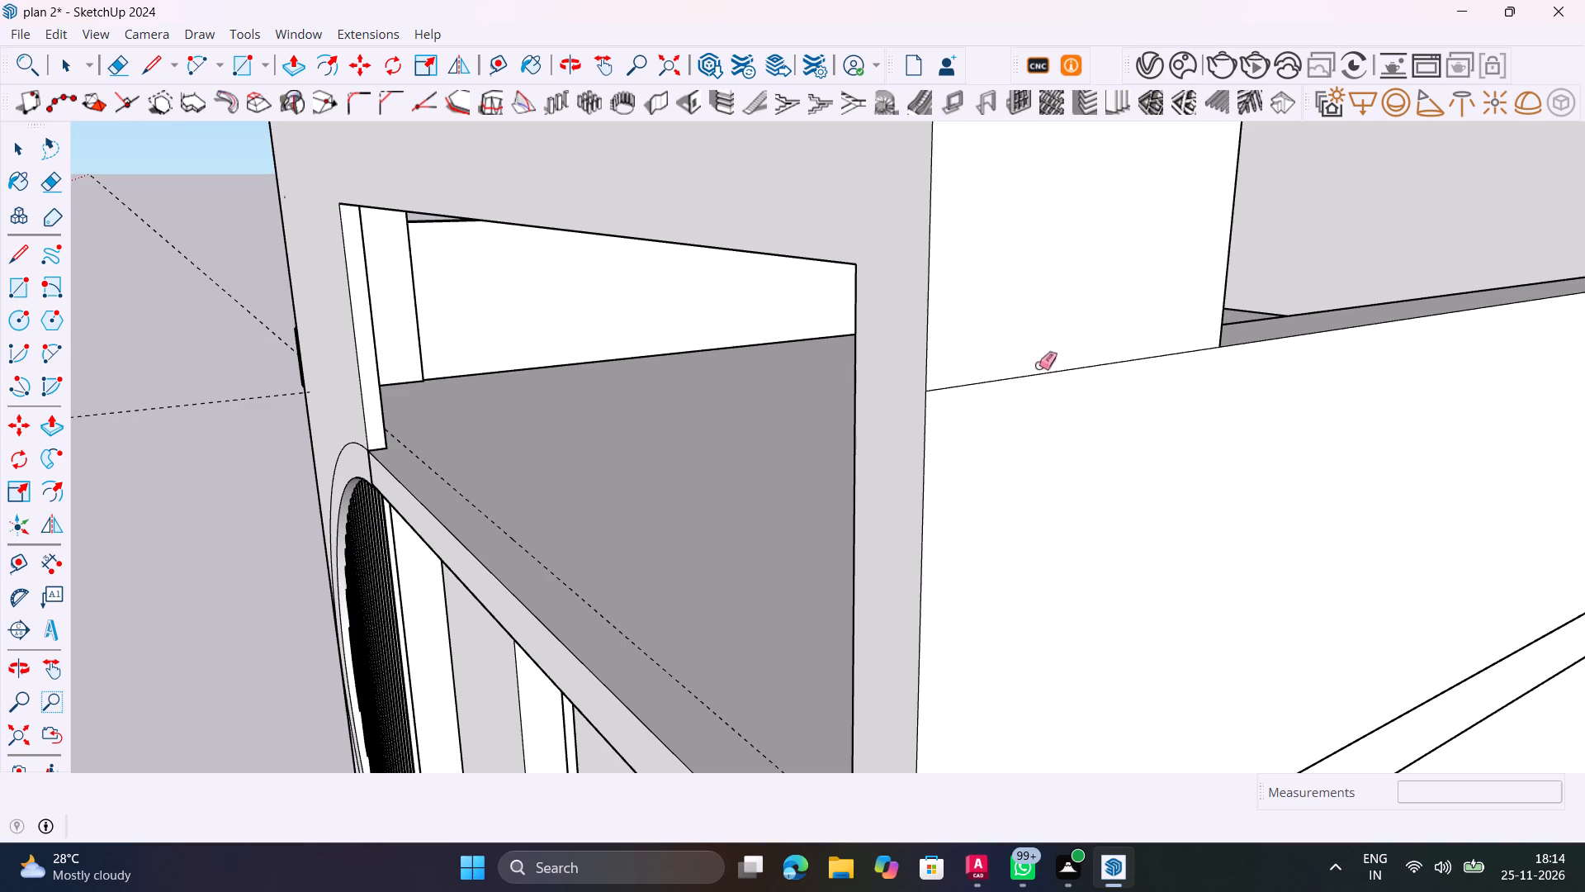
drag(1038, 362, 1054, 406)
scroll(1049, 379, down, 16)
key(space)
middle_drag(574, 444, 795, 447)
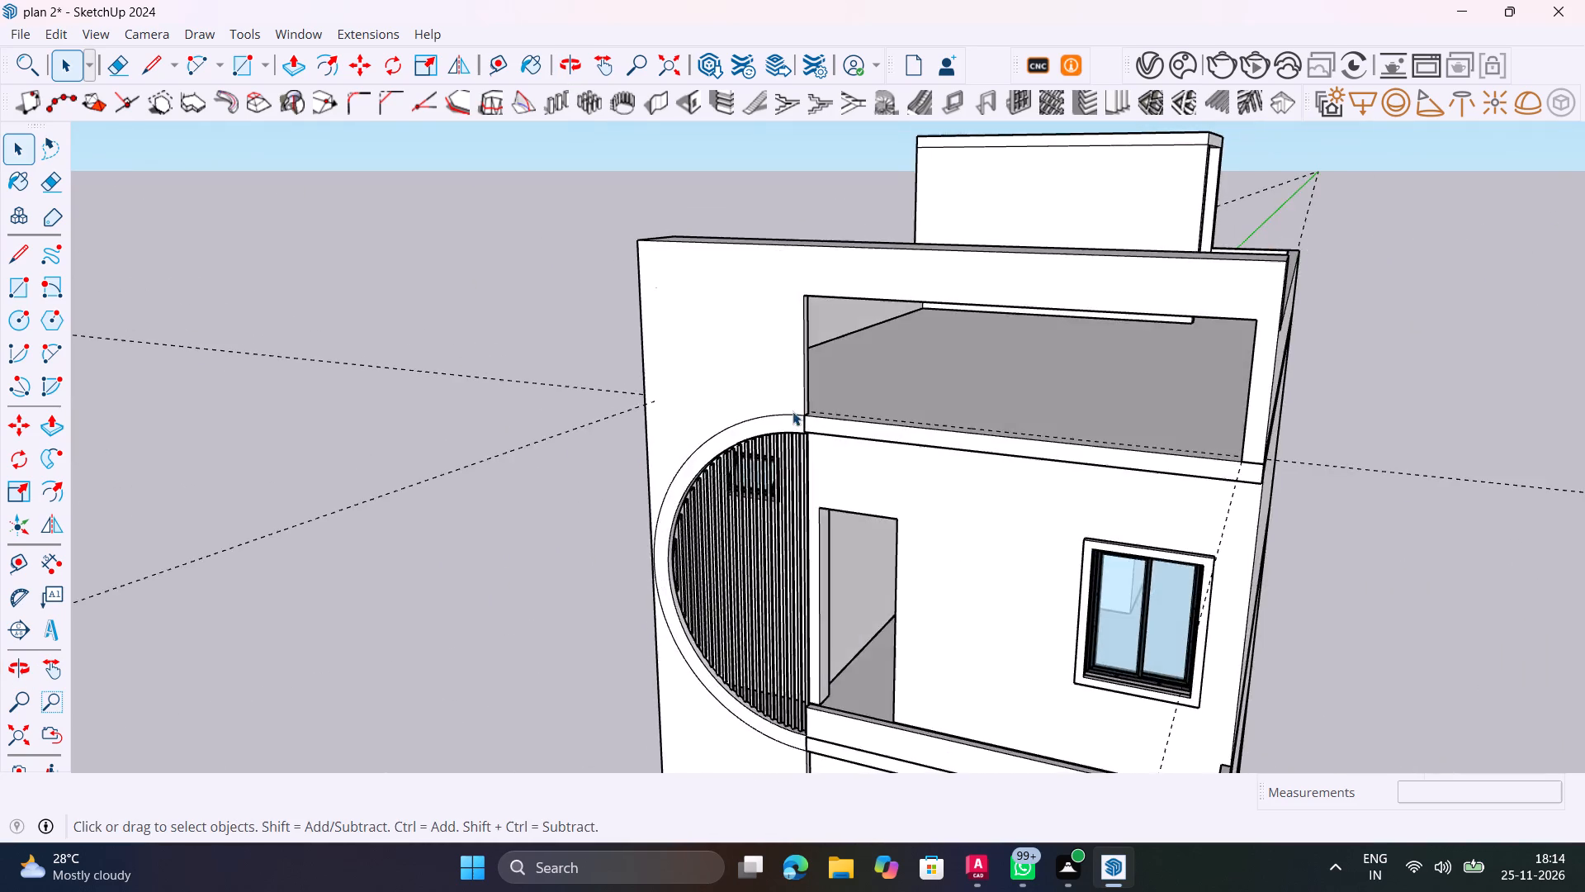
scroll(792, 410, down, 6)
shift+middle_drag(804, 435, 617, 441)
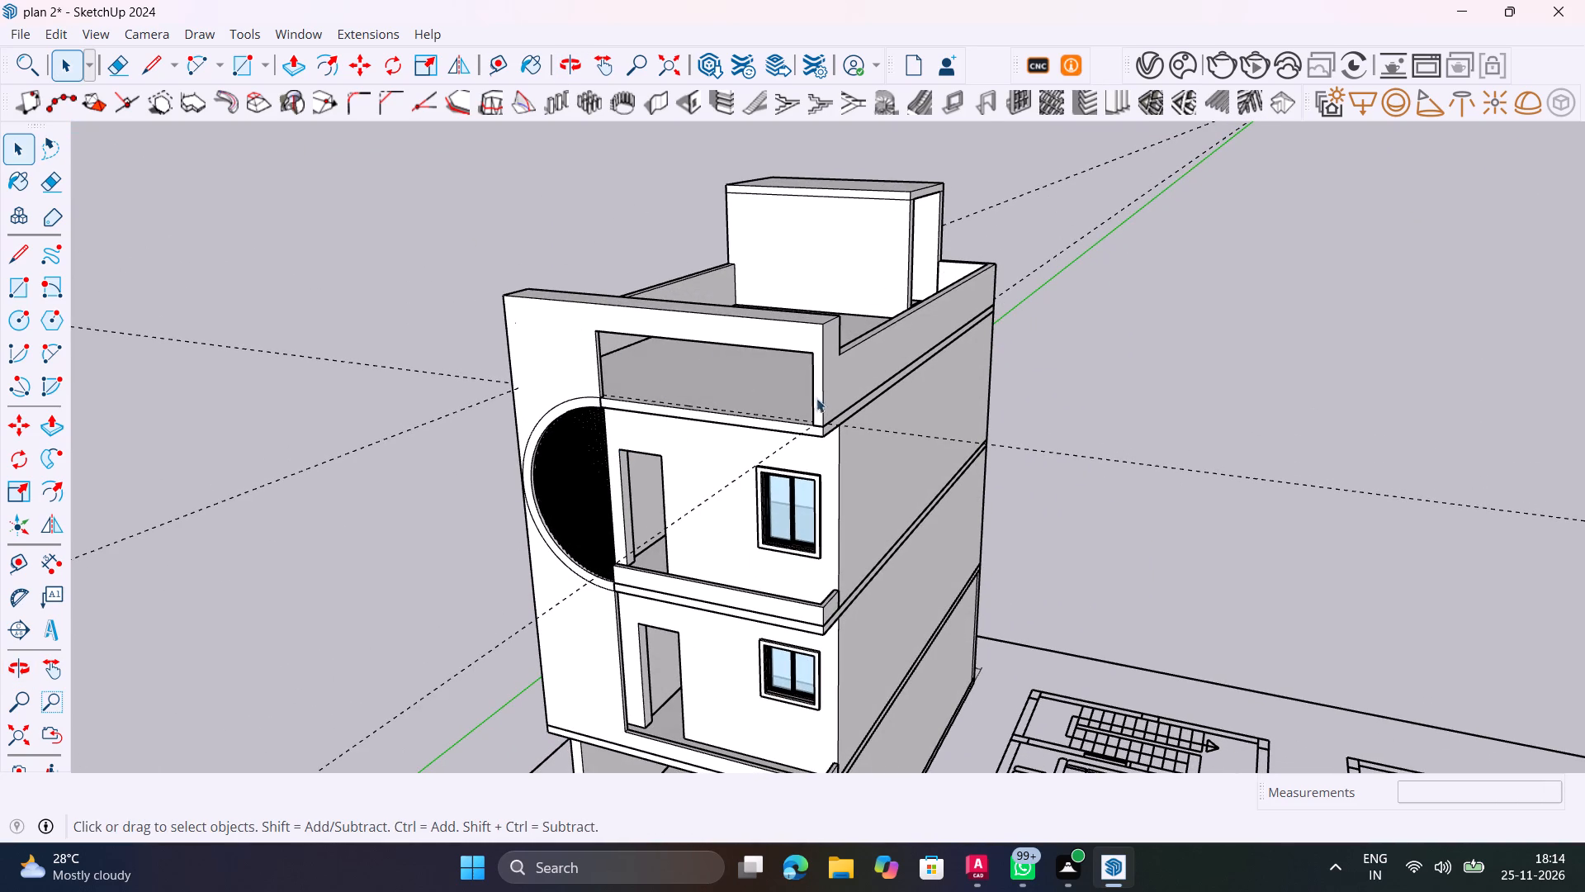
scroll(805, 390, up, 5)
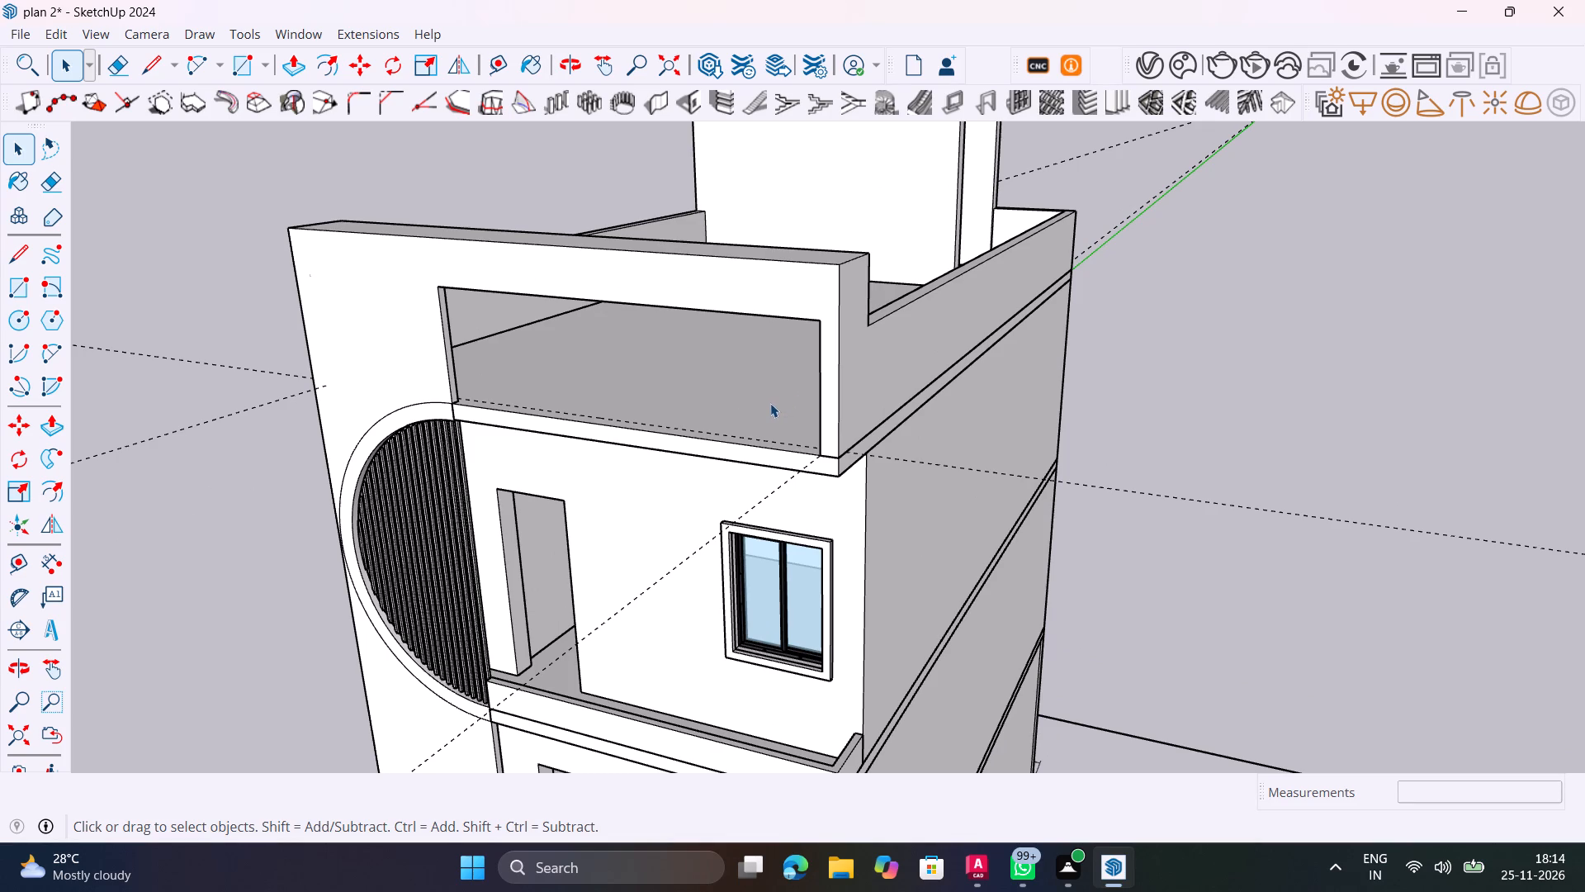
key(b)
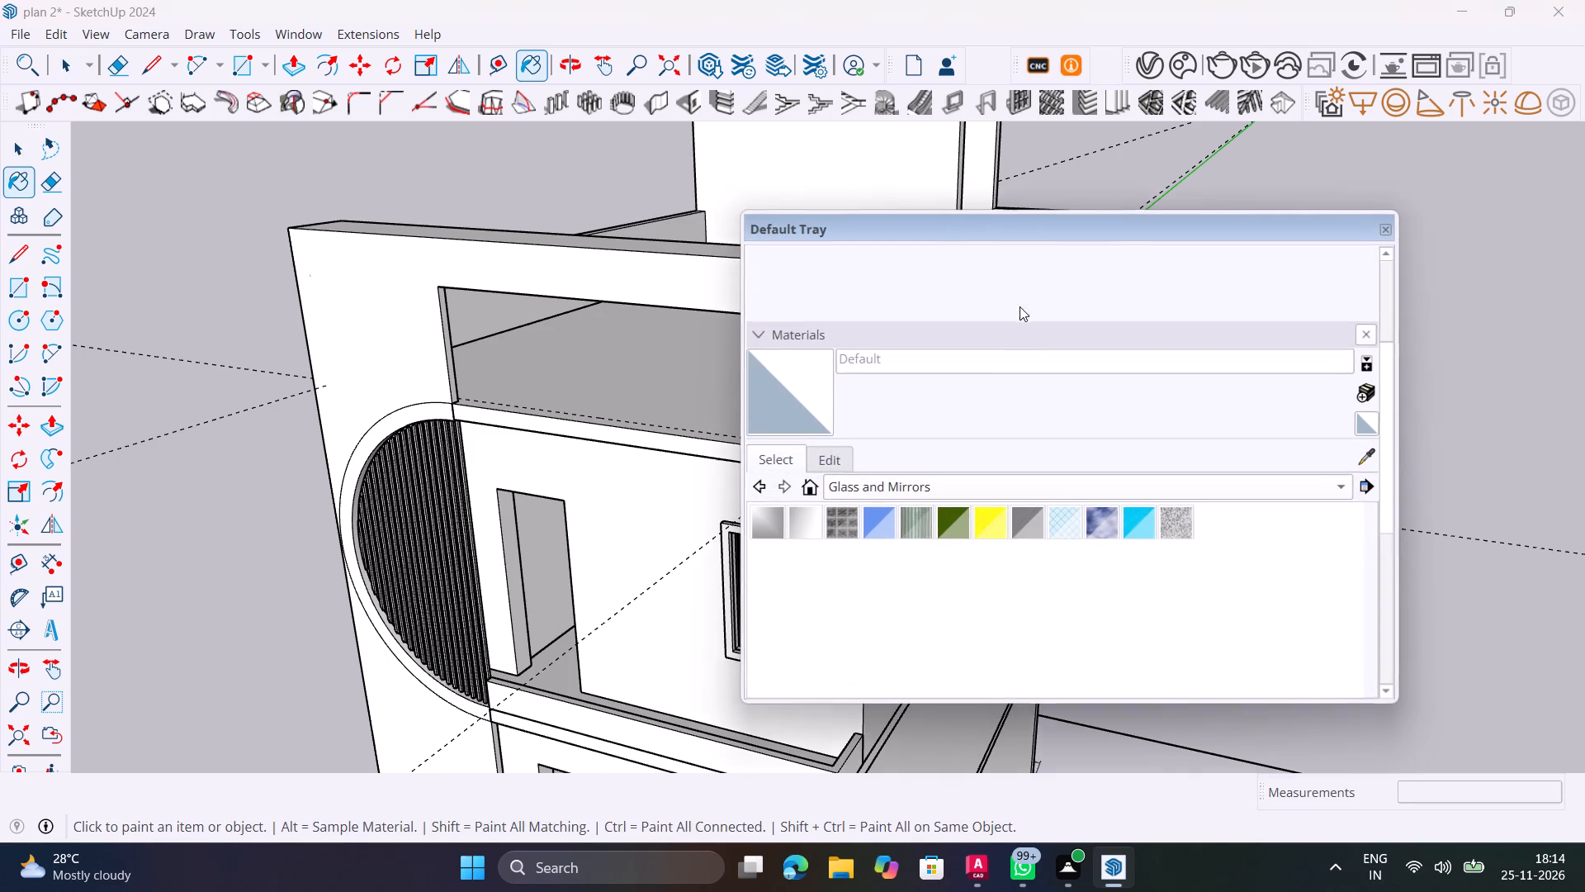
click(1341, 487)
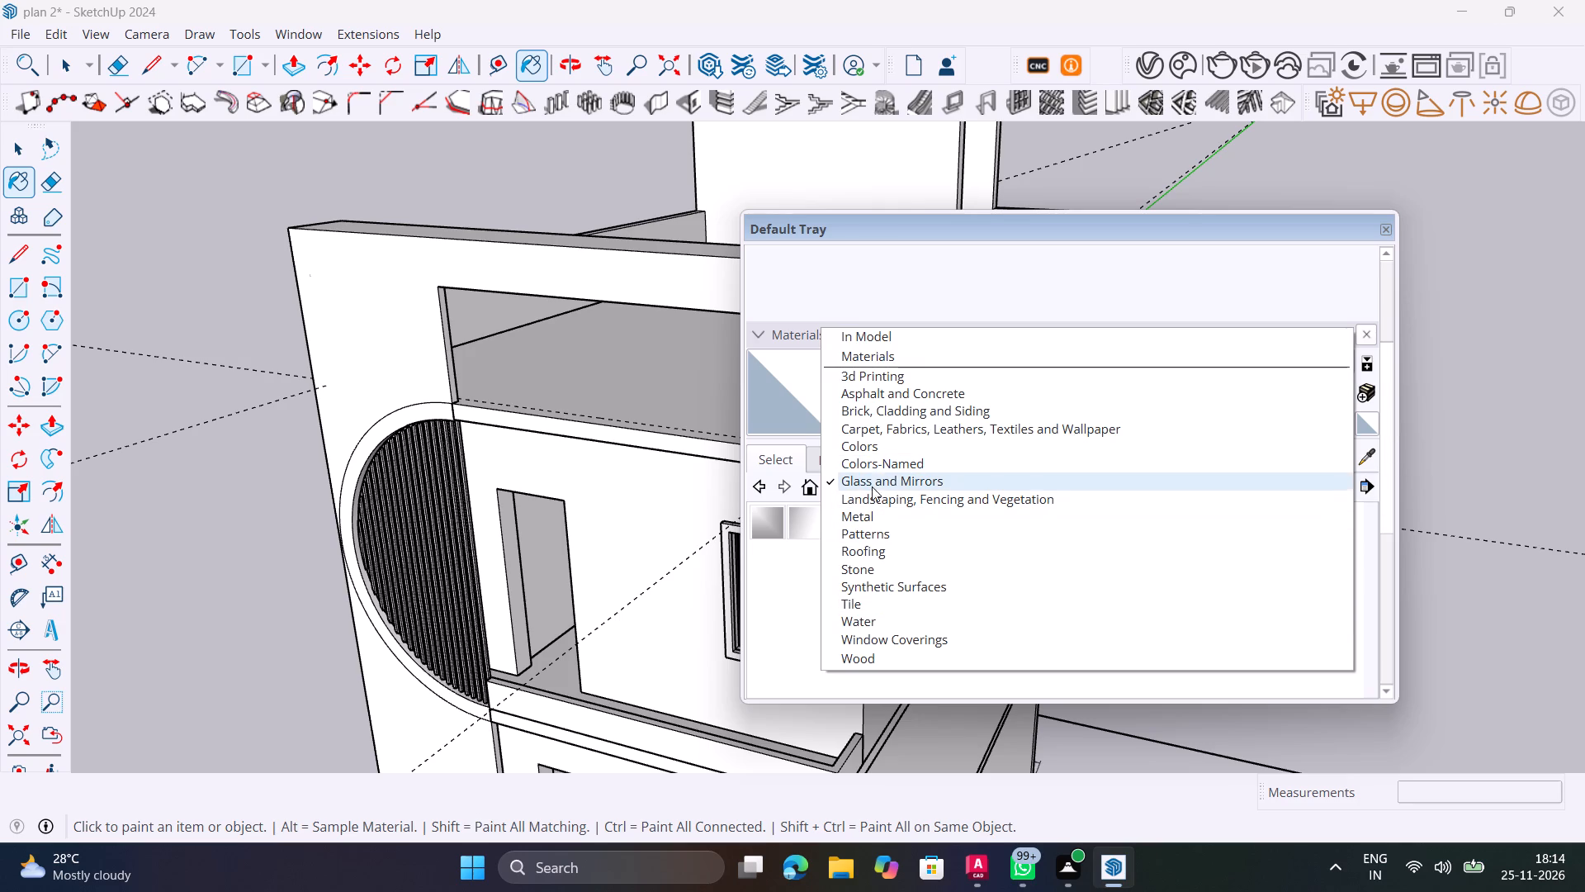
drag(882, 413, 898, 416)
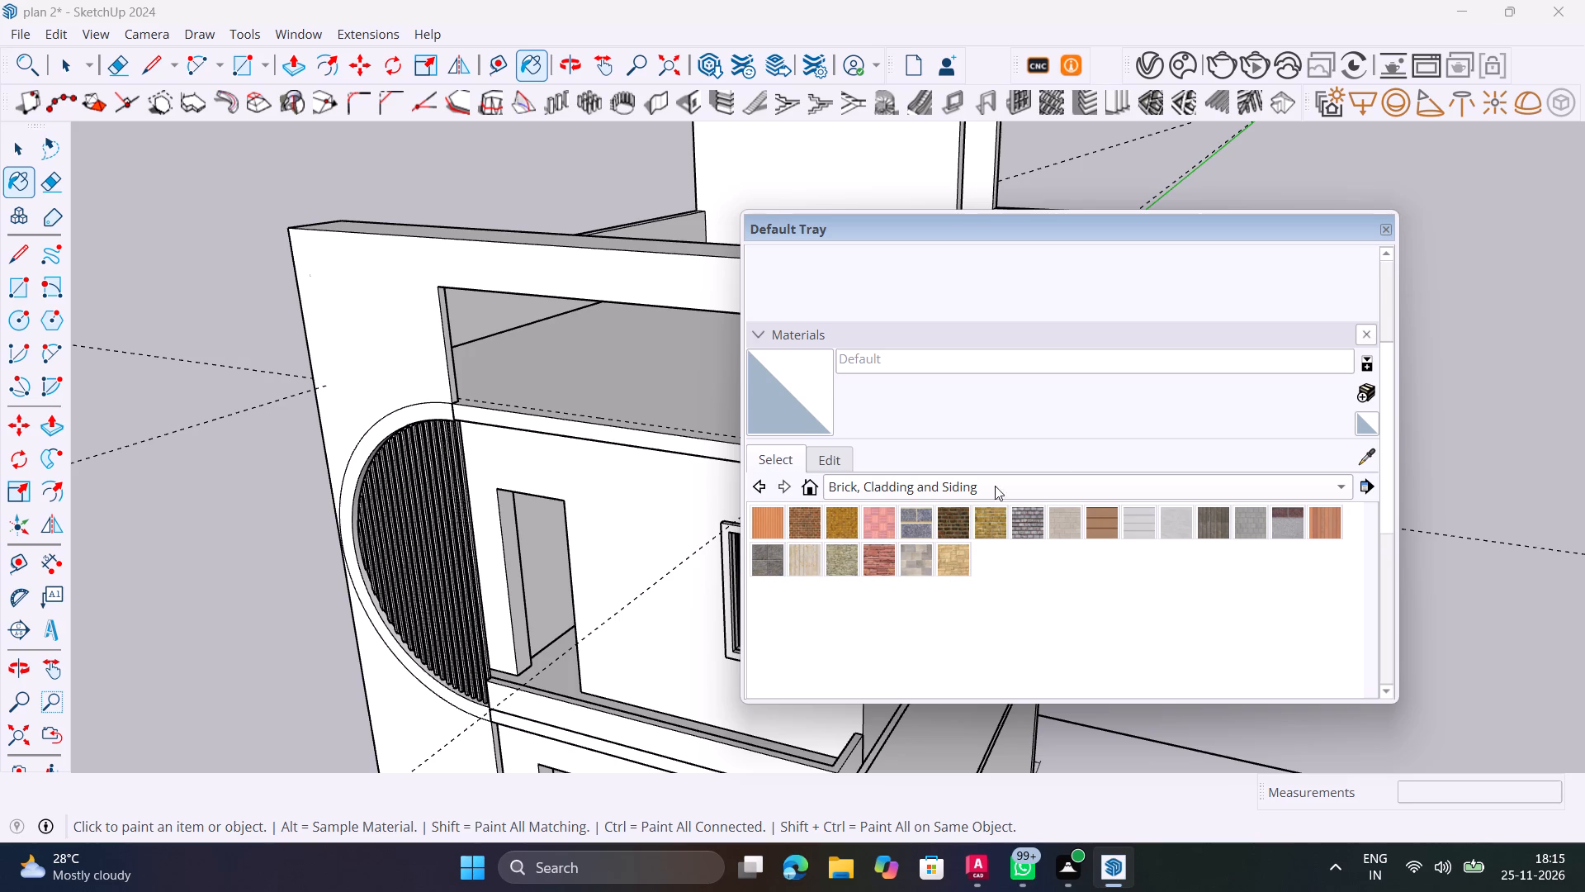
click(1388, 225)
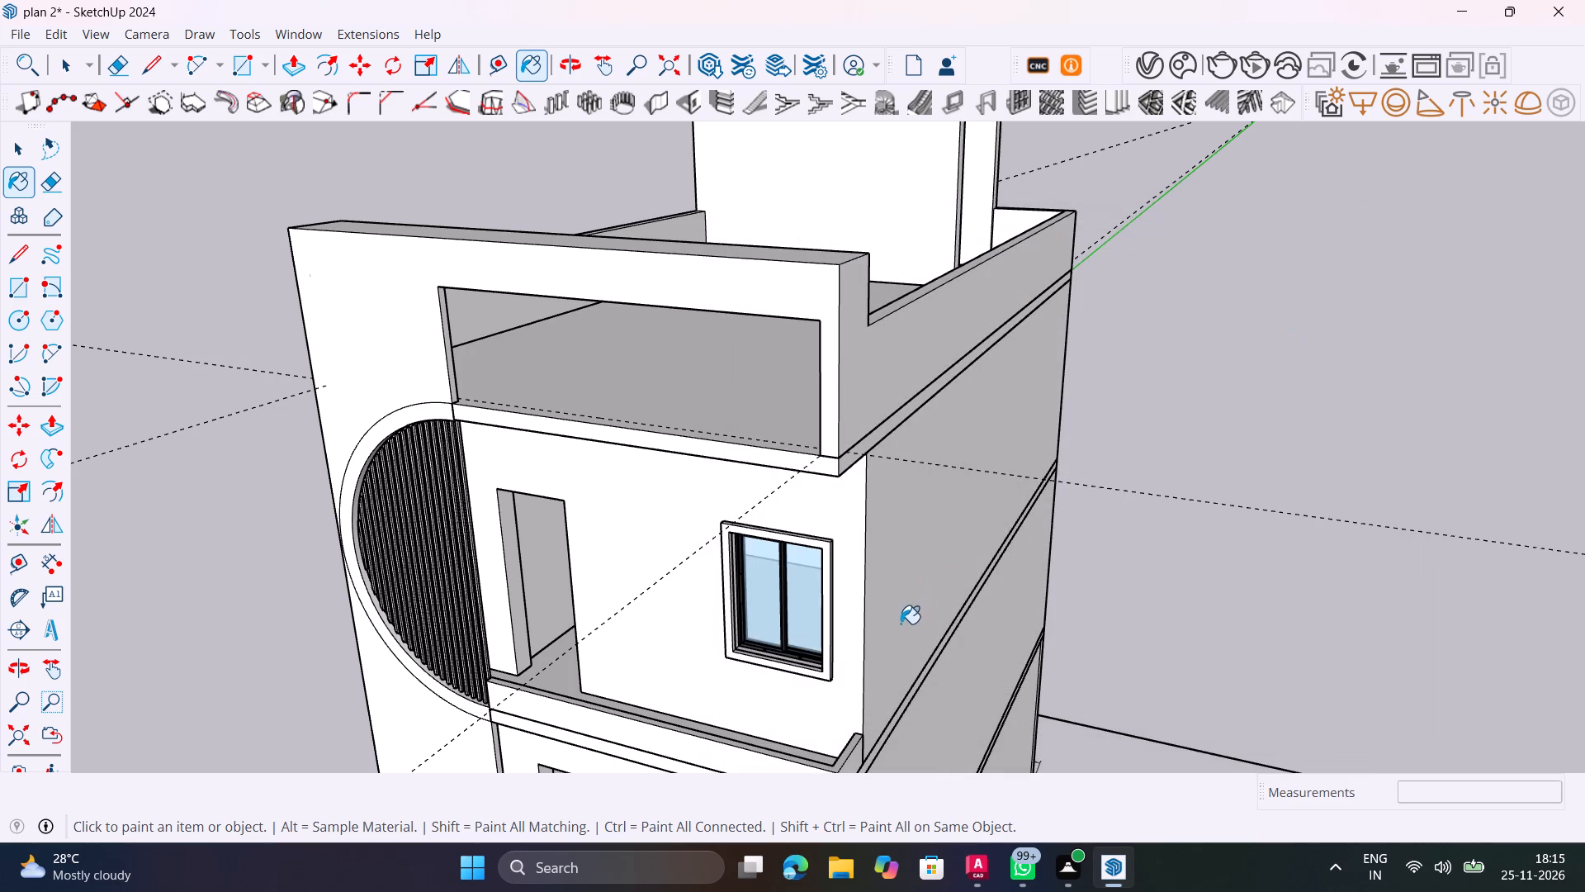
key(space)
Search the 3D Warehouse for JALI models.
shift+middle_drag(676, 639, 594, 638)
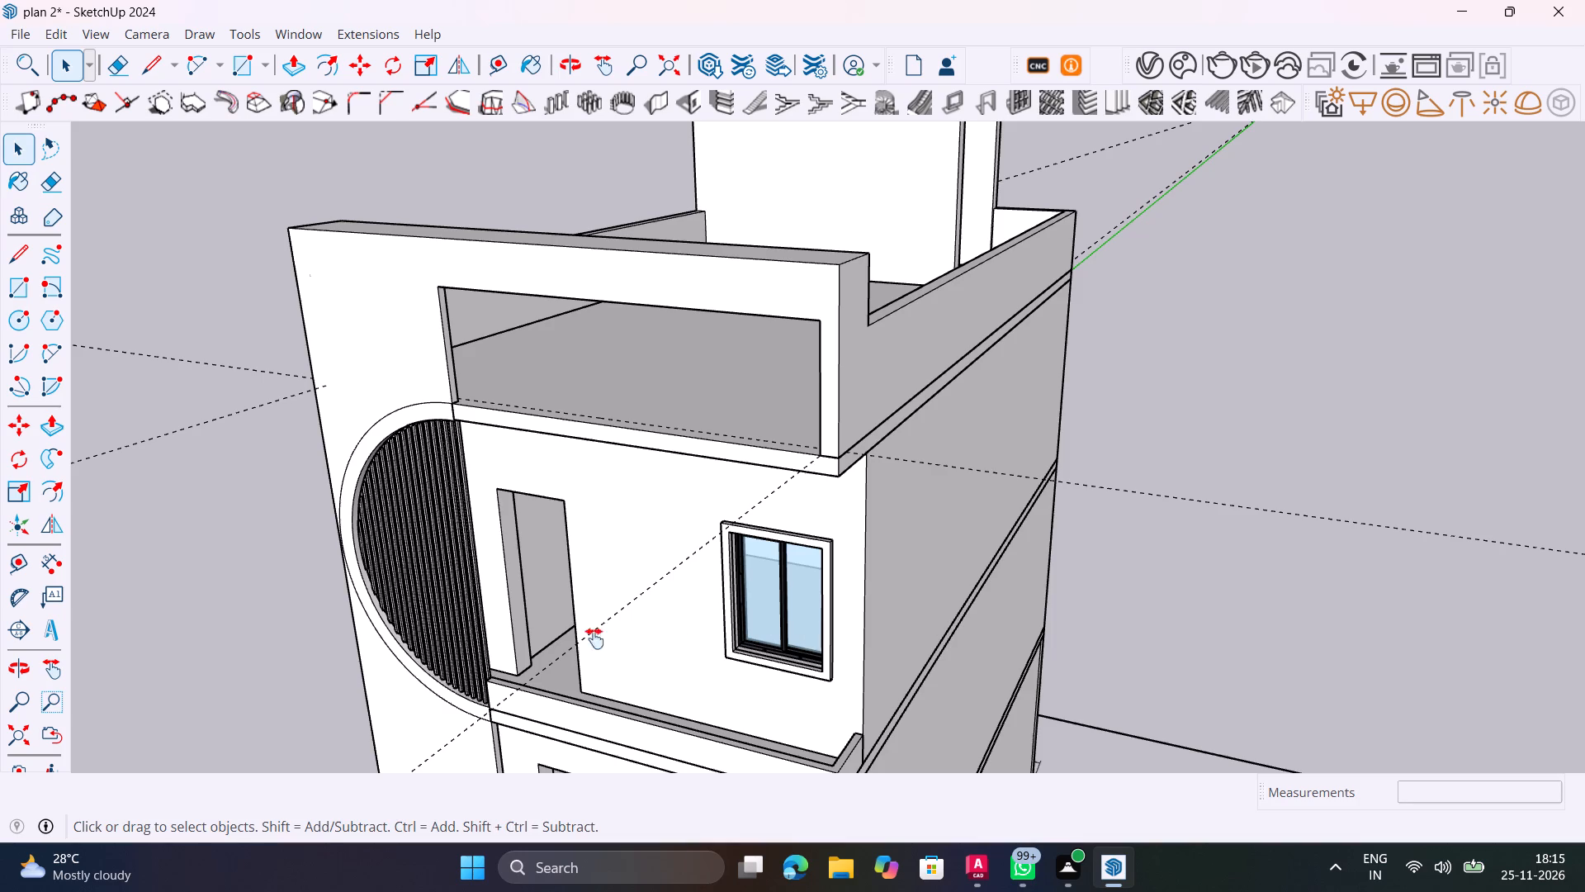
shift+middle_drag(594, 638, 601, 653)
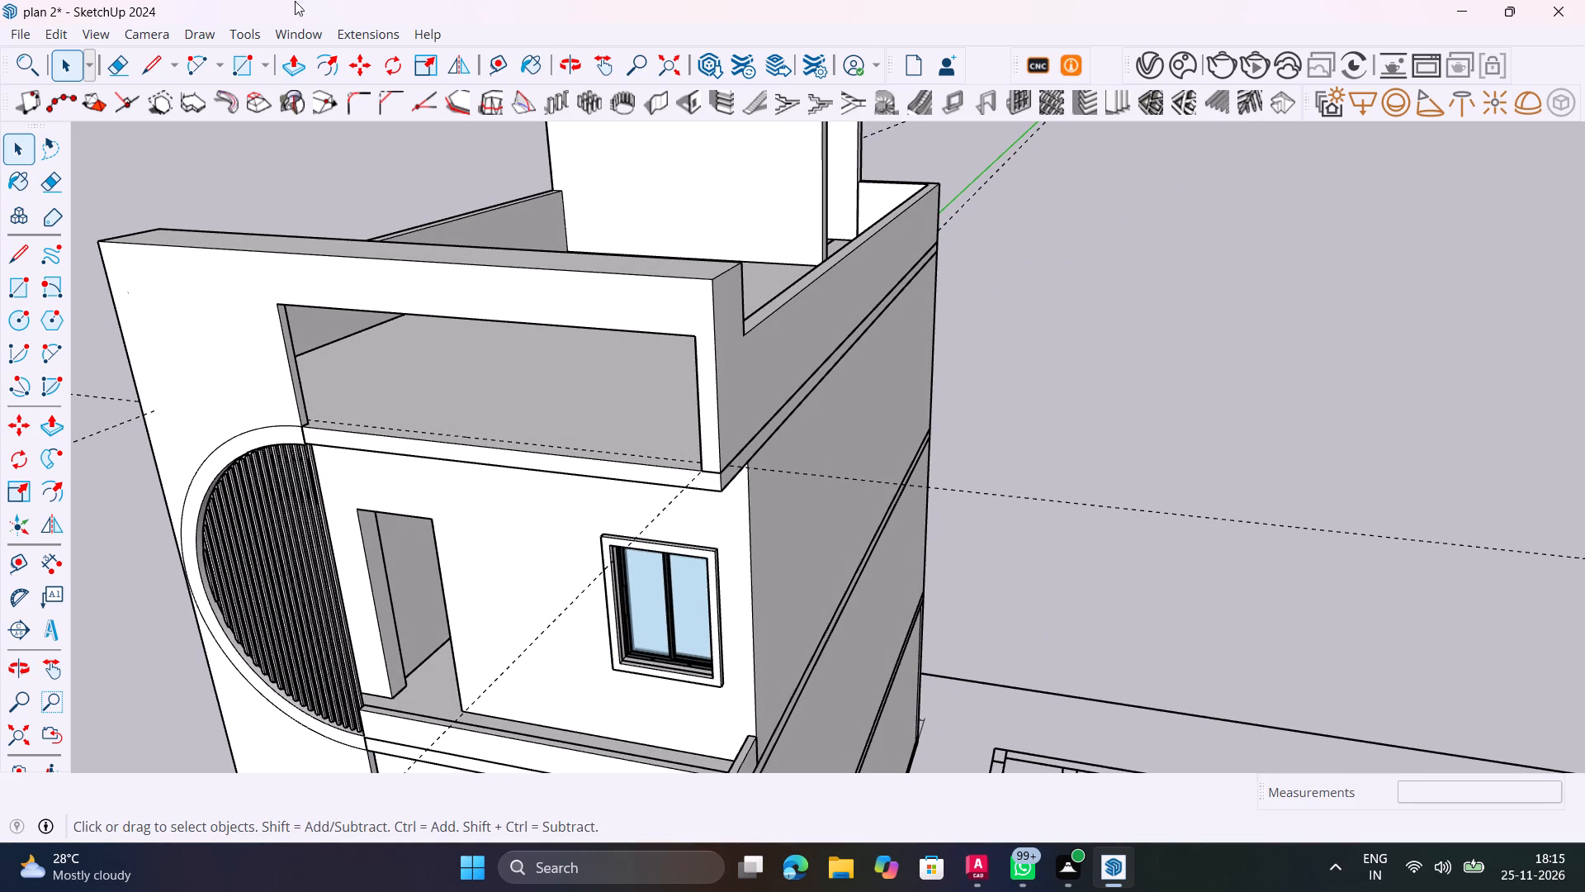
click(305, 32)
click(362, 191)
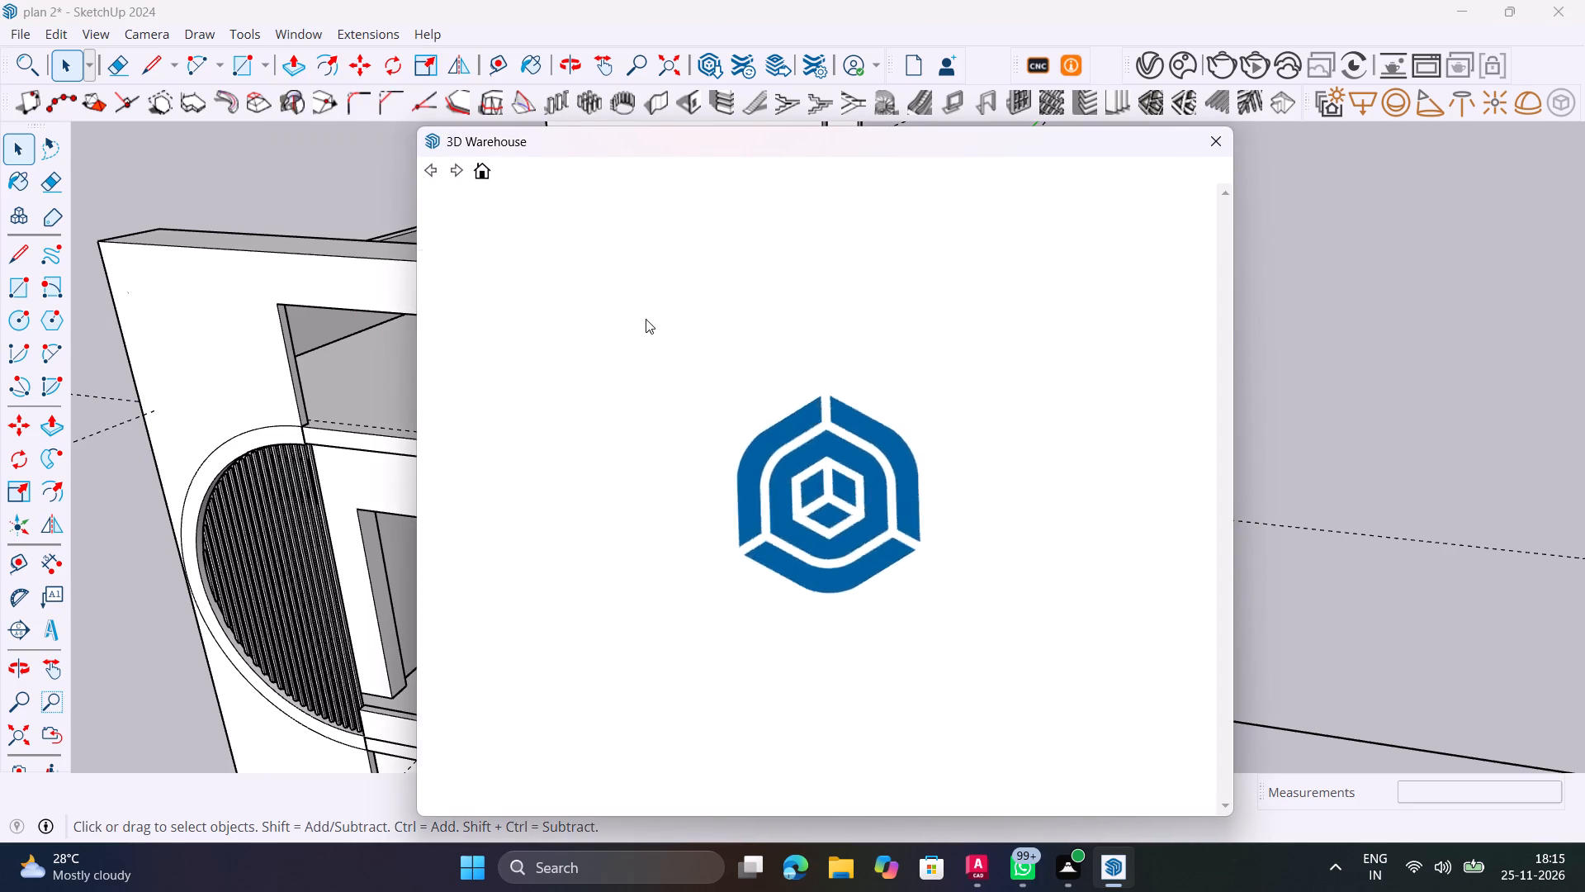
click(797, 228)
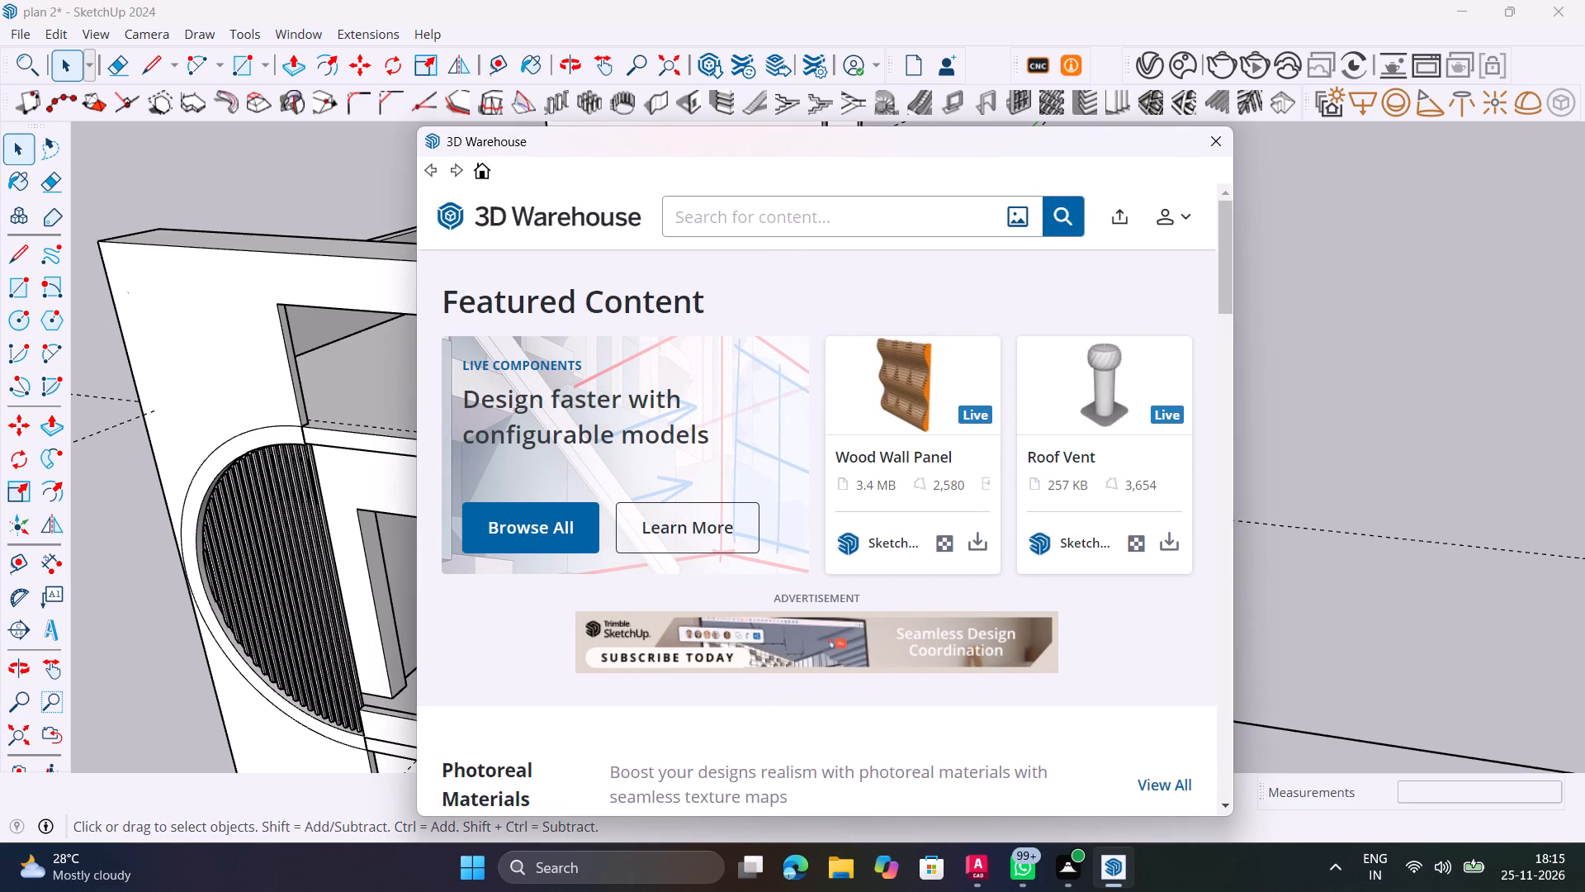
text(PERPET WALL)
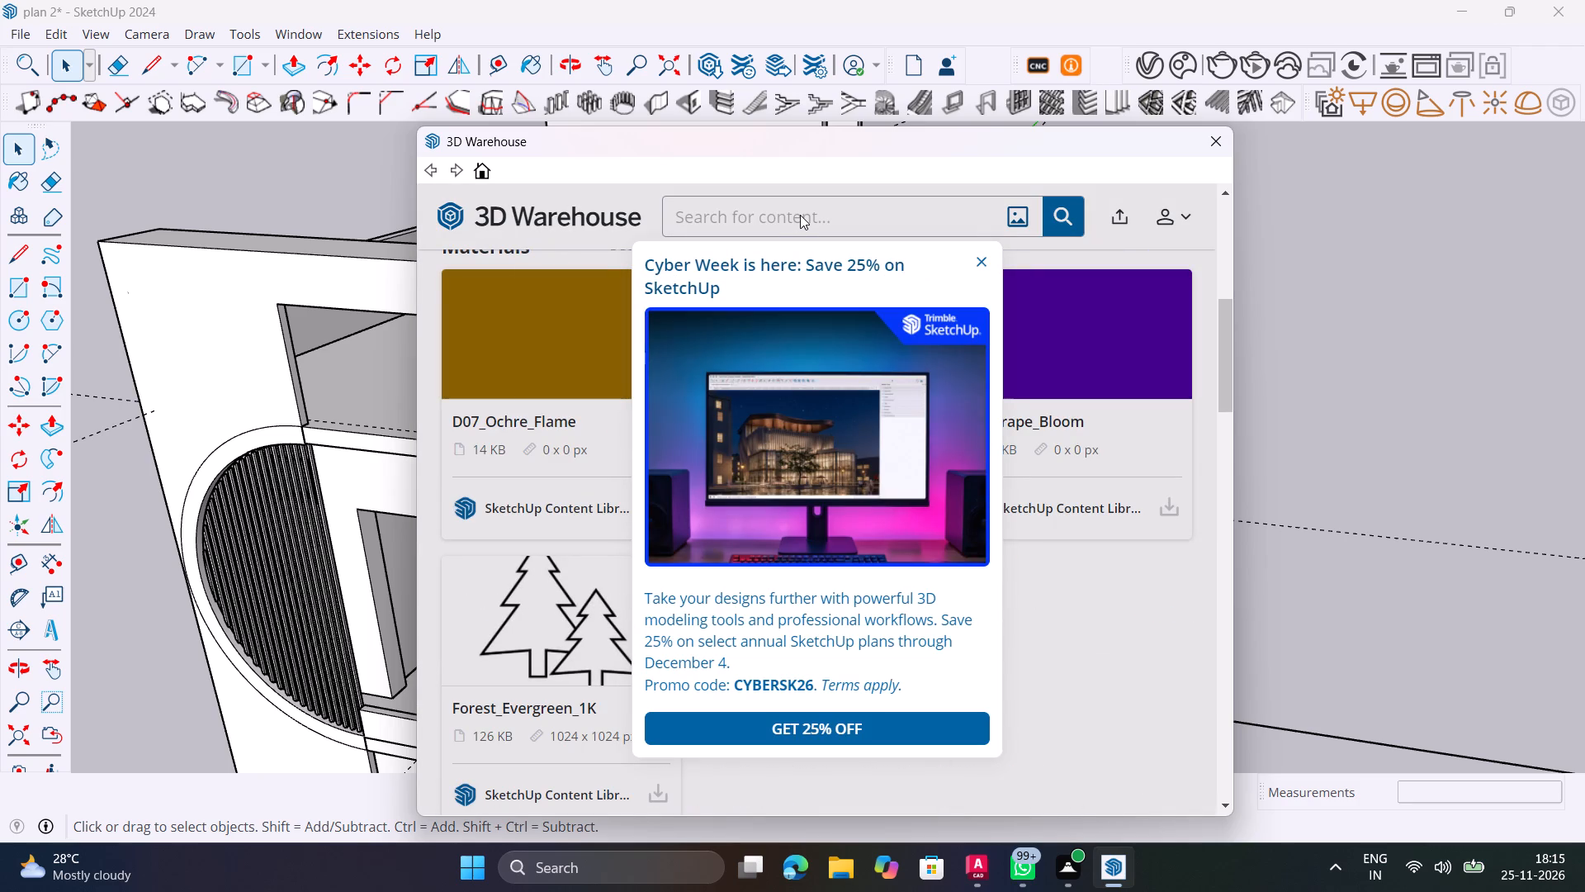
text(JAIL)
double_click(800, 215)
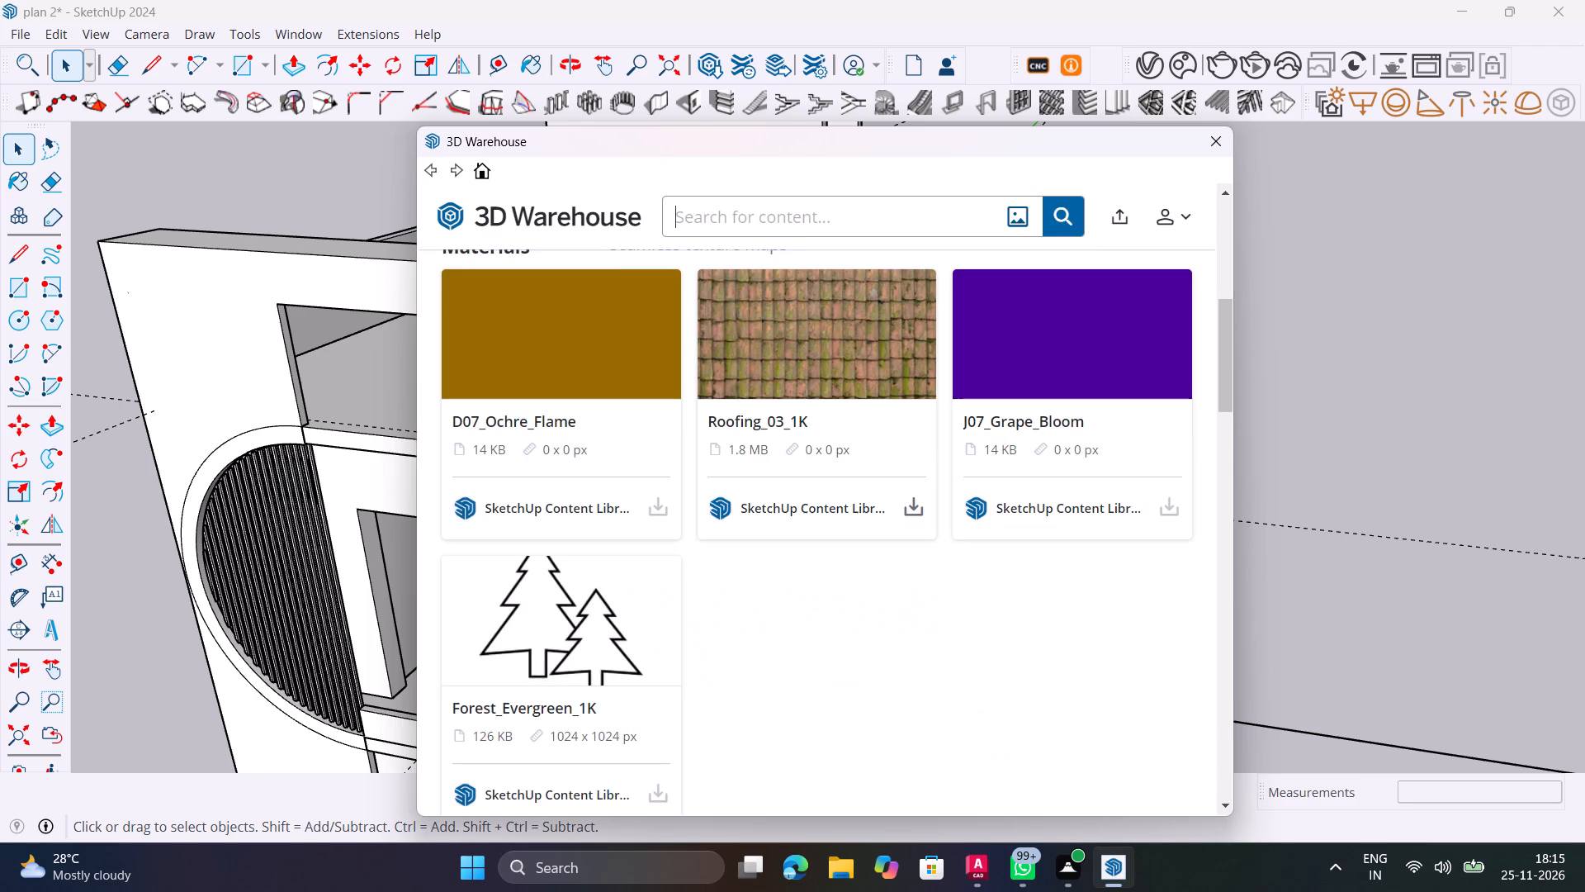
text(JALI)
key(Return)
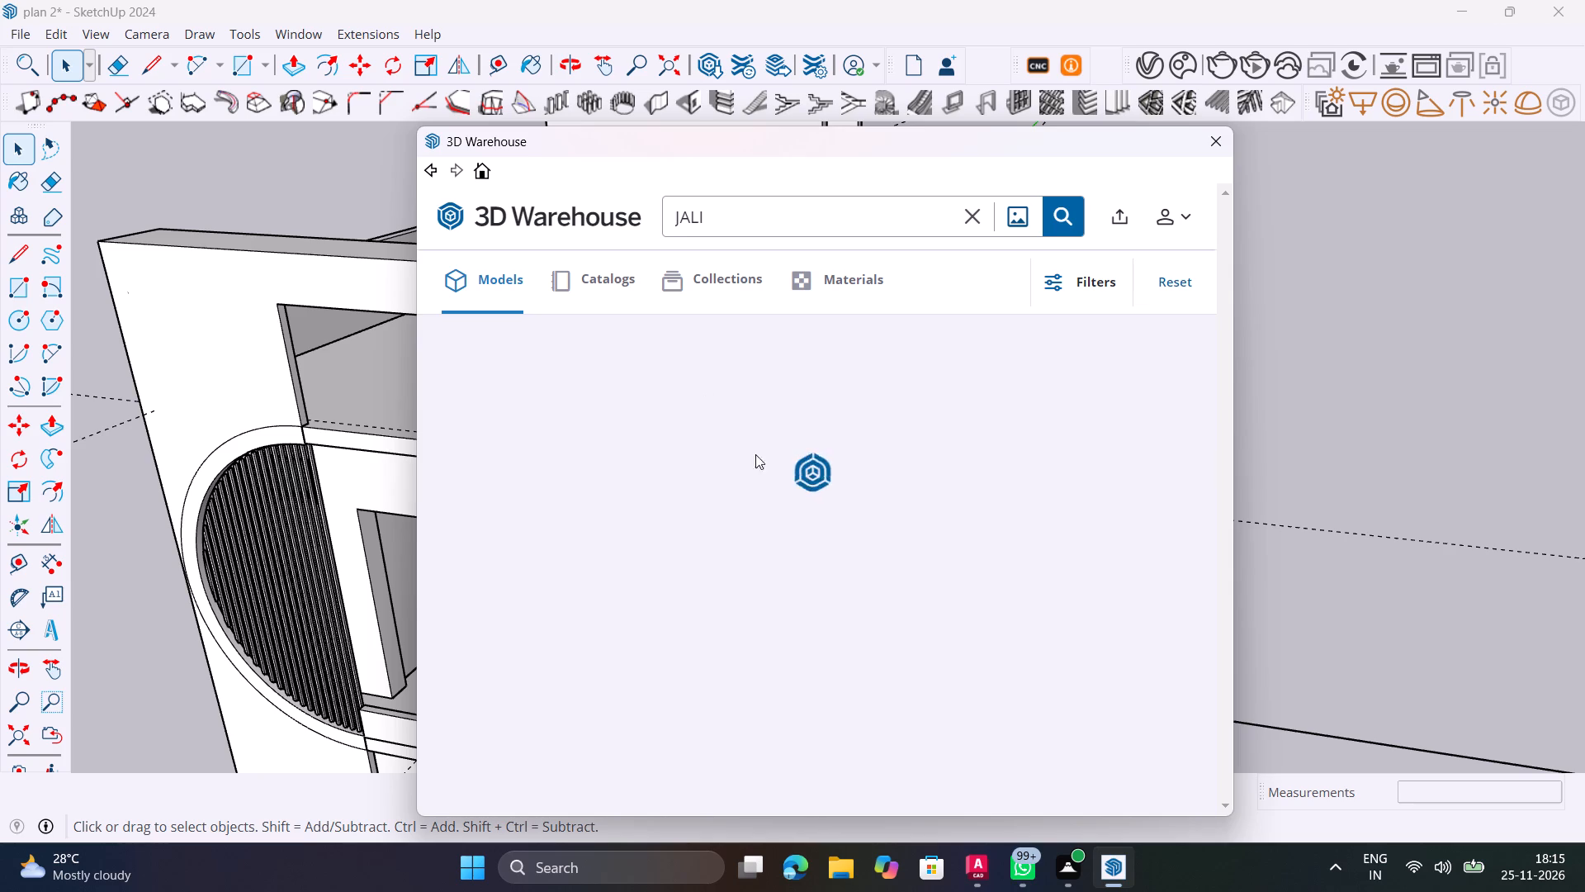
scroll(884, 524, down, 2)
click(763, 766)
right_click(763, 766)
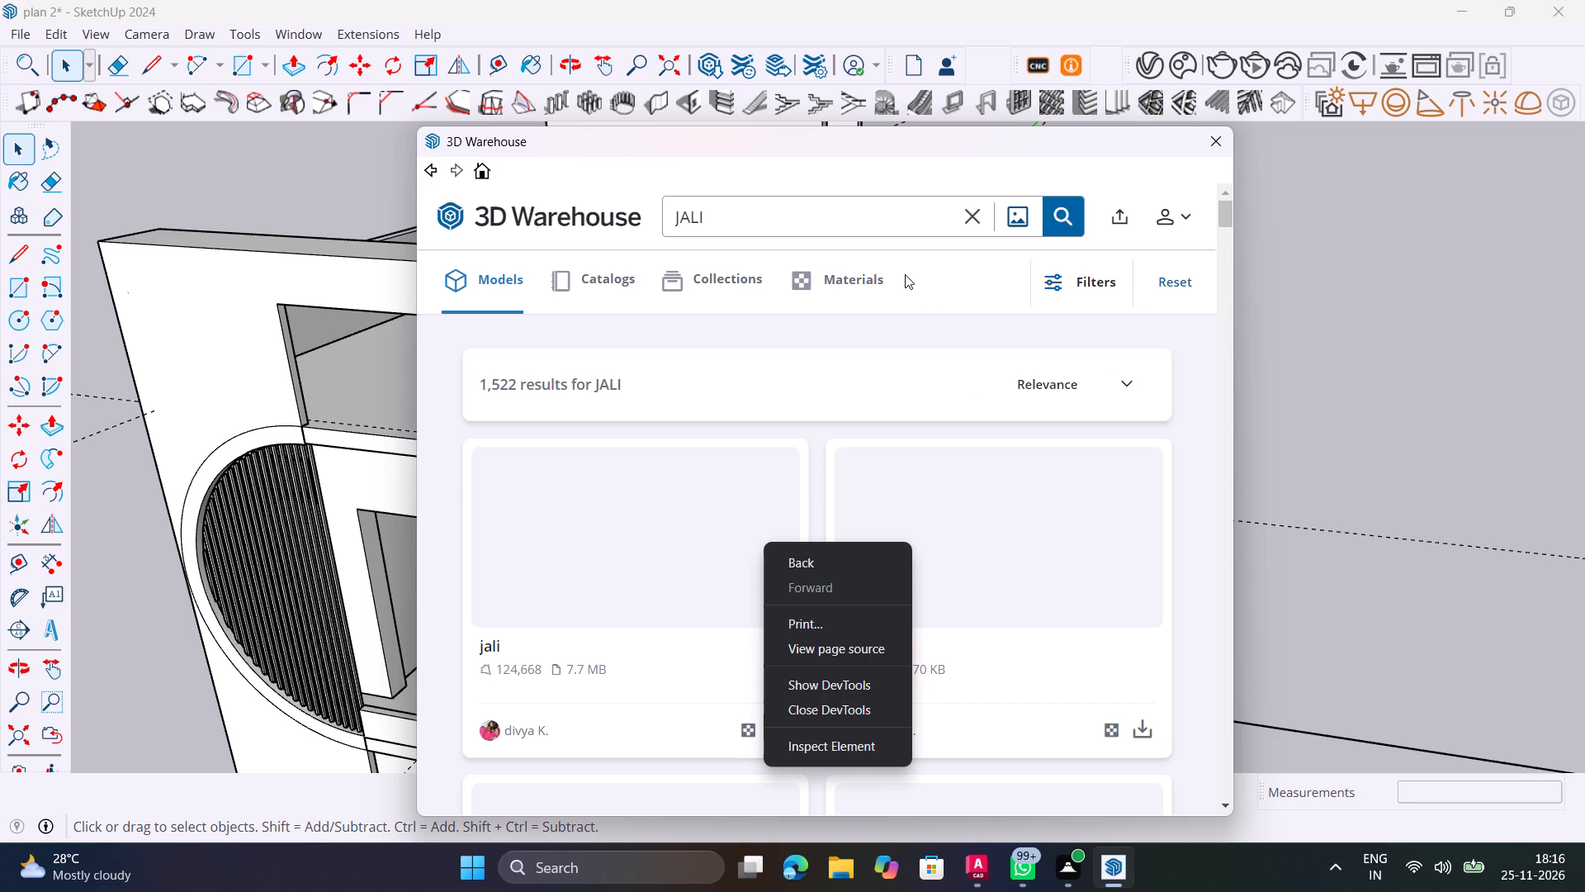
click(1067, 211)
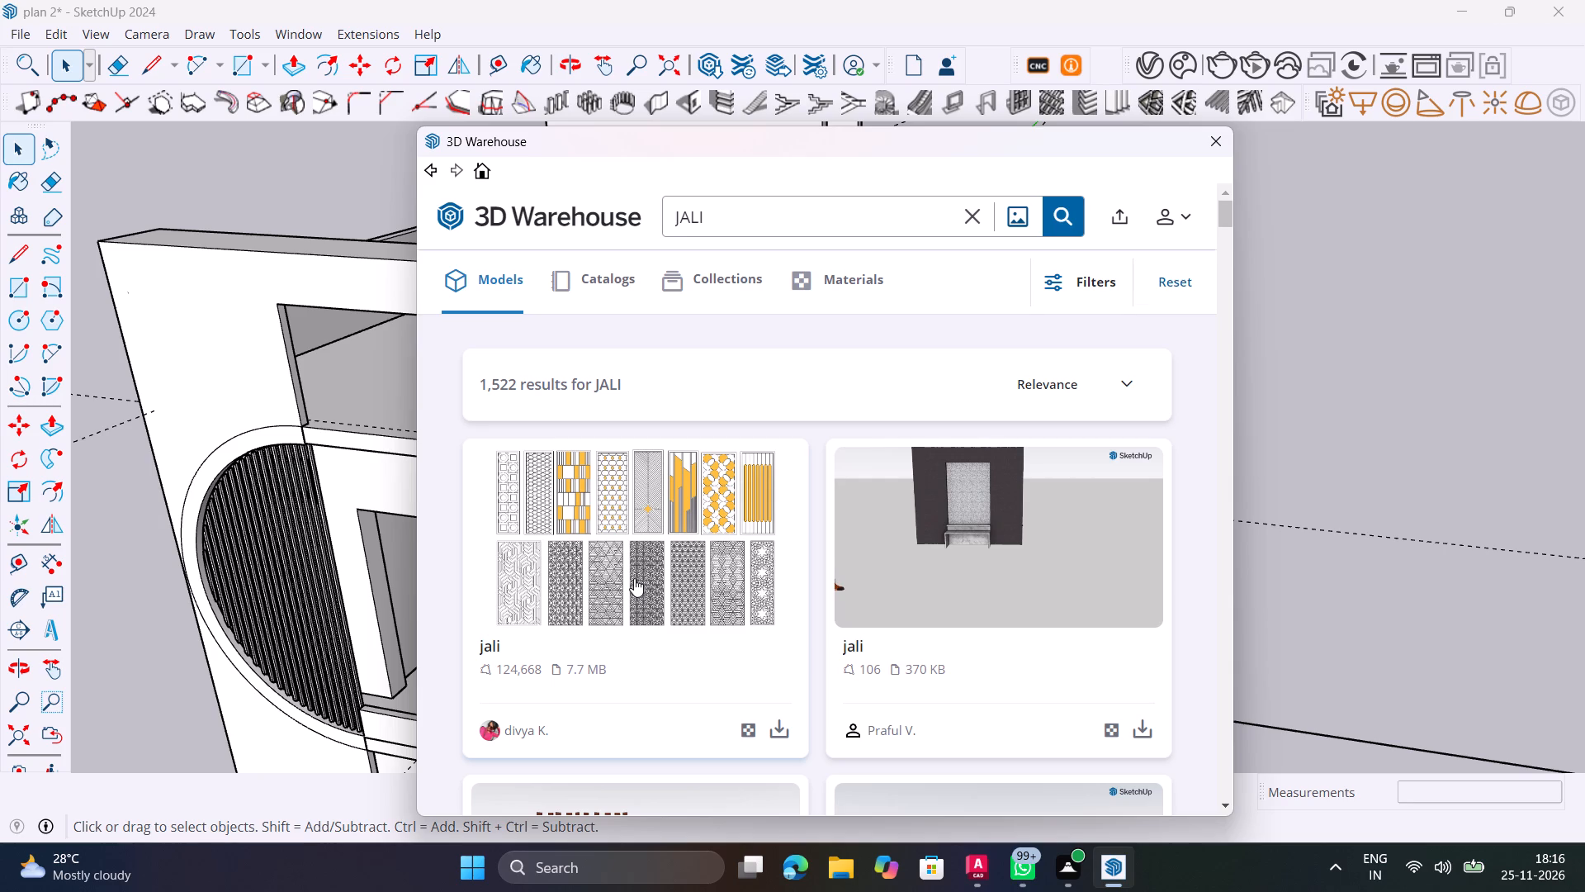
Examine the JALI search results for a screen design suited to the house facade, and close 3D Warehouse.
scroll(752, 584, down, 4)
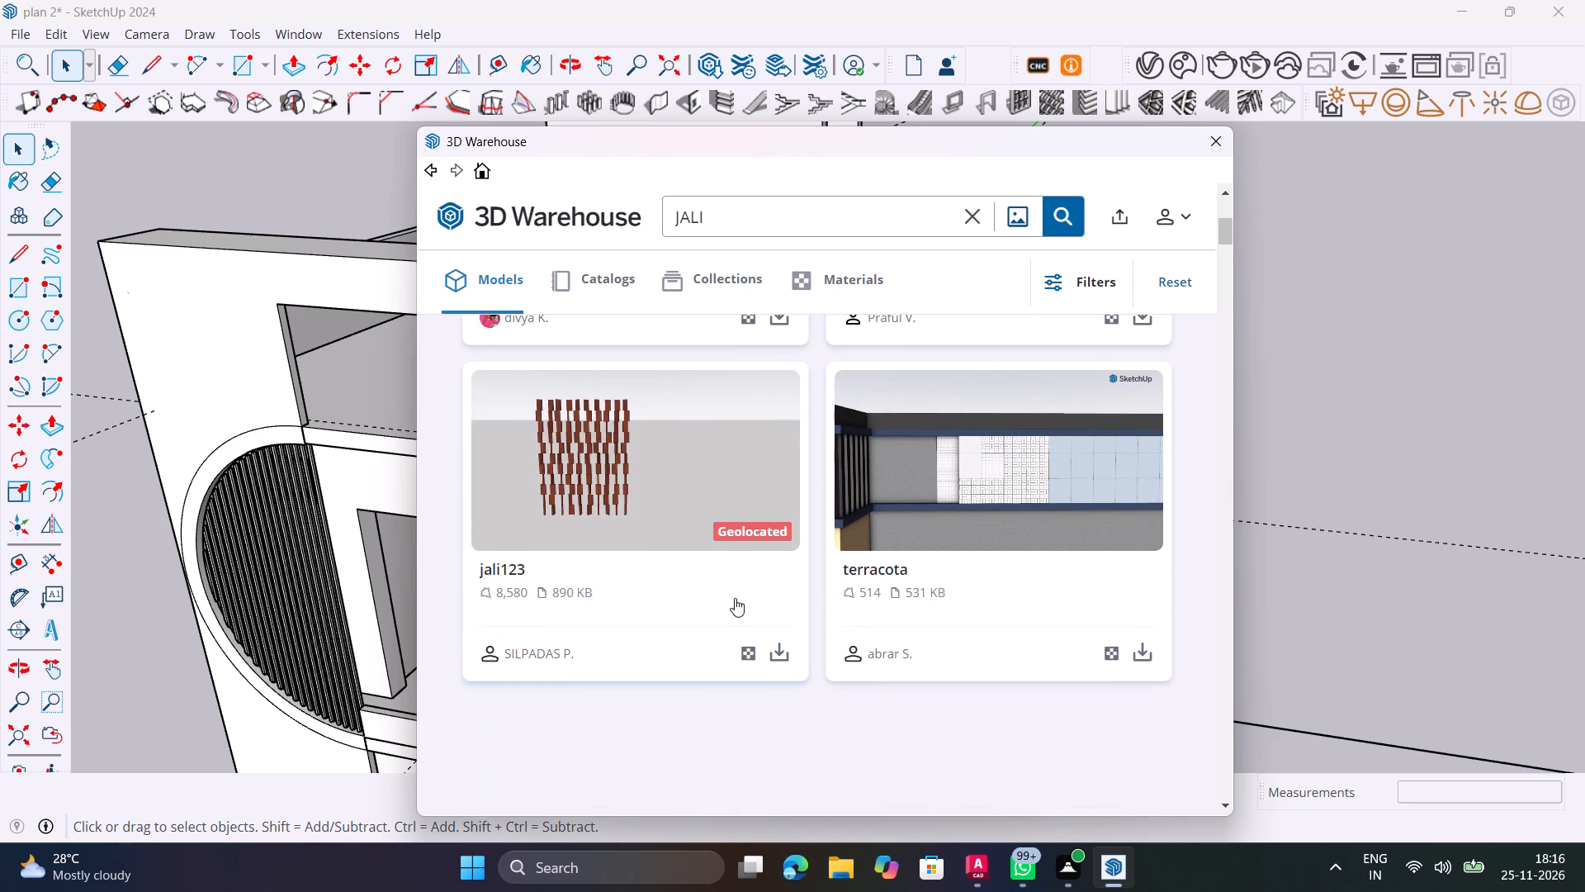
scroll(714, 610, down, 8)
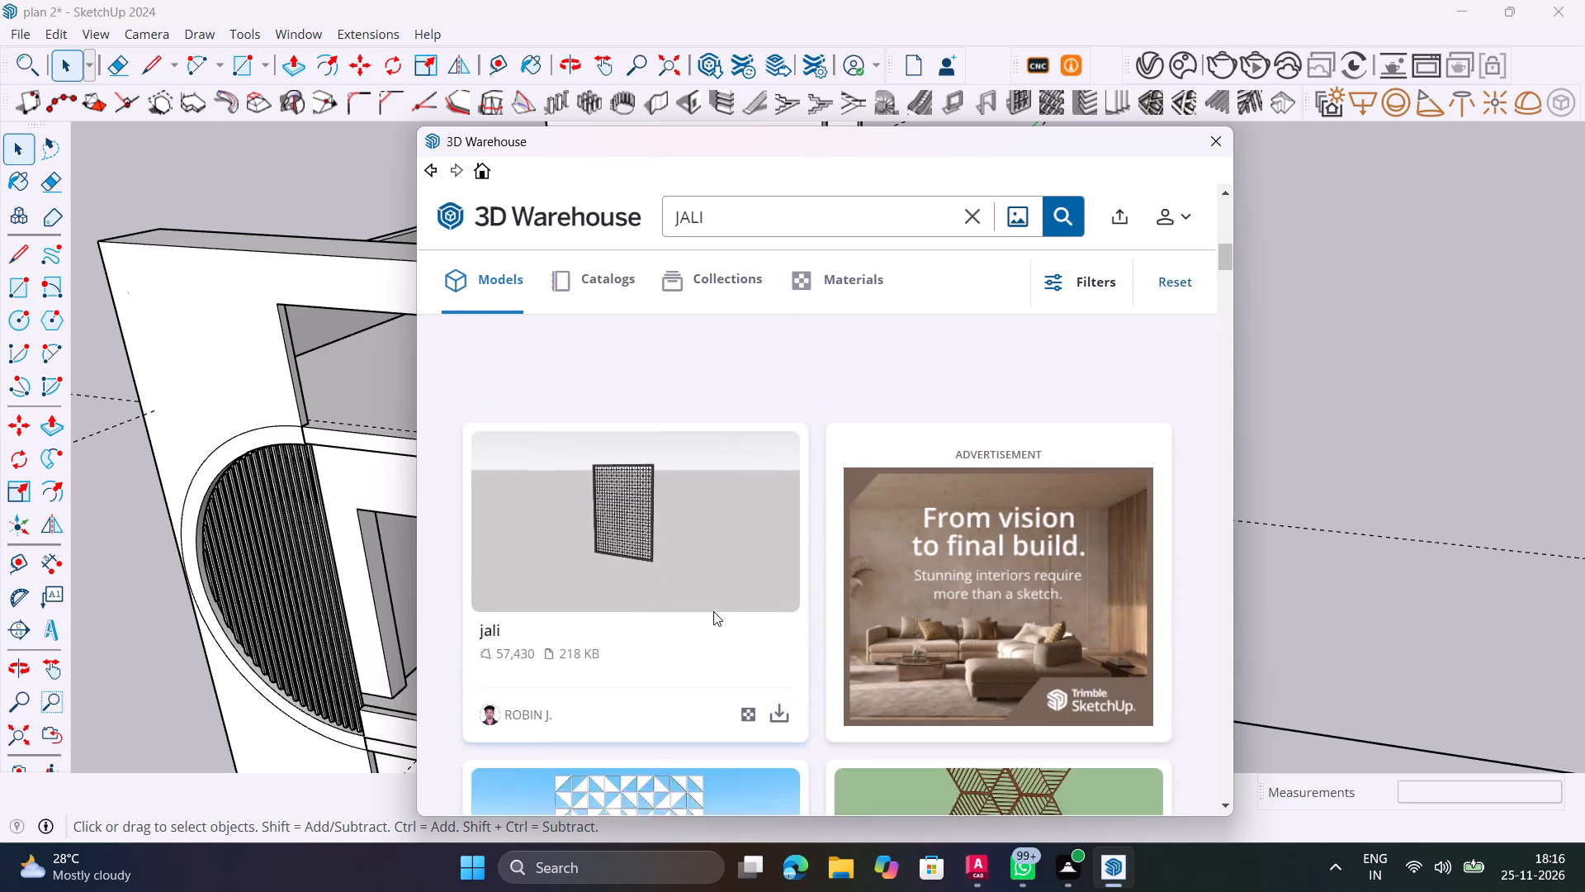
scroll(713, 611, down, 5)
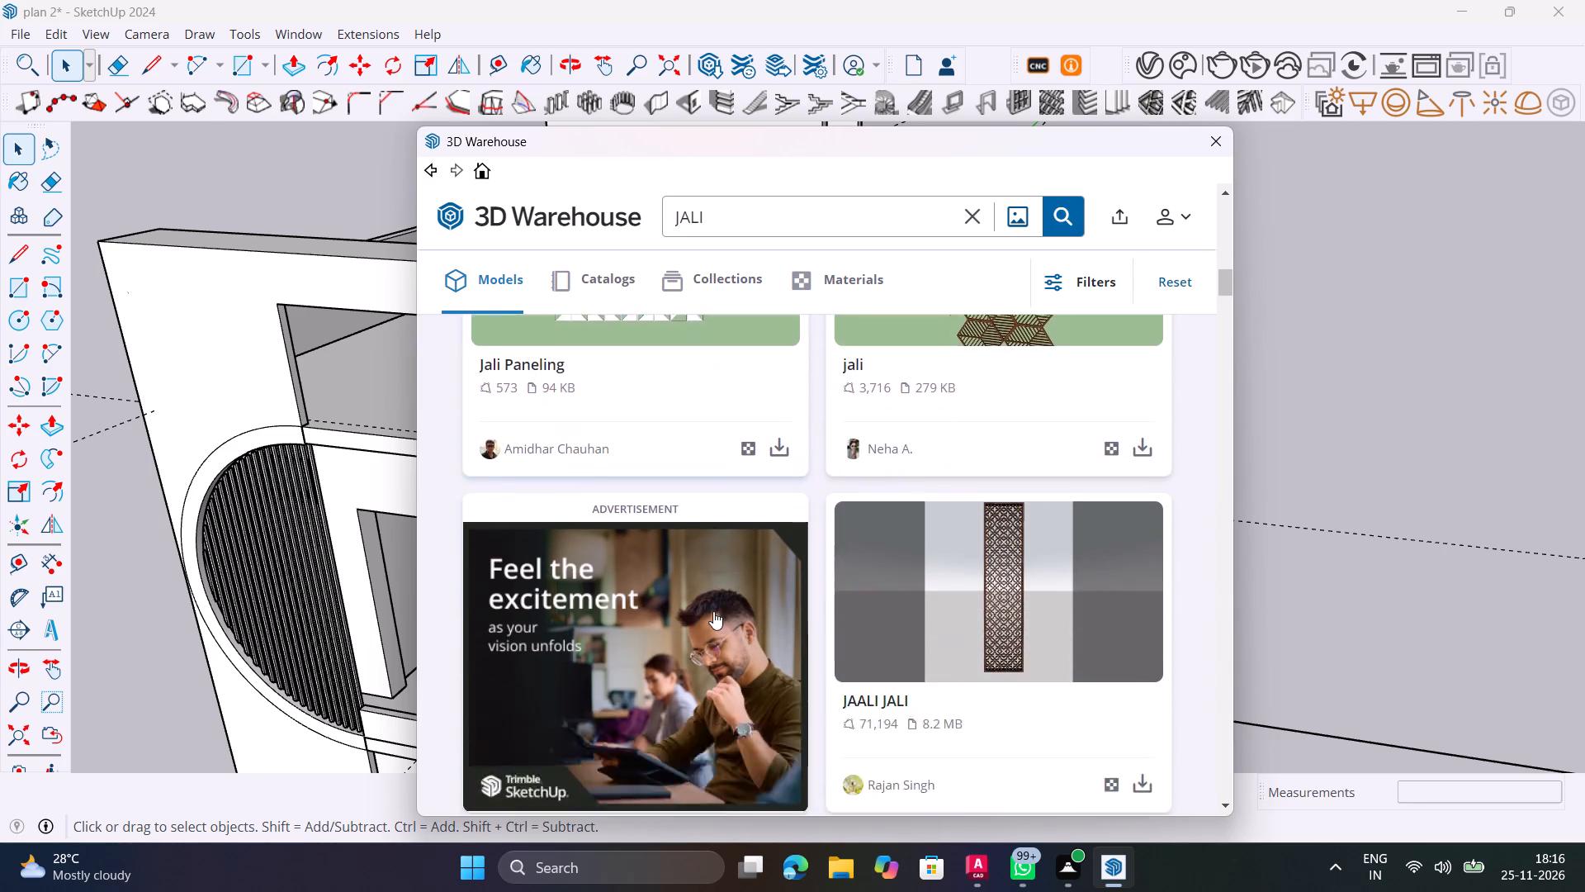
scroll(713, 611, down, 5)
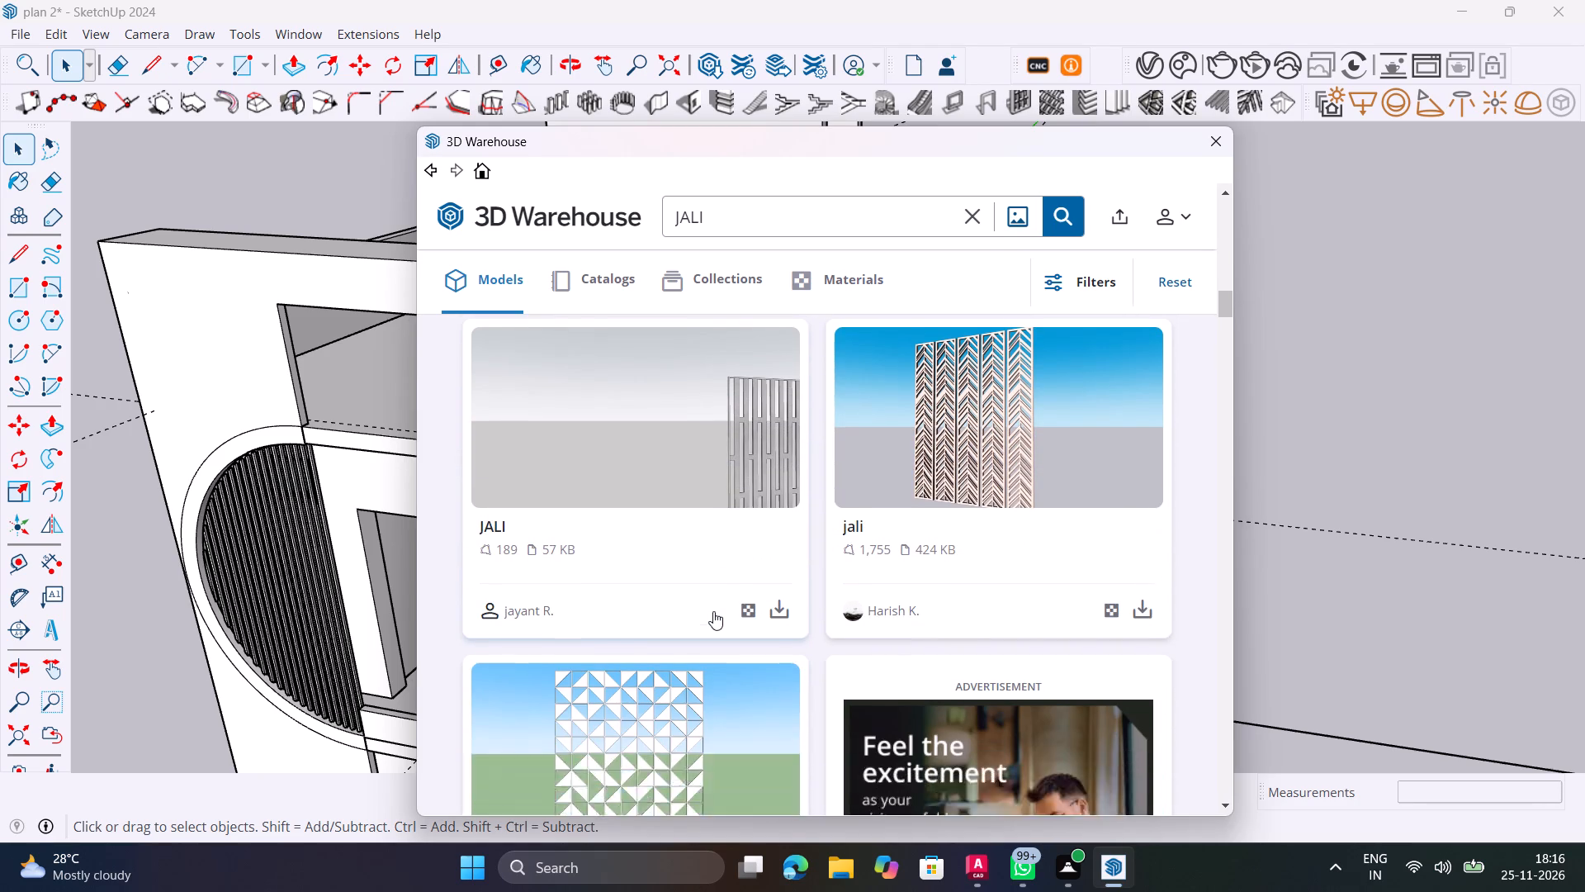
scroll(713, 611, down, 4)
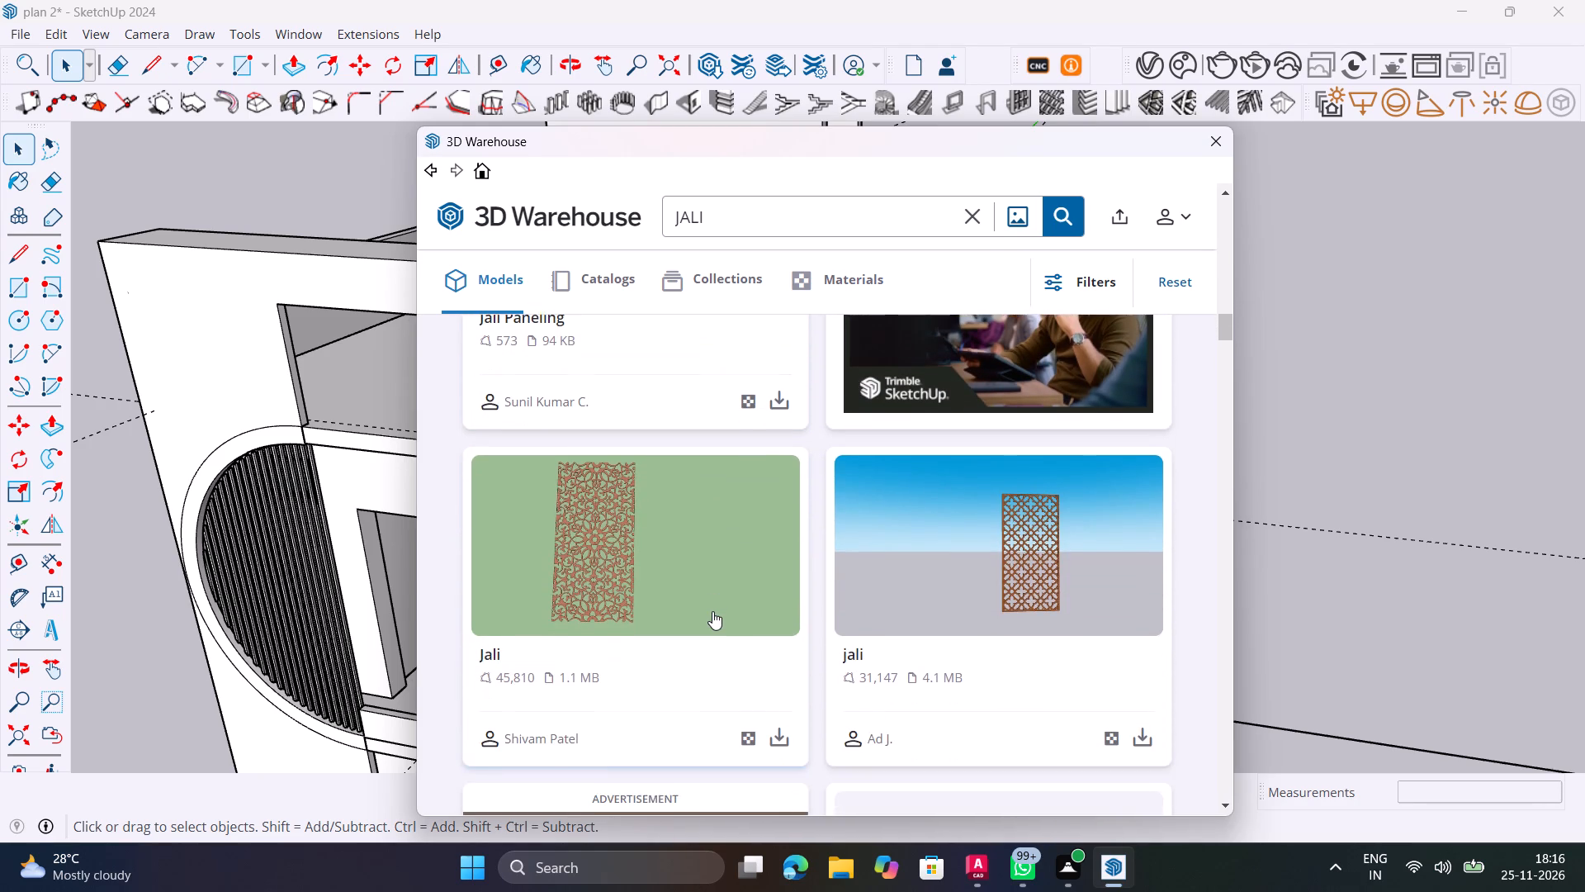
scroll(712, 611, down, 6)
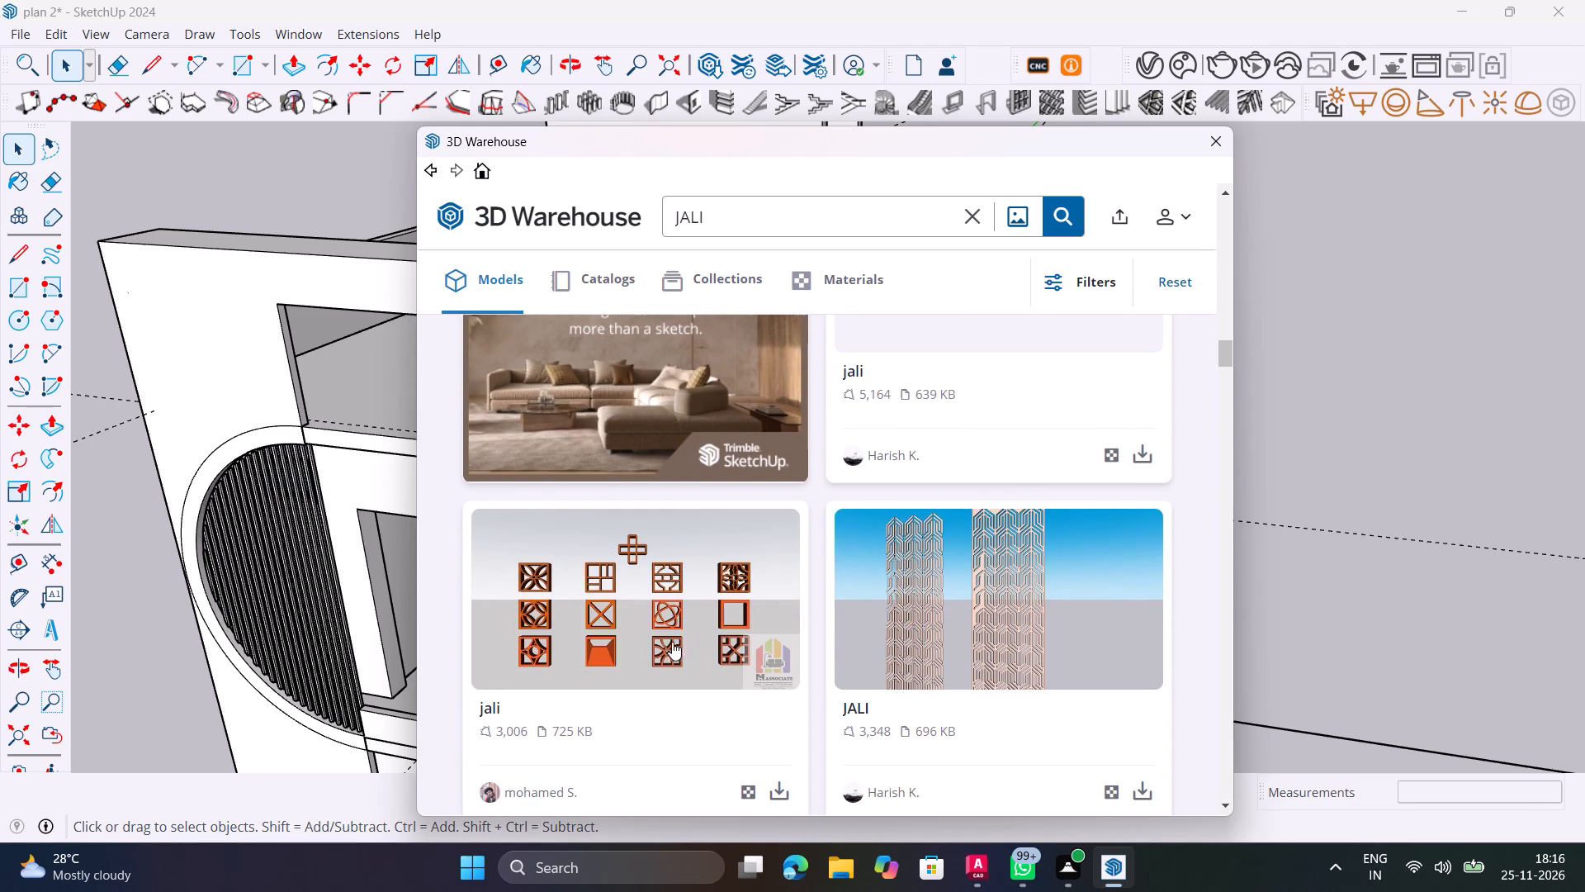
scroll(532, 568, up, 4)
scroll(532, 568, down, 4)
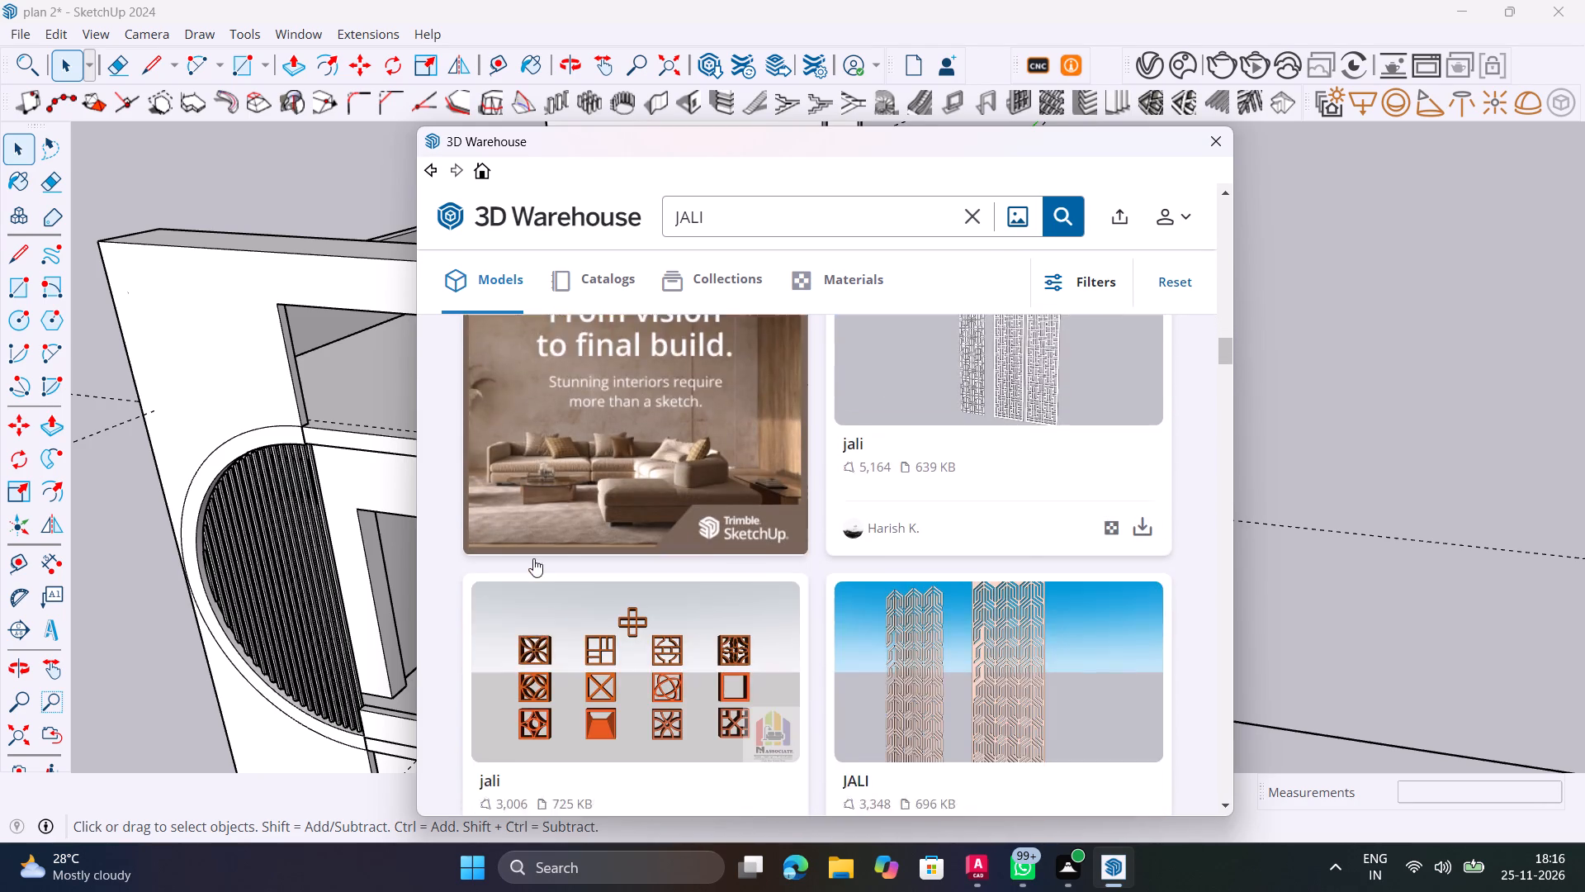
scroll(532, 556, down, 5)
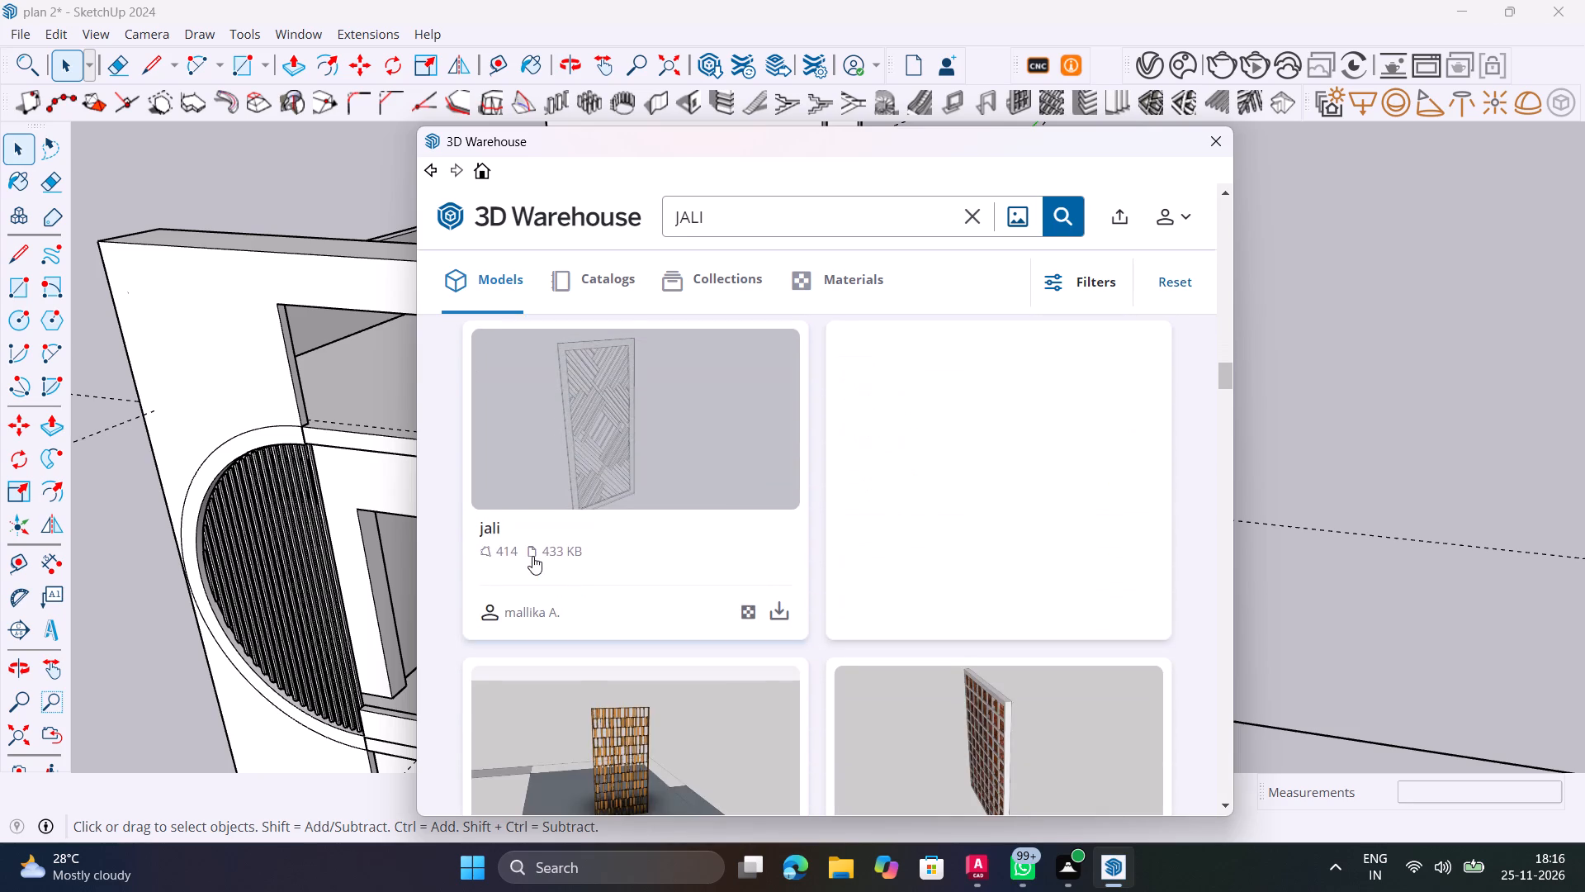
scroll(532, 556, down, 8)
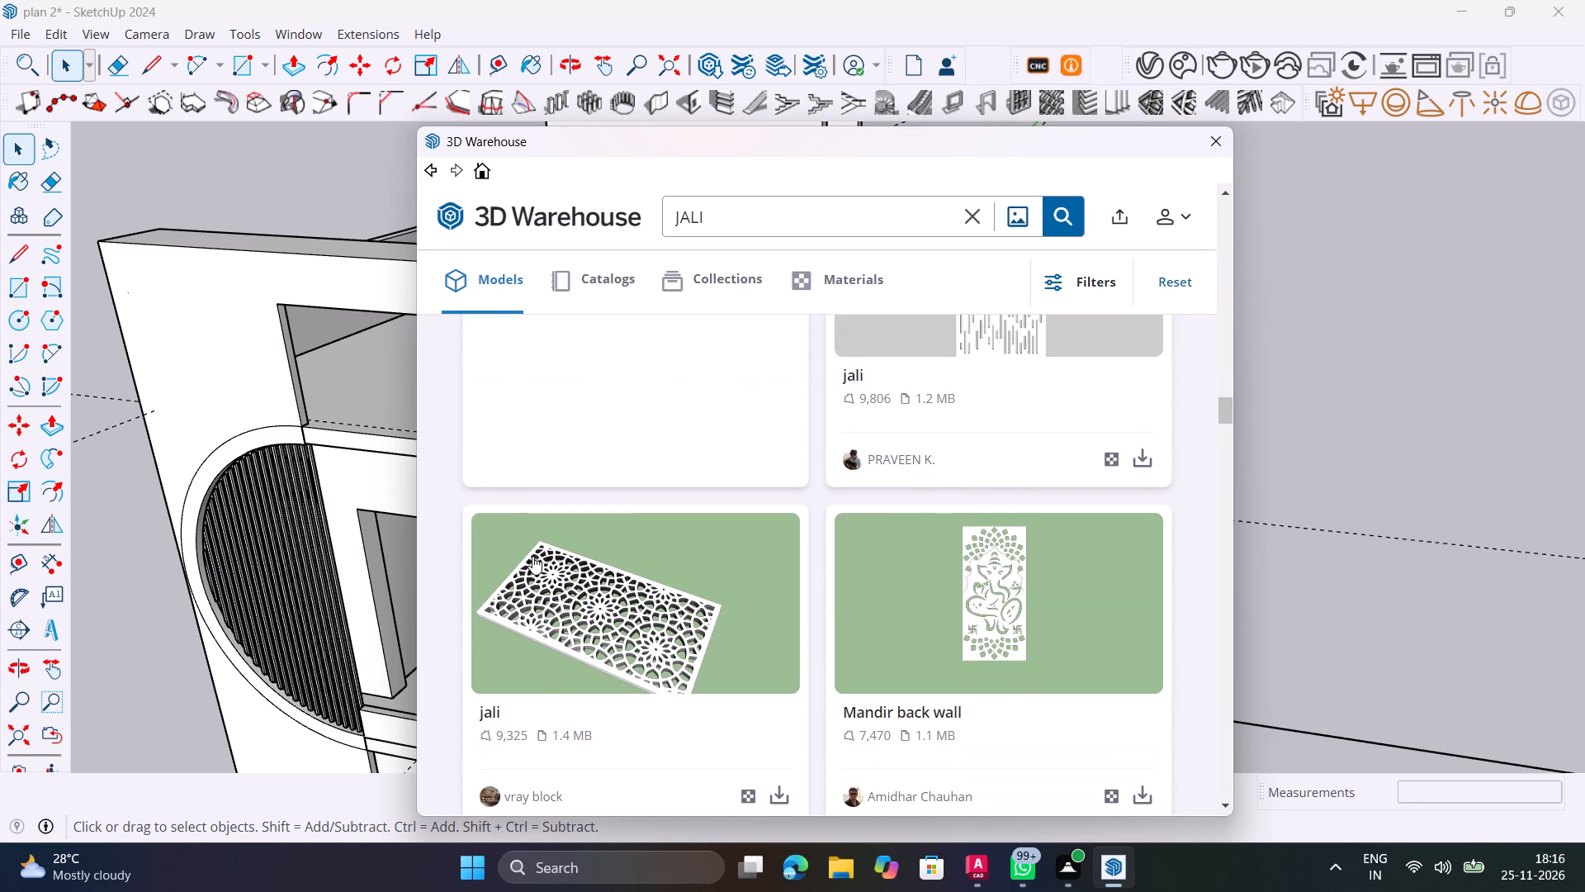
scroll(532, 556, down, 4)
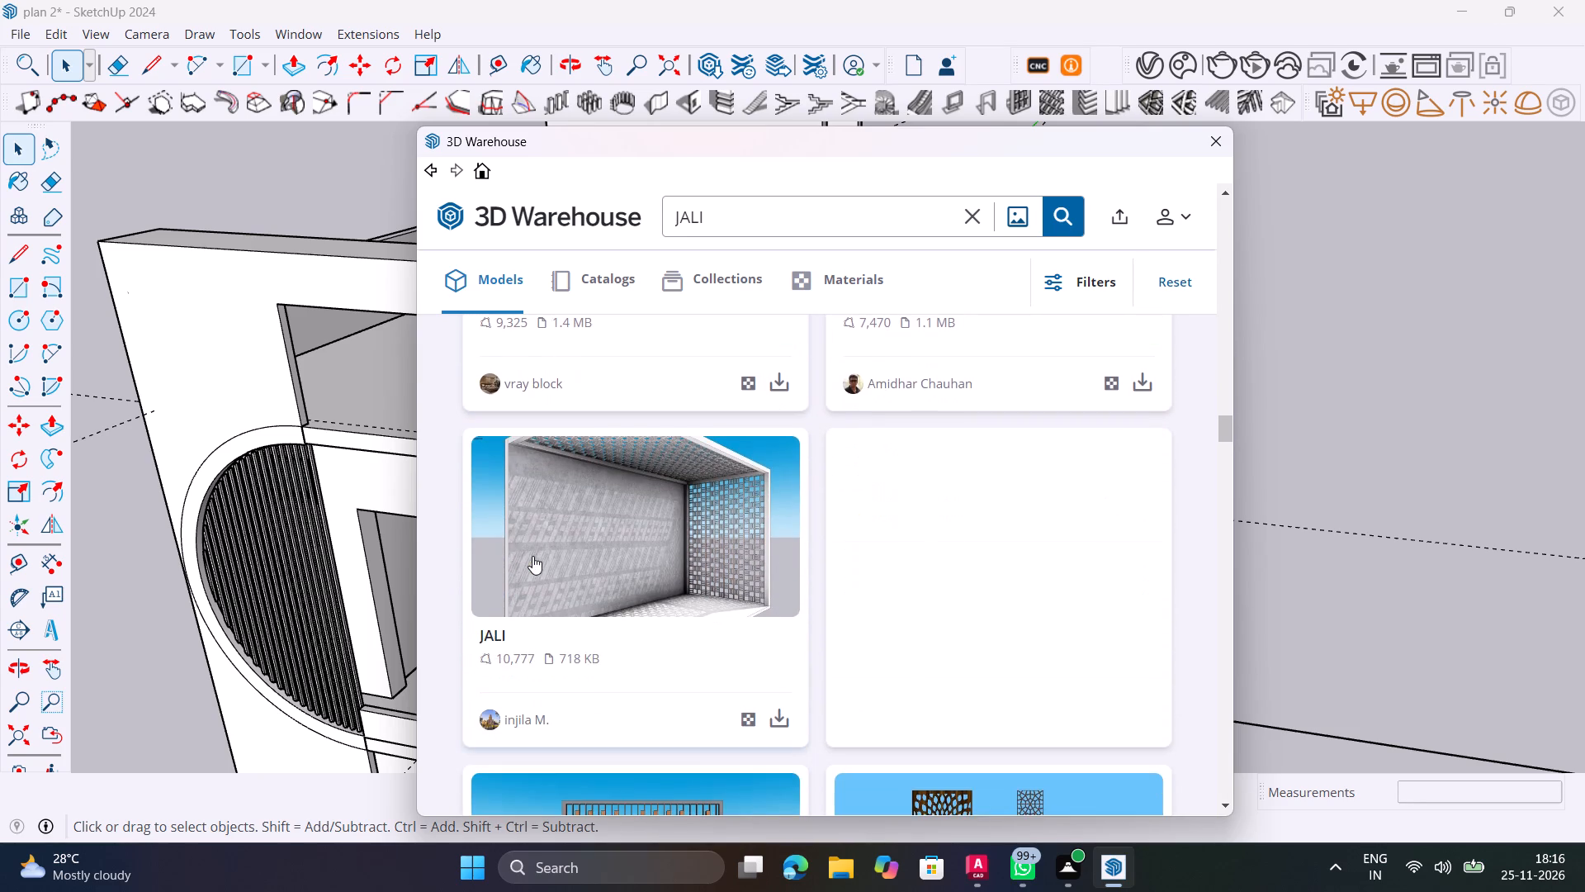
scroll(532, 556, down, 12)
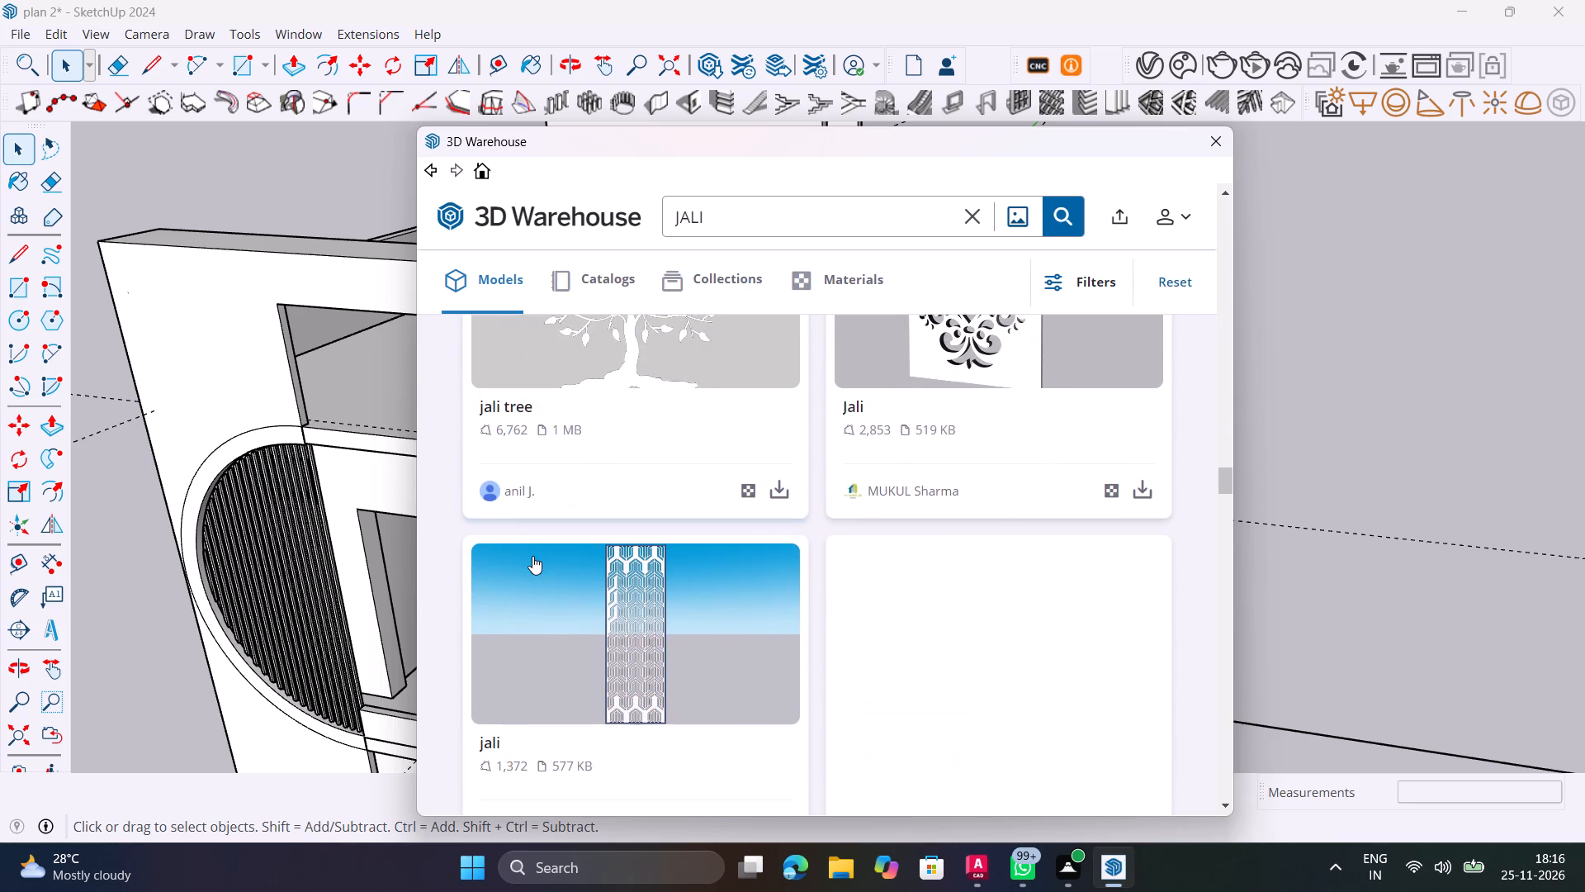
scroll(532, 556, down, 18)
scroll(521, 566, down, 9)
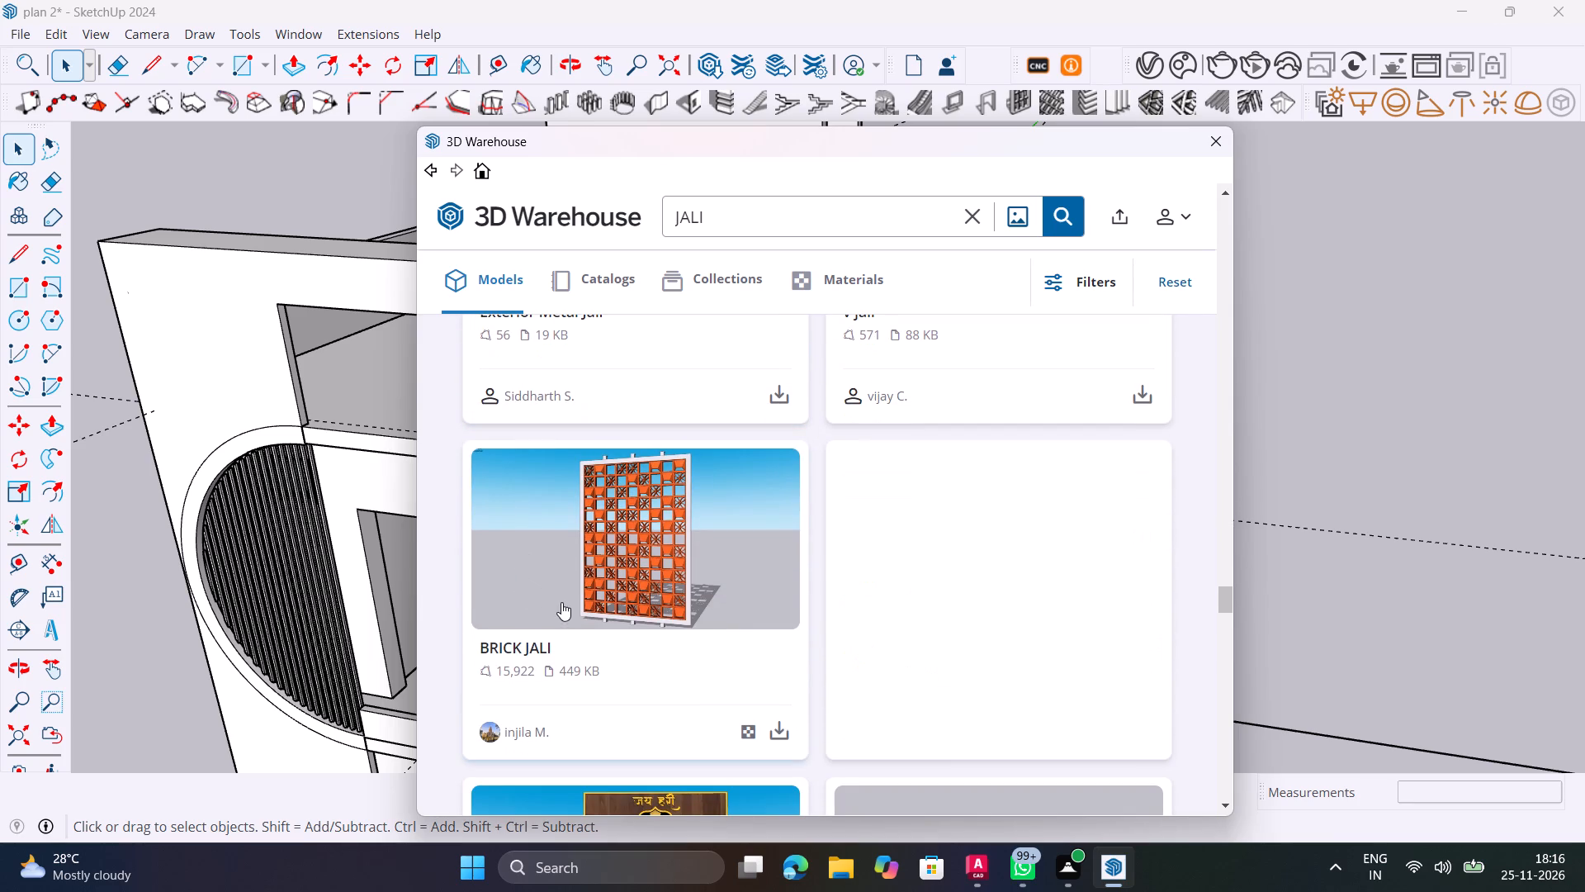
scroll(565, 610, down, 3)
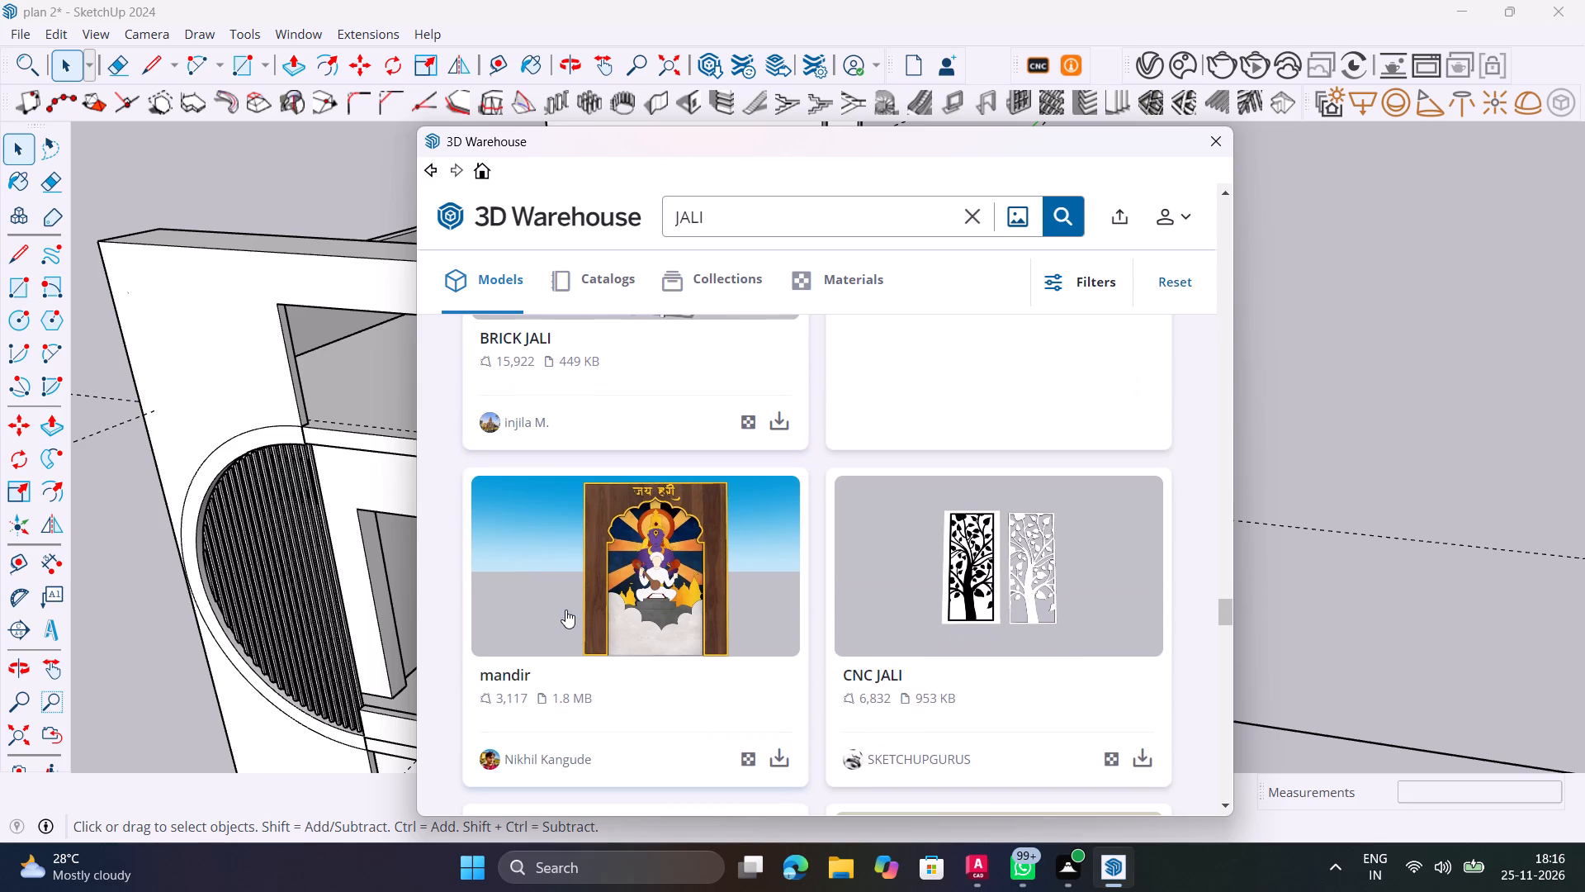
scroll(565, 610, up, 2)
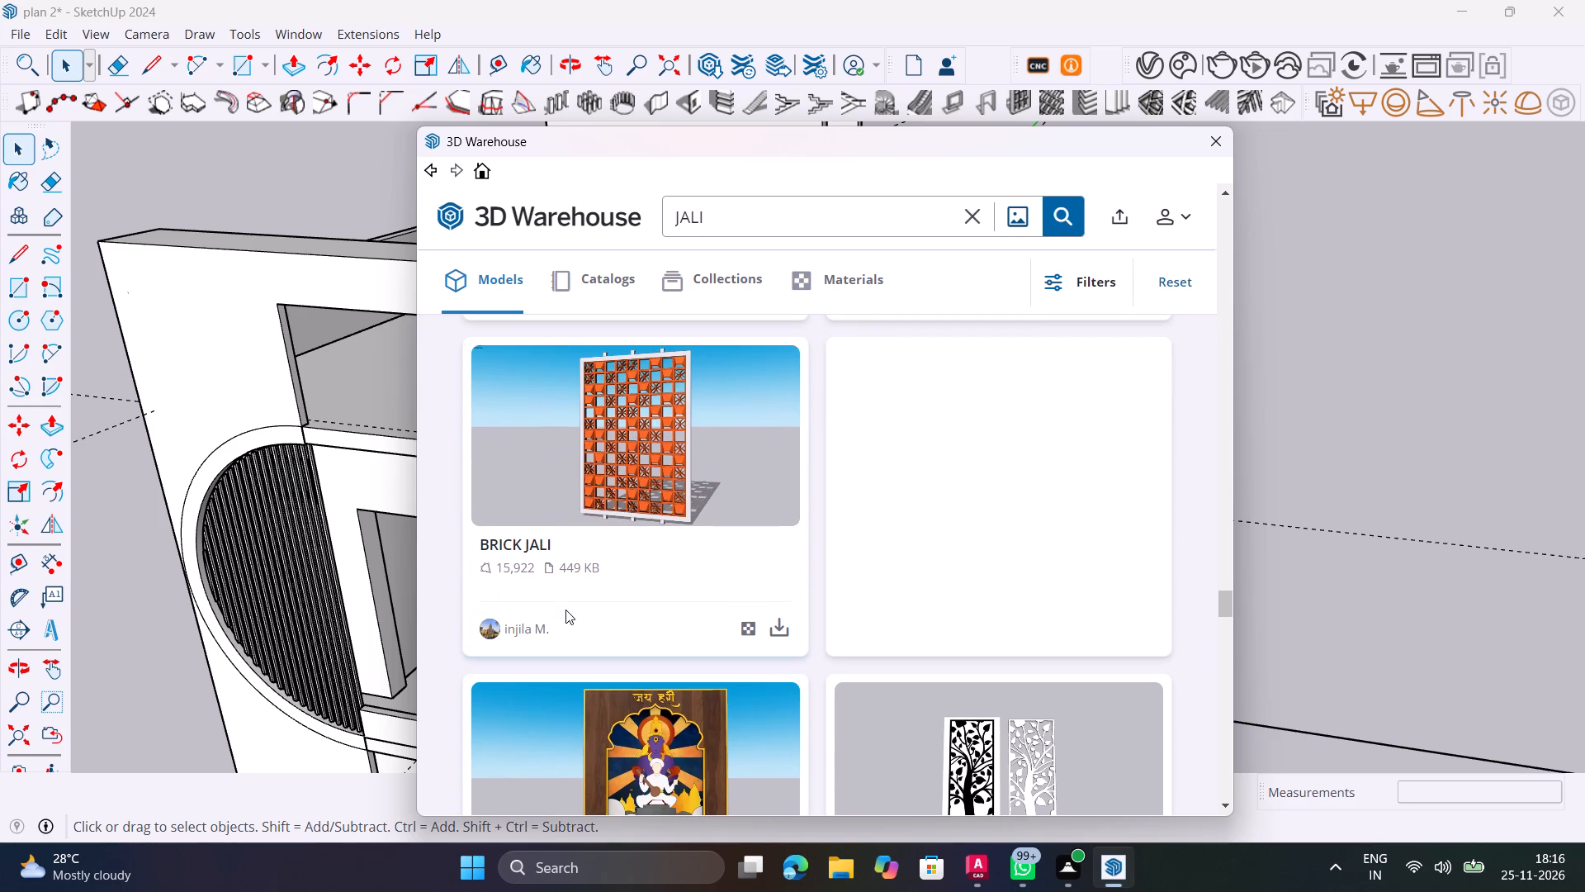
scroll(565, 610, down, 3)
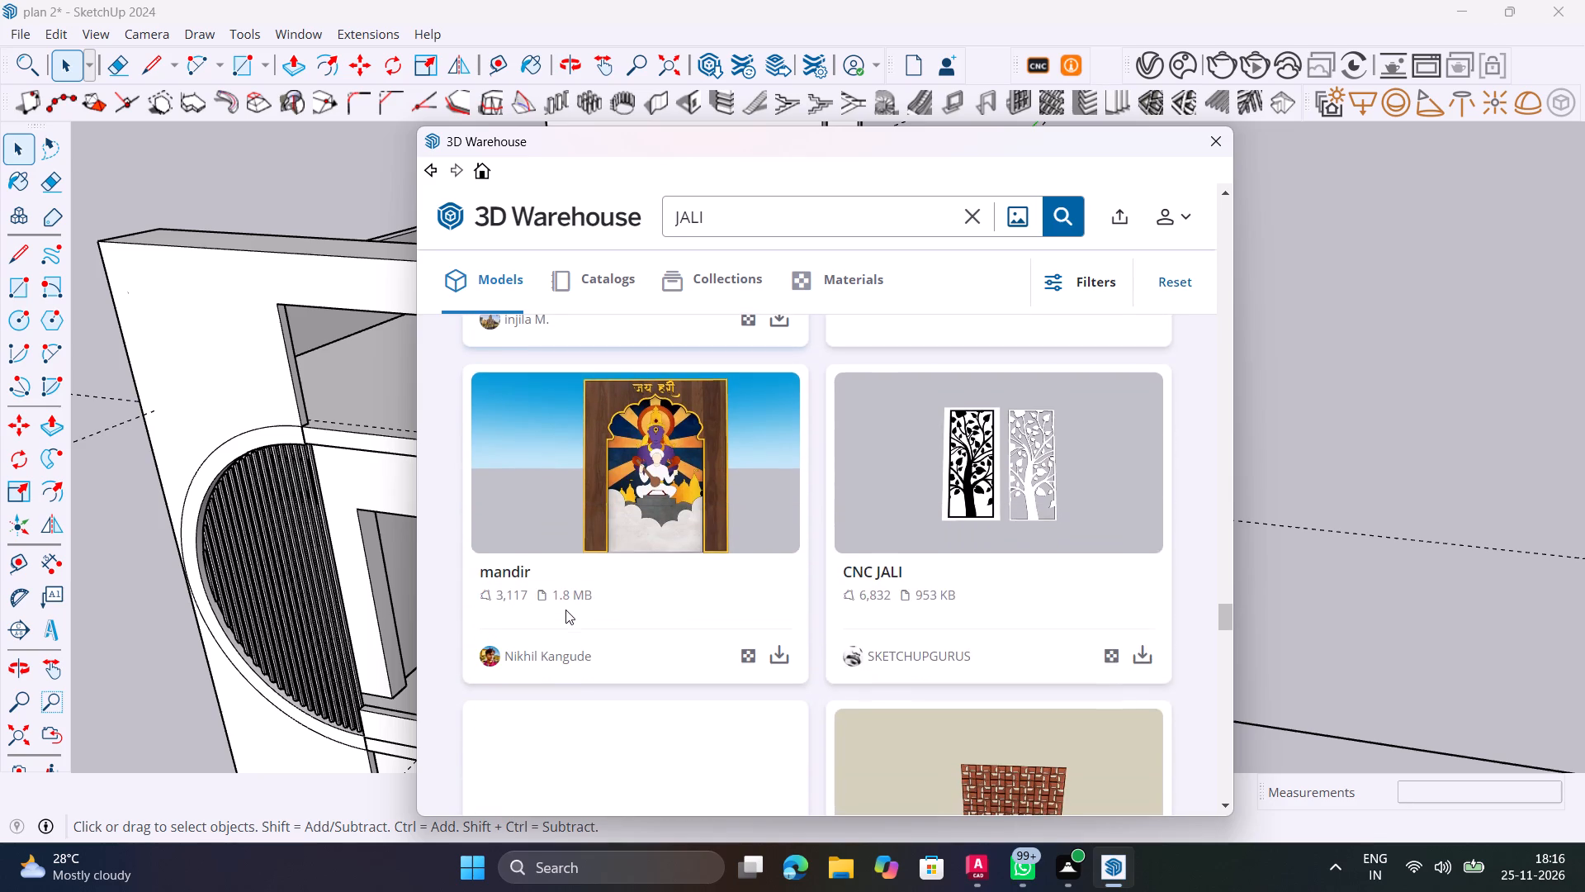
scroll(565, 610, down, 7)
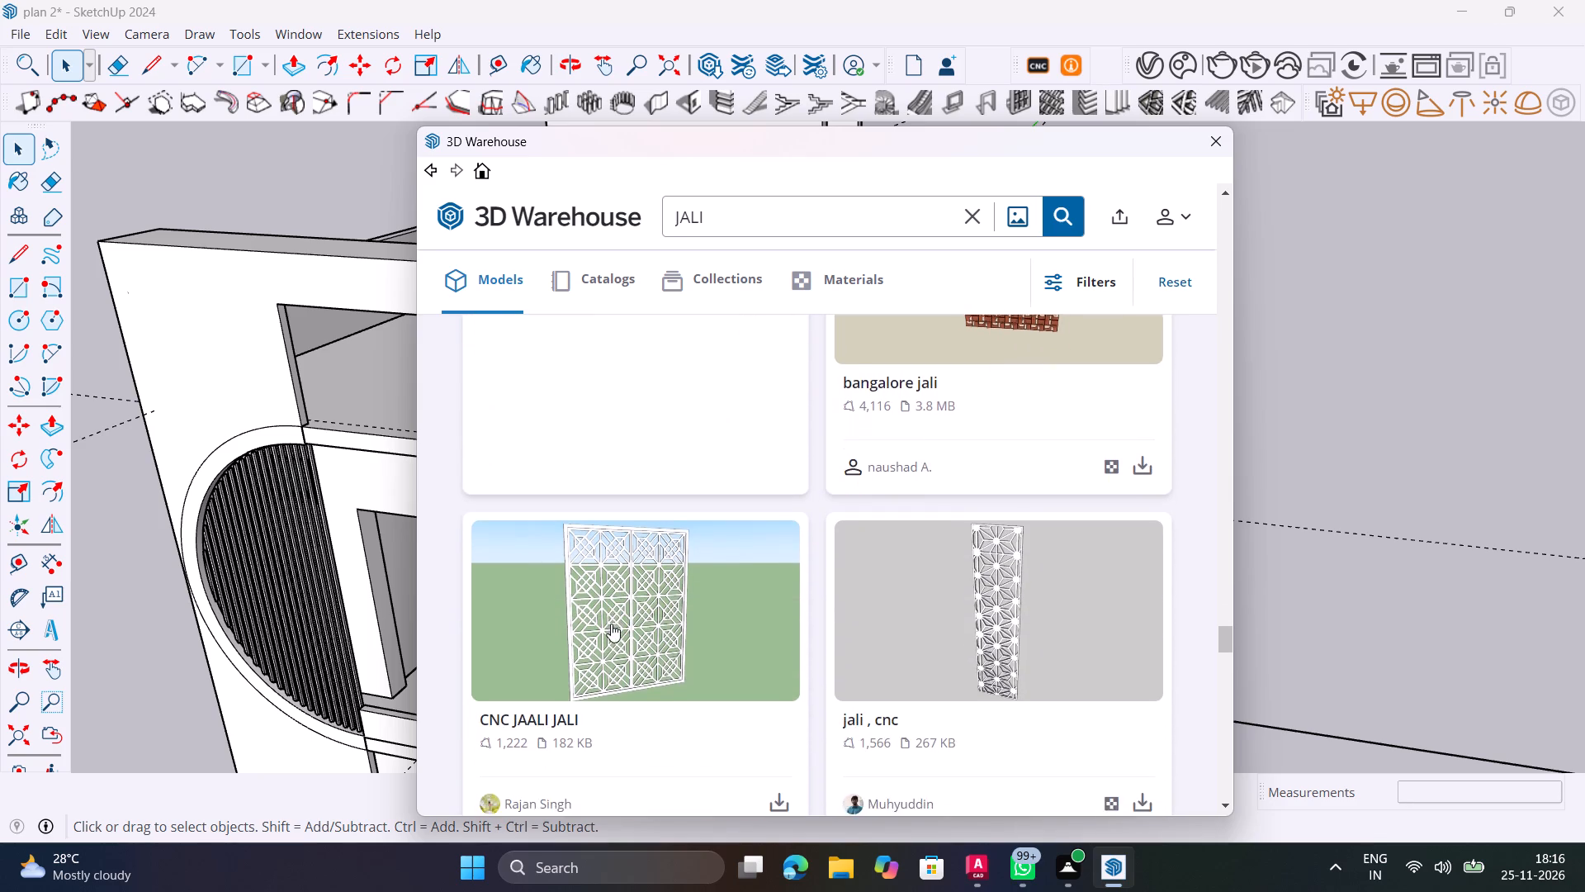
scroll(611, 624, down, 7)
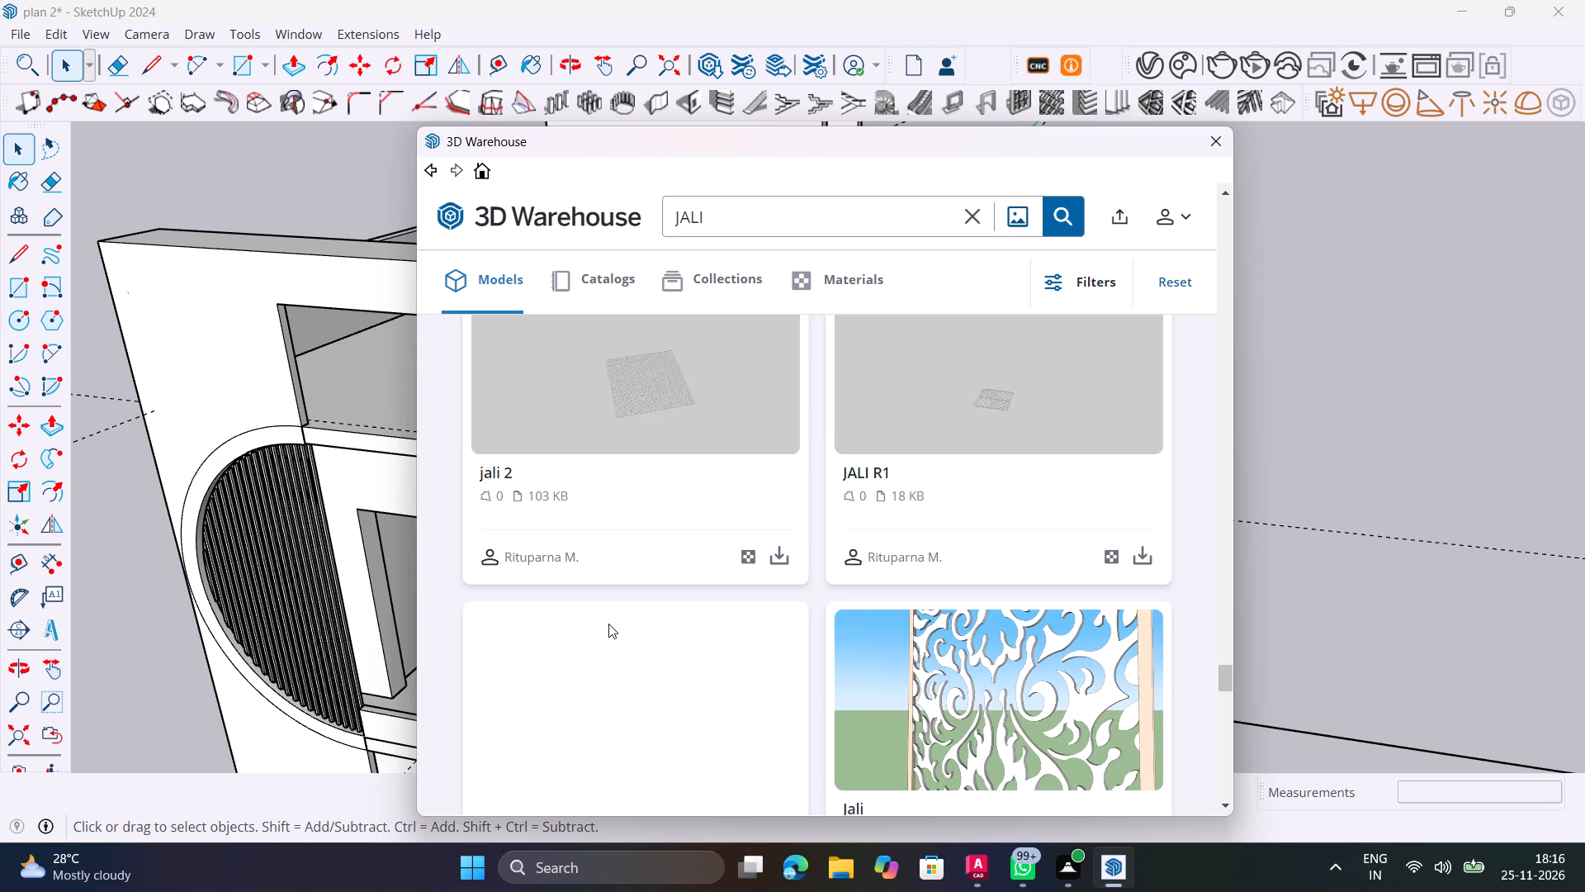
scroll(608, 624, down, 6)
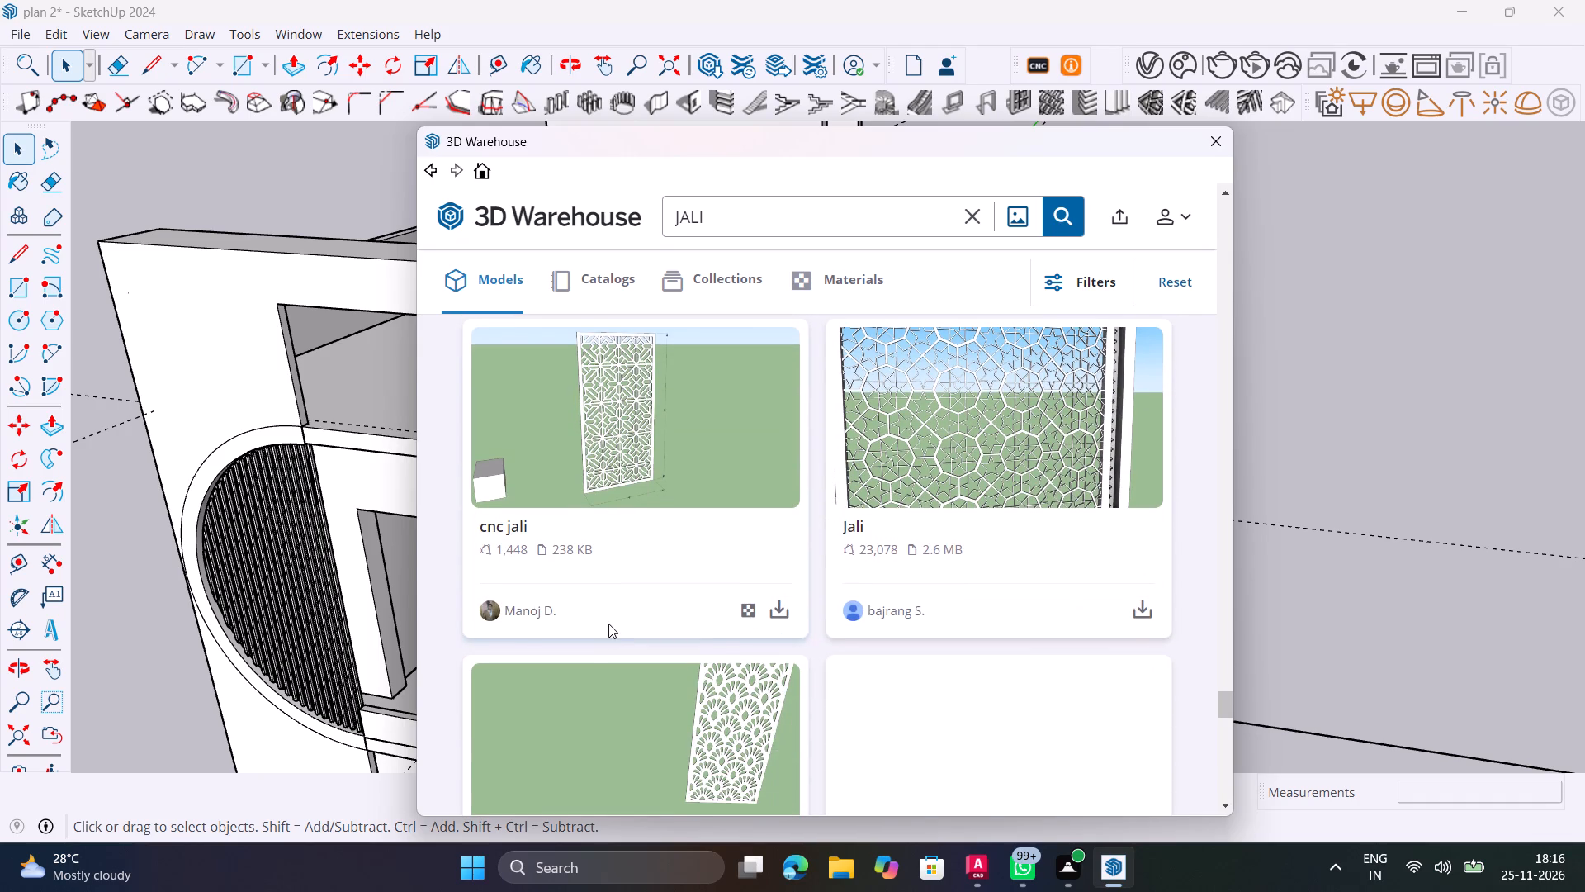
scroll(608, 624, down, 6)
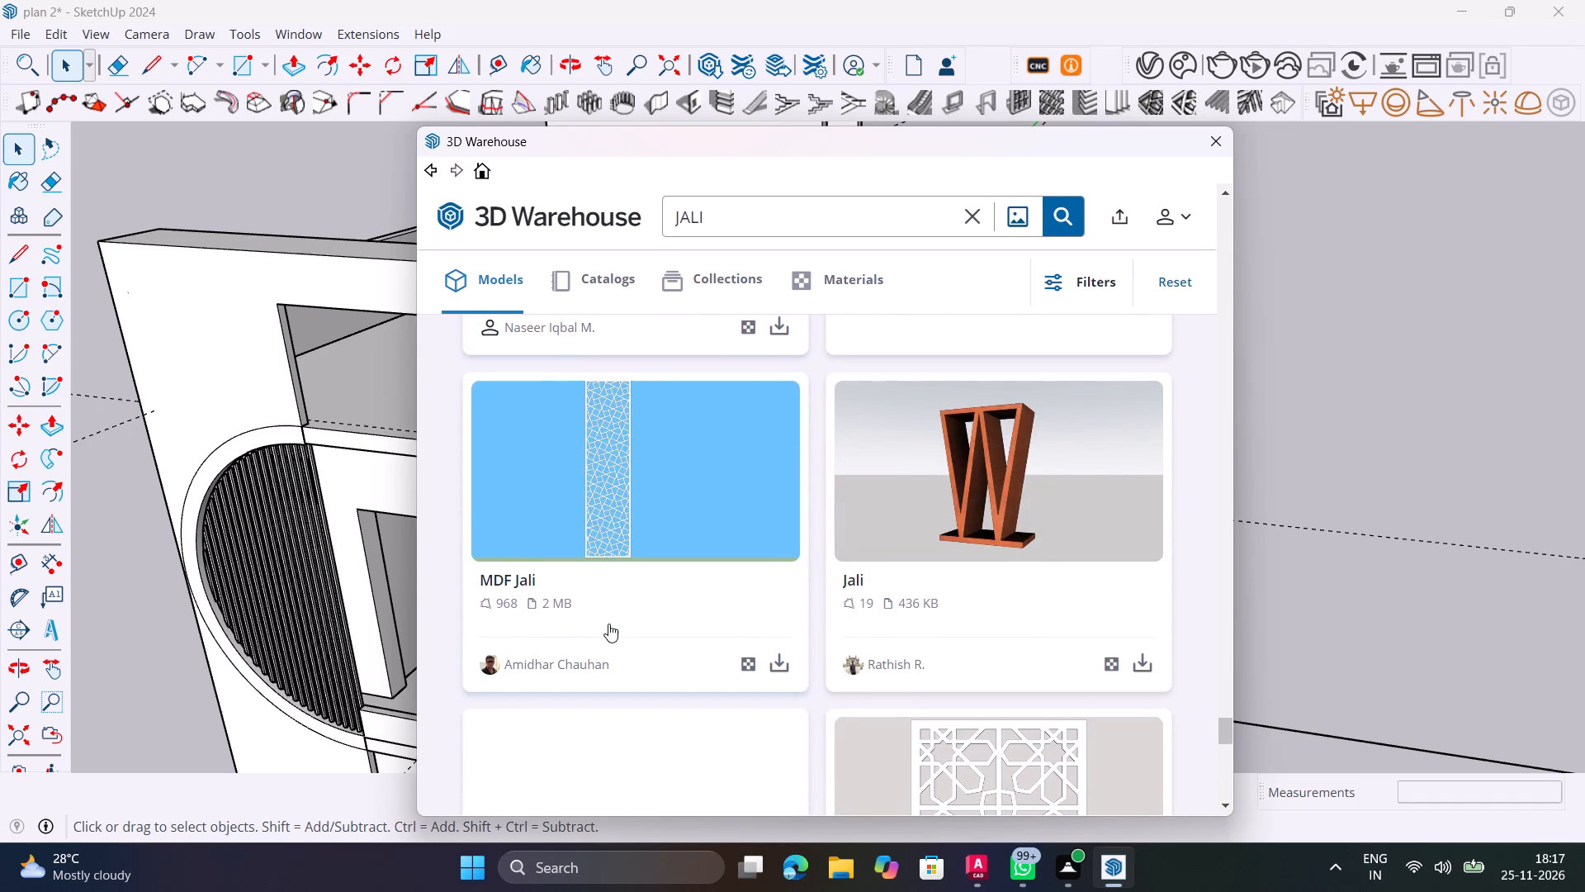
scroll(608, 624, down, 4)
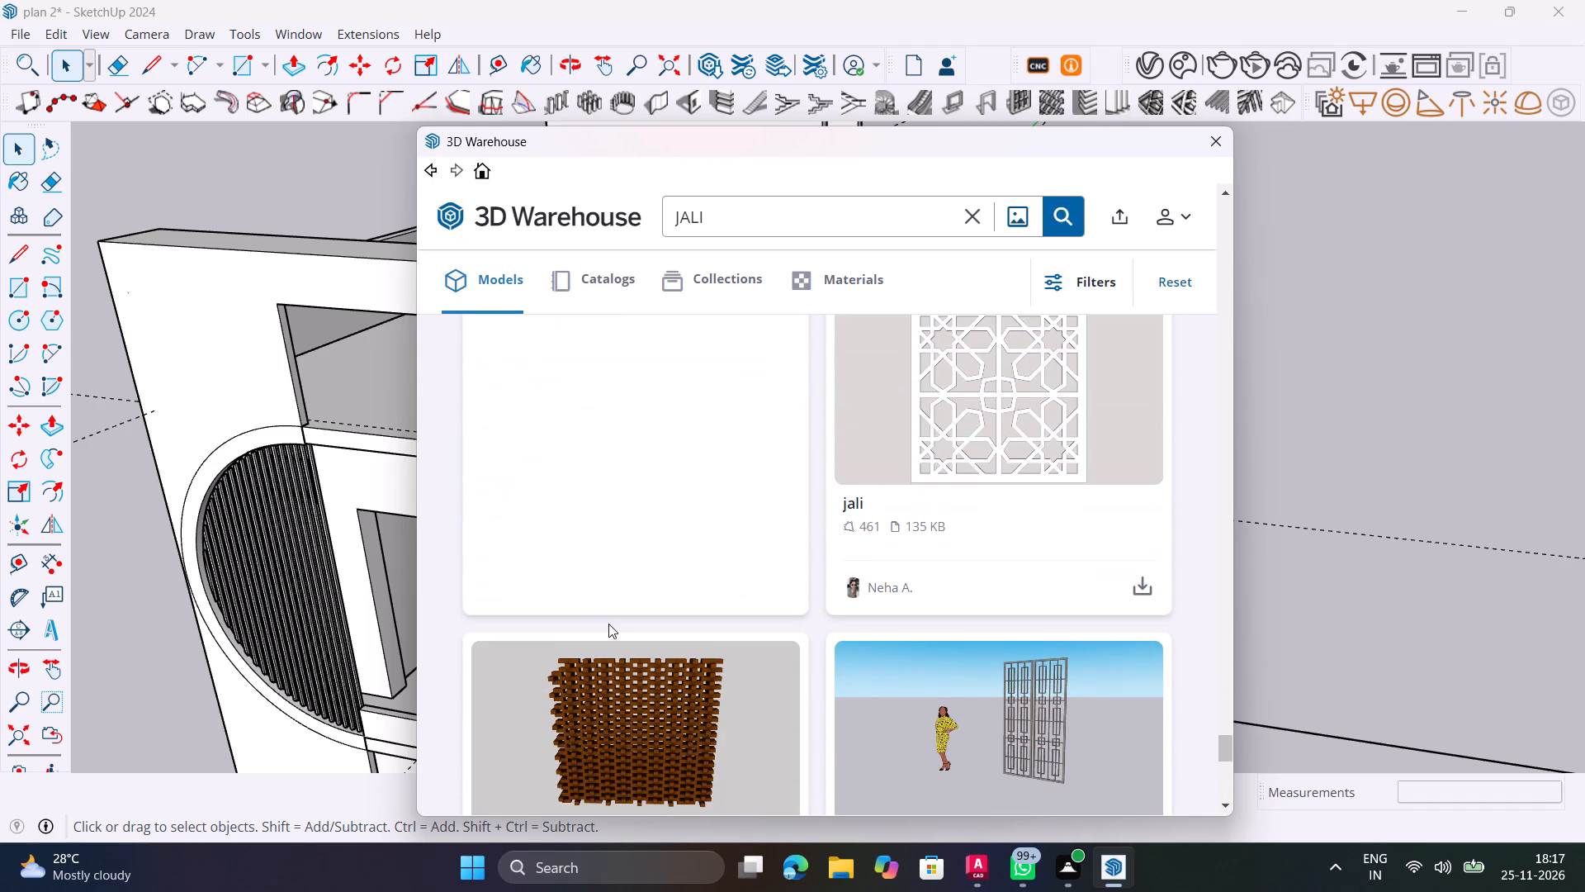
scroll(608, 624, down, 11)
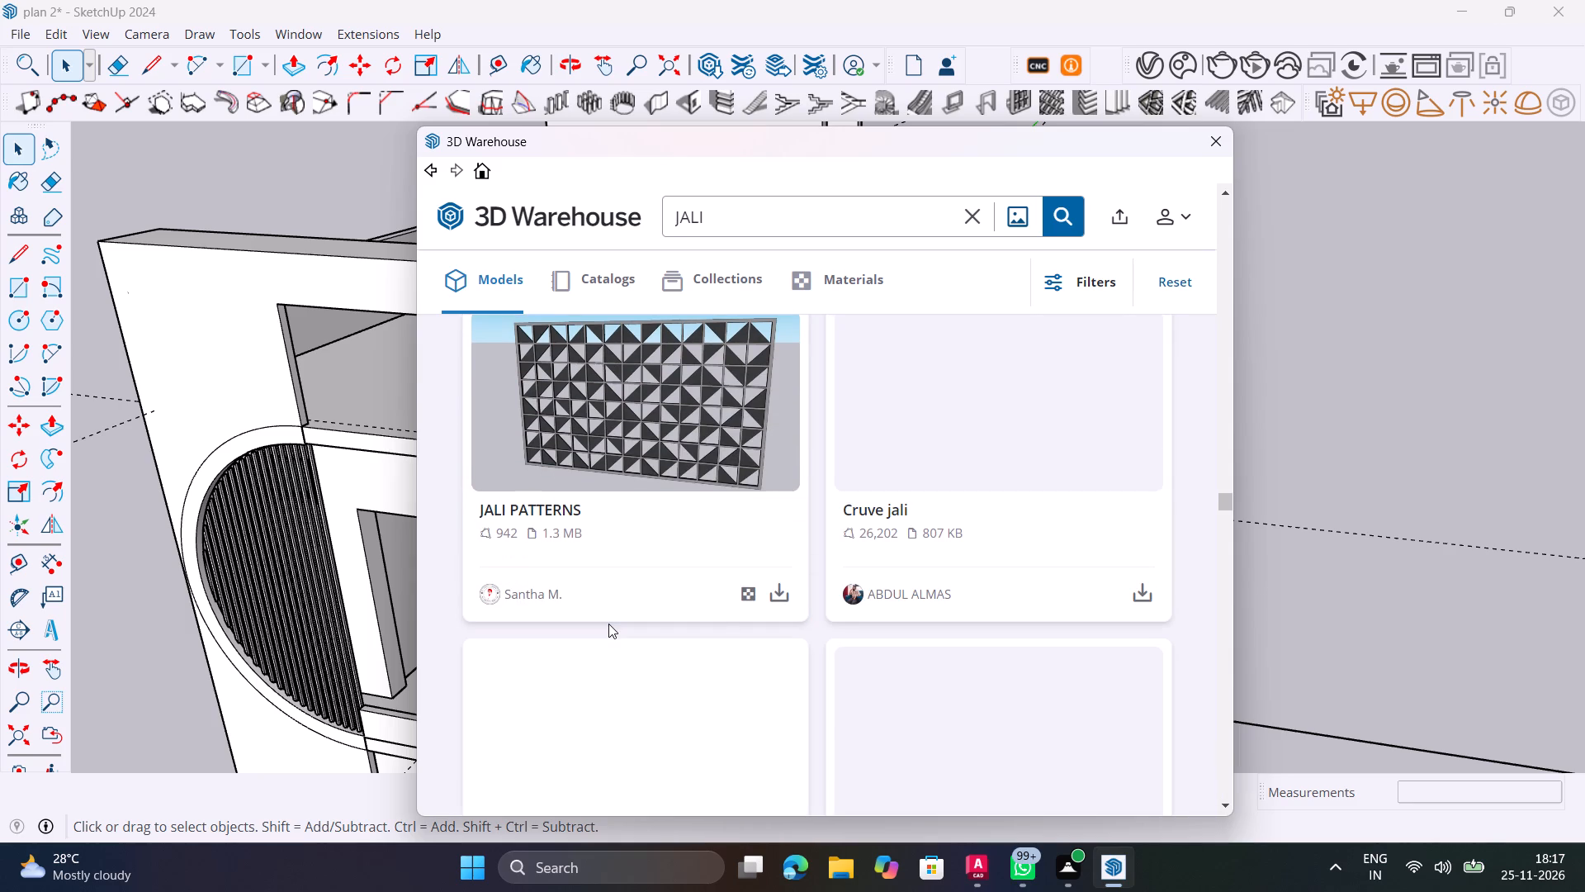
scroll(776, 615, down, 2)
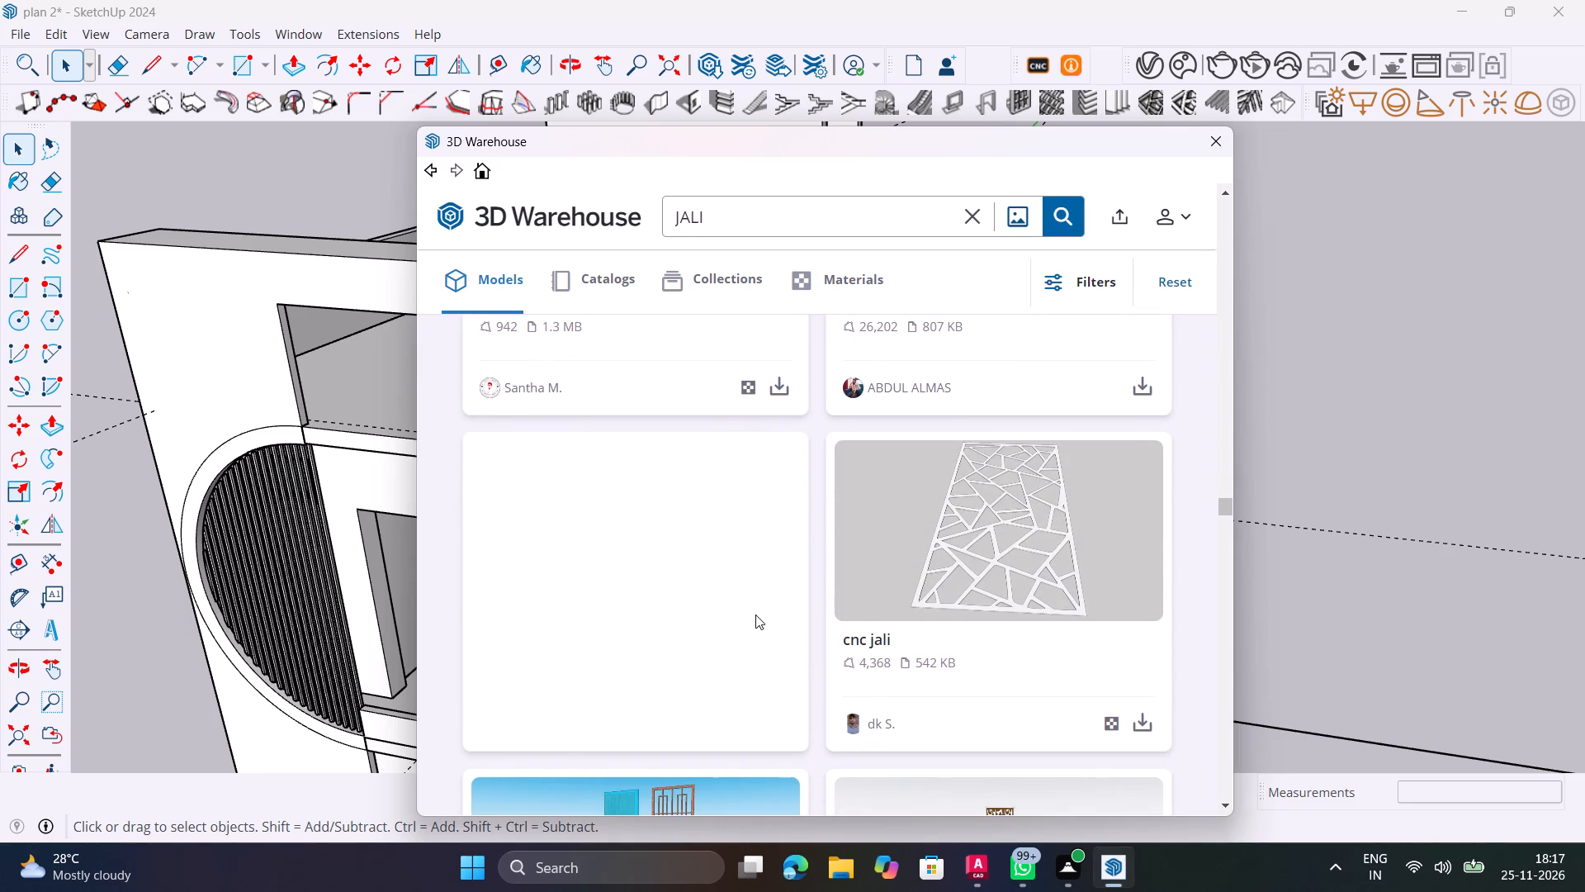
scroll(755, 614, down, 7)
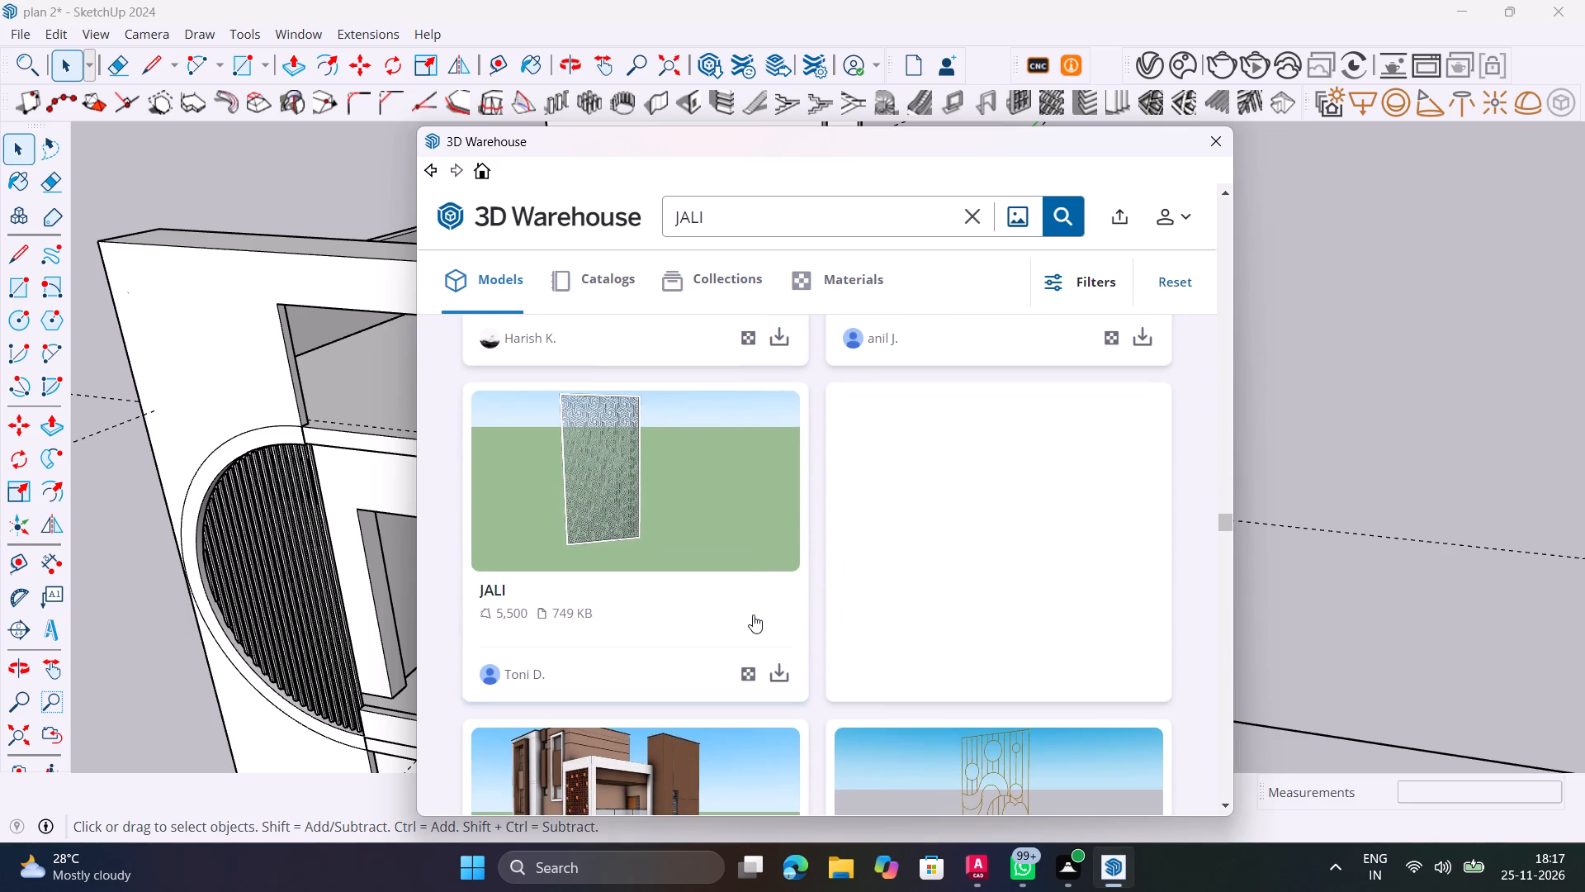
scroll(753, 614, down, 3)
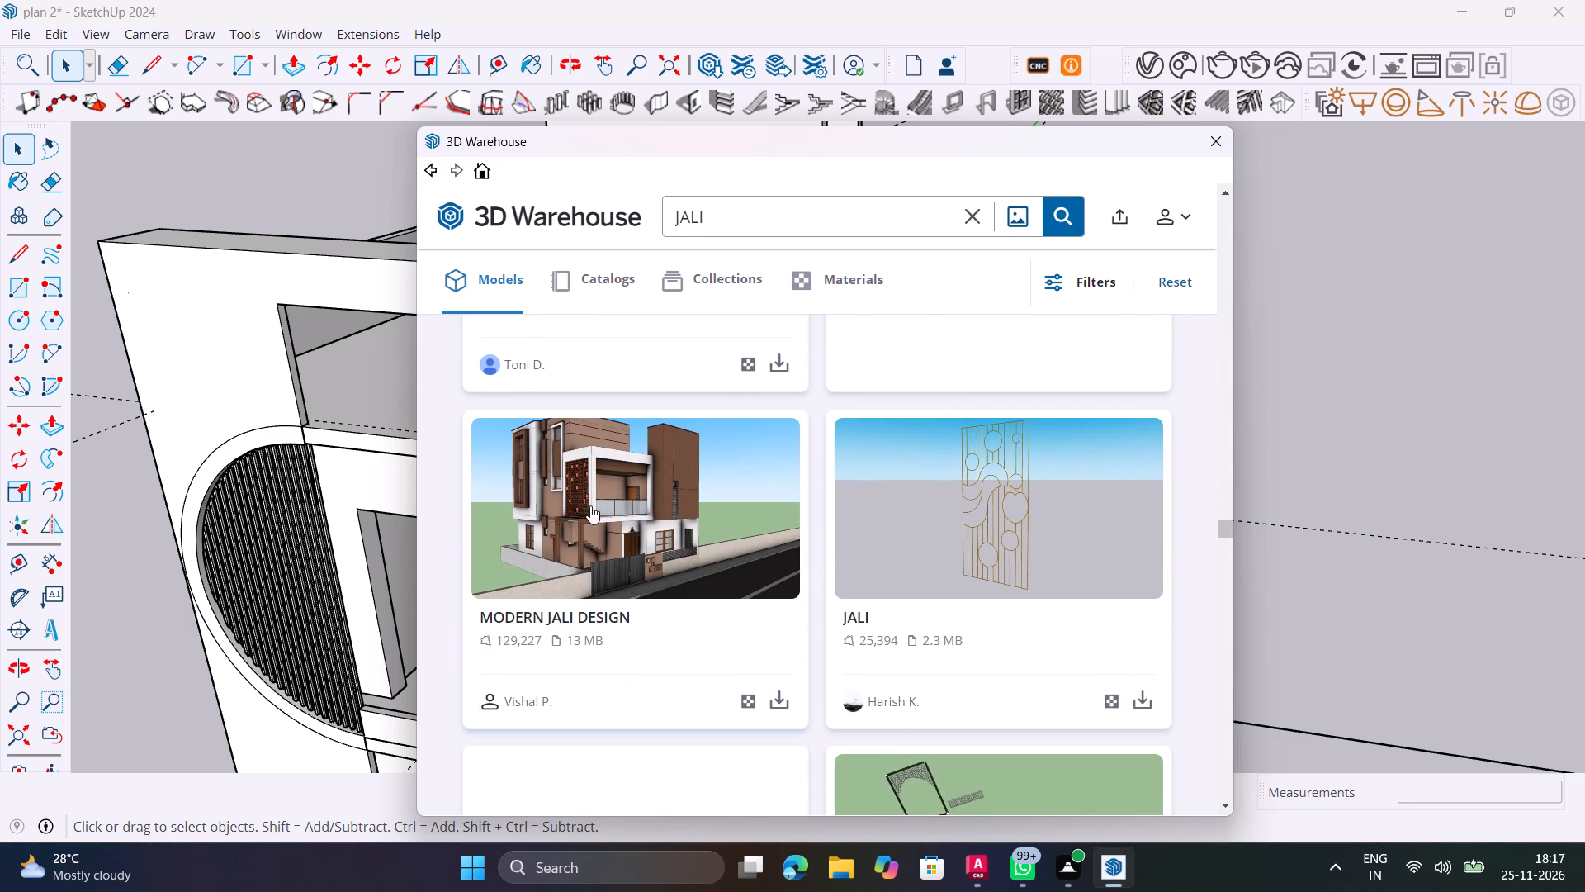
scroll(592, 505, up, 4)
scroll(596, 505, down, 3)
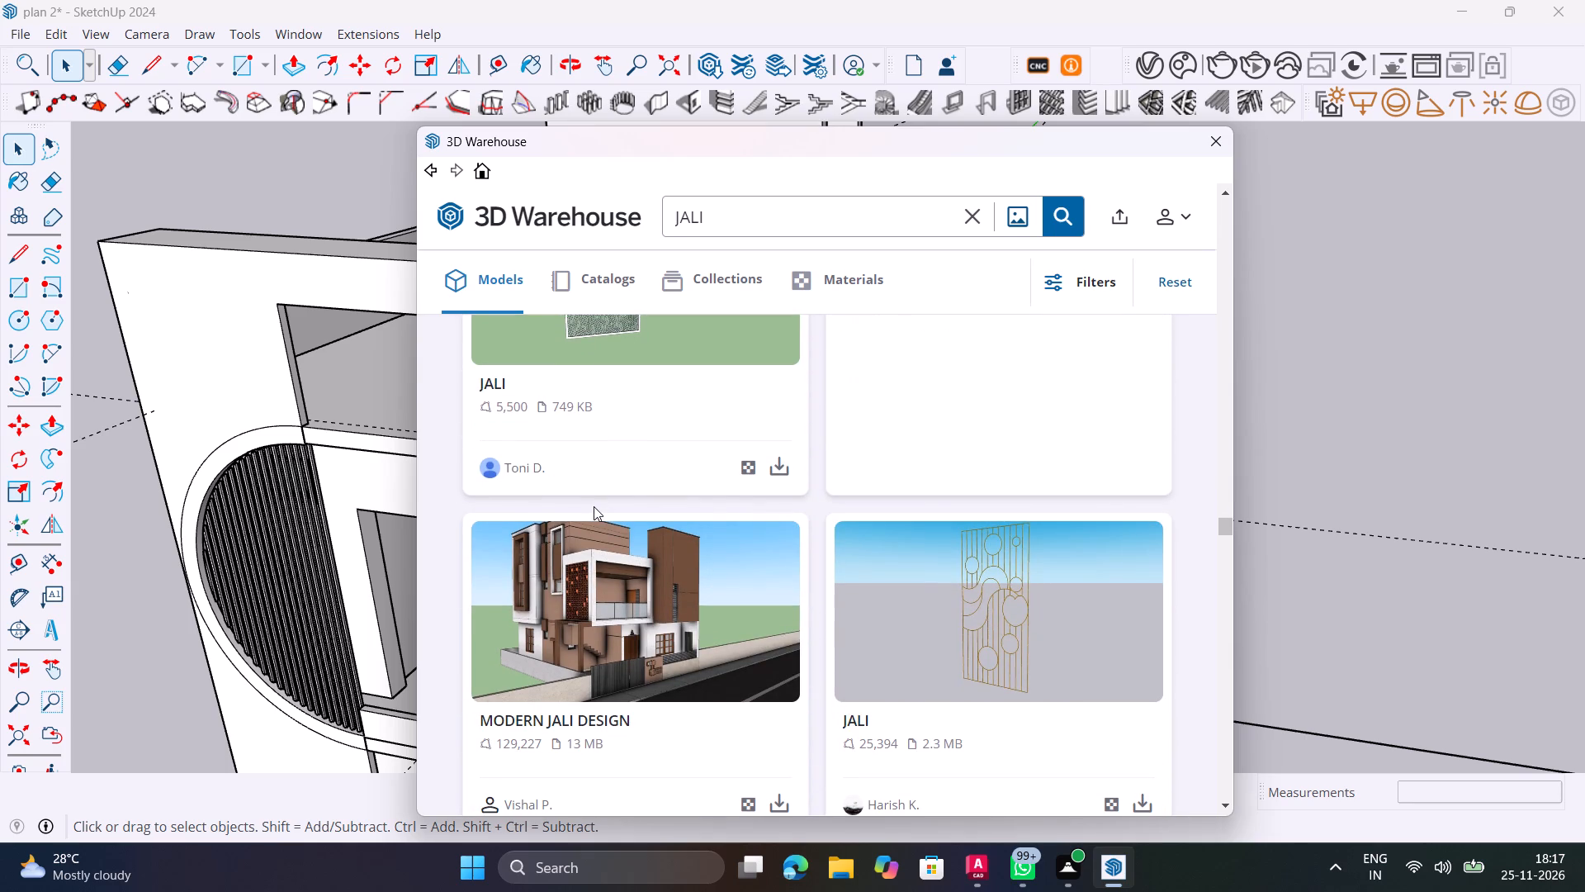
scroll(594, 510, down, 8)
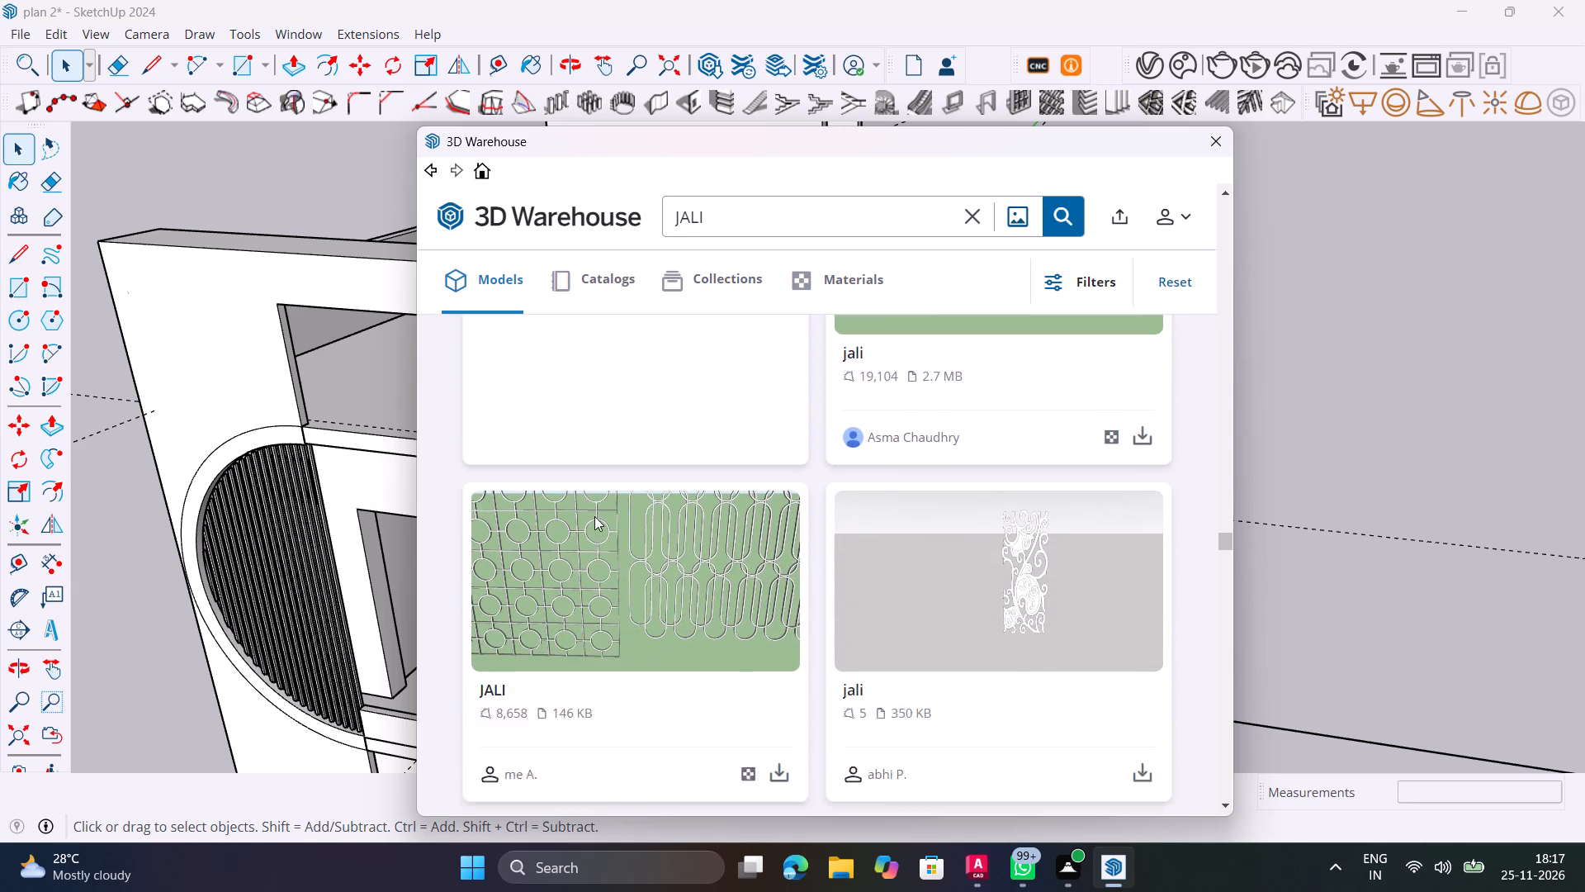
scroll(594, 516, down, 3)
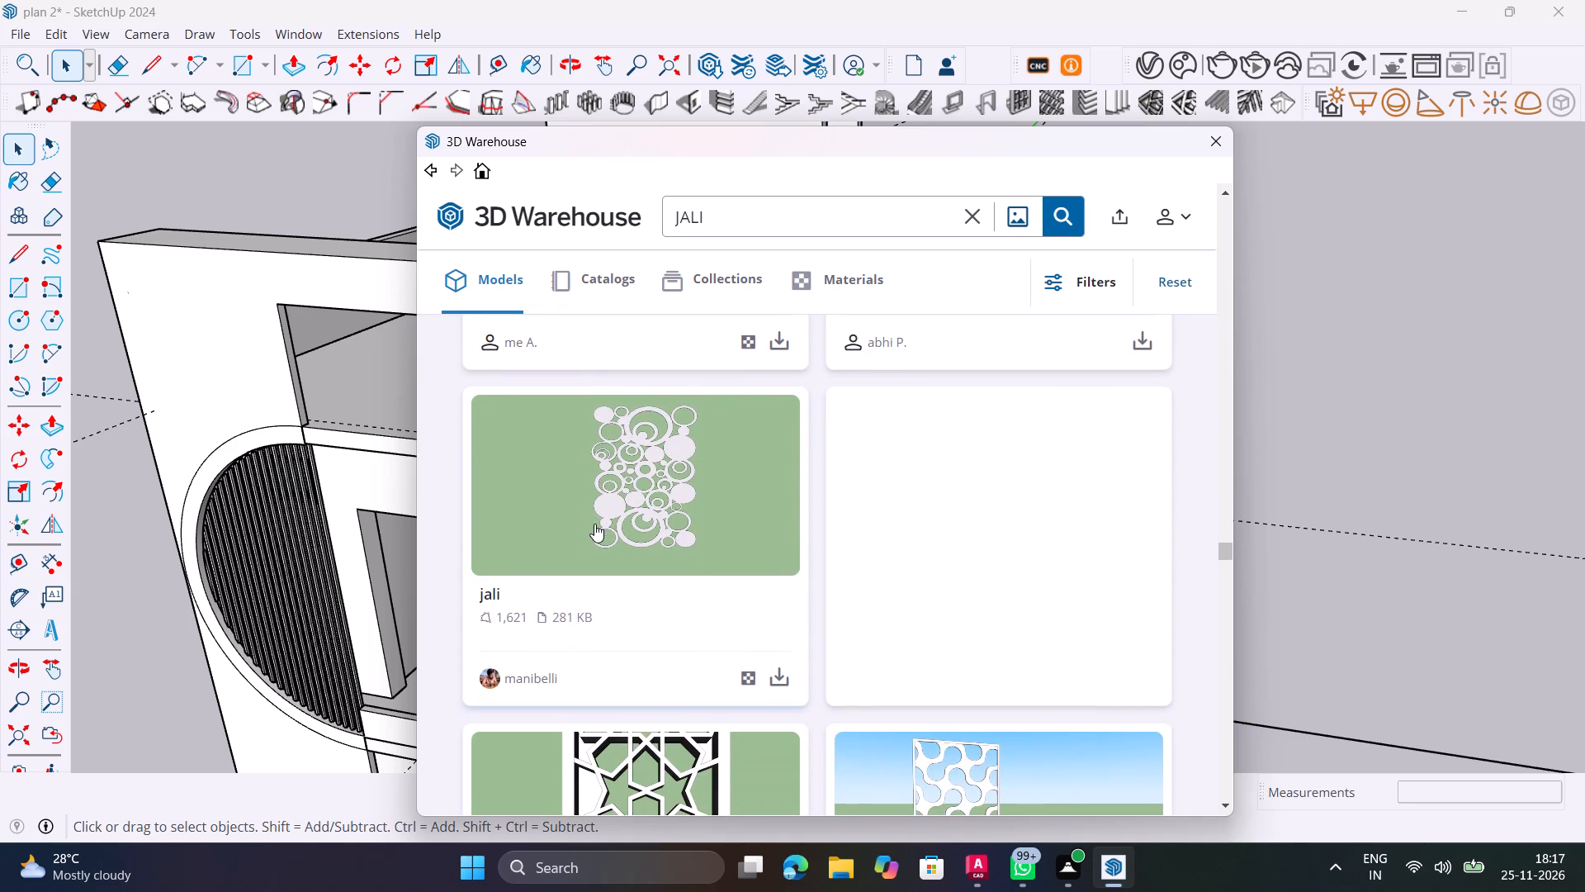
scroll(701, 621, down, 5)
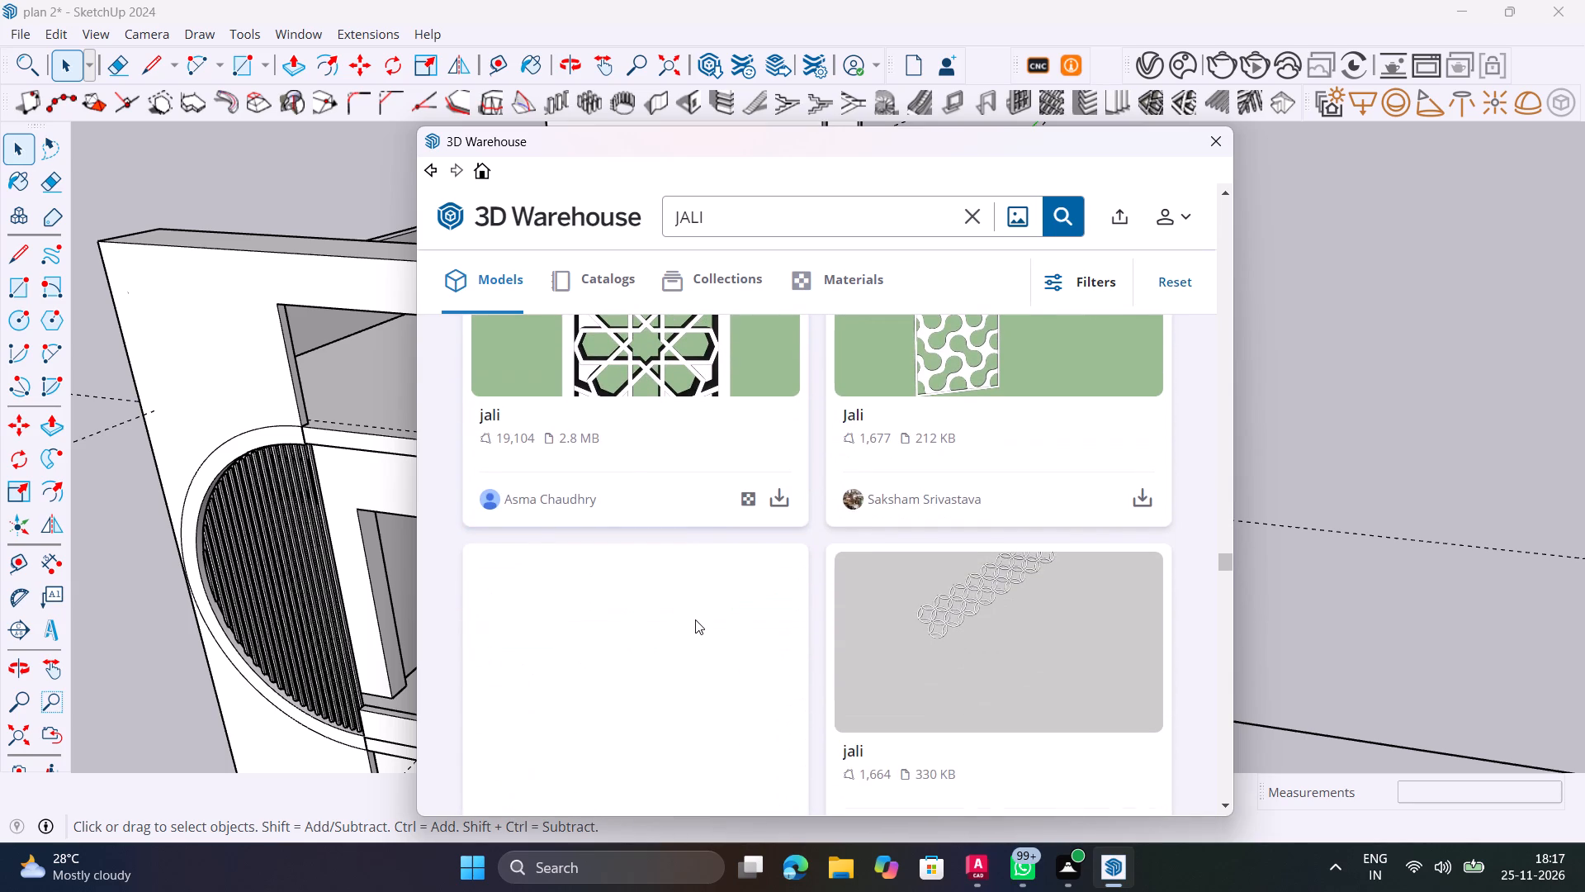
scroll(694, 619, down, 4)
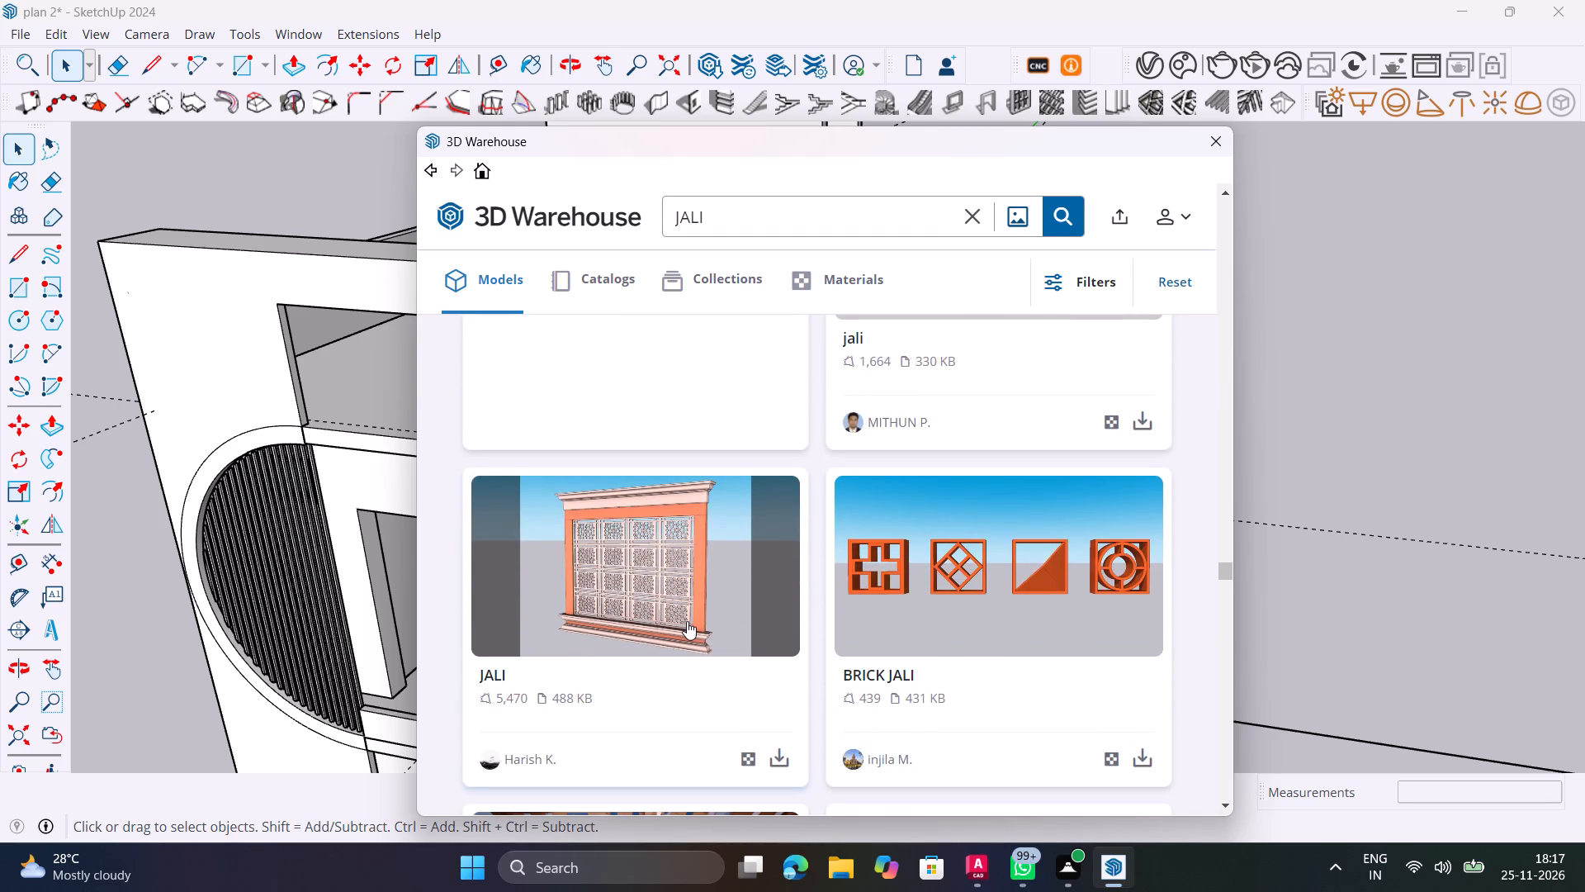
scroll(687, 621, down, 12)
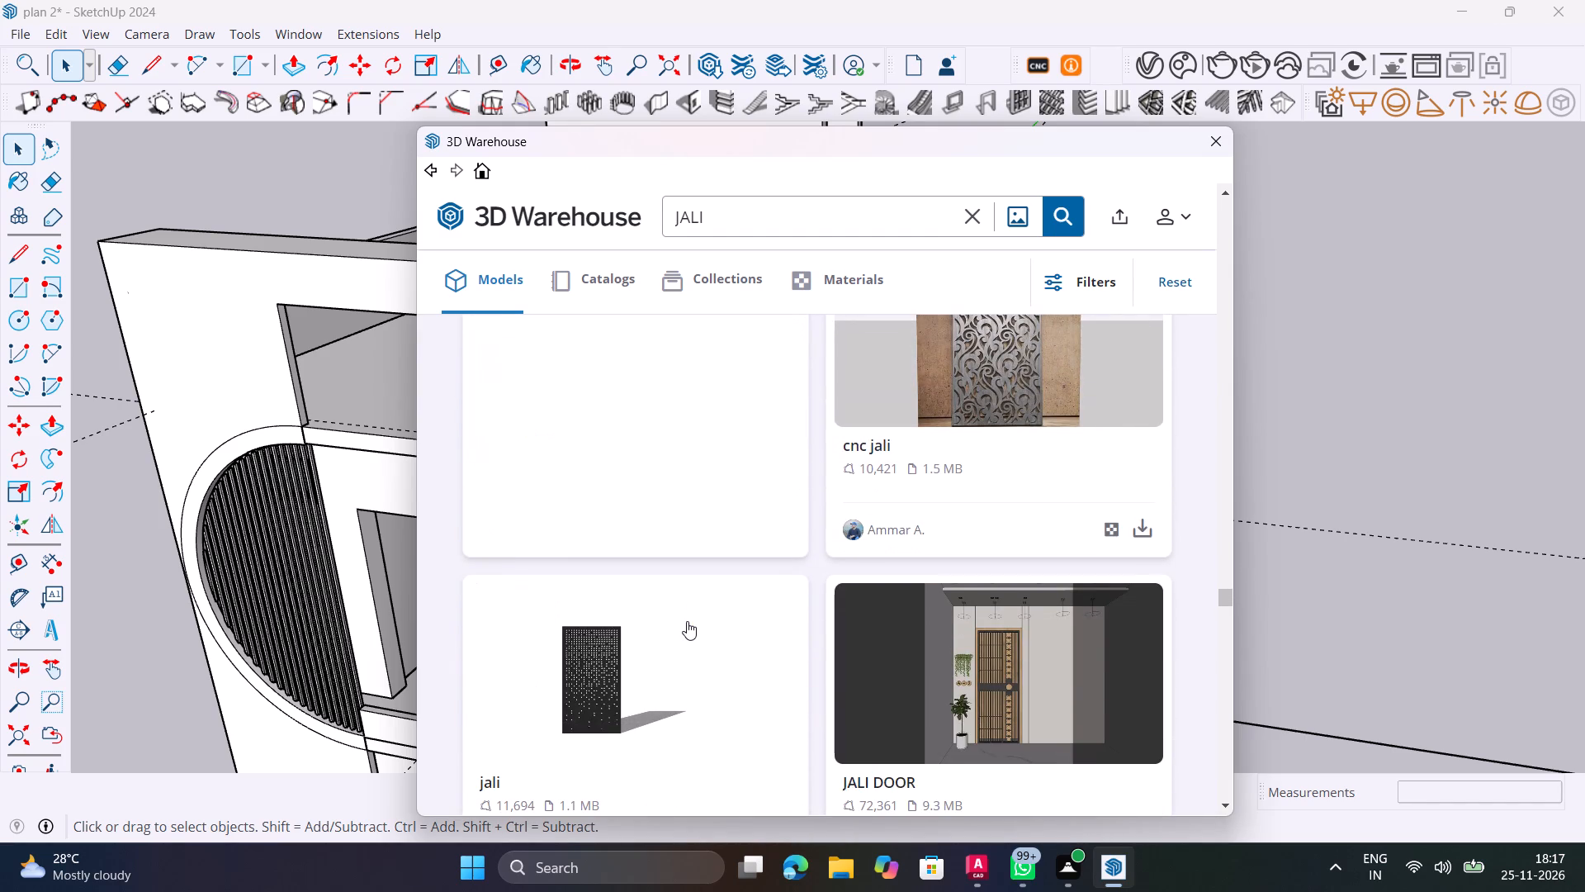
scroll(687, 621, down, 3)
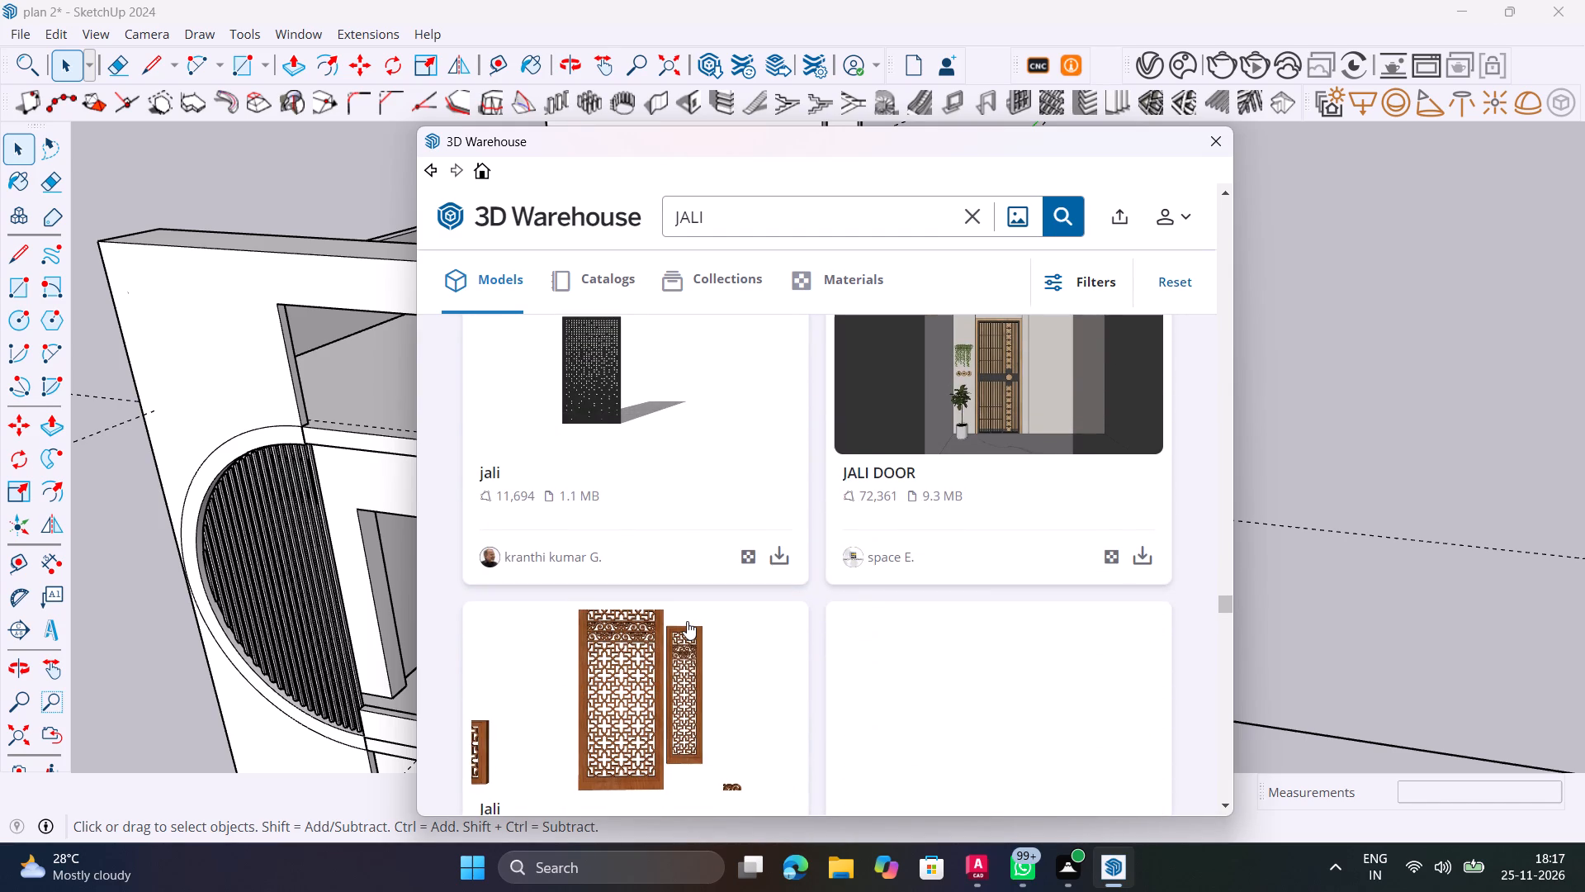
scroll(687, 621, down, 8)
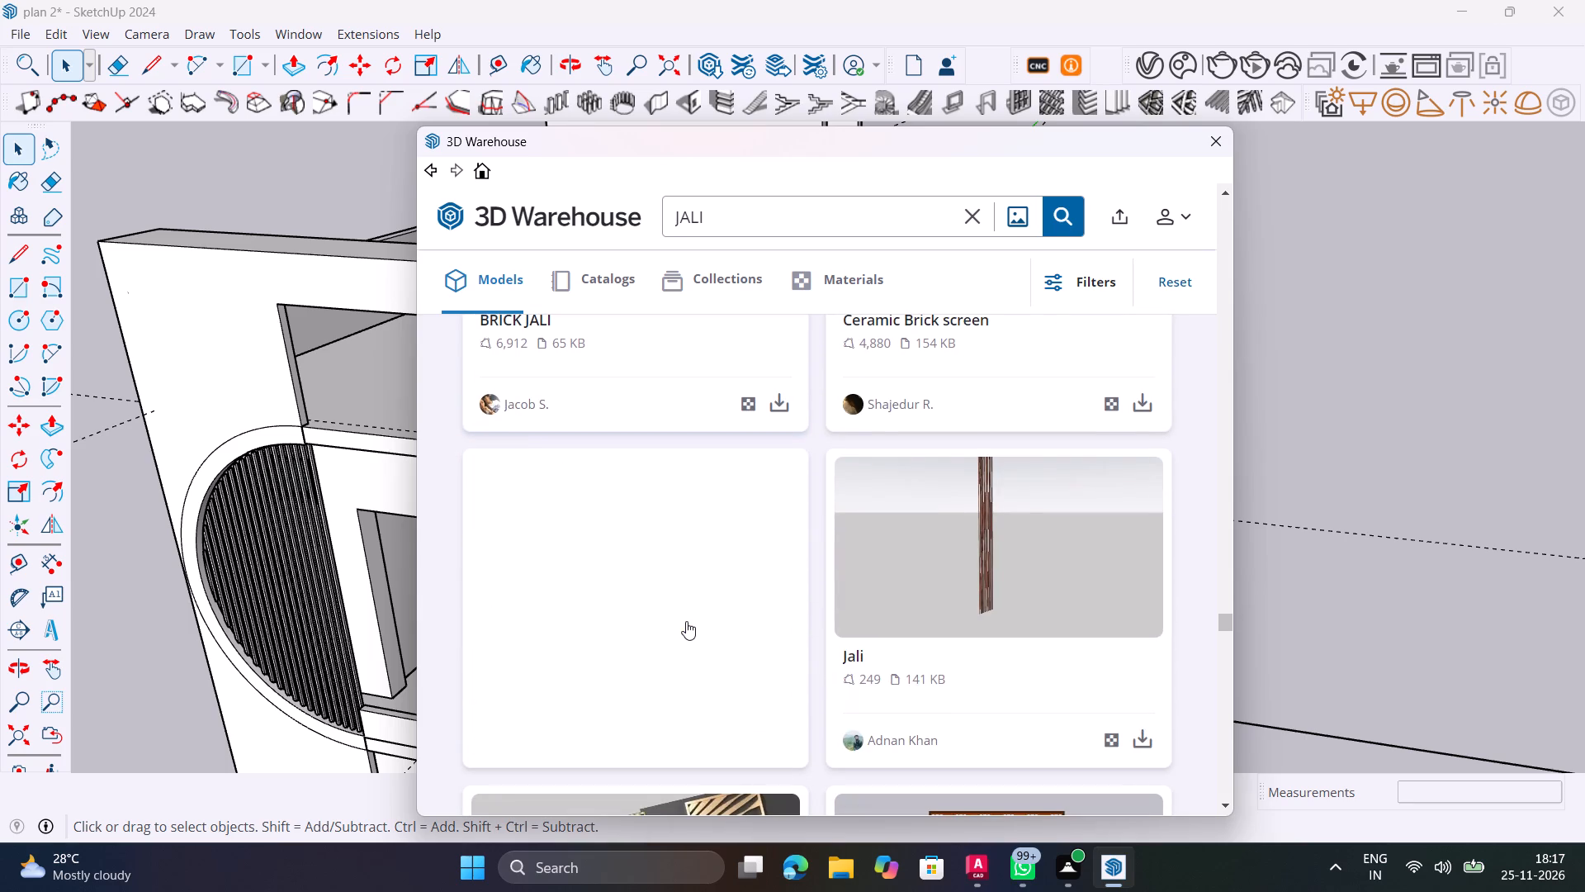
scroll(686, 621, up, 3)
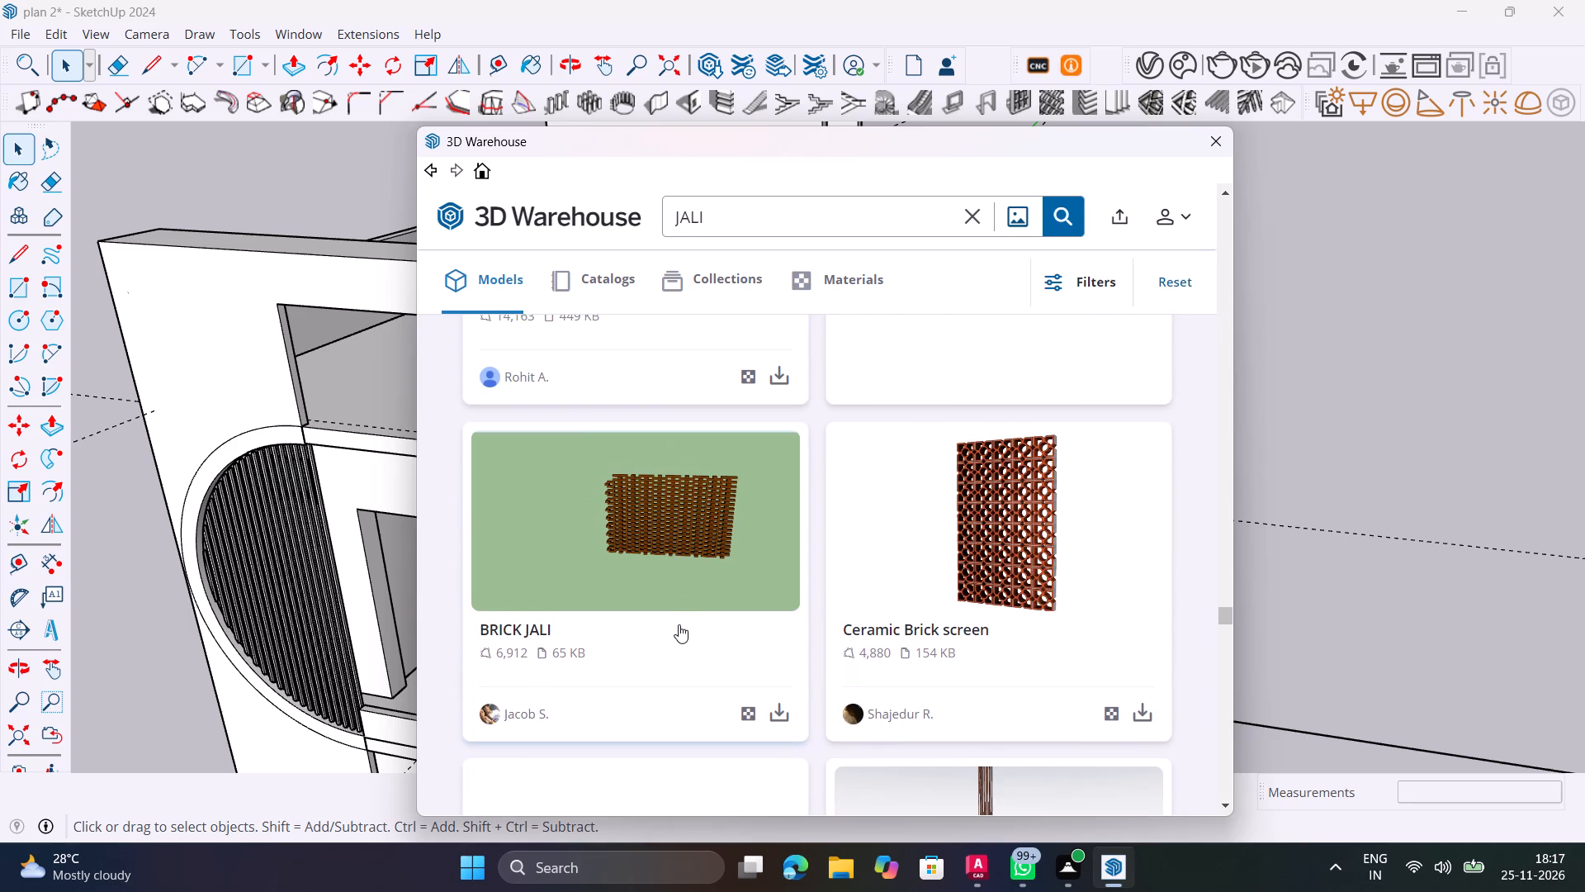
scroll(679, 624, down, 11)
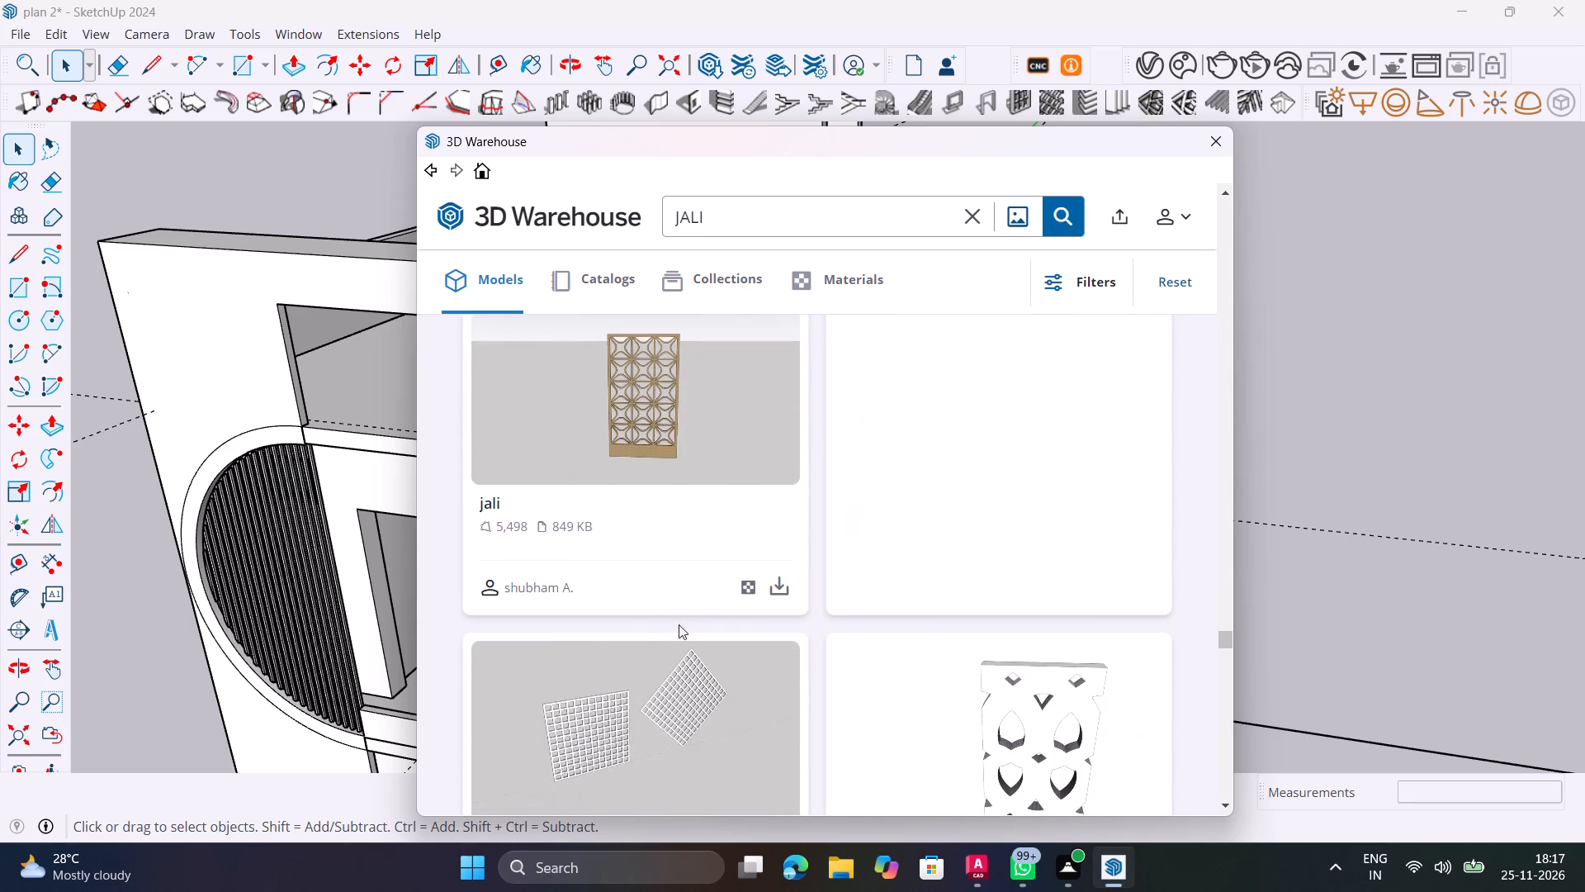
scroll(679, 624, down, 2)
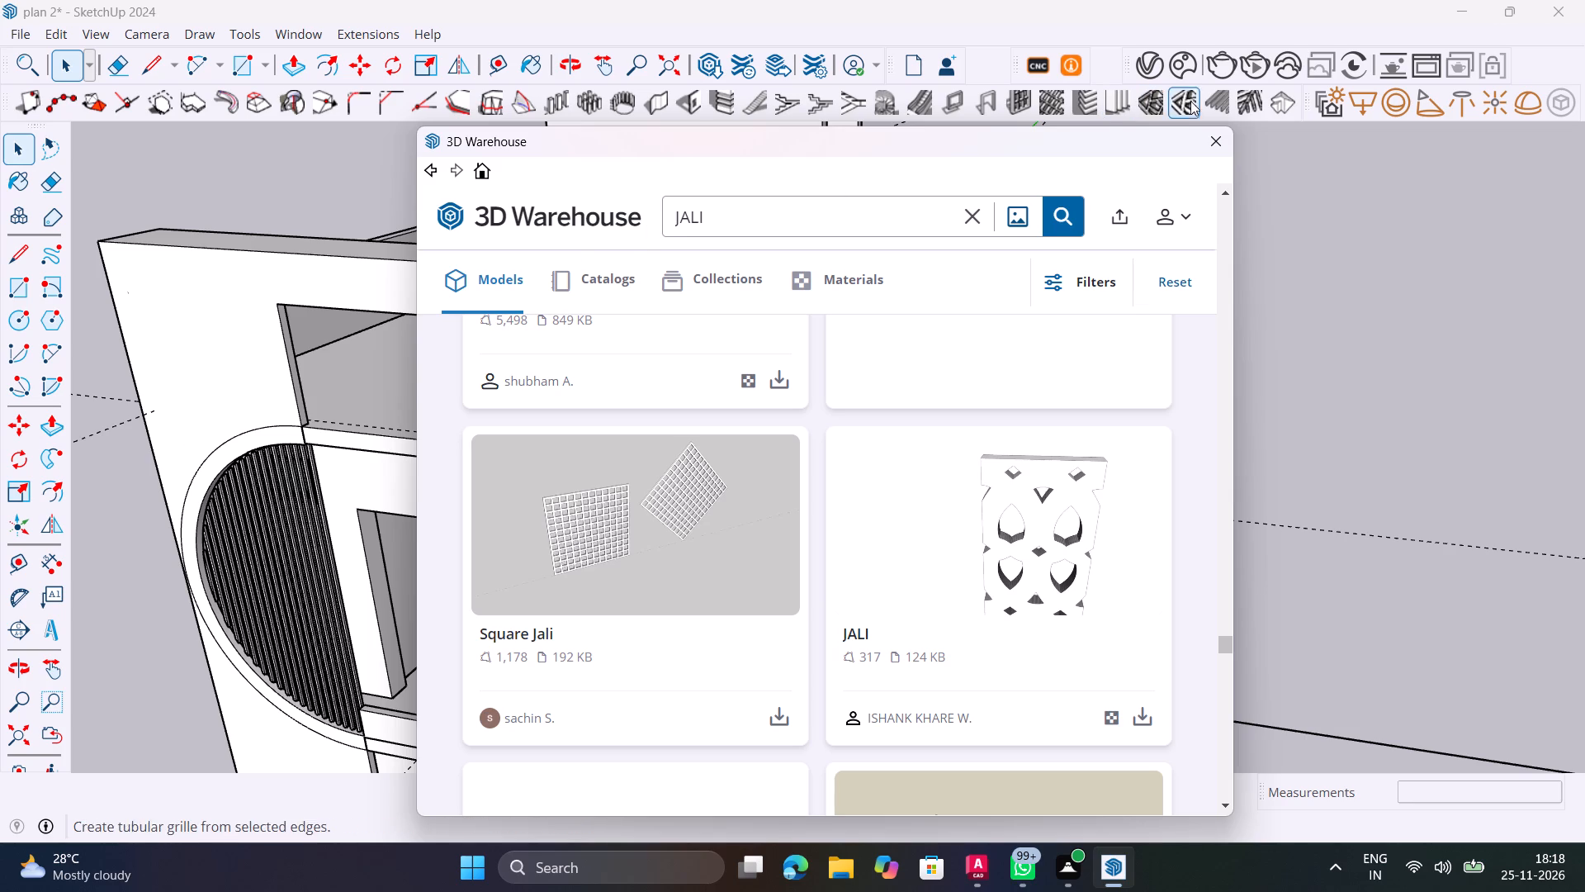
click(1218, 138)
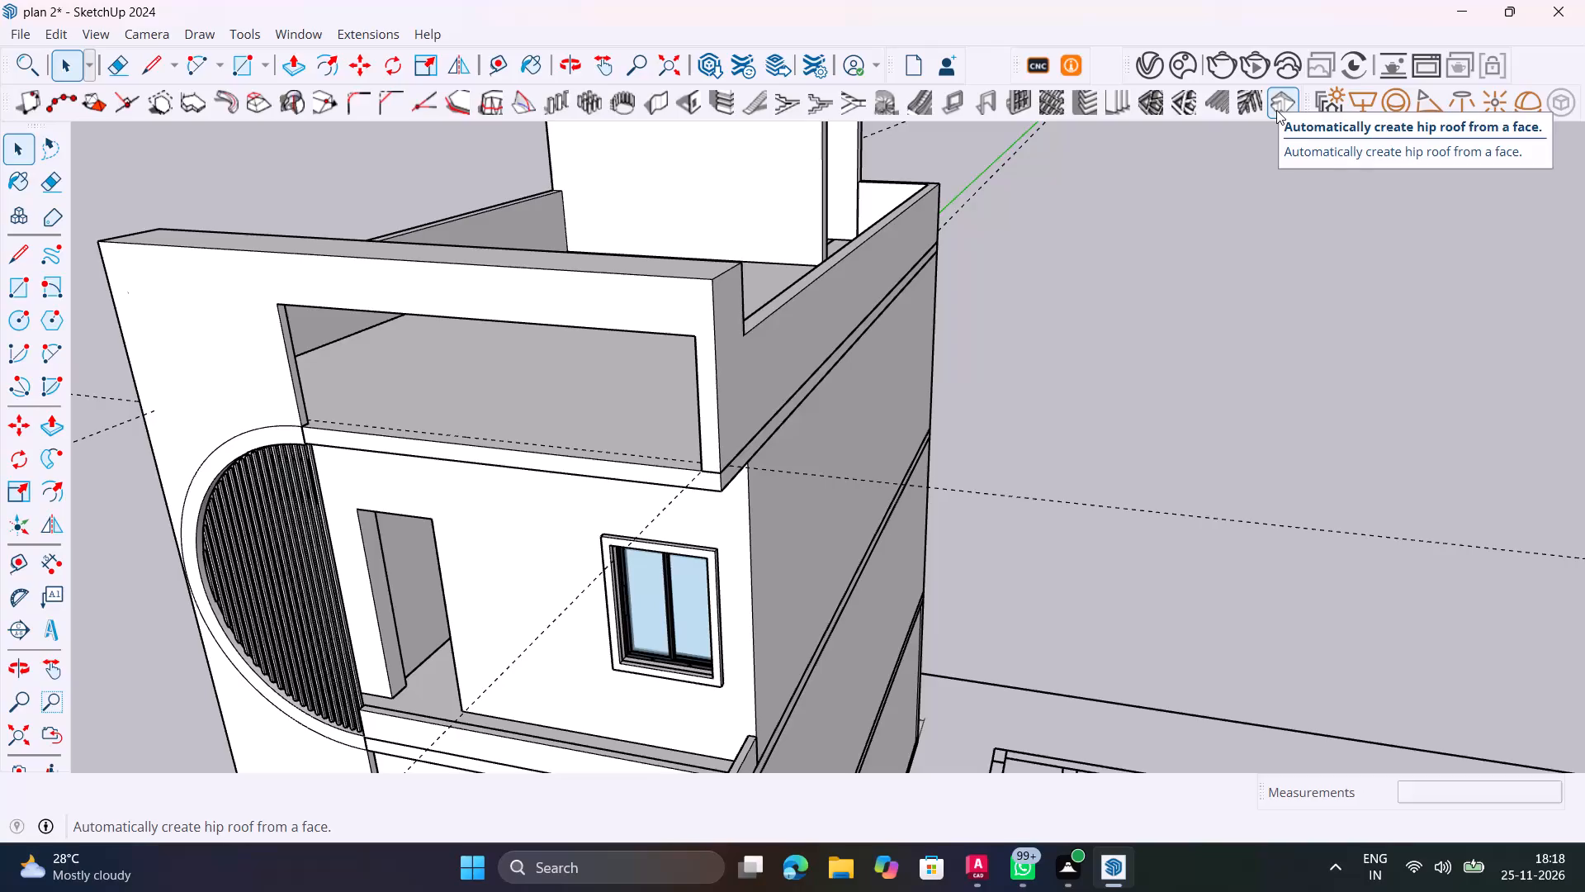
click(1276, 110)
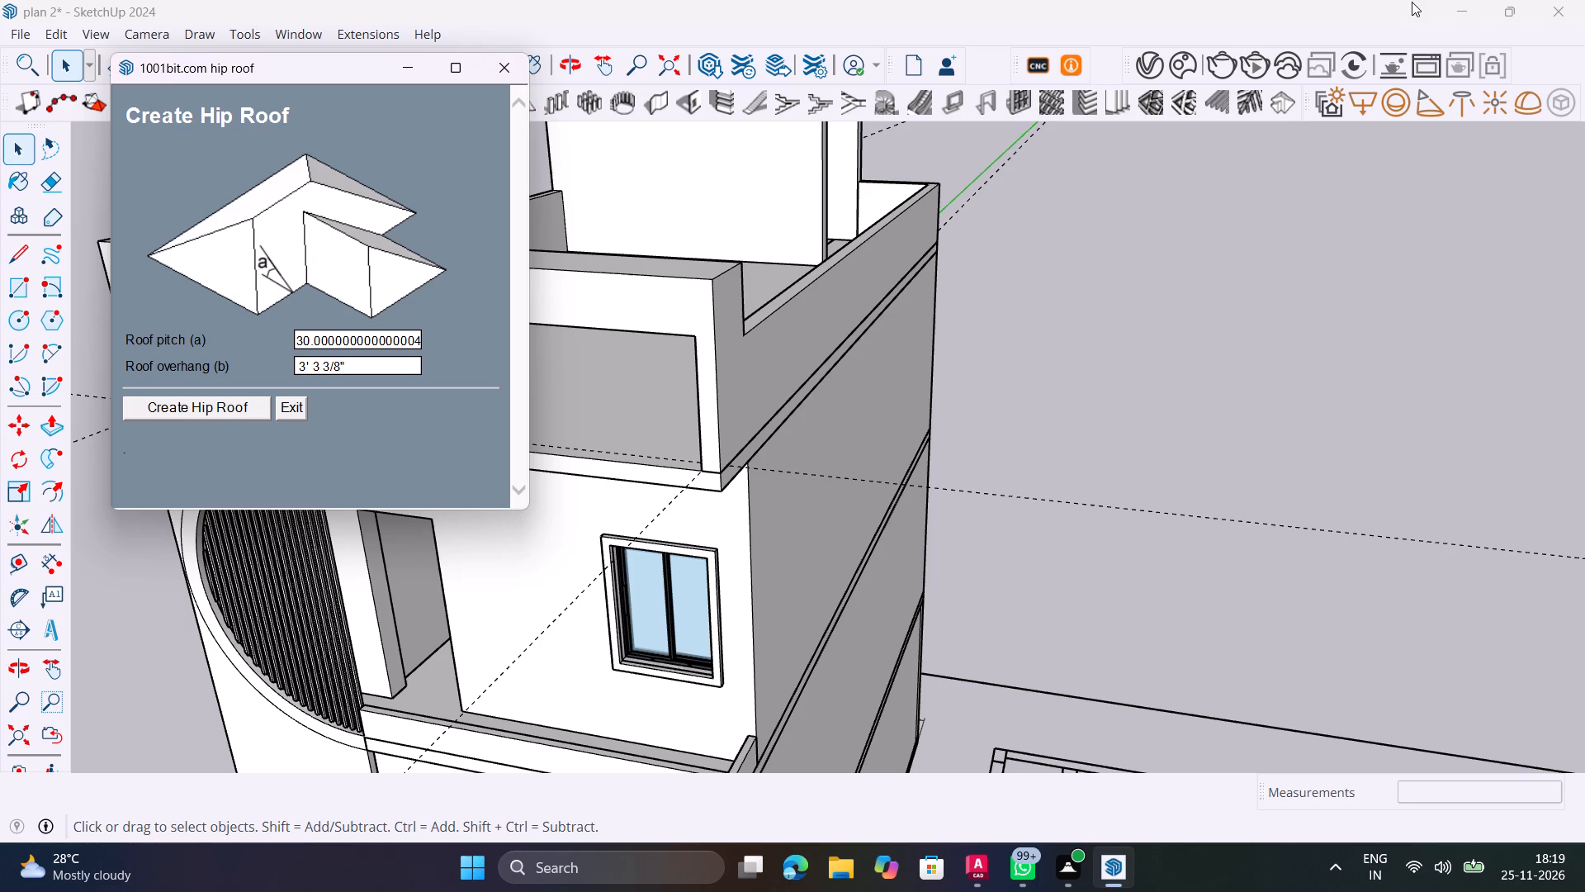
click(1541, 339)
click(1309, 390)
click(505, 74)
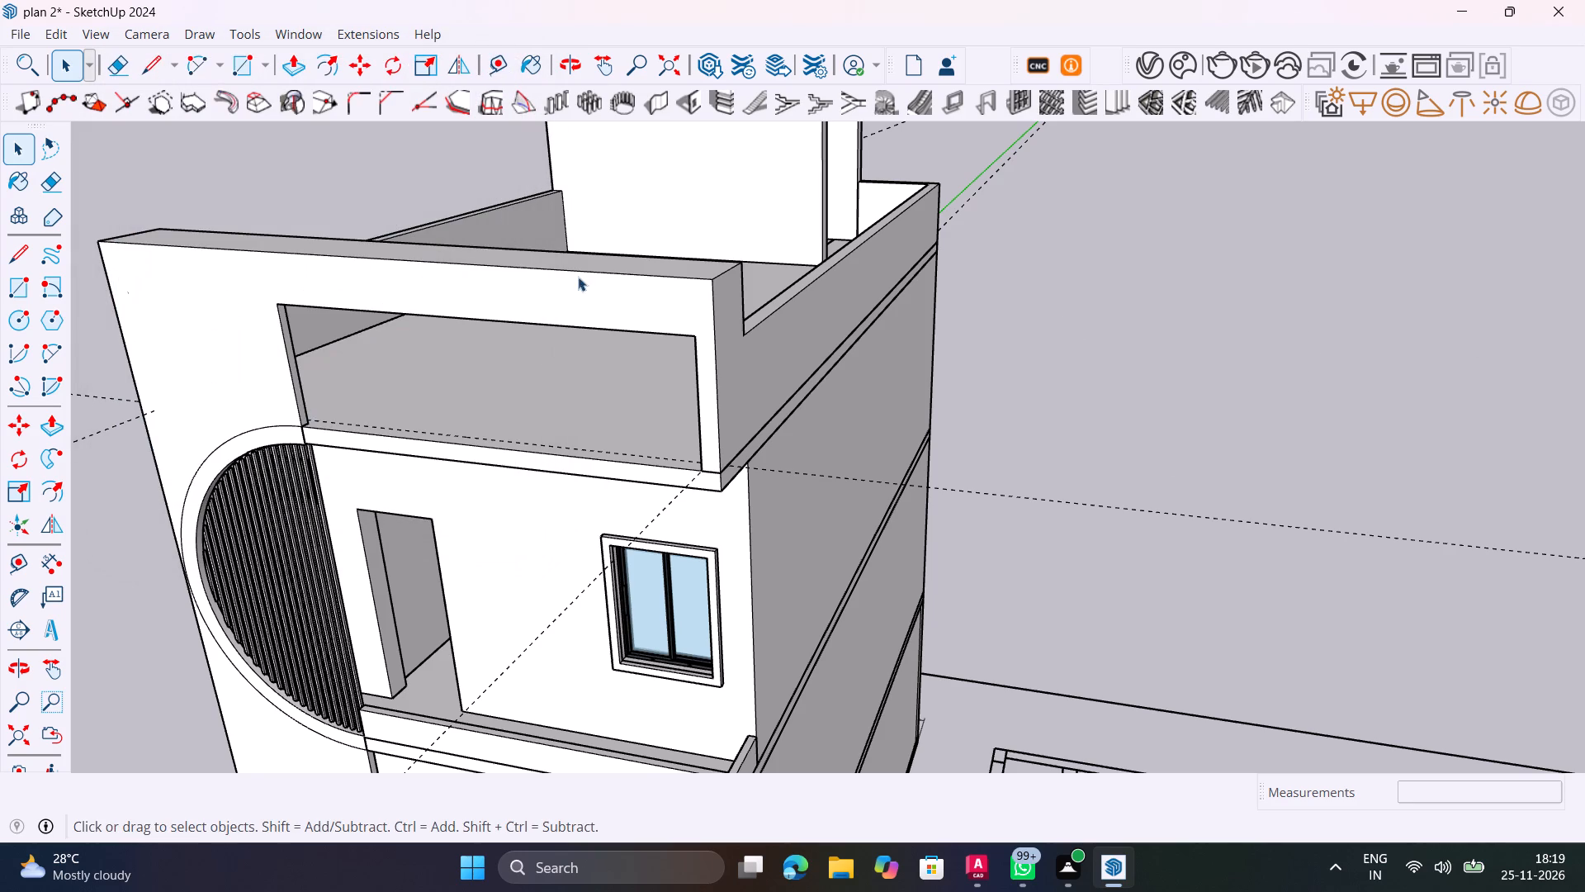
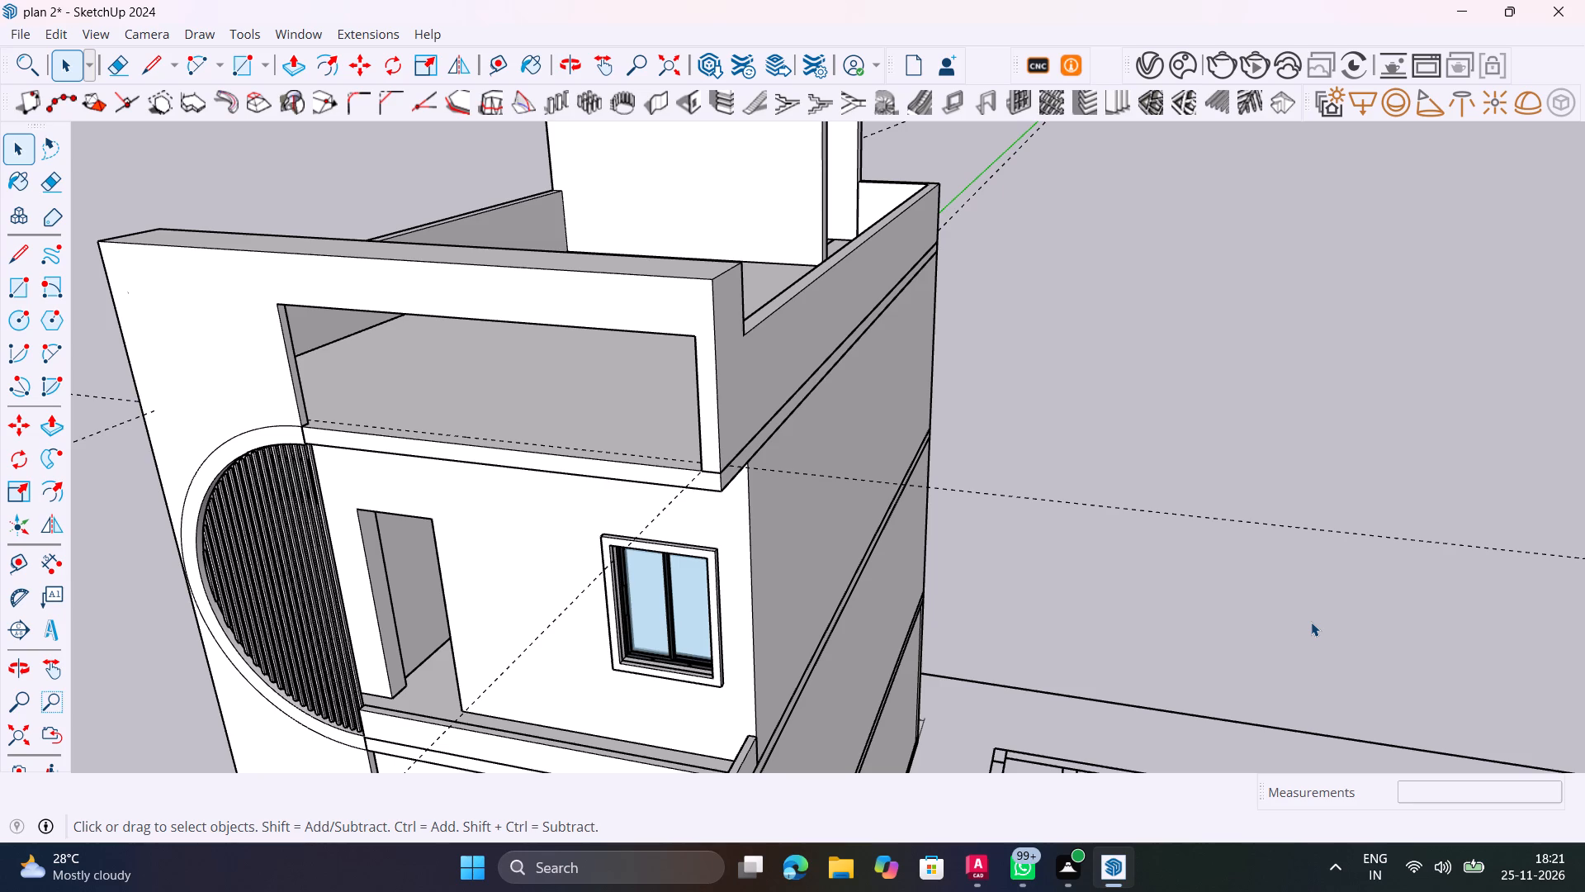
Examine the top-floor front opening, its beam and the roof parapets from the front and both sides.
scroll(1313, 648, down, 1)
middle_drag(1323, 644, 1349, 626)
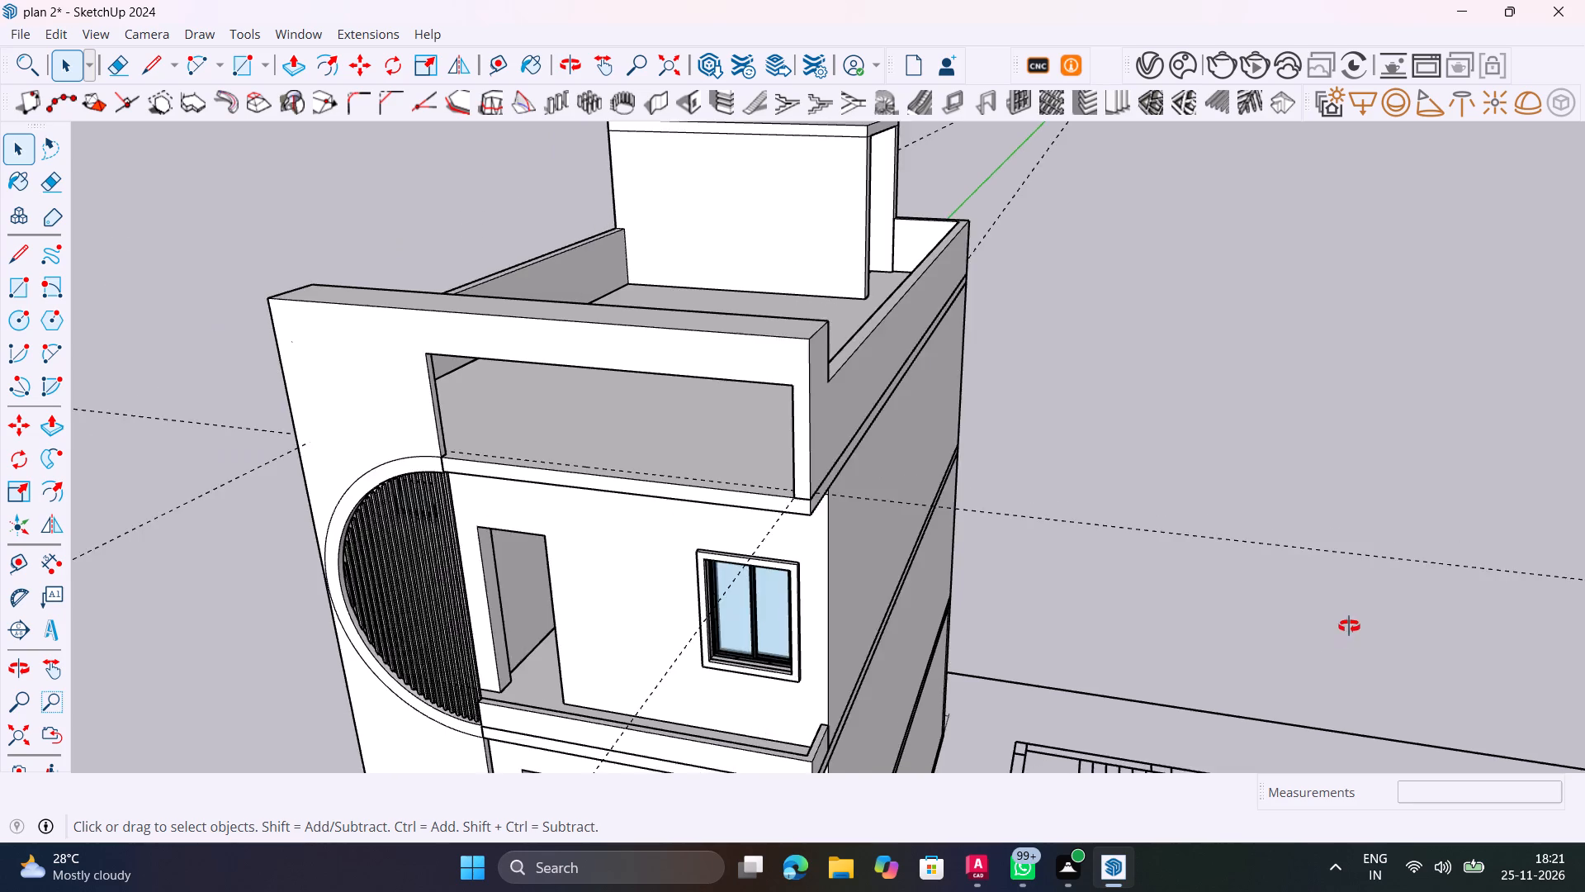
middle_drag(1349, 626, 1460, 551)
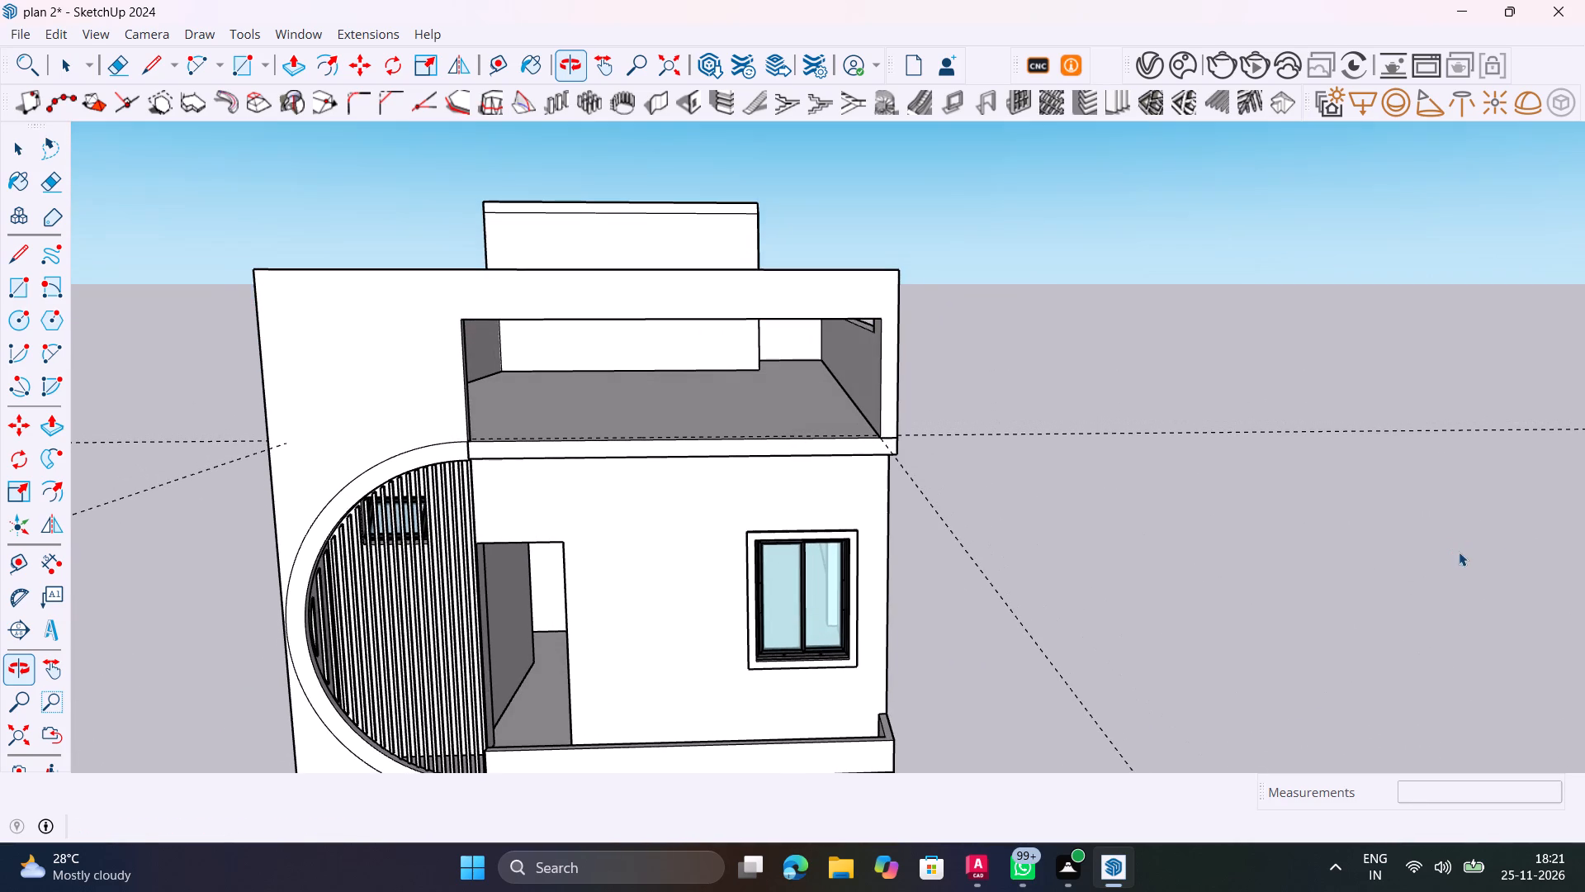
scroll(667, 426, up, 4)
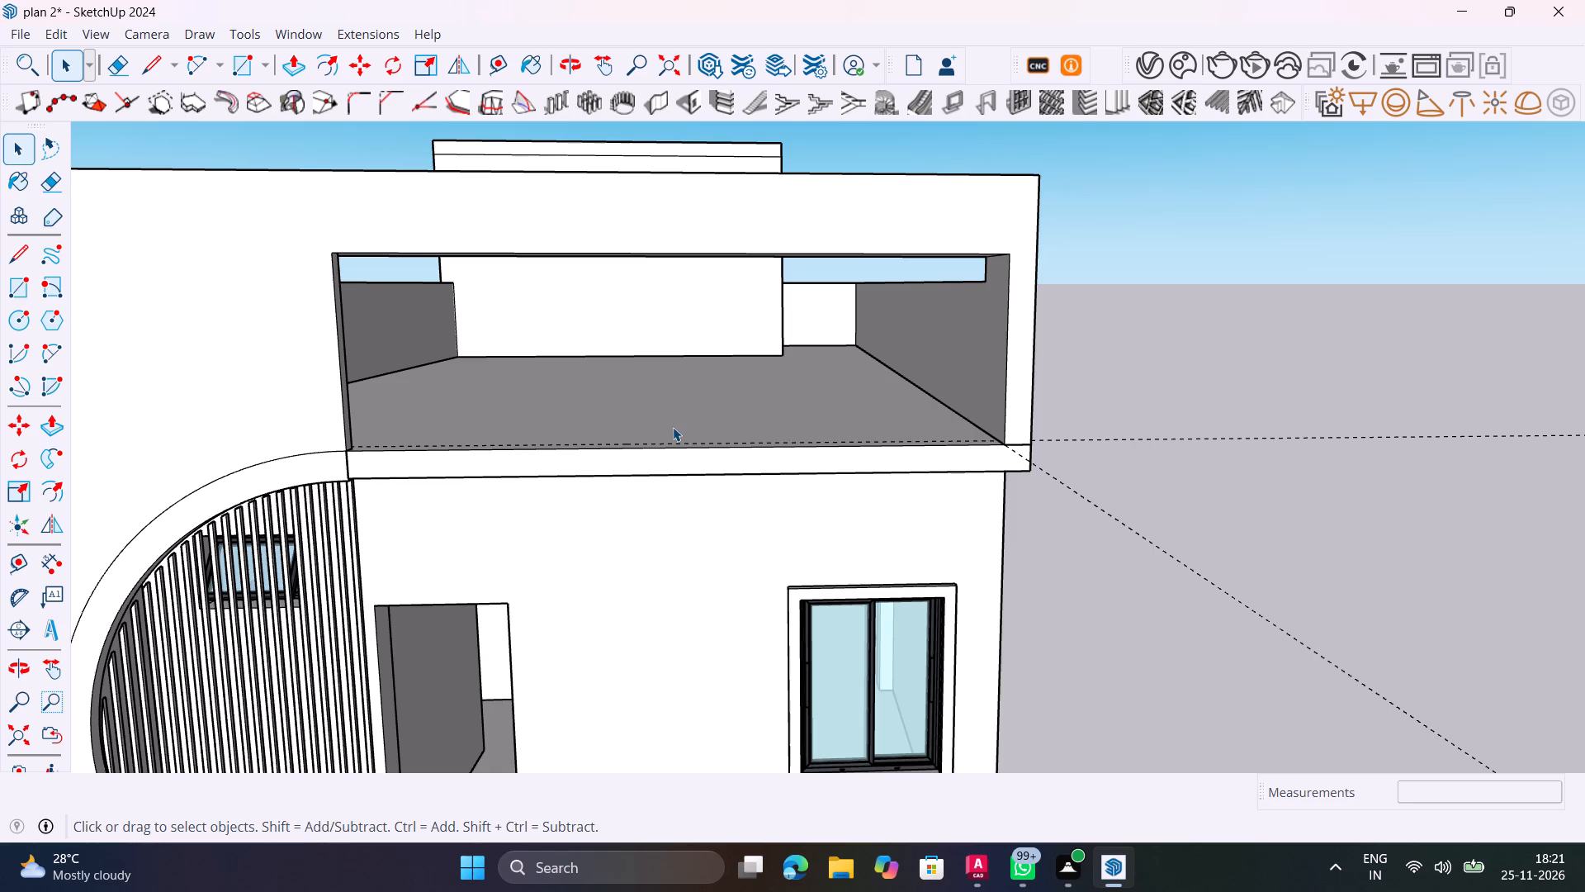
middle_drag(689, 515, 800, 557)
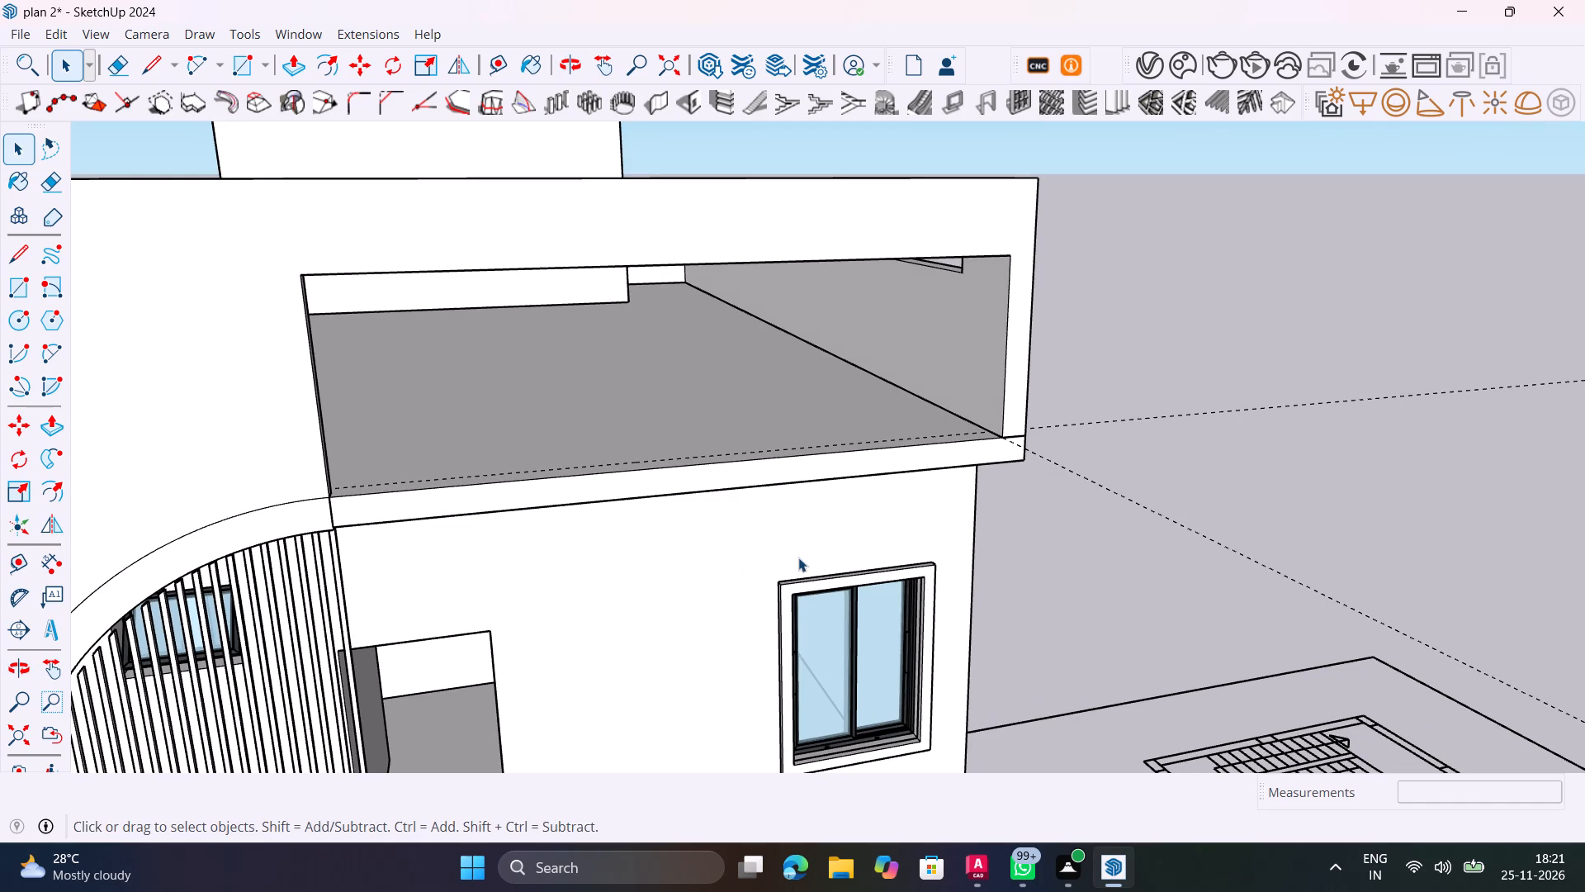
middle_drag(684, 565, 372, 496)
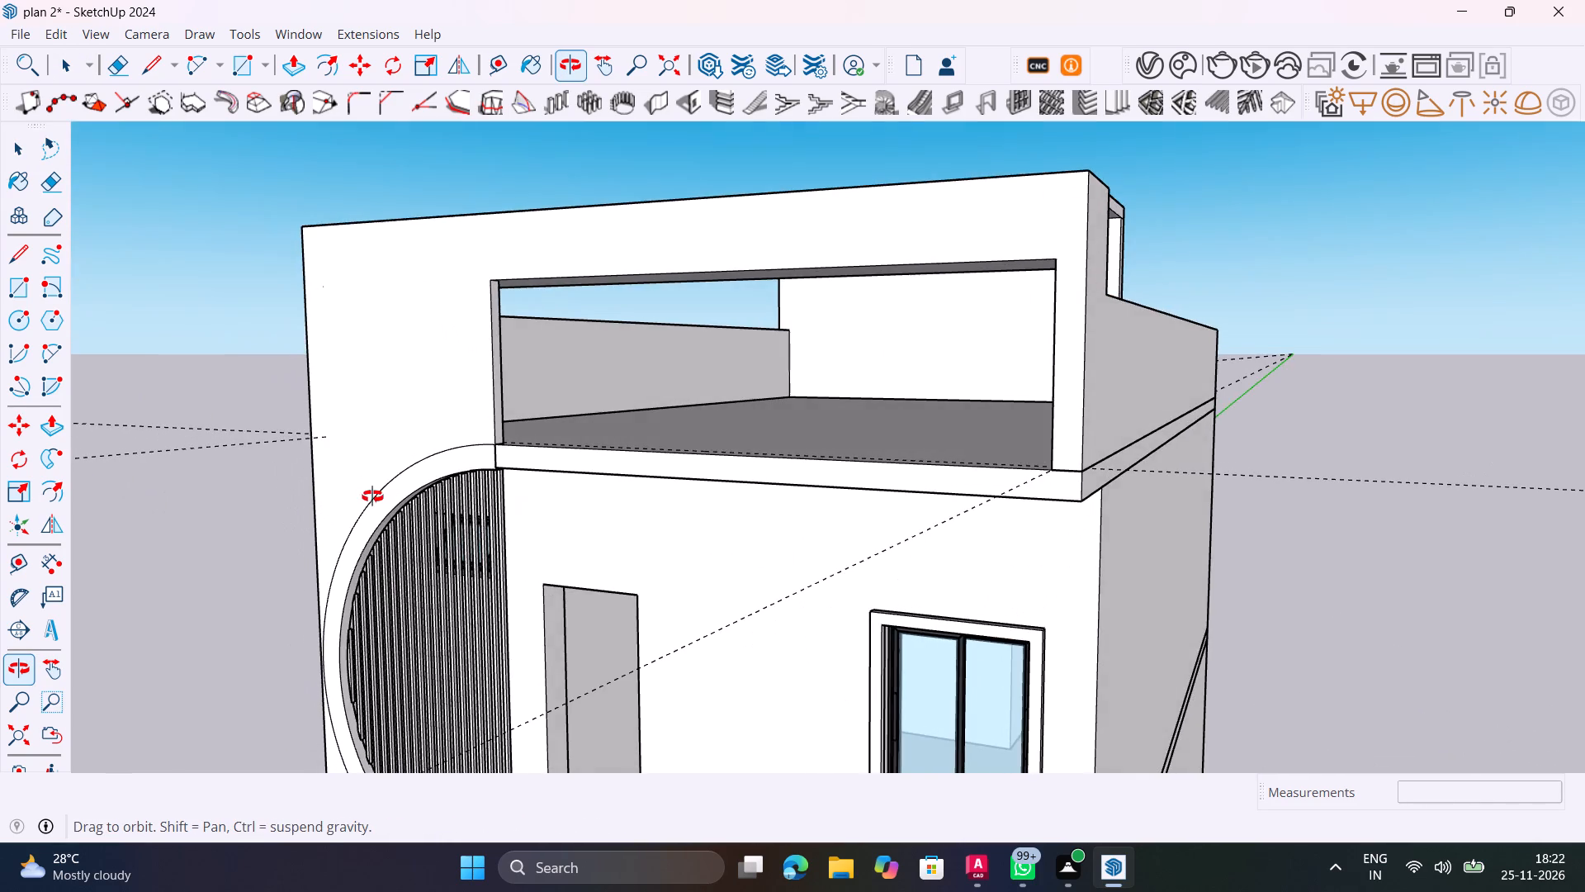
middle_drag(372, 496, 515, 533)
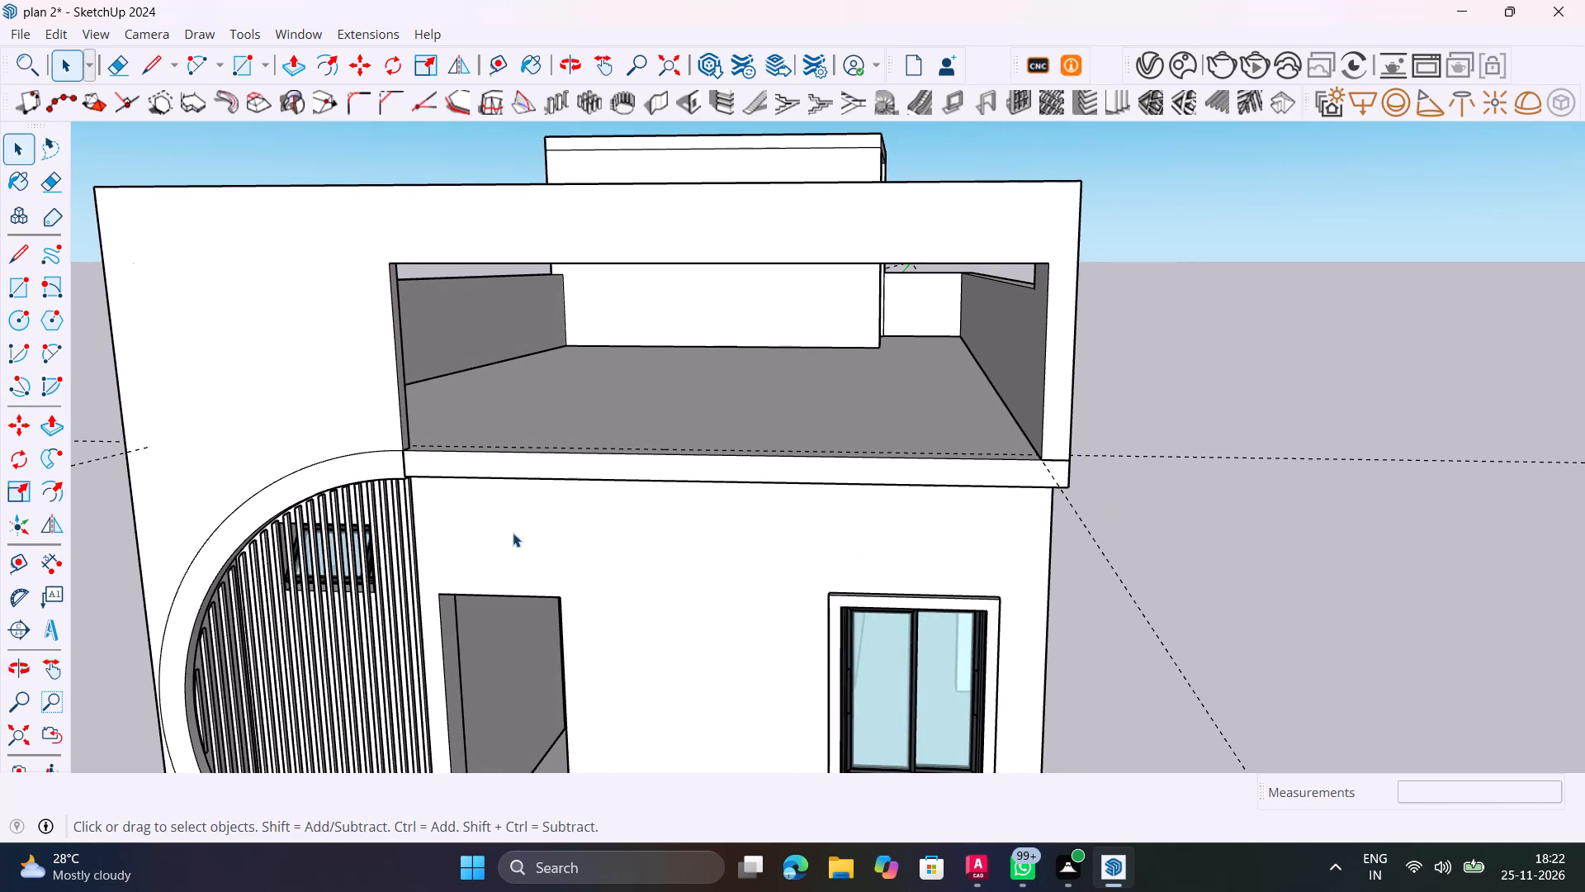
scroll(513, 533, down, 2)
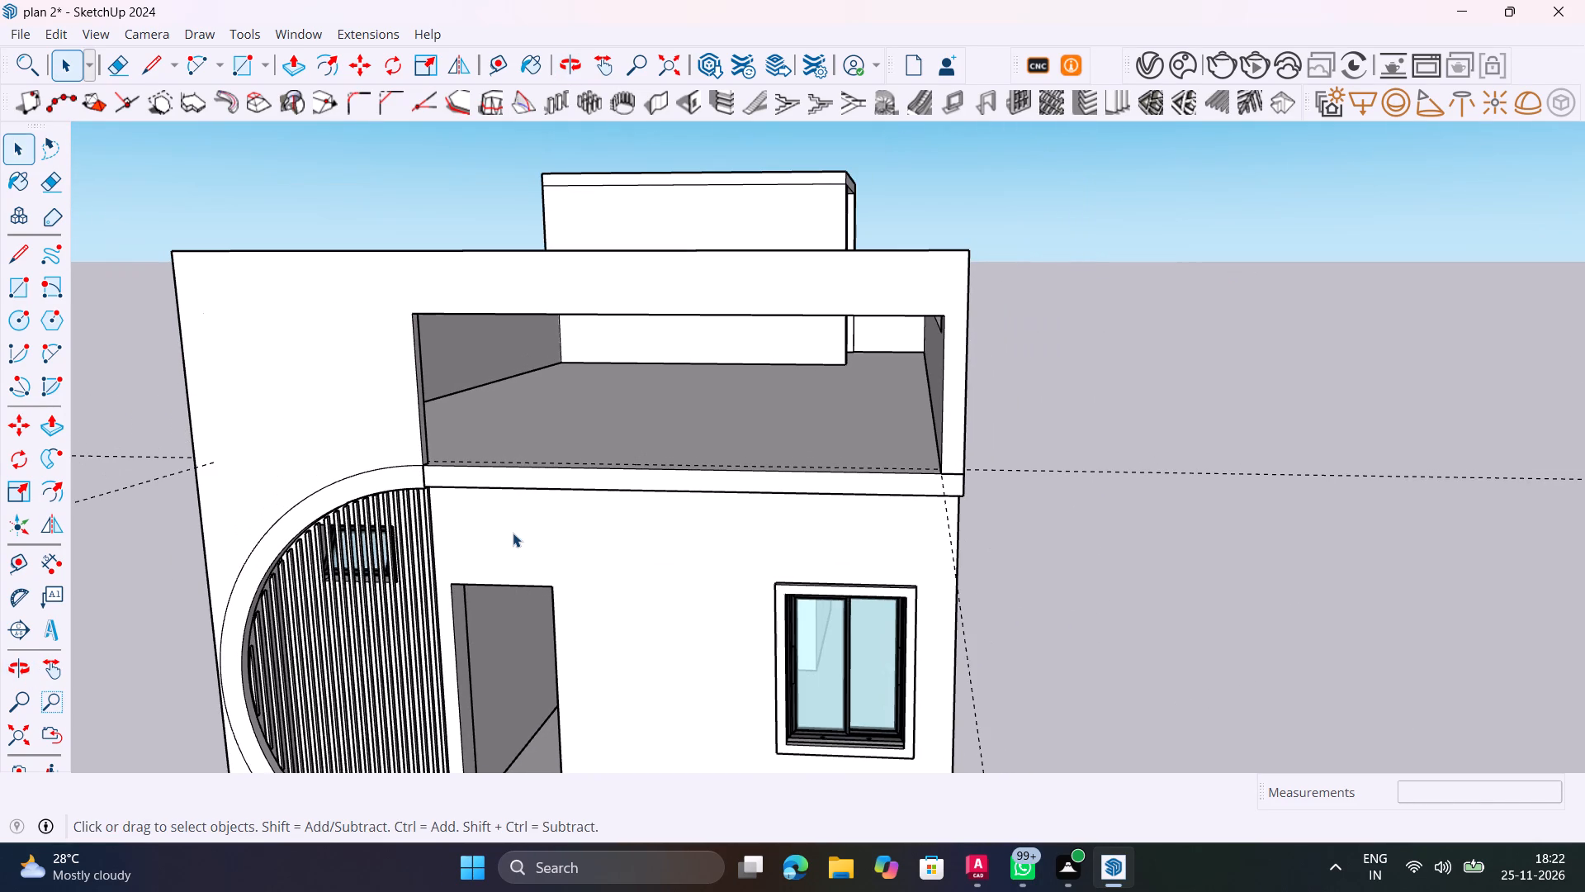
scroll(513, 533, down, 17)
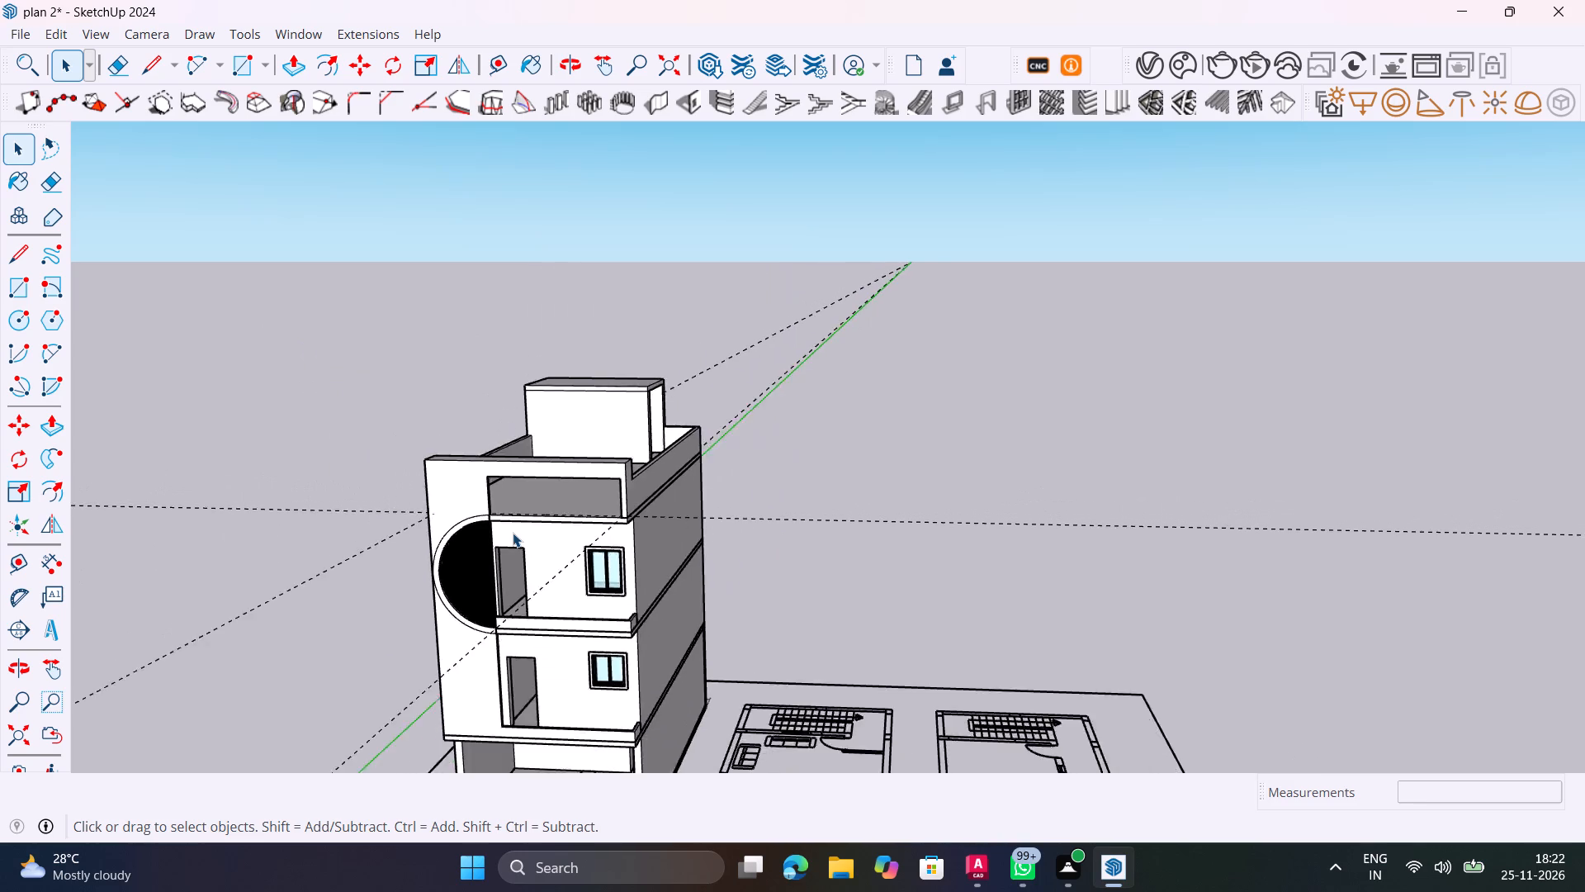
Examine the two balcony storeys, the semicircular slatted screen and the side wall of the house facade.
scroll(513, 533, down, 2)
scroll(565, 591, up, 4)
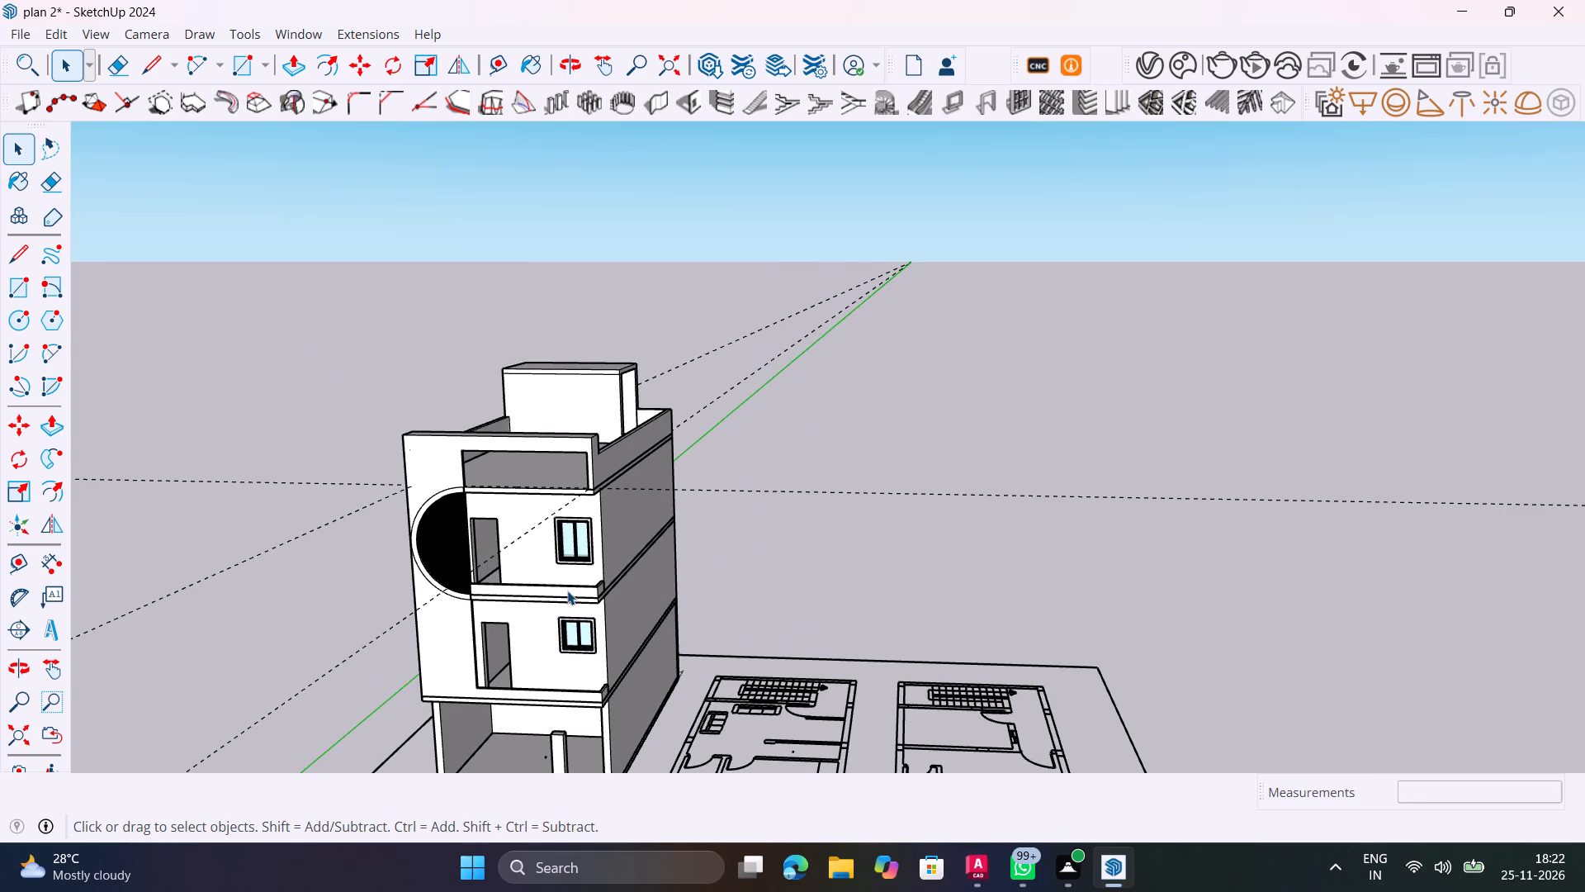
scroll(593, 691, up, 8)
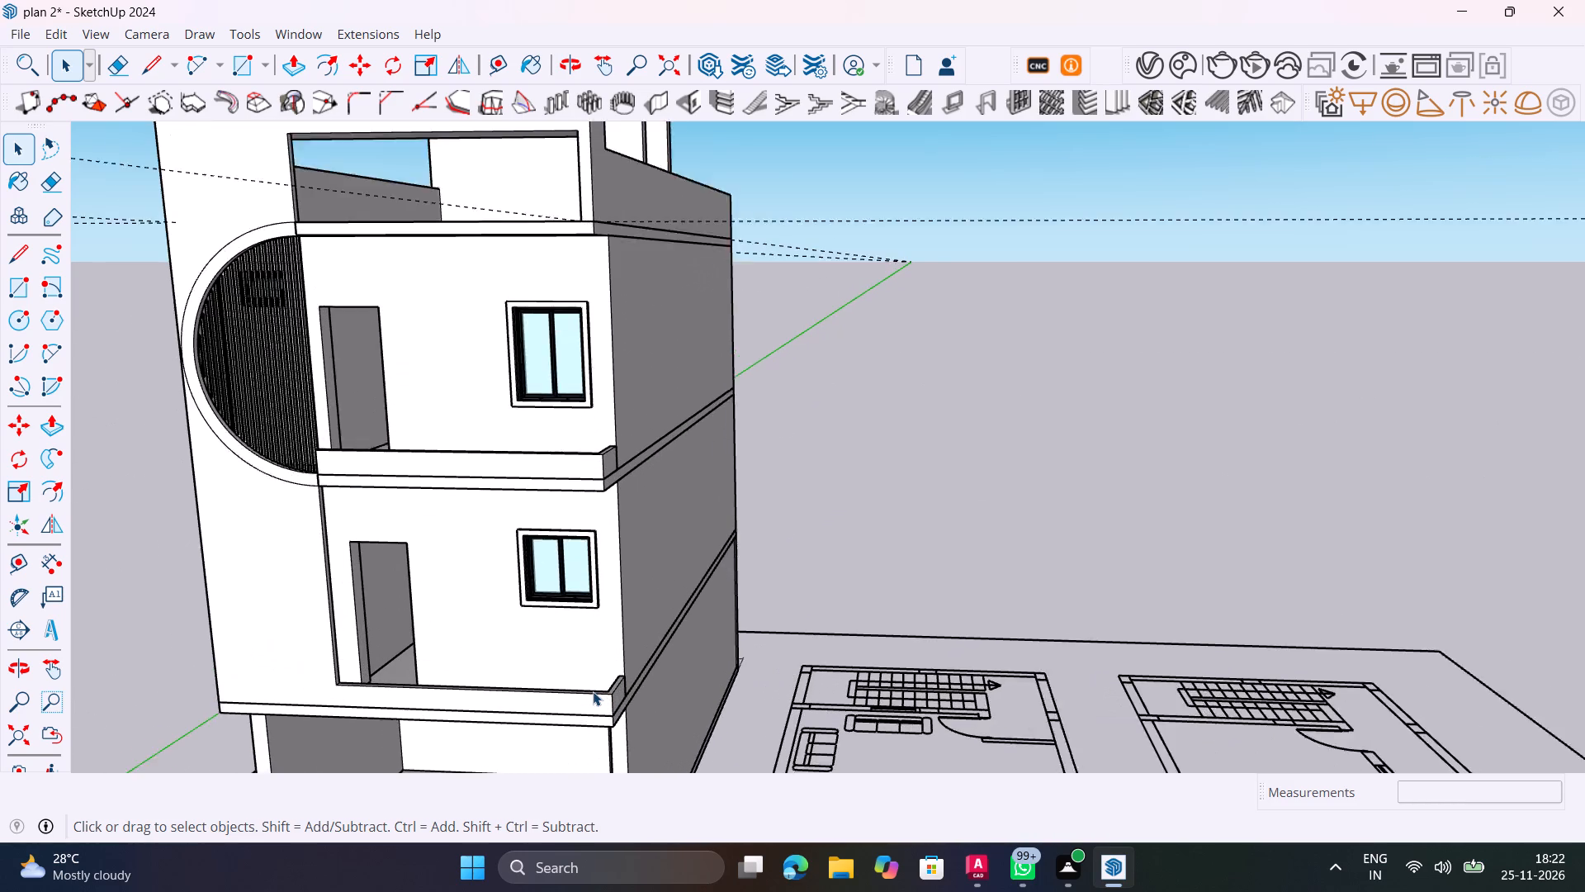
scroll(593, 691, up, 1)
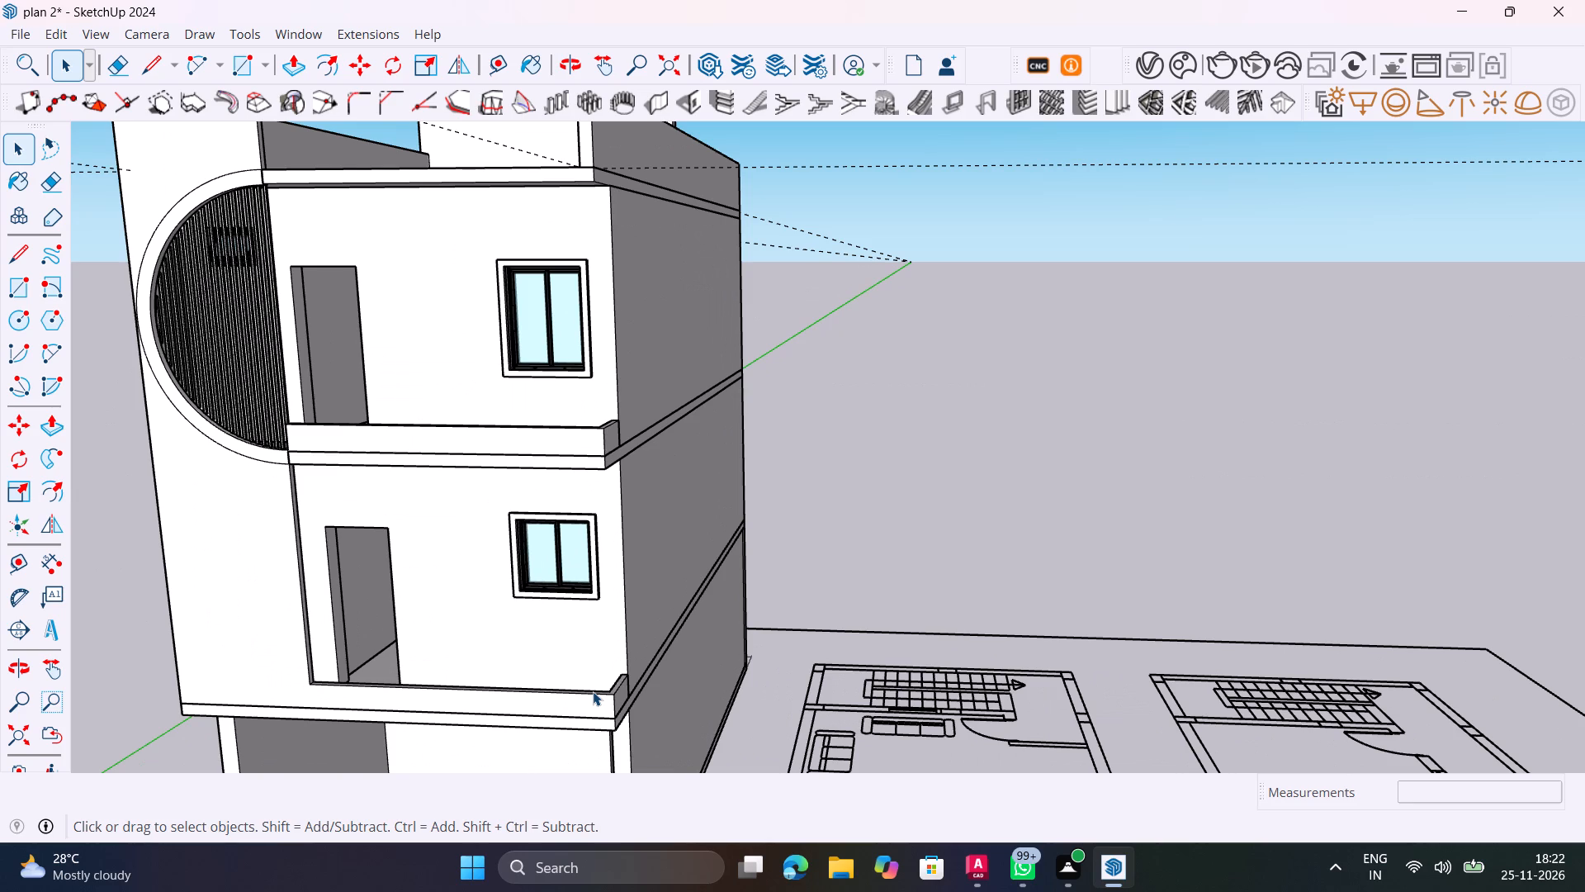
scroll(593, 691, down, 5)
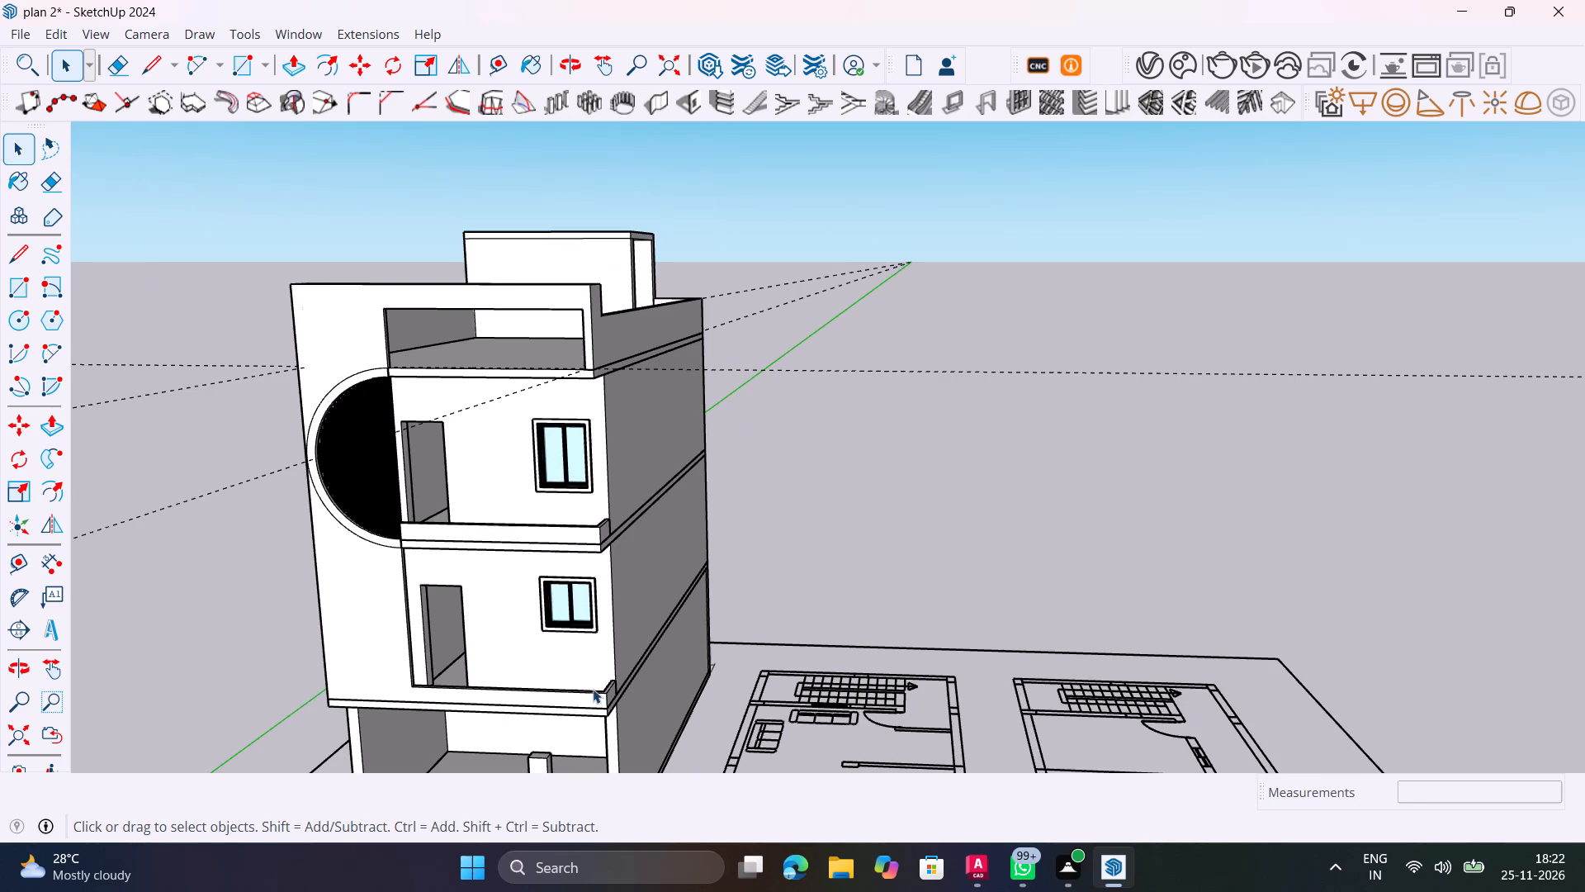
middle_drag(594, 686, 476, 742)
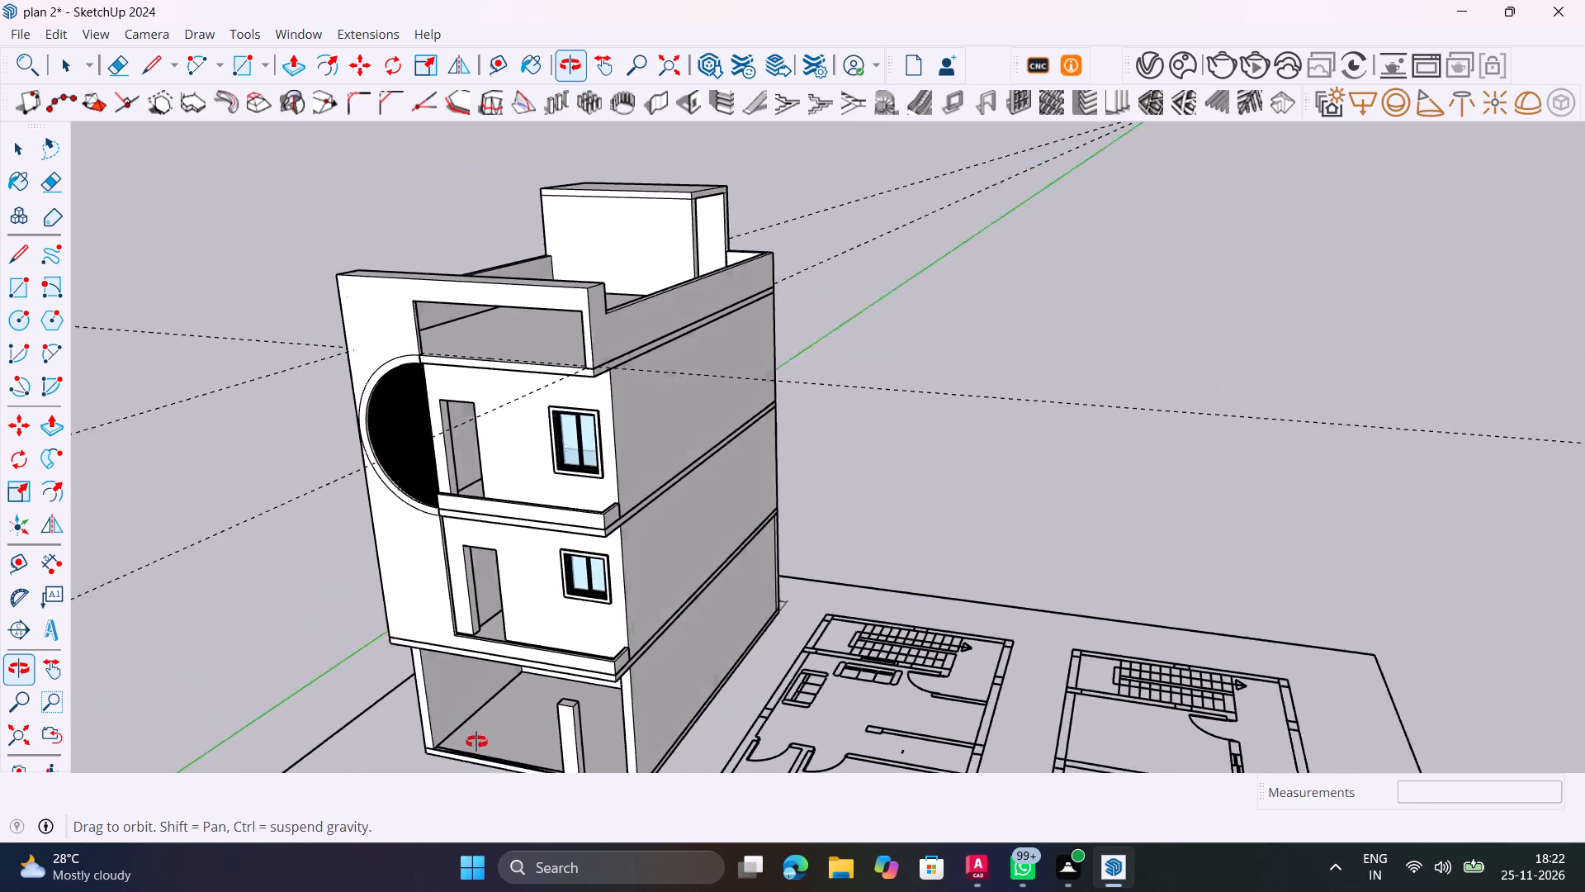
middle_drag(476, 742, 458, 739)
scroll(435, 654, up, 4)
middle_drag(464, 651, 754, 654)
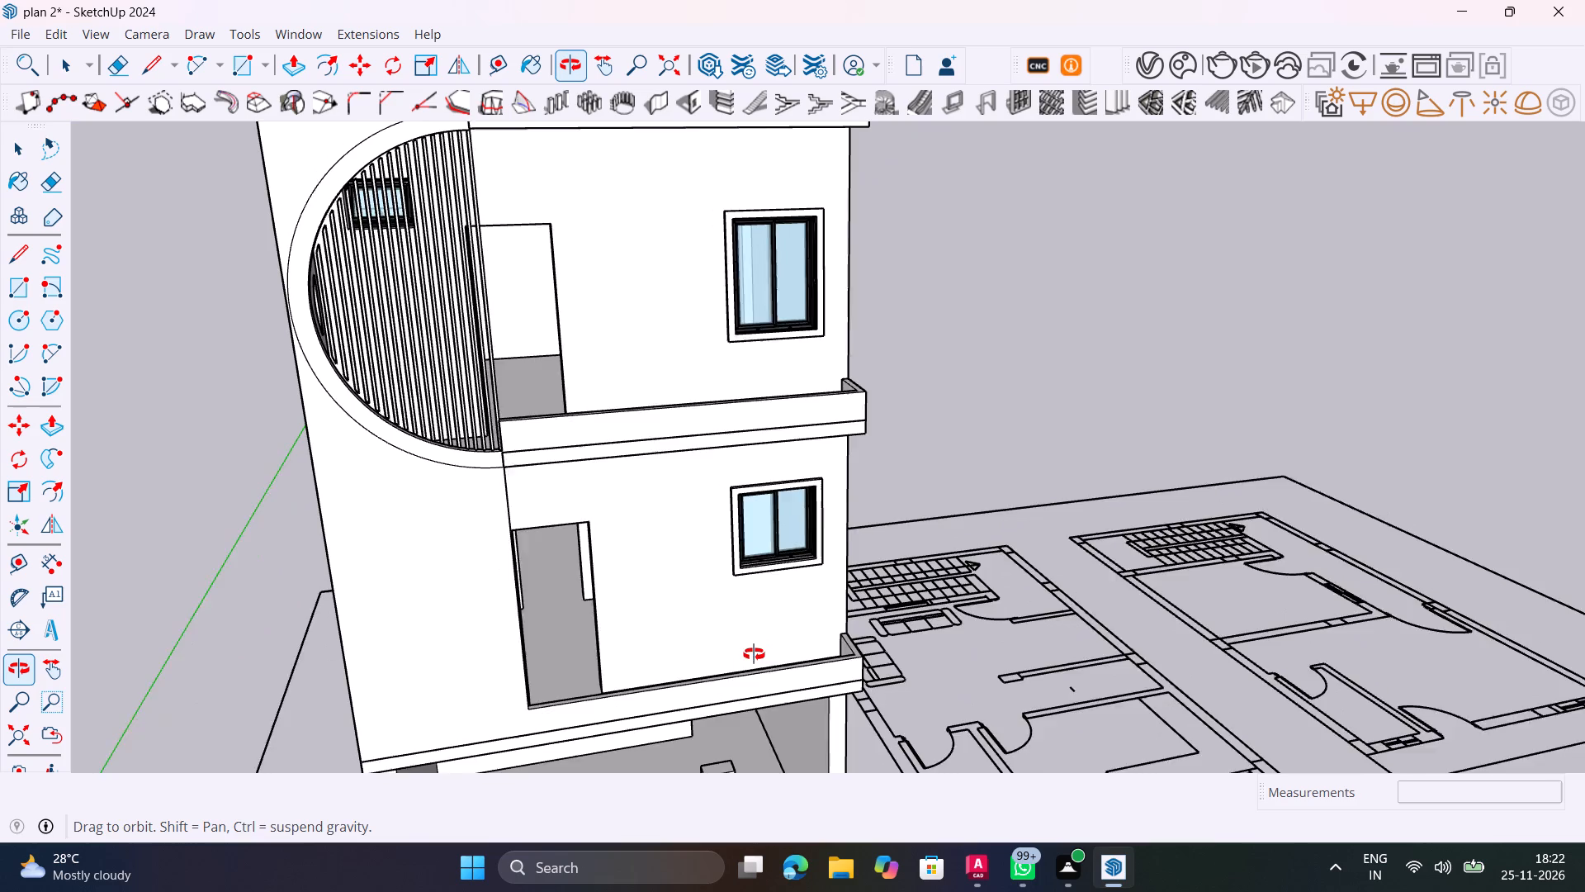
middle_drag(754, 654, 669, 654)
middle_click(669, 654)
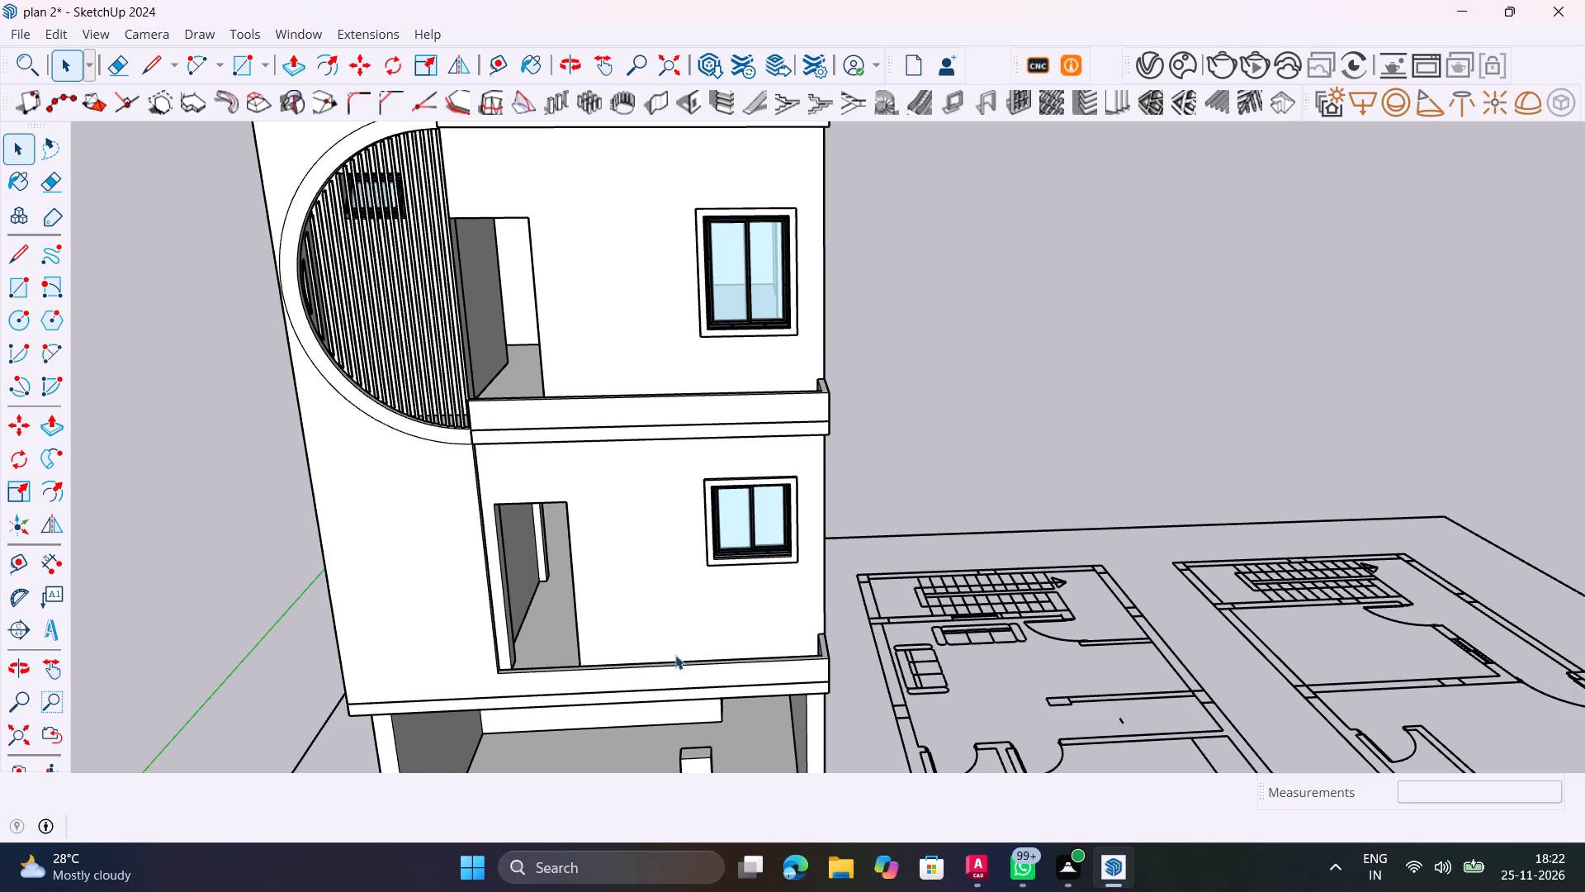
middle_drag(693, 655, 621, 567)
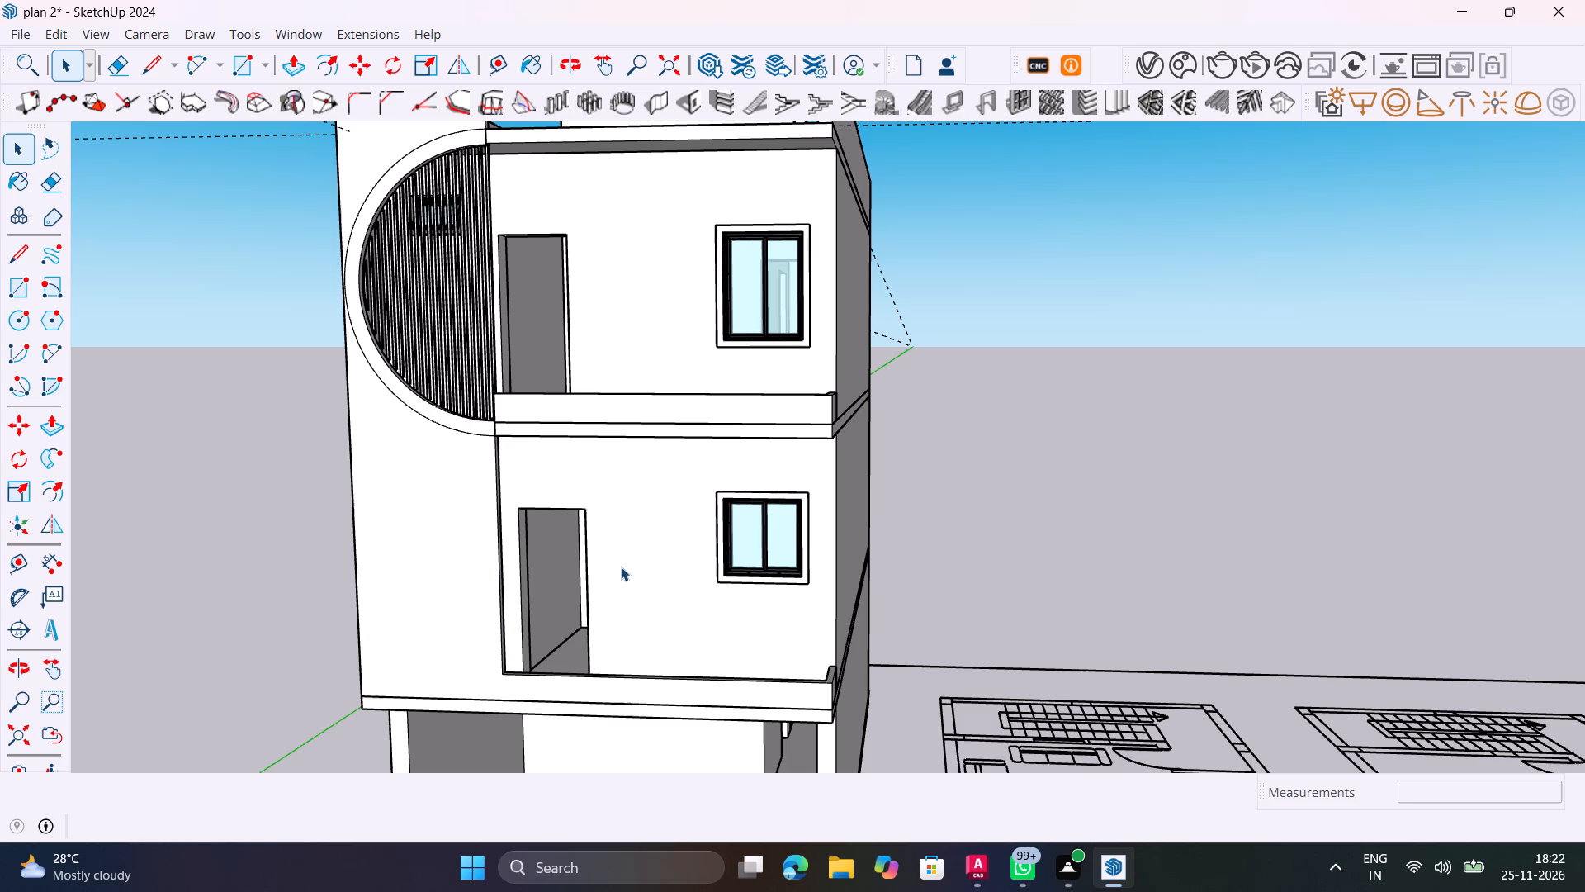
scroll(621, 568, down, 2)
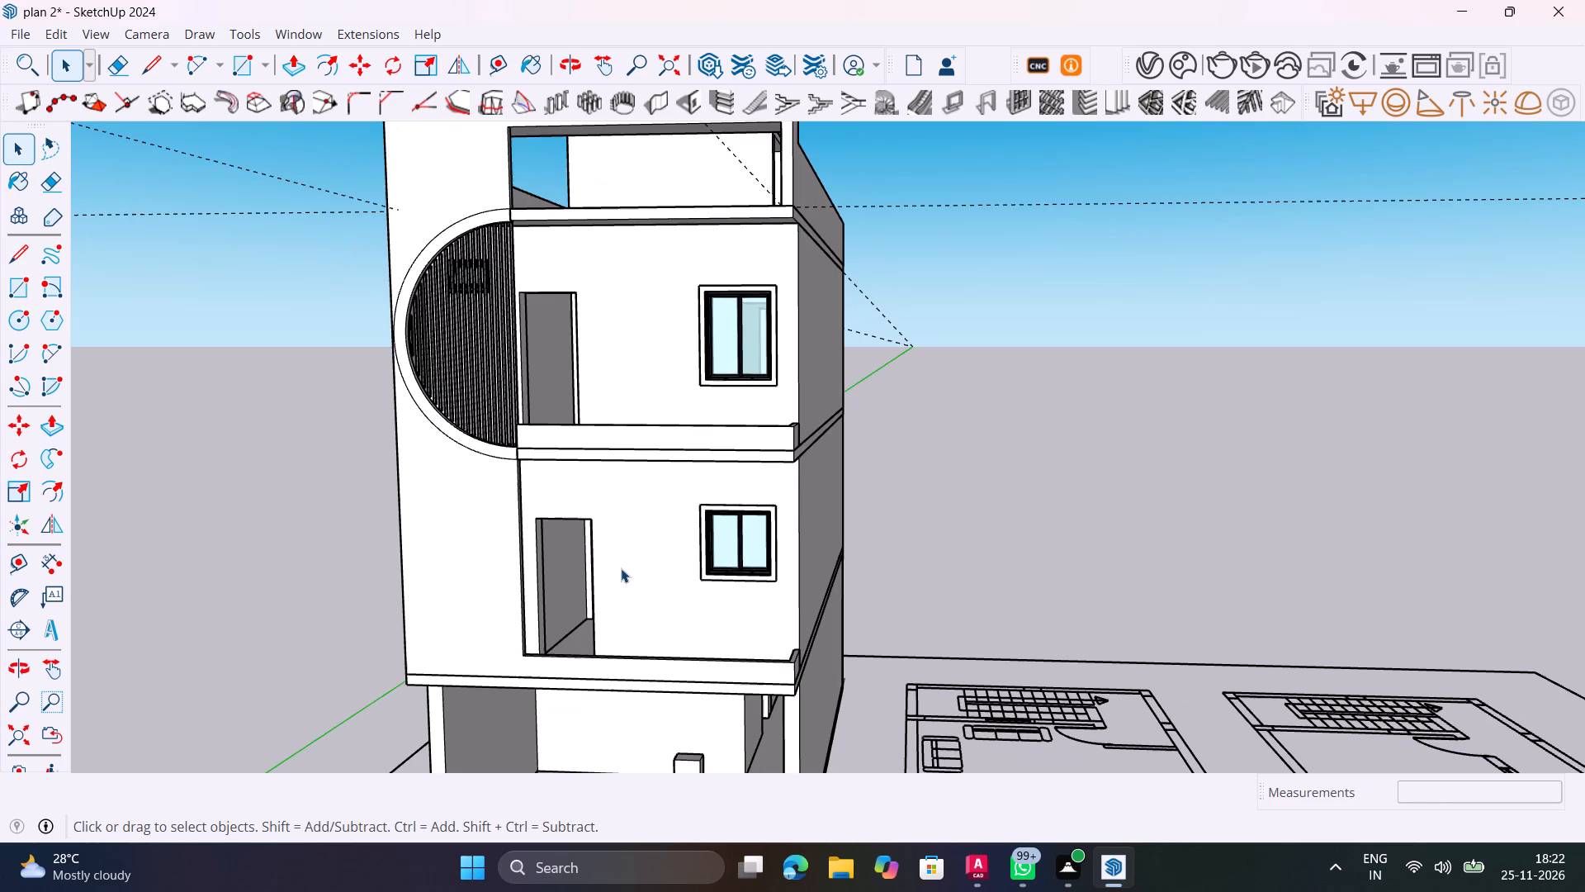
middle_drag(703, 515, 728, 638)
scroll(709, 573, down, 7)
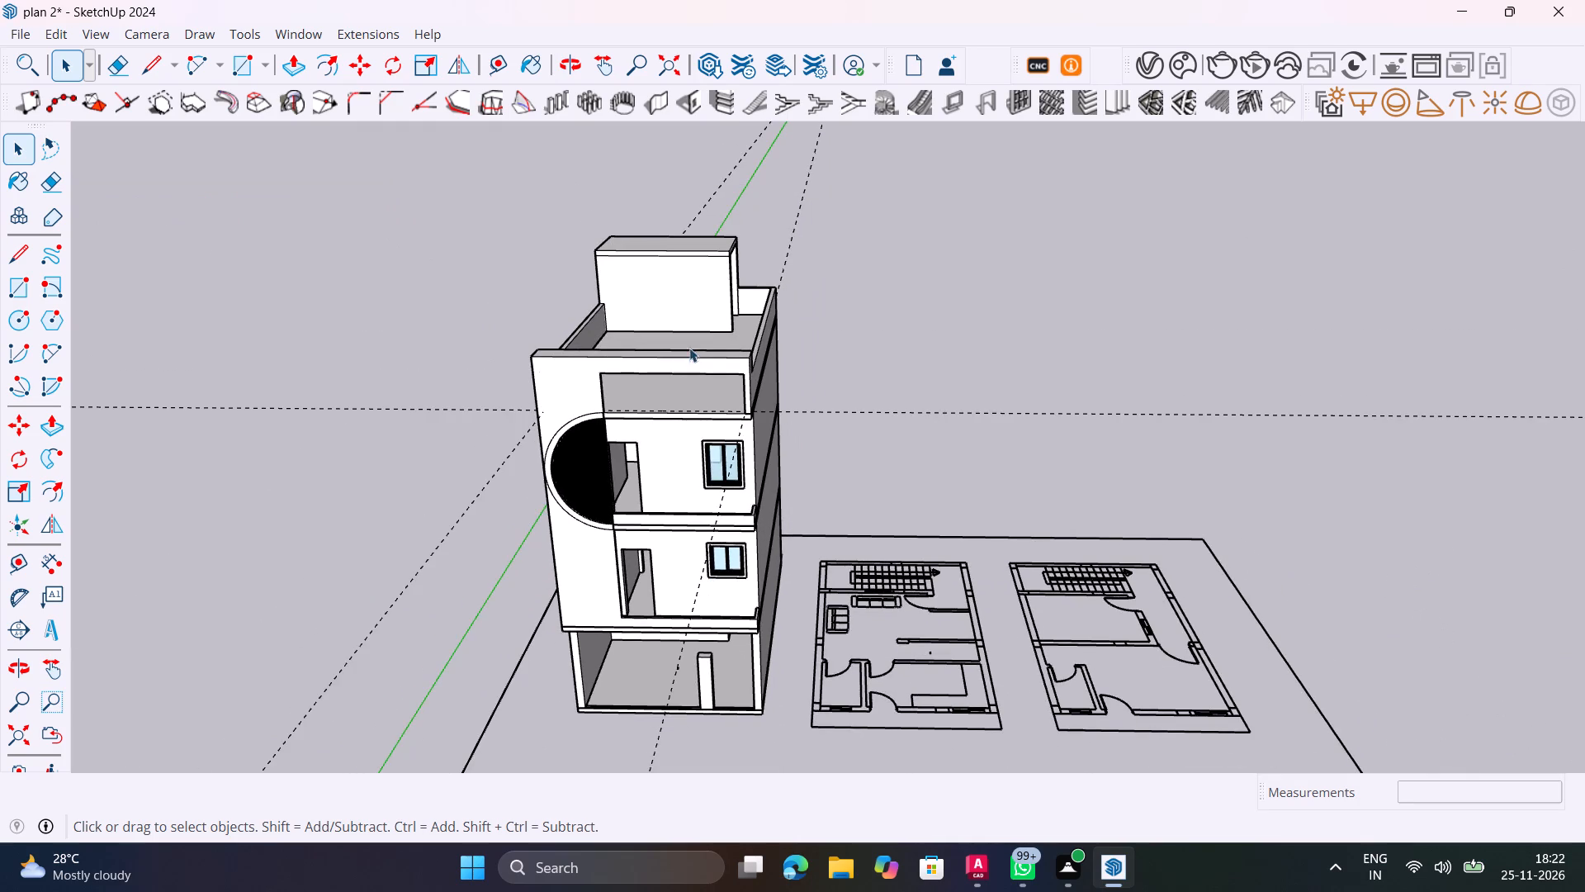
Examine the front beam's end and its junction with the roof parapet from above and below.
scroll(702, 344, up, 8)
middle_drag(731, 444, 550, 353)
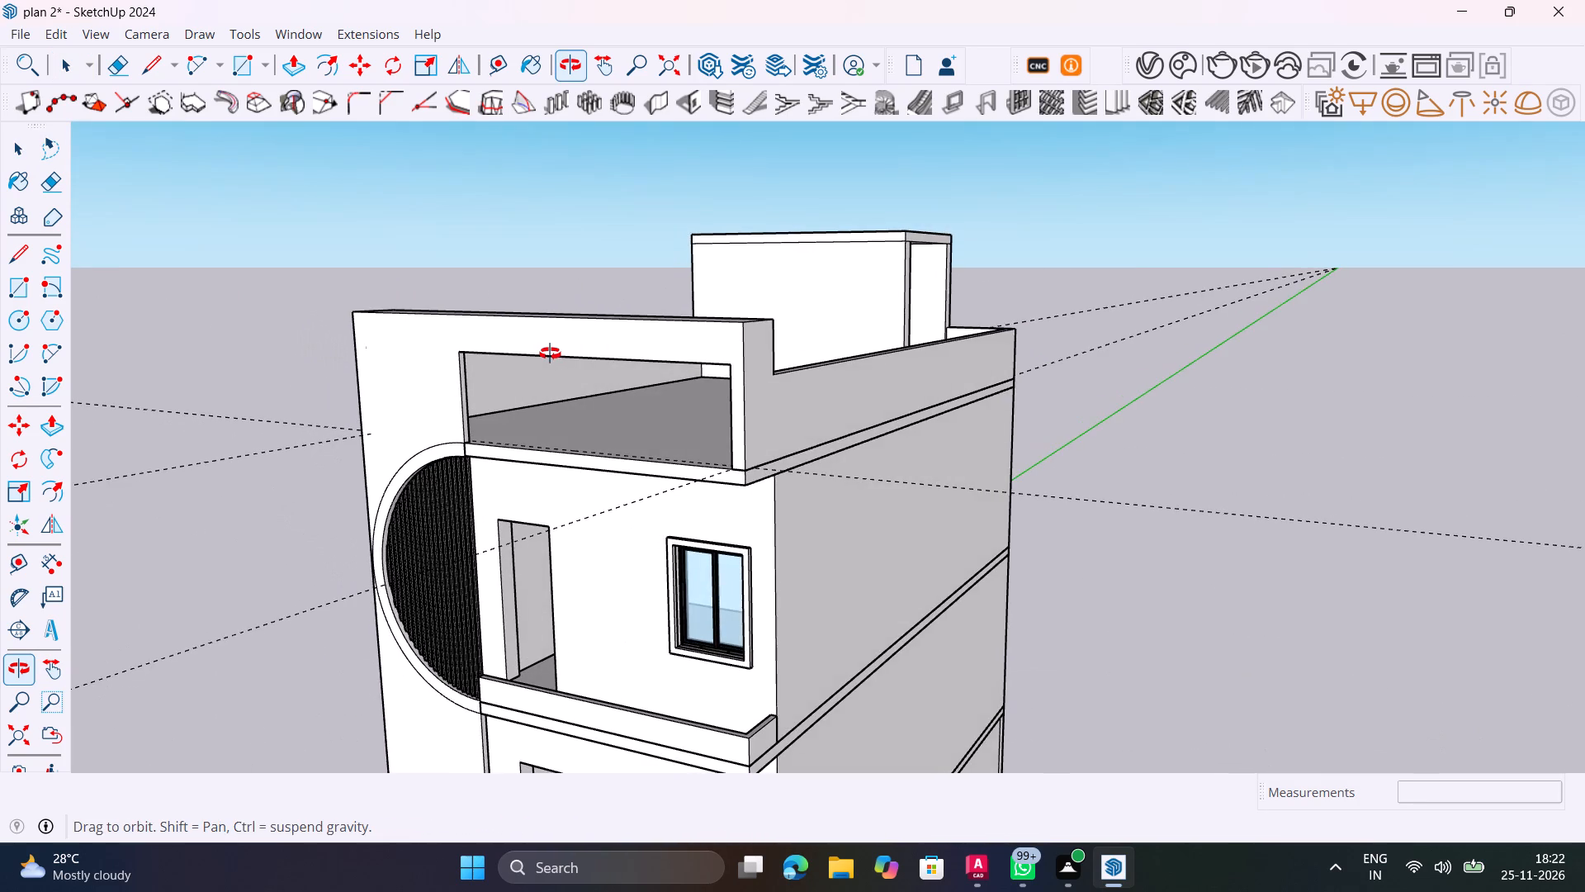
middle_drag(550, 353, 613, 351)
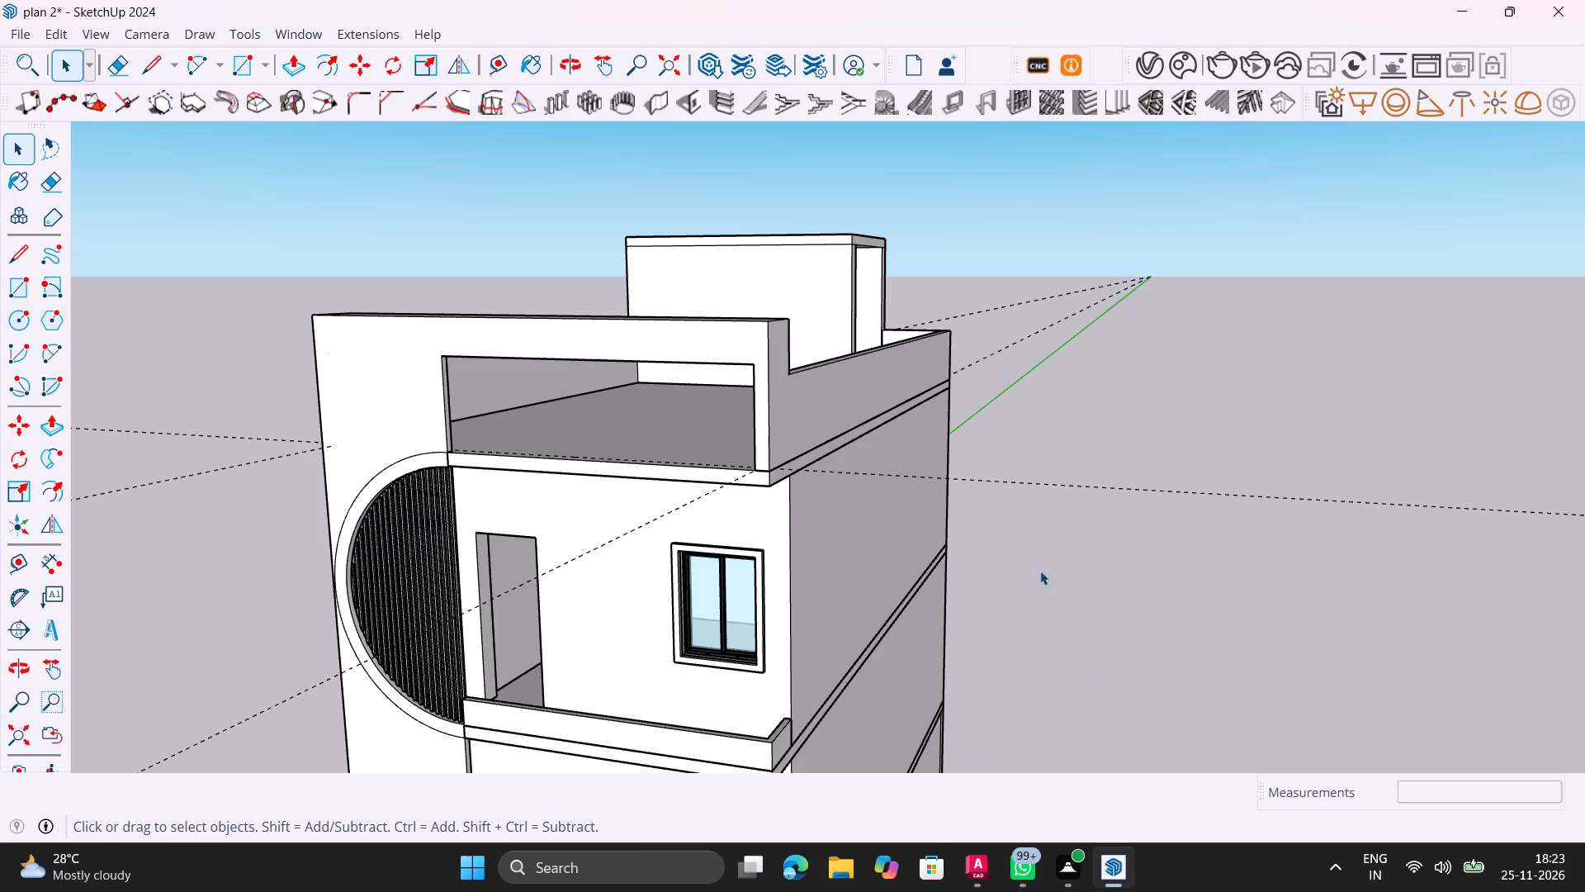
scroll(817, 421, up, 4)
middle_drag(825, 426, 905, 510)
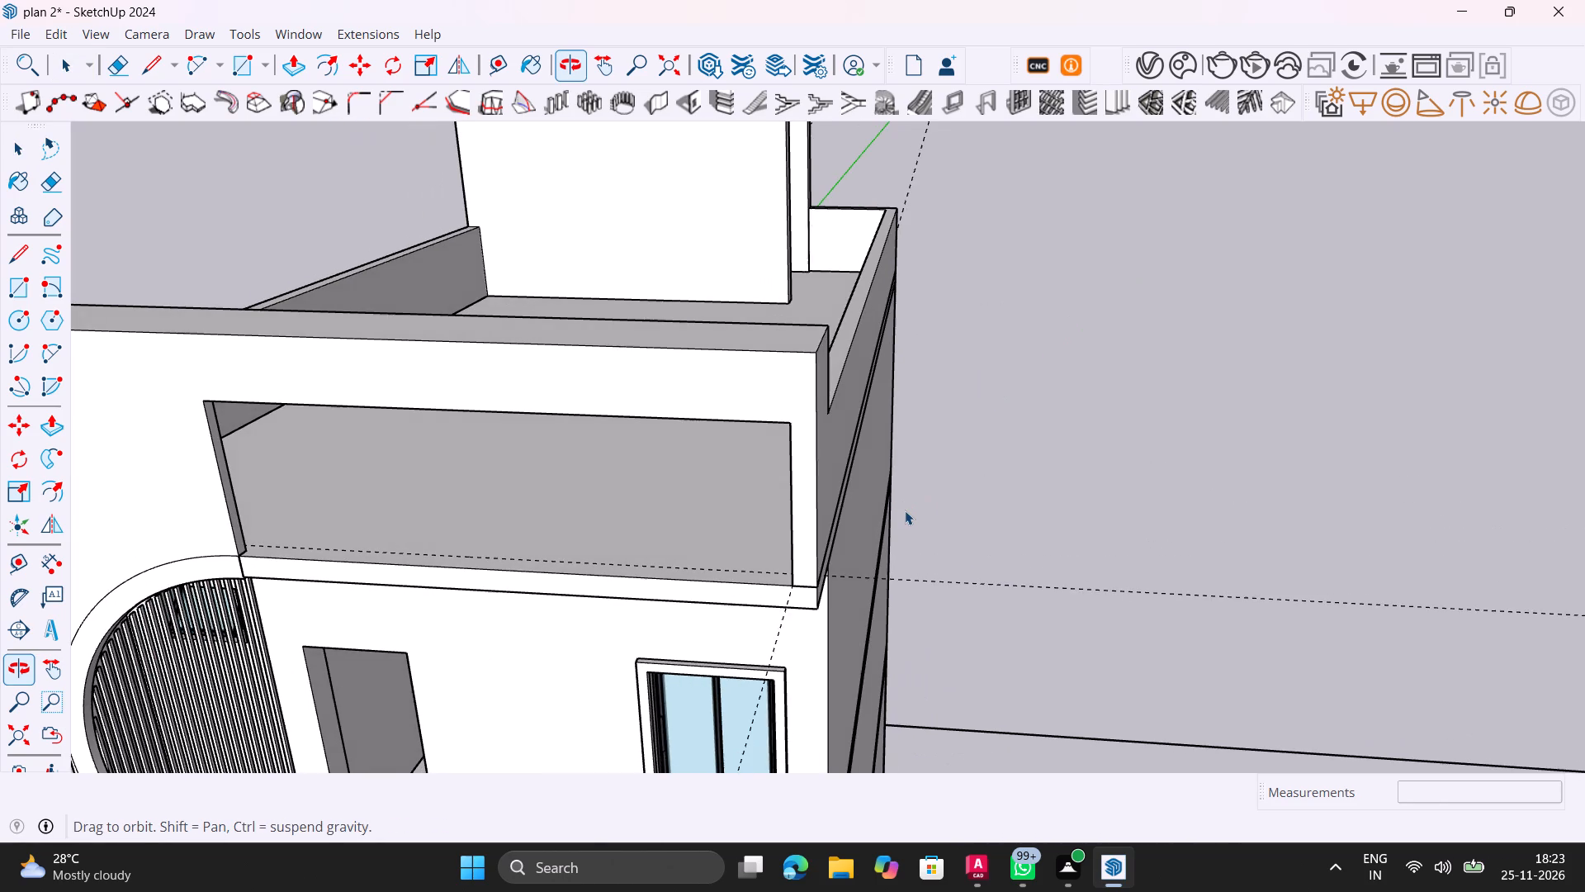
middle_drag(905, 510, 904, 510)
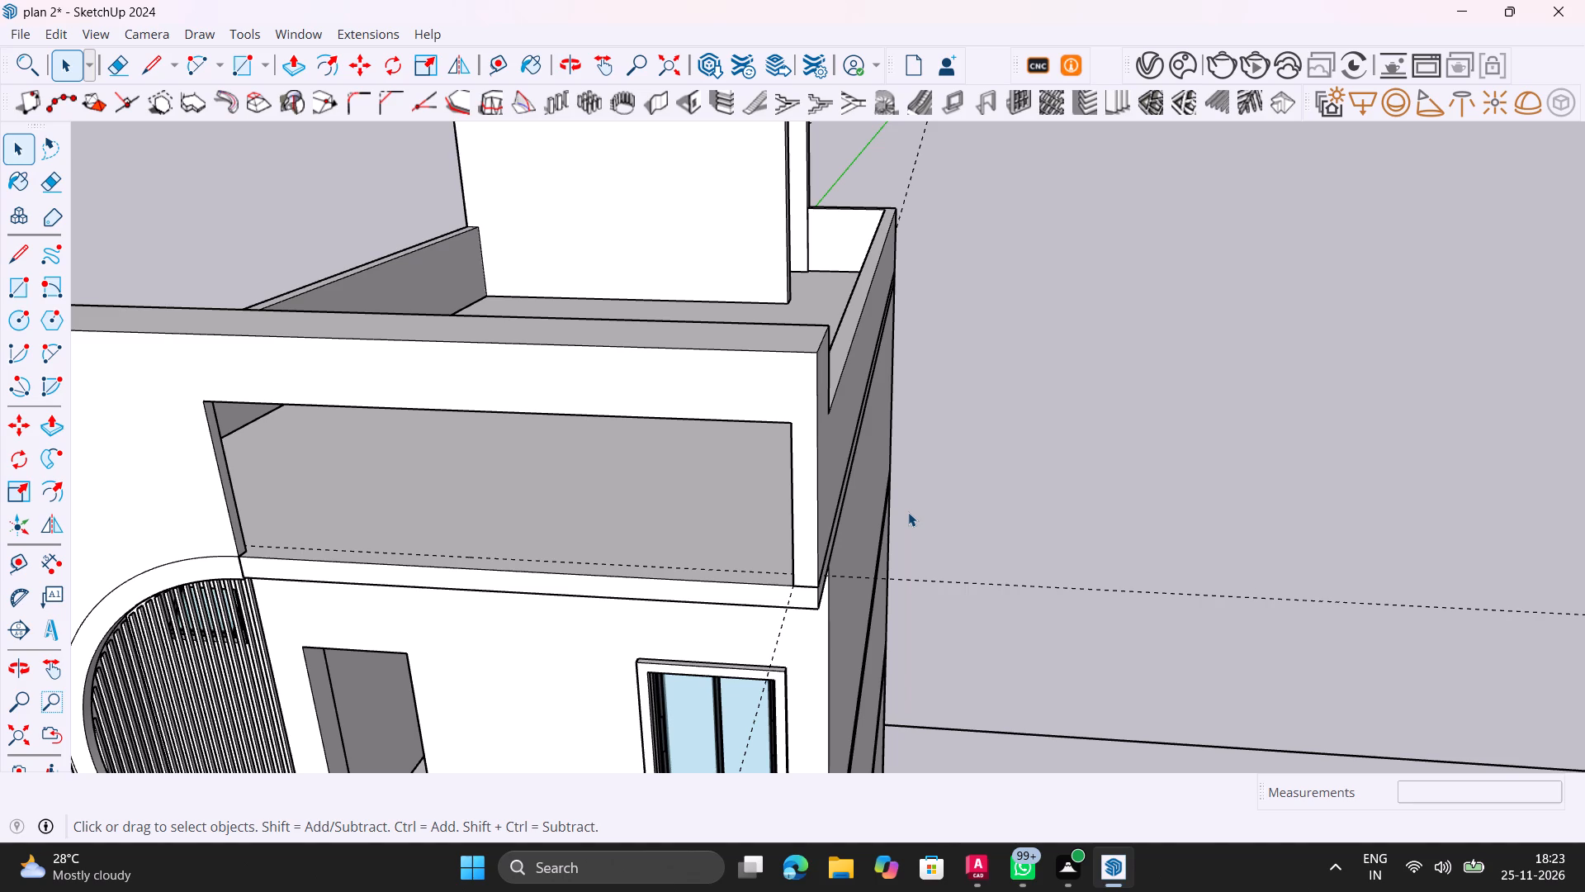
scroll(1200, 614, down, 4)
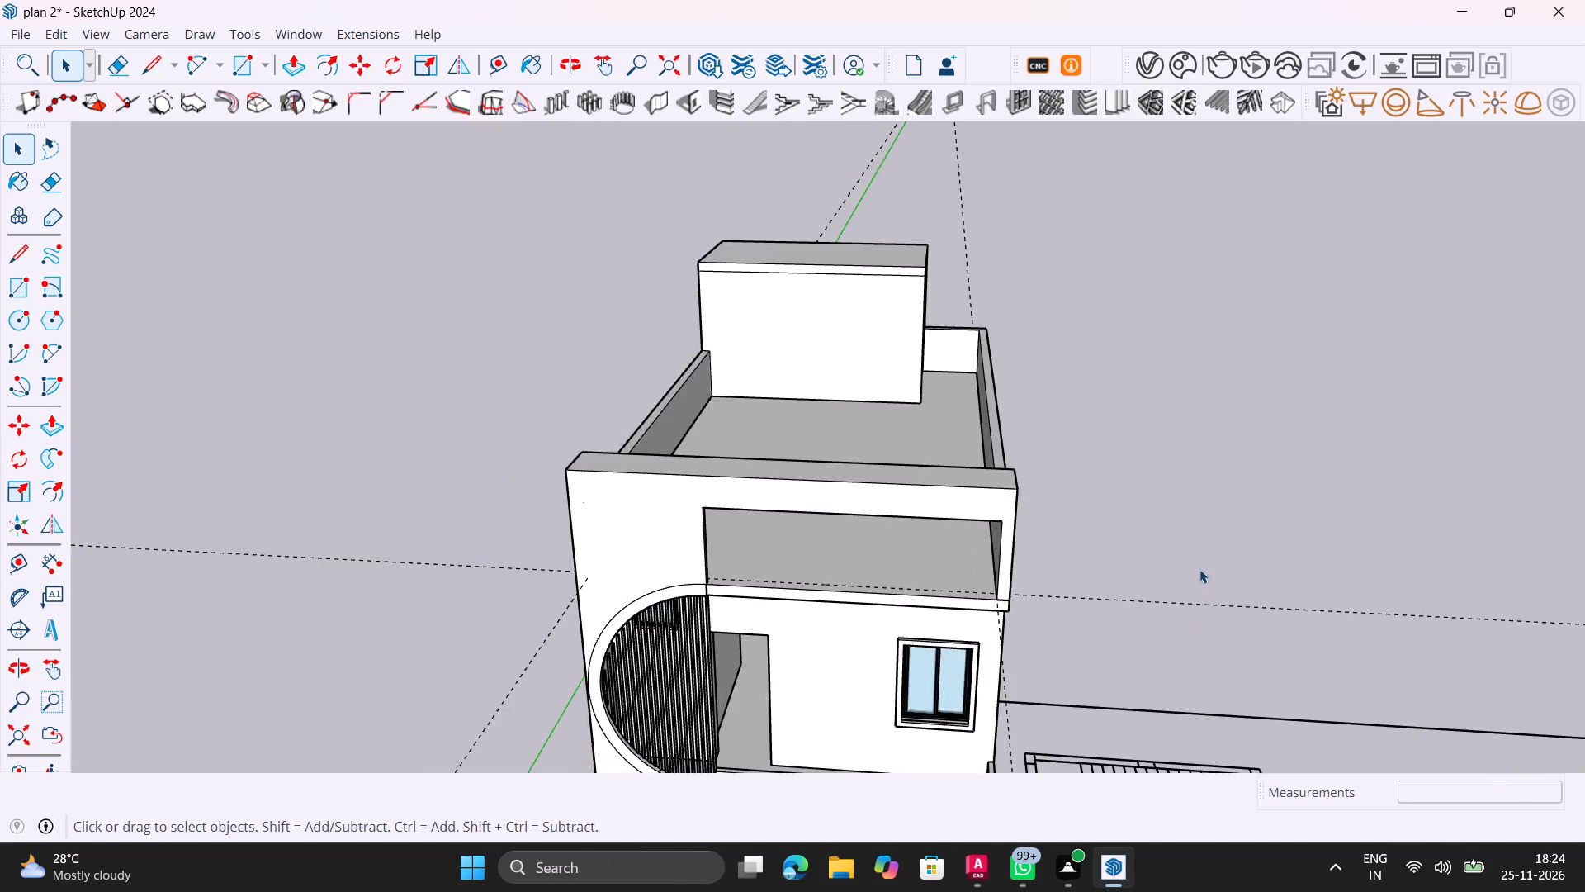
scroll(1199, 569, down, 1)
shift+middle_drag(1209, 637, 1313, 603)
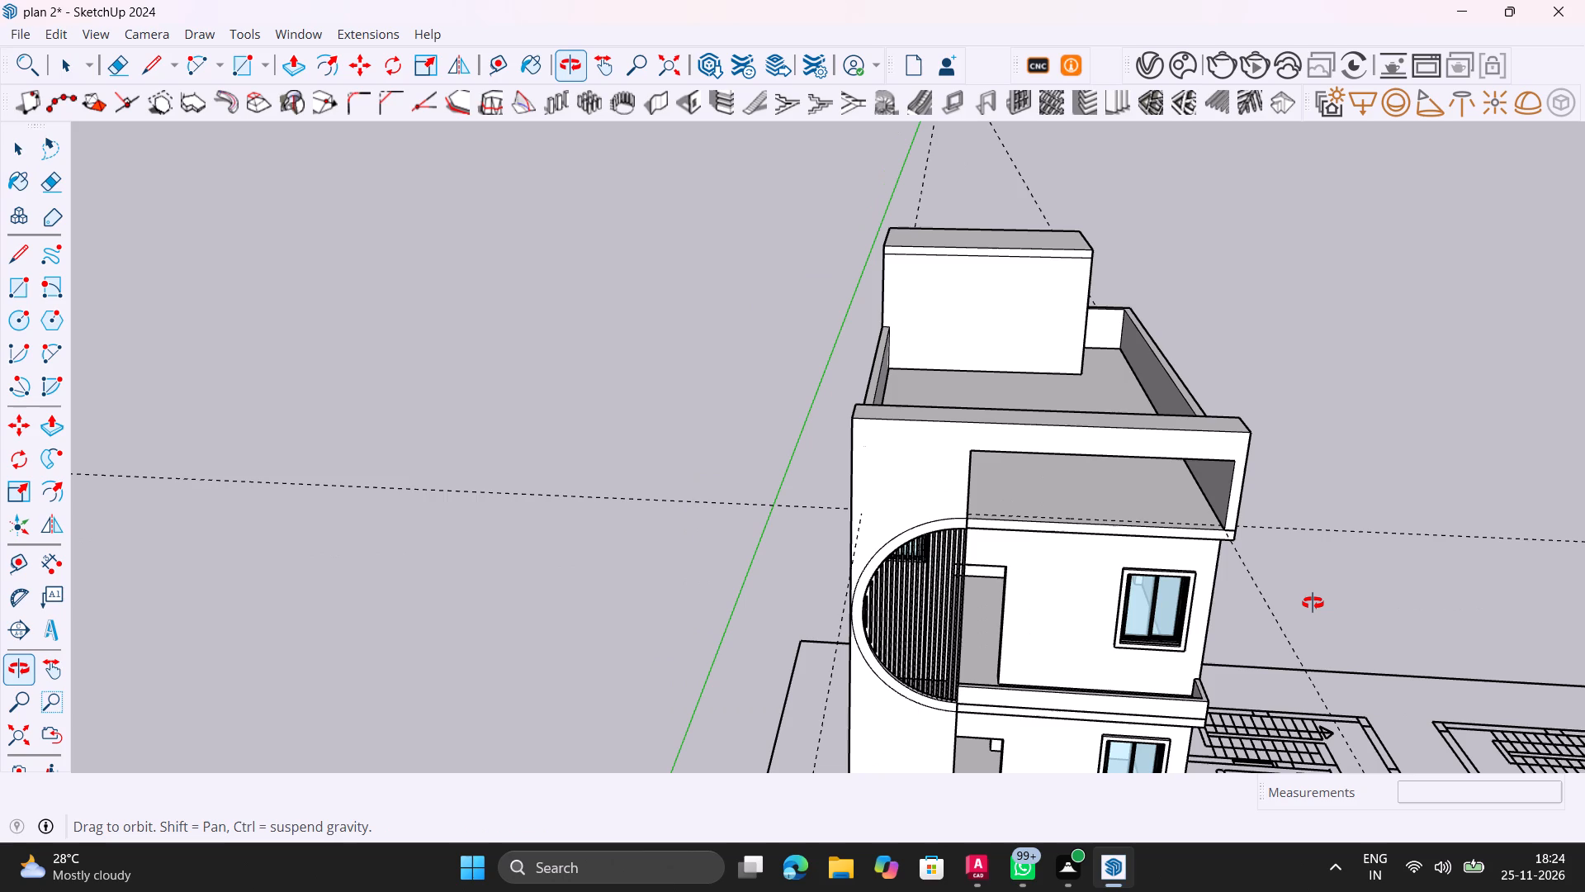
shift+middle_drag(1313, 603, 1168, 334)
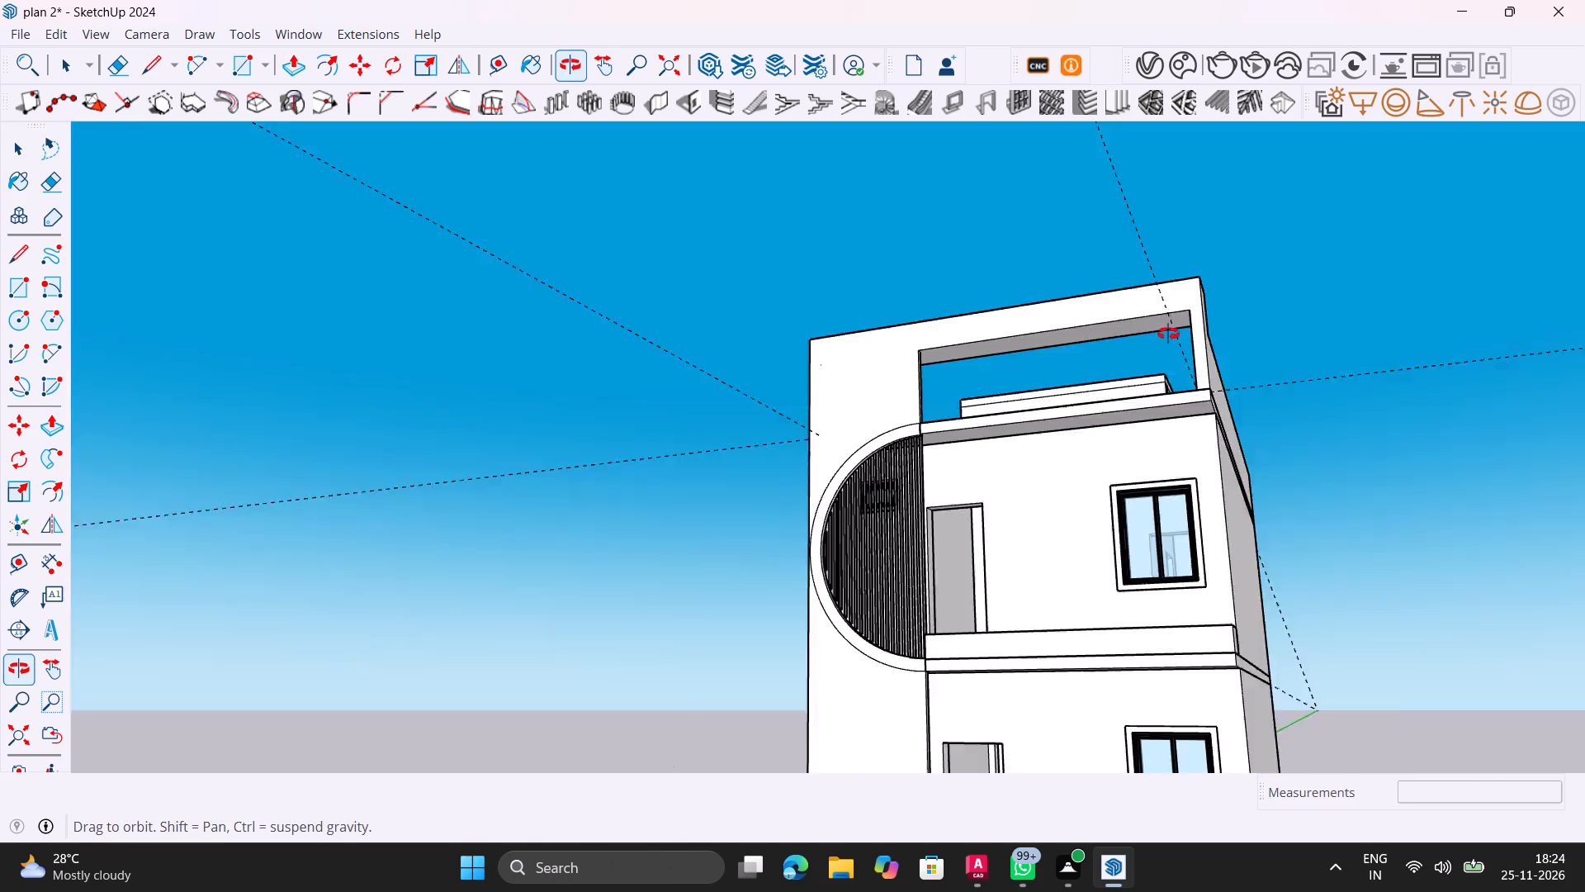
shift+middle_drag(1168, 334, 1313, 561)
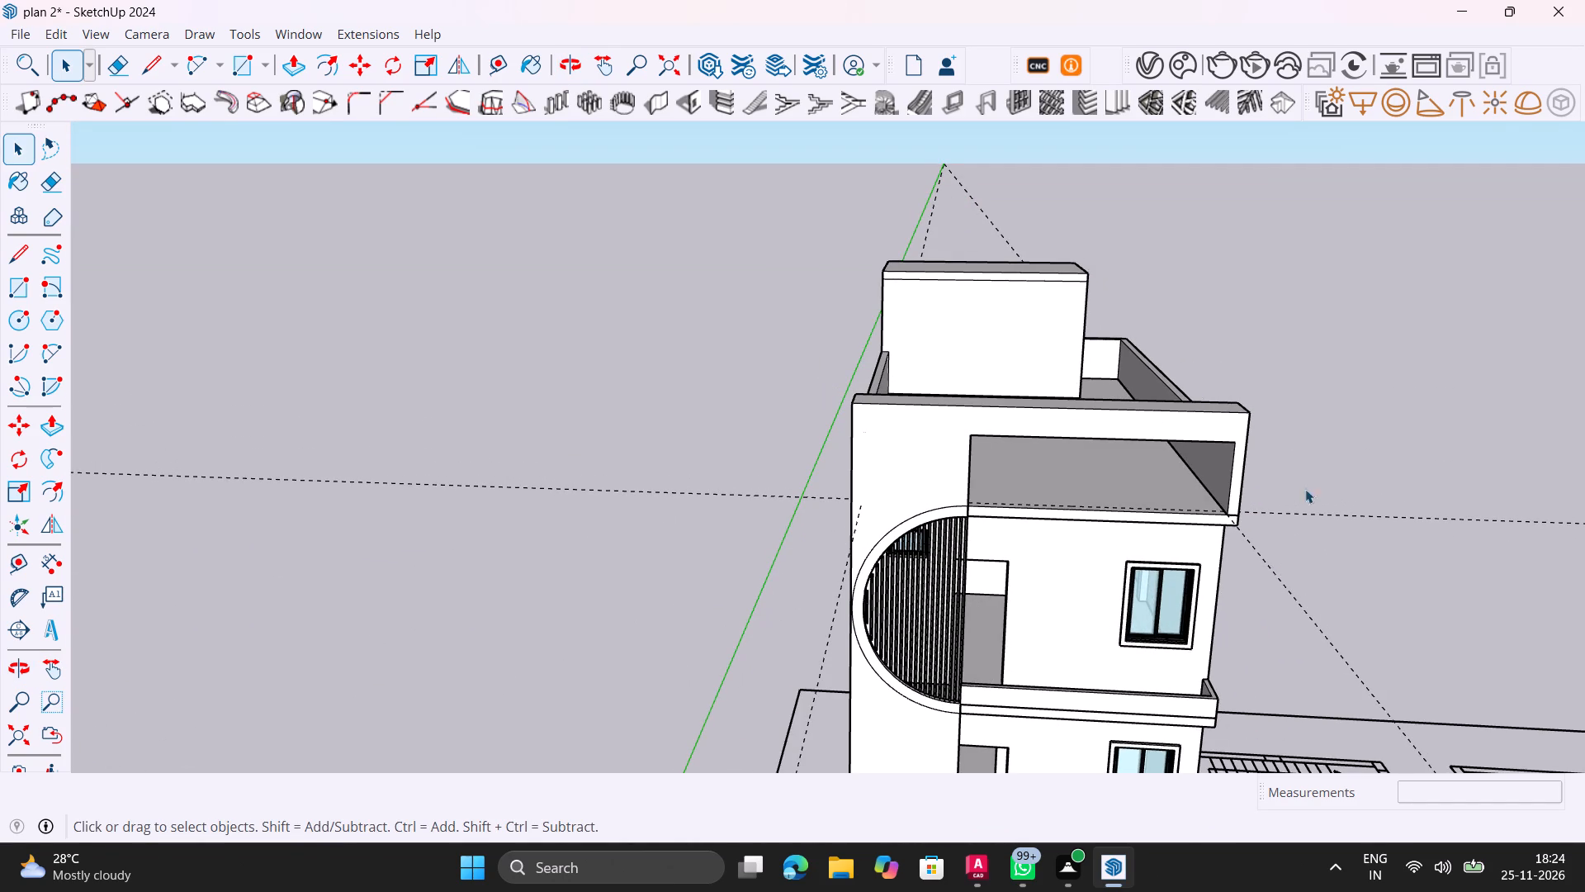
Examine the full three-storey front facade and its rooftop opening from several angles to judge where a screen could fit.
scroll(1211, 464, down, 8)
shift+middle_drag(1226, 559, 1029, 468)
scroll(983, 591, up, 4)
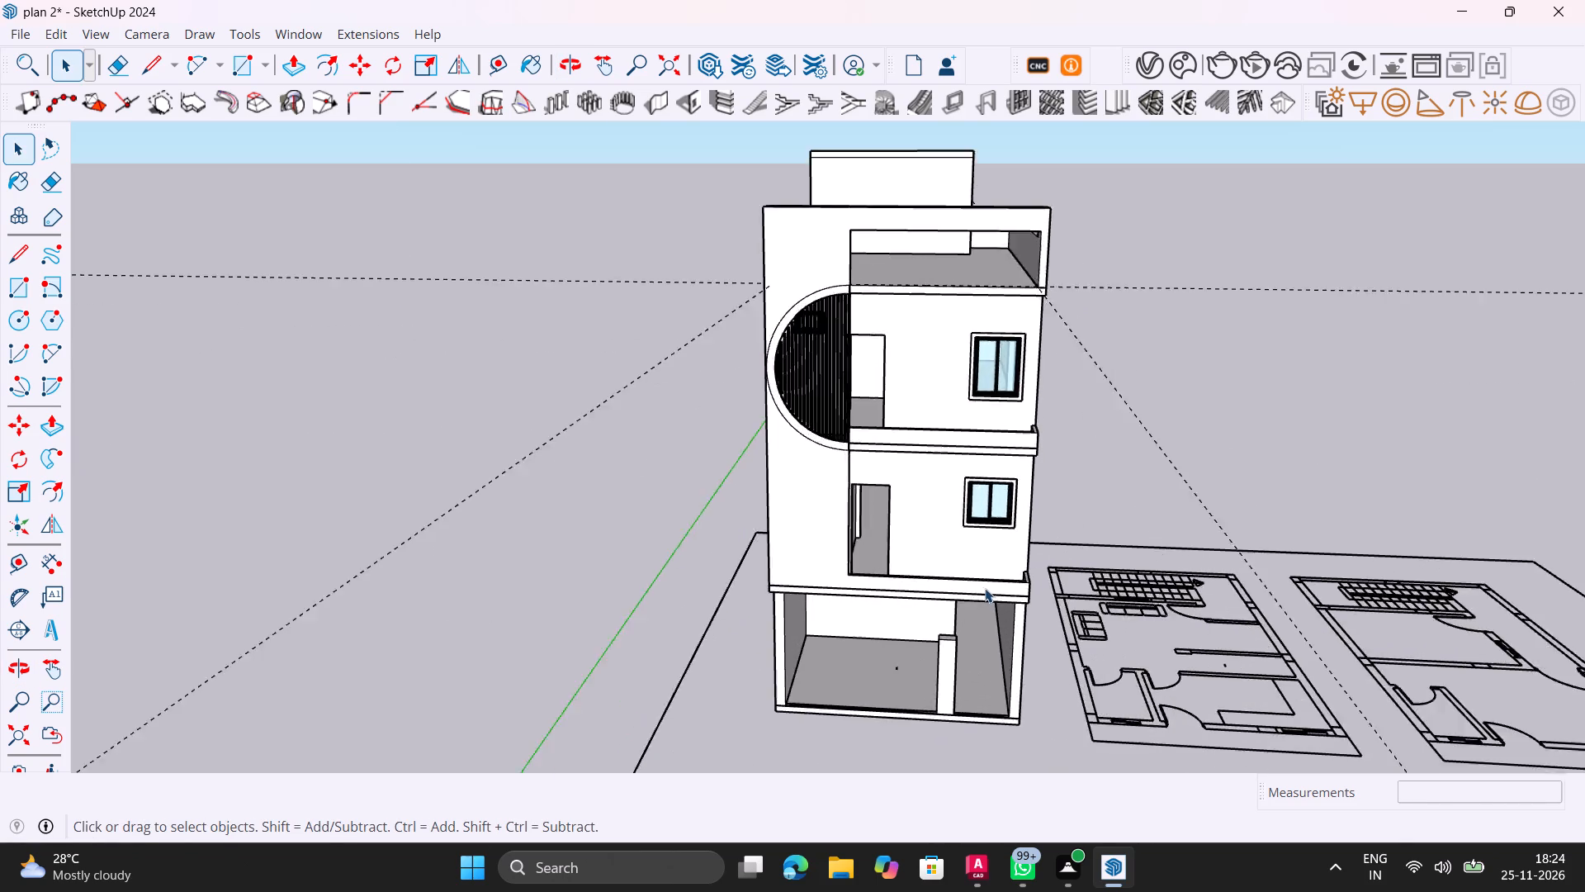
scroll(985, 588, up, 2)
middle_drag(984, 600, 621, 543)
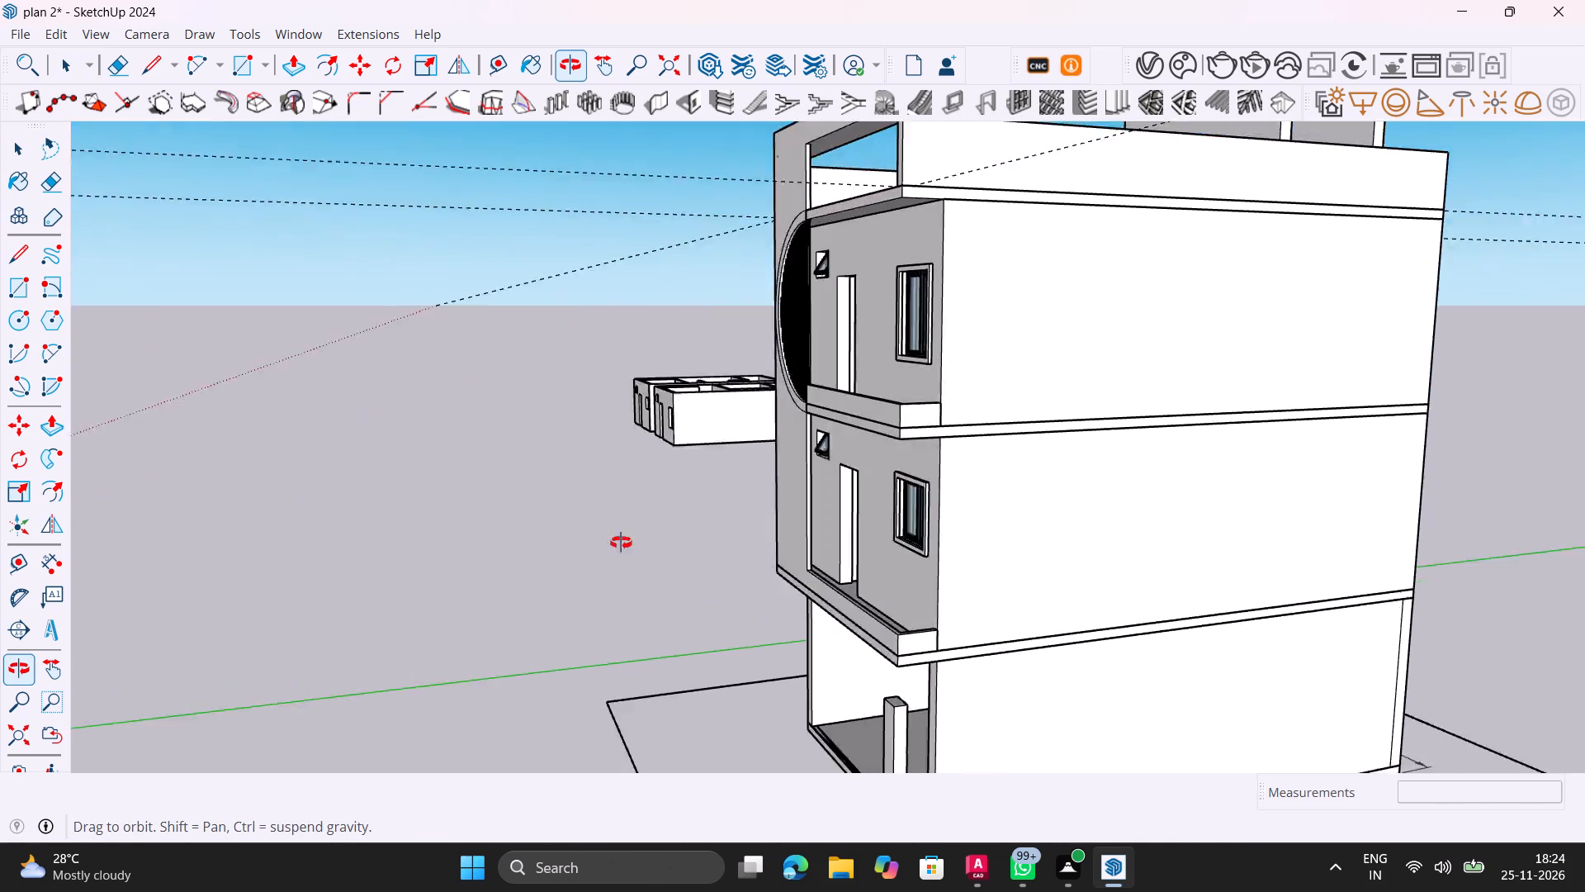
middle_drag(621, 543, 950, 610)
scroll(1061, 559, down, 5)
shift+middle_drag(1048, 560, 1043, 564)
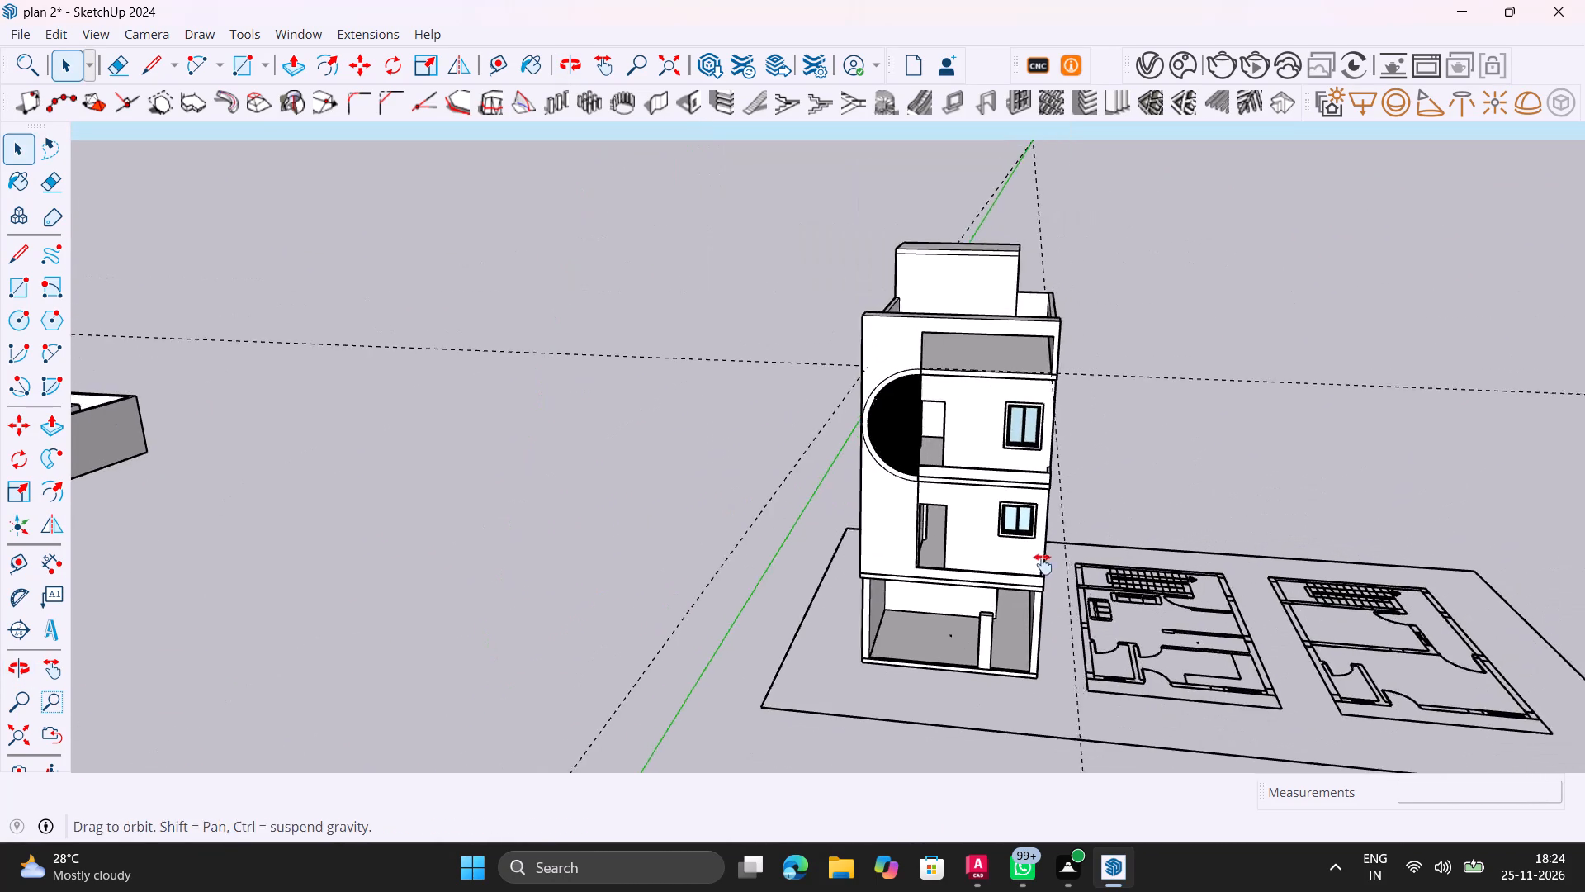
shift+middle_drag(1043, 564, 985, 610)
scroll(979, 617, up, 7)
middle_click(957, 602)
middle_drag(961, 599, 1057, 551)
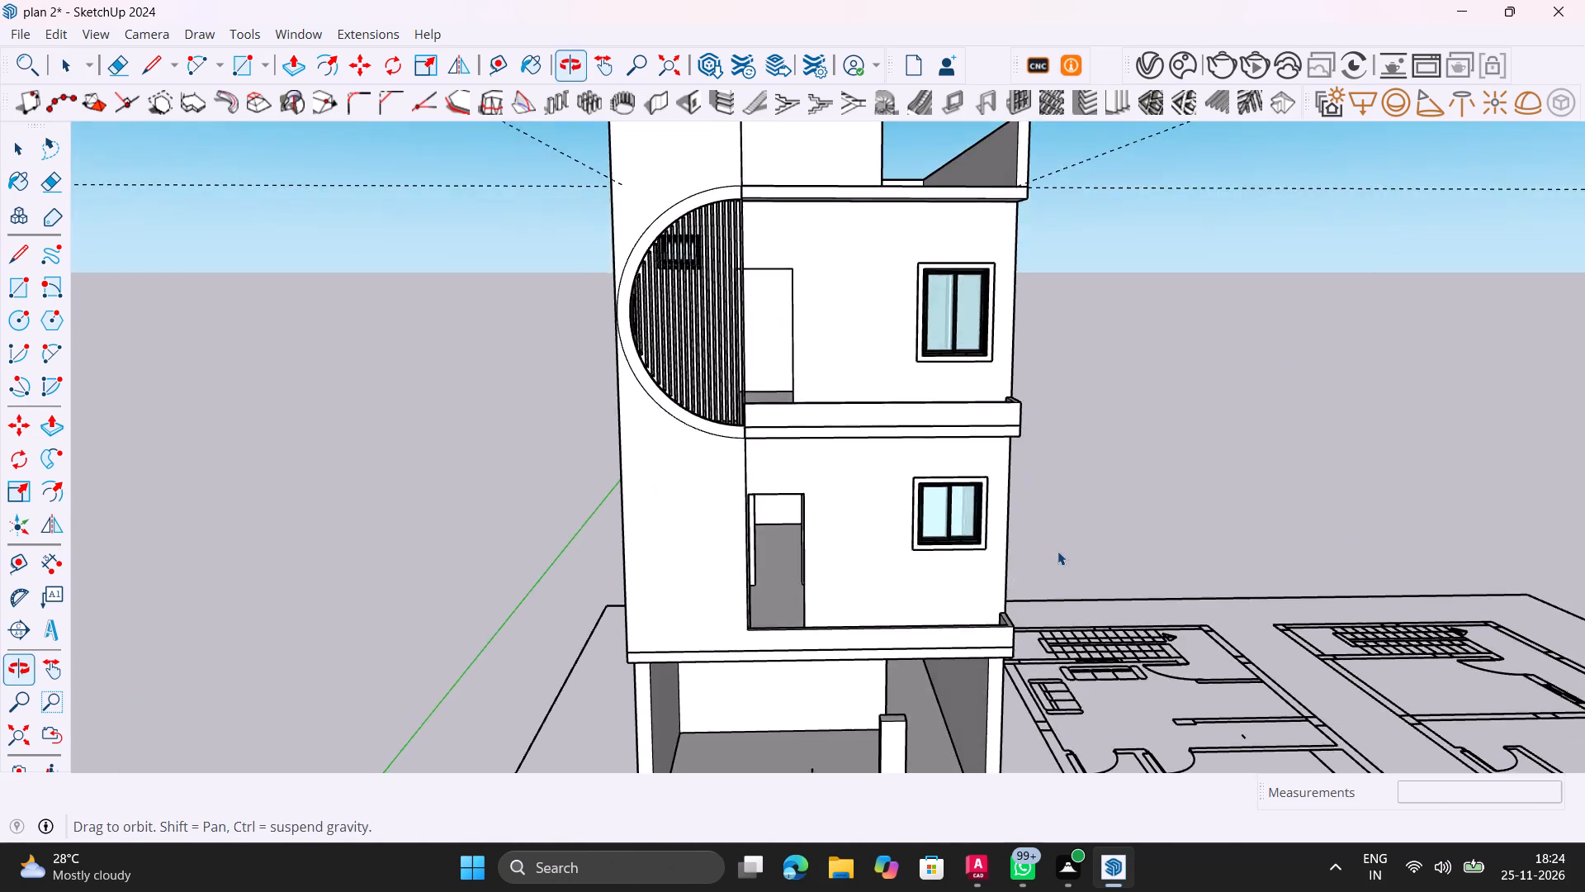
scroll(1057, 551, down, 7)
shift+middle_drag(1012, 548, 941, 567)
scroll(942, 594, up, 4)
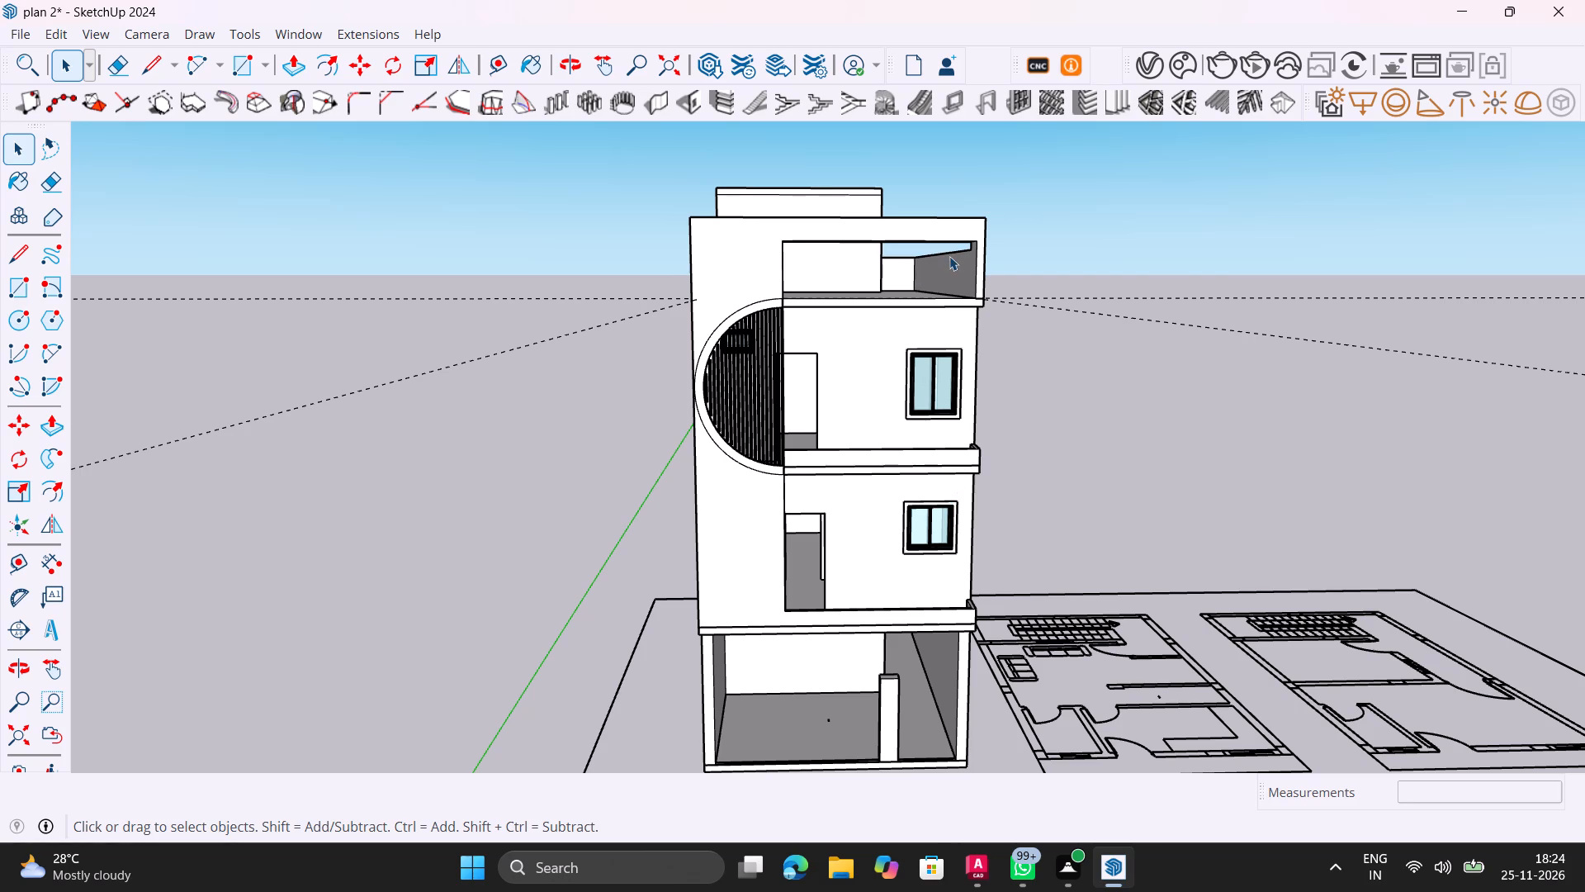
middle_drag(949, 283, 629, 320)
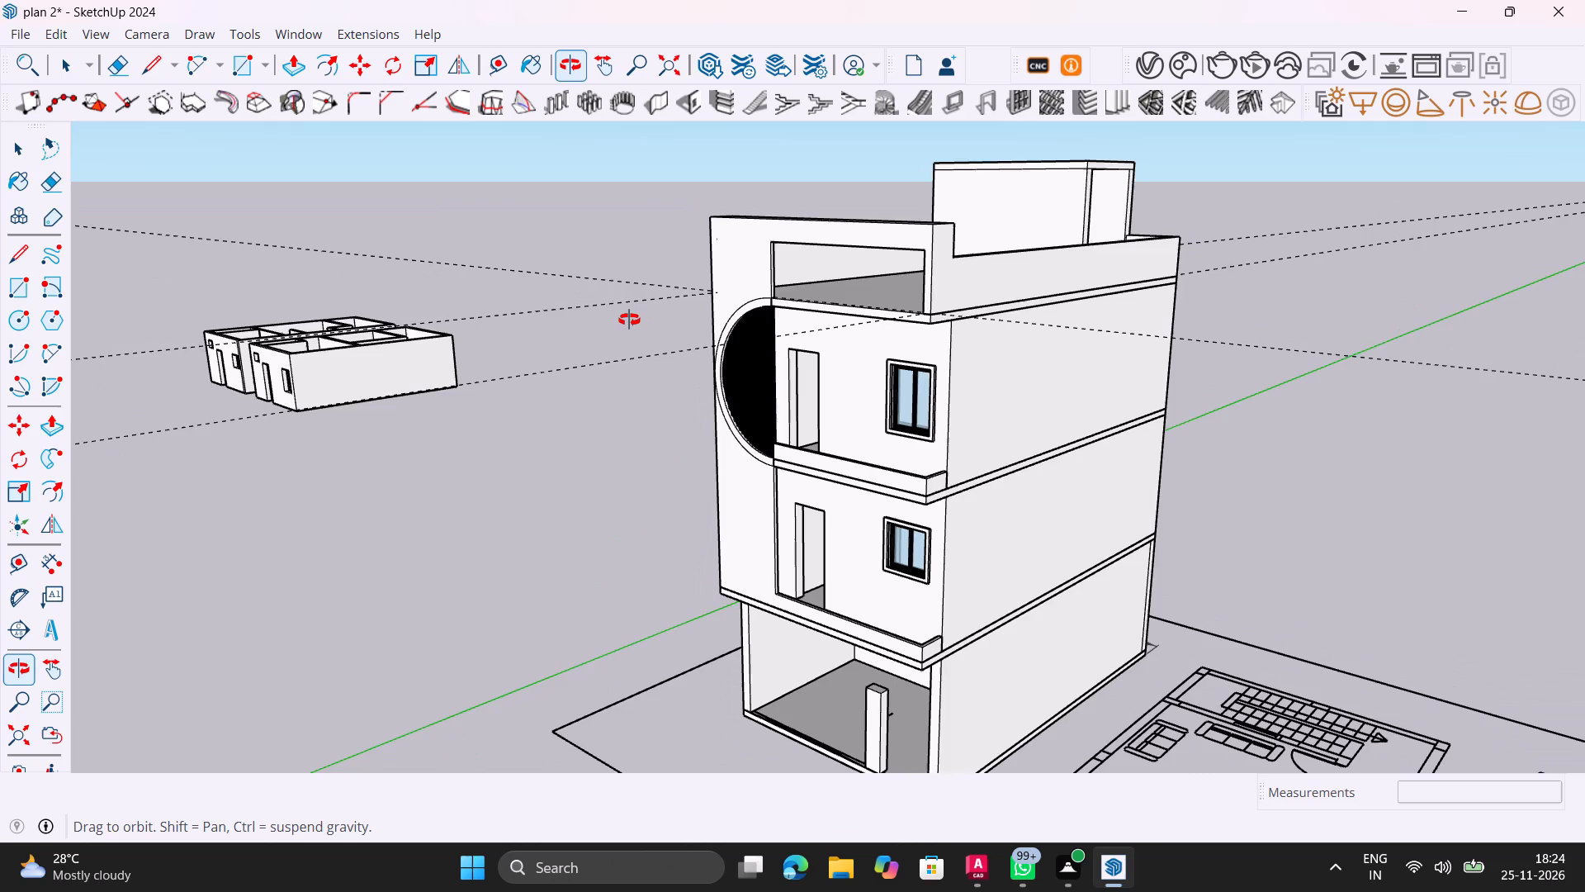
middle_drag(629, 320, 924, 316)
scroll(965, 258, up, 3)
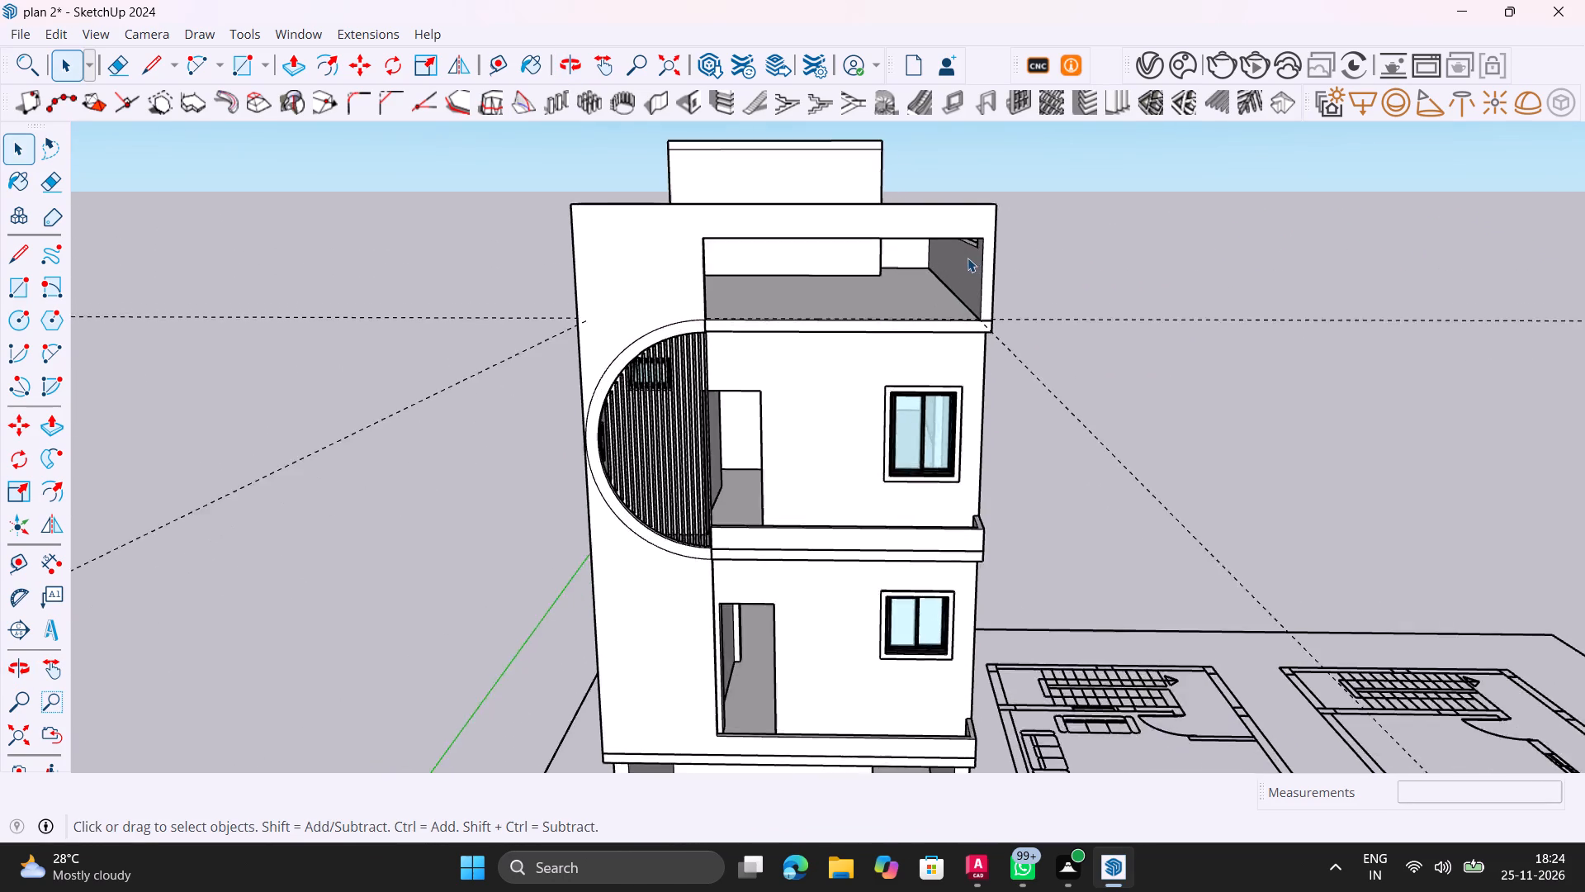
scroll(968, 258, up, 4)
middle_drag(1006, 282, 877, 302)
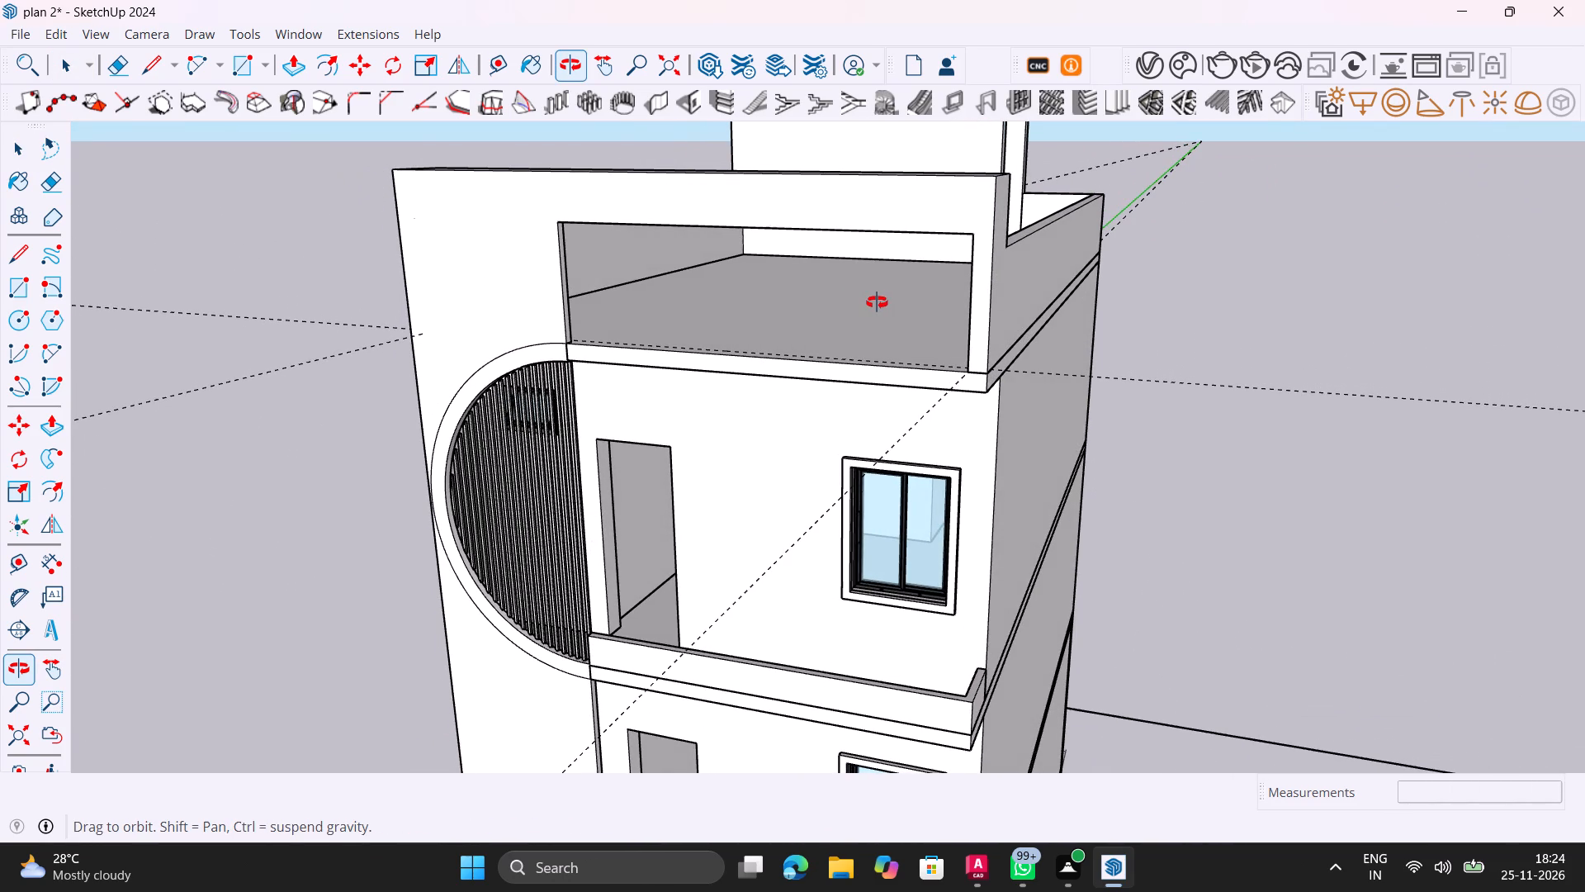
middle_drag(877, 302, 892, 352)
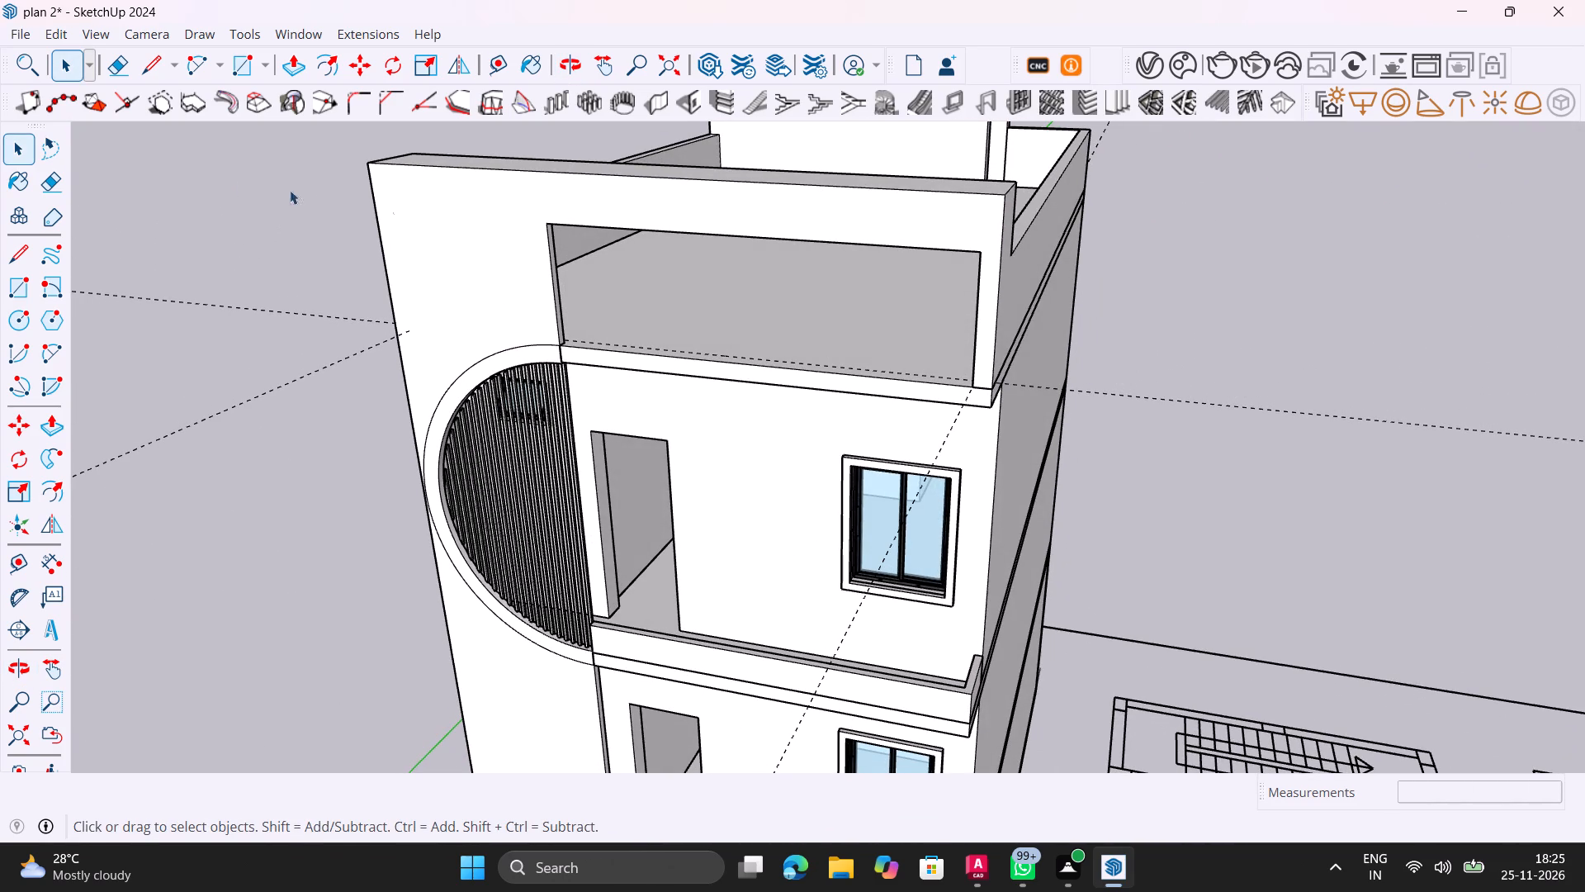
Measure the height of the rooftop front opening beneath the beam with the Dimension tool.
middle_drag(801, 344, 272, 280)
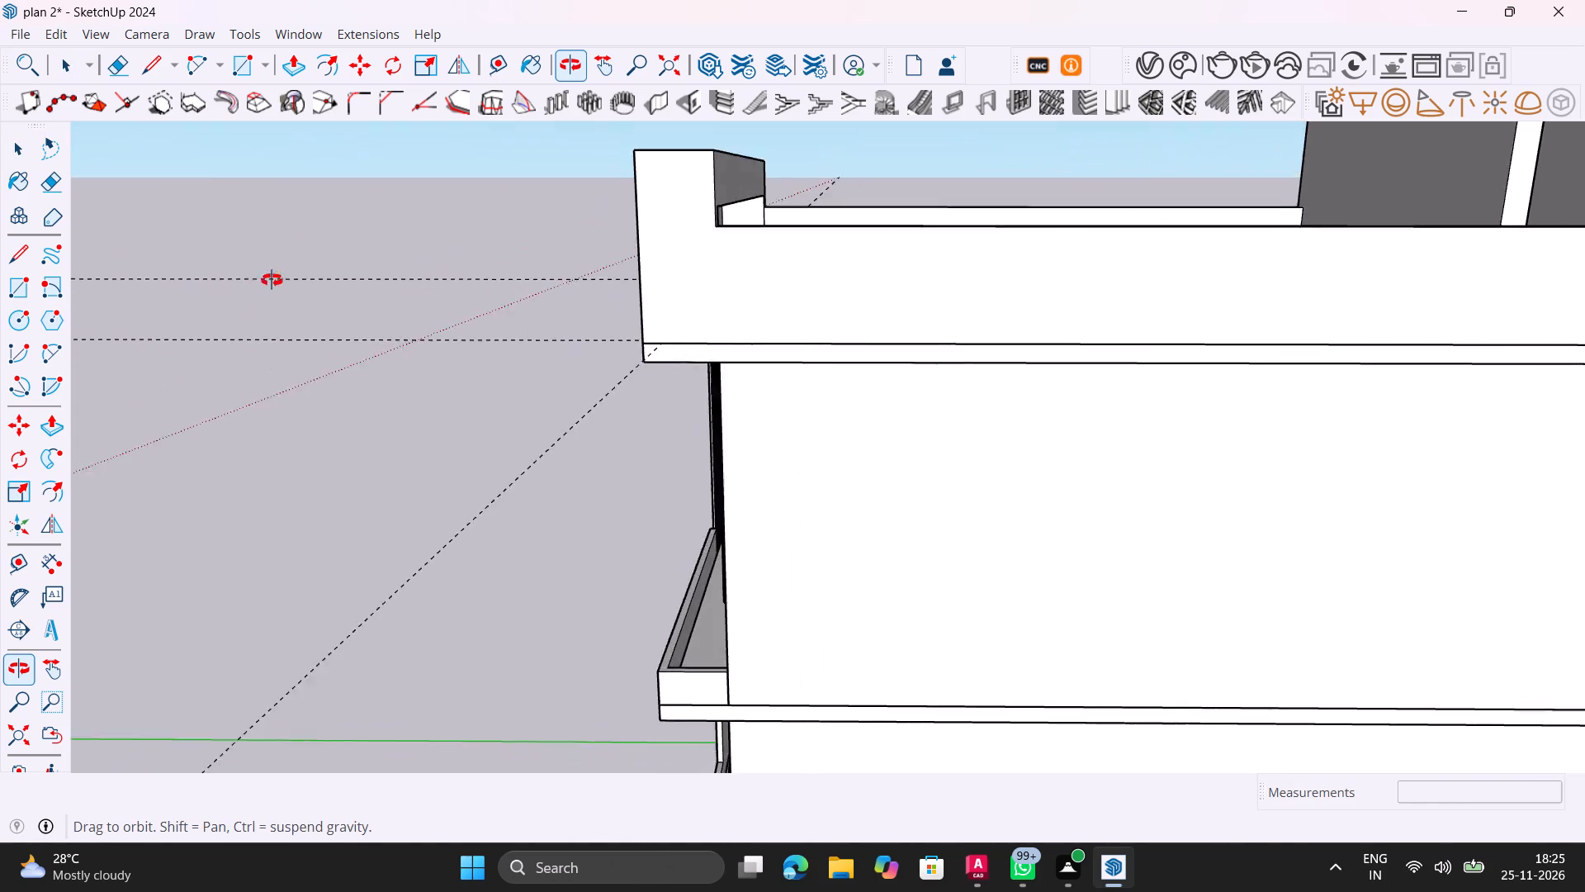
middle_drag(272, 280, 795, 252)
scroll(796, 252, down, 5)
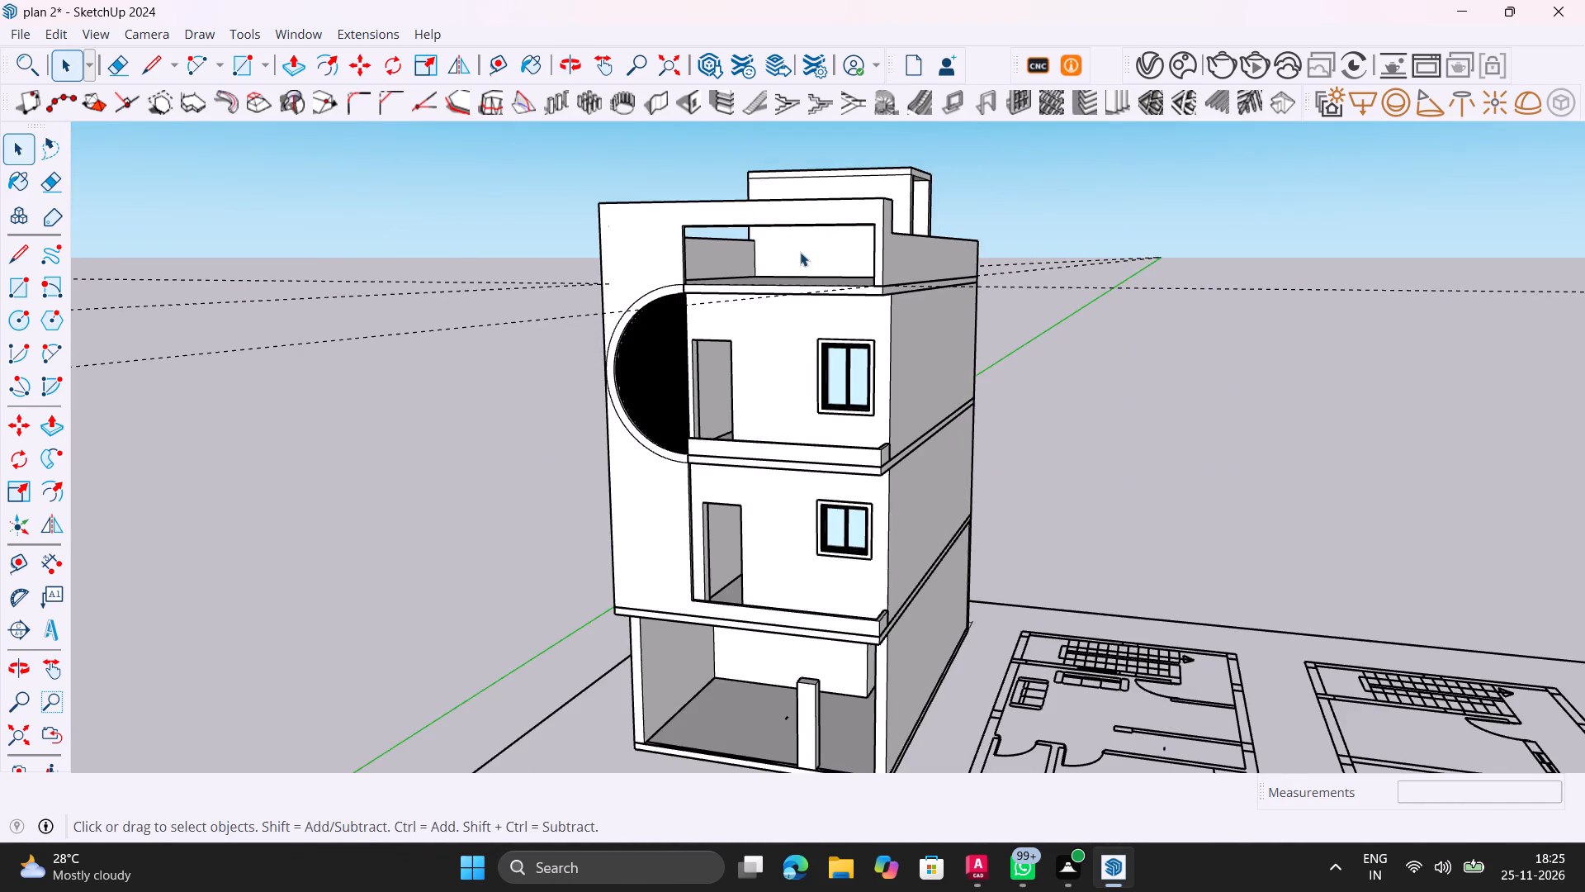
shift+middle_drag(800, 252, 744, 376)
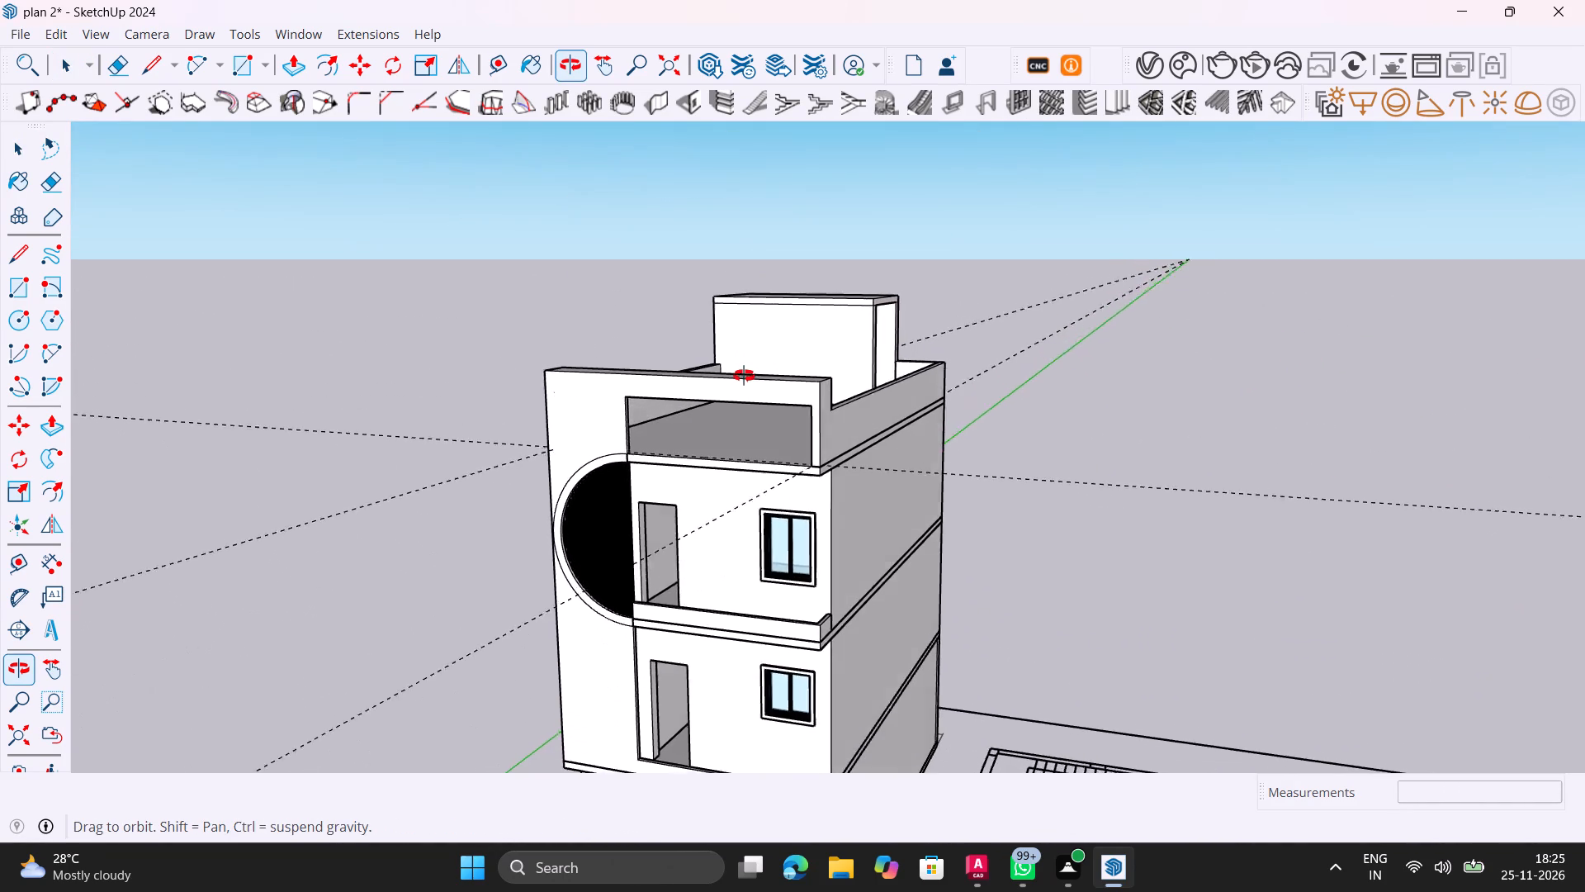
shift+middle_drag(744, 376, 662, 404)
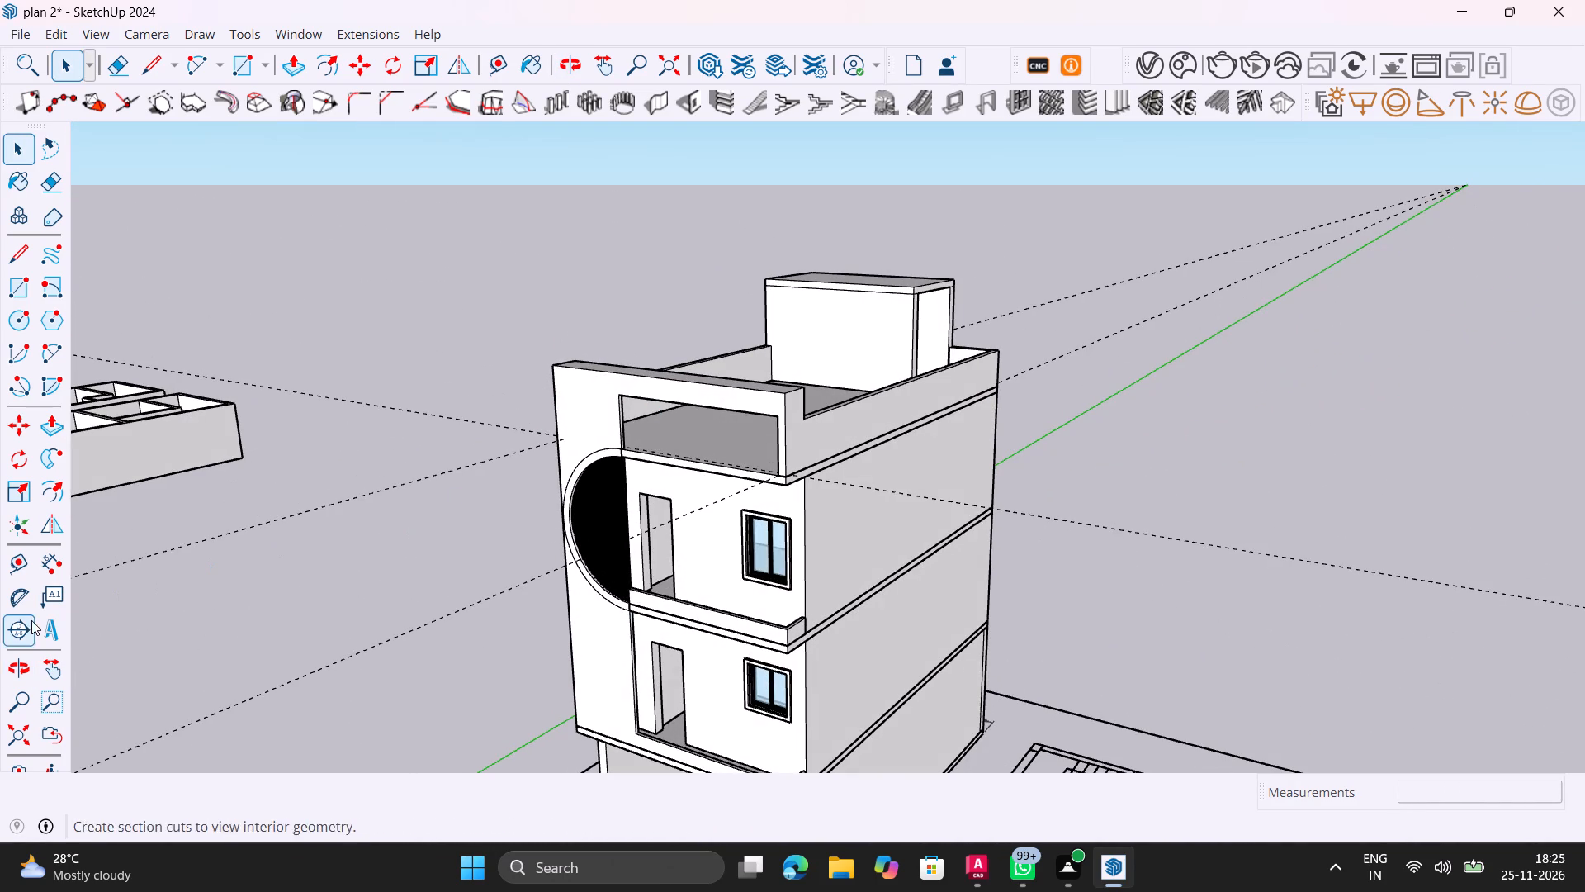
click(45, 571)
scroll(778, 476, up, 12)
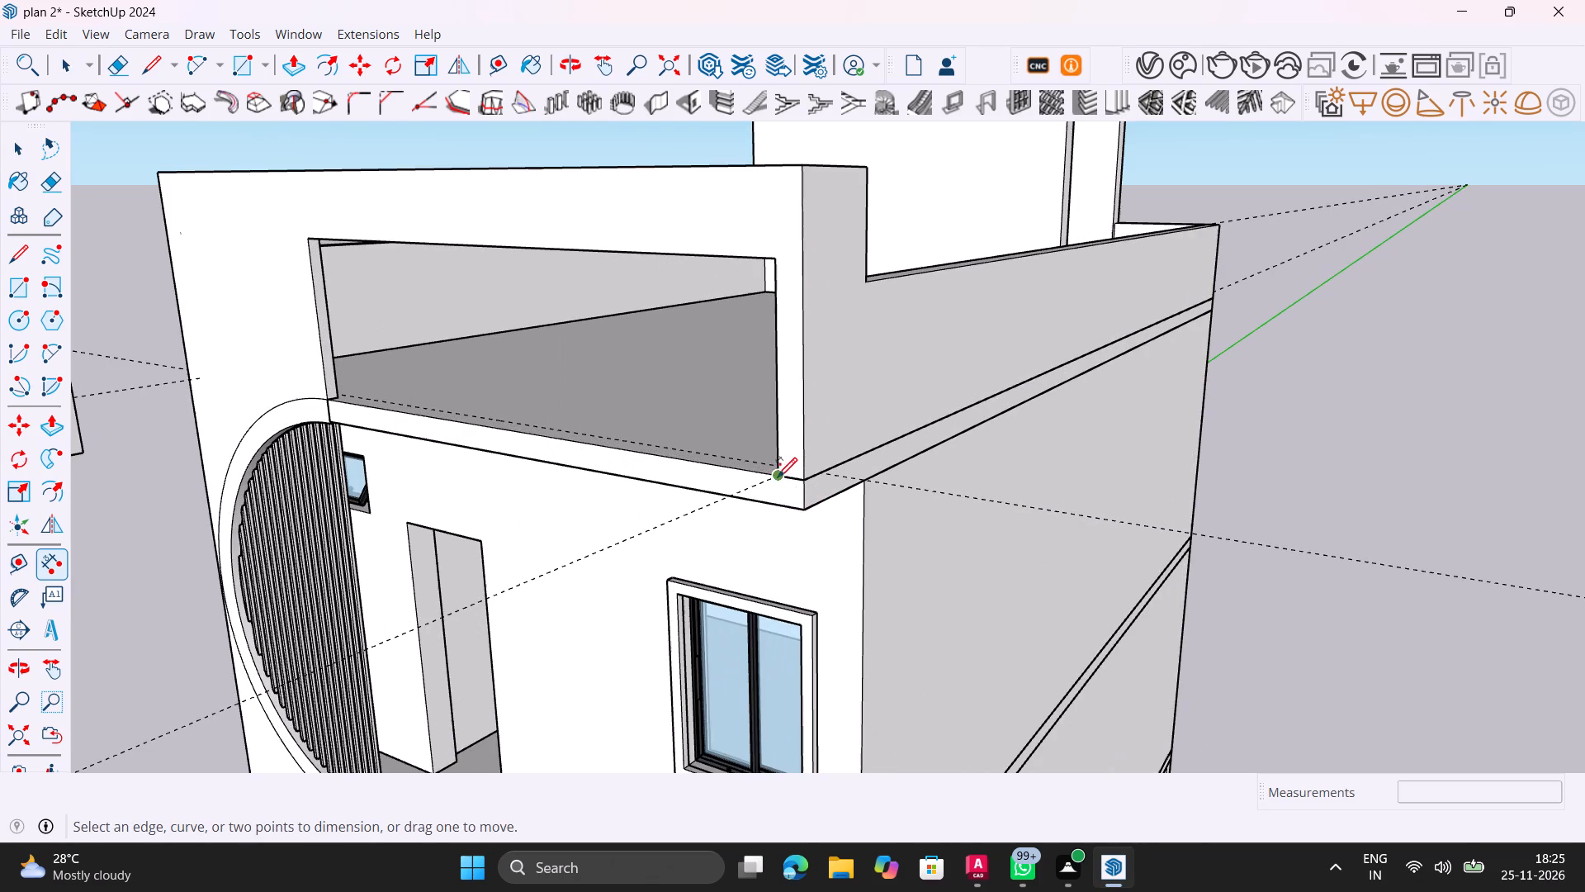
click(770, 477)
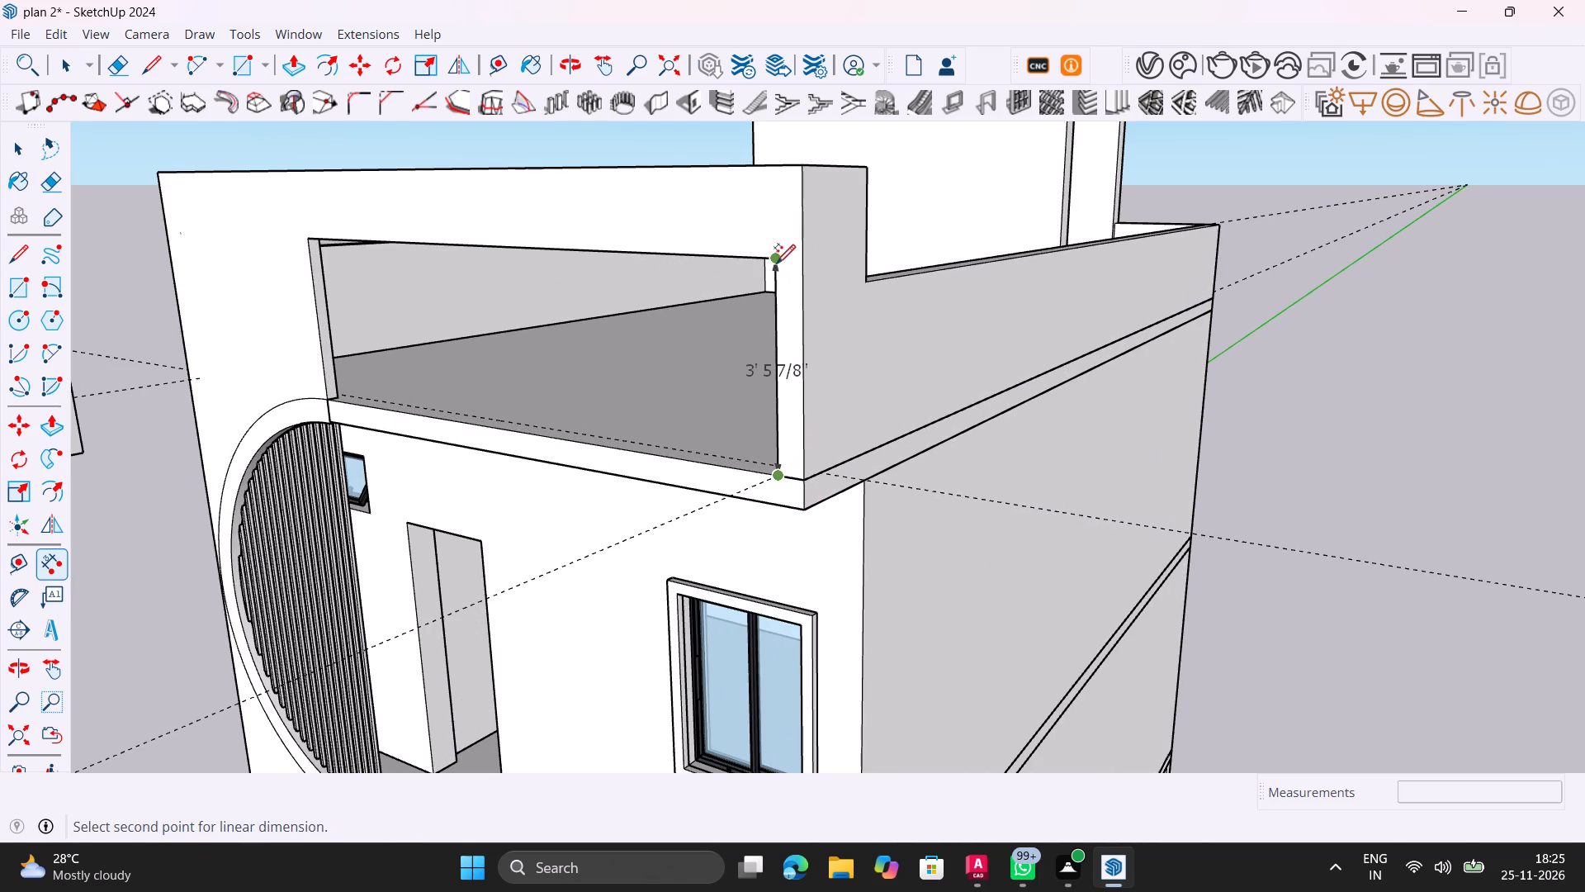
click(770, 266)
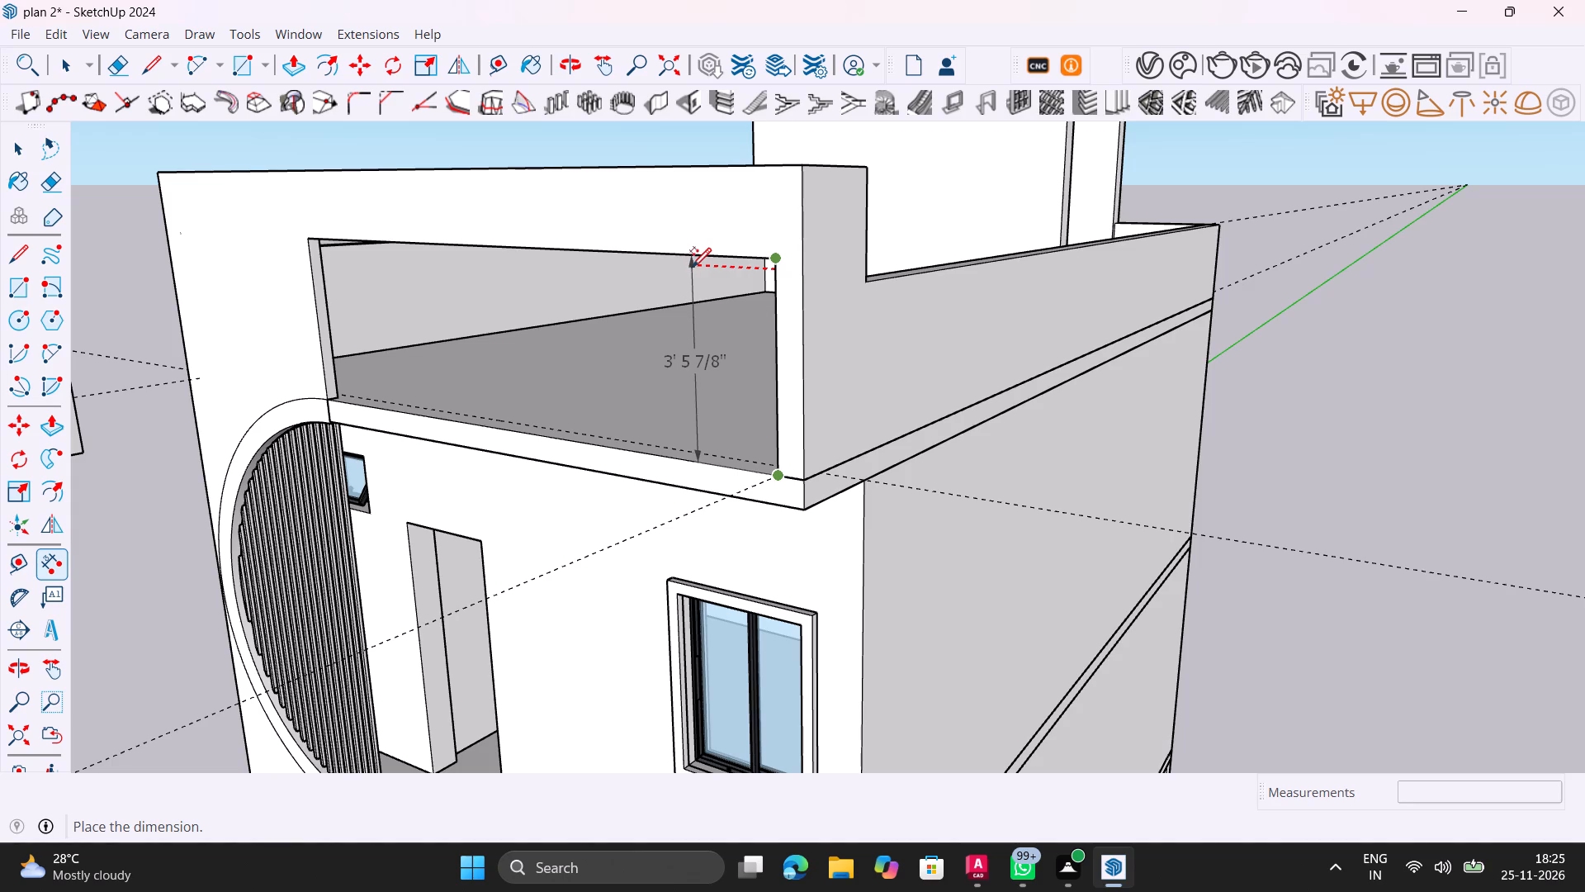
middle_drag(749, 282, 1366, 389)
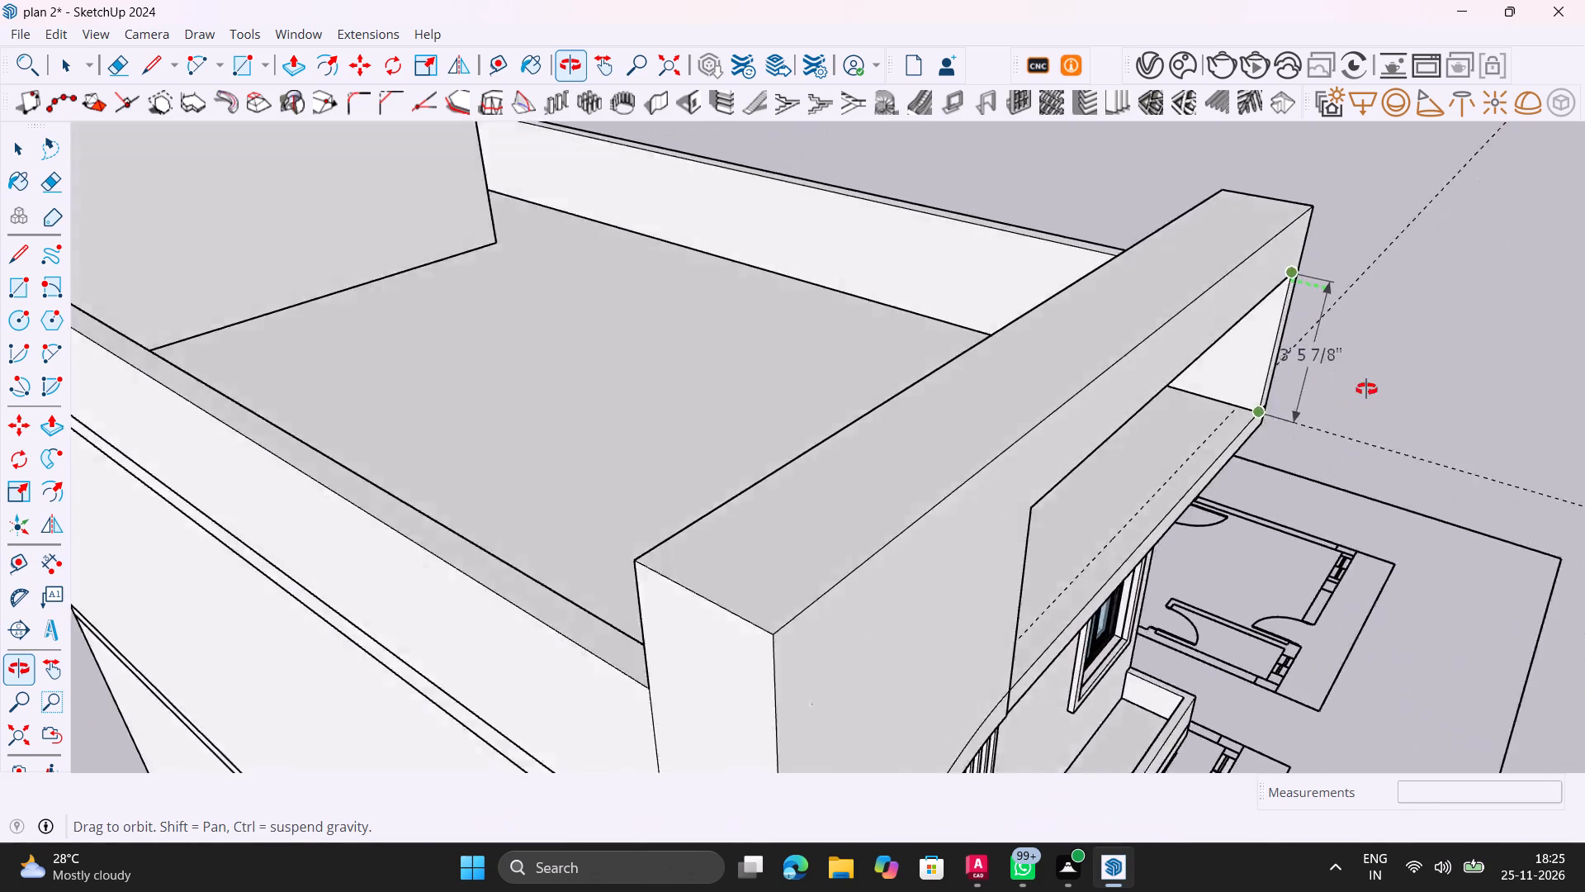
middle_drag(1366, 389, 873, 339)
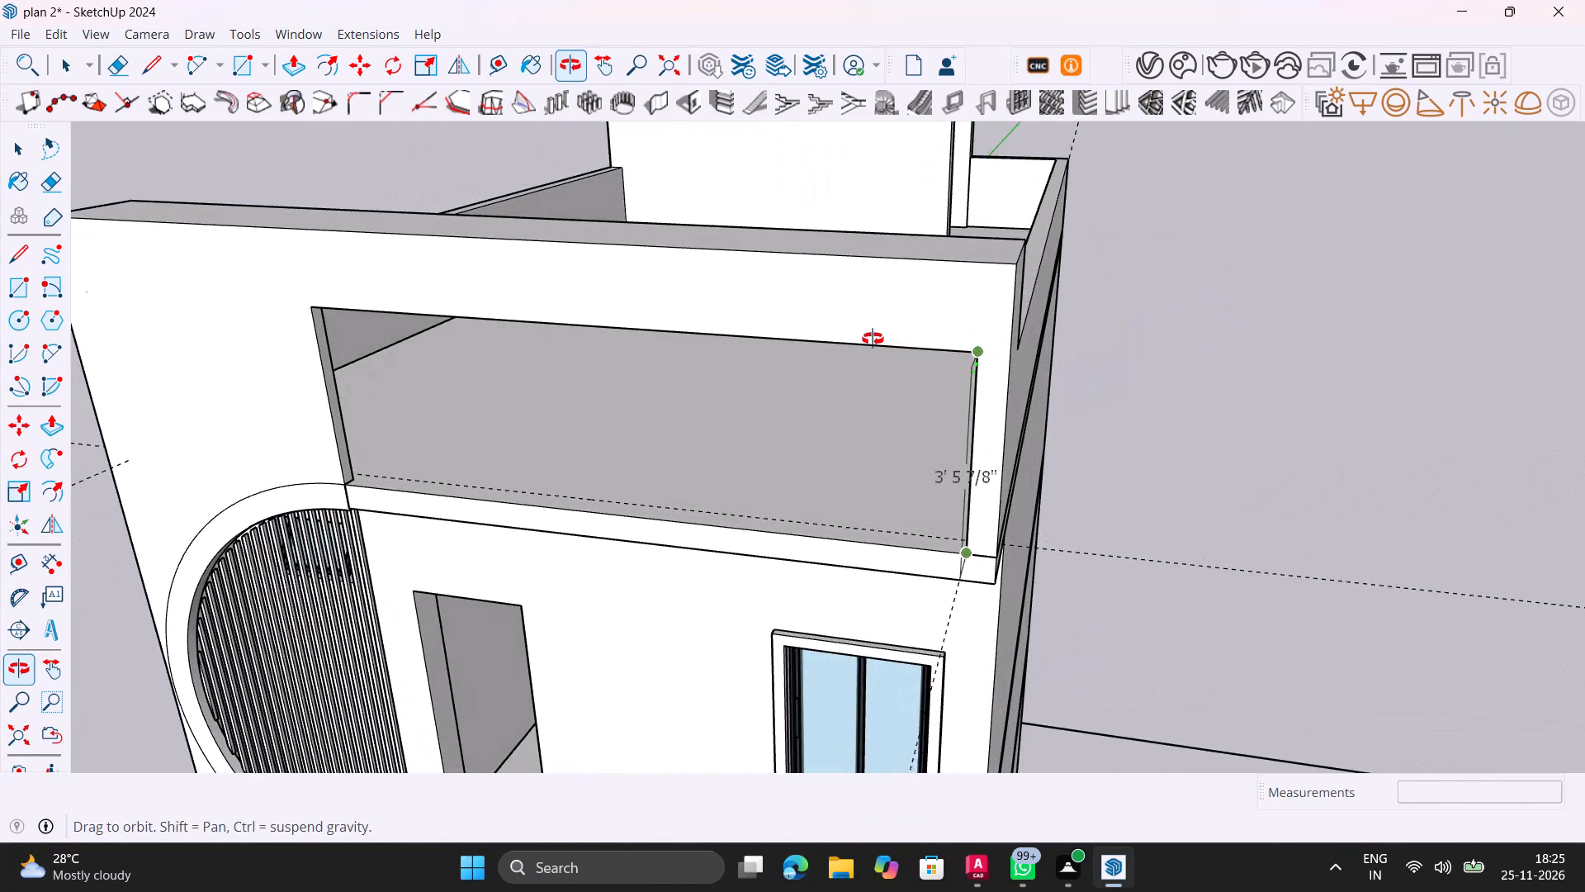
middle_drag(873, 339, 1048, 218)
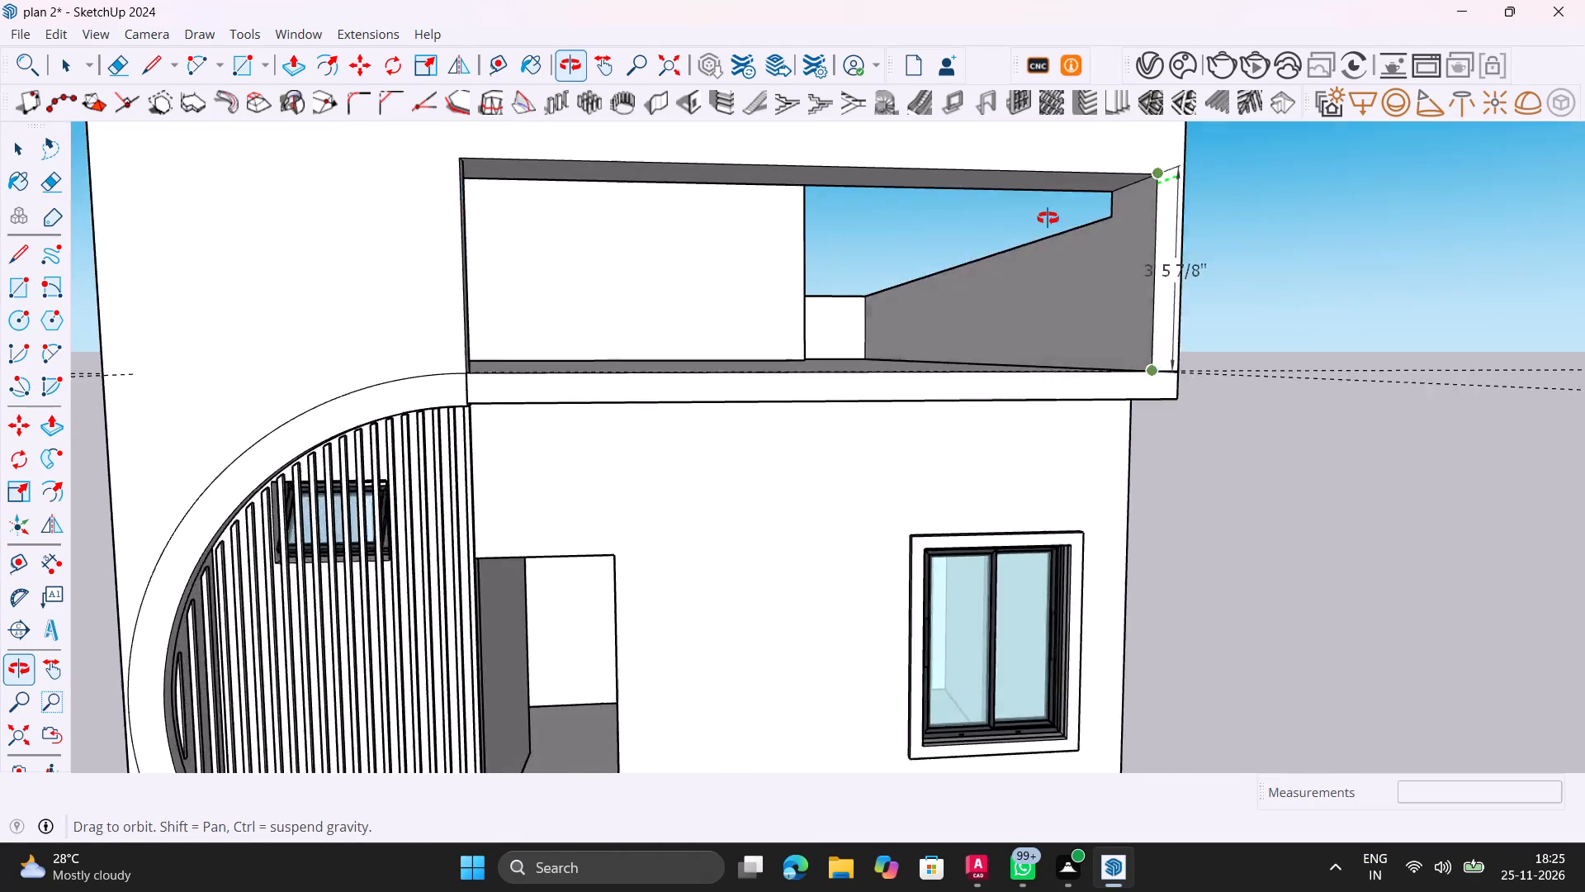
middle_drag(1048, 218, 1186, 322)
scroll(1186, 322, down, 8)
middle_drag(1095, 349, 1194, 360)
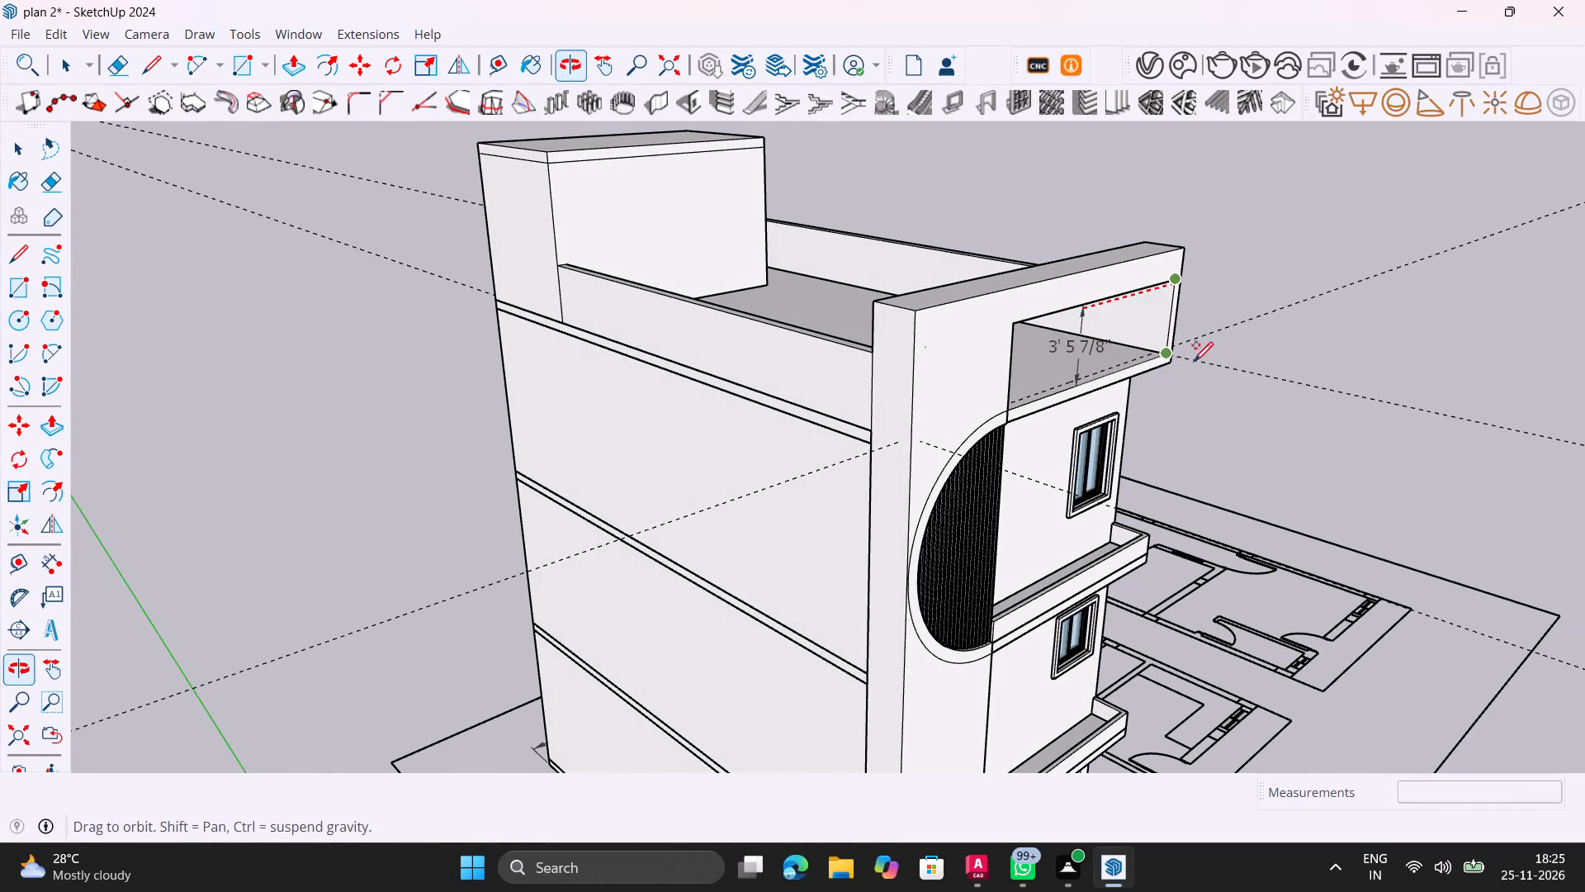
scroll(1100, 377, up, 5)
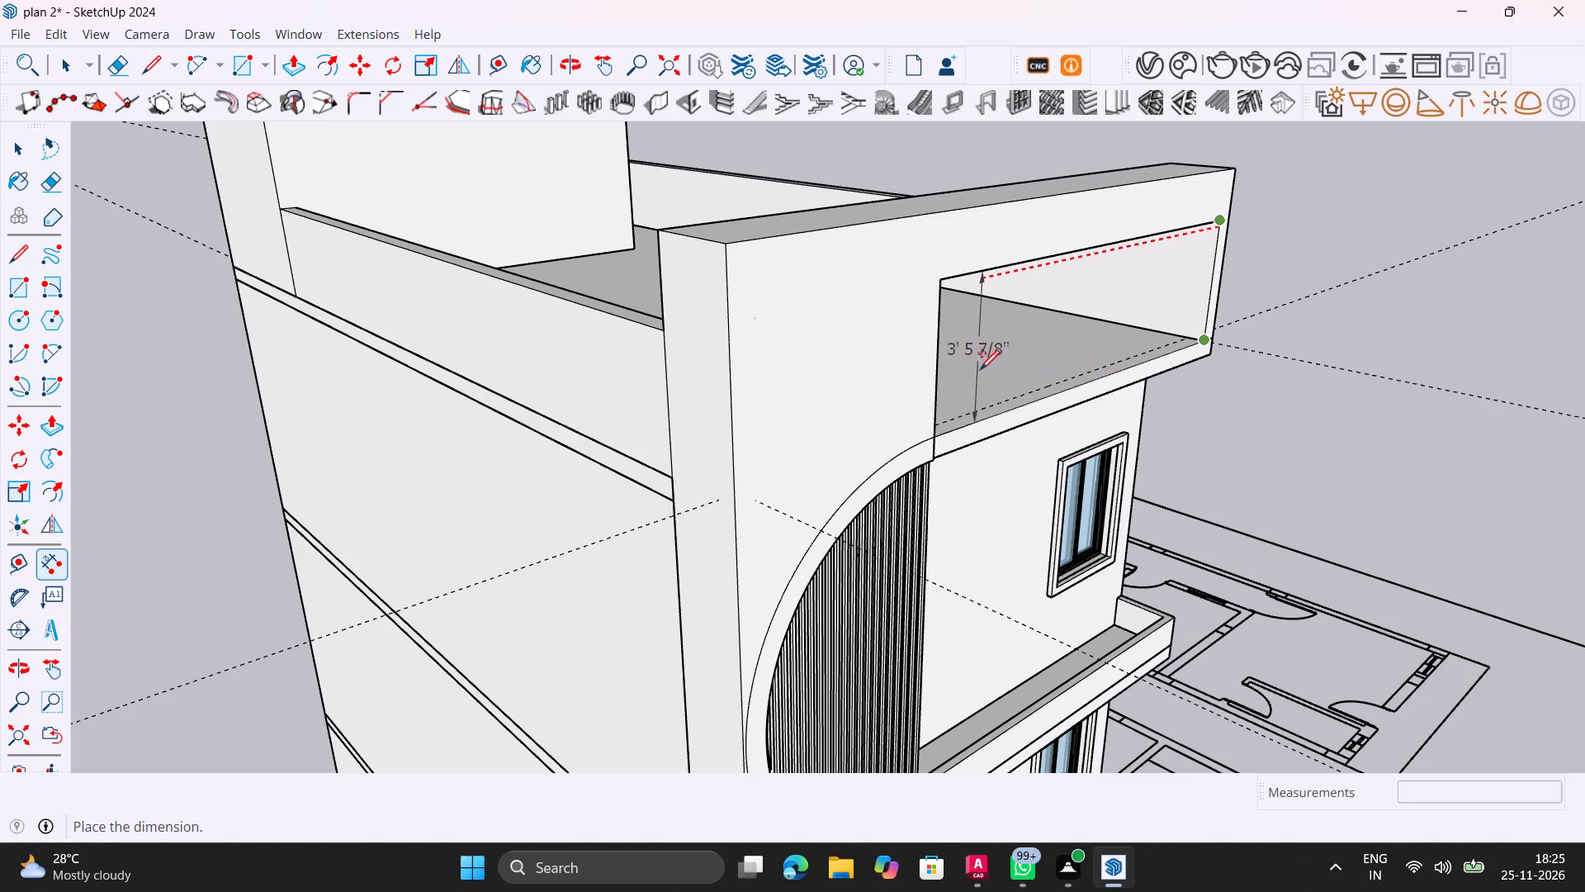
key(space)
Push the front beam's roof-side face 1' 9 5/16" toward the facade to thin the beam.
scroll(991, 372, down, 8)
middle_drag(1040, 401, 929, 422)
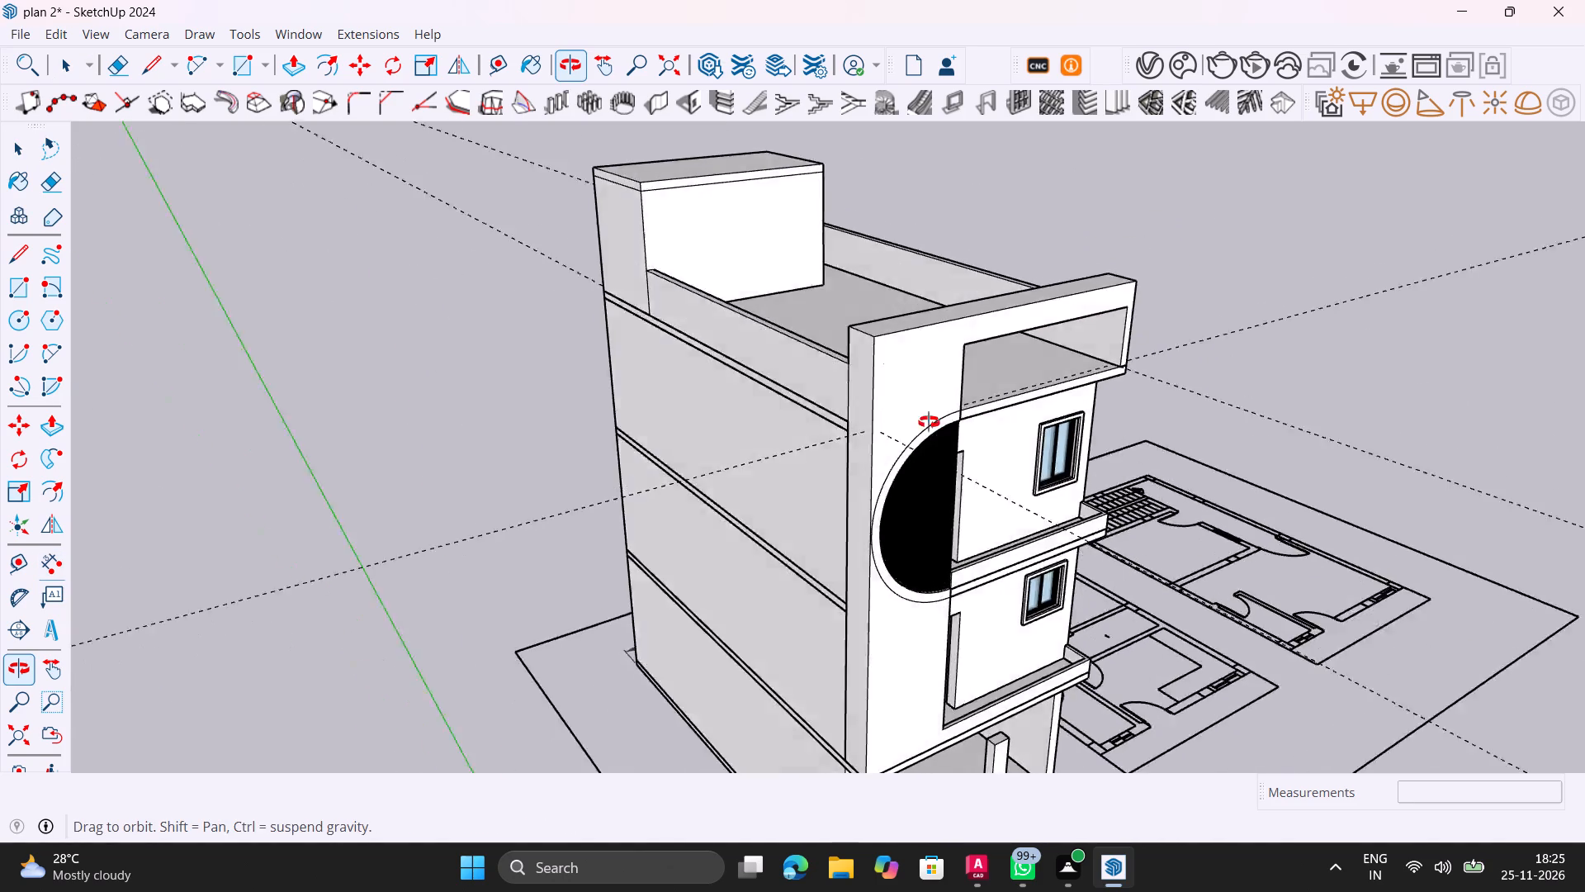
middle_drag(929, 422, 608, 420)
scroll(863, 382, up, 5)
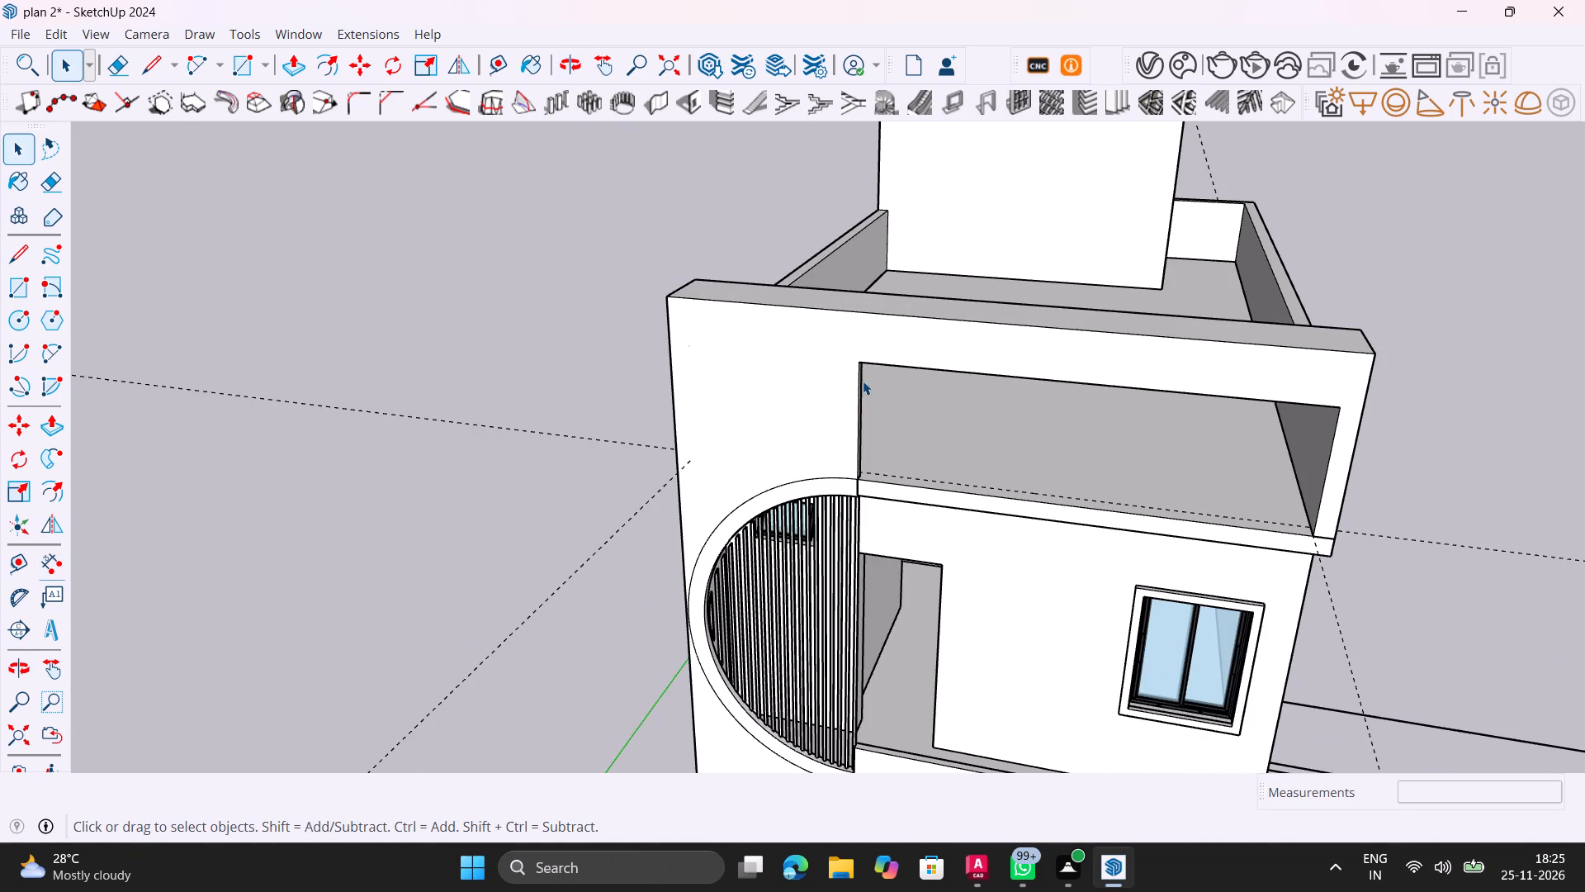
middle_drag(963, 387, 637, 372)
scroll(1012, 515, up, 5)
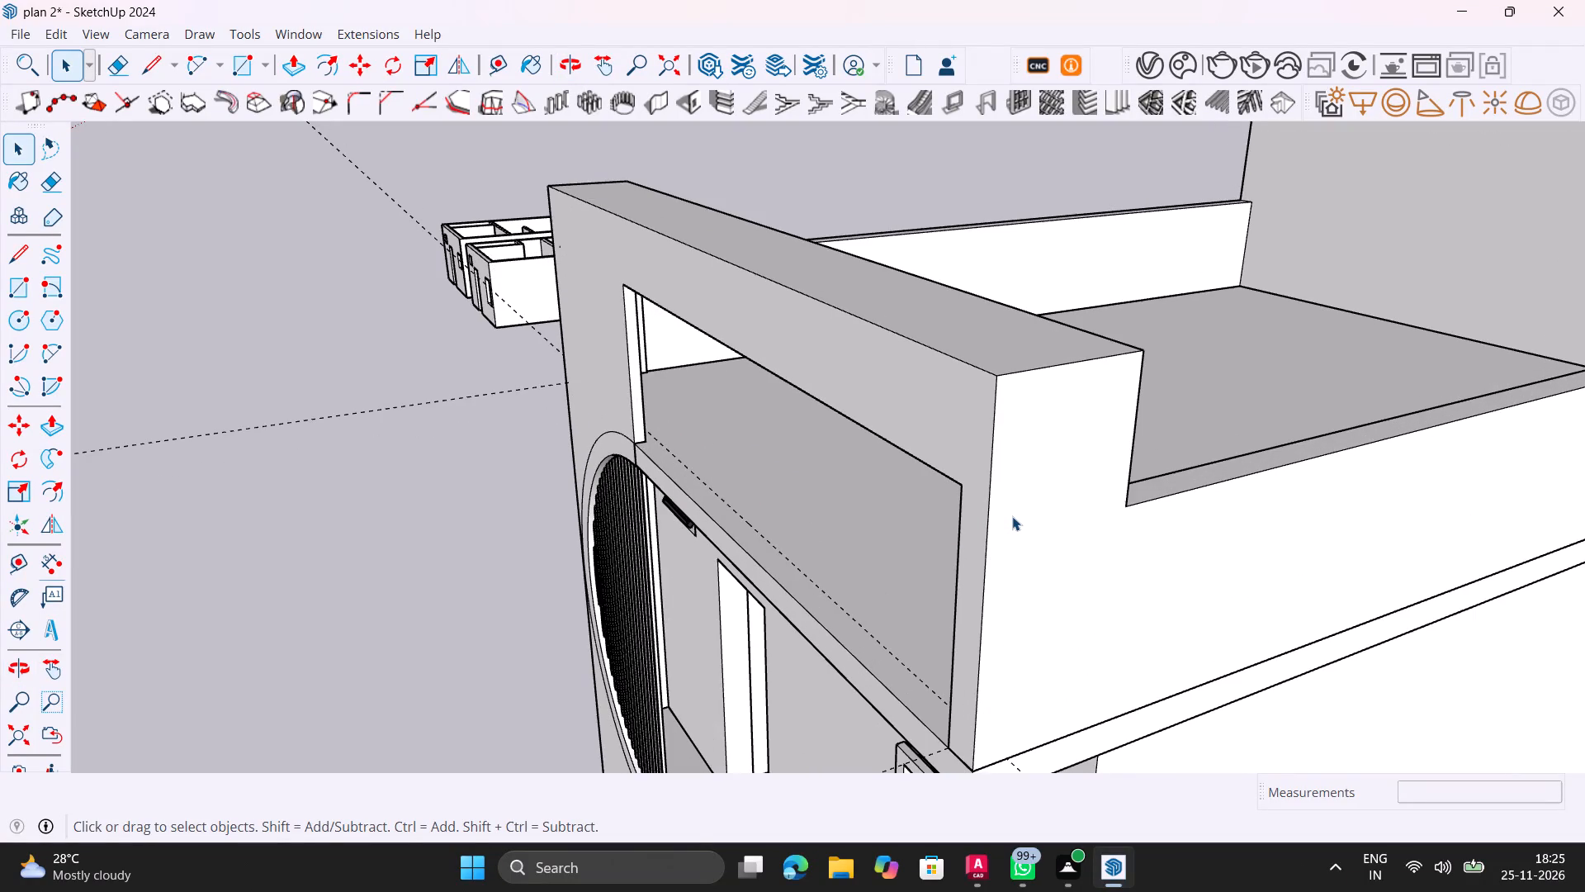
middle_drag(1011, 515, 649, 570)
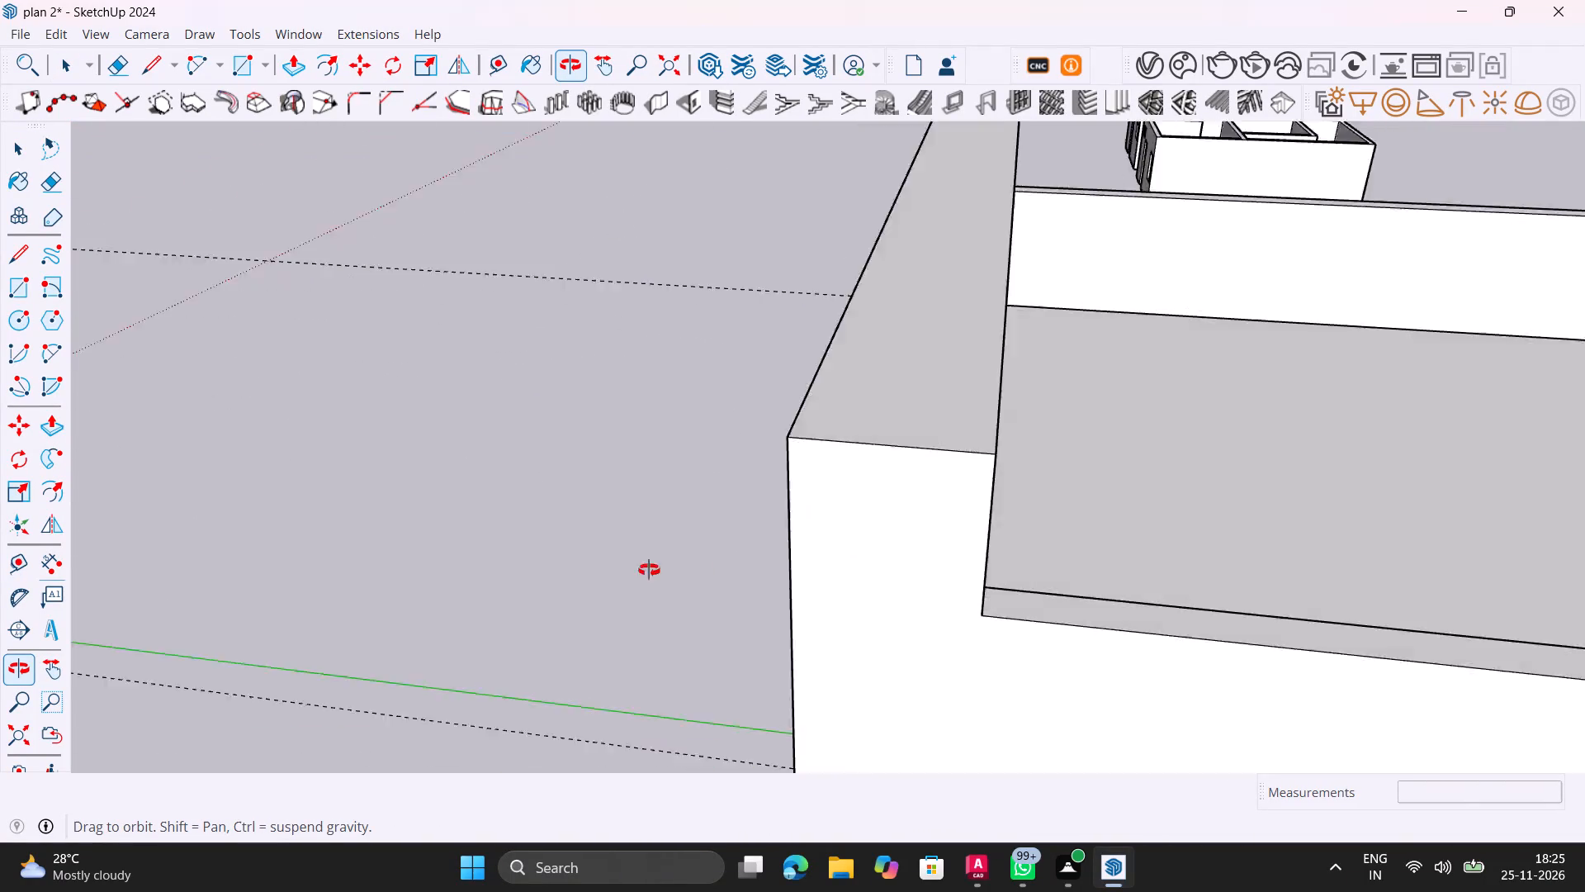
middle_drag(649, 570, 300, 588)
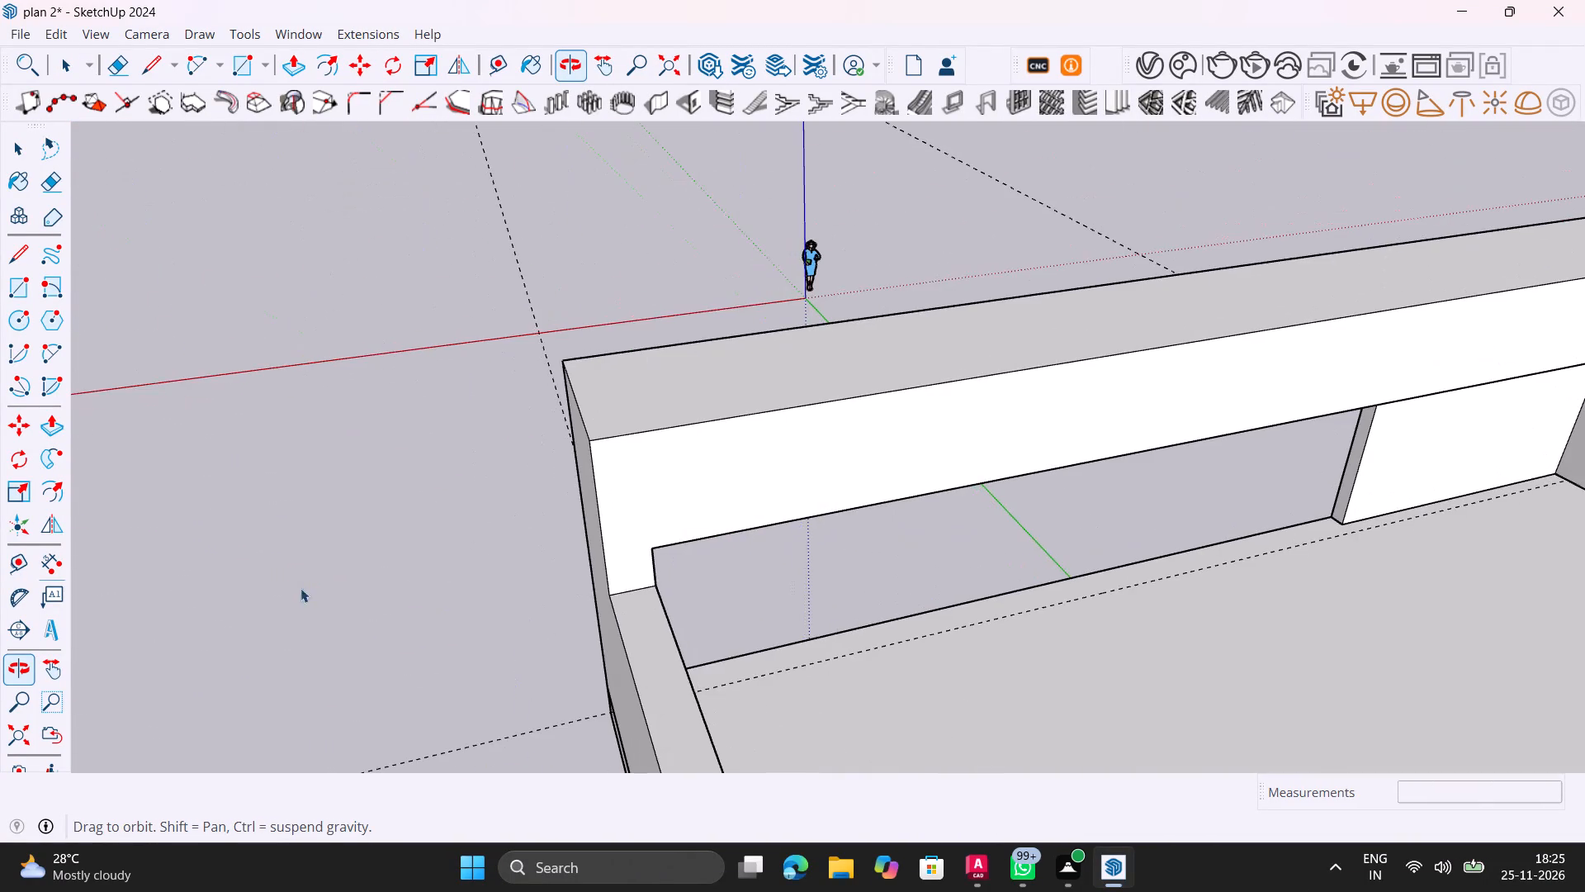
click(678, 498)
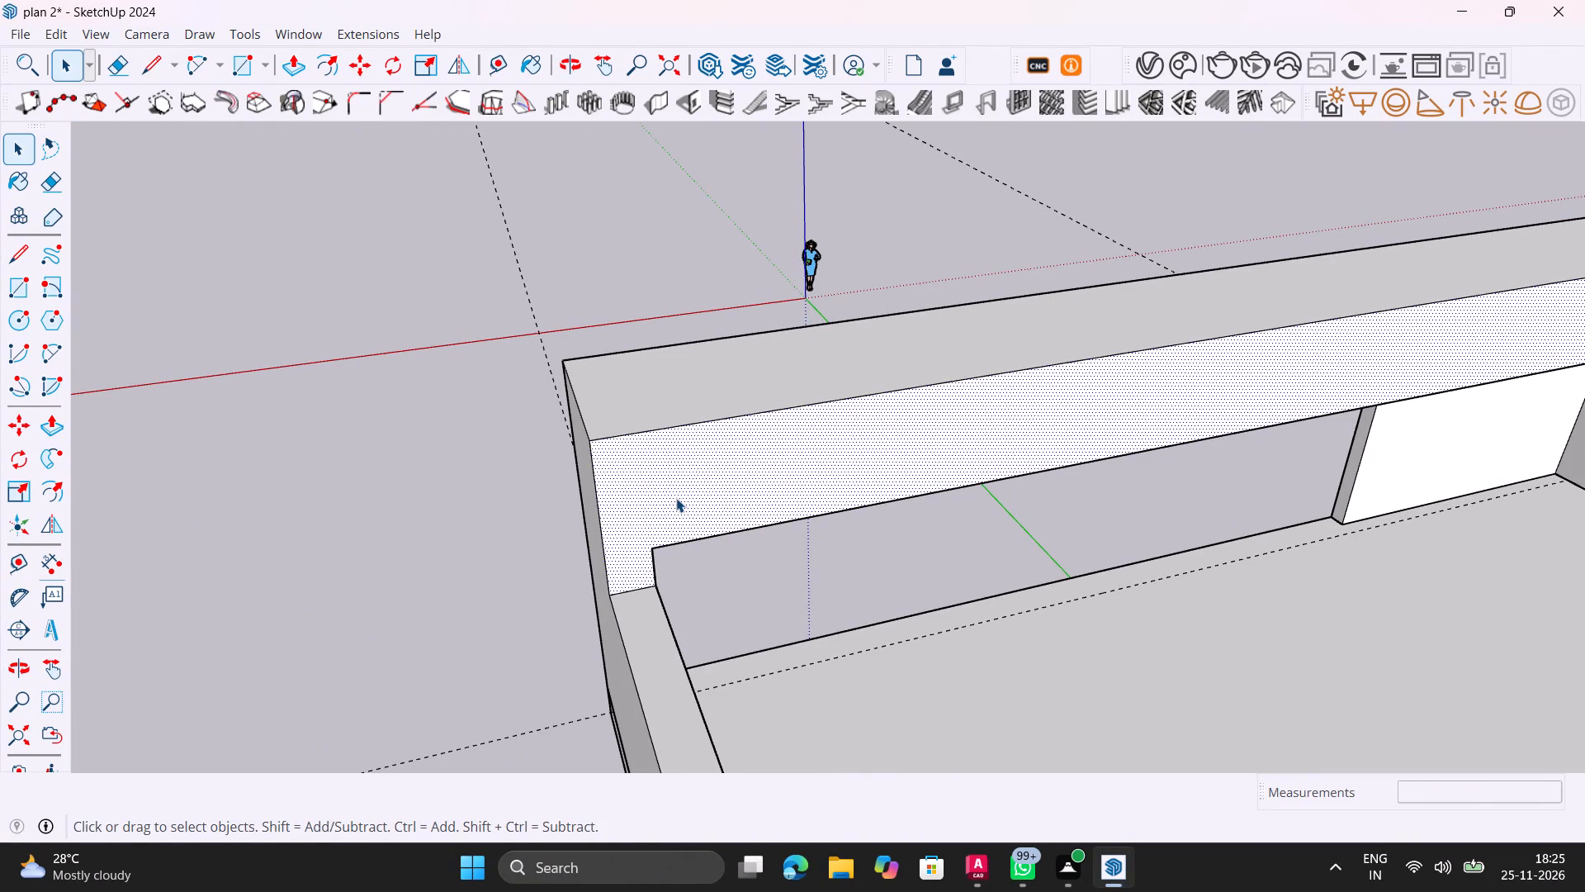
key(p)
click(677, 498)
drag(638, 509, 585, 398)
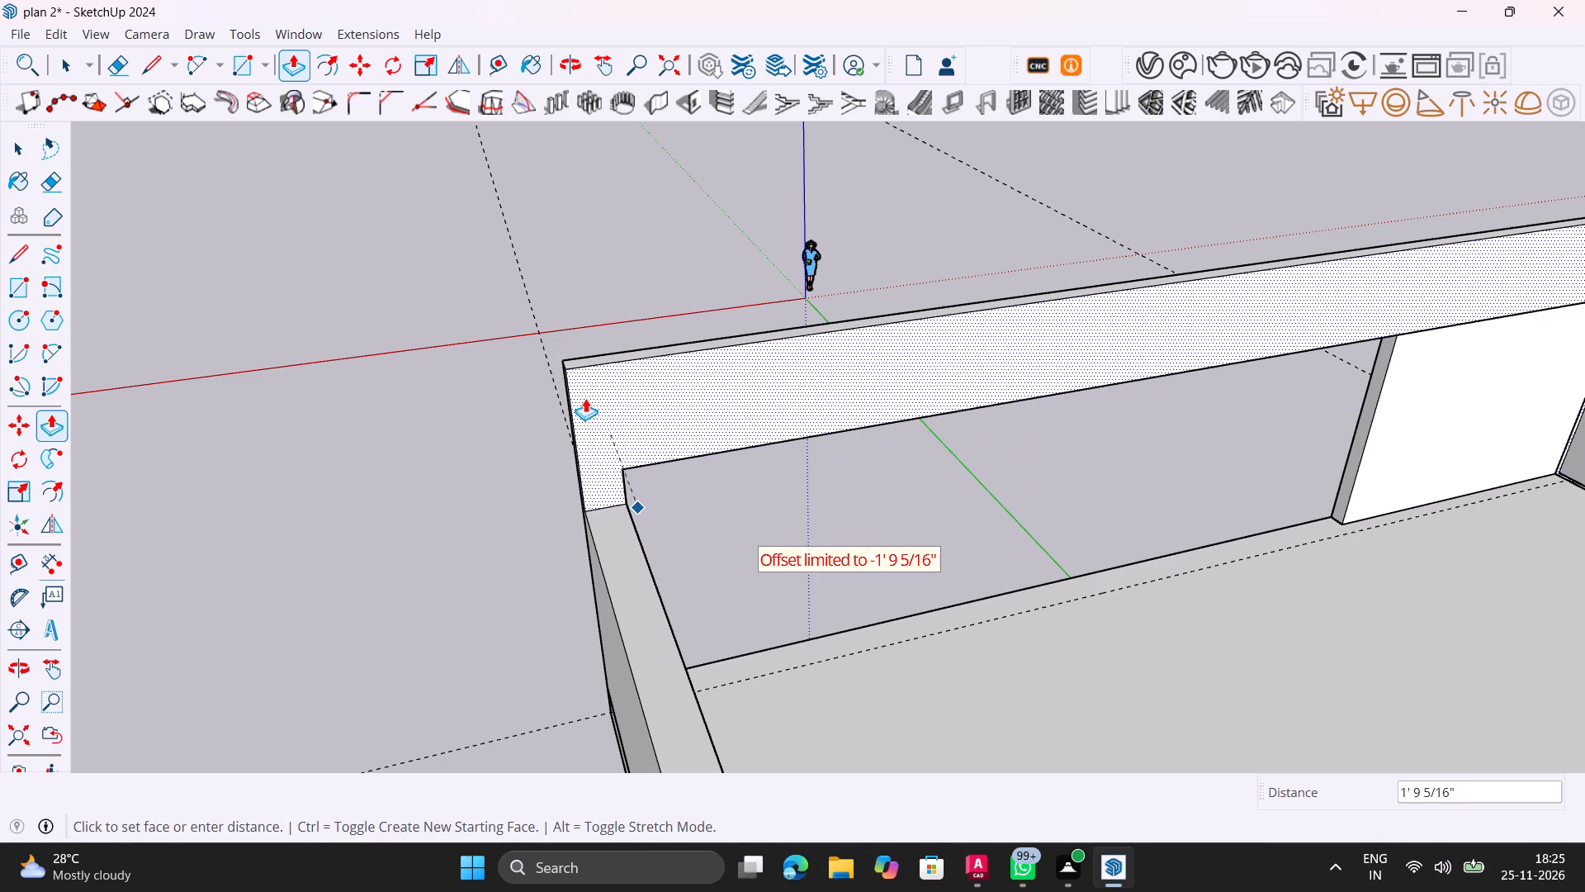
drag(585, 398, 580, 387)
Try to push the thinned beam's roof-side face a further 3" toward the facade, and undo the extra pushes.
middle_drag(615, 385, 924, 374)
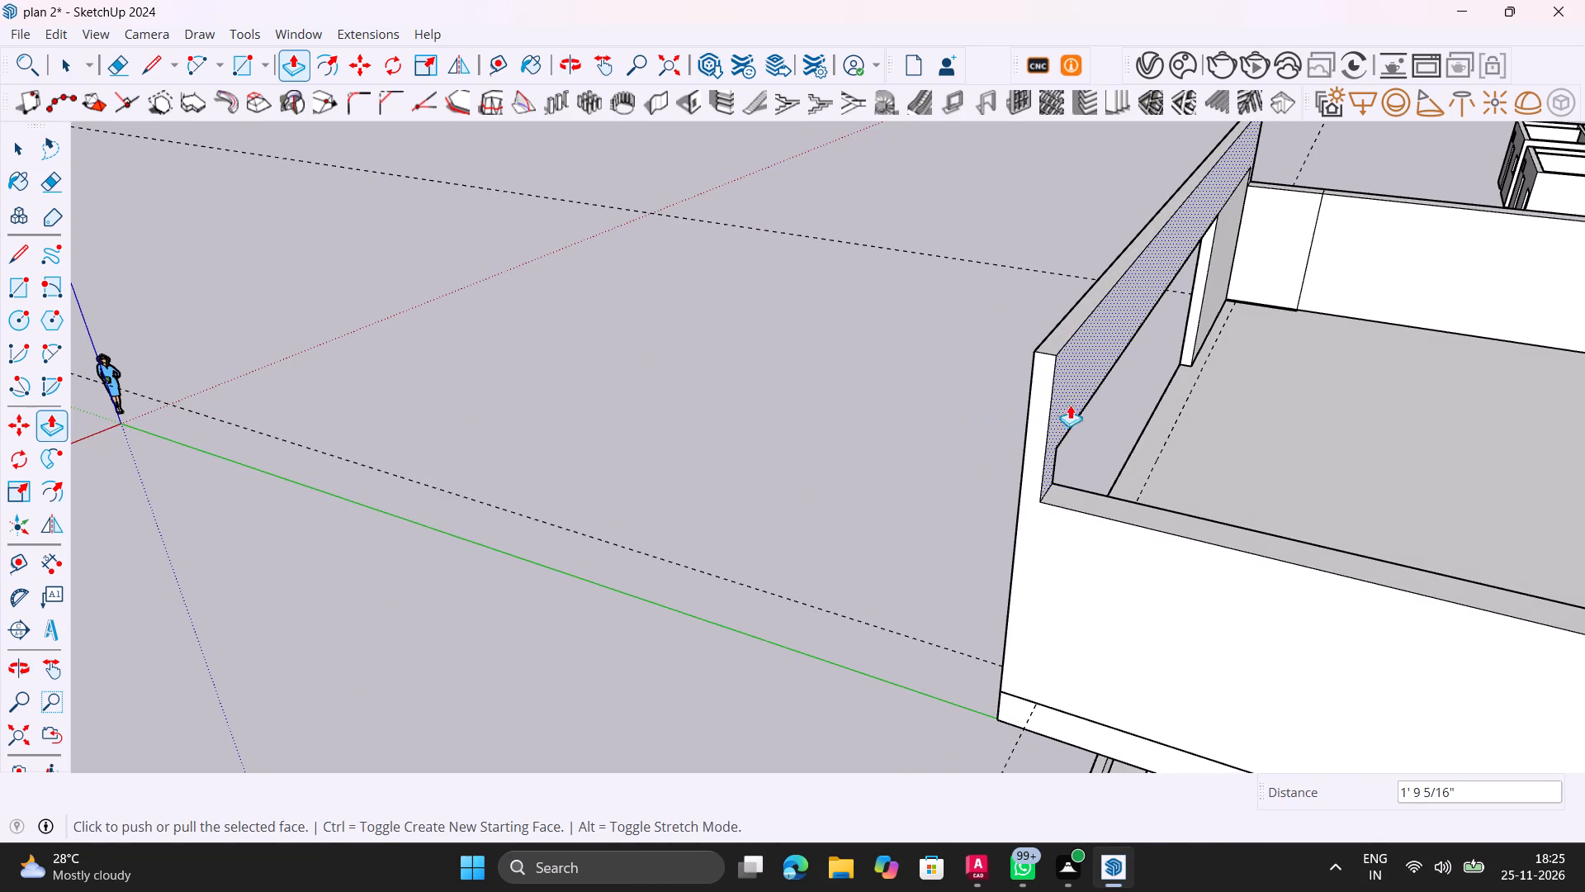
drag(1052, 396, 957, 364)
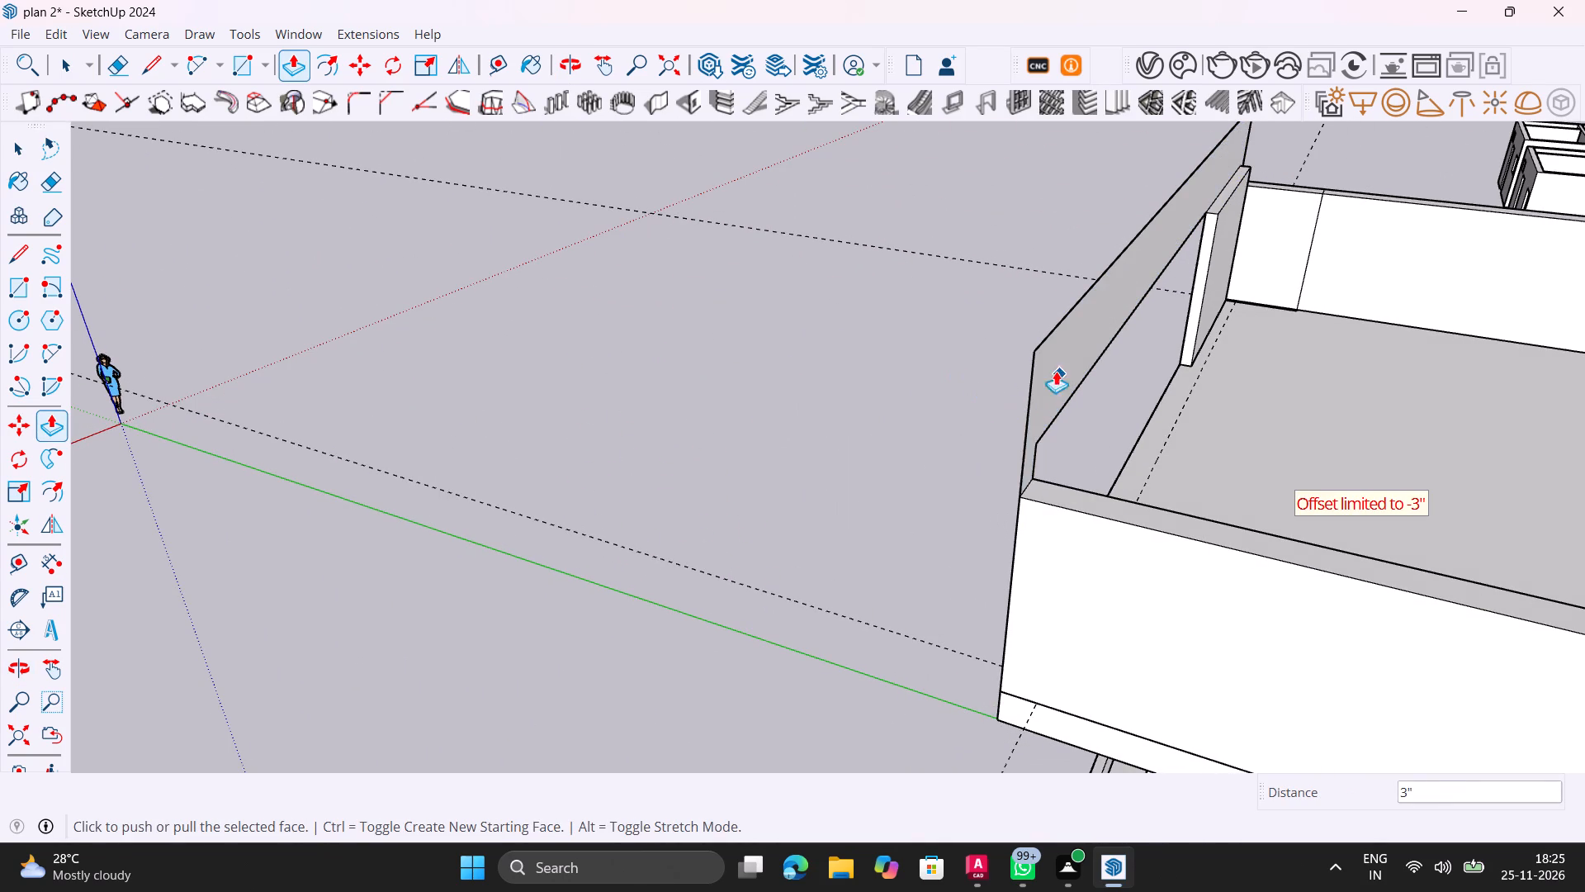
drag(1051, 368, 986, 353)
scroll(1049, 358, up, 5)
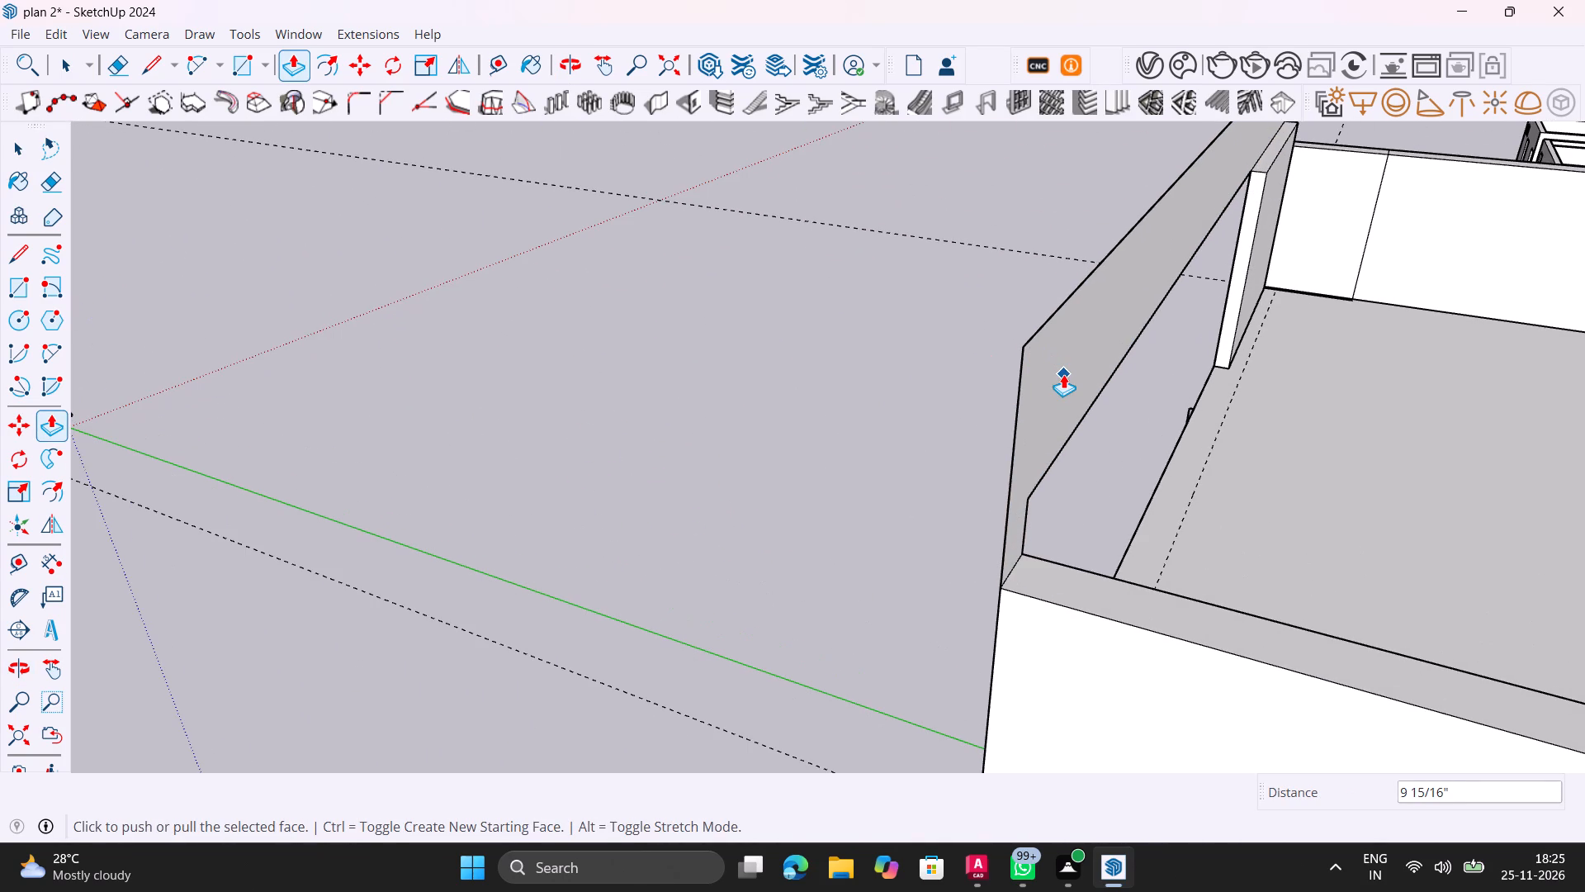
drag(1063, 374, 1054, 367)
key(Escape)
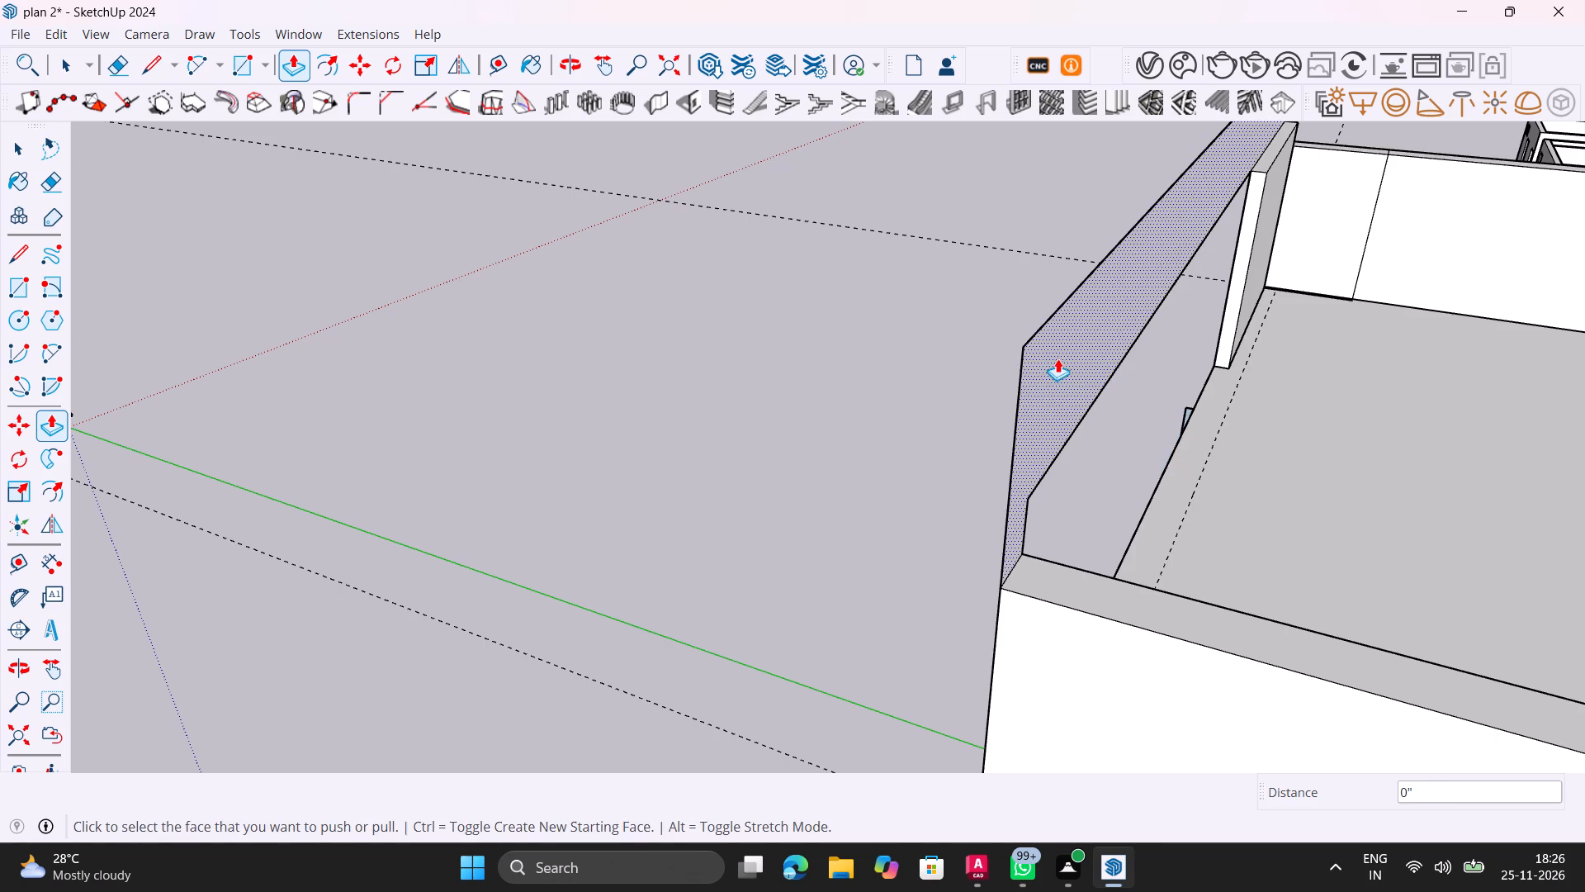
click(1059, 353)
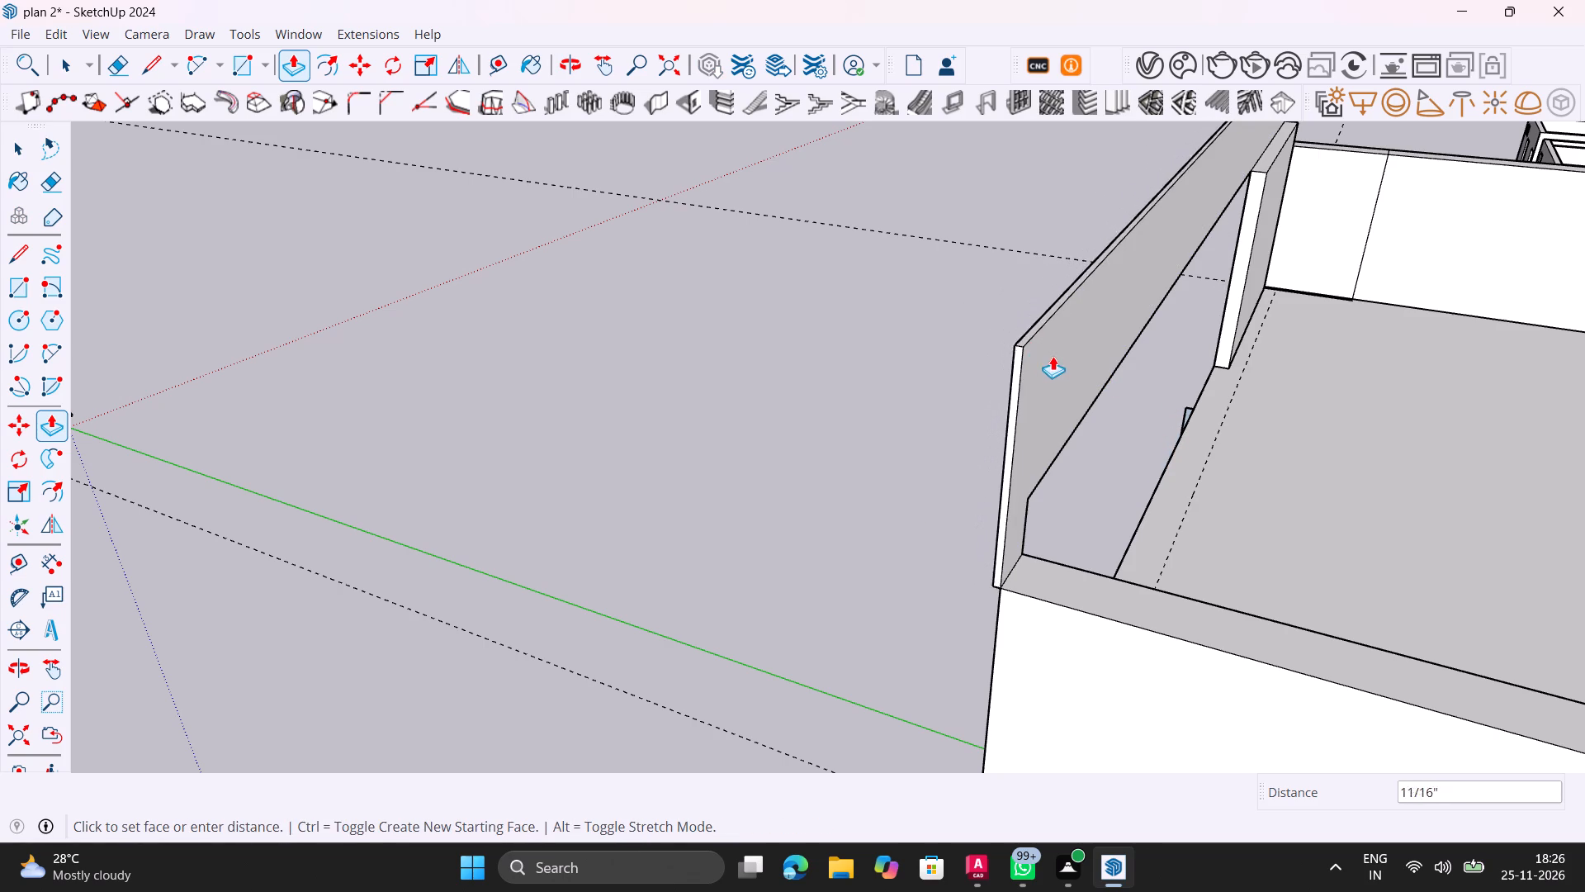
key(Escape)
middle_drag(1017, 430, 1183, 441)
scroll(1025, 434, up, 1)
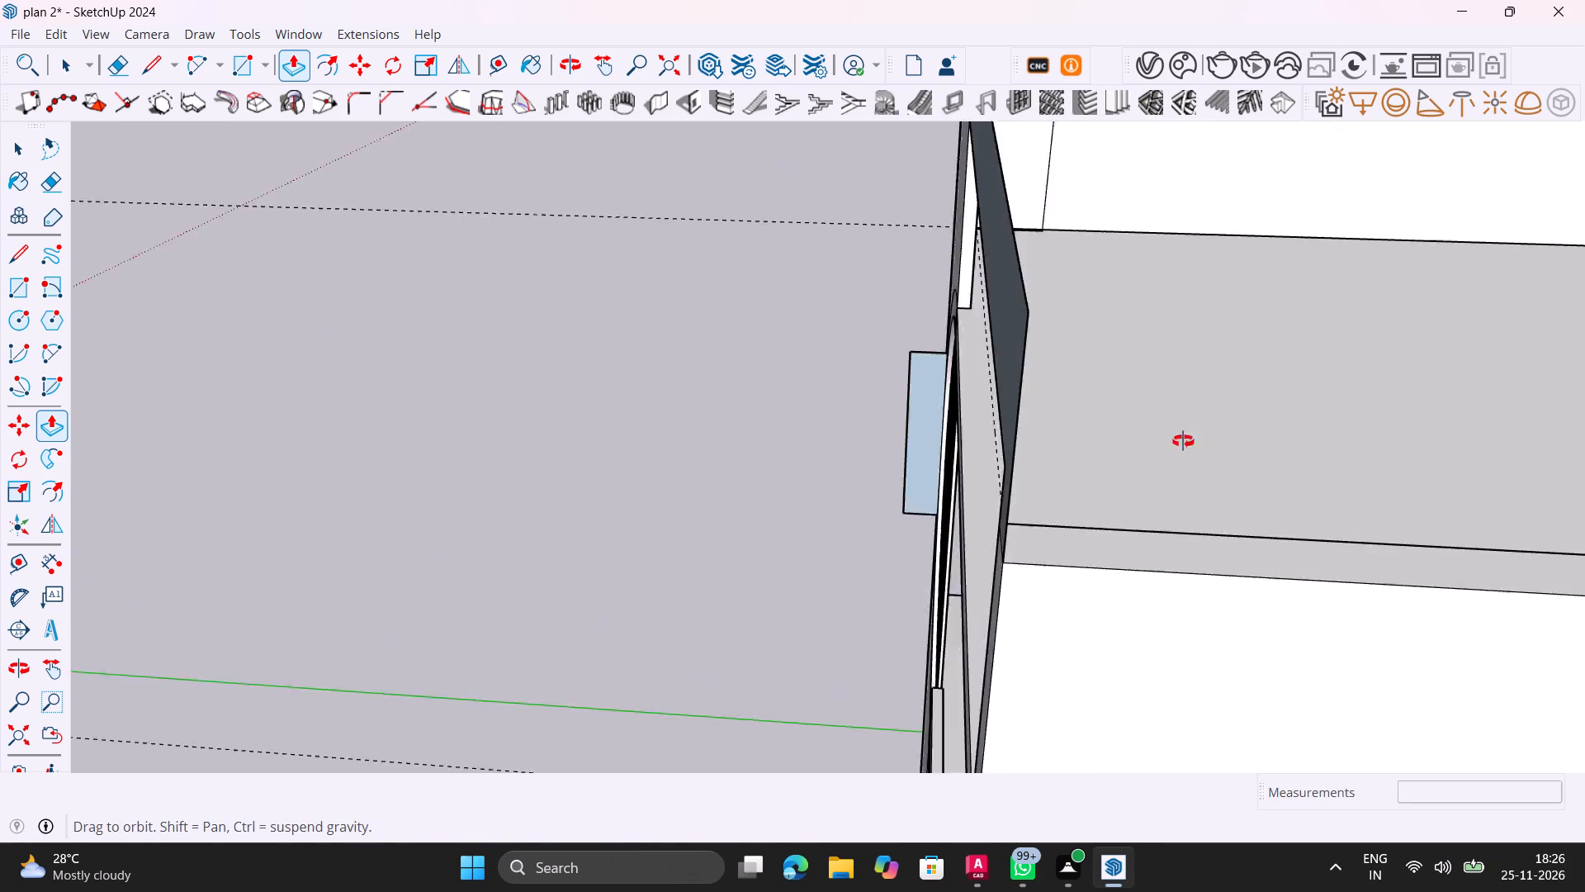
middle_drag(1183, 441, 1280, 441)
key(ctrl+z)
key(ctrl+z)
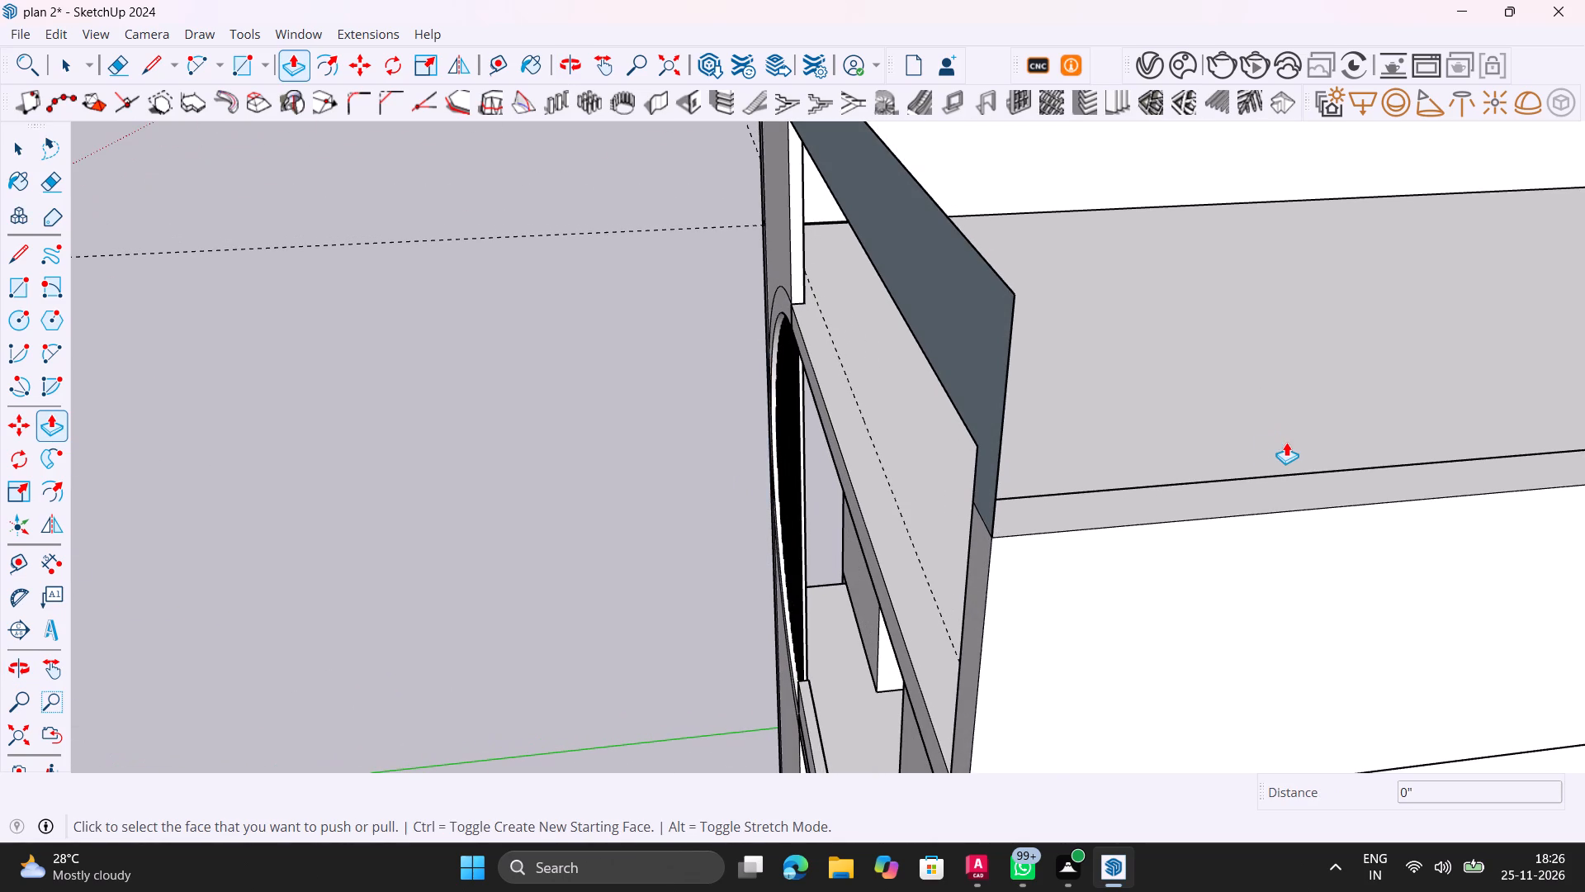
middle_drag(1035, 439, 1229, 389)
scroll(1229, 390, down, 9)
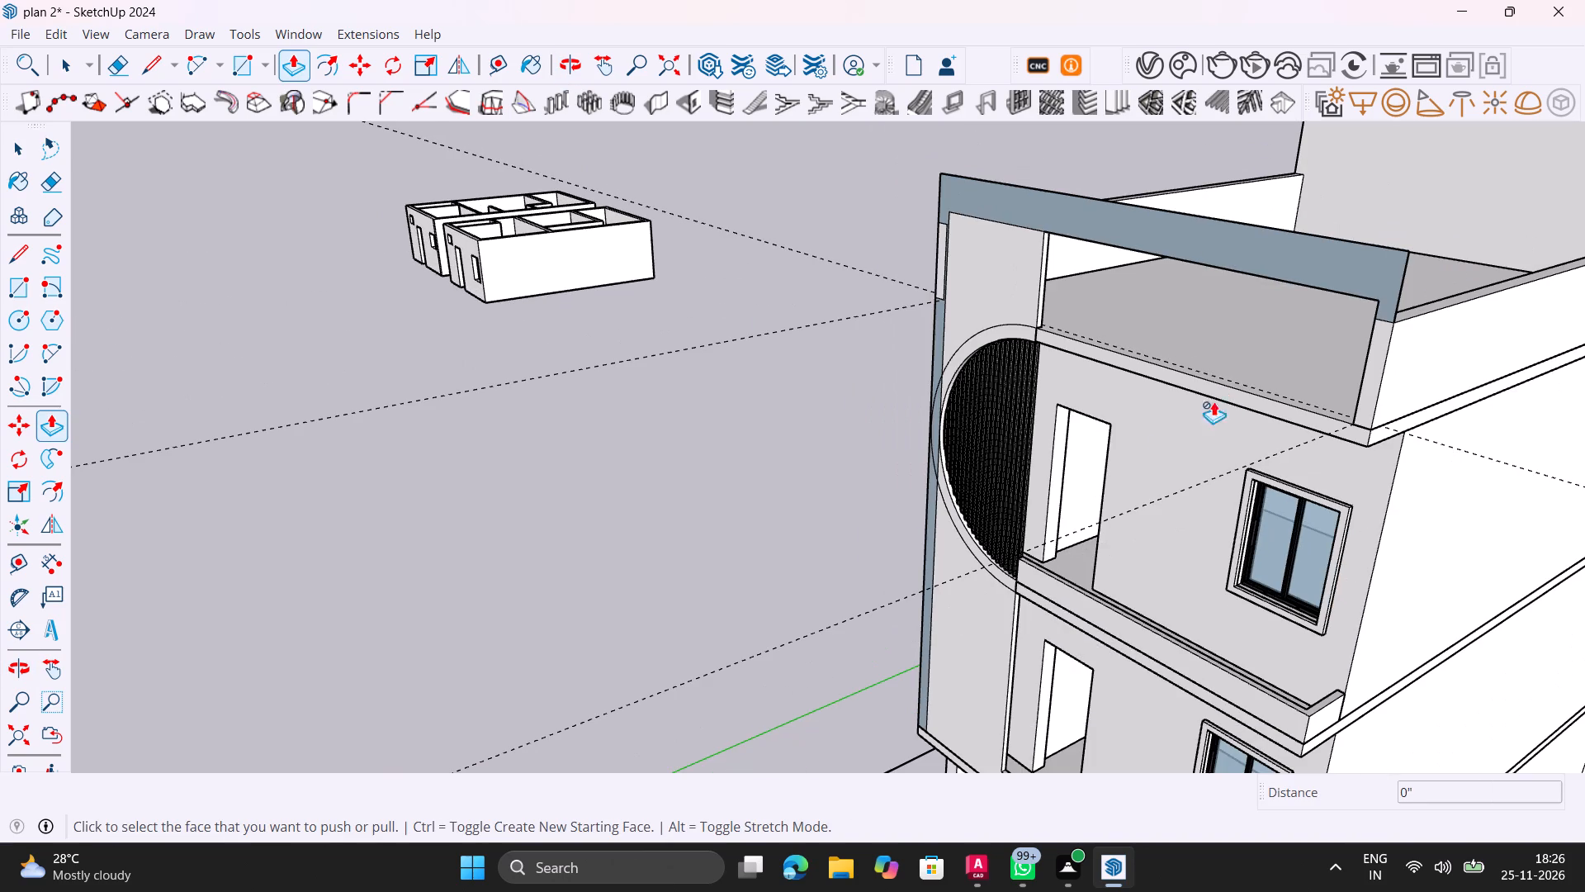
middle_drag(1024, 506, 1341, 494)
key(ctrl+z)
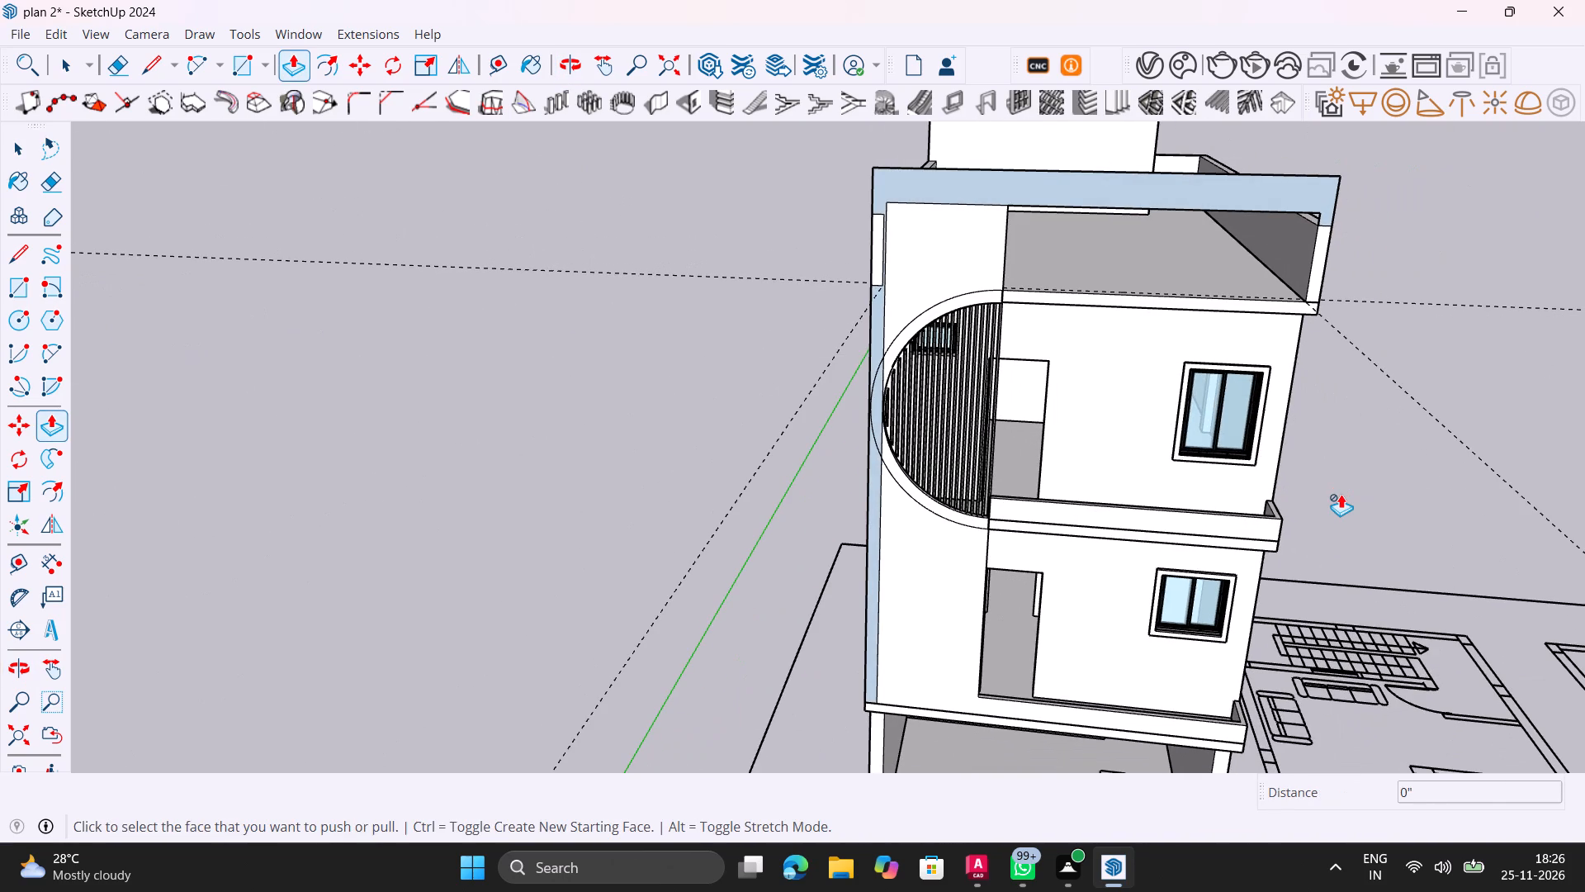
Draw a vertical line from the rooftop opening's upper corner, on the curved-screen side, to the beam's top edge.
middle_drag(1024, 466, 1584, 517)
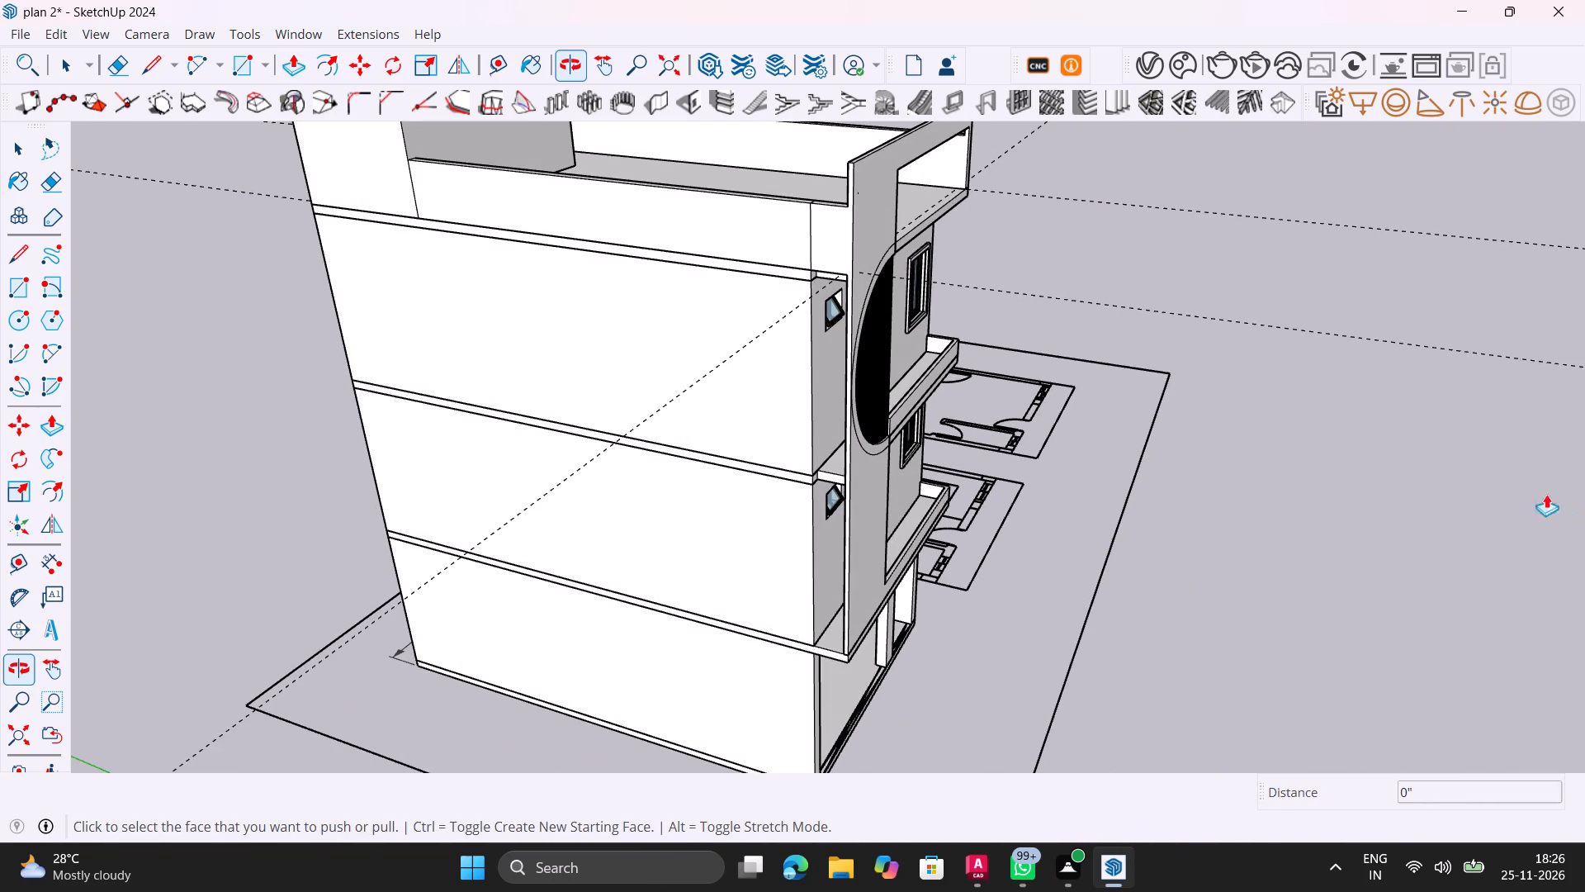
scroll(908, 167, up, 5)
shift+middle_drag(887, 154, 895, 392)
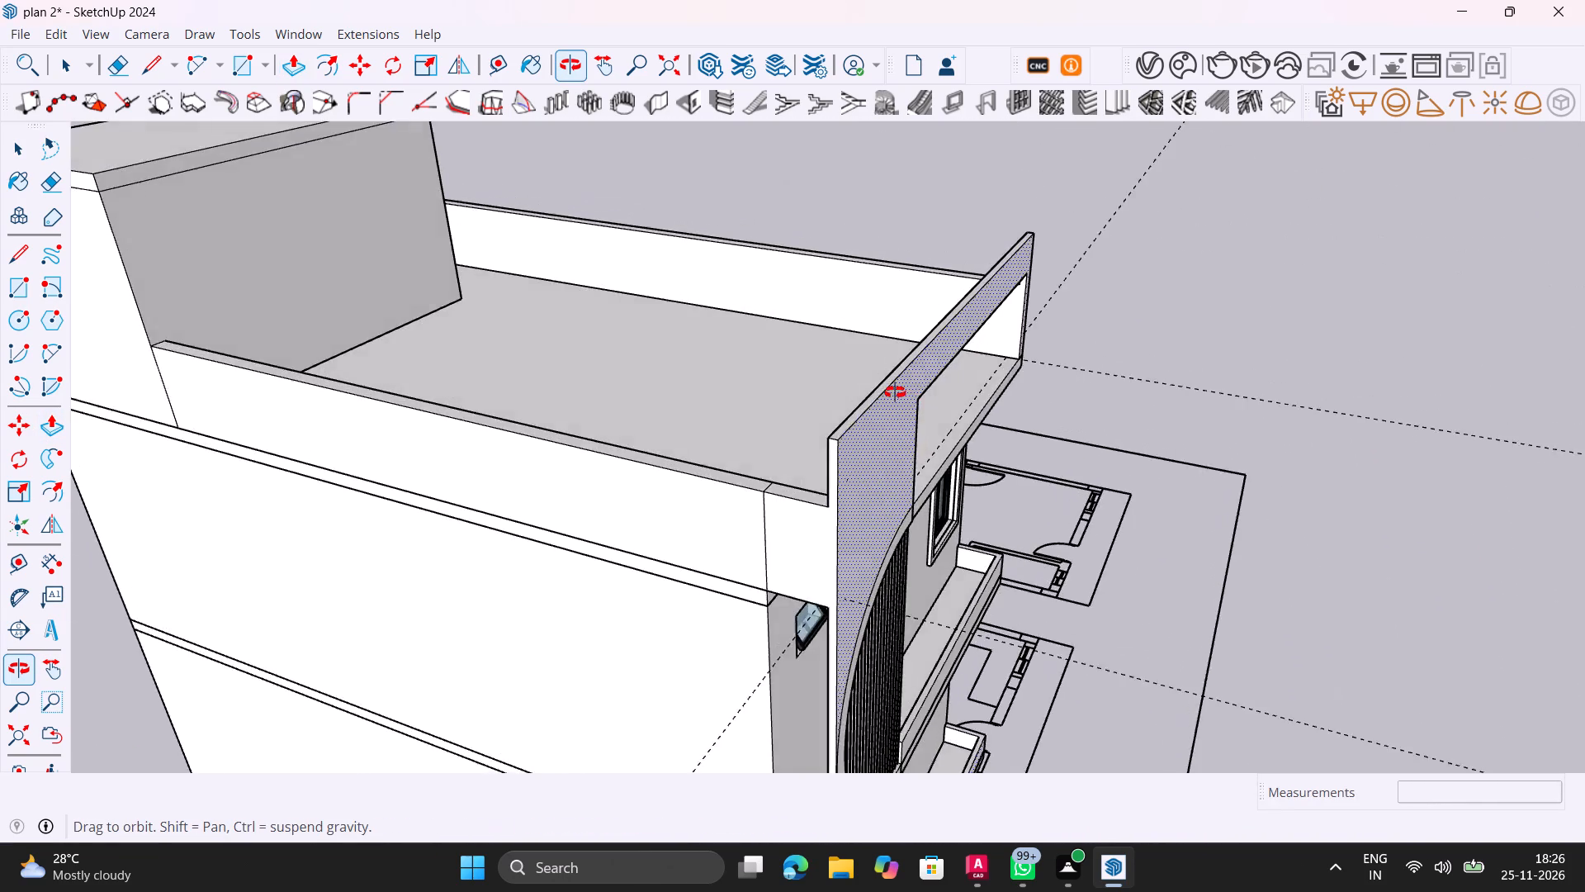
shift+middle_drag(895, 392, 572, 403)
scroll(782, 415, up, 9)
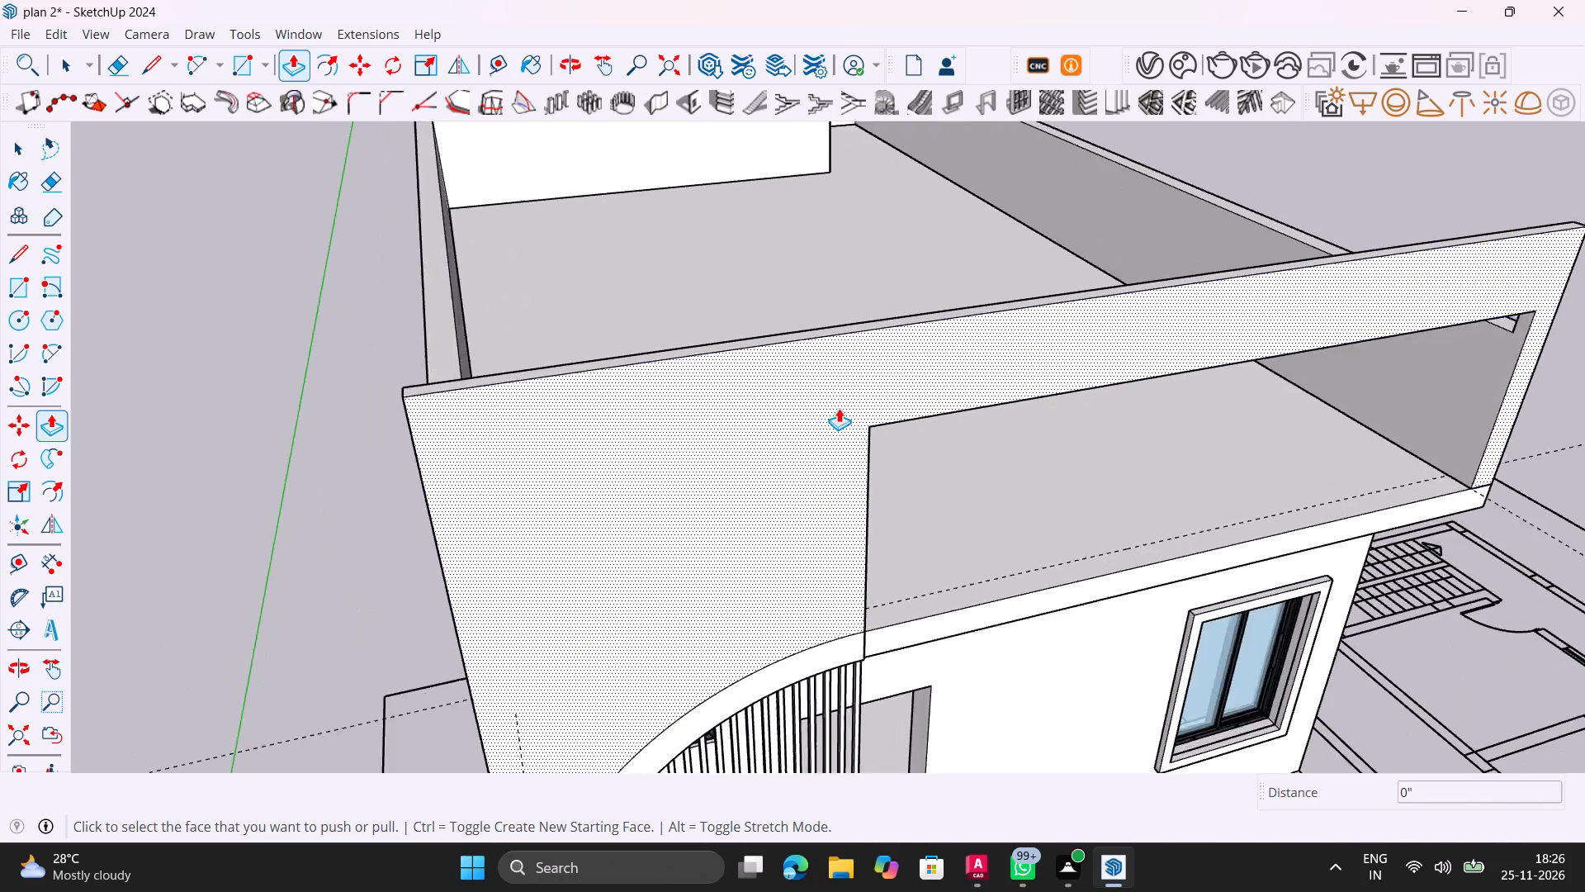
scroll(839, 408, up, 2)
key(l)
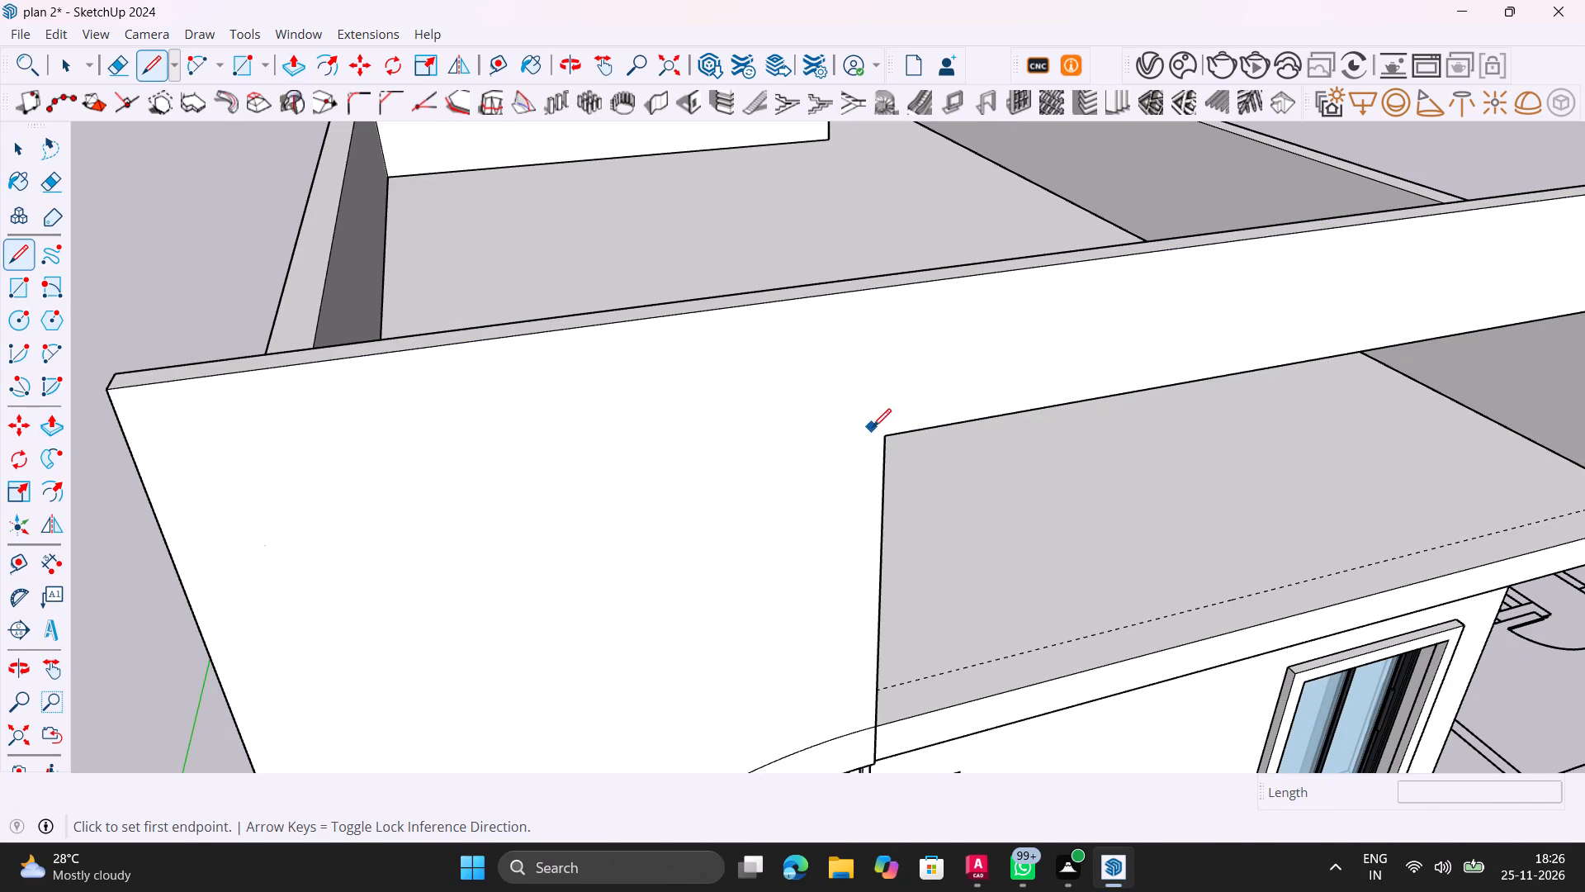
click(887, 439)
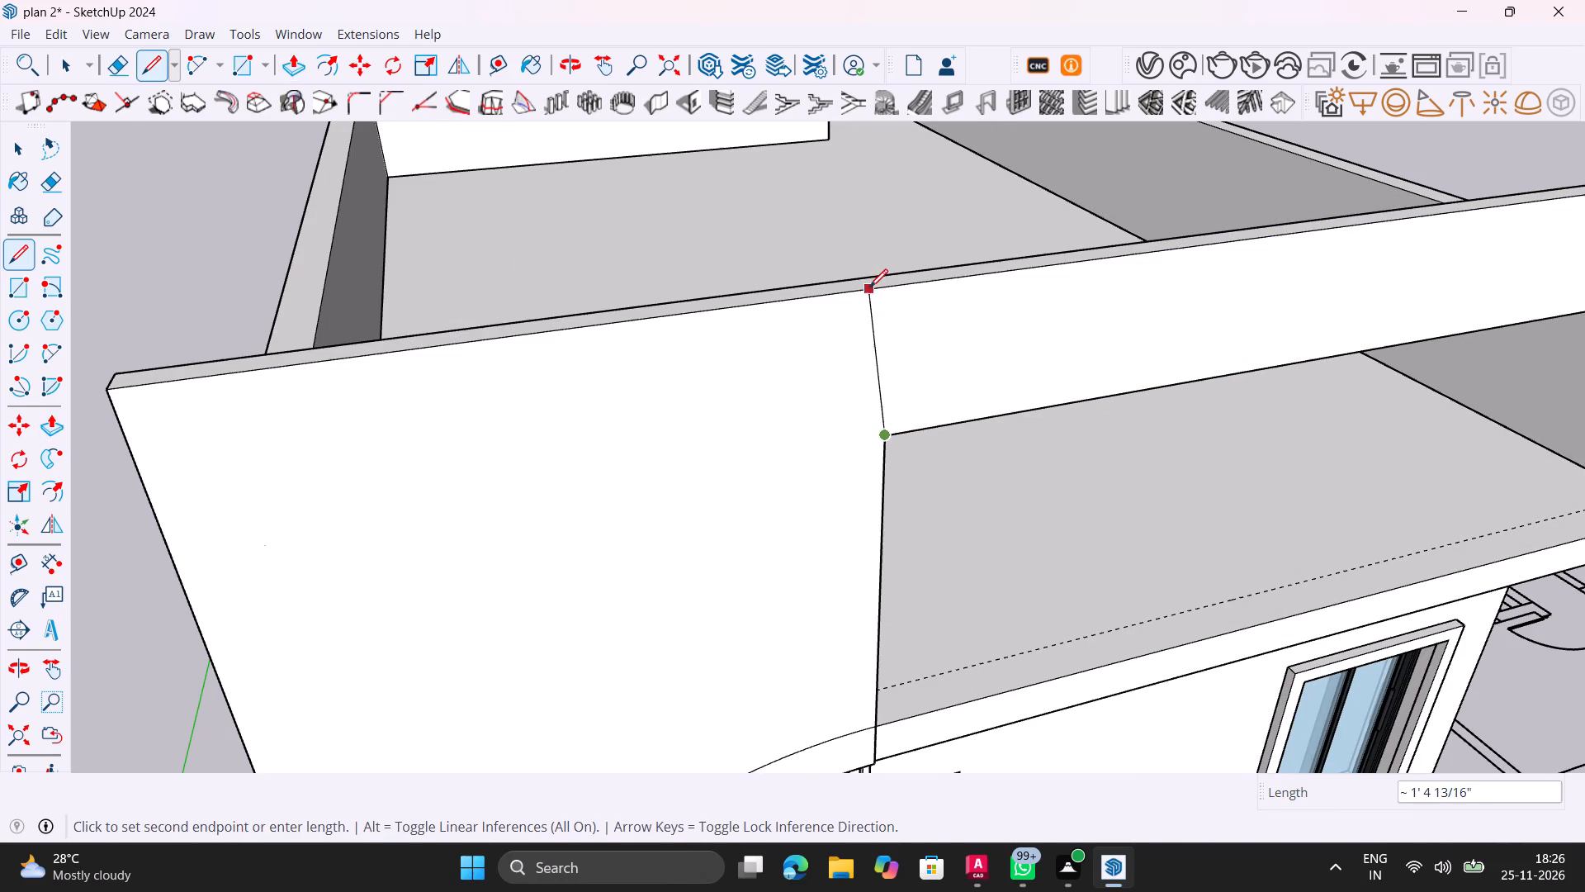
click(886, 292)
key(space)
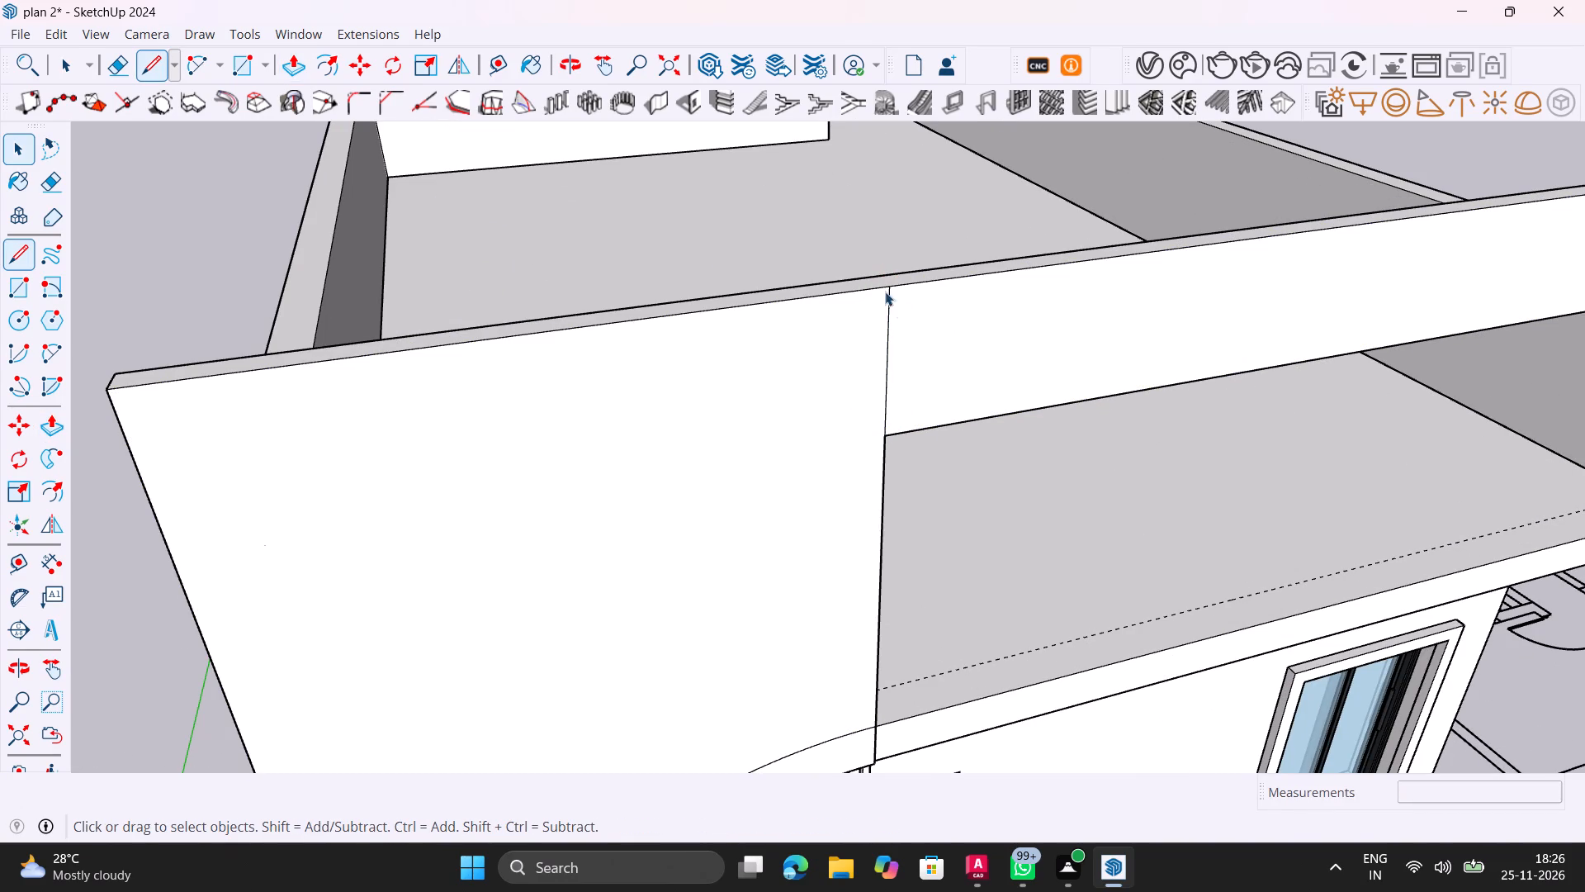
Push the front beam's facade face 3 9/16" toward the roof, through the beam's full thickness.
click(999, 333)
key(p)
click(998, 331)
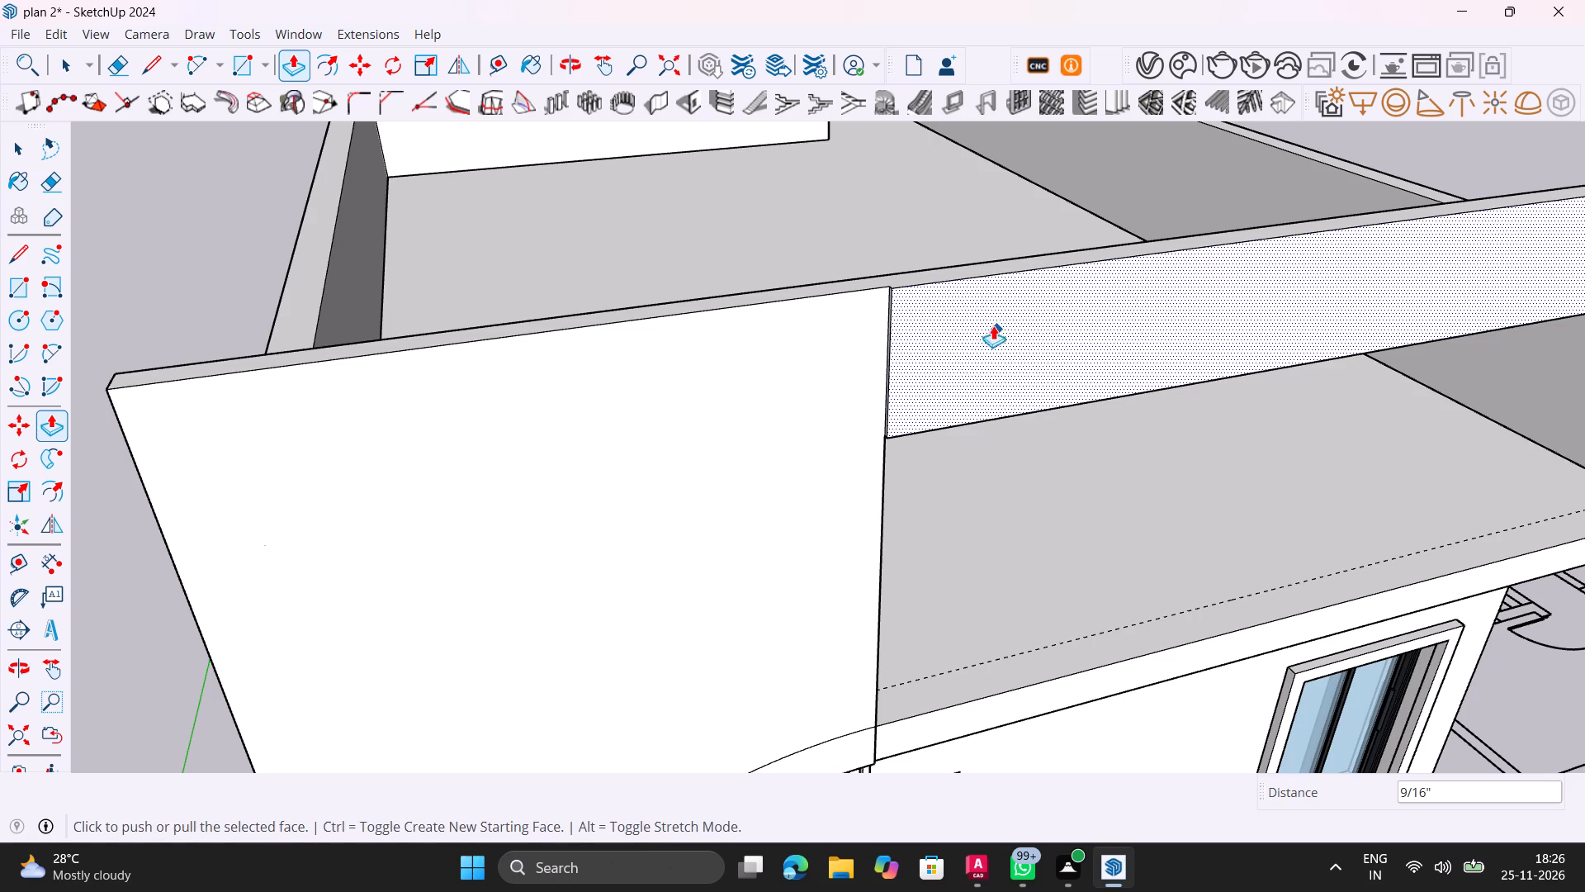
key(Escape)
drag(991, 320, 942, 277)
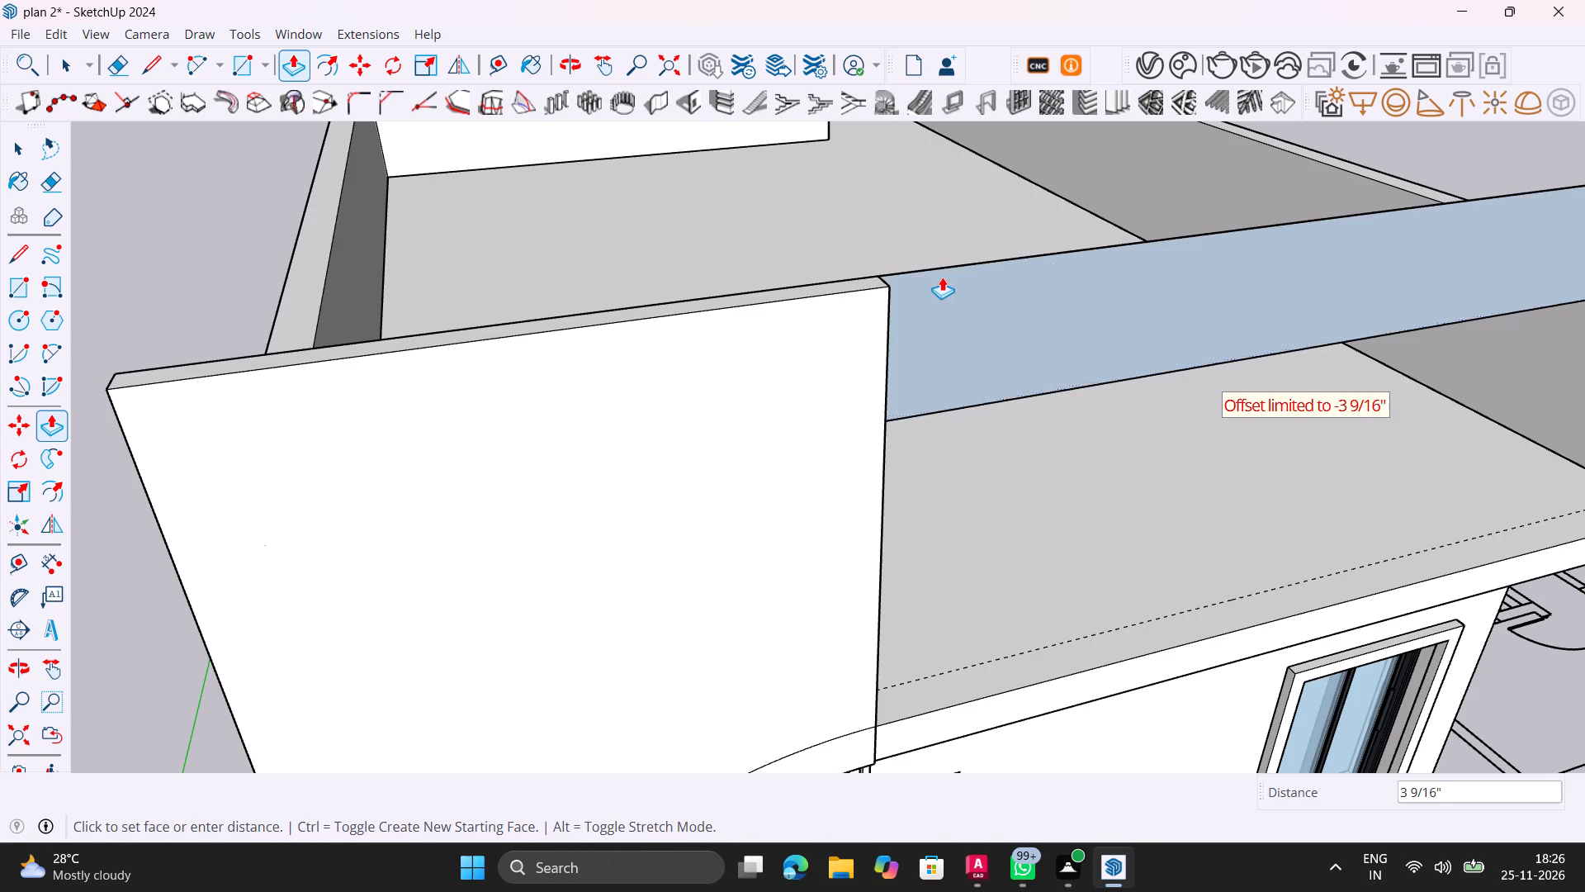
drag(942, 277, 939, 273)
drag(947, 273, 947, 284)
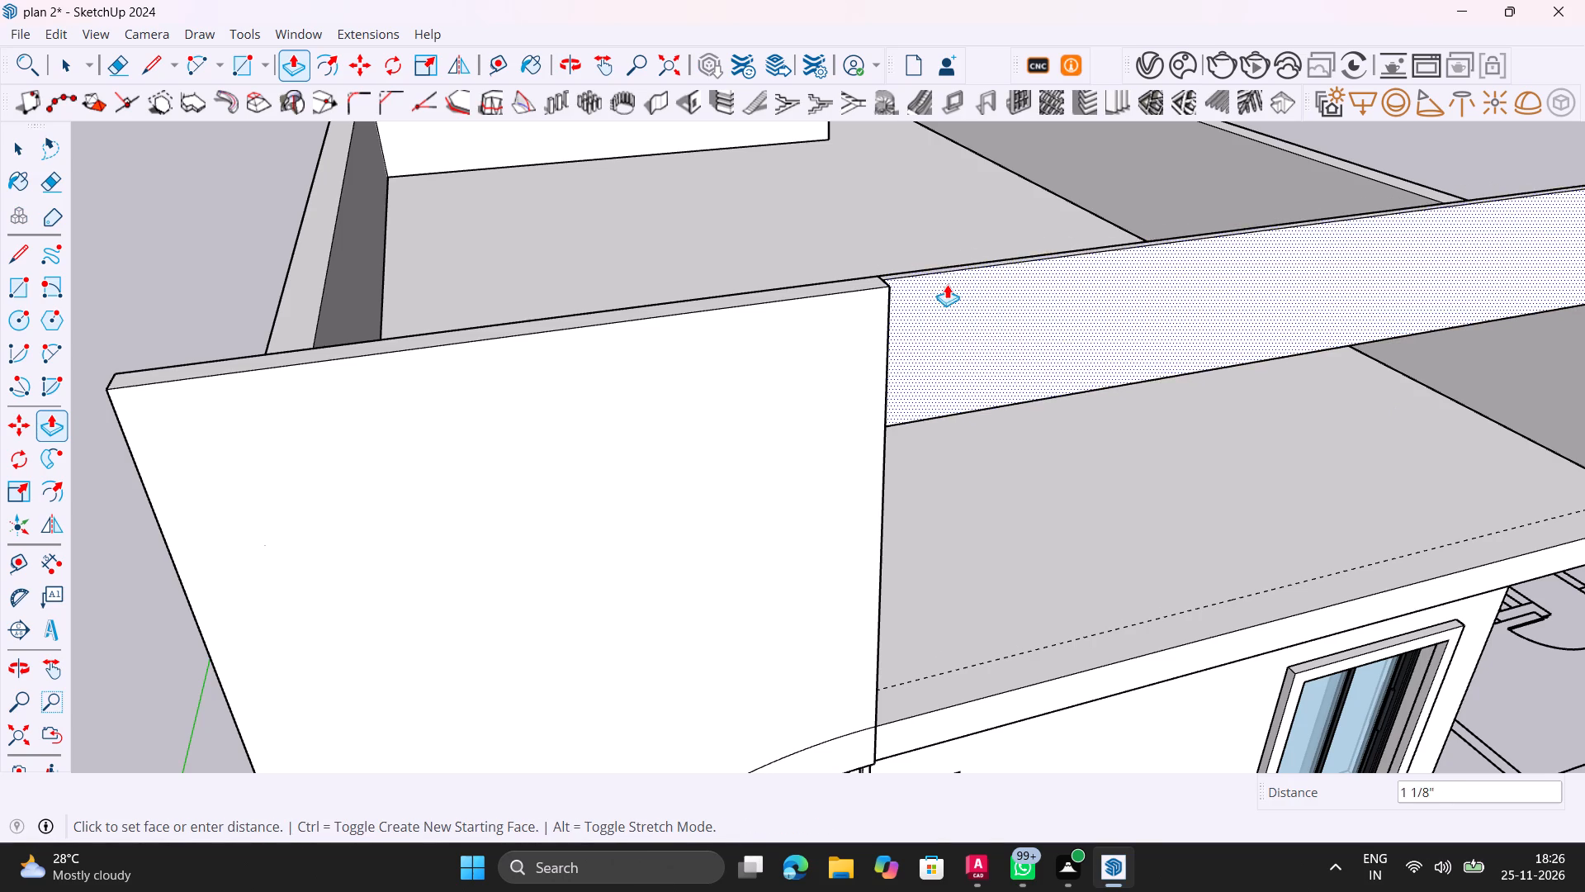
drag(947, 284, 944, 284)
key(Escape)
click(944, 284)
key(Escape)
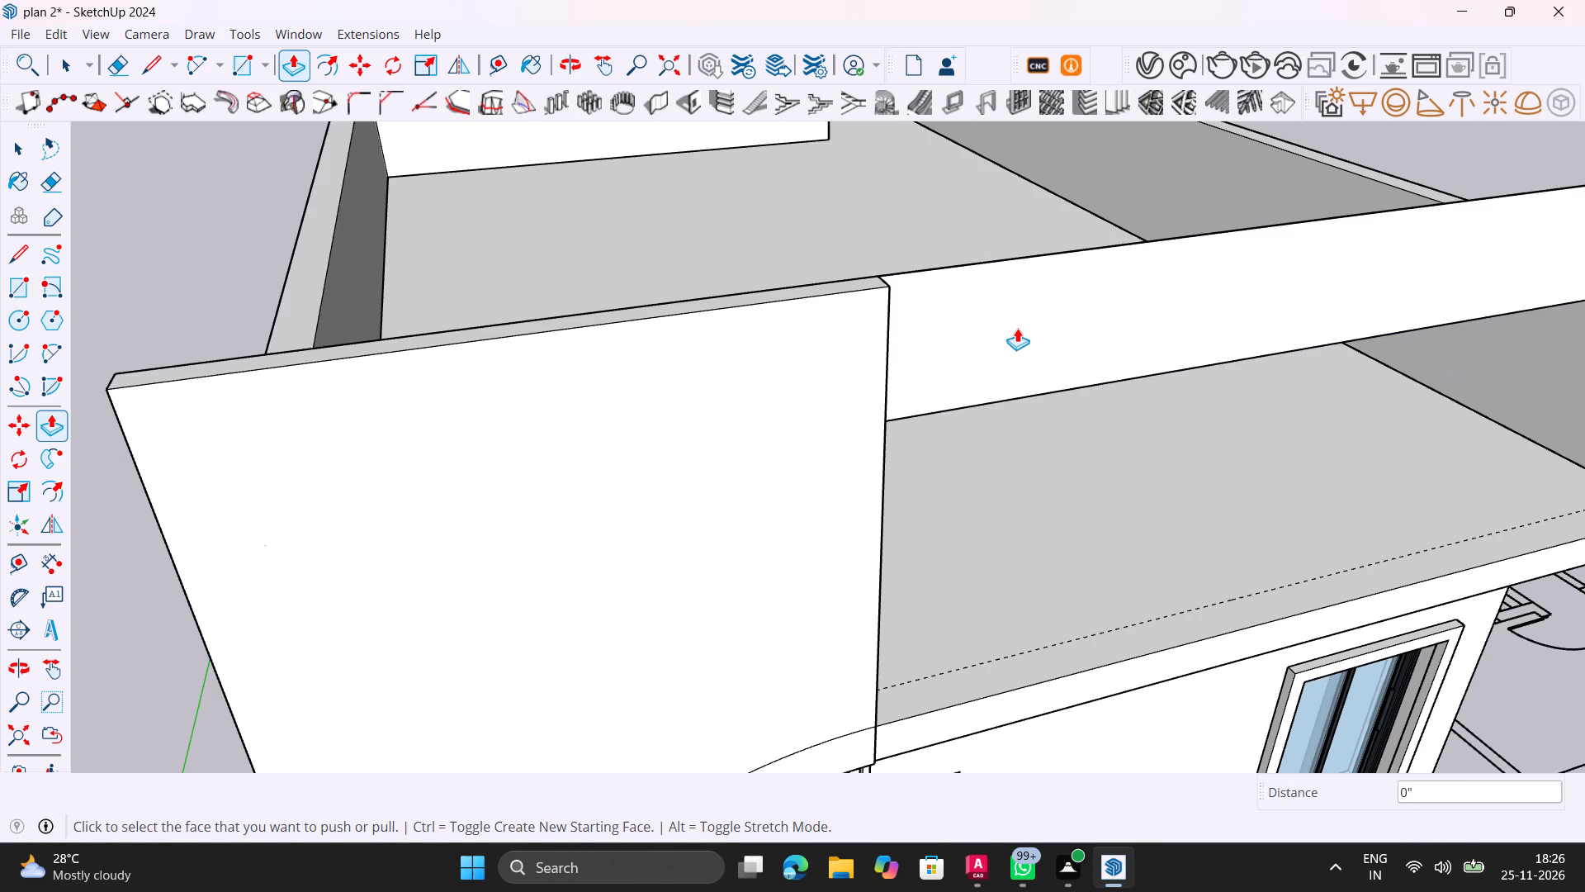
Delete the beam's remaining face together with its lower and upper edges across the rooftop opening.
scroll(1012, 321, down, 10)
shift+middle_drag(1007, 330, 376, 515)
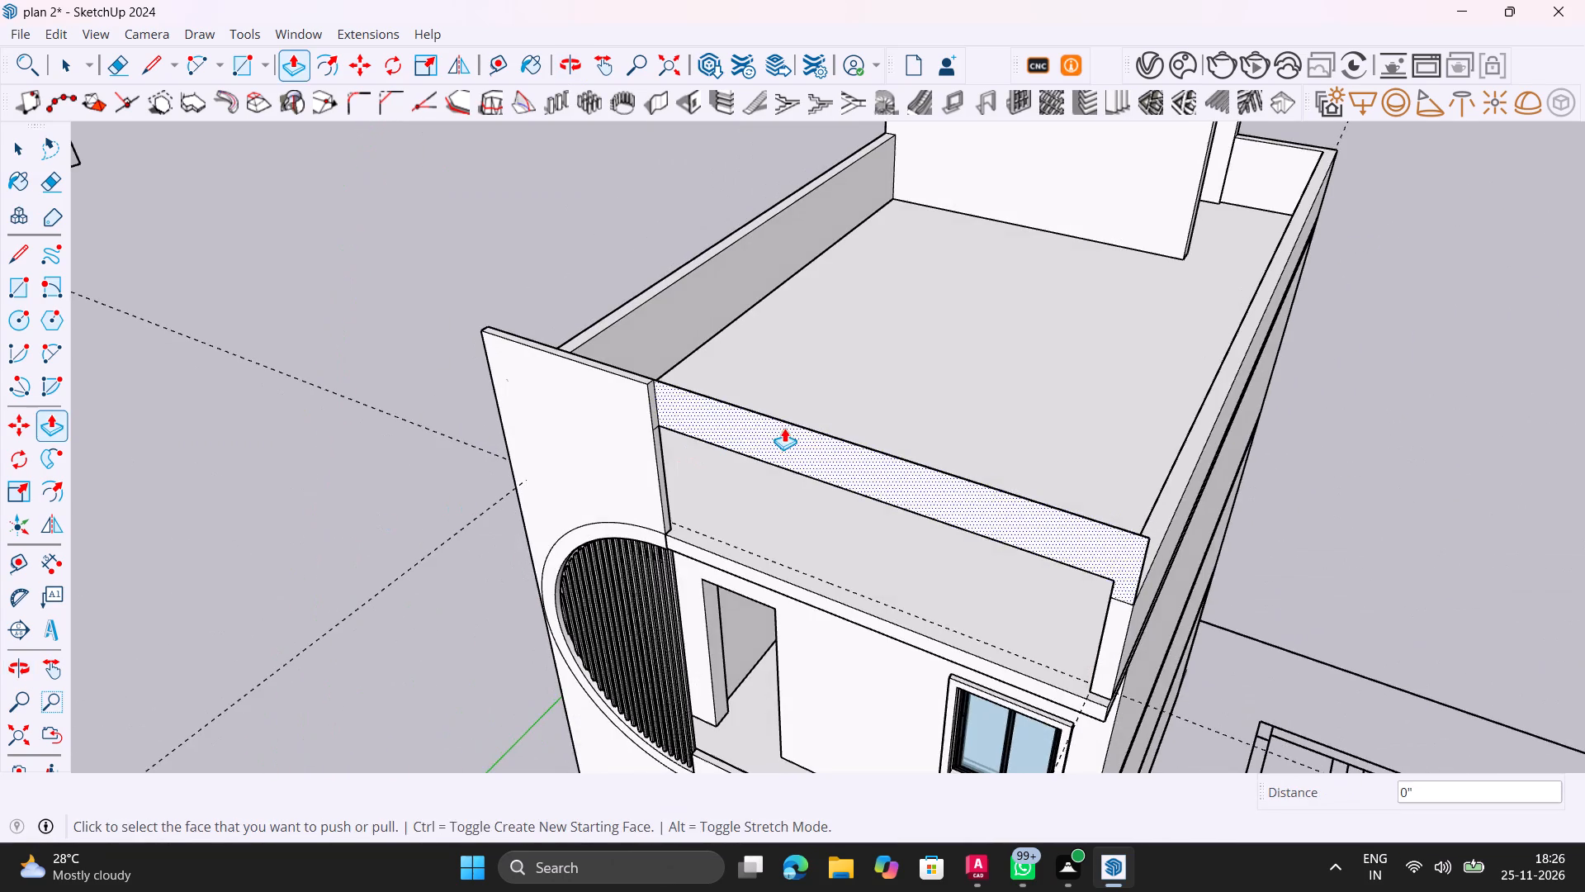
scroll(788, 427, up, 5)
key(space)
click(817, 451)
key(Delete)
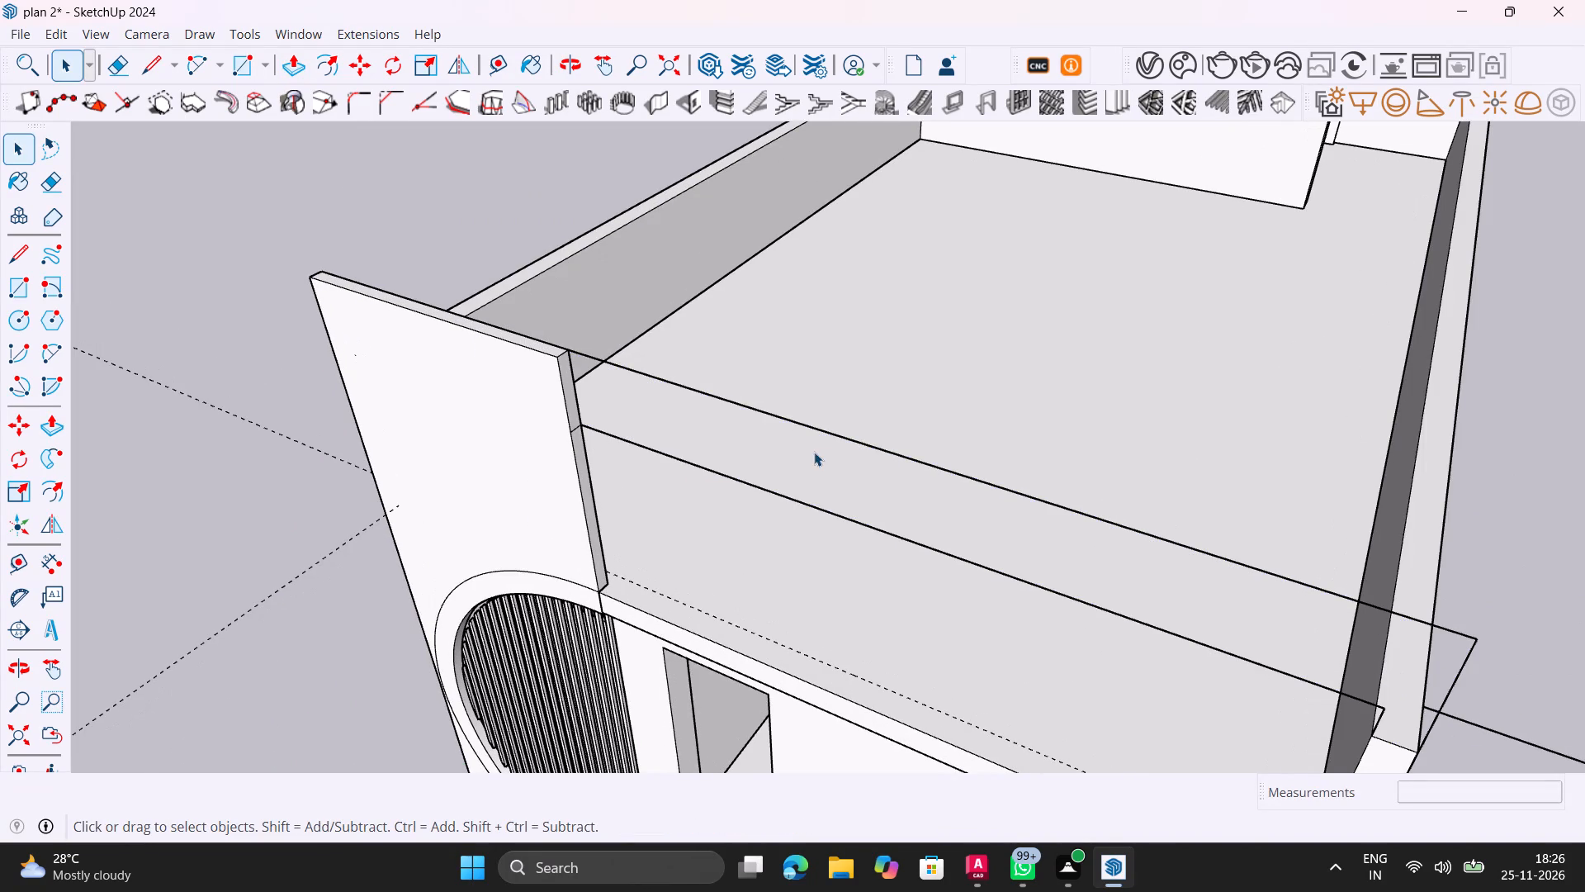
click(847, 520)
key(Delete)
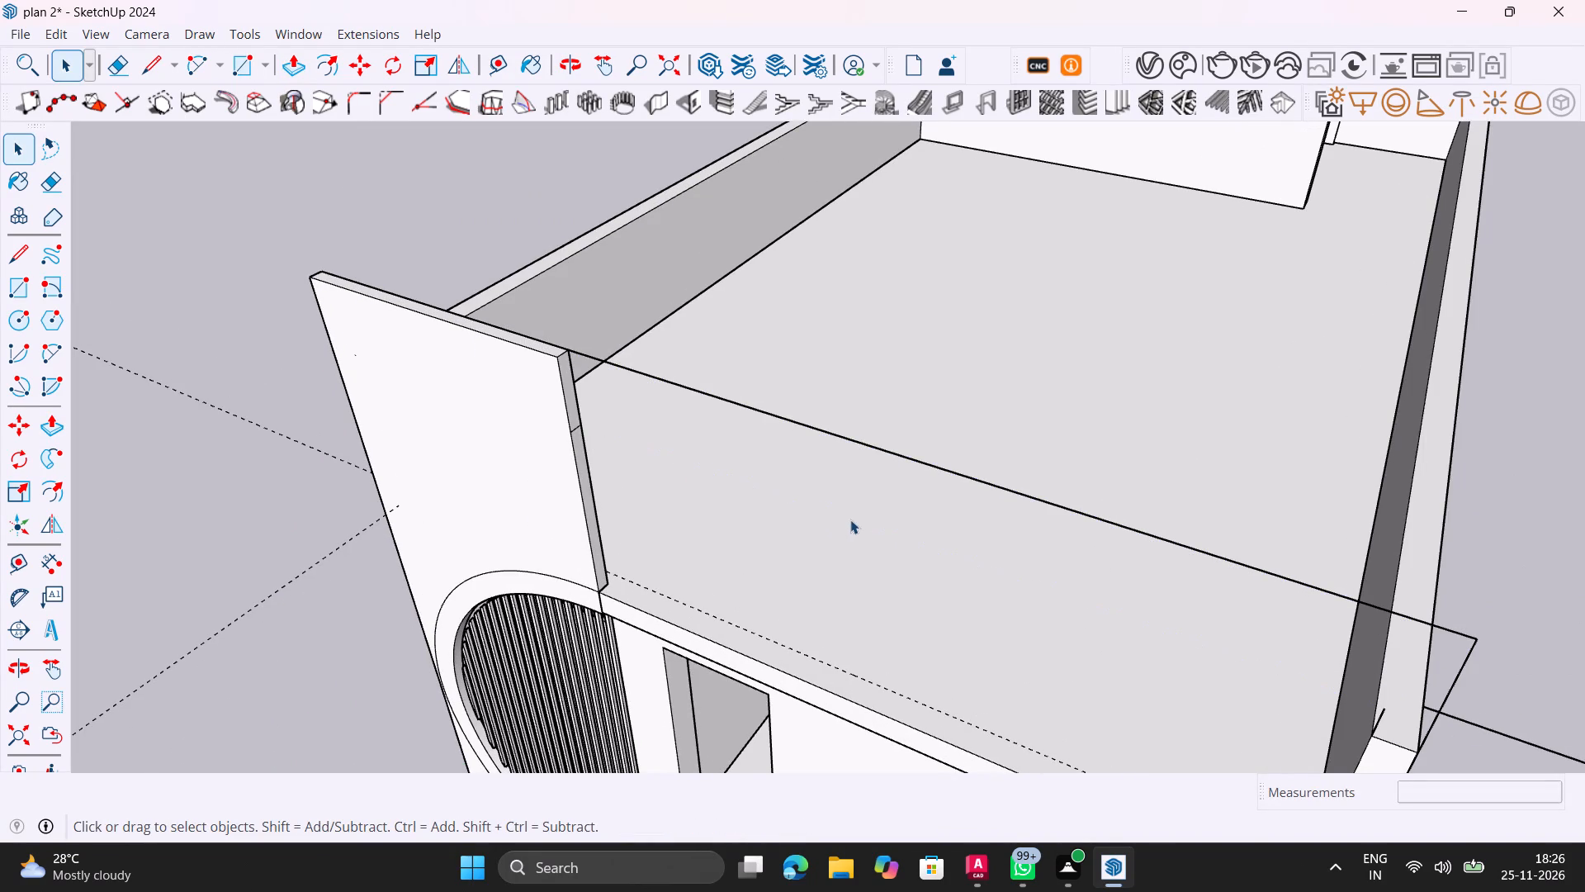
click(915, 456)
click(925, 464)
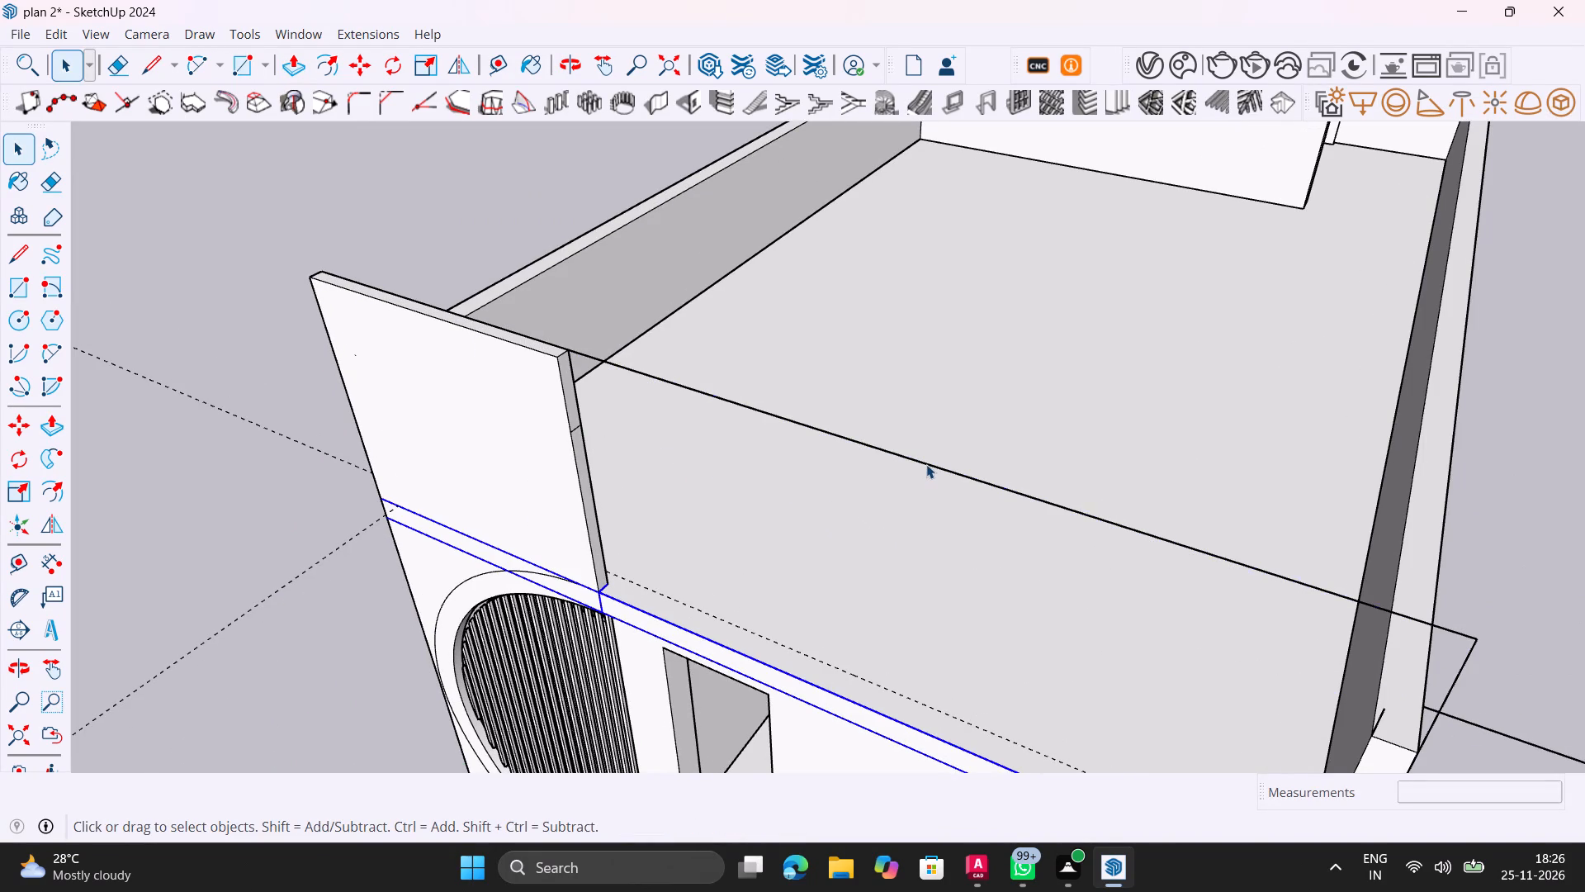
key(Delete)
Delete the two stray beam edge segments left at the front end of the parapet opposite the curved screen.
scroll(1324, 592, down, 6)
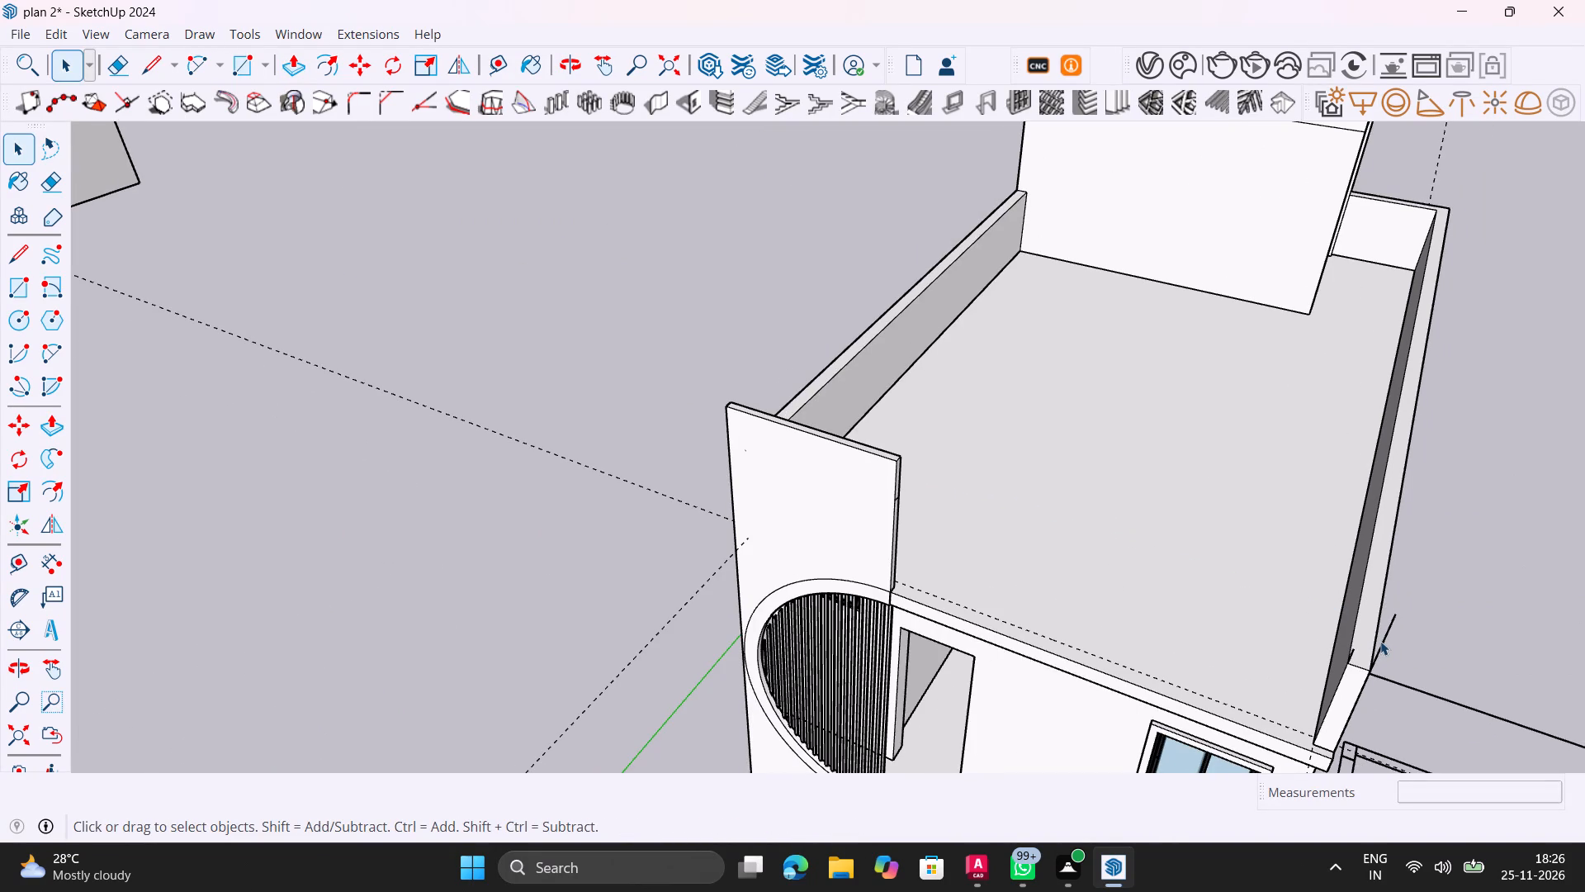
click(1386, 634)
key(Delete)
scroll(1353, 662, up, 7)
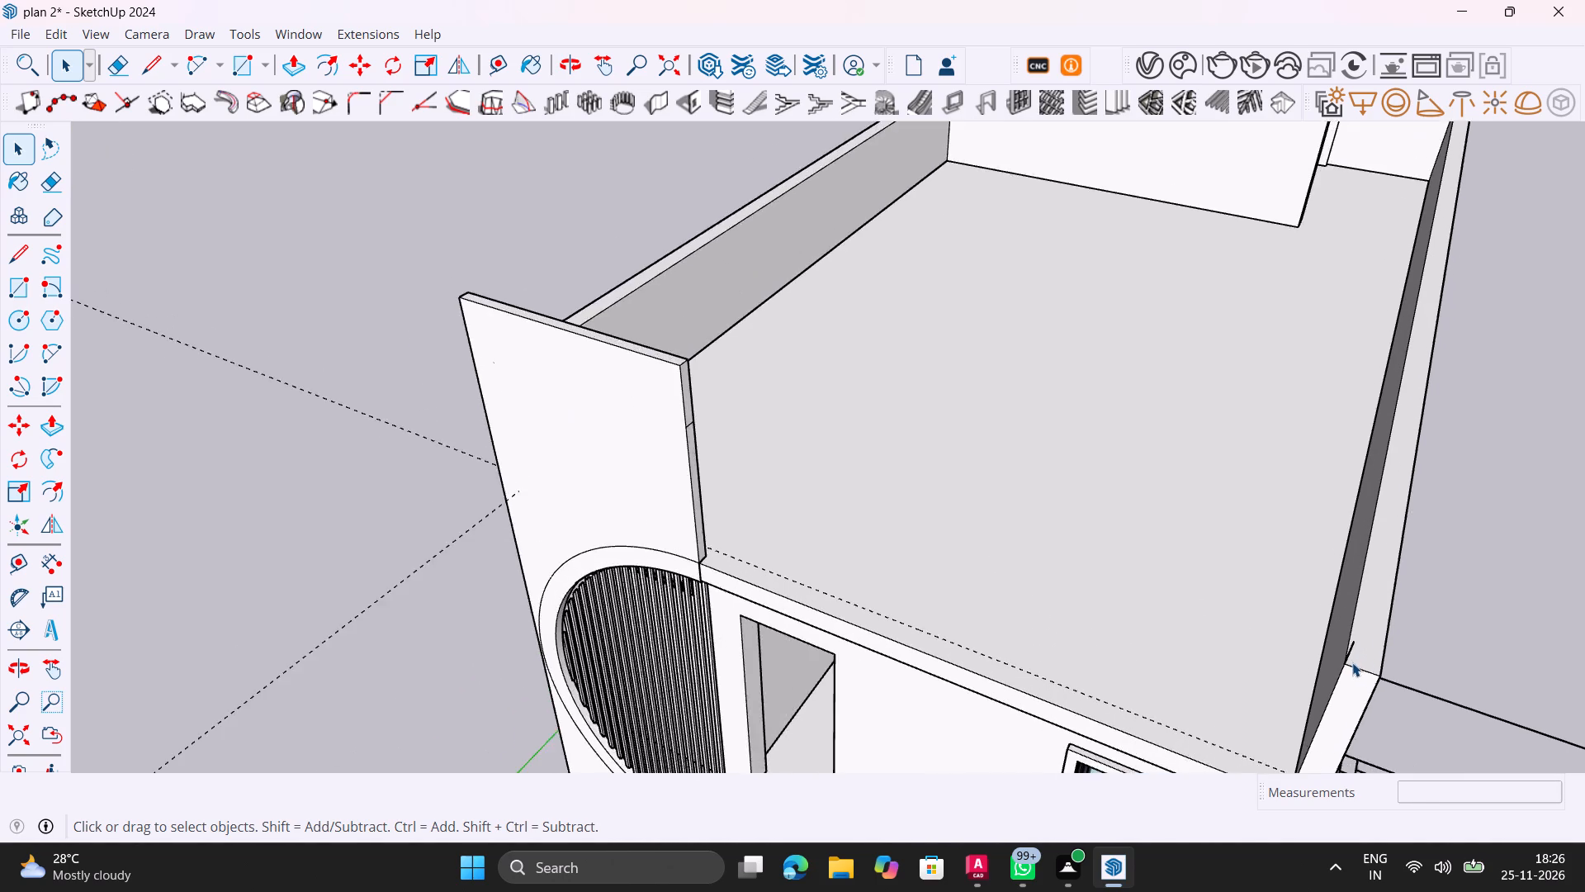
scroll(1352, 662, up, 4)
click(1354, 627)
key(Delete)
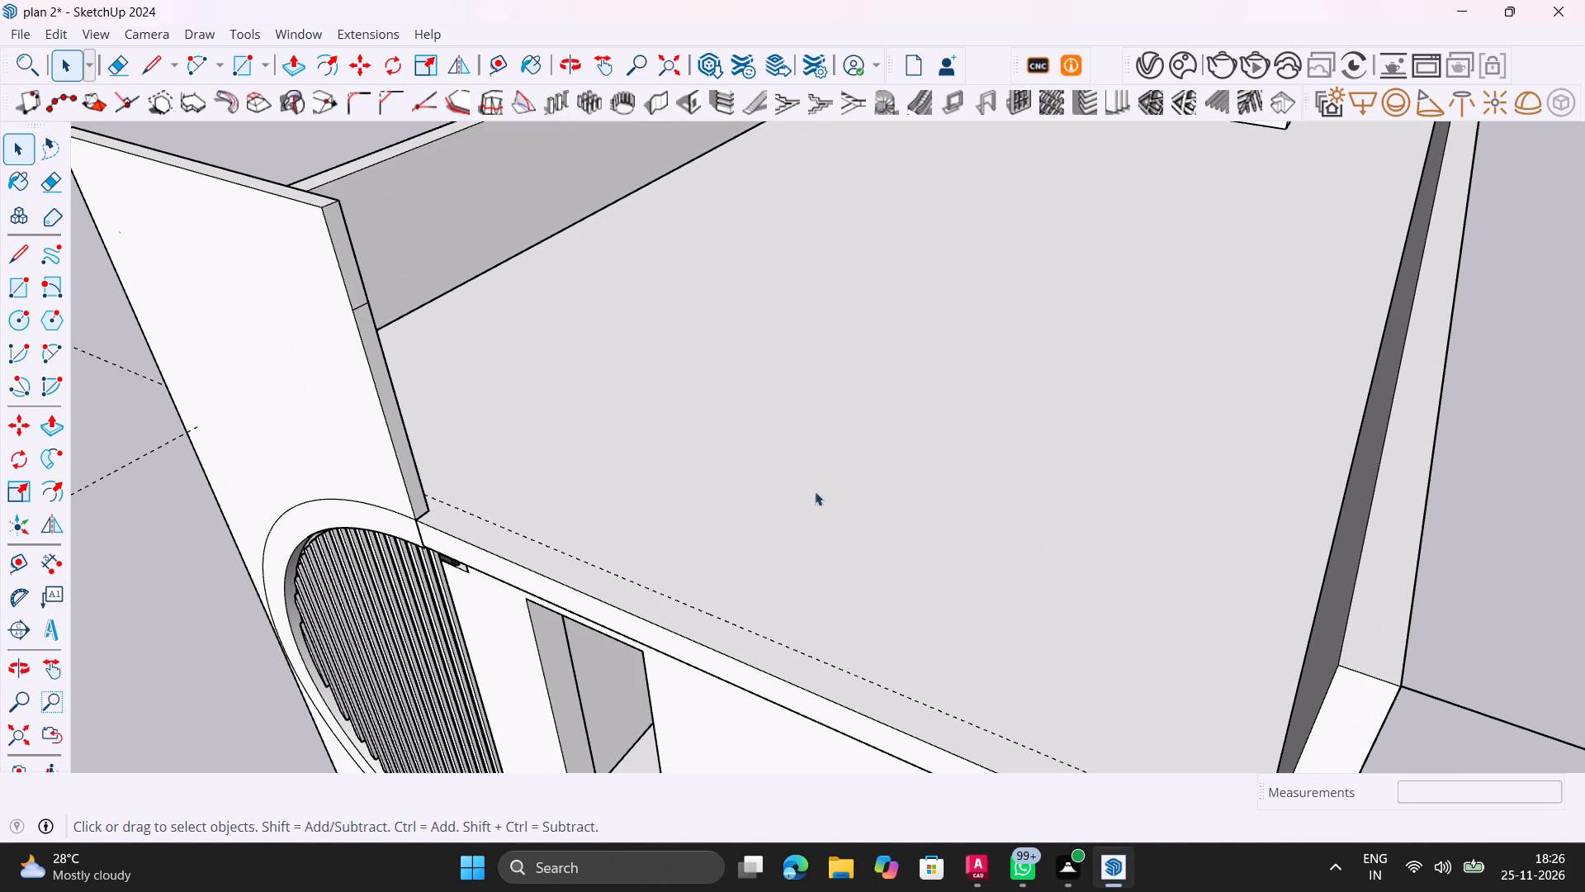
Extend the front end of the side parapet opposite the curved screen 3" toward the facade, to the slab's front edge.
scroll(414, 311, down, 9)
middle_drag(574, 475, 575, 457)
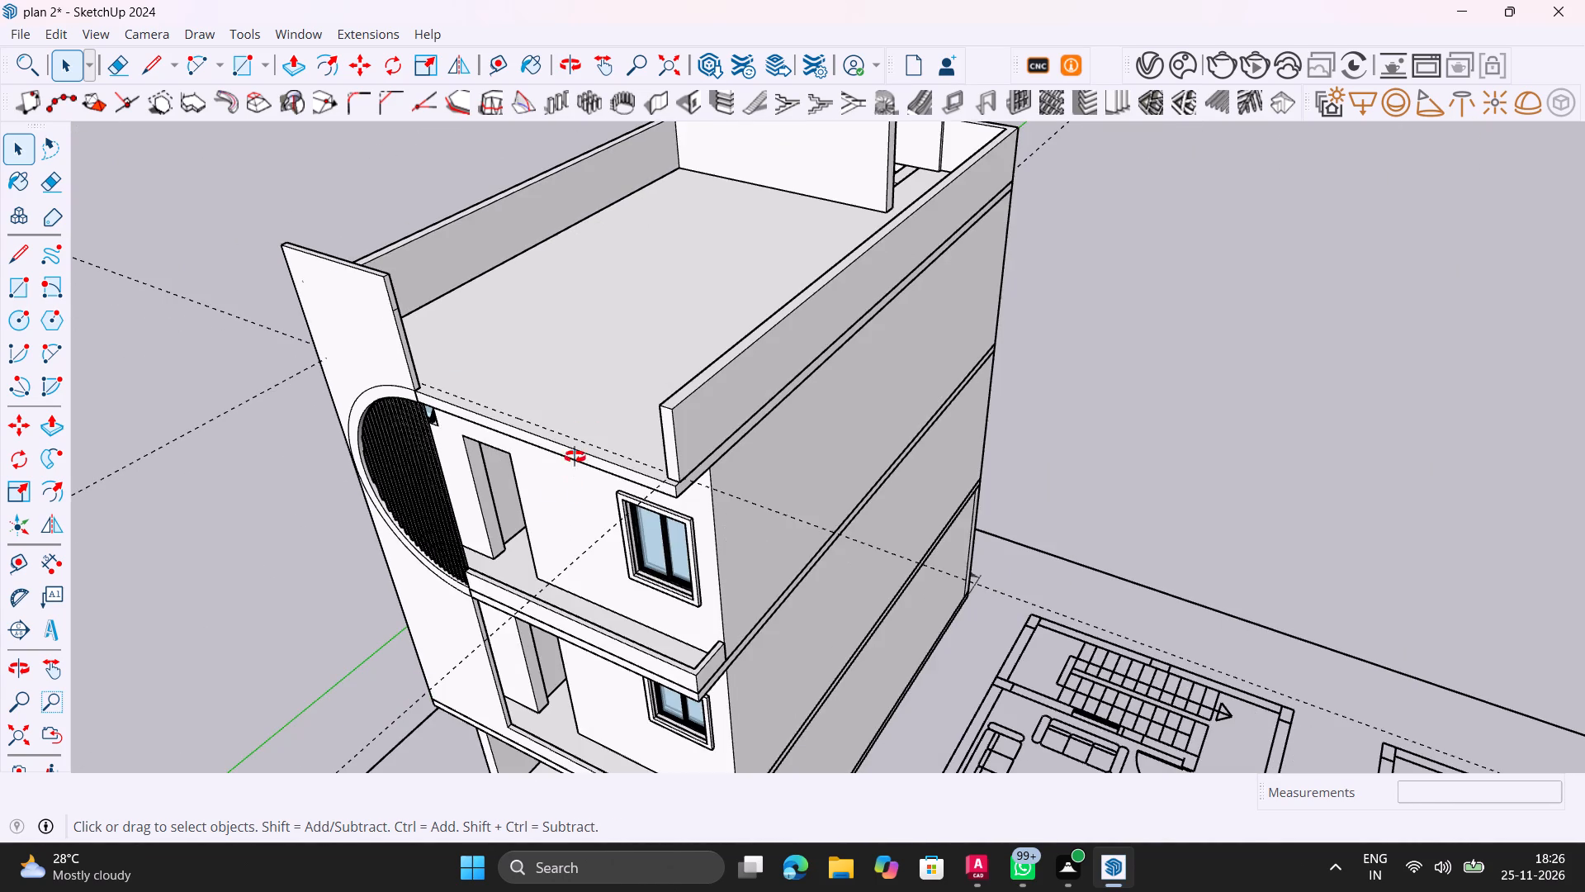
middle_drag(575, 457, 1264, 411)
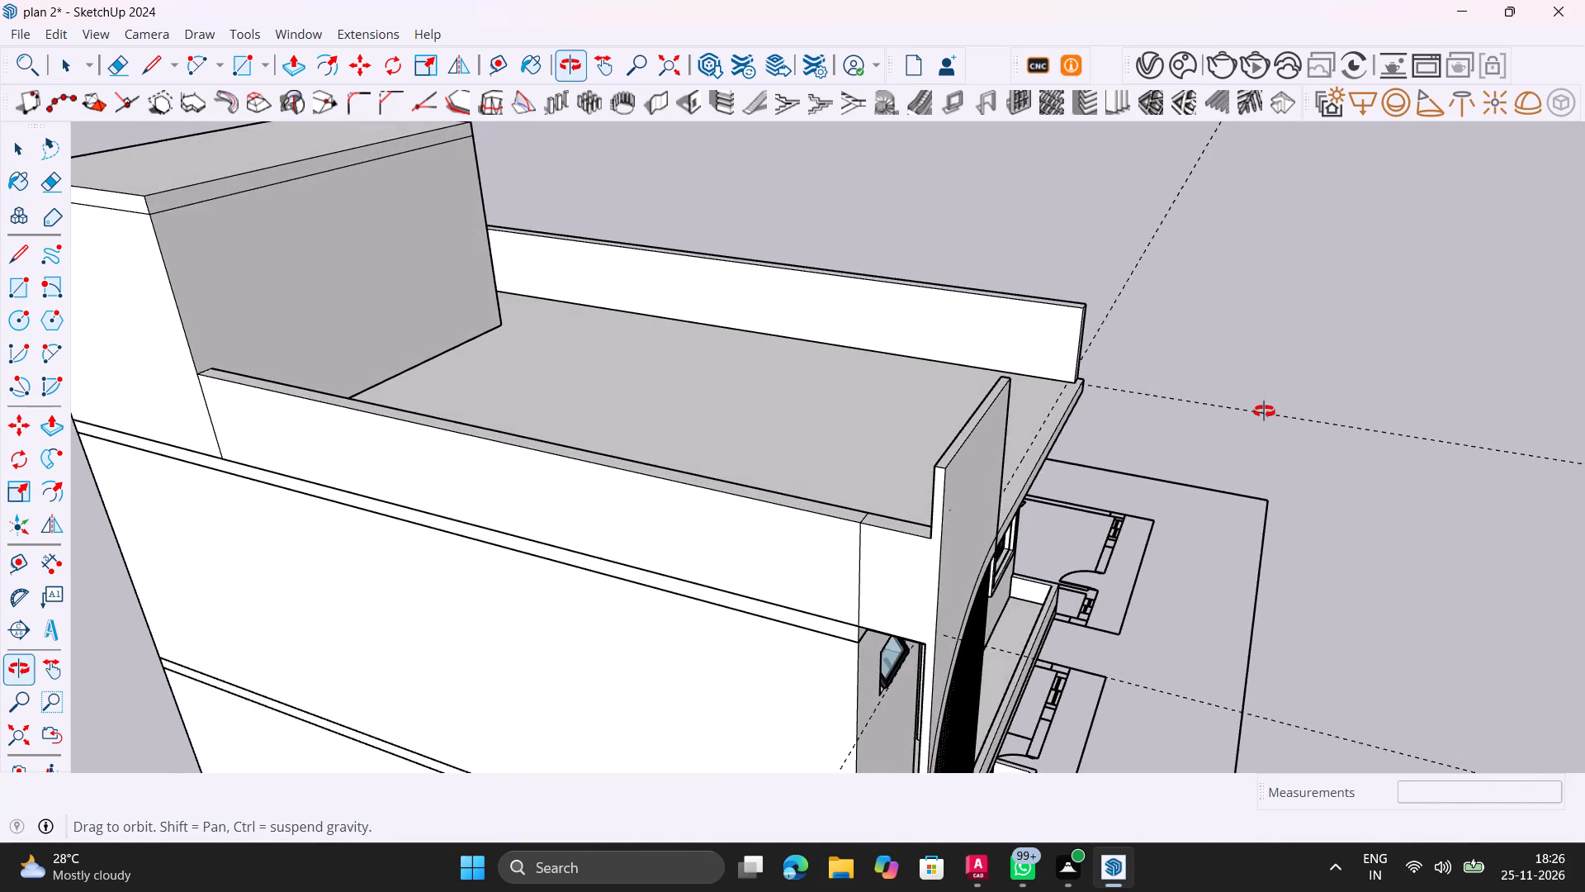
middle_drag(1264, 411, 728, 465)
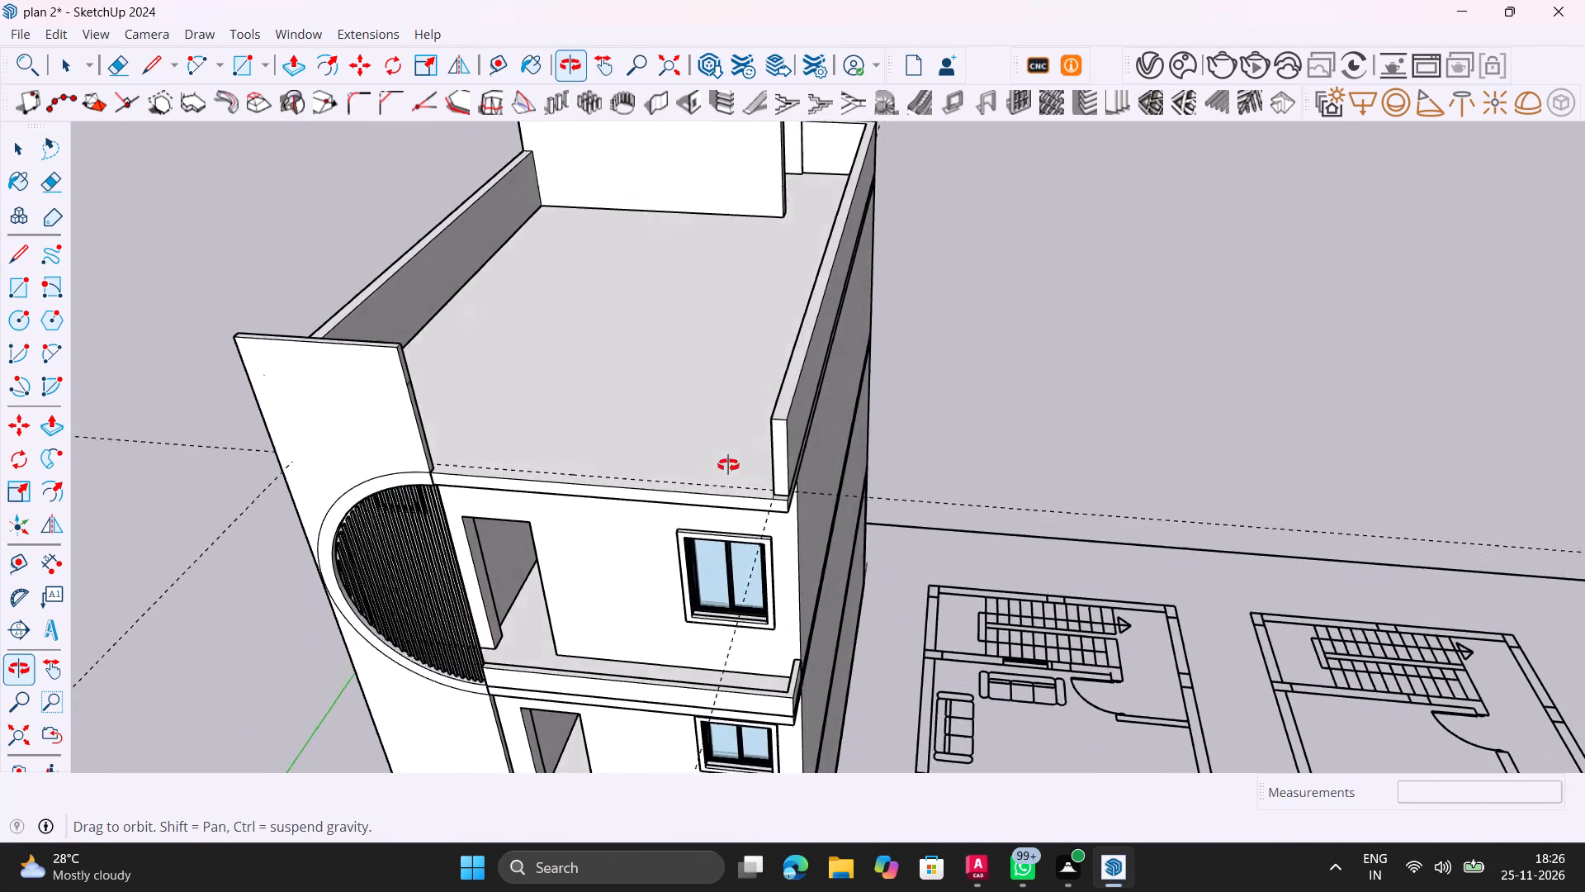
middle_drag(728, 465, 718, 463)
scroll(443, 458, up, 16)
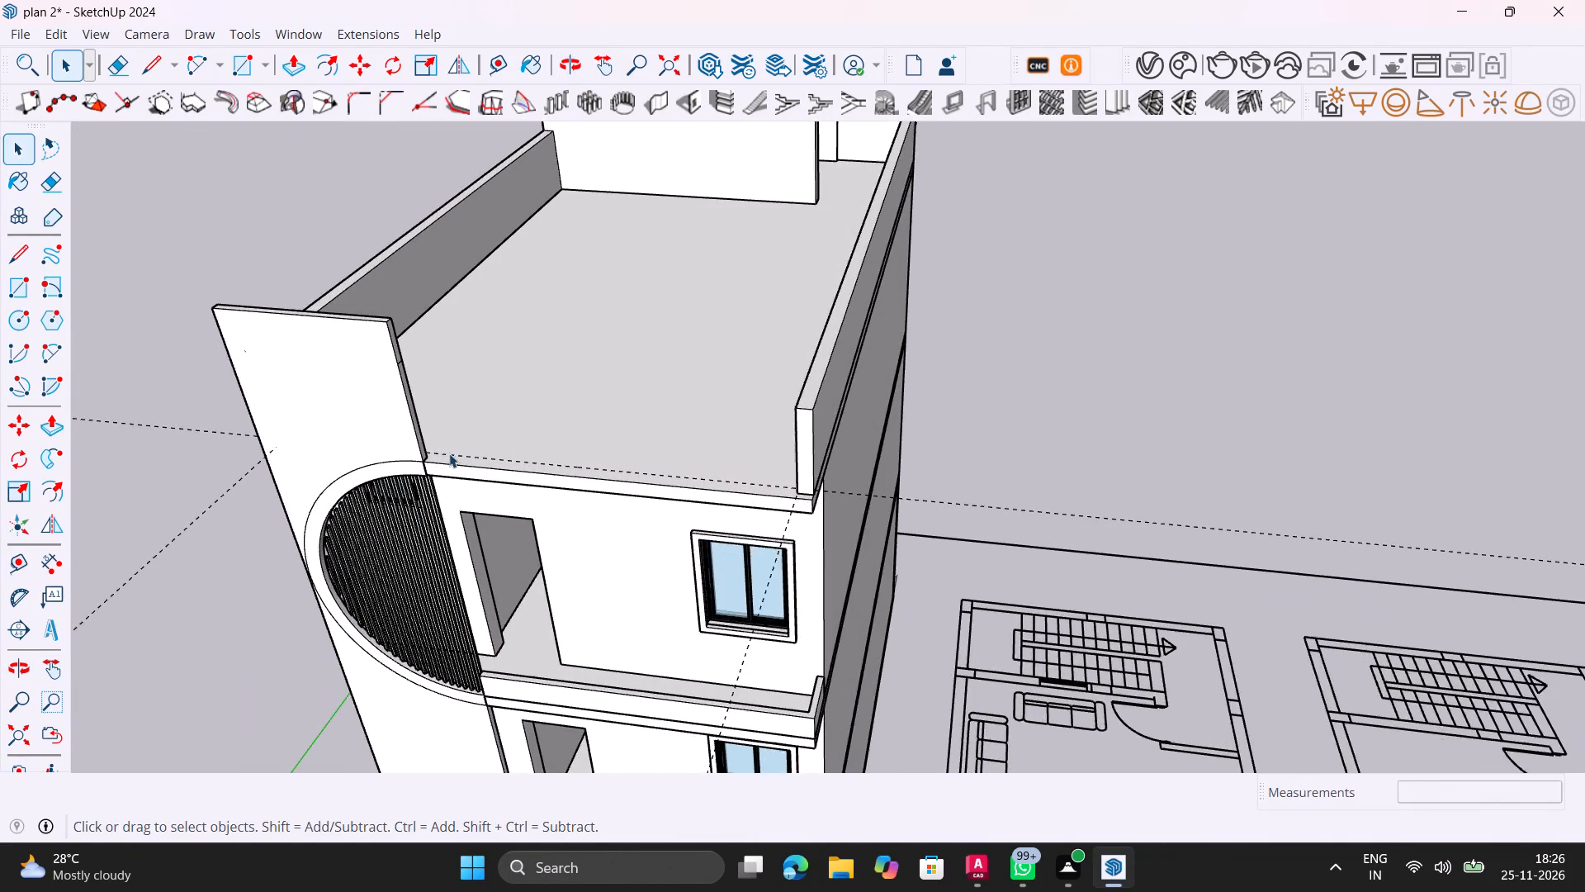
scroll(449, 453, up, 11)
middle_drag(750, 491, 1258, 477)
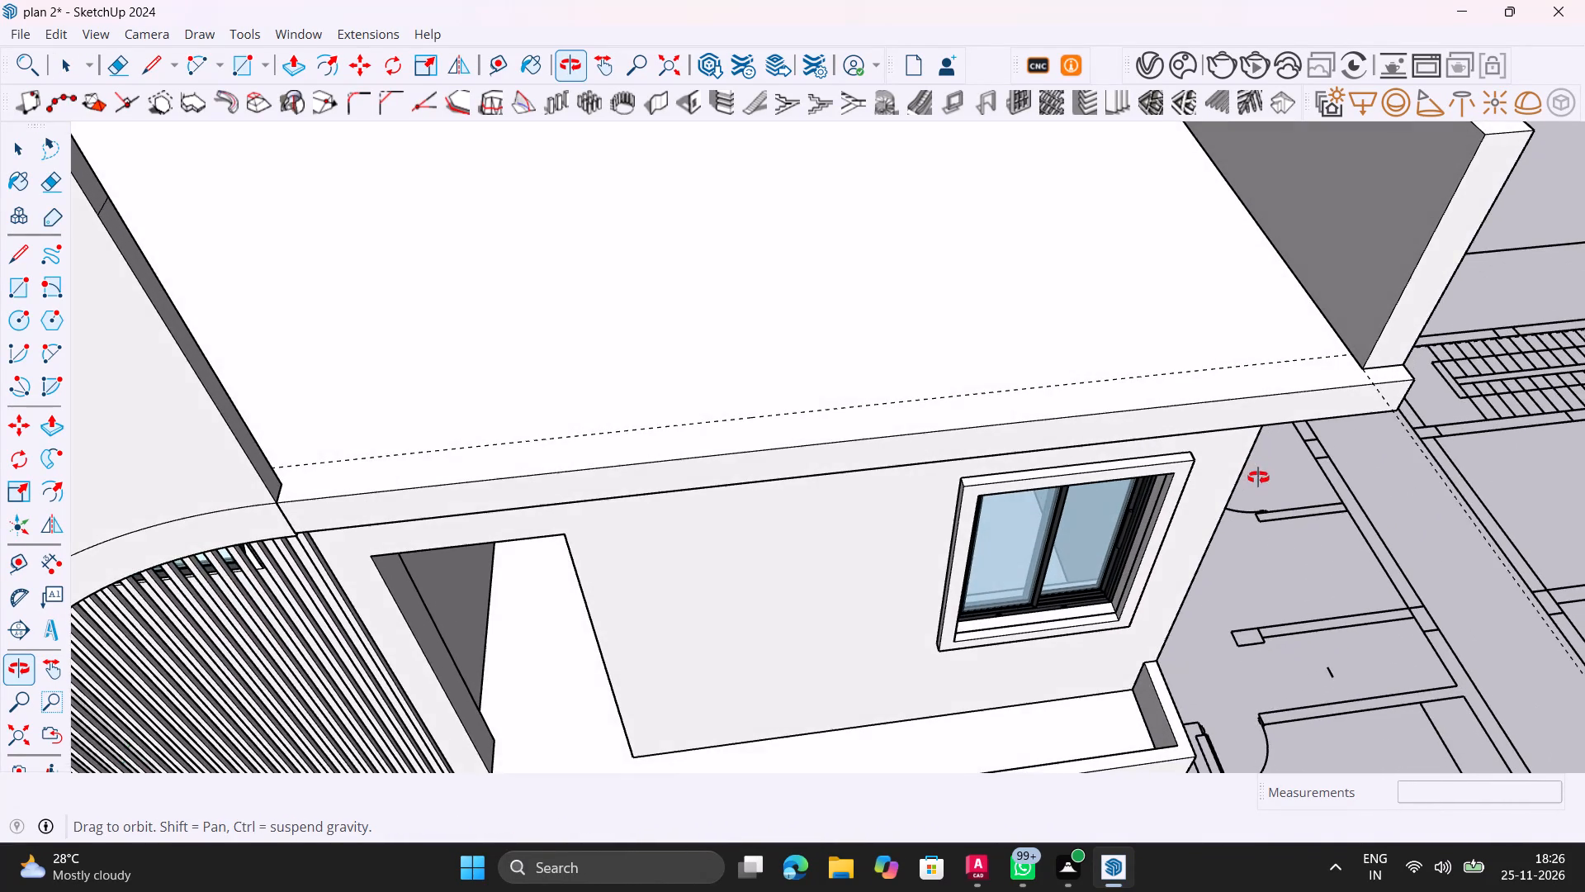
middle_drag(1258, 477, 1258, 478)
scroll(1258, 478, down, 8)
scroll(1294, 439, up, 4)
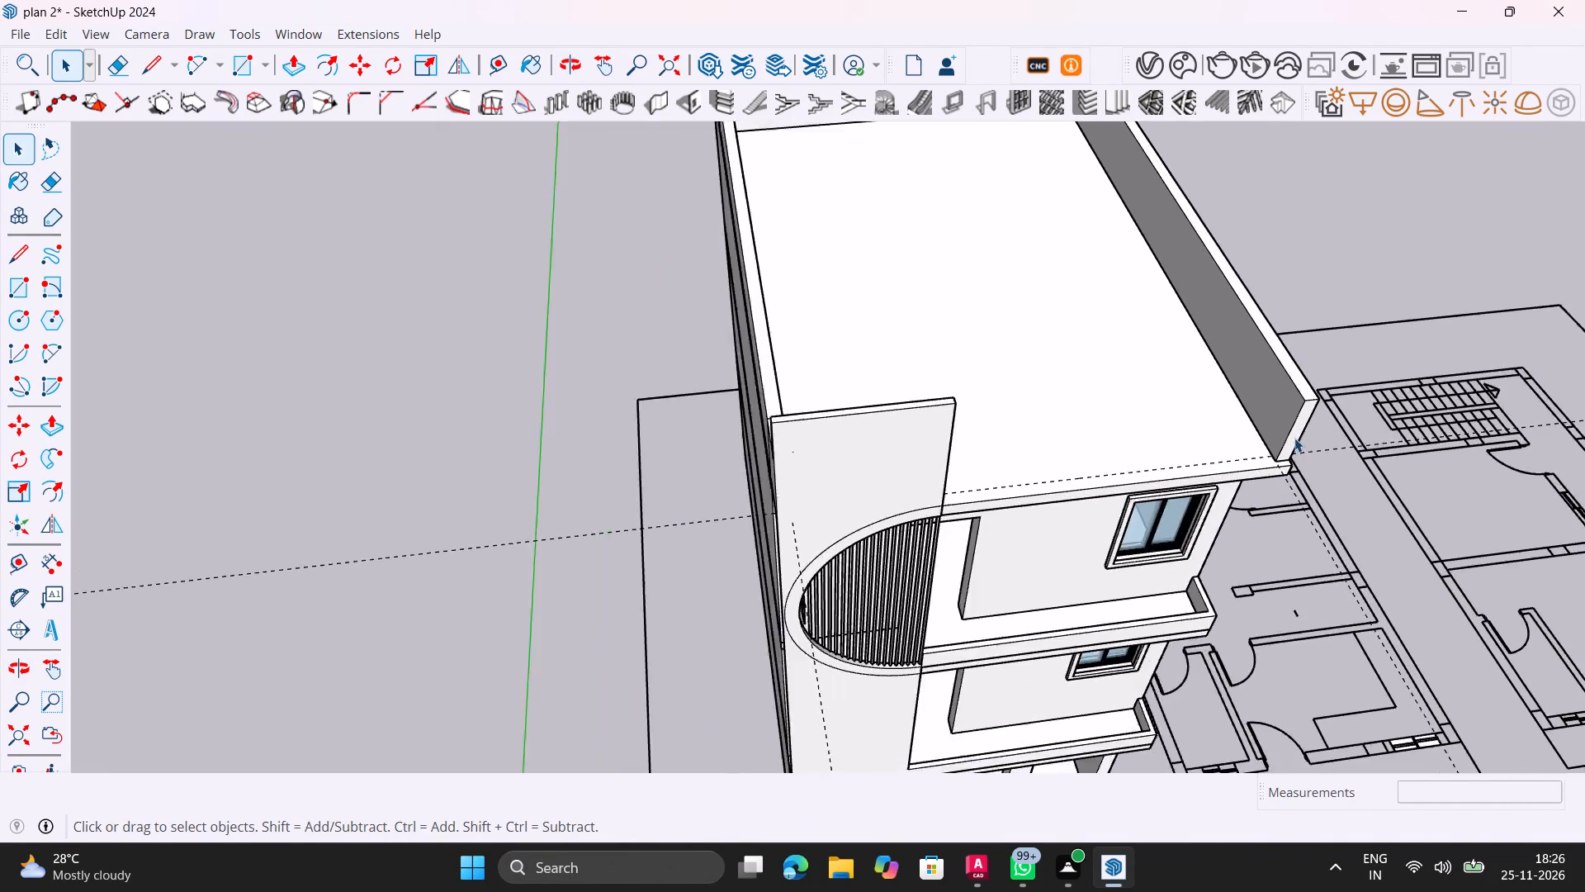
scroll(1294, 438, up, 12)
click(1294, 438)
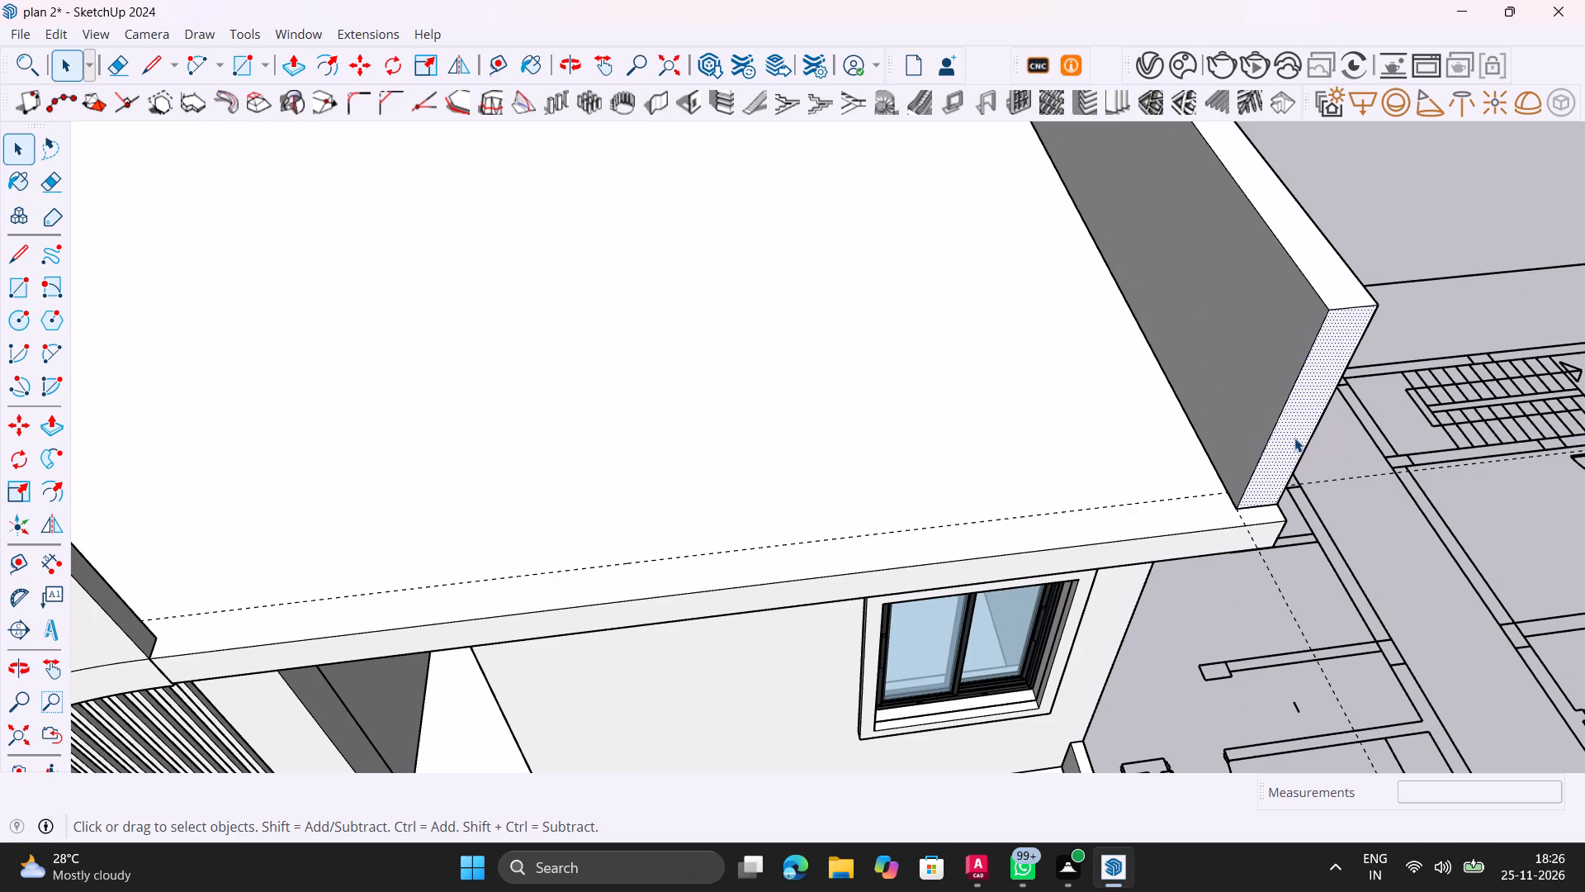
key(p)
click(1294, 438)
click(1225, 529)
scroll(1294, 497, down, 3)
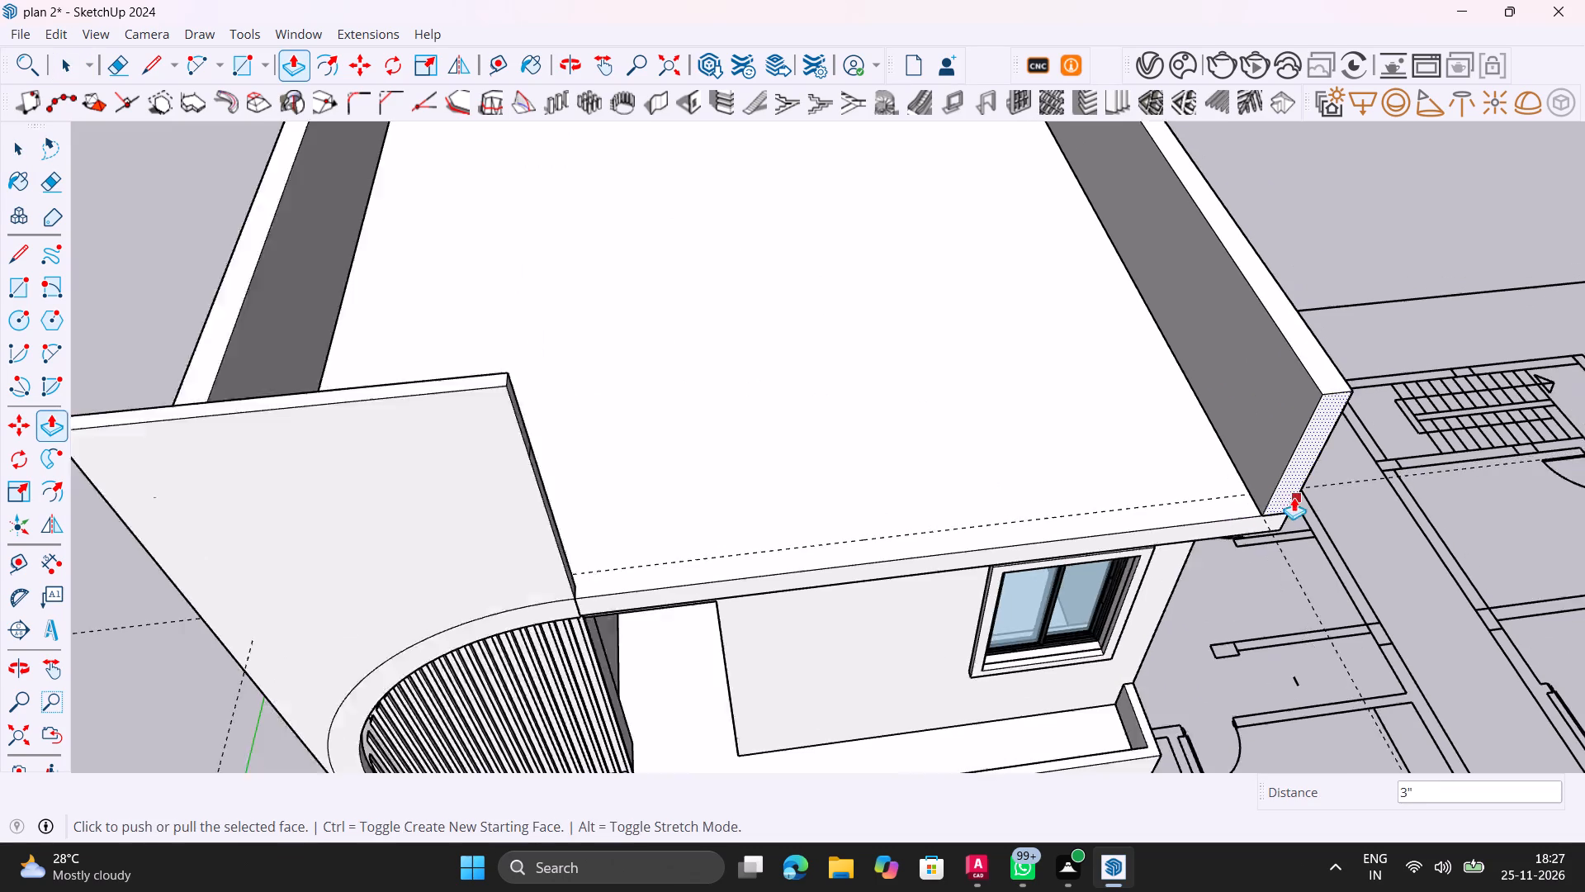
Erase the seam lines on the outer face, top and inner face of the parapet beside the curved-screen wall.
scroll(1294, 497, down, 9)
key(space)
middle_drag(773, 537, 1020, 442)
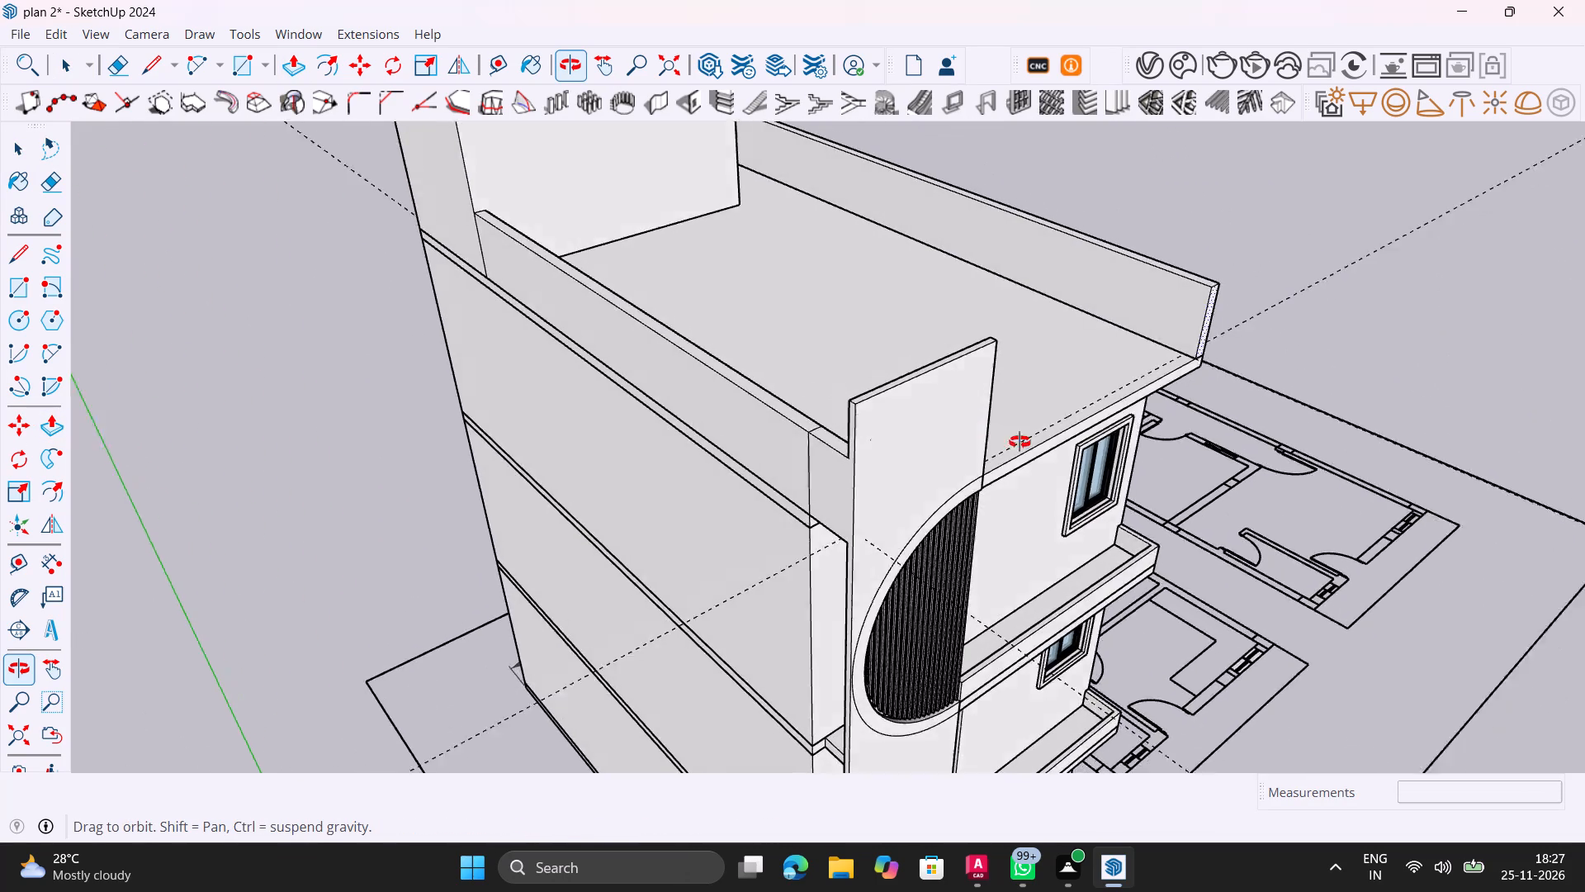
middle_drag(1020, 442, 1146, 434)
scroll(881, 472, up, 12)
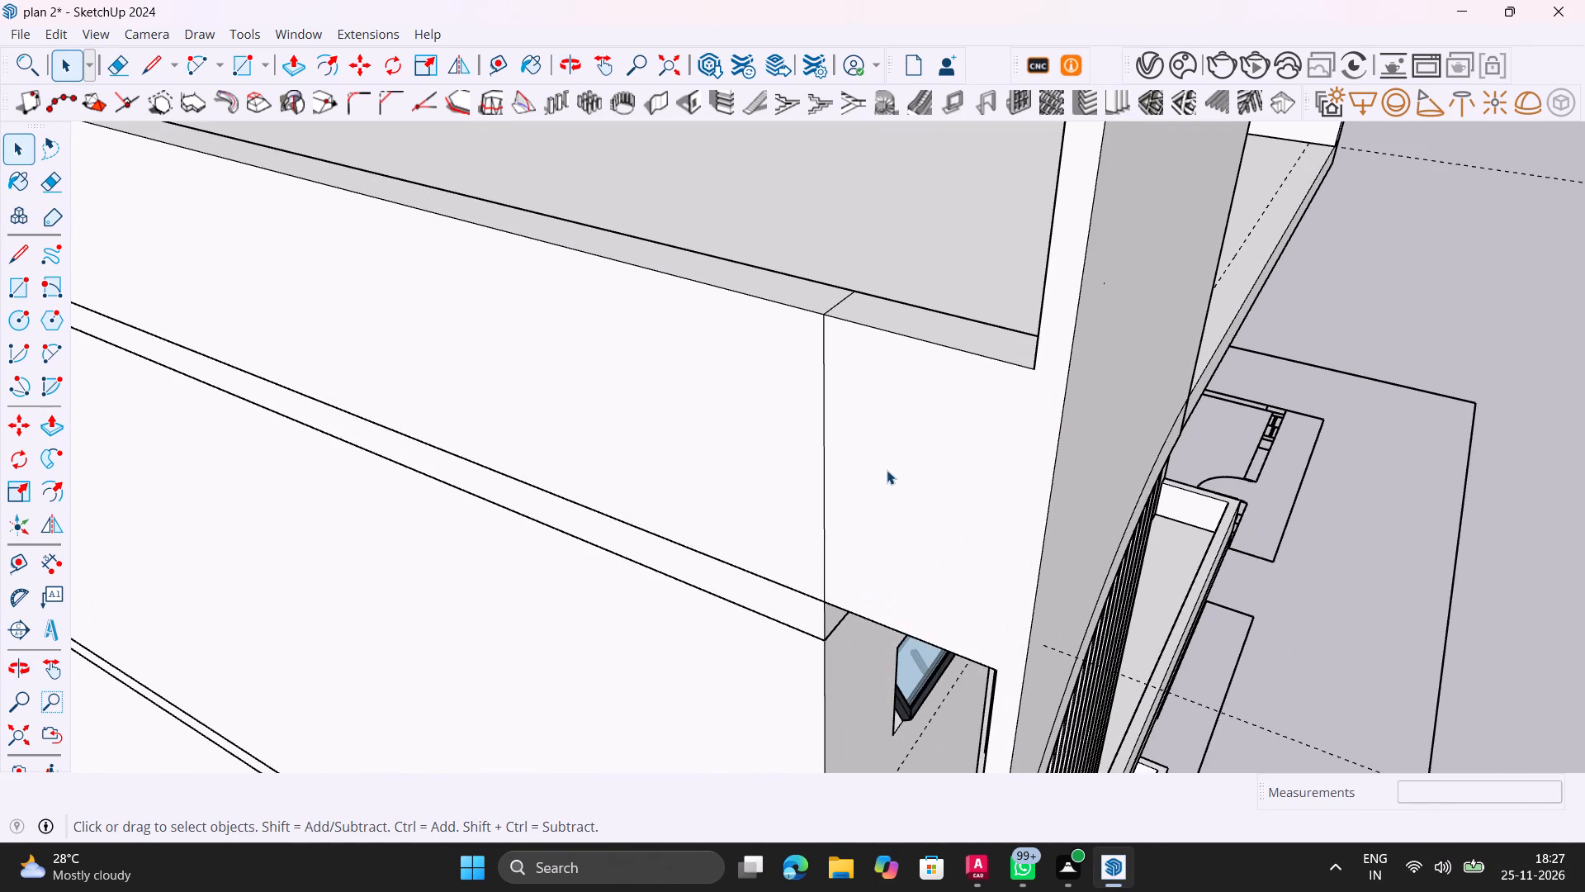
key(e)
drag(884, 470, 804, 416)
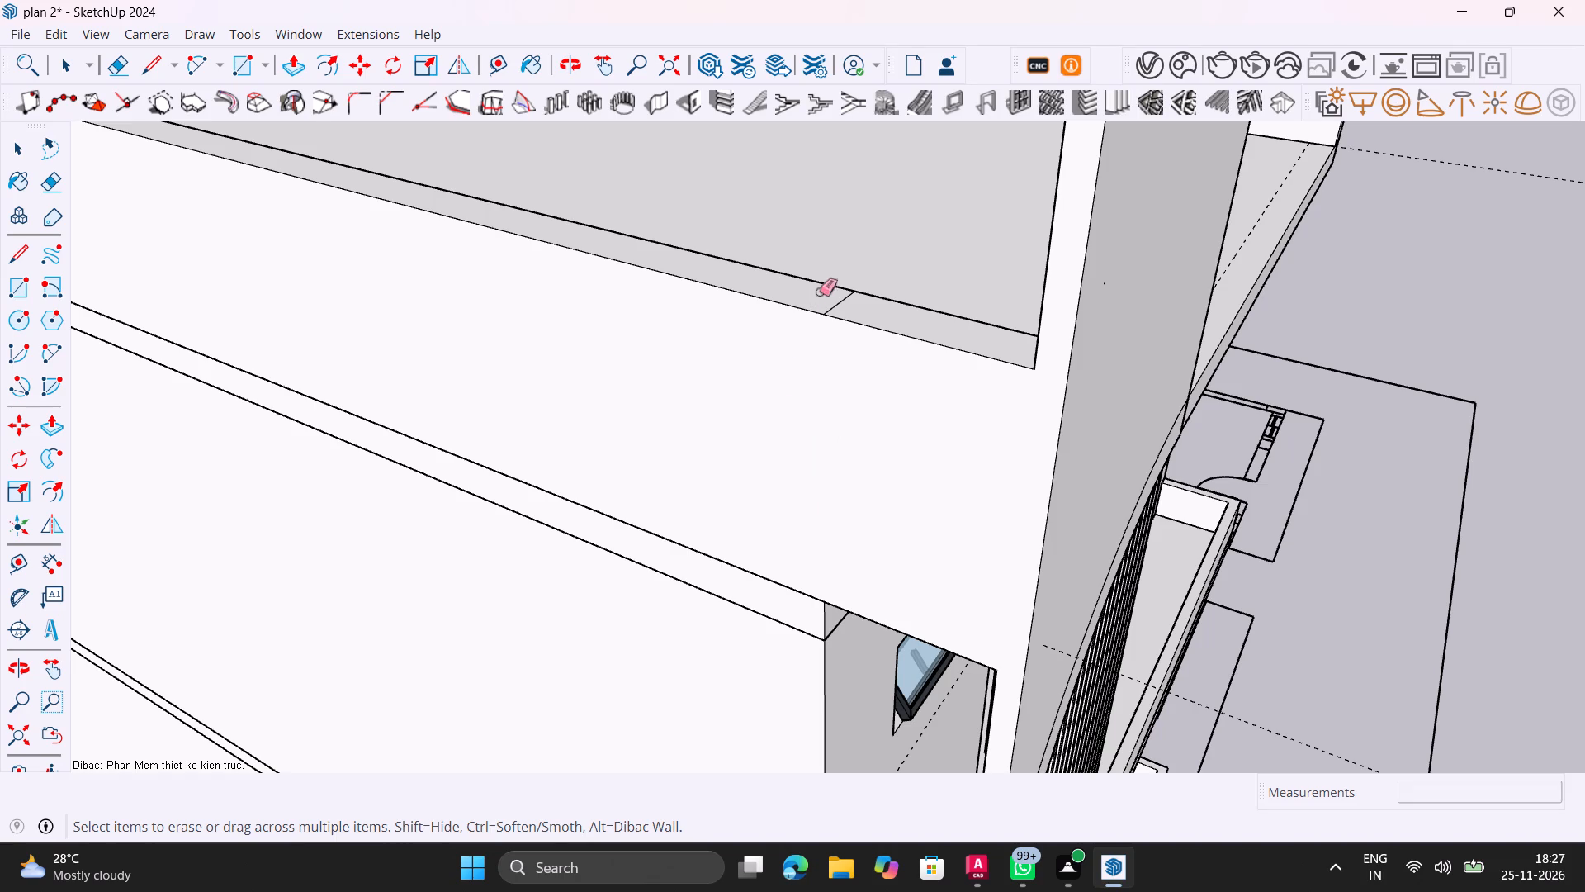
drag(820, 291, 851, 309)
scroll(848, 309, down, 5)
middle_drag(845, 317, 0, 611)
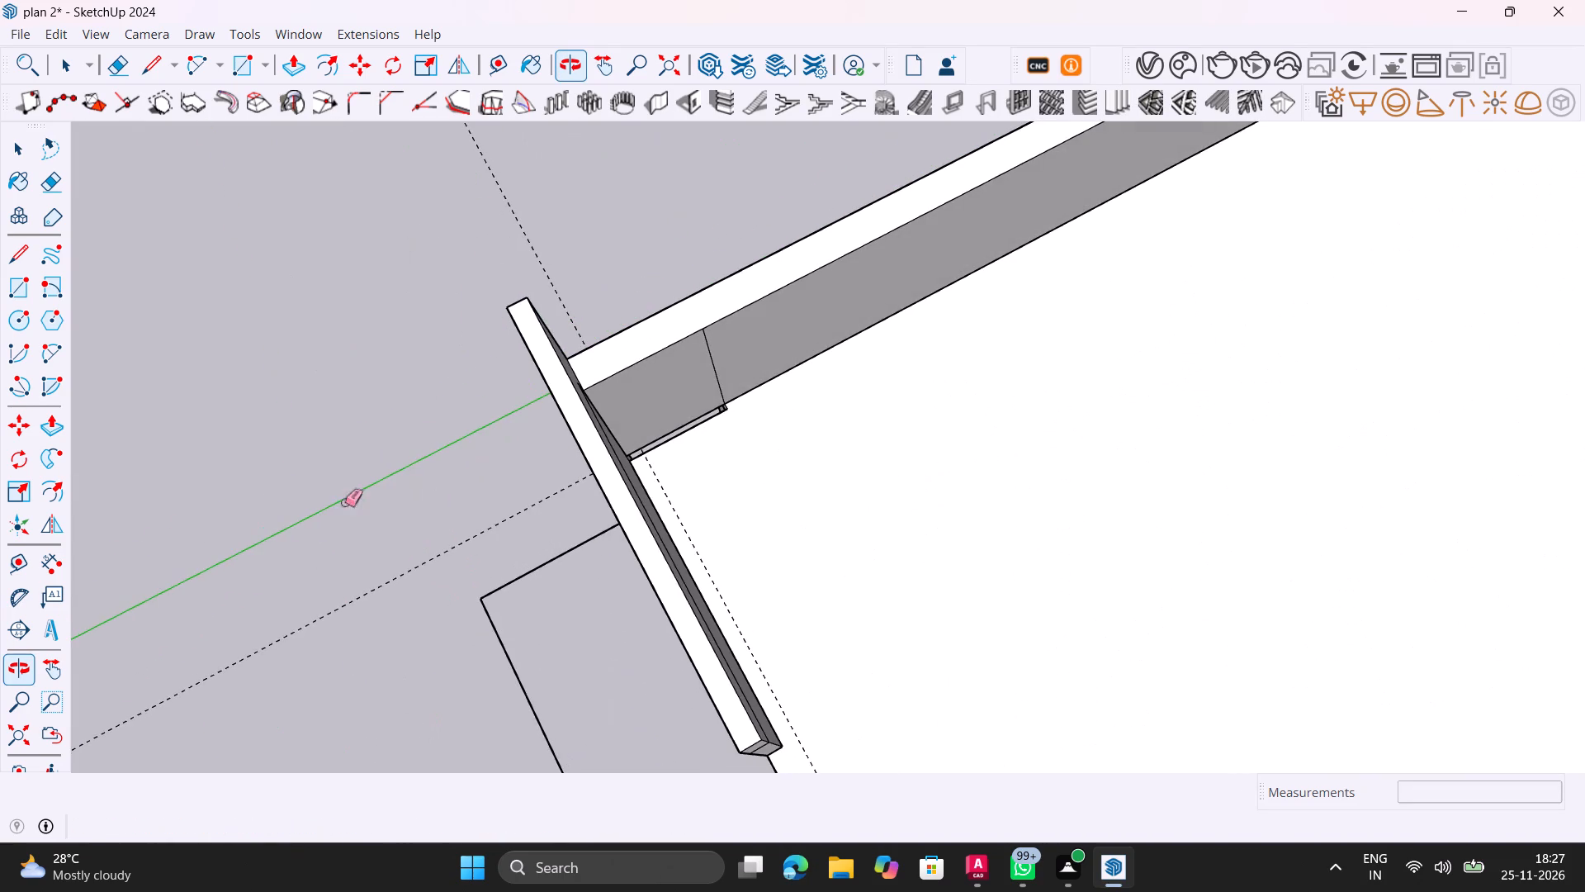
scroll(722, 390, up, 11)
drag(714, 339, 650, 356)
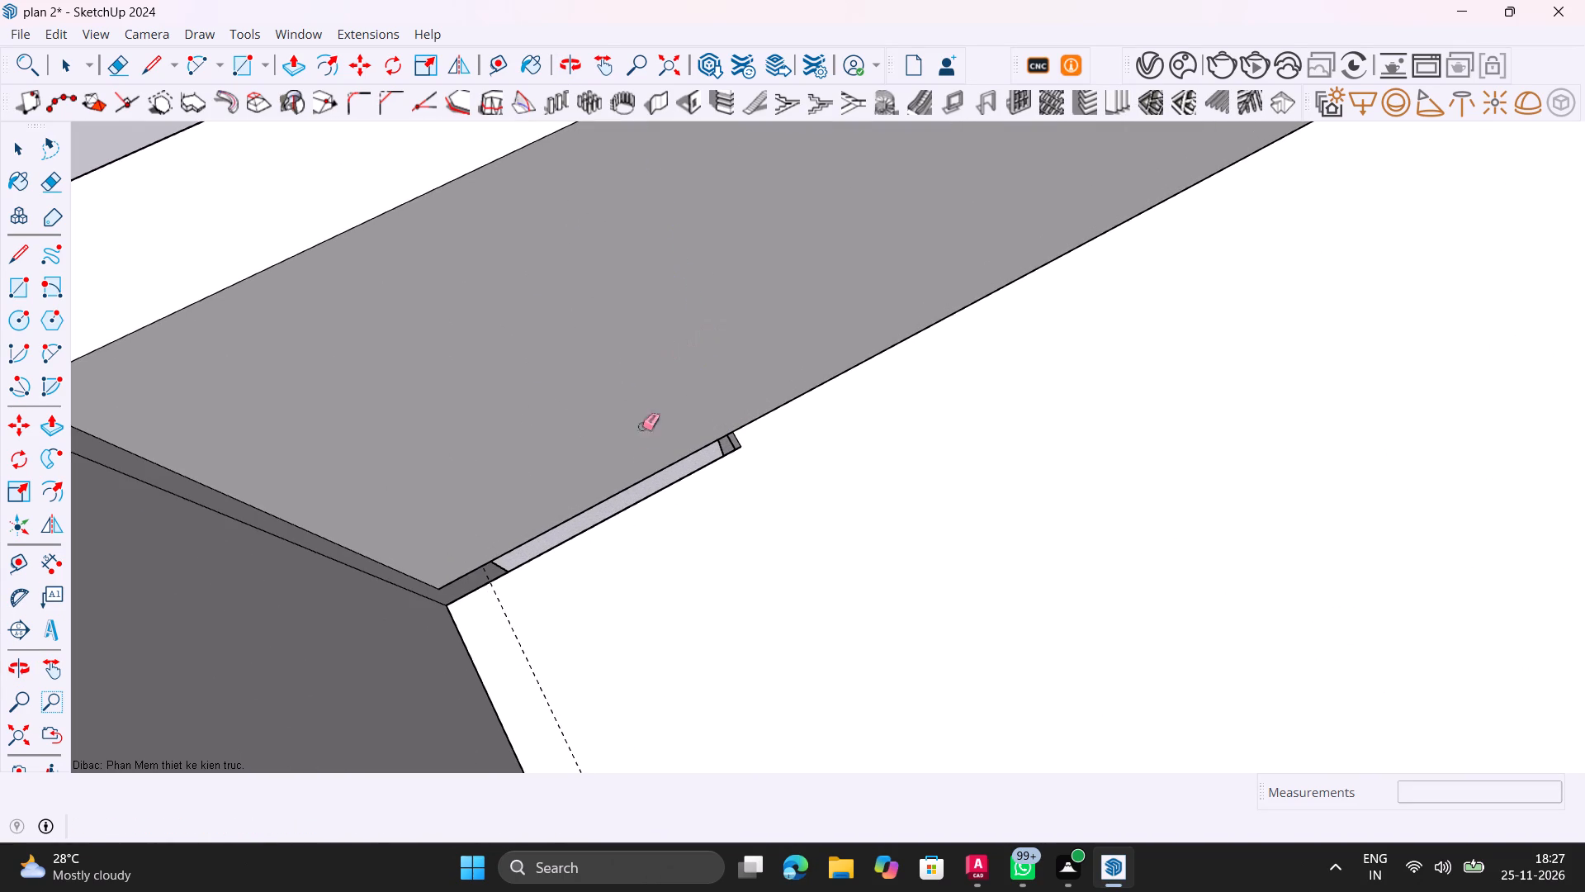
Examine the gap between the parapet's base and the roof slab beside the curved-screen wall.
scroll(548, 450, up, 1)
scroll(548, 450, down, 8)
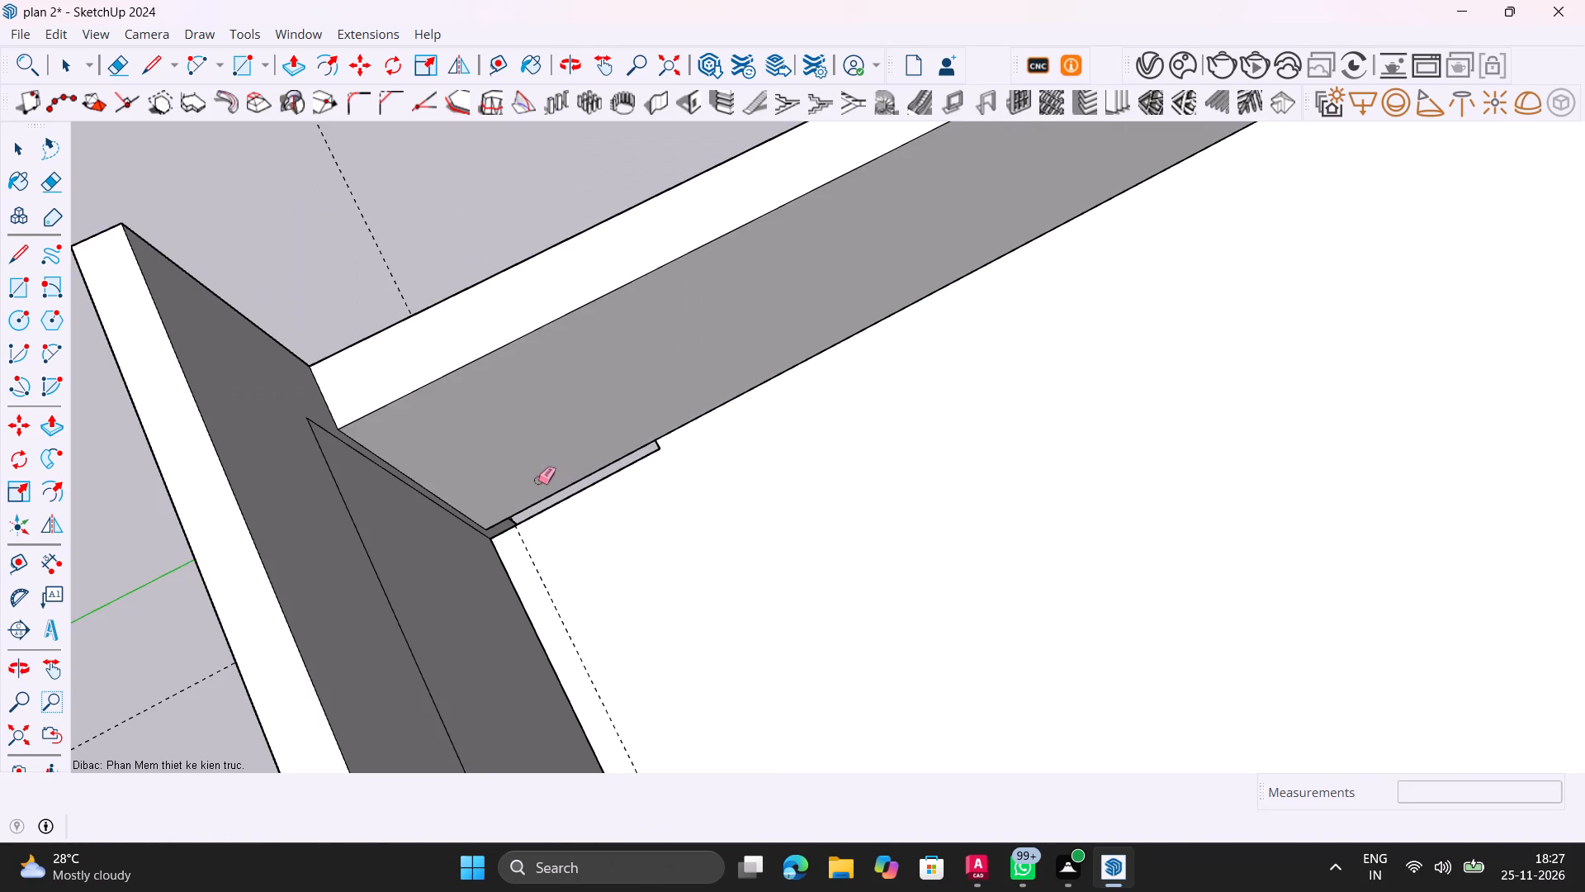
shift+middle_drag(554, 486, 459, 567)
scroll(547, 481, up, 2)
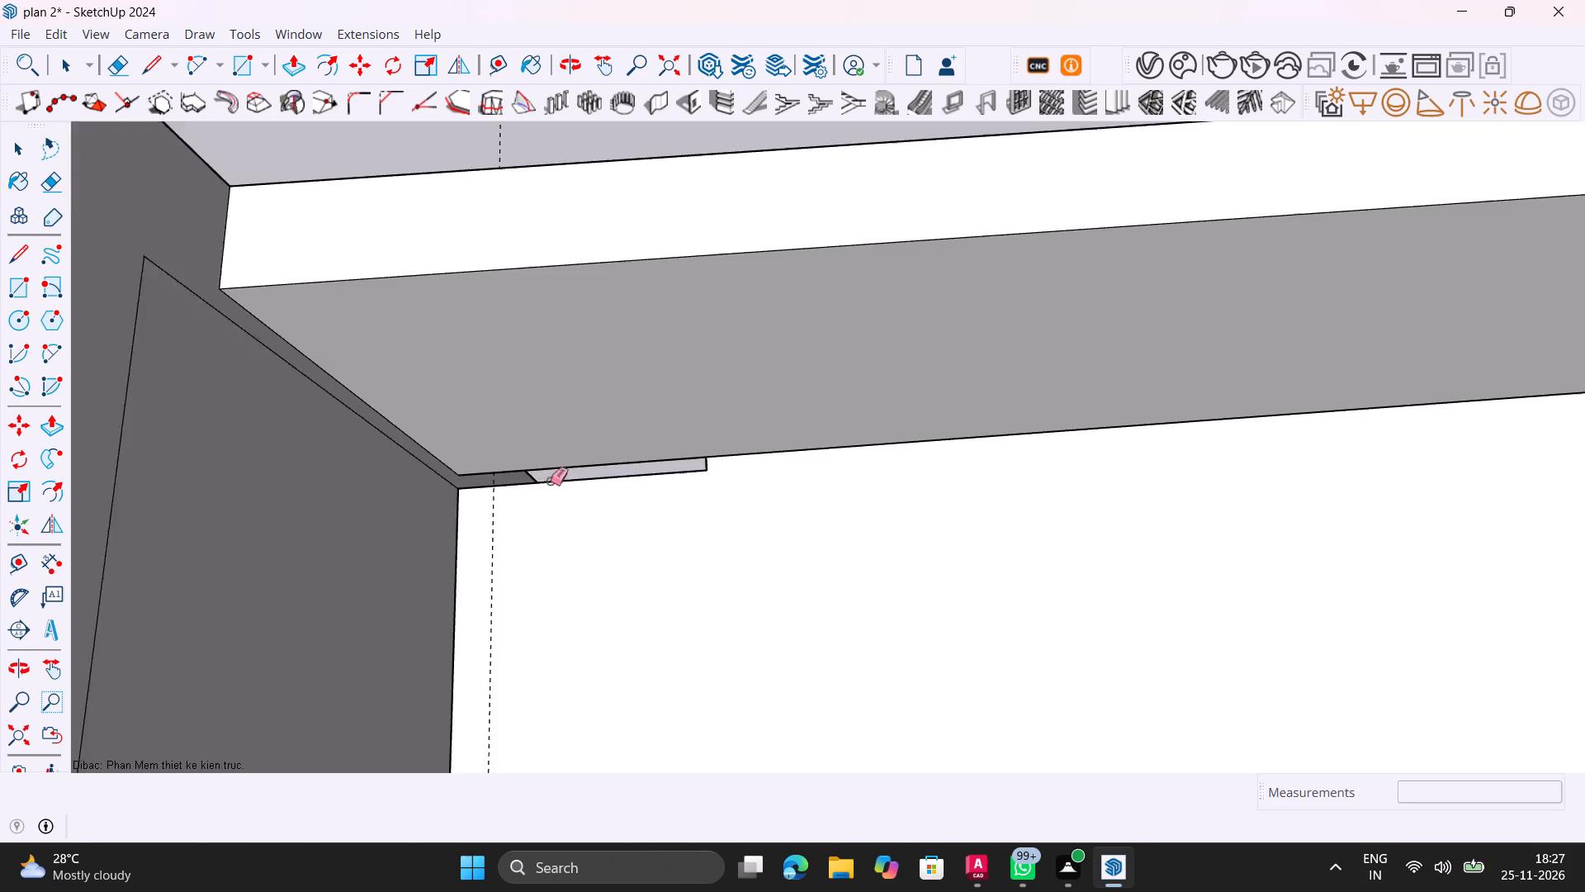
scroll(550, 481, up, 7)
scroll(722, 514, down, 11)
middle_drag(821, 554, 813, 622)
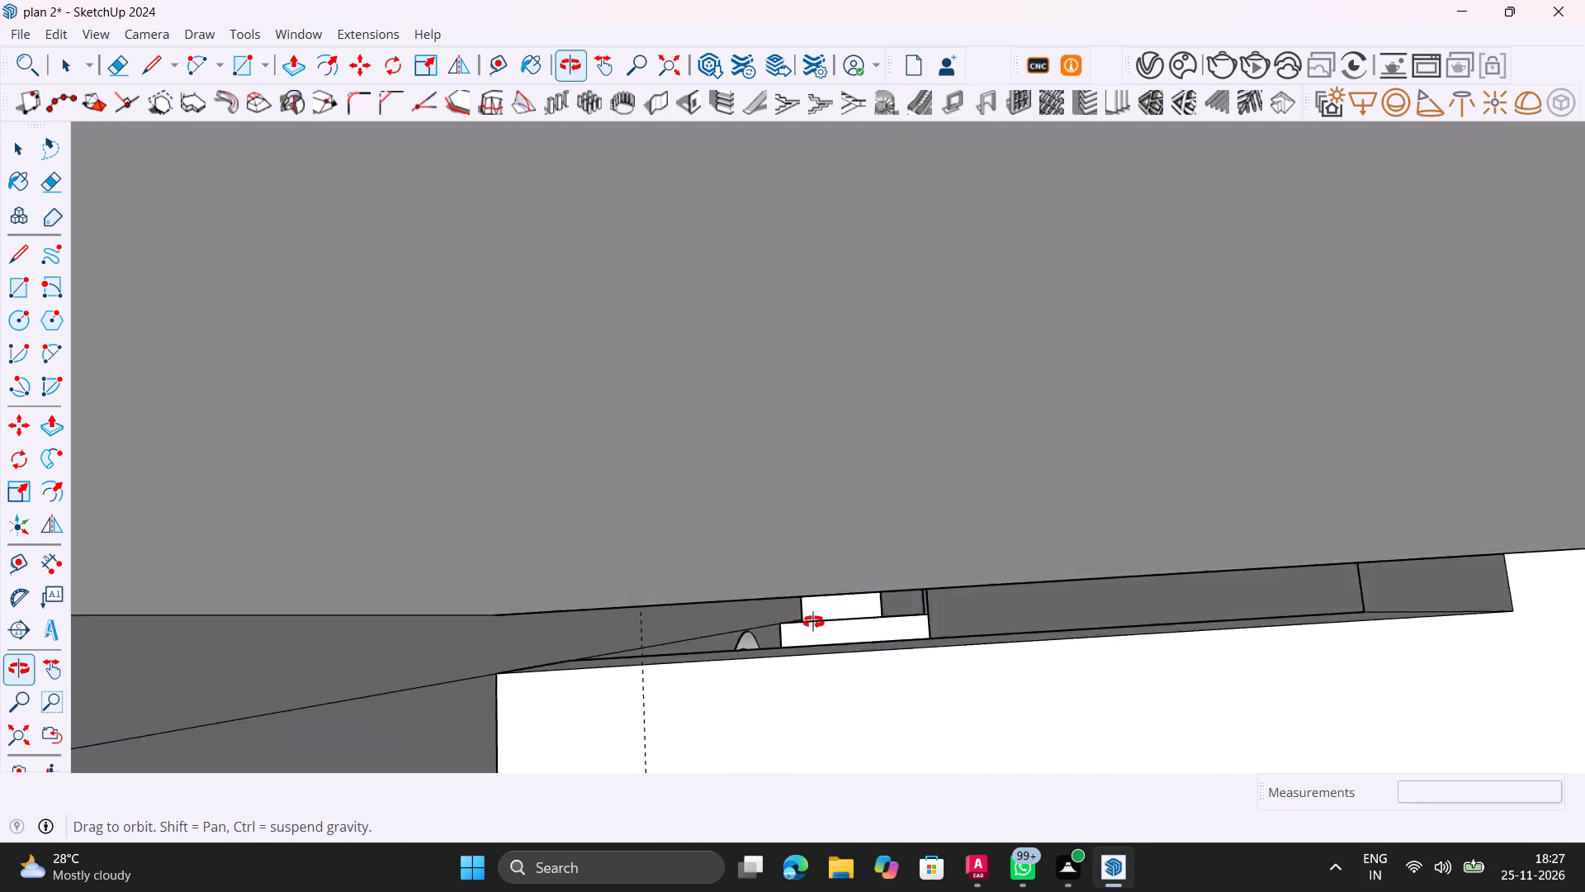
middle_drag(813, 622, 712, 567)
key(space)
middle_drag(944, 670, 958, 664)
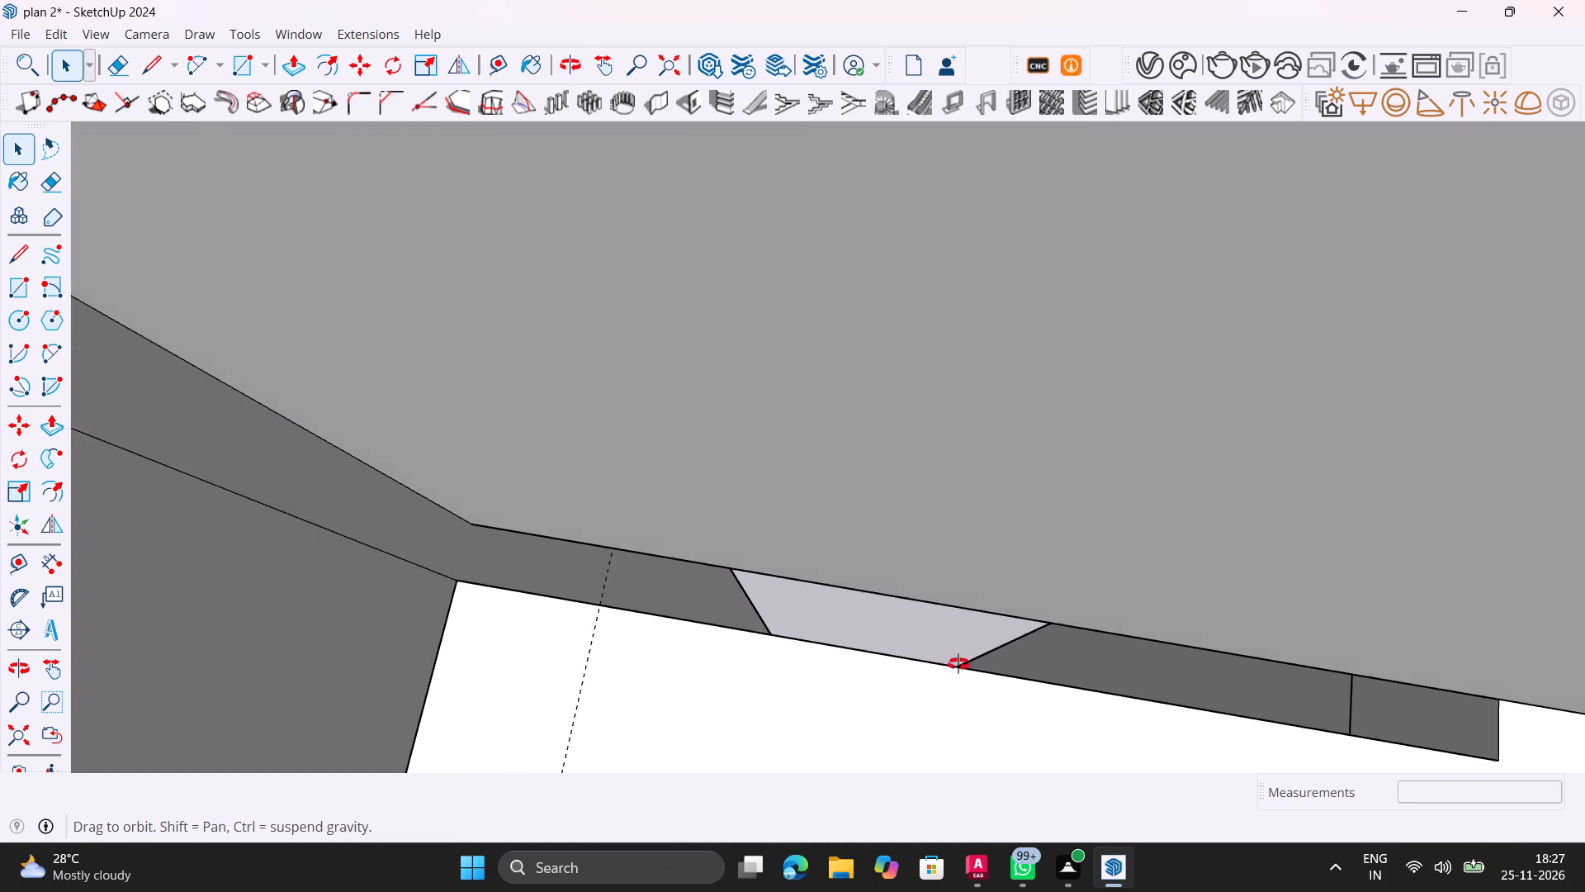
middle_drag(958, 664, 1584, 557)
scroll(613, 399, down, 10)
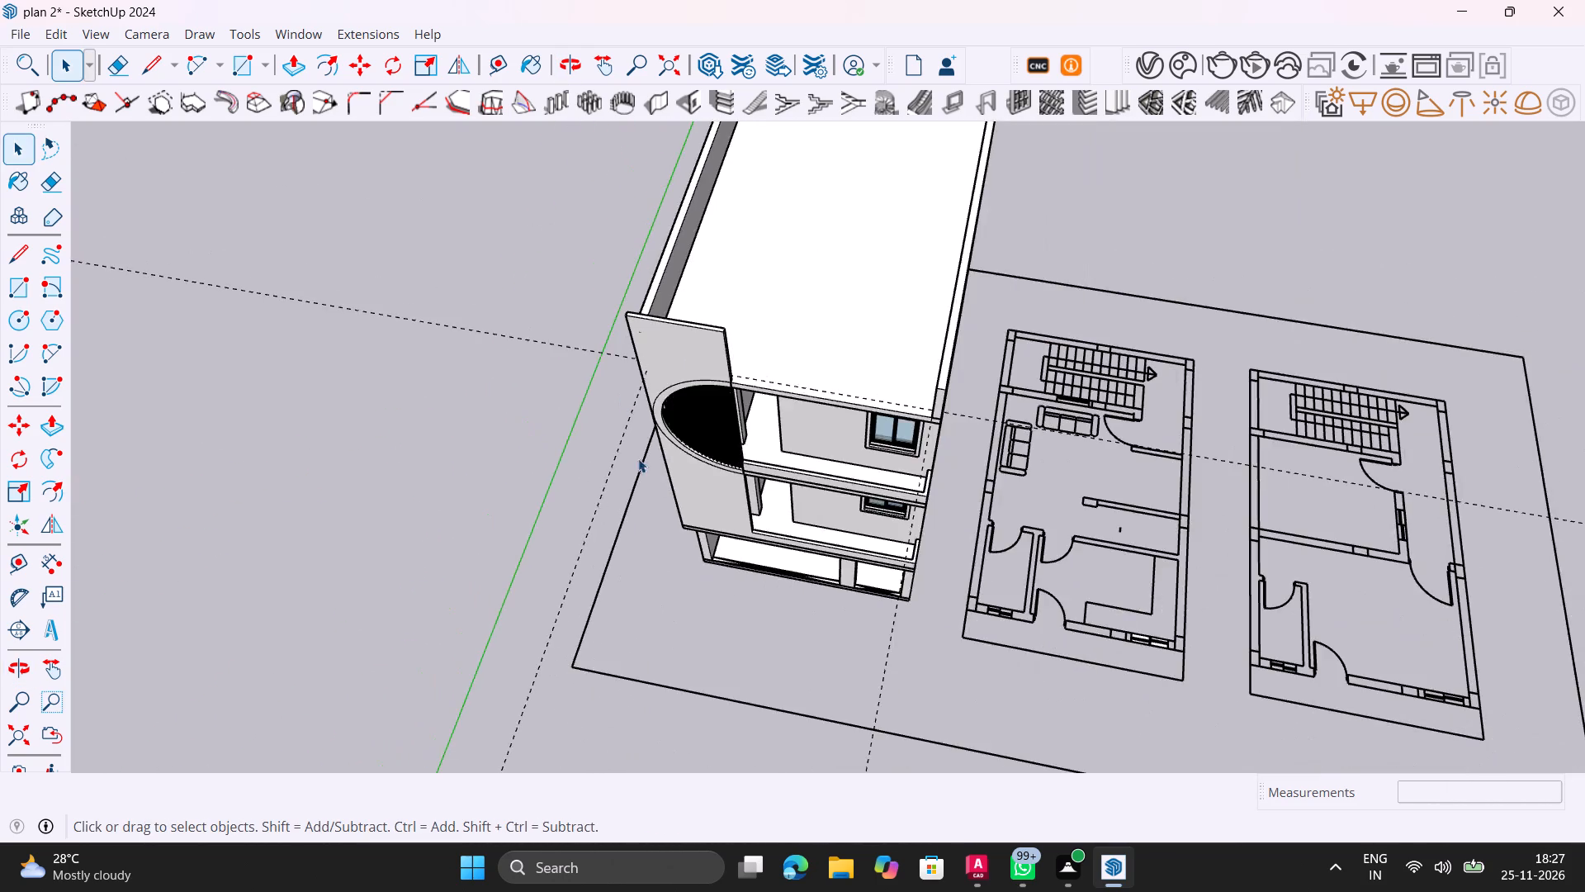
Push/Pull the recessed roof slab face behind the curved-screen wall outward 7 3/16", flush with the slab's side face.
middle_drag(557, 548, 1146, 149)
scroll(755, 311, up, 3)
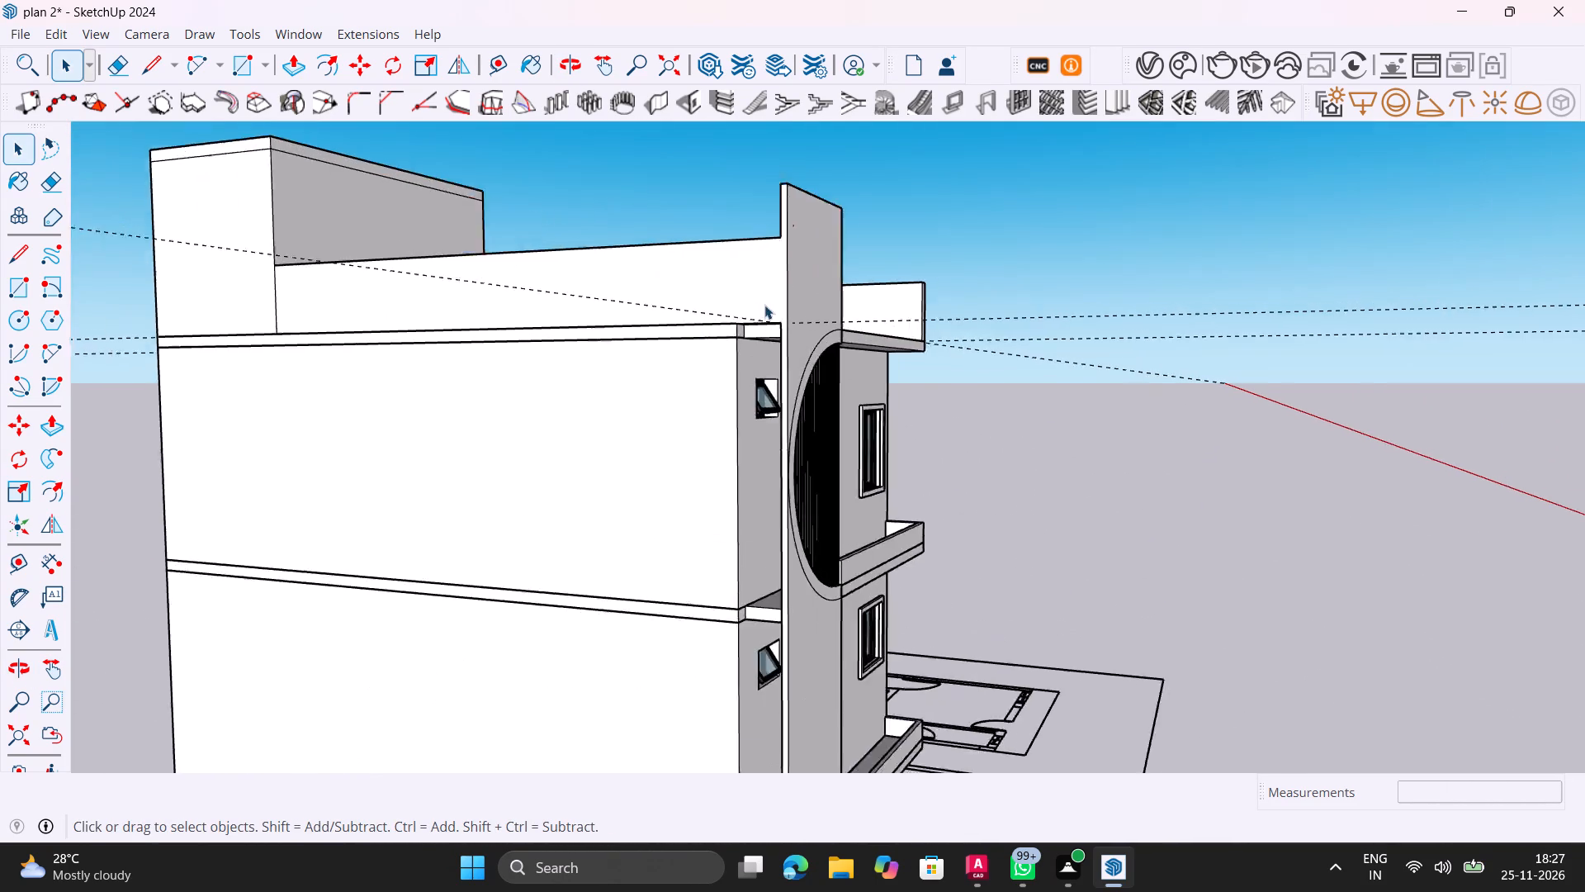
scroll(764, 305, up, 20)
scroll(764, 305, up, 2)
middle_drag(779, 371, 1001, 341)
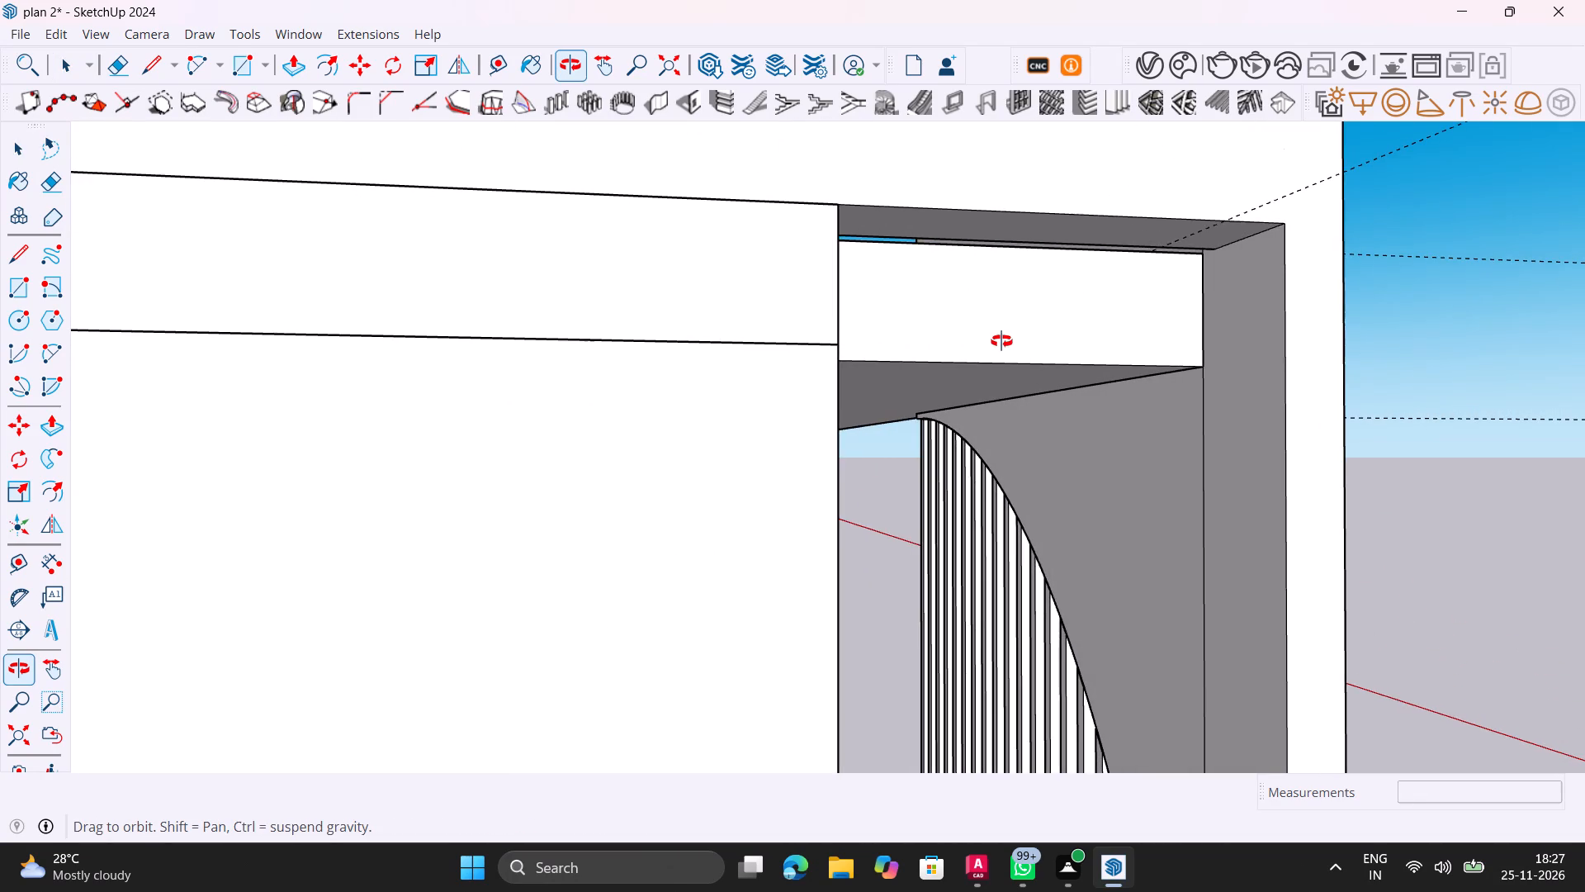
middle_drag(1001, 341, 975, 336)
click(974, 330)
middle_drag(975, 333, 887, 374)
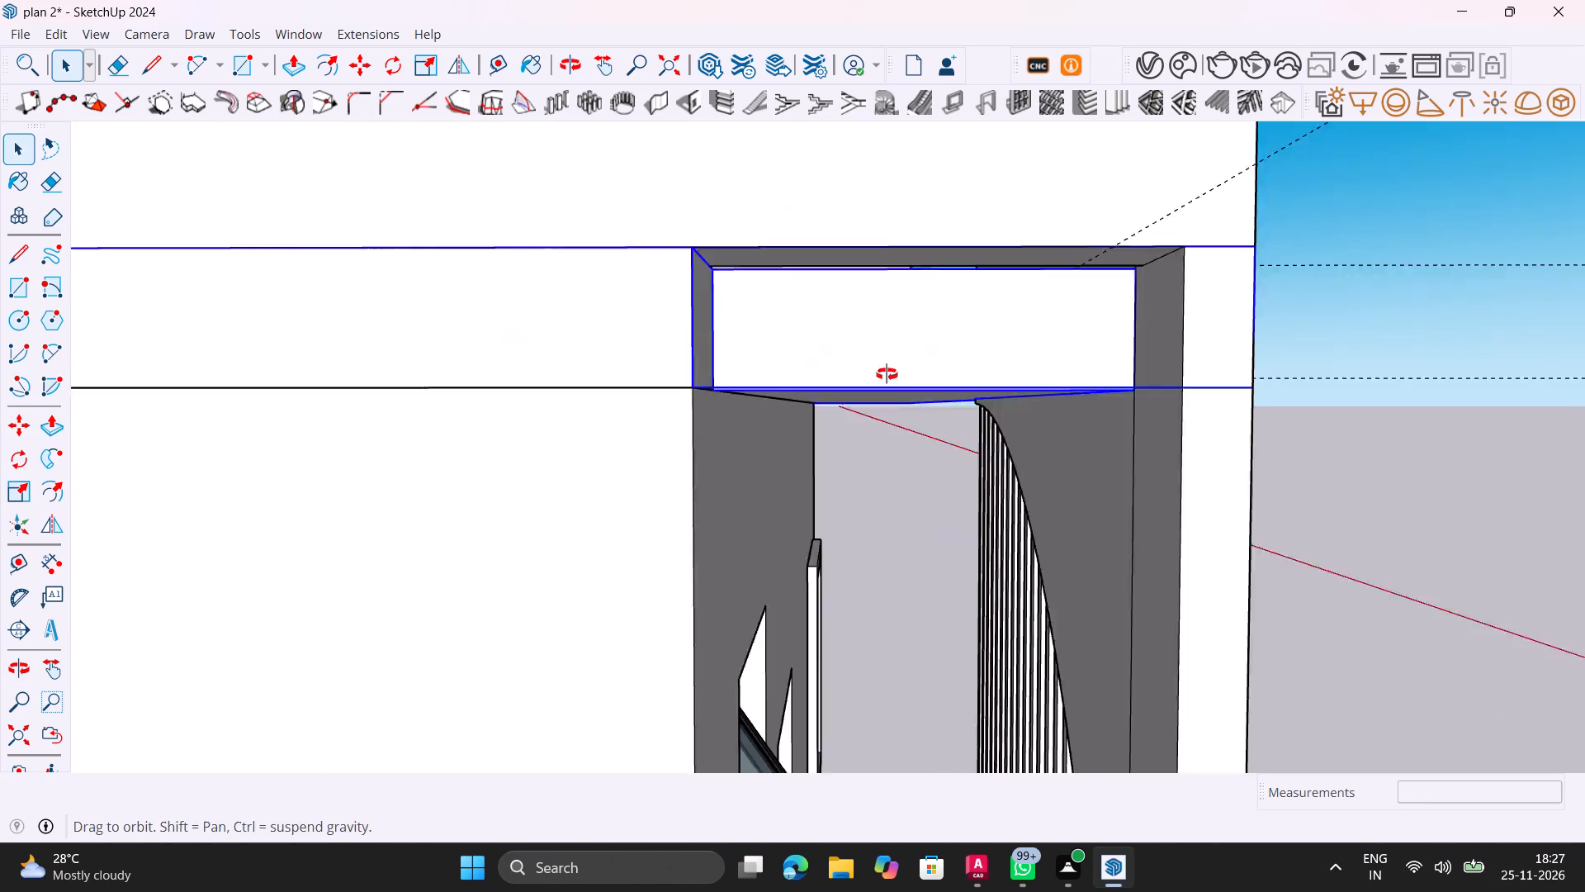
middle_drag(887, 374, 826, 384)
double_click(824, 377)
click(821, 373)
click(821, 373)
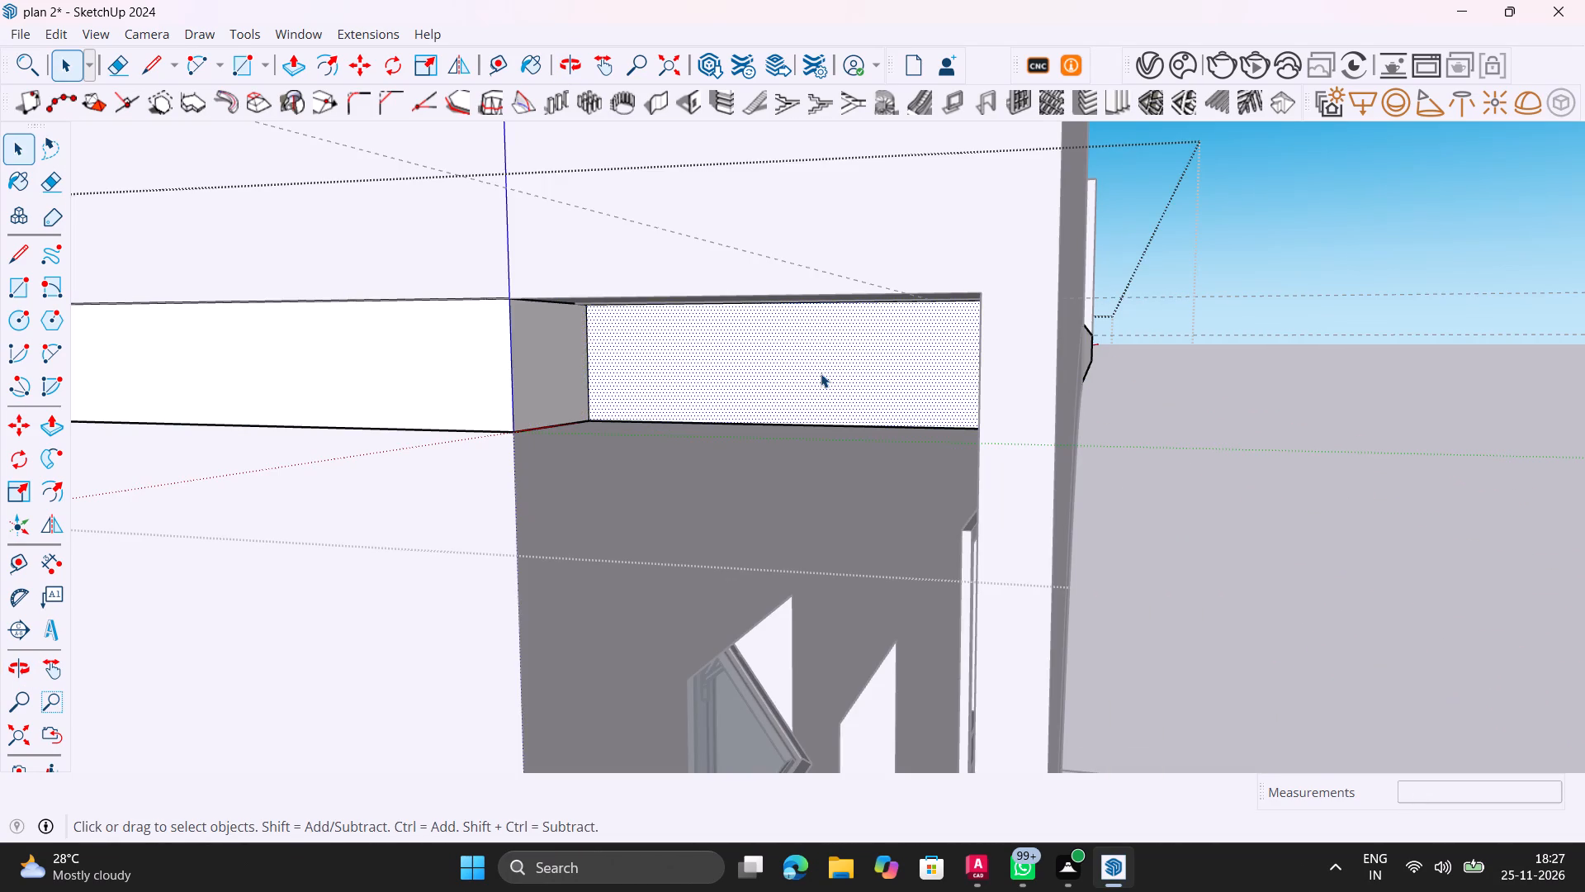
middle_drag(821, 375, 943, 353)
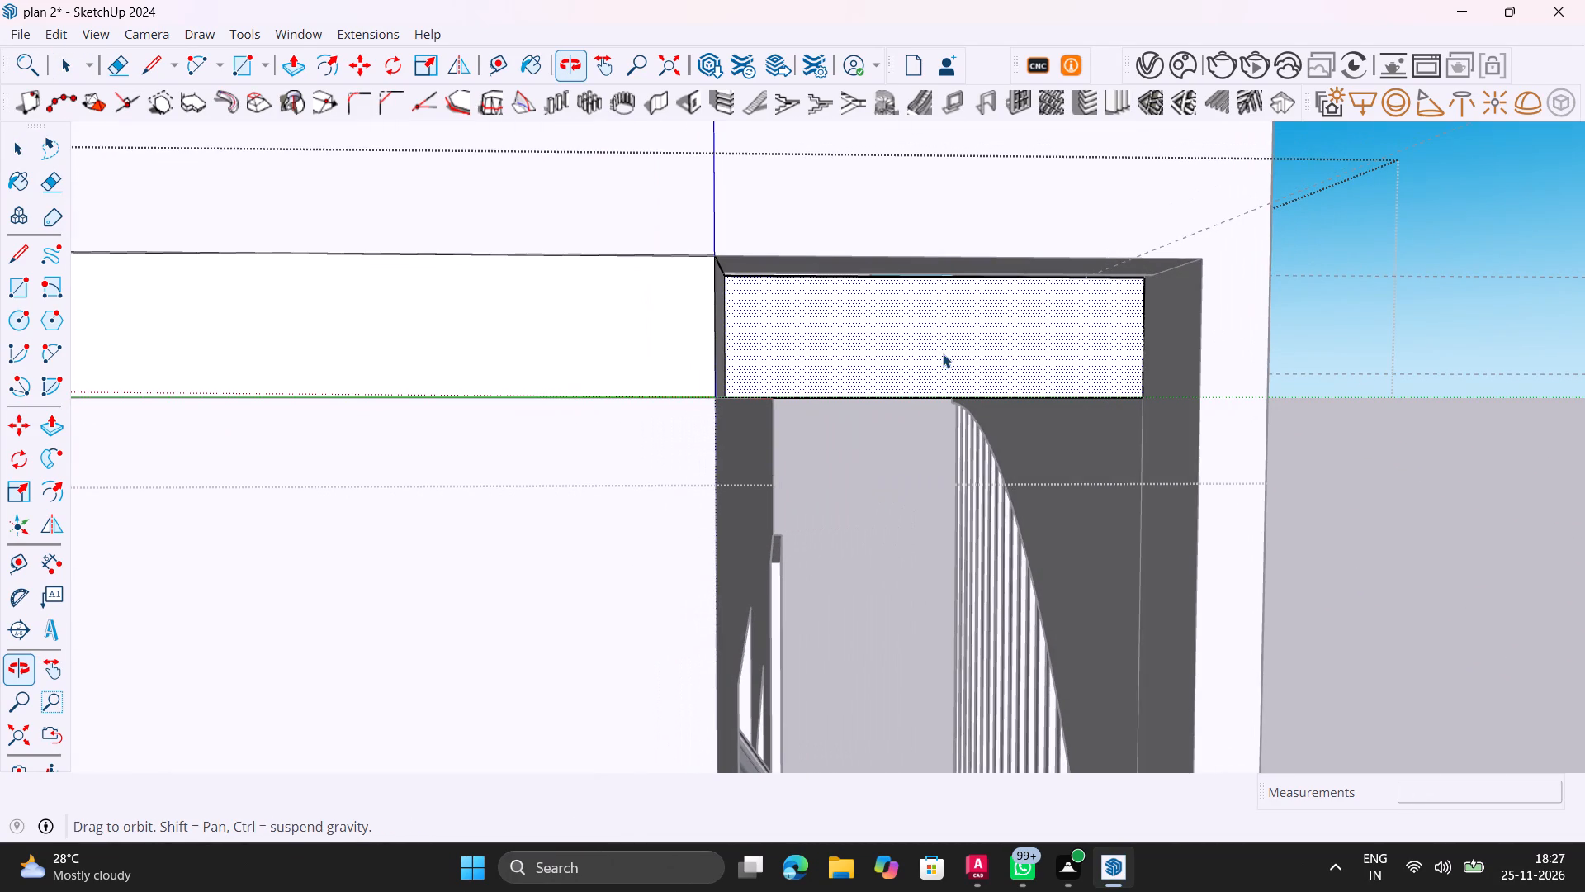
key(p)
click(920, 354)
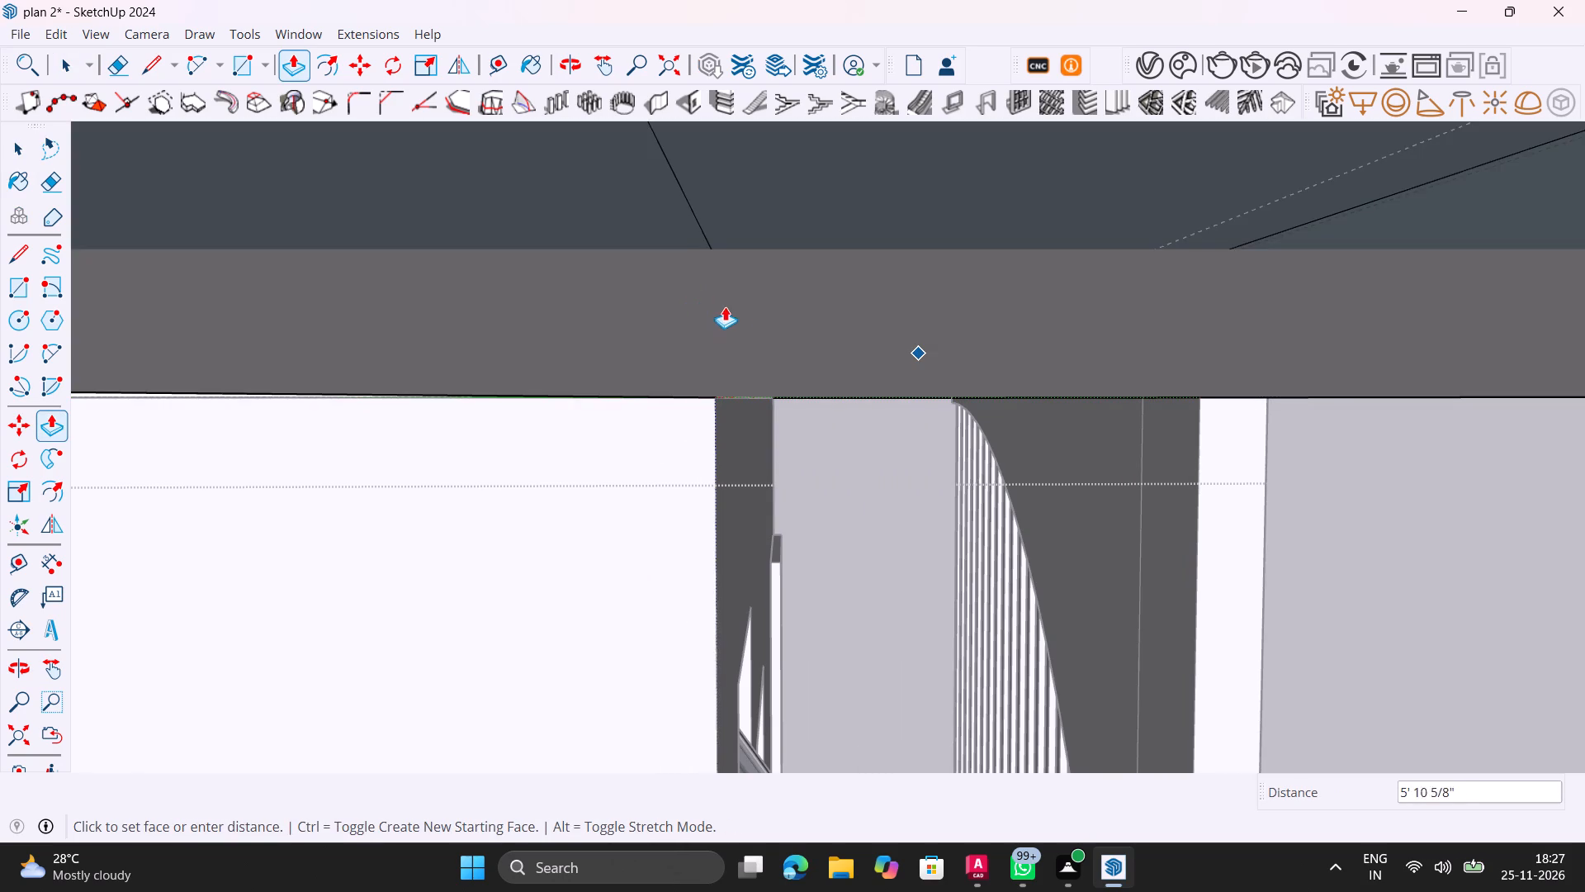
scroll(736, 311, down, 7)
click(708, 443)
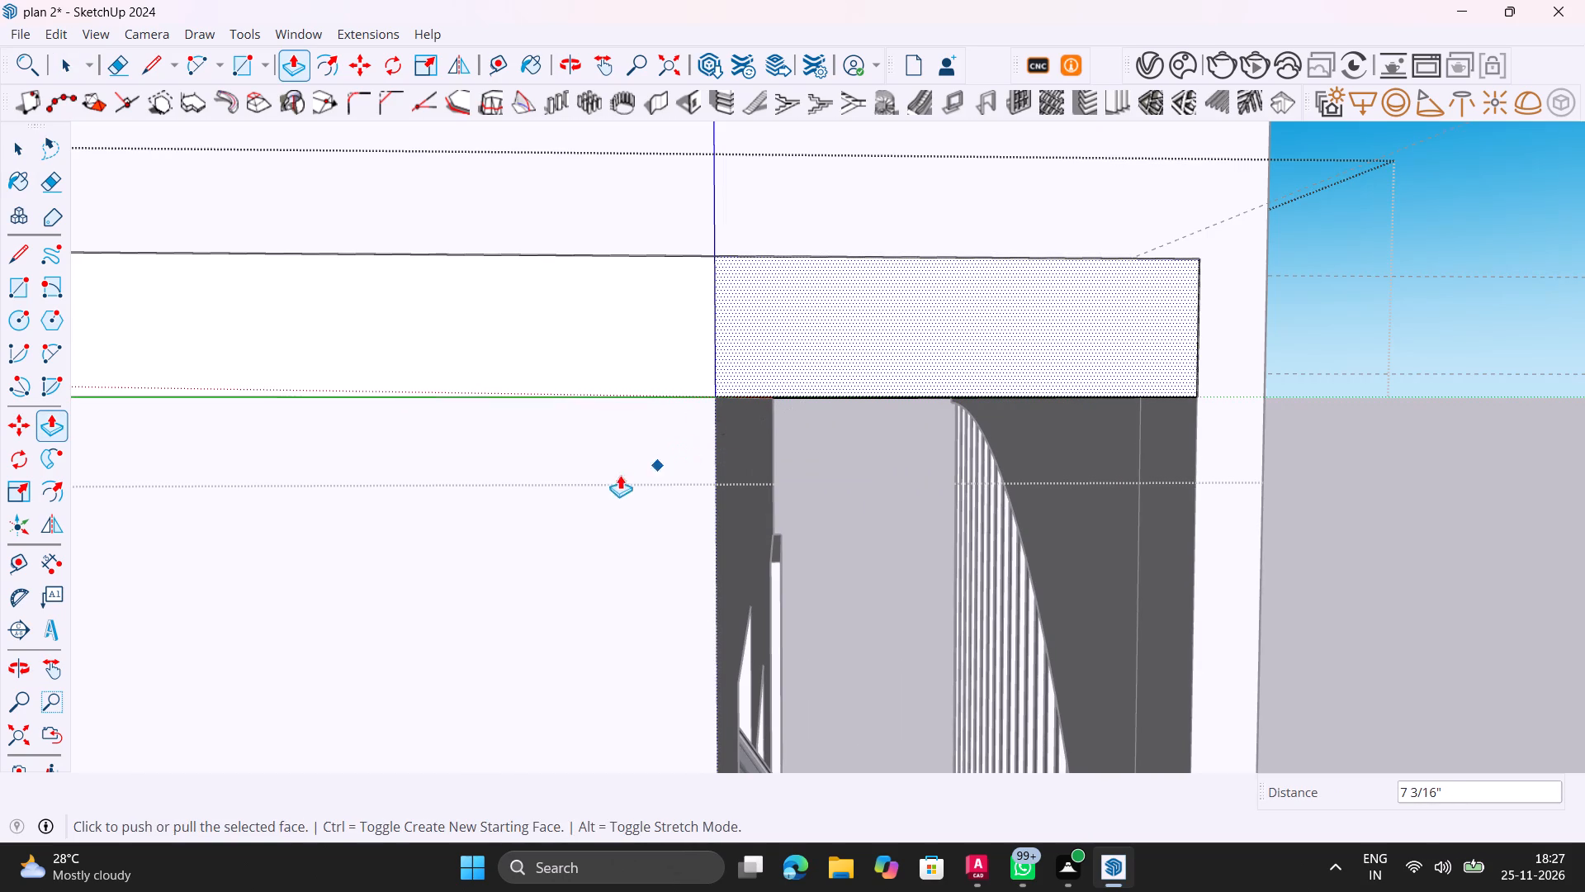
middle_drag(489, 510, 242, 562)
key(space)
scroll(731, 448, down, 11)
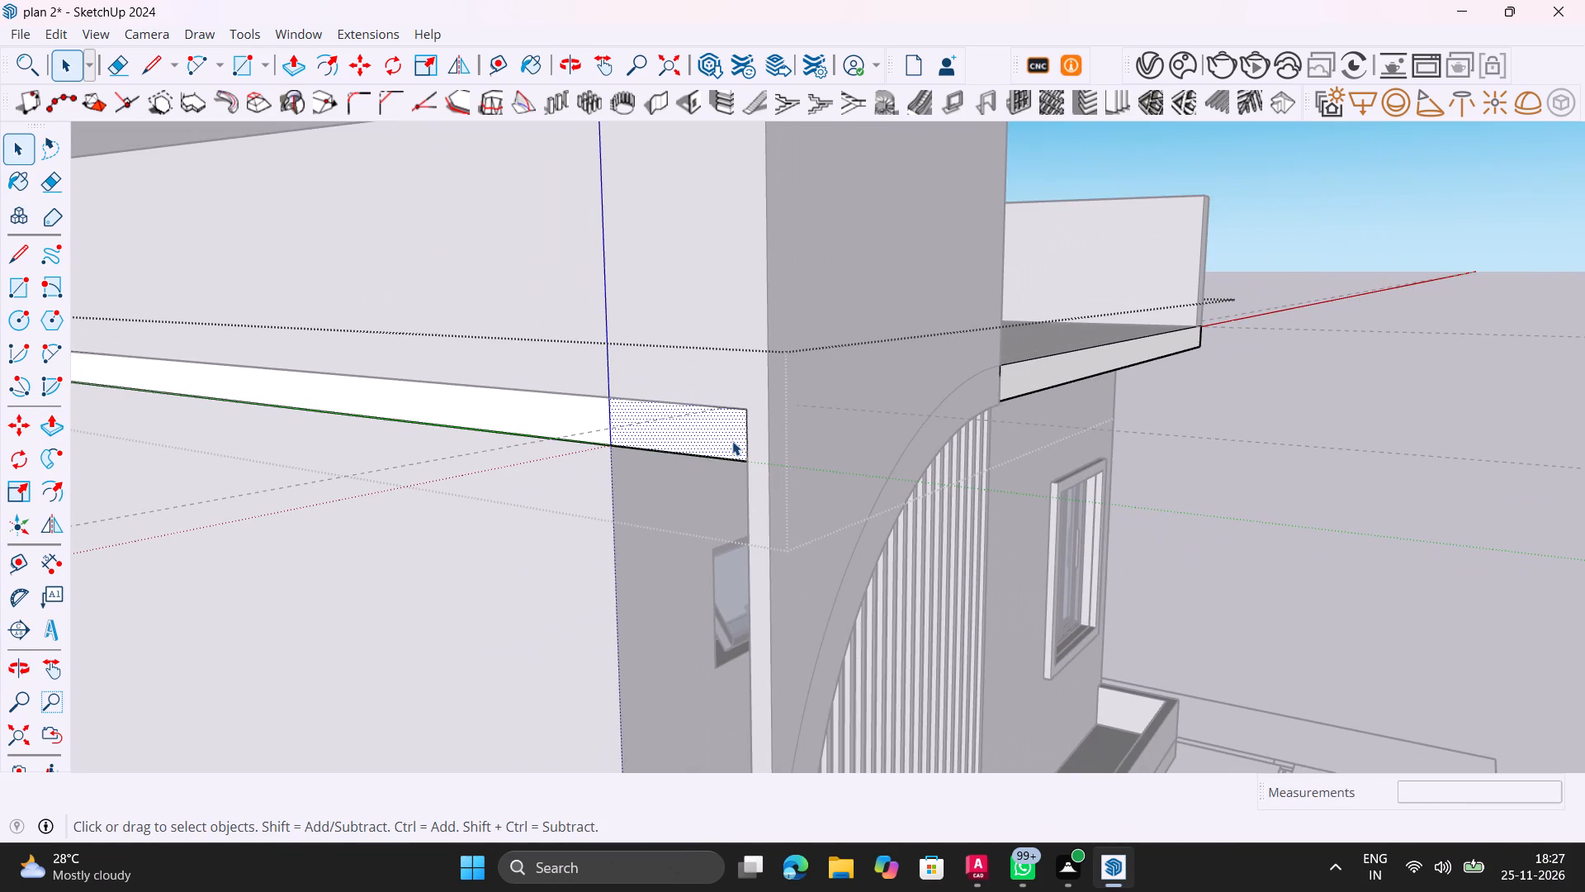
key(Escape)
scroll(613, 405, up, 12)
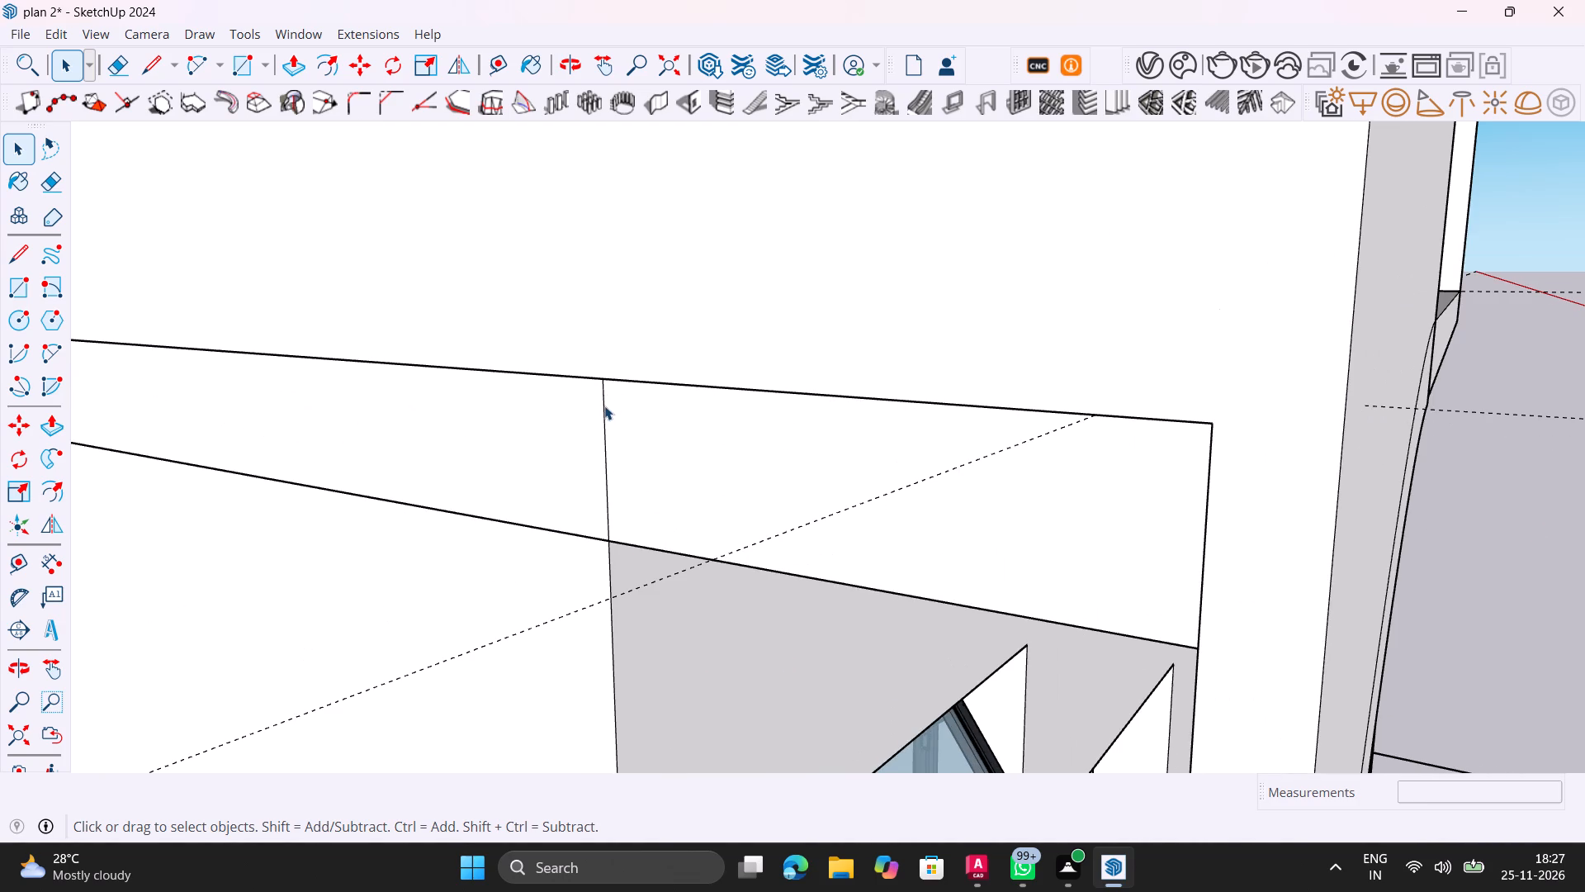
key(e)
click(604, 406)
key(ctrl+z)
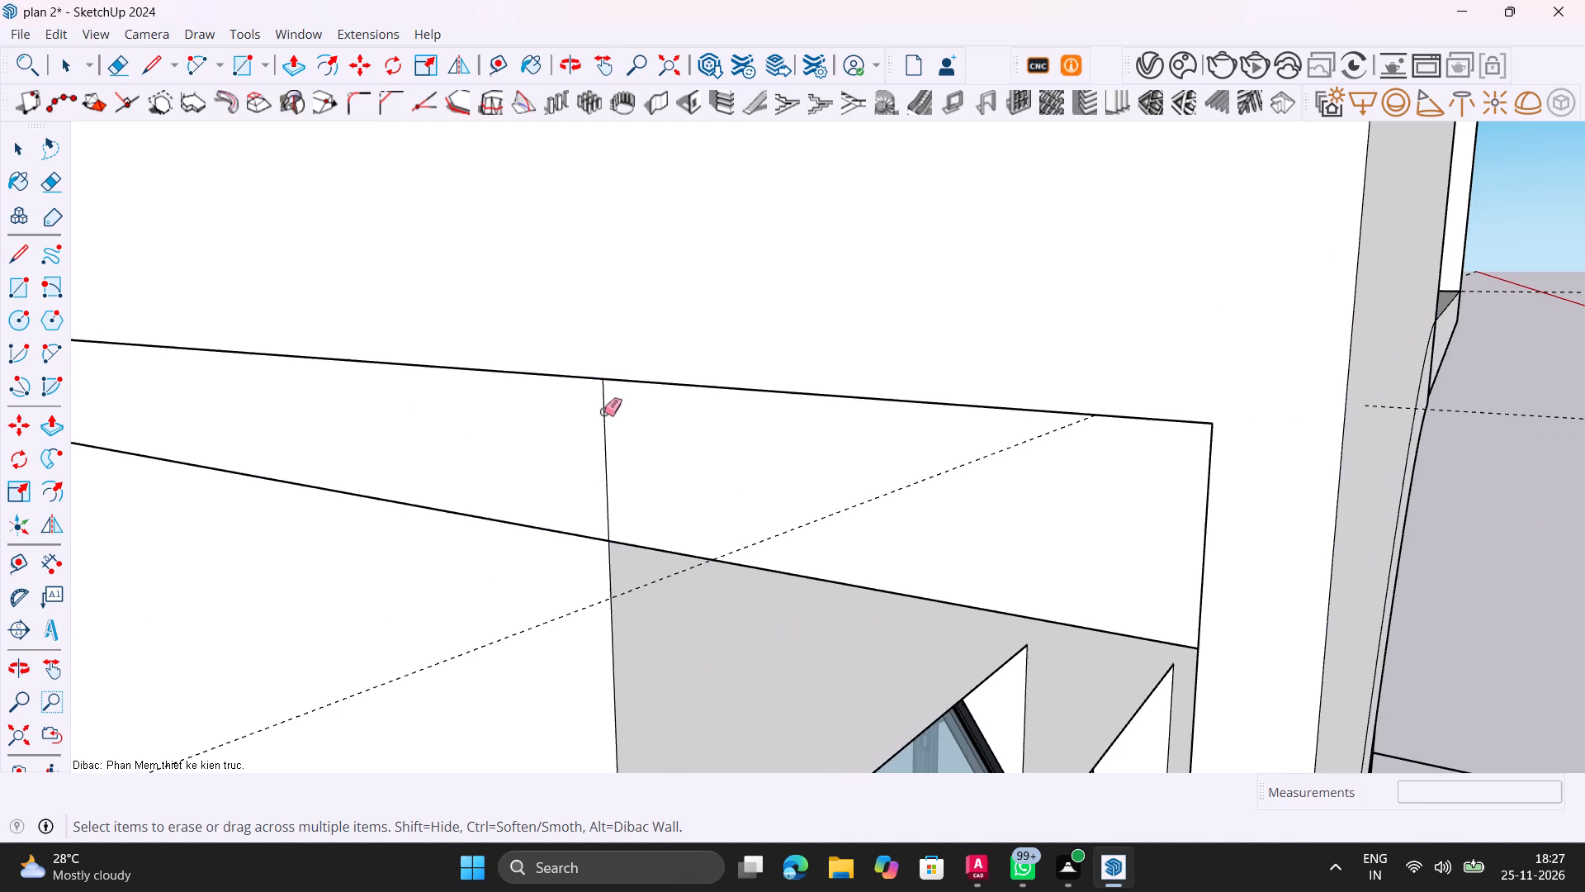
Inside the slab group, erase the vertical seam line on the slab's side face where the filled recess begins.
click(646, 439)
key(space)
double_click(643, 439)
key(e)
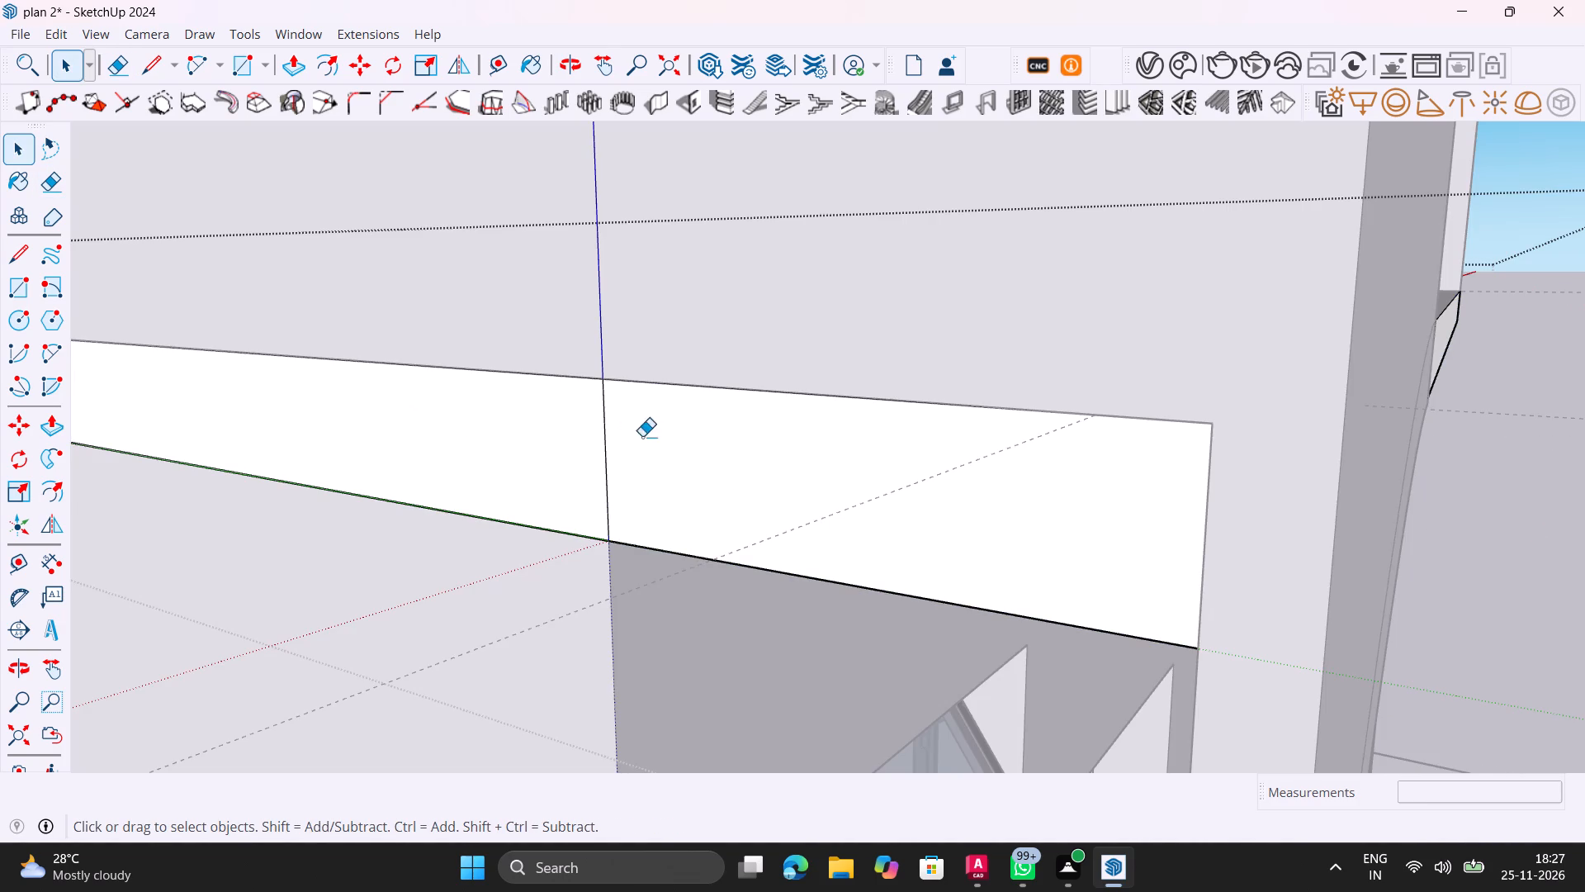
drag(642, 436, 584, 420)
drag(584, 420, 613, 433)
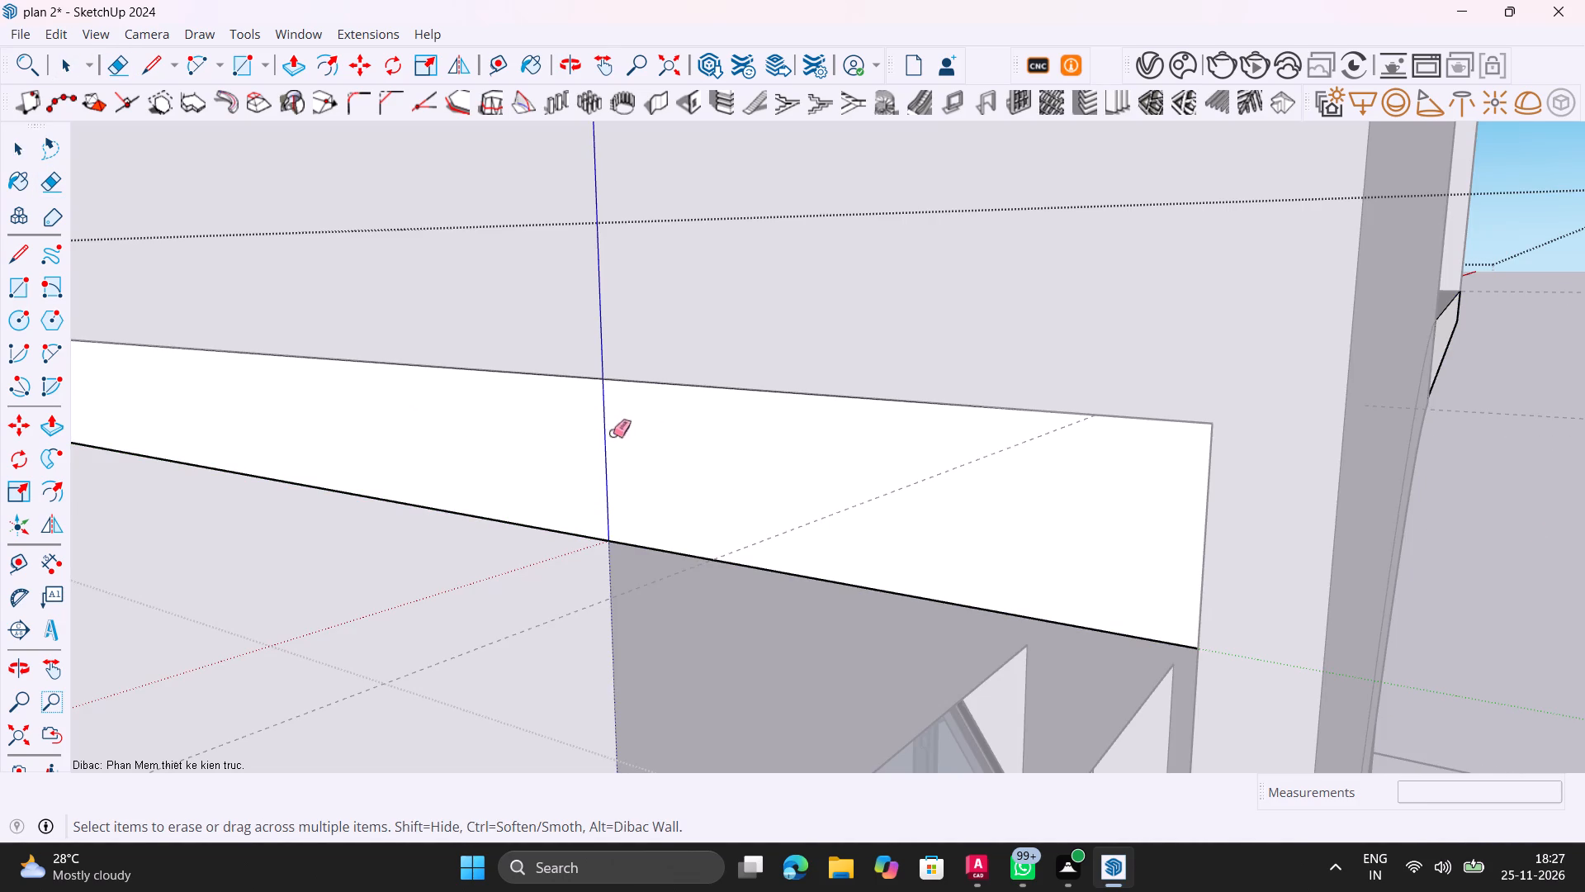
key(space)
scroll(613, 433, down, 18)
click(1227, 449)
Examine the rooftop front, side parapets and curved-screen facade from several angles.
middle_drag(1156, 478, 1034, 532)
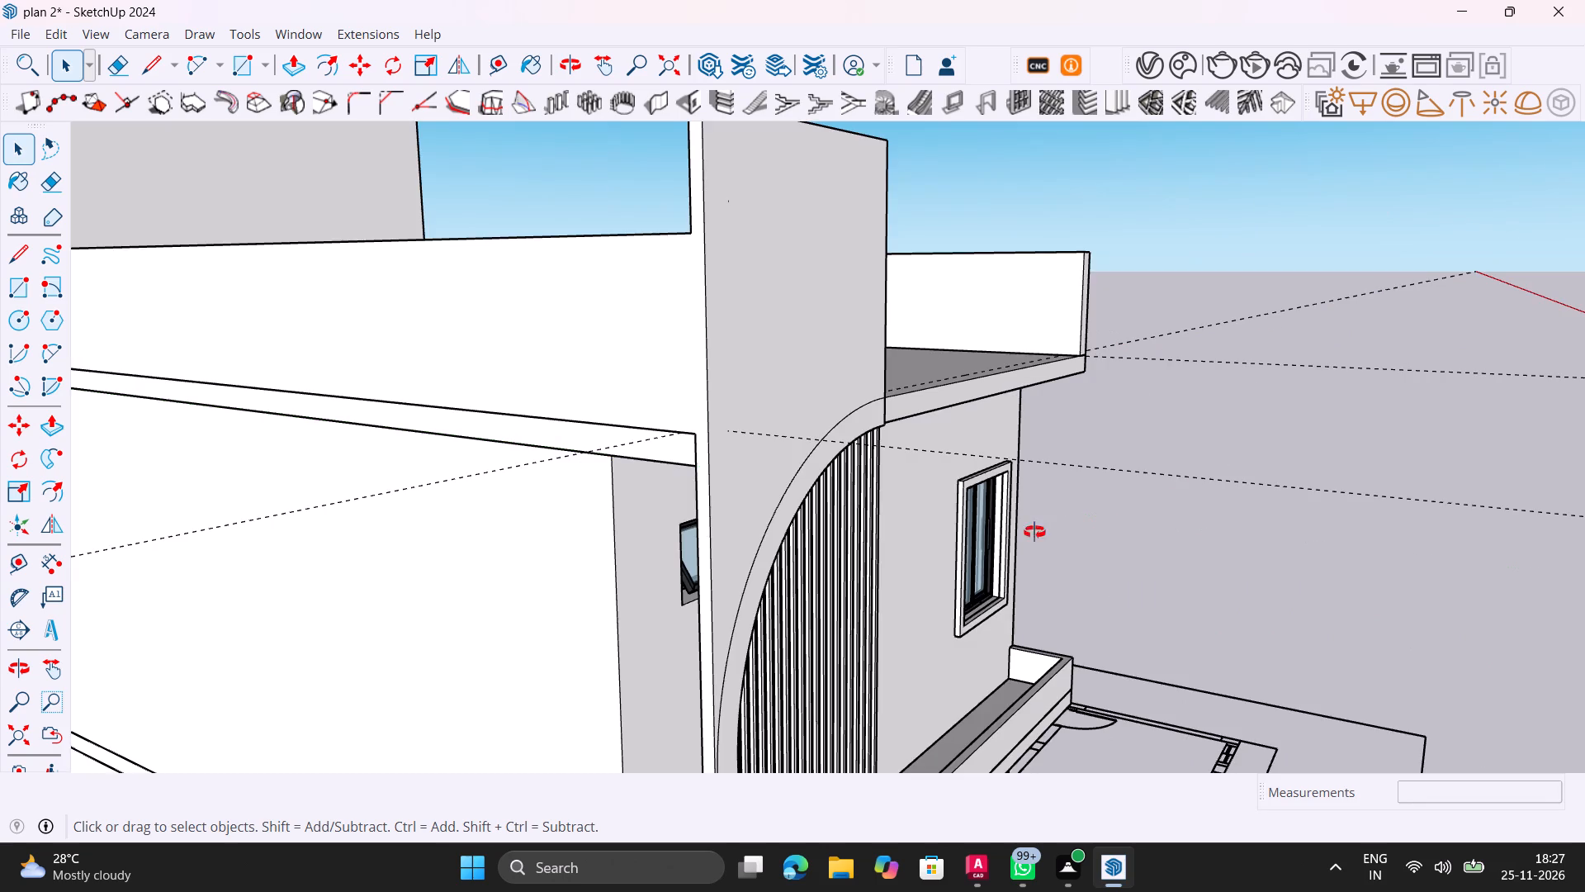
middle_drag(1034, 532, 671, 567)
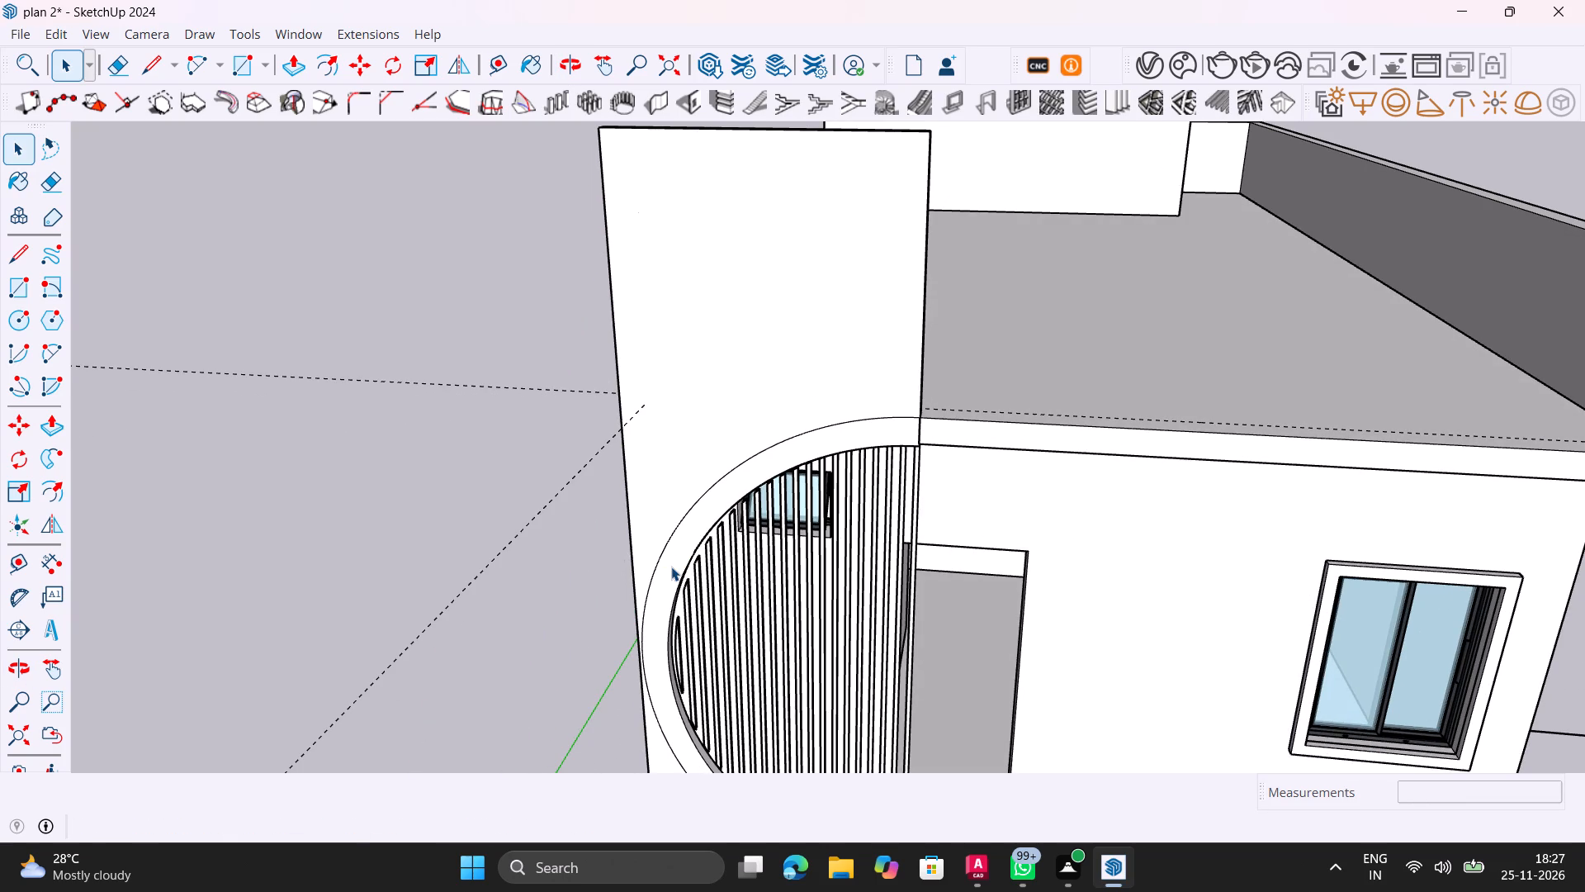
middle_drag(892, 530, 718, 420)
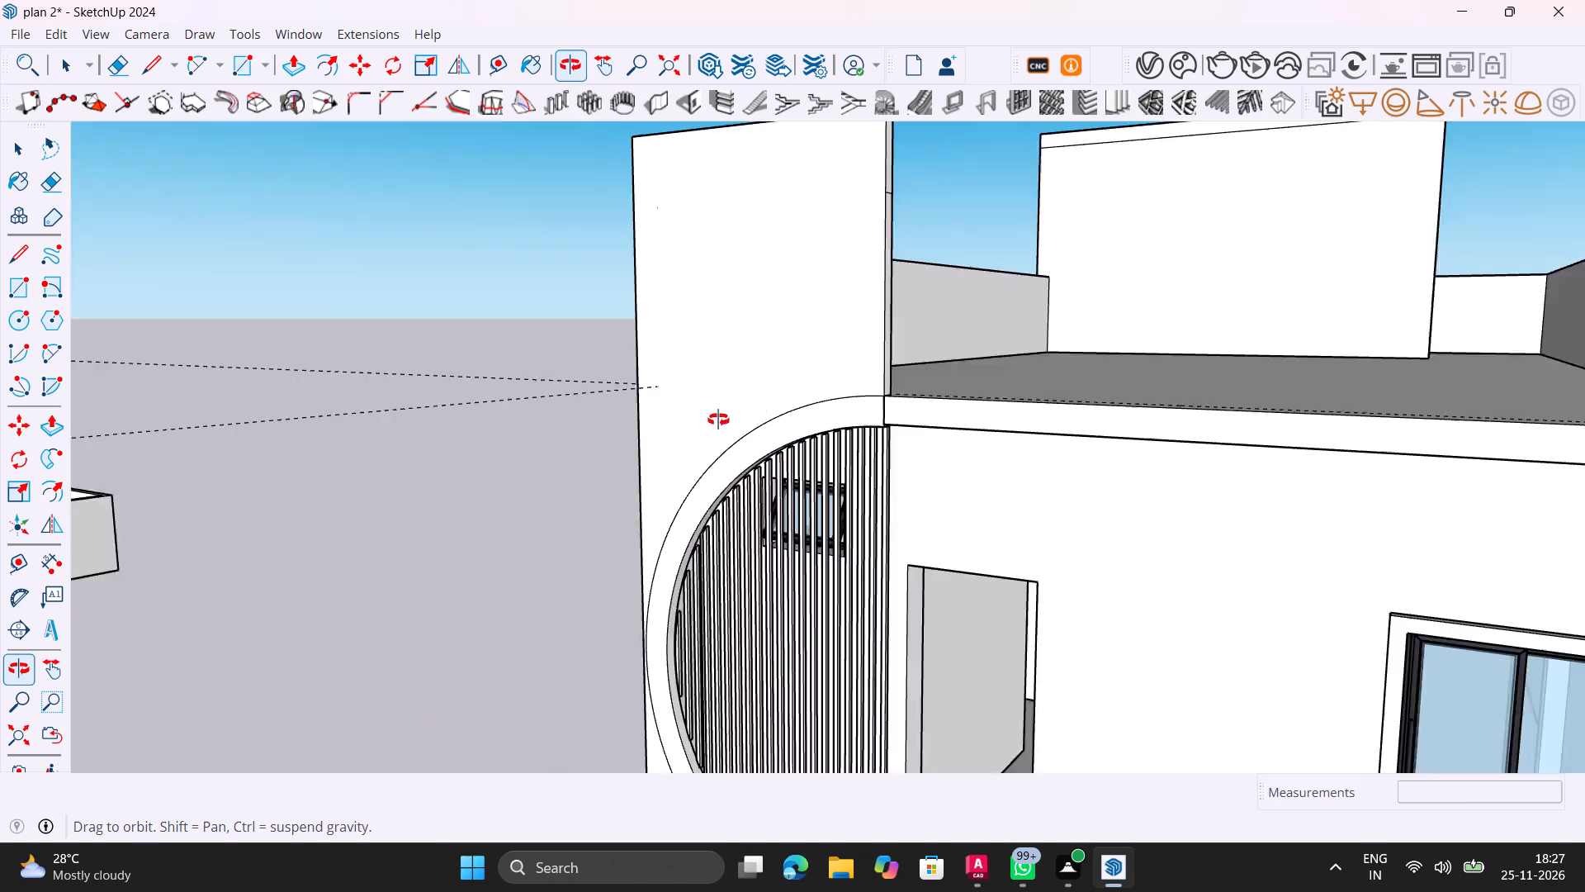
middle_drag(718, 420, 661, 421)
scroll(665, 430, down, 7)
middle_drag(713, 444, 1004, 581)
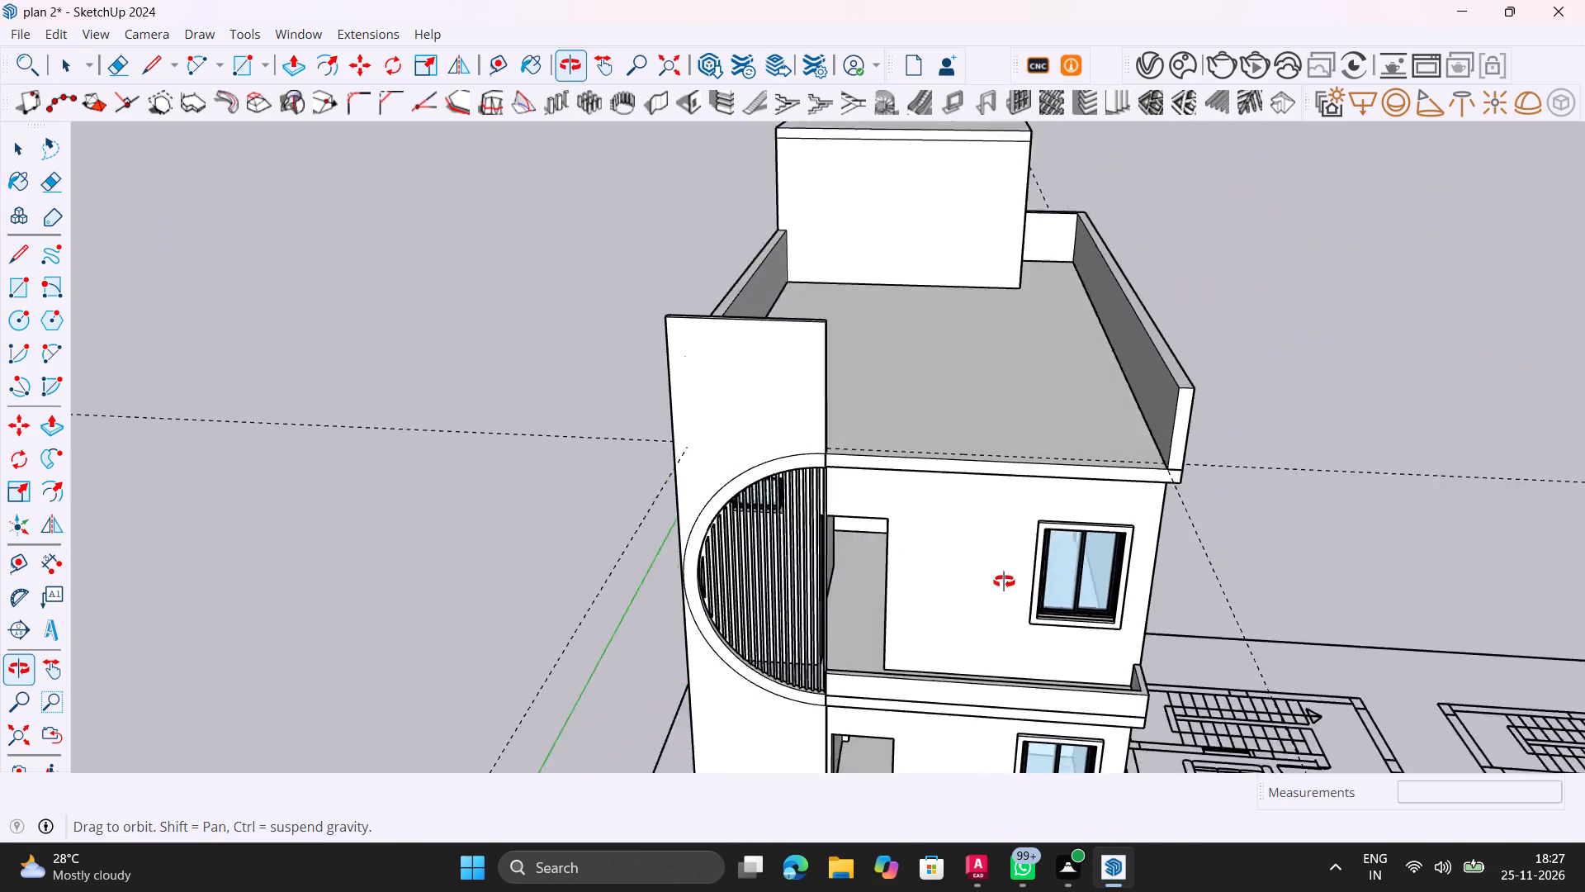
middle_drag(1004, 581, 1157, 609)
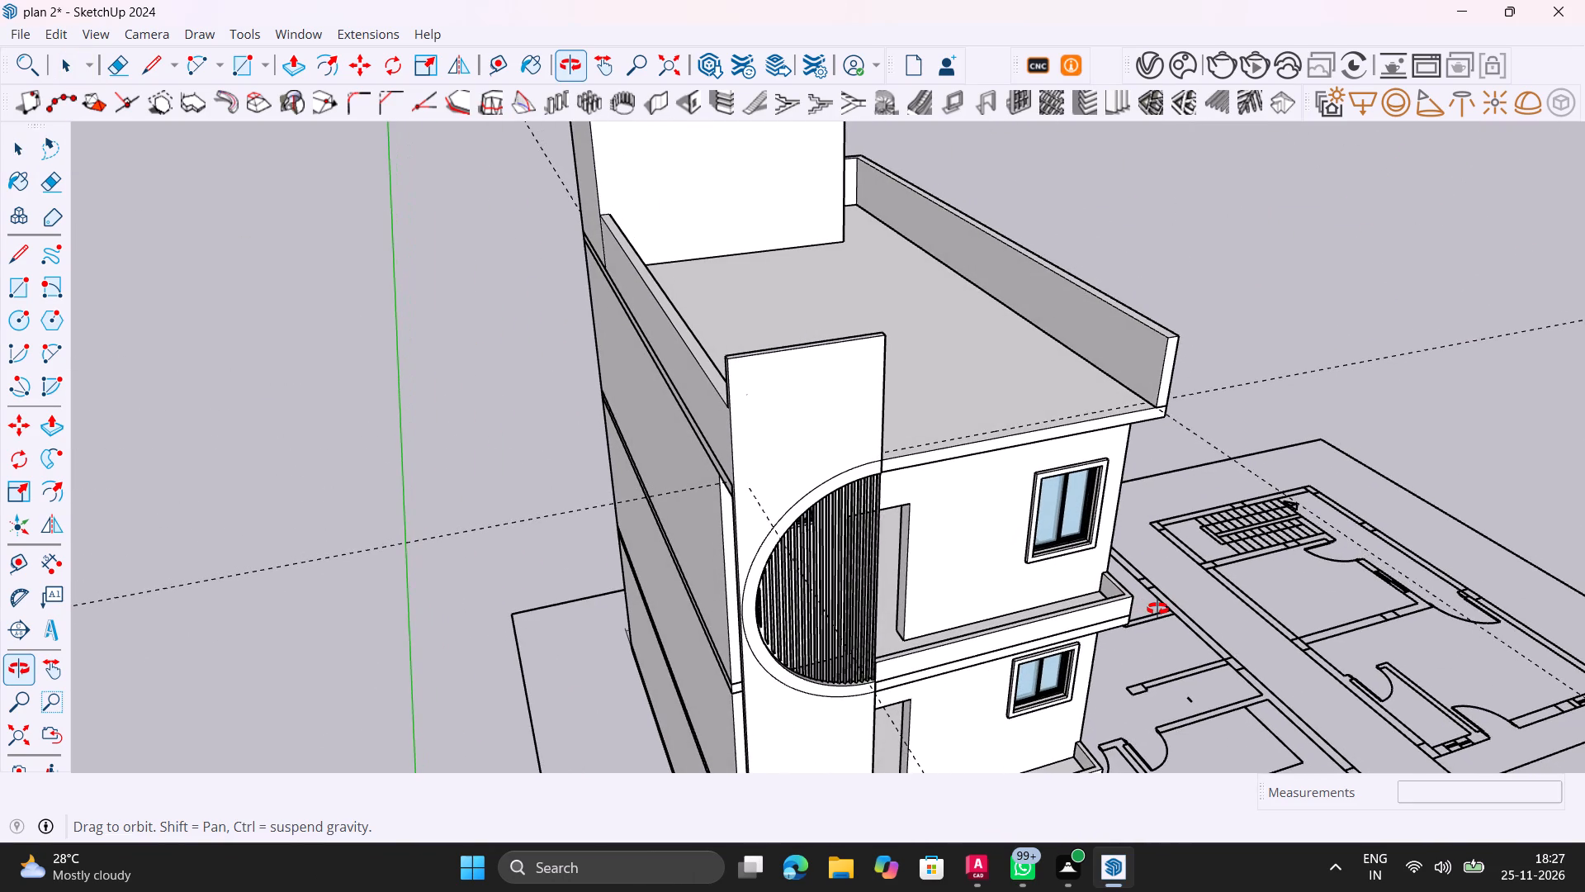
middle_drag(1157, 609, 1018, 386)
scroll(1005, 389, down, 5)
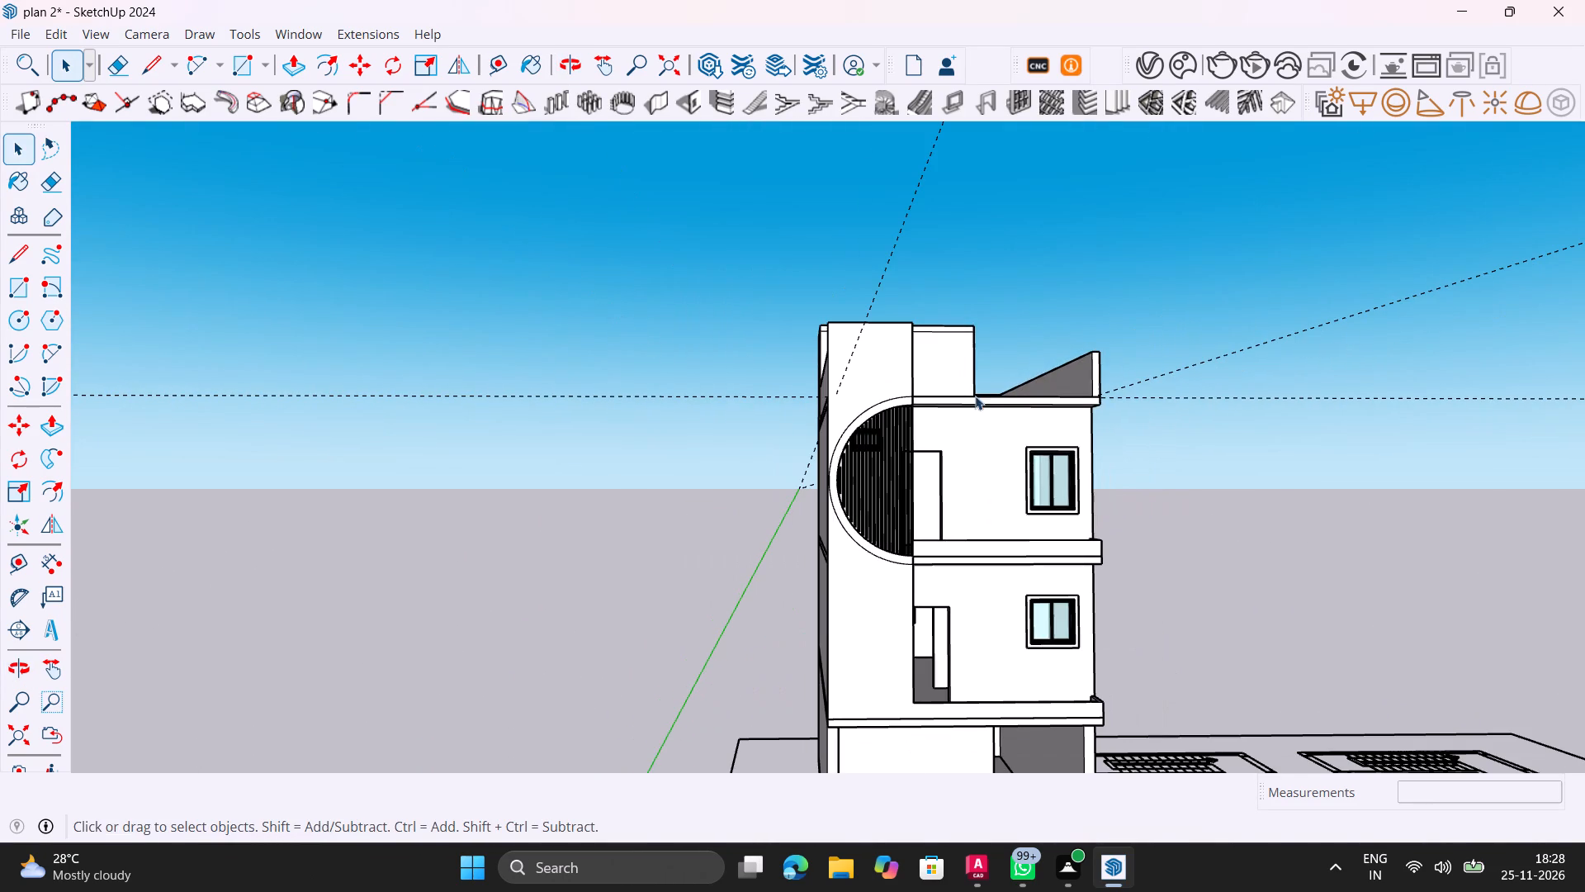
middle_drag(1048, 417, 1049, 586)
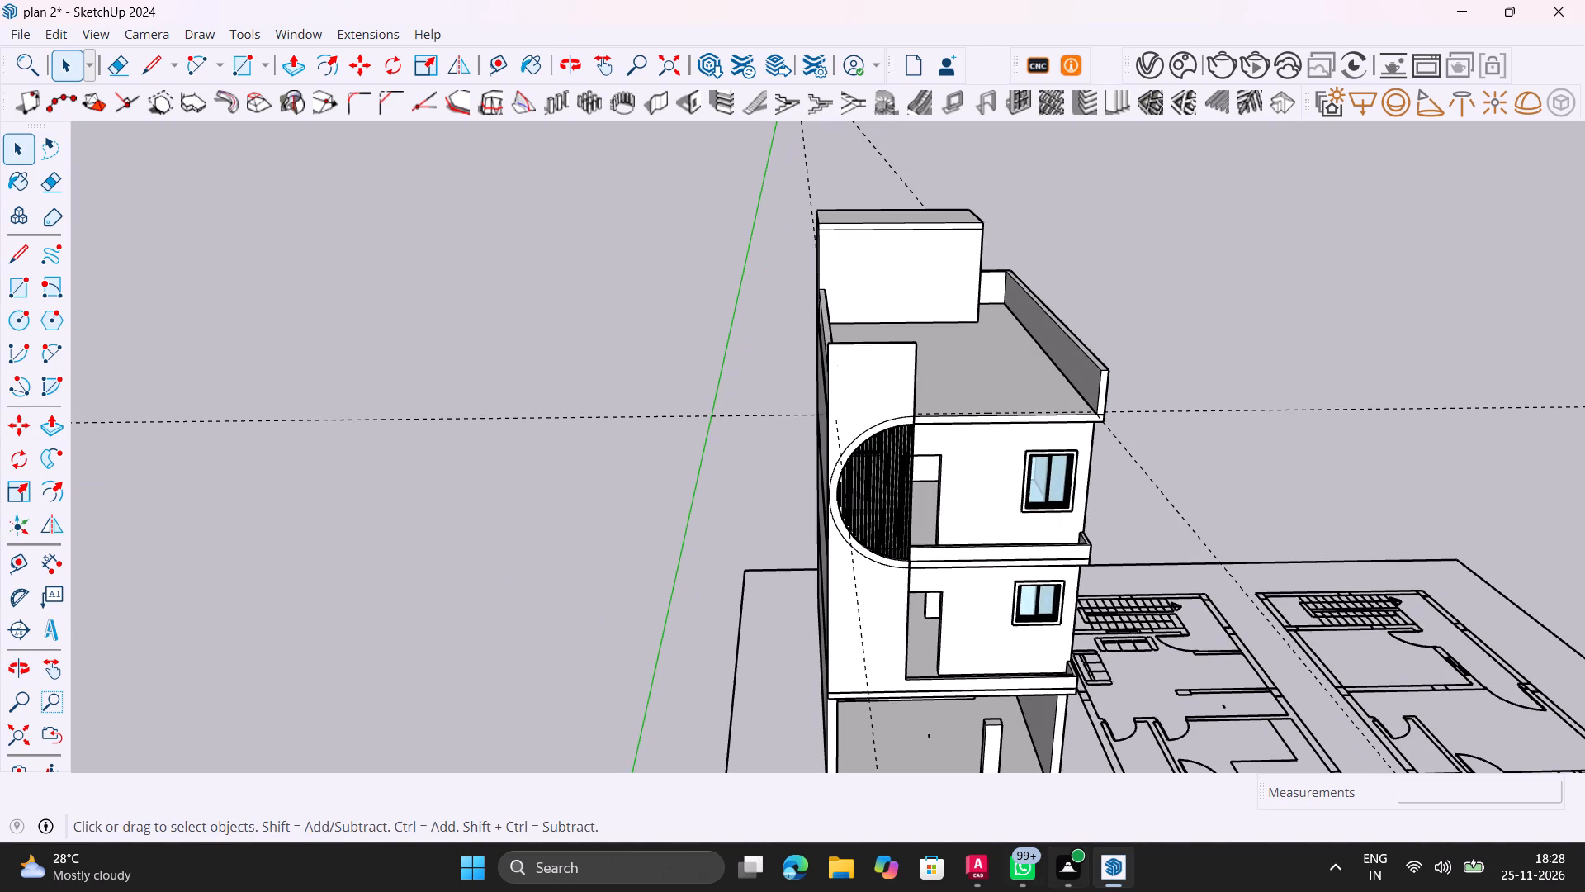
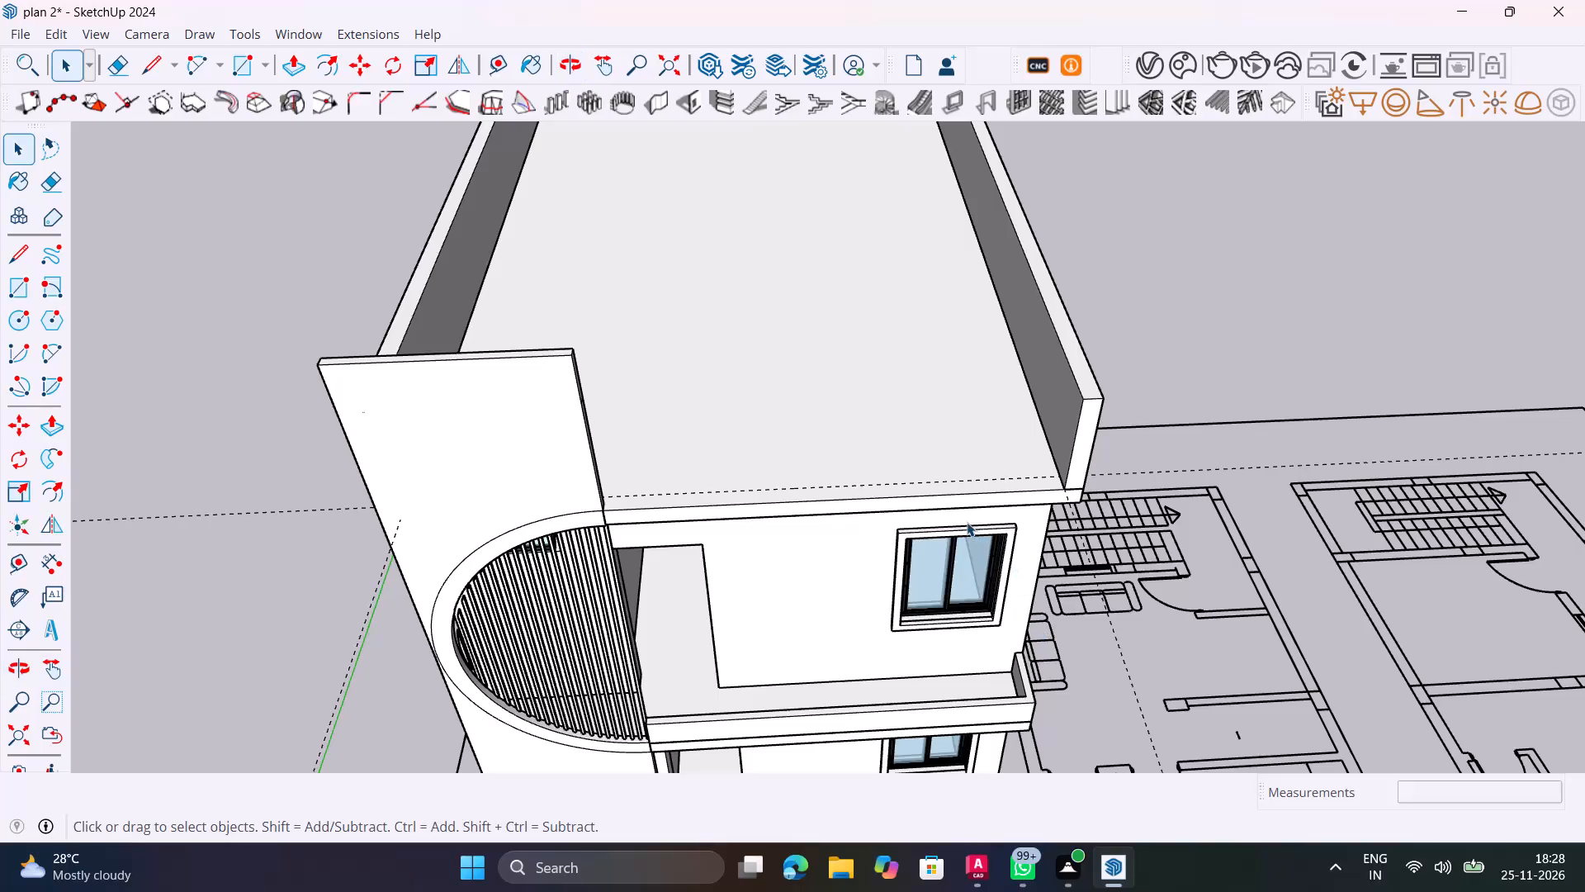
Examine the roof slab's open front edge between the curved-screen wall and the far side parapet from several angles.
shift+middle_drag(967, 522, 989, 495)
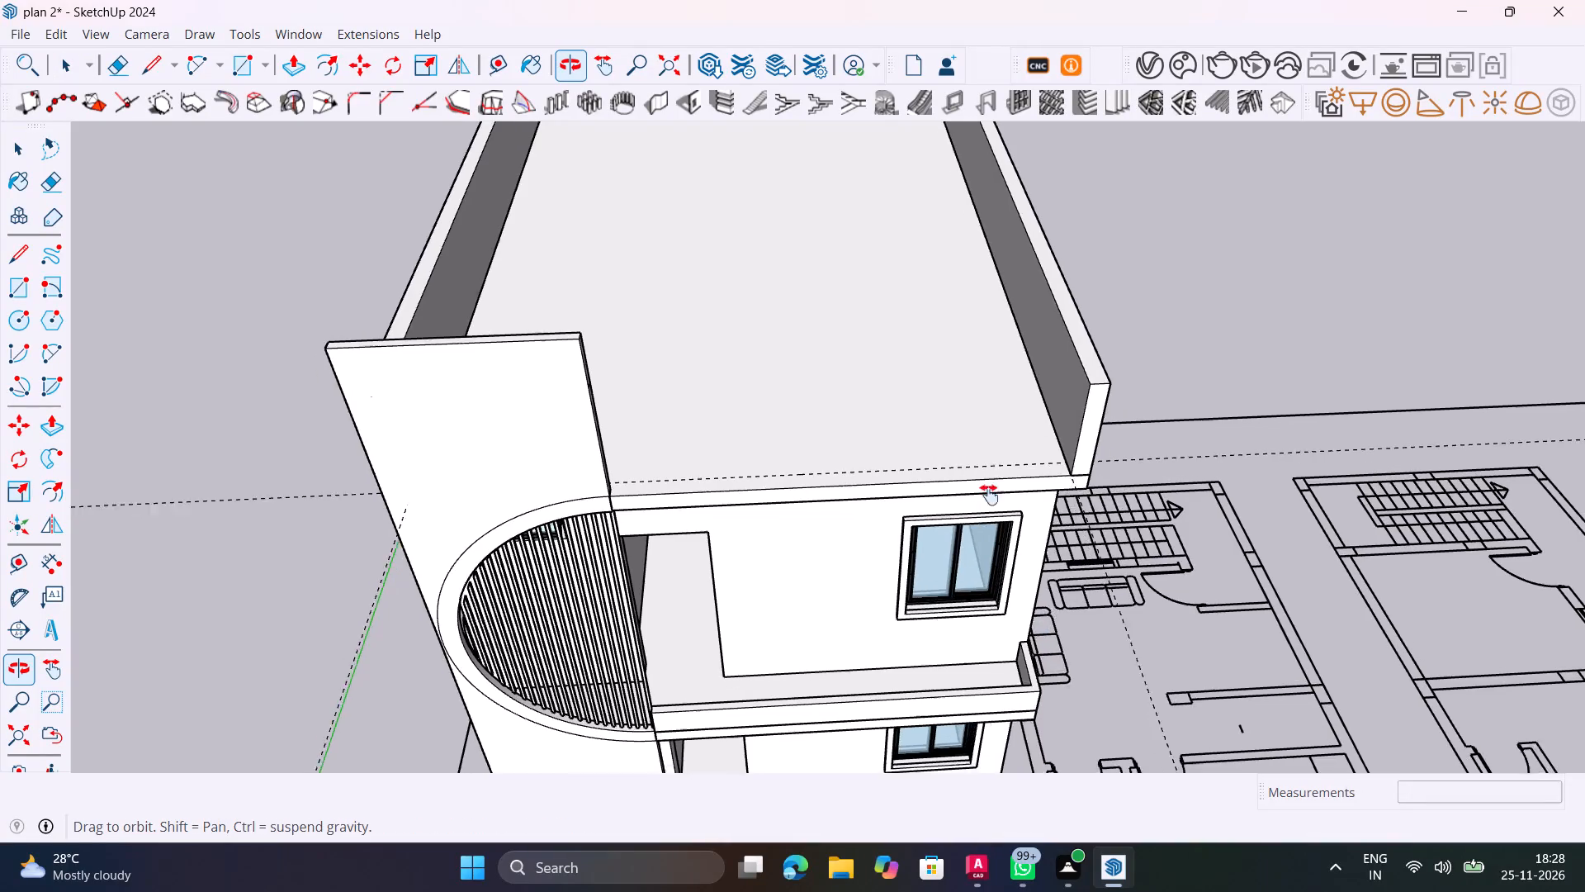
shift+middle_drag(989, 495, 1205, 522)
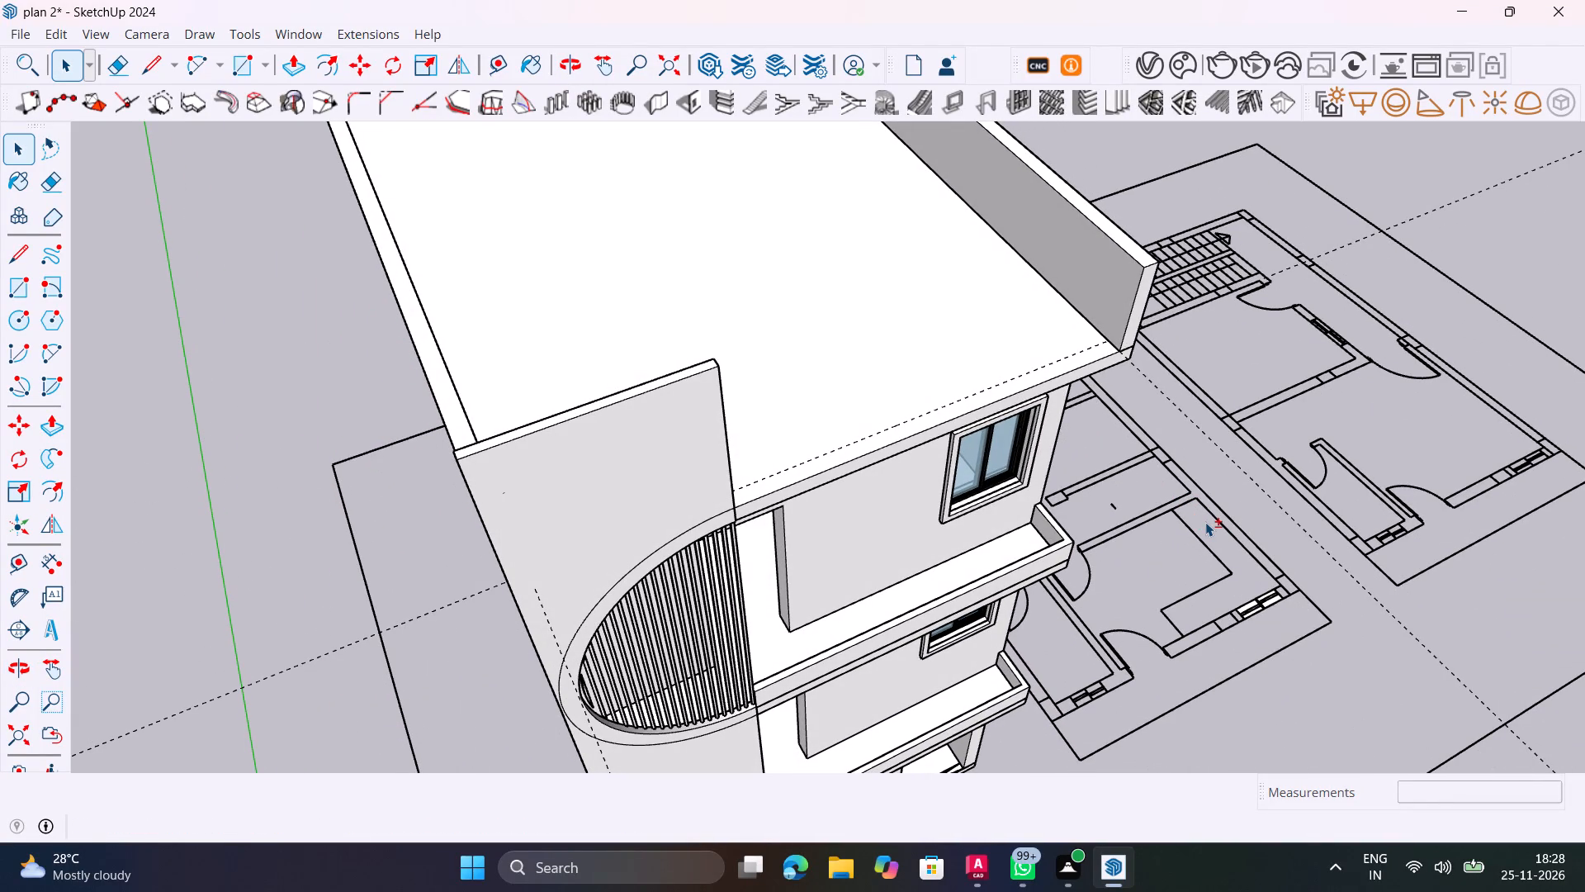
scroll(907, 428, up, 4)
middle_drag(920, 478, 1000, 539)
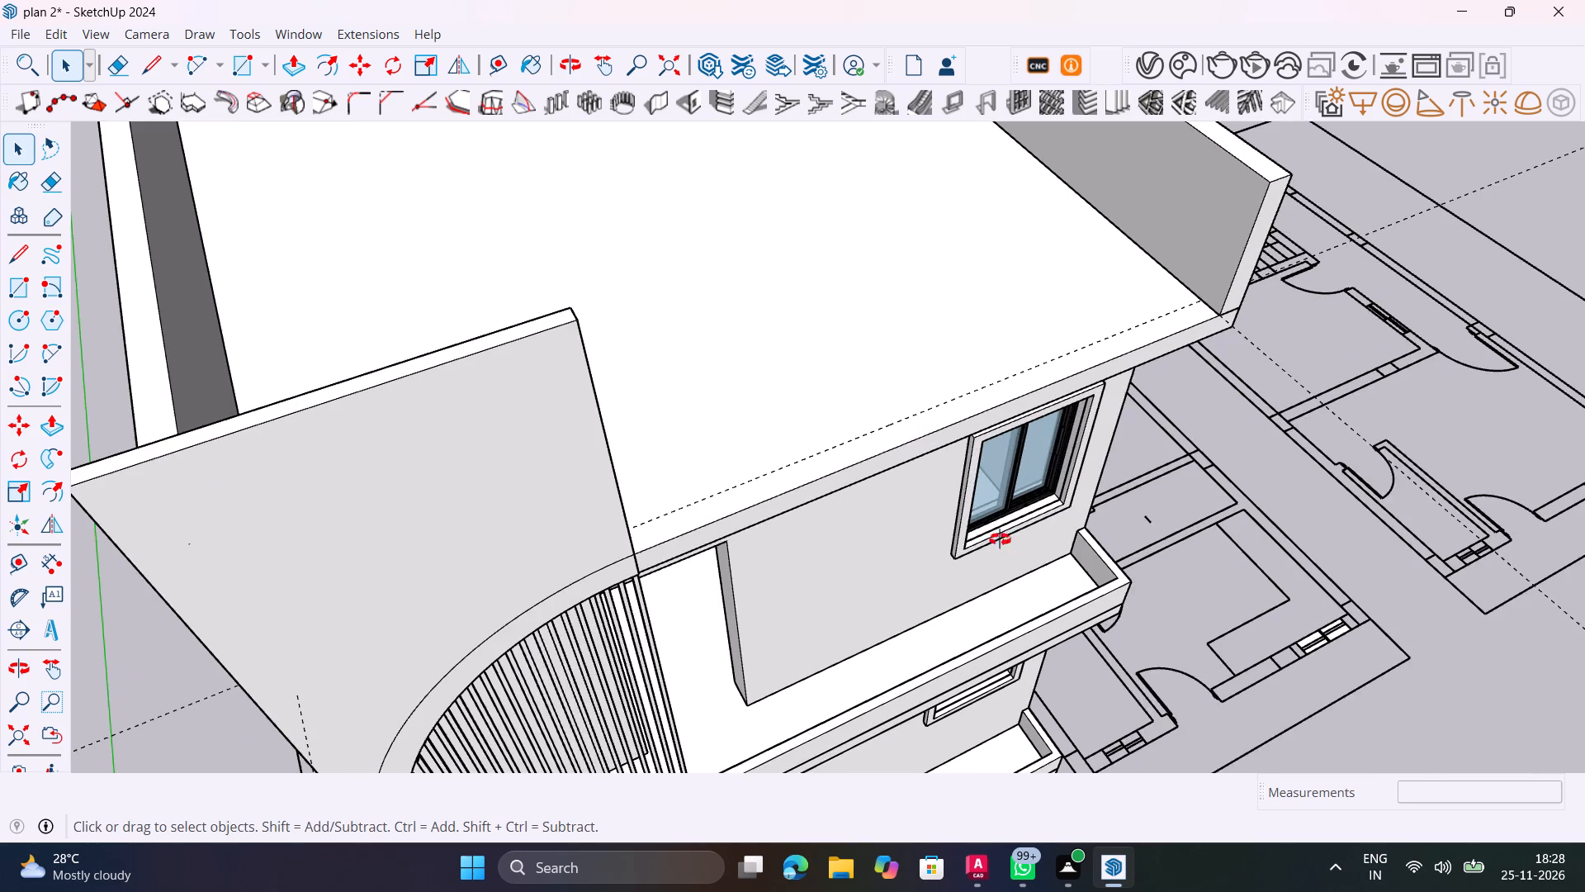
middle_drag(1000, 539, 1257, 610)
shift+middle_drag(870, 516, 619, 586)
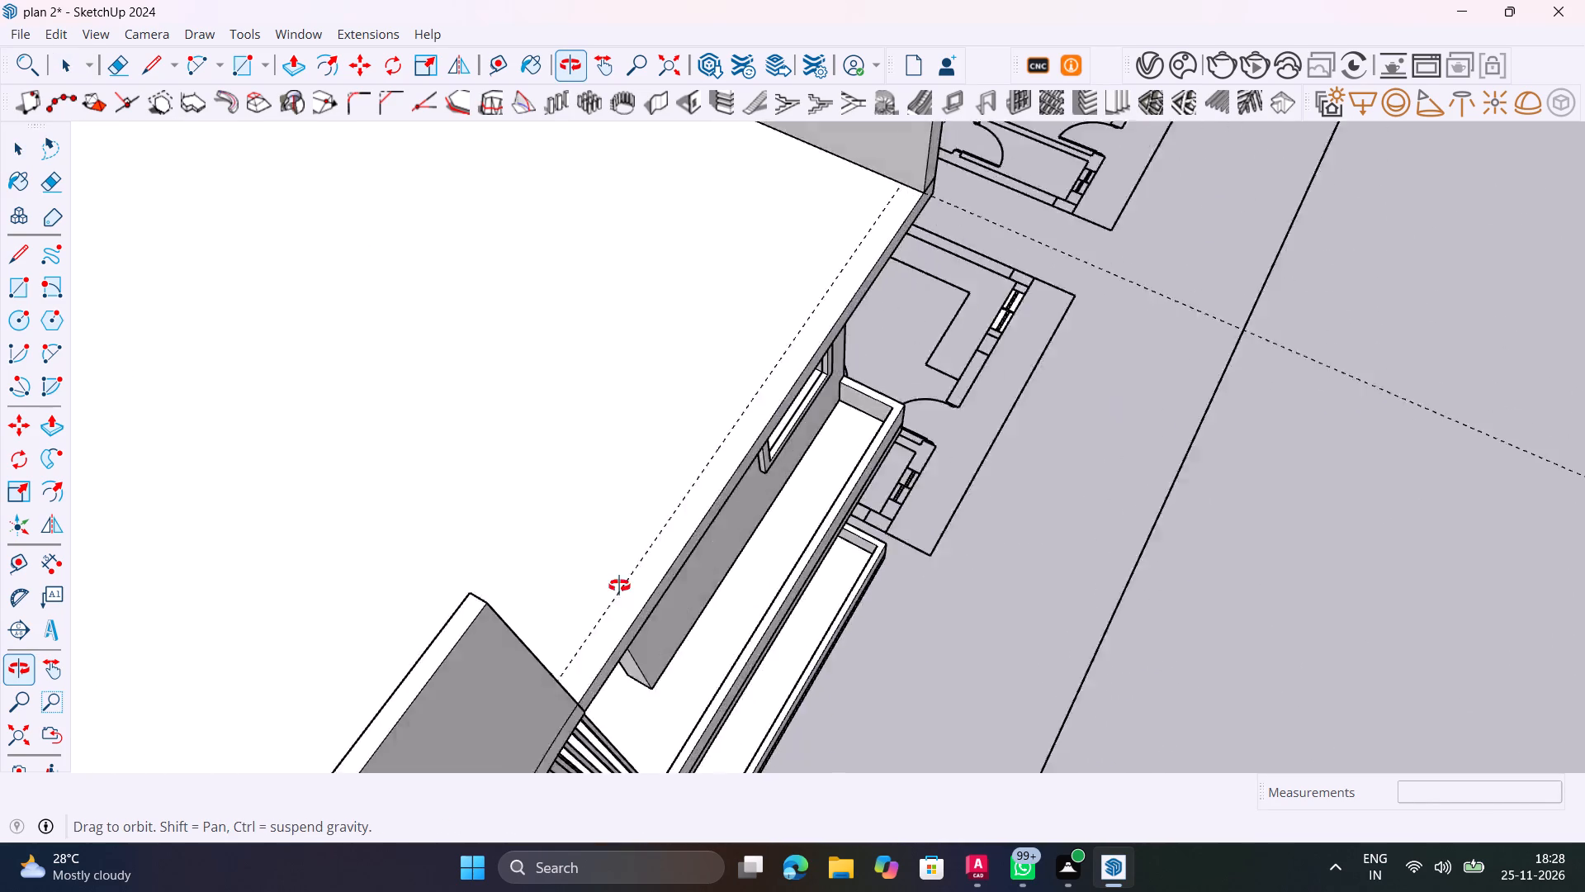
shift+middle_drag(619, 586, 899, 692)
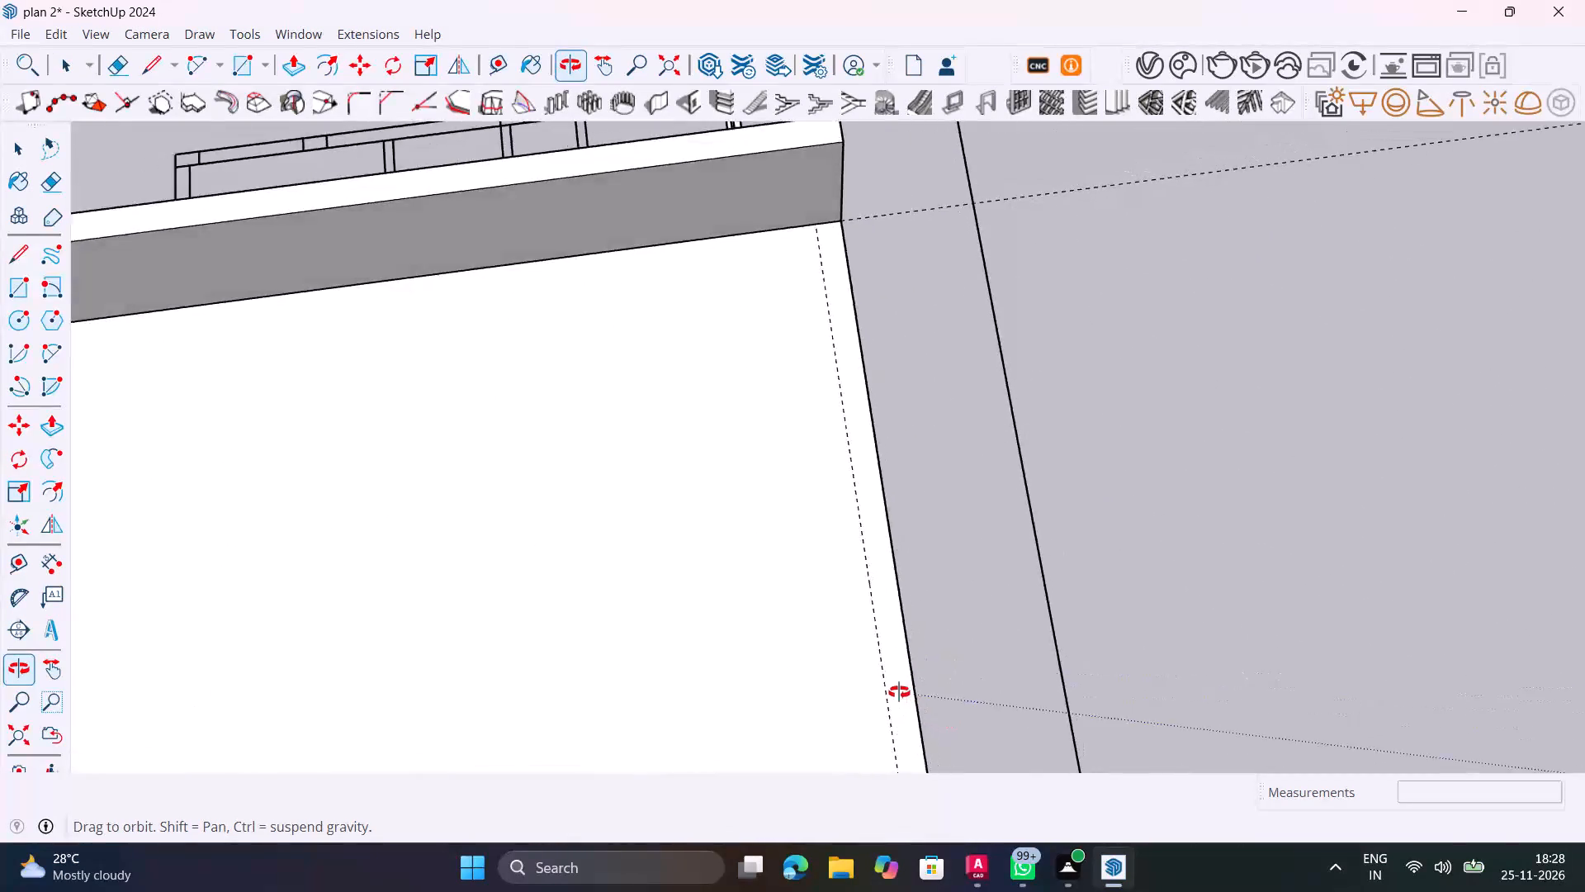
shift+middle_drag(899, 692, 741, 710)
middle_drag(864, 433, 431, 414)
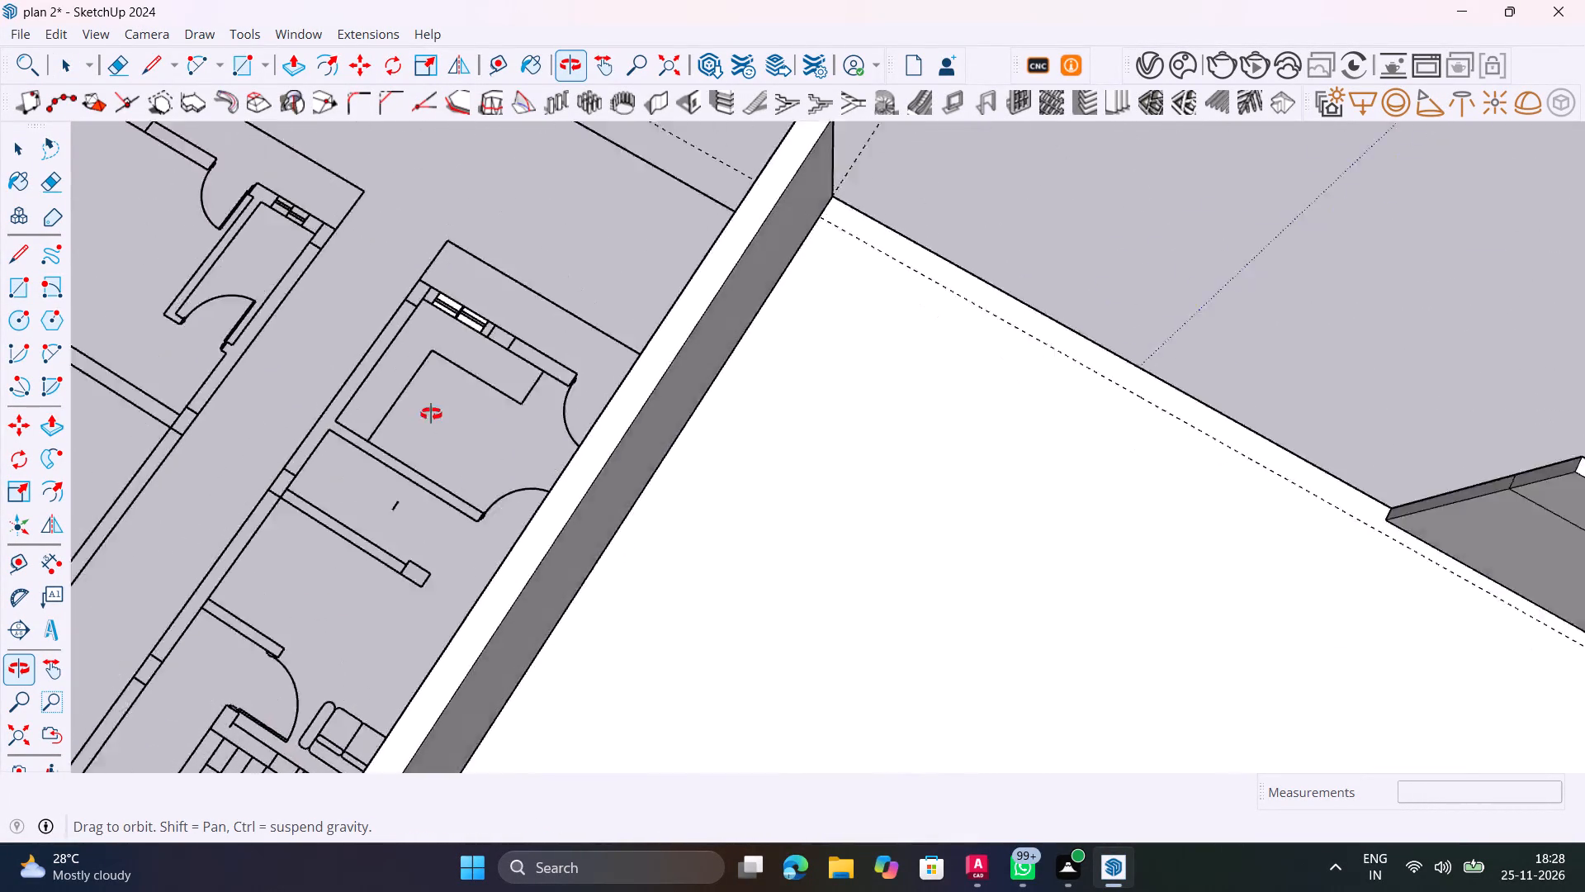
middle_drag(431, 414, 904, 379)
scroll(906, 380, down, 10)
shift+middle_drag(835, 434, 1116, 600)
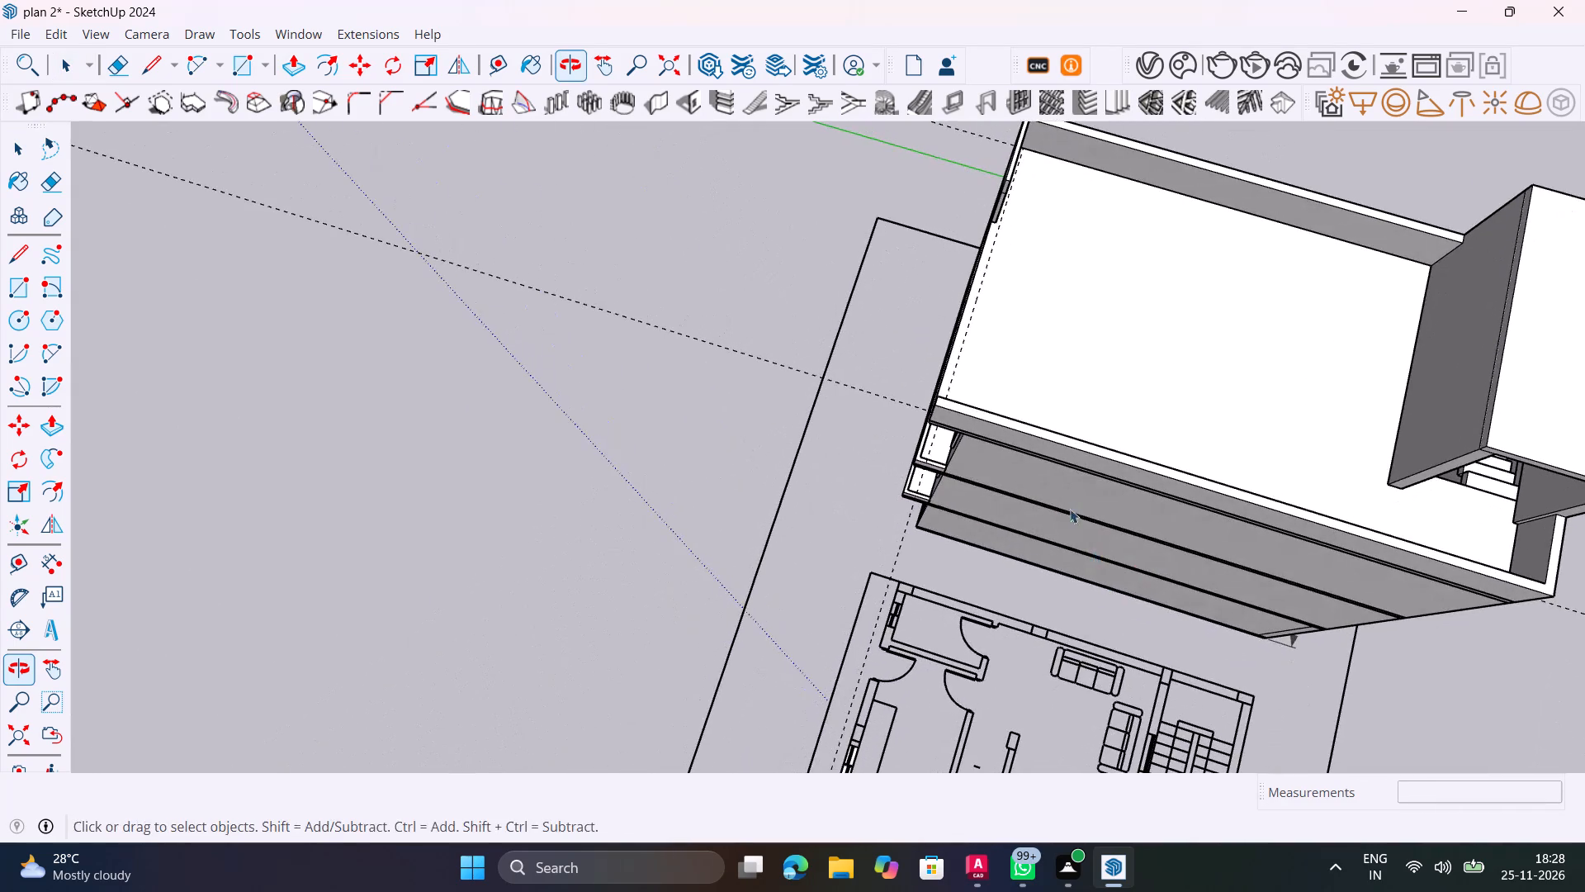
scroll(997, 231, up, 10)
middle_drag(887, 434, 513, 454)
scroll(525, 459, up, 1)
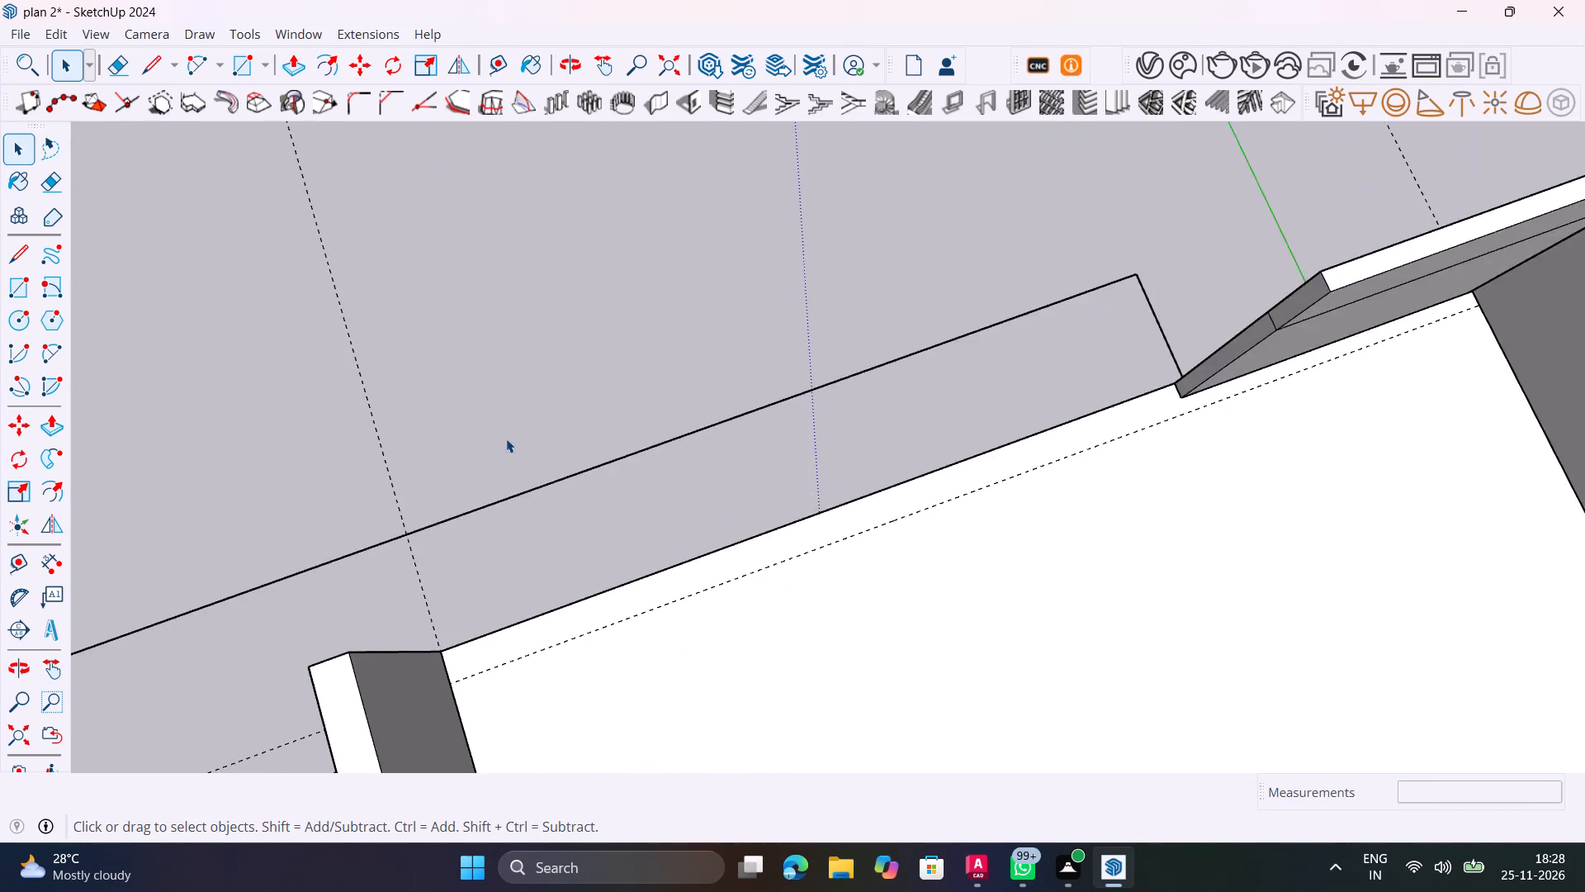
scroll(506, 439, down, 4)
Place a guide parallel to the far side parapet's inner base edge, about 11' 11 3/16" away, through the curved-screen wall's end corner.
key(t)
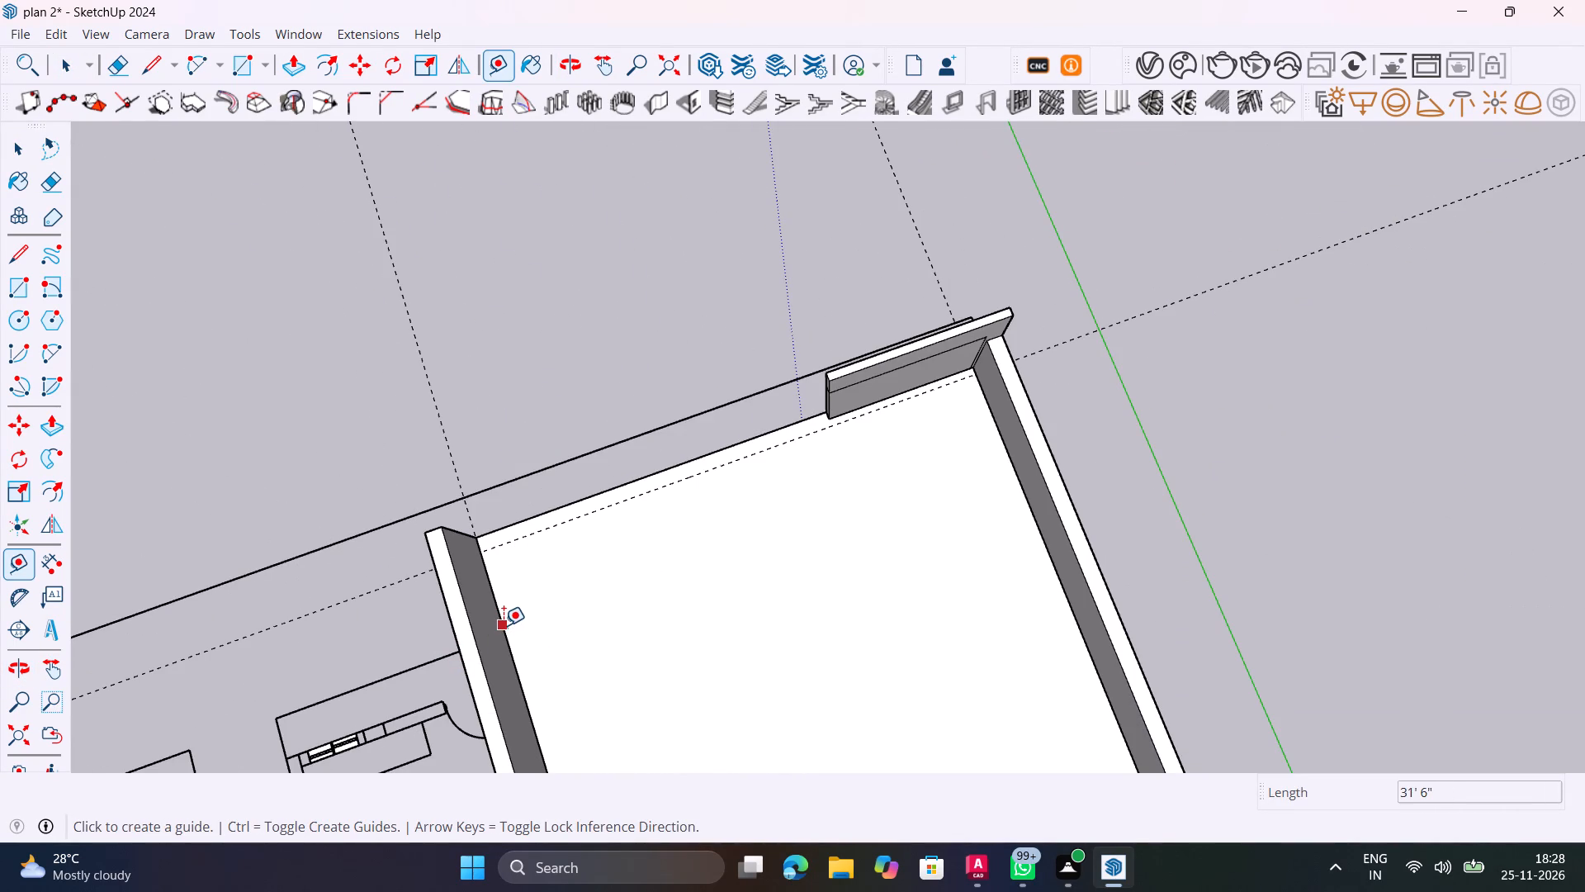
click(504, 625)
scroll(832, 420, up, 8)
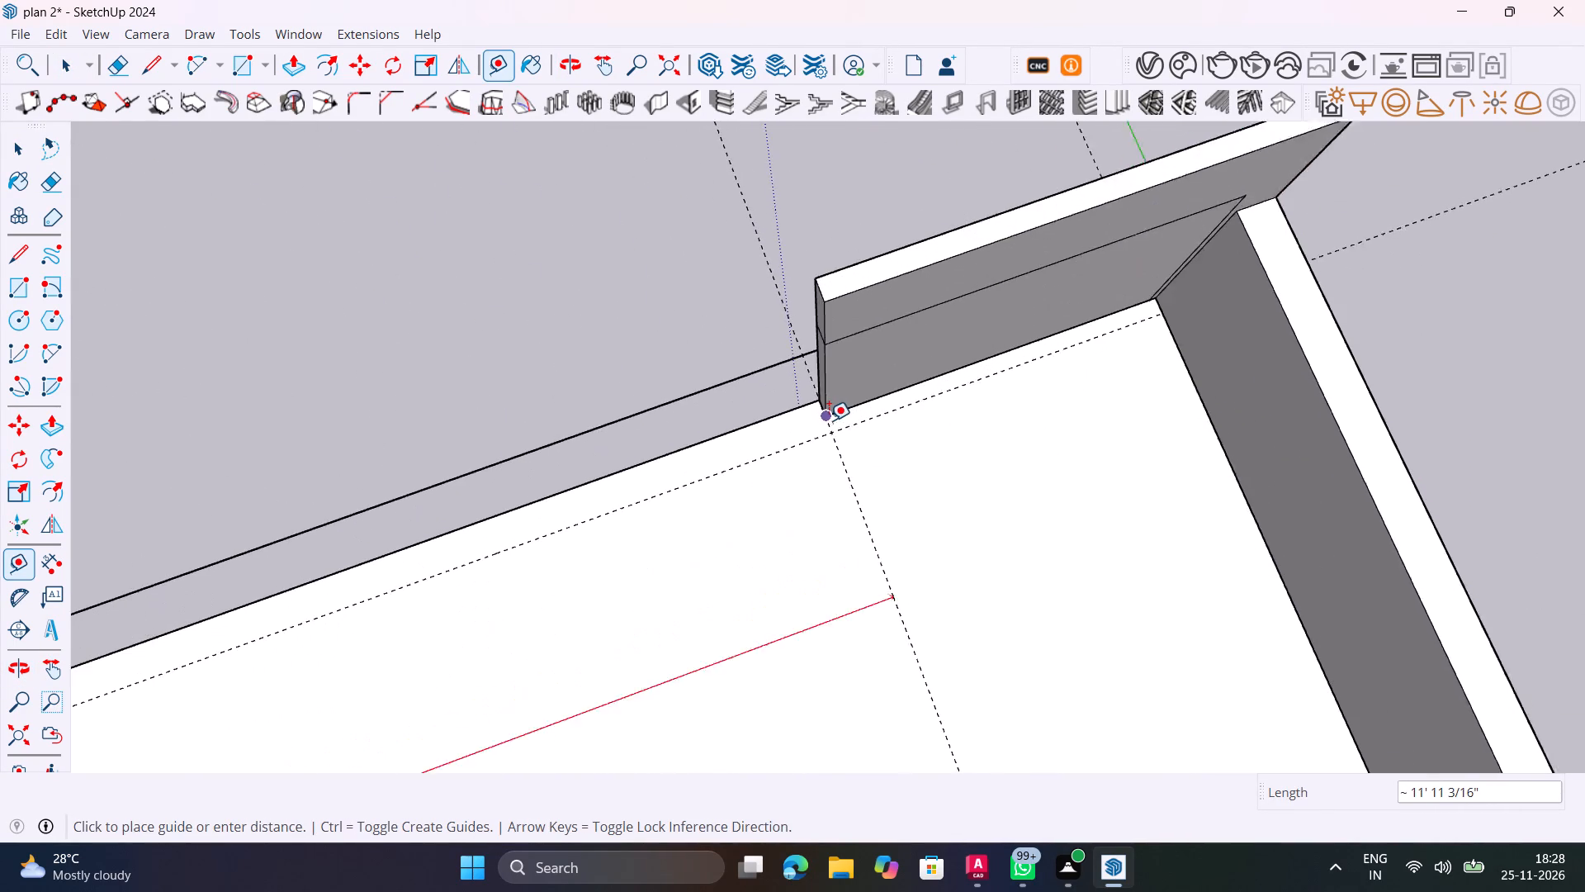
scroll(829, 420, up, 13)
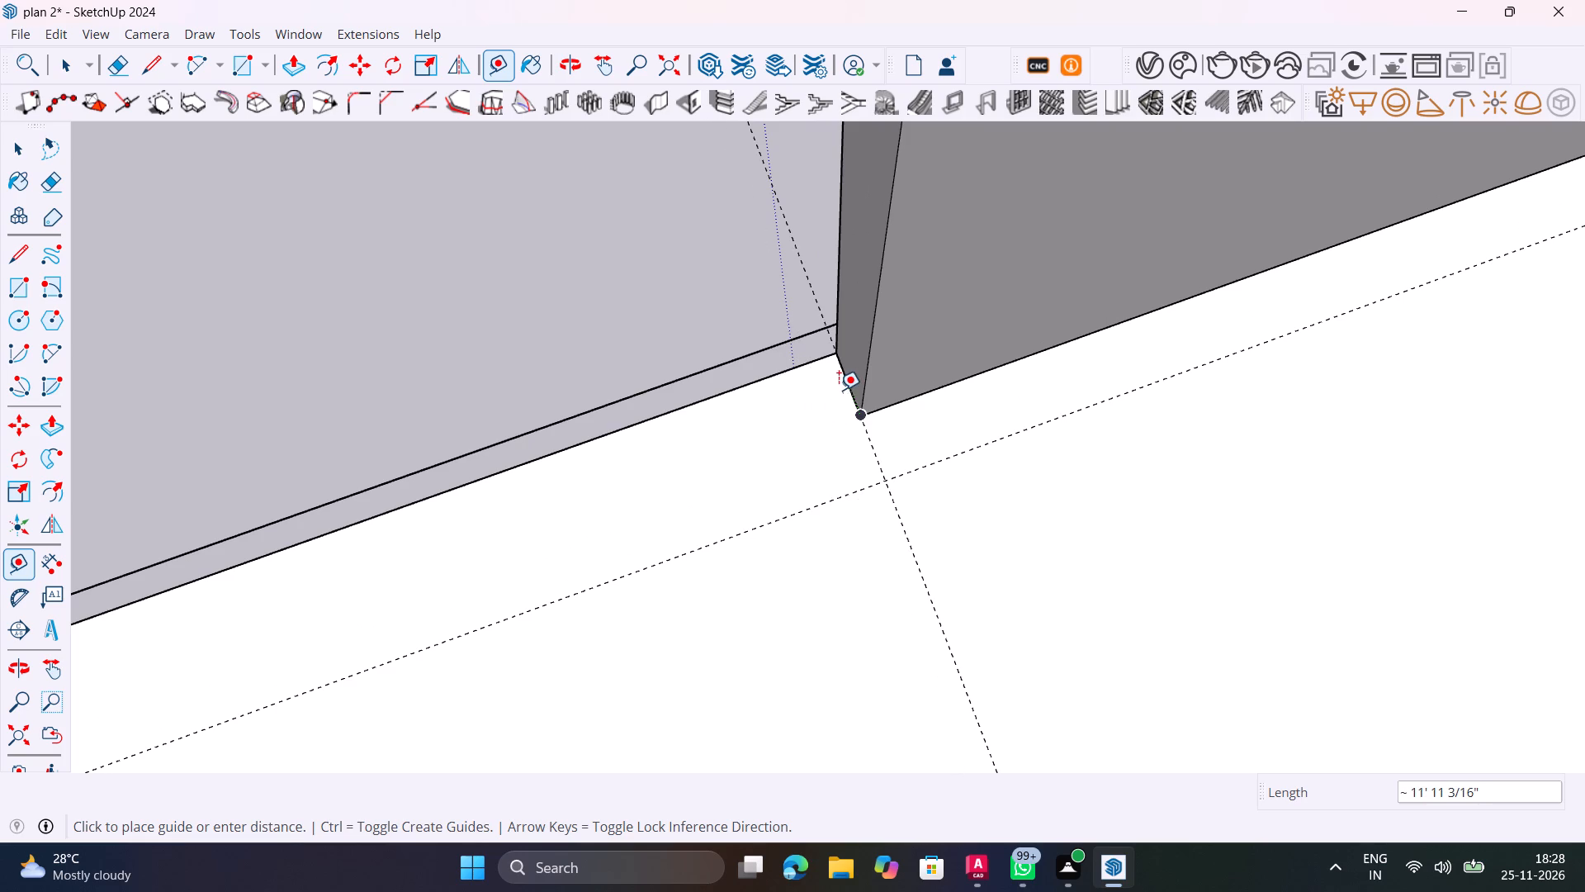
click(840, 390)
key(space)
Draw a rectangular strip along the roof's front edge from the guide intersection to the far side parapet's front corner.
key(r)
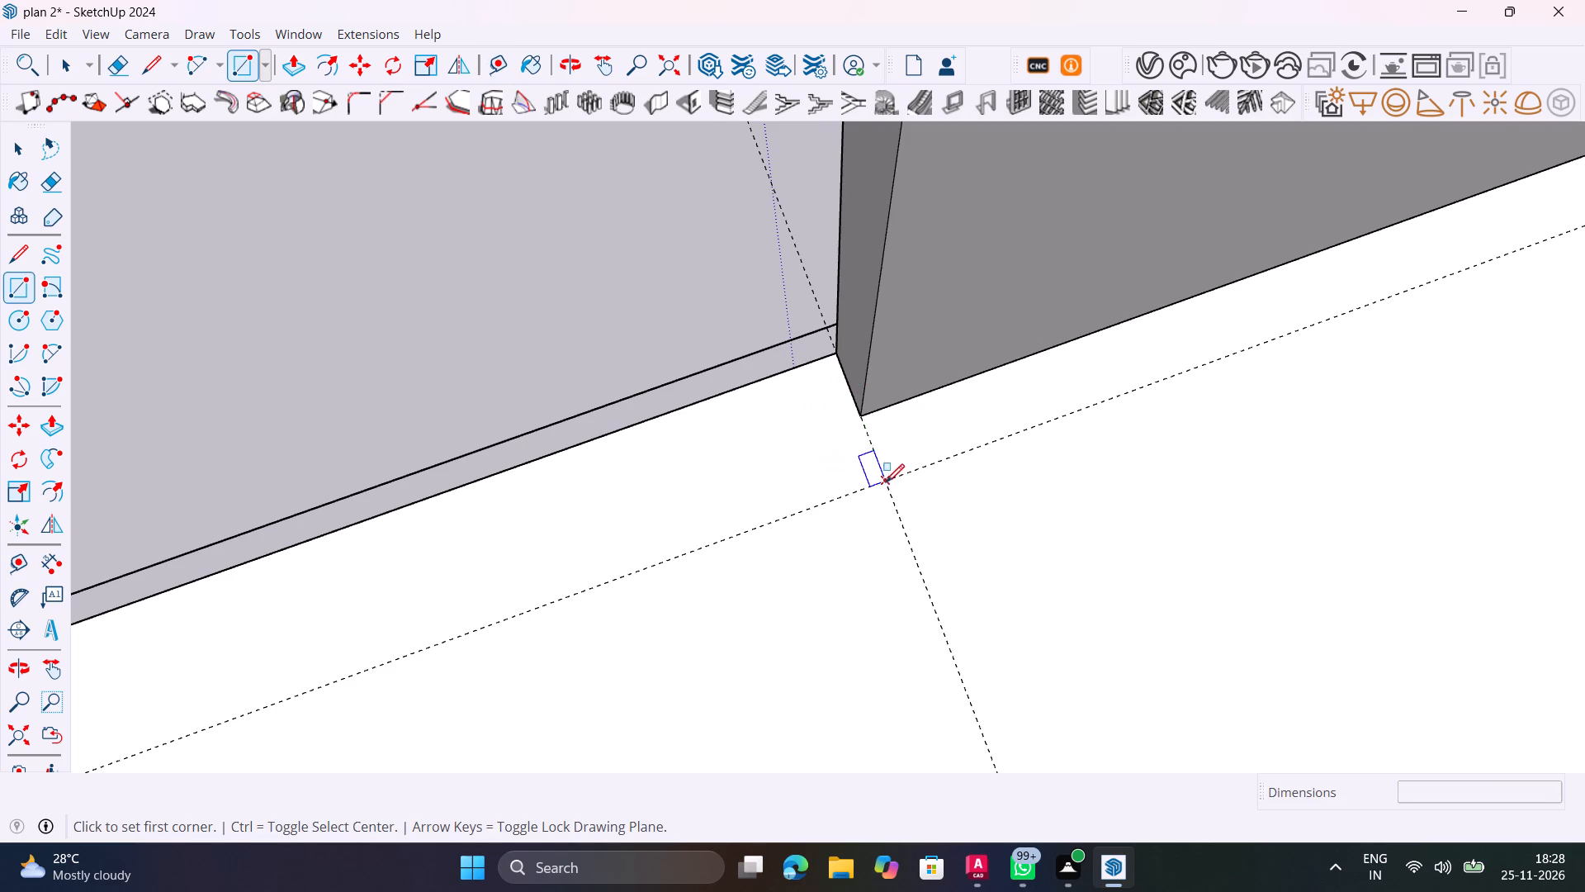
drag(887, 481, 879, 476)
scroll(612, 434, down, 20)
scroll(612, 434, down, 3)
shift+middle_drag(623, 436, 679, 457)
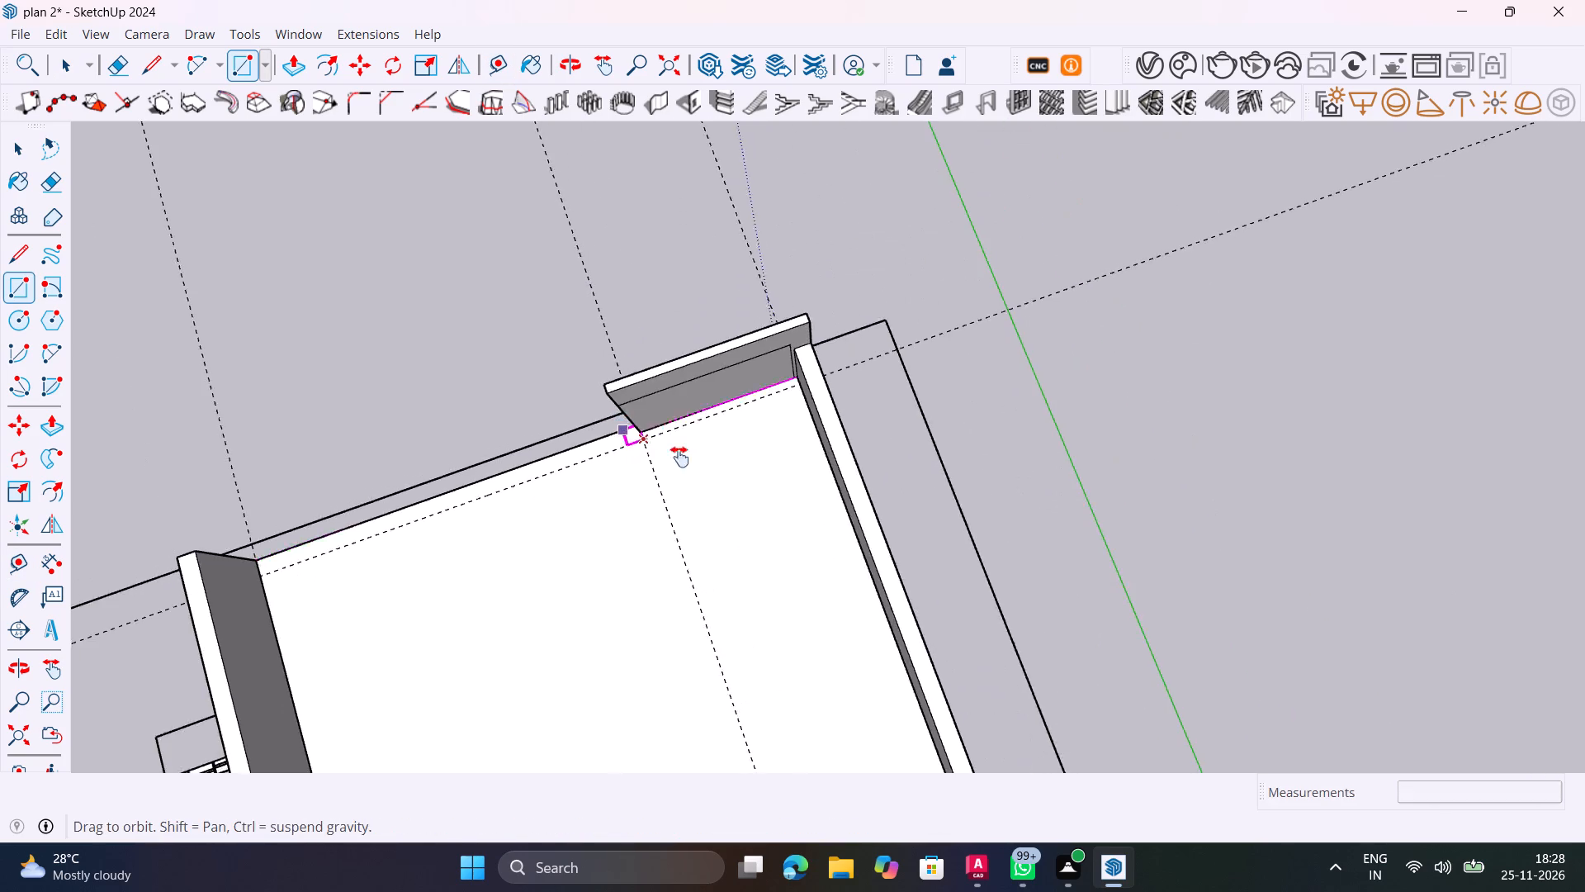
shift+middle_drag(679, 457, 916, 498)
scroll(540, 632, up, 19)
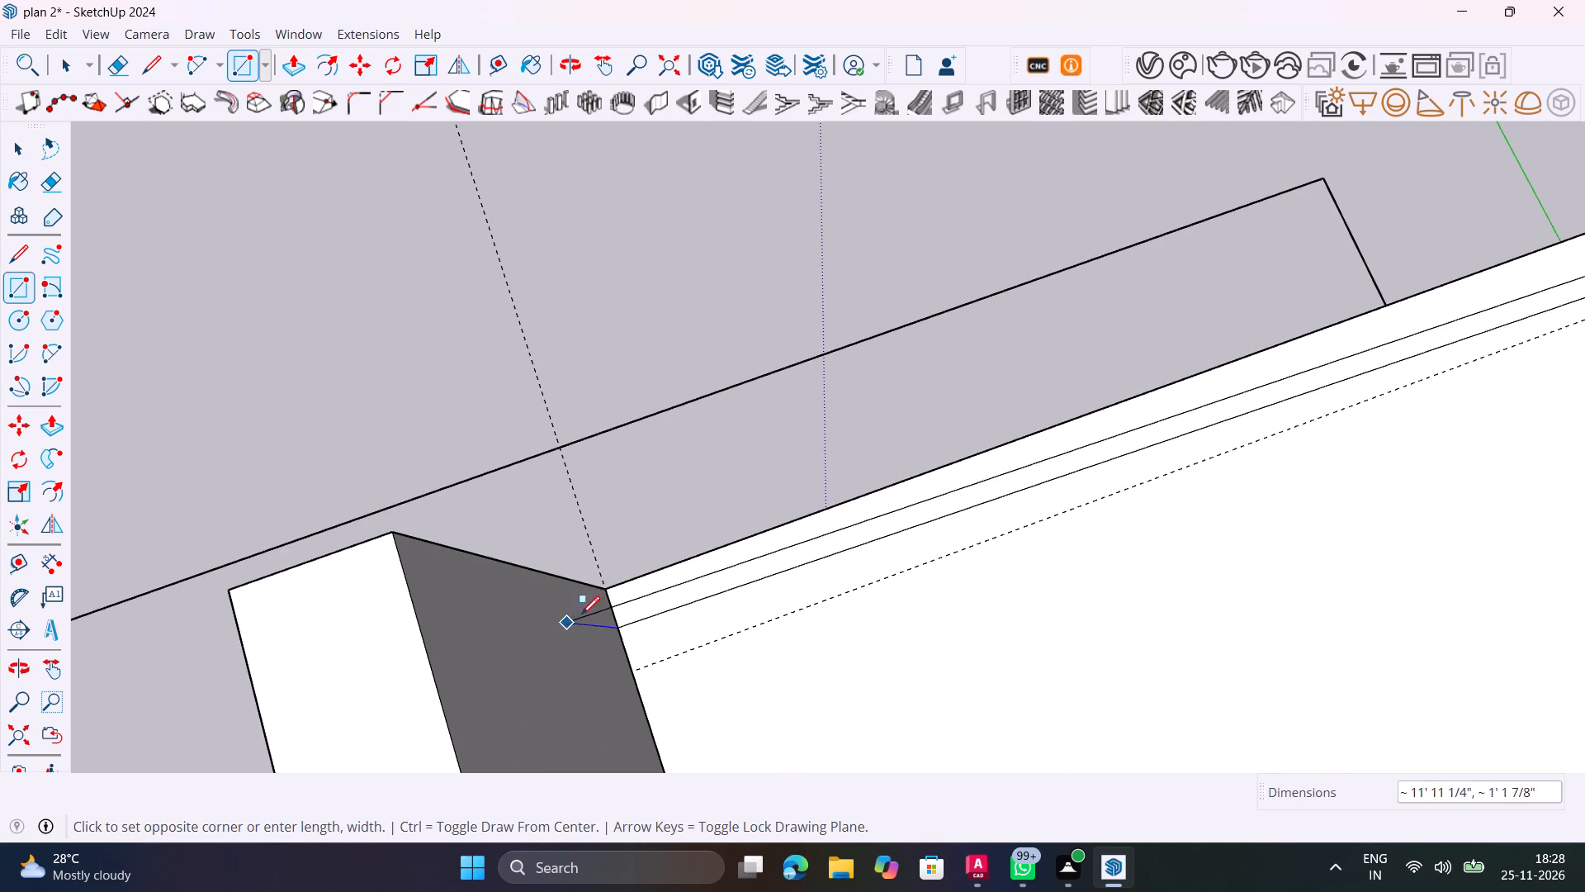
click(607, 586)
key(space)
Push/Pull the strip upward to the top of the side parapet to form the front parapet.
click(747, 592)
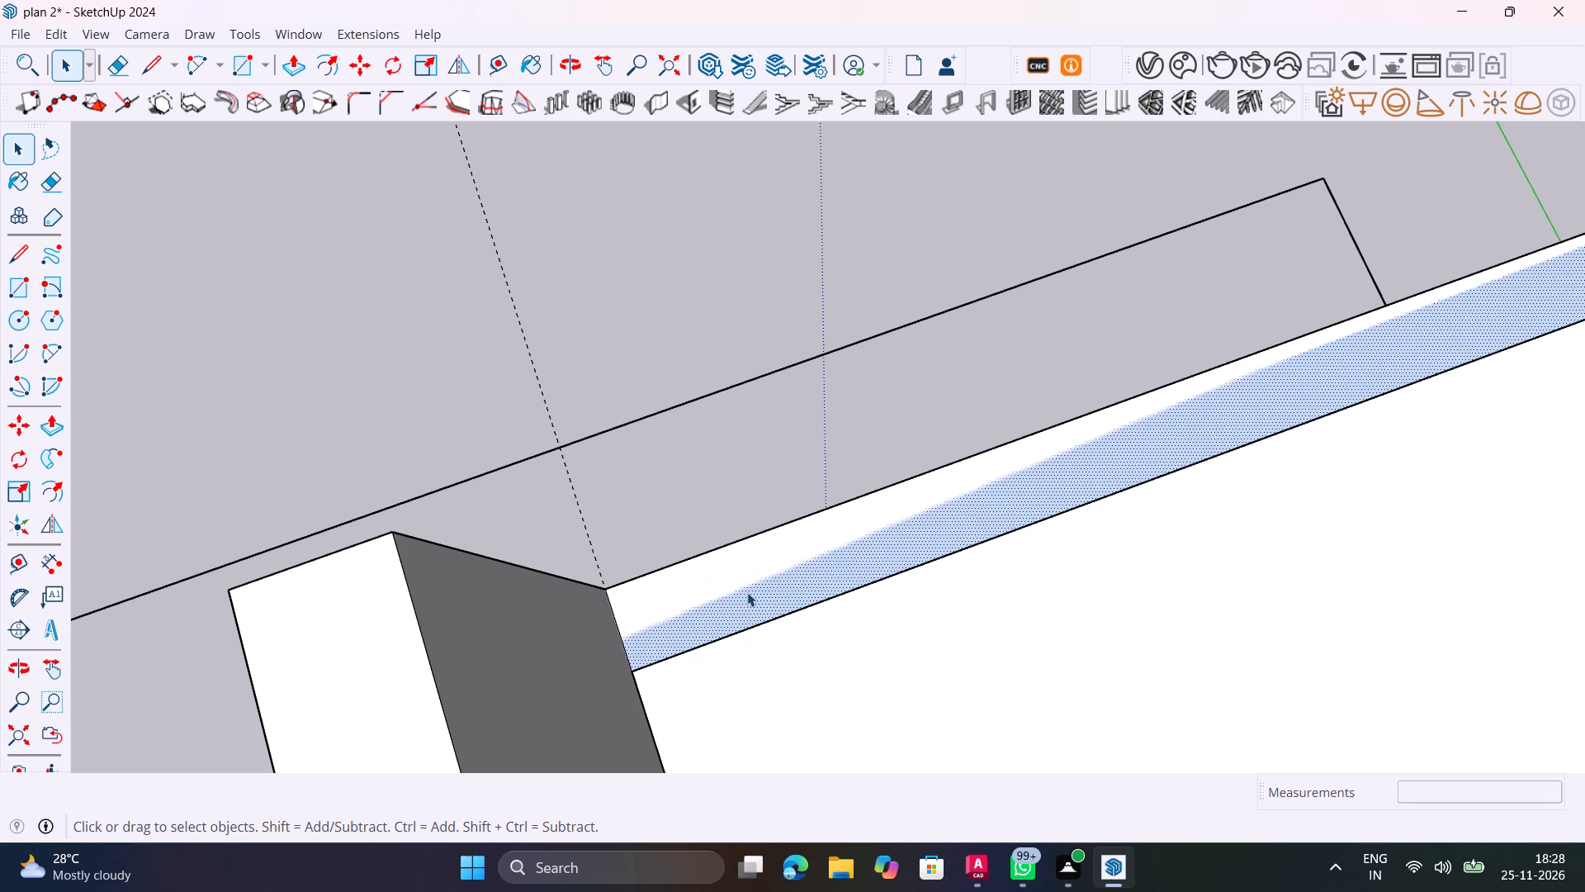
key(p)
click(747, 592)
scroll(642, 572, down, 4)
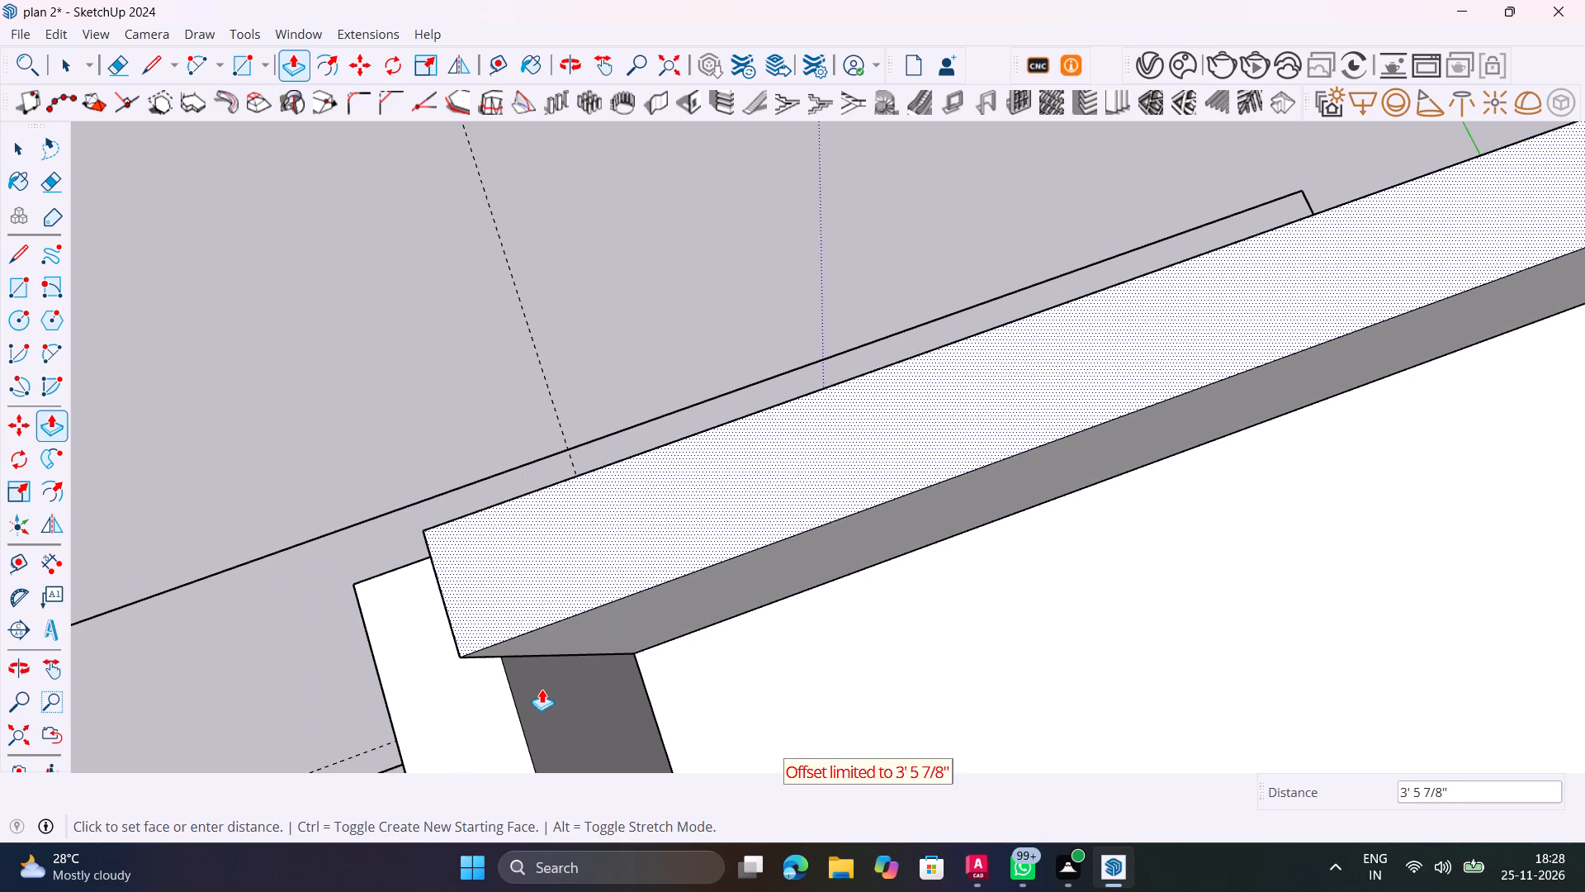
click(519, 728)
key(space)
Erase the seam lines on the top and outer face where the new front parapet meets the side parapet.
middle_drag(505, 687, 1204, 437)
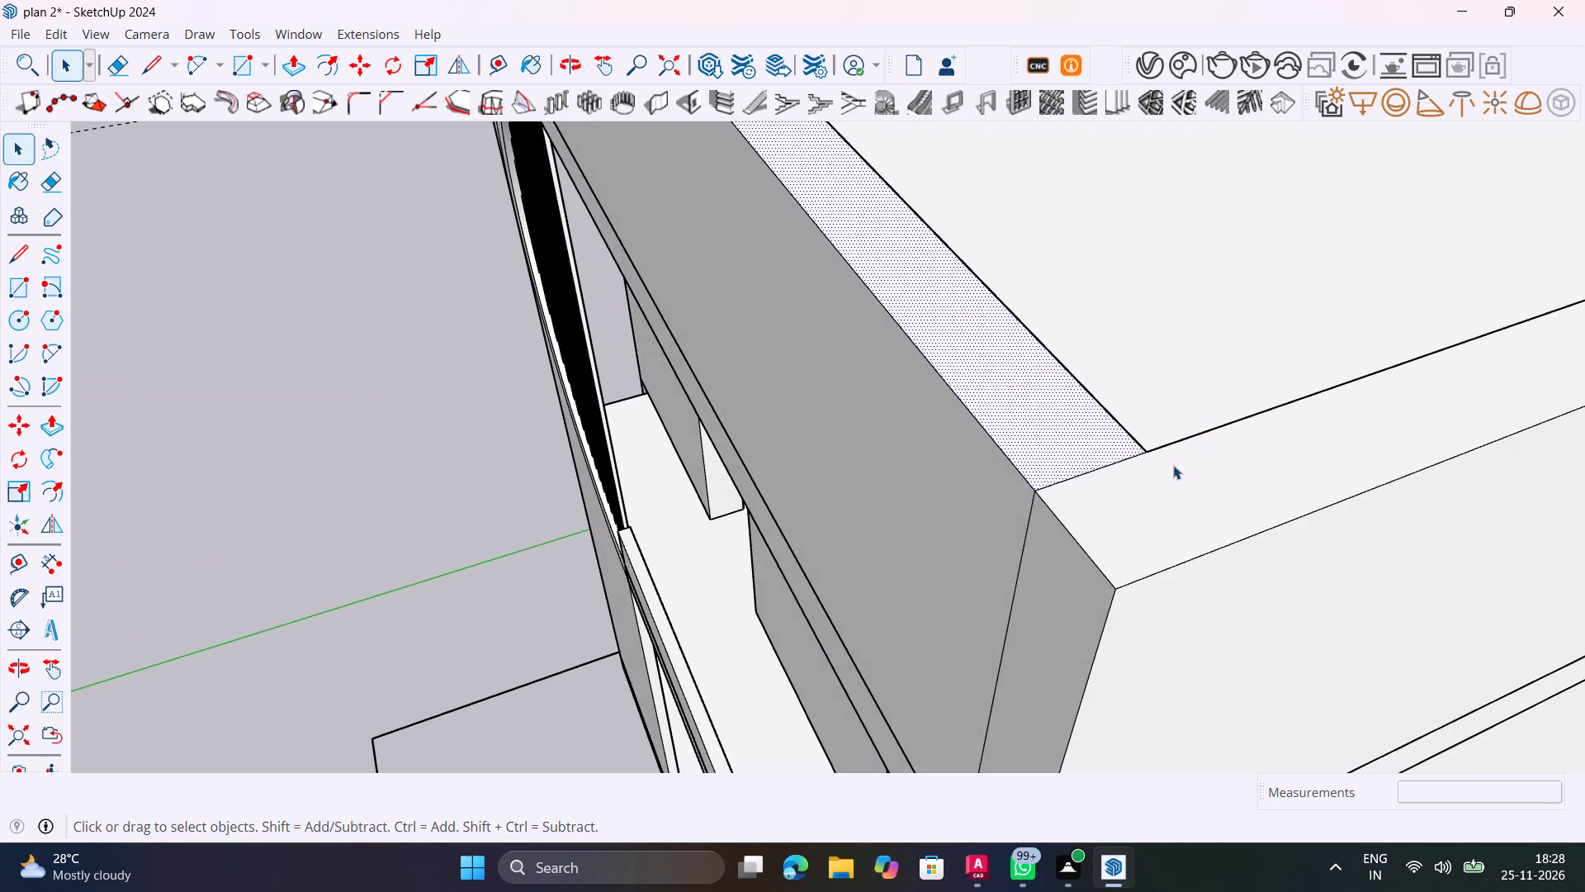
scroll(1152, 472, up, 5)
key(e)
drag(1114, 466, 1050, 403)
scroll(1043, 397, down, 5)
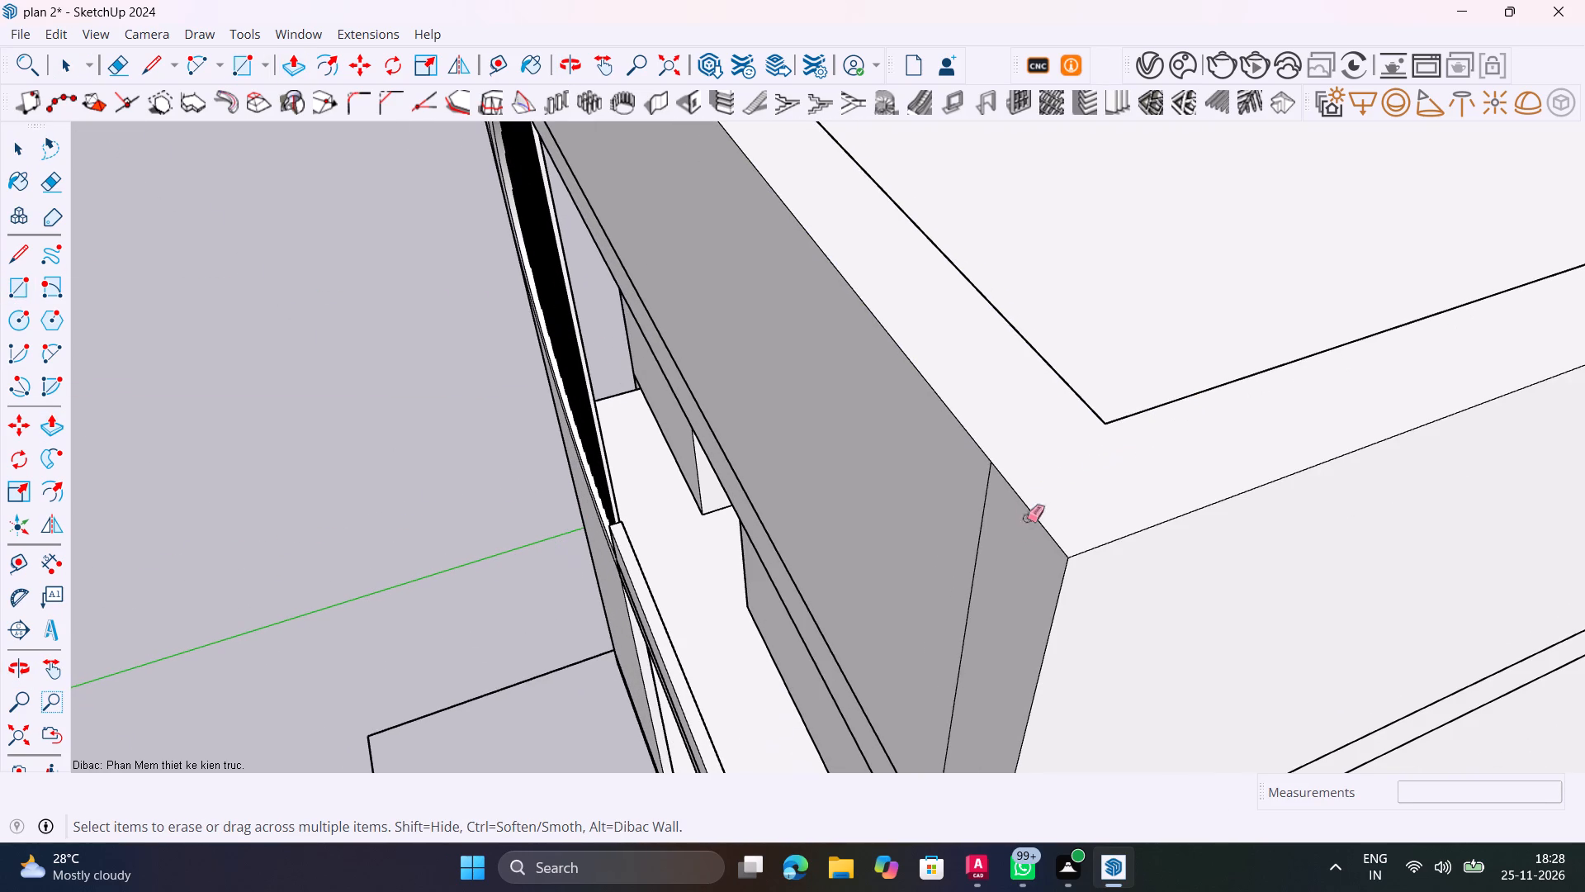
drag(1004, 569, 957, 531)
scroll(930, 508, down, 12)
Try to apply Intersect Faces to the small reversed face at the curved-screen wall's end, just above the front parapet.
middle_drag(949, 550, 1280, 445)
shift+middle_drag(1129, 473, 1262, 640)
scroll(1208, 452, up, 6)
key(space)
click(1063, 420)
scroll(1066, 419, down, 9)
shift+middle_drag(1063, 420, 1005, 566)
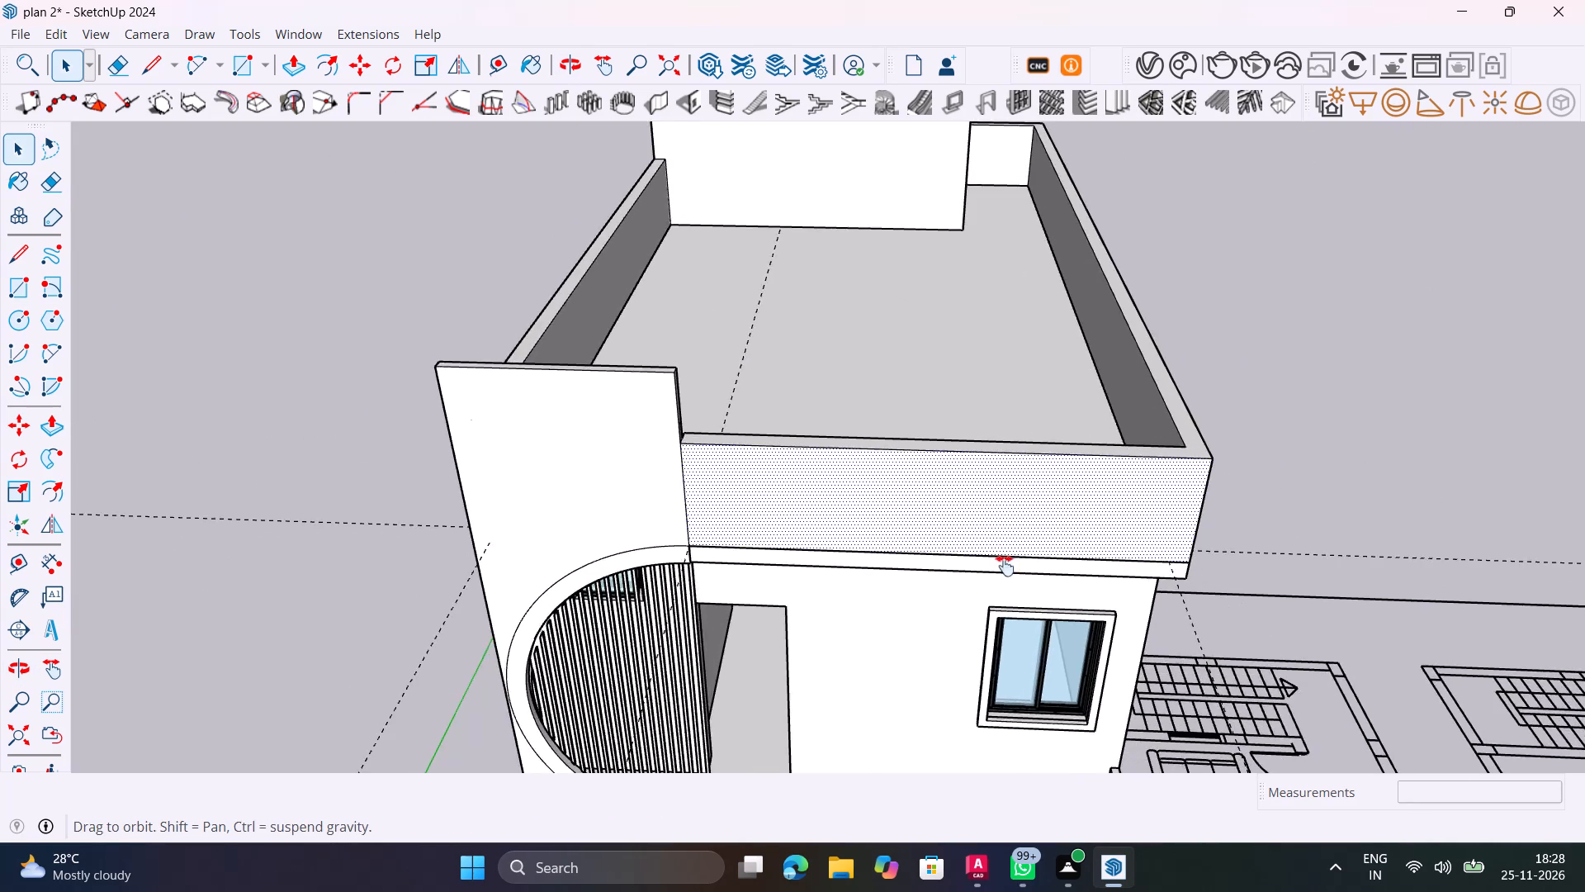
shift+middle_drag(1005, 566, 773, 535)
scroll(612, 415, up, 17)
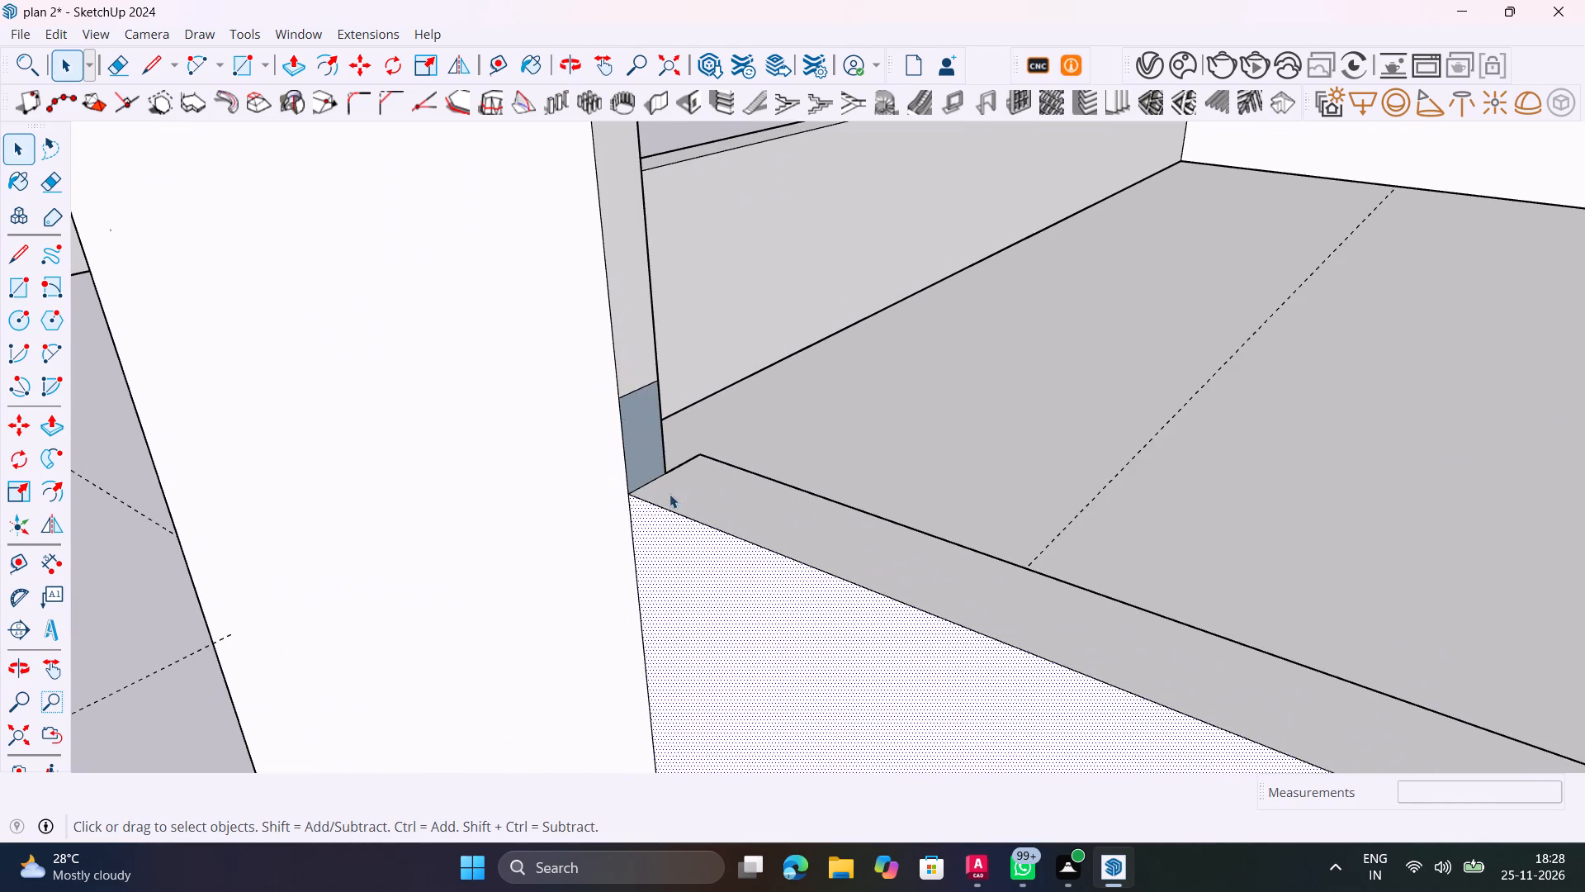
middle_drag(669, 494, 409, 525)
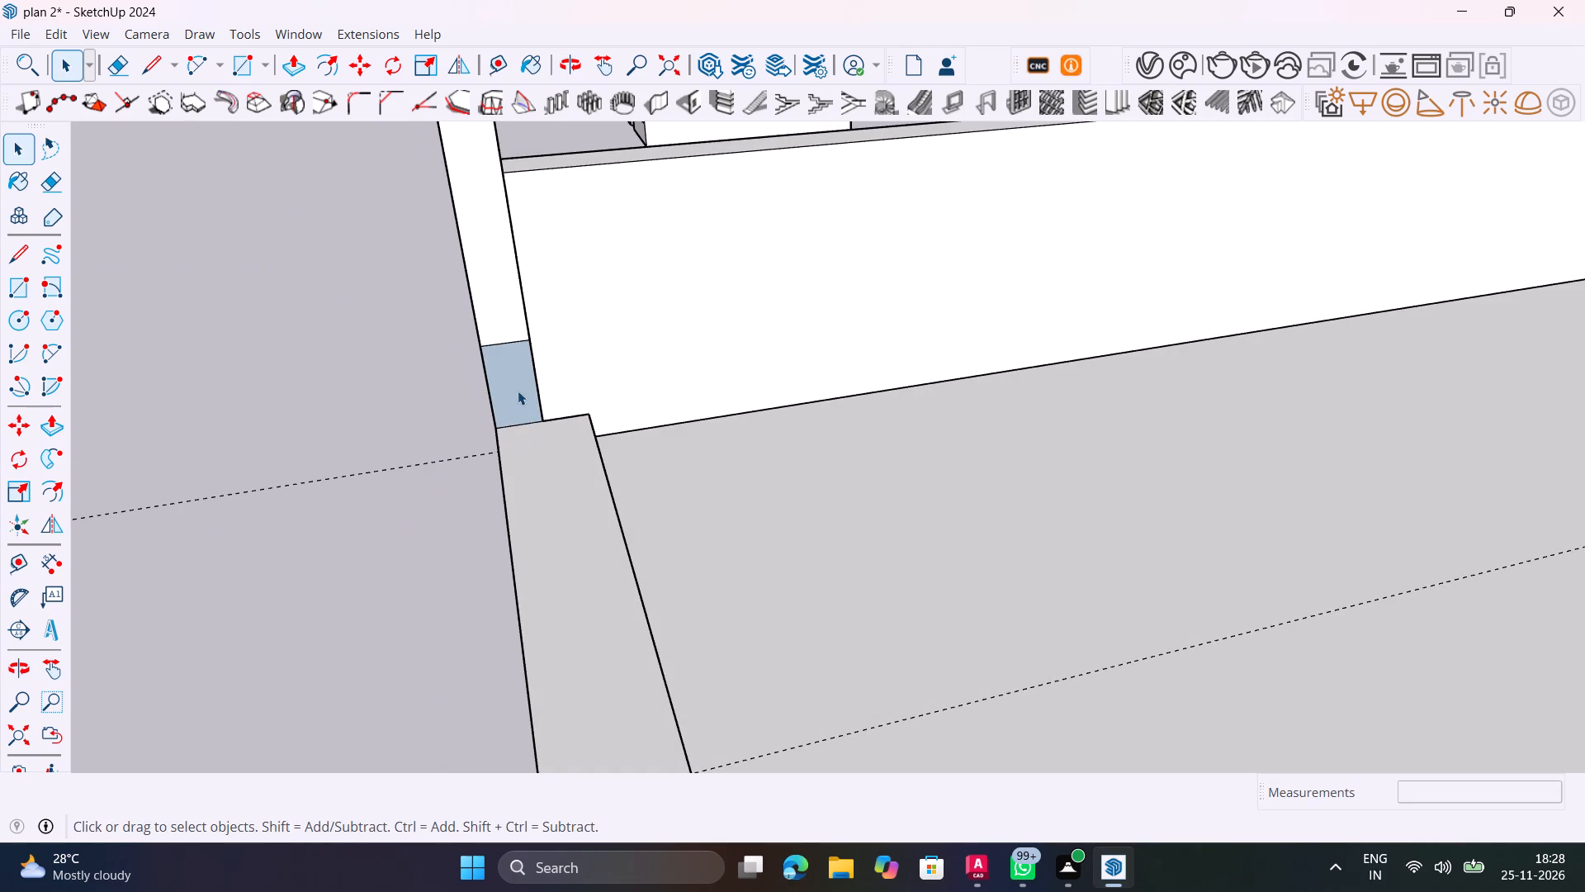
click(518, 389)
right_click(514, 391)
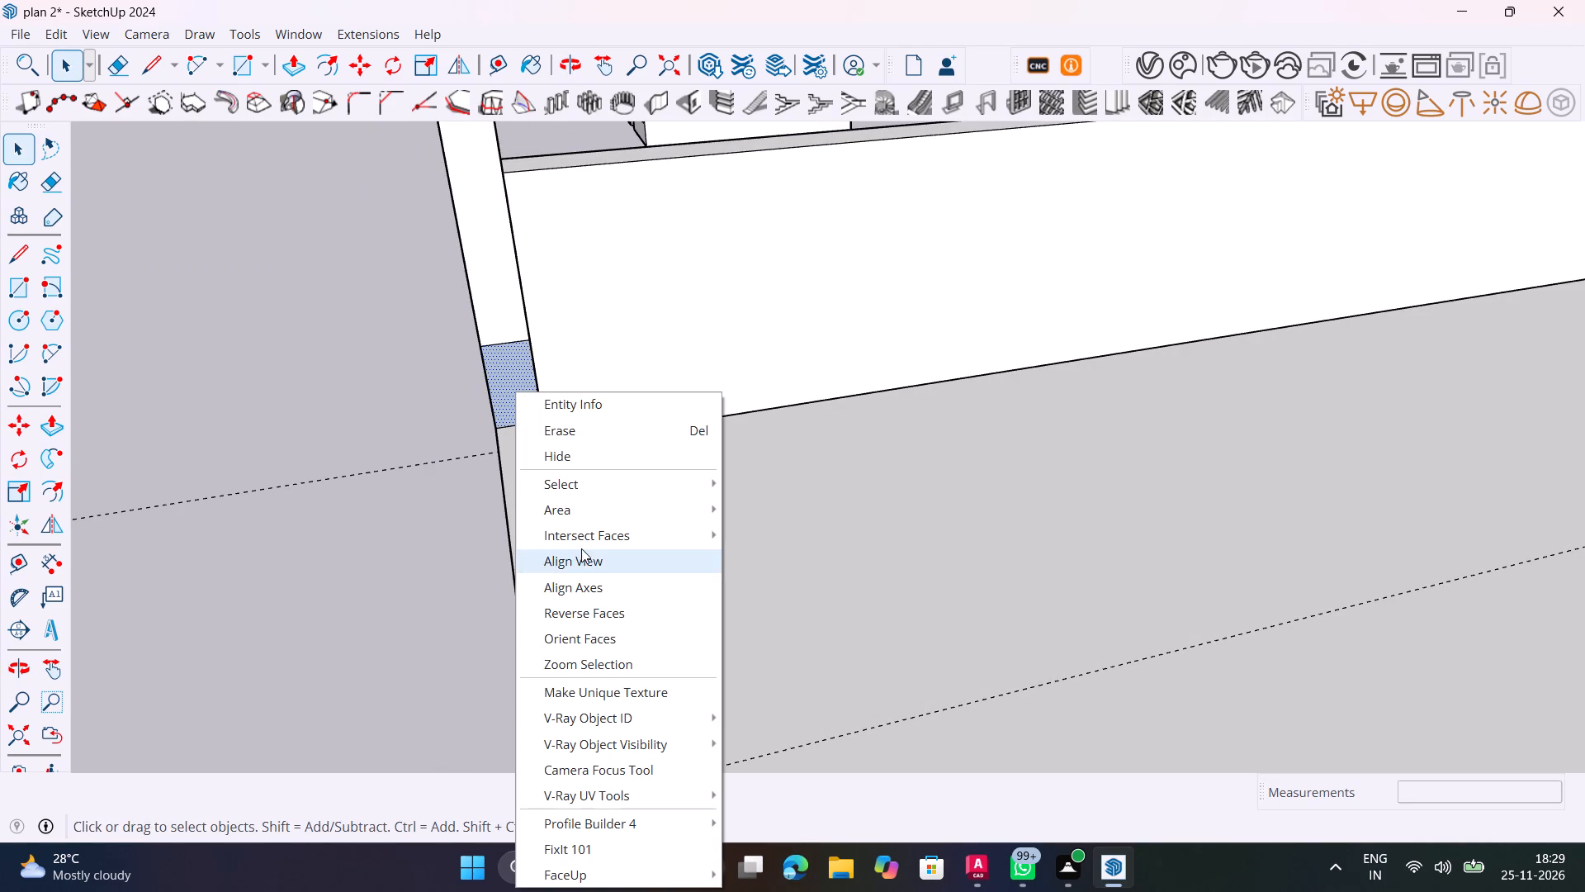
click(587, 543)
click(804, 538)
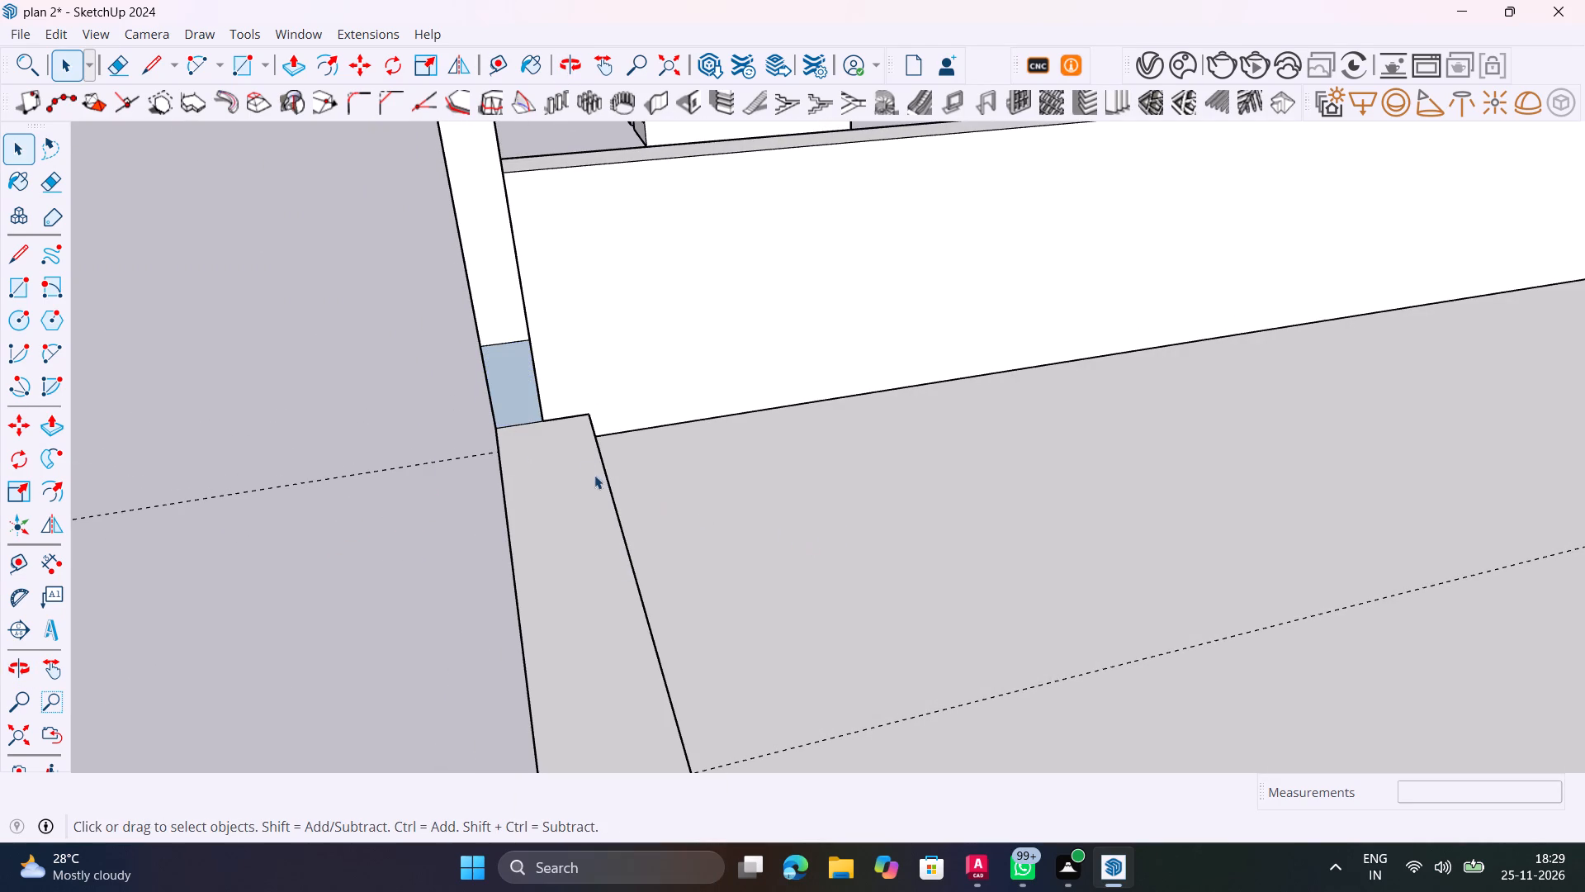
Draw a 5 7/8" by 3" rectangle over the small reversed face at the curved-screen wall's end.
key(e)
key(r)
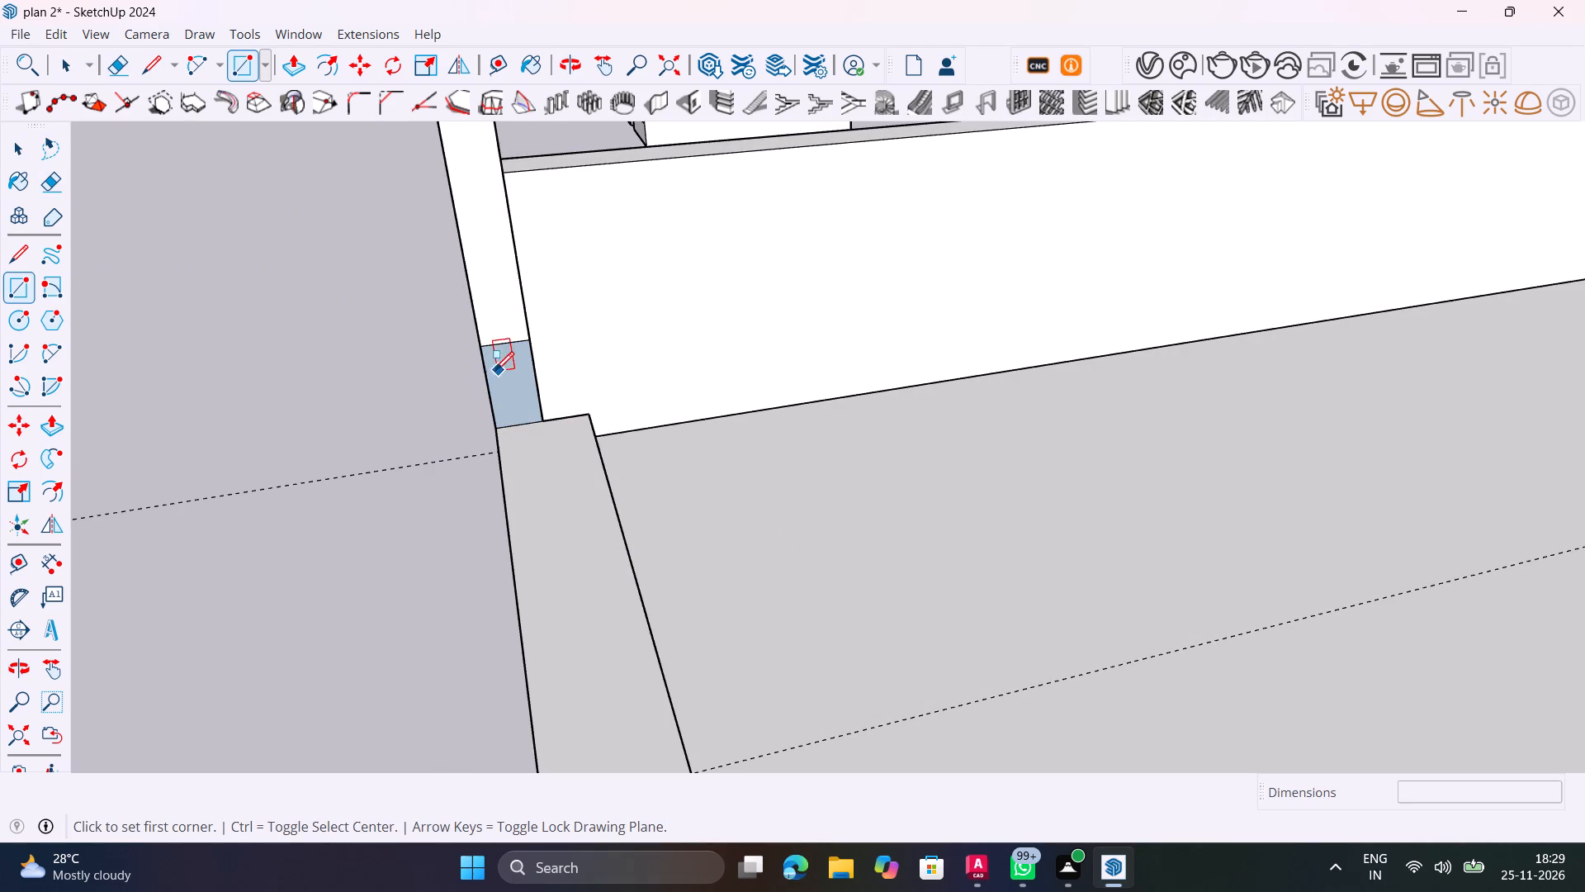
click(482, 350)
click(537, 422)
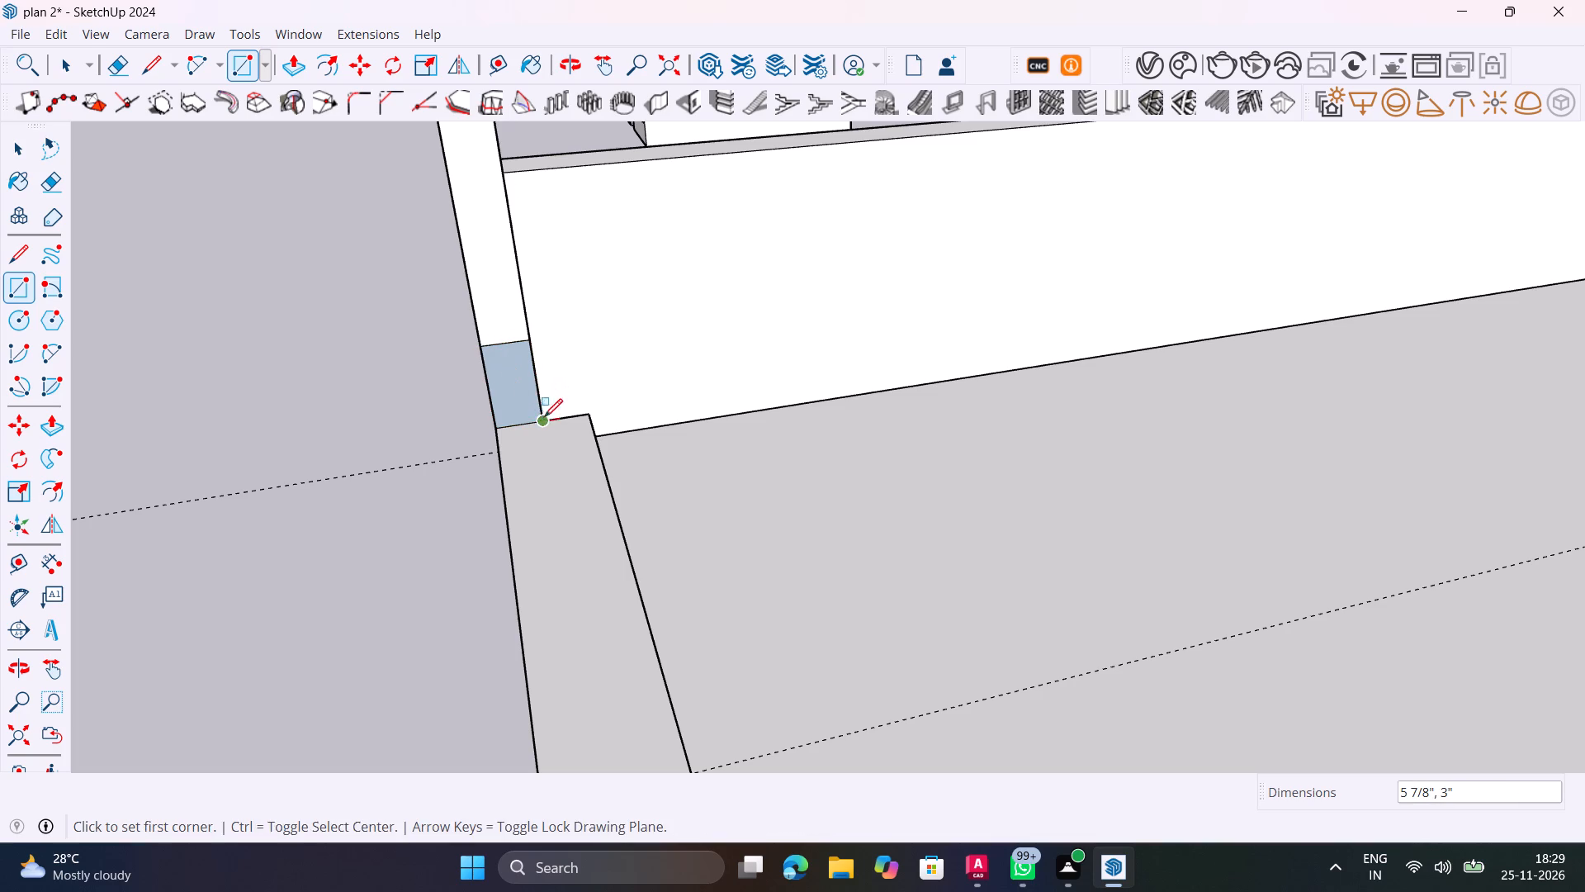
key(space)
Push/Pull the upper end face of the curved-screen wall back about 5' 6 13/16" to remove the wall's taller portion.
middle_drag(519, 433, 357, 452)
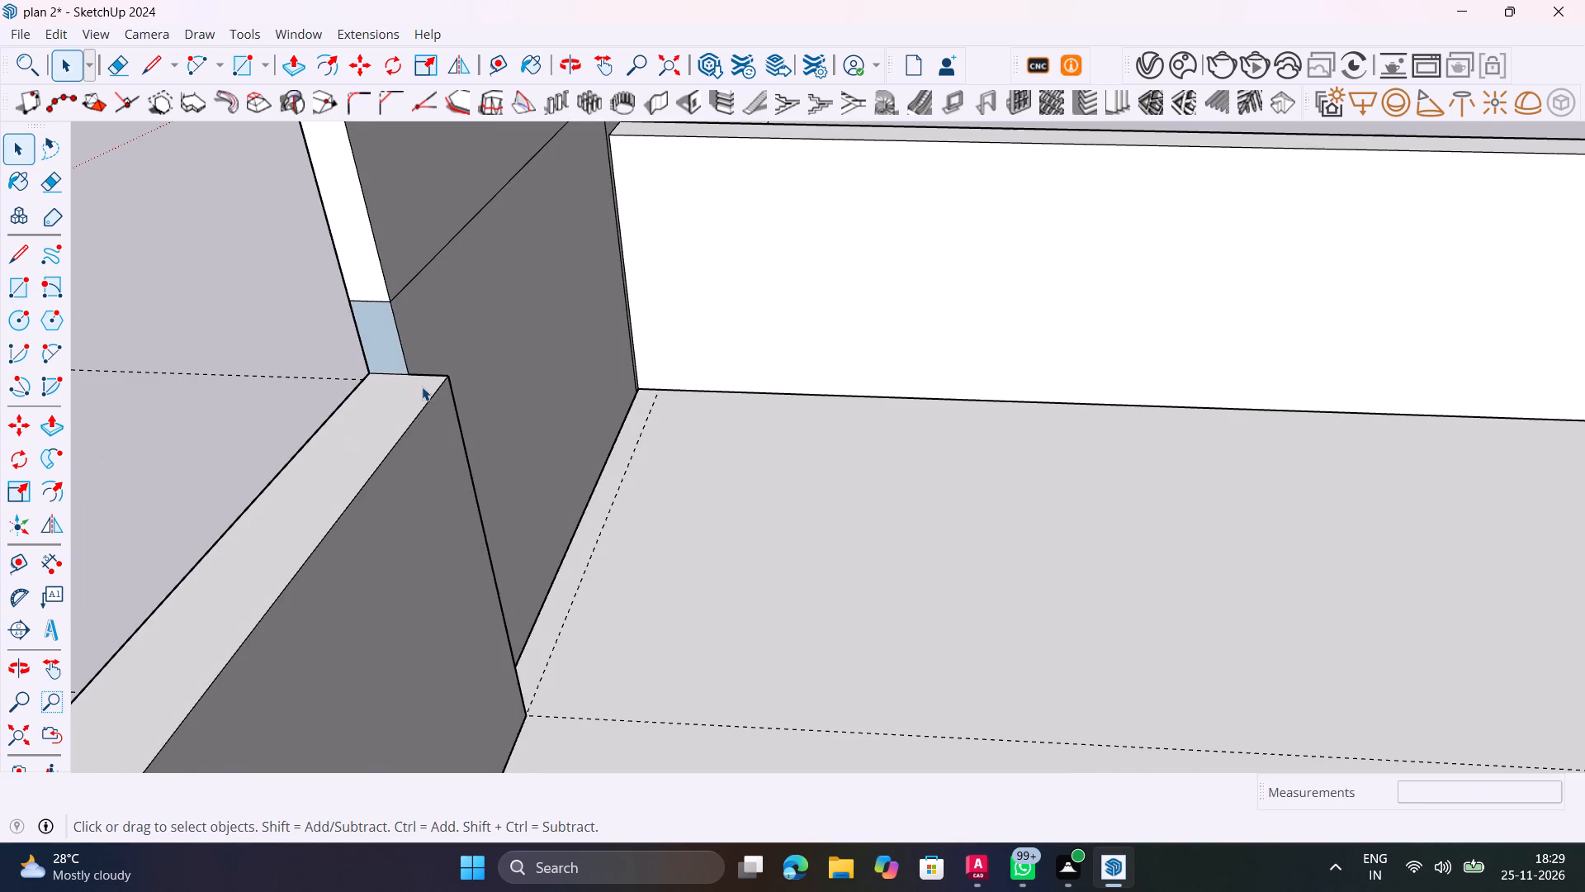
shift+middle_drag(438, 391, 472, 601)
key(space)
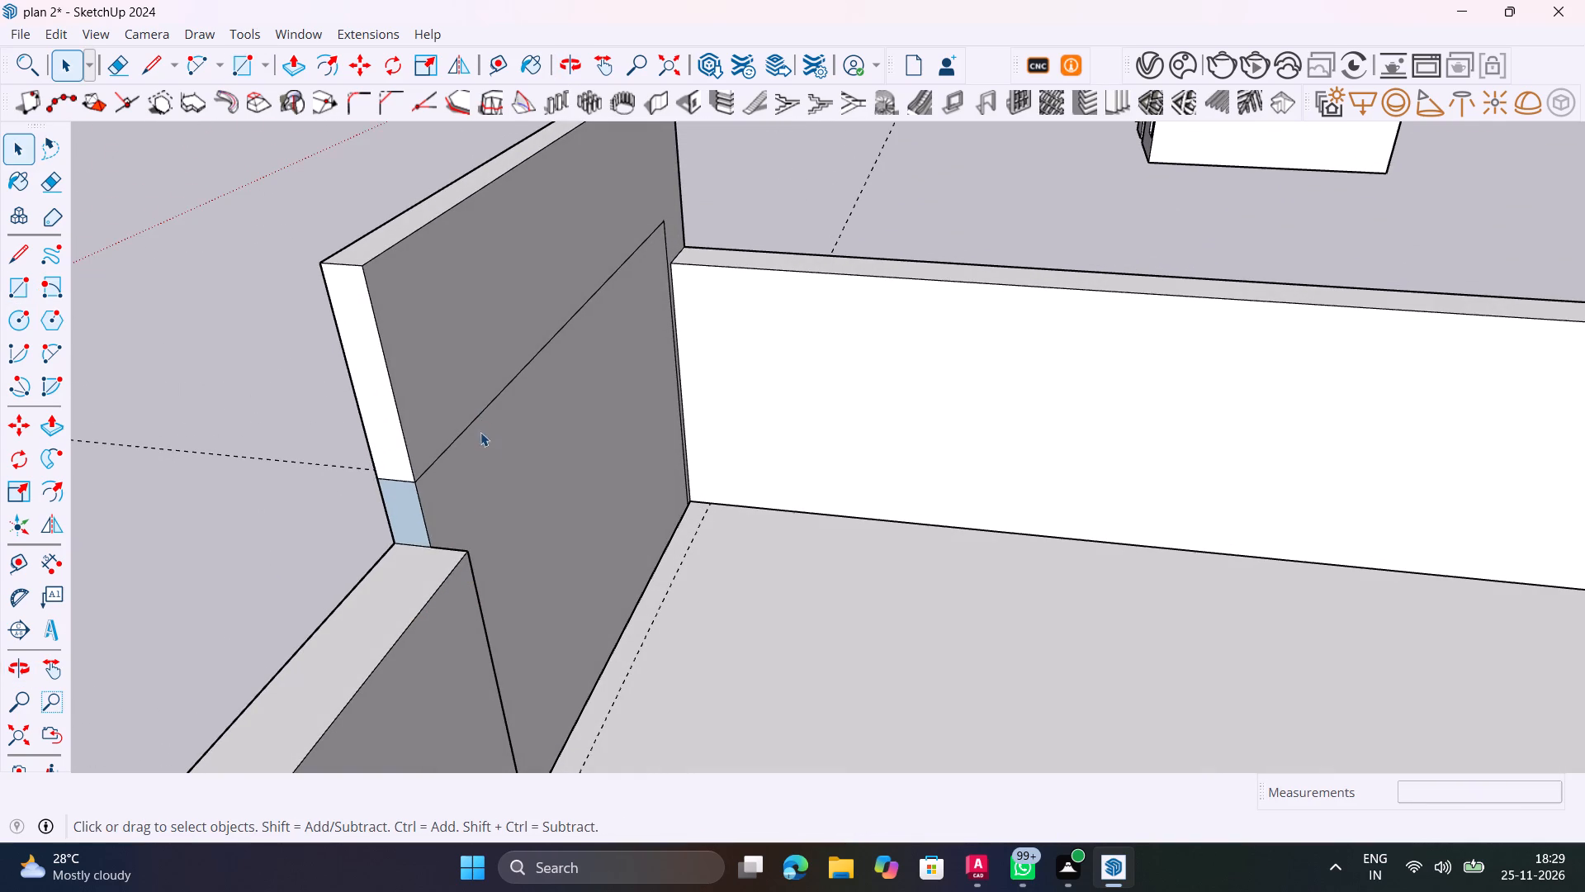
middle_drag(514, 440, 815, 439)
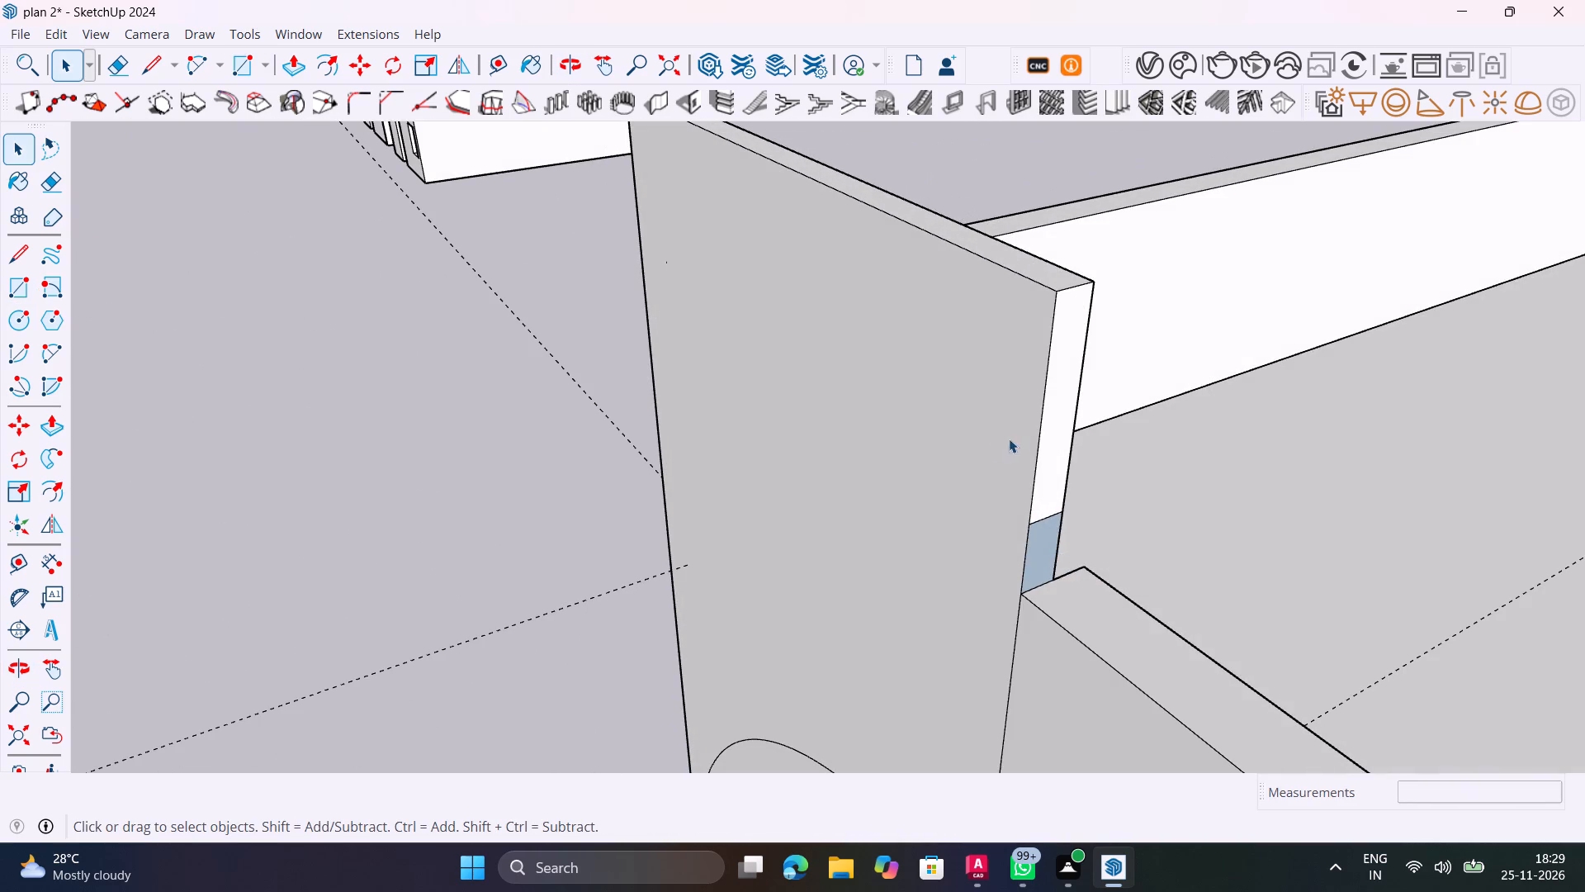
click(1059, 420)
key(p)
click(1058, 420)
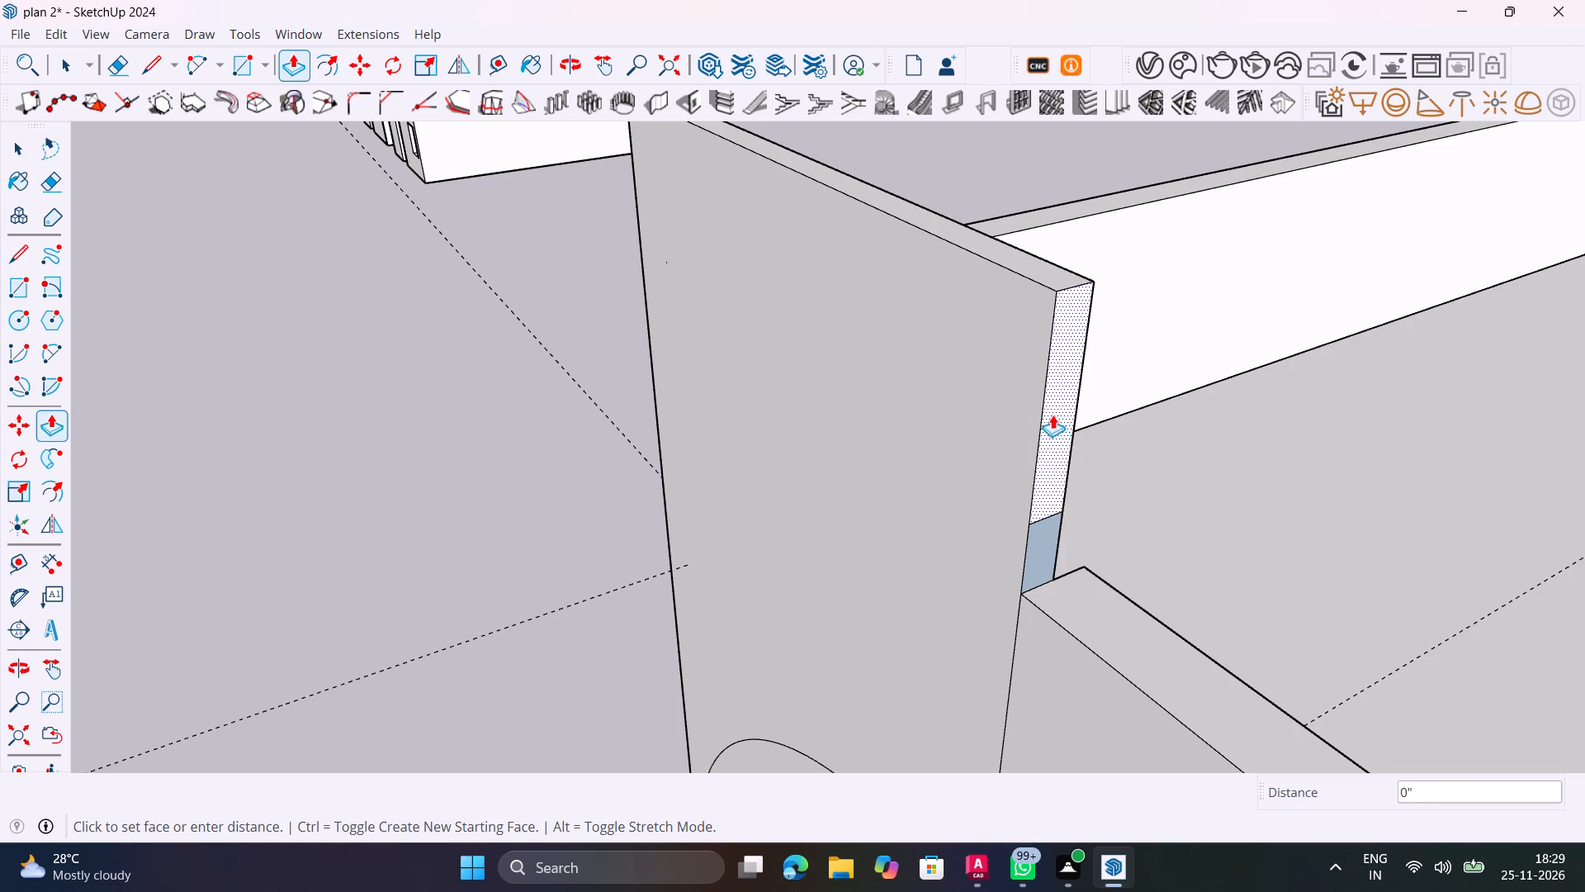
click(583, 203)
Erase the short seam line across the top of the lowered curved-screen wall near its outer corner.
middle_drag(665, 440, 802, 453)
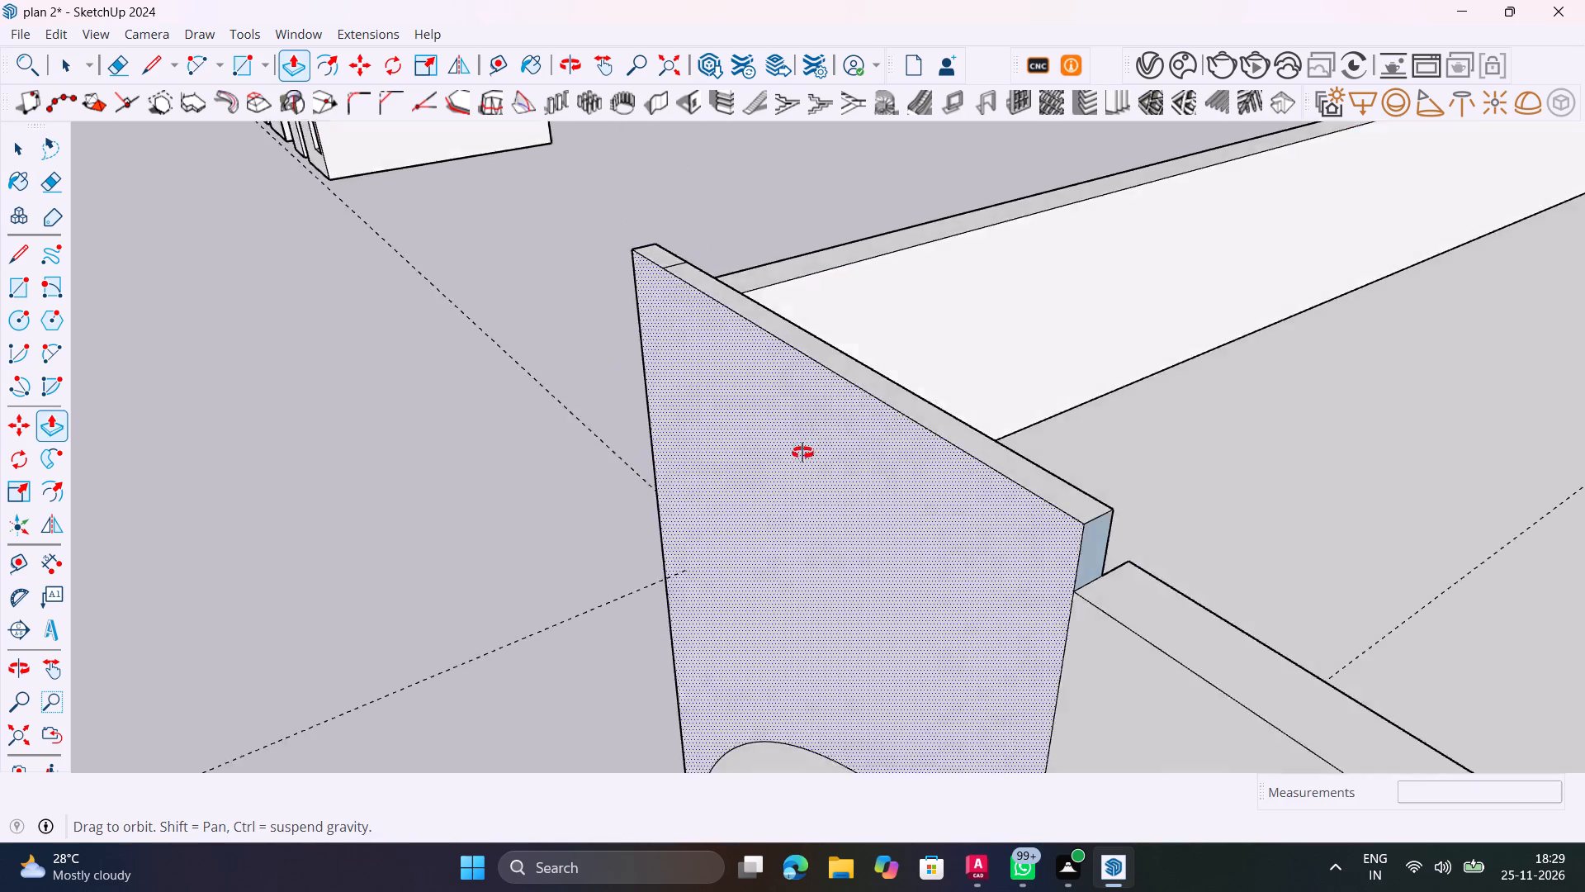
middle_drag(802, 453, 1584, 573)
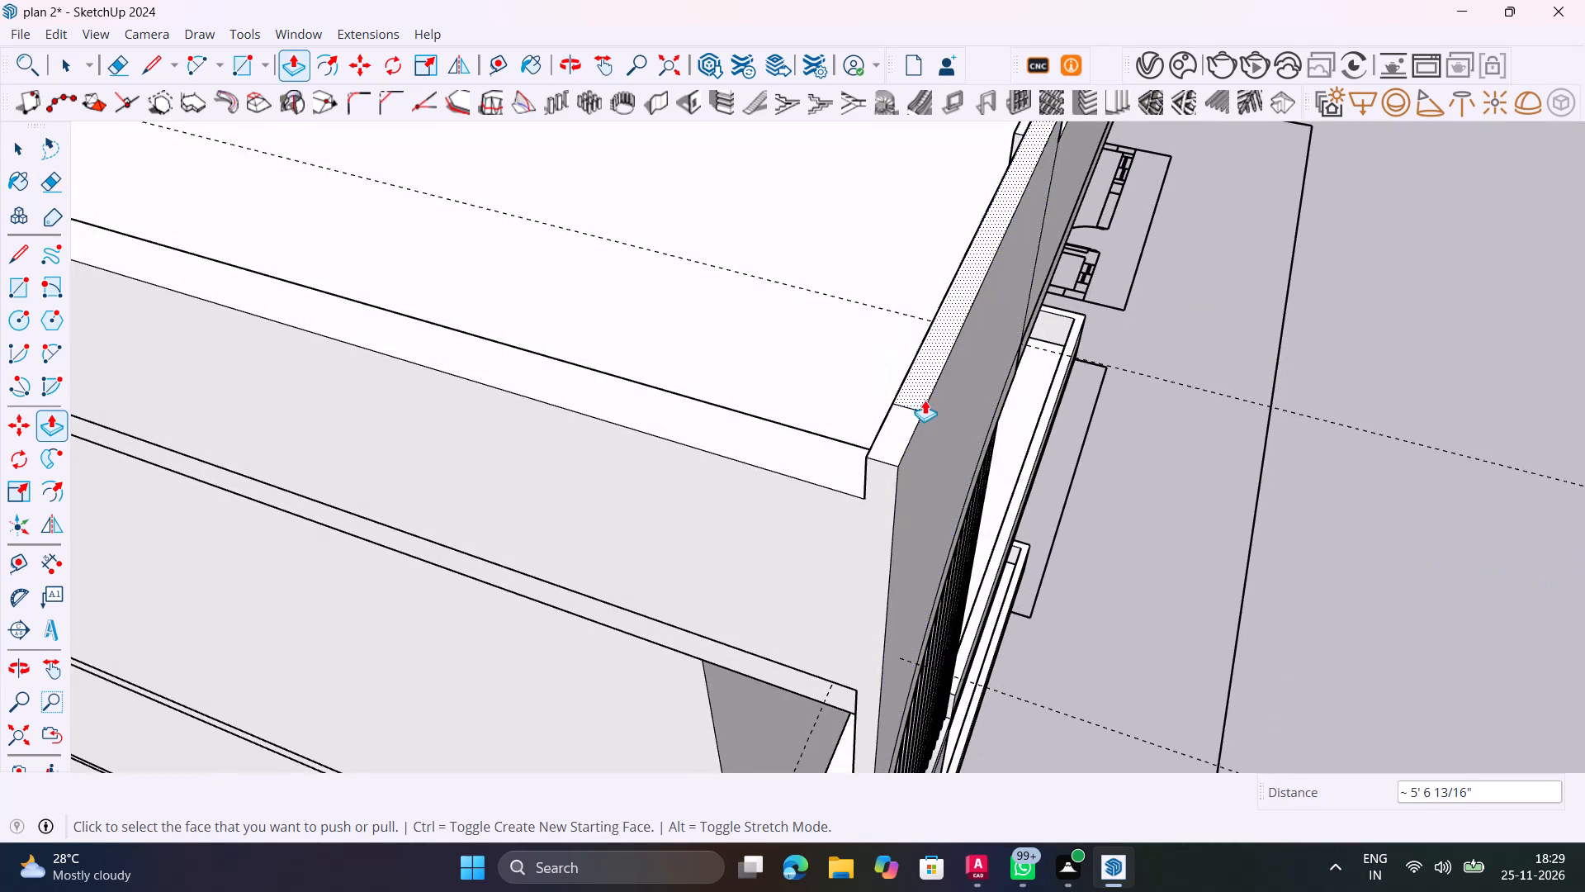
scroll(927, 400, up, 11)
key(e)
drag(897, 412, 897, 401)
scroll(897, 398, down, 20)
scroll(897, 398, down, 1)
Push/Pull the curved-screen wall's top face down 5 7/8", level with the front parapet's top.
middle_drag(909, 486, 106, 472)
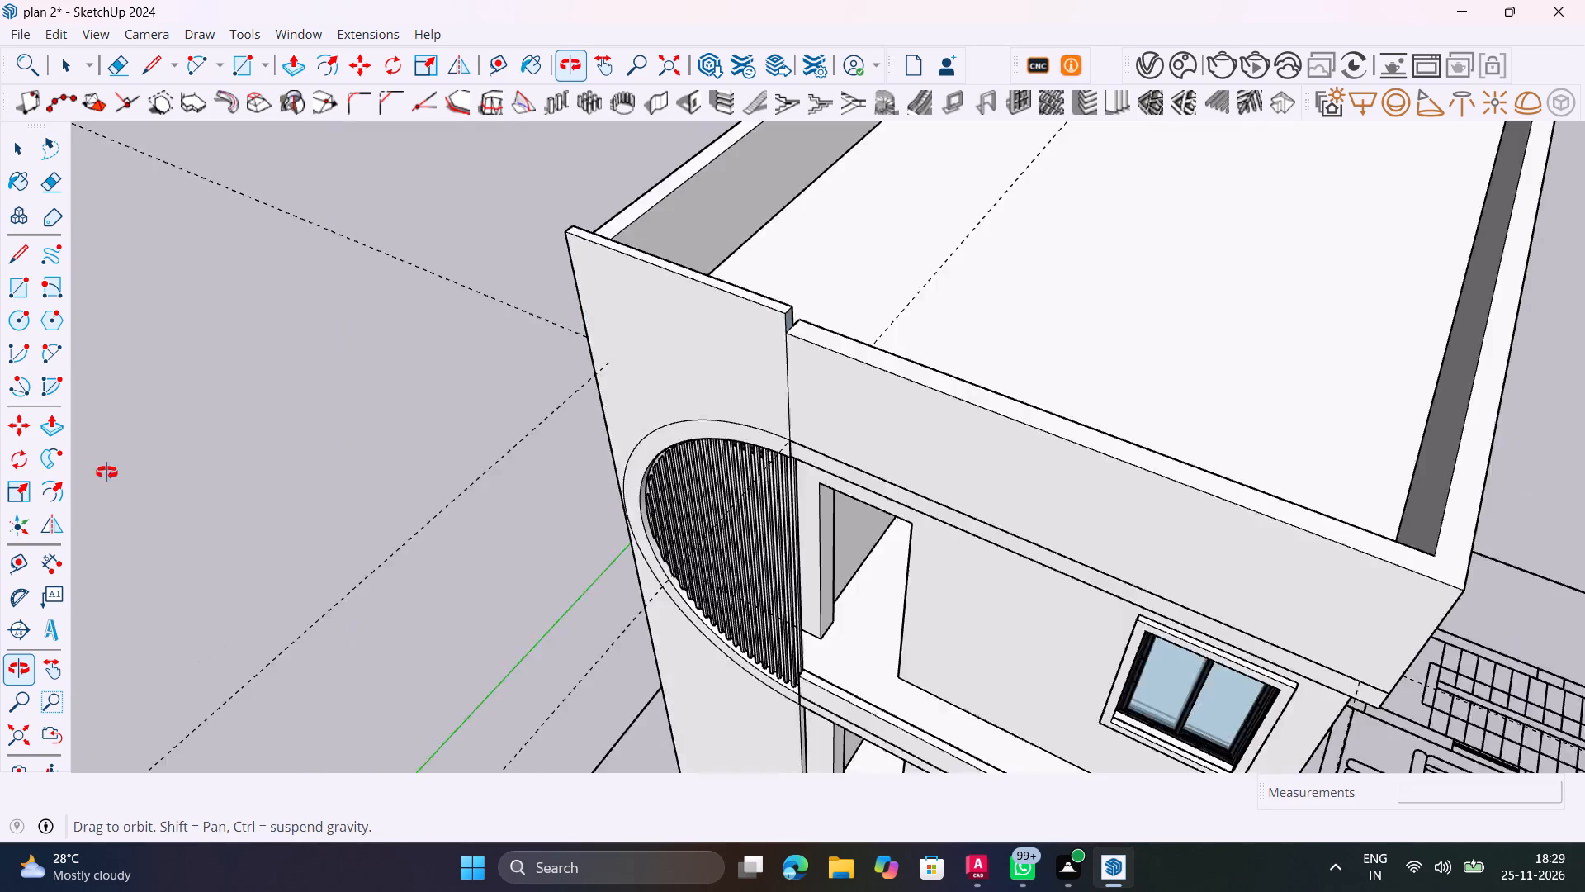
middle_drag(106, 472, 0, 467)
scroll(722, 262, up, 11)
key(space)
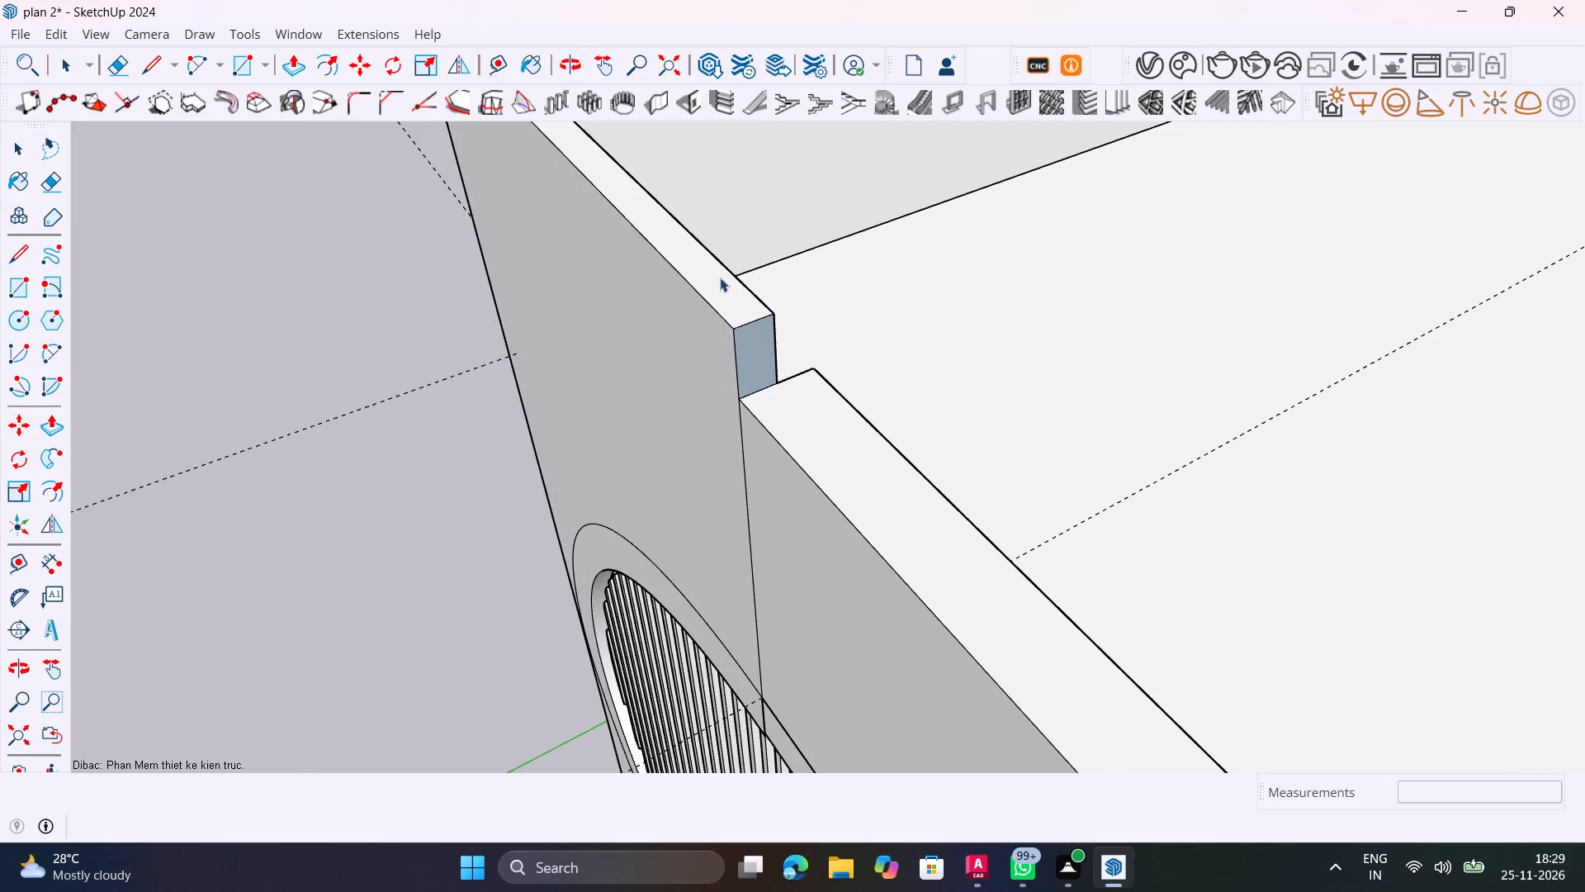
click(731, 290)
key(p)
click(733, 290)
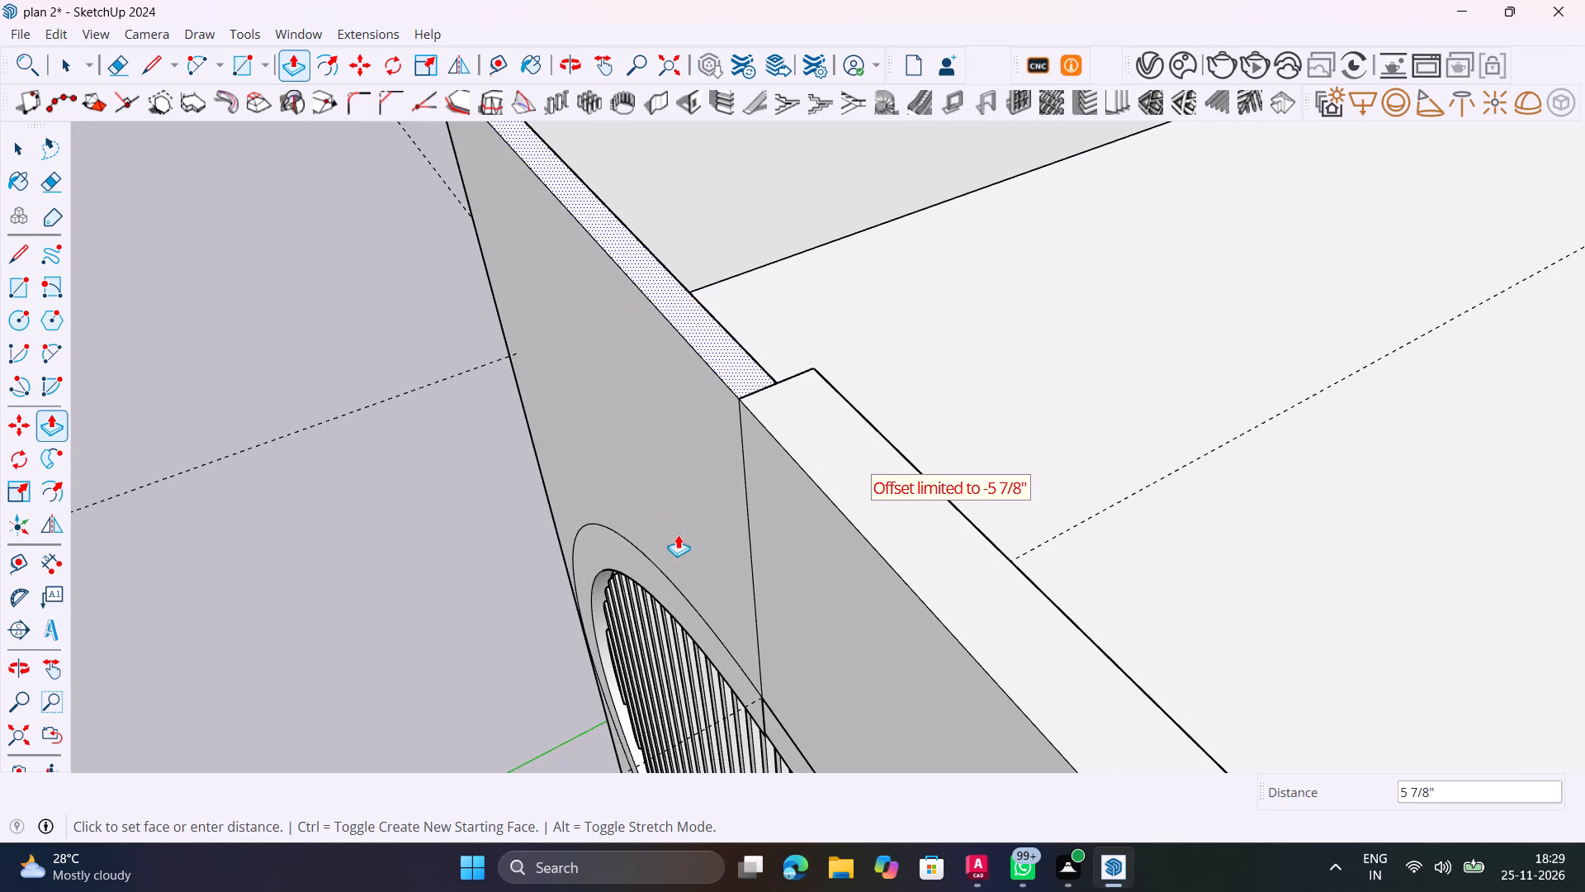
click(752, 399)
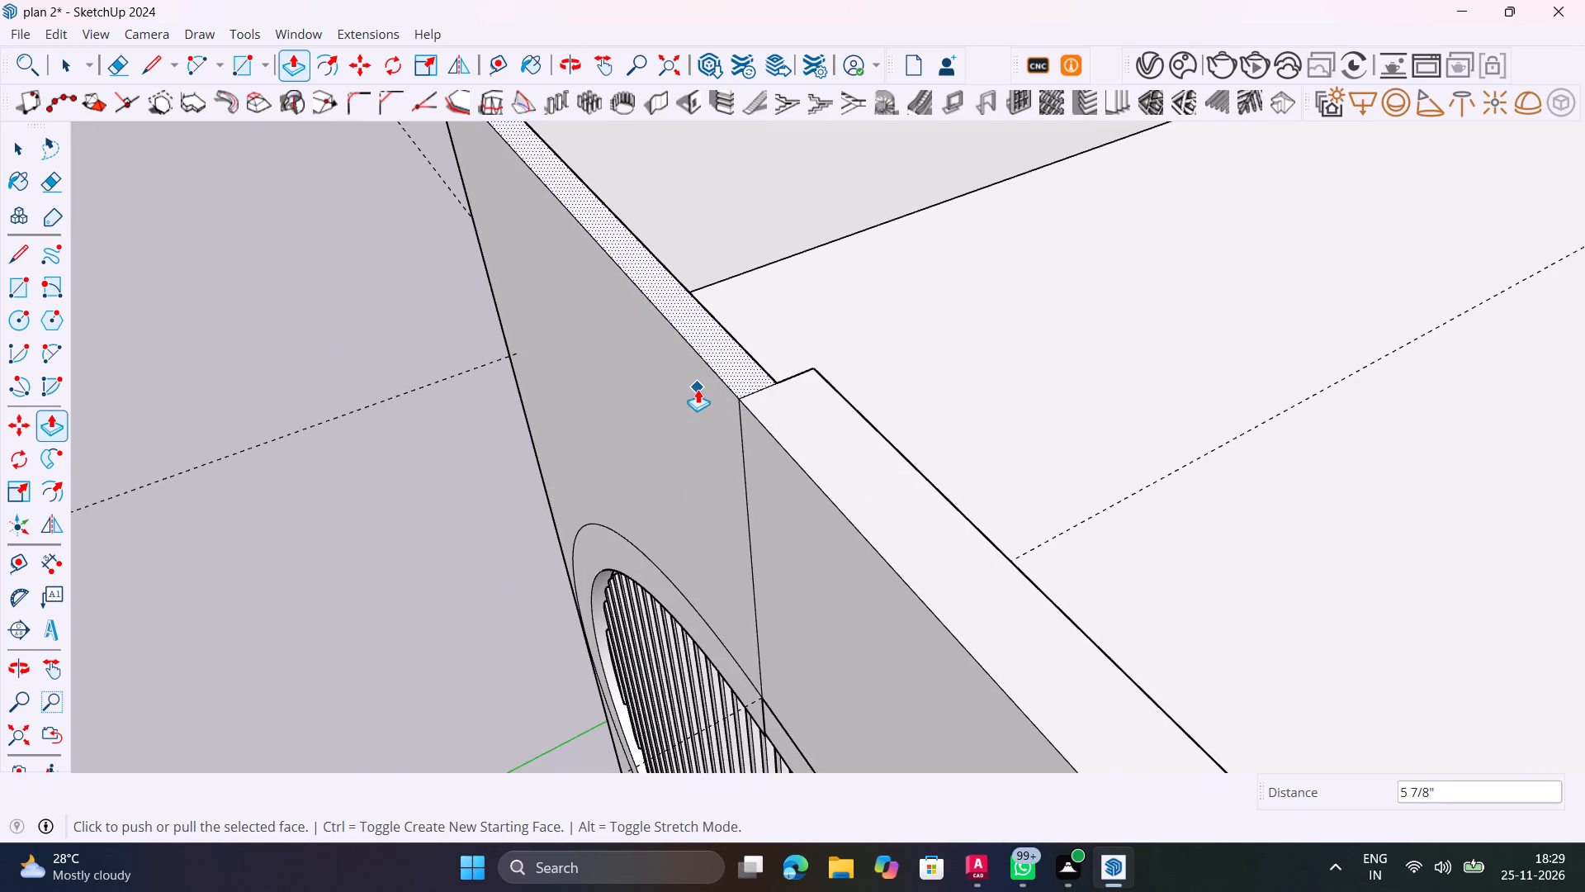
Erase the short seam line between the curved-screen wall's top and the adjoining side parapet's top at the corner.
scroll(698, 388, down, 6)
key(space)
middle_drag(664, 471, 1142, 457)
scroll(604, 277, up, 4)
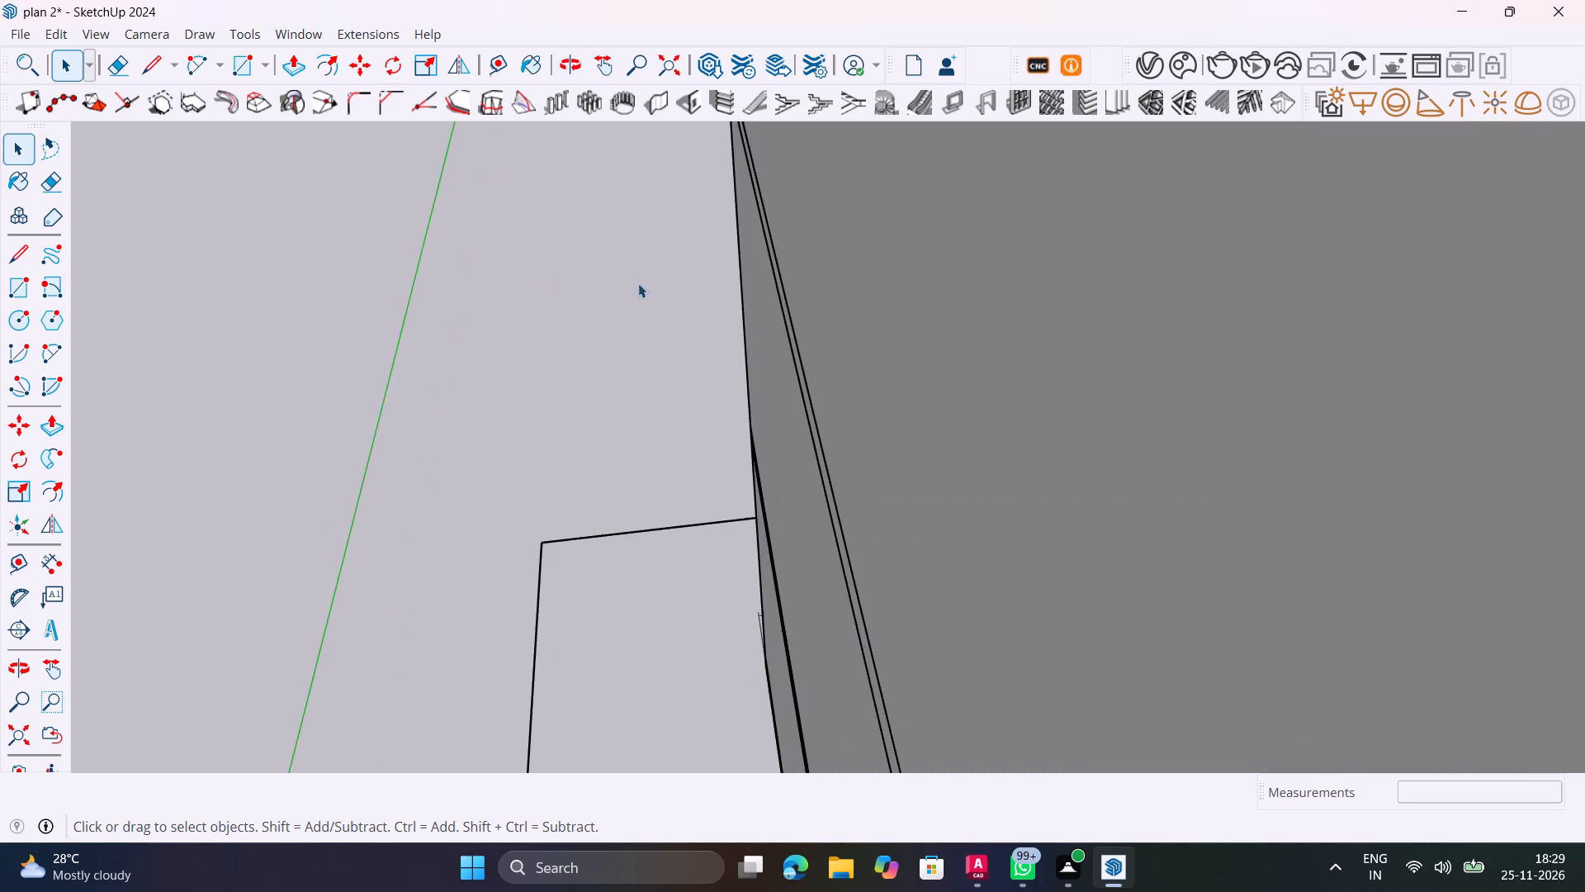
scroll(802, 438, up, 1)
scroll(792, 431, down, 12)
middle_drag(929, 533, 902, 643)
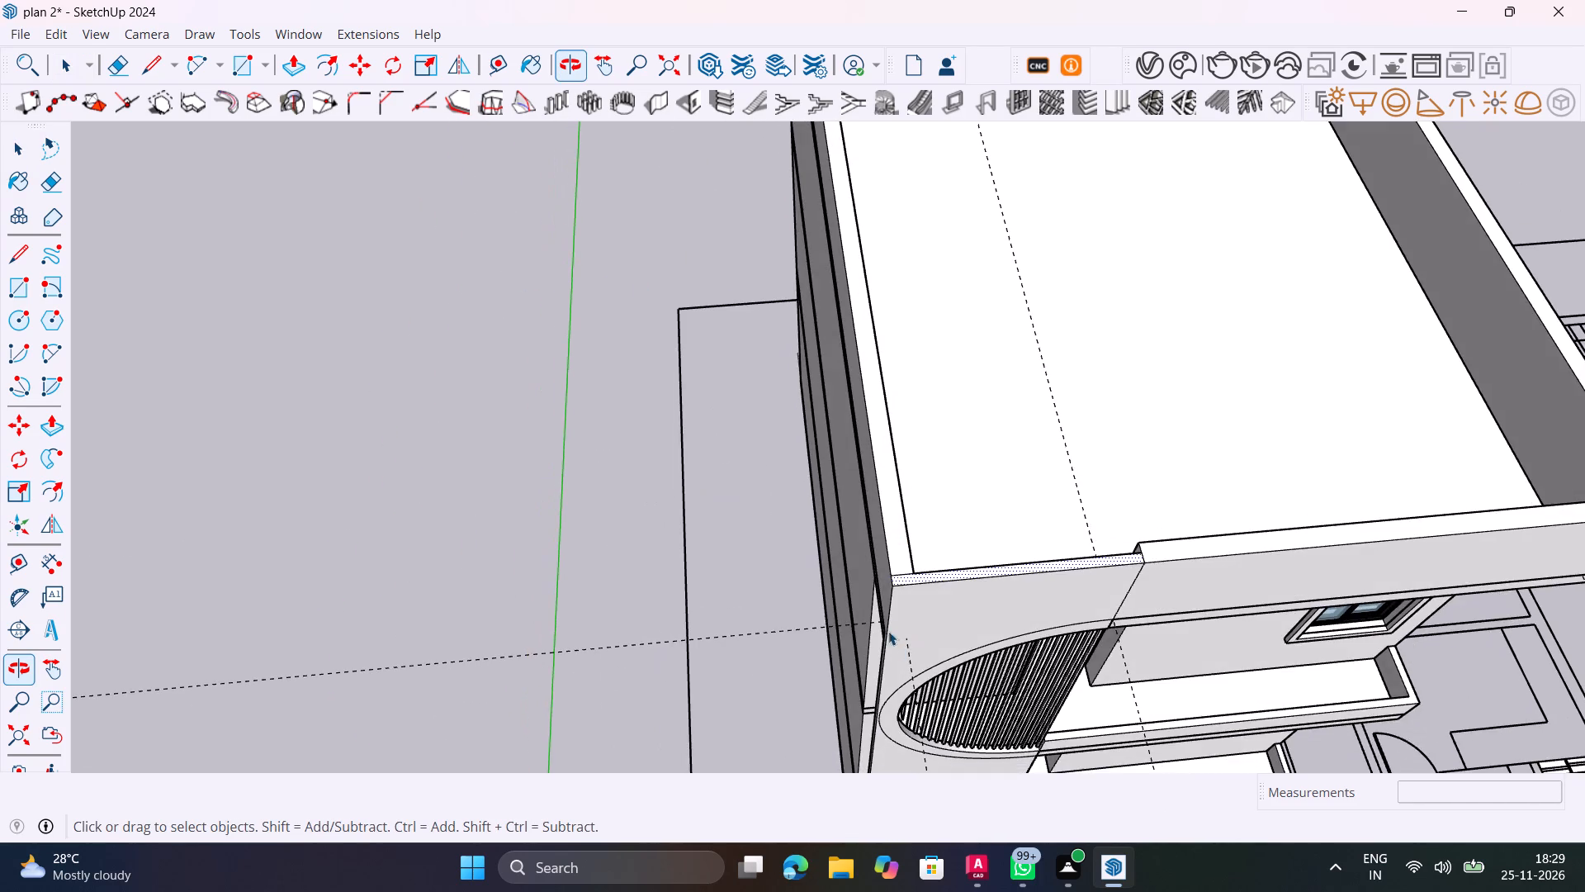
scroll(888, 589, up, 17)
key(e)
drag(916, 567, 901, 535)
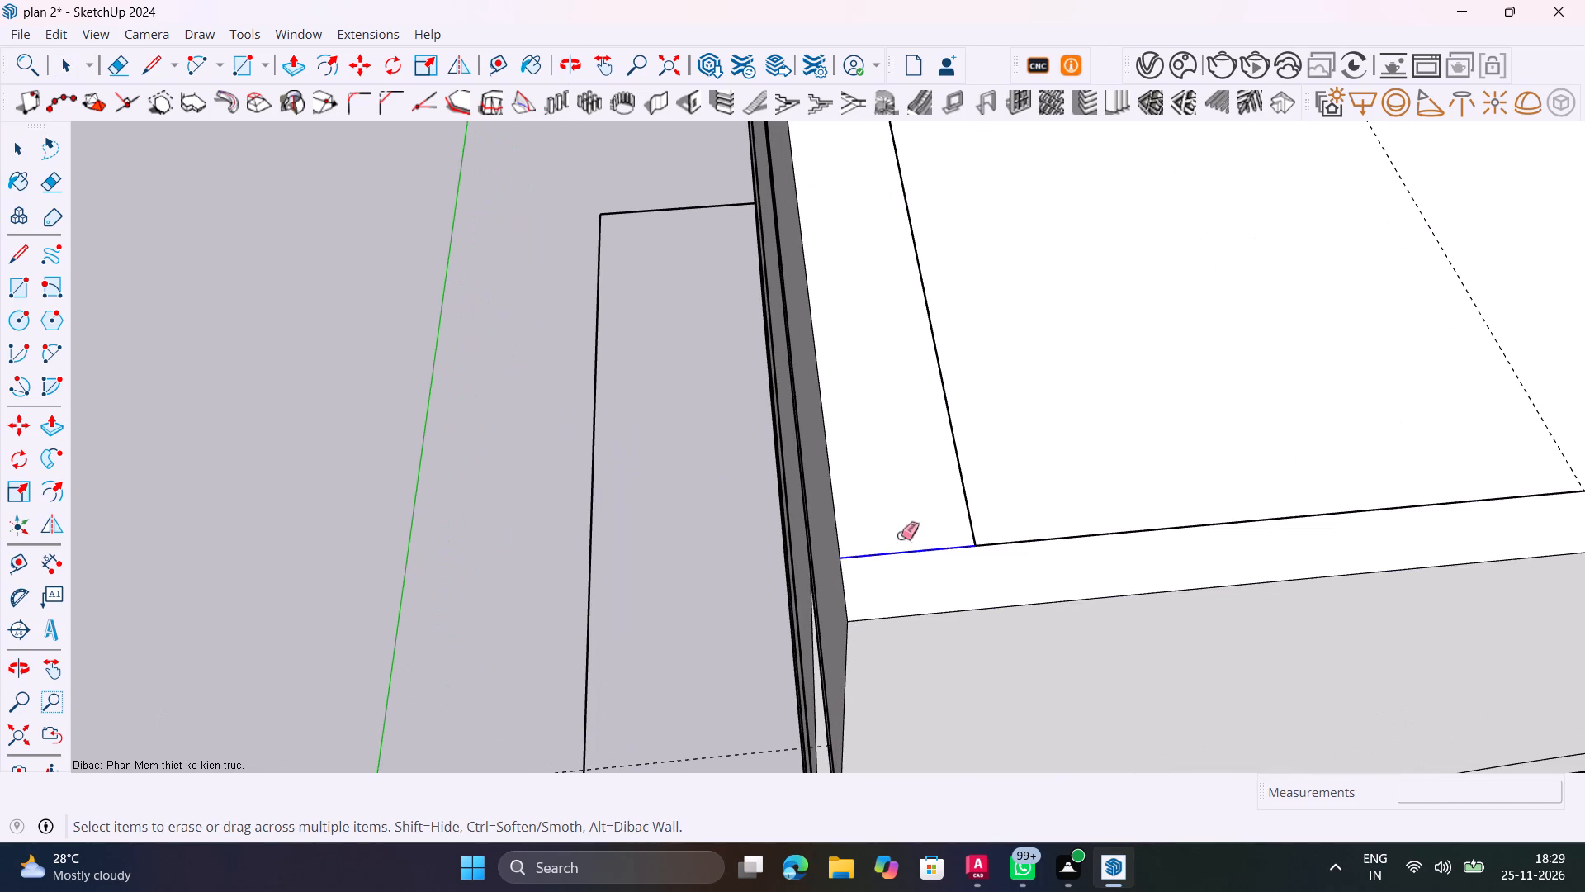
drag(901, 535, 899, 525)
scroll(892, 512, down, 12)
key(space)
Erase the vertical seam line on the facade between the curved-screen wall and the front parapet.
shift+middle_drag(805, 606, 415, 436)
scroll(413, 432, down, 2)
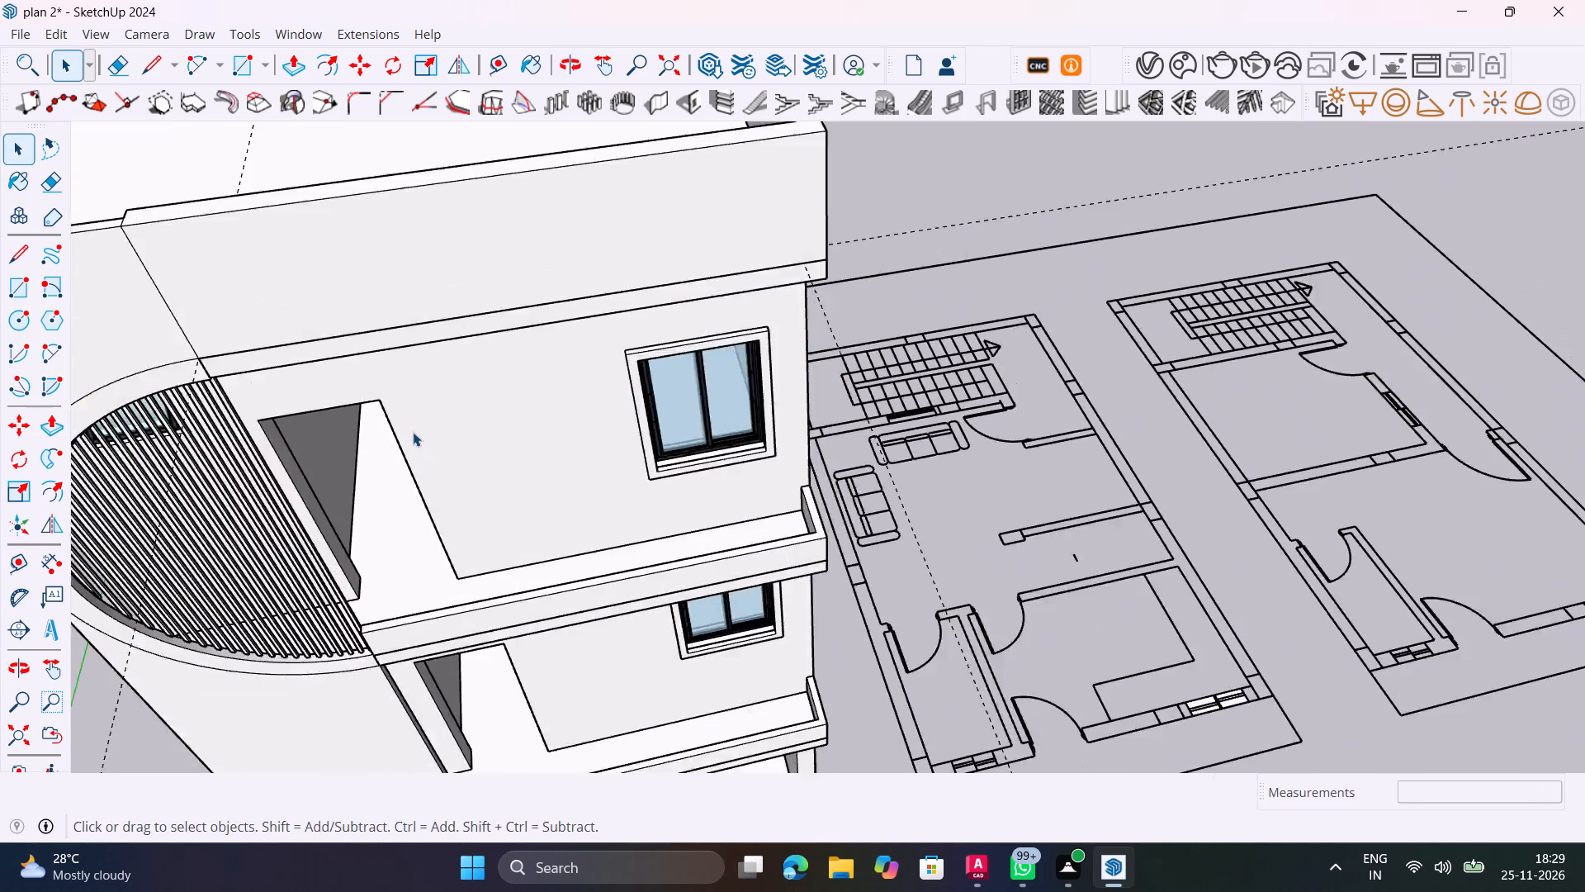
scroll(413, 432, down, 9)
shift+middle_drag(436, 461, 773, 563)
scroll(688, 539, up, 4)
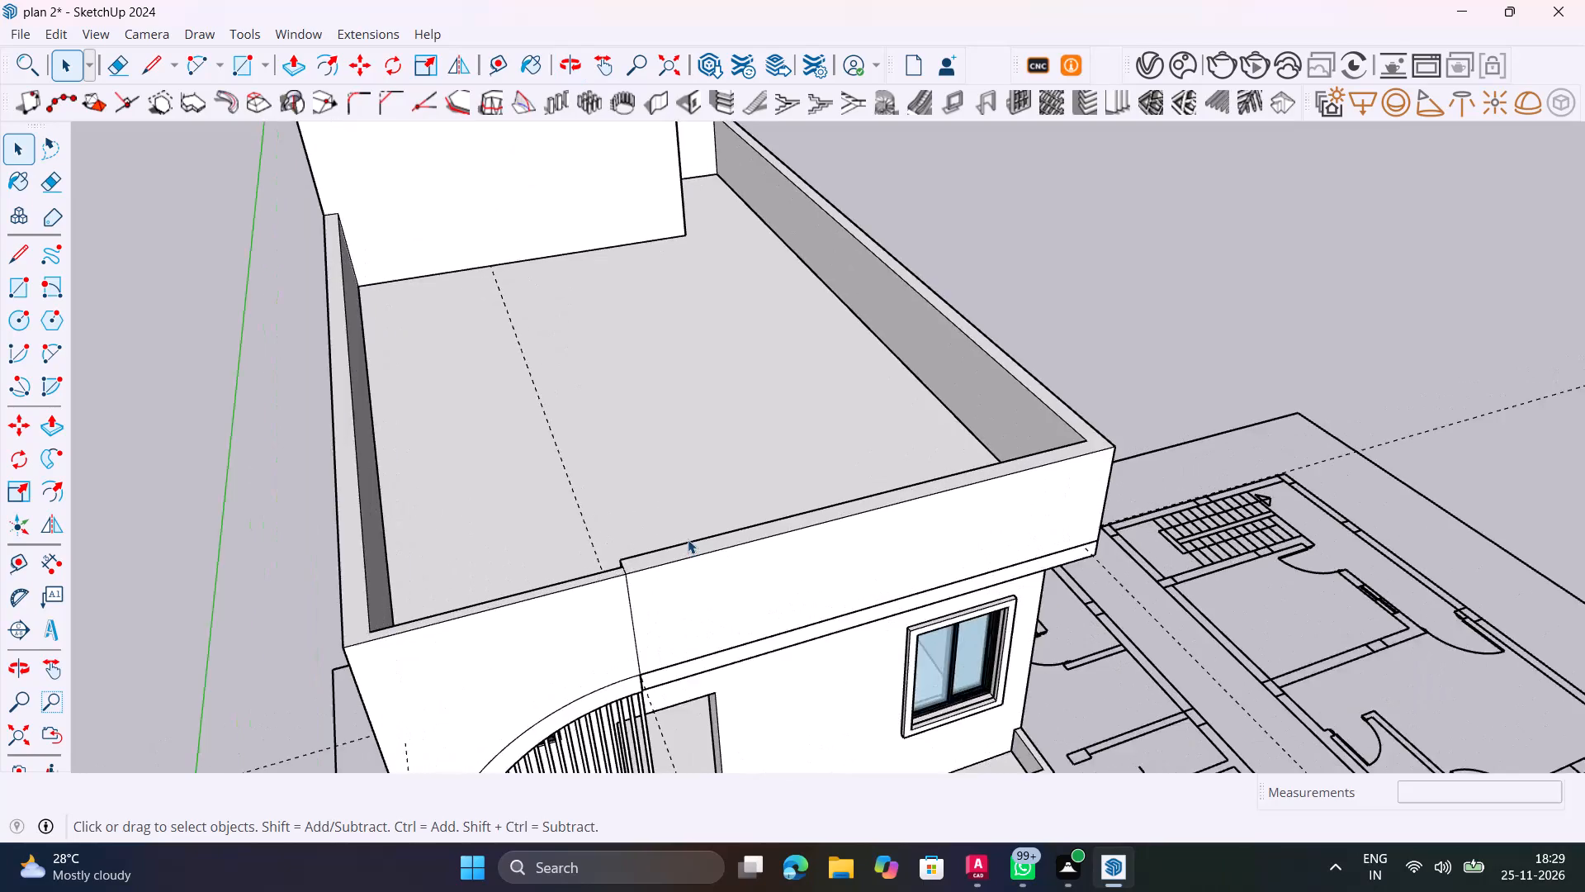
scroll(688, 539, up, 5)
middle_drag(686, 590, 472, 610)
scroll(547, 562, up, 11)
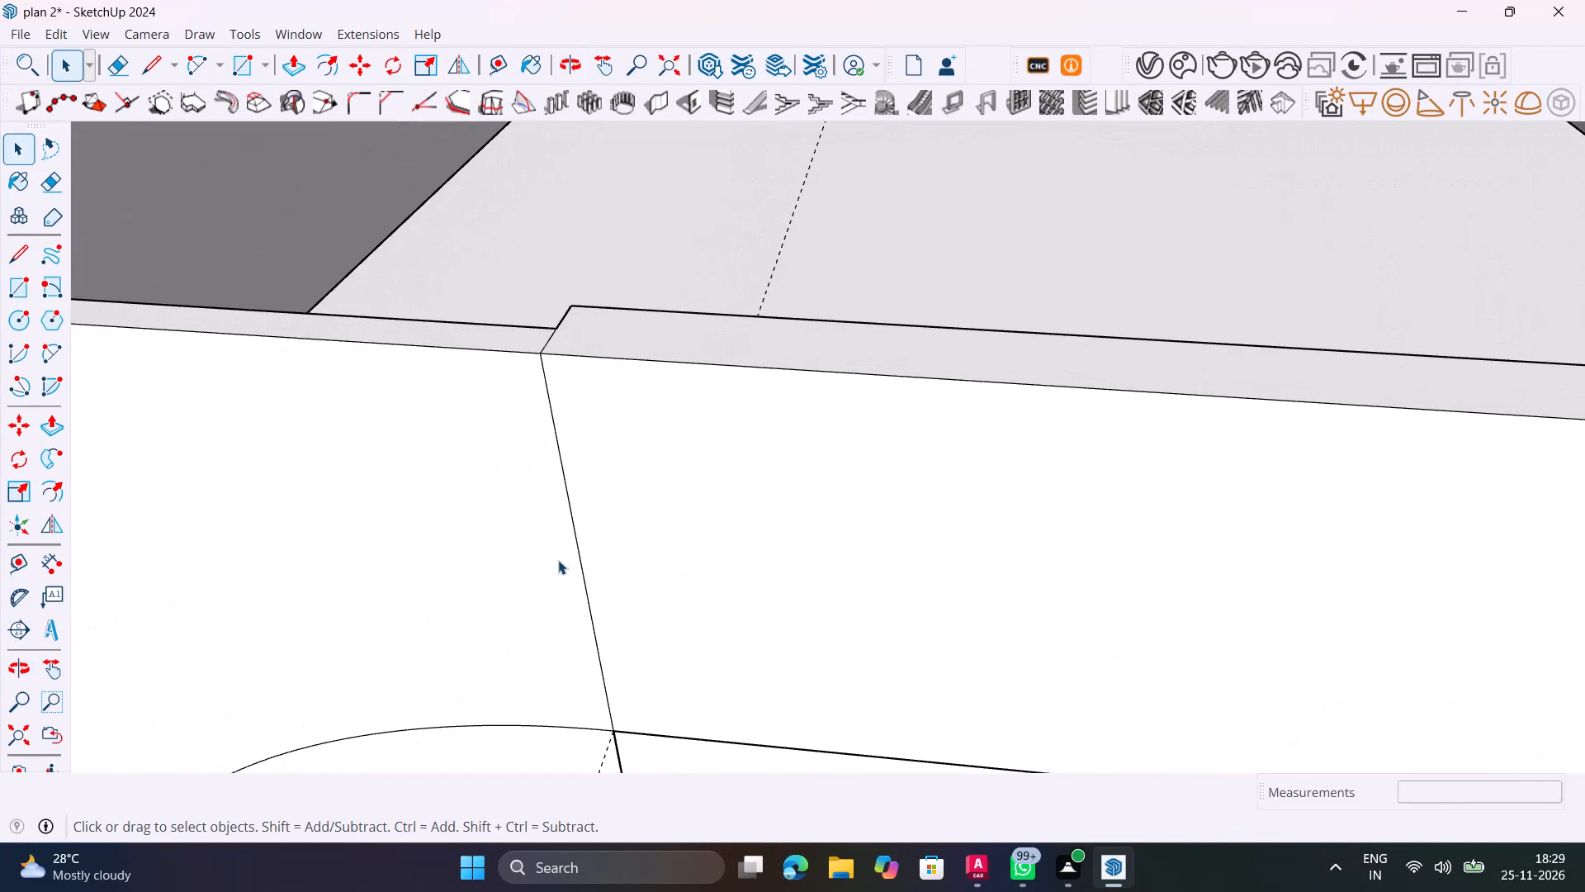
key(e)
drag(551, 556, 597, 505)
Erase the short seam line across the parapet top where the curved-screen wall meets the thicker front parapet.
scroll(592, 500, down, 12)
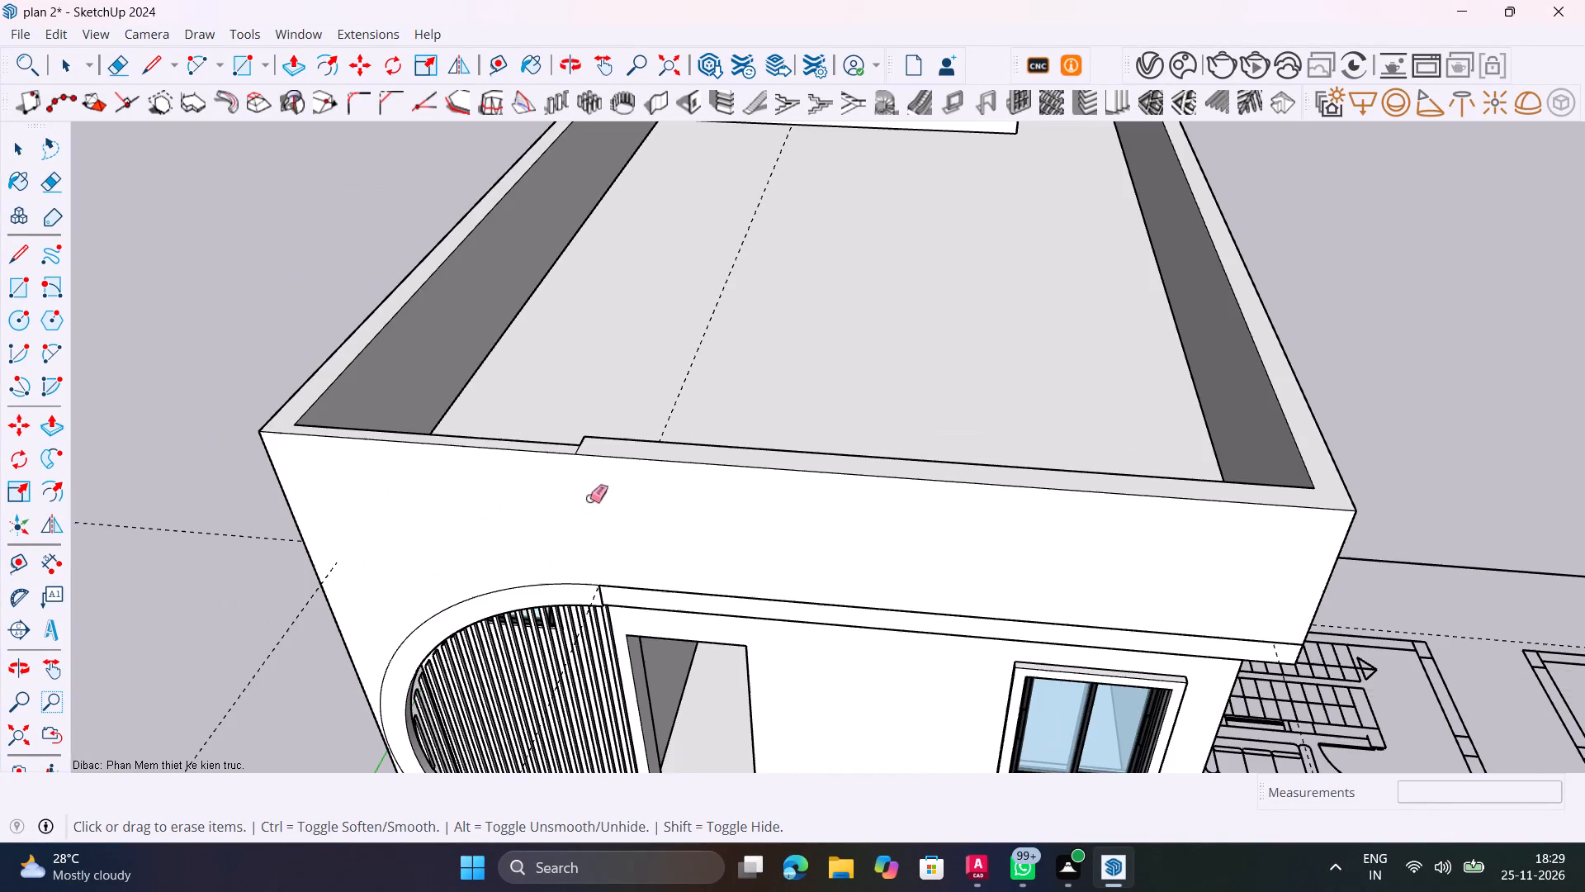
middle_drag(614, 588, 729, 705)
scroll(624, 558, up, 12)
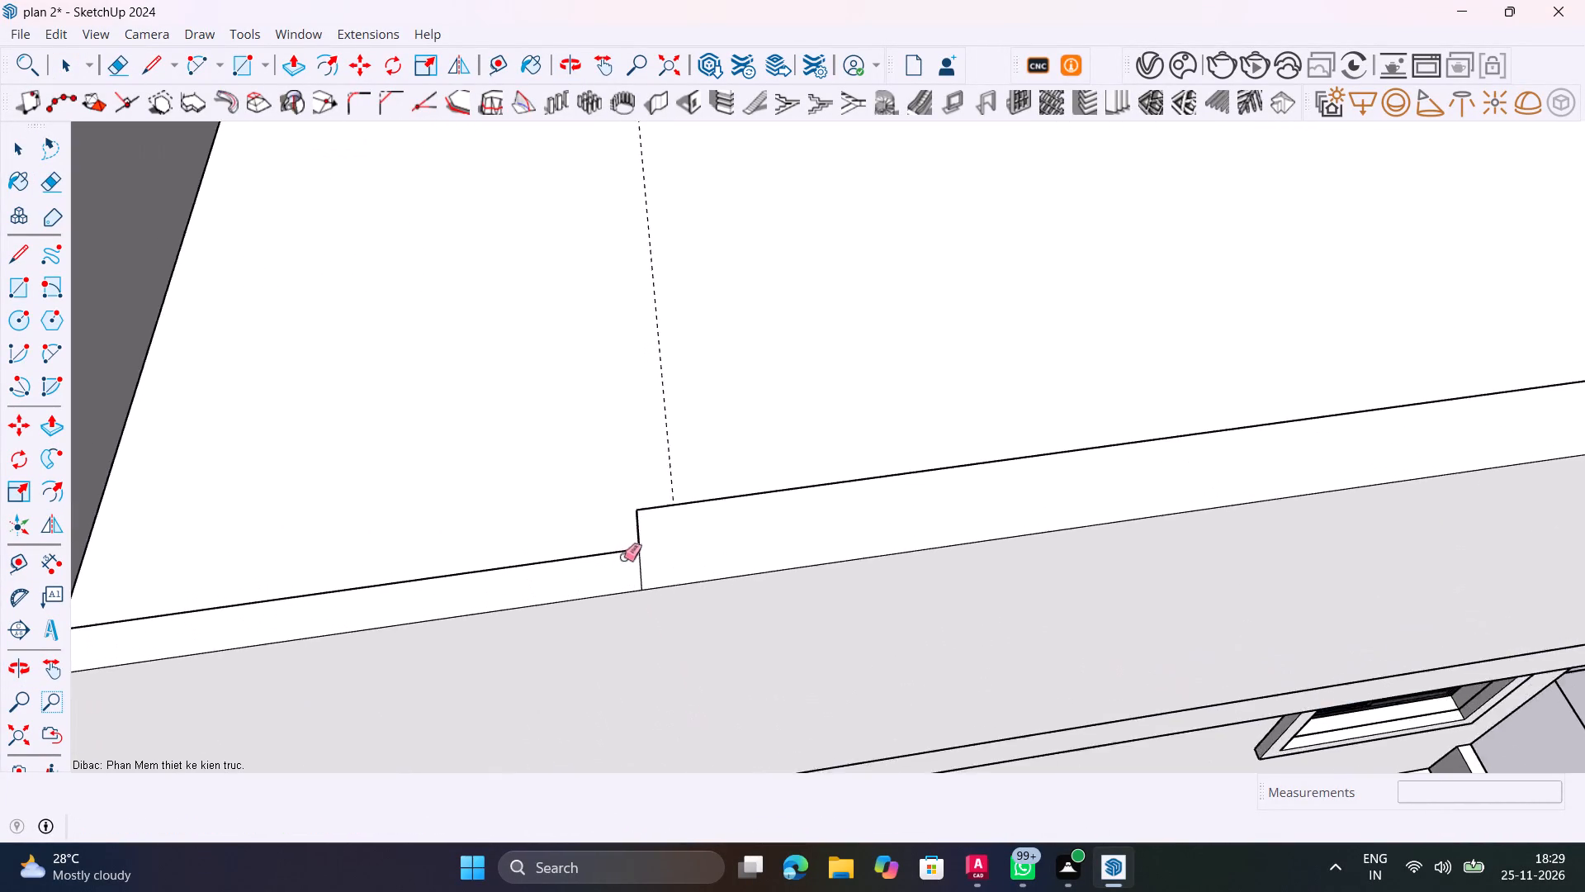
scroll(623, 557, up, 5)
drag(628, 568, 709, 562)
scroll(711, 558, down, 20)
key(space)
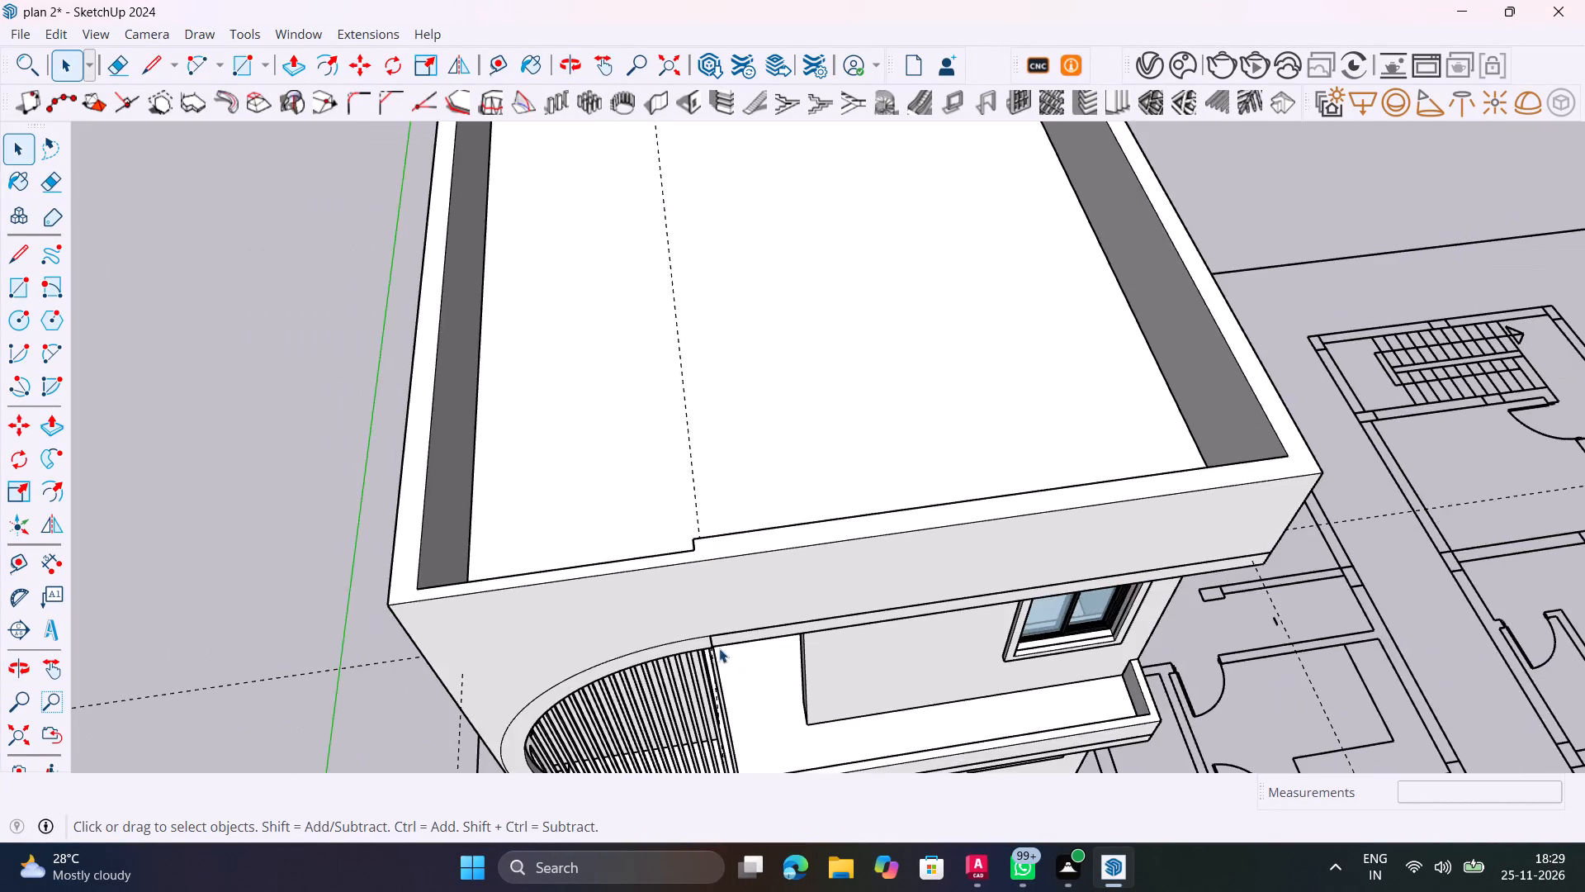
Examine the joined rooftop parapets and the upper front facade from several angles.
middle_drag(708, 644, 918, 502)
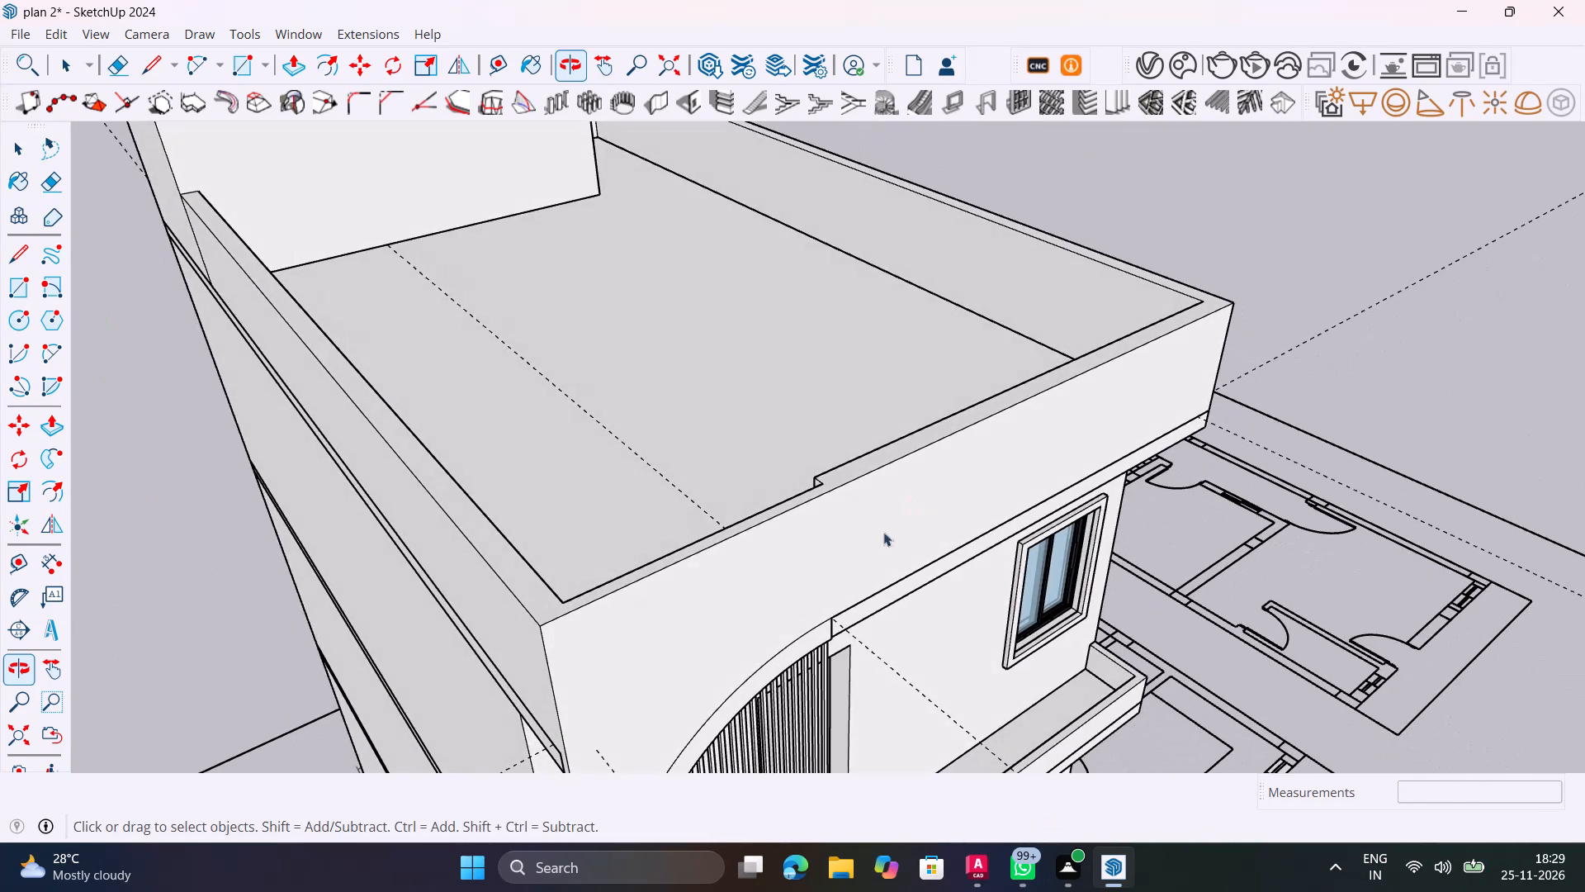
shift+middle_drag(773, 633, 42, 610)
scroll(146, 576, down, 8)
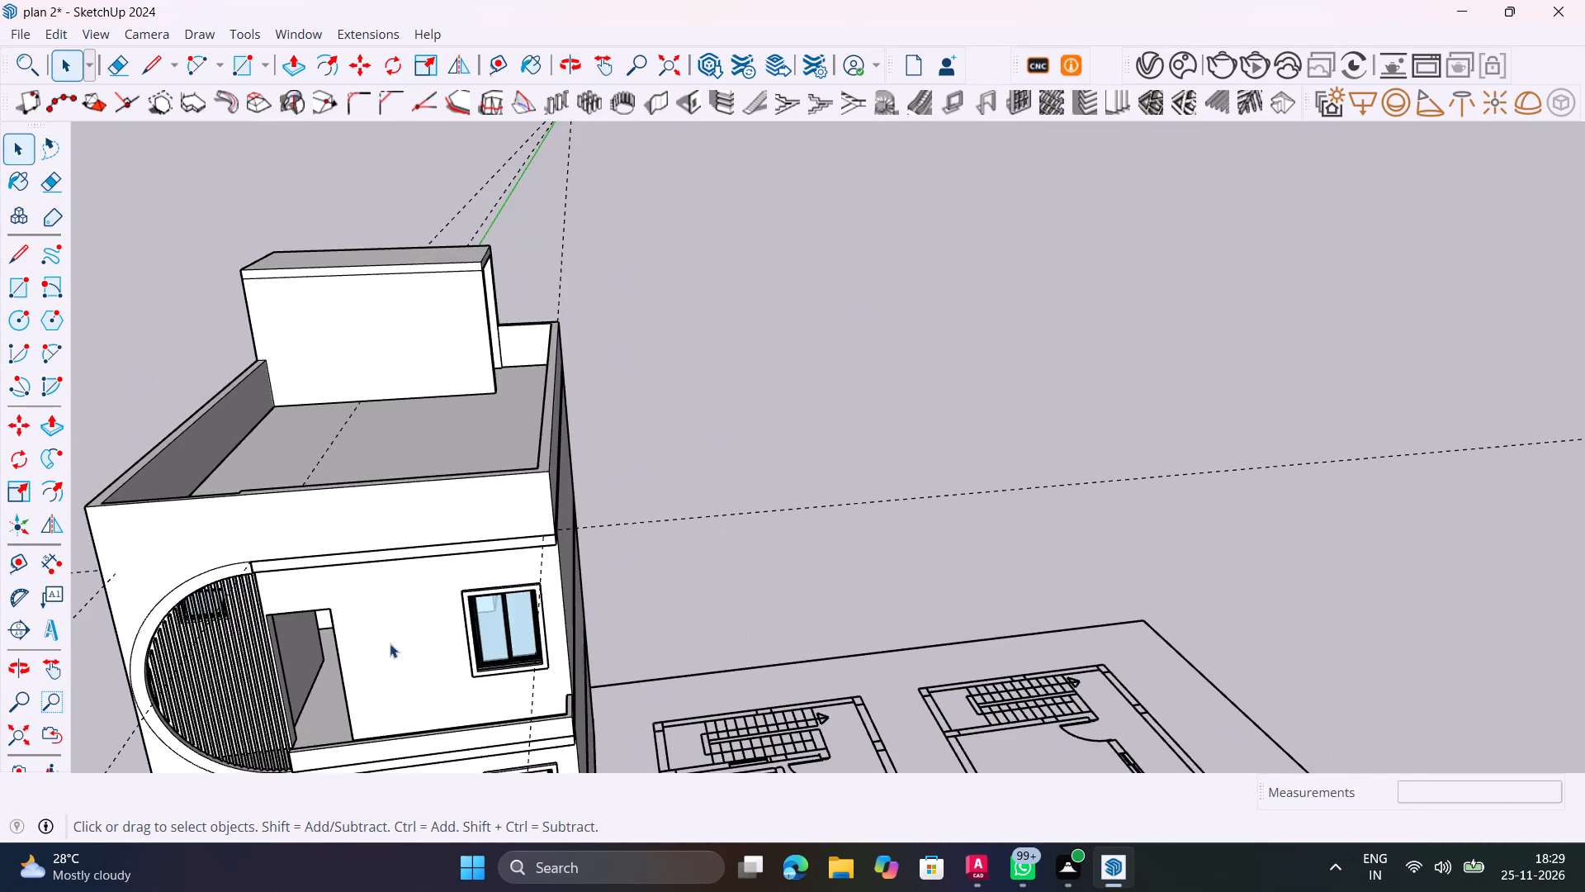
shift+middle_drag(400, 648, 565, 465)
scroll(566, 464, up, 1)
scroll(565, 461, down, 4)
shift+middle_drag(553, 505, 544, 549)
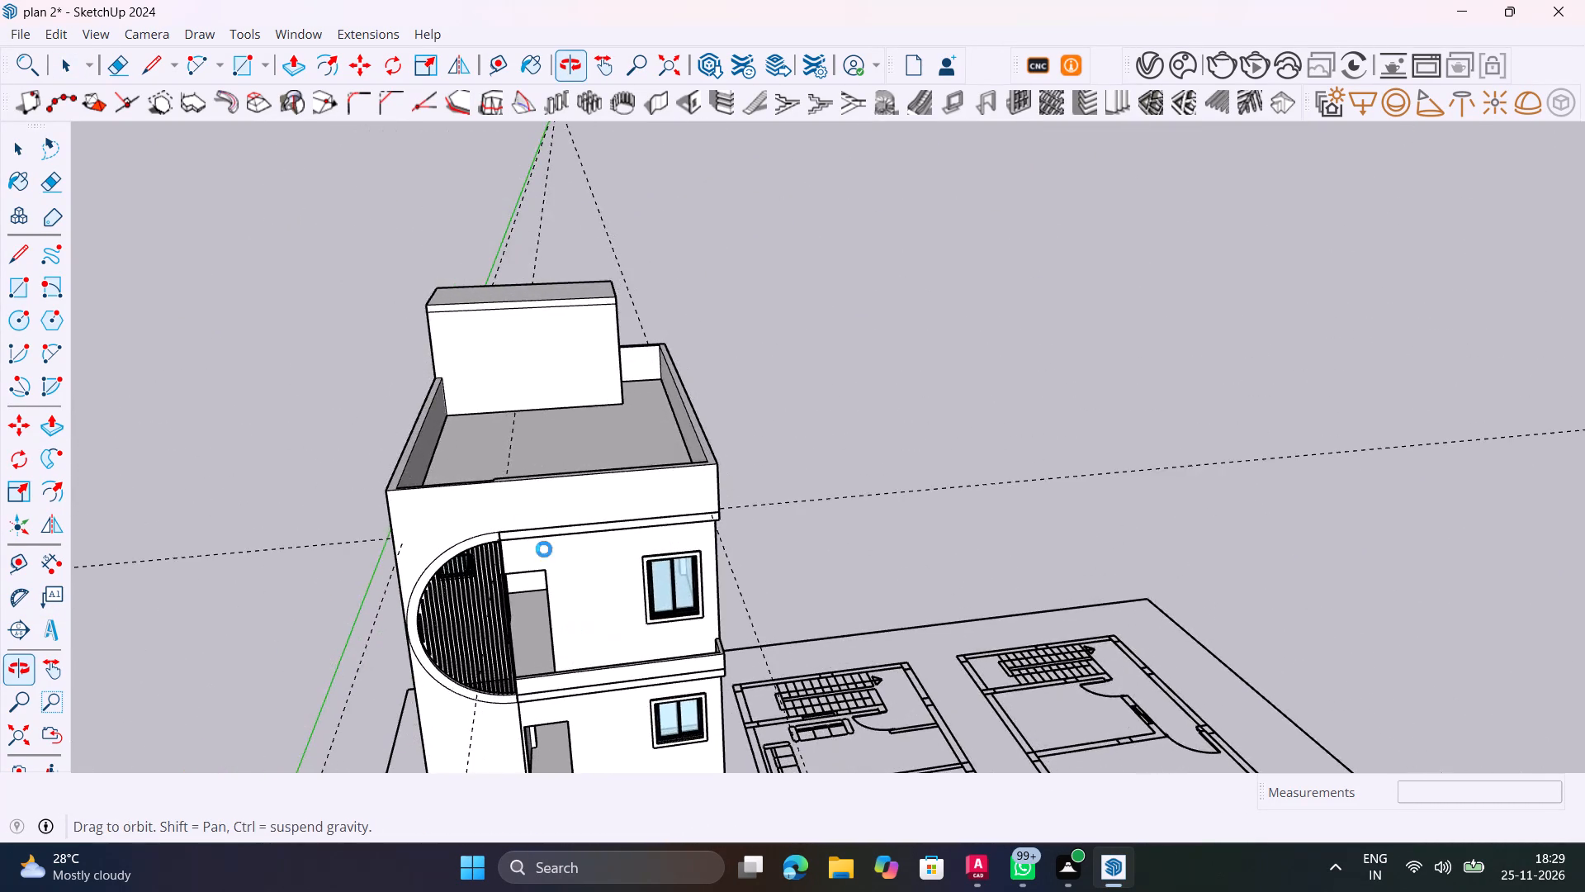
shift+middle_drag(544, 549, 537, 458)
scroll(561, 450, up, 3)
middle_drag(426, 452, 688, 670)
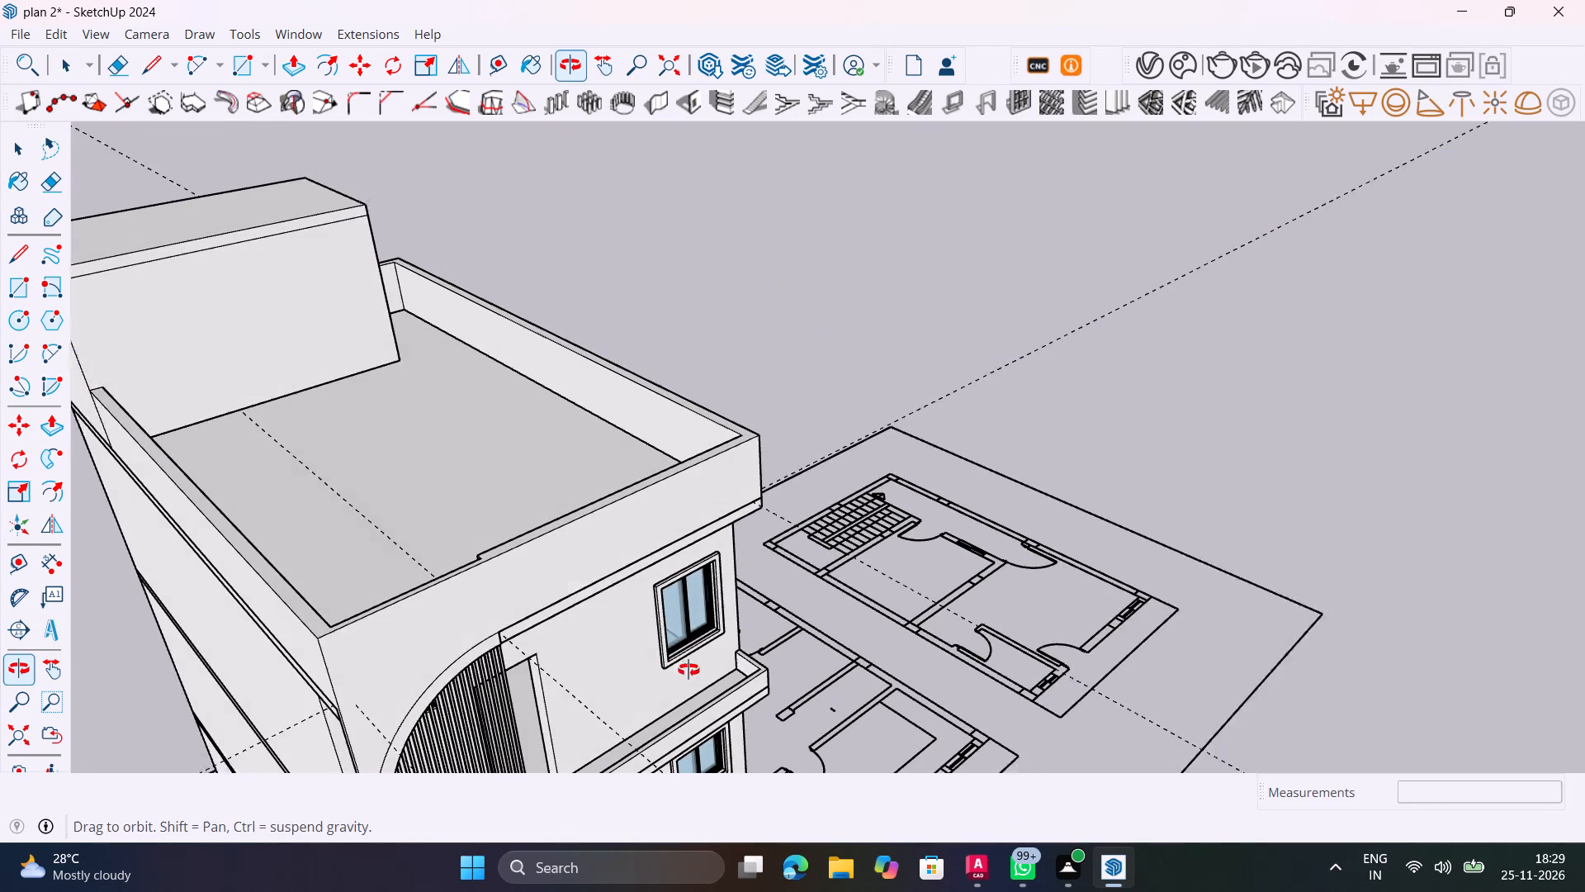
middle_drag(688, 670, 689, 671)
scroll(650, 523, up, 6)
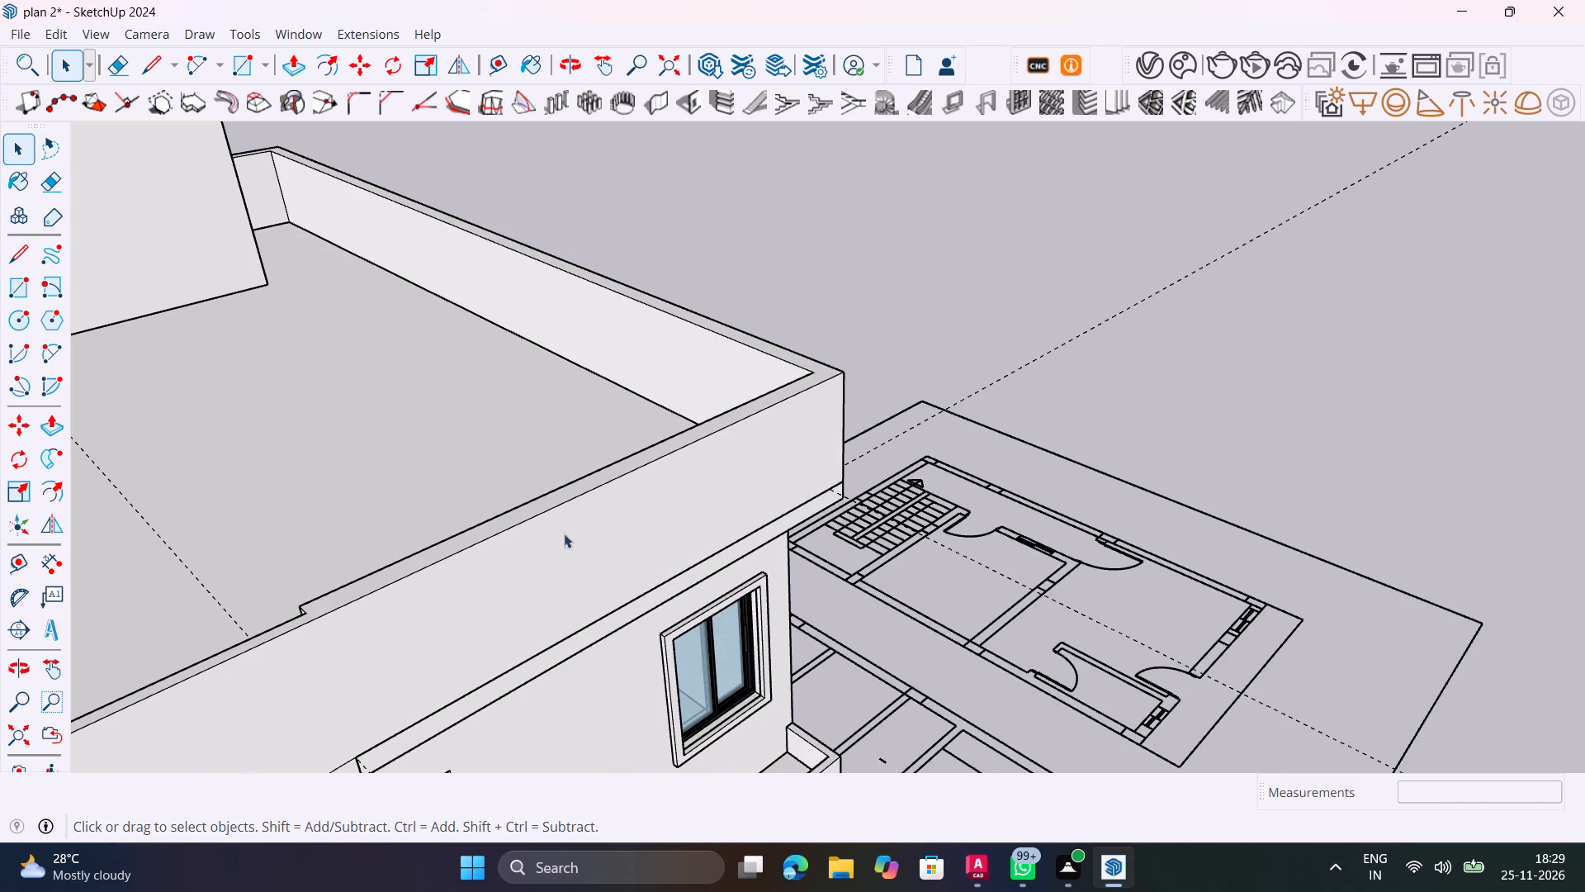
scroll(608, 559, up, 6)
middle_drag(605, 552, 352, 545)
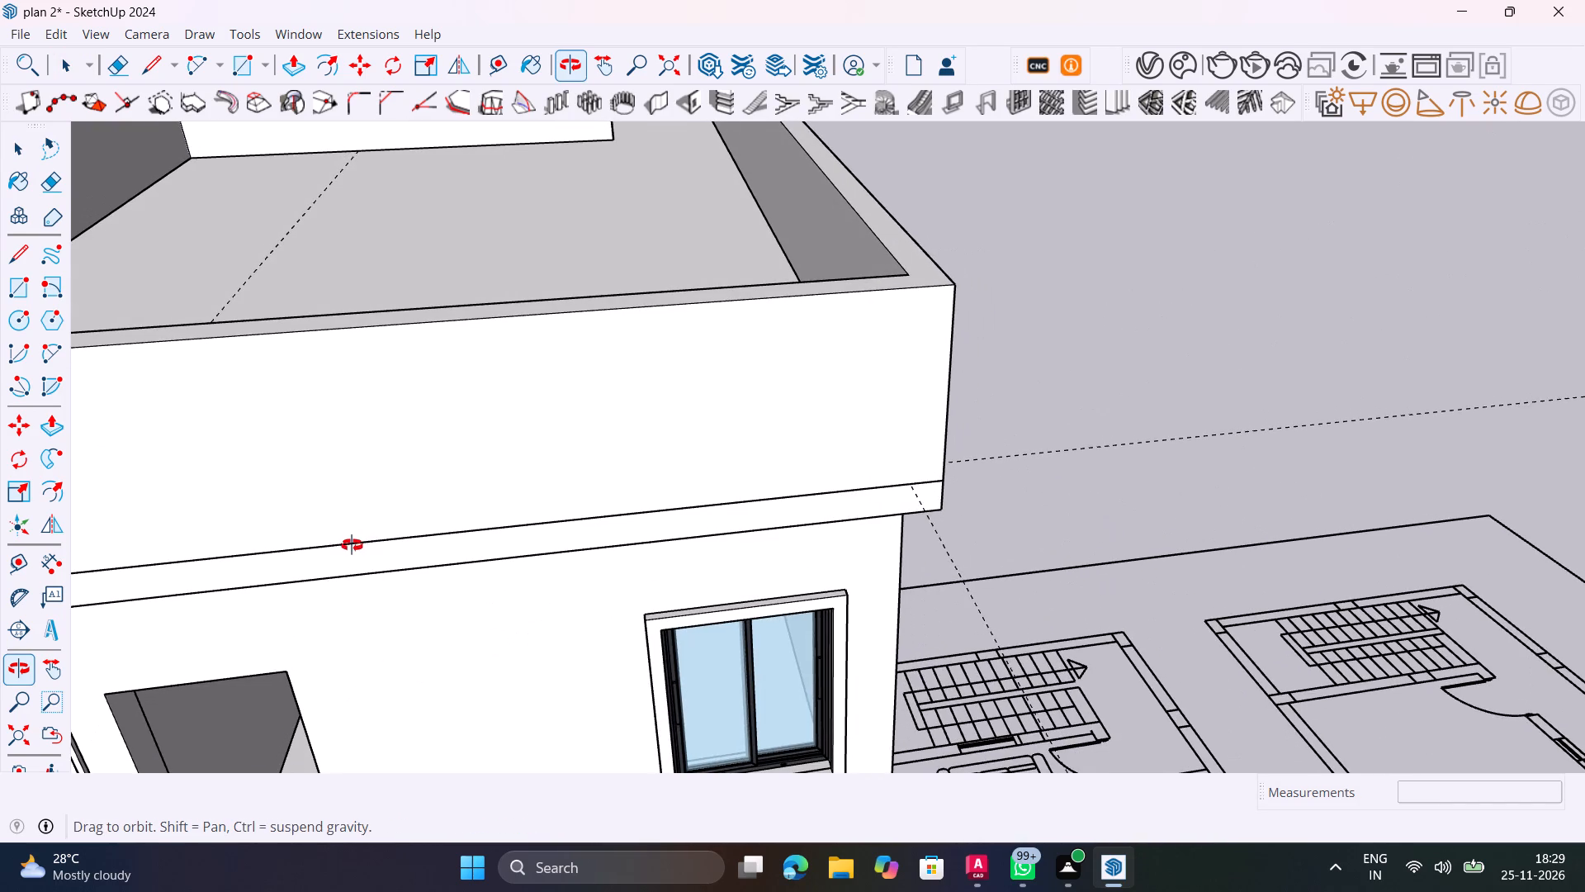
middle_drag(352, 545, 482, 558)
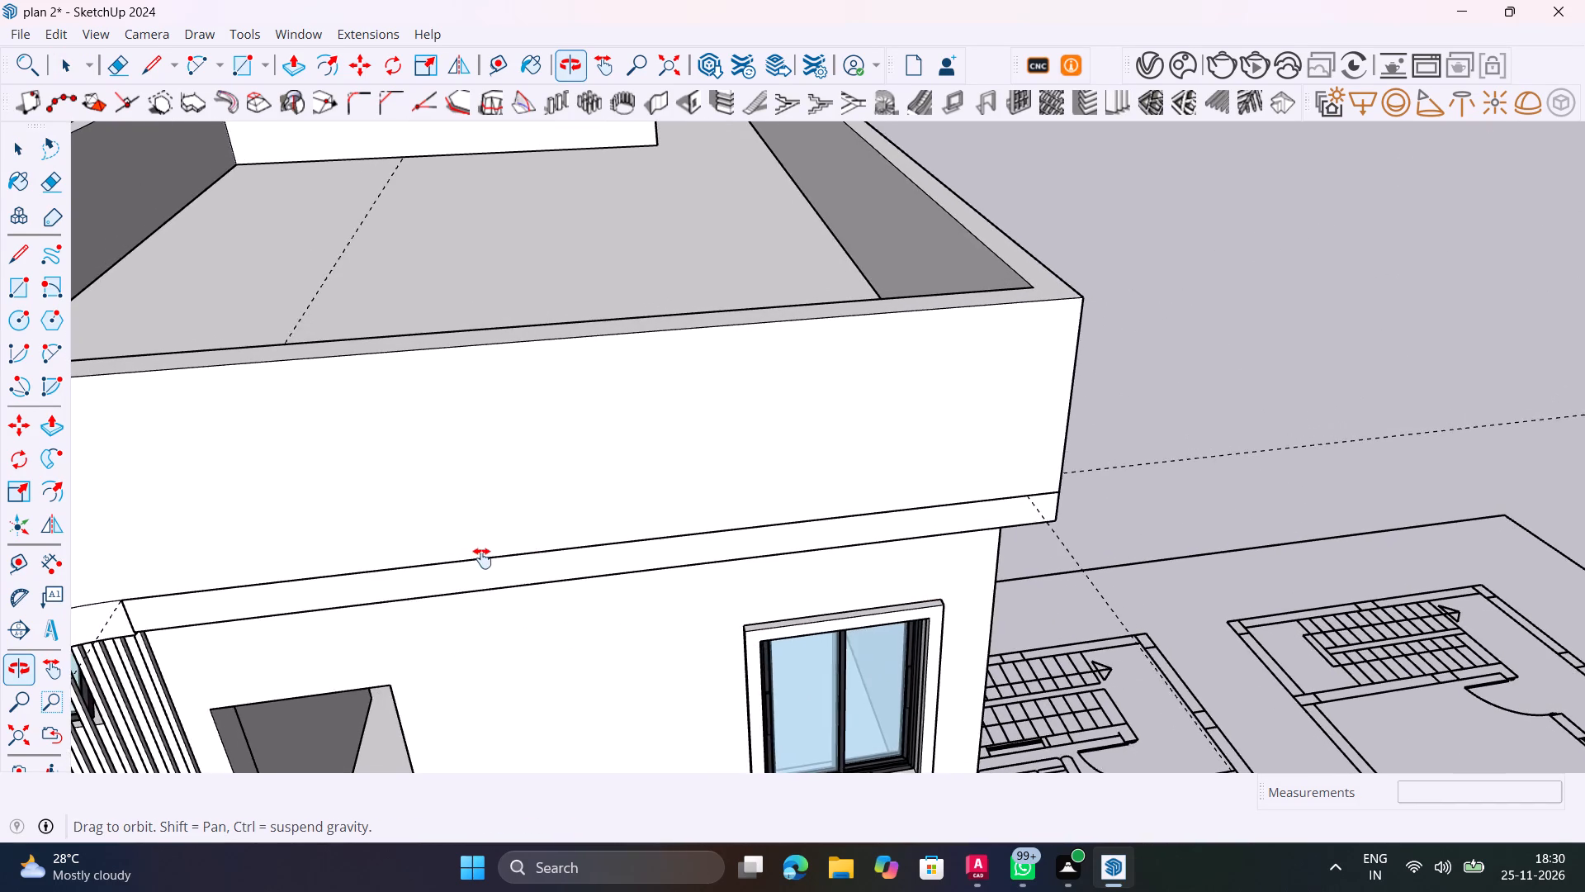
middle_drag(482, 558, 509, 586)
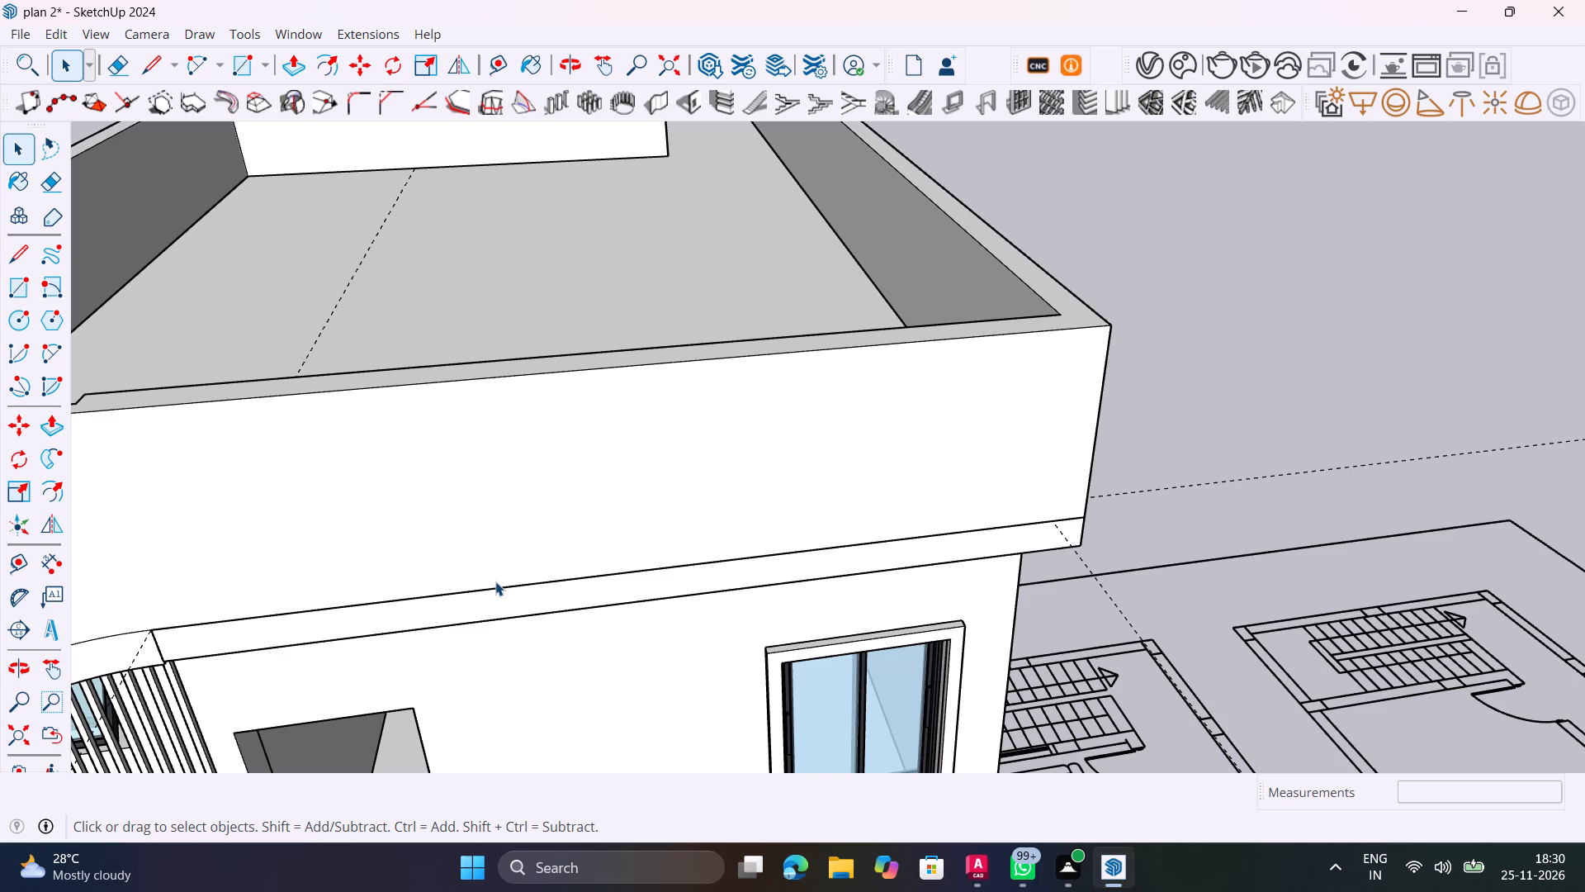
scroll(774, 487, down, 6)
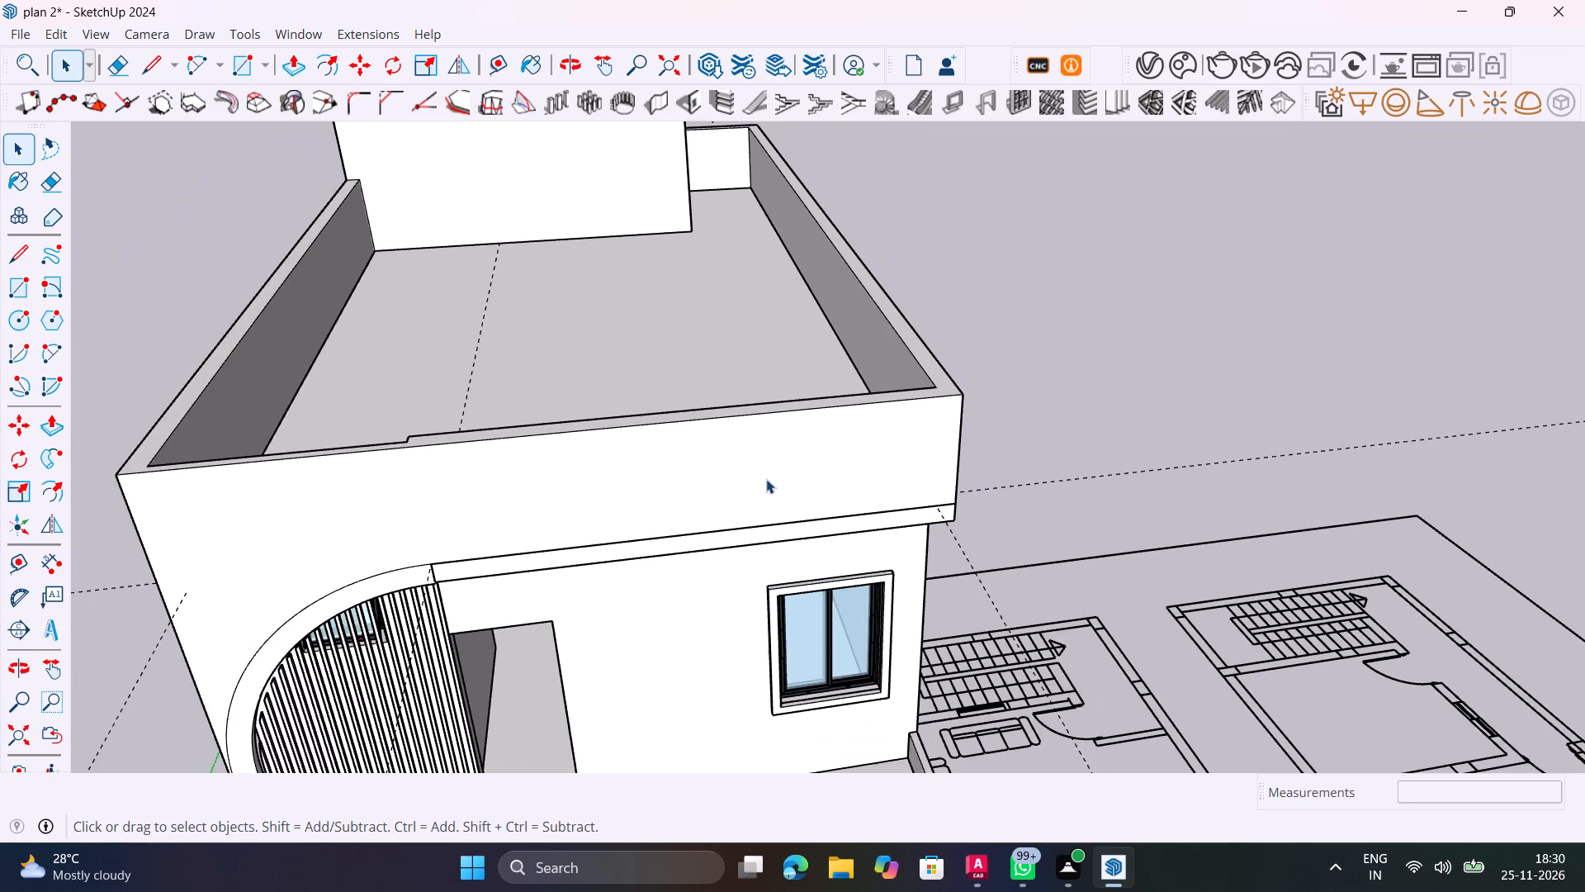
shift+middle_drag(873, 633, 718, 563)
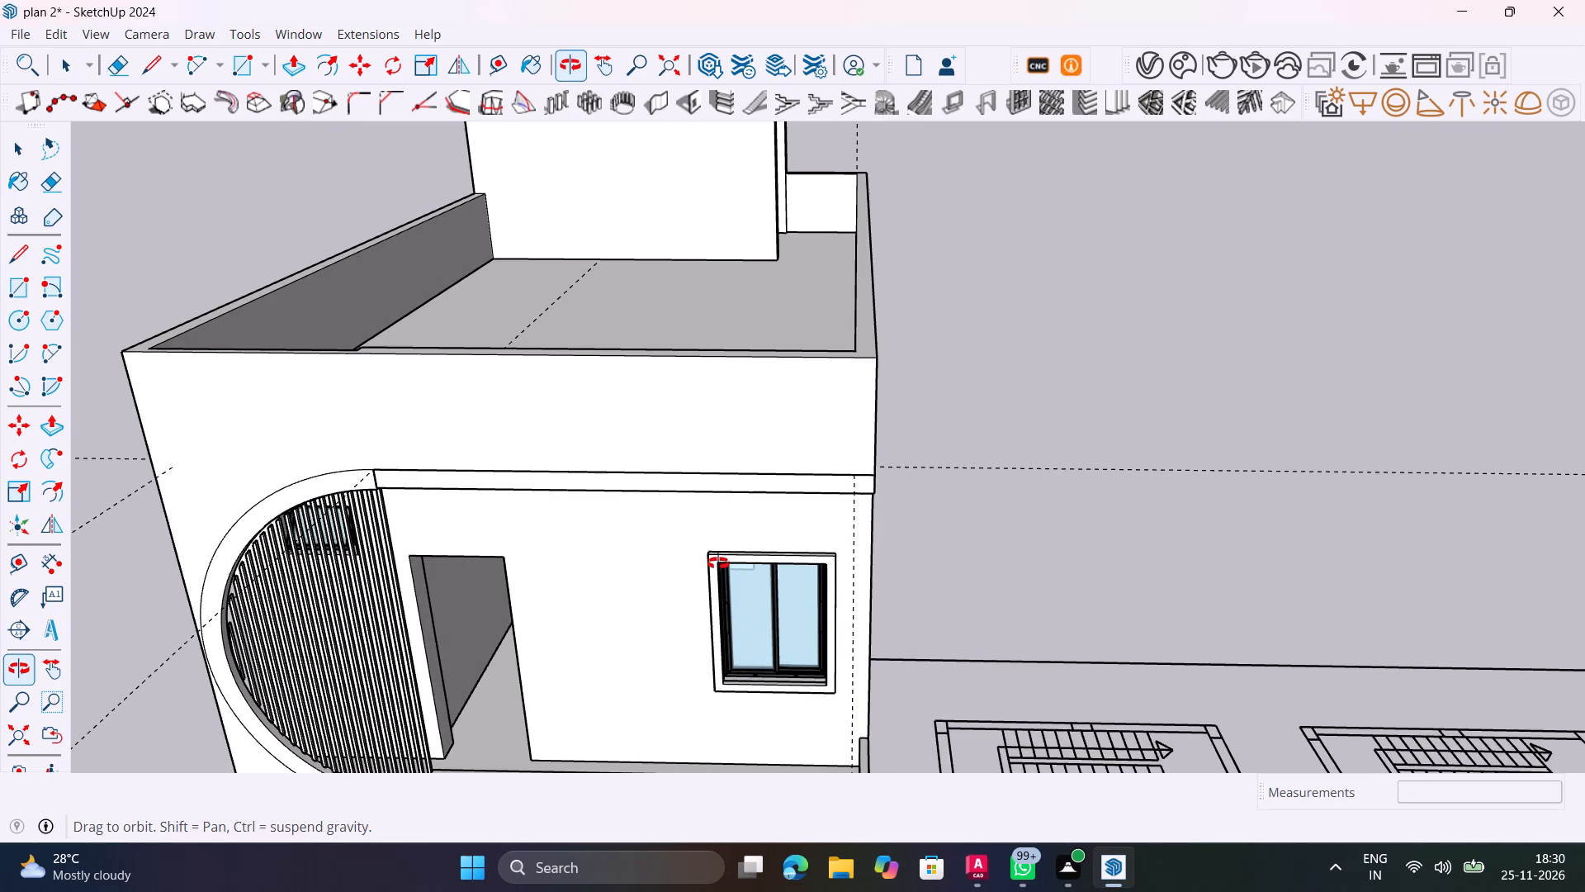
shift+middle_drag(718, 563, 774, 573)
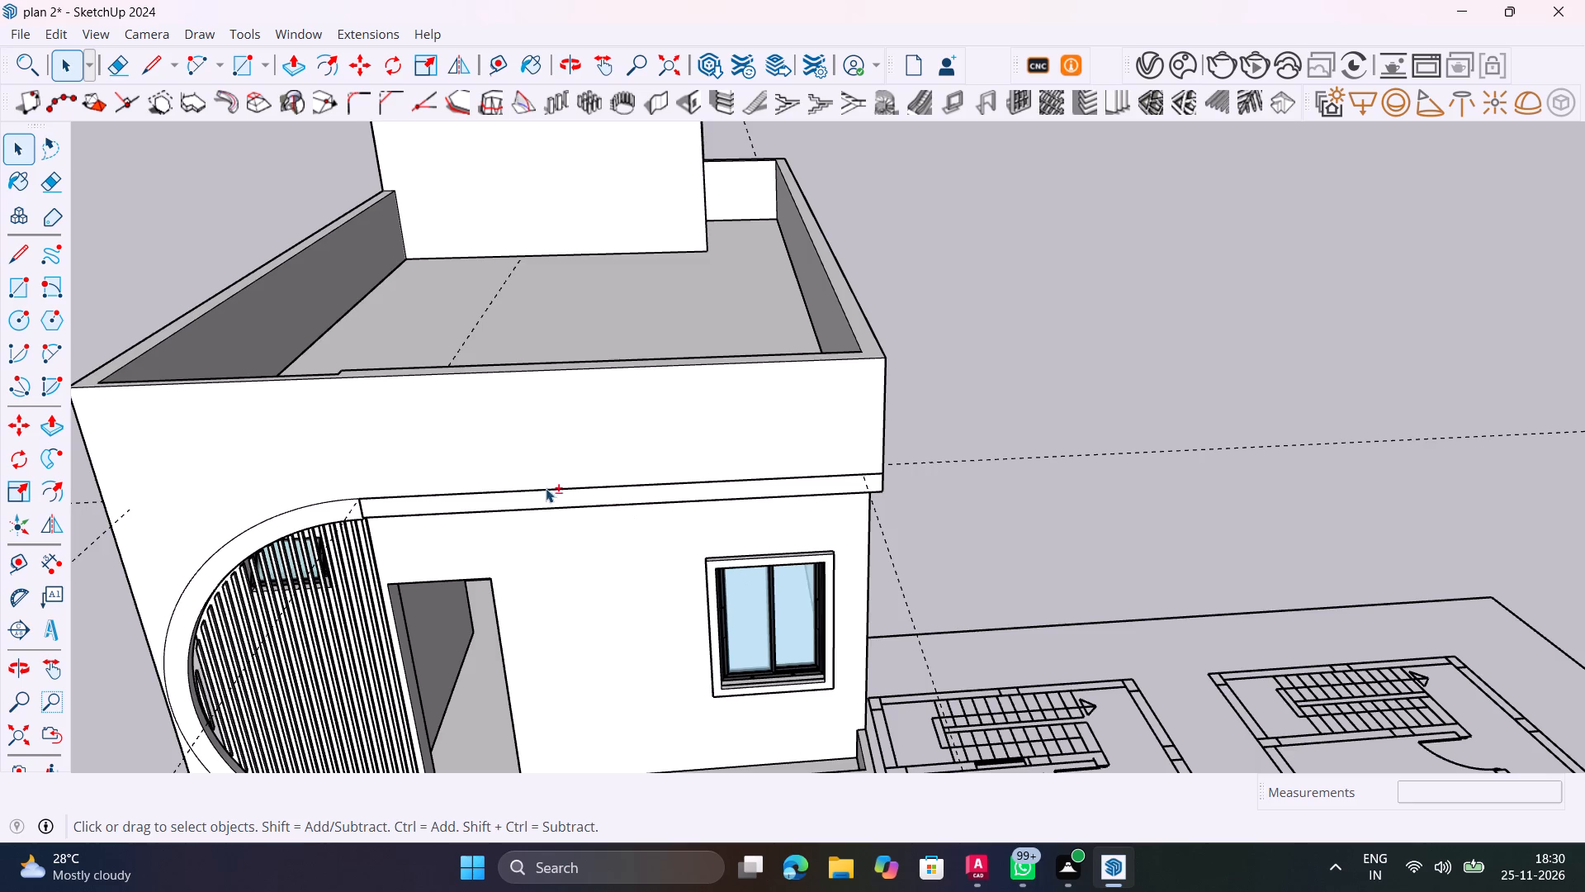
shift+middle_drag(557, 487, 808, 633)
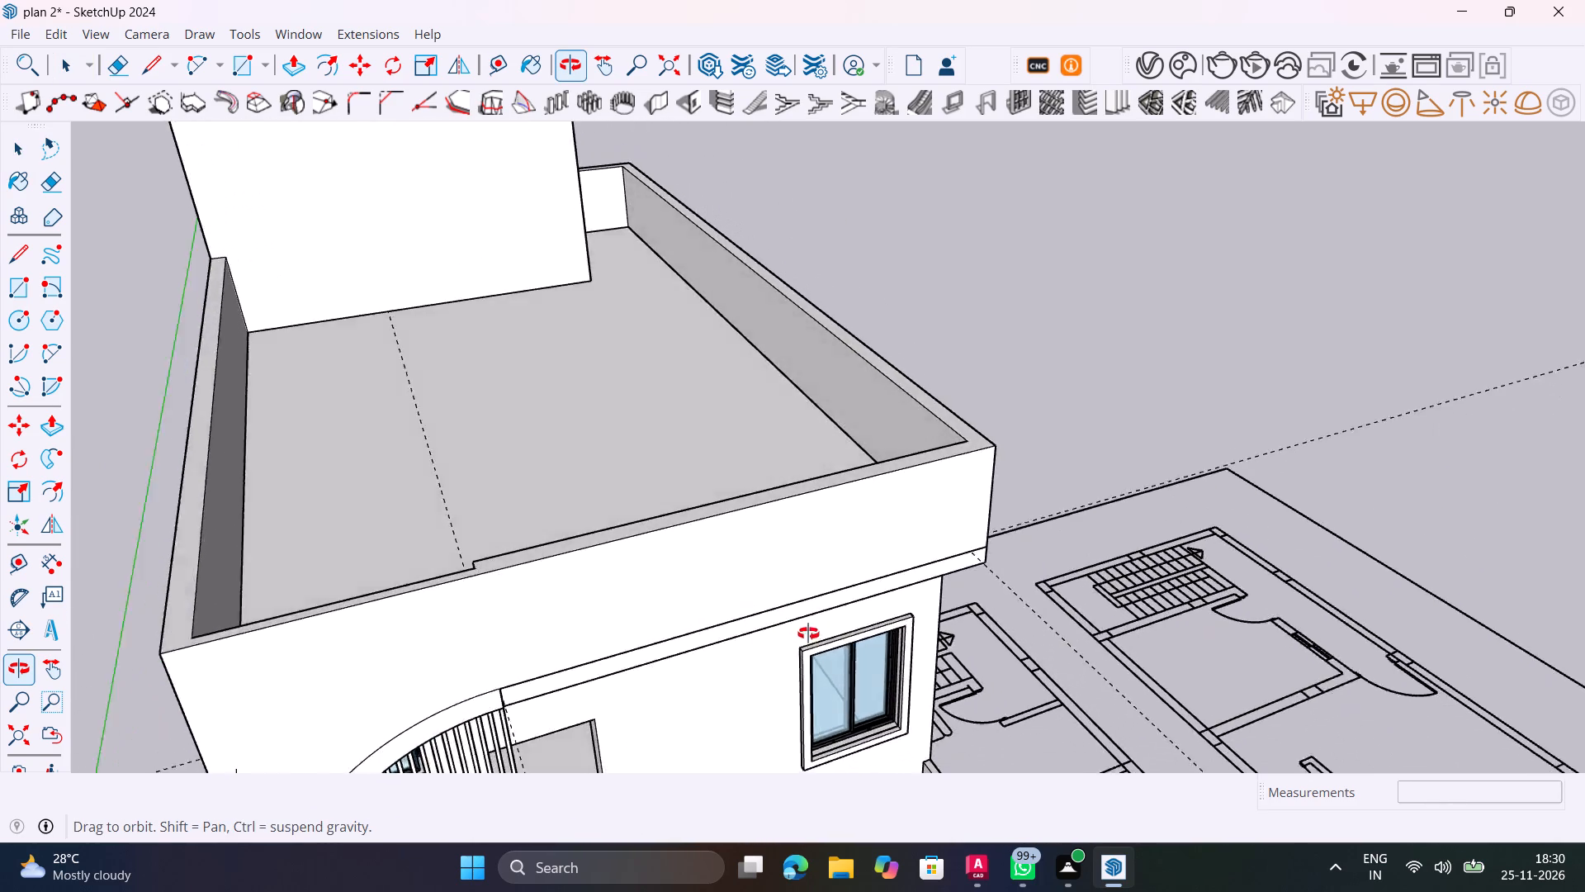
shift+middle_drag(808, 633, 688, 662)
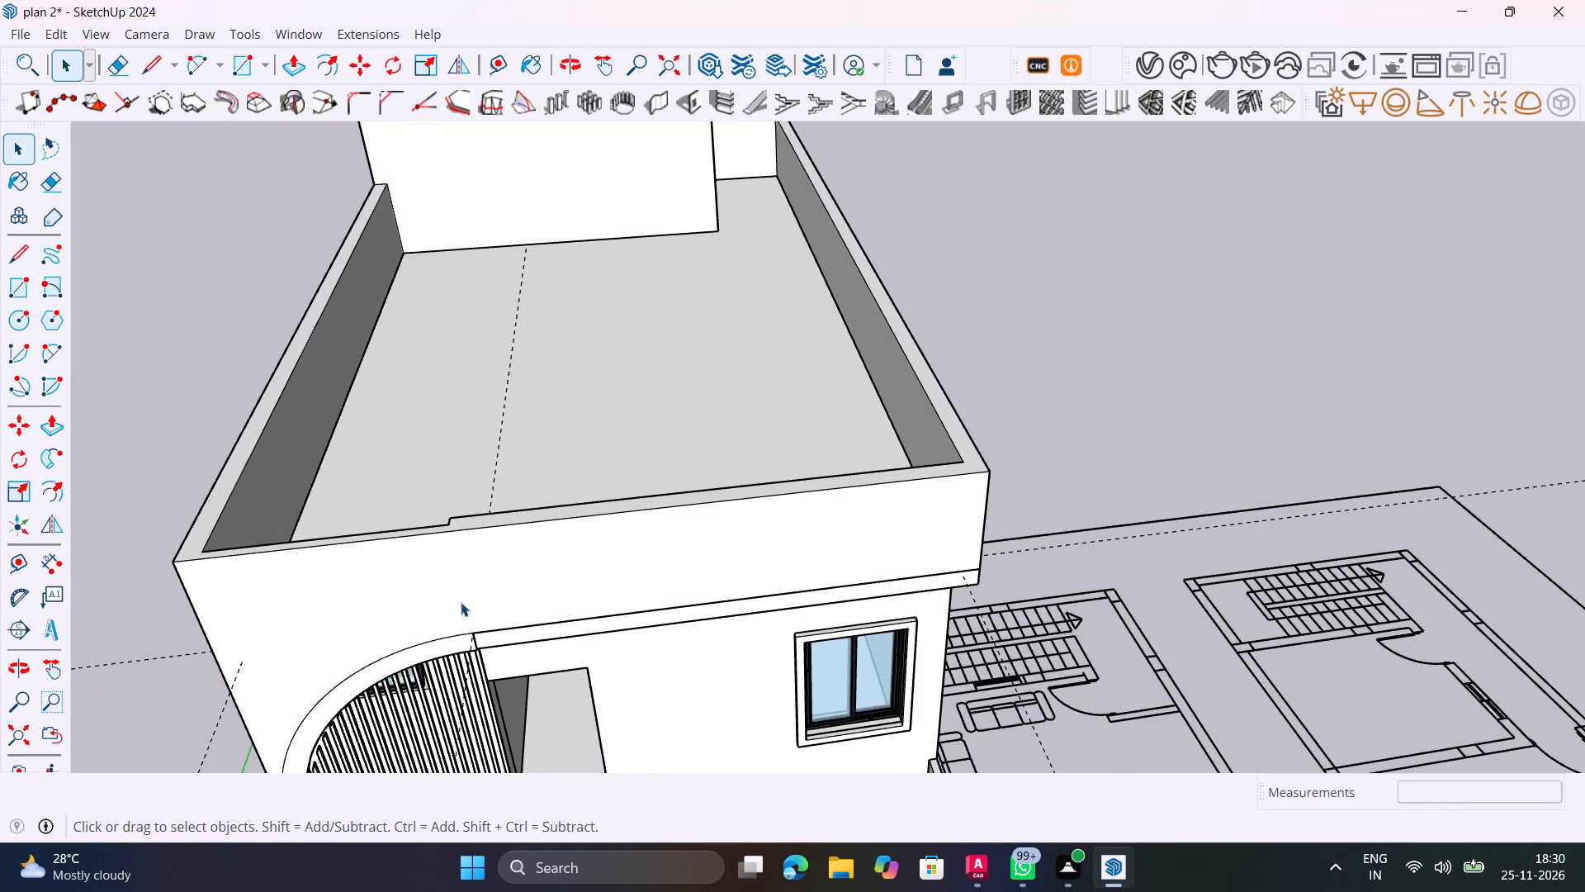
Draw a 3" line across the parapet top from the inner step corner to the front edge.
scroll(461, 605, up, 5)
key(l)
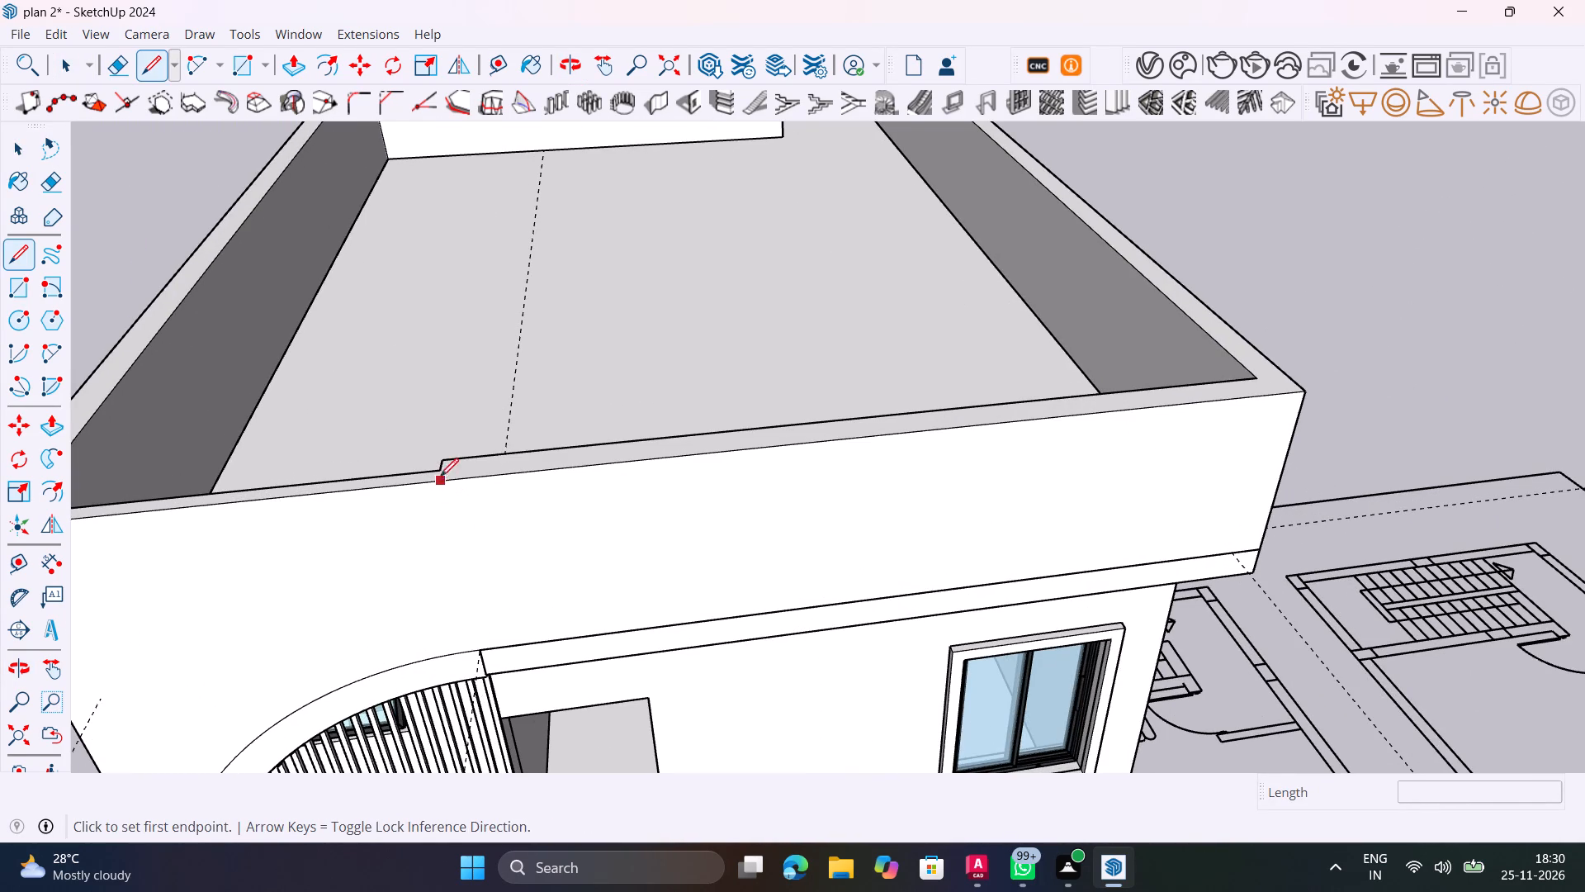
click(440, 471)
click(442, 489)
key(Escape)
Draw a line down the facade from the parapet-top seam to the corner where the screen's arch meets the slab band.
scroll(433, 494, up, 6)
key(space)
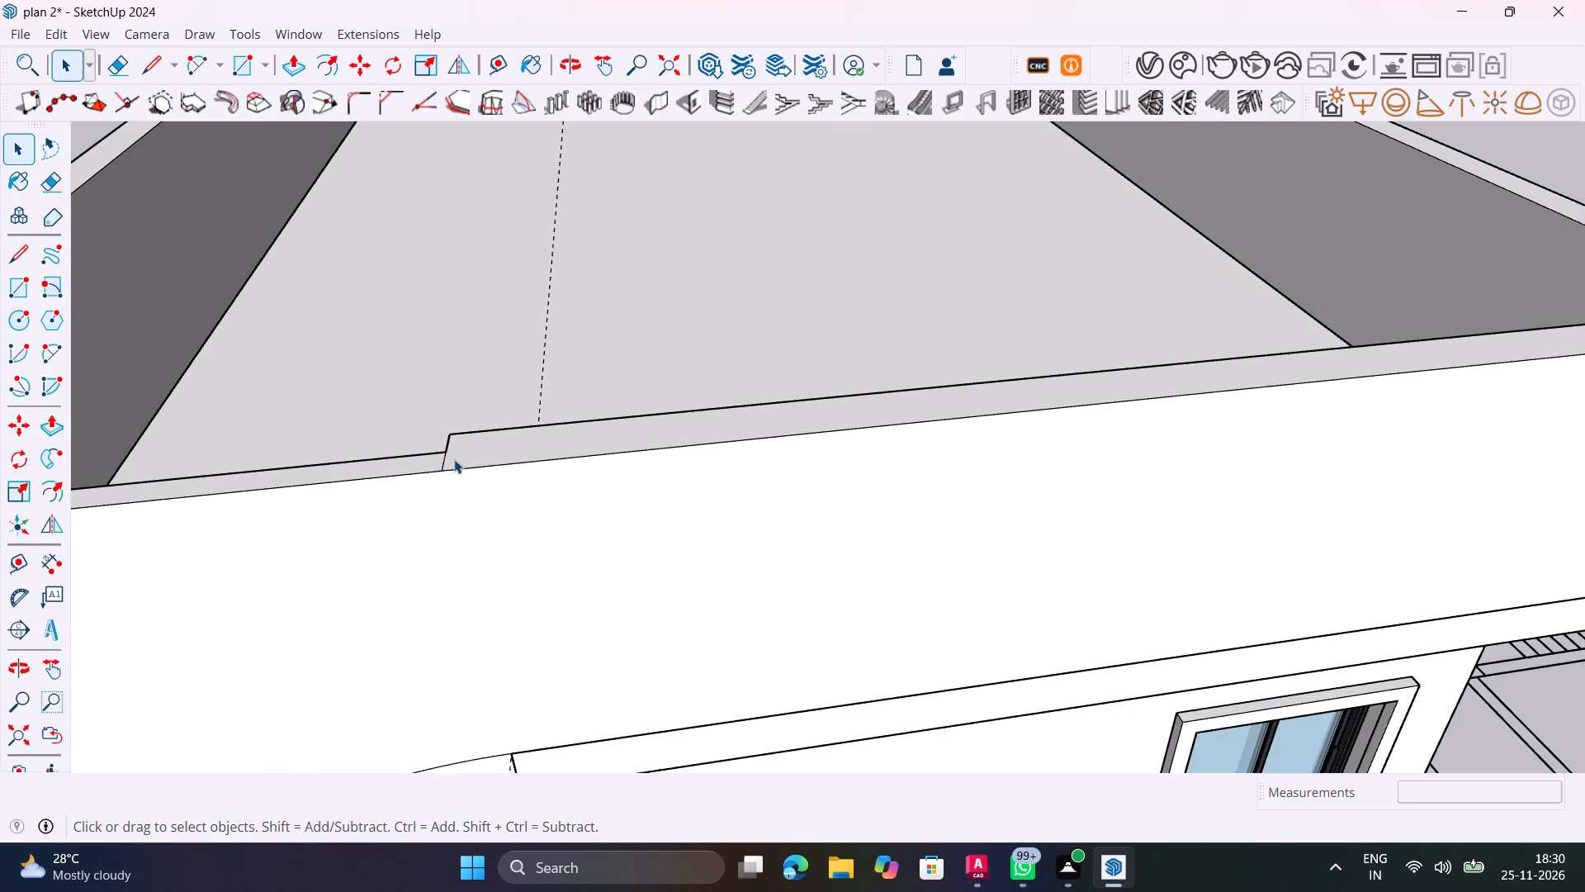
scroll(451, 459, up, 9)
key(l)
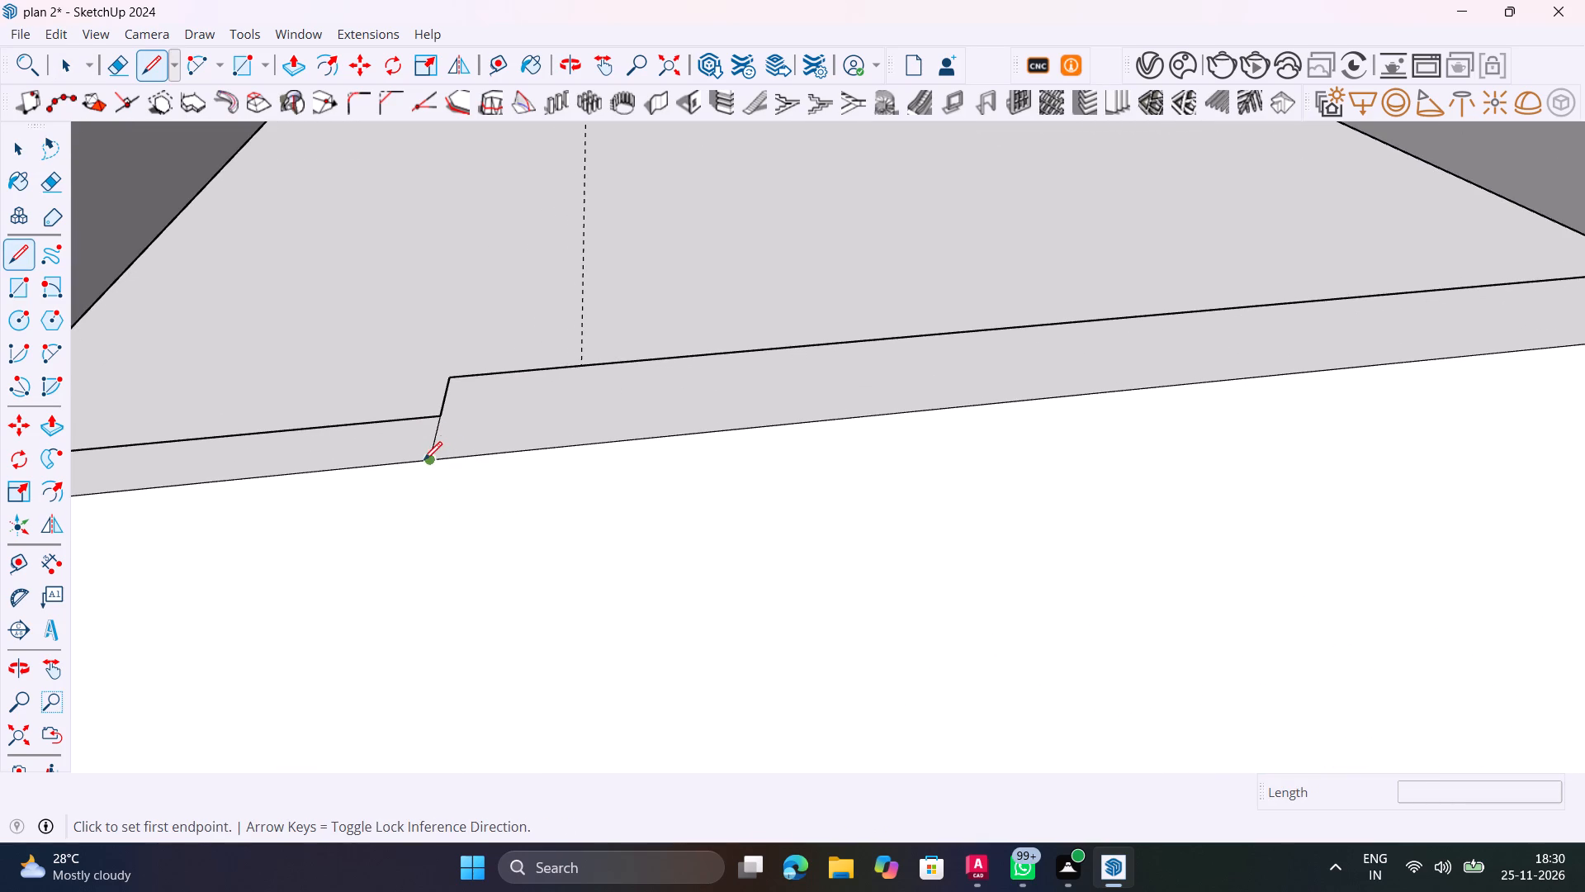
click(426, 465)
scroll(439, 567, down, 19)
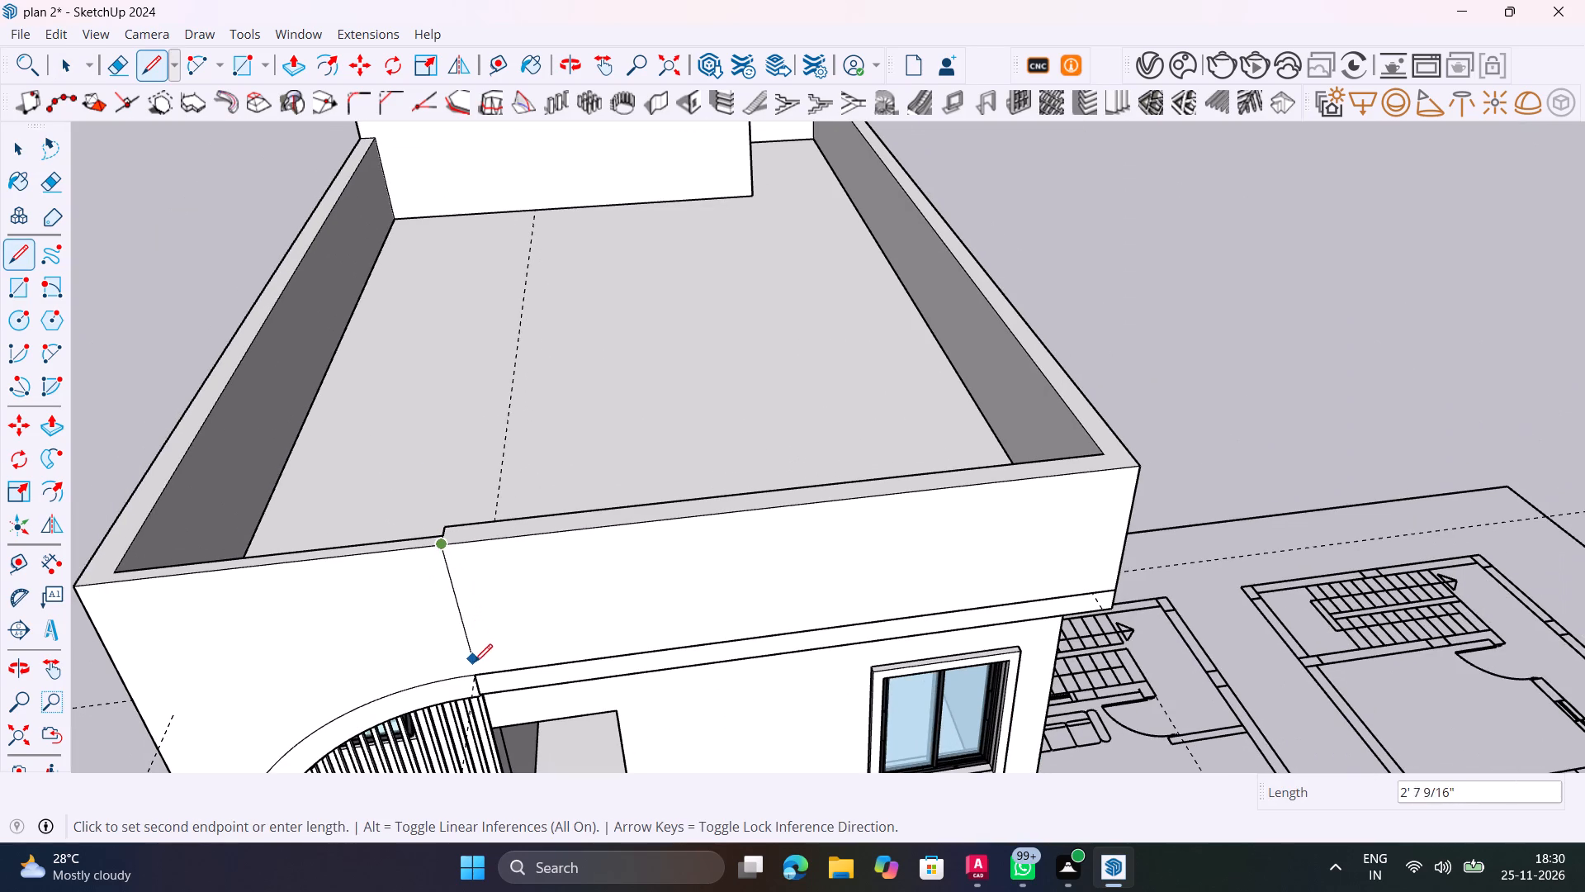
click(482, 671)
key(space)
Place a vertical guide on the front parapet's outer face, offset from the seam beside the curved-screen wall.
click(545, 594)
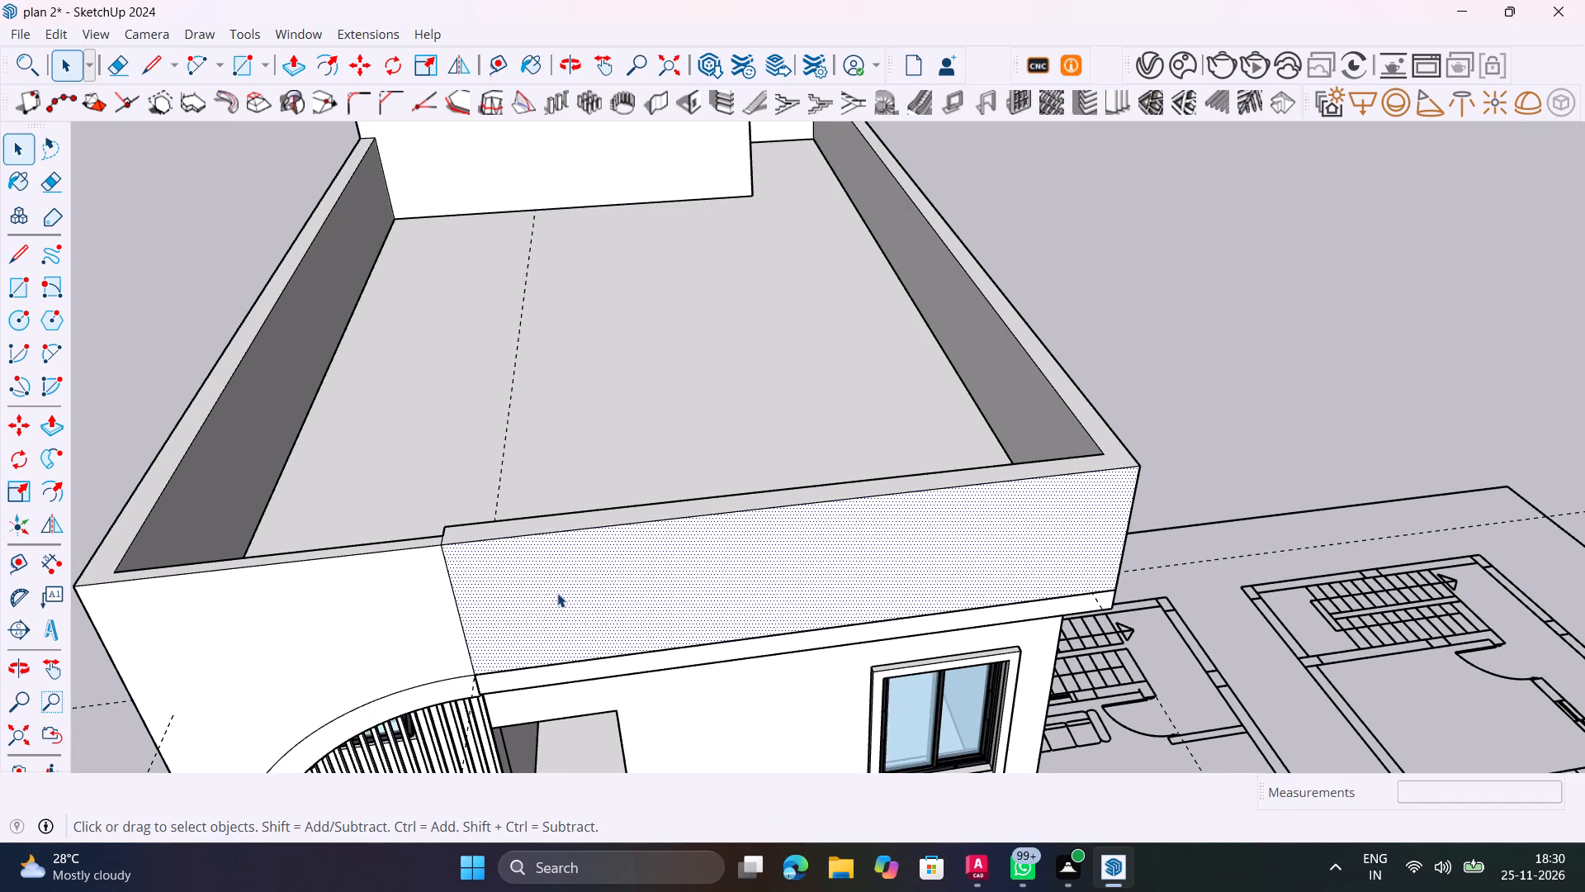
middle_drag(661, 574, 806, 526)
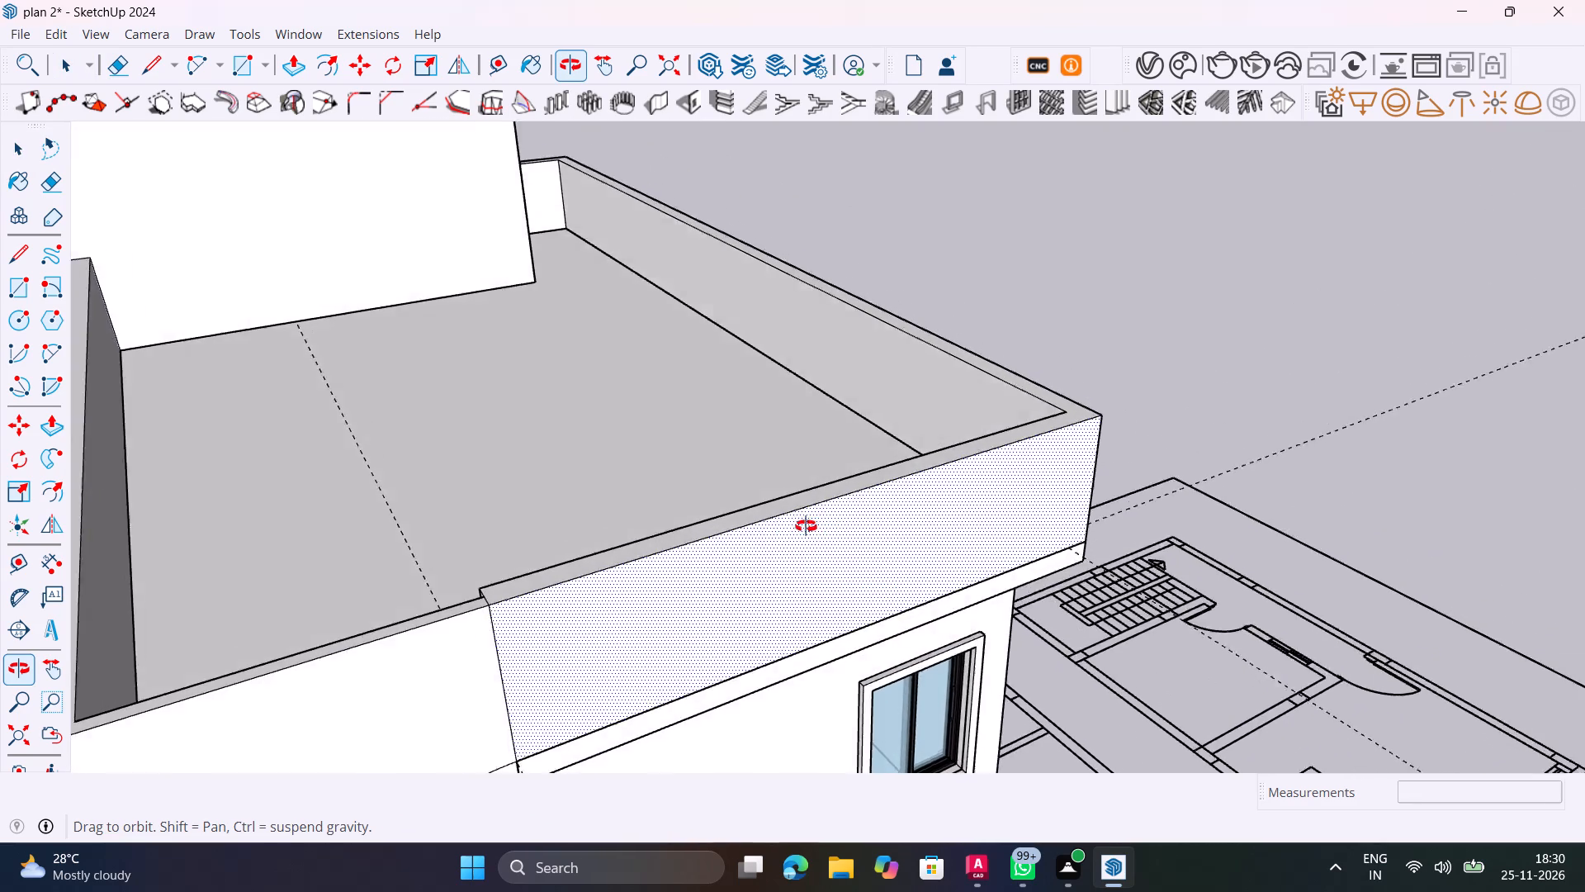
middle_drag(806, 526, 599, 525)
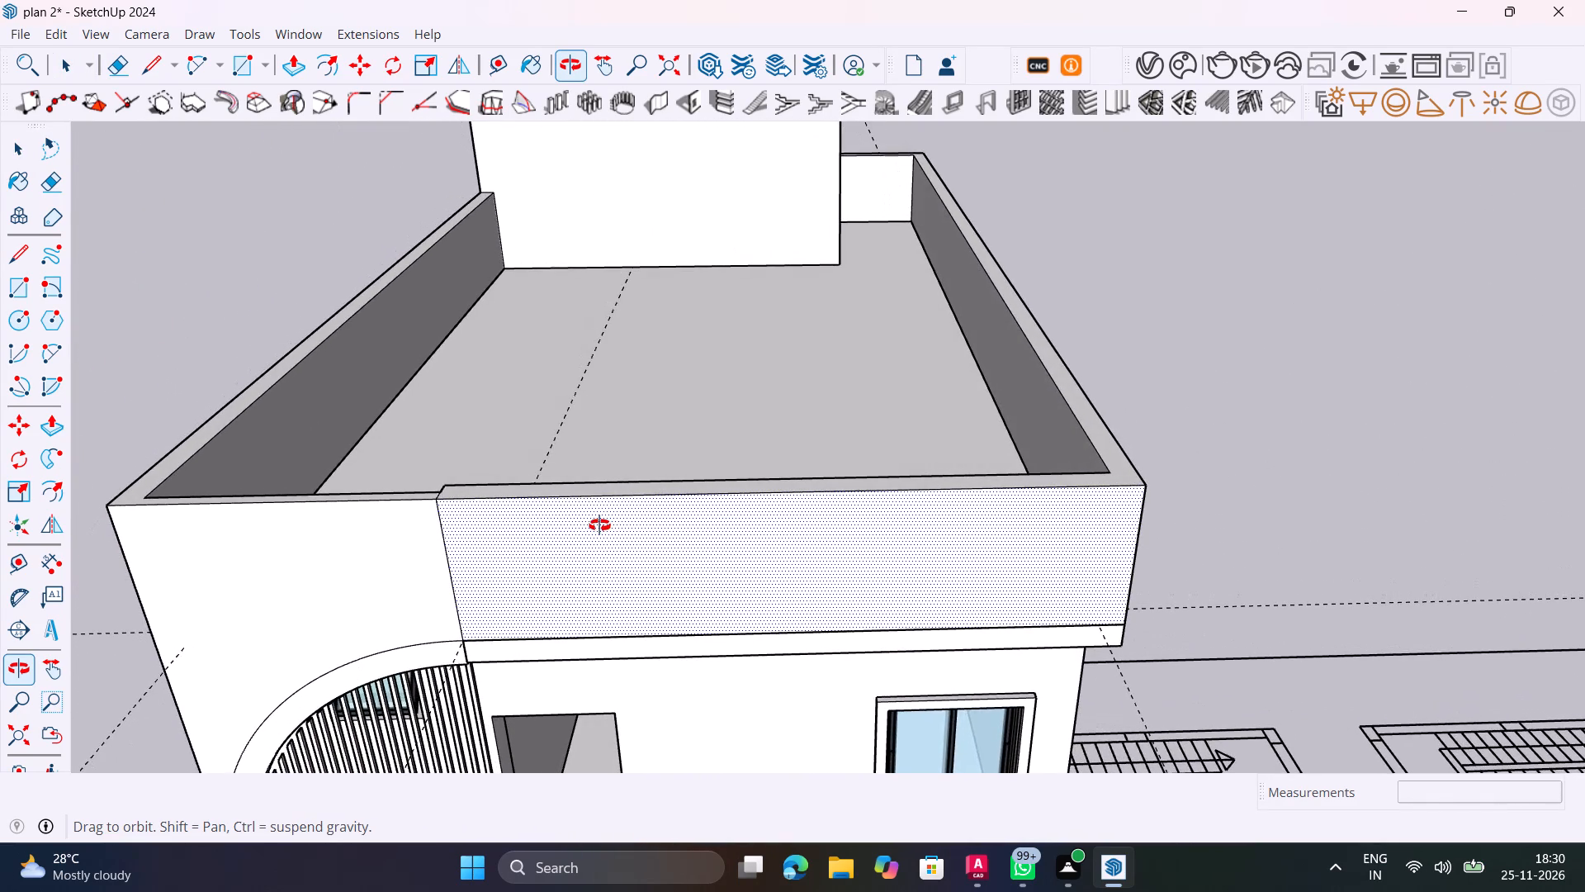
middle_drag(599, 525, 684, 537)
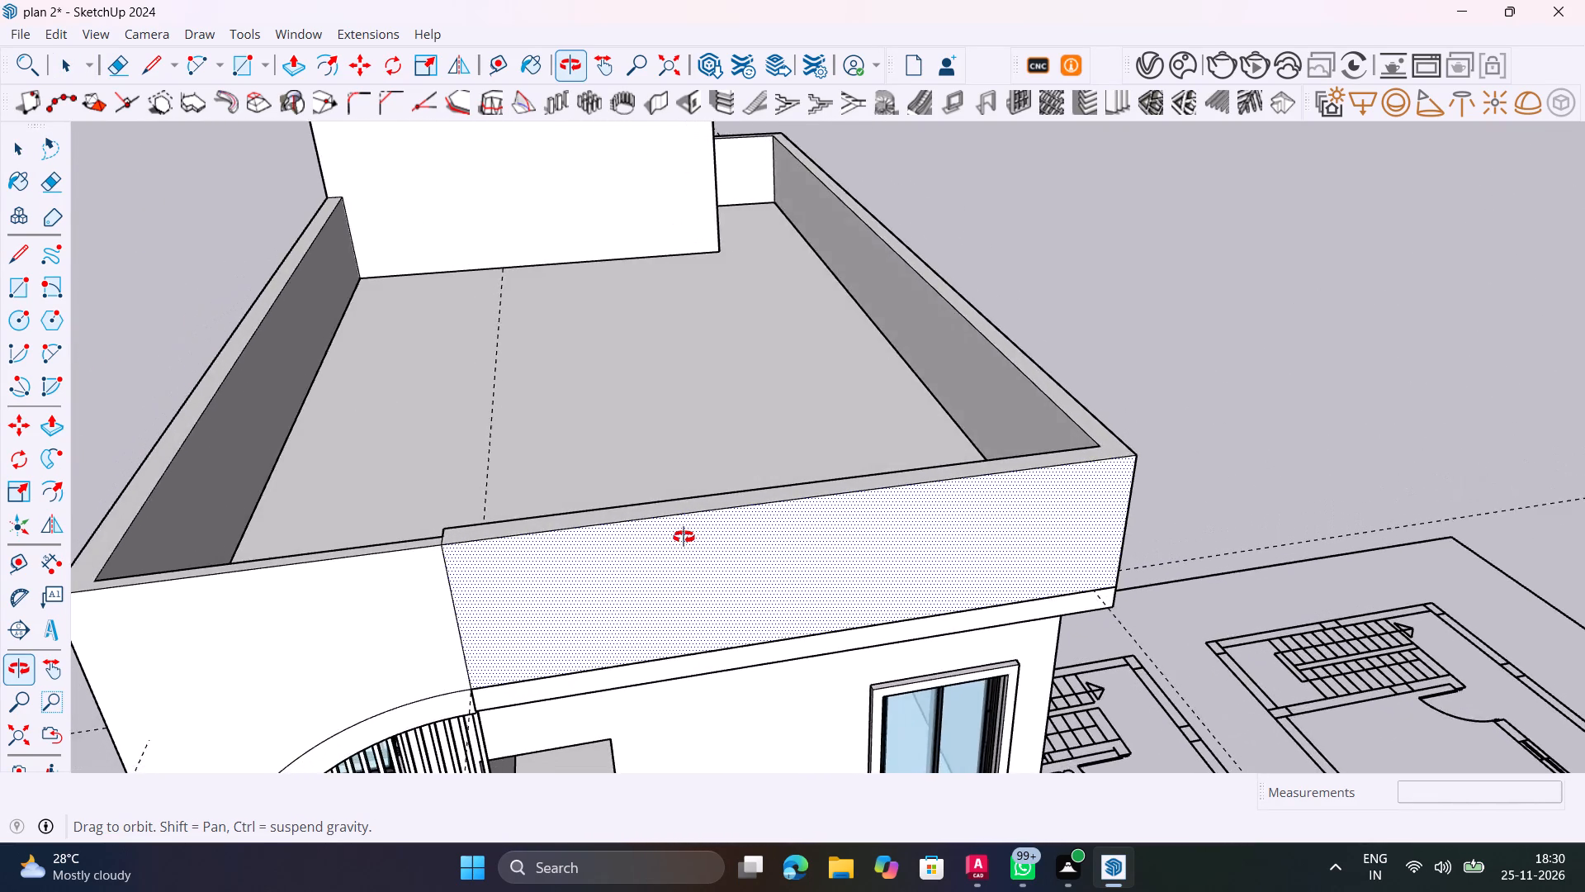
middle_drag(684, 537, 621, 550)
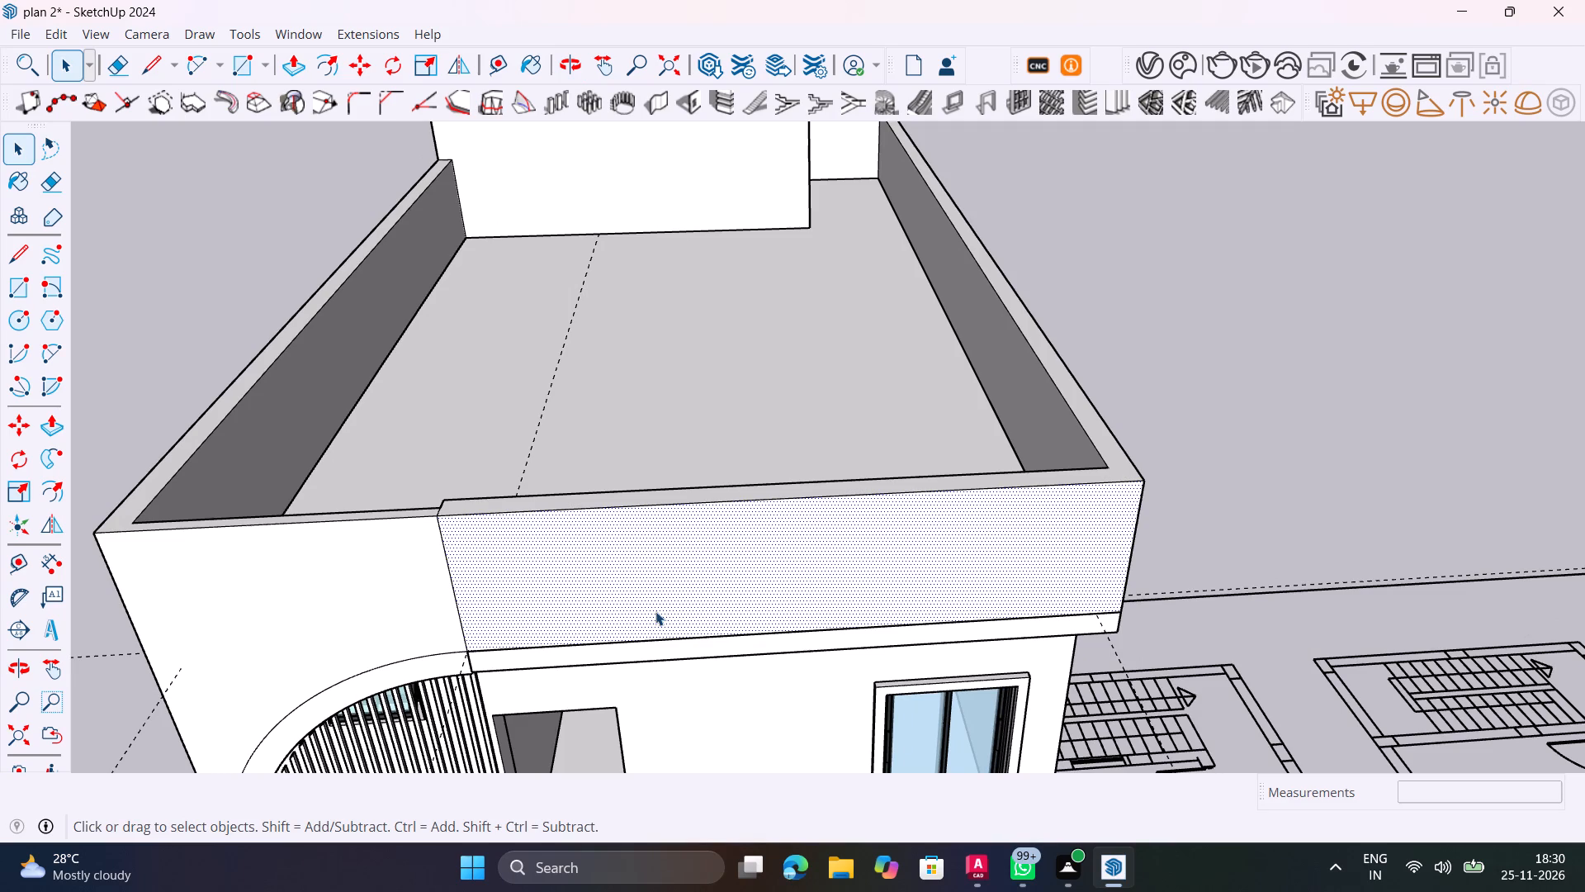
middle_drag(644, 609, 639, 526)
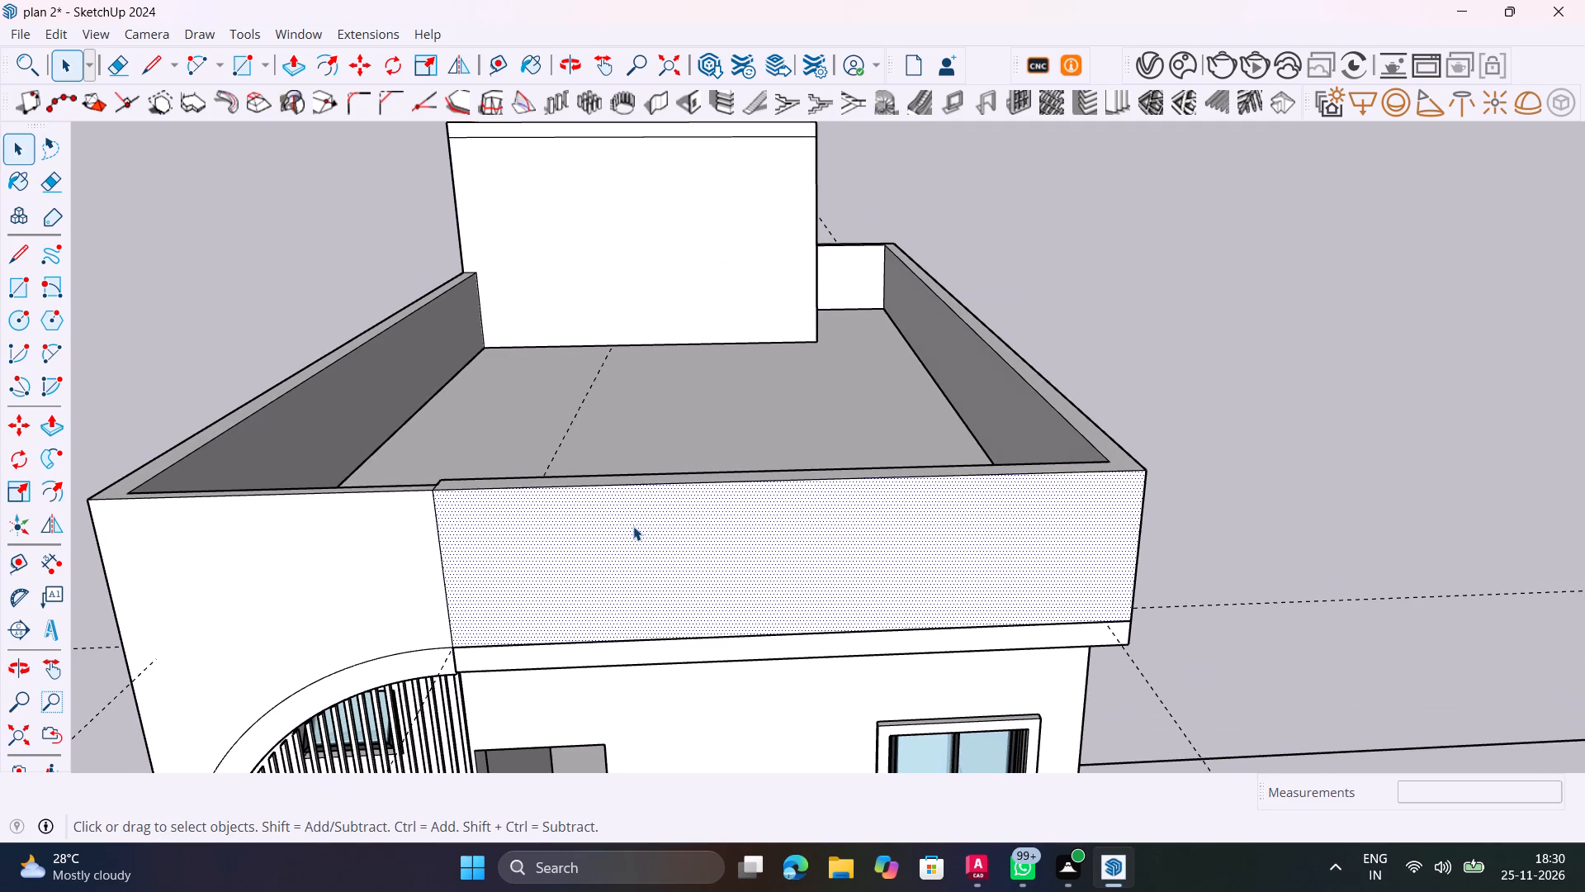
key(t)
click(438, 551)
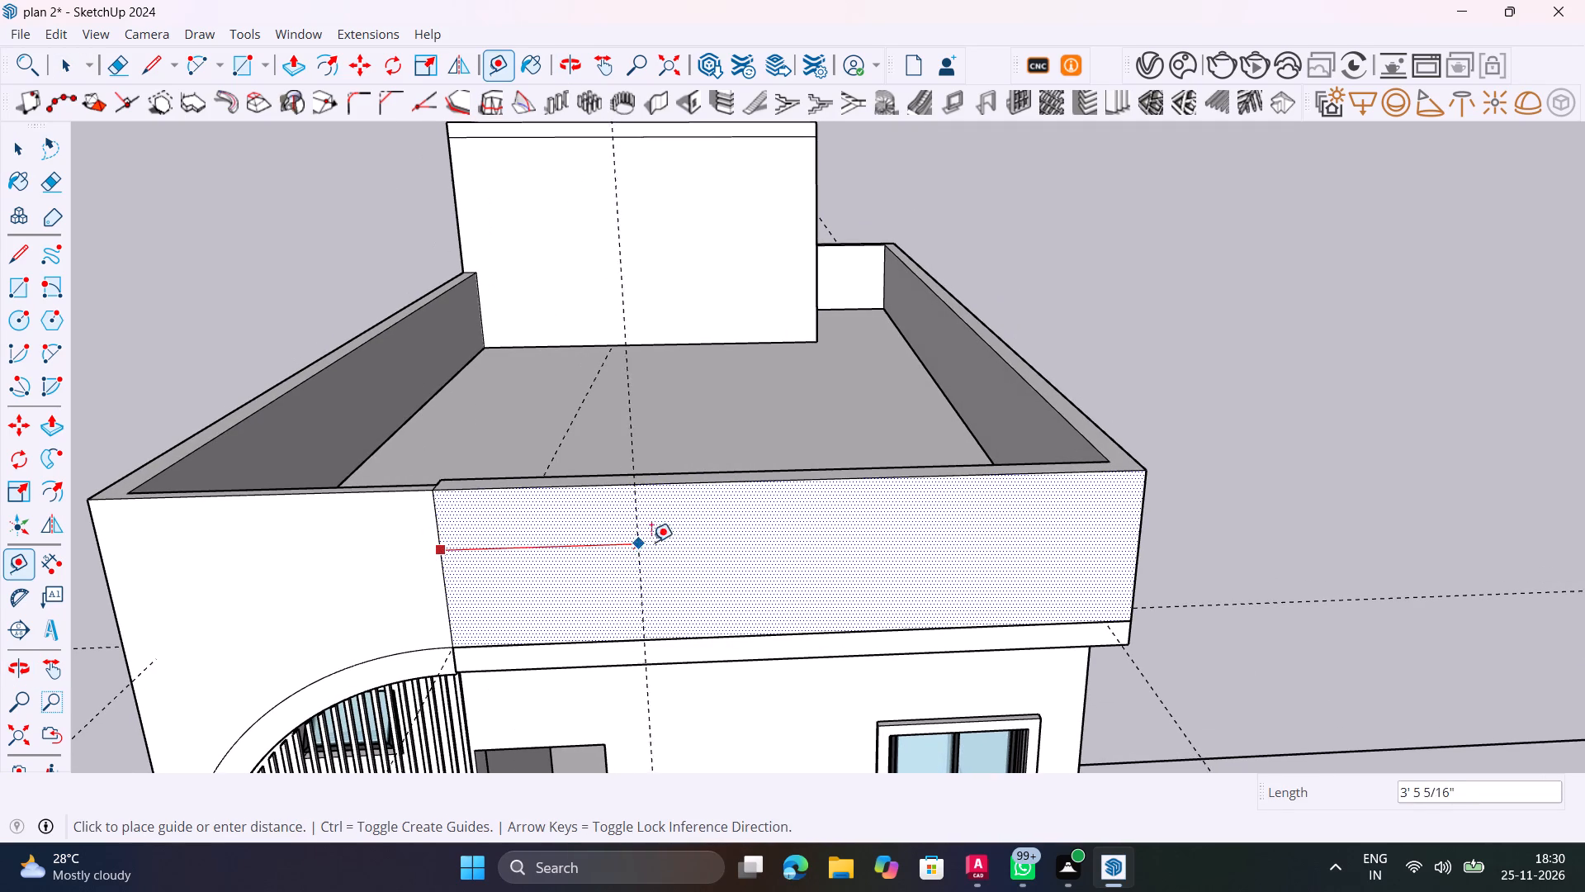
click(671, 533)
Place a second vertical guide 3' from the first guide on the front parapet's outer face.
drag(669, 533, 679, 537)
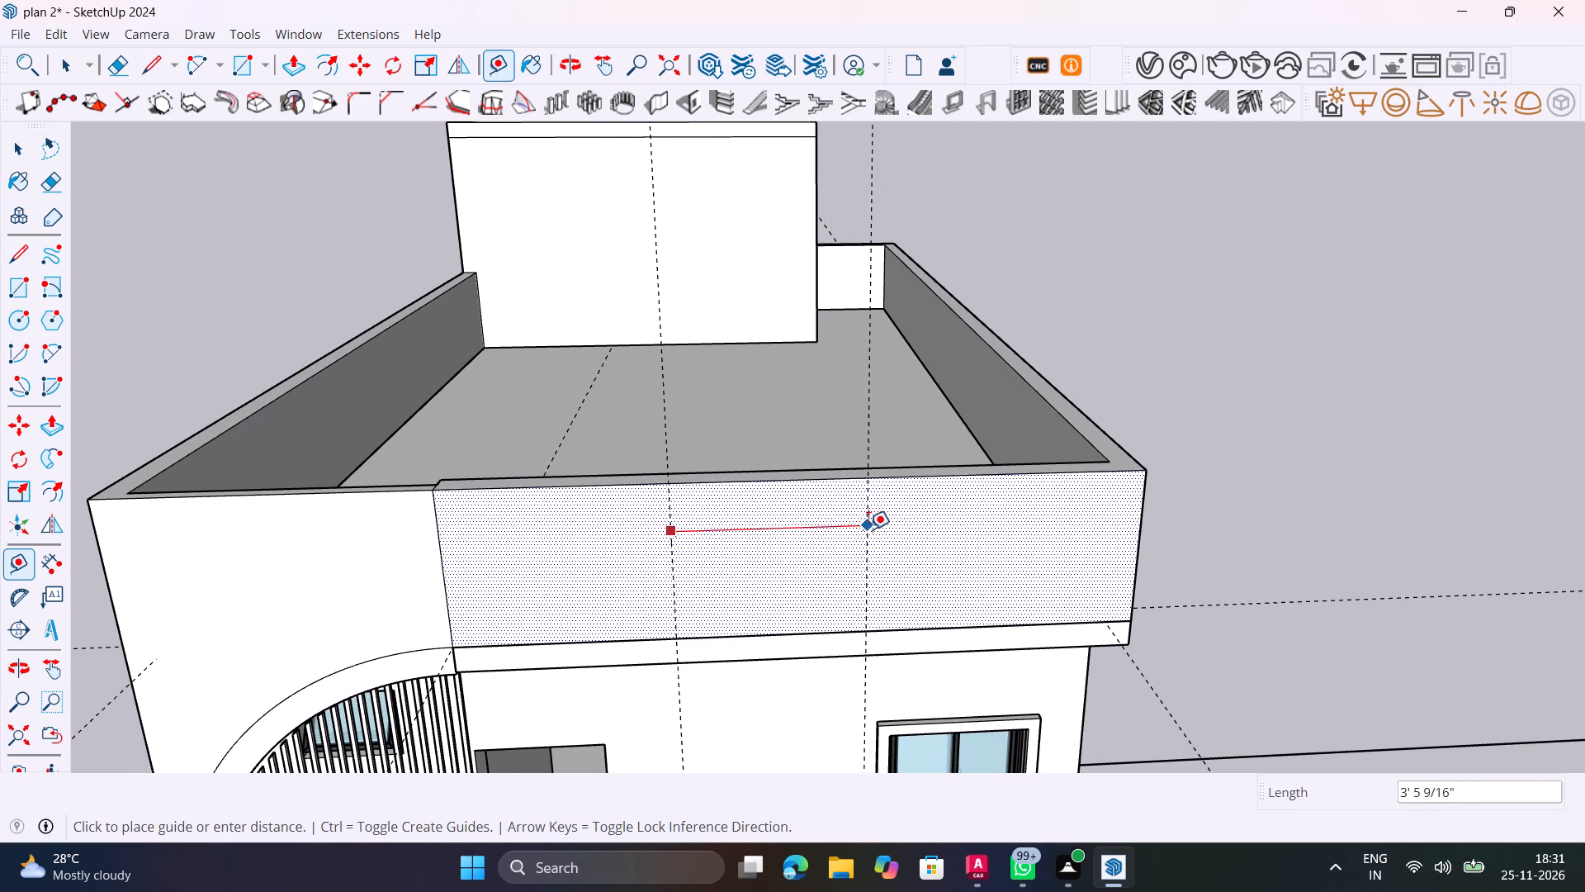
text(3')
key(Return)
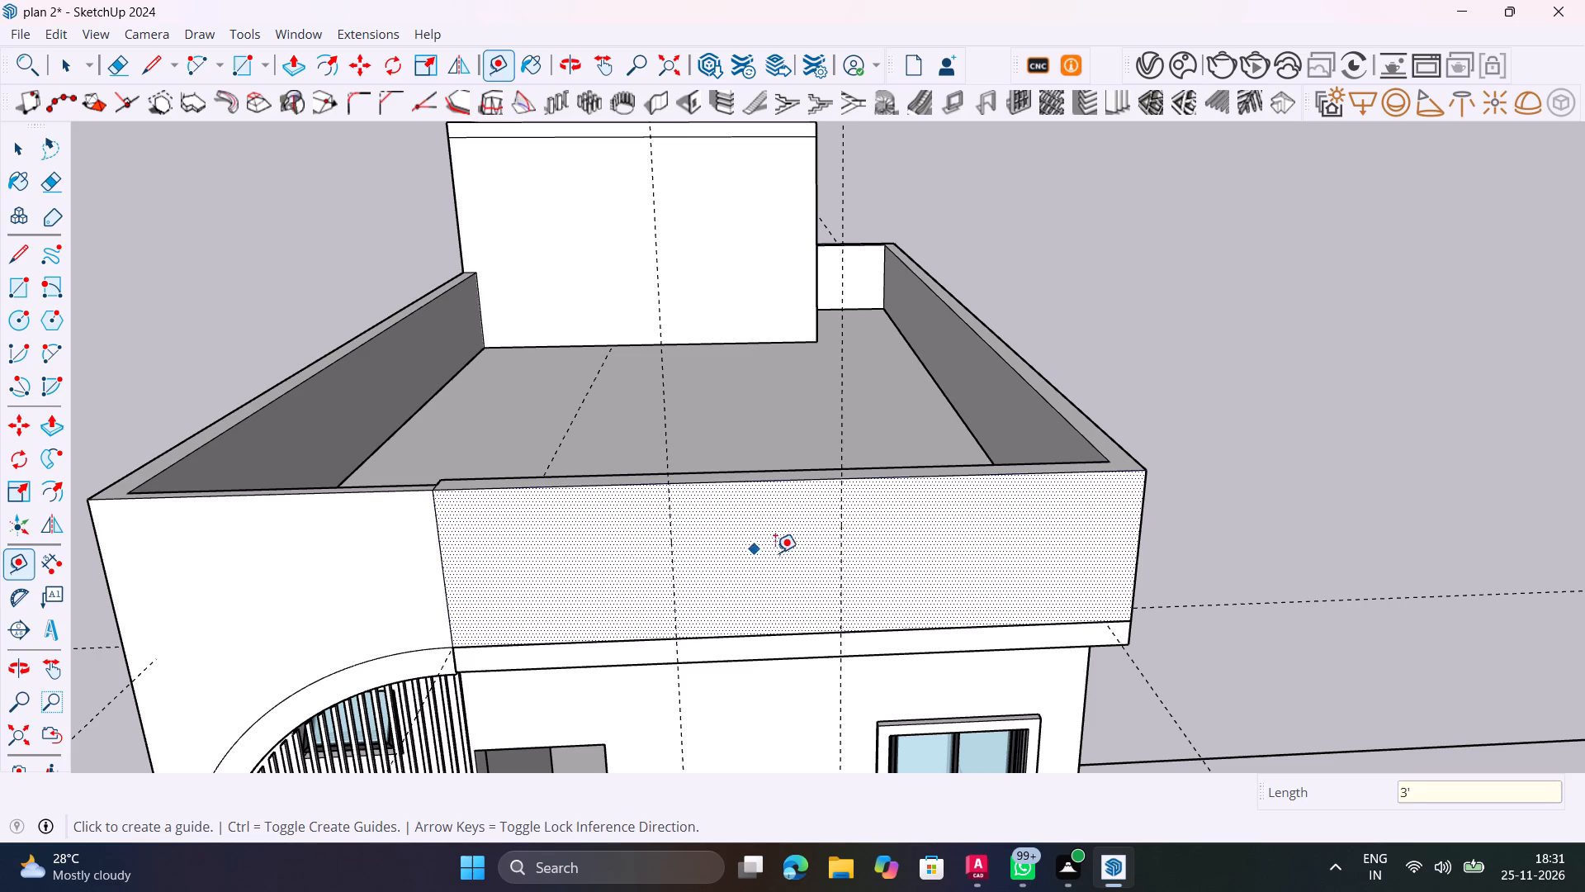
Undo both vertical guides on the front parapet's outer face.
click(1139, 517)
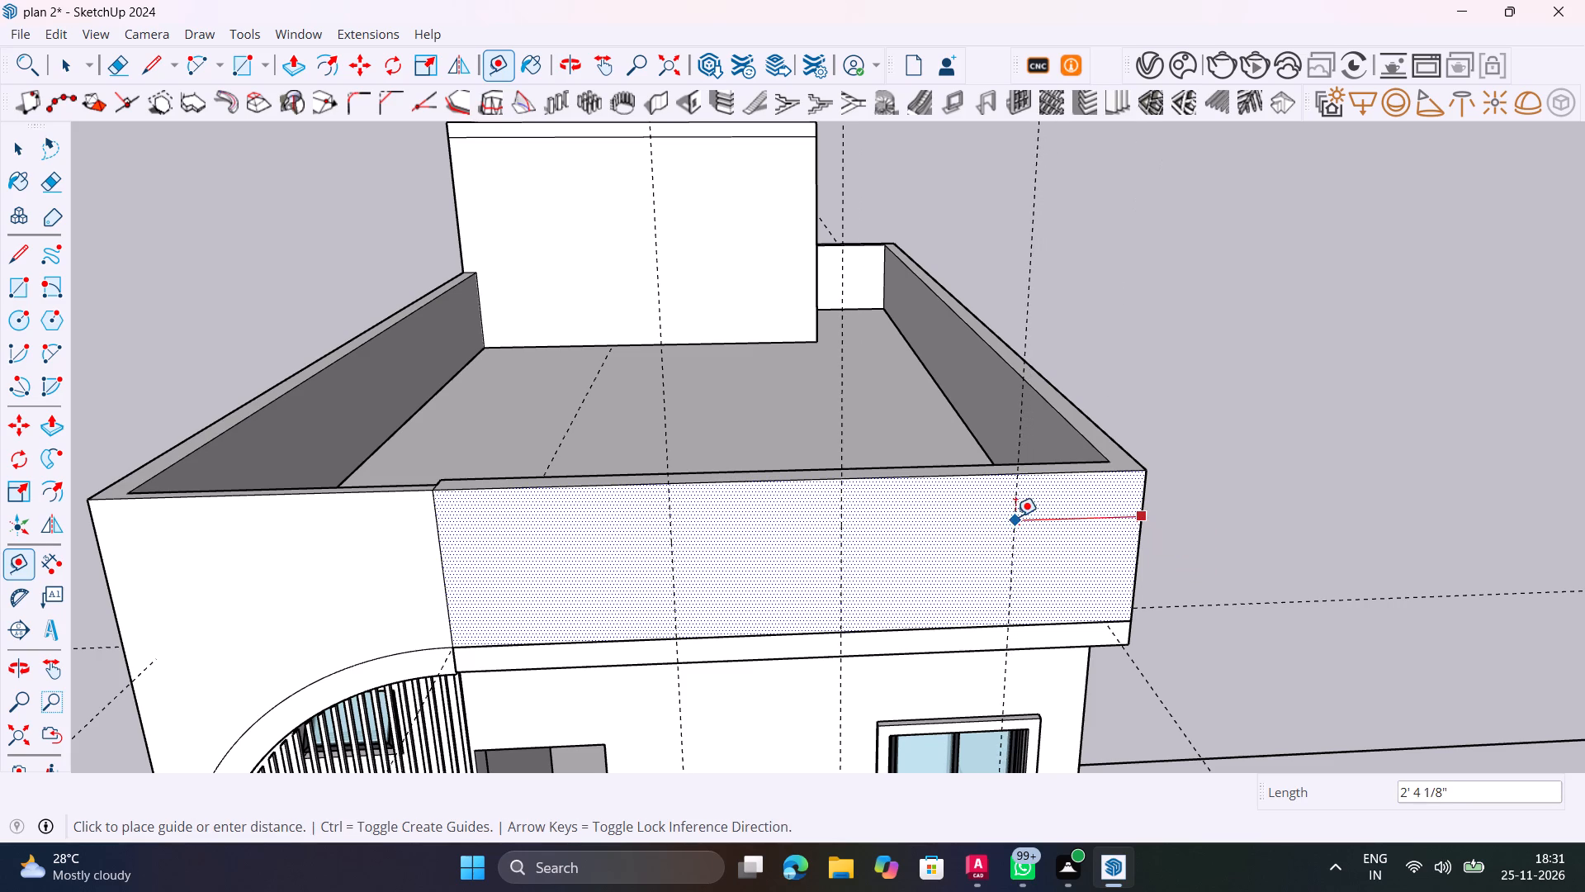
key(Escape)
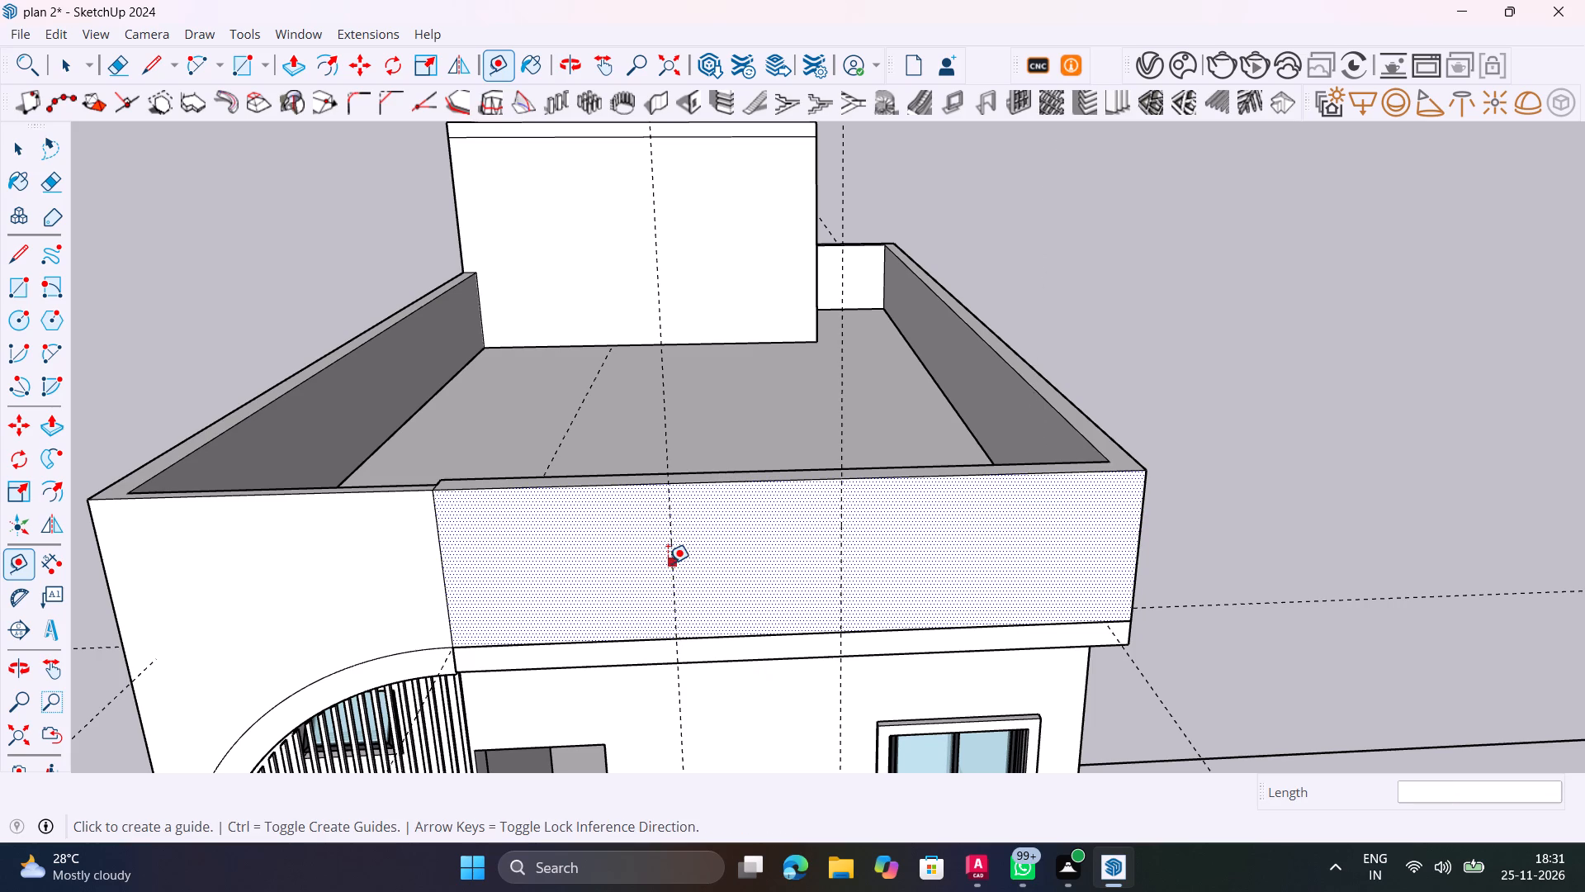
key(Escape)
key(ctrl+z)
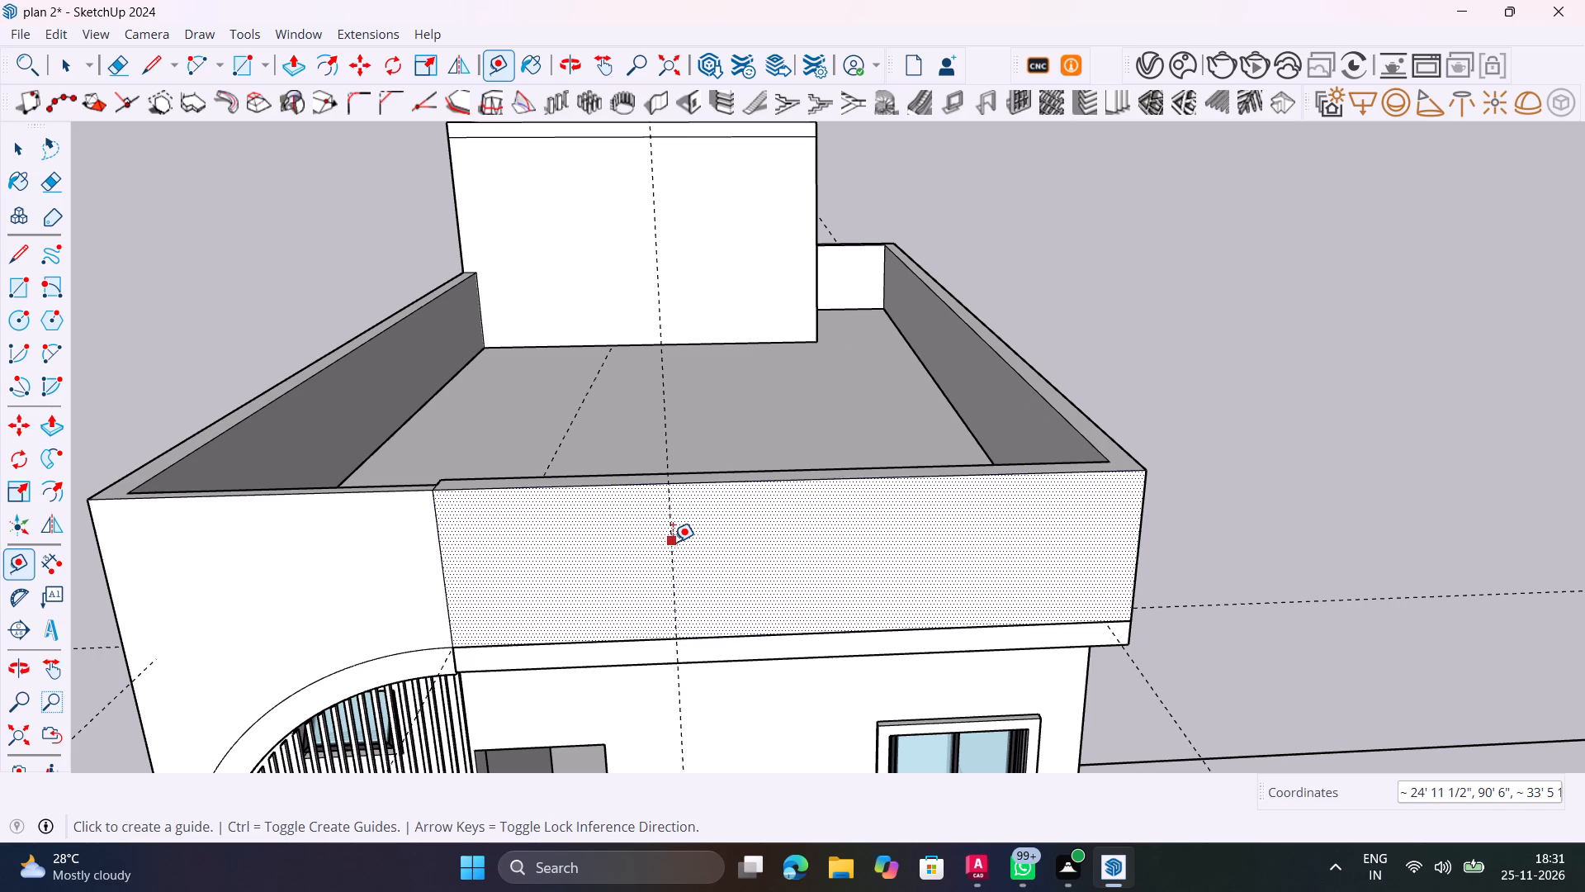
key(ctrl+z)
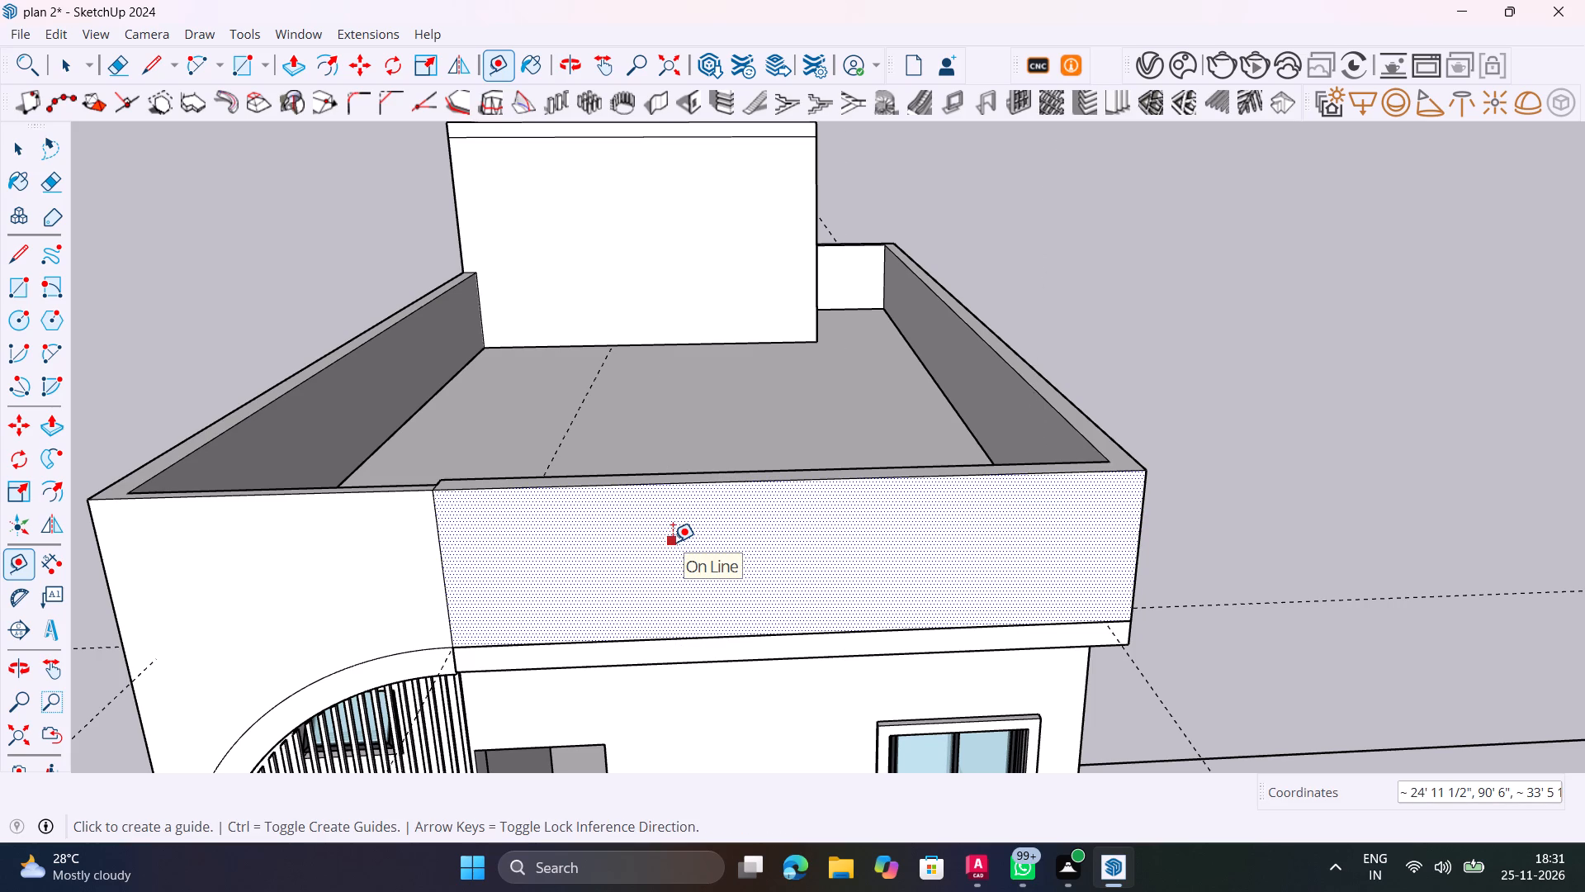
Place a vertical guide through the midpoint of the front parapet's face, about 6' 2 5/8" from its free outer corner edge.
key(t)
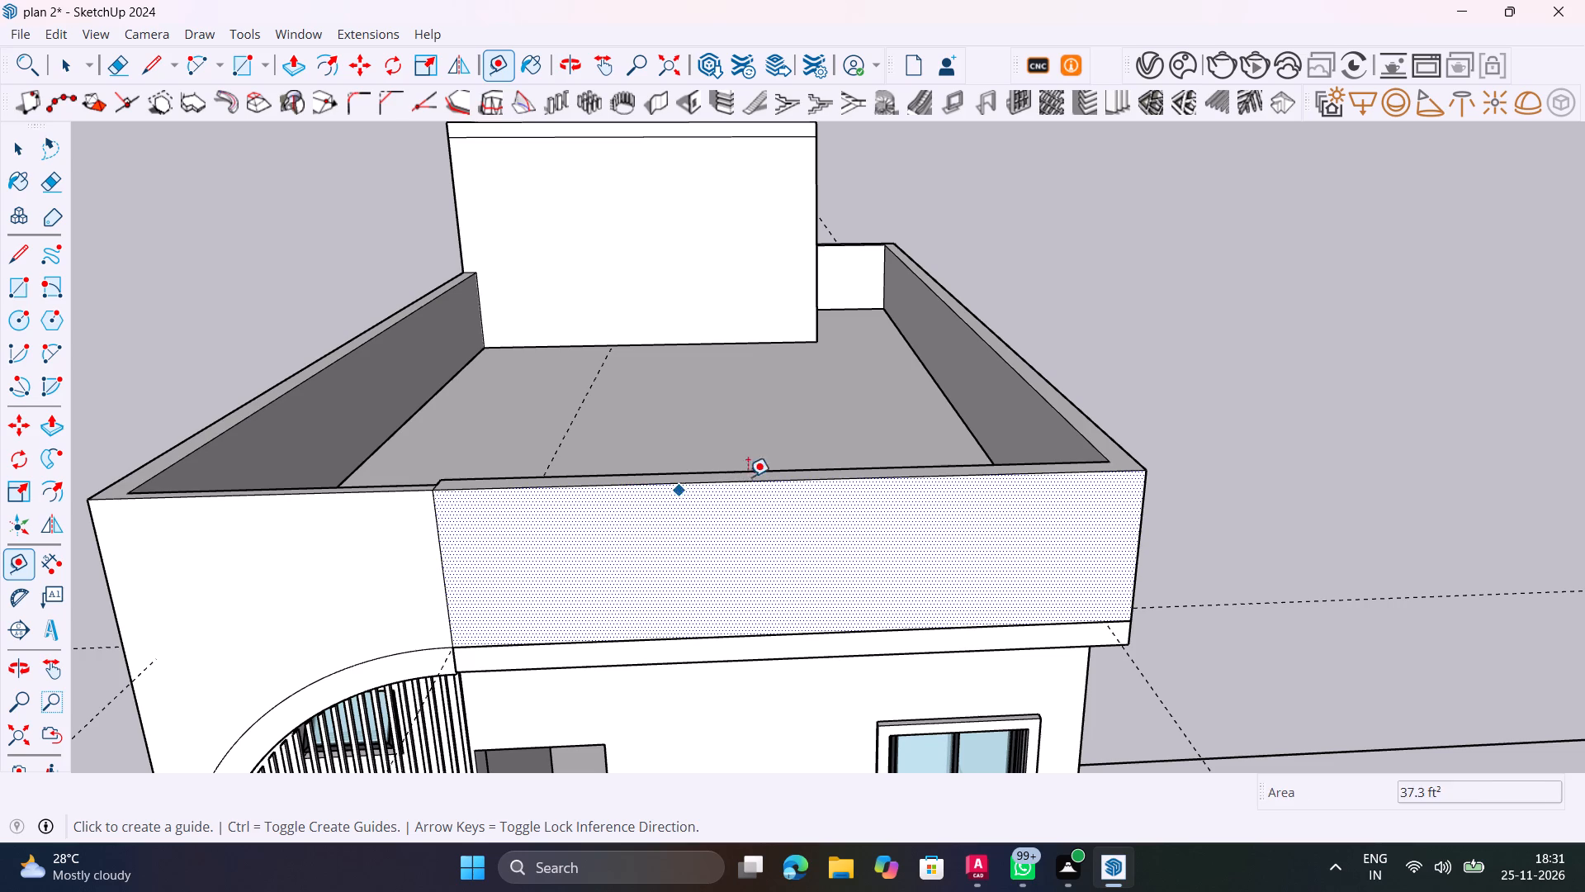
click(795, 484)
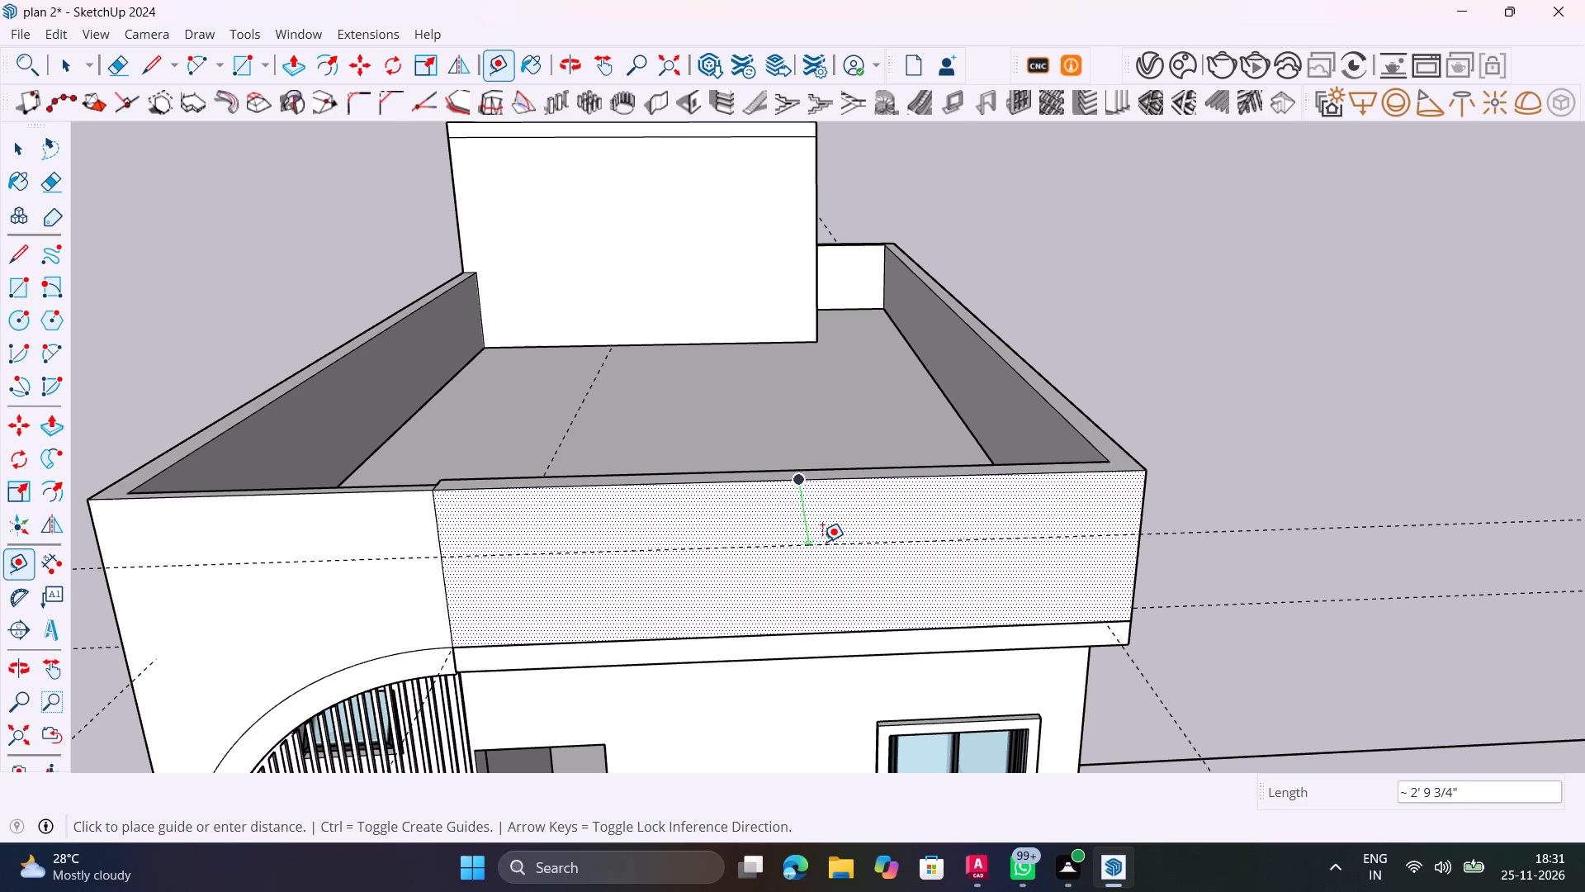
key(Escape)
click(1141, 522)
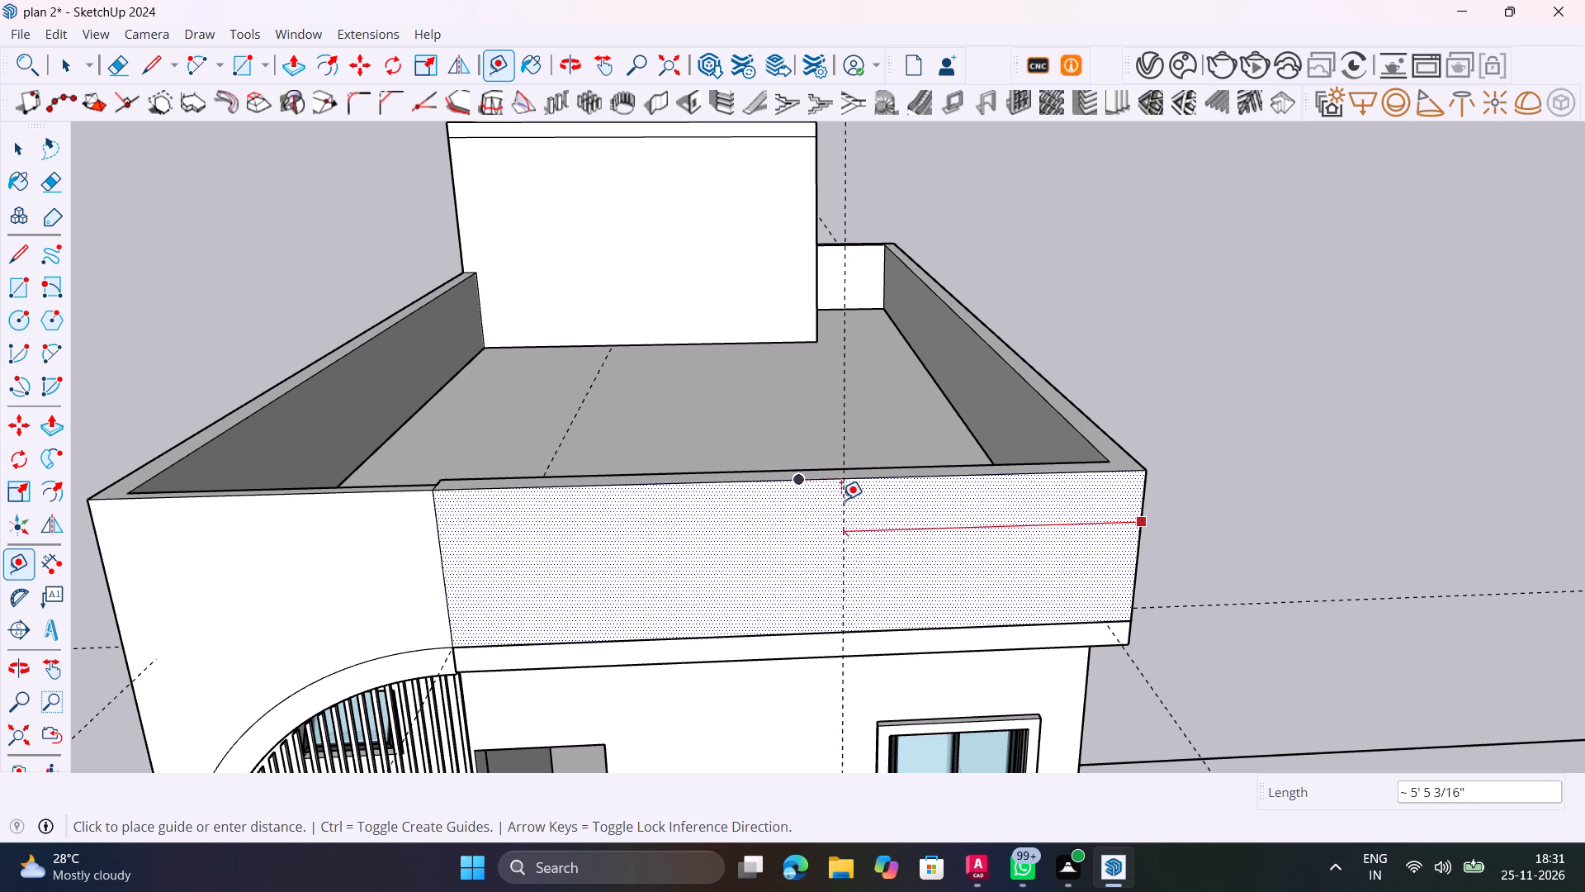
click(794, 483)
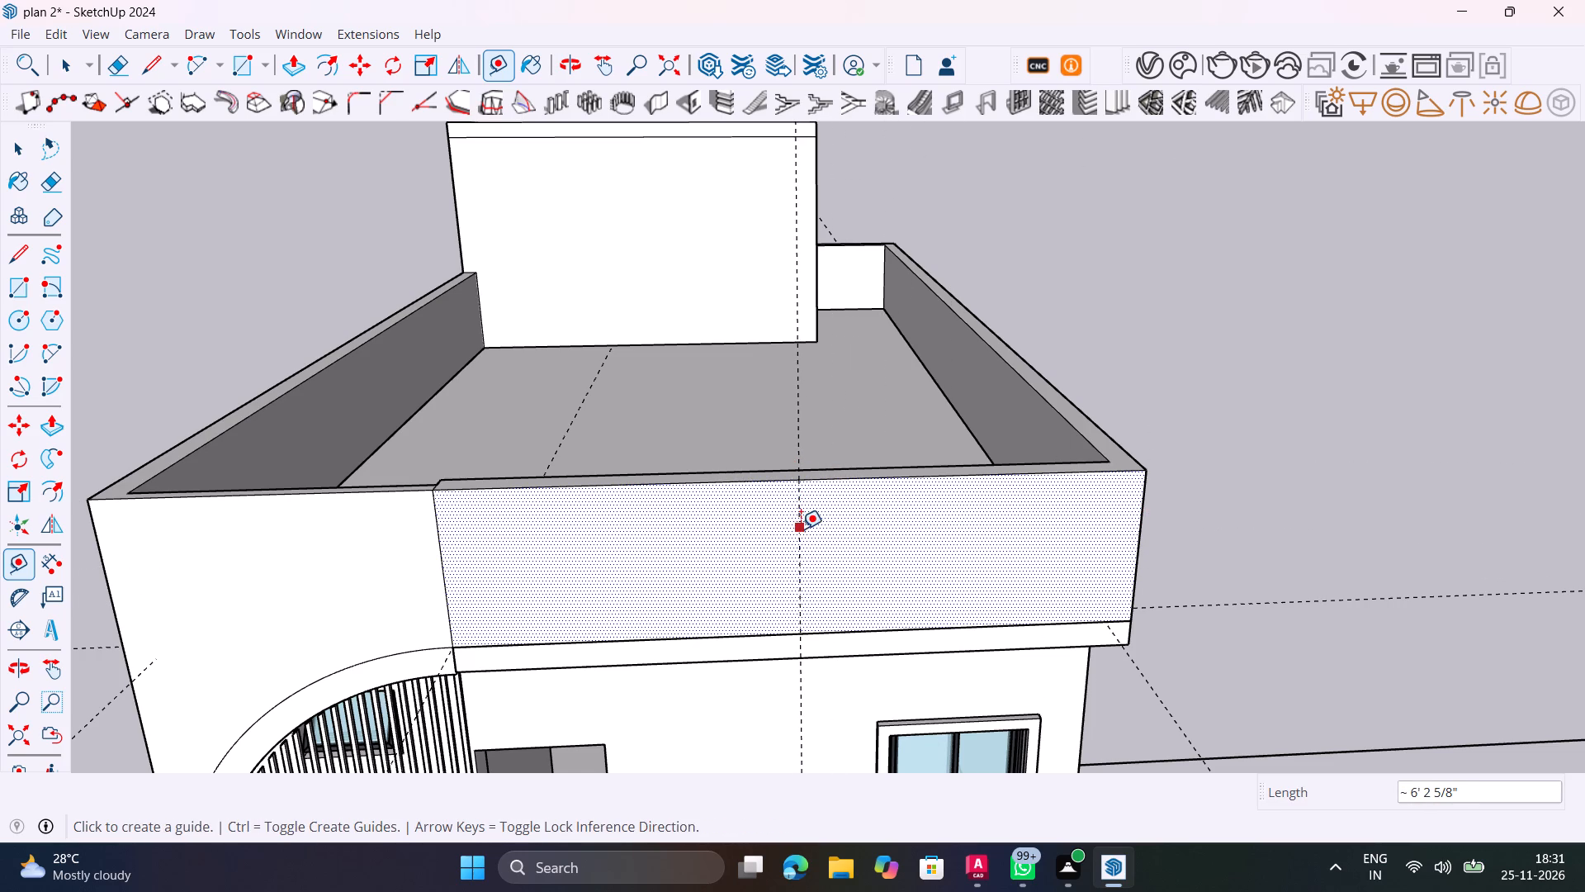
Add vertical guides offset 1'5" on both sides of the centre guide on the front parapet's face.
click(801, 529)
text(1')
text(5")
key(Return)
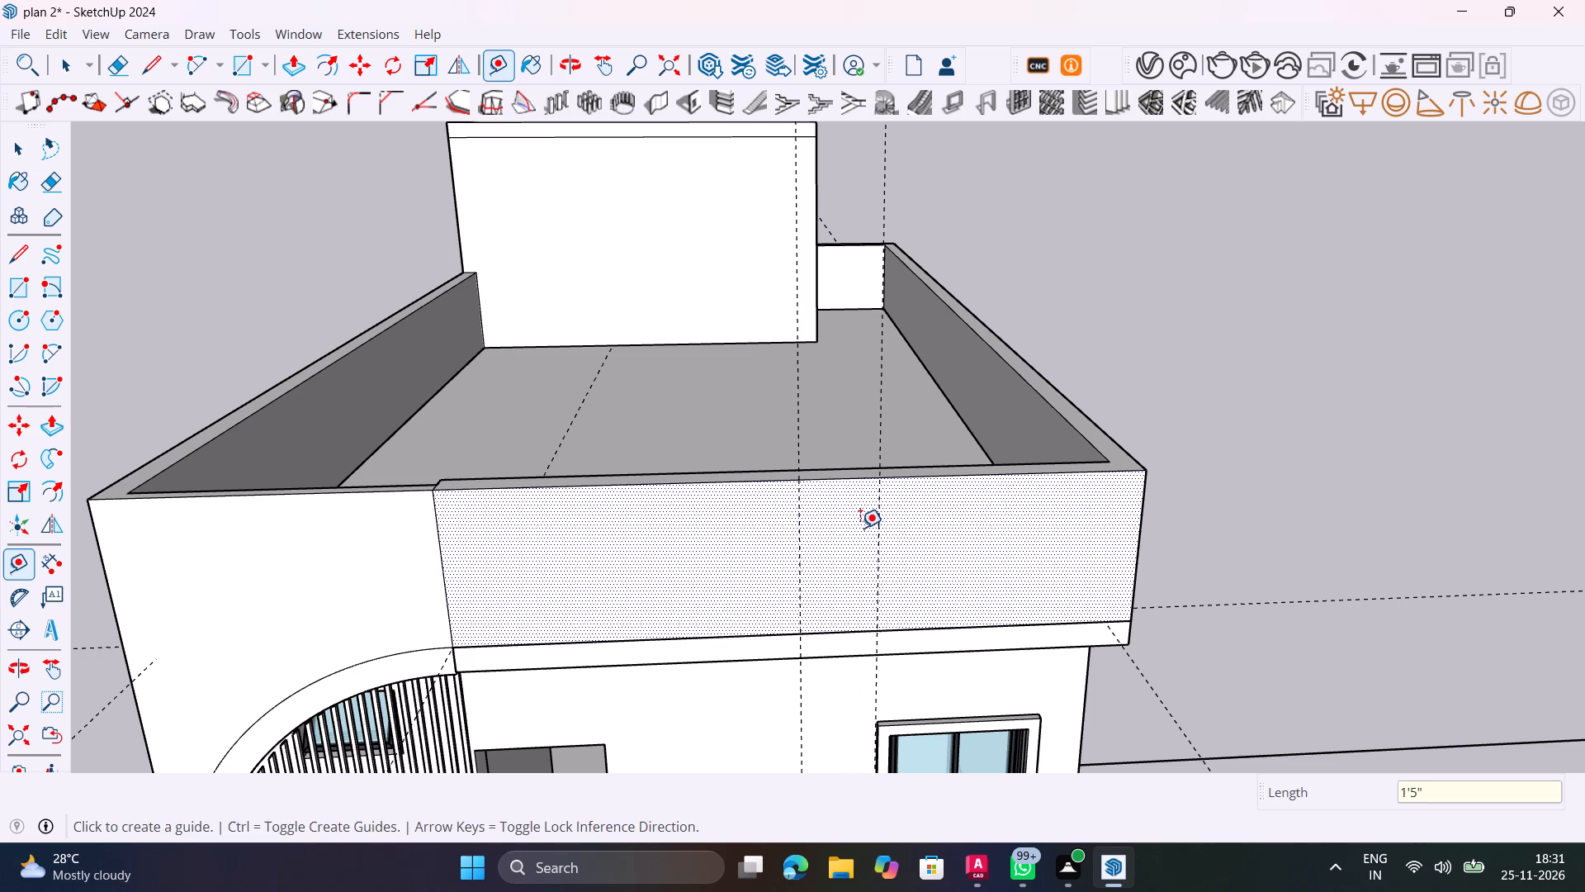
click(800, 553)
text(1'5")
key(Return)
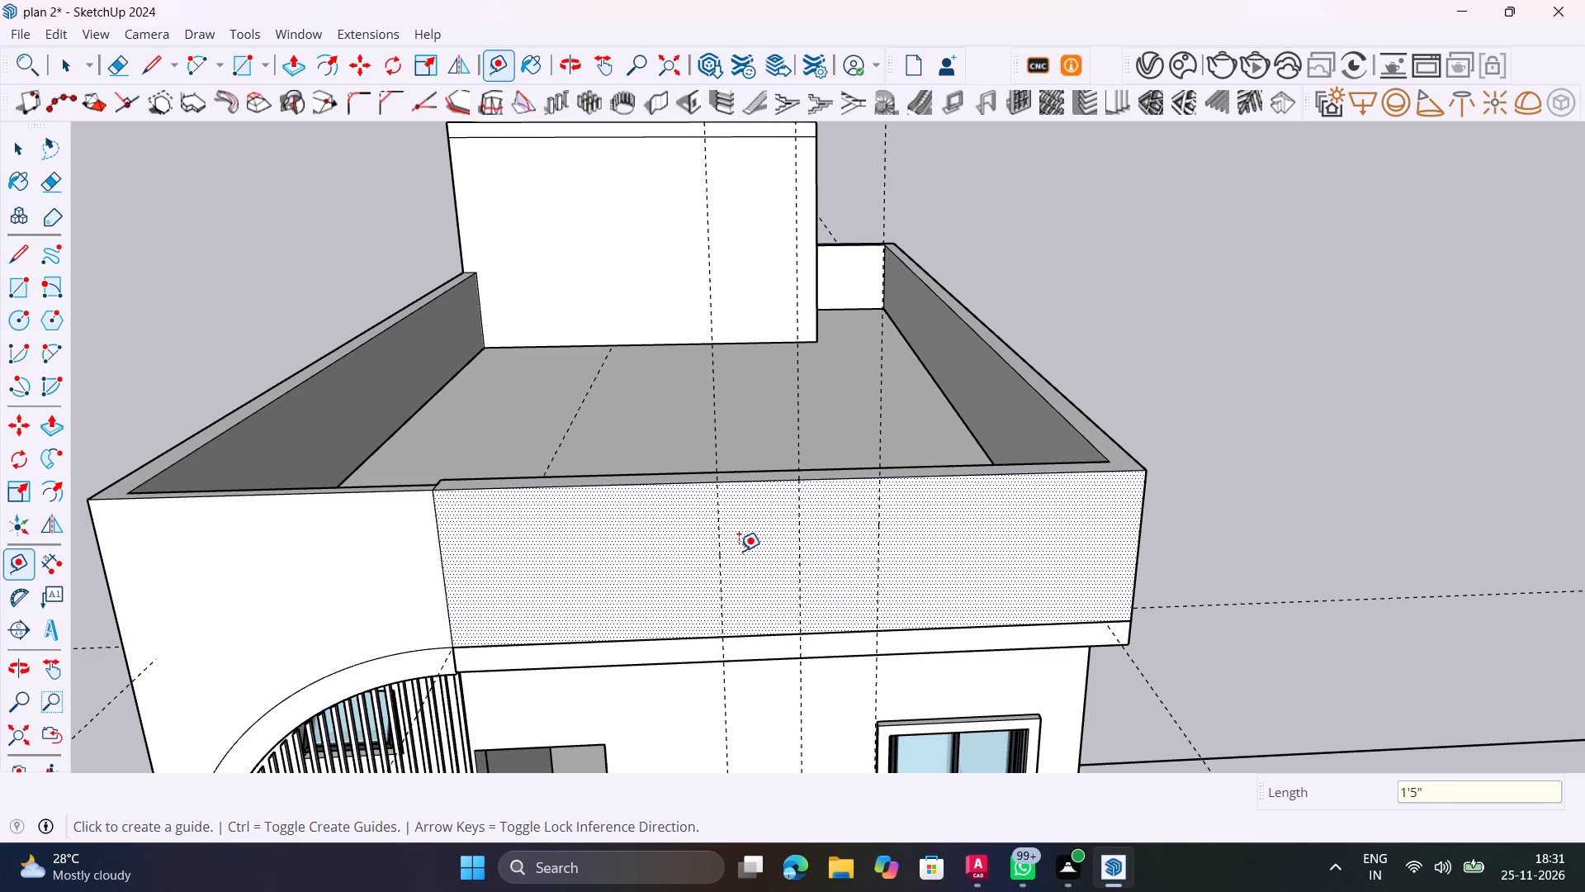
key(space)
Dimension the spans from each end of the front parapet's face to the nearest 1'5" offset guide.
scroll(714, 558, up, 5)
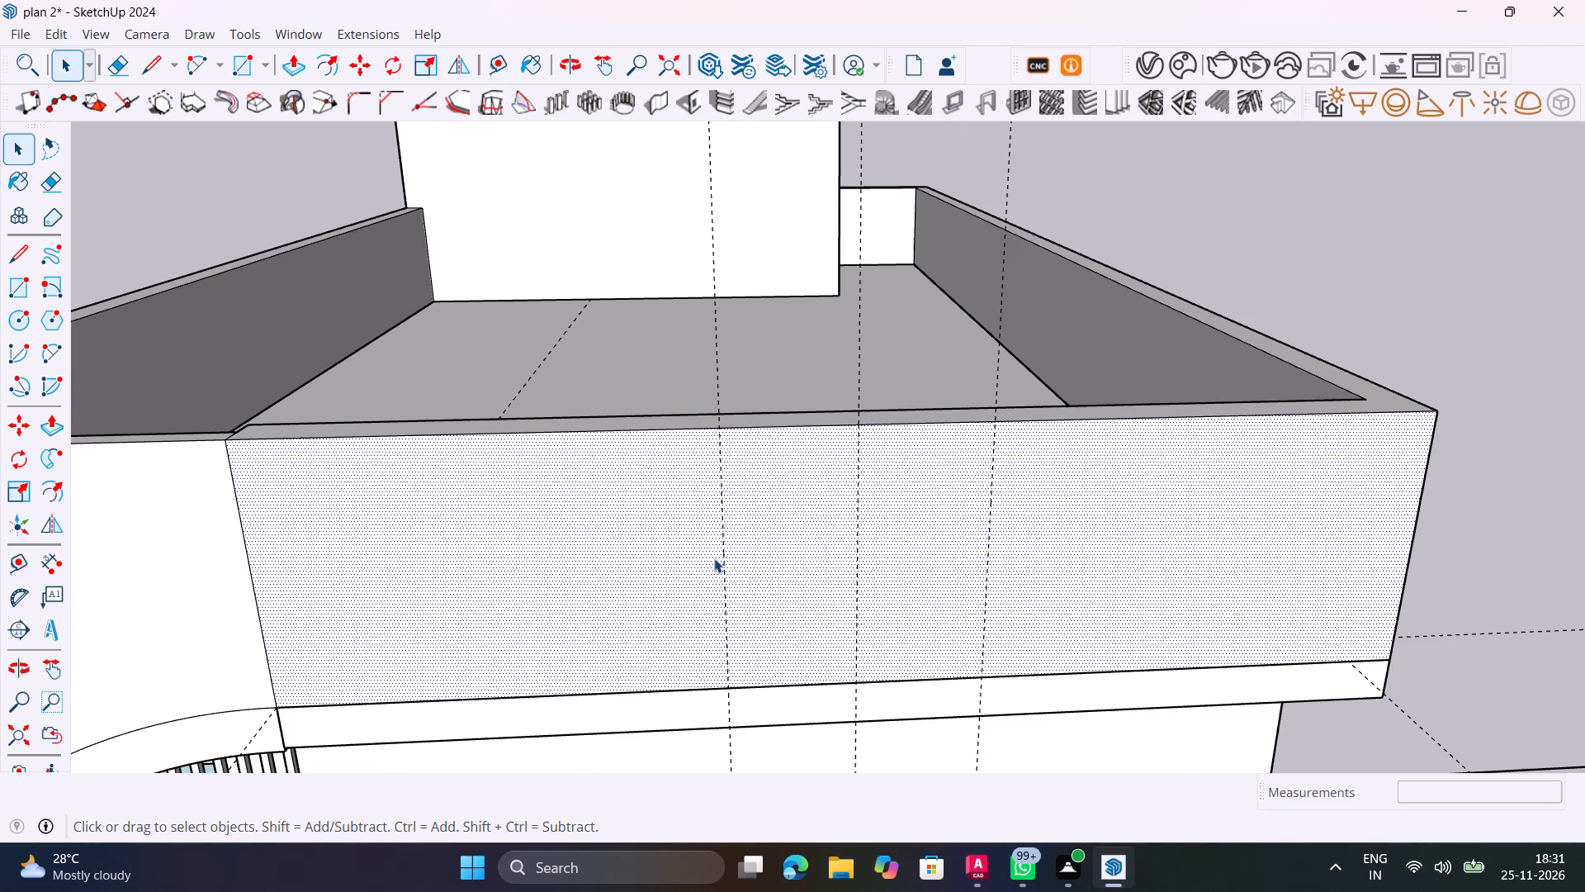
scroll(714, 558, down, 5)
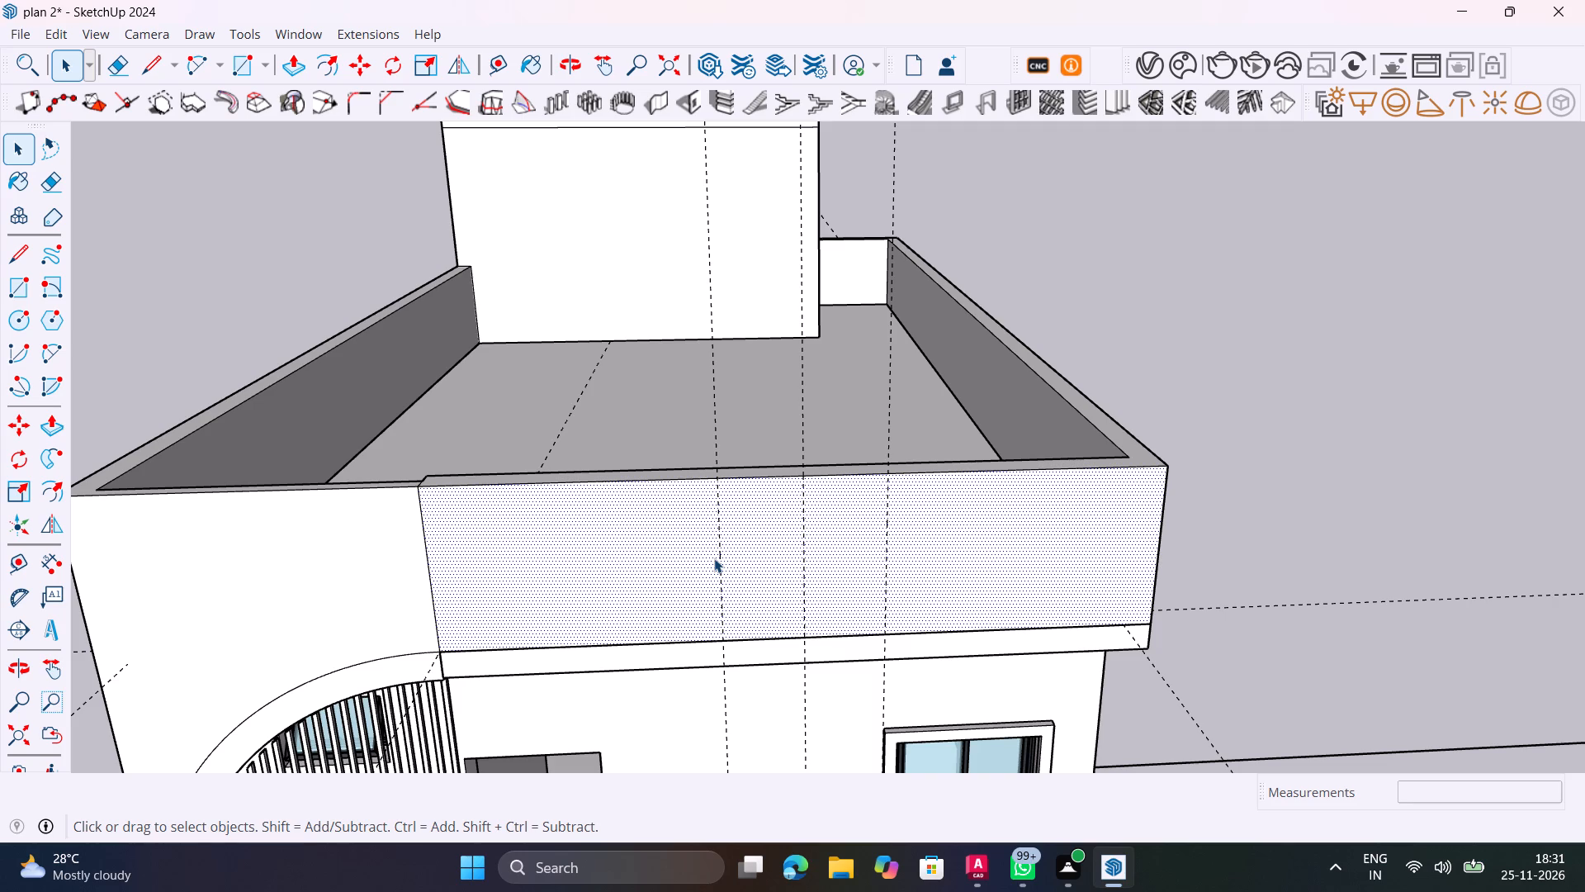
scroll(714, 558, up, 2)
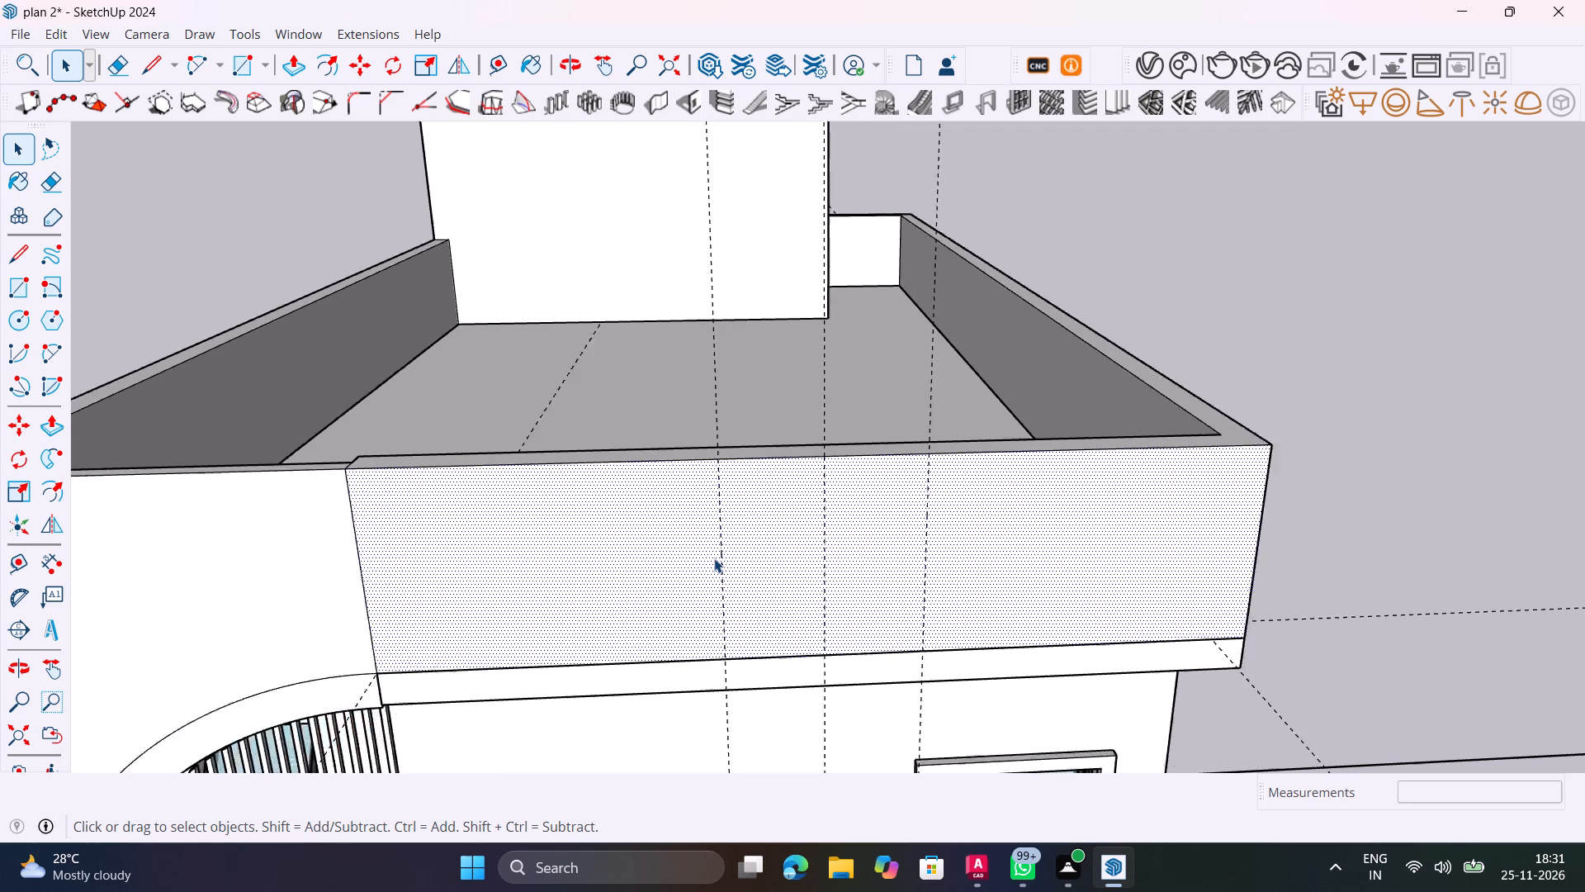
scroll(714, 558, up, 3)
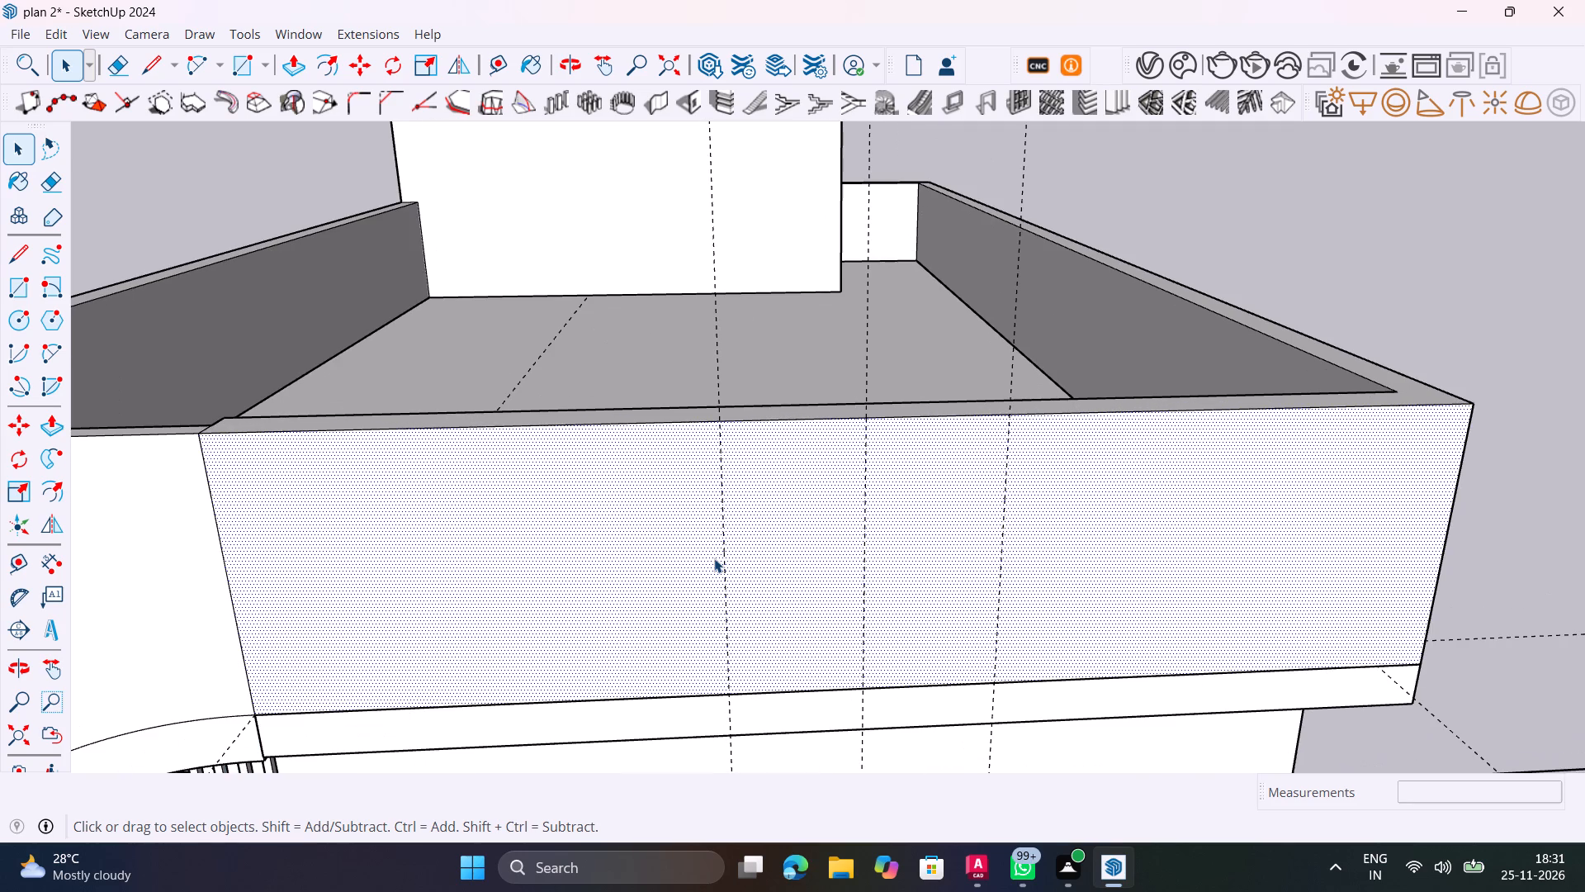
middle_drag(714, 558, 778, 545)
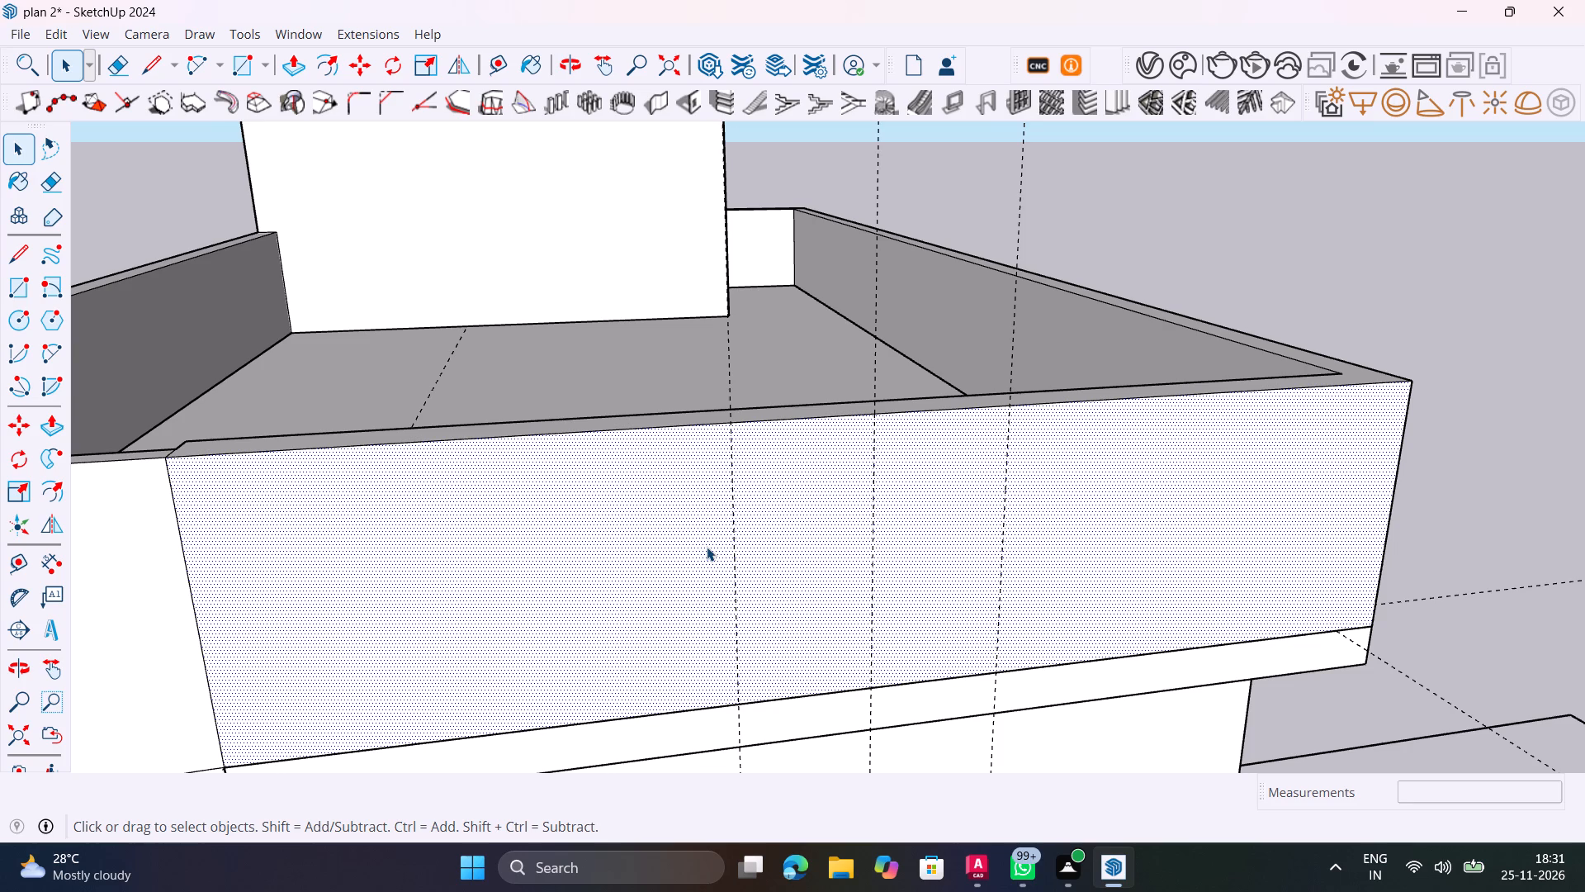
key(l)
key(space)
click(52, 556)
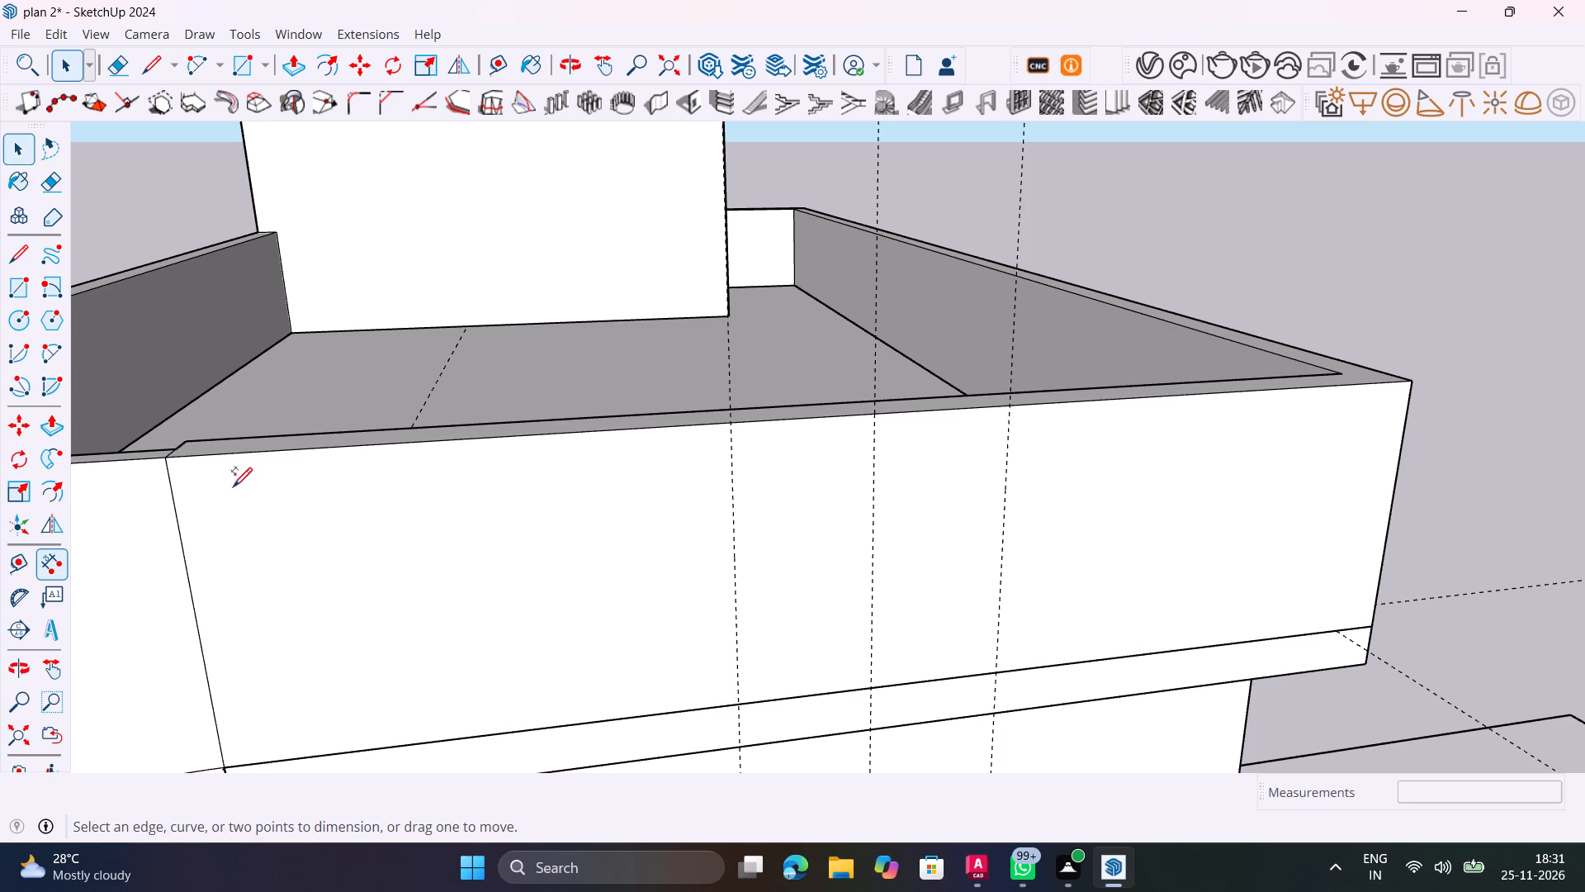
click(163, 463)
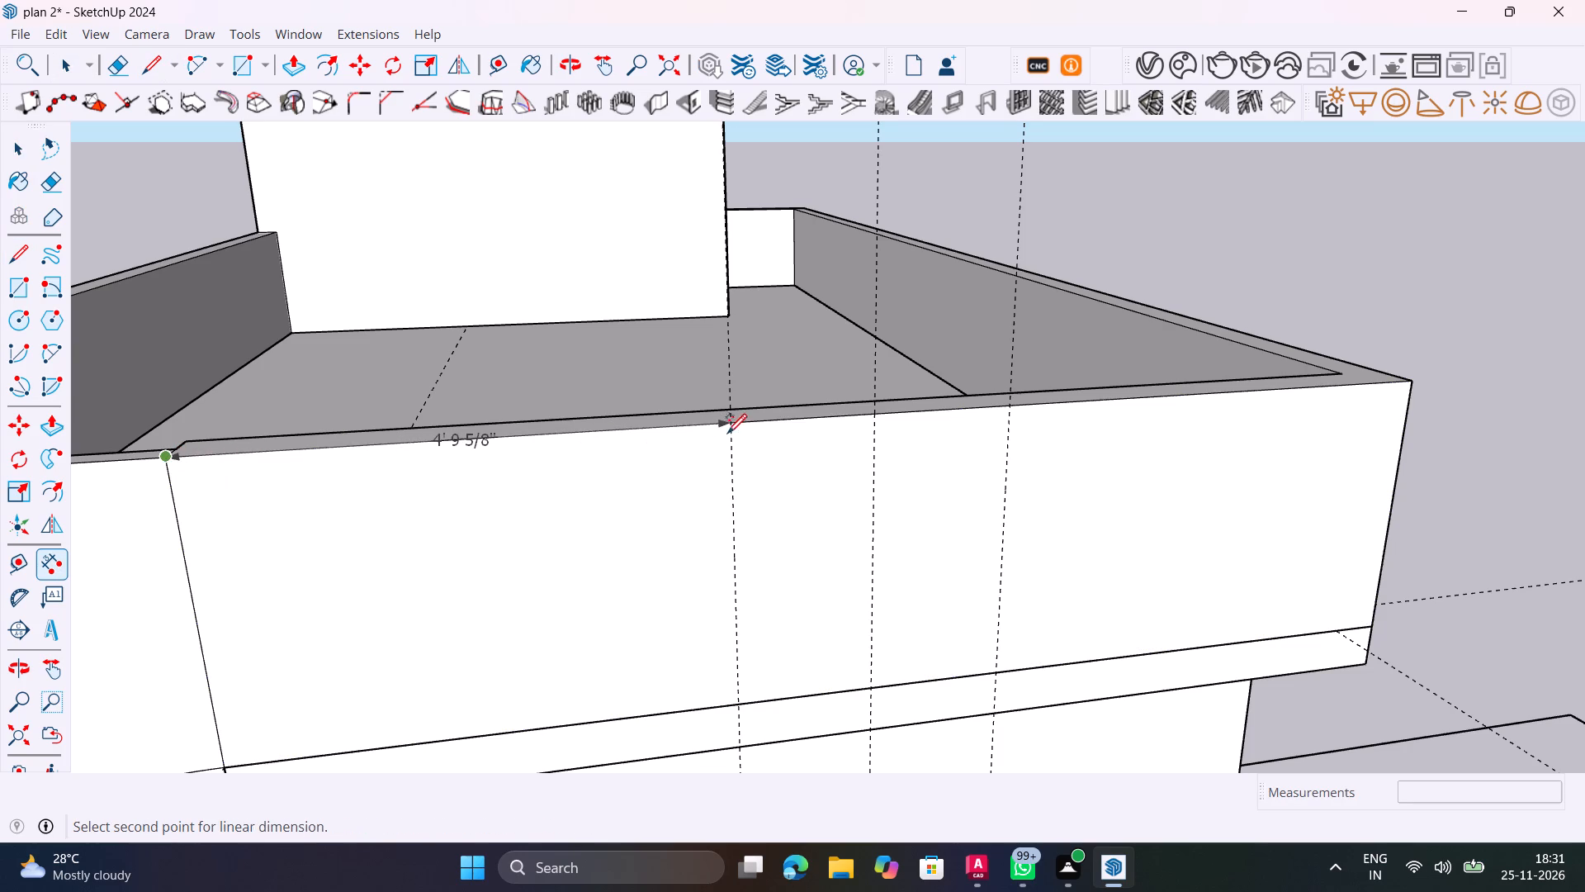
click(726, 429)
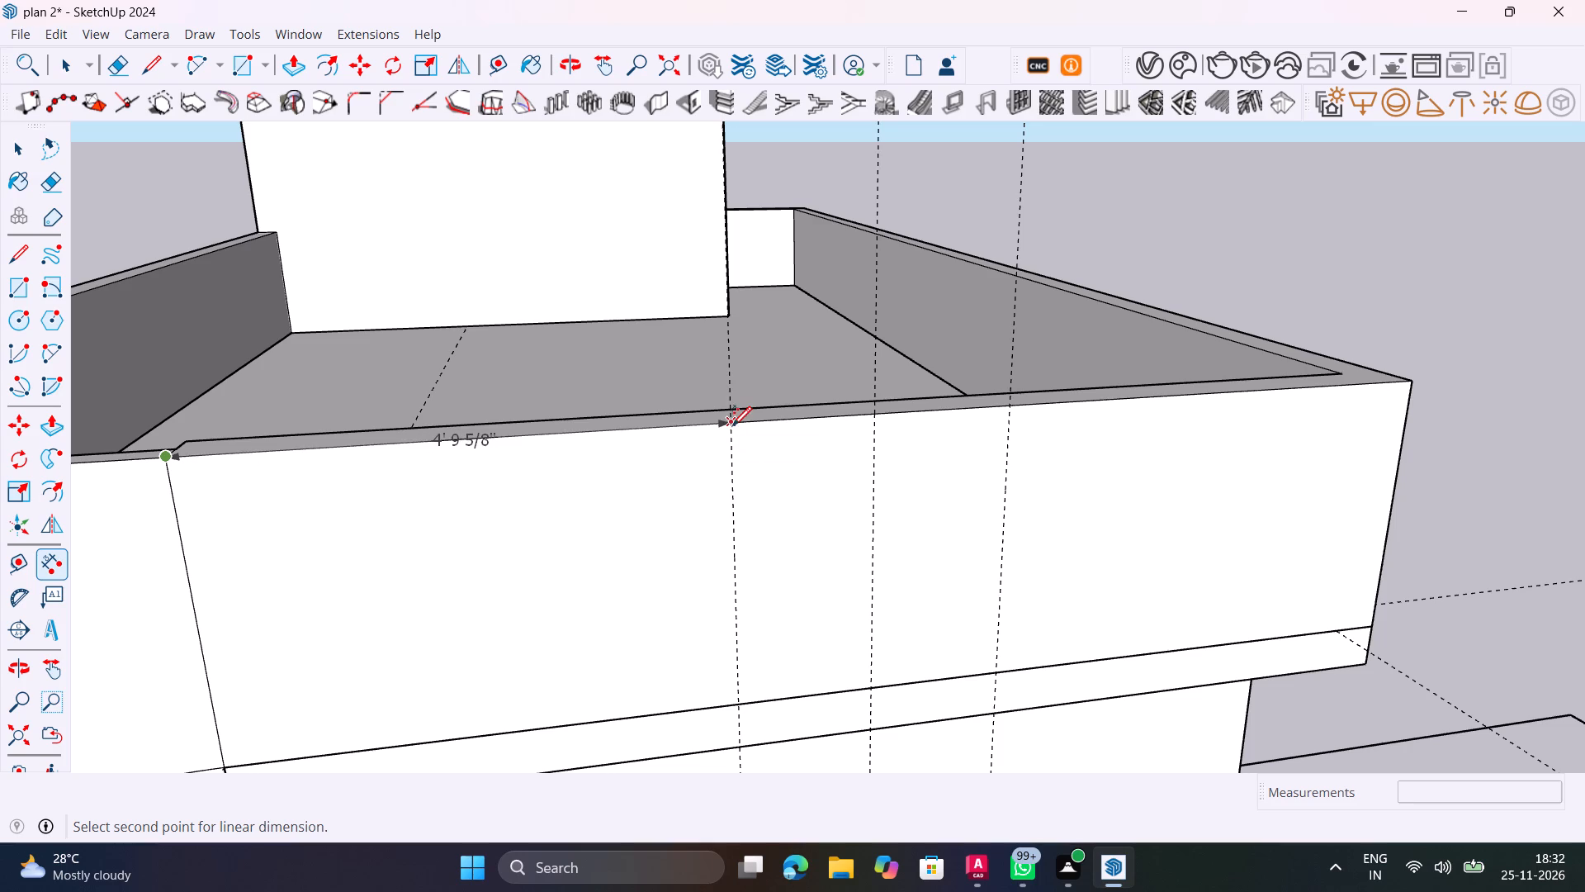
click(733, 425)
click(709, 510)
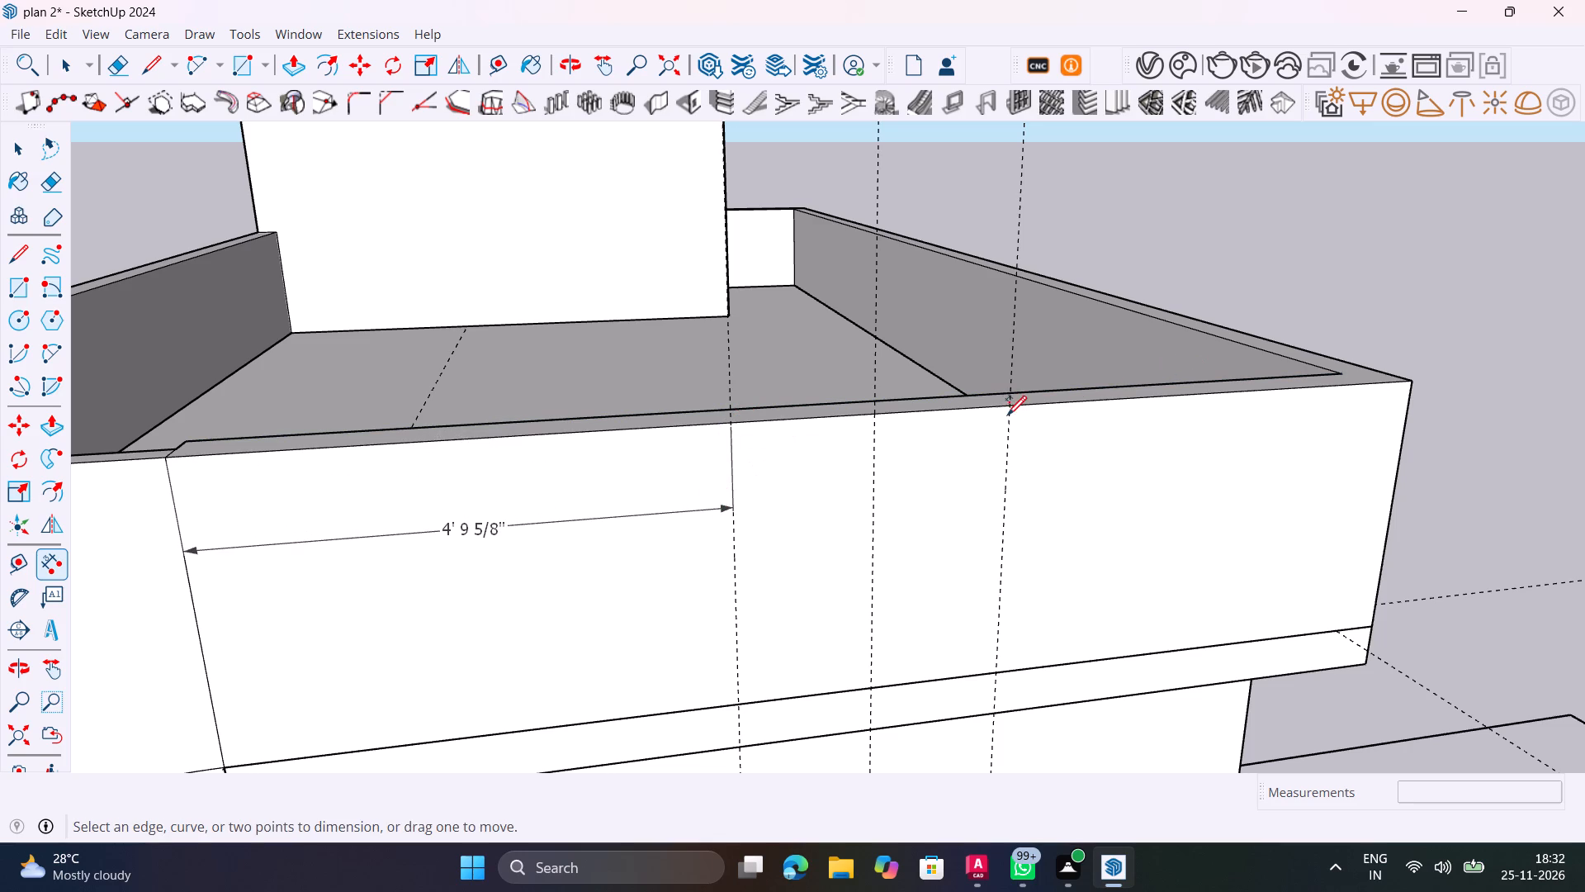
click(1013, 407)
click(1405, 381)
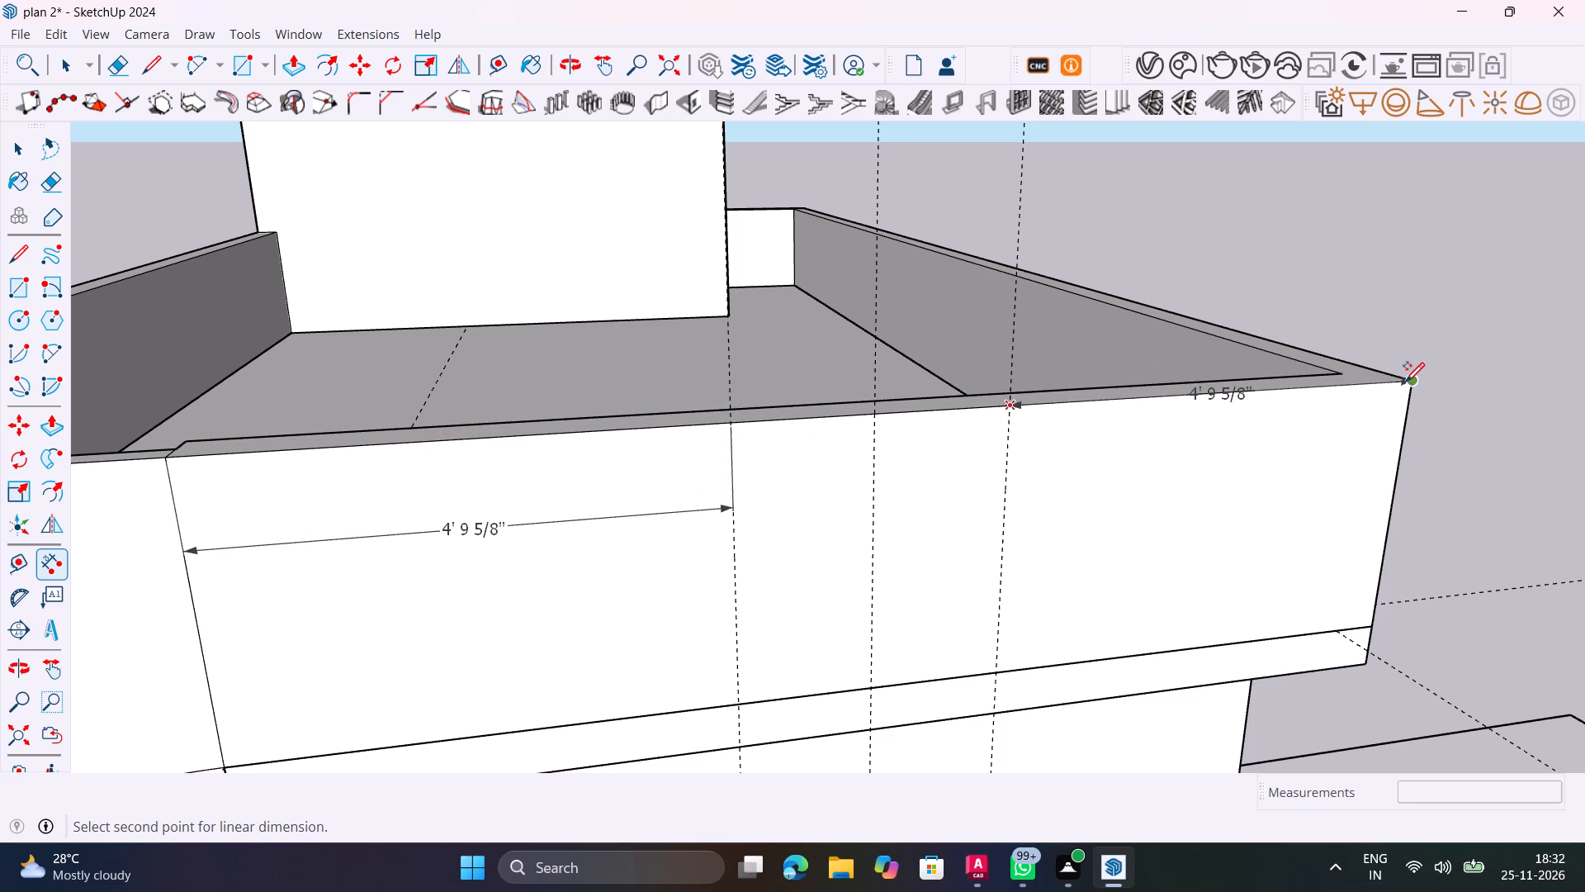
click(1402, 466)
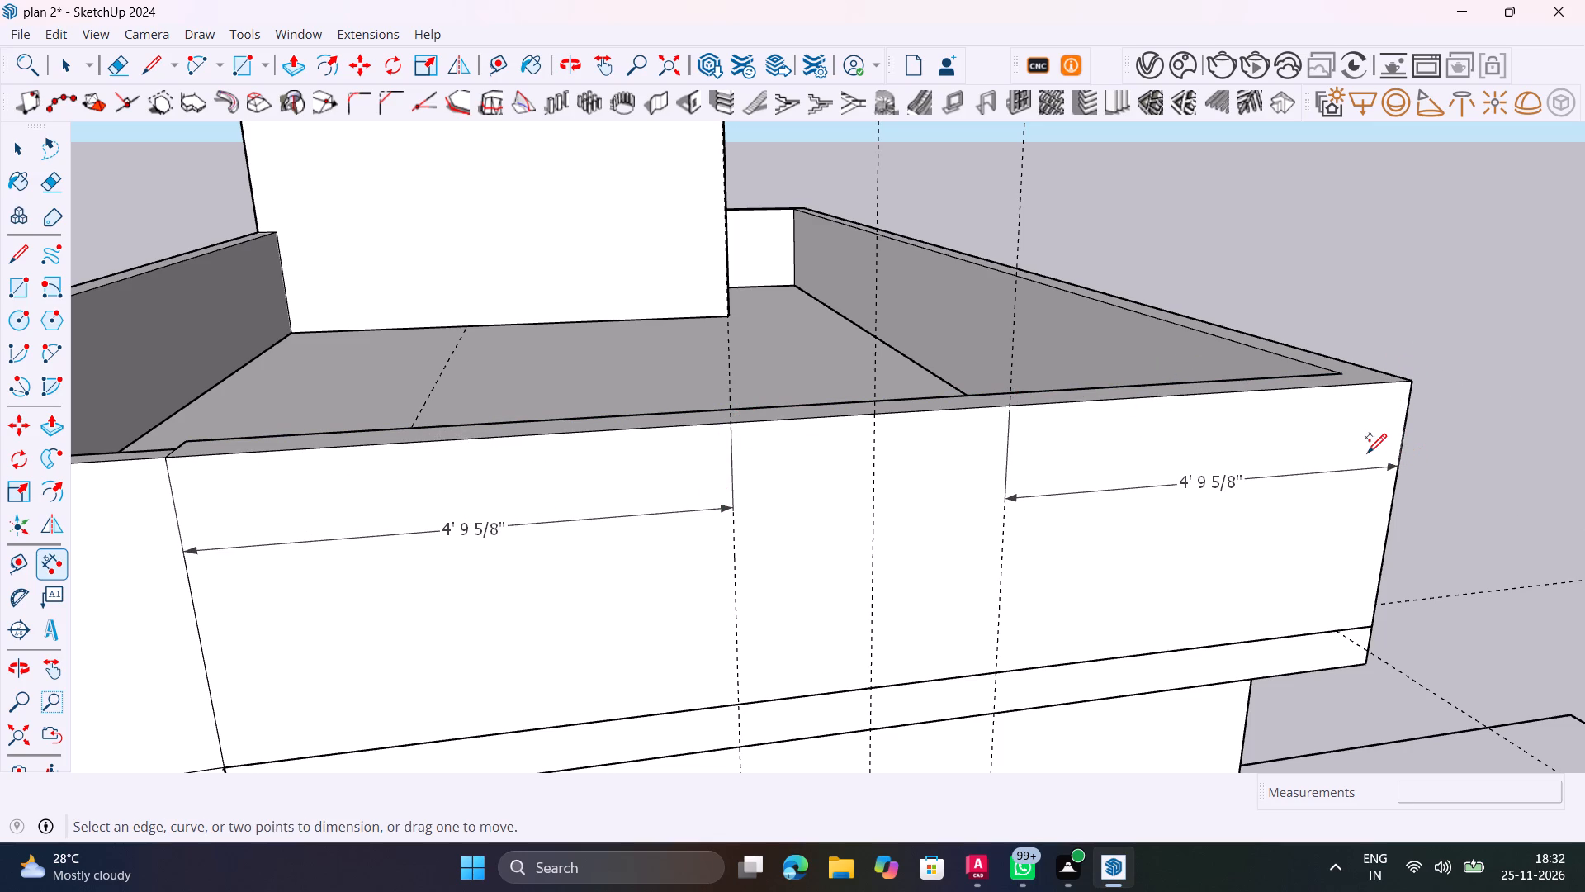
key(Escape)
Place vertical guides 2' in from the curved-screen seam and 2' in from the free outer edge of the parapet face.
key(t)
click(191, 588)
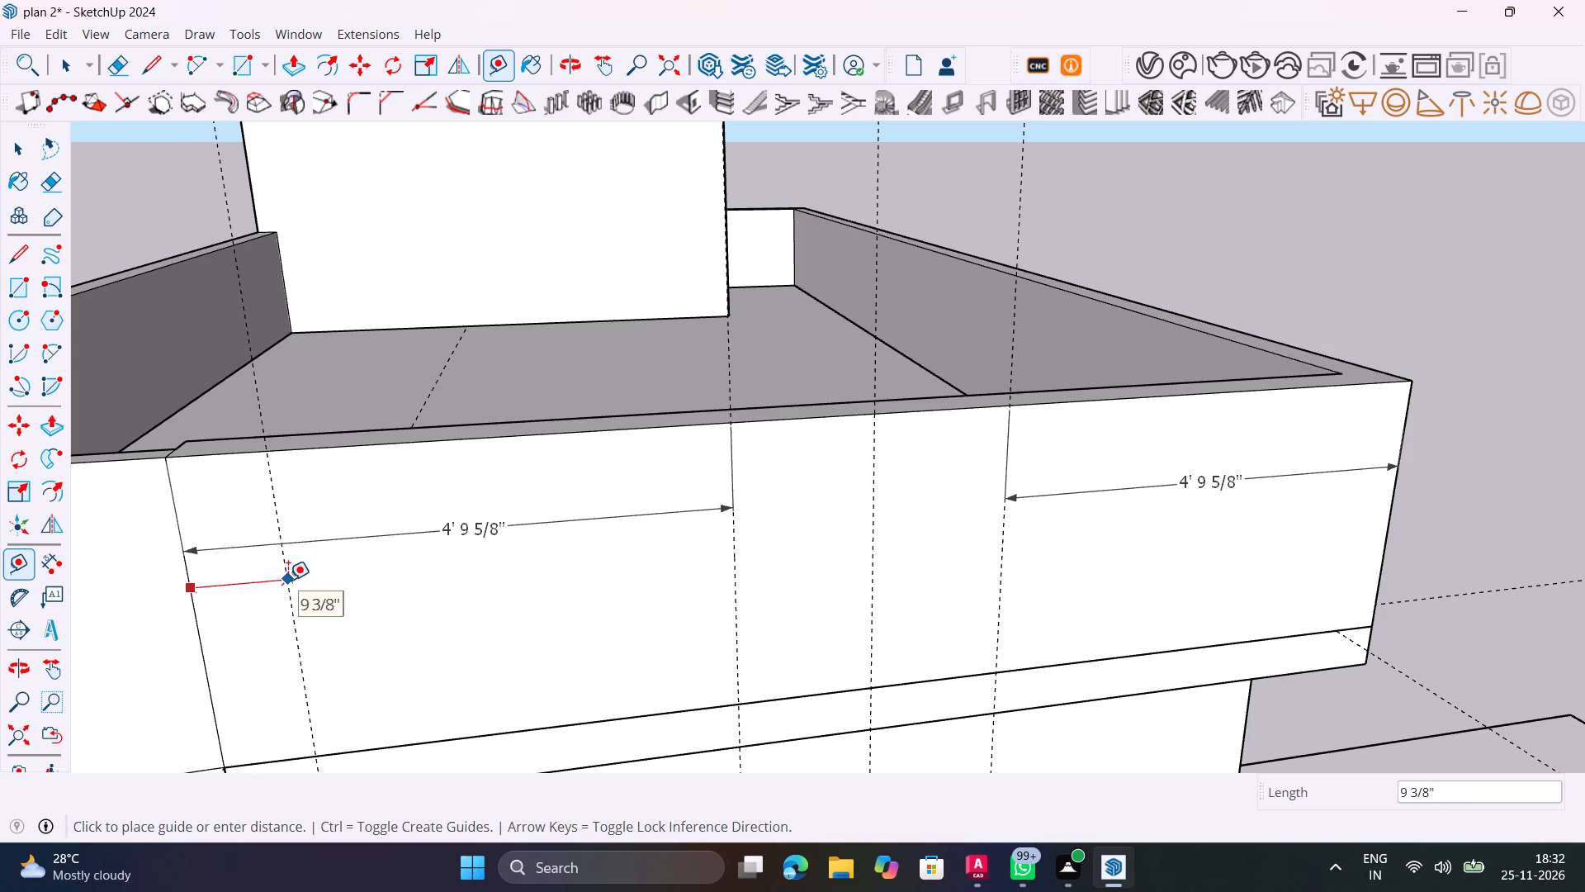
text(2')
key(Return)
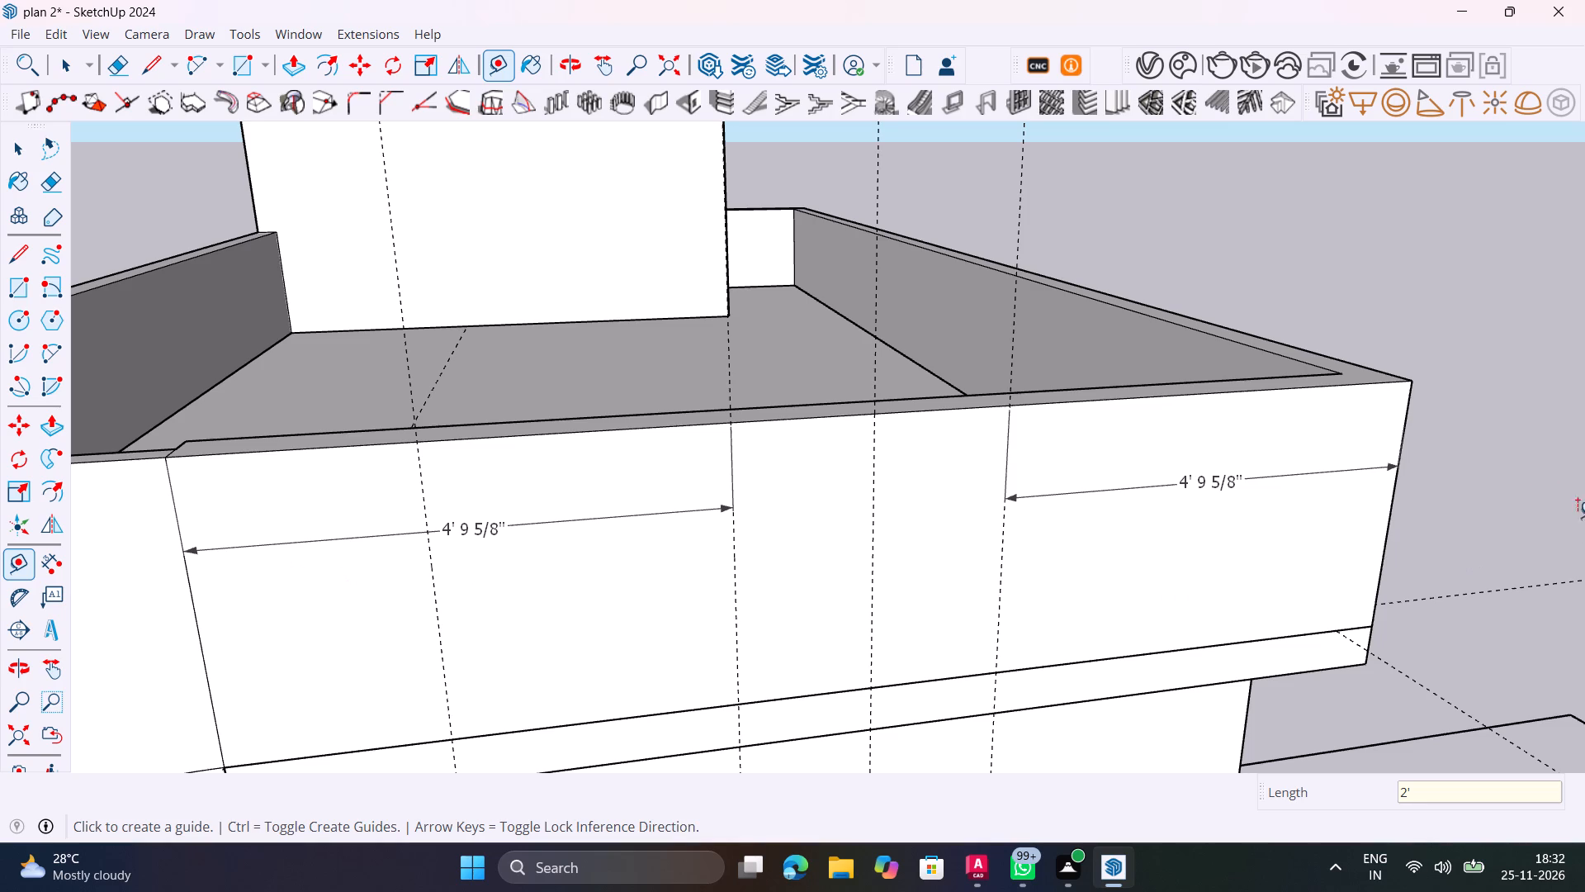
click(1395, 491)
text(2')
key(Return)
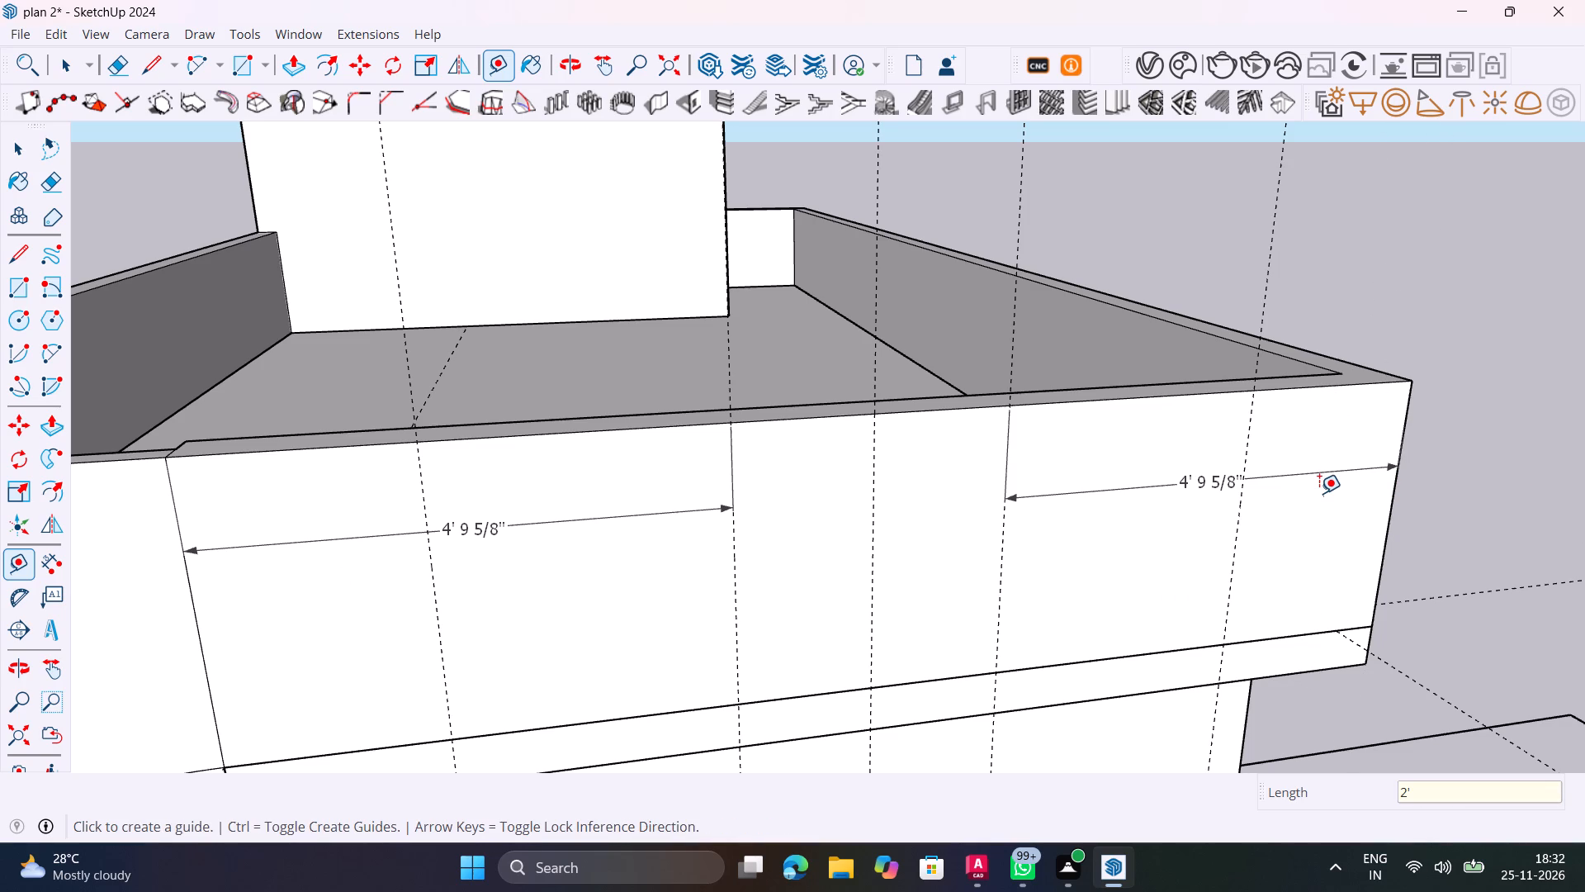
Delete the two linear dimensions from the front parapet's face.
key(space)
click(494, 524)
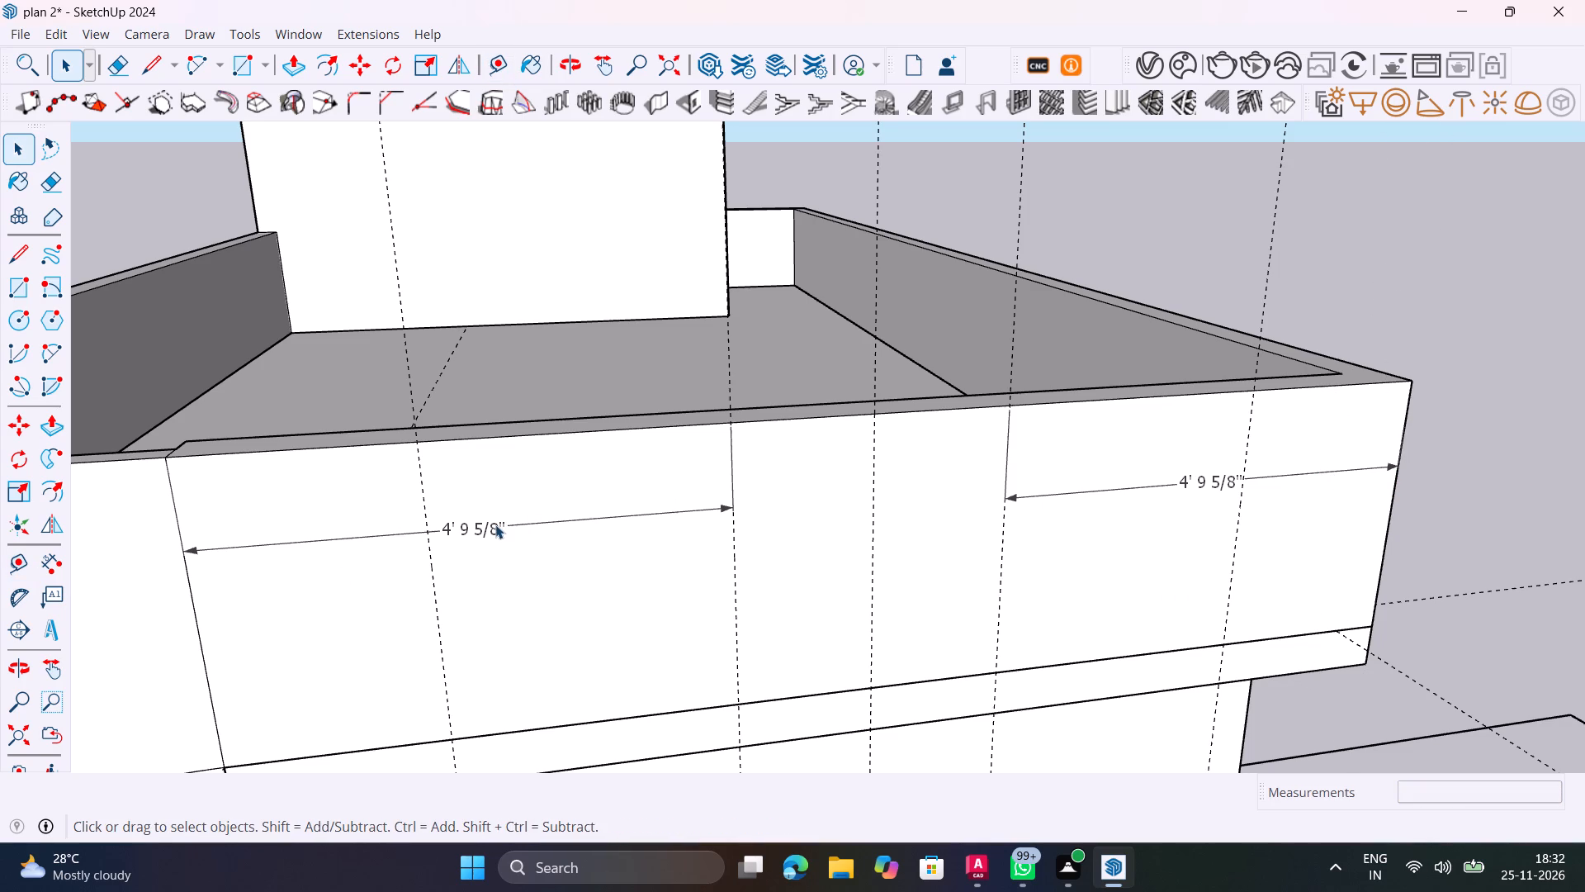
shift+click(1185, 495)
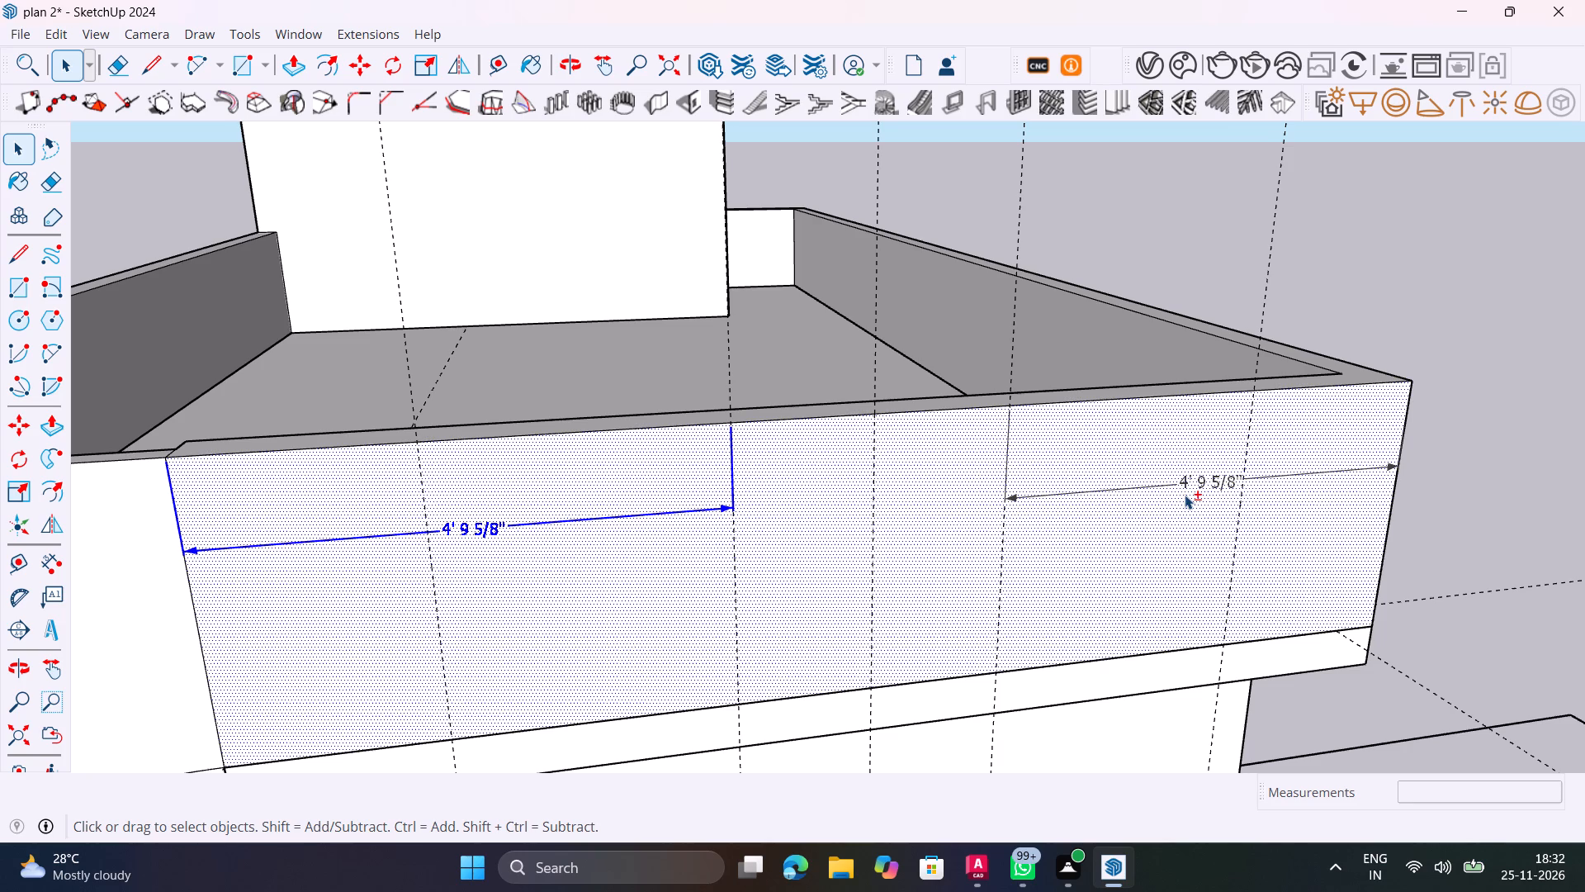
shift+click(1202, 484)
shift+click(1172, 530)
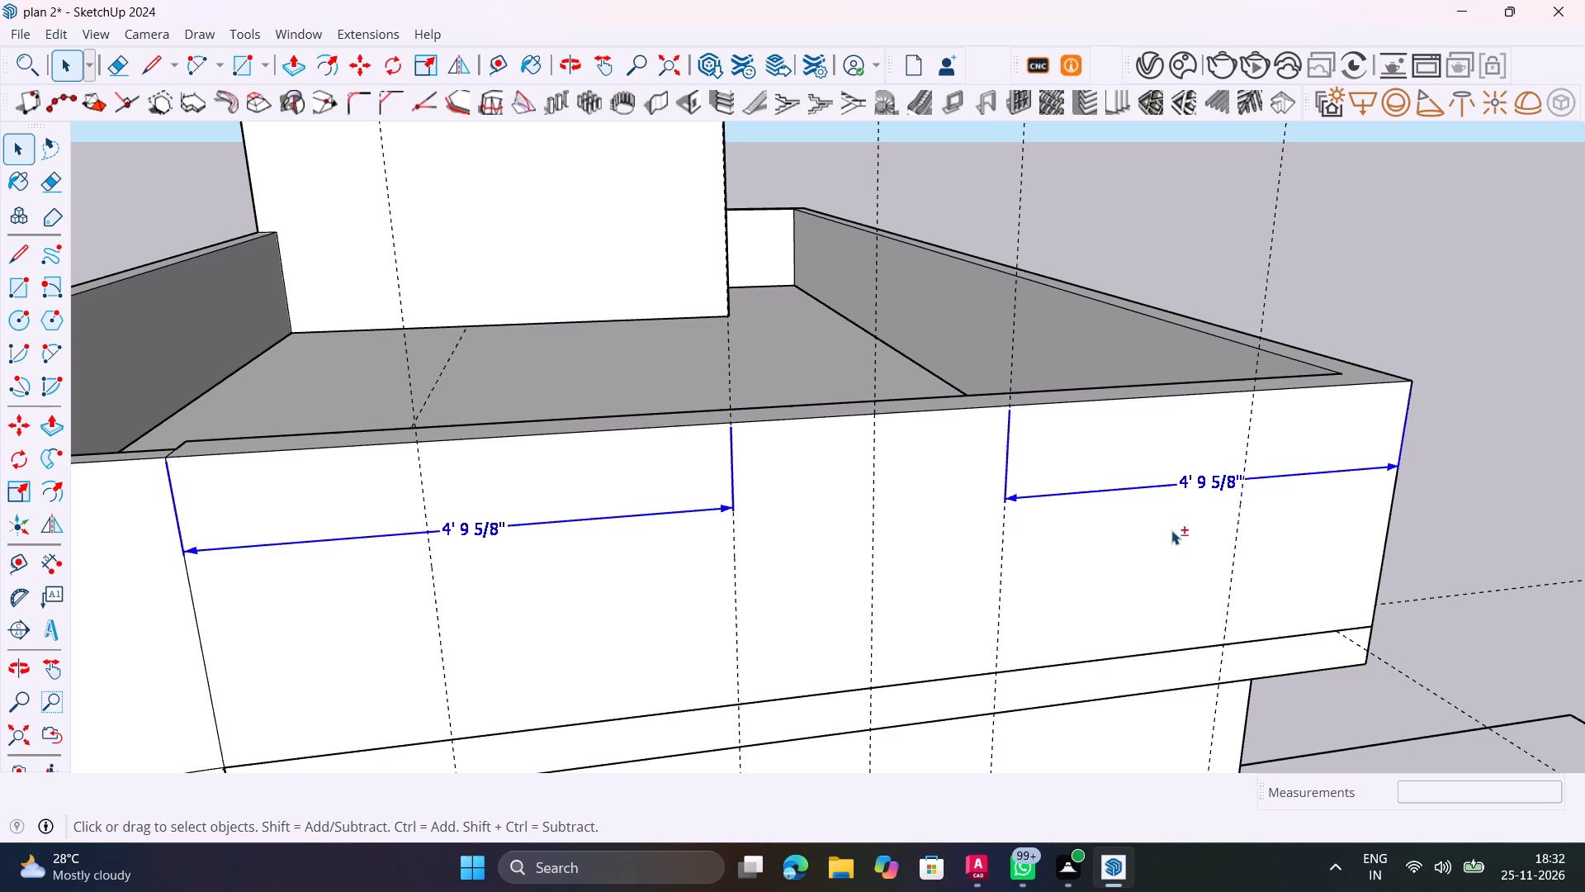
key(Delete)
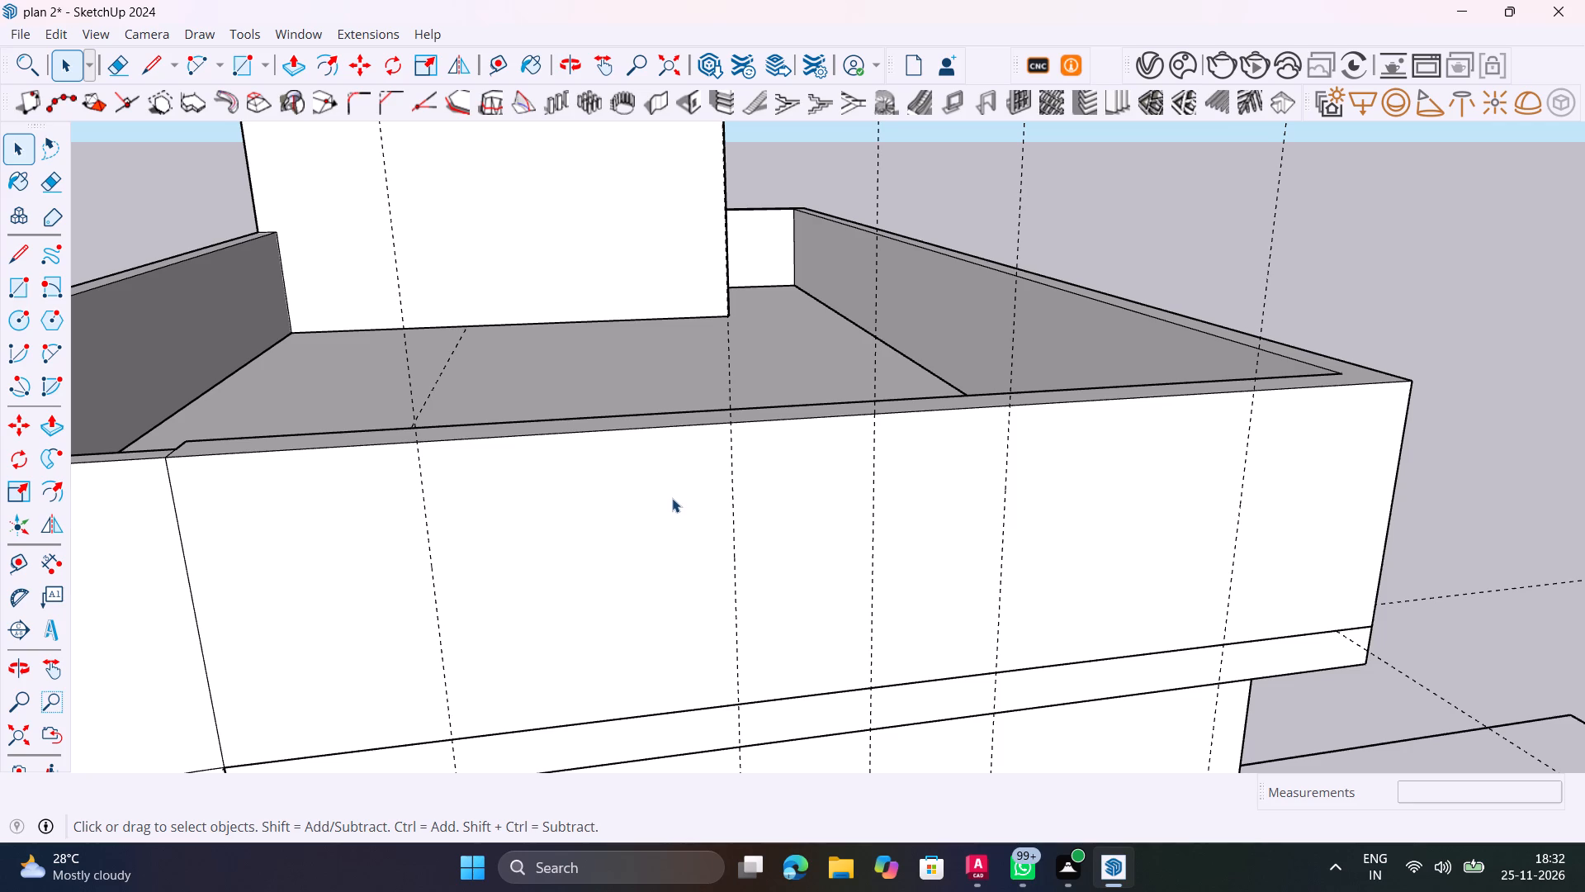
Copy the vertical seam edge beside the curved screen onto both 2' guides and the farther 1'5" offset guide on the parapet face.
middle_drag(672, 498, 661, 481)
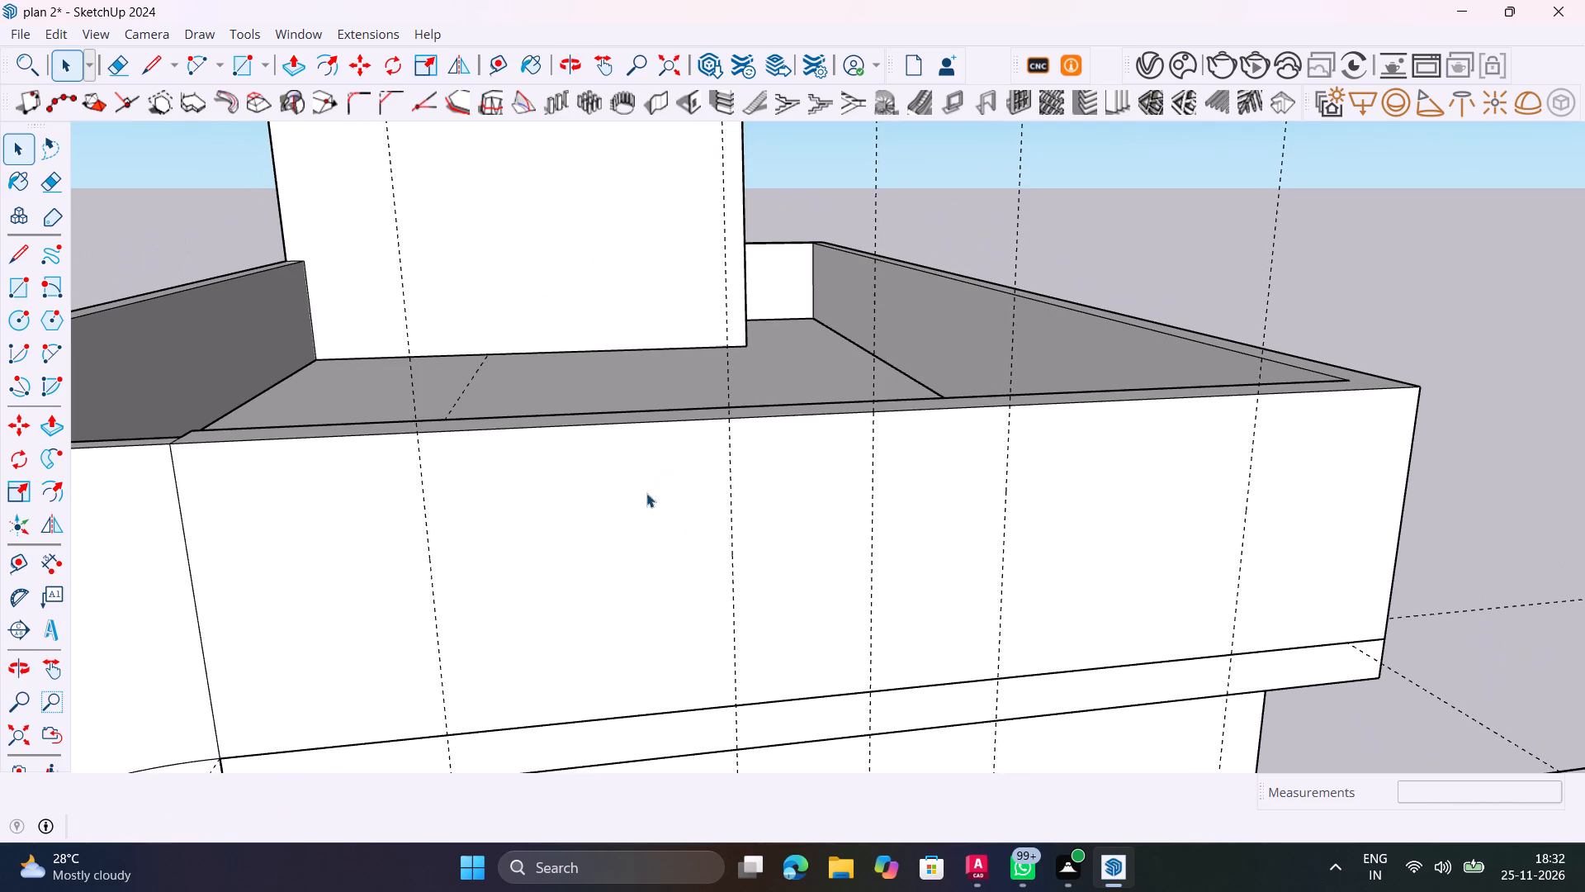
click(205, 667)
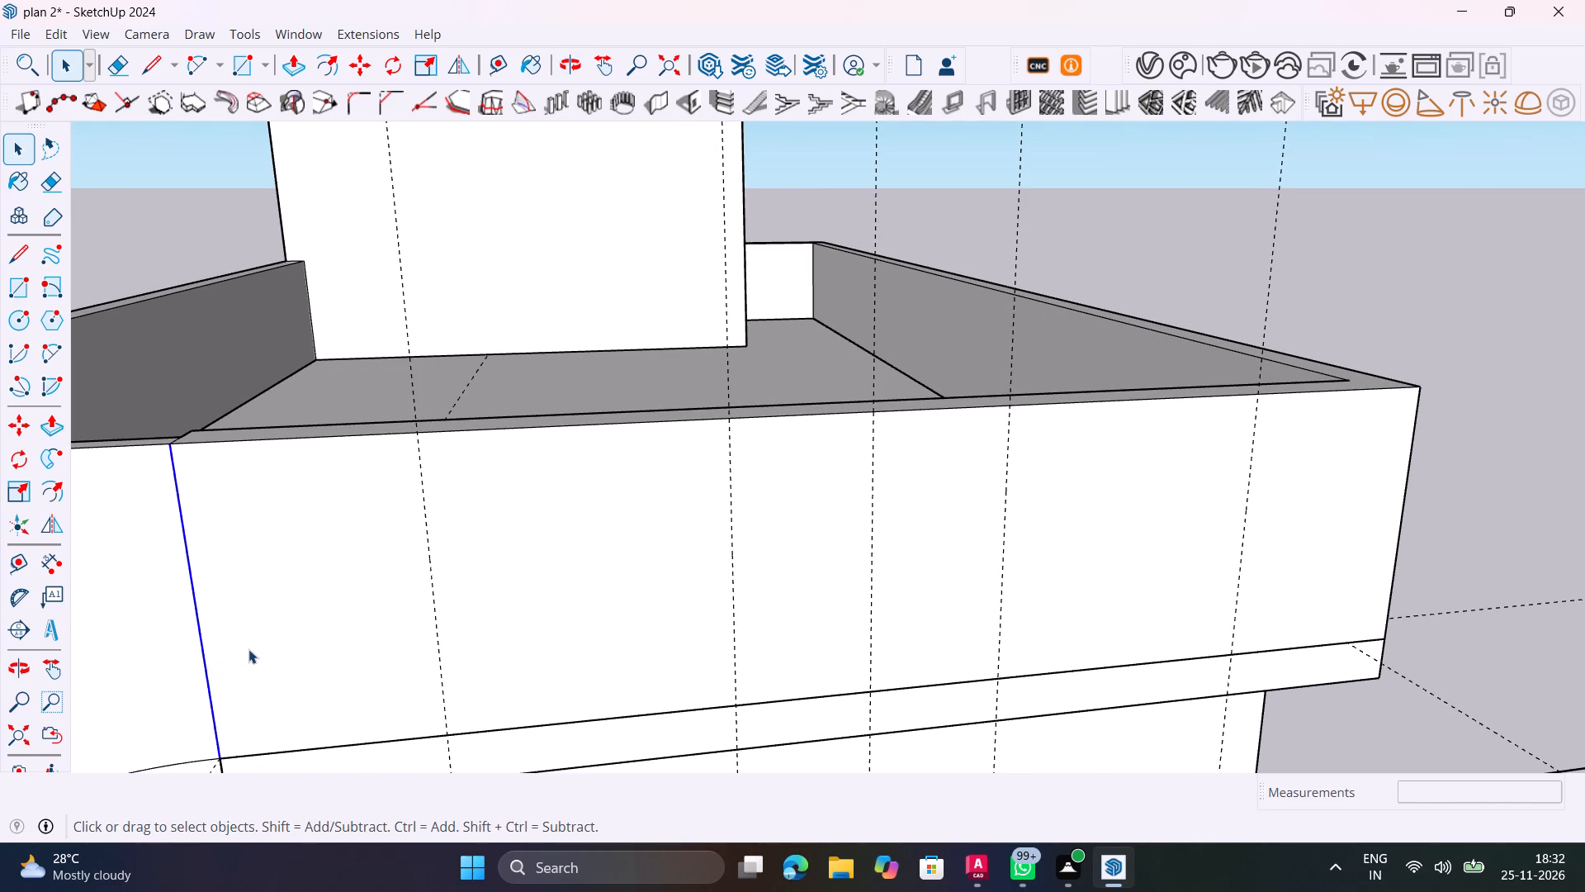
key(m)
shift+middle_drag(282, 645, 363, 543)
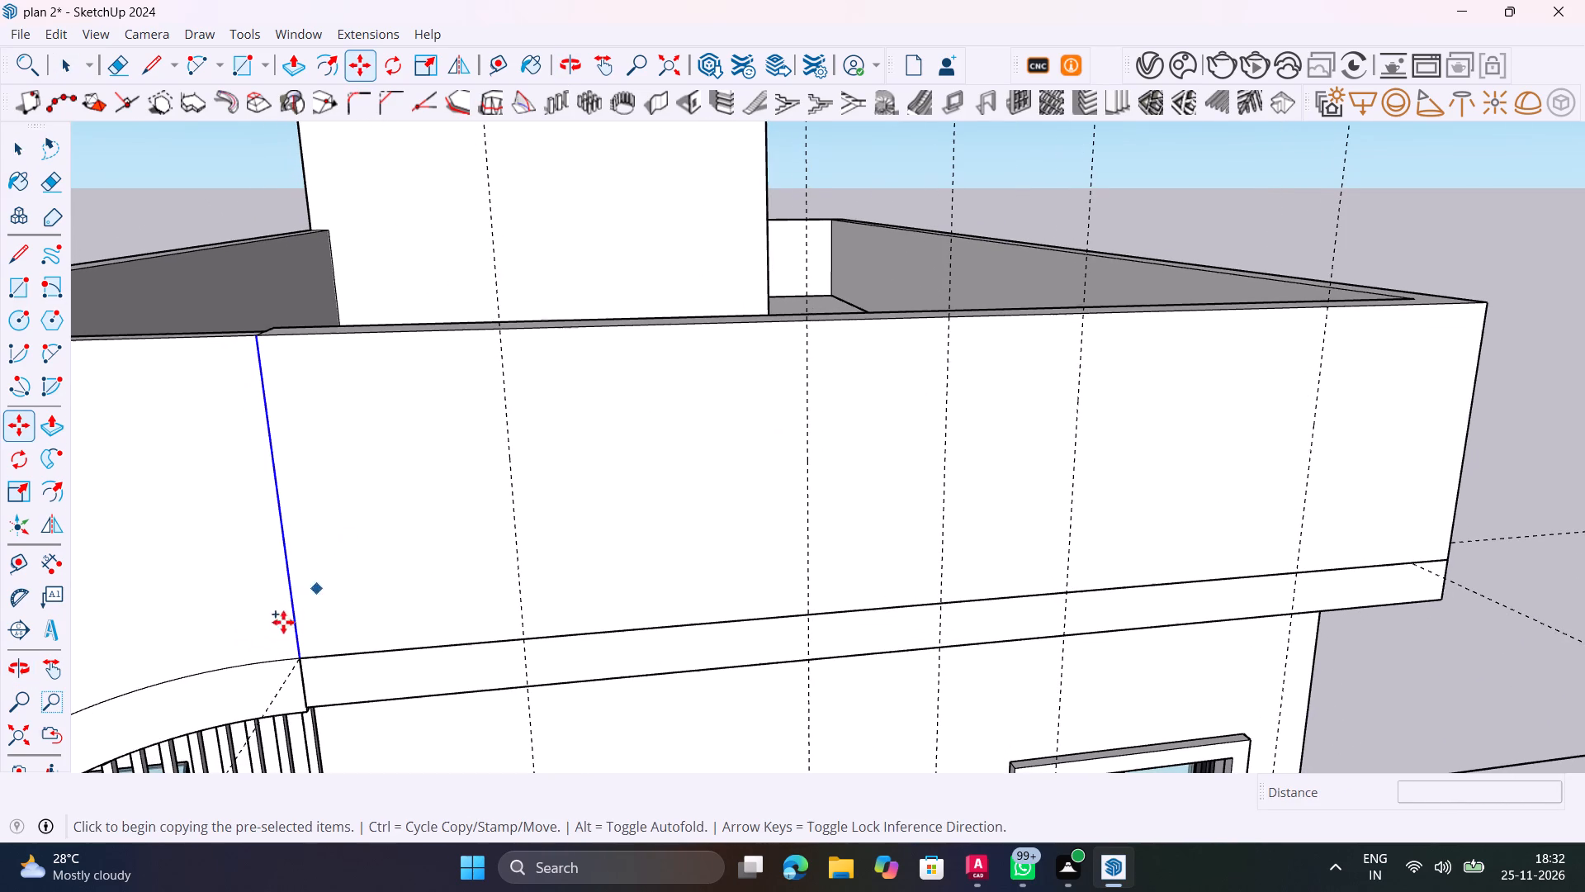
click(296, 658)
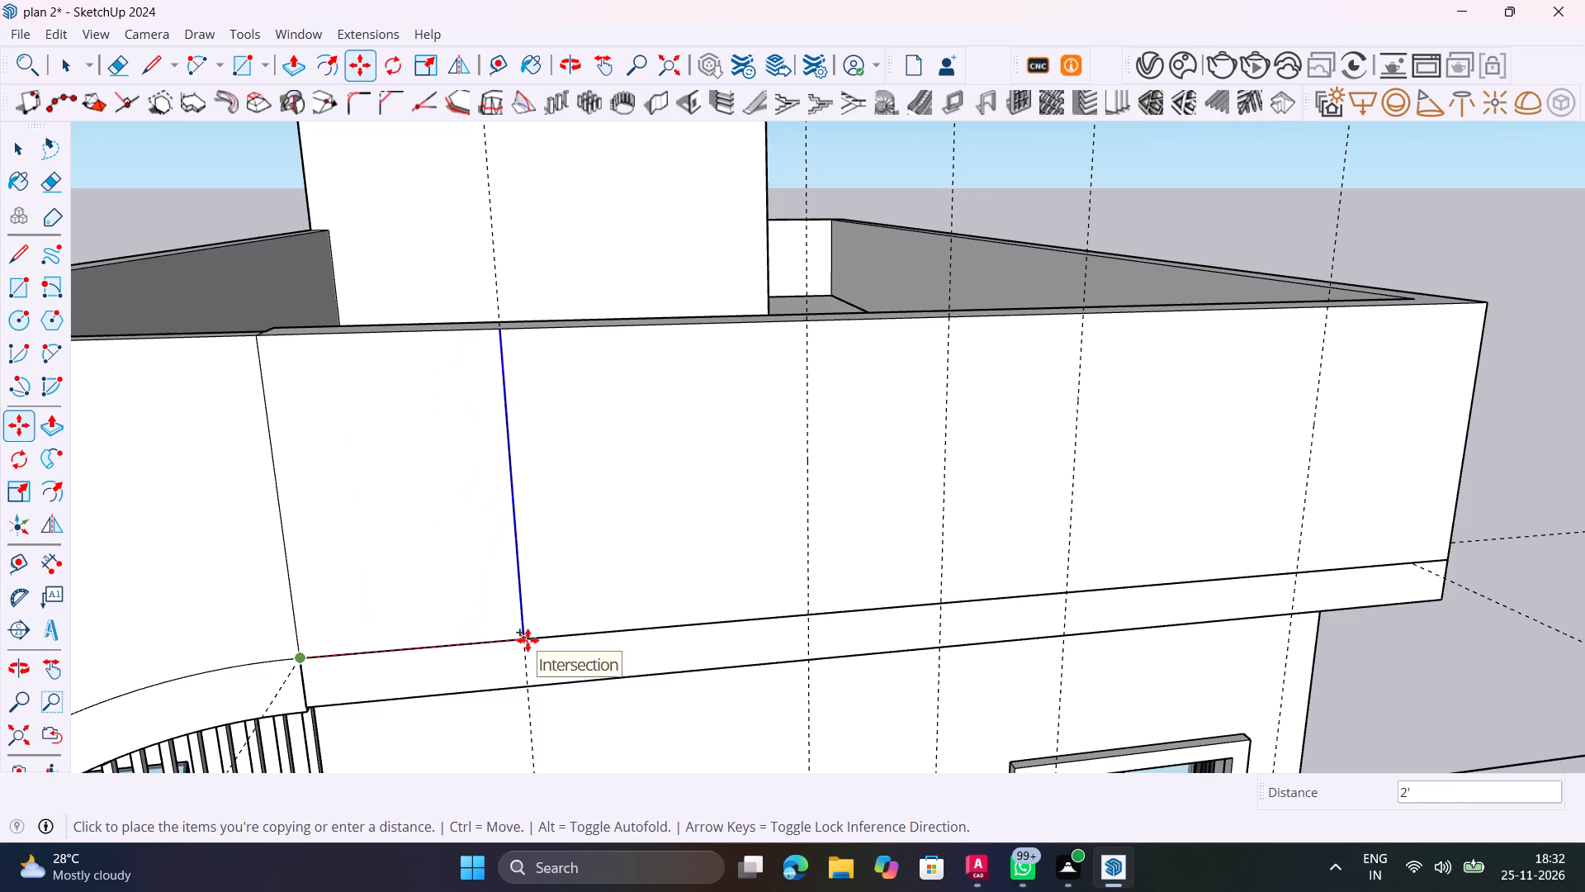
click(528, 640)
click(527, 640)
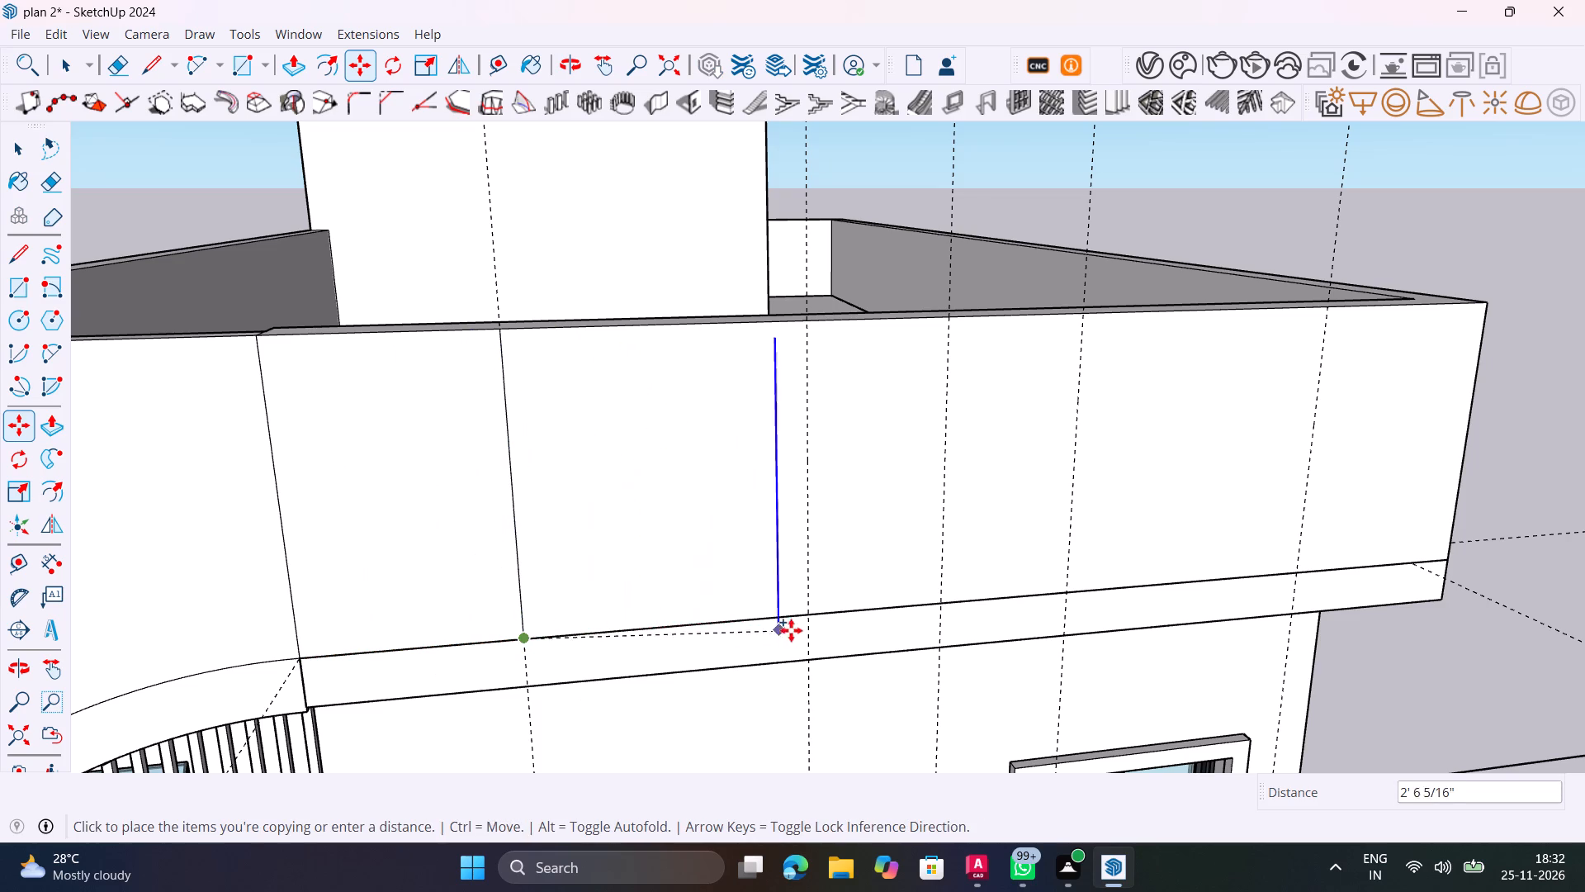
click(807, 615)
shift+middle_drag(806, 614, 805, 614)
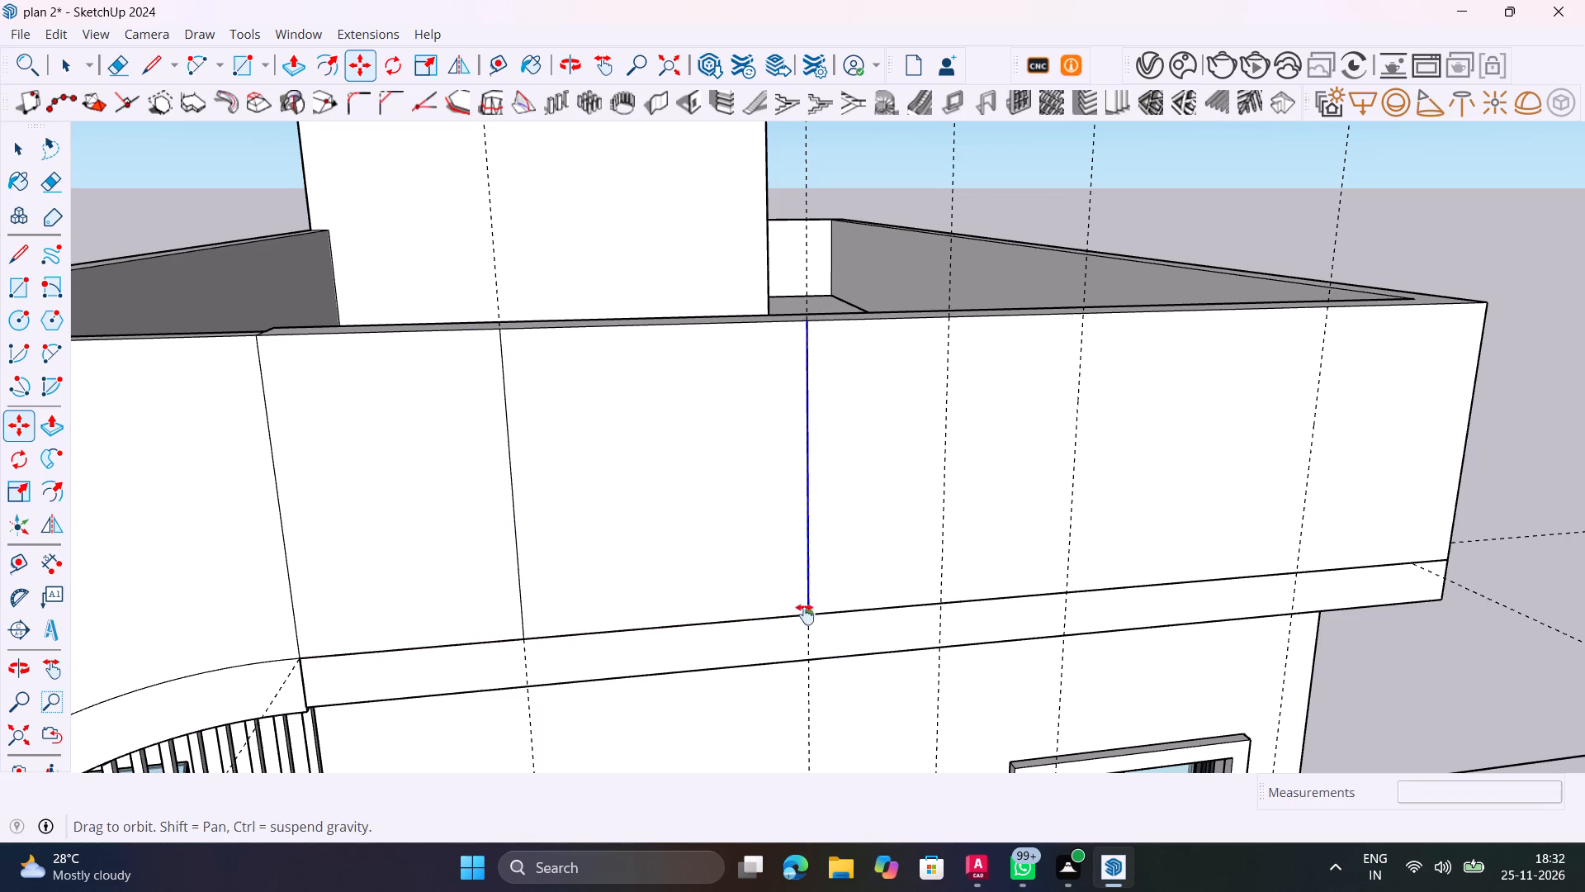
shift+middle_drag(805, 614, 607, 624)
click(609, 622)
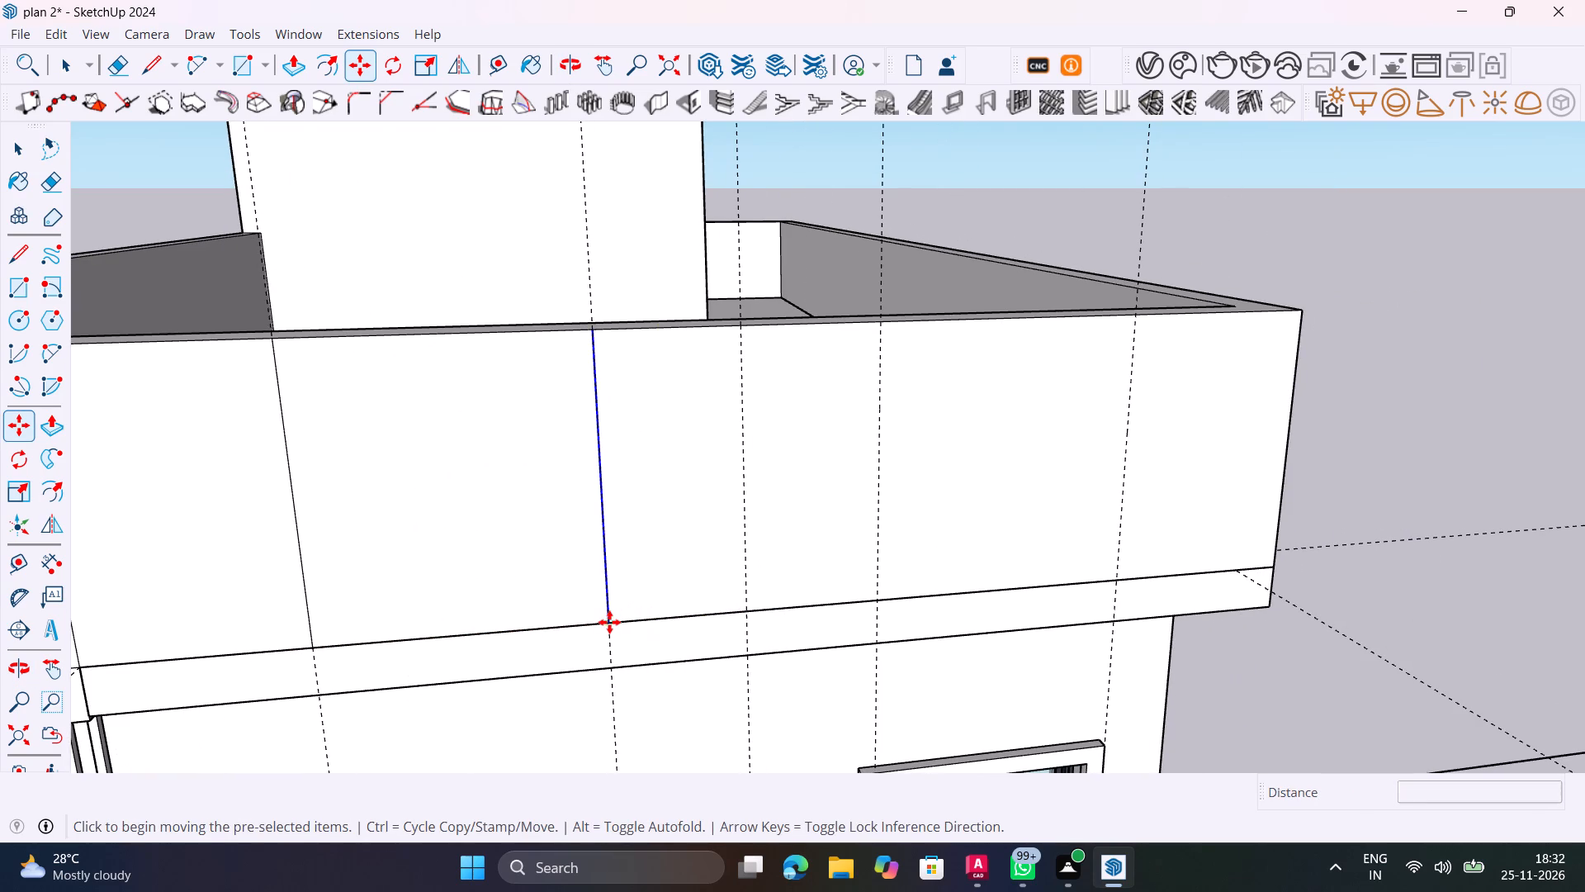
click(879, 604)
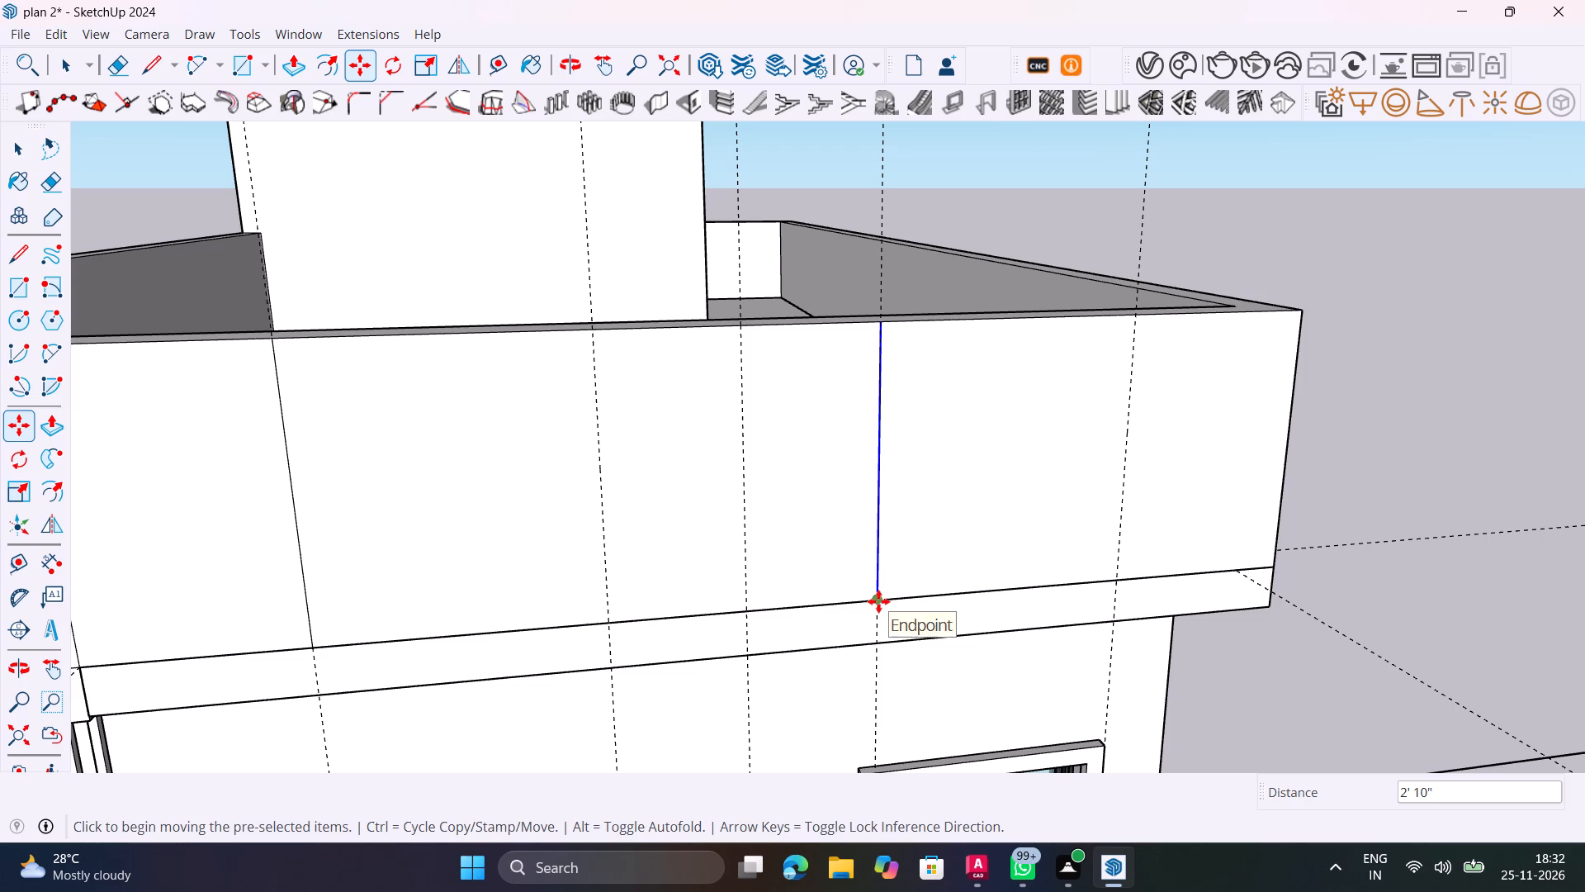
click(878, 600)
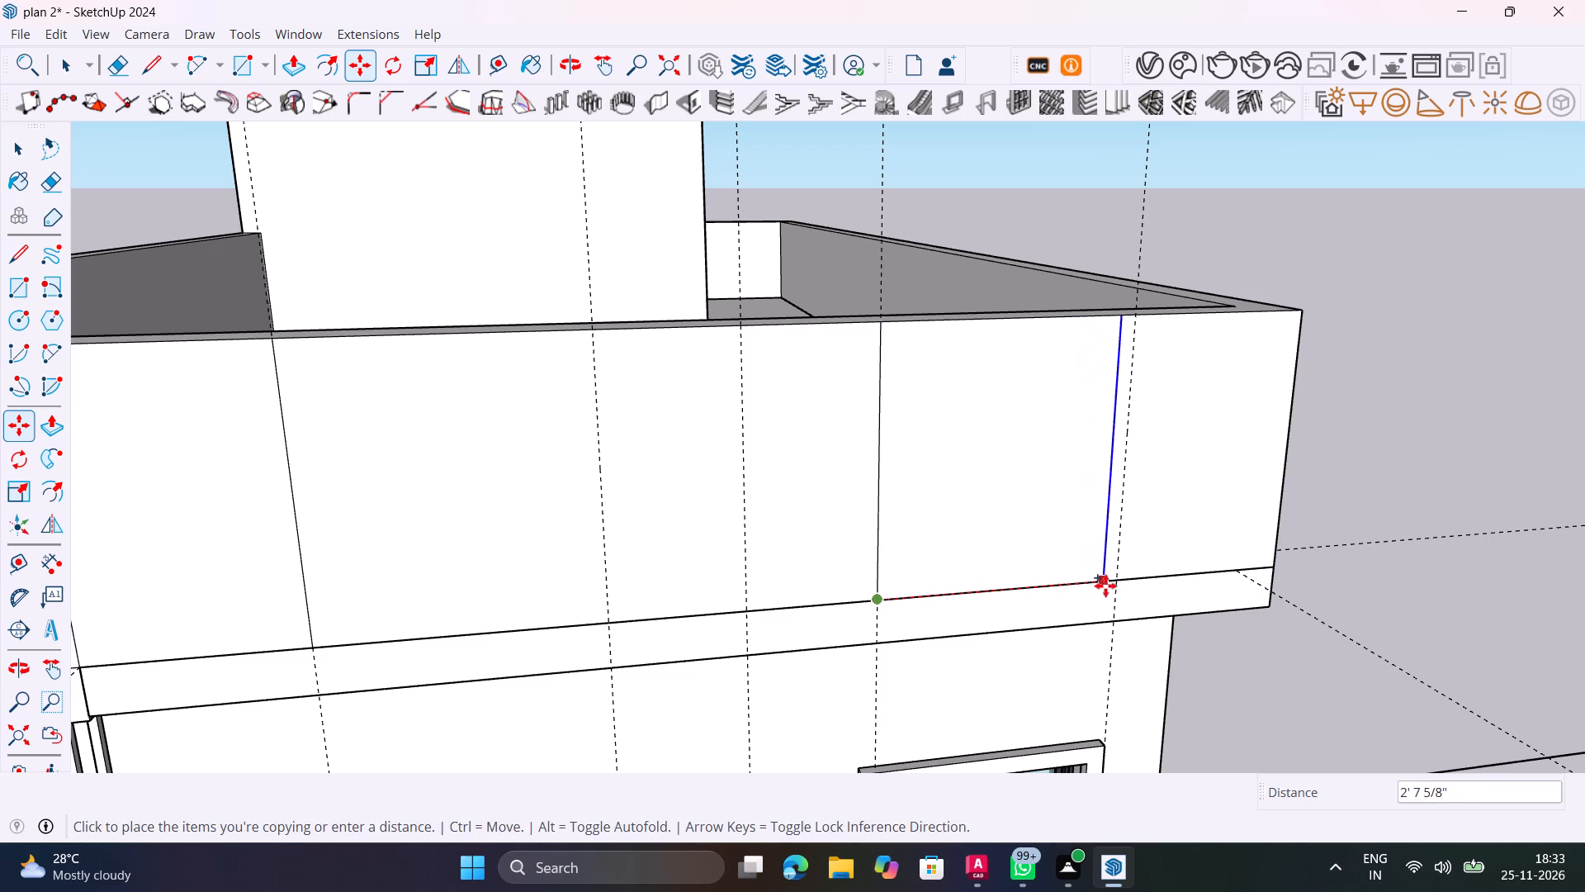
click(1118, 581)
Copy the two short edges across the parapet's top at the seam 2' along, onto the first 2' guide line.
middle_drag(930, 567, 984, 761)
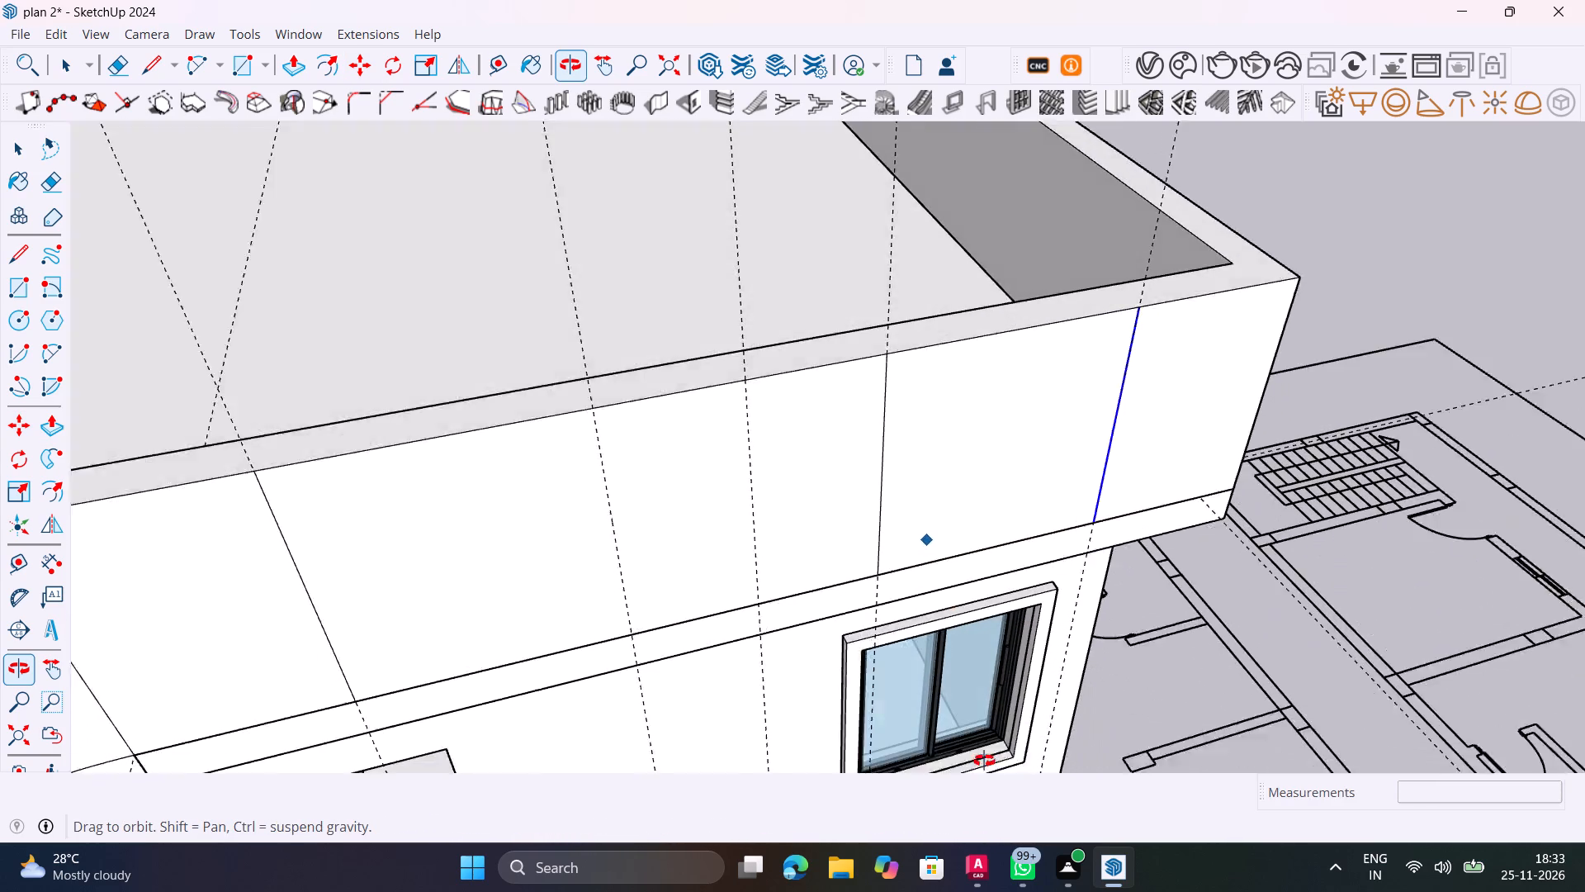
middle_drag(984, 761, 991, 790)
shift+middle_drag(429, 540, 859, 554)
scroll(492, 543, up, 11)
key(space)
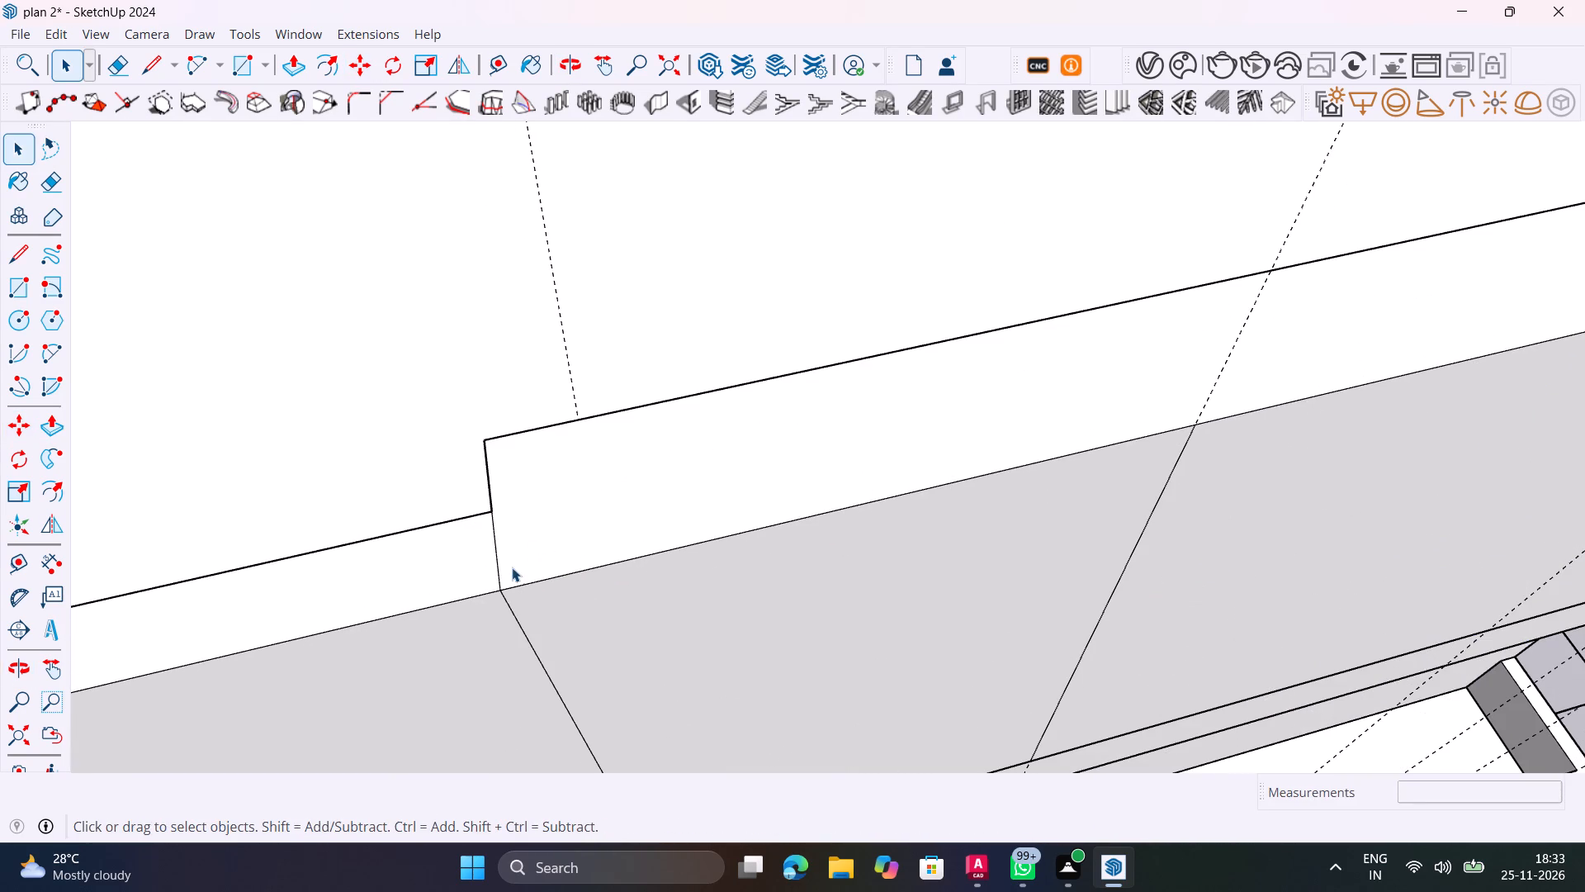
click(496, 551)
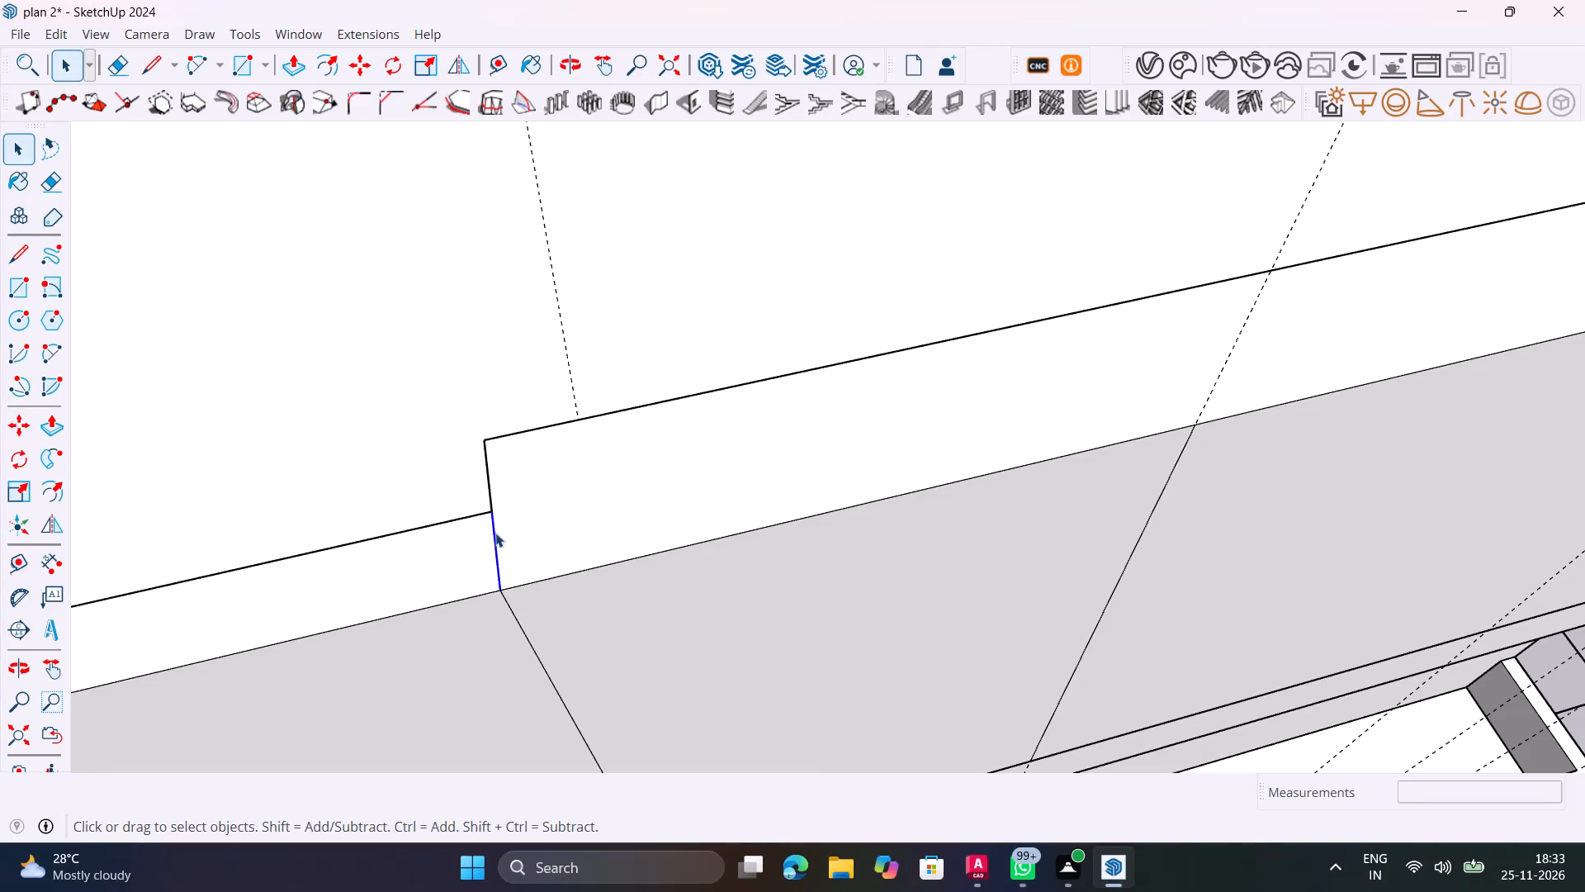
shift+click(490, 483)
key(m)
click(498, 588)
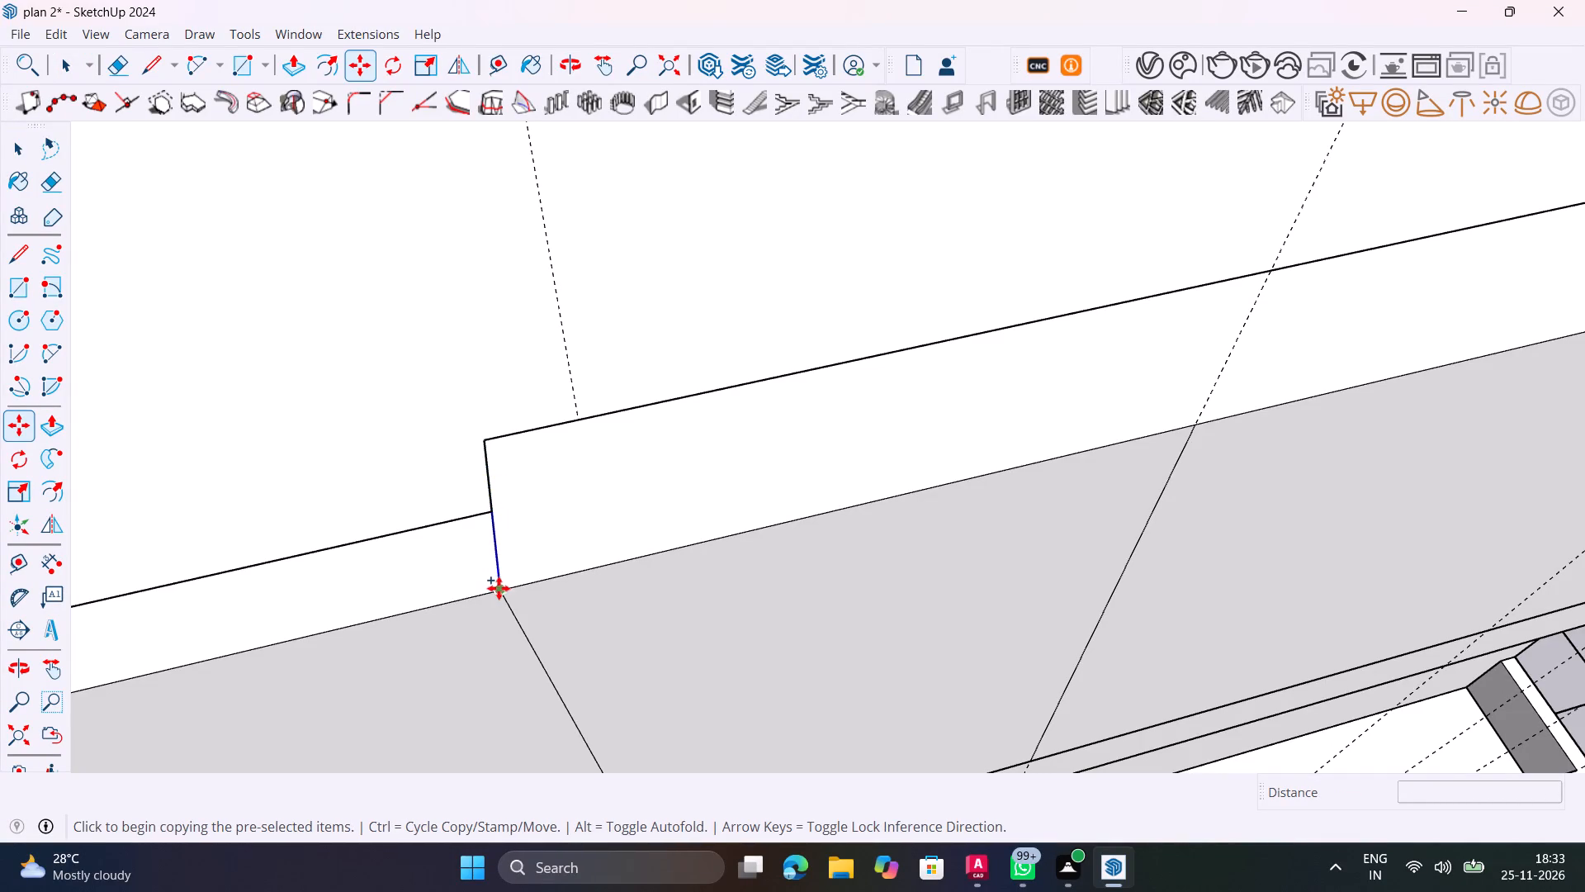
click(1199, 424)
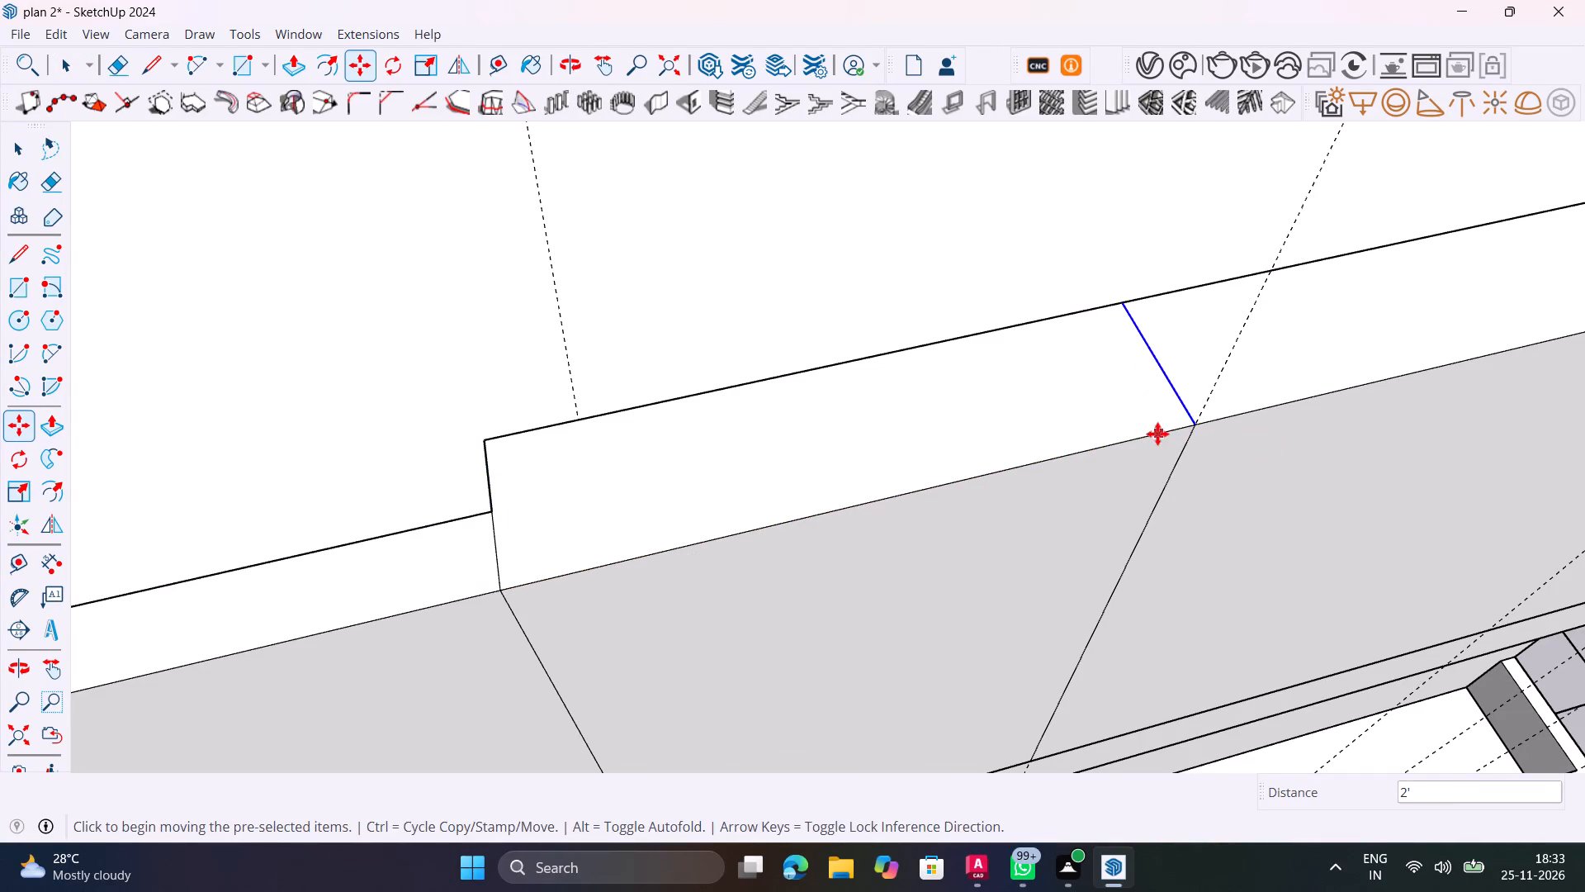
Copy the short cross edge on the parapet's top from the first 2' guide onto the nearer 1'5" offset guide.
shift+middle_drag(1157, 434, 752, 447)
scroll(755, 447, up, 1)
click(822, 444)
scroll(1076, 382, down, 3)
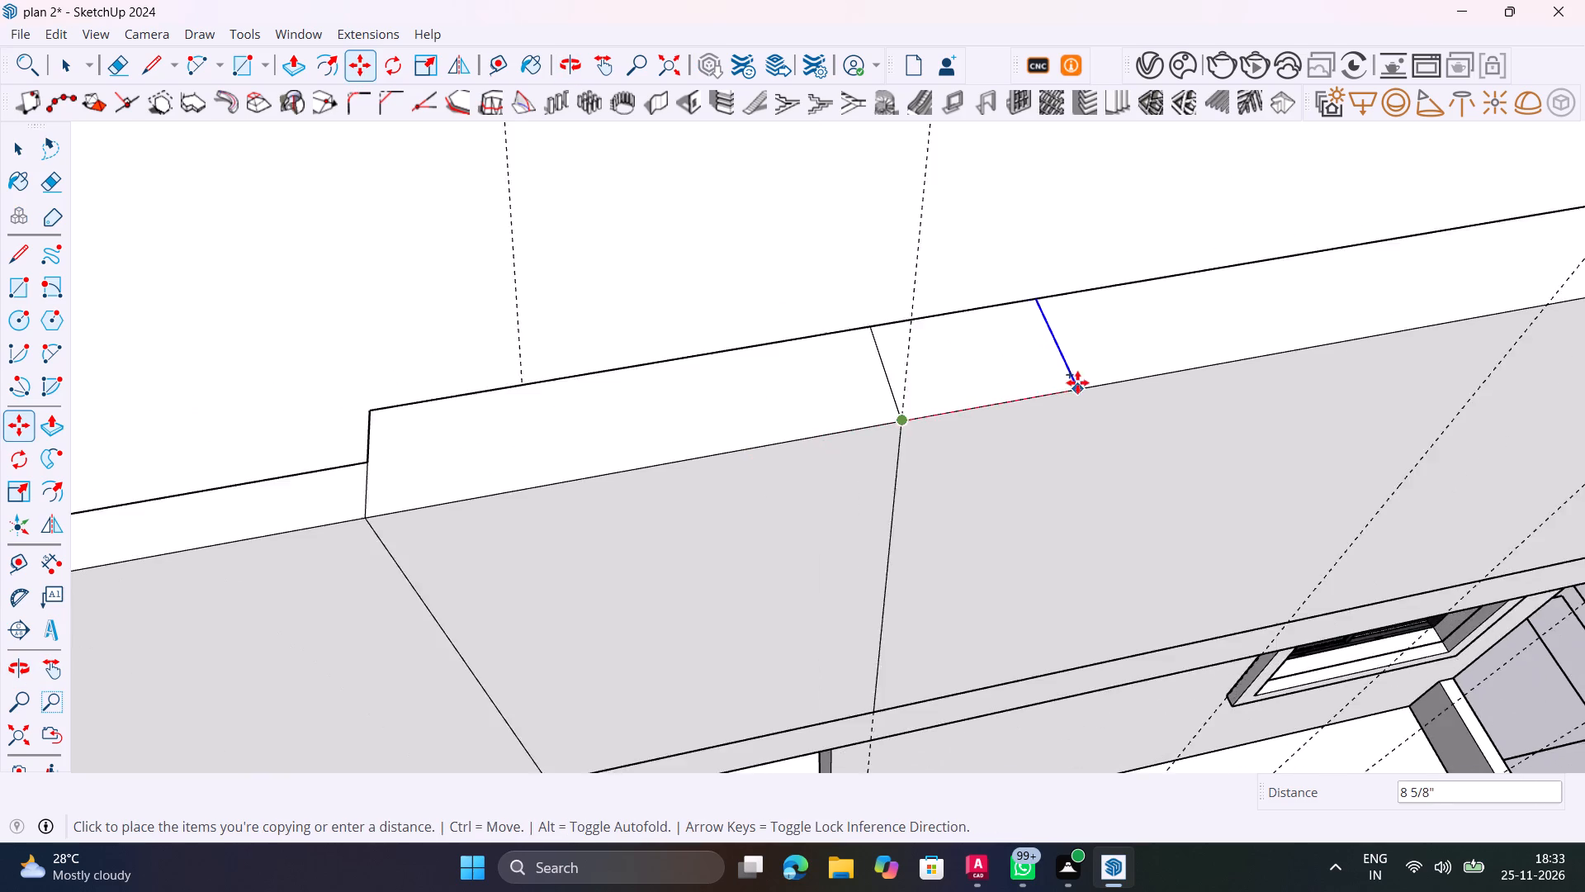
scroll(1077, 382, down, 3)
shift+middle_drag(1050, 408, 617, 538)
scroll(1039, 415, down, 7)
middle_drag(1057, 444, 1001, 386)
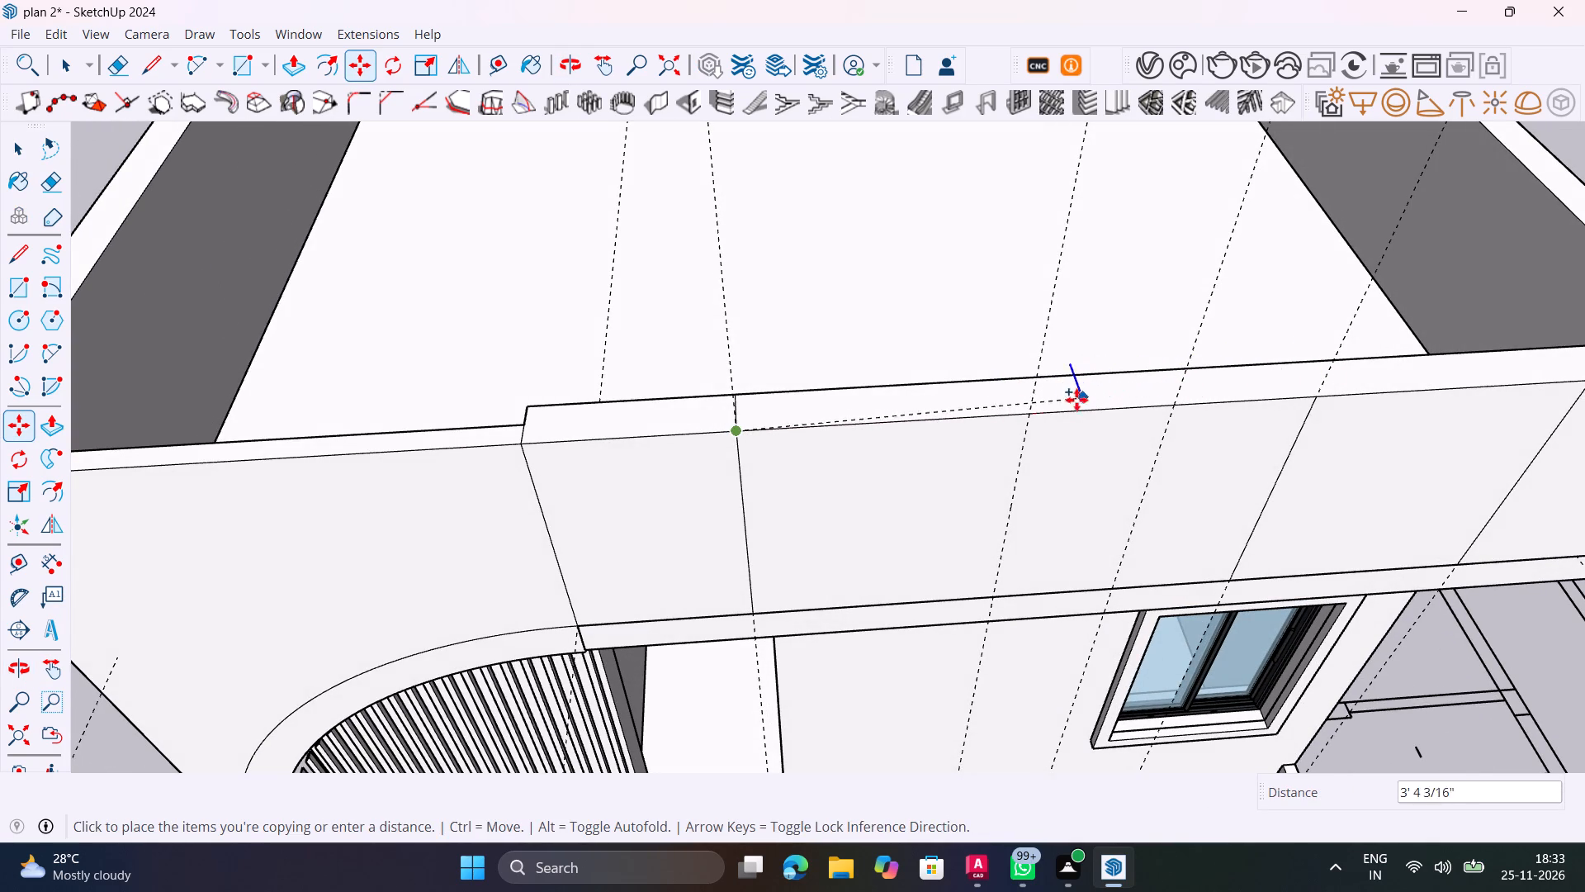
middle_drag(1057, 448, 1143, 256)
middle_drag(1082, 280, 1082, 477)
scroll(1043, 308, up, 10)
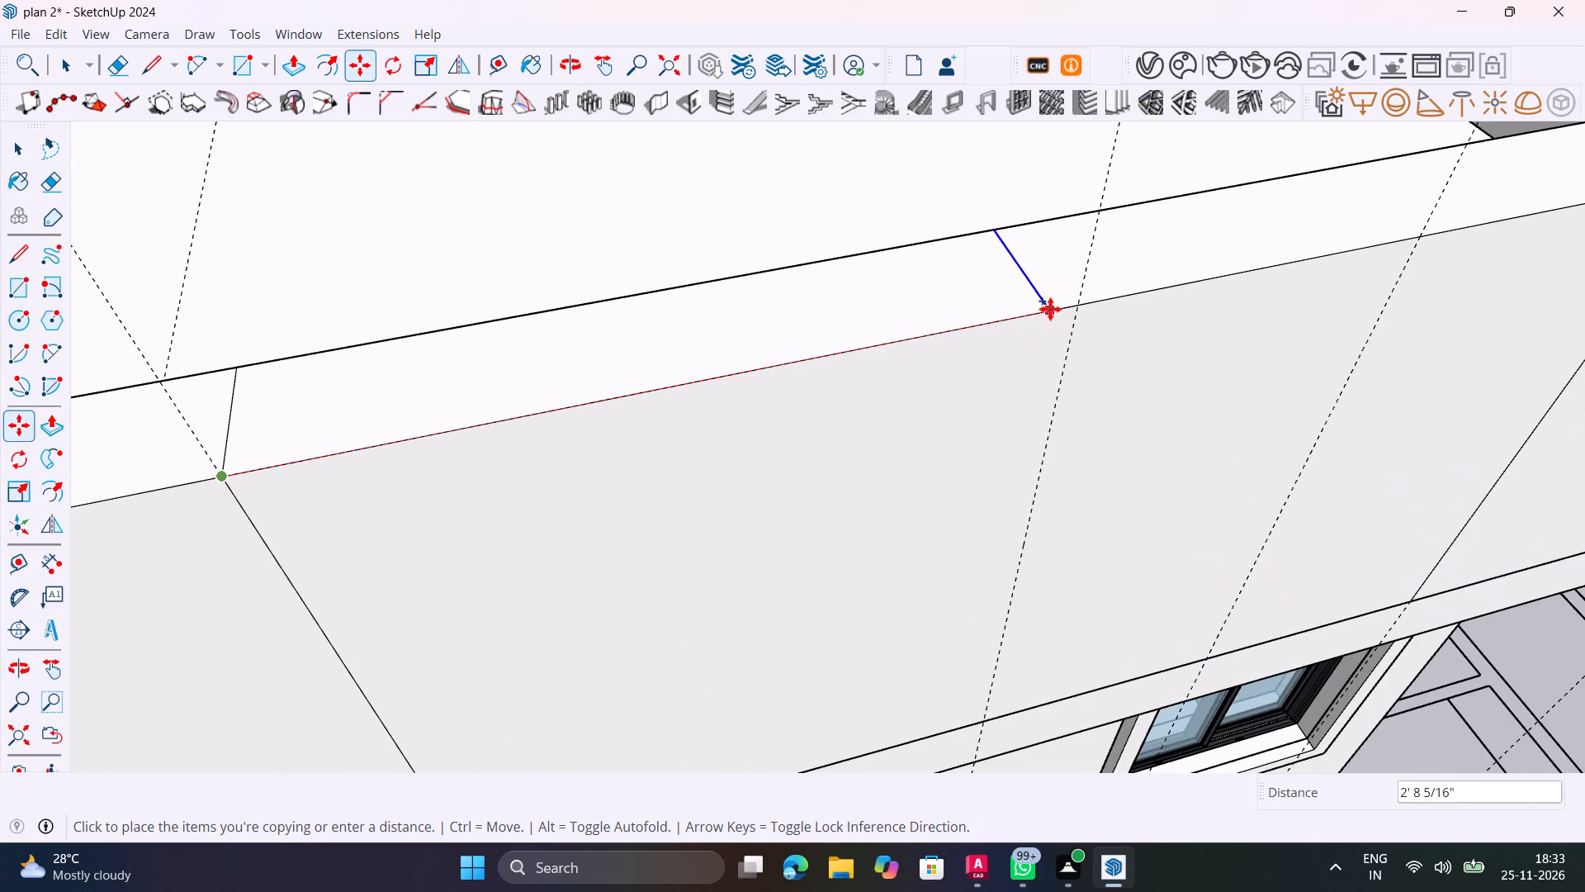
click(1077, 299)
Copy the parapet-top cross edge 2'10" along to the farther 1'5" offset guide and again onto the outer 2' guide.
middle_drag(1073, 322, 805, 461)
shift+scroll(807, 461, up, 1)
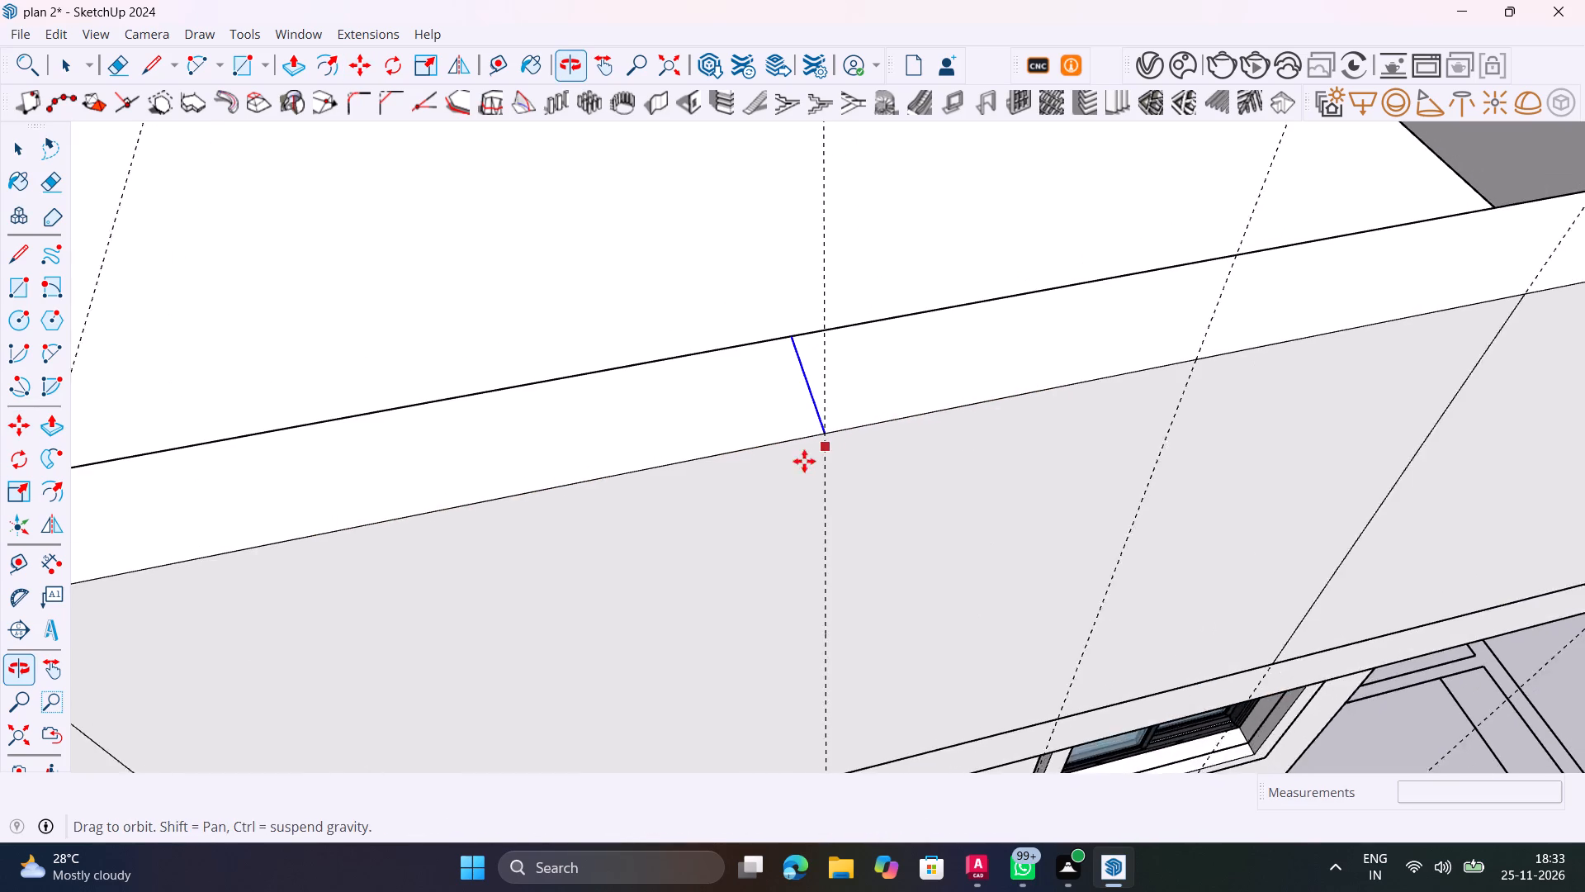
click(828, 430)
shift+middle_drag(1416, 305, 830, 454)
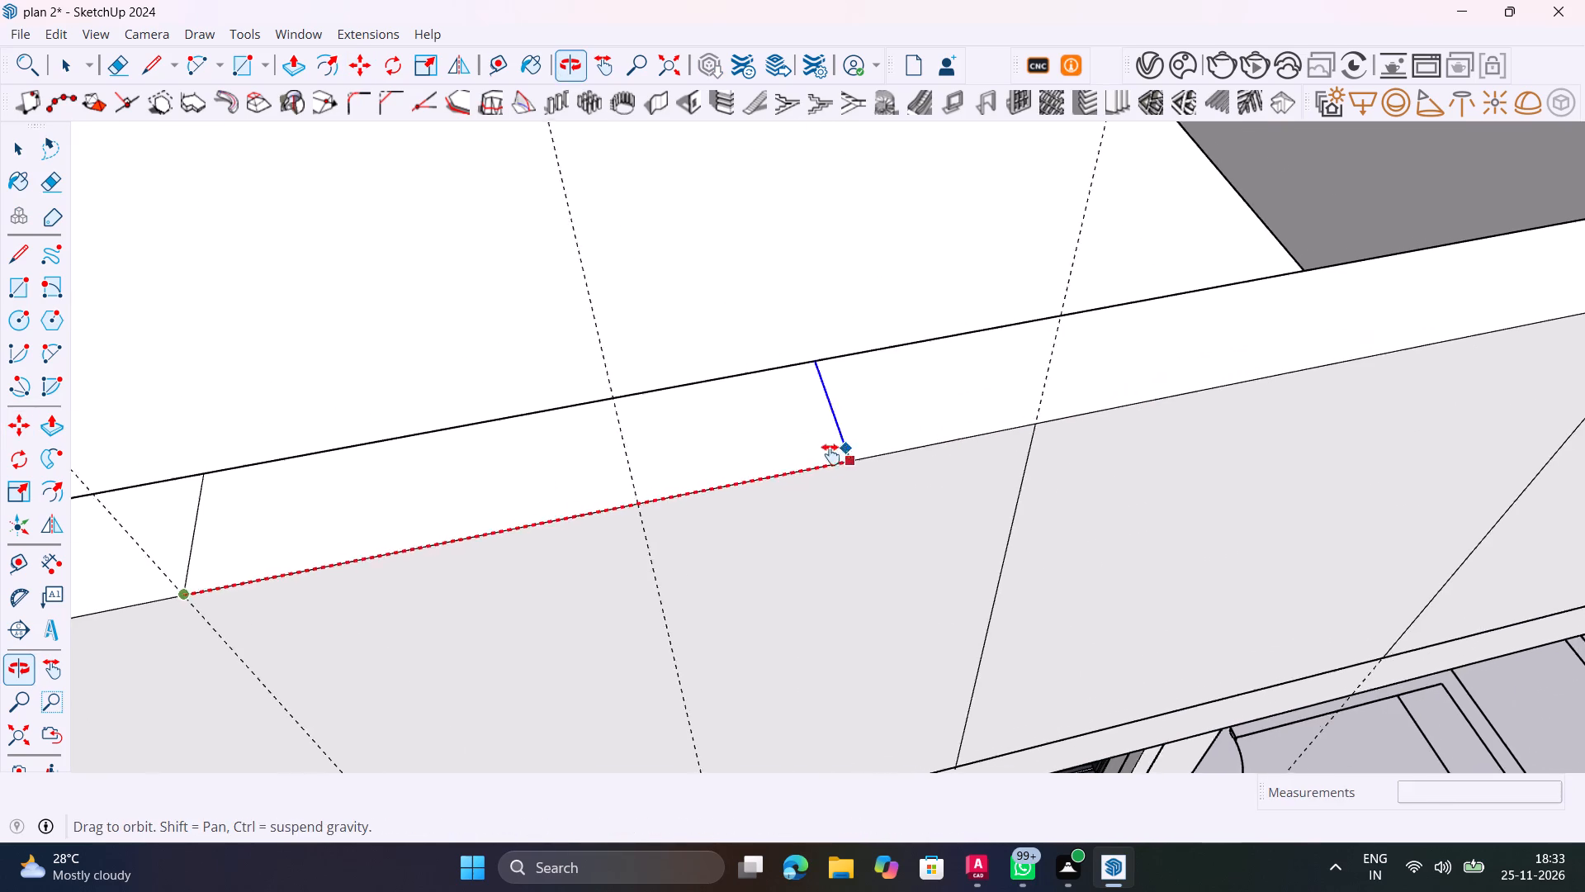
shift+middle_drag(830, 454, 830, 454)
click(1024, 419)
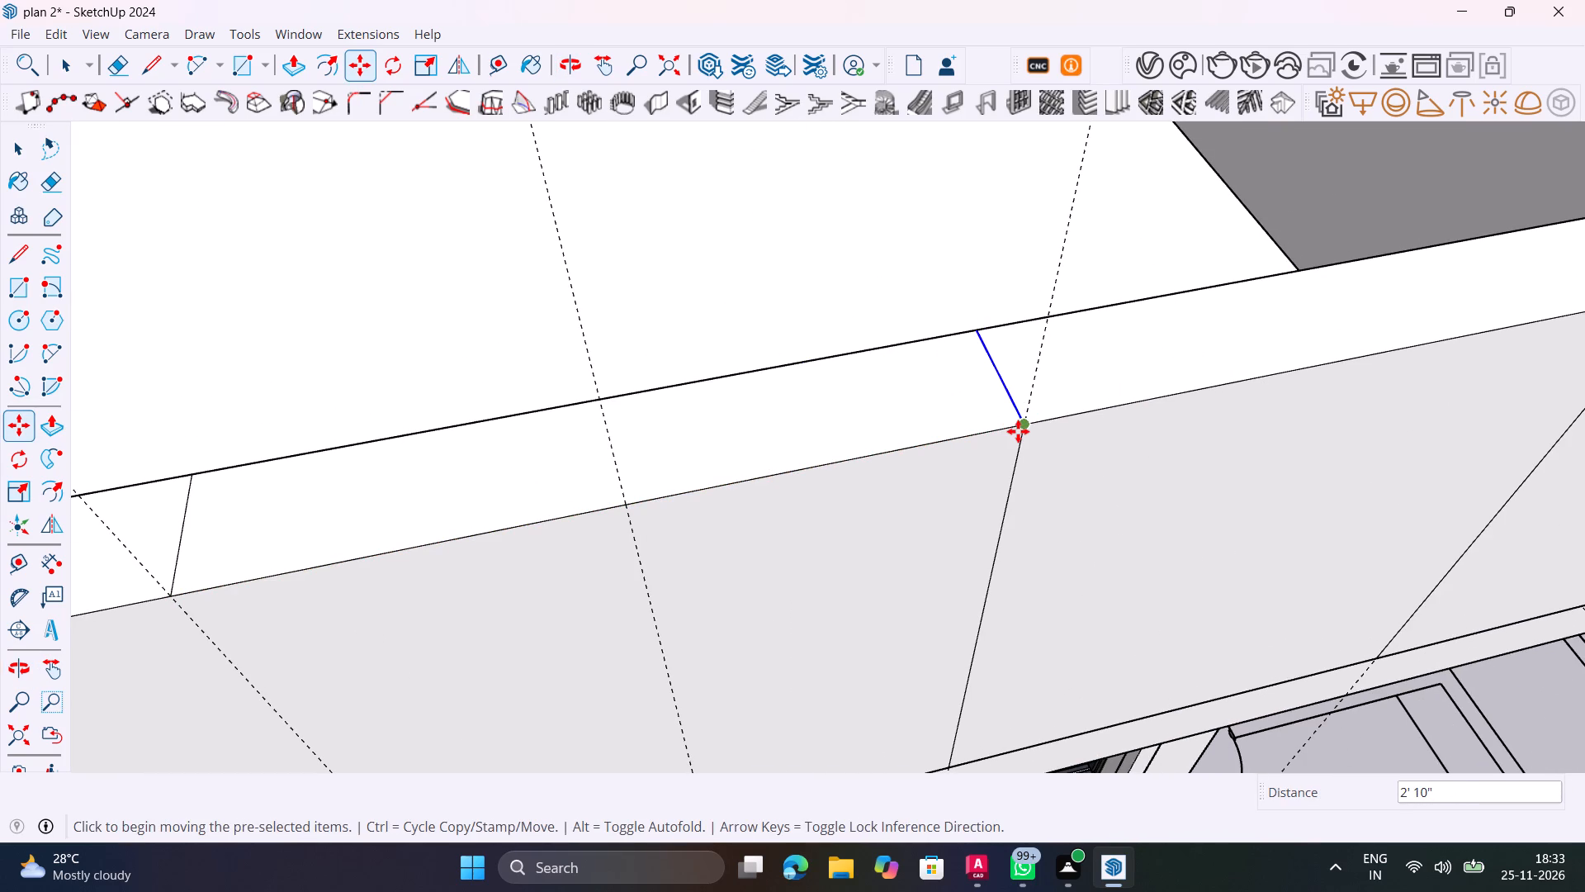
click(1019, 428)
scroll(1067, 409, down, 5)
shift+middle_drag(1043, 417, 685, 515)
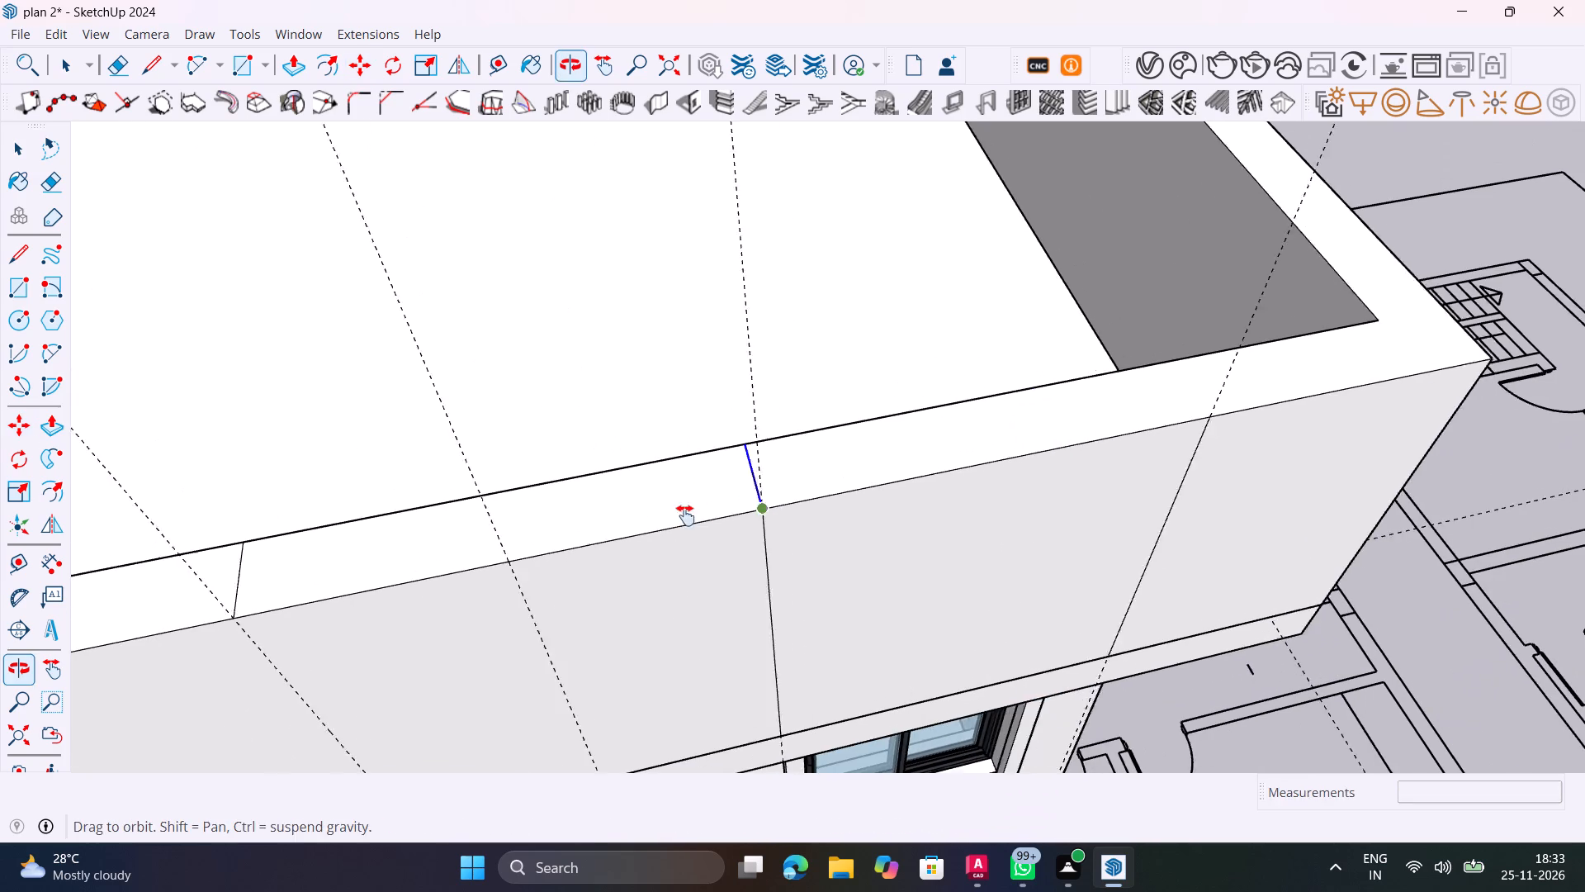
shift+middle_drag(685, 515, 666, 517)
click(1119, 425)
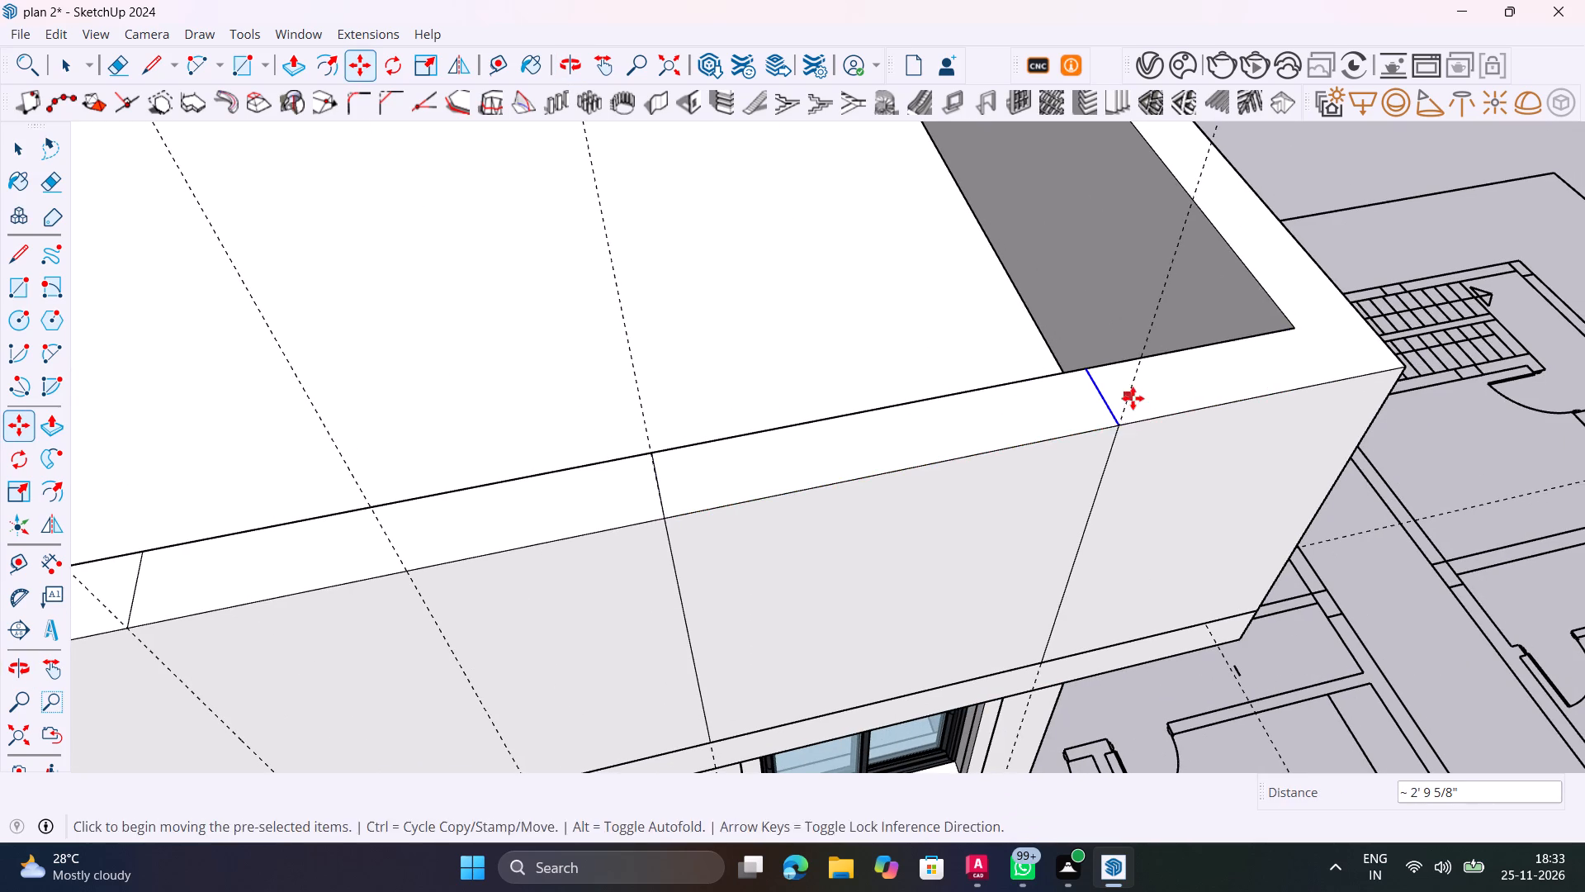
scroll(1133, 397, down, 11)
key(space)
Copy the vertical face edge from the farther 1'5" offset guide back onto the empty 1'5" guide nearer the curved screen.
middle_drag(984, 503, 945, 346)
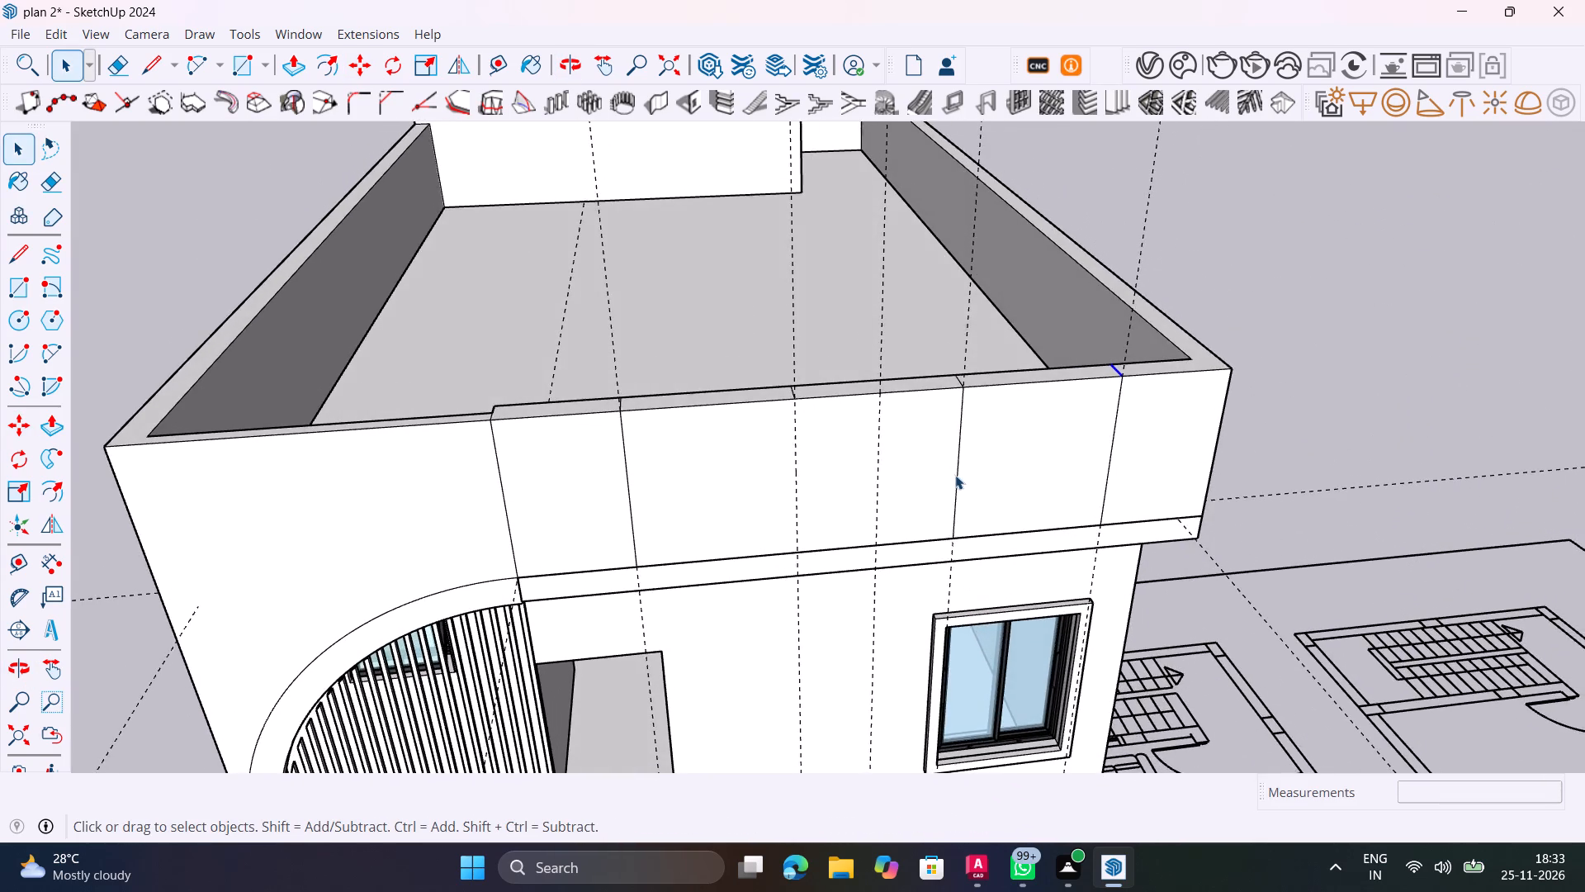
scroll(956, 475, up, 4)
click(957, 474)
key(m)
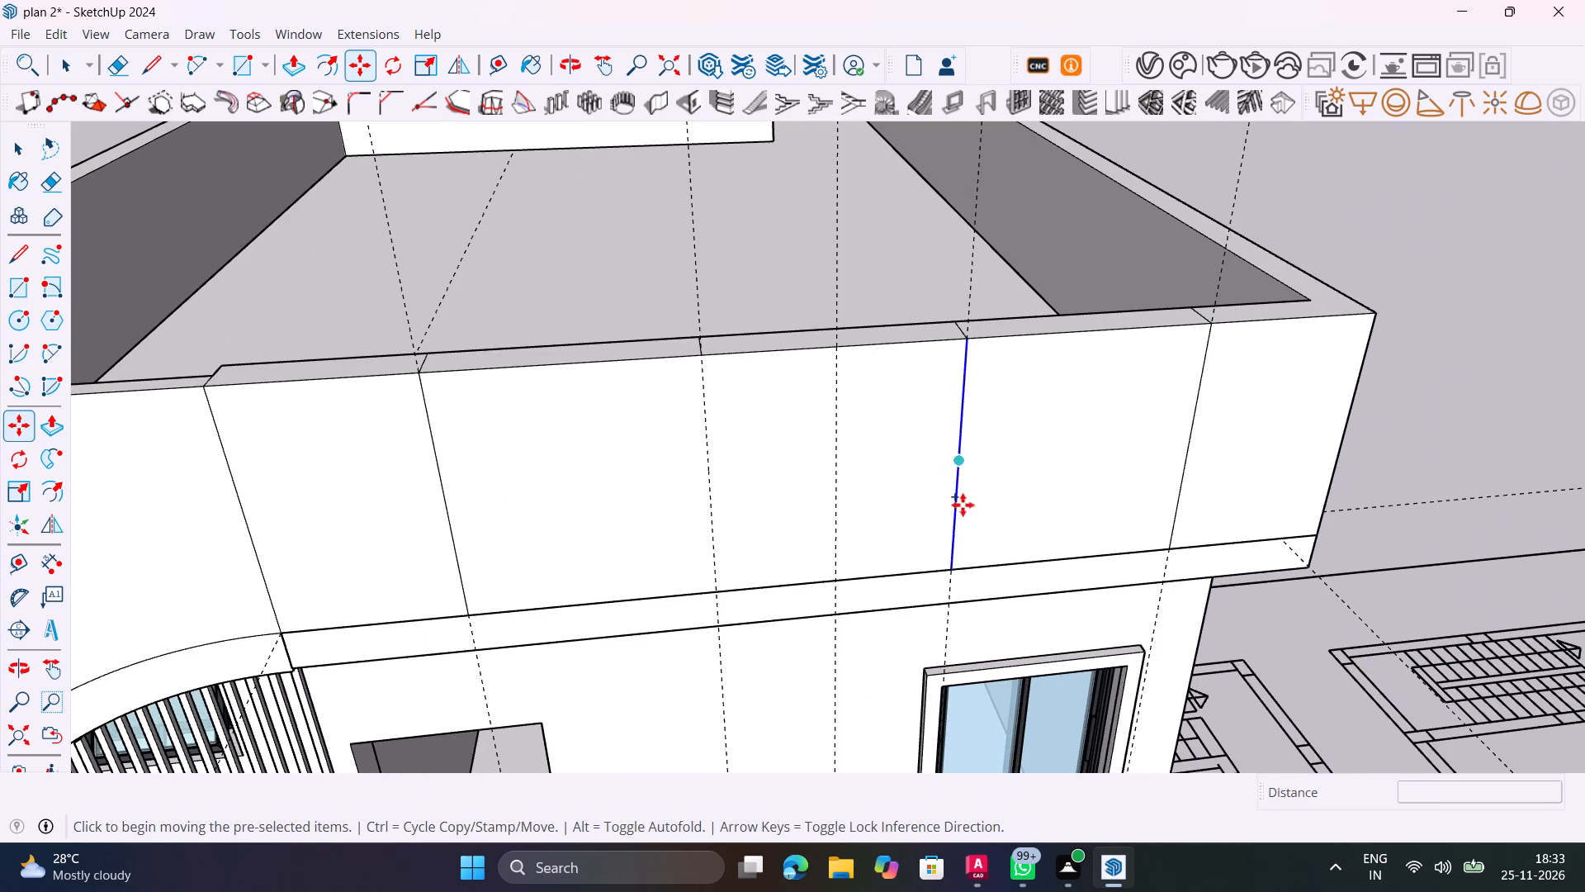
click(954, 569)
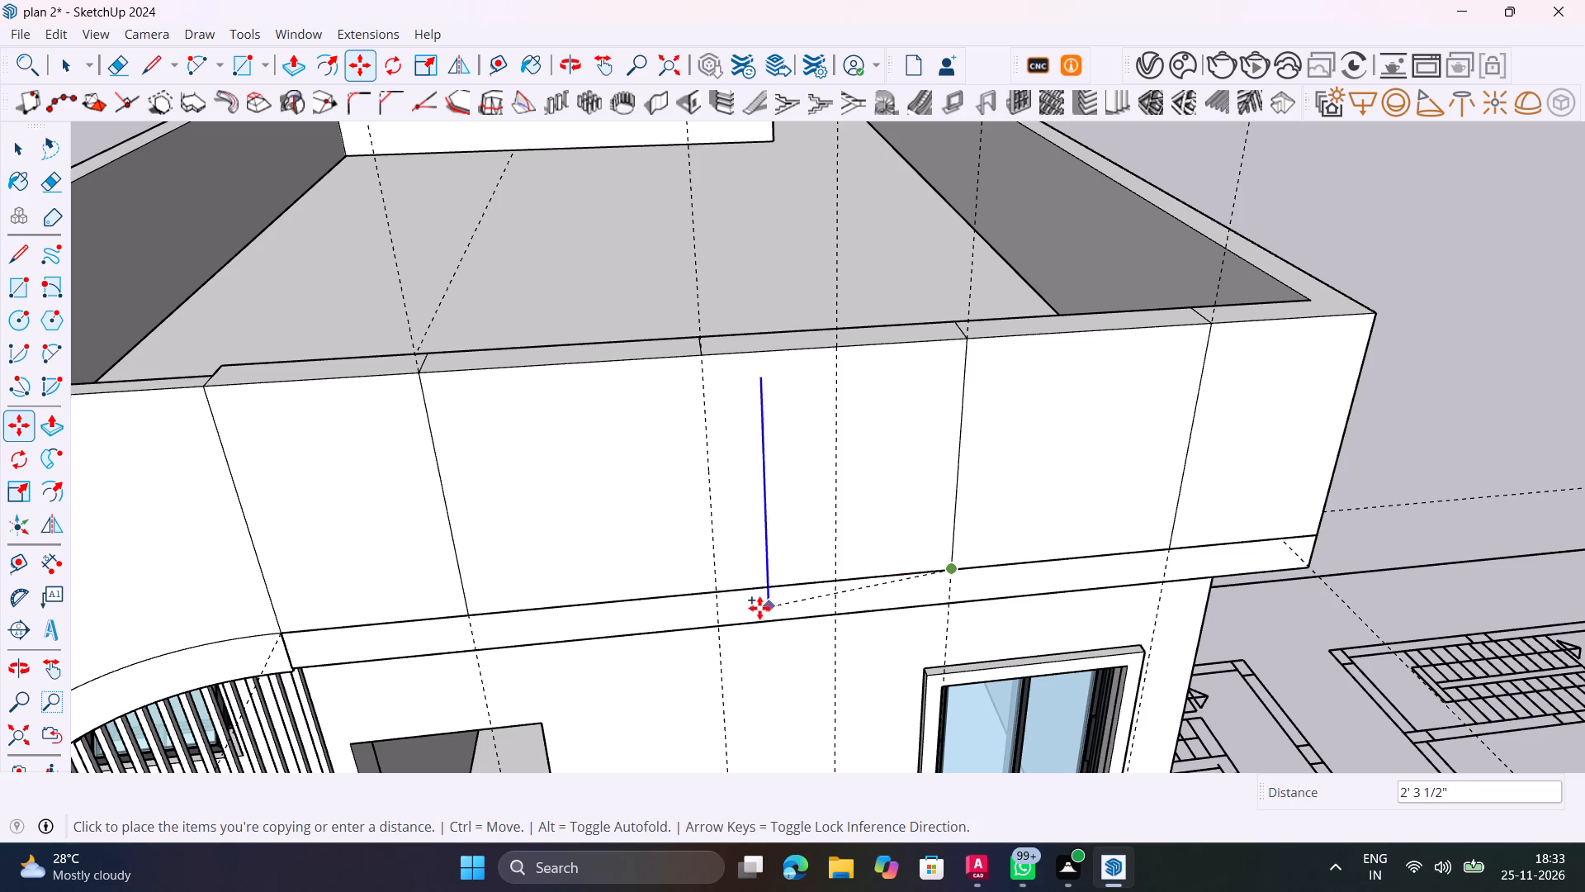
scroll(713, 591, up, 13)
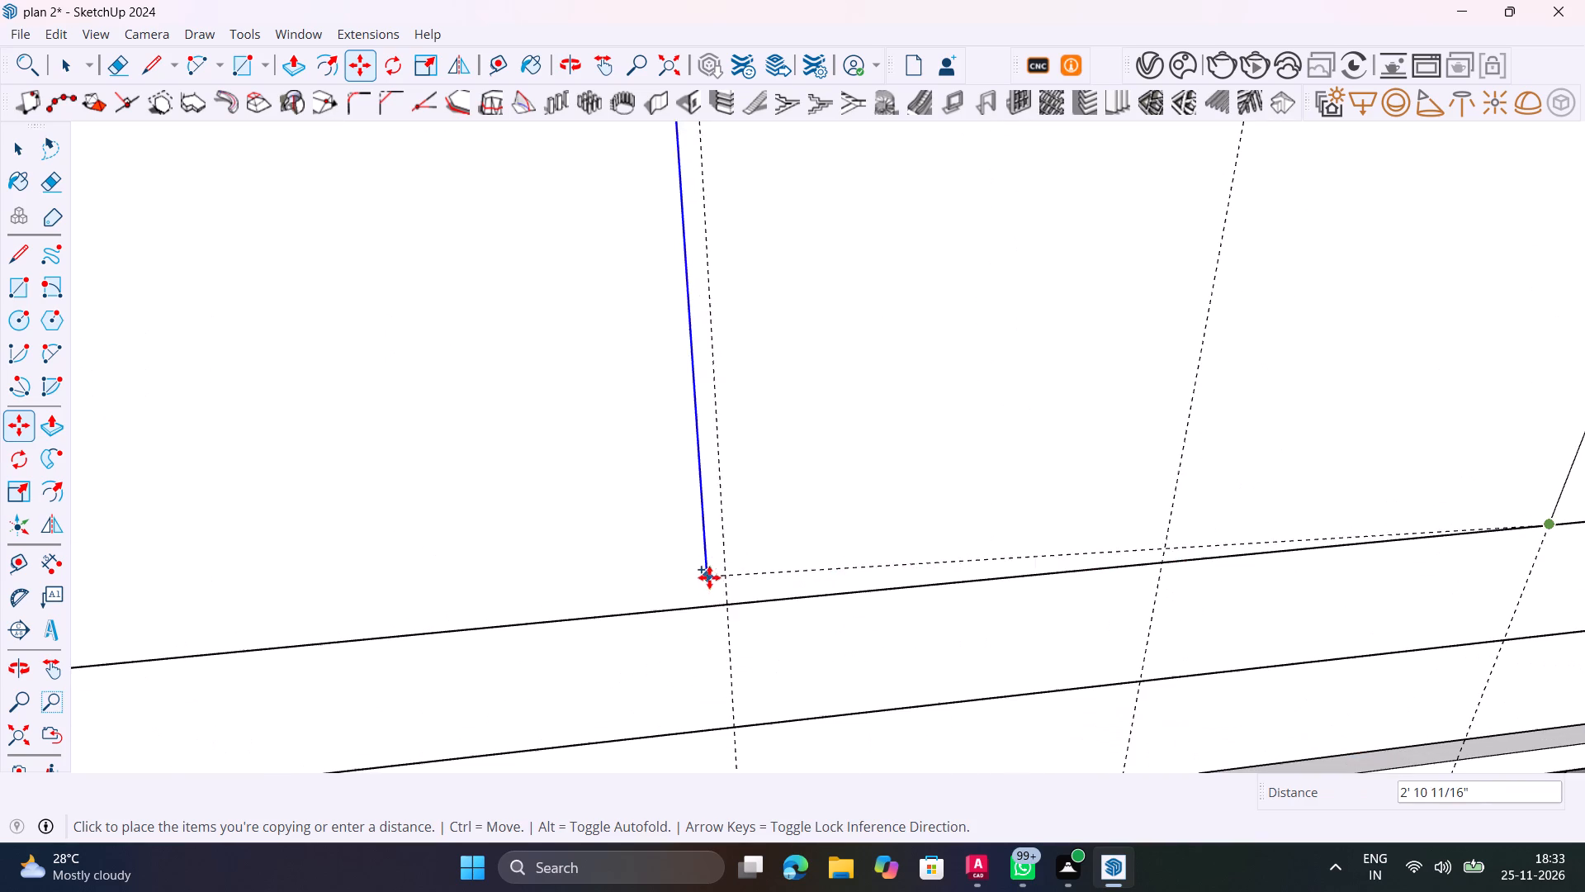
click(727, 605)
scroll(831, 569, down, 18)
key(space)
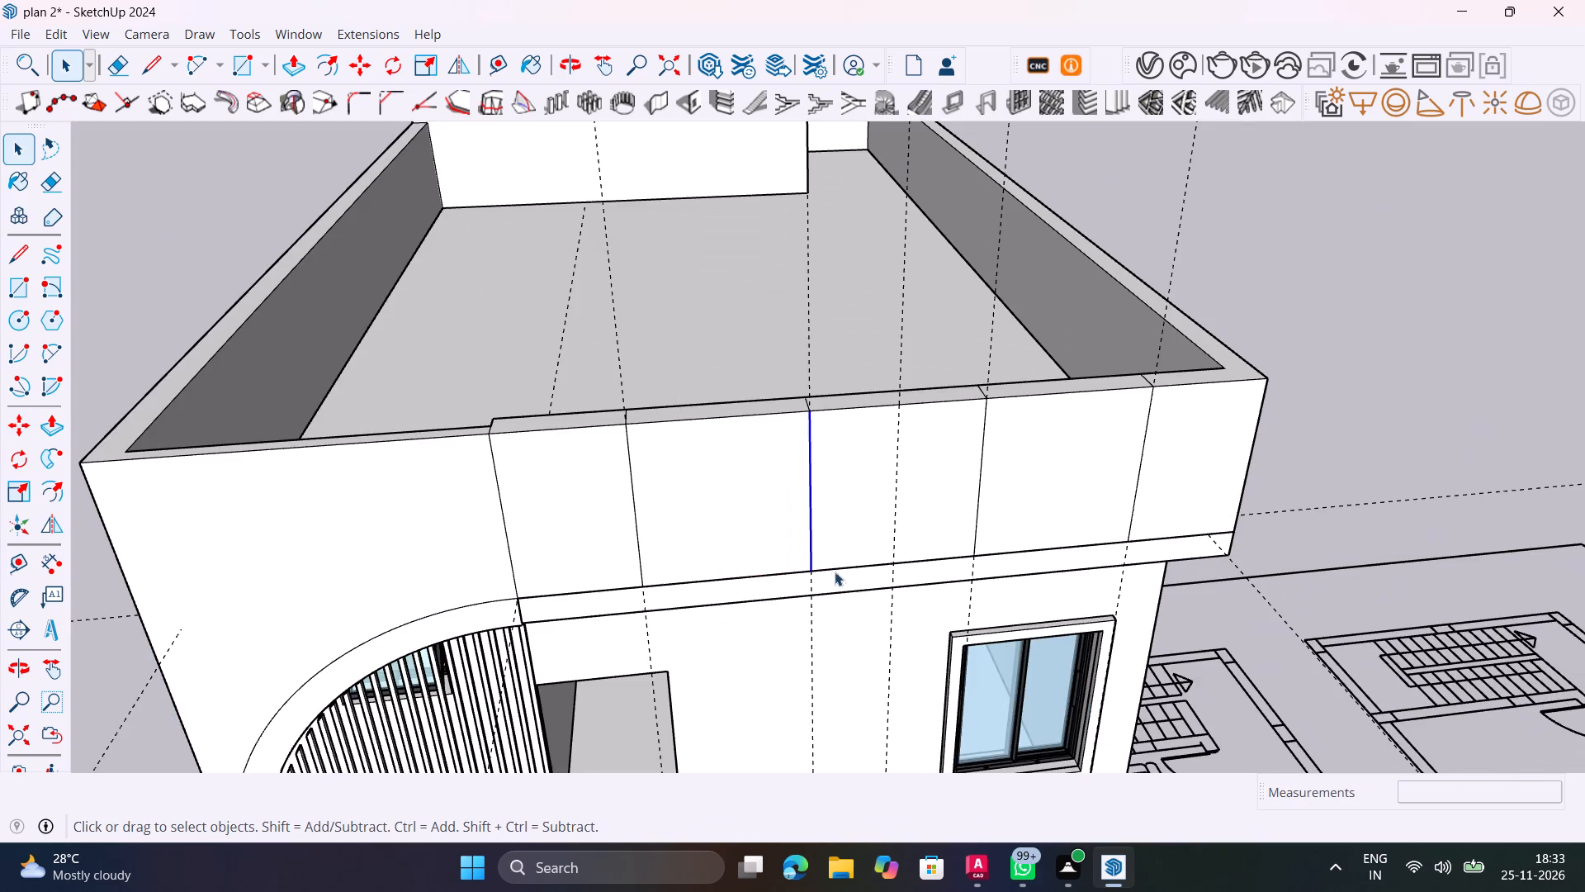
Push the parapet's top down about 2'8 1/4" between the first 2' guide and the nearer 1'5" guide to cut a notch.
shift+middle_drag(836, 574, 907, 665)
middle_drag(783, 471, 902, 619)
click(788, 501)
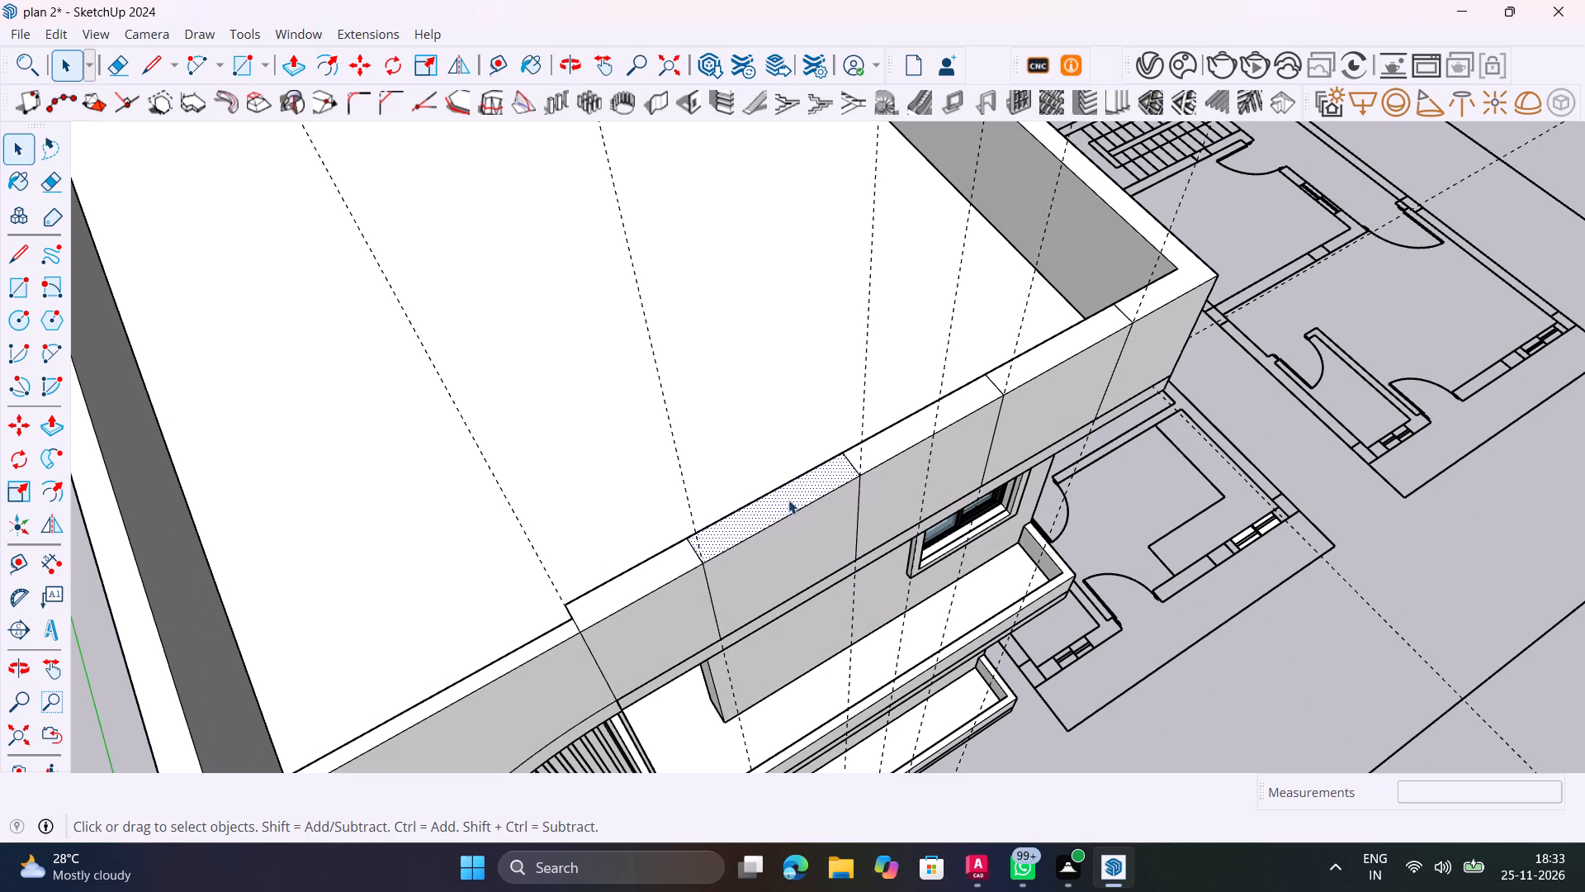
key(p)
click(787, 500)
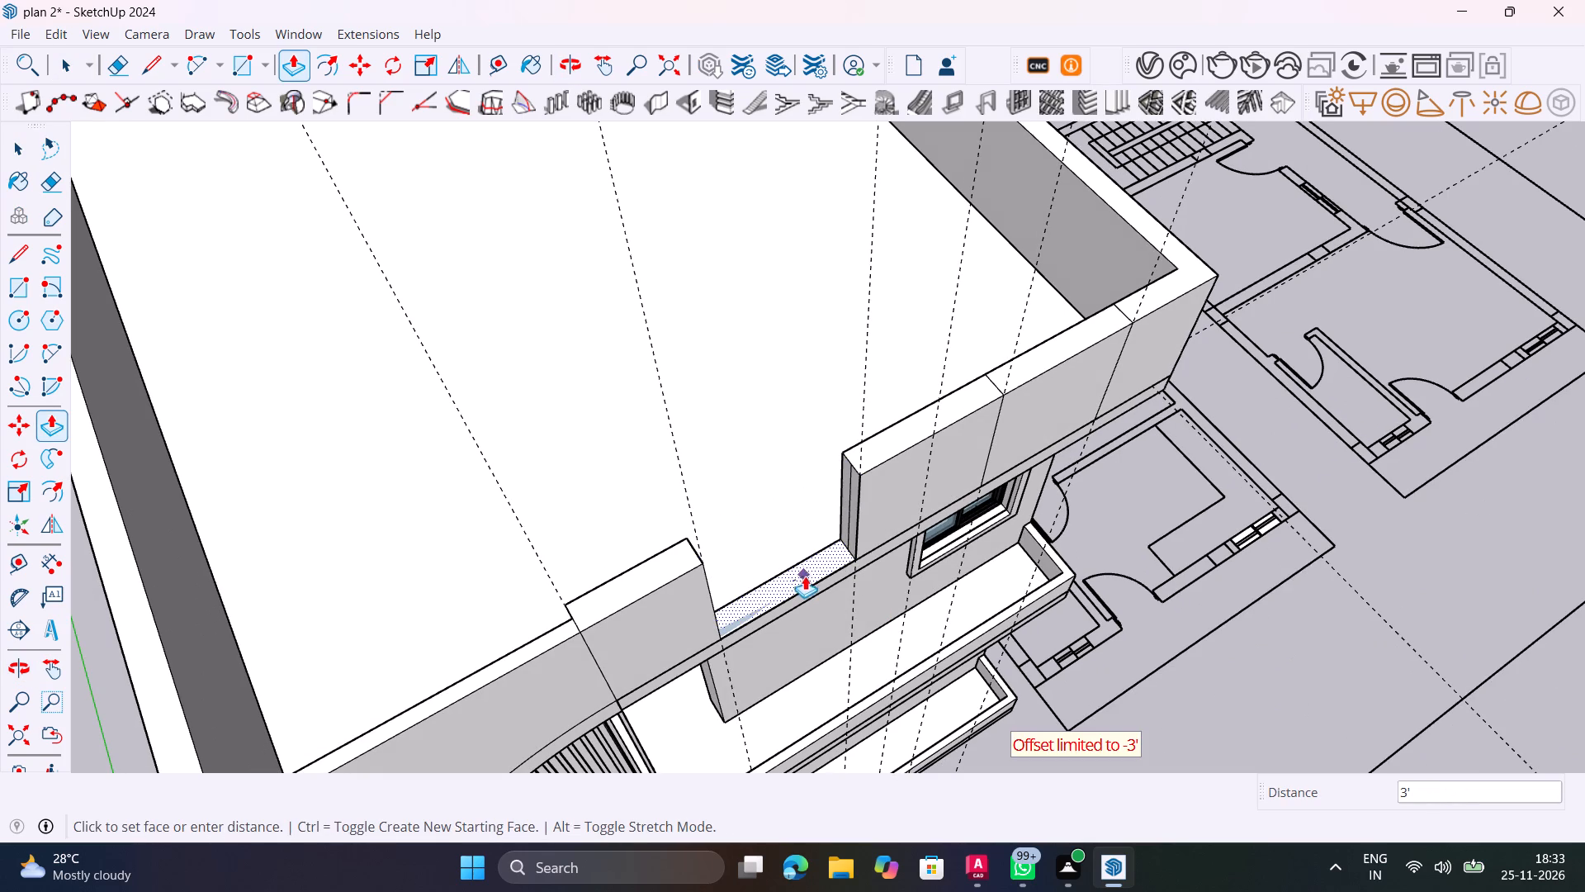
middle_drag(832, 550, 715, 406)
scroll(715, 406, up, 1)
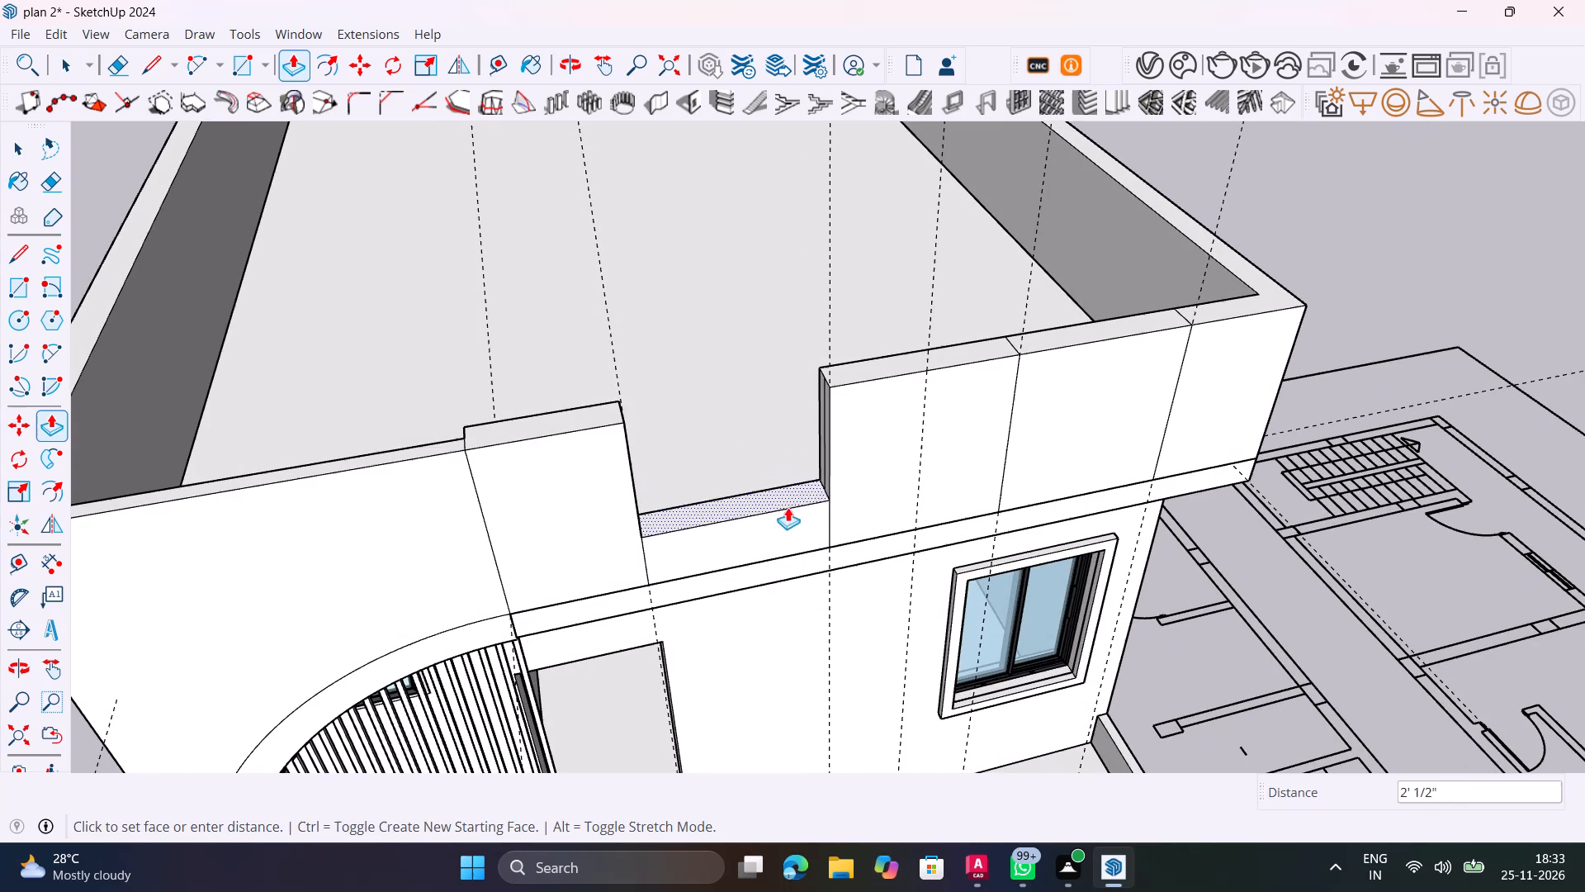
click(807, 535)
middle_drag(780, 520, 570, 581)
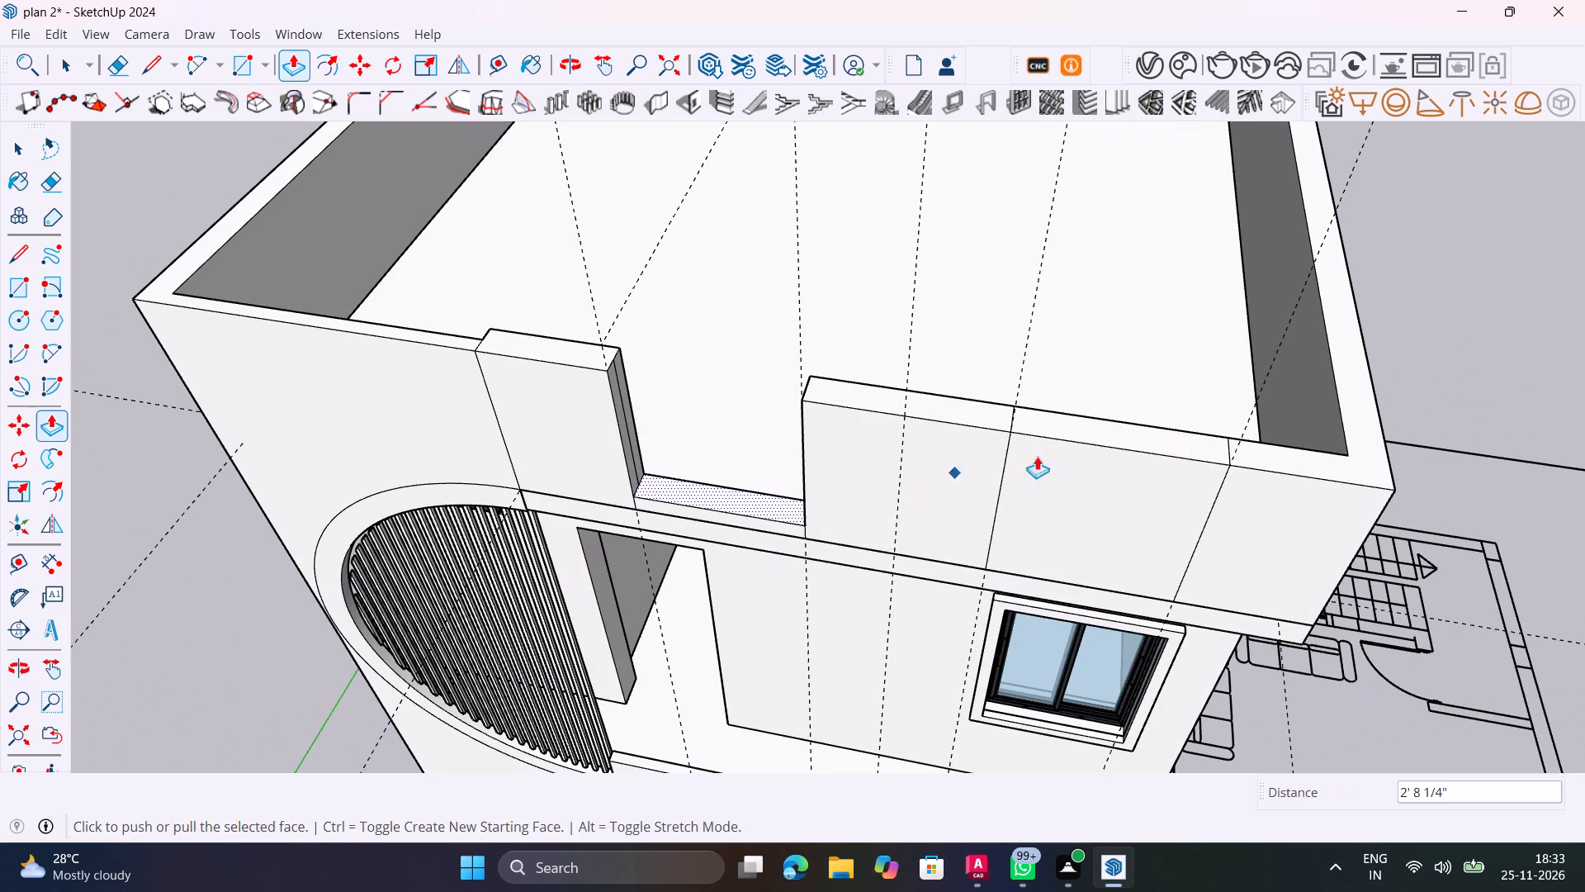
Push the parapet's top down between the farther 1'5" guide and the outer 2' guide to cut a second notch.
key(space)
click(1154, 437)
key(p)
click(1156, 437)
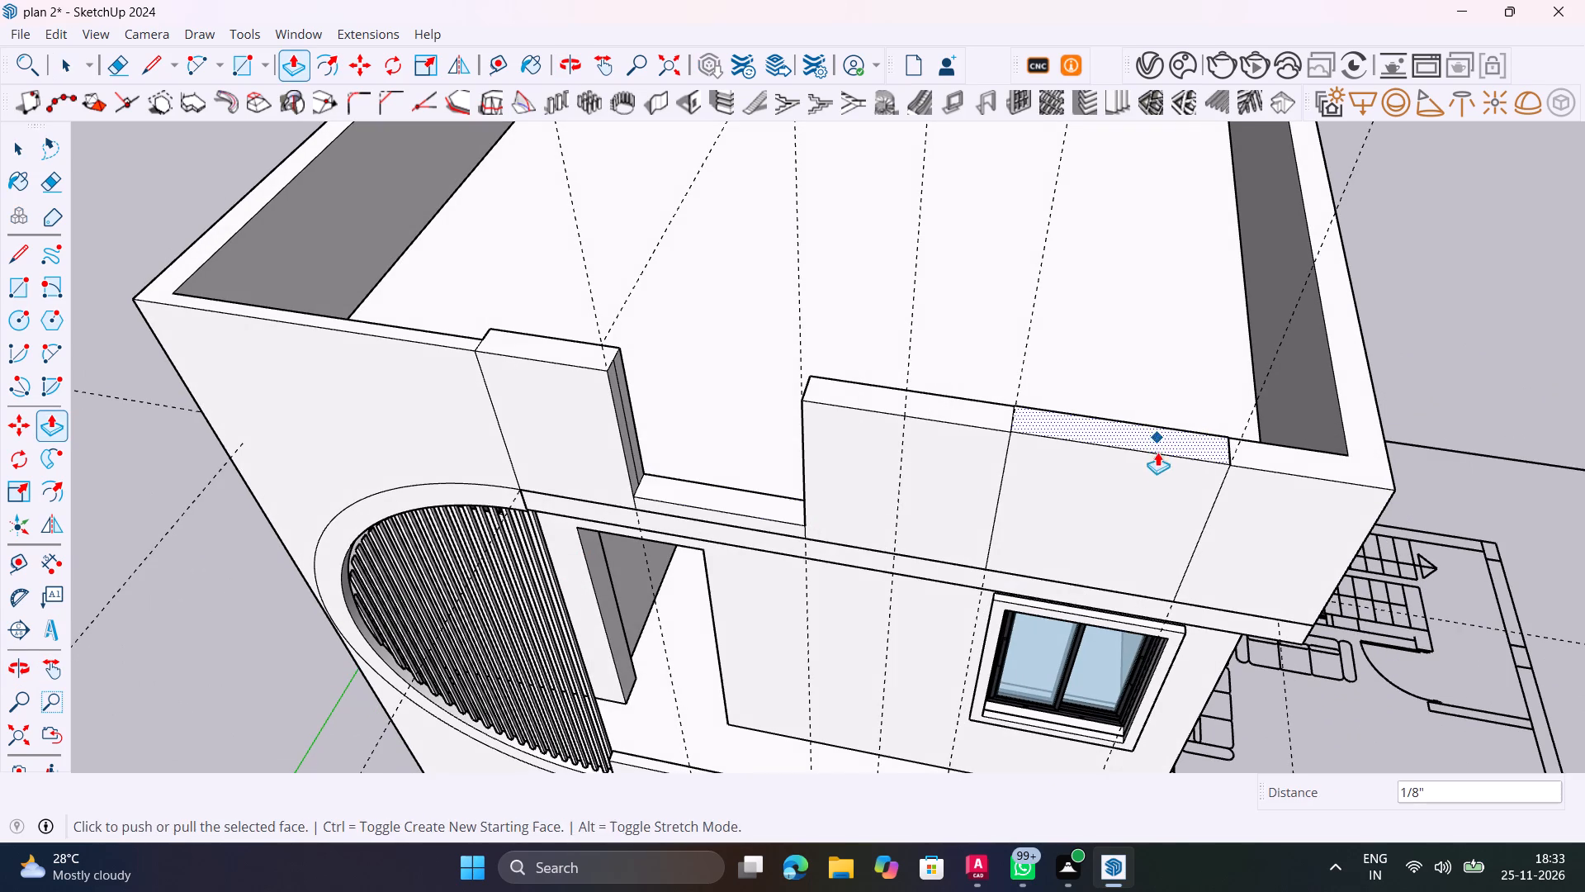
drag(1155, 439, 1154, 568)
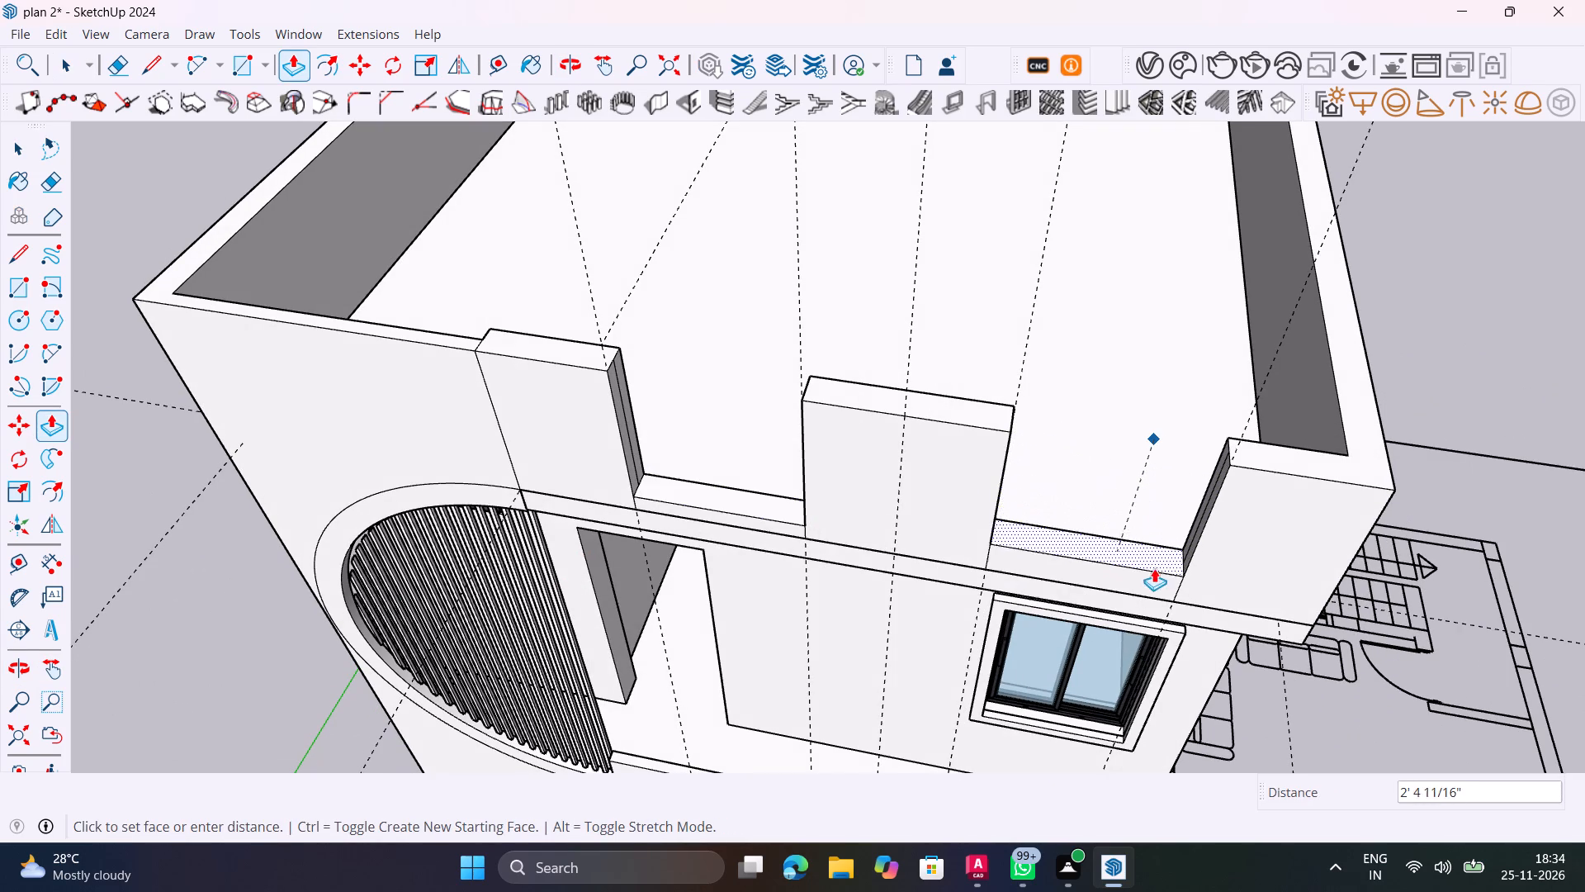
drag(1154, 568, 838, 546)
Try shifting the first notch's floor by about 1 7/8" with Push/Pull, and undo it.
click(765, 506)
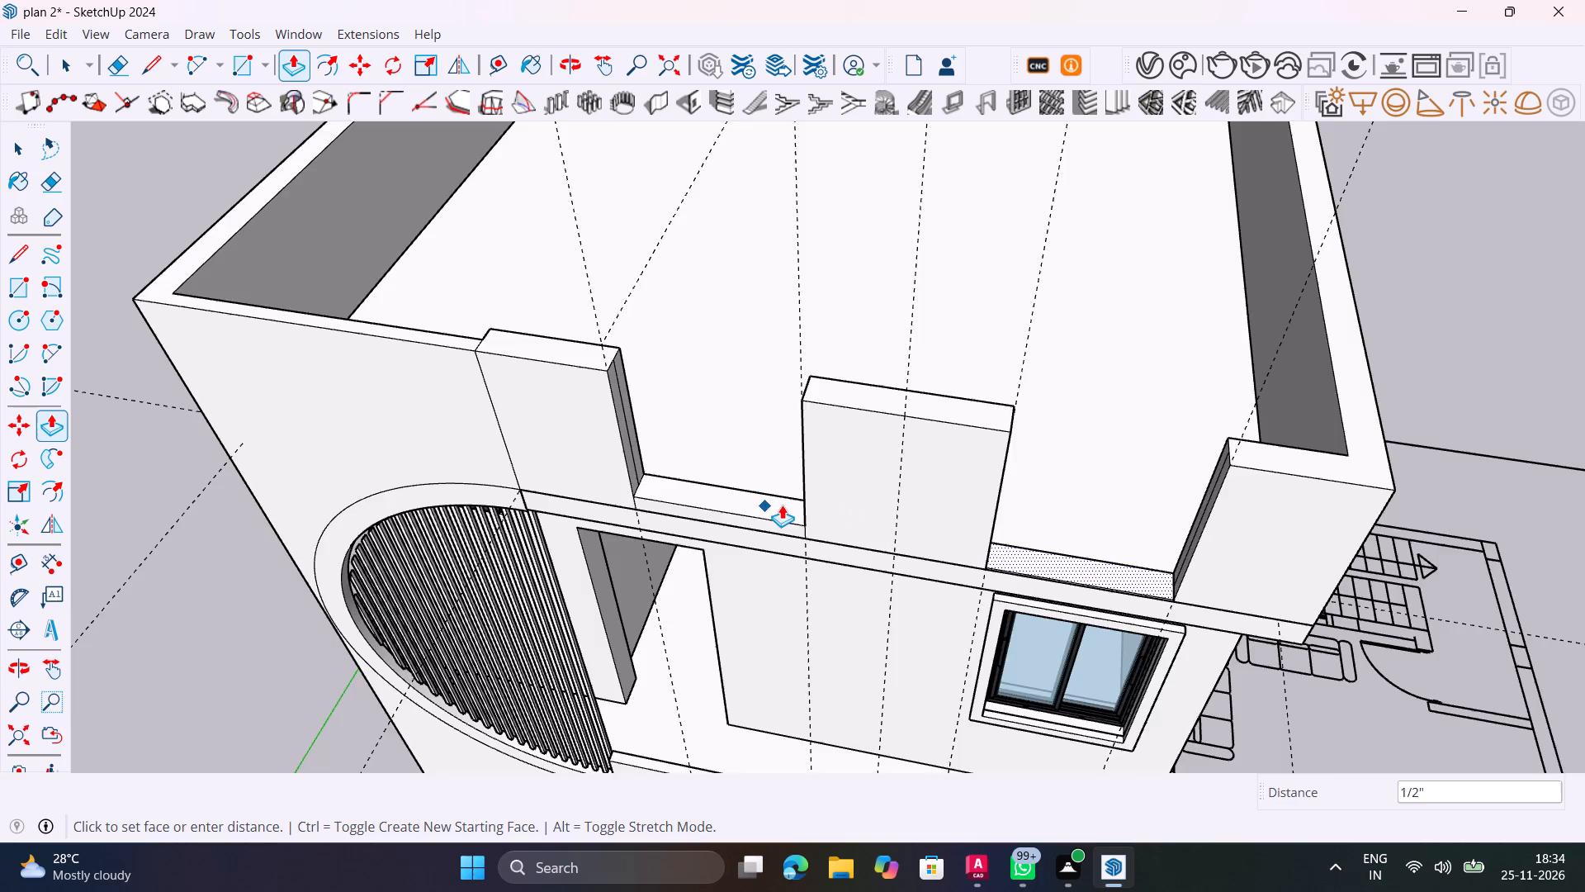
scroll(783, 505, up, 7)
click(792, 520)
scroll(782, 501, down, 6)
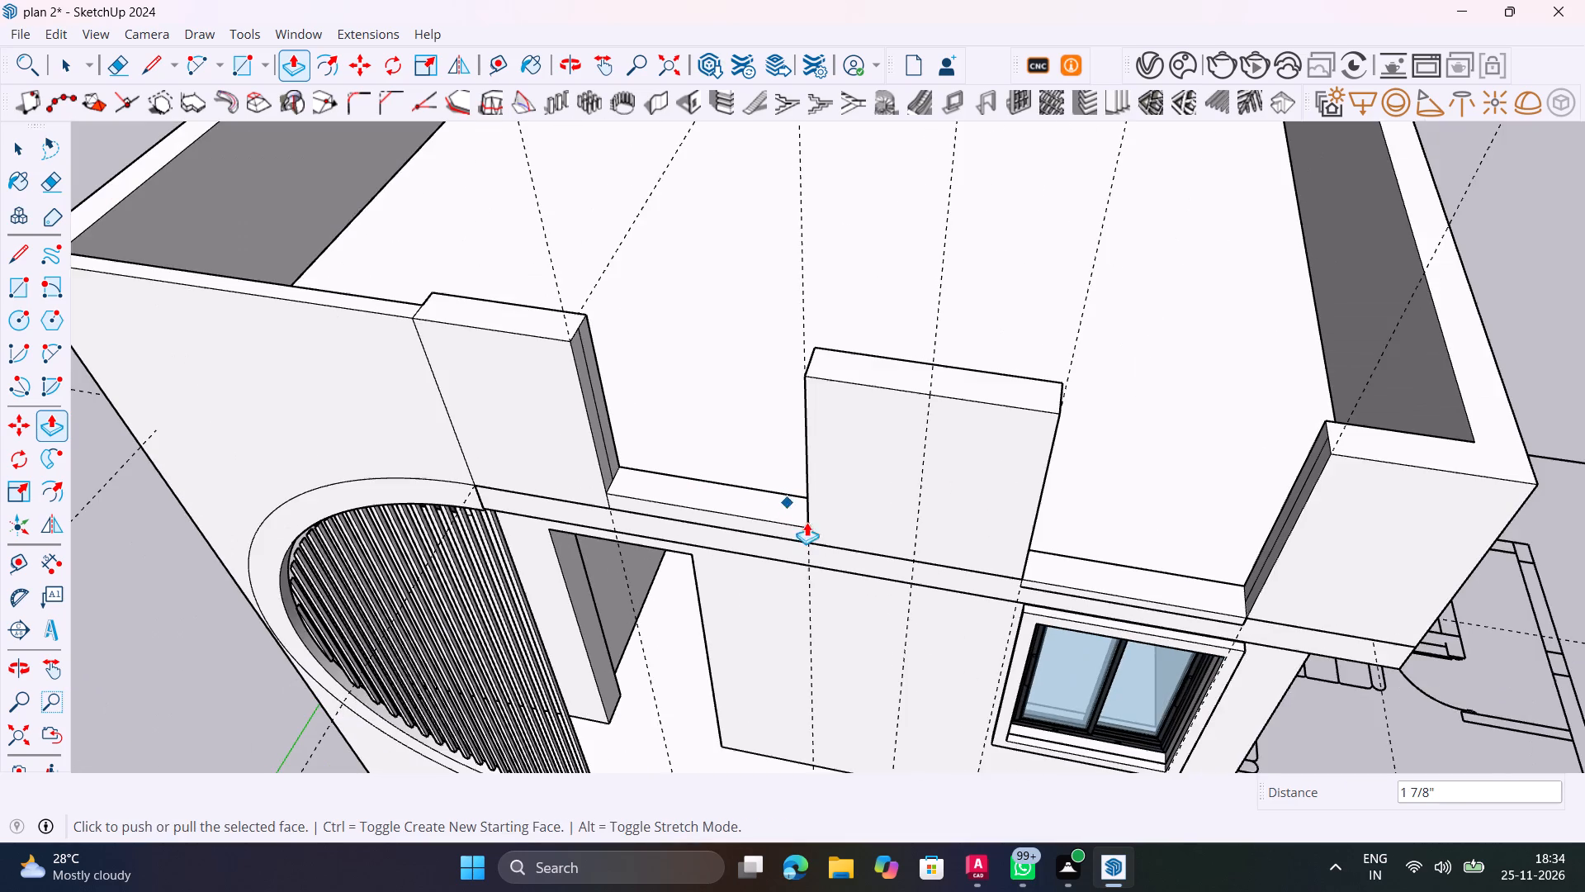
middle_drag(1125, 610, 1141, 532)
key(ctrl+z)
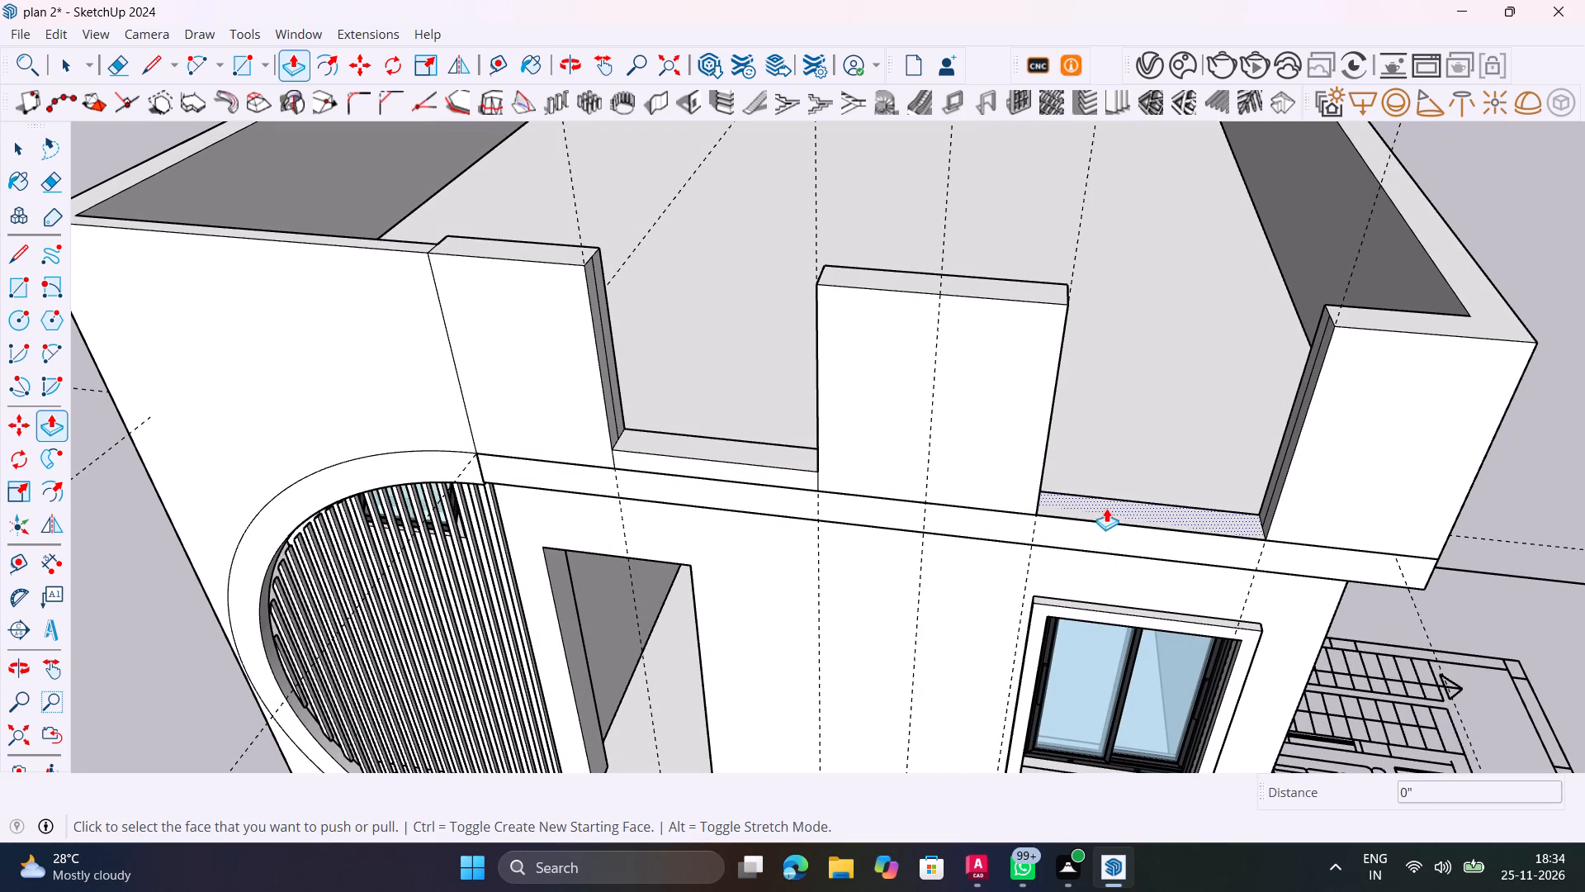
Raise the second notch's floor about 3 3/4" to align with the first notch's floor.
click(1113, 500)
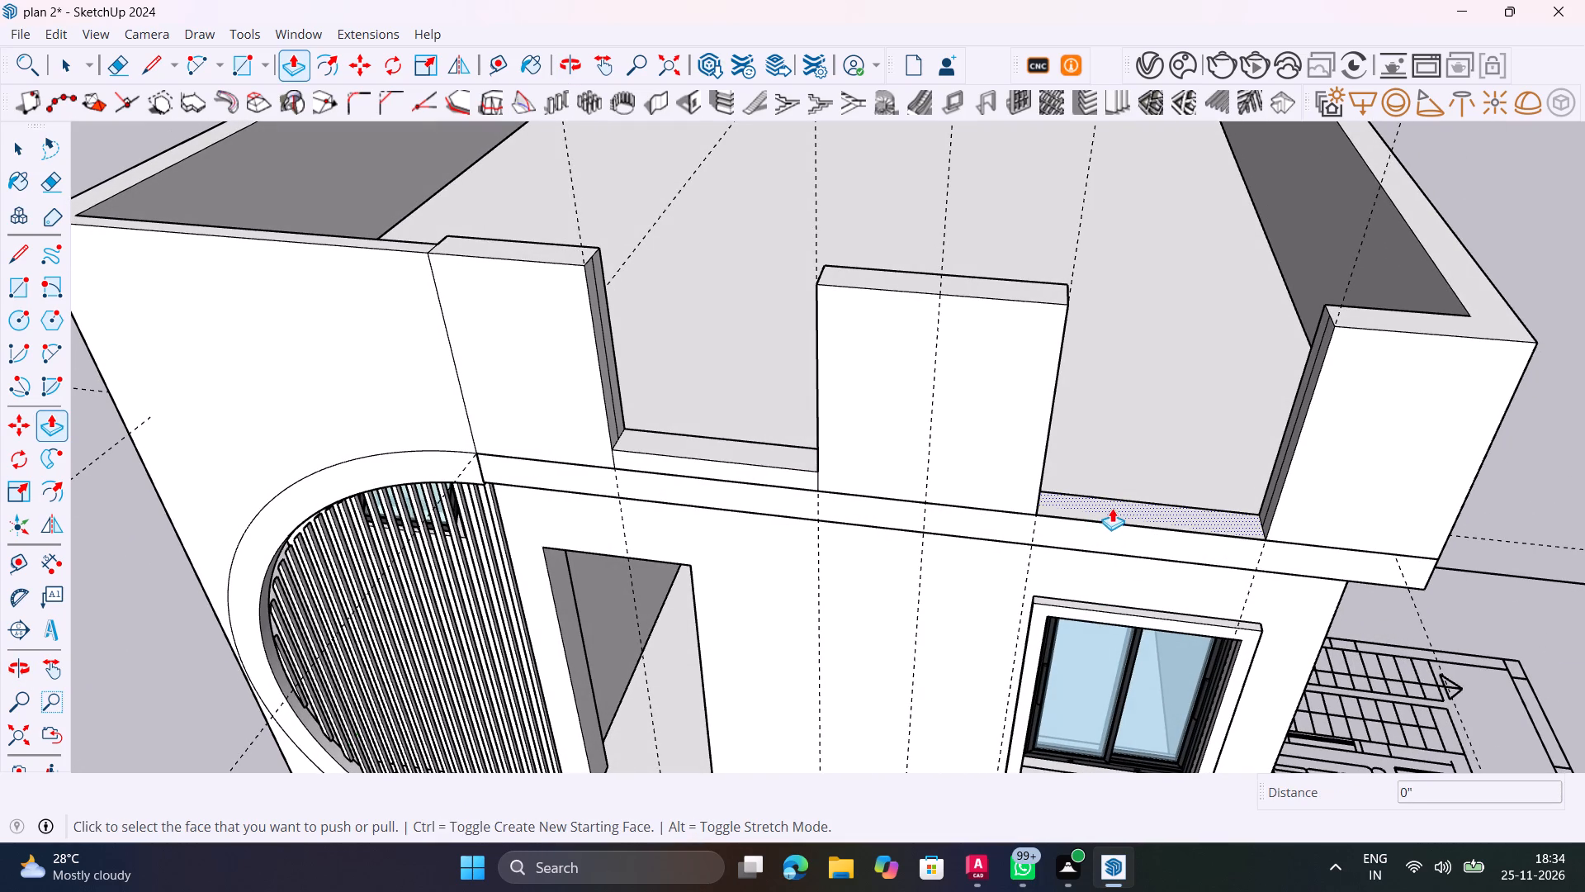
click(1112, 508)
click(794, 463)
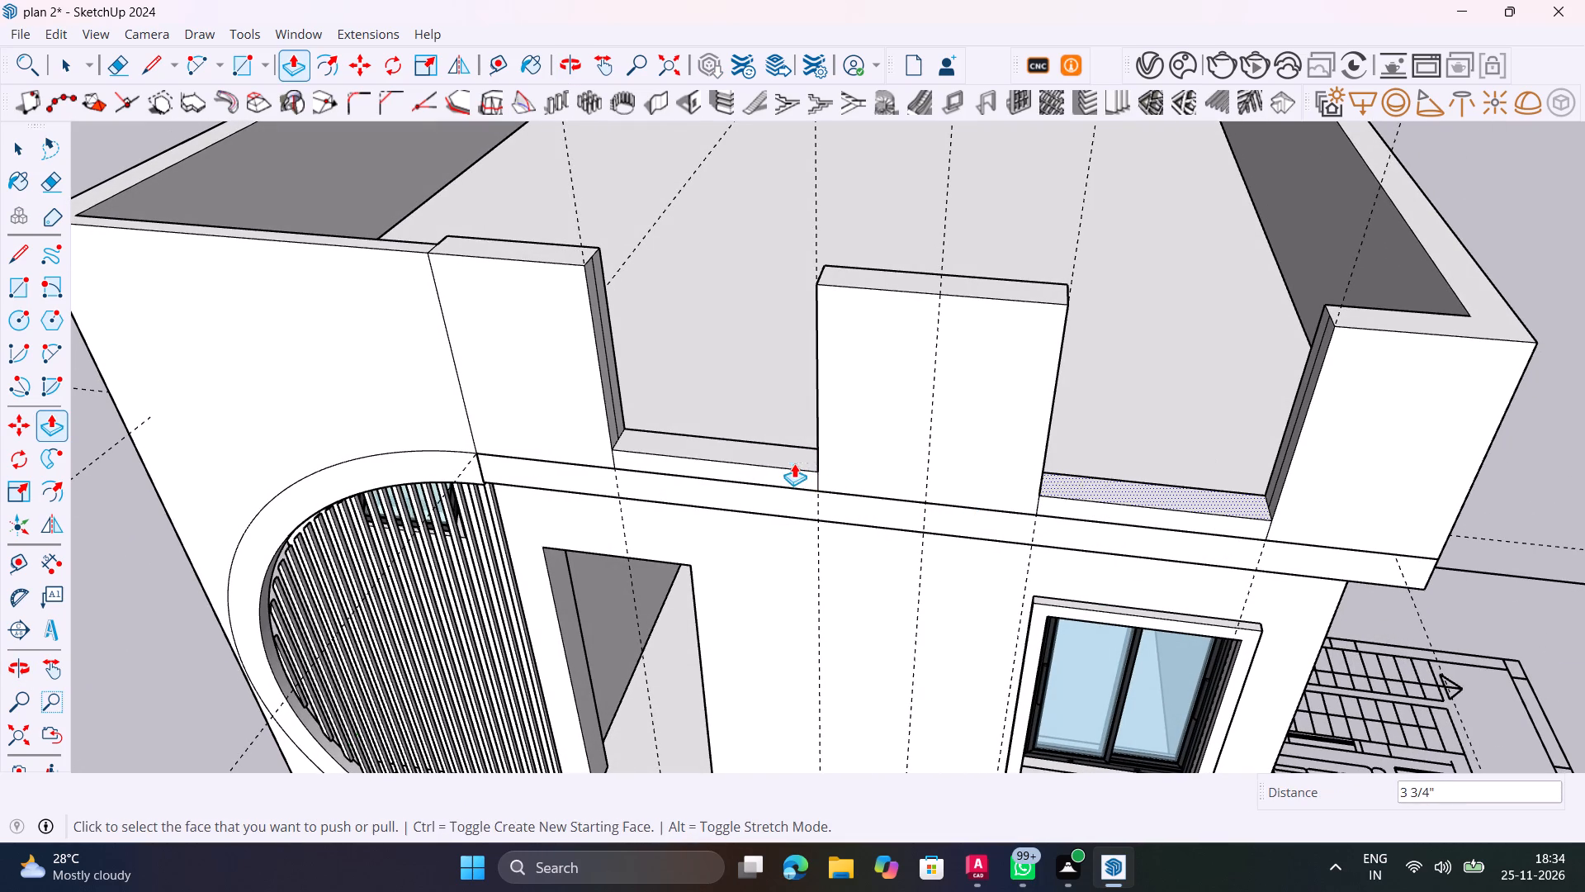
scroll(978, 478, down, 10)
key(space)
Save the model with both parapet notches cut.
middle_drag(1212, 557, 1285, 443)
shift+middle_drag(1162, 518, 1167, 591)
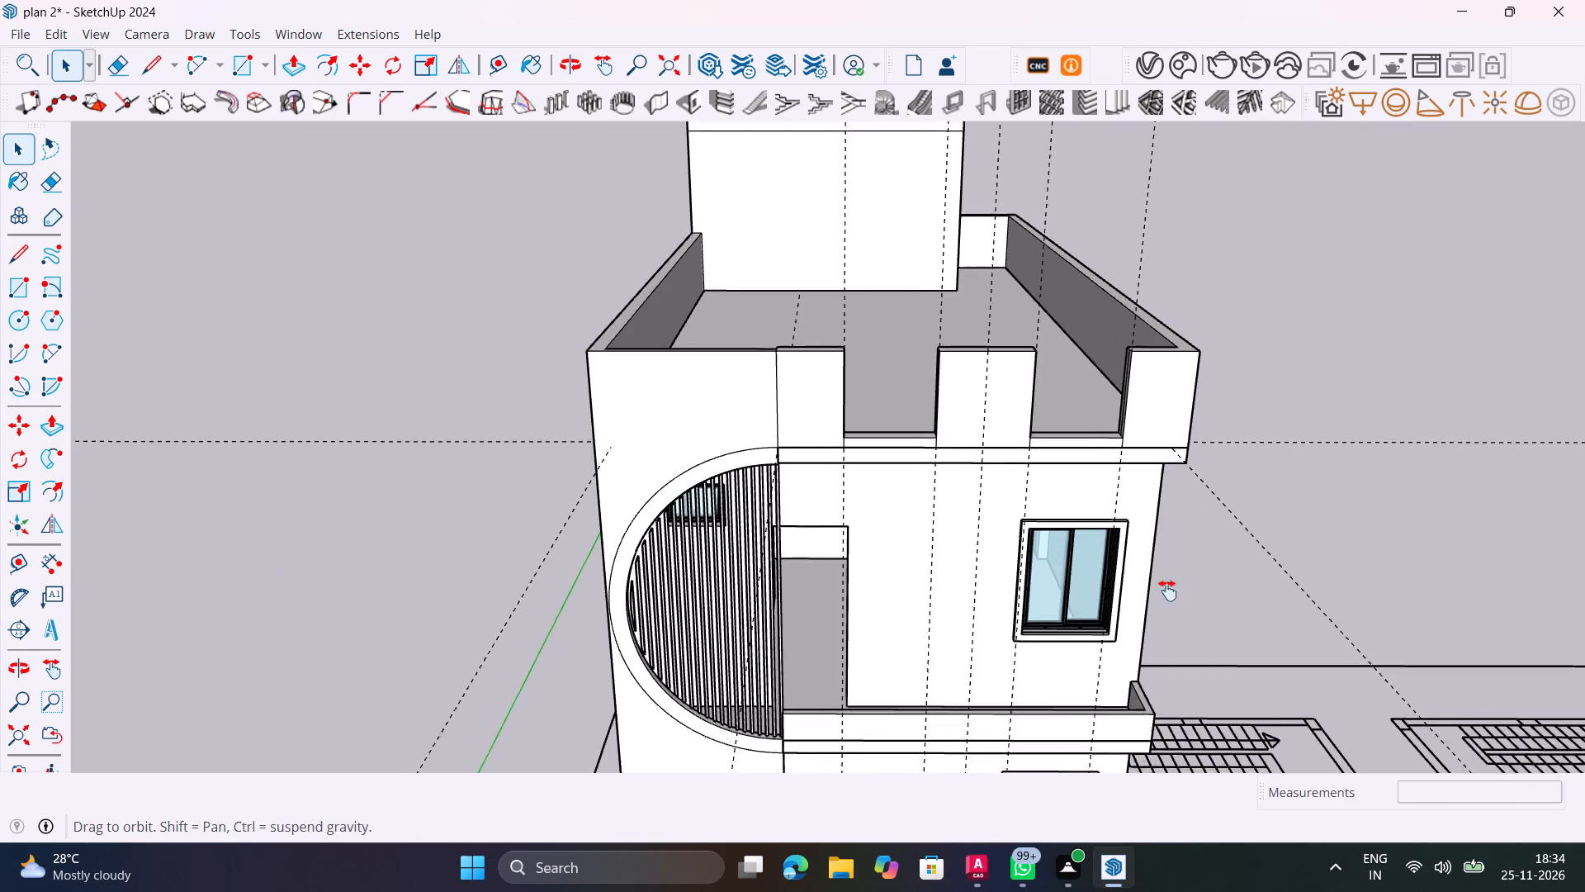
shift+middle_drag(1167, 591, 1280, 530)
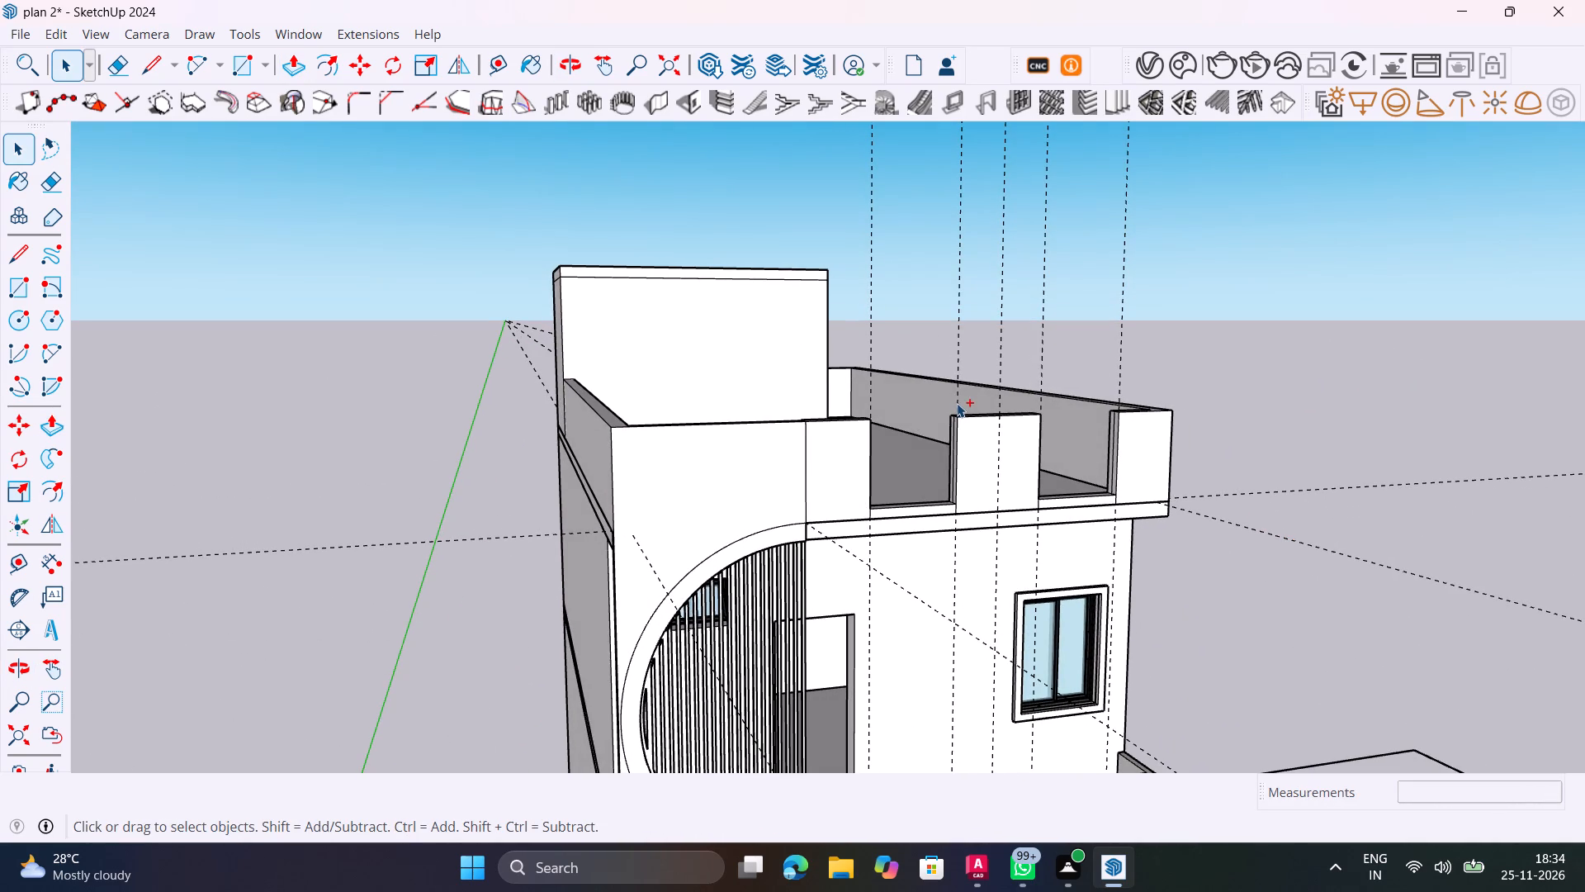
key(ctrl+s)
Delete all construction guides from the model.
click(52, 34)
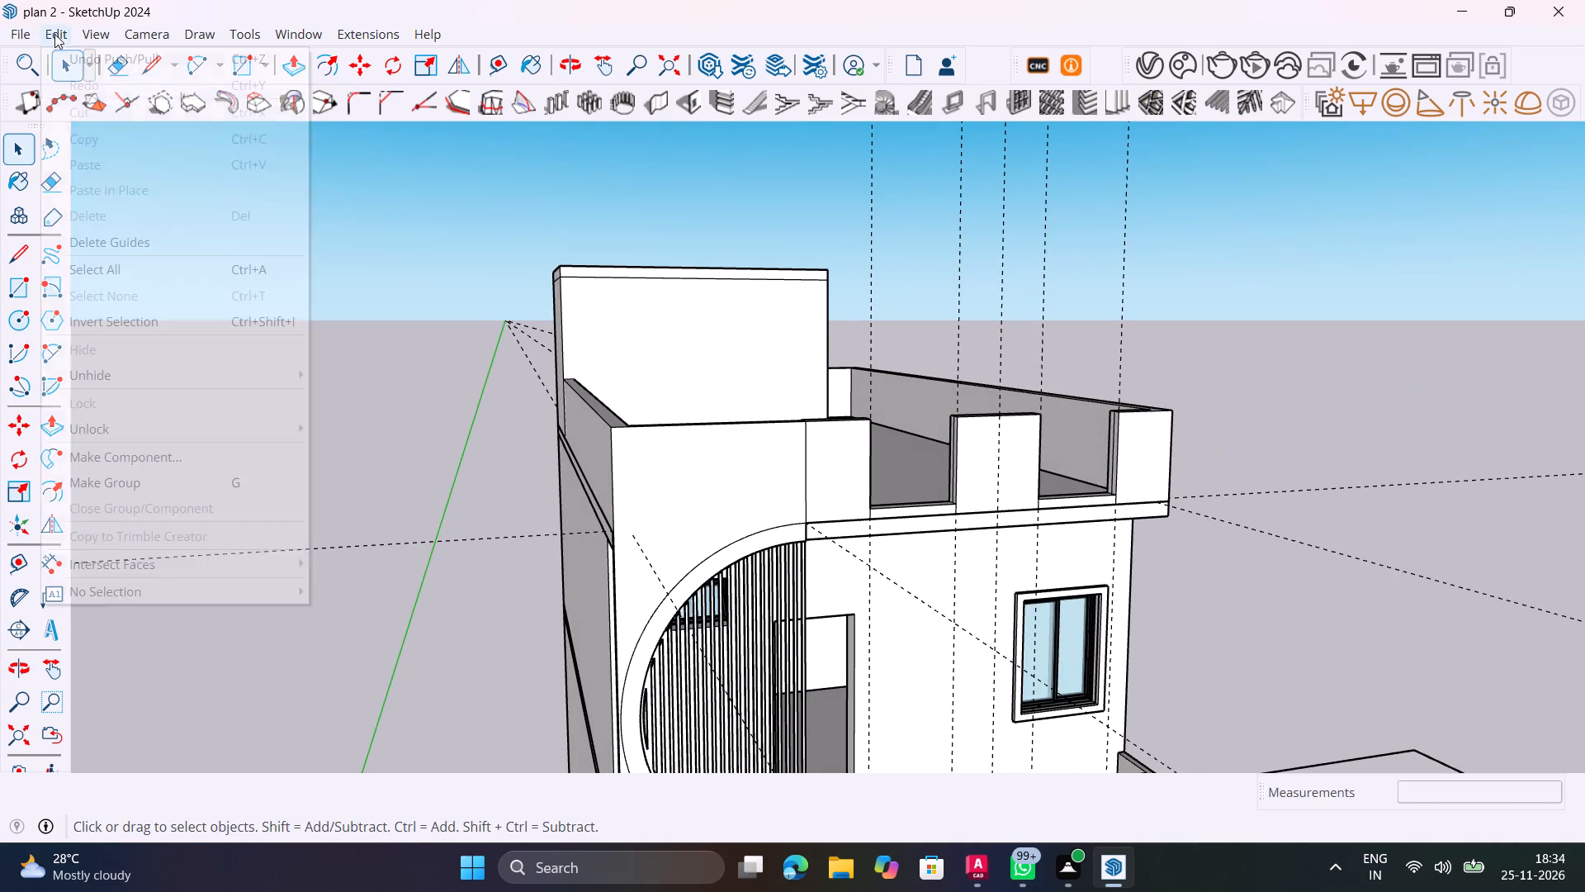
click(236, 237)
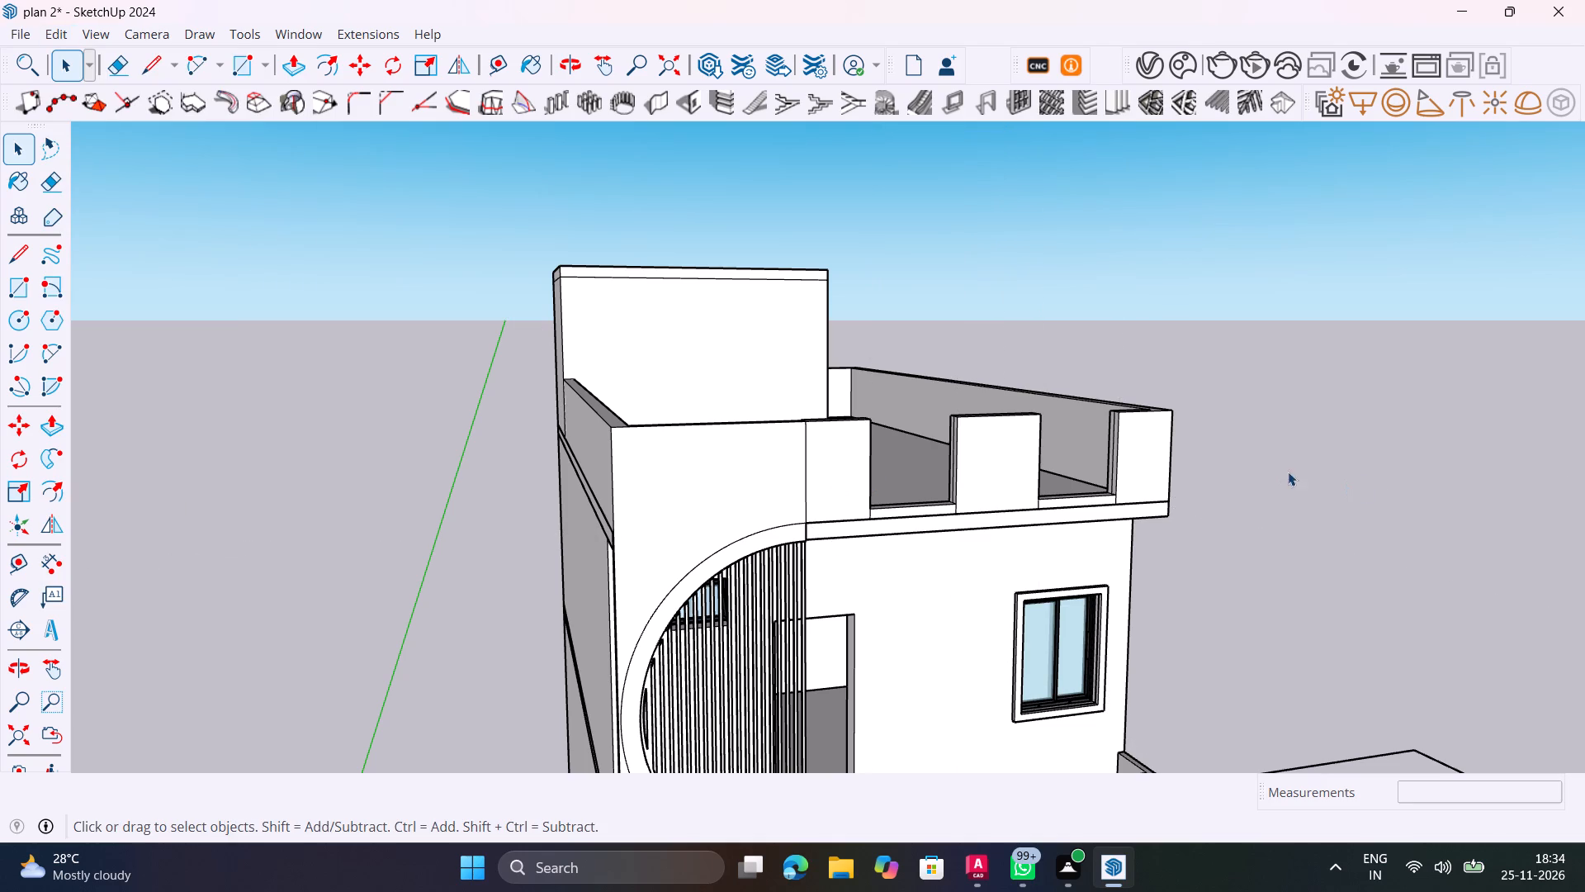
Erase the leftover vertical lines on the curved-screen-facing sides of the middle block and the far end block.
scroll(782, 453, up, 7)
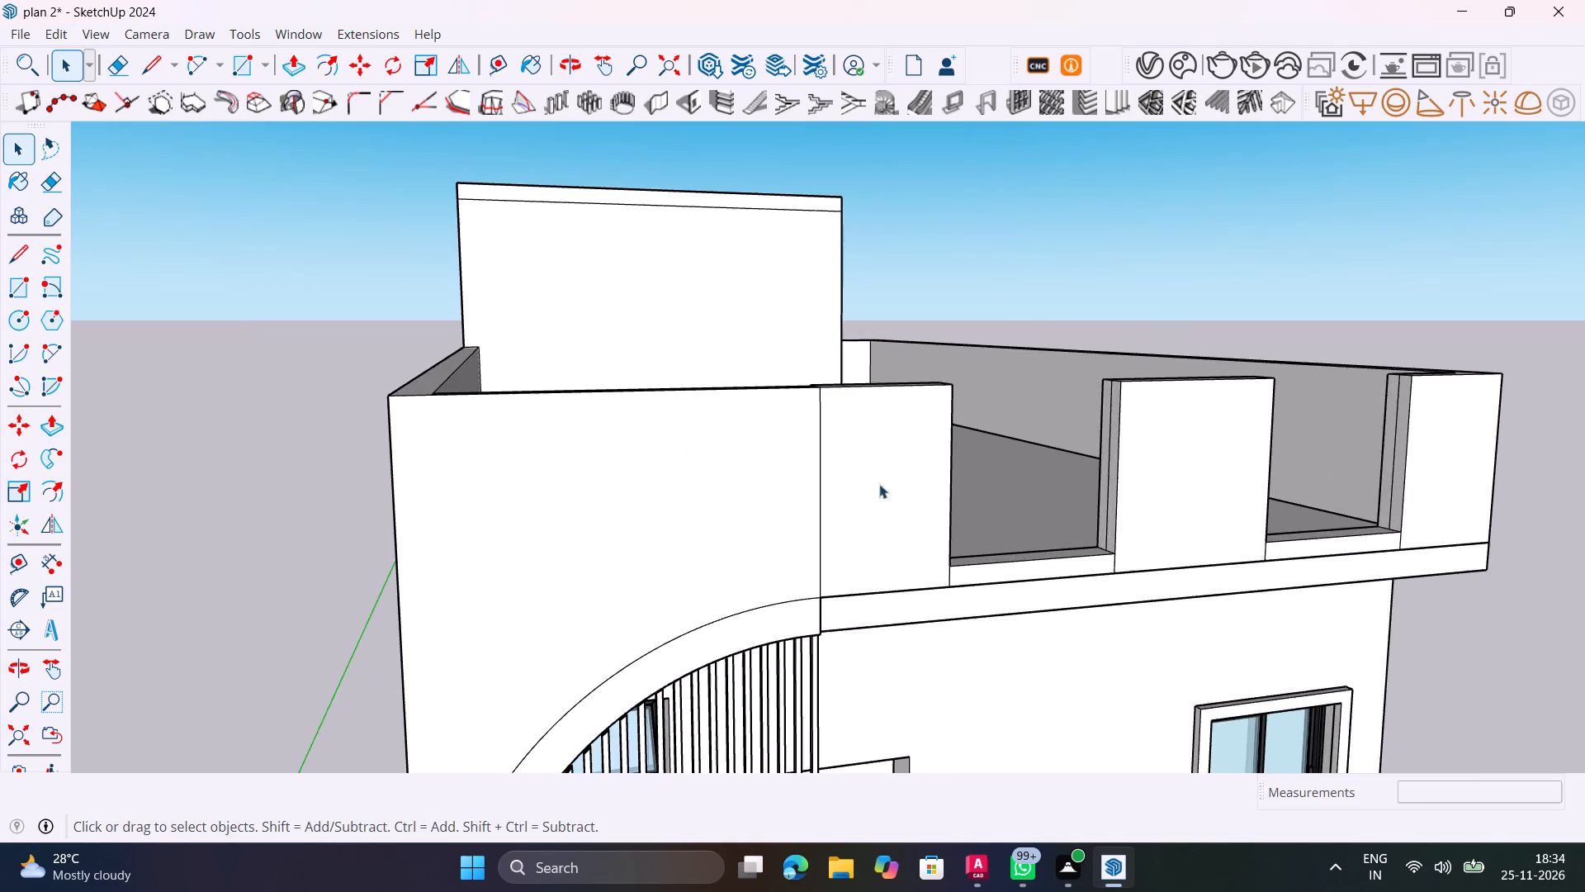
middle_drag(925, 495, 703, 591)
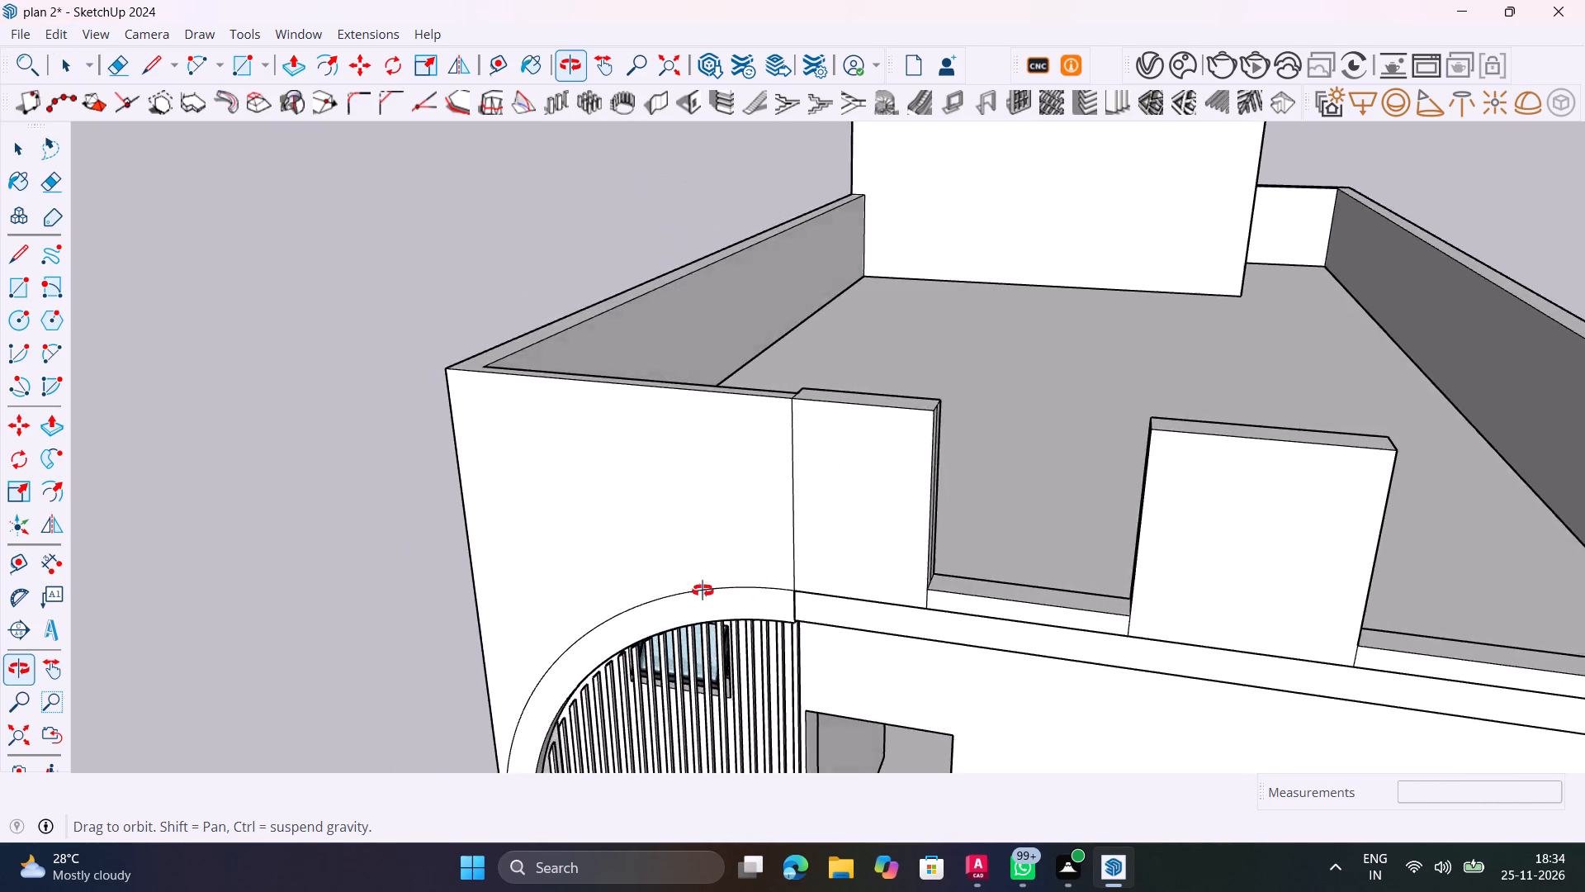
middle_drag(703, 591, 959, 636)
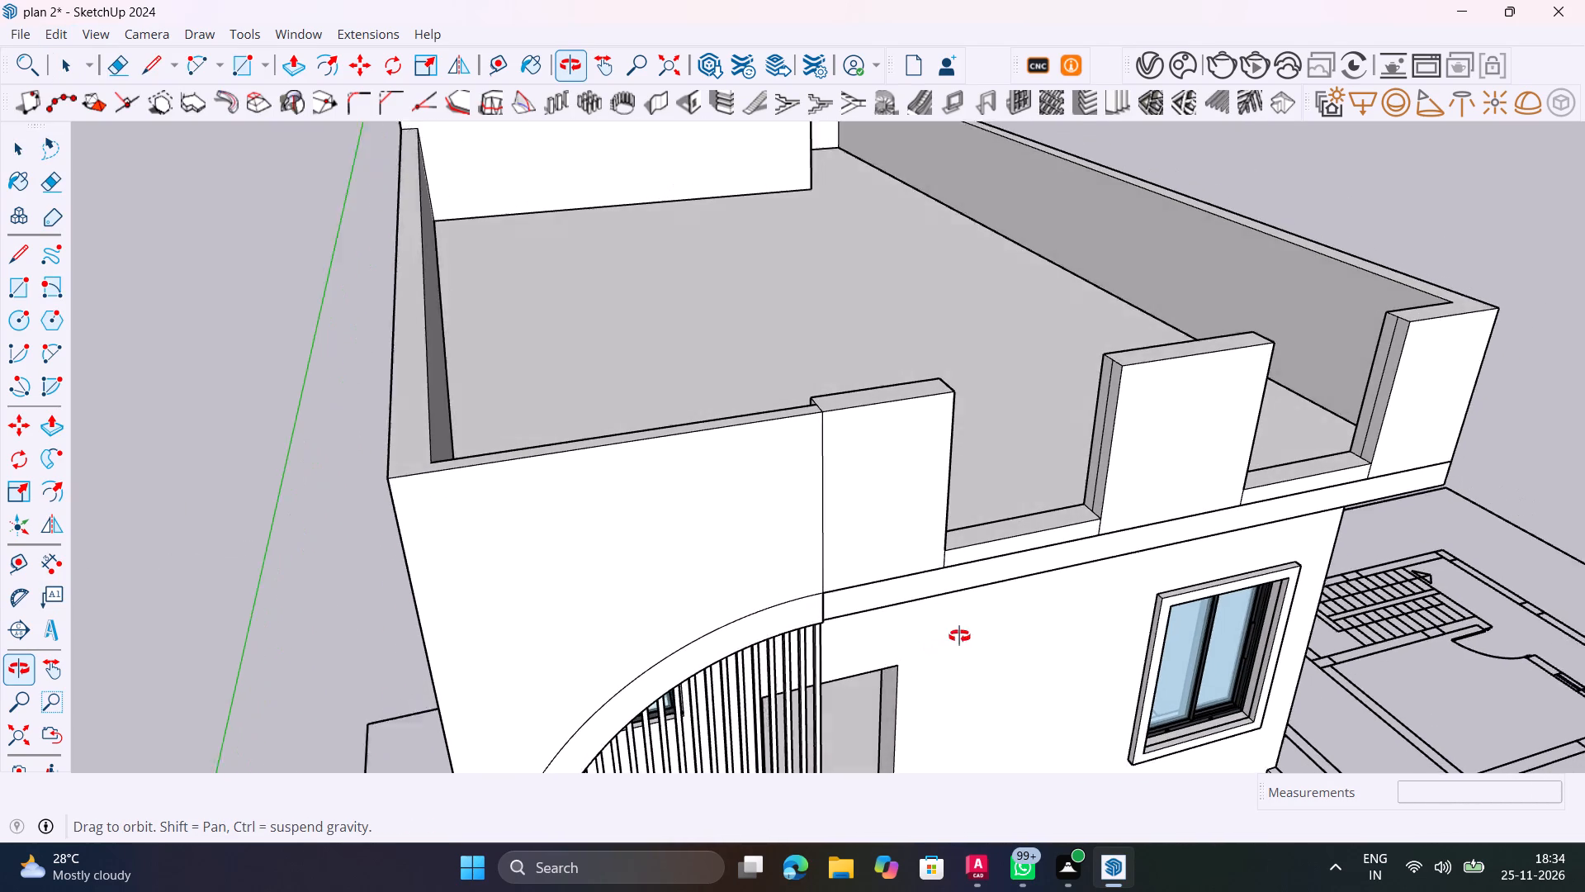
middle_drag(959, 636, 975, 634)
scroll(1095, 357, up, 15)
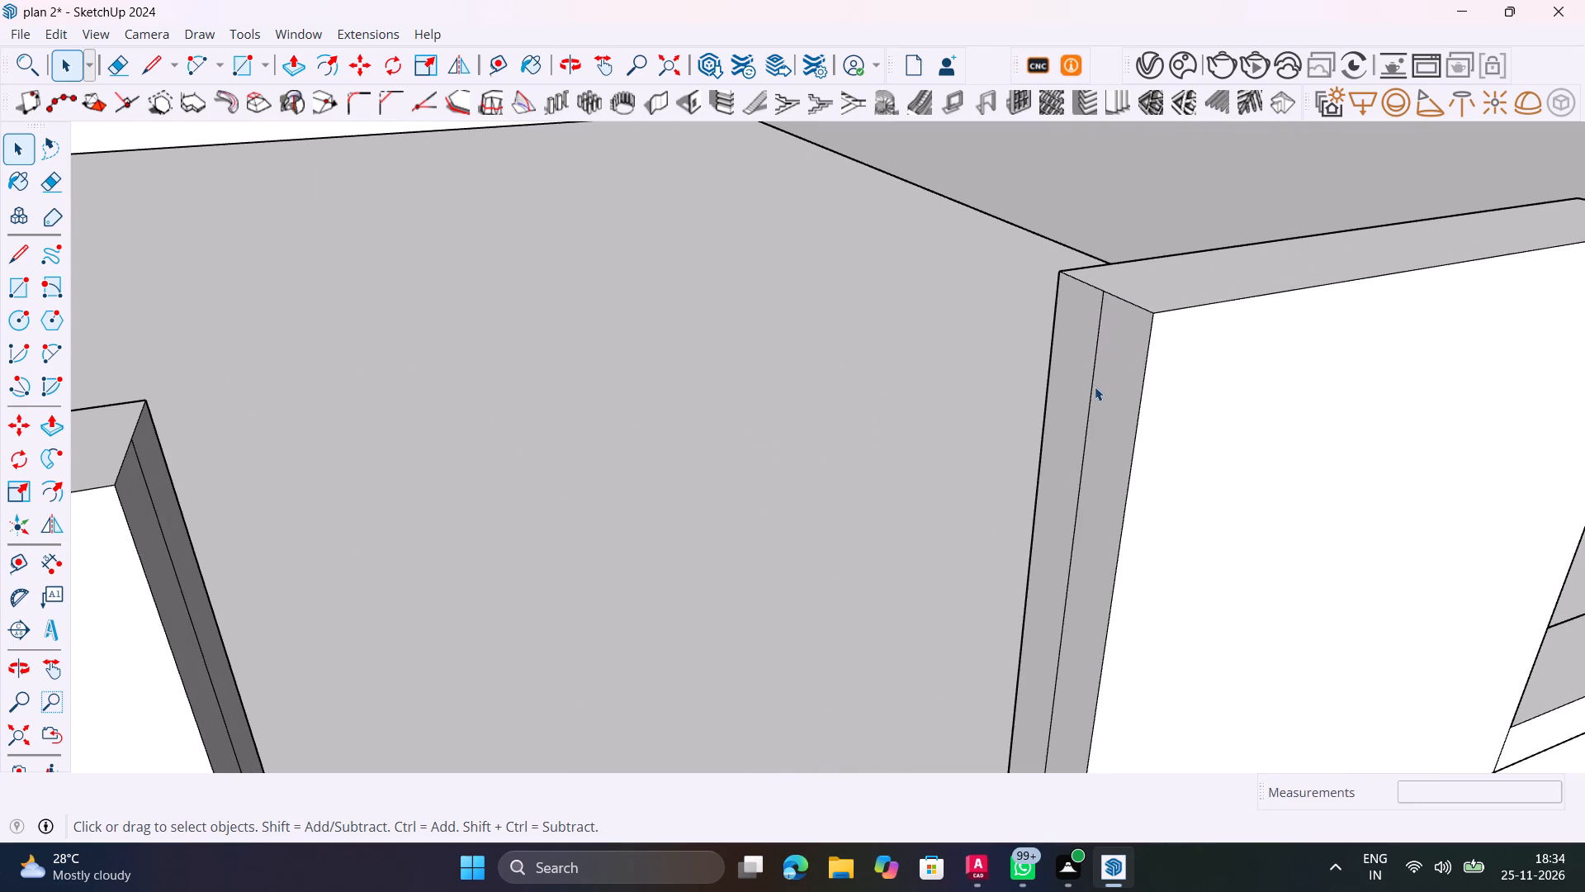
key(e)
drag(1094, 385, 1086, 369)
scroll(1086, 369, down, 15)
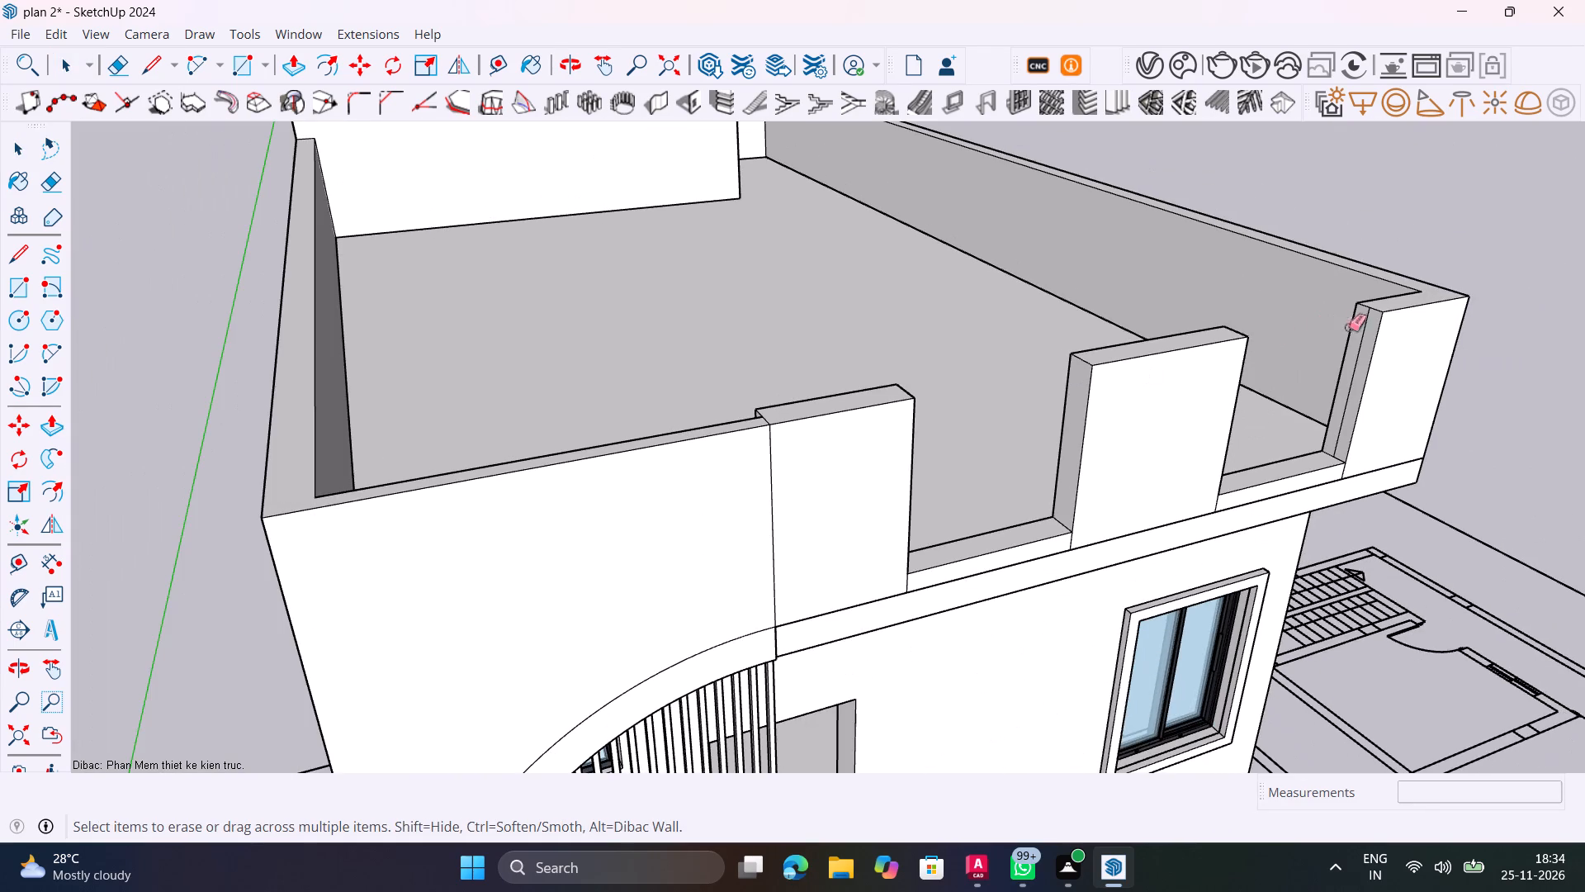
scroll(1370, 336, up, 5)
drag(1356, 342, 1347, 334)
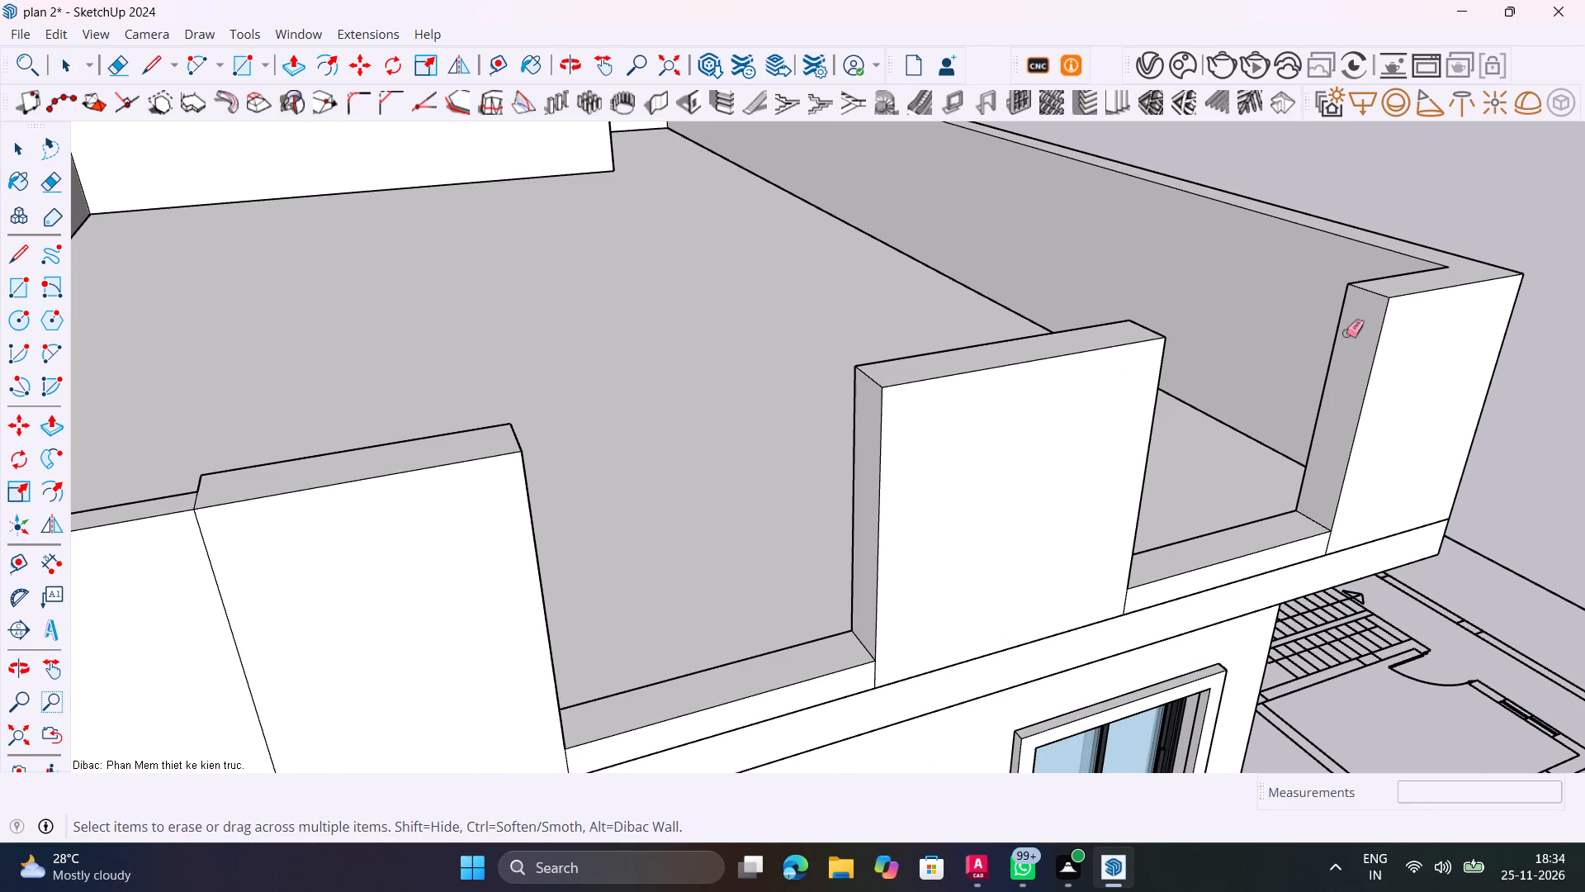
Erase the four short vertical edges below the corners of both notches on the parapet's front face.
scroll(1346, 333, down, 7)
scroll(1100, 509, up, 3)
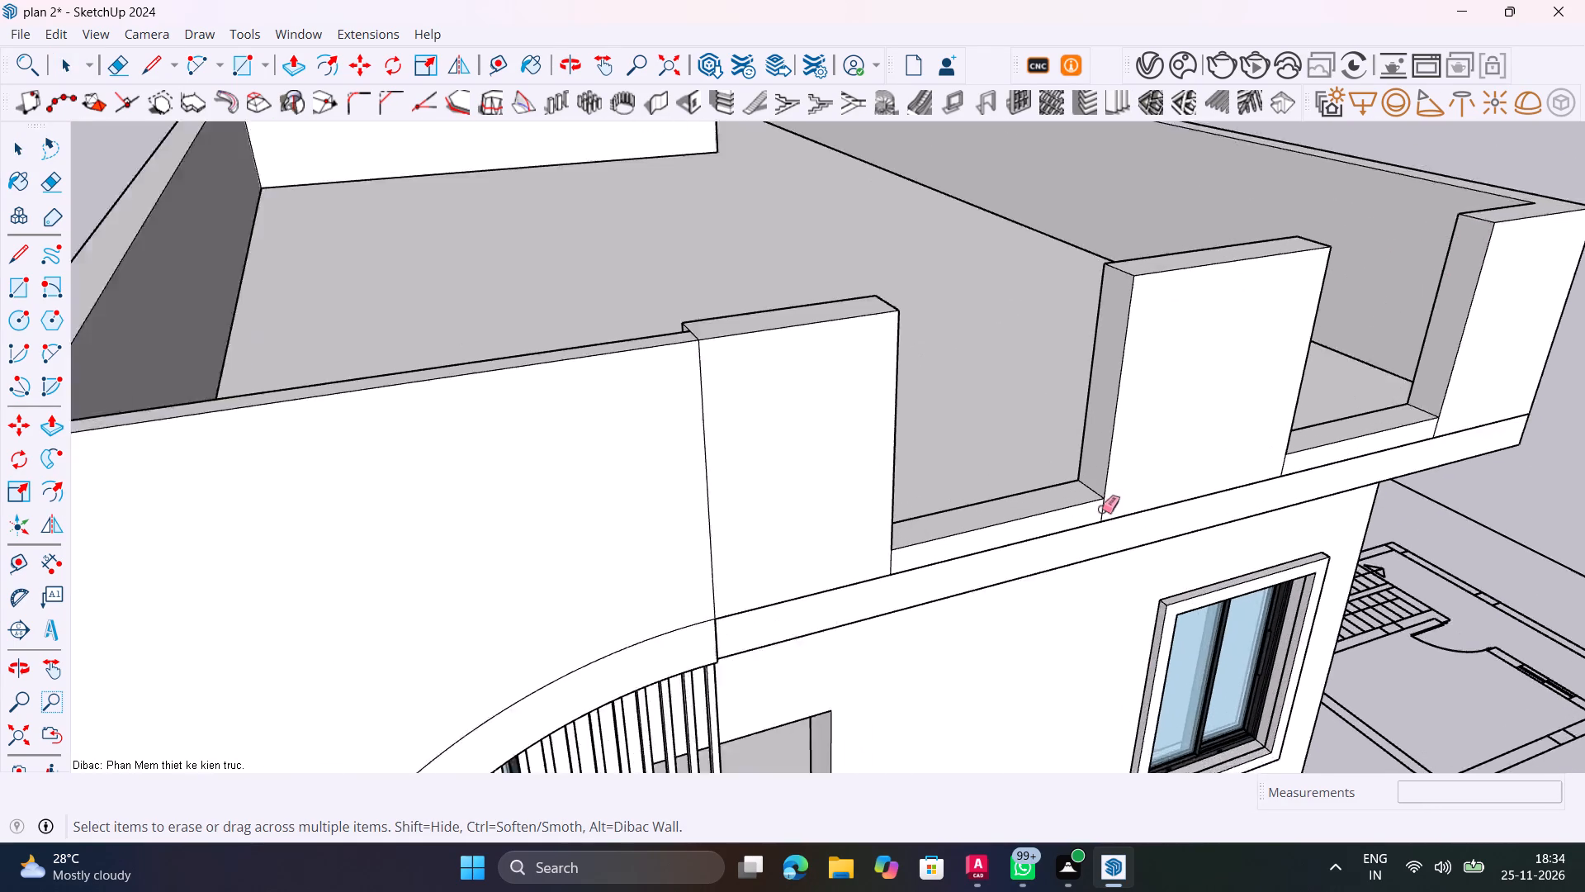
scroll(1101, 509, up, 8)
drag(1100, 508, 1114, 506)
scroll(1114, 506, down, 8)
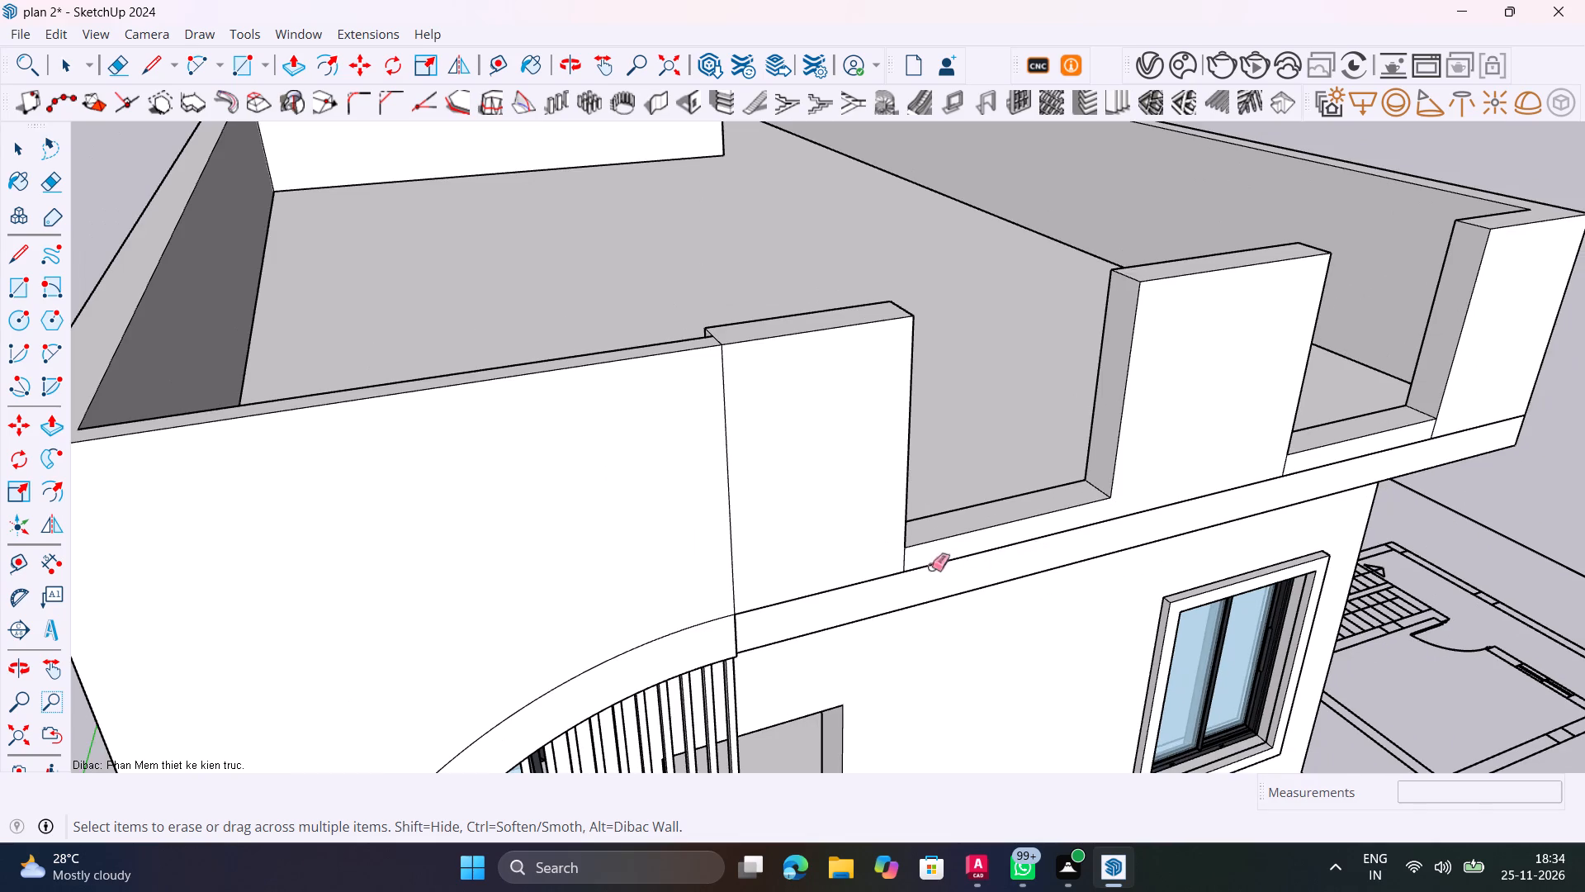
scroll(896, 570, up, 8)
drag(904, 553, 914, 549)
scroll(915, 549, down, 10)
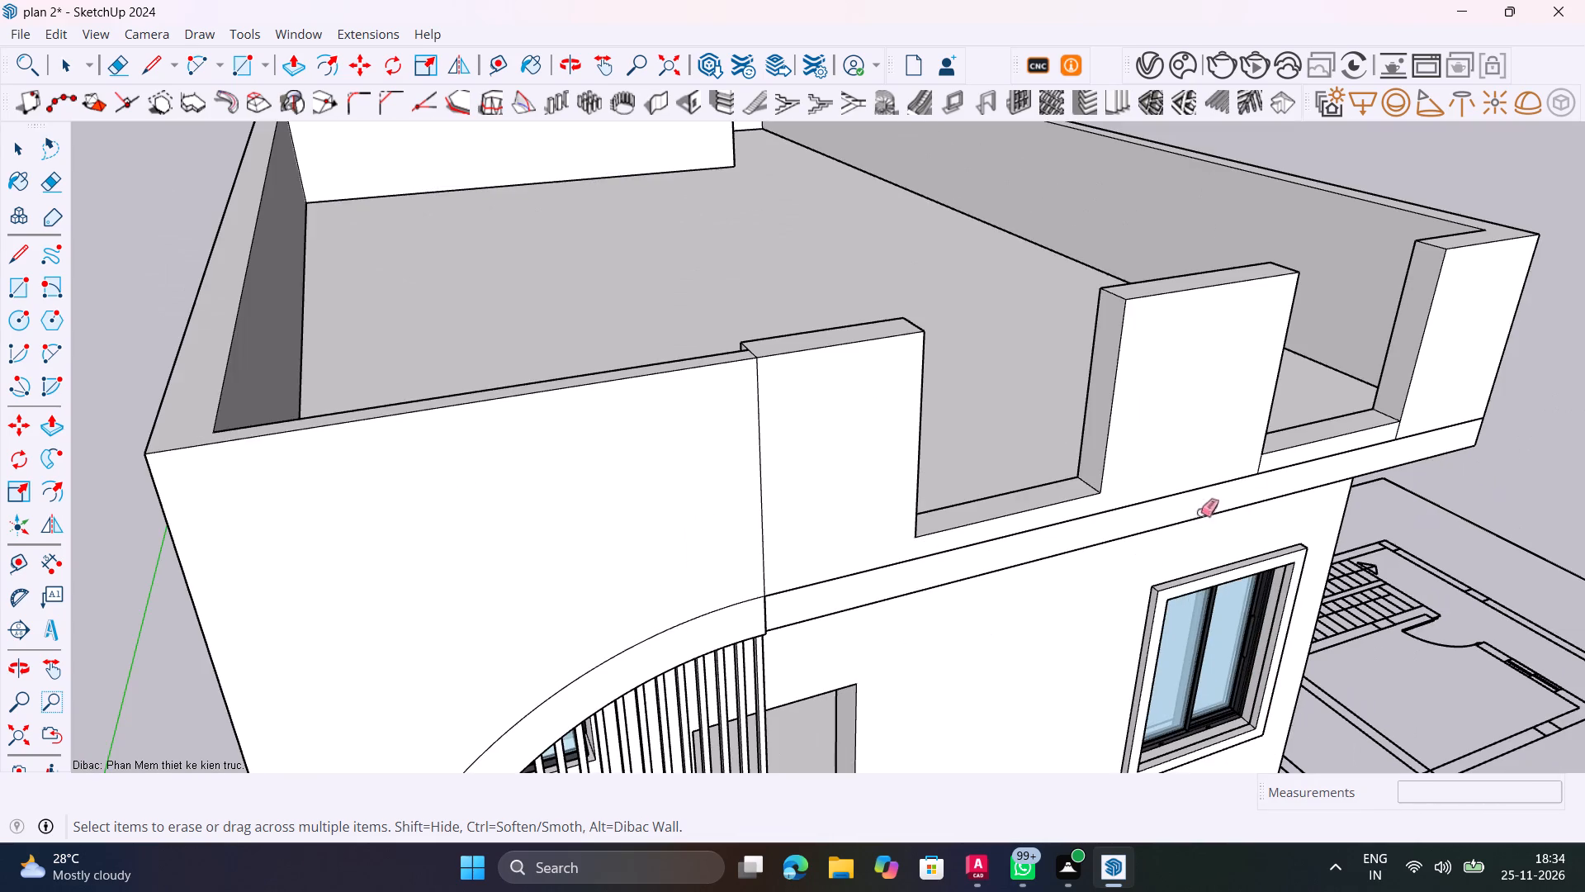
scroll(1275, 466, up, 9)
drag(1266, 455, 1209, 456)
scroll(1209, 456, down, 4)
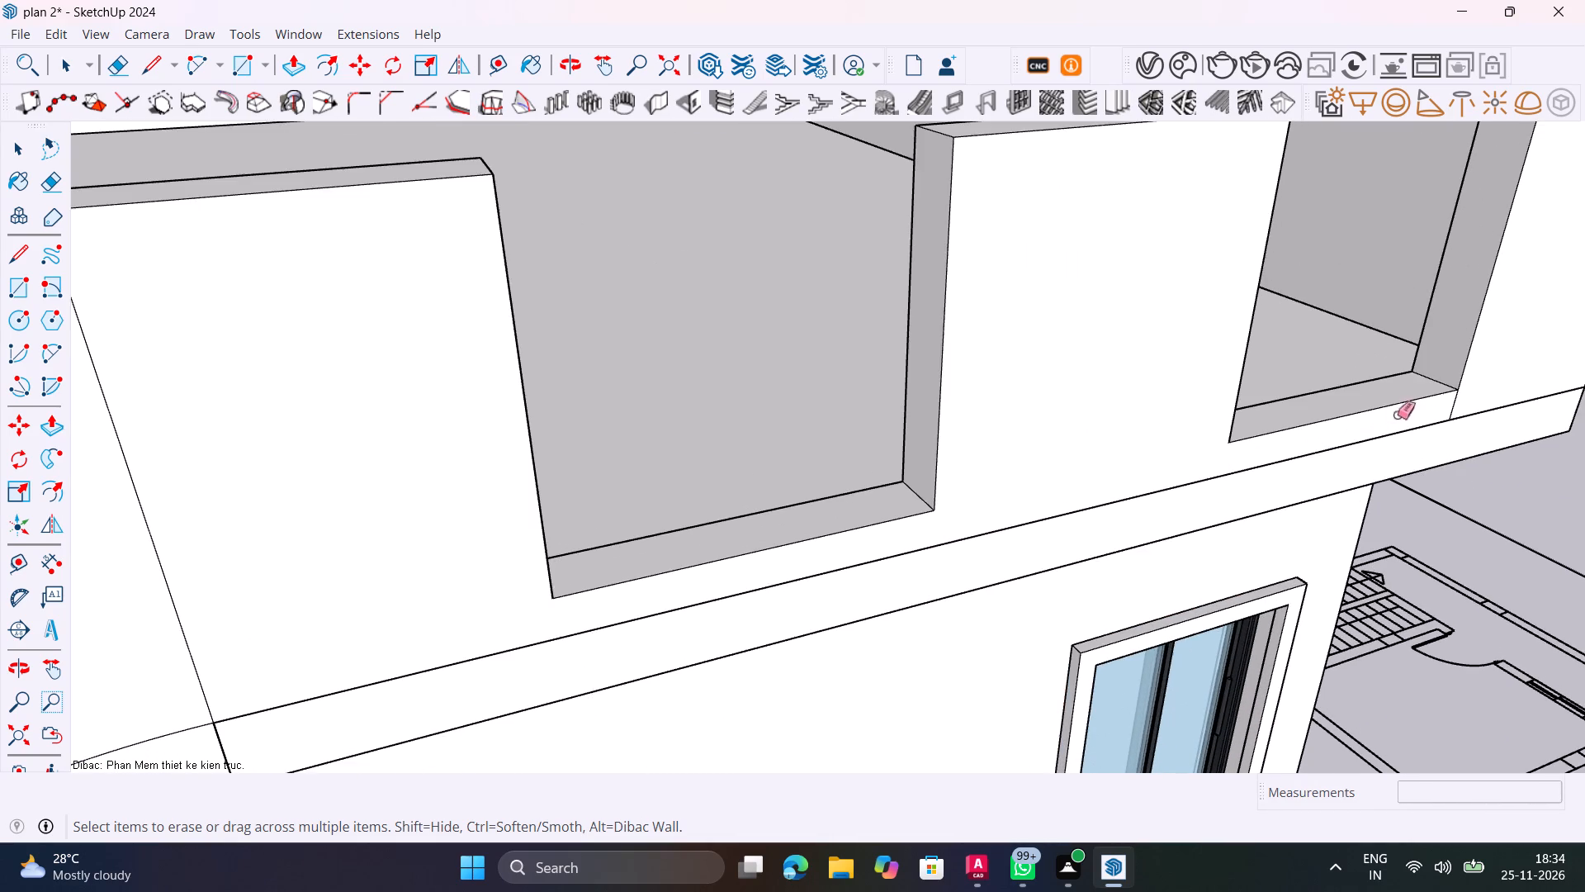
scroll(1417, 414, up, 8)
drag(1430, 414, 1502, 388)
scroll(1507, 388, down, 11)
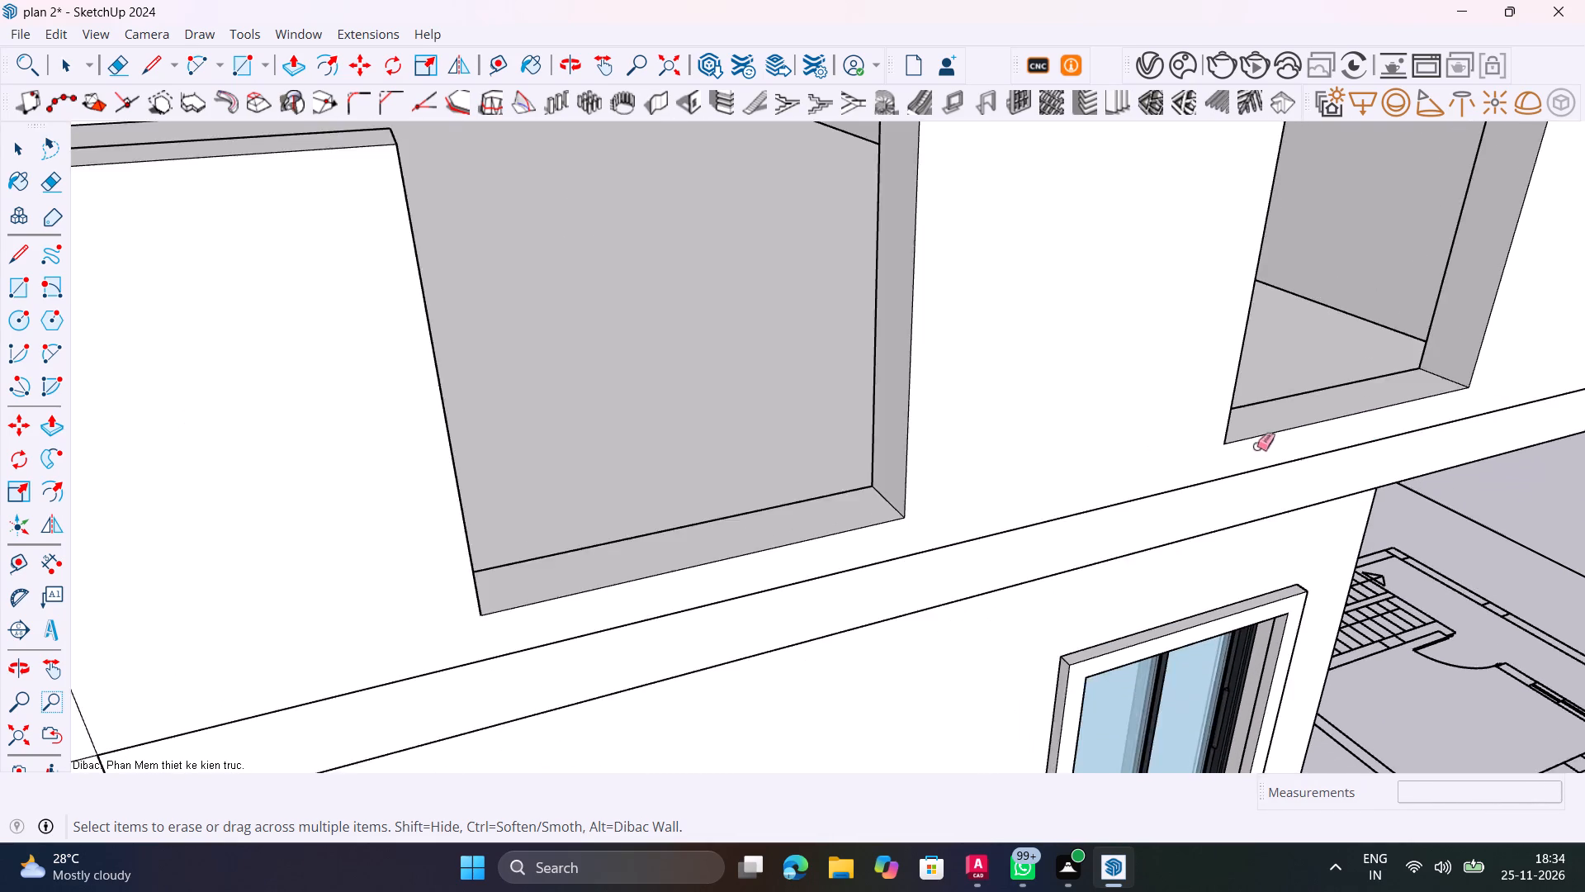
Erase the leftover vertical line on the notch-side face of the parapet block beside the curved screen.
scroll(1256, 446, down, 1)
middle_drag(1256, 468, 1005, 406)
scroll(1006, 407, down, 9)
shift+middle_drag(1034, 413, 908, 444)
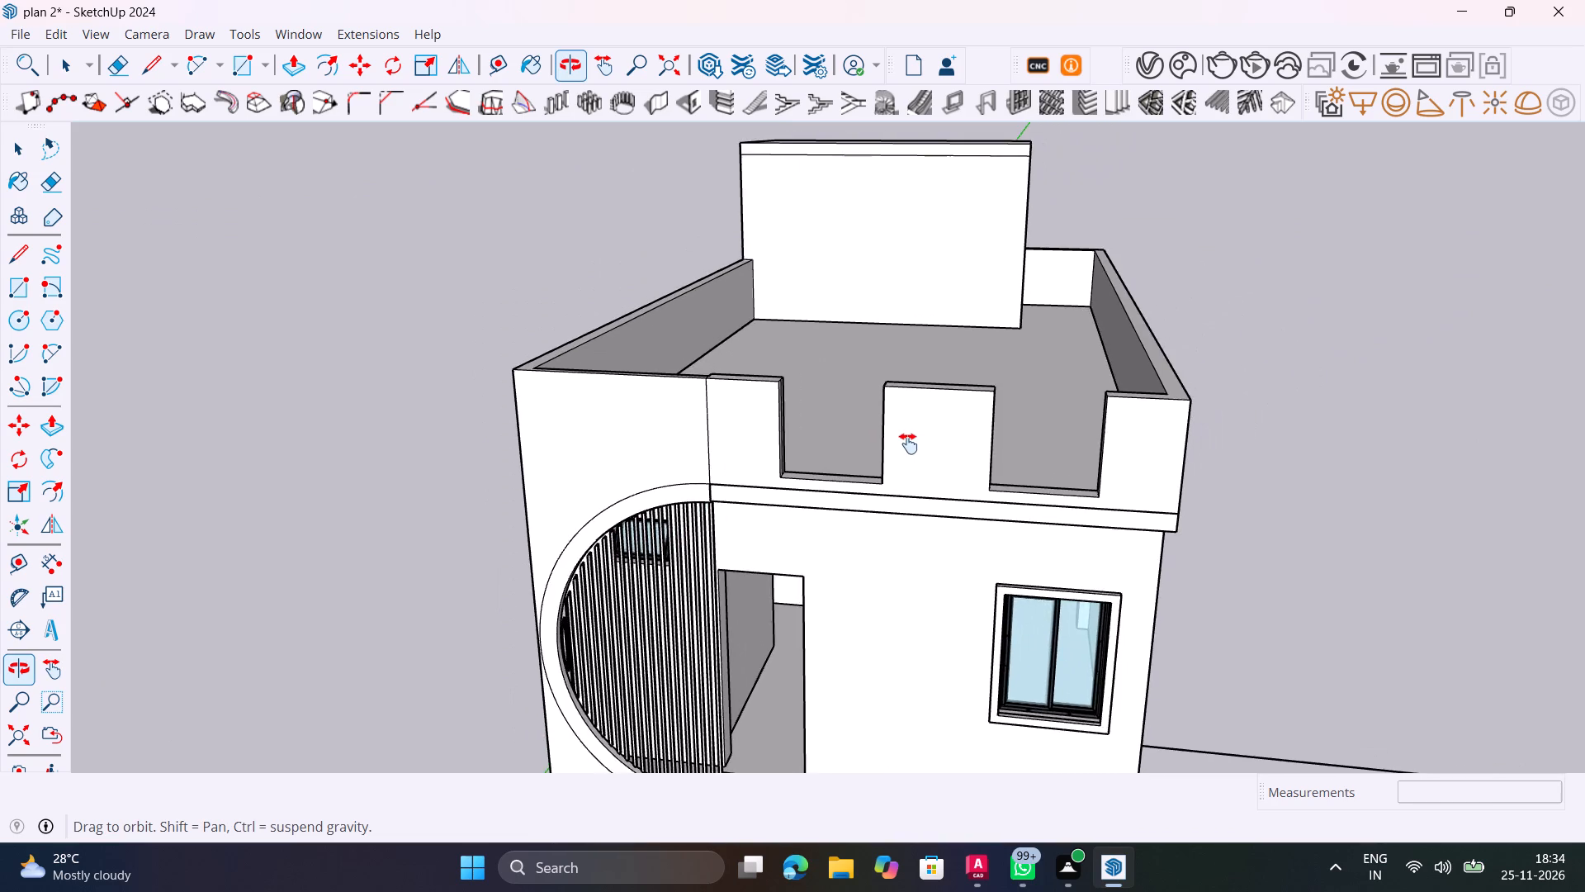
shift+middle_drag(908, 444, 958, 524)
scroll(826, 439, up, 5)
middle_drag(901, 503, 888, 502)
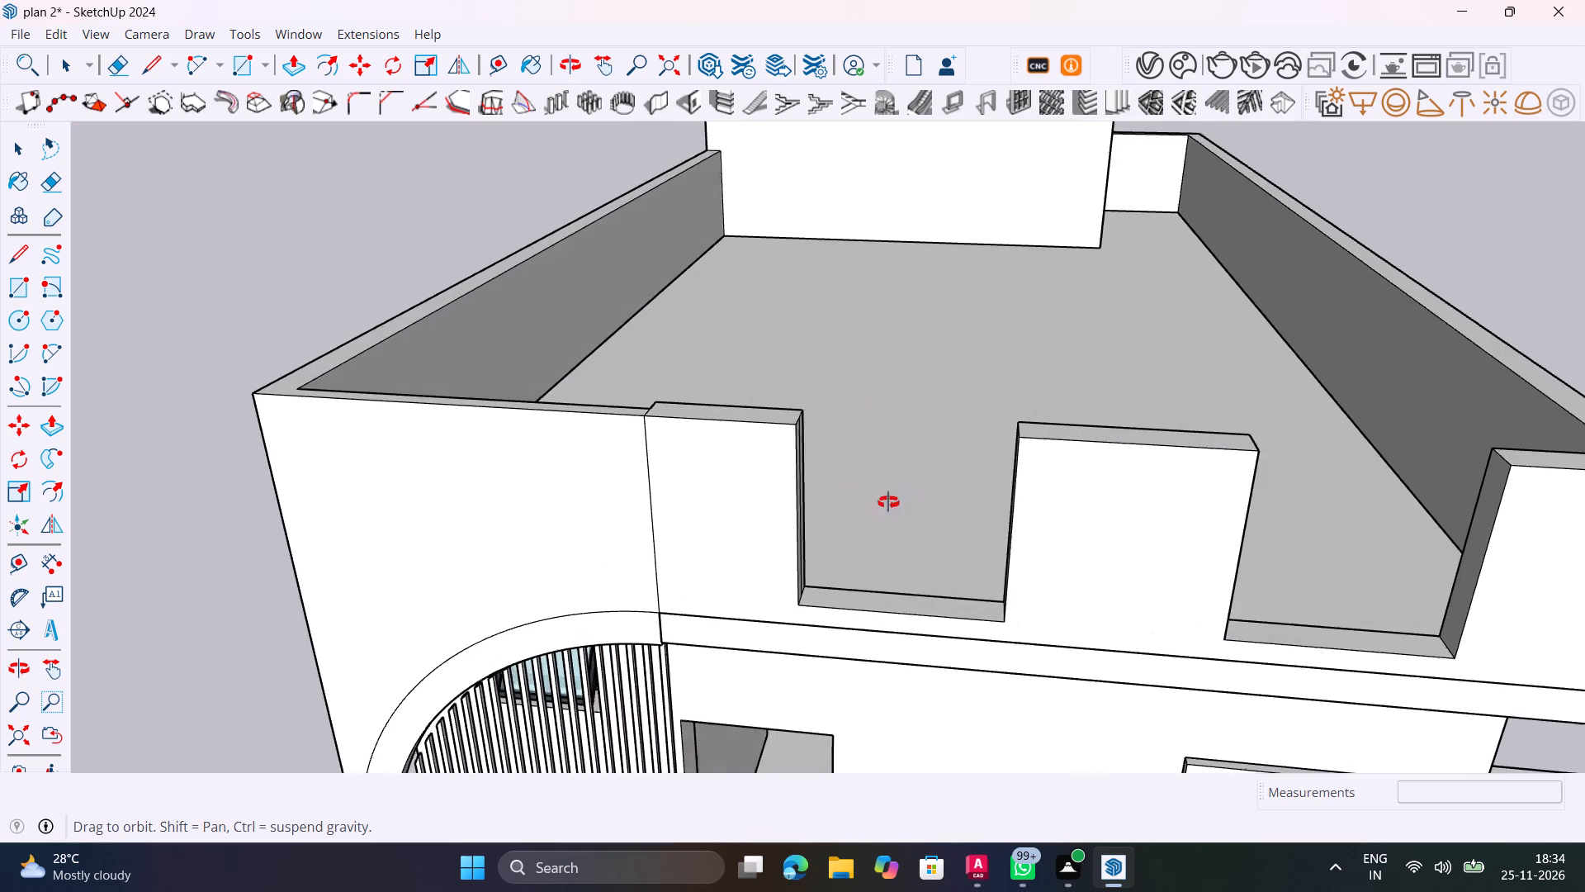
middle_drag(888, 502, 697, 503)
scroll(740, 453, up, 10)
drag(760, 430, 766, 411)
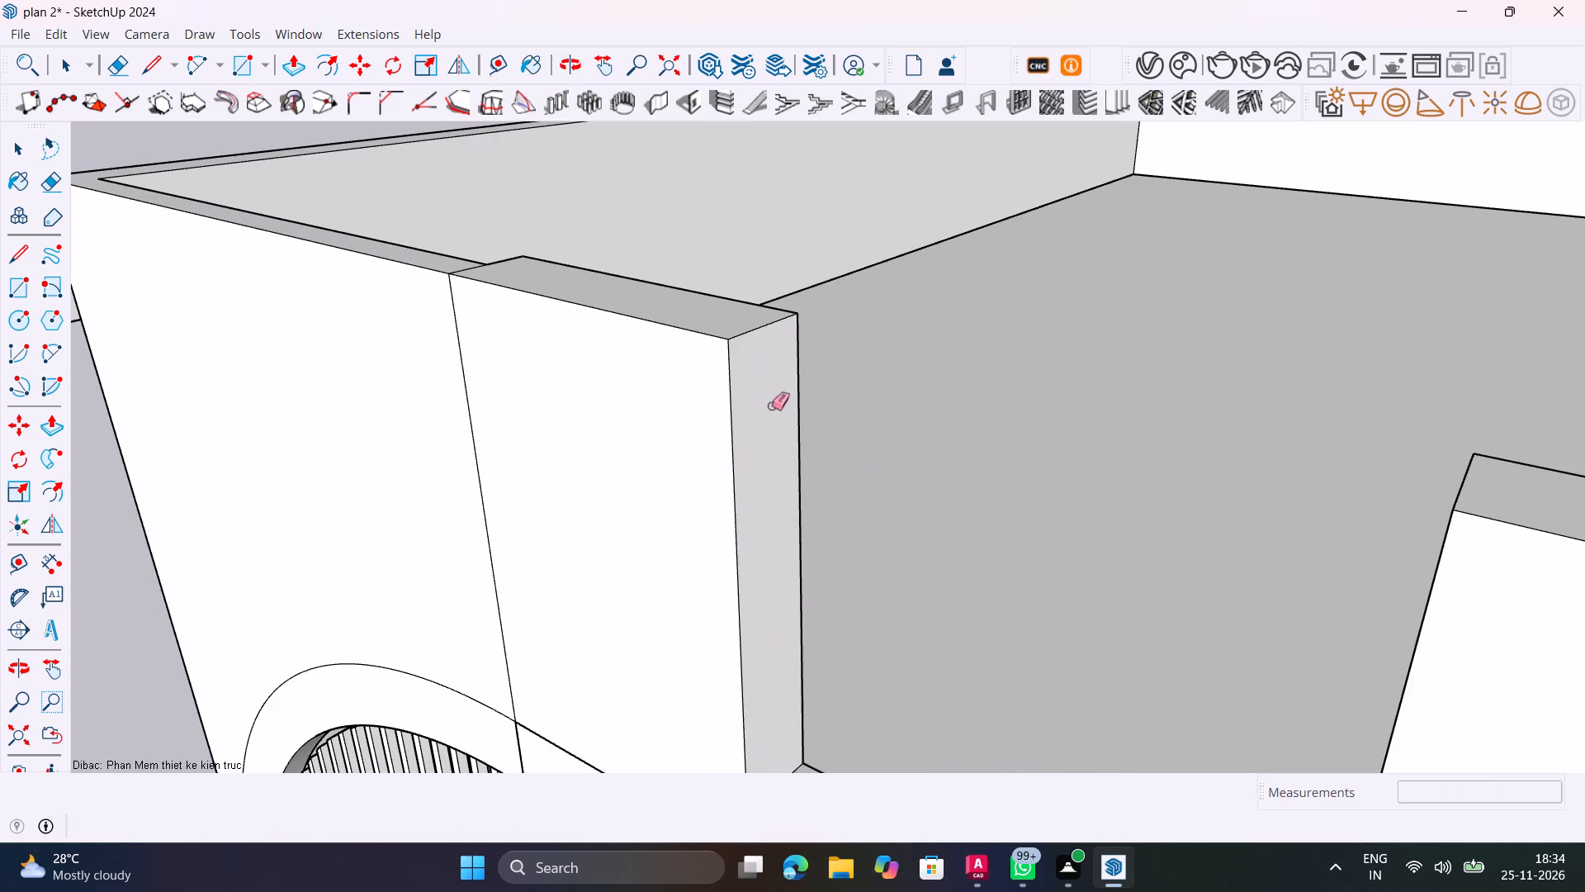
Erase the leftover vertical line on the middle block's side face toward the second notch.
middle_drag(774, 444, 1177, 537)
scroll(1196, 539, down, 4)
shift+scroll(1505, 412, down, 1)
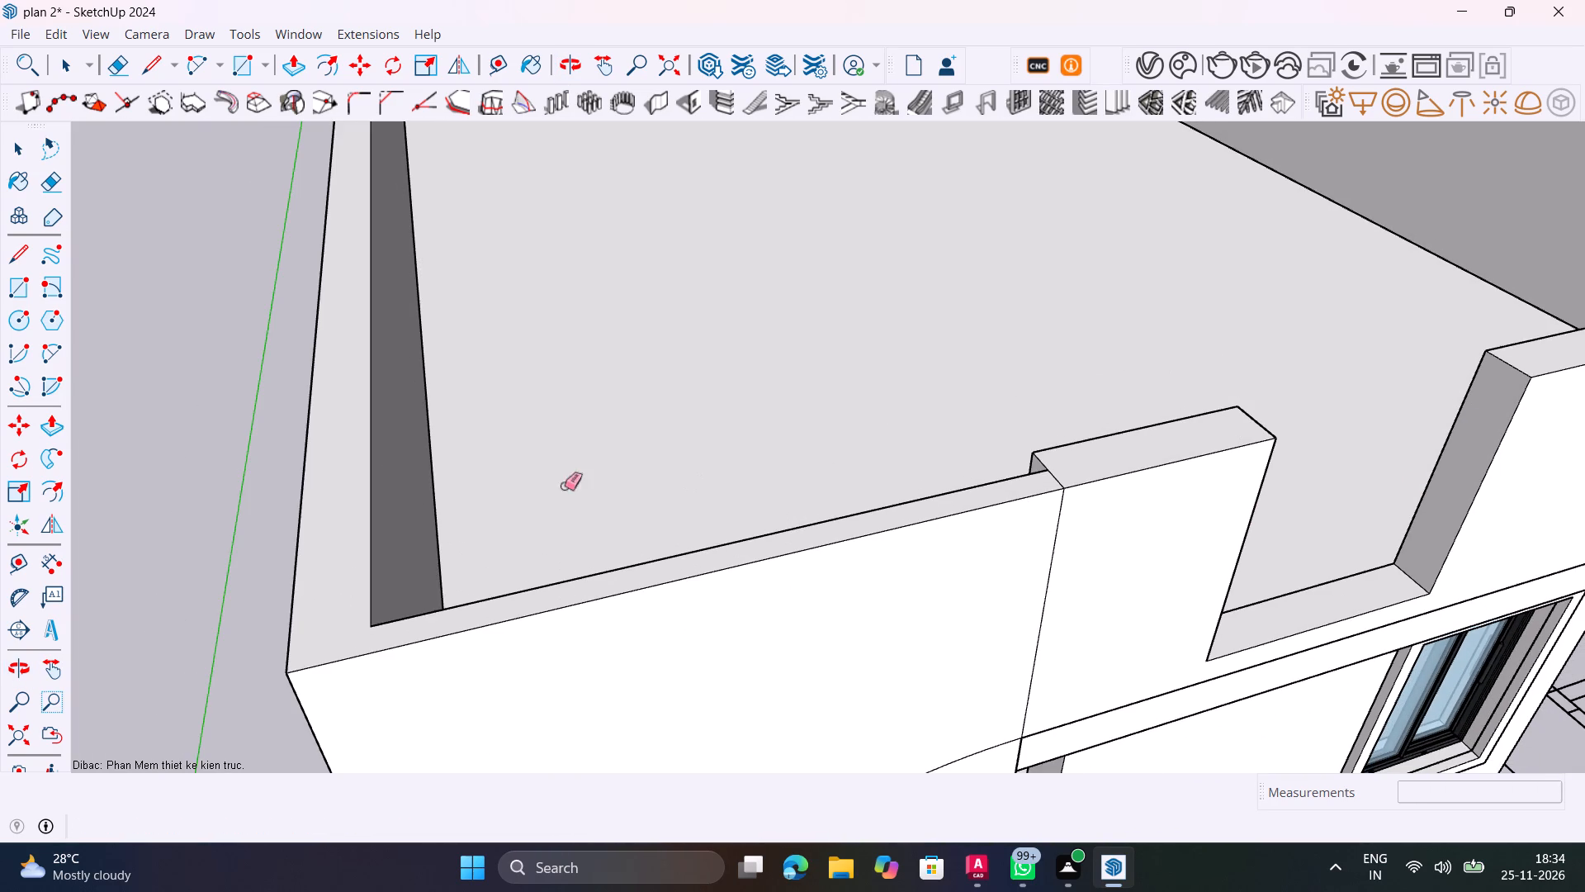
shift+middle_drag(855, 503, 0, 573)
middle_drag(788, 551, 426, 572)
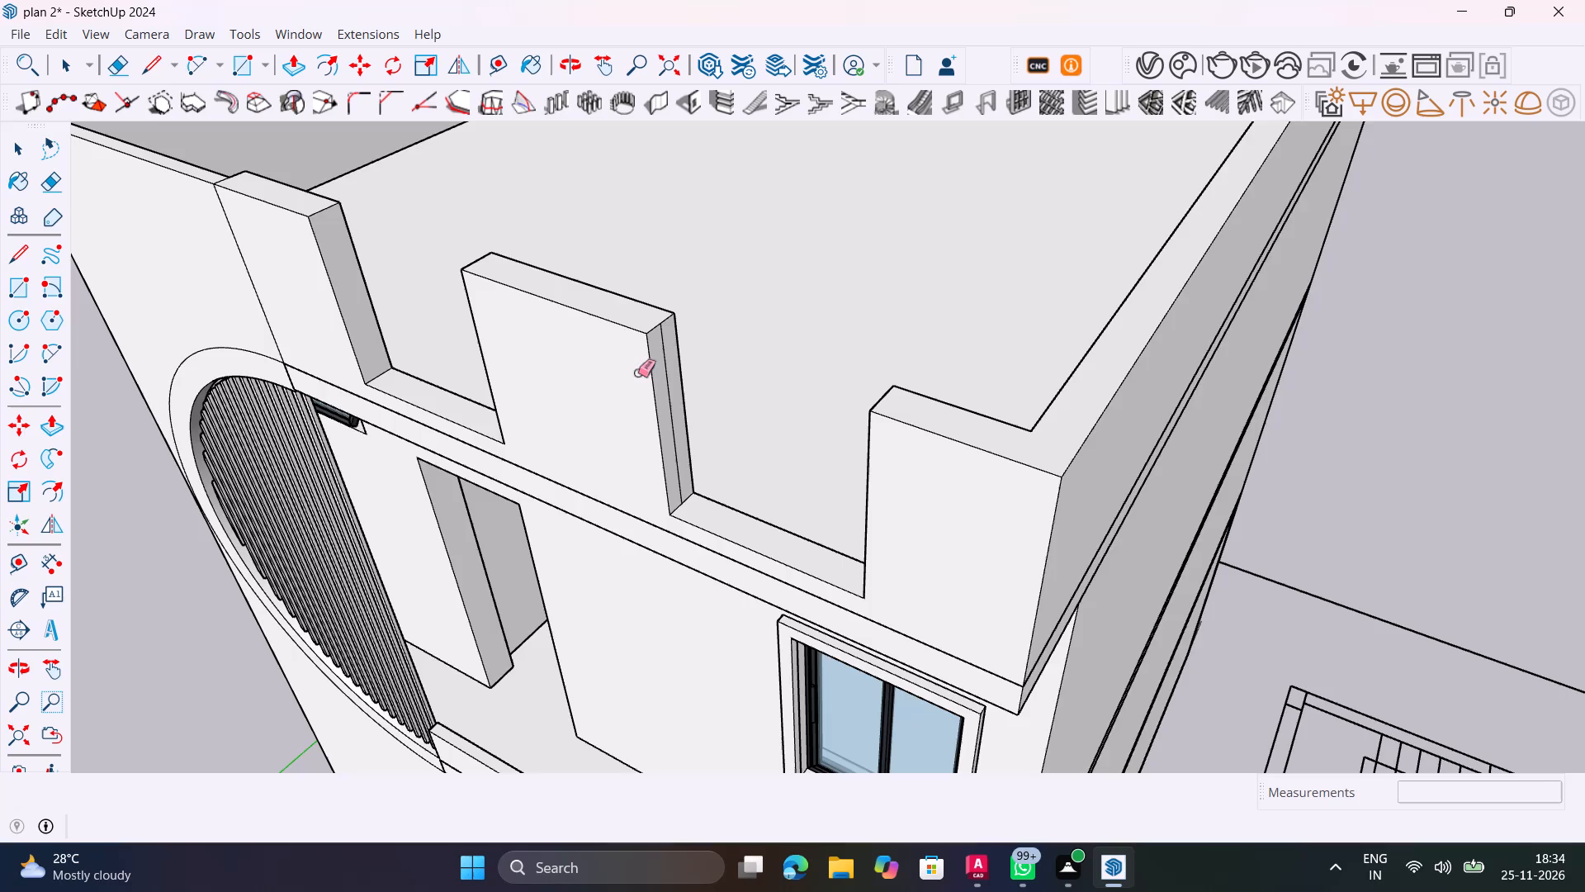
scroll(682, 350, up, 7)
drag(640, 406, 620, 453)
scroll(618, 447, down, 9)
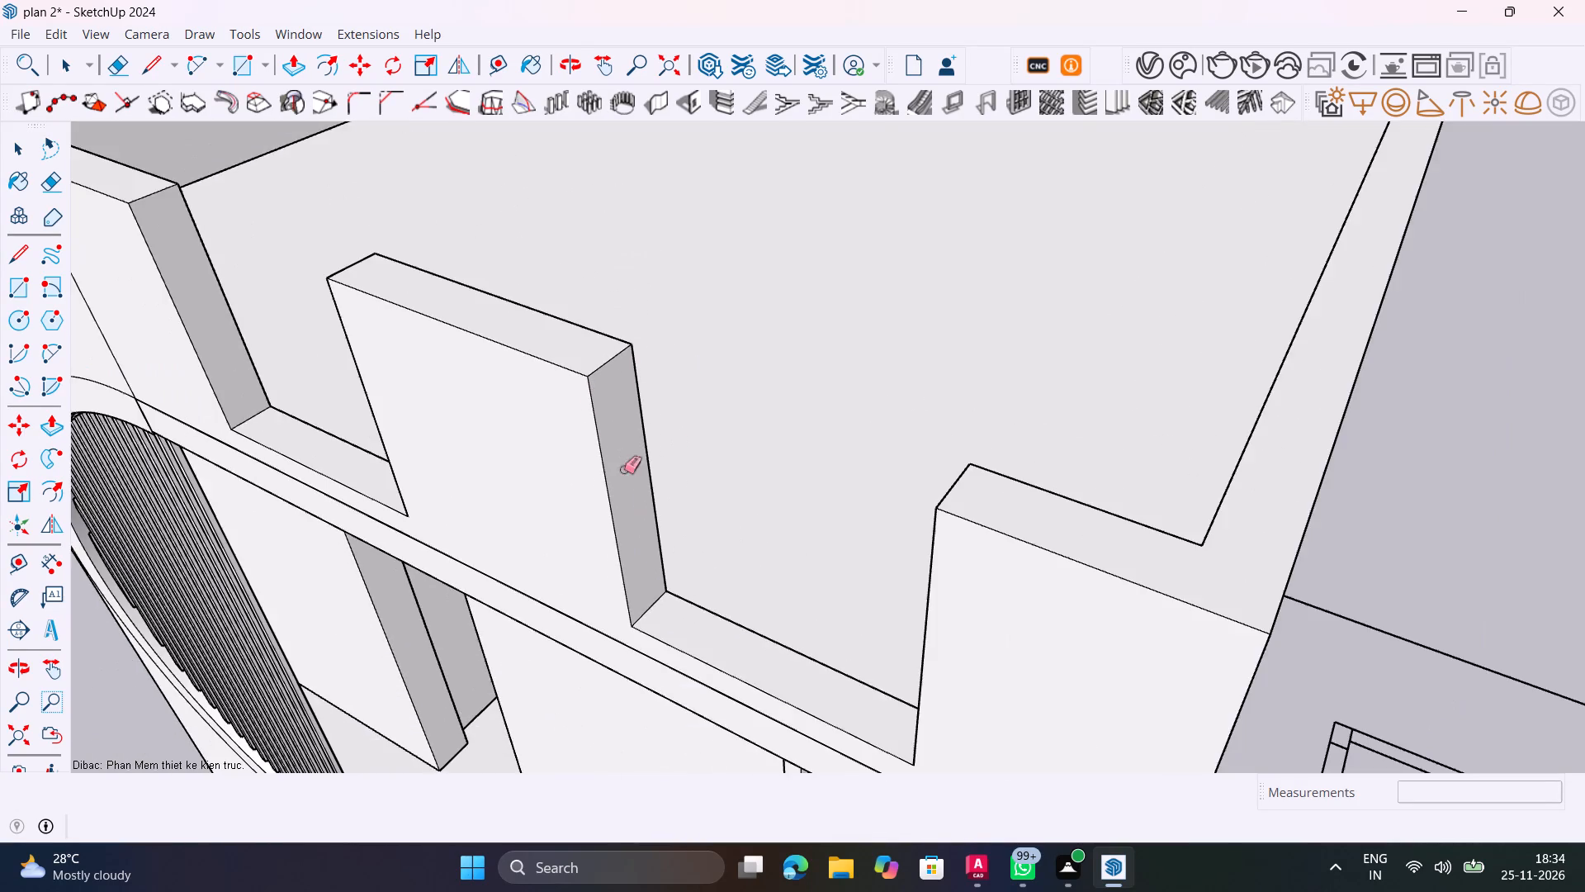
Draw a 150-sided circle of 2" radius near the top of the notch-side face on the block beside the curved screen.
middle_drag(647, 483, 889, 493)
scroll(891, 493, down, 8)
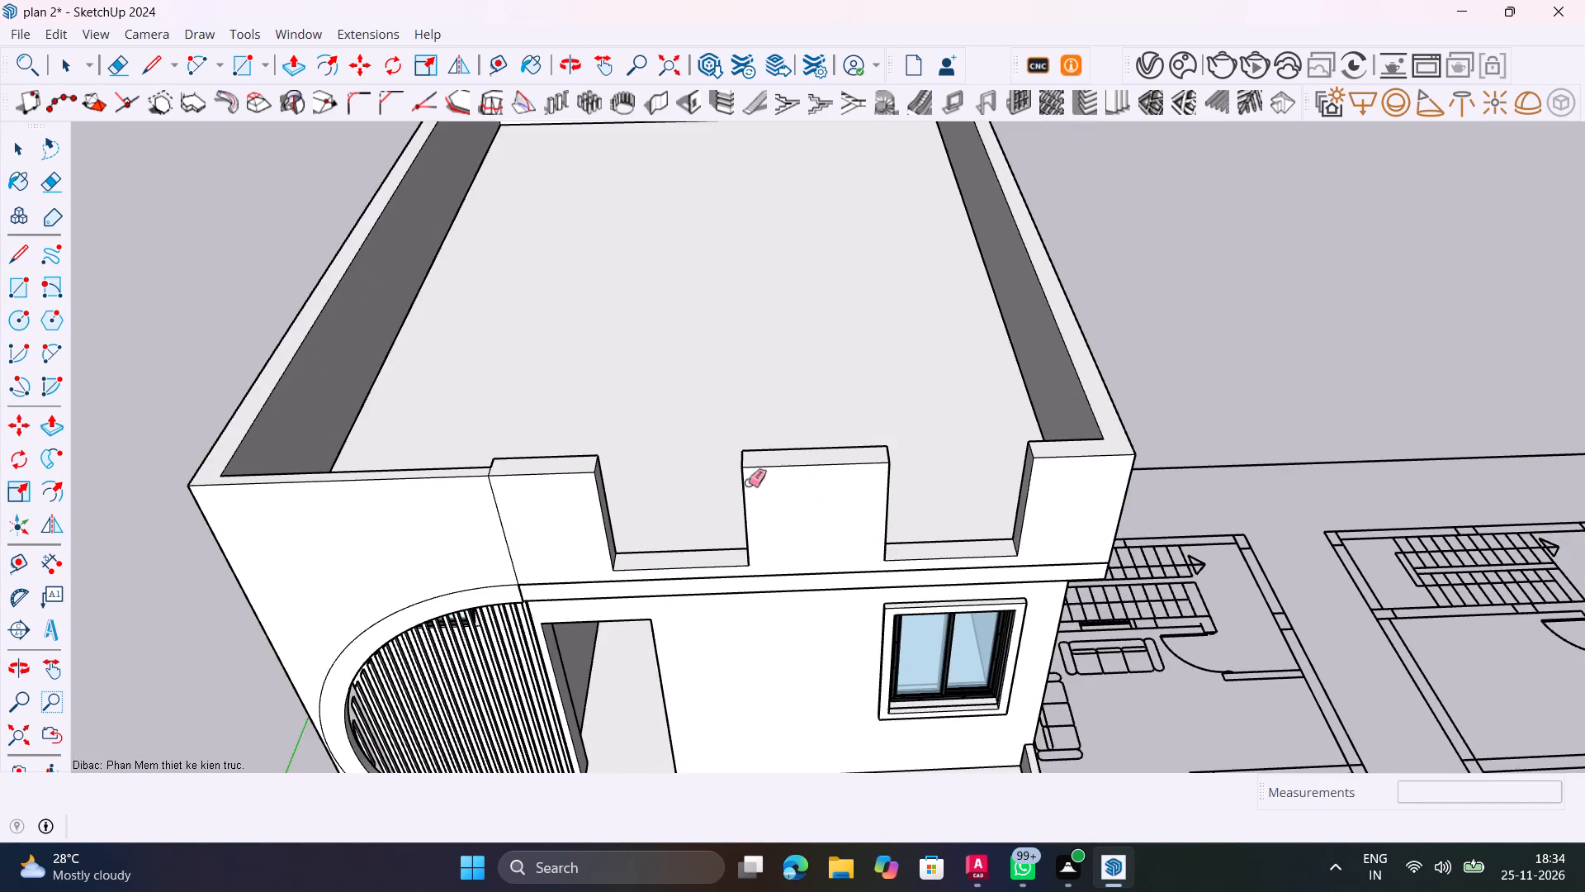
shift+middle_drag(798, 495, 838, 546)
scroll(817, 516, up, 10)
middle_drag(778, 533, 769, 522)
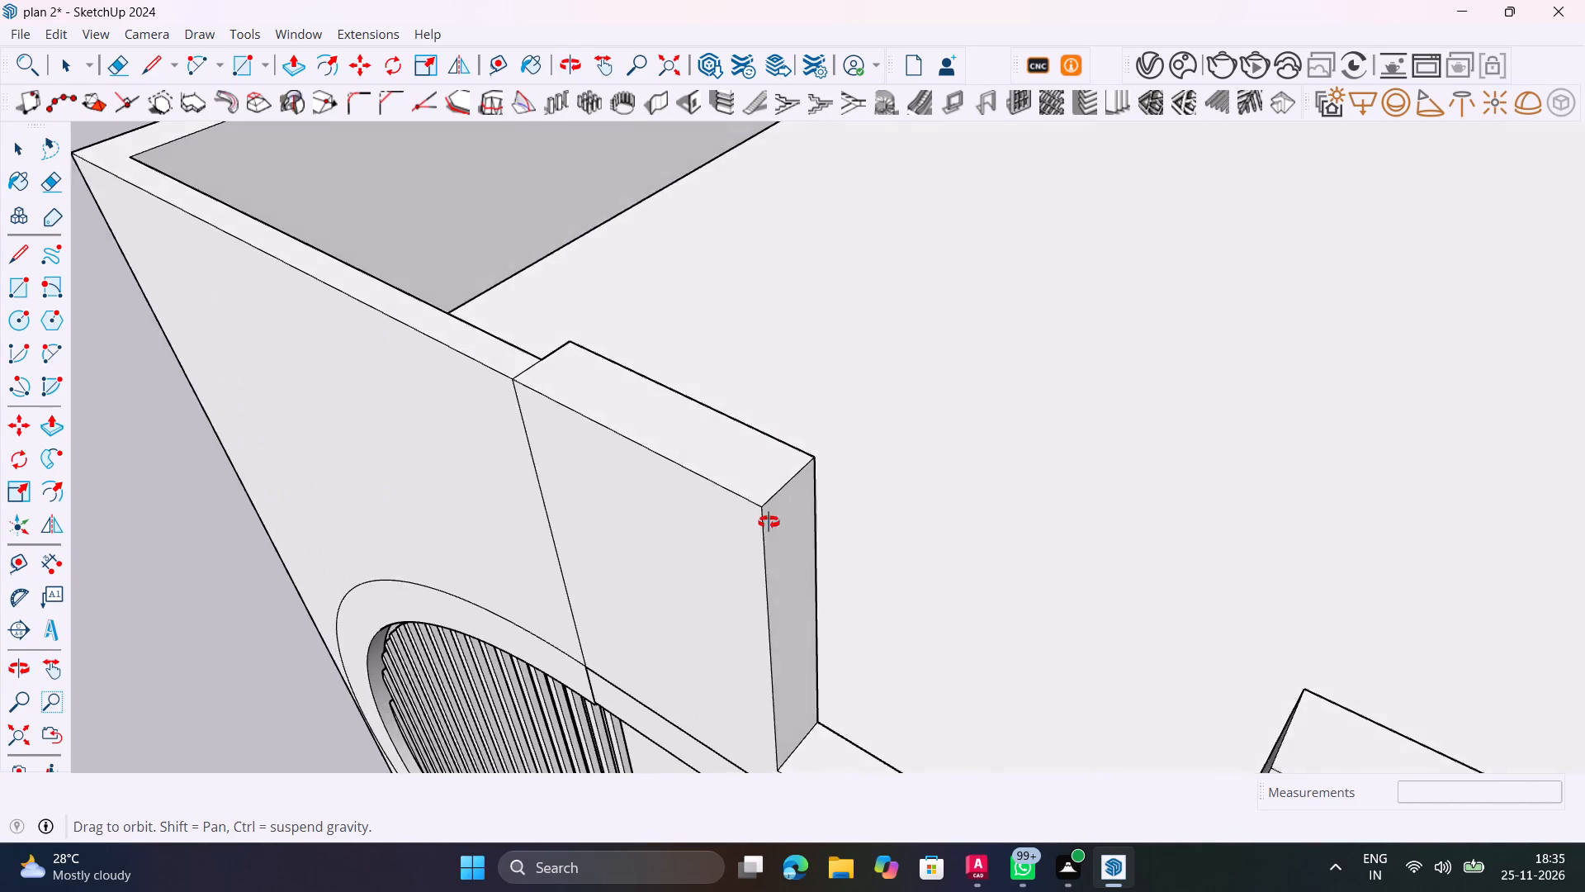
middle_drag(769, 522, 707, 452)
scroll(711, 418, up, 5)
key(space)
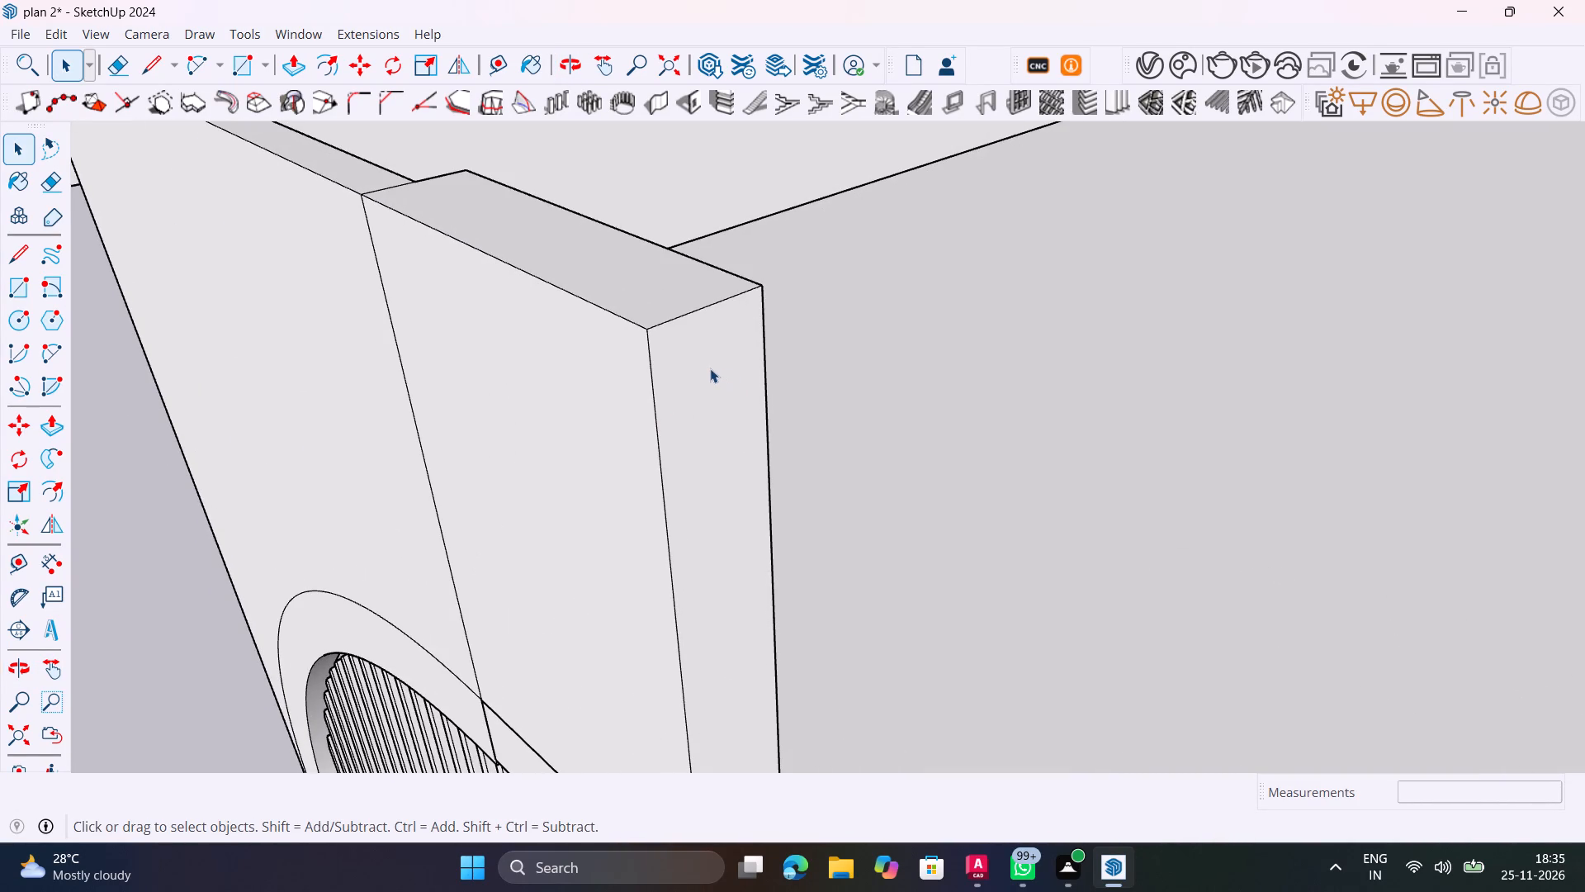
key(c)
text(150S)
key(Return)
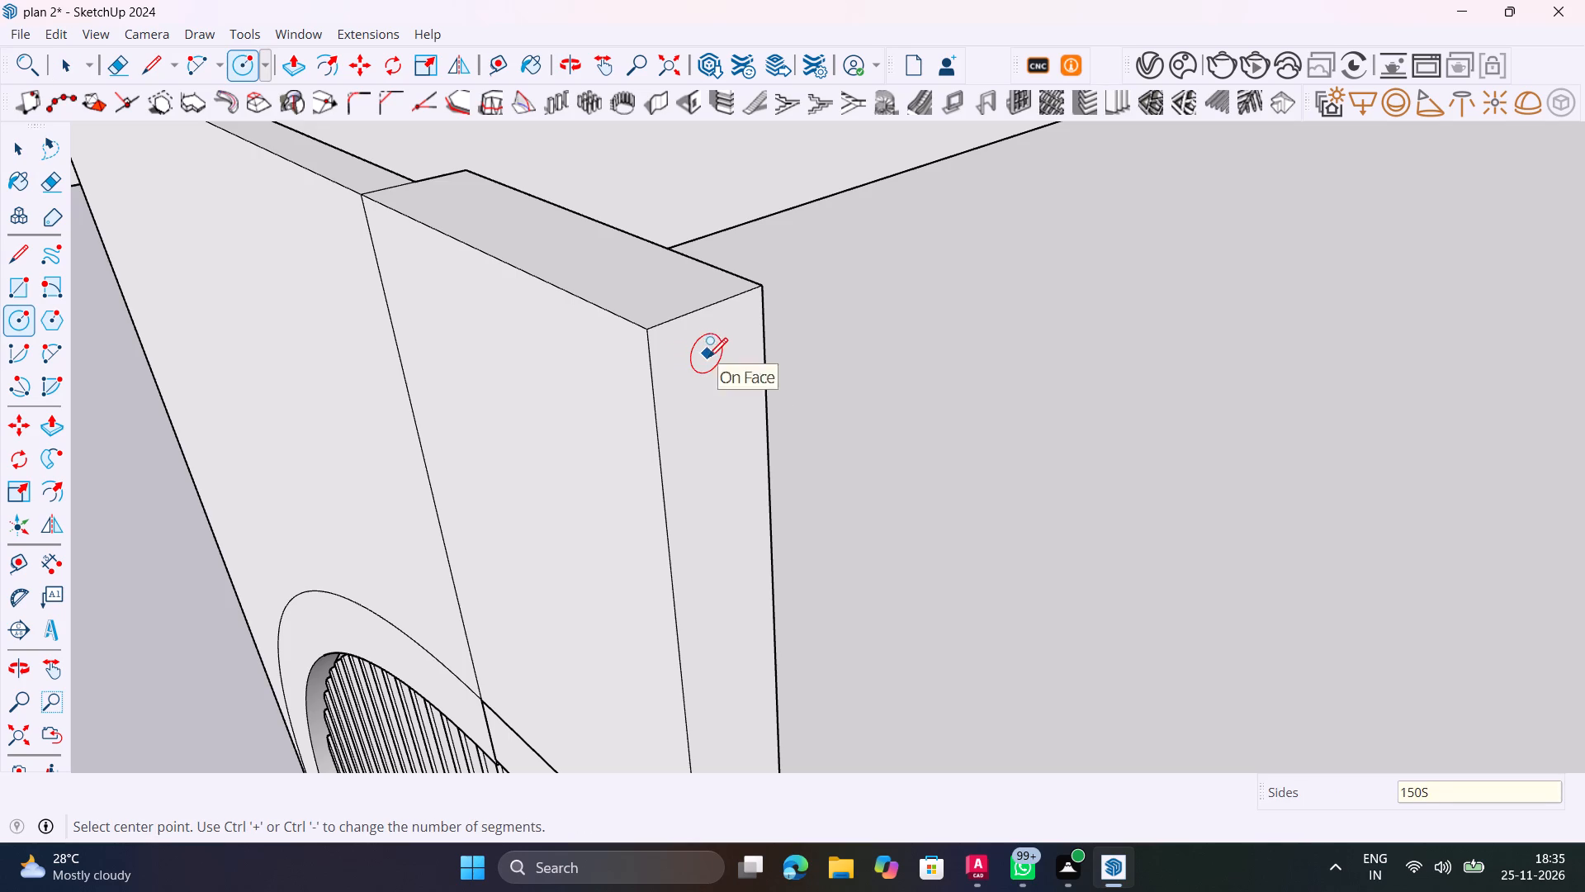
click(709, 357)
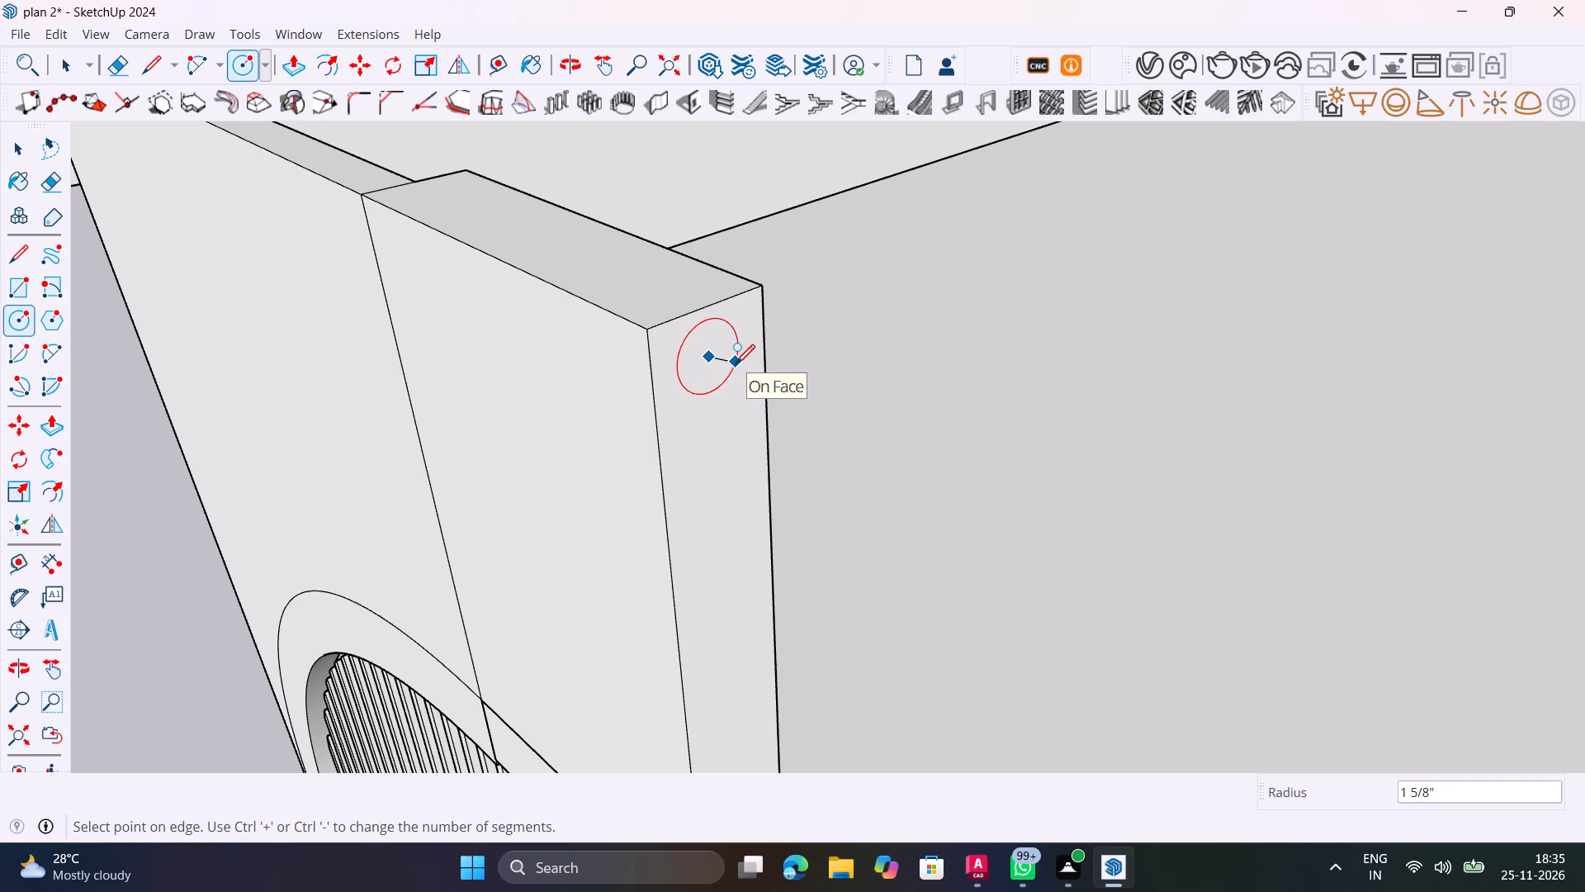
text(2")
key(Return)
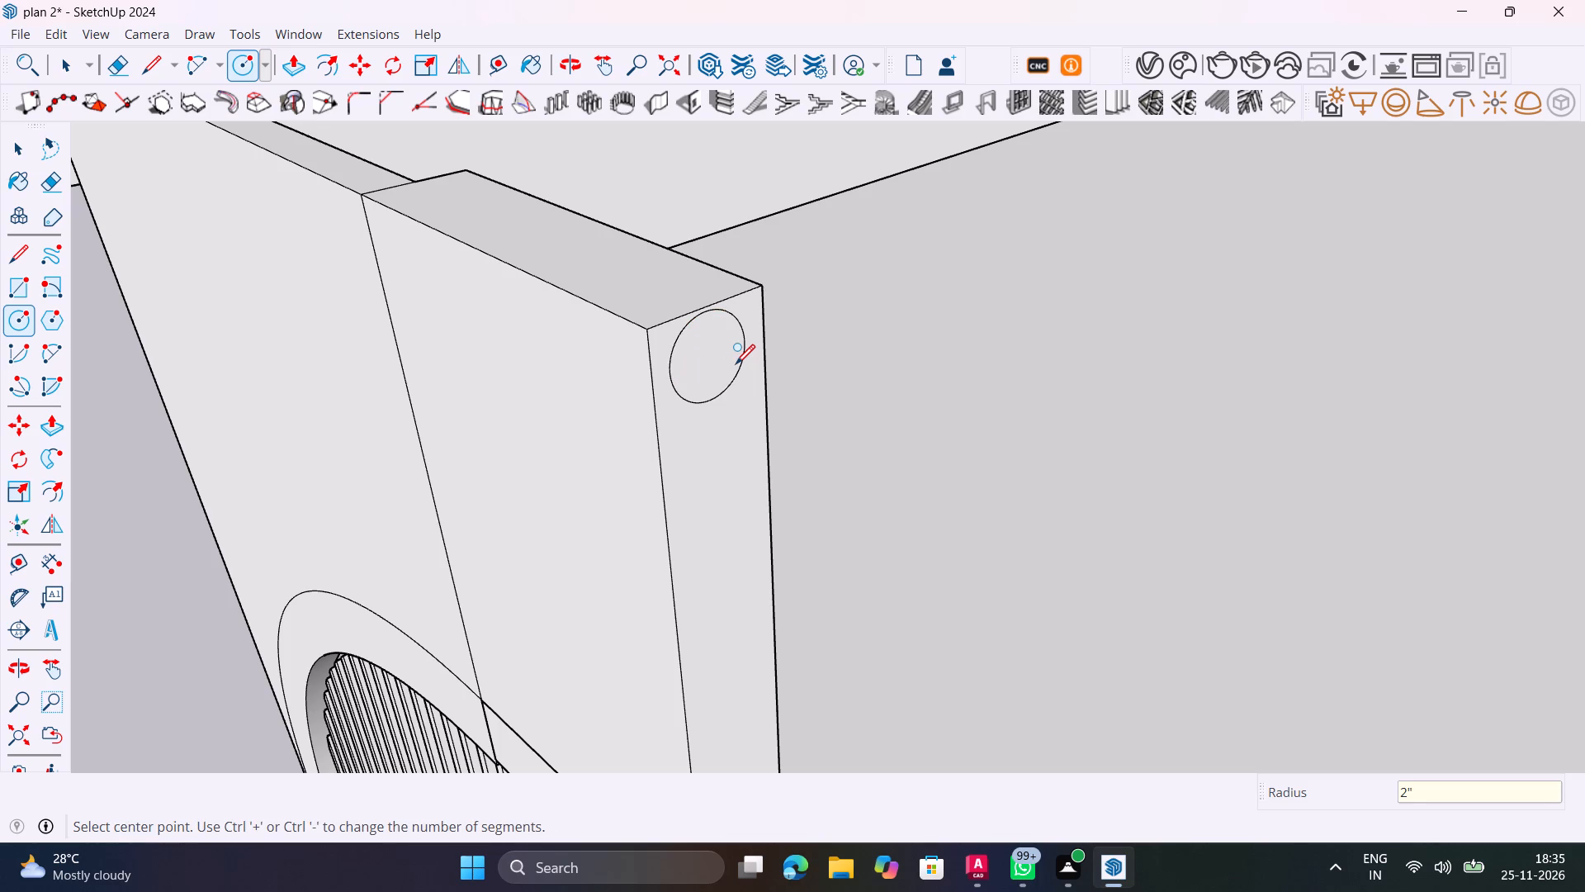
scroll(736, 363, down, 9)
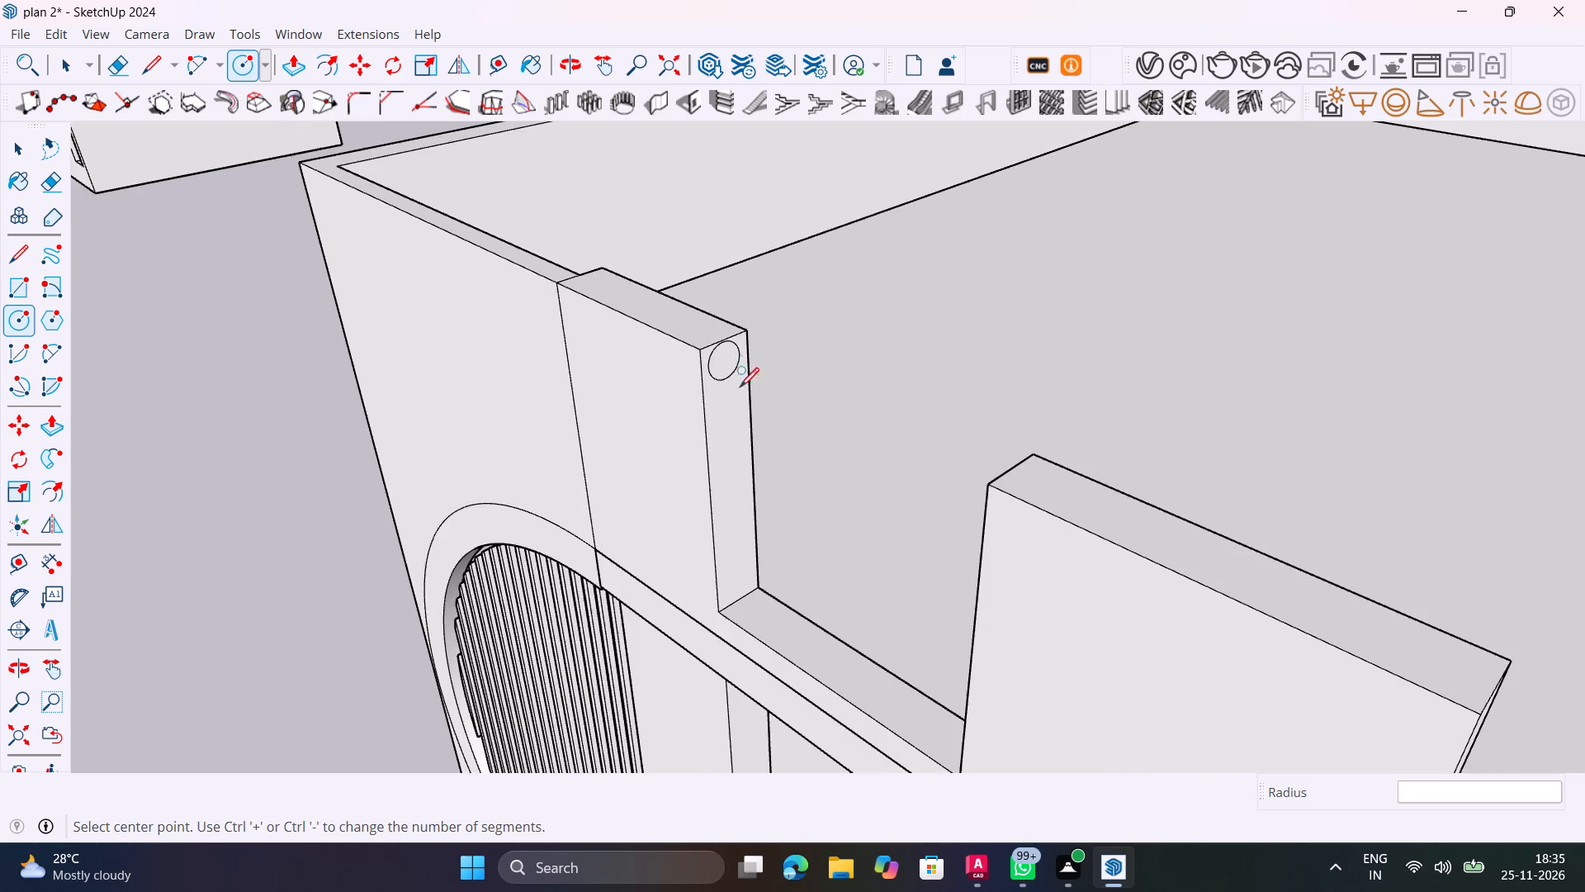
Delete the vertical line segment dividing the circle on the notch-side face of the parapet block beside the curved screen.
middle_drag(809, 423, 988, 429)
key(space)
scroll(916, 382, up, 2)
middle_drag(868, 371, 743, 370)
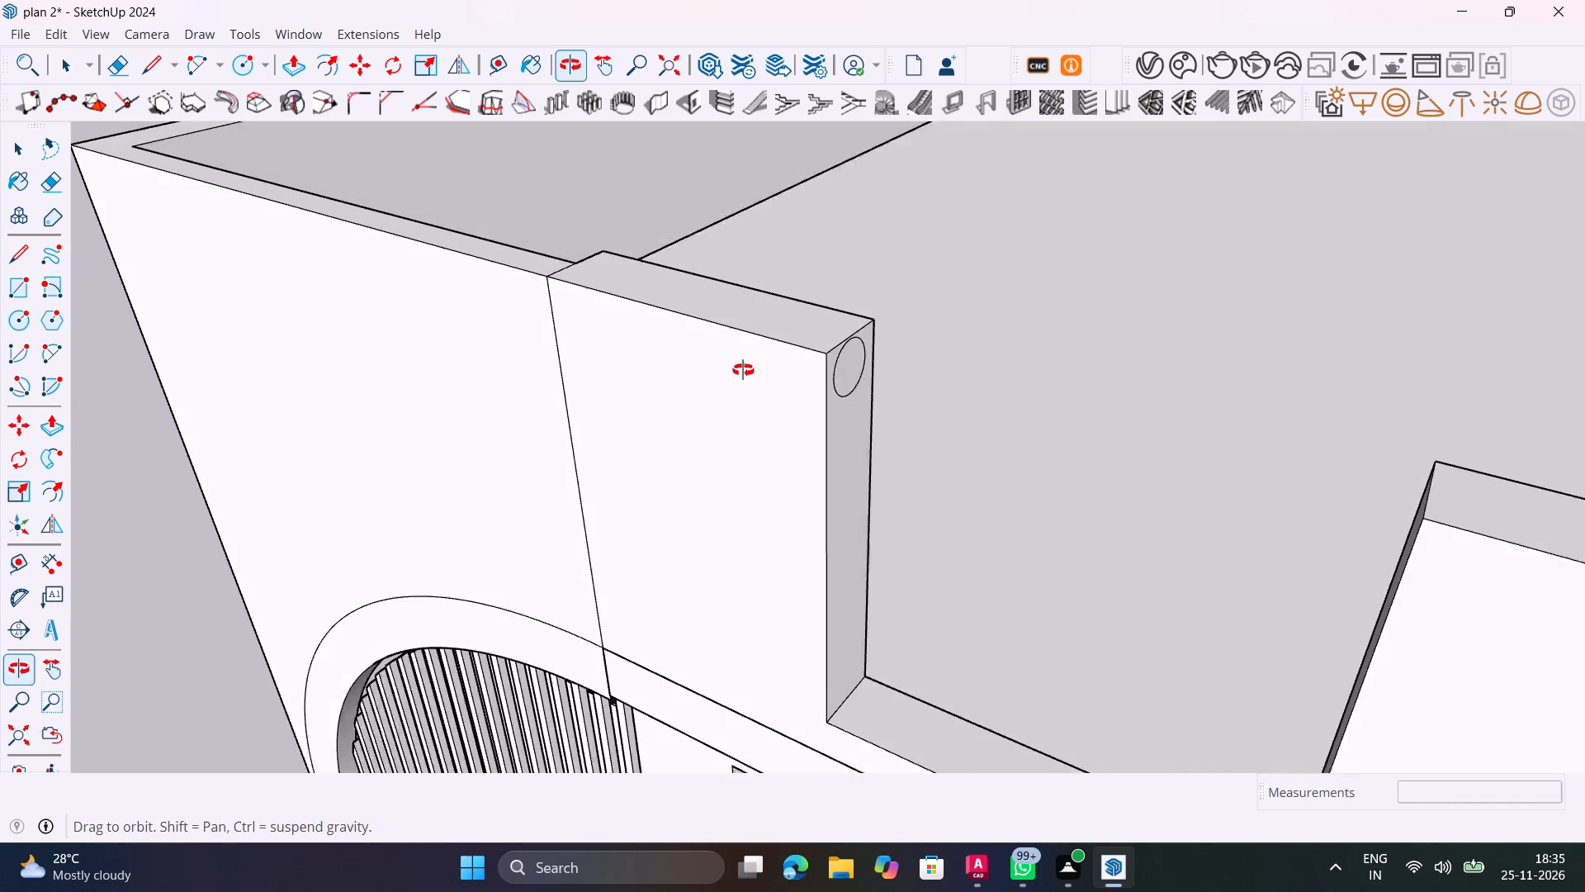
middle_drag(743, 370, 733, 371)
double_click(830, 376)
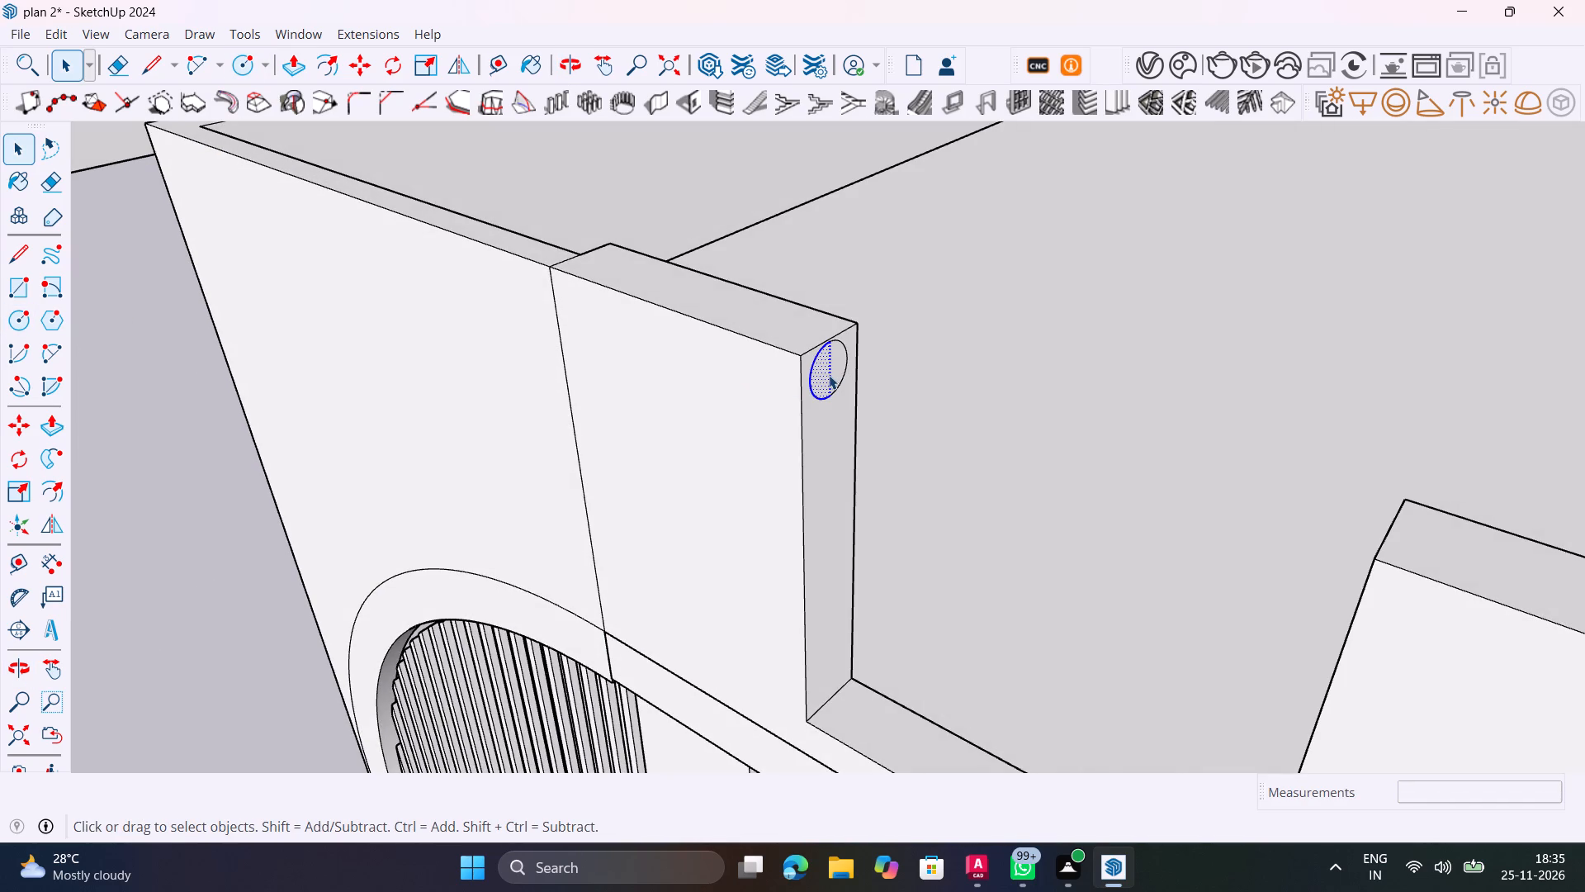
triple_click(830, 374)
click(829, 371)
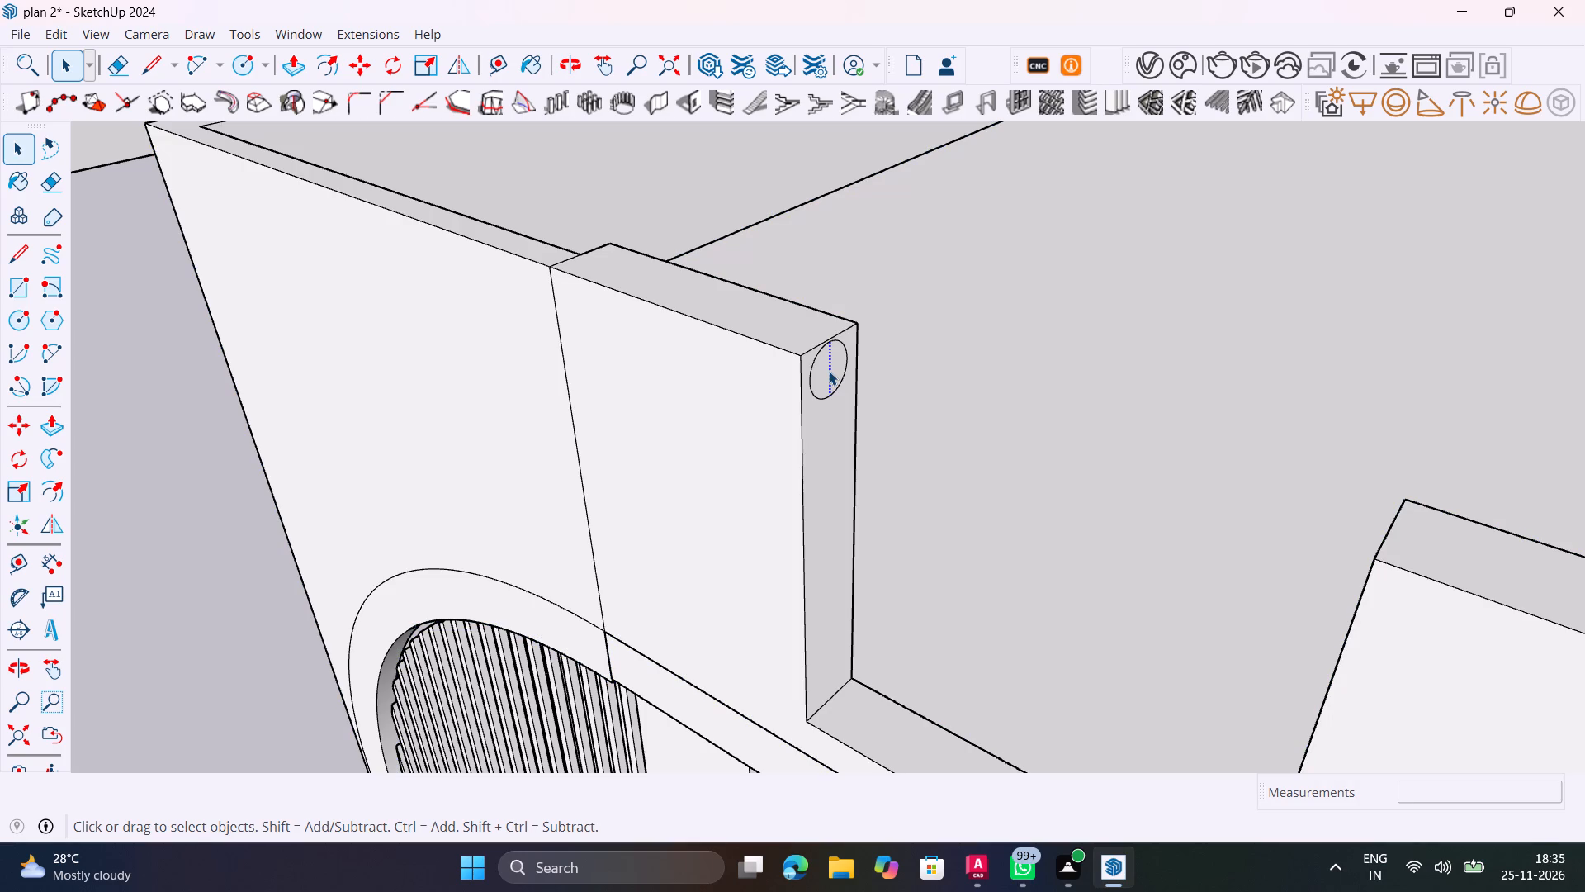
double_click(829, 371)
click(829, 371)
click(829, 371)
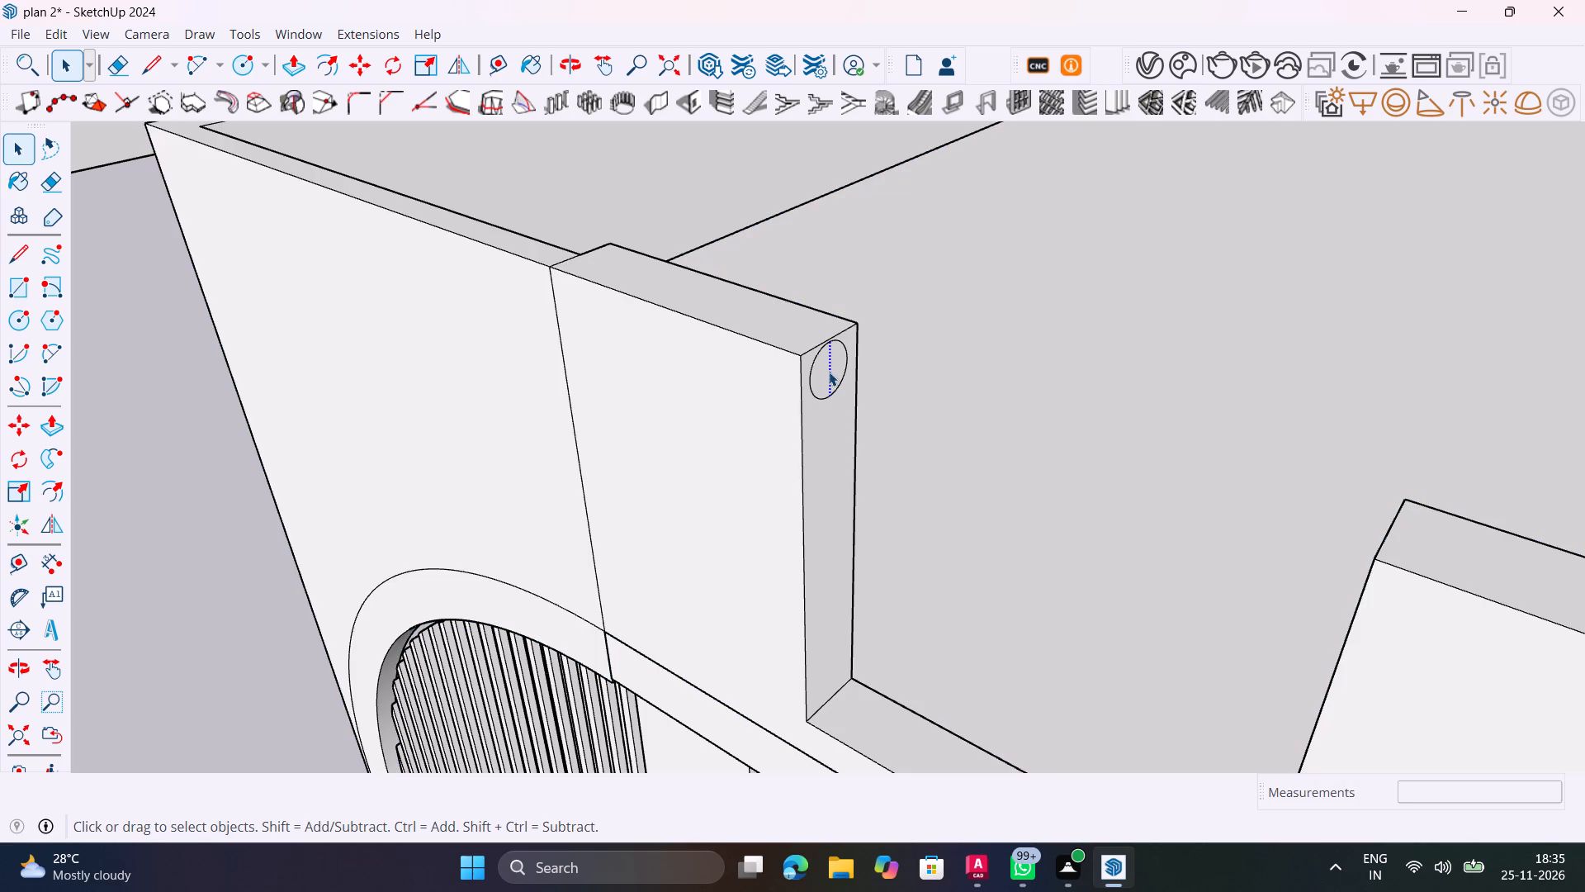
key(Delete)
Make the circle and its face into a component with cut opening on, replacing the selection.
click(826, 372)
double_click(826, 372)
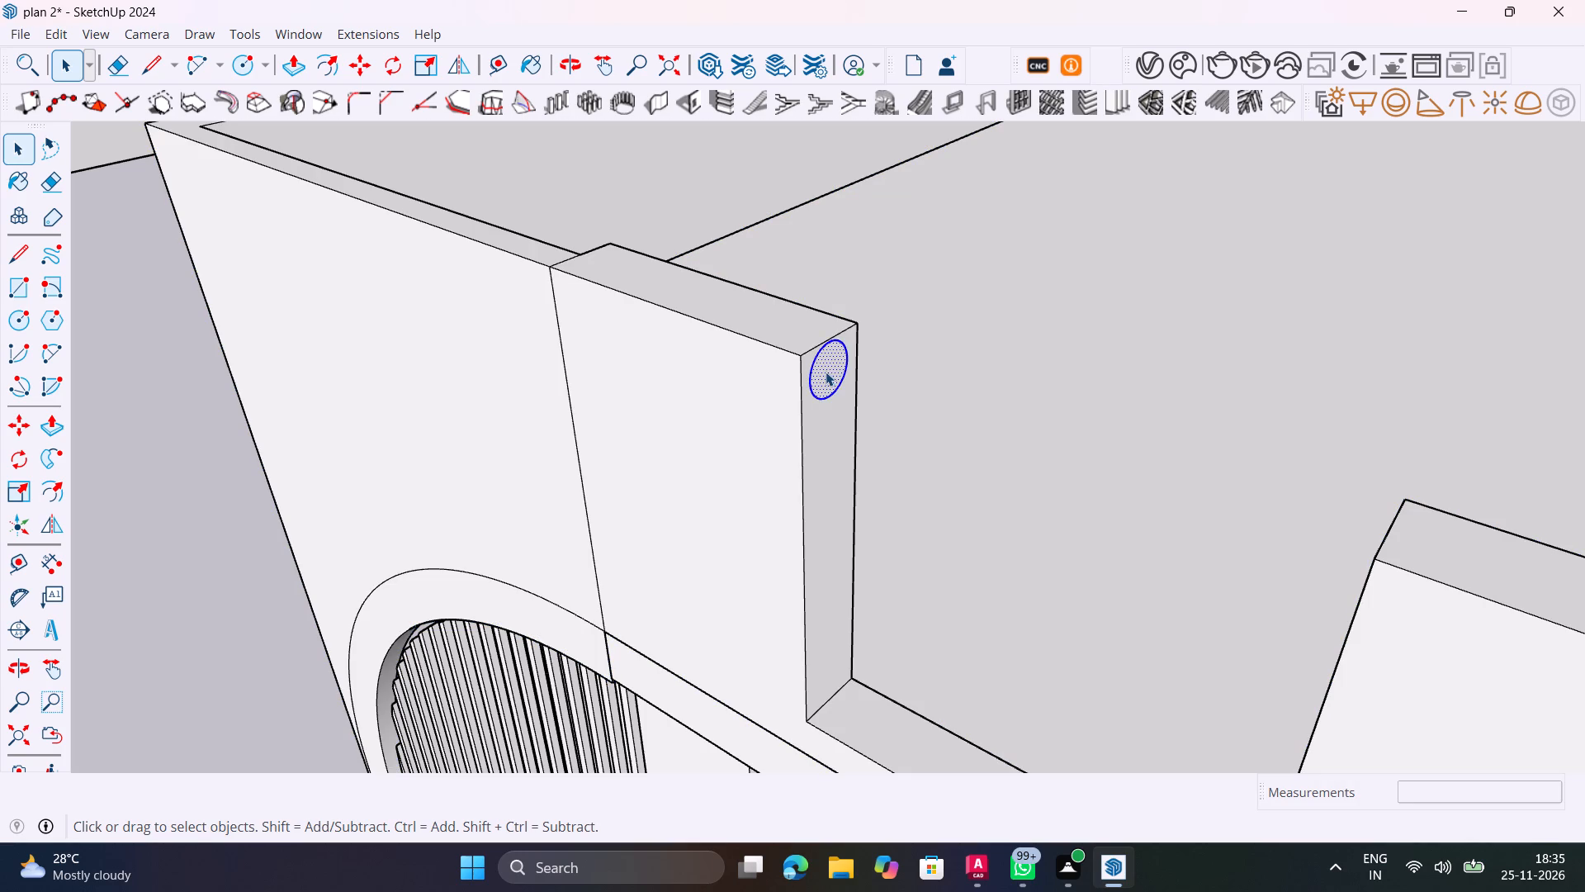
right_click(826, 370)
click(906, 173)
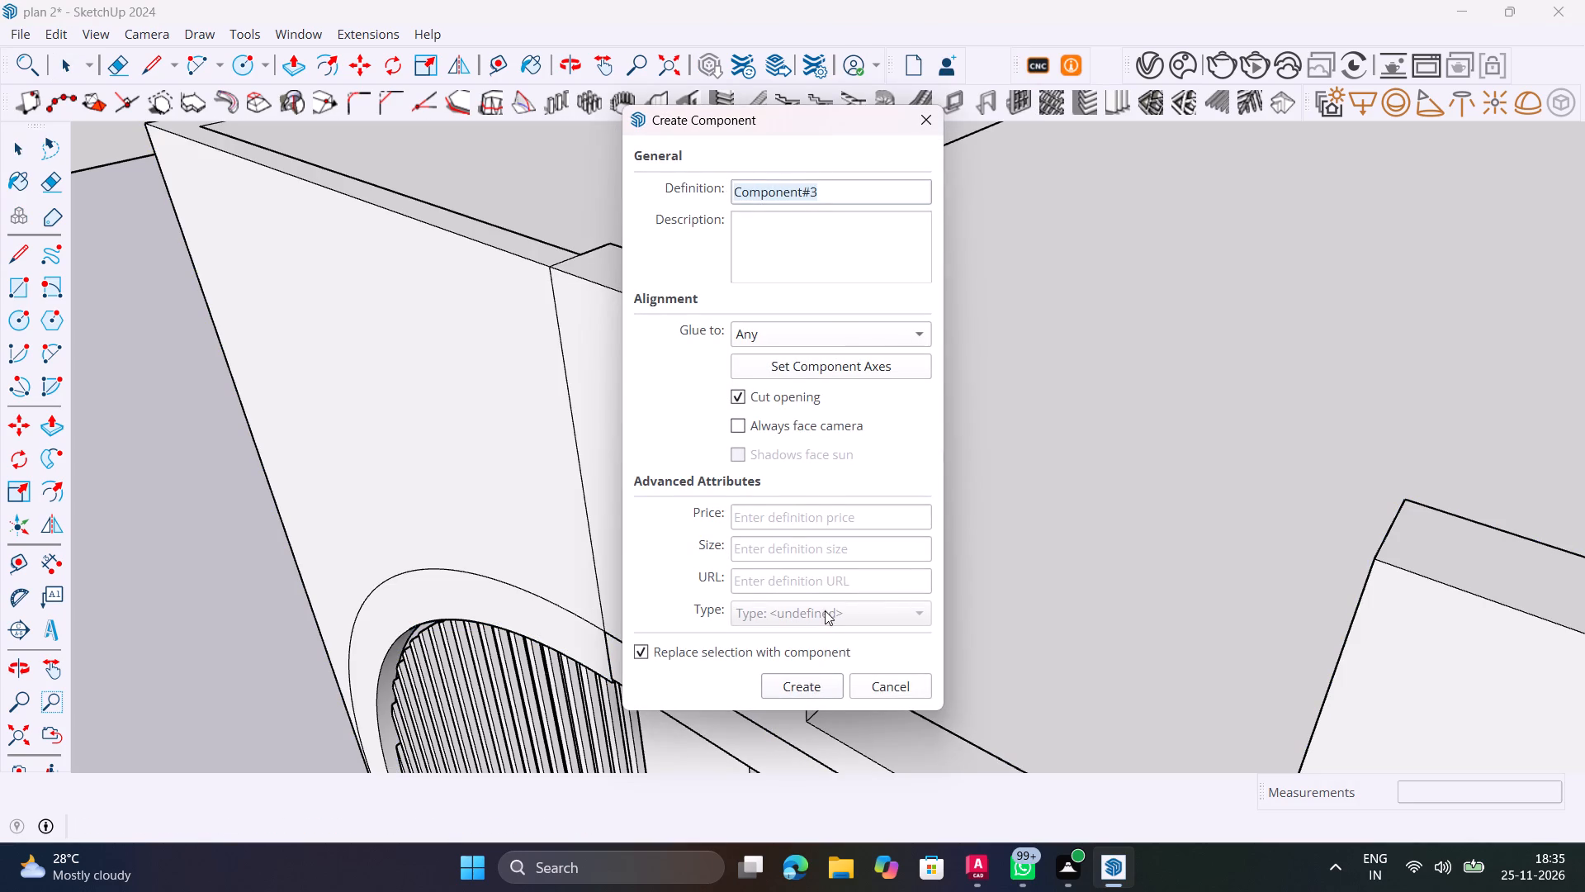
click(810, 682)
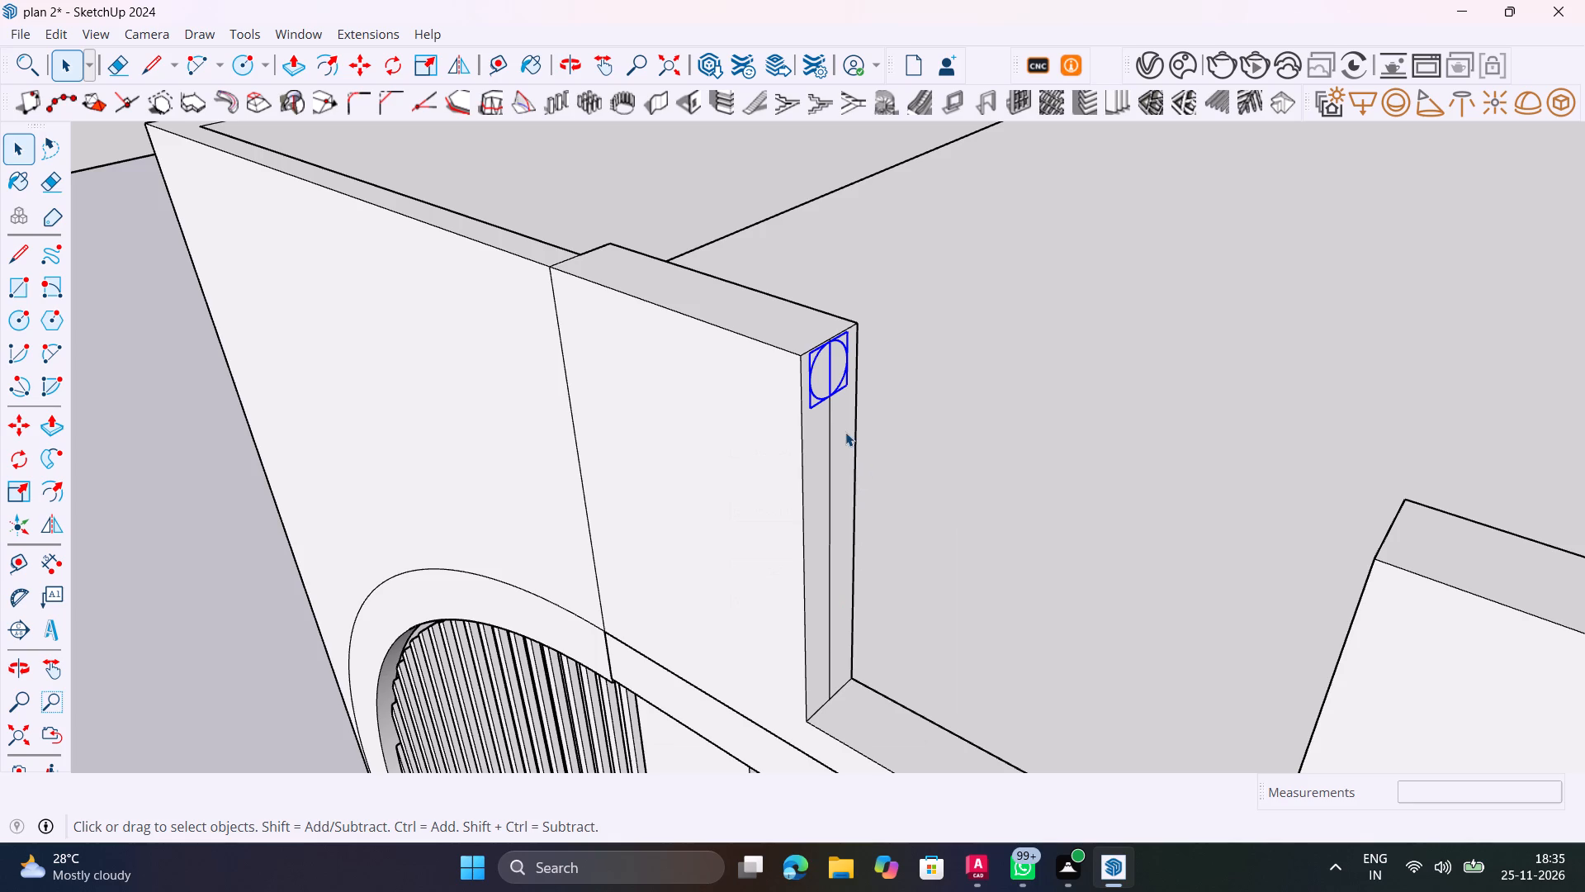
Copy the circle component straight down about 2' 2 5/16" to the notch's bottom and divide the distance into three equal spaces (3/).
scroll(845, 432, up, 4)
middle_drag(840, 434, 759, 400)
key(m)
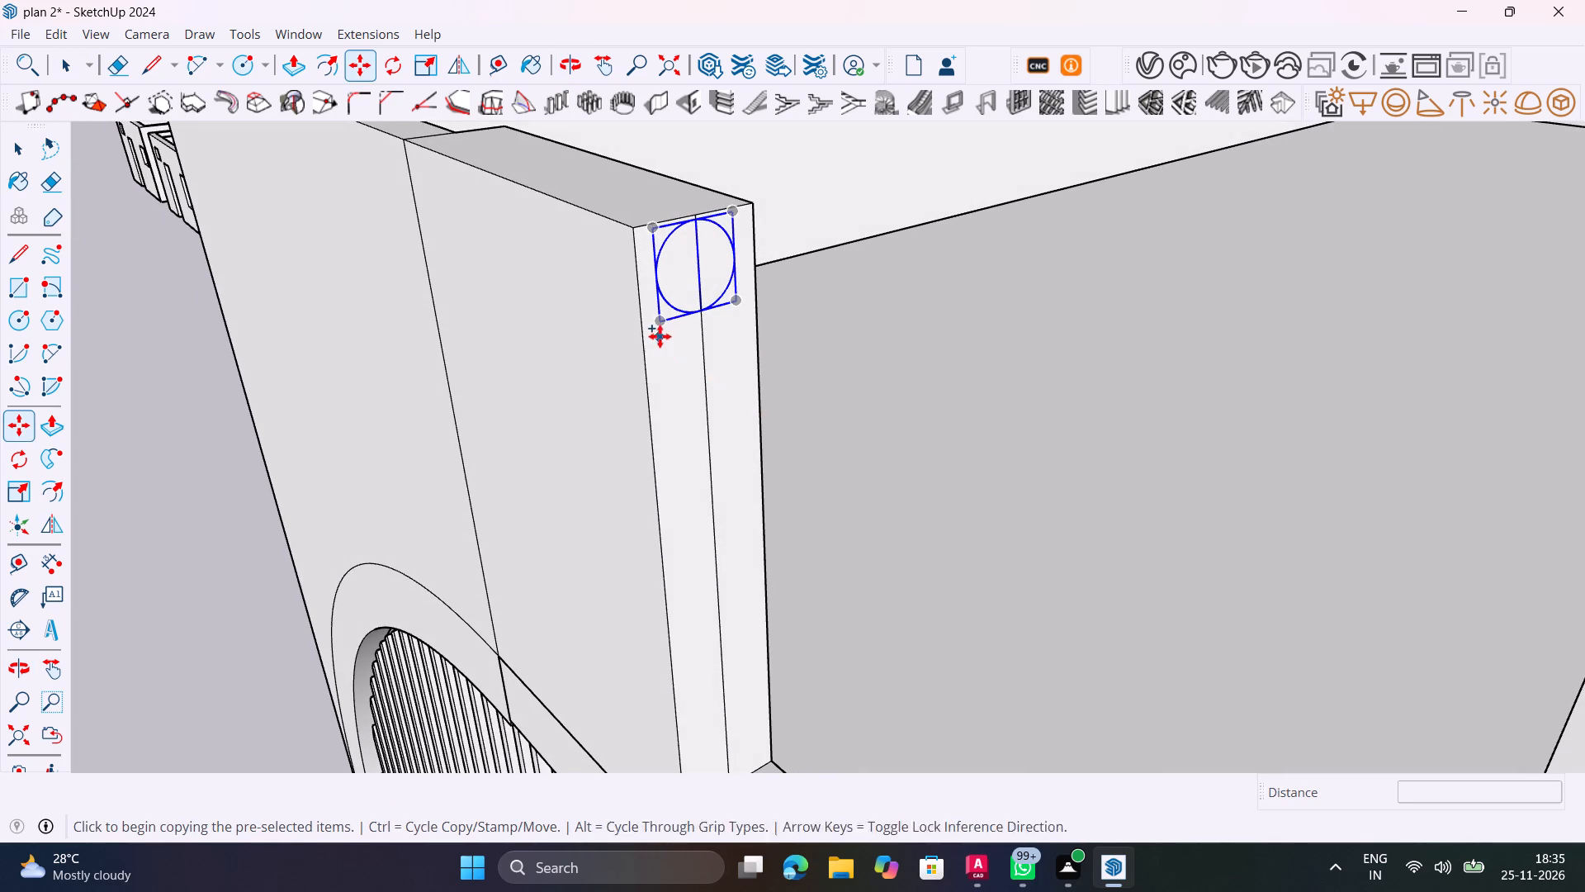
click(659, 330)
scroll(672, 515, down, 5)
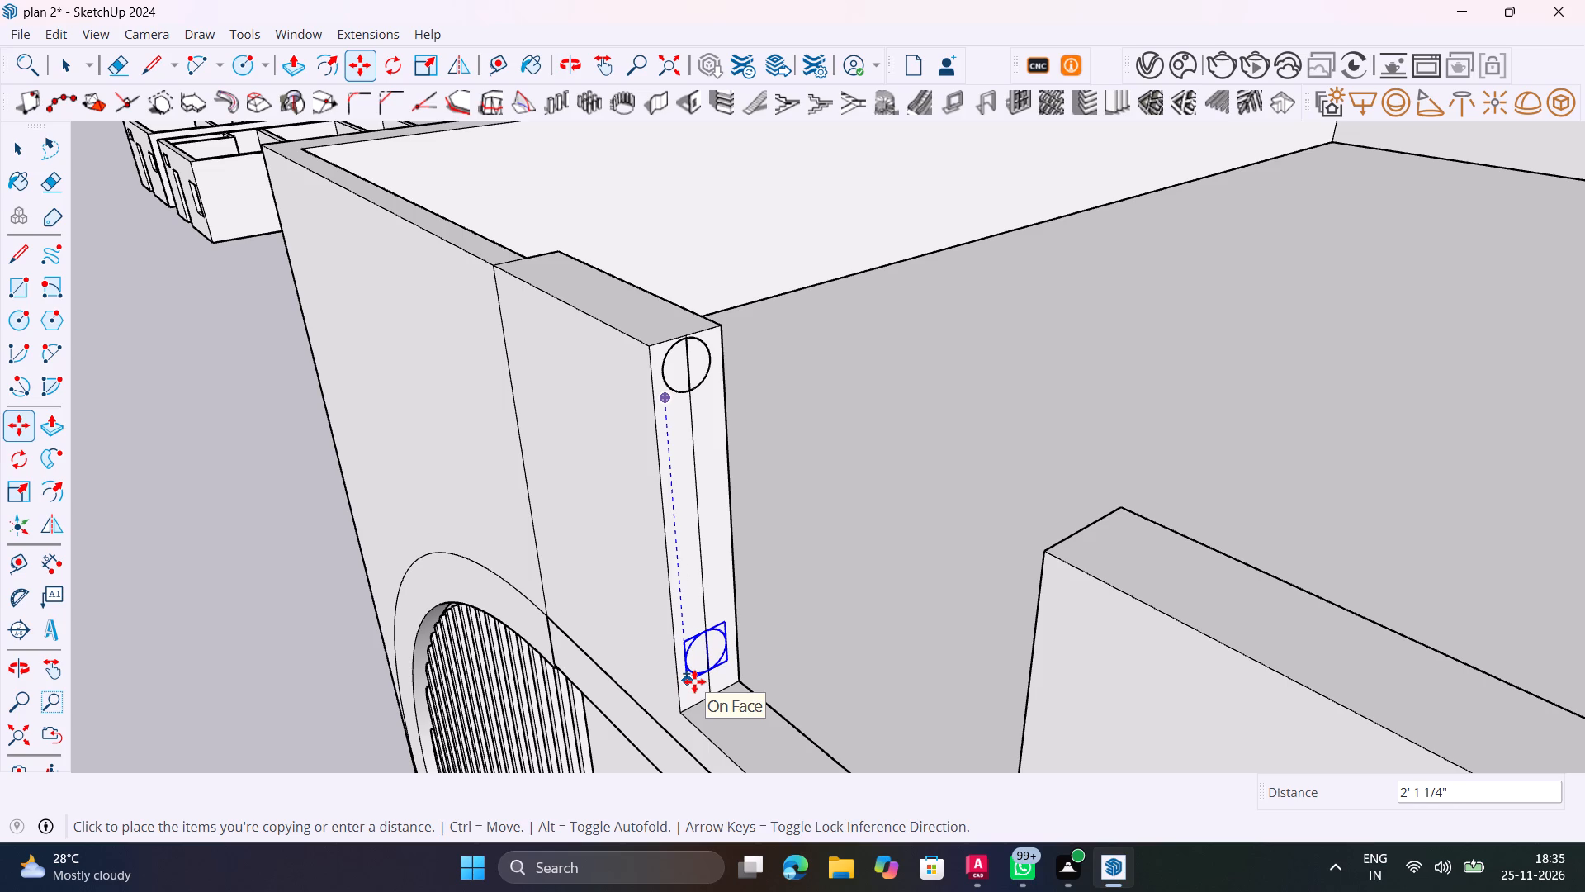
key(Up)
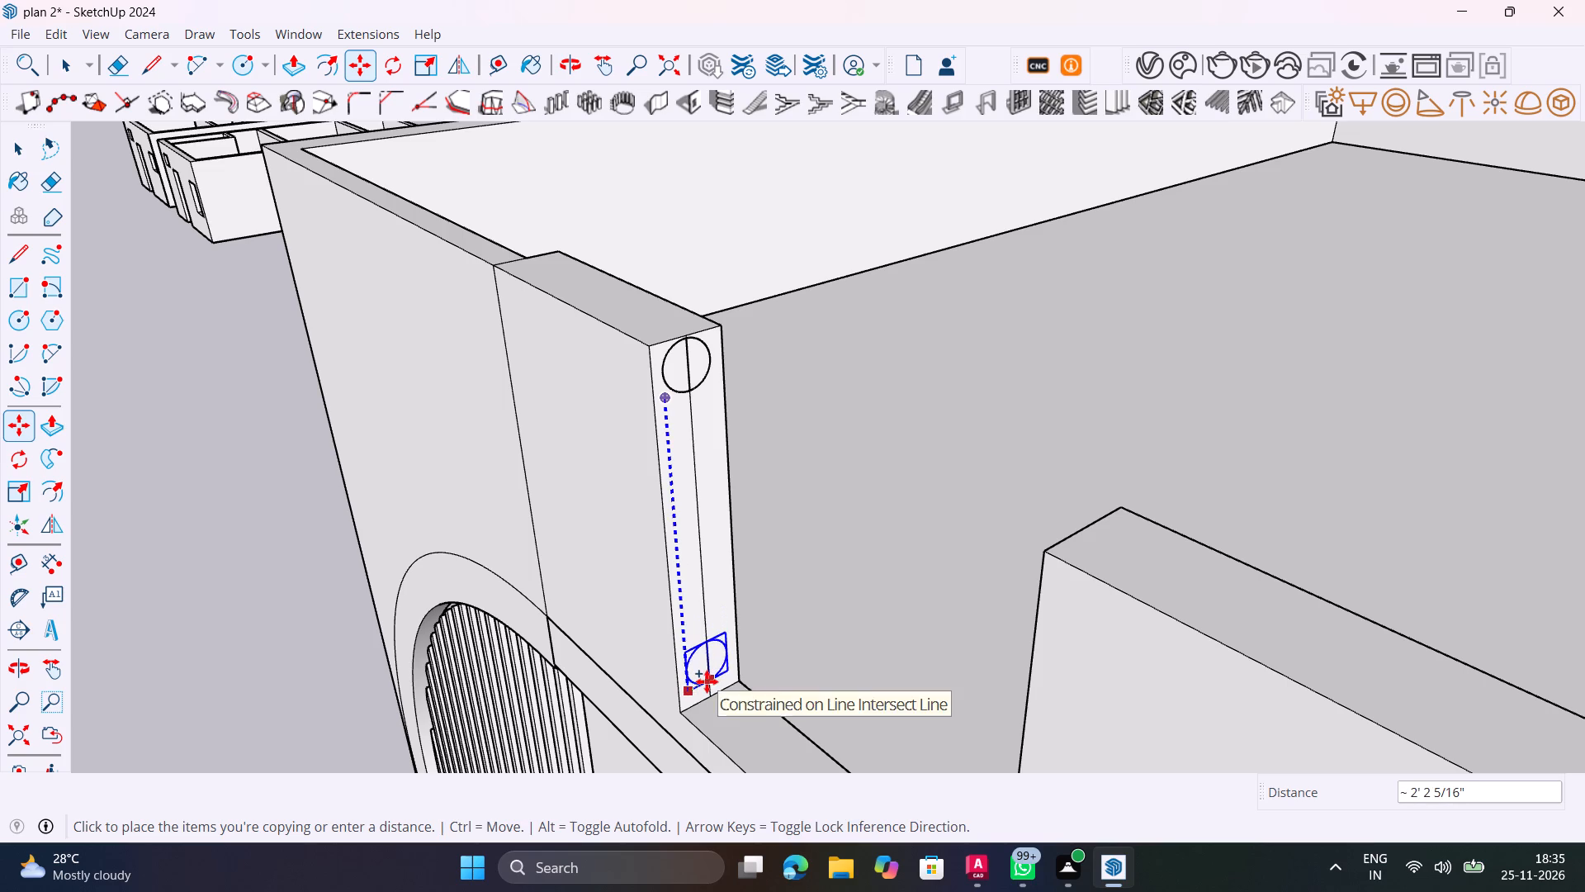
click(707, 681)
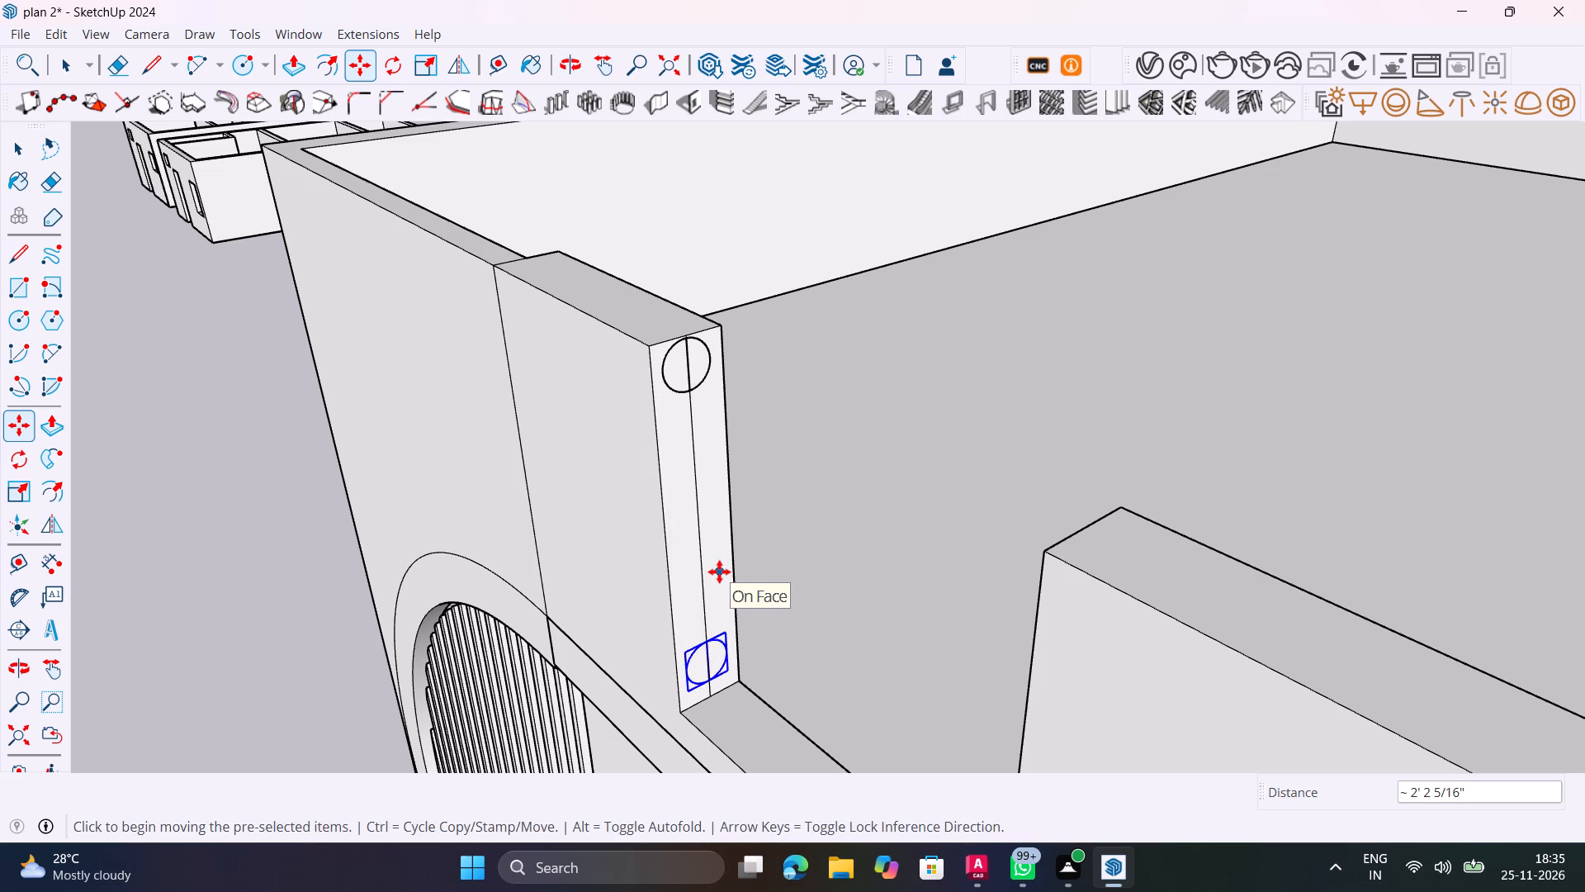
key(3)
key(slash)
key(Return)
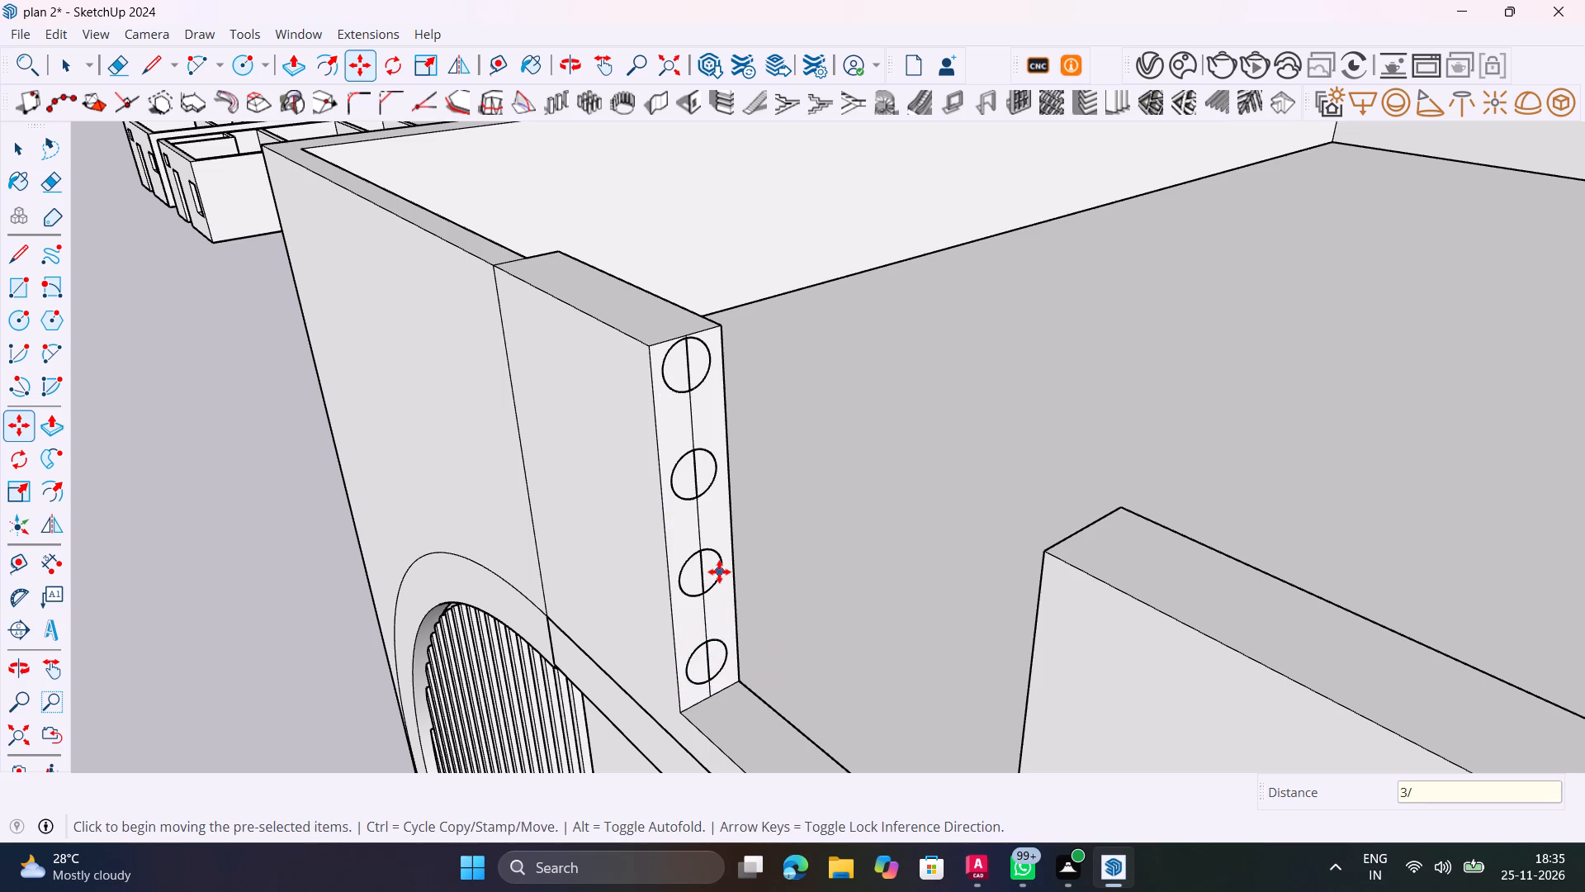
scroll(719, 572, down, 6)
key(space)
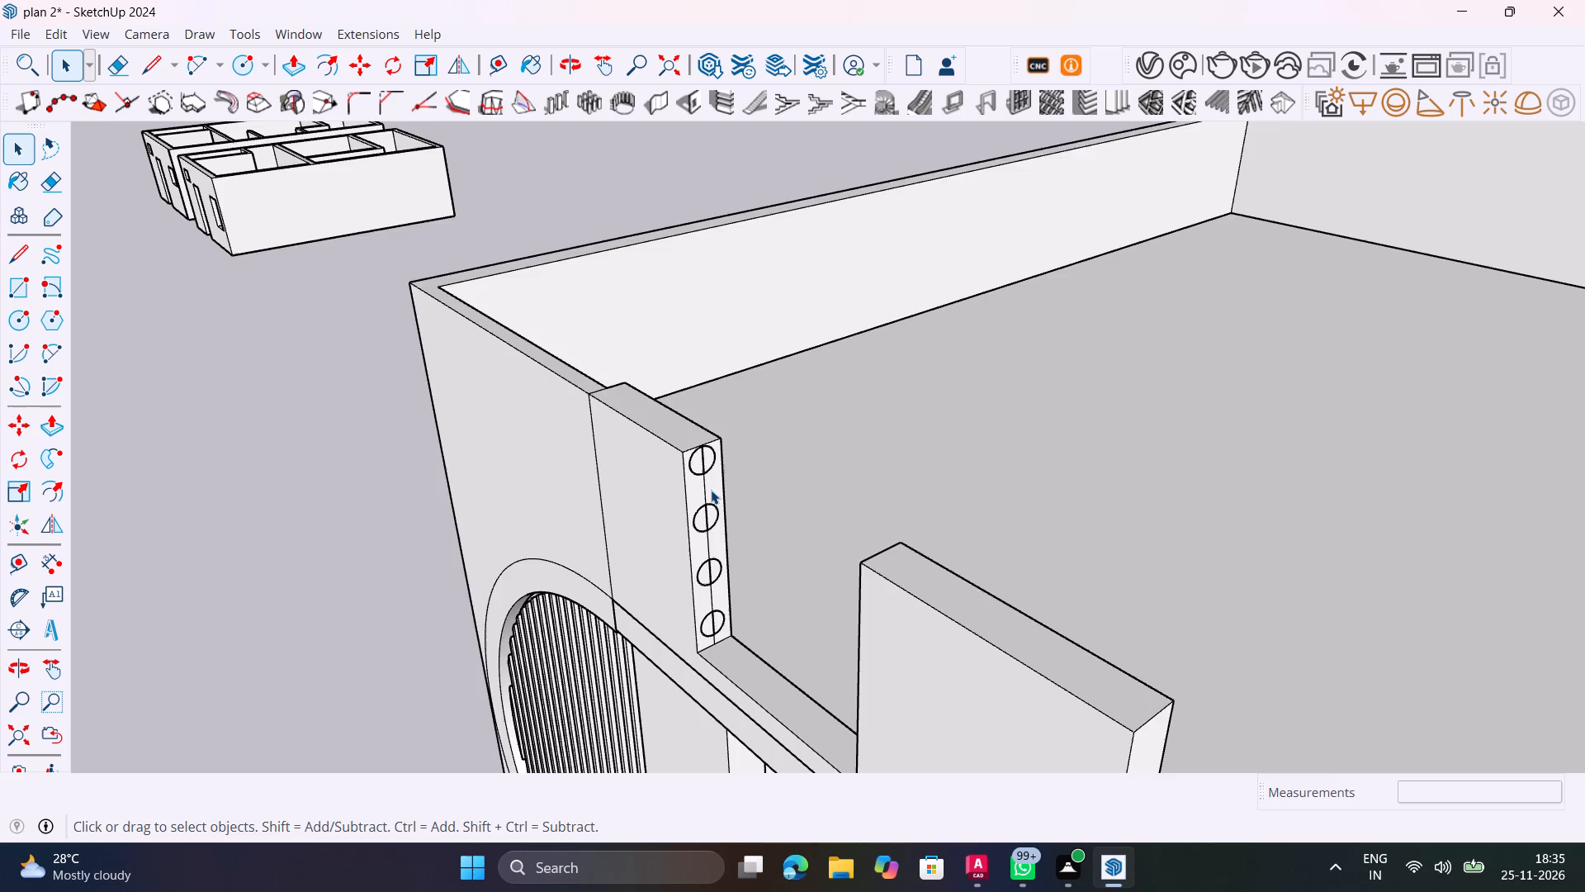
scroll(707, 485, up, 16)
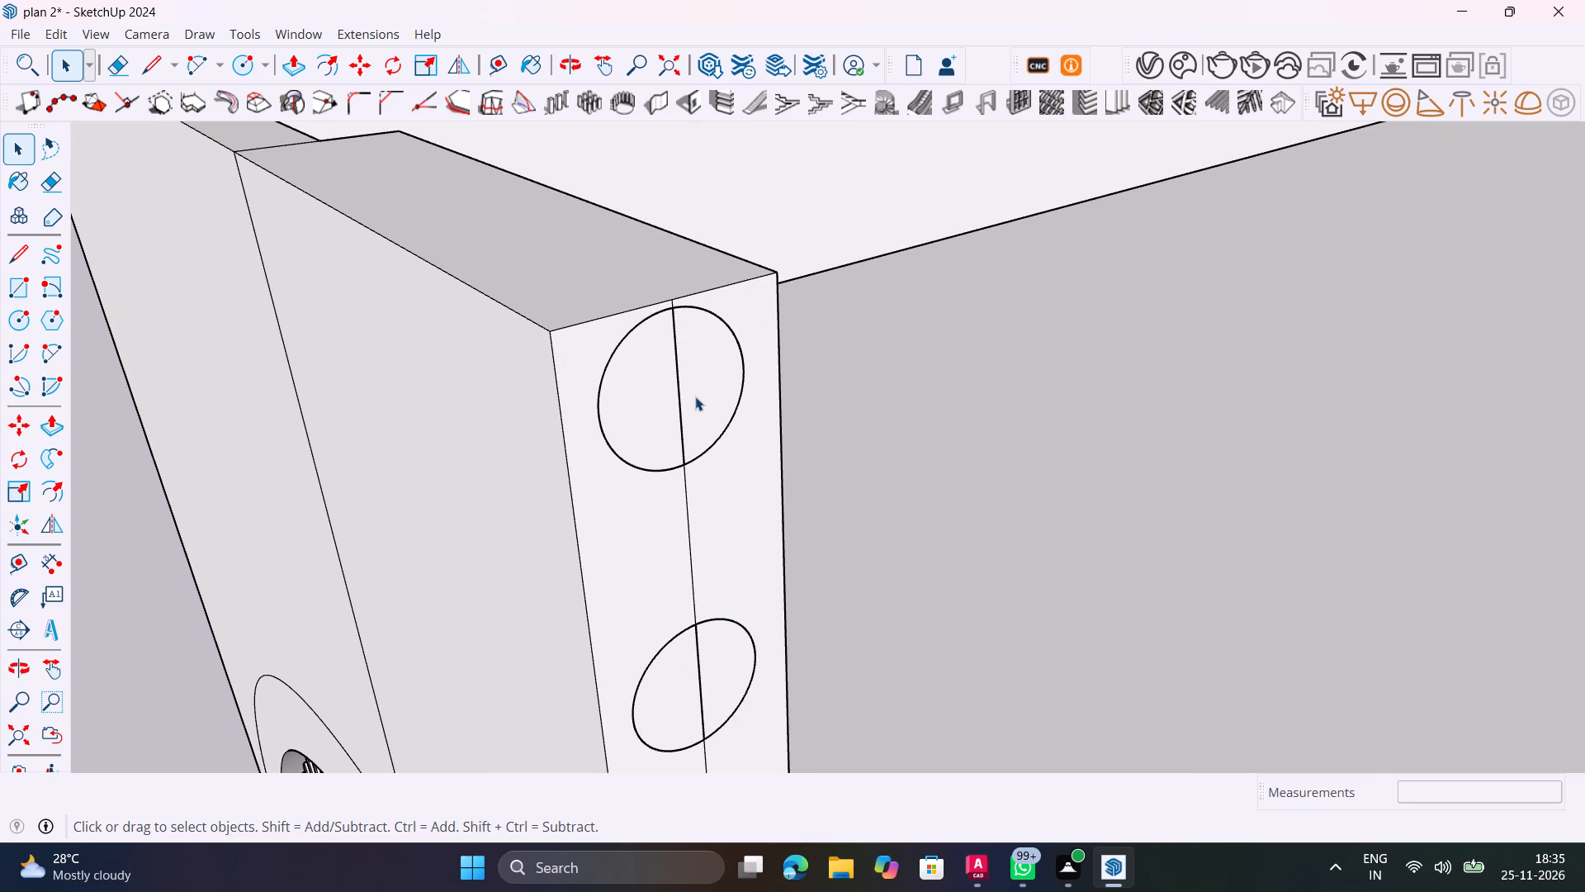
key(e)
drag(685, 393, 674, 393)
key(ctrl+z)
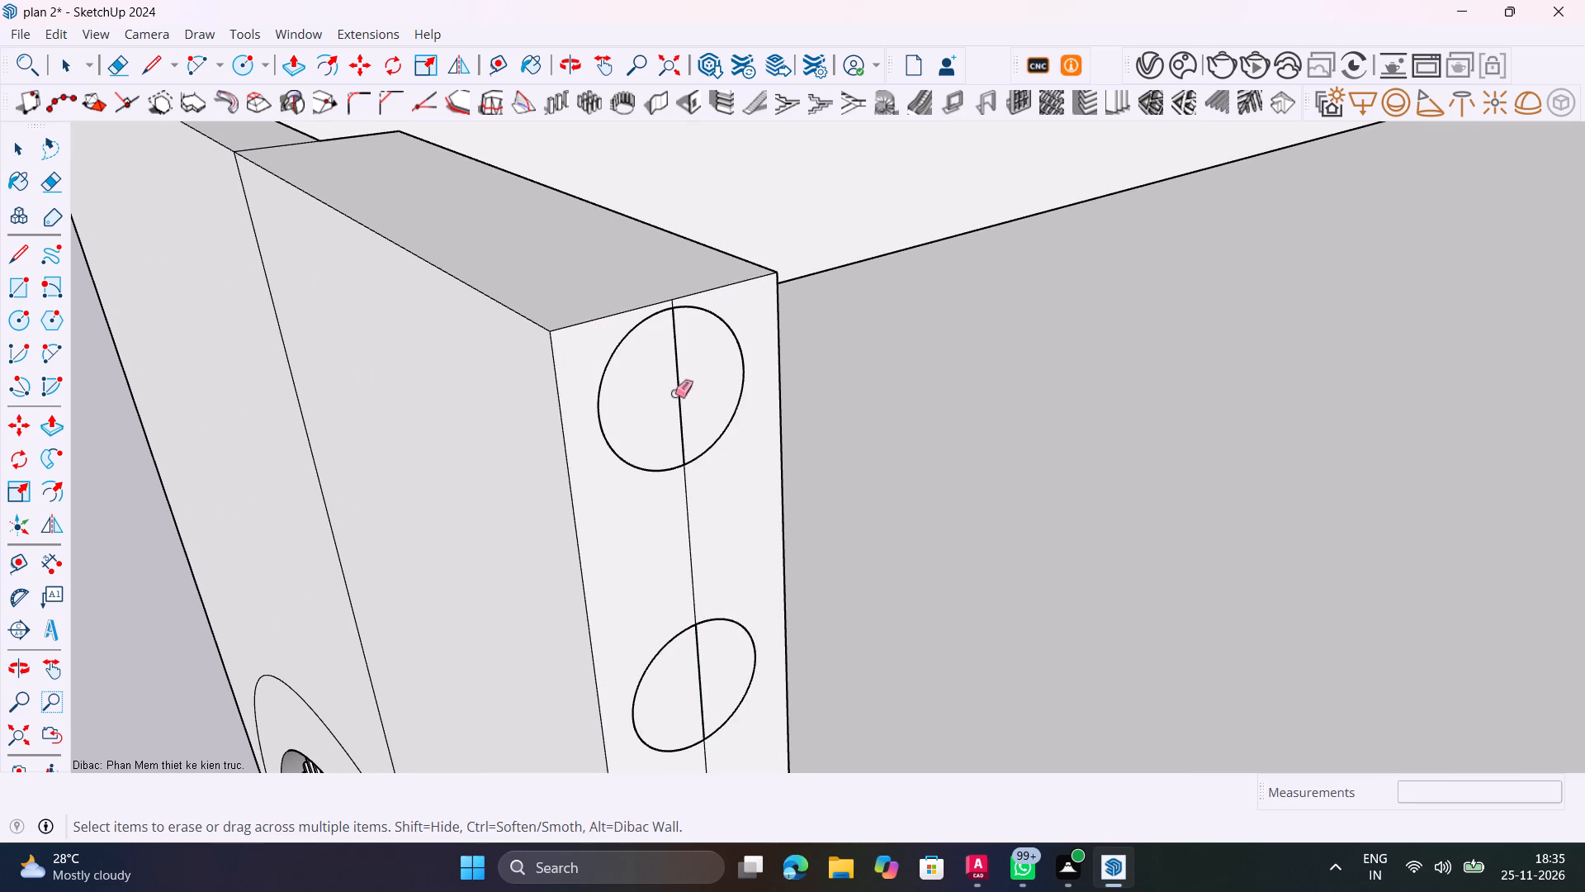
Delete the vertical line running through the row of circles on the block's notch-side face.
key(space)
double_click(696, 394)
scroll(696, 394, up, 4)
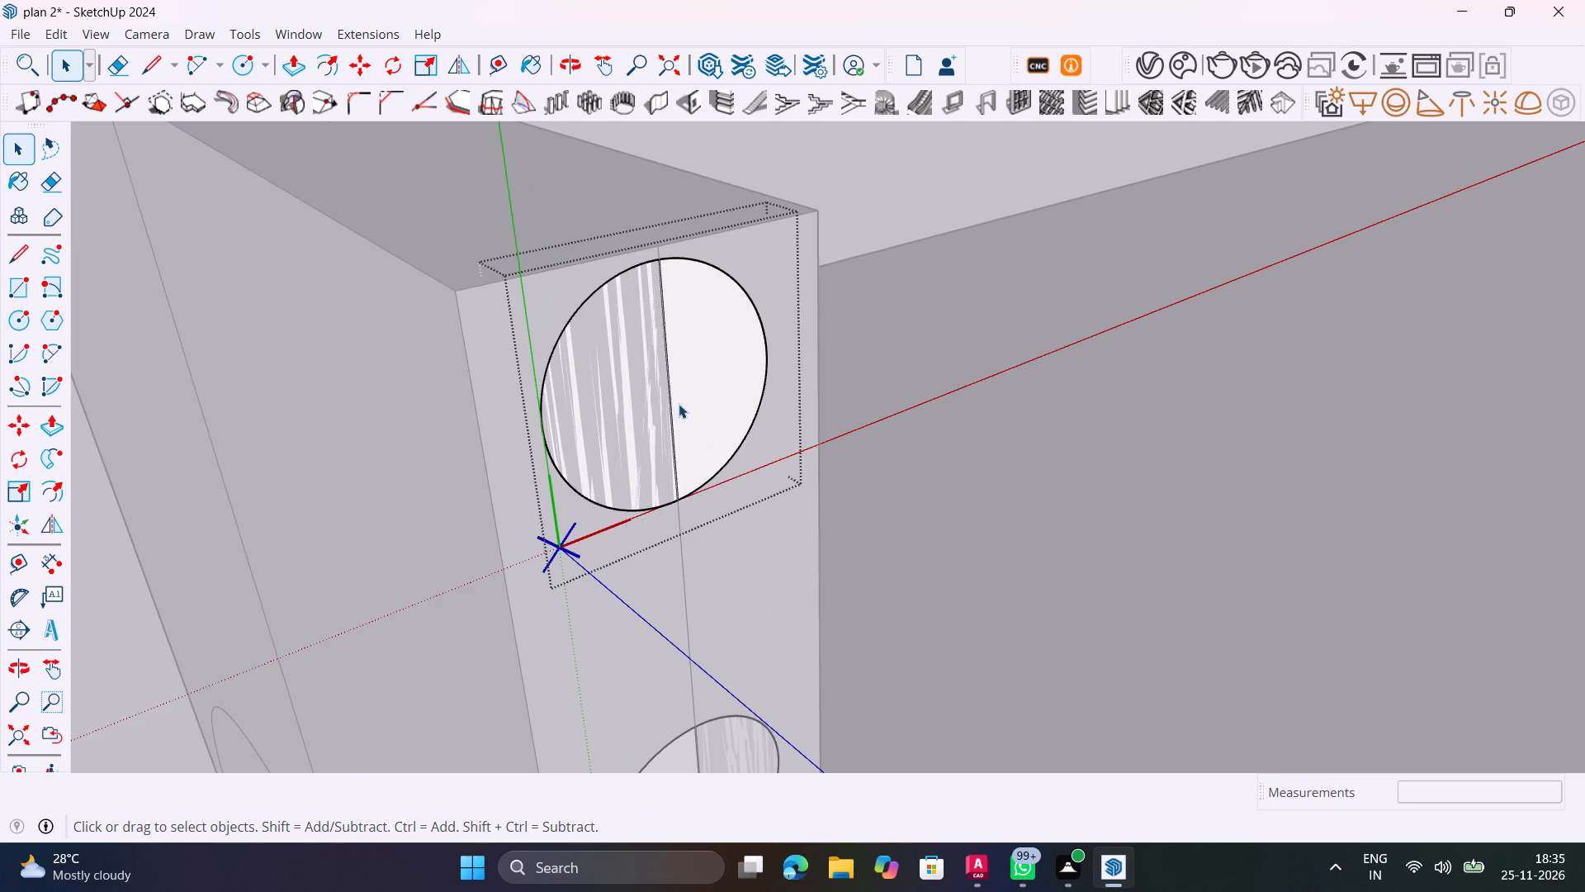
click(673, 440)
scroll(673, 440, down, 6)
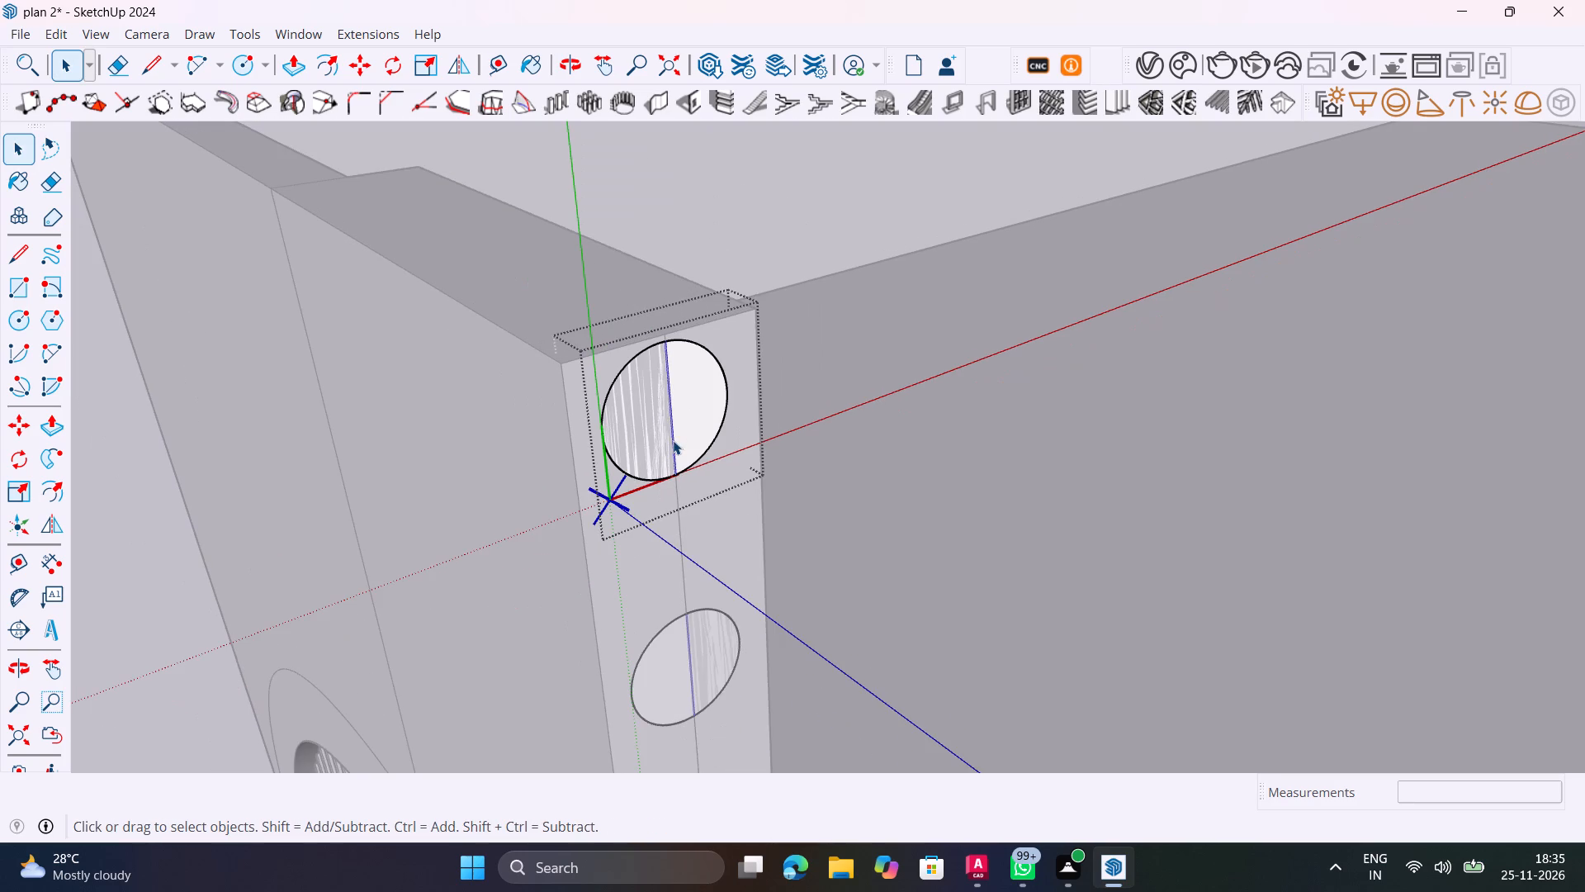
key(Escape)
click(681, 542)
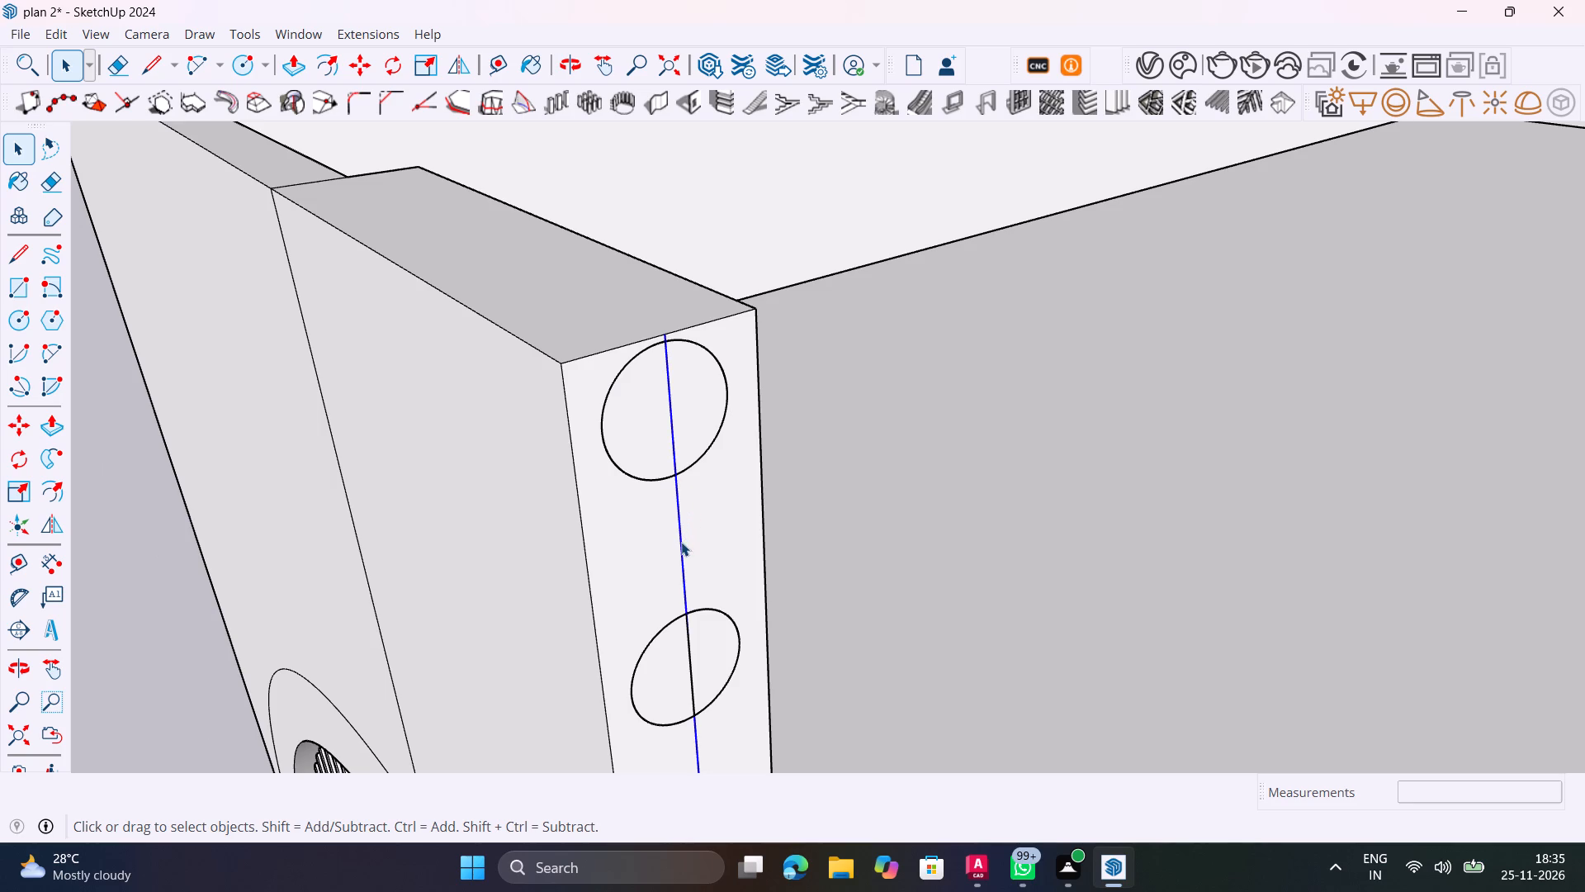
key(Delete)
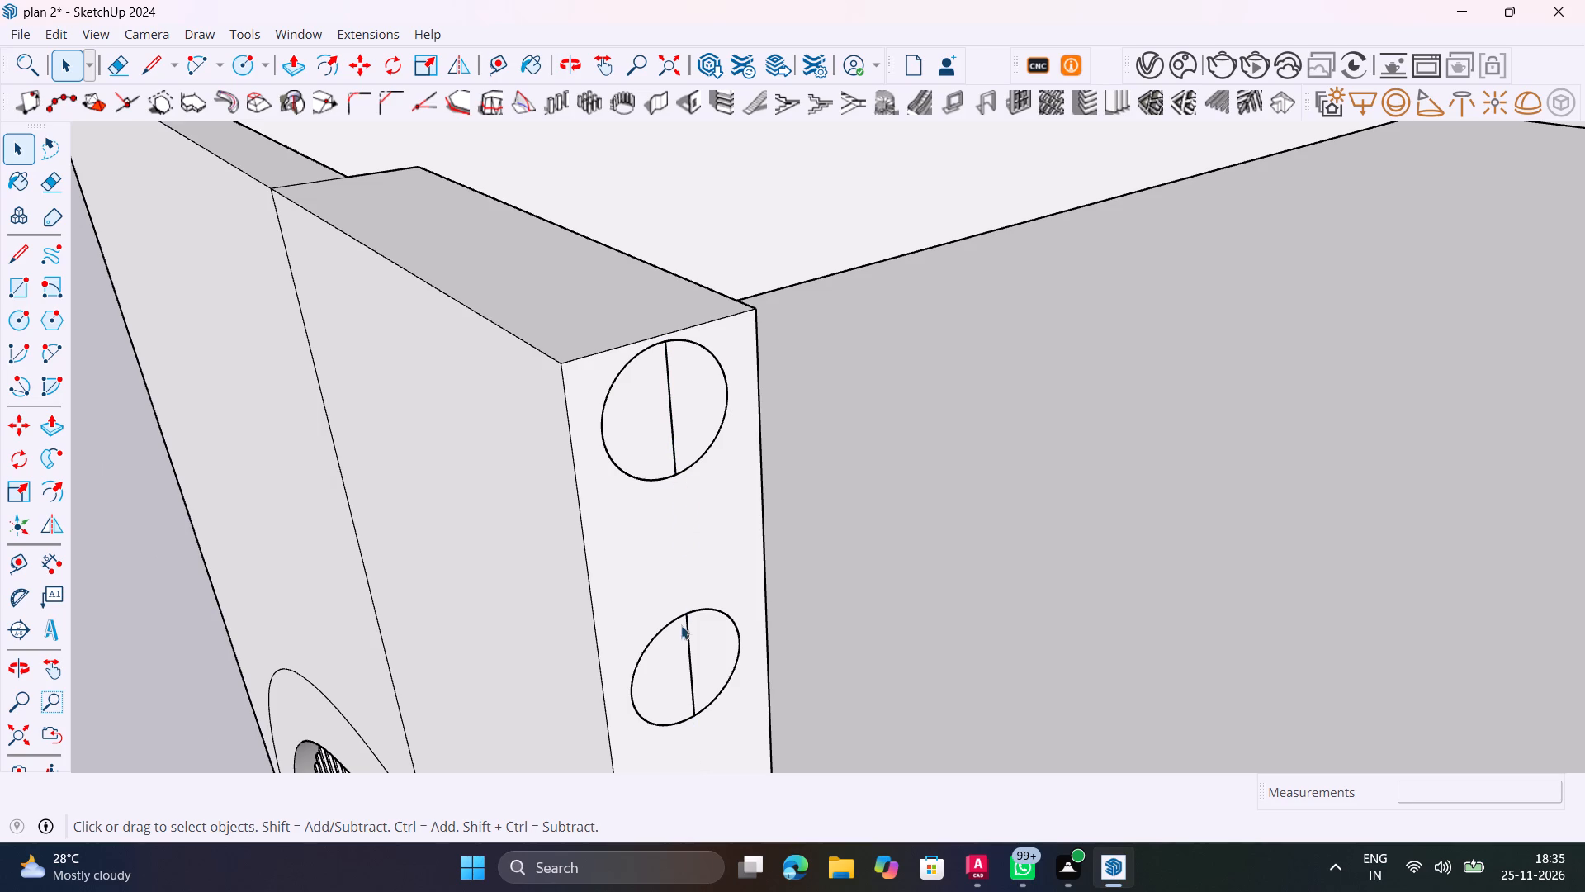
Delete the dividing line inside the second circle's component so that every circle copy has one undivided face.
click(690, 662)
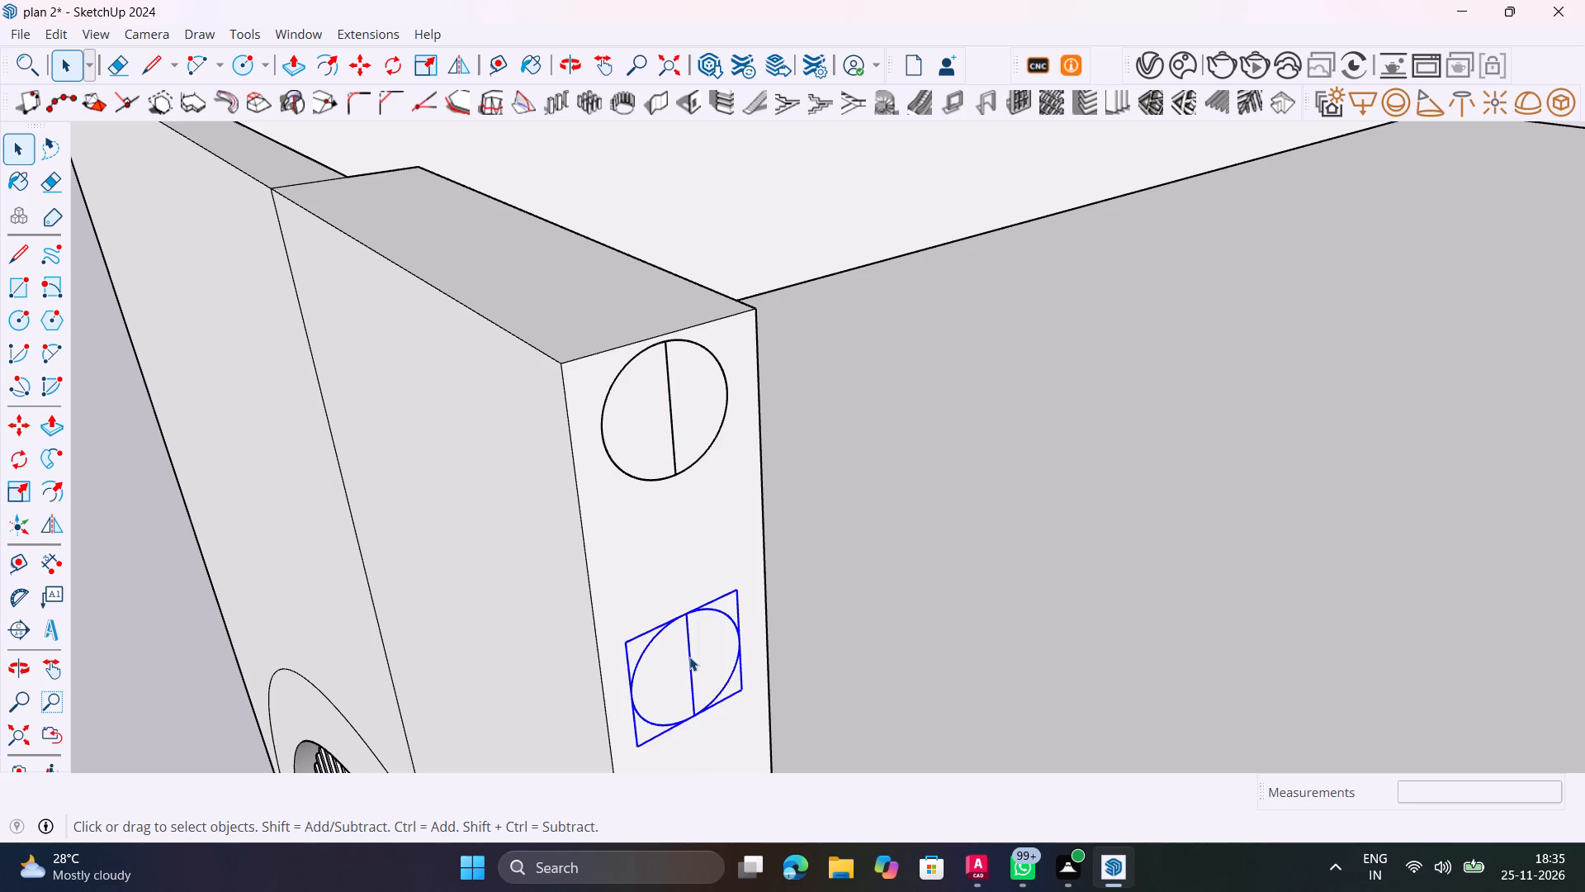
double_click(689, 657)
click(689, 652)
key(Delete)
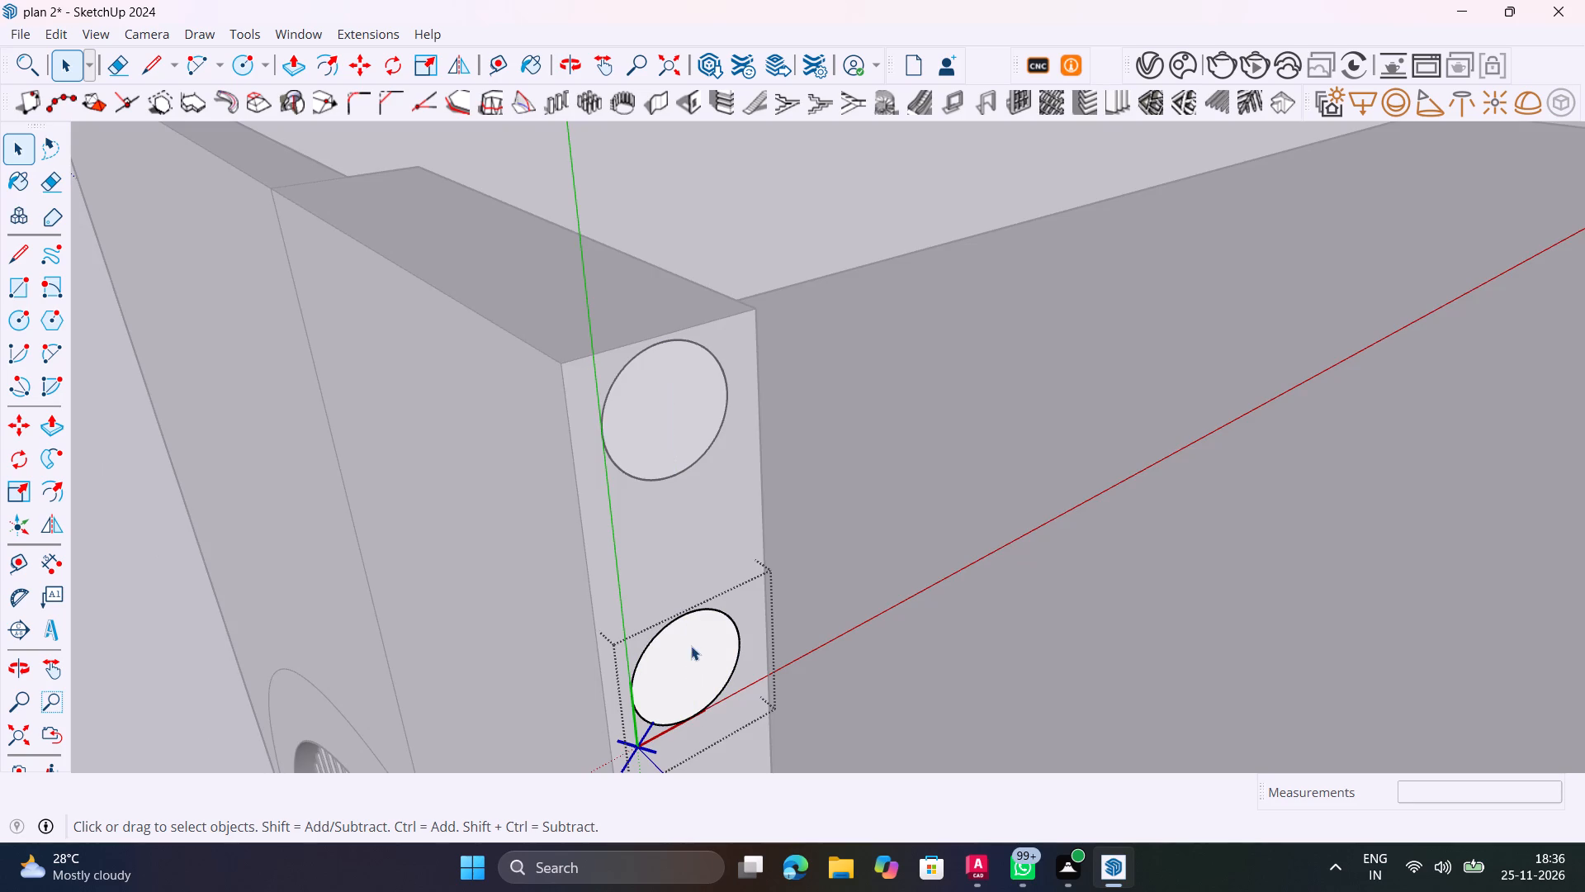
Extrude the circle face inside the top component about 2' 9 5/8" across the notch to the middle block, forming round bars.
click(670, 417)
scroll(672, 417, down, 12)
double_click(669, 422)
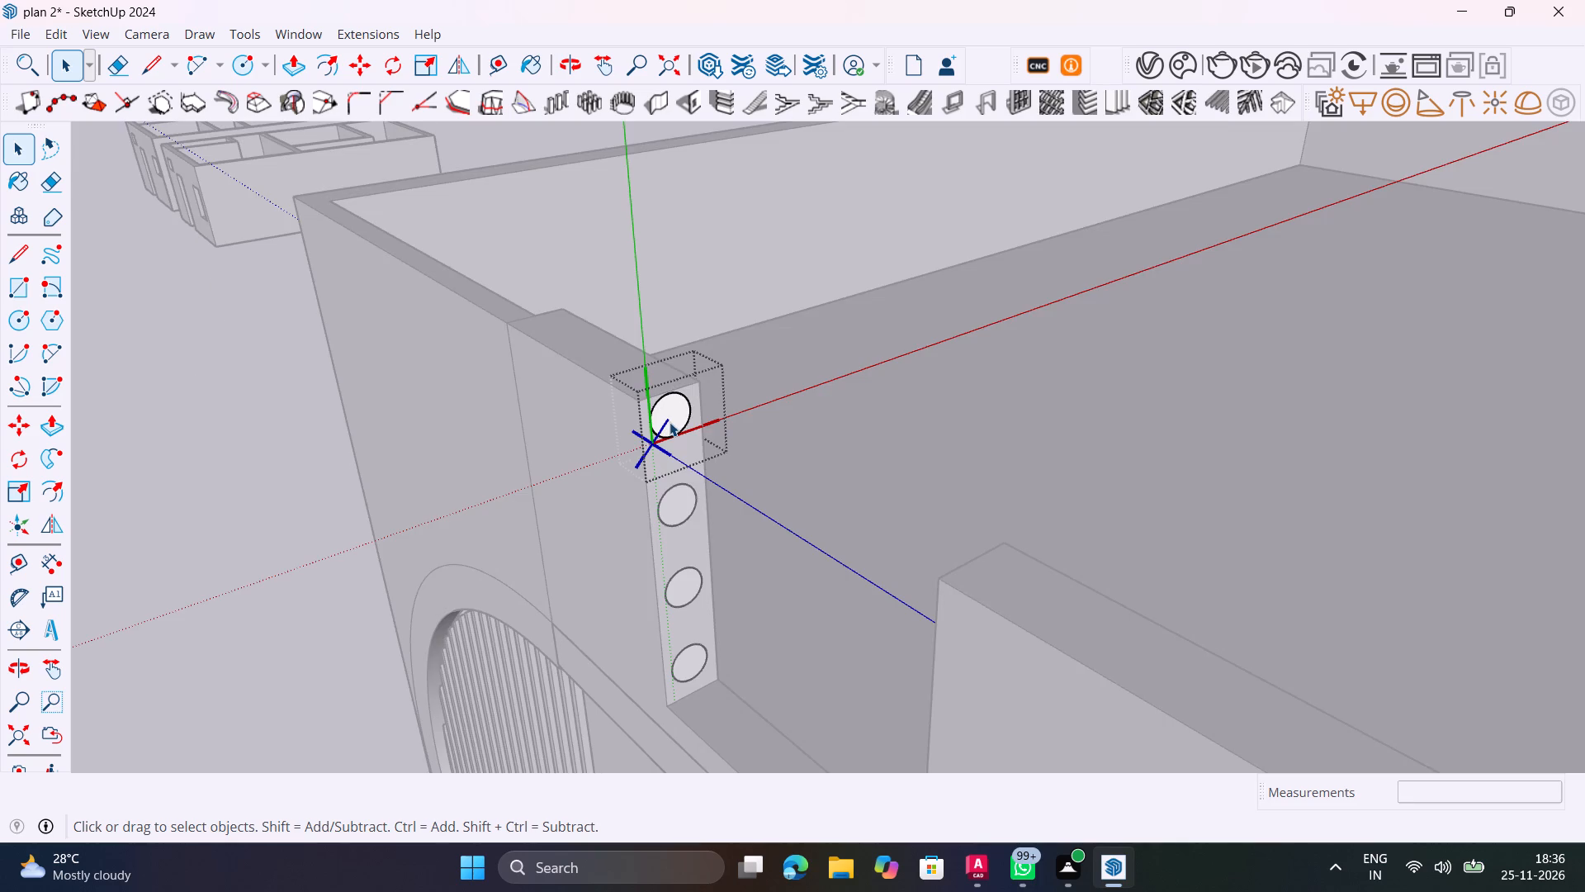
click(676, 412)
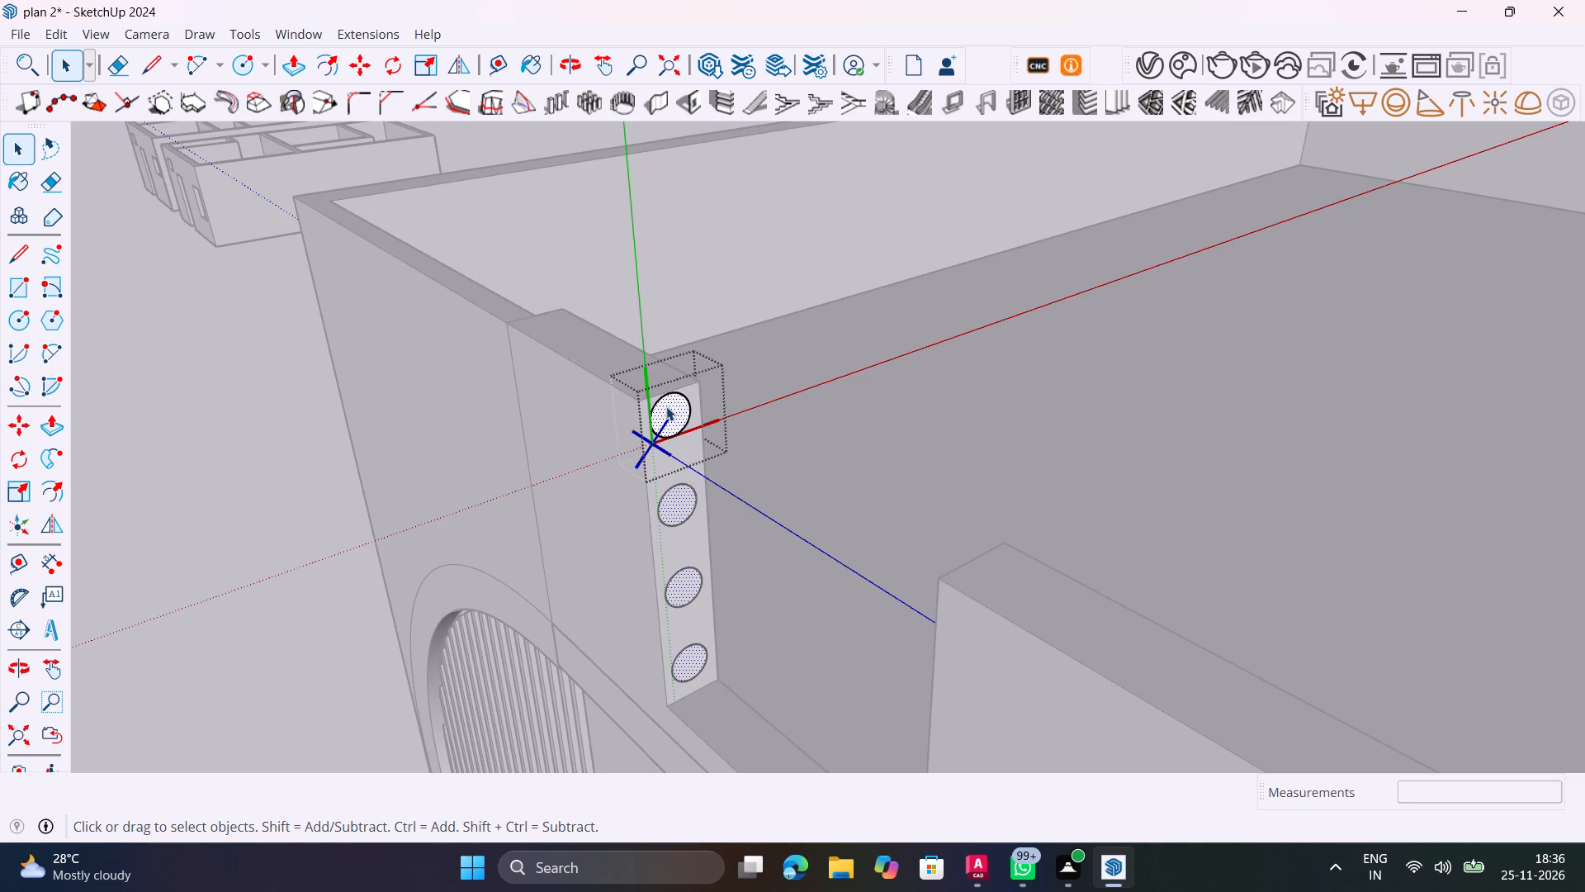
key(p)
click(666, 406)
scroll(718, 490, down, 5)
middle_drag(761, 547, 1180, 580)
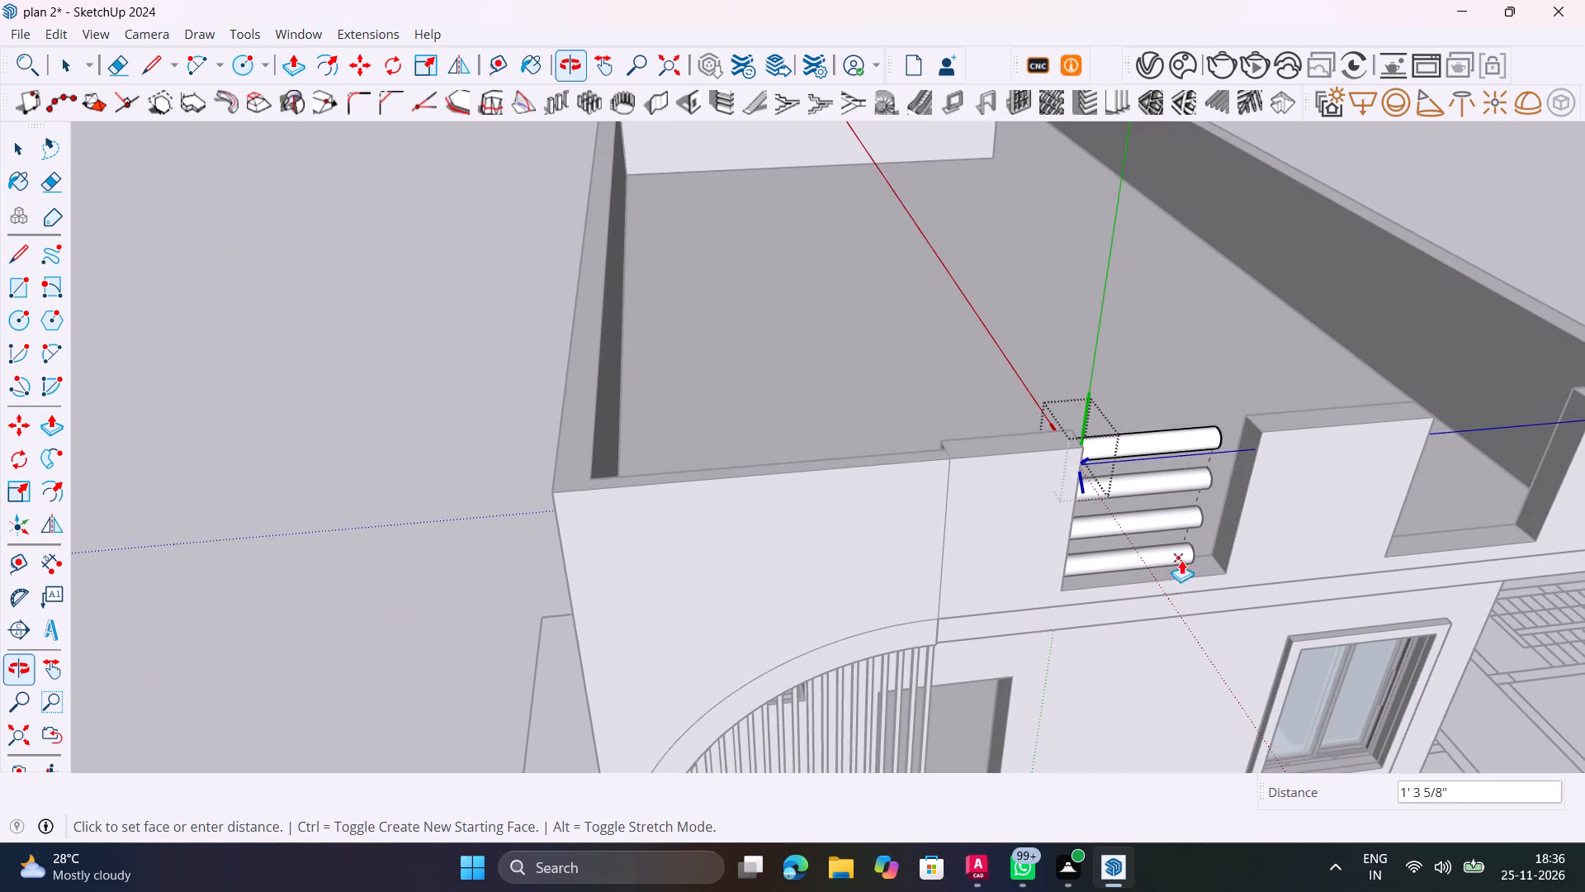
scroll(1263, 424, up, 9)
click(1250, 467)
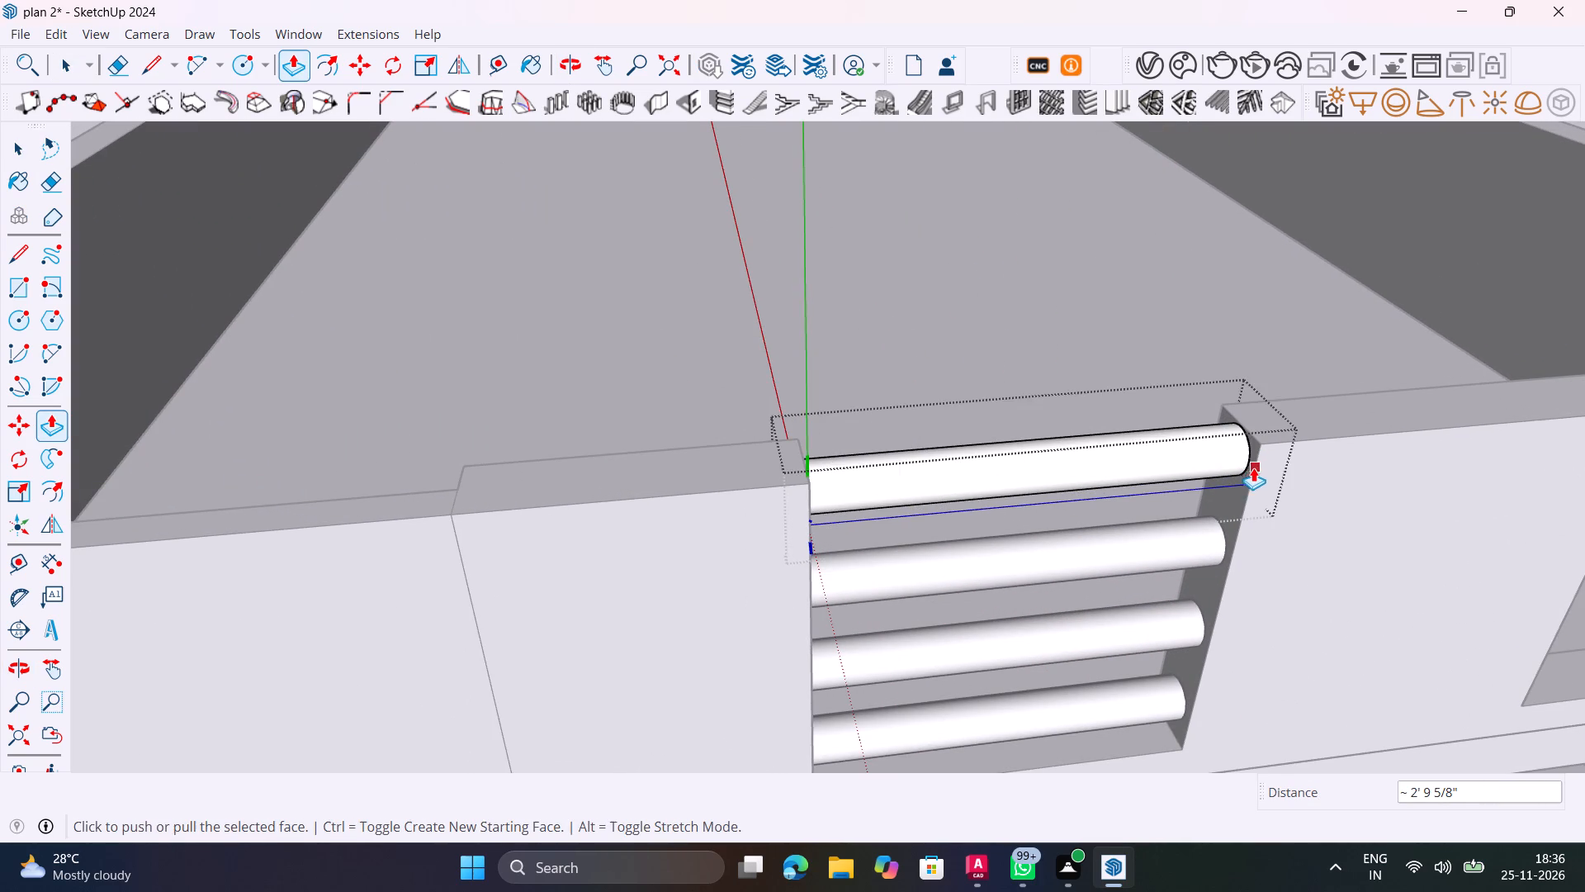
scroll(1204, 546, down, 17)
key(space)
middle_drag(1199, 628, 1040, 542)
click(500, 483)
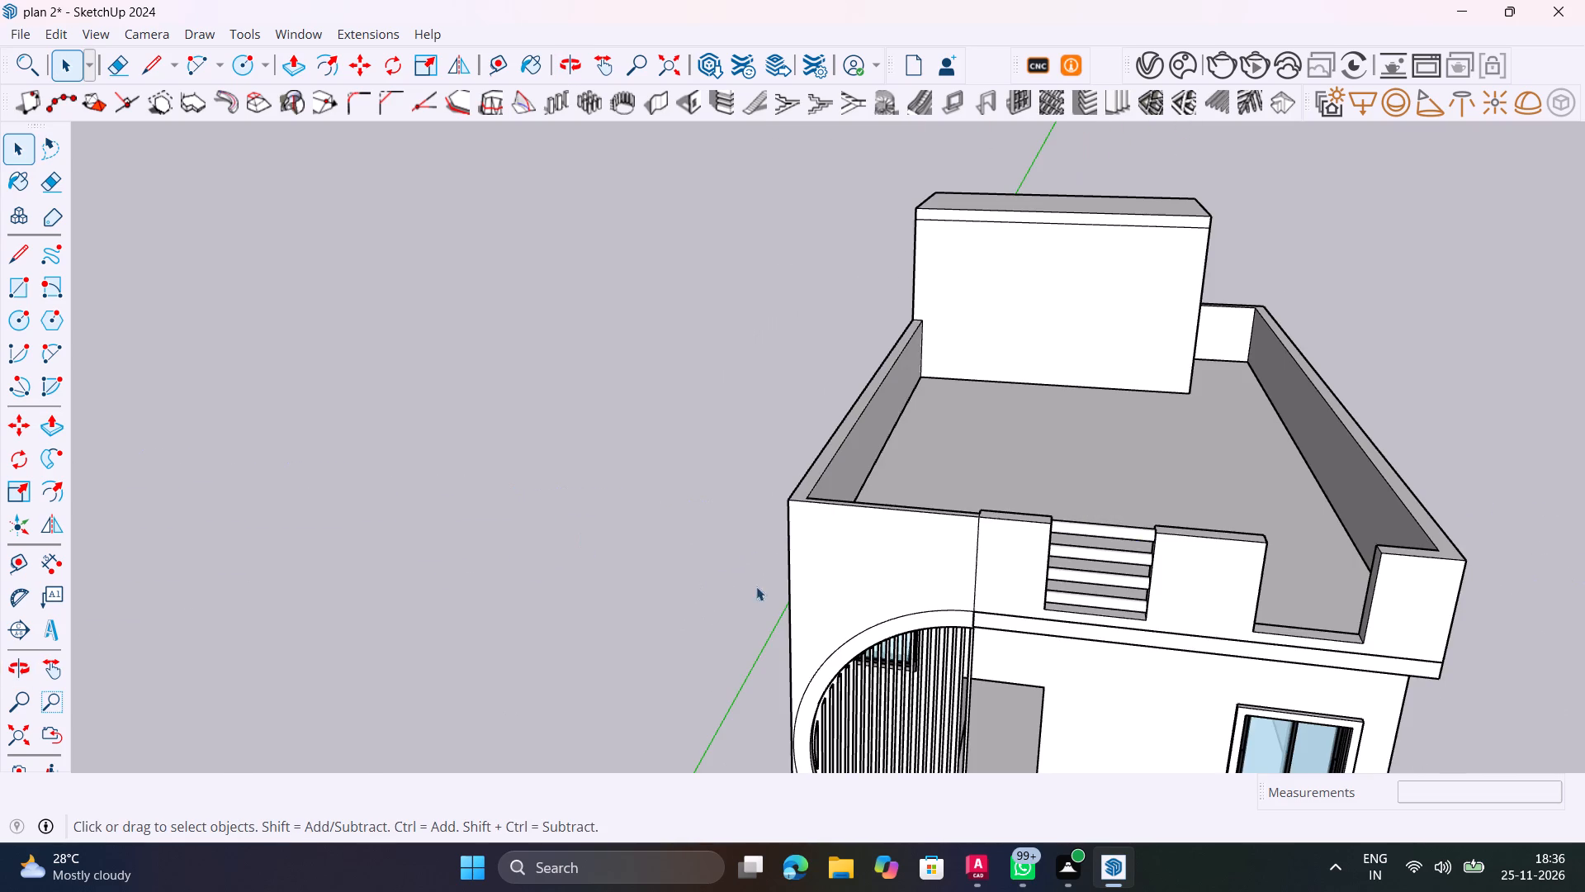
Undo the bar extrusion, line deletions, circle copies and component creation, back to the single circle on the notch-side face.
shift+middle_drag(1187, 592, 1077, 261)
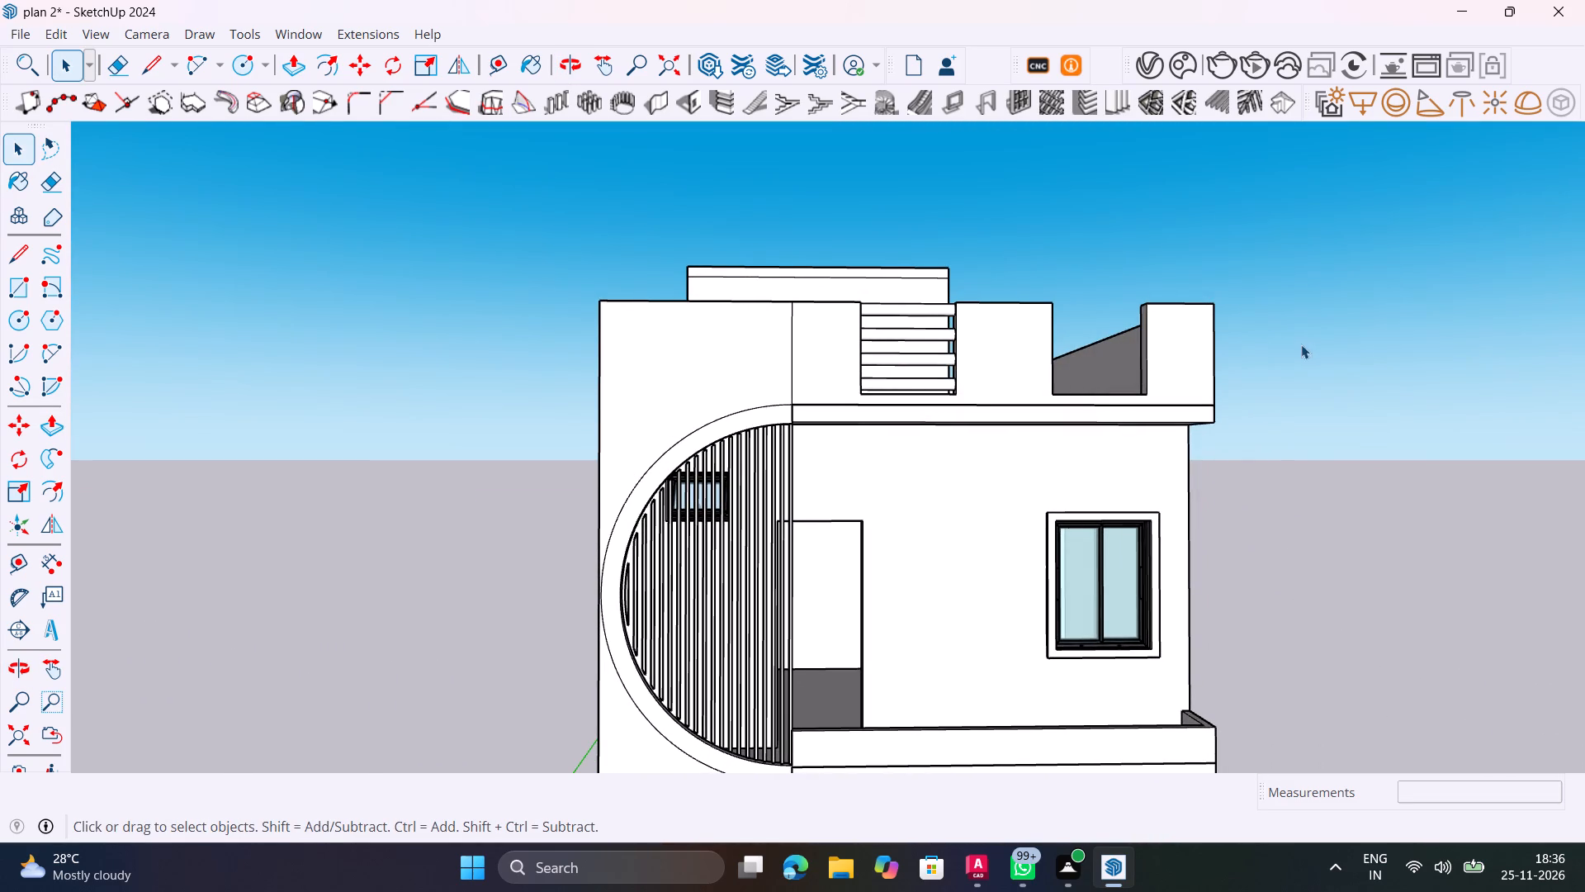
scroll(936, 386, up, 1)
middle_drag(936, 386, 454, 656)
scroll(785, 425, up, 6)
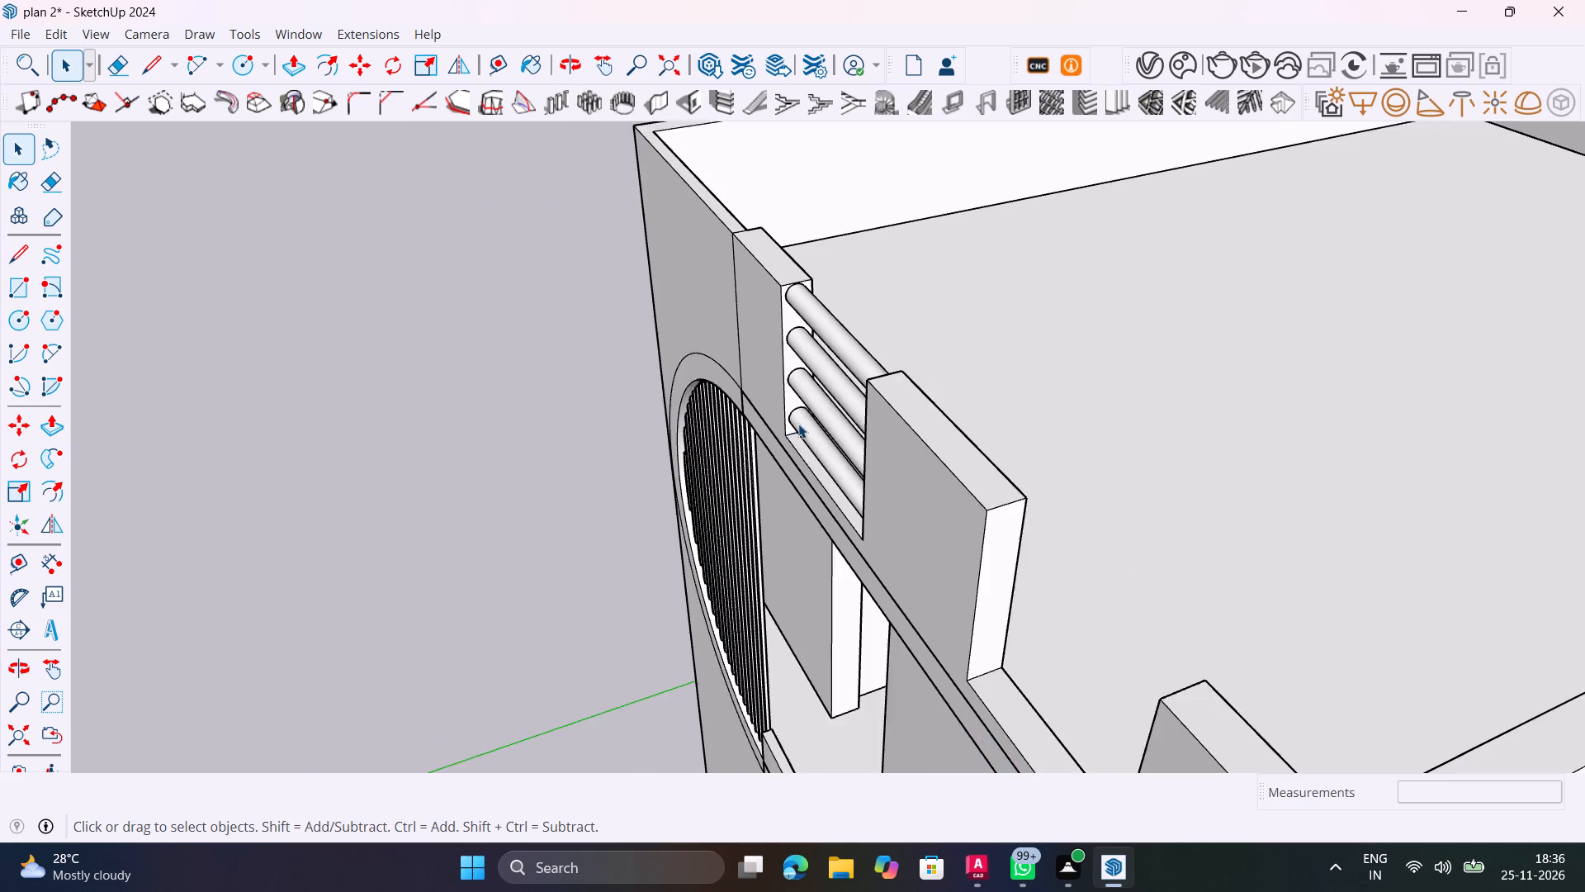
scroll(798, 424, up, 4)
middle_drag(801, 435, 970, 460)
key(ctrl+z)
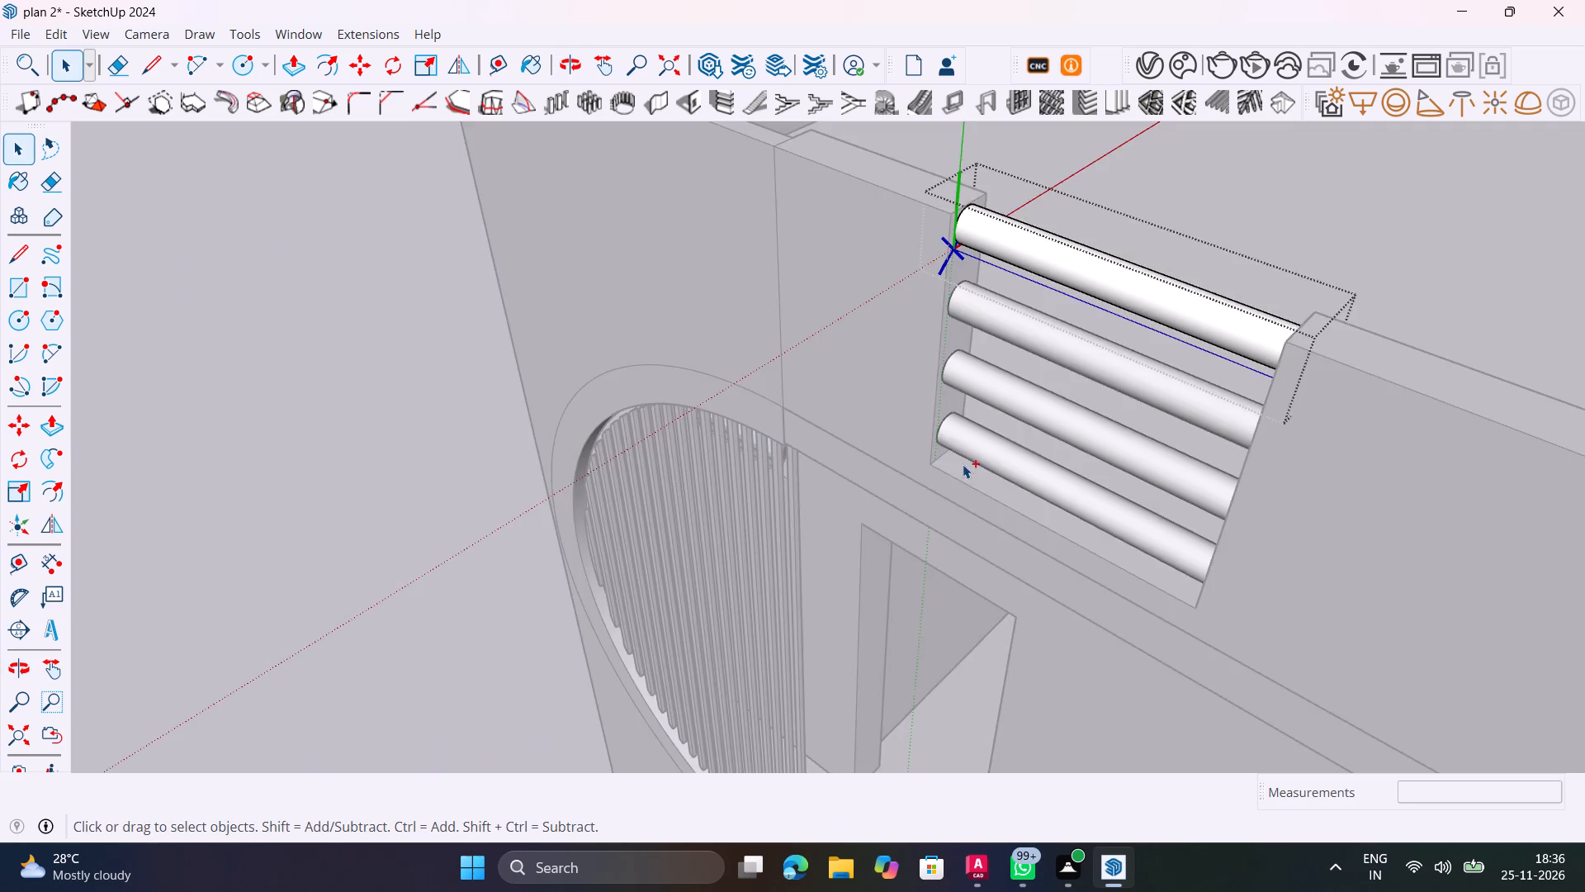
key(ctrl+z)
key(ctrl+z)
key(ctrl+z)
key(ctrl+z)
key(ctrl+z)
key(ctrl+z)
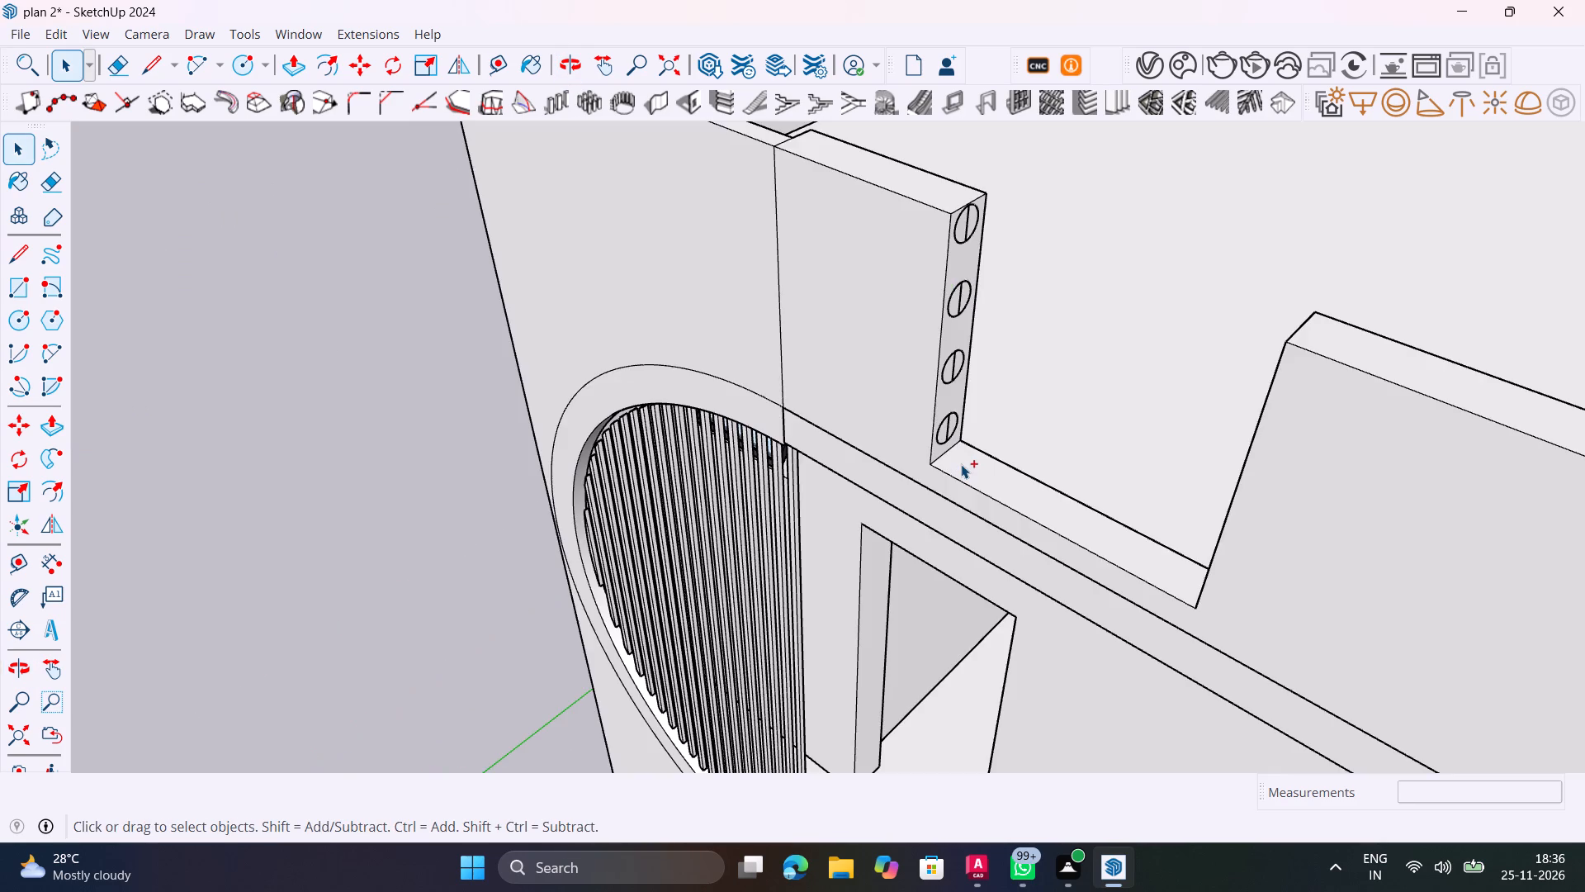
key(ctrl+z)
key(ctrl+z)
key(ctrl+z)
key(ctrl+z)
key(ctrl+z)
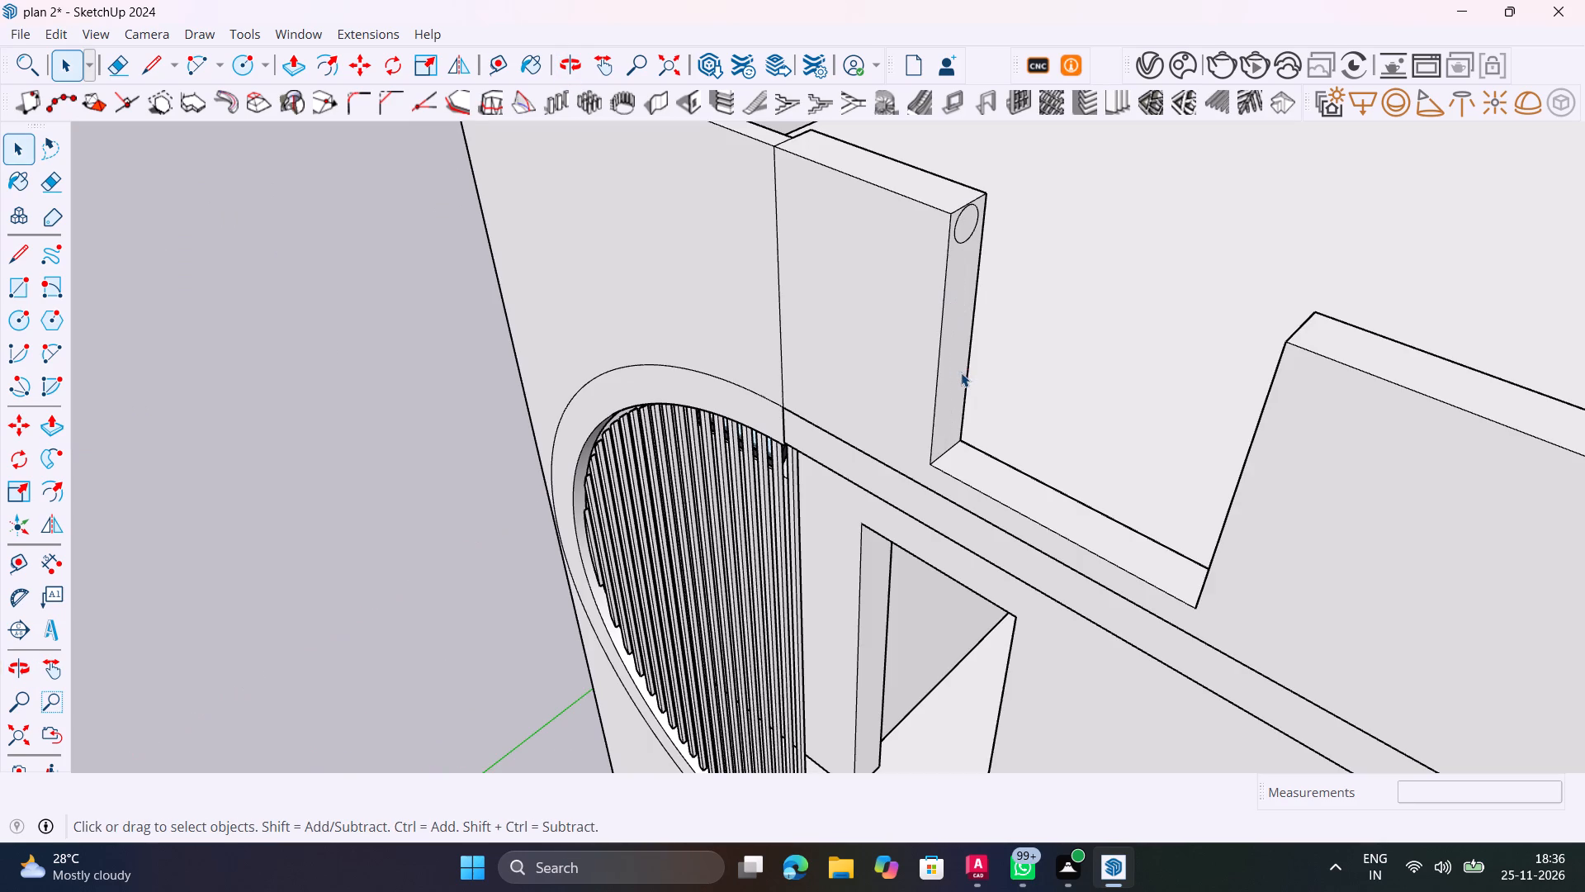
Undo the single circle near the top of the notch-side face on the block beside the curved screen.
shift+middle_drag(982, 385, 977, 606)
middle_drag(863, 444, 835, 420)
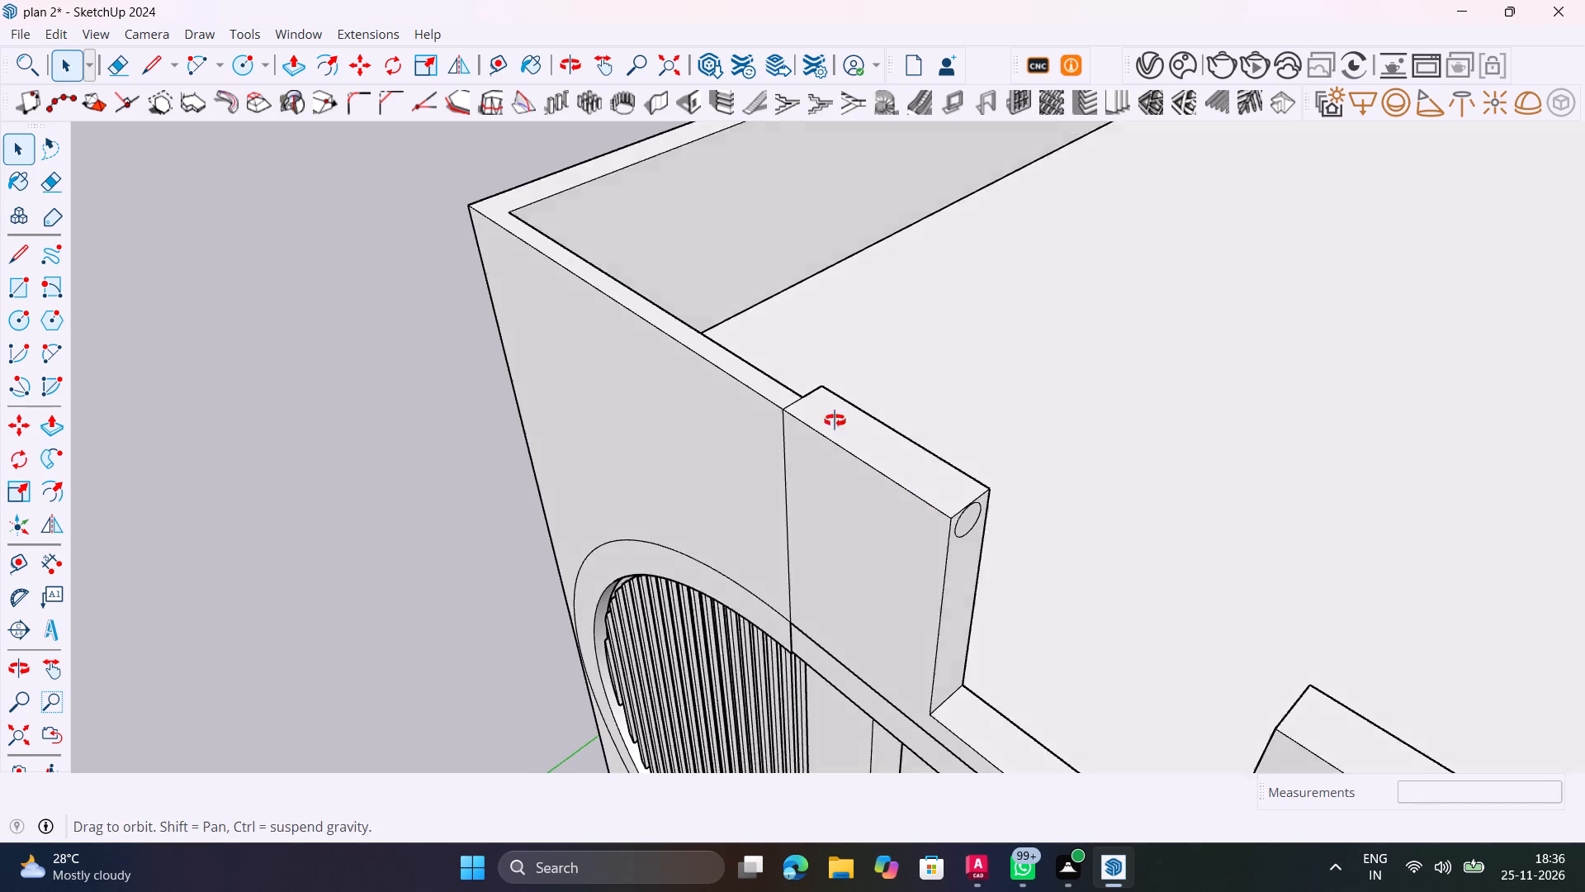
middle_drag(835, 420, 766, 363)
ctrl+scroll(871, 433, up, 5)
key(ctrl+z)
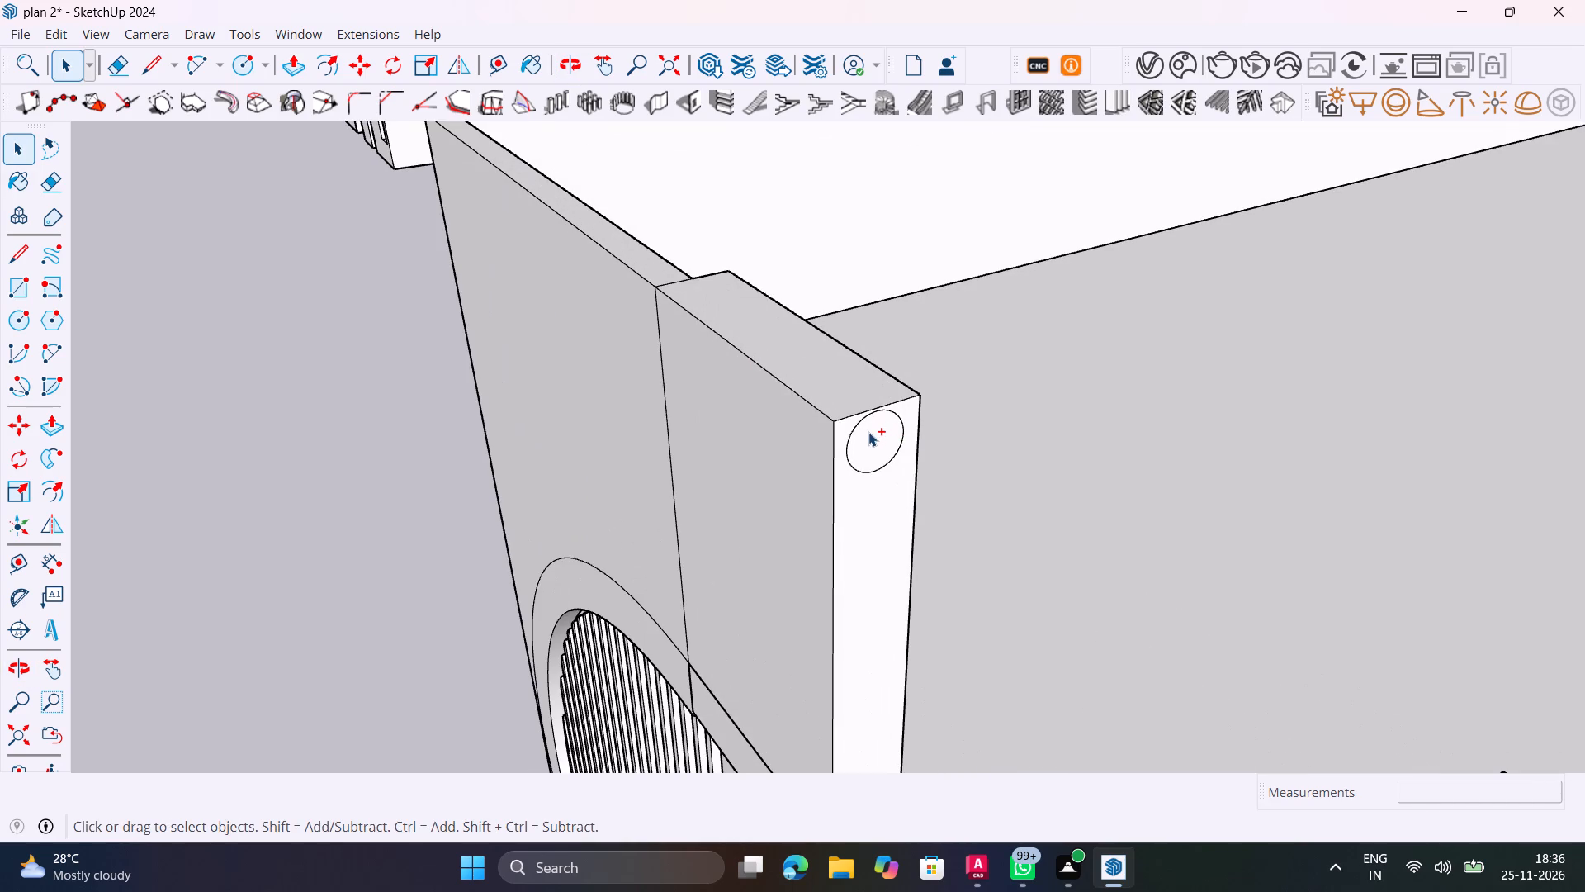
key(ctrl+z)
Draw a circle of 1" radius near the top of the notch-side face on the block beside the curved screen.
scroll(897, 434, up, 6)
key(c)
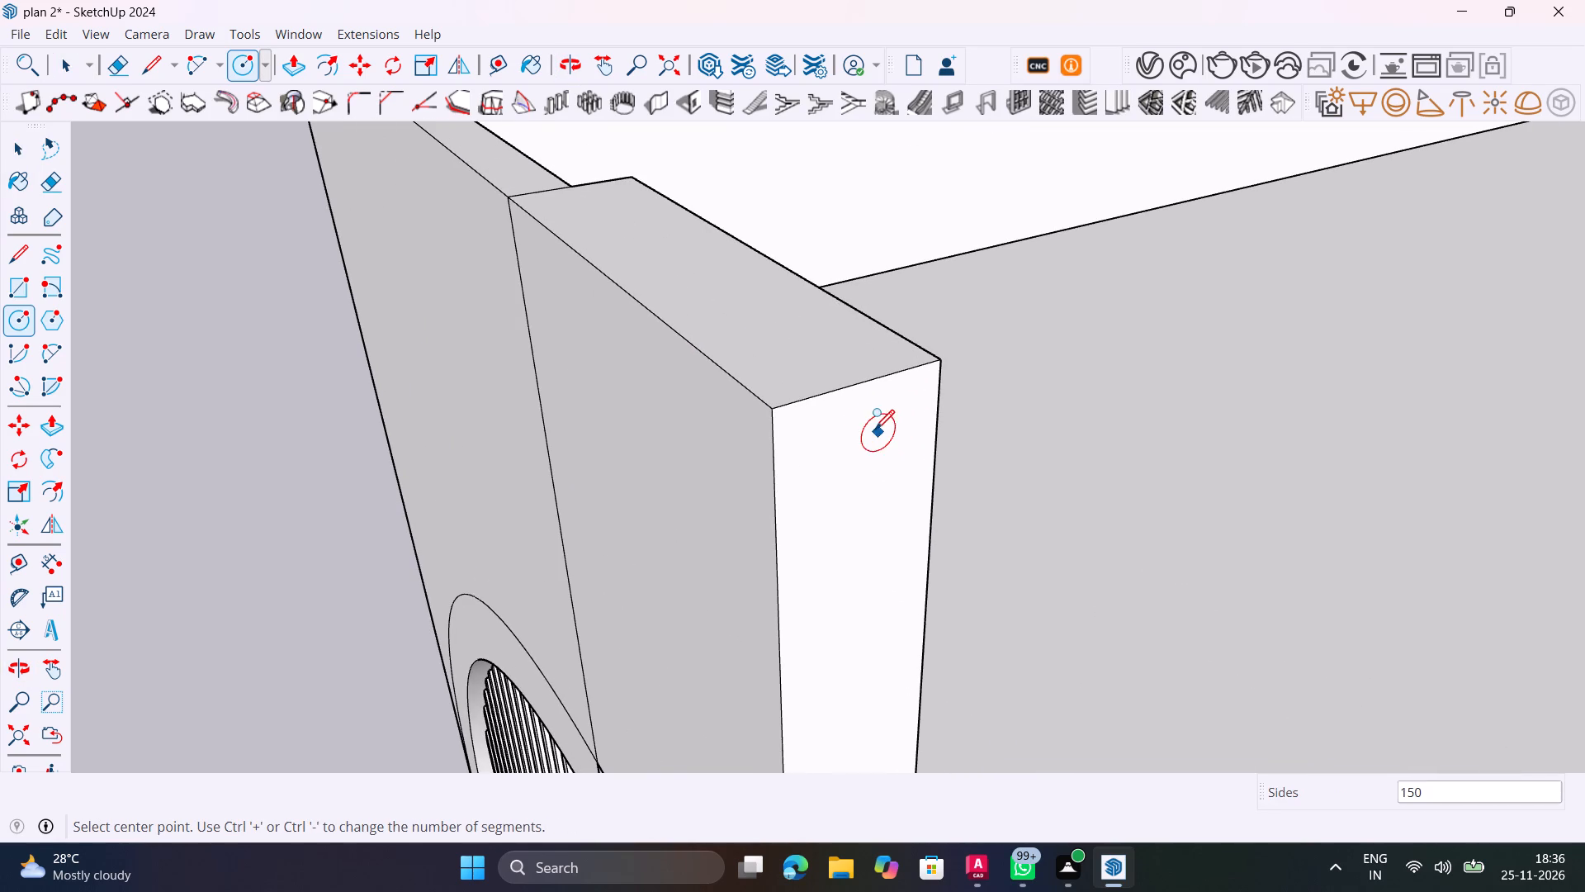
click(868, 423)
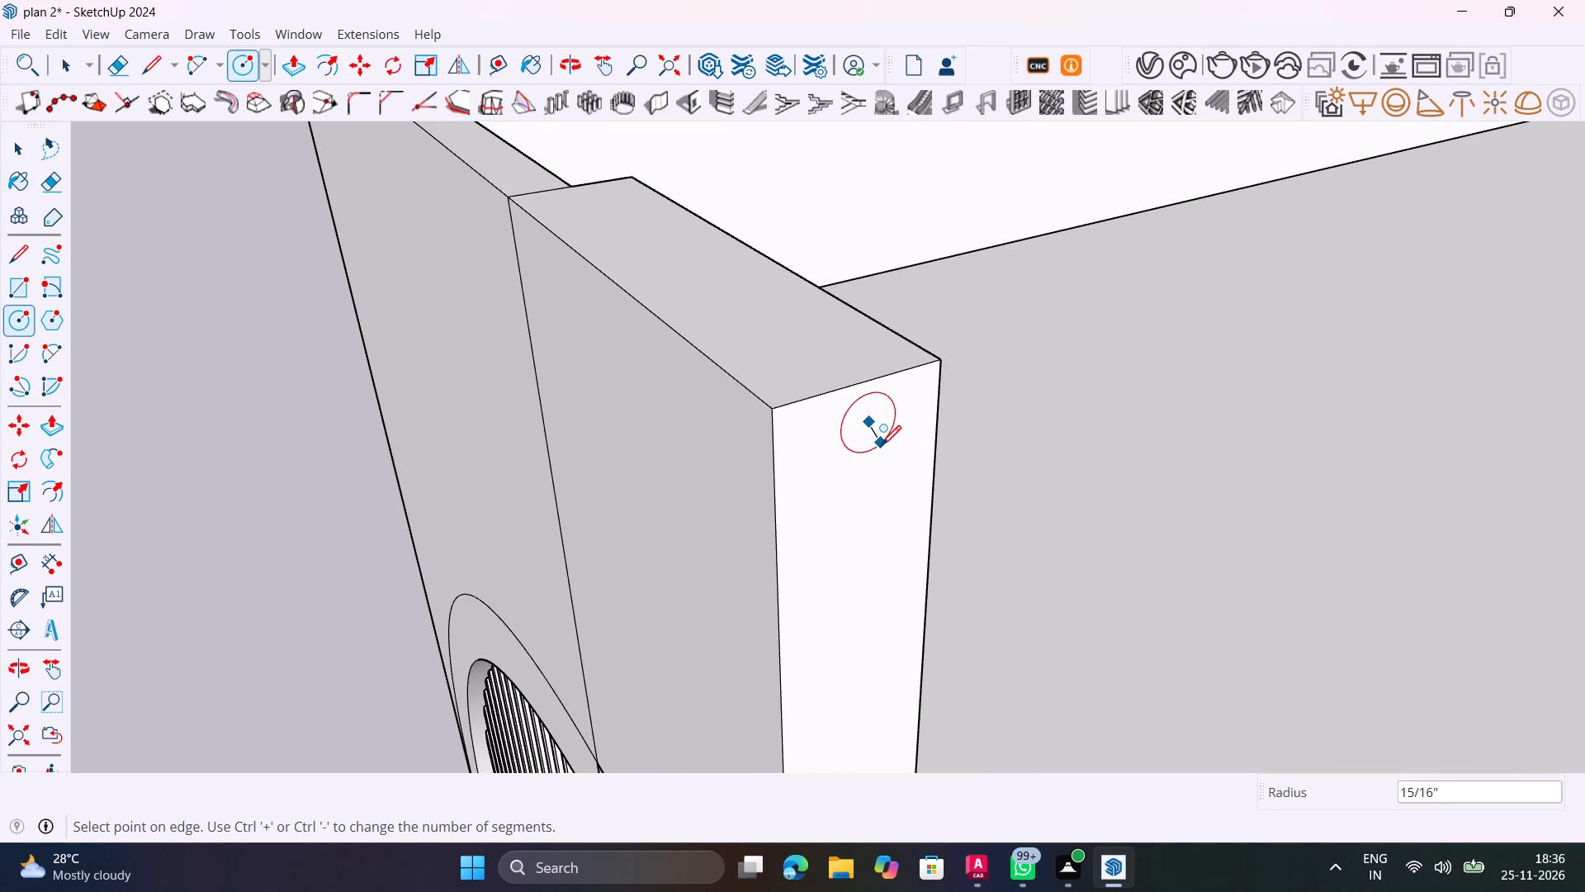
text(1")
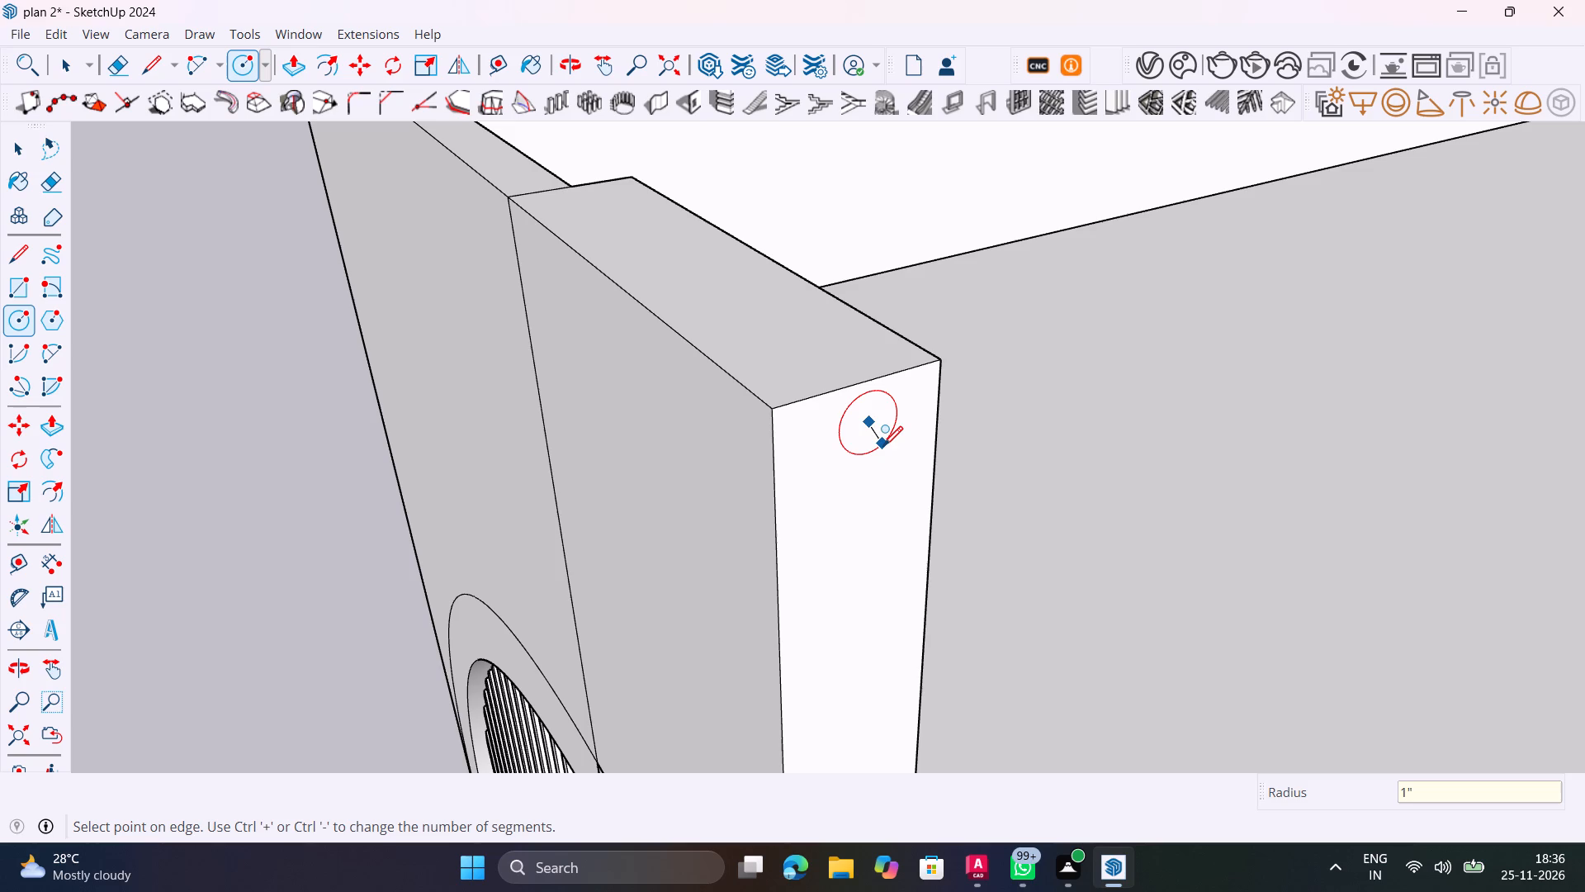
key(Return)
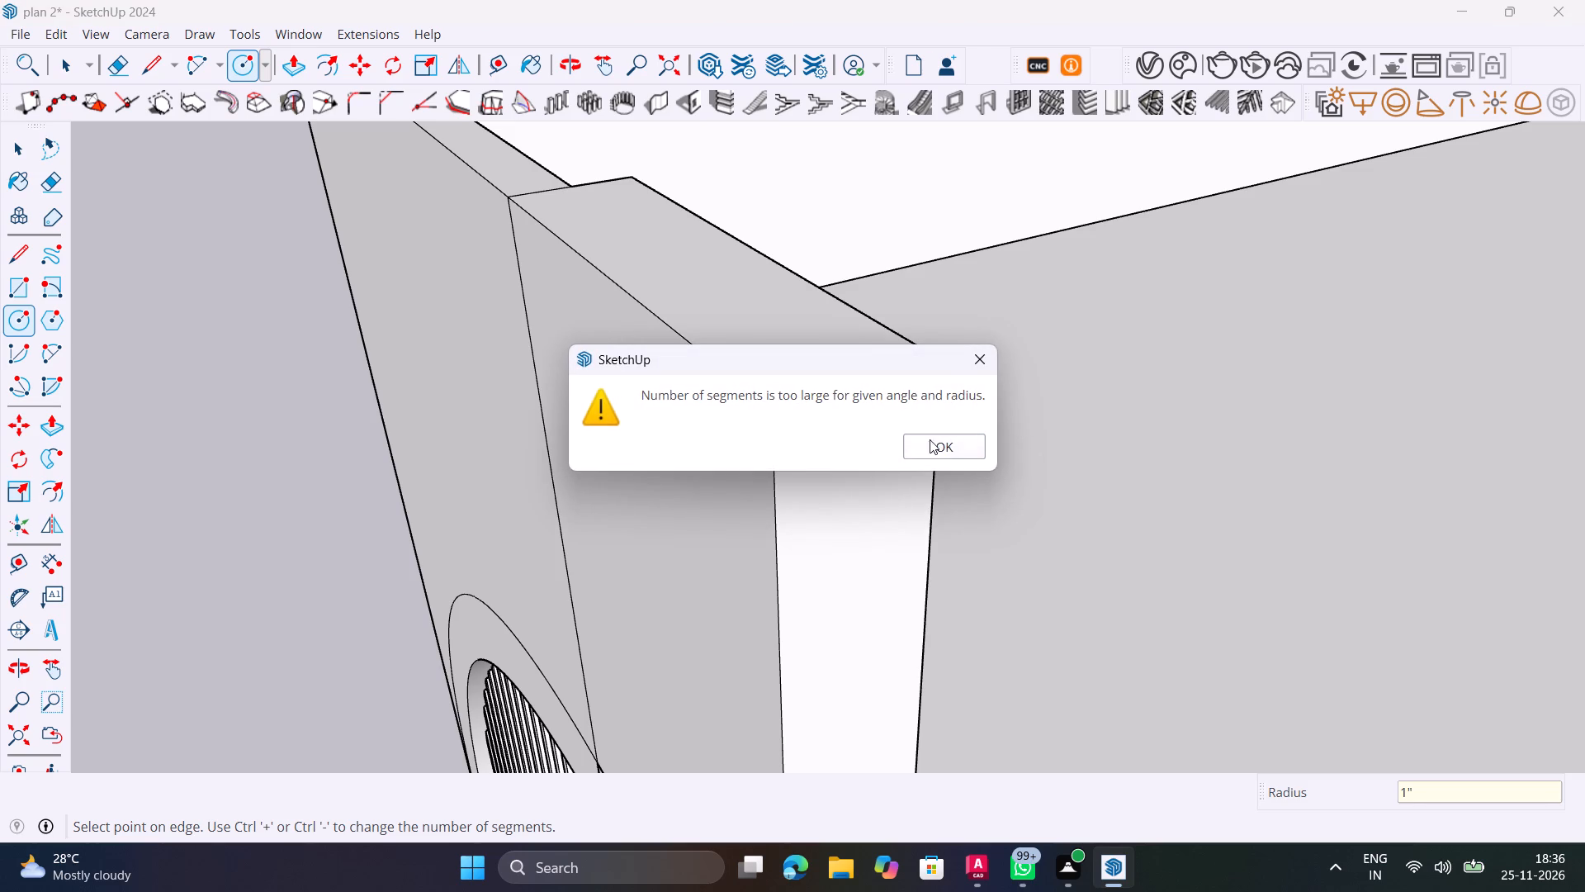
click(941, 448)
key(Escape)
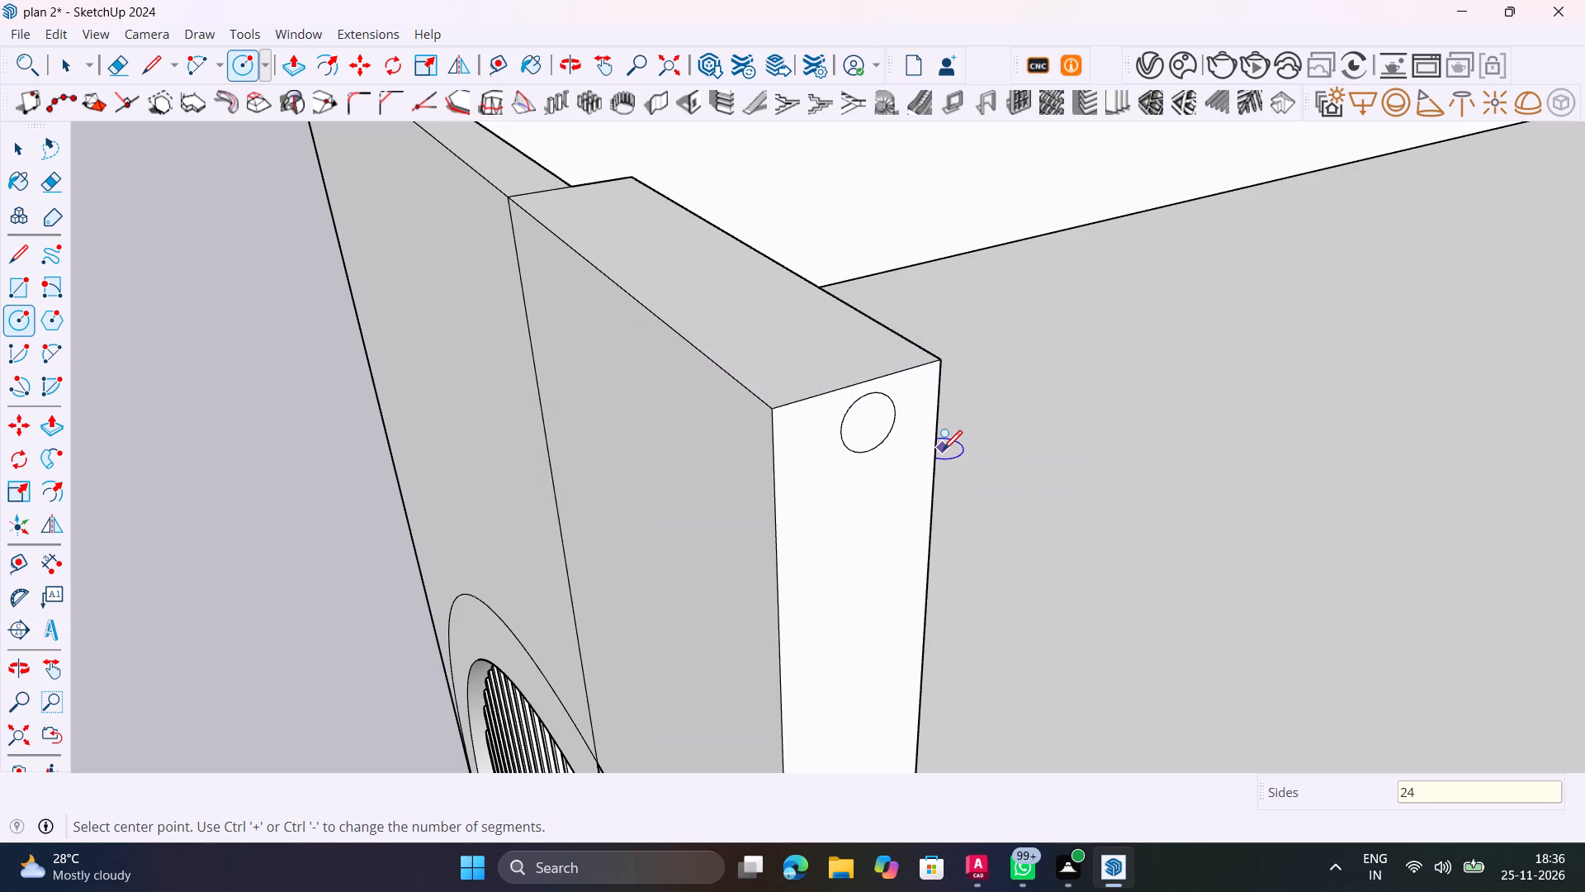
Make the circle's face and edge into a component that replaces the selection.
key(space)
double_click(859, 426)
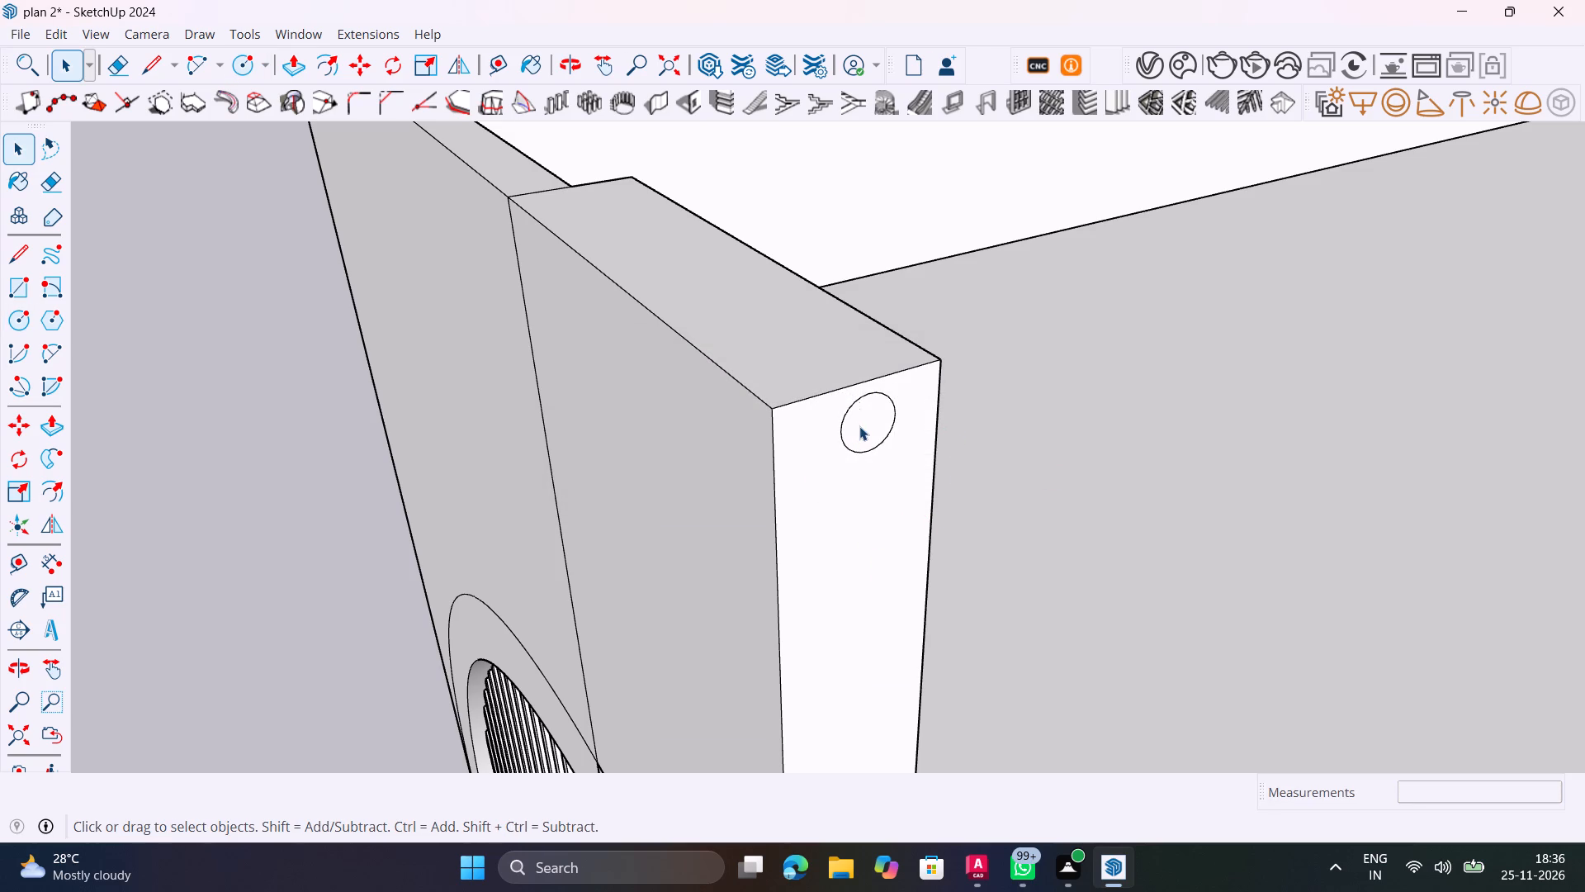
click(858, 426)
key(Delete)
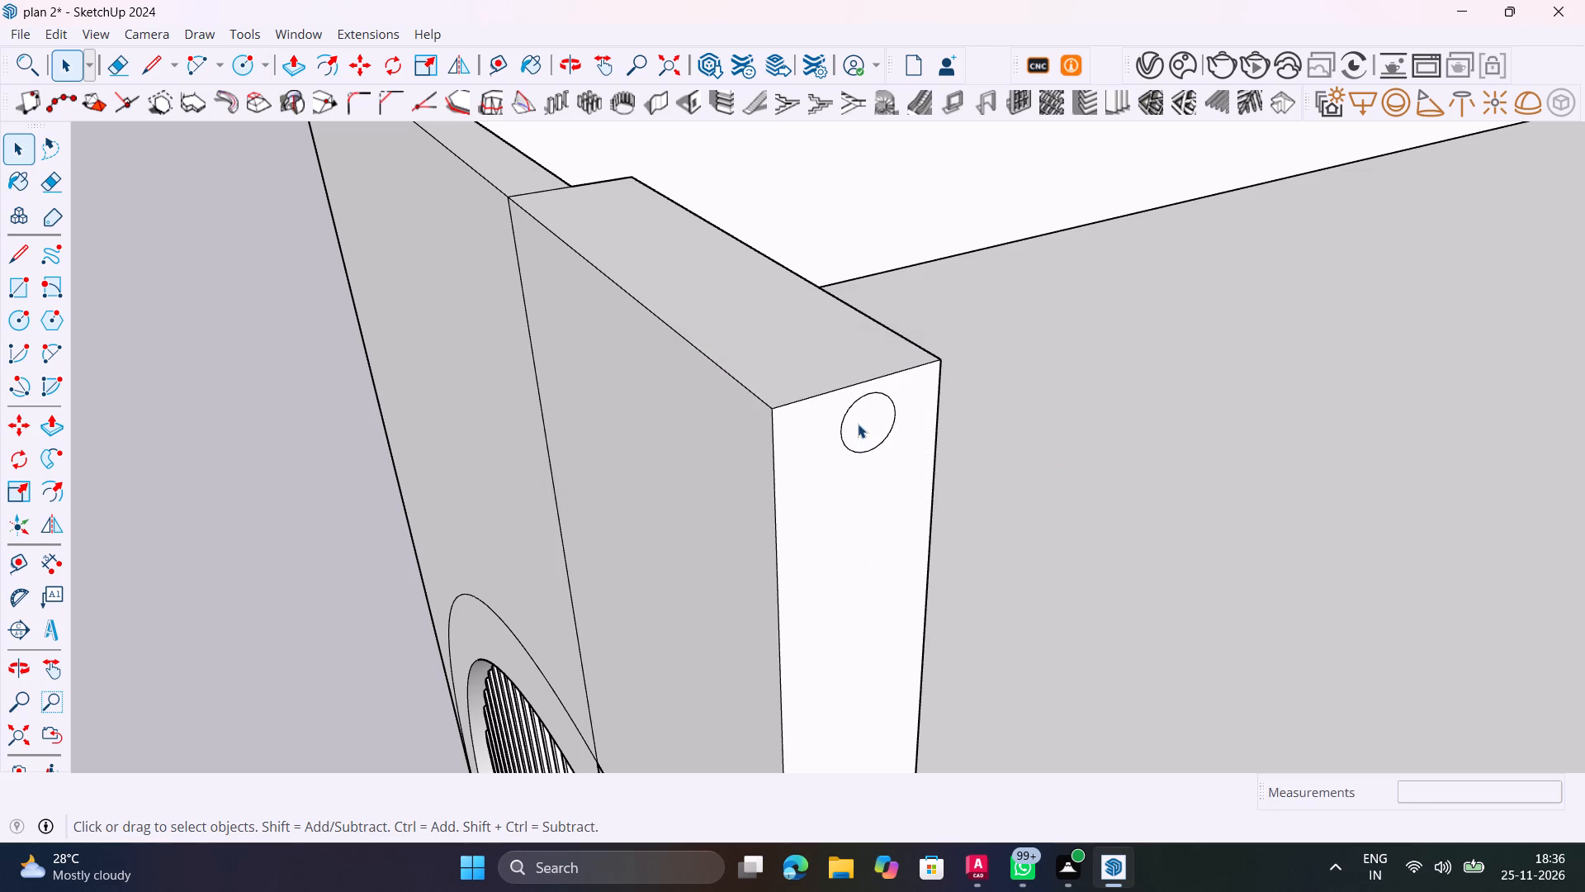
click(863, 429)
double_click(864, 429)
right_click(863, 429)
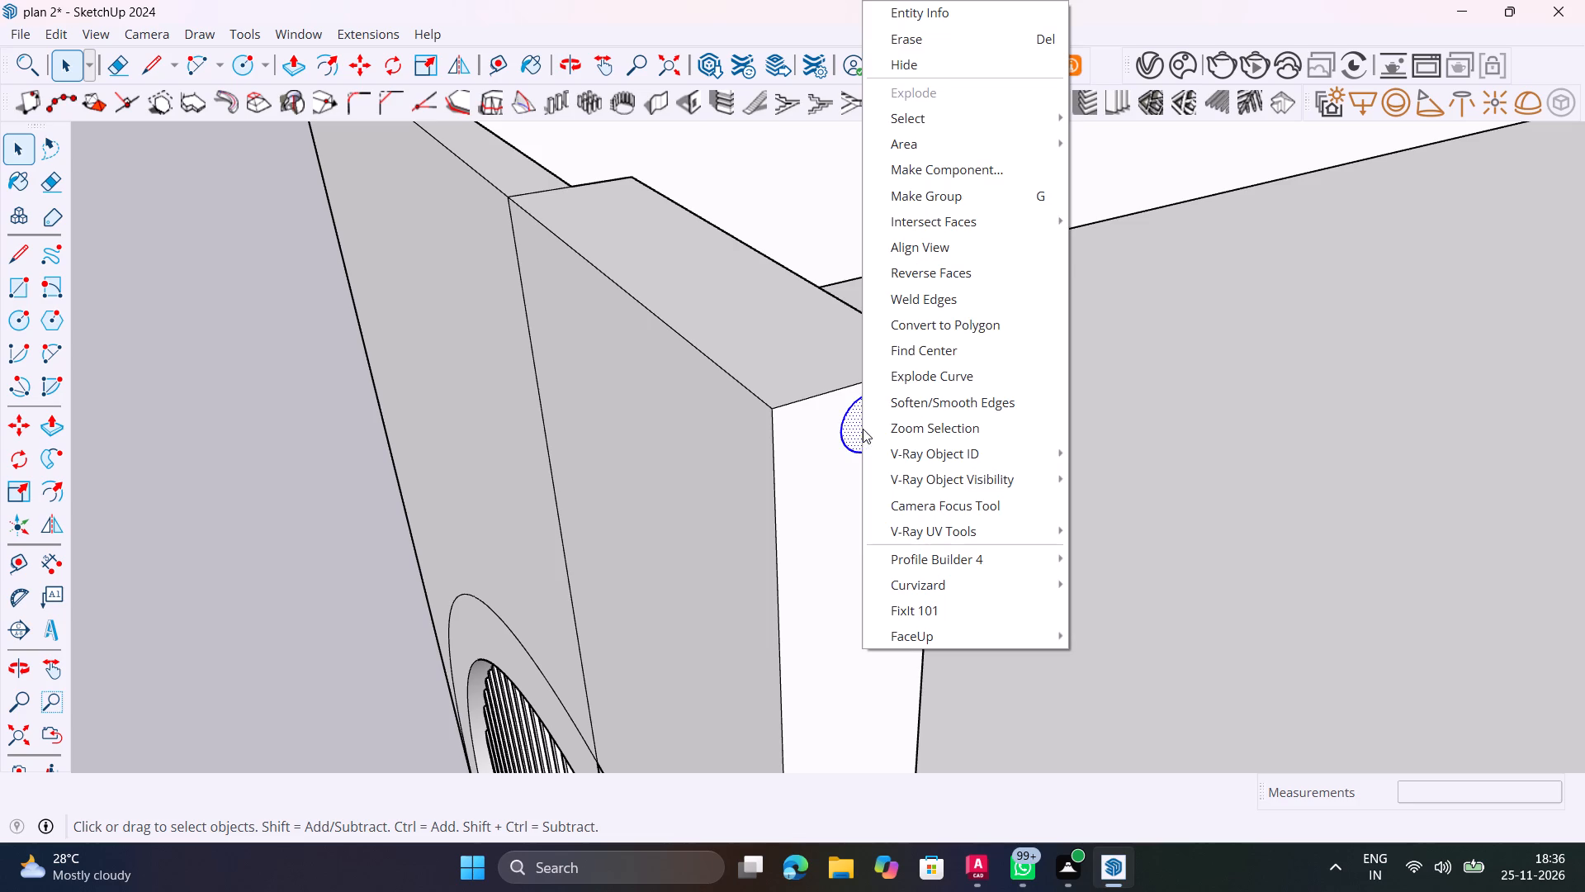
click(982, 166)
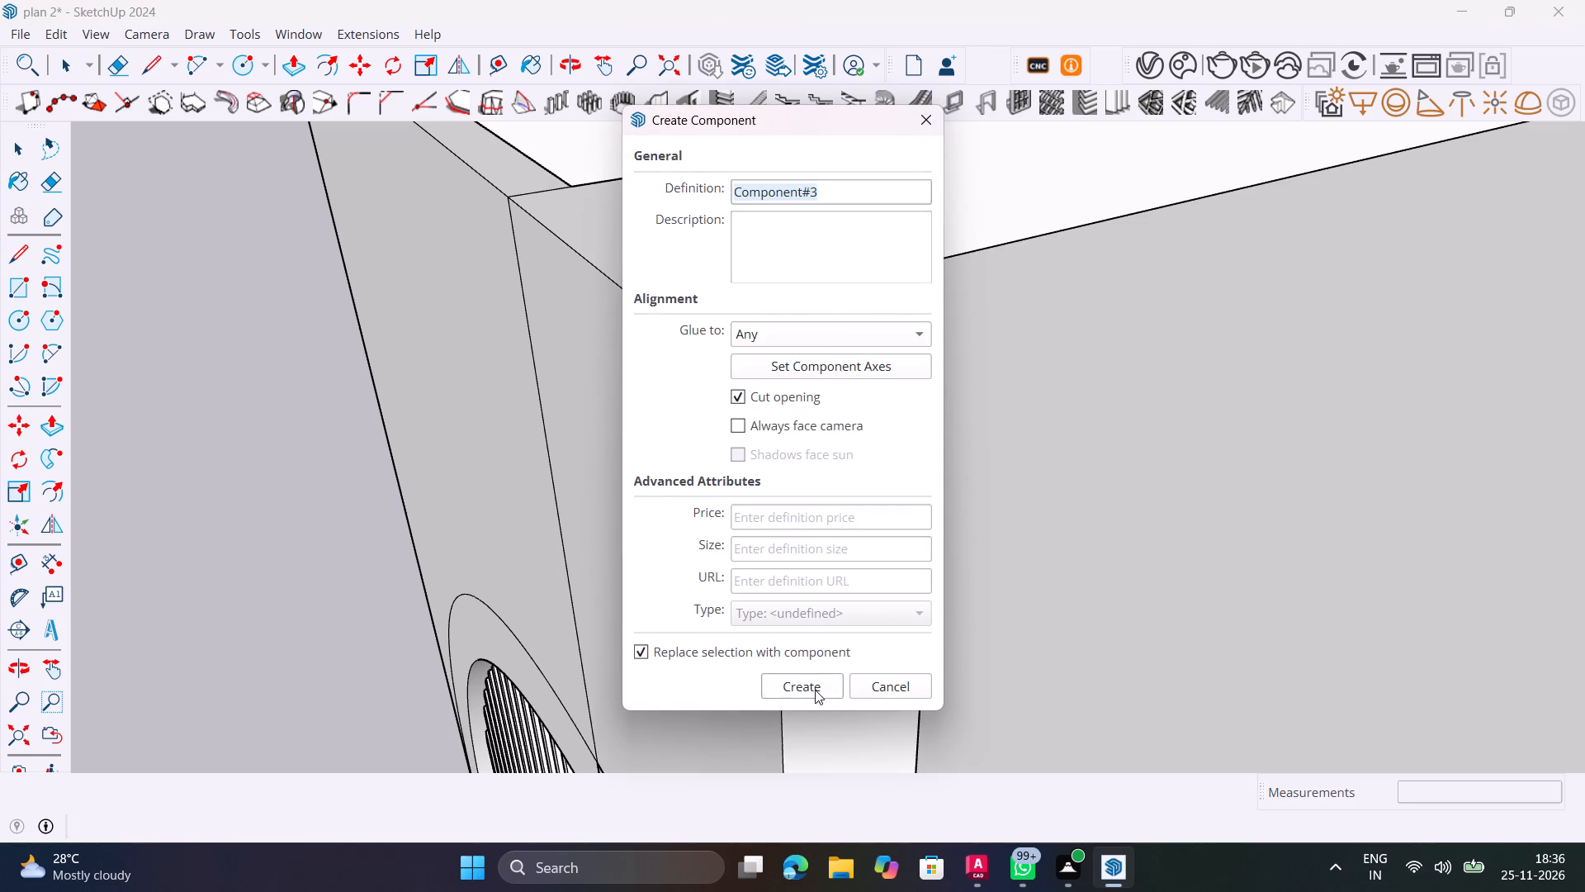
click(815, 689)
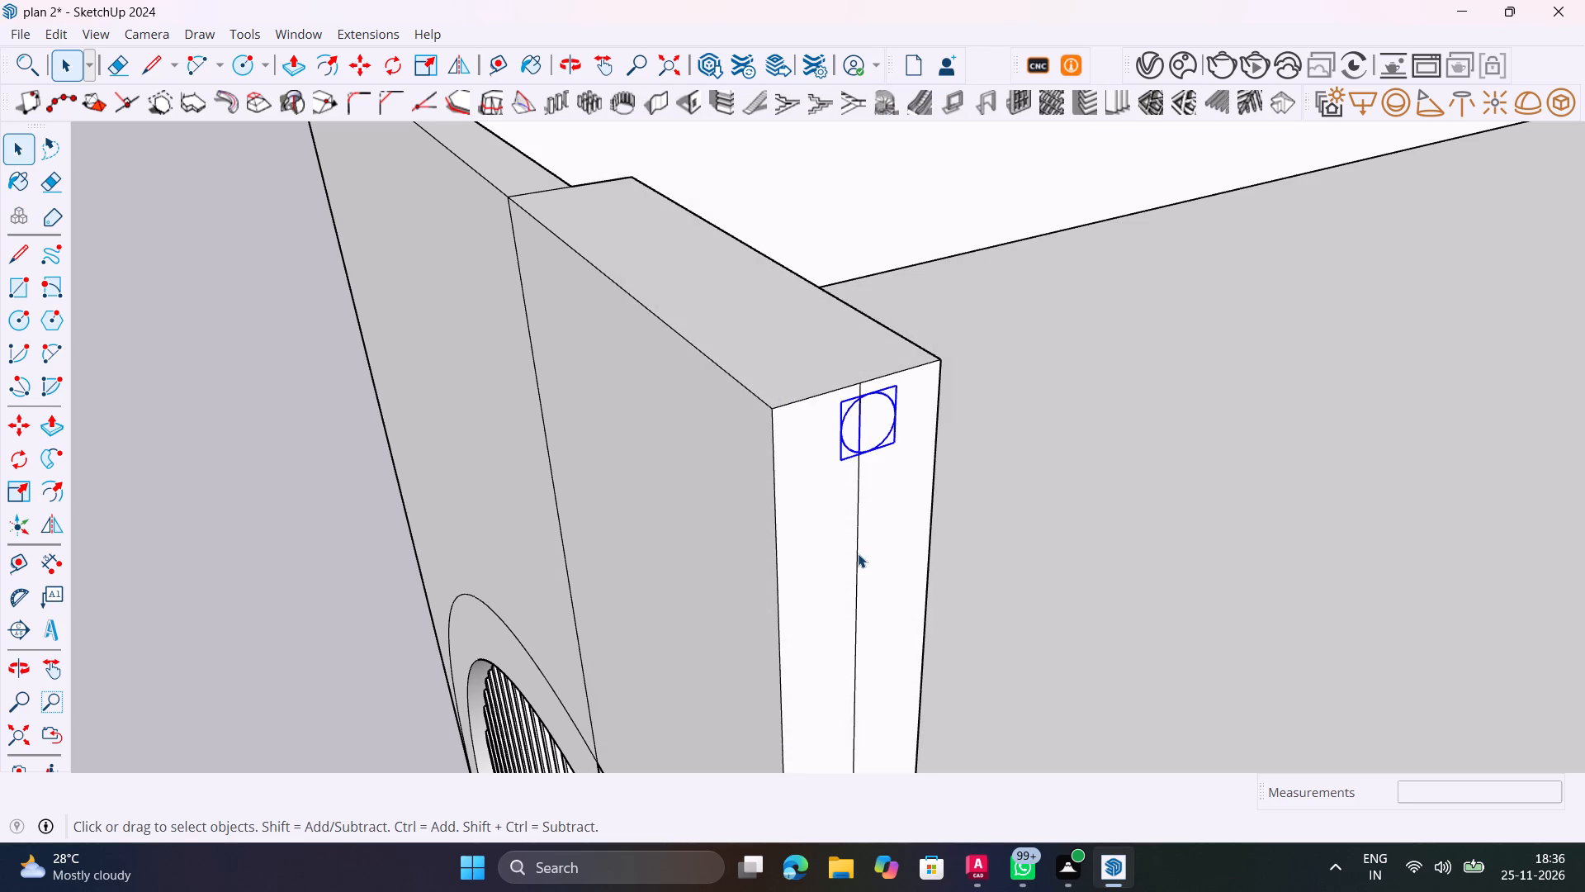
Delete the vertical dividing lines on the block's notch-side face and inside the circle's component.
click(858, 553)
key(Delete)
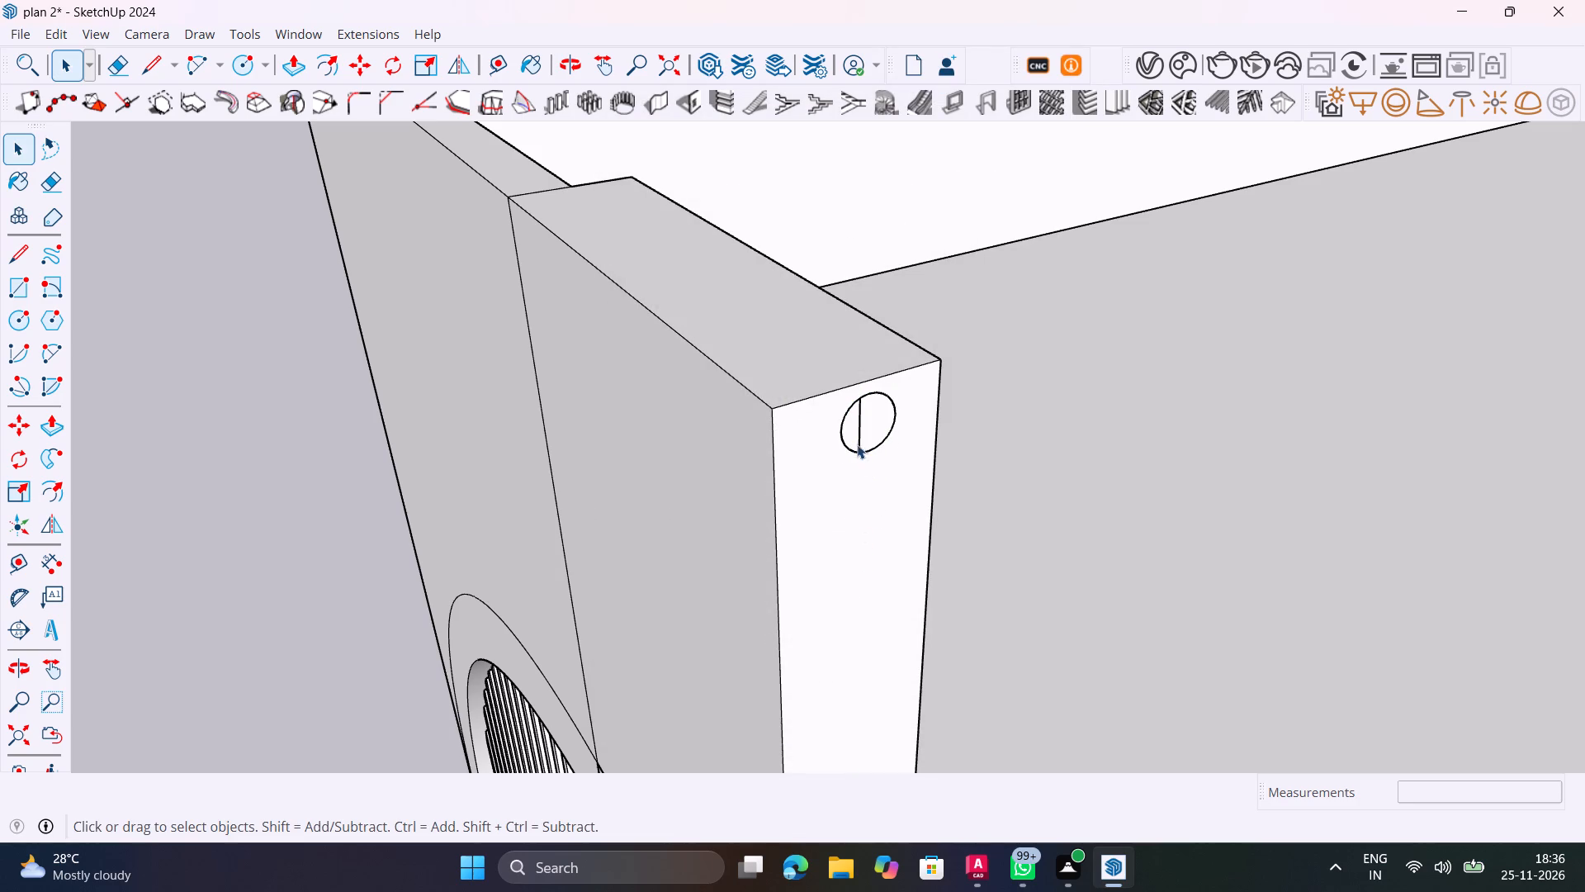
click(861, 420)
double_click(862, 420)
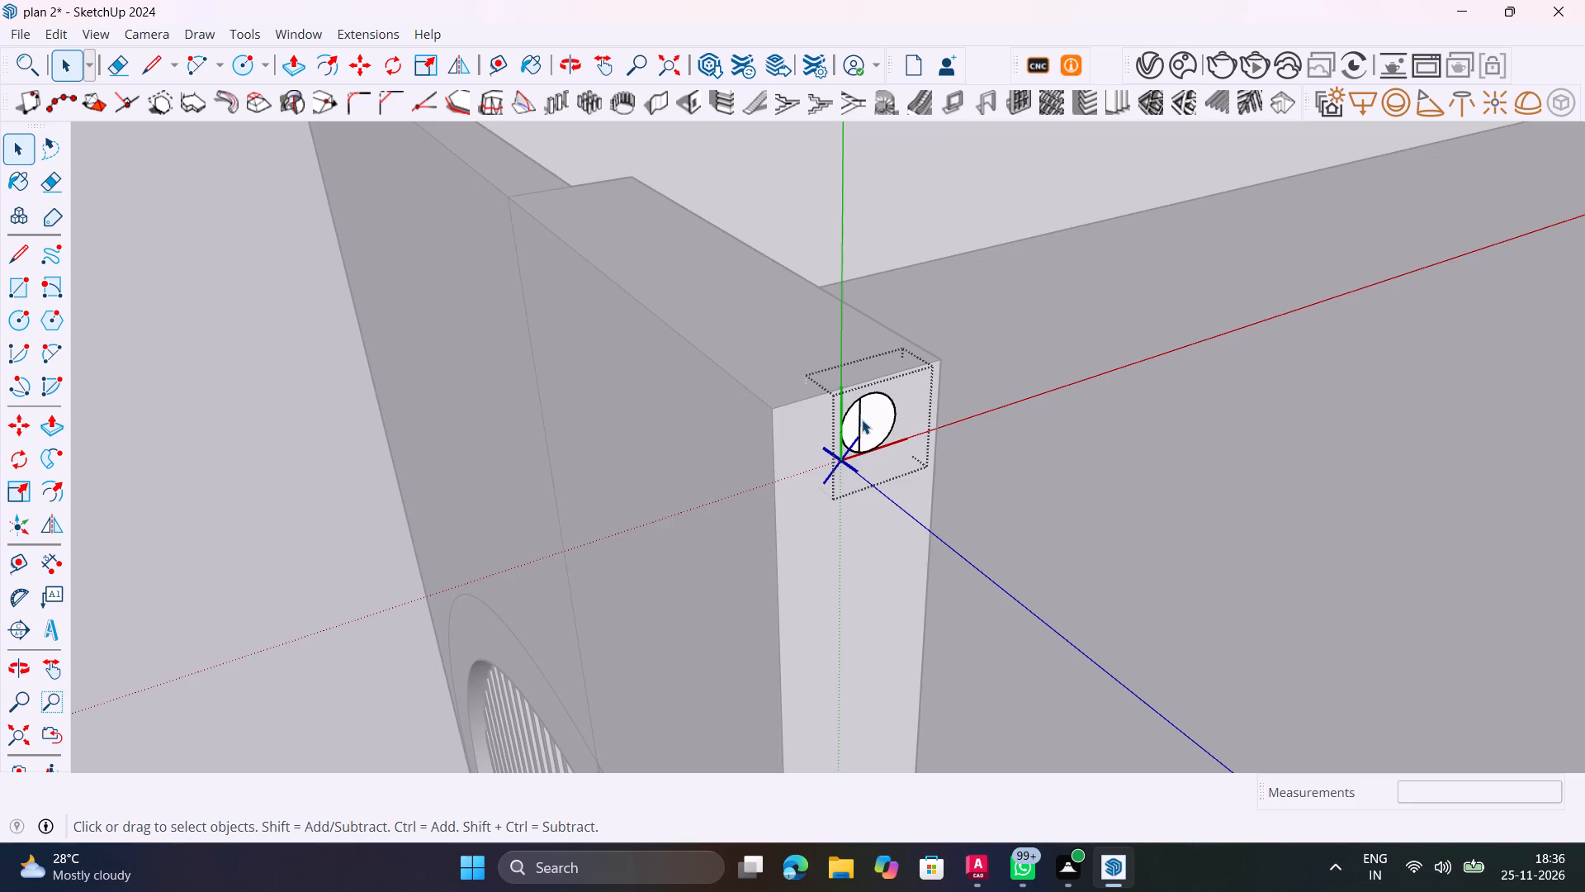
click(859, 423)
key(Delete)
click(862, 423)
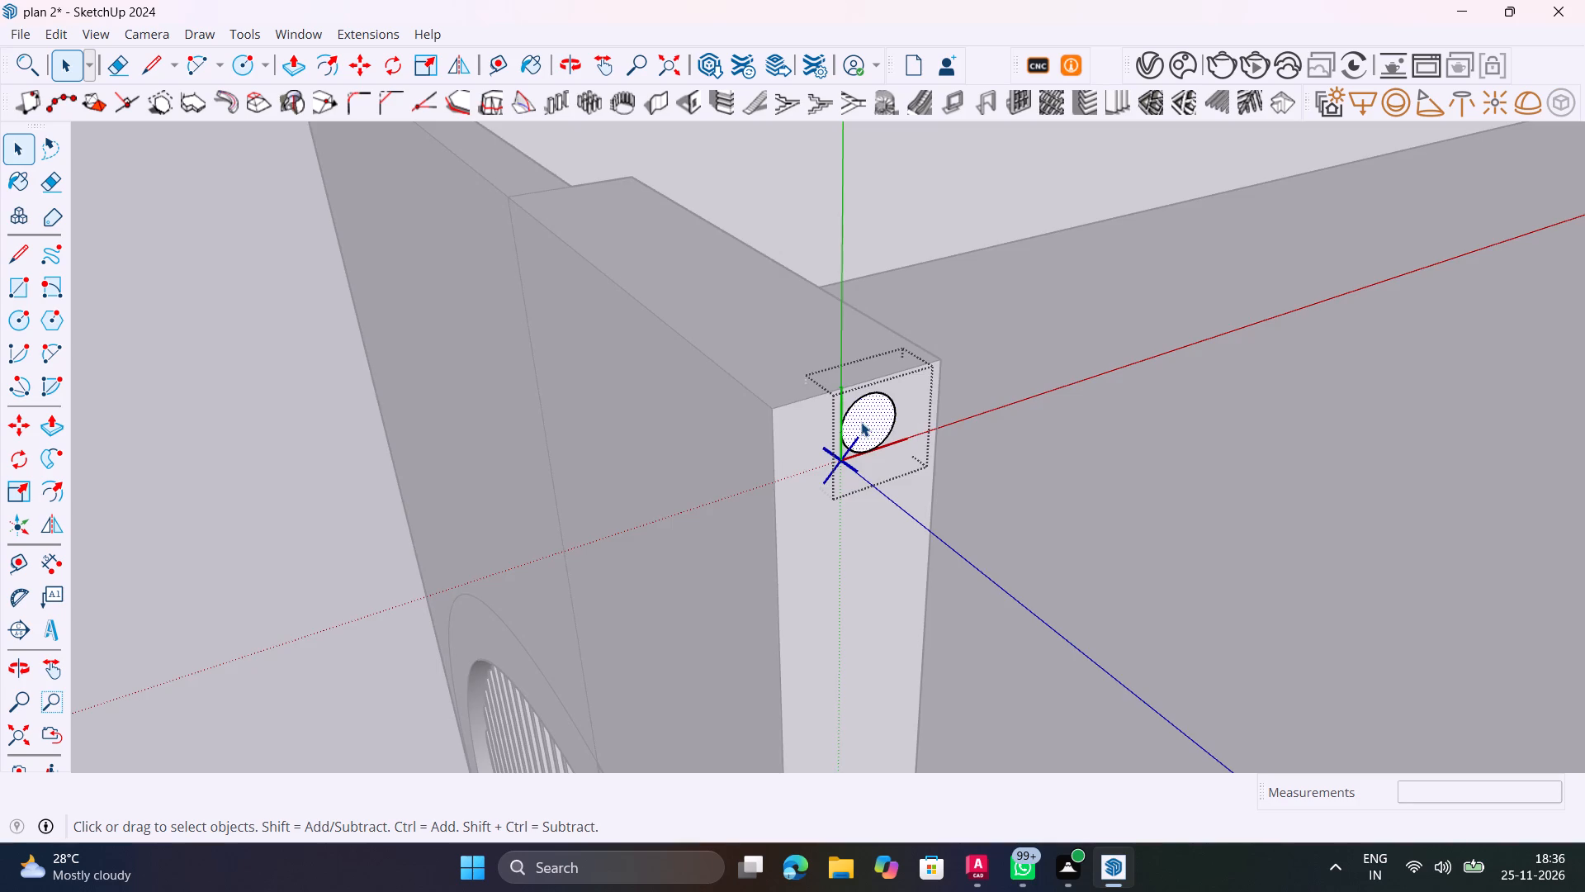
key(Escape)
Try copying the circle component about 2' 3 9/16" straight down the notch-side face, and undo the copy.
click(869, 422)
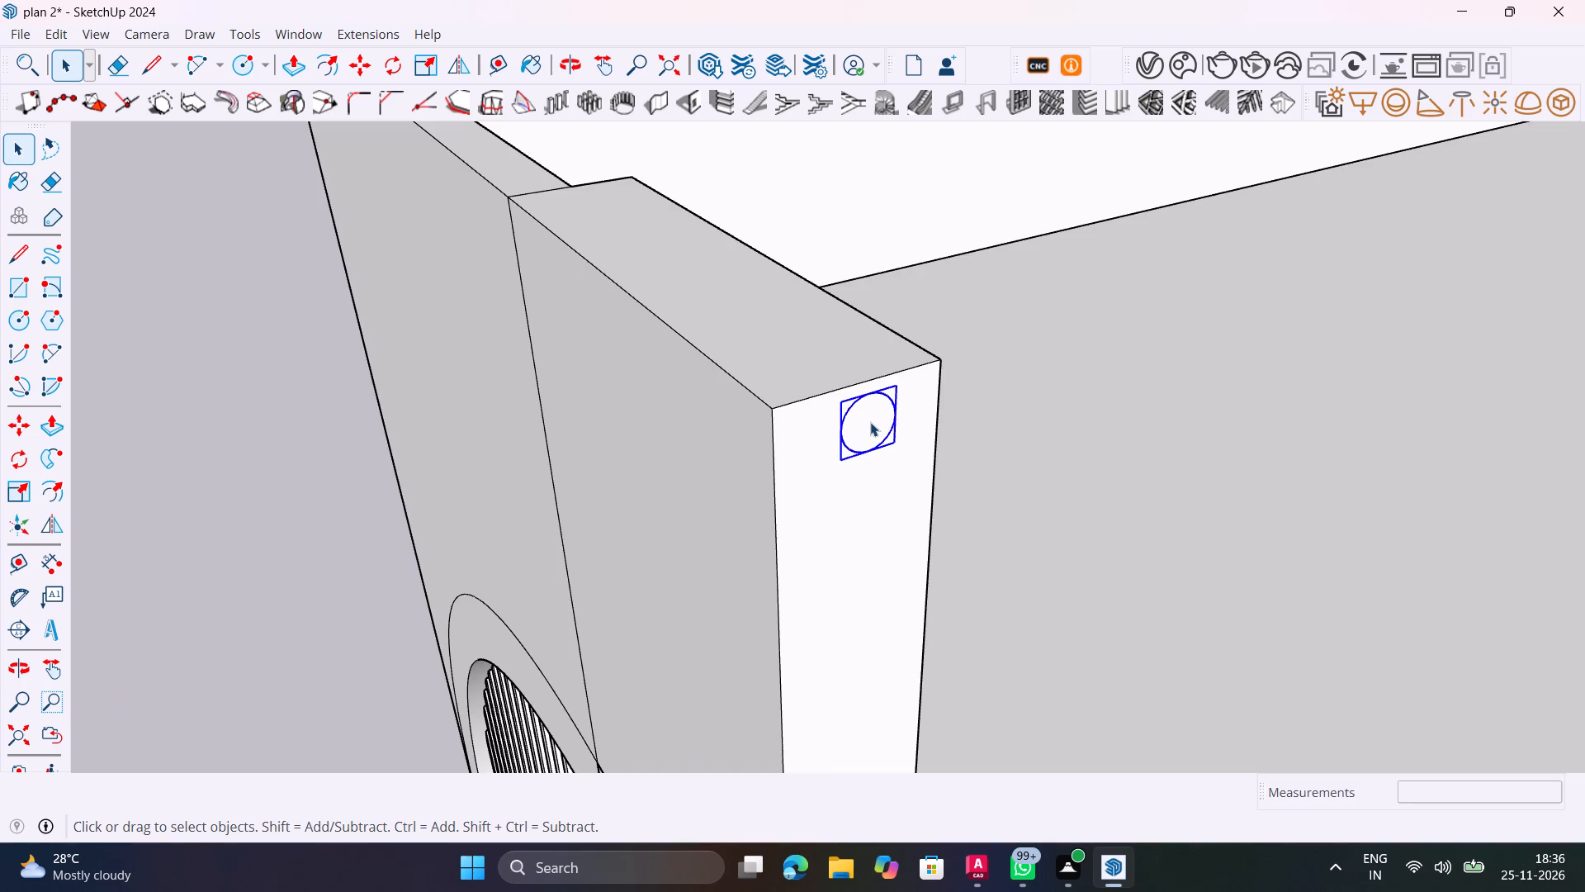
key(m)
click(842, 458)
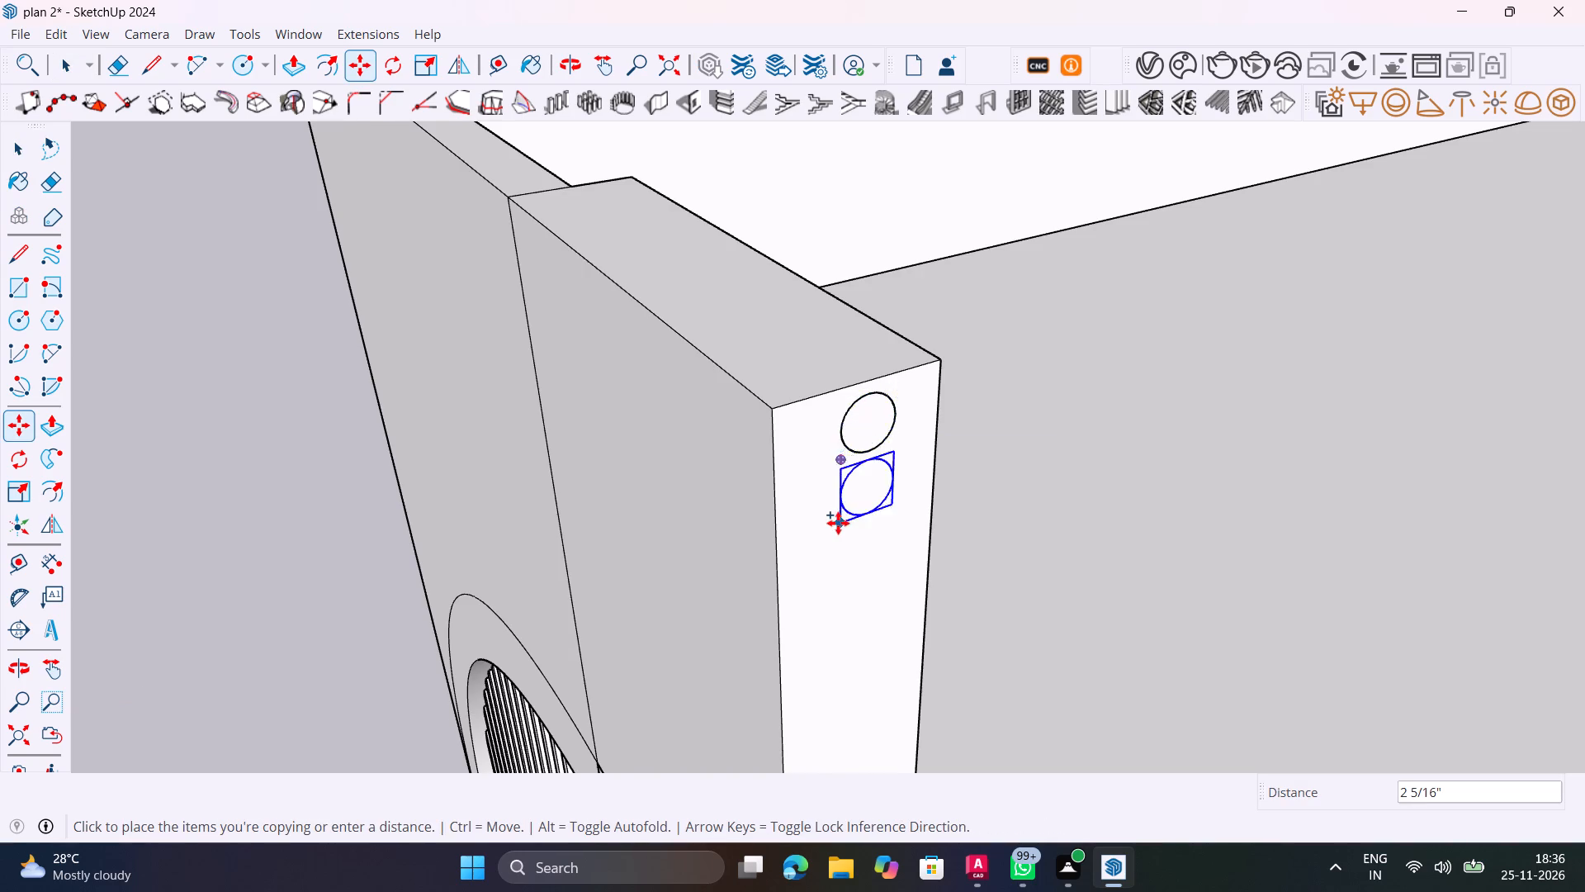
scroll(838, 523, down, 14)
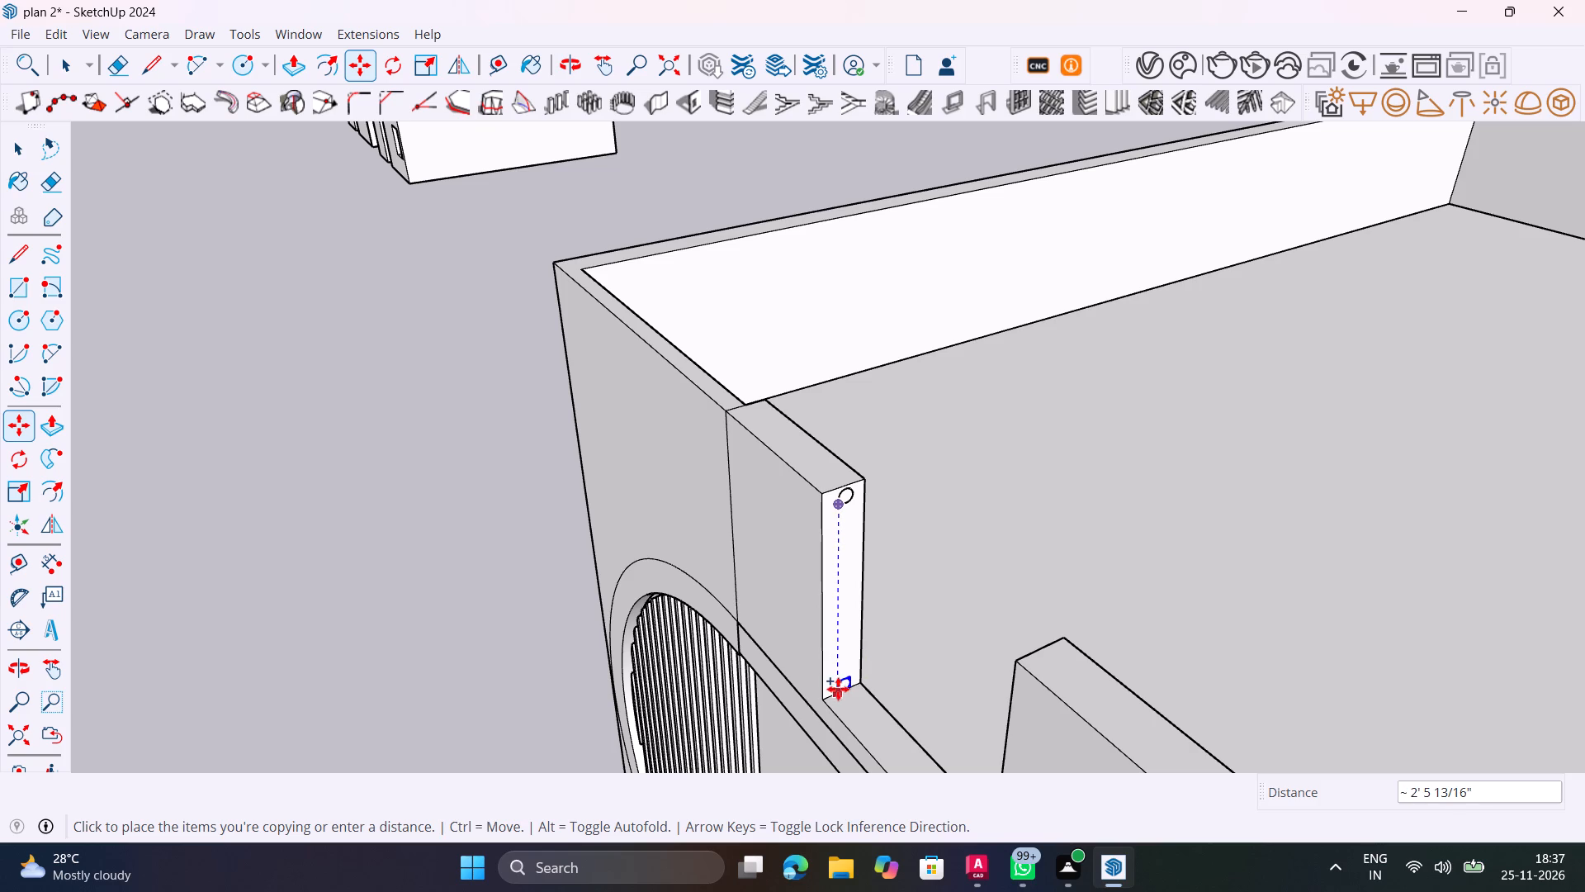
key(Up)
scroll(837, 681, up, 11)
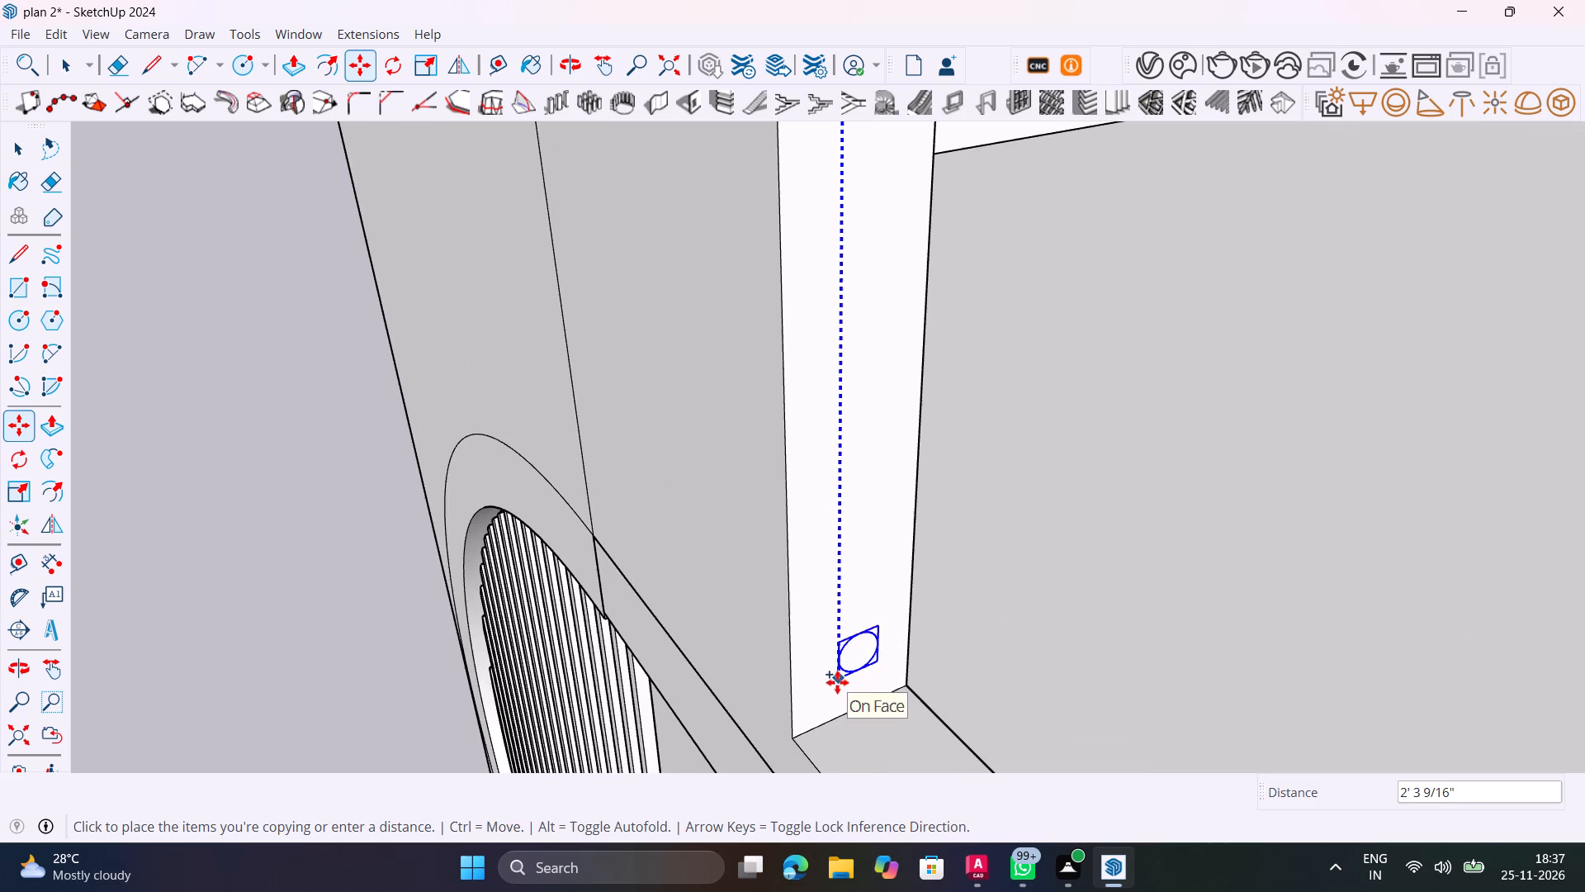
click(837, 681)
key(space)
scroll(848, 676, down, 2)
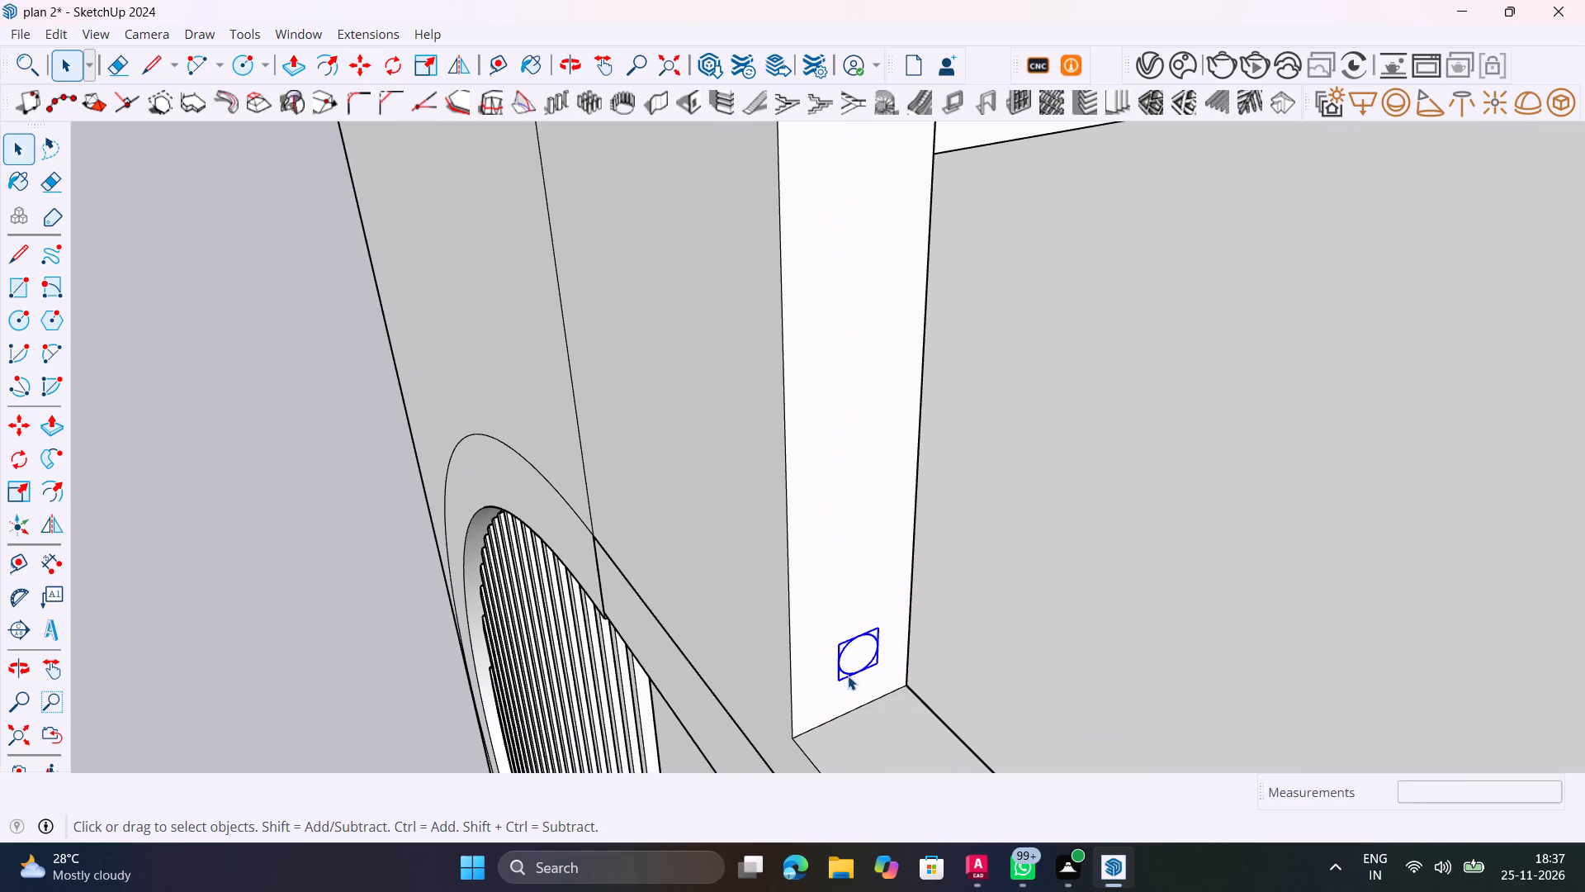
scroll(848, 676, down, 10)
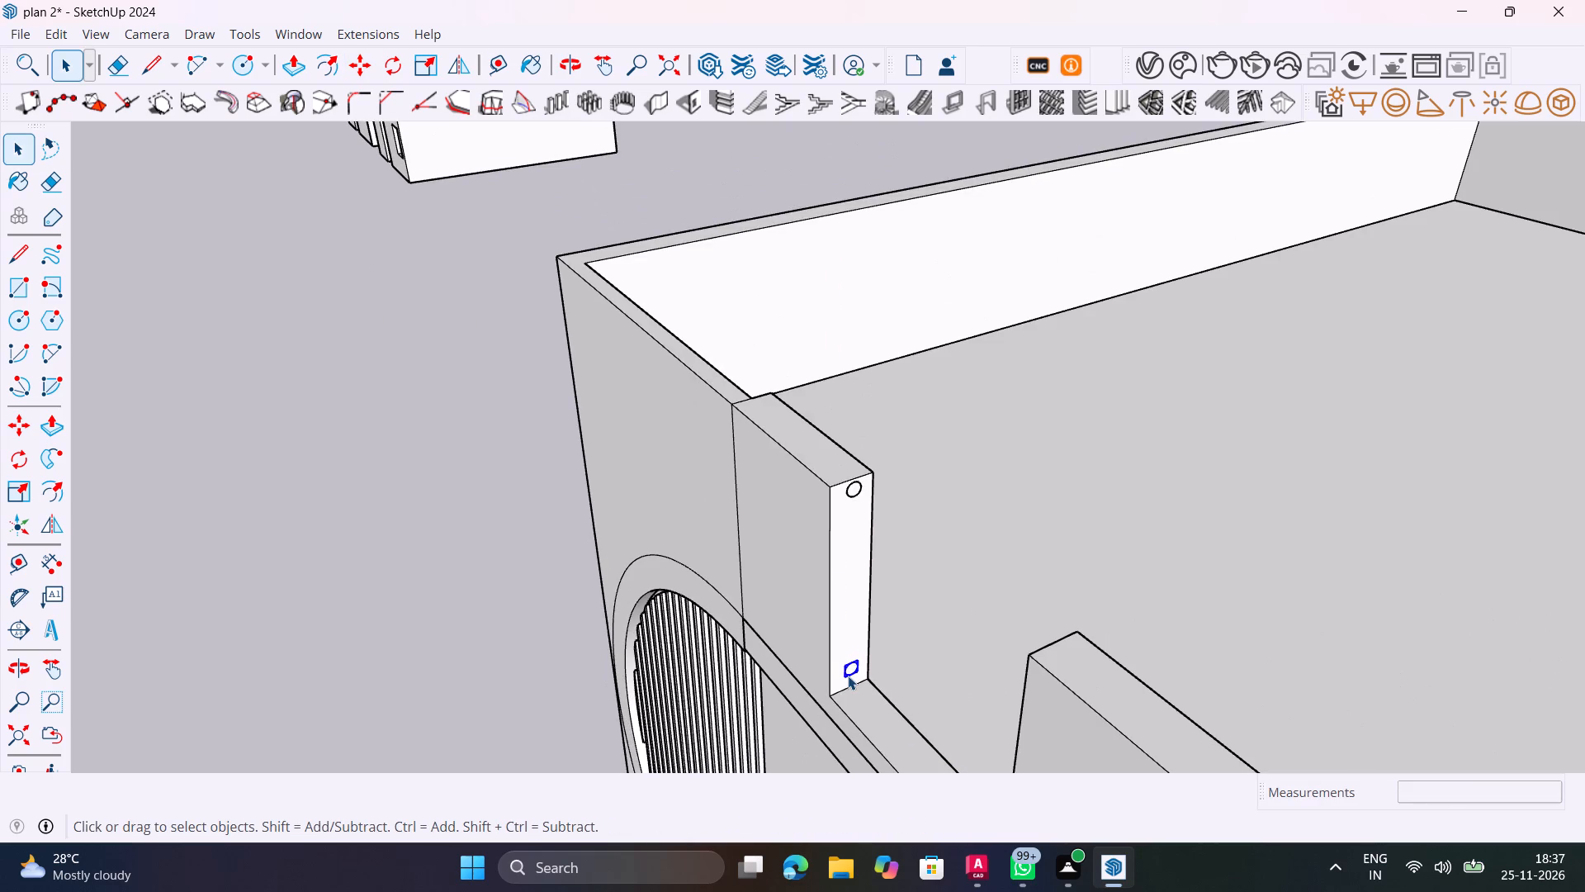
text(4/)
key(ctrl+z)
Copy the circle component about 2' 3 5/8" down the notch-side face and divide the distance by 4 for evenly spaced circles.
scroll(872, 610, up, 7)
click(840, 355)
key(comma)
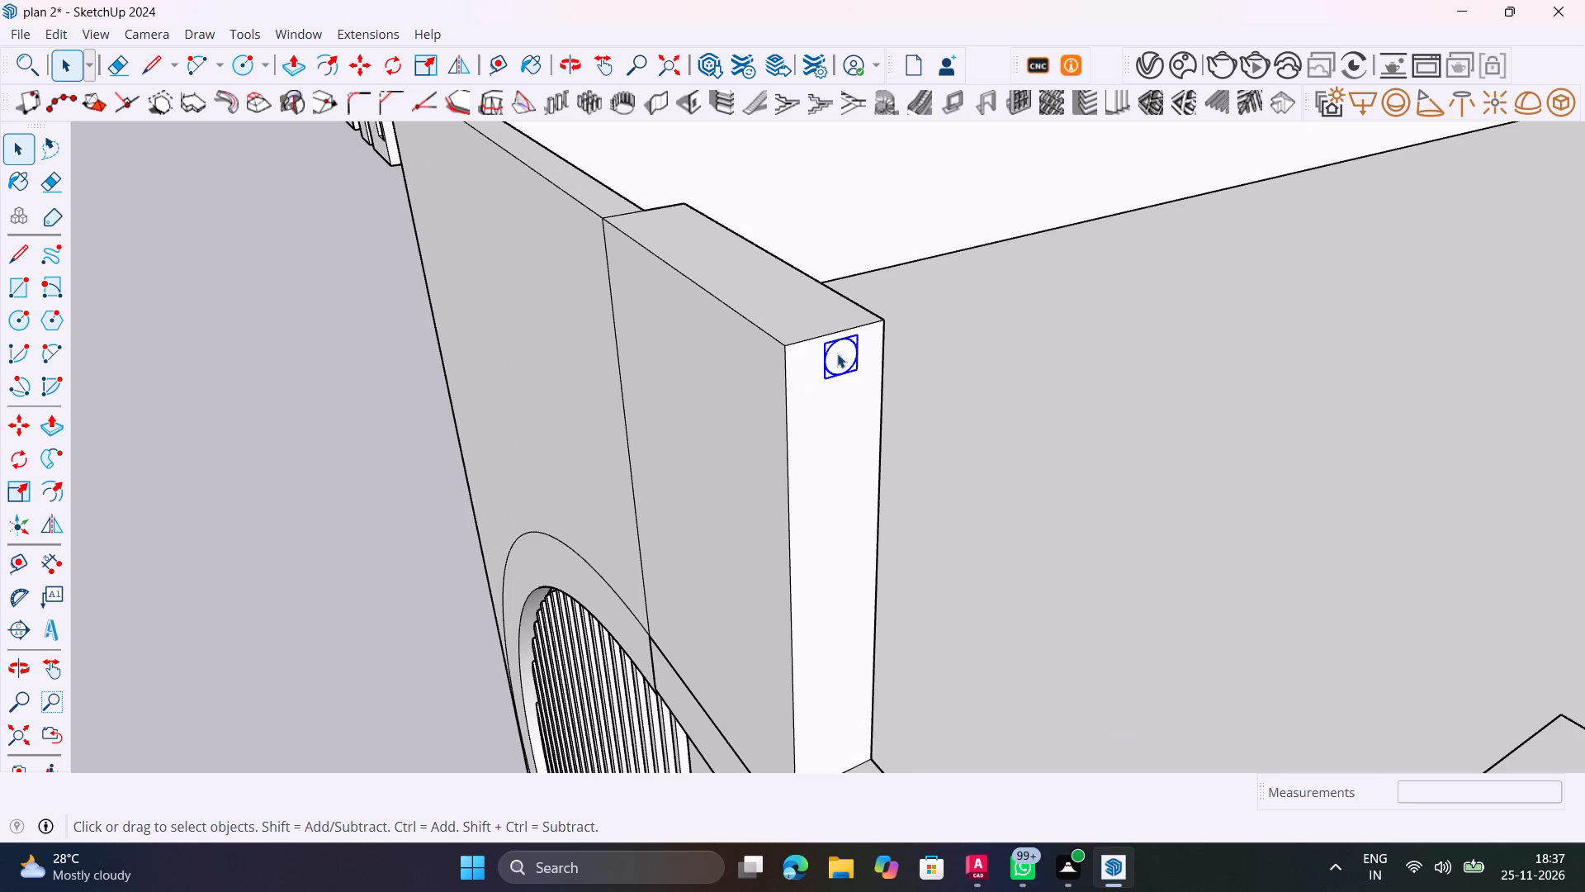
key(m)
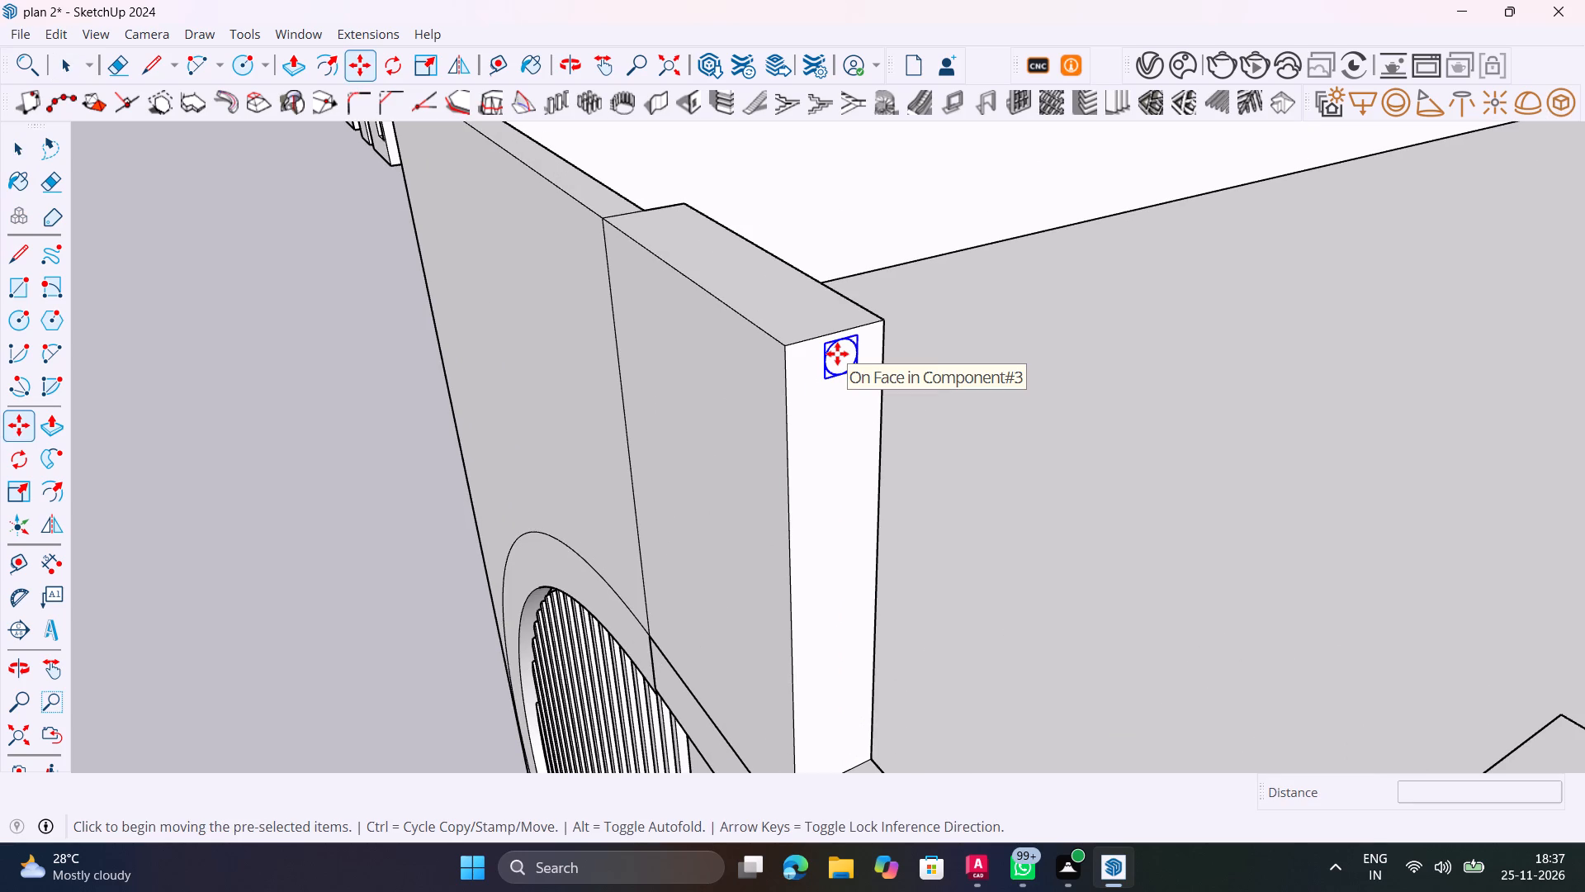
drag(826, 380, 827, 430)
scroll(831, 482, down, 5)
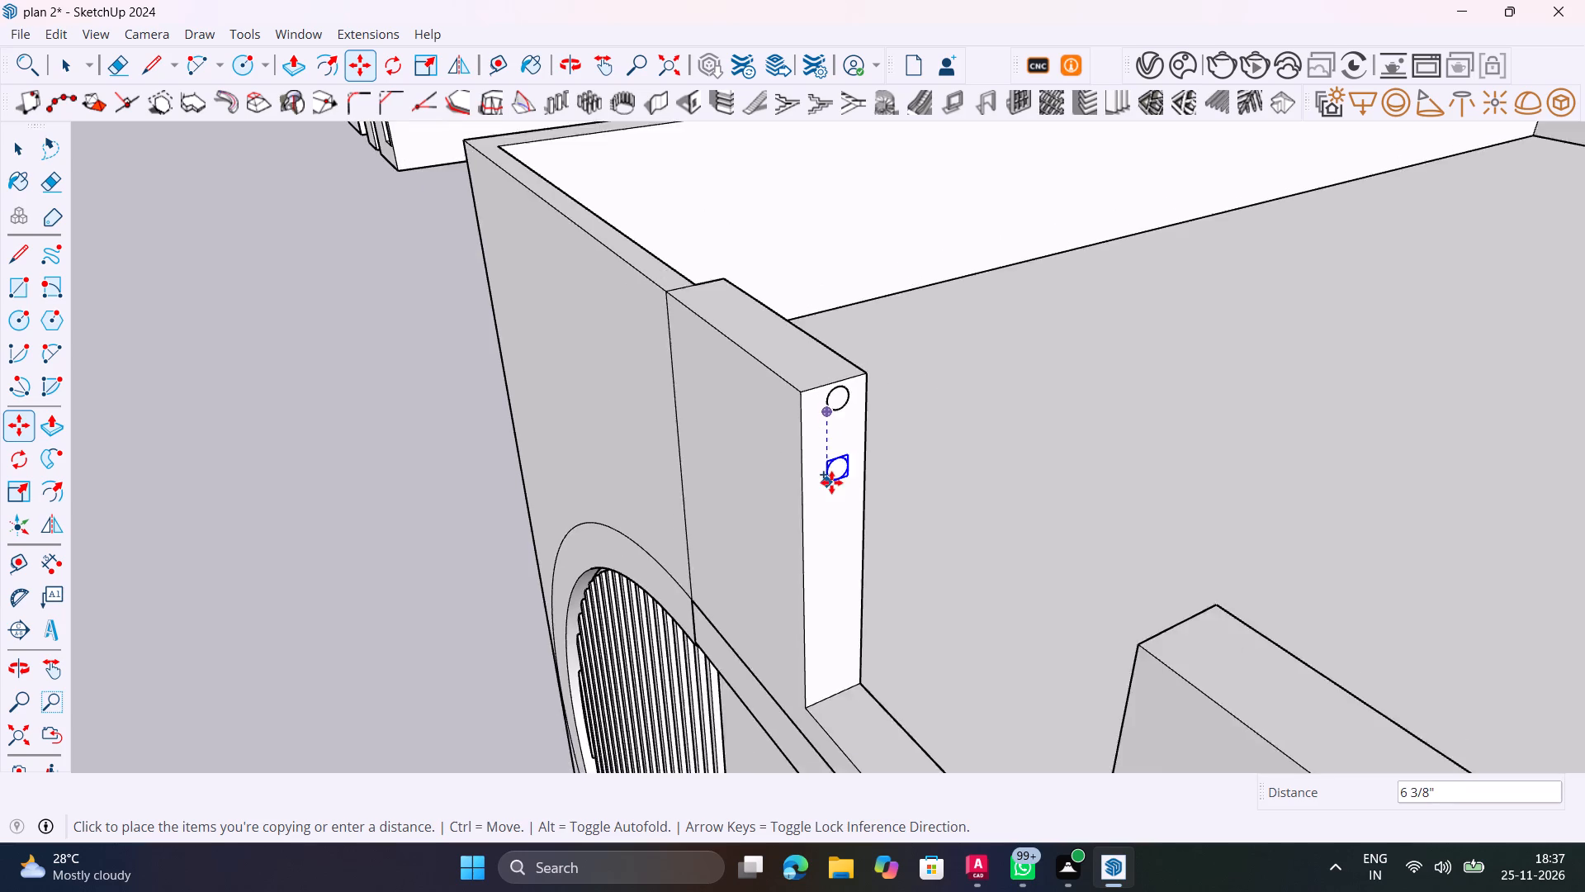
scroll(831, 482, down, 3)
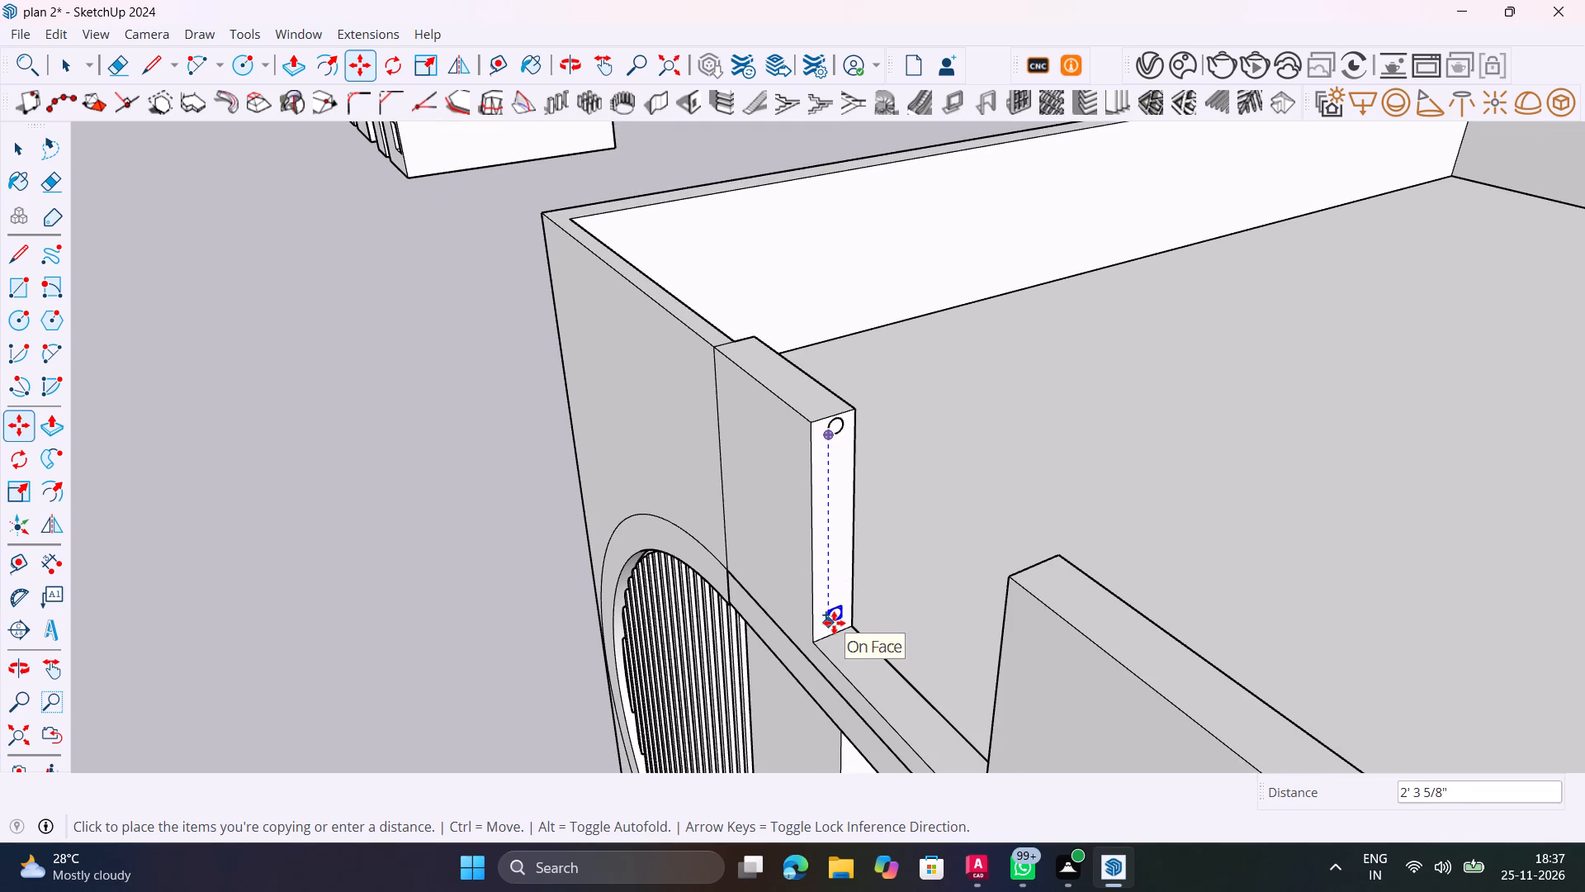
click(834, 614)
text(3/)
key(Return)
text(4/)
key(Return)
key(space)
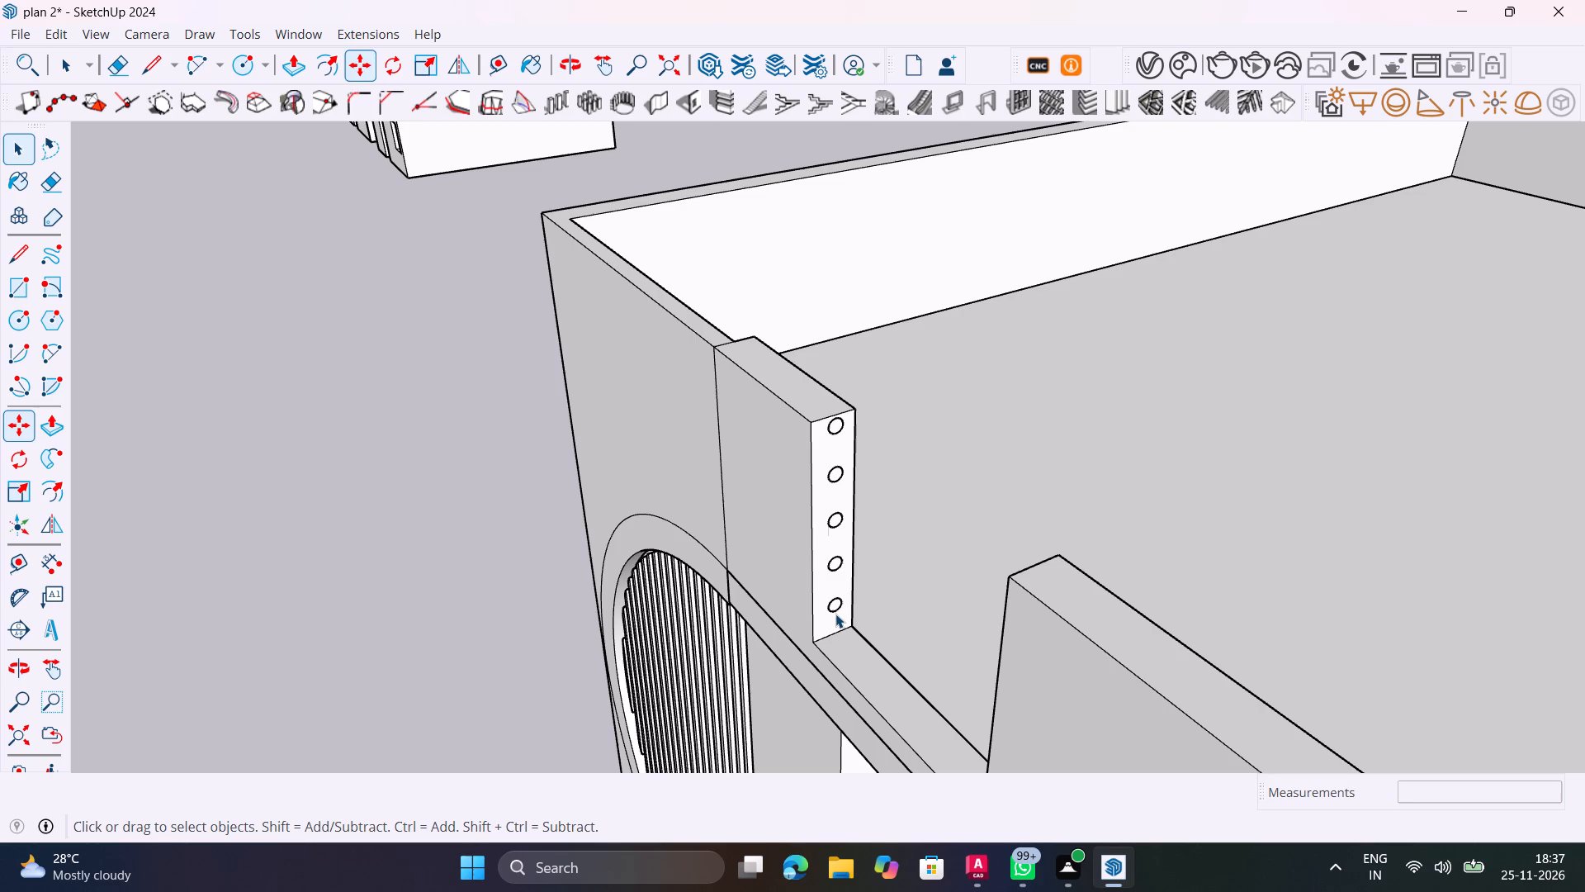
Open the top circle's component for editing and select its face for Push/Pull.
scroll(820, 425, up, 15)
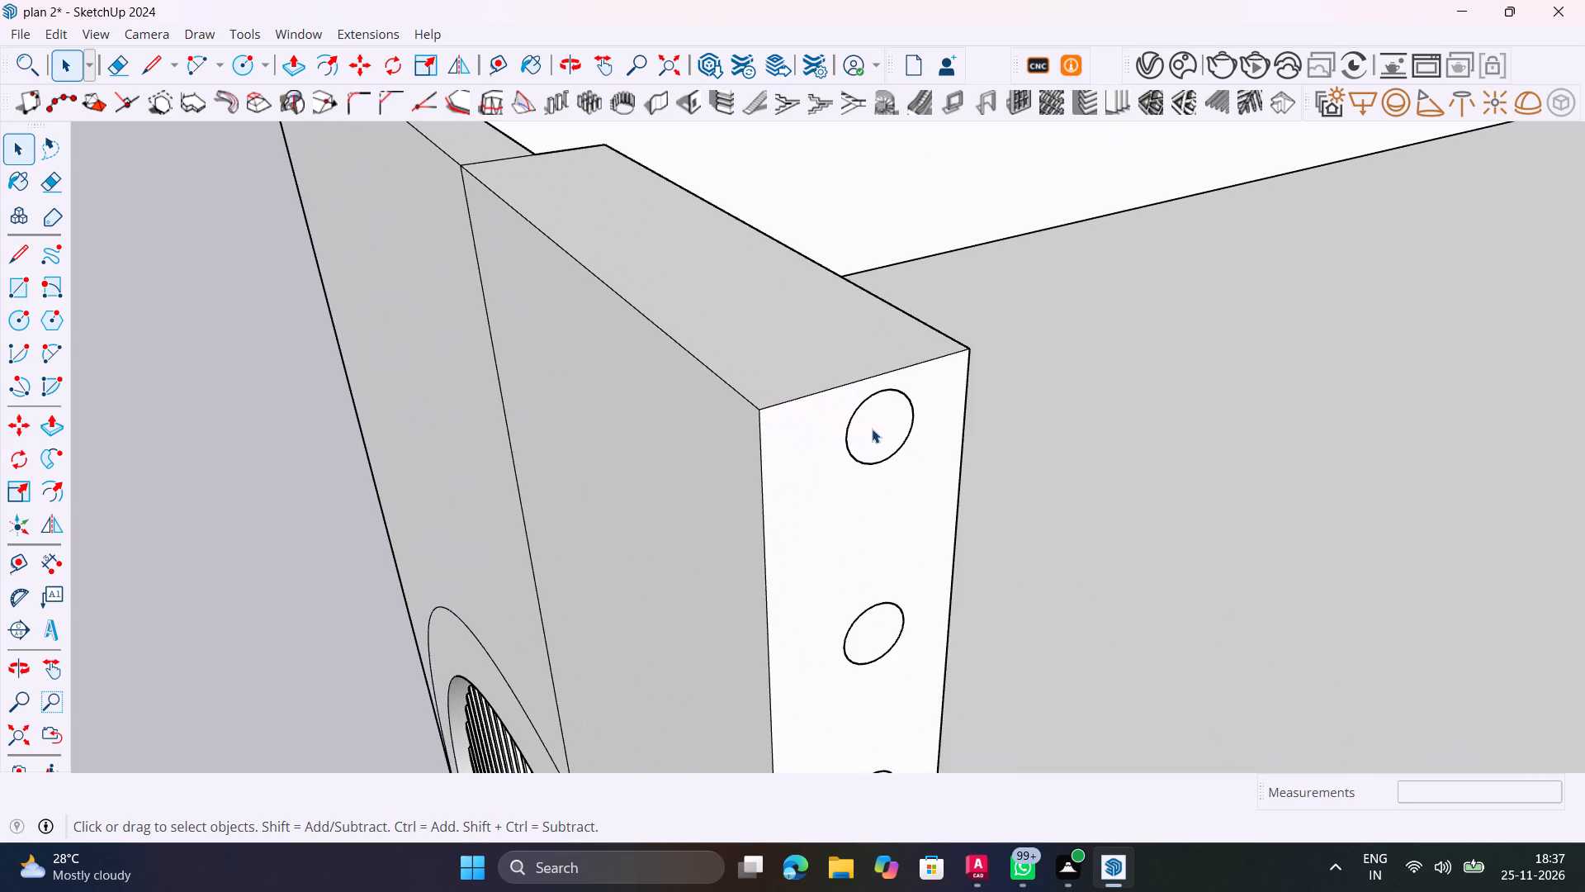
double_click(873, 429)
click(873, 427)
key(p)
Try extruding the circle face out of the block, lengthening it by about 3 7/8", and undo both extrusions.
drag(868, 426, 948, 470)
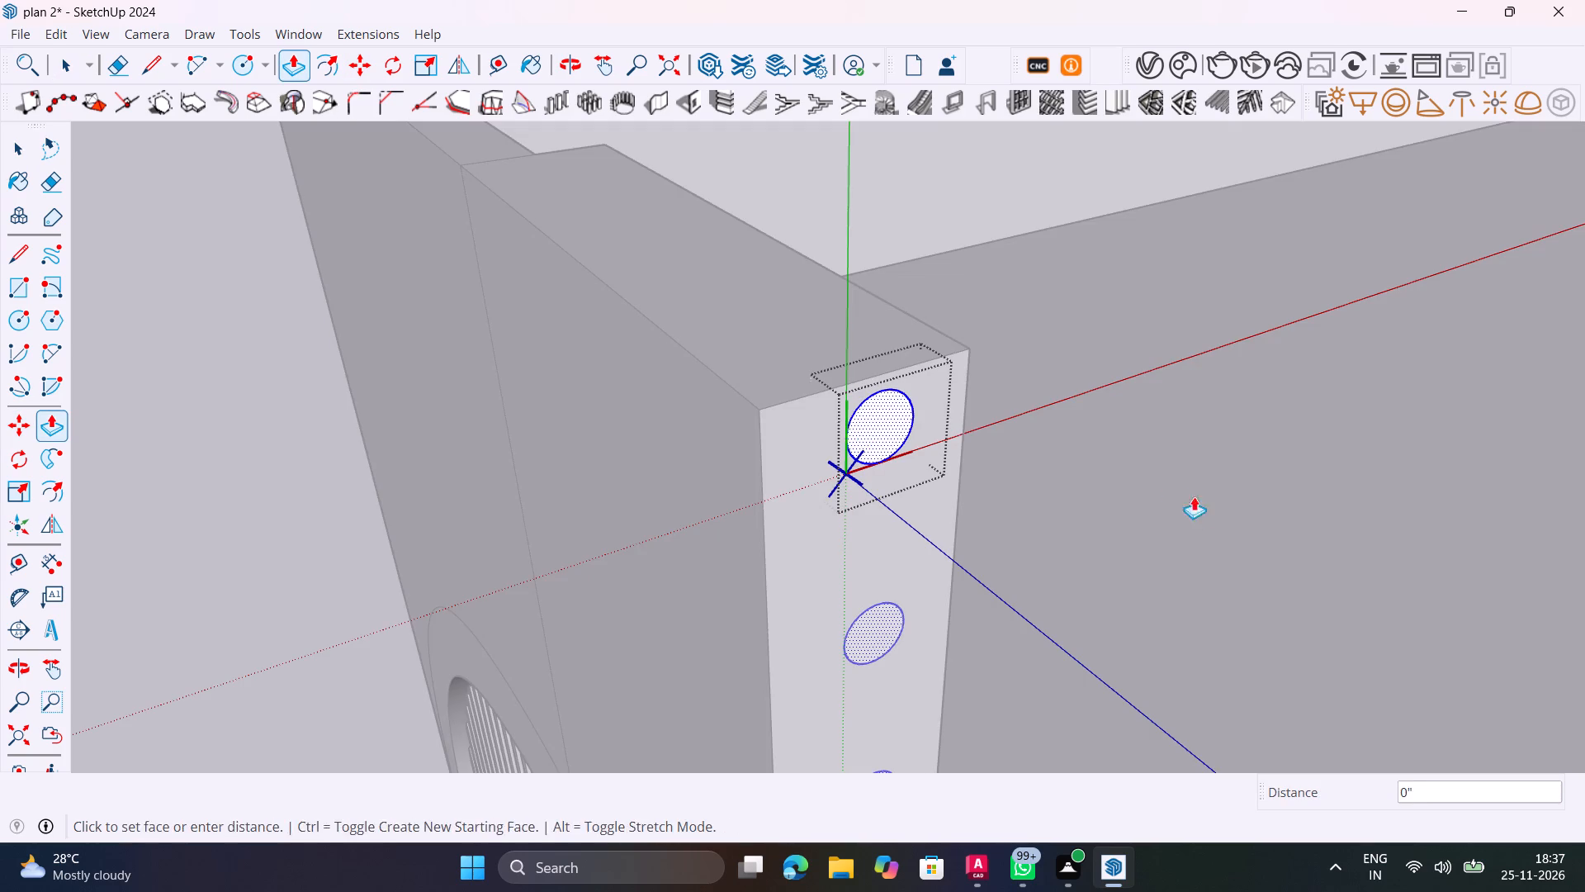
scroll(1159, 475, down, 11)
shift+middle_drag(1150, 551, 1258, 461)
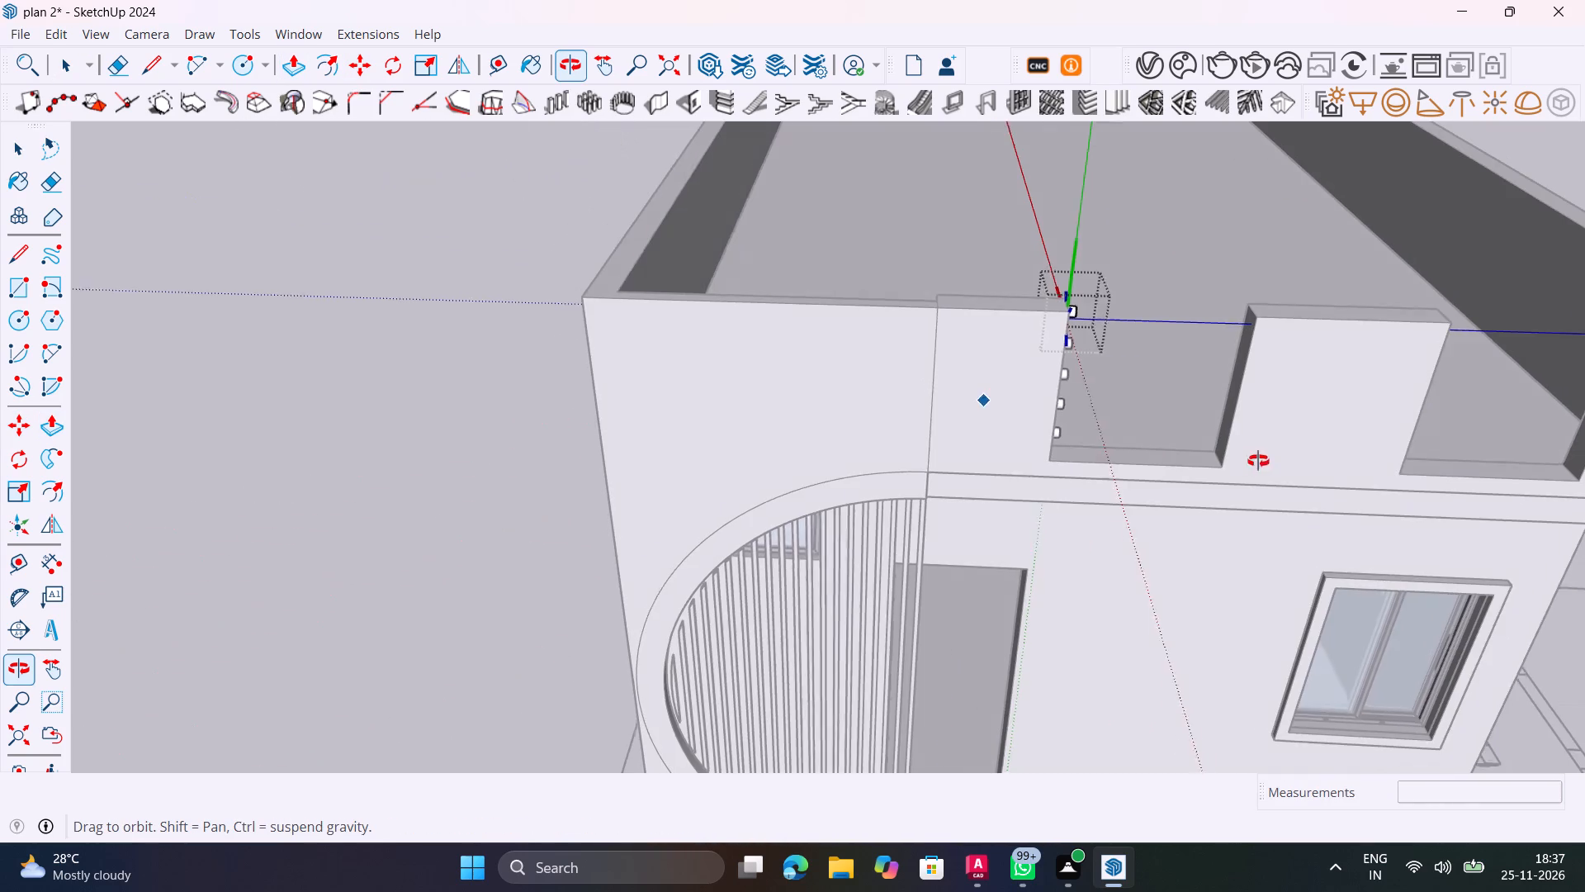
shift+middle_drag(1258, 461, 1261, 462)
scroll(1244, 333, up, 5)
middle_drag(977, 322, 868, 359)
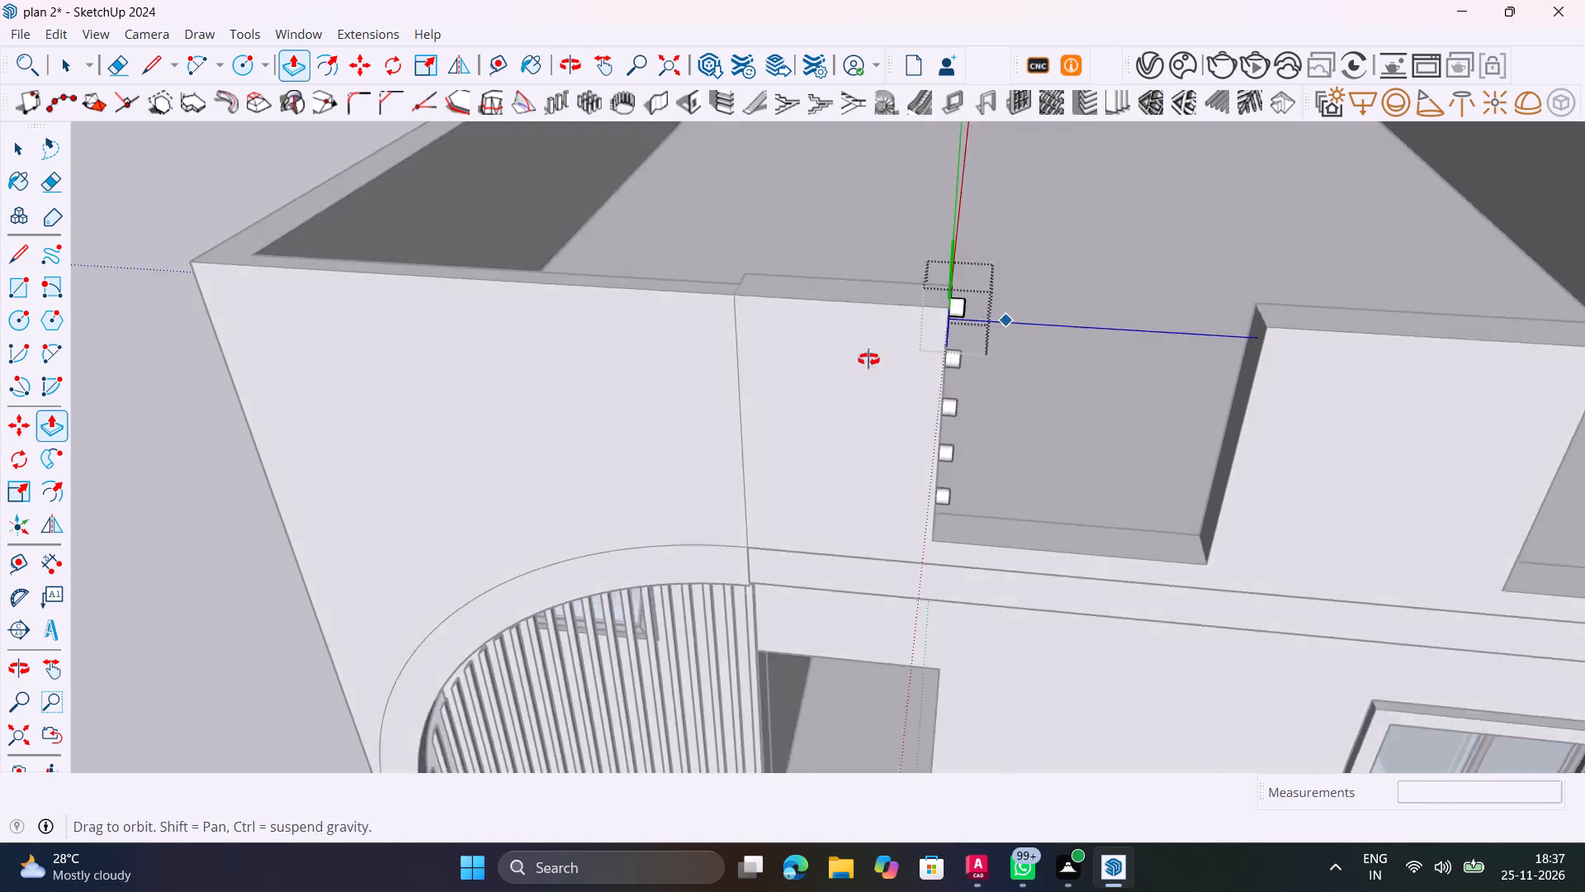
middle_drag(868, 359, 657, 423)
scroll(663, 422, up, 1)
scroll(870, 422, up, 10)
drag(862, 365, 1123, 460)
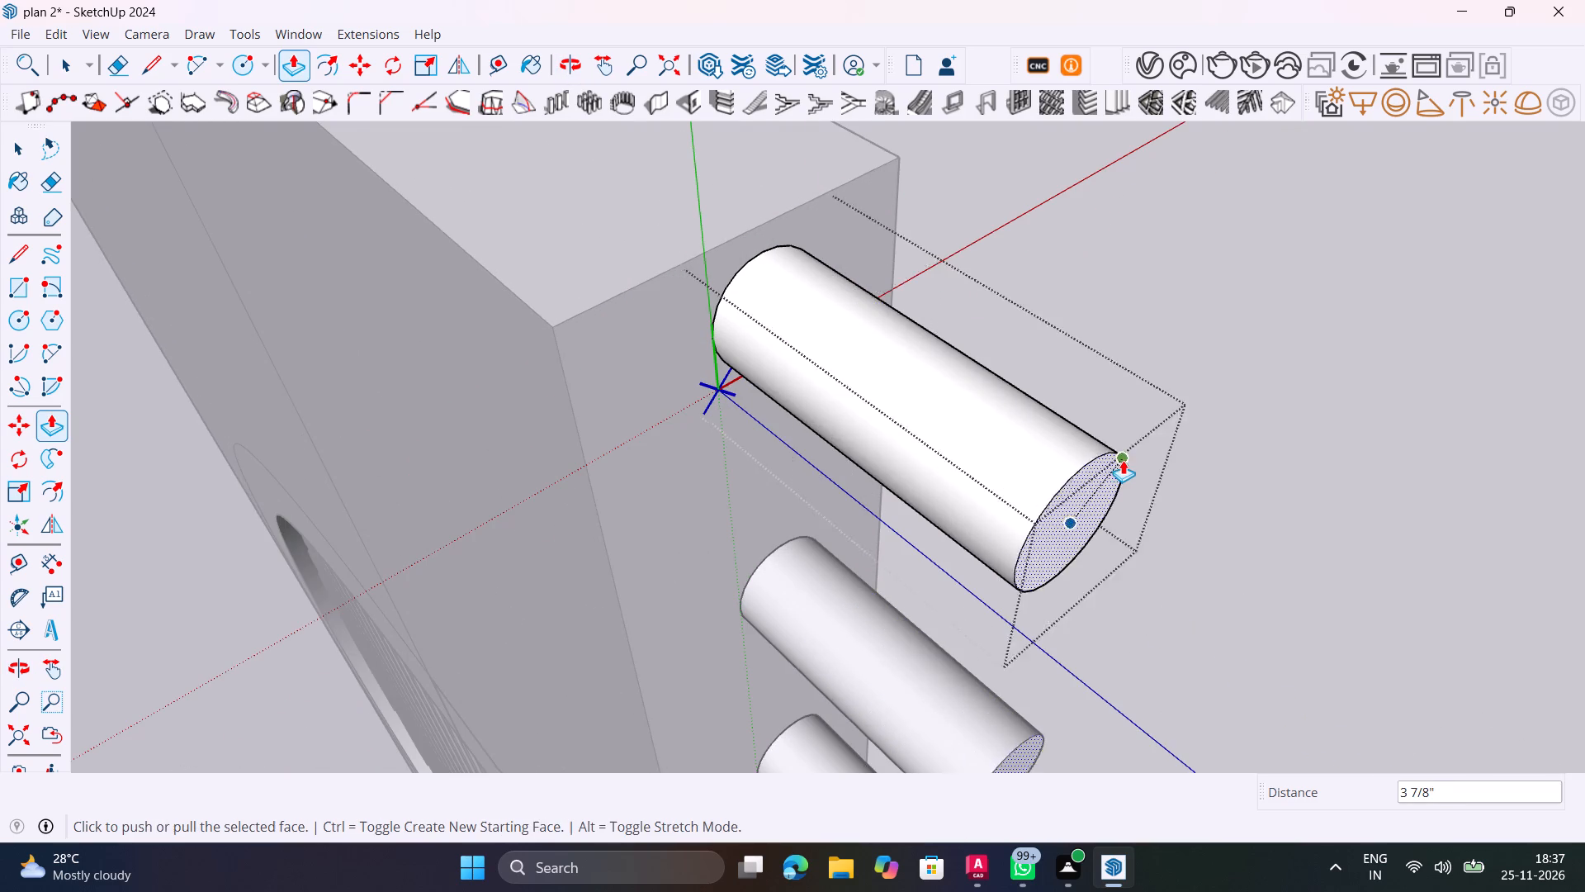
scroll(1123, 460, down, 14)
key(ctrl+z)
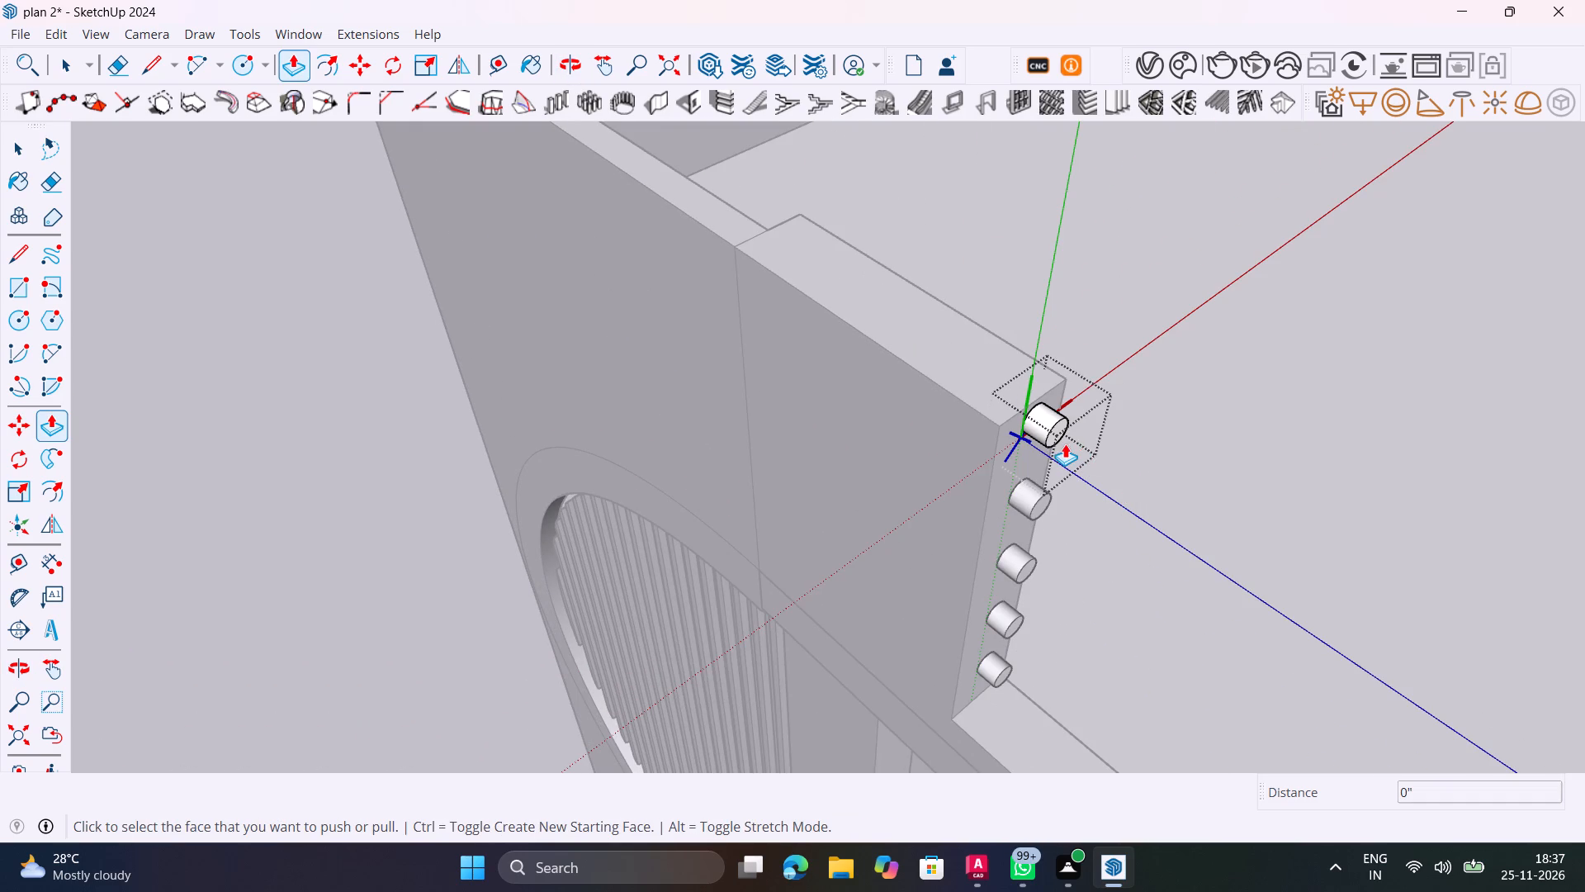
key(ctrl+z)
Extrude the circle face inside the top component about 8 13/16" into the notch to form short round bars.
scroll(1043, 418, up, 11)
drag(1010, 406, 1371, 560)
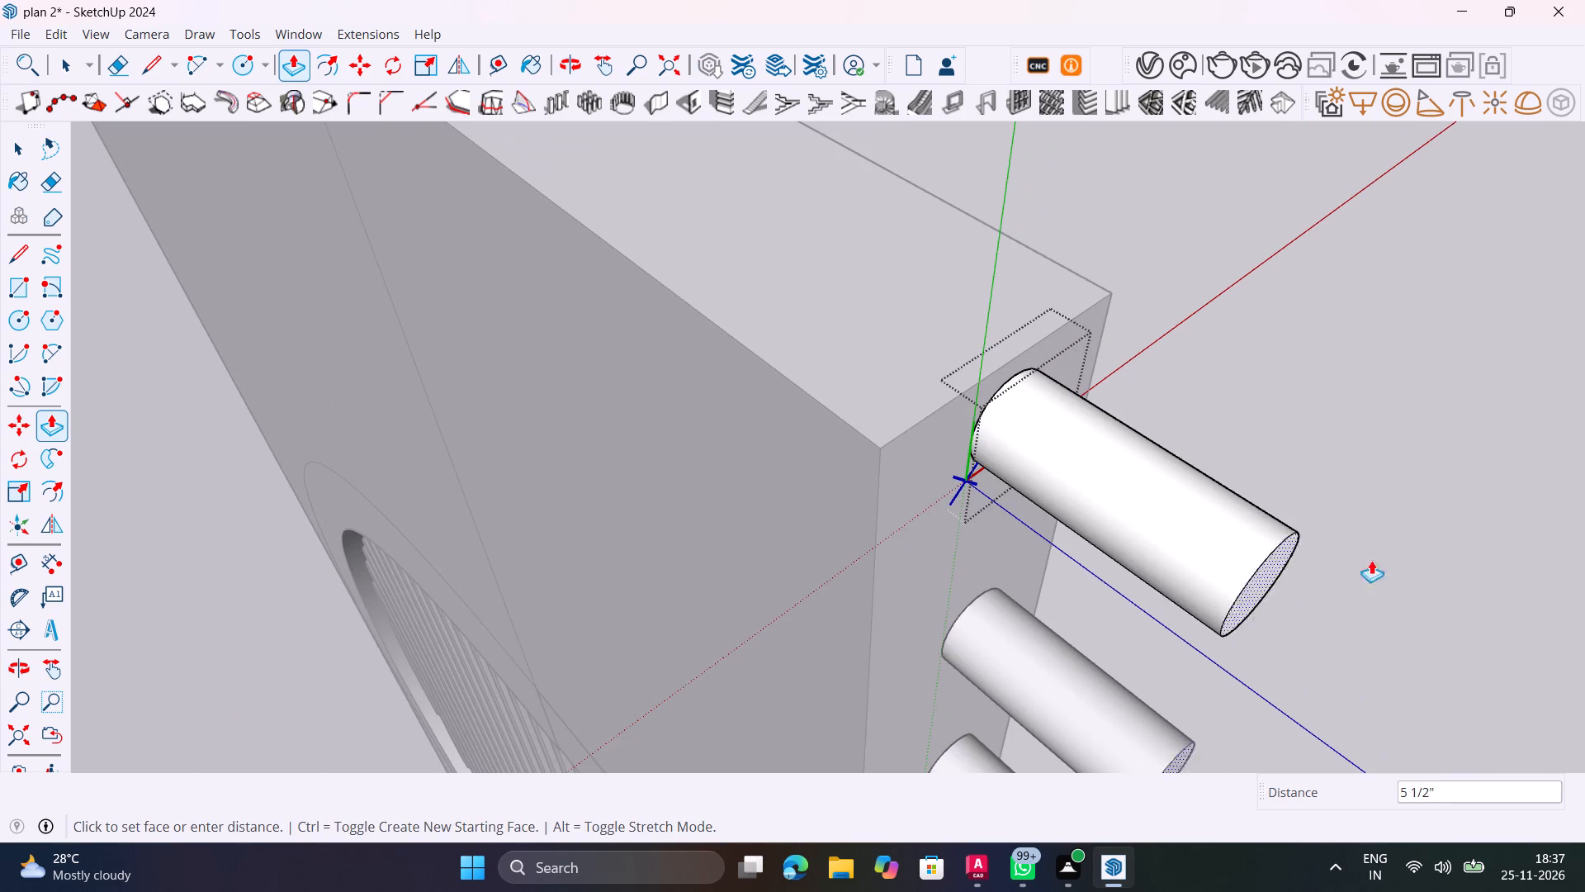
drag(1371, 560, 1584, 629)
scroll(1460, 553, down, 16)
shift+middle_drag(1392, 536, 886, 322)
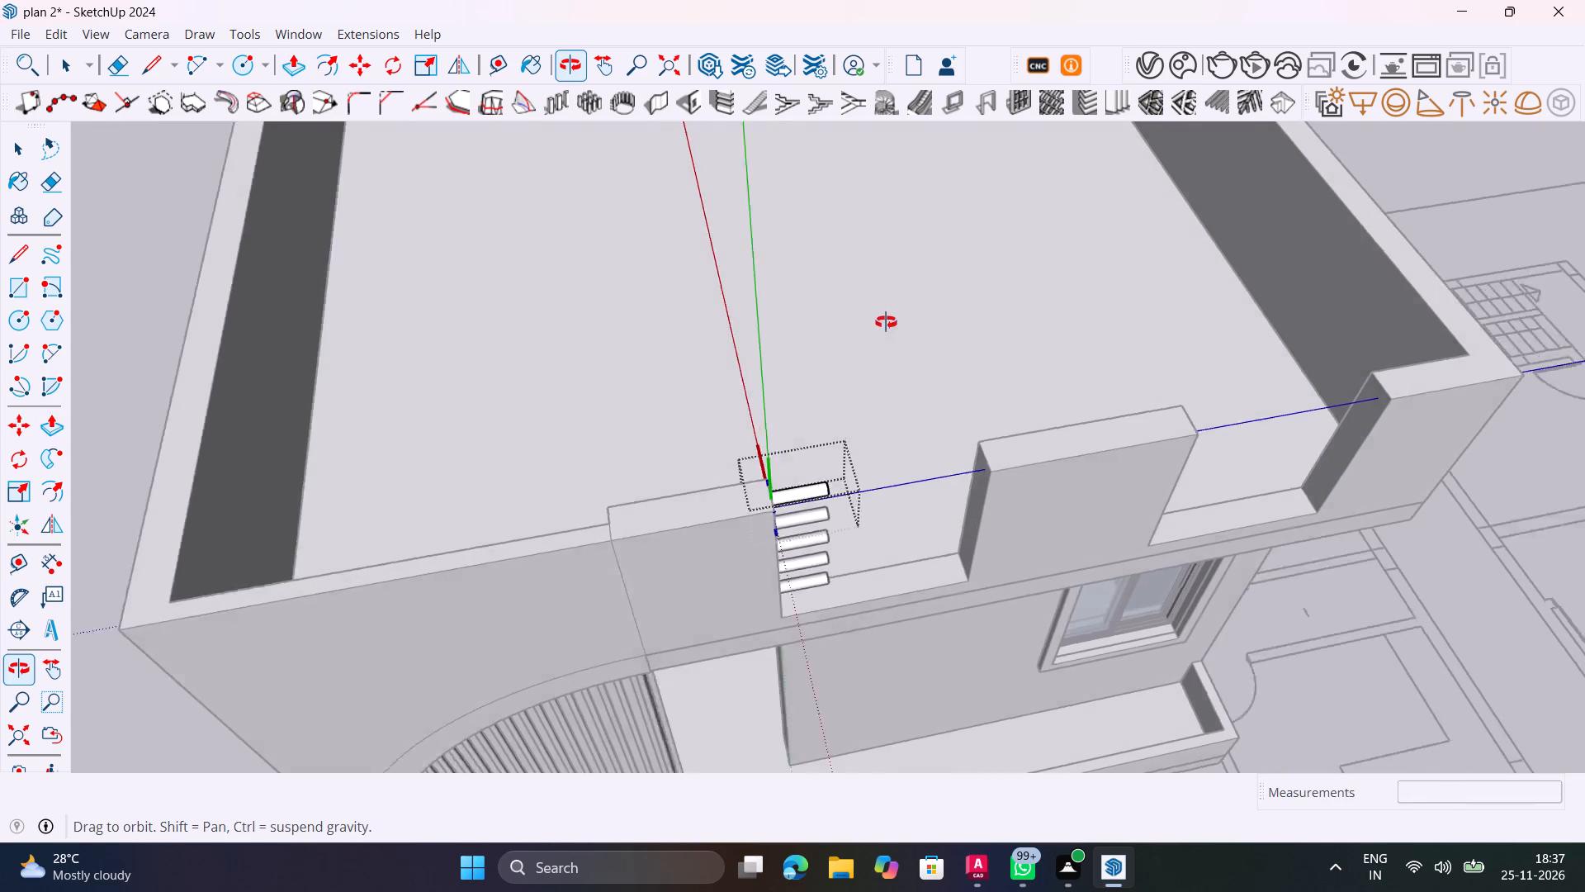
shift+middle_drag(886, 322, 889, 323)
middle_drag(830, 576, 532, 394)
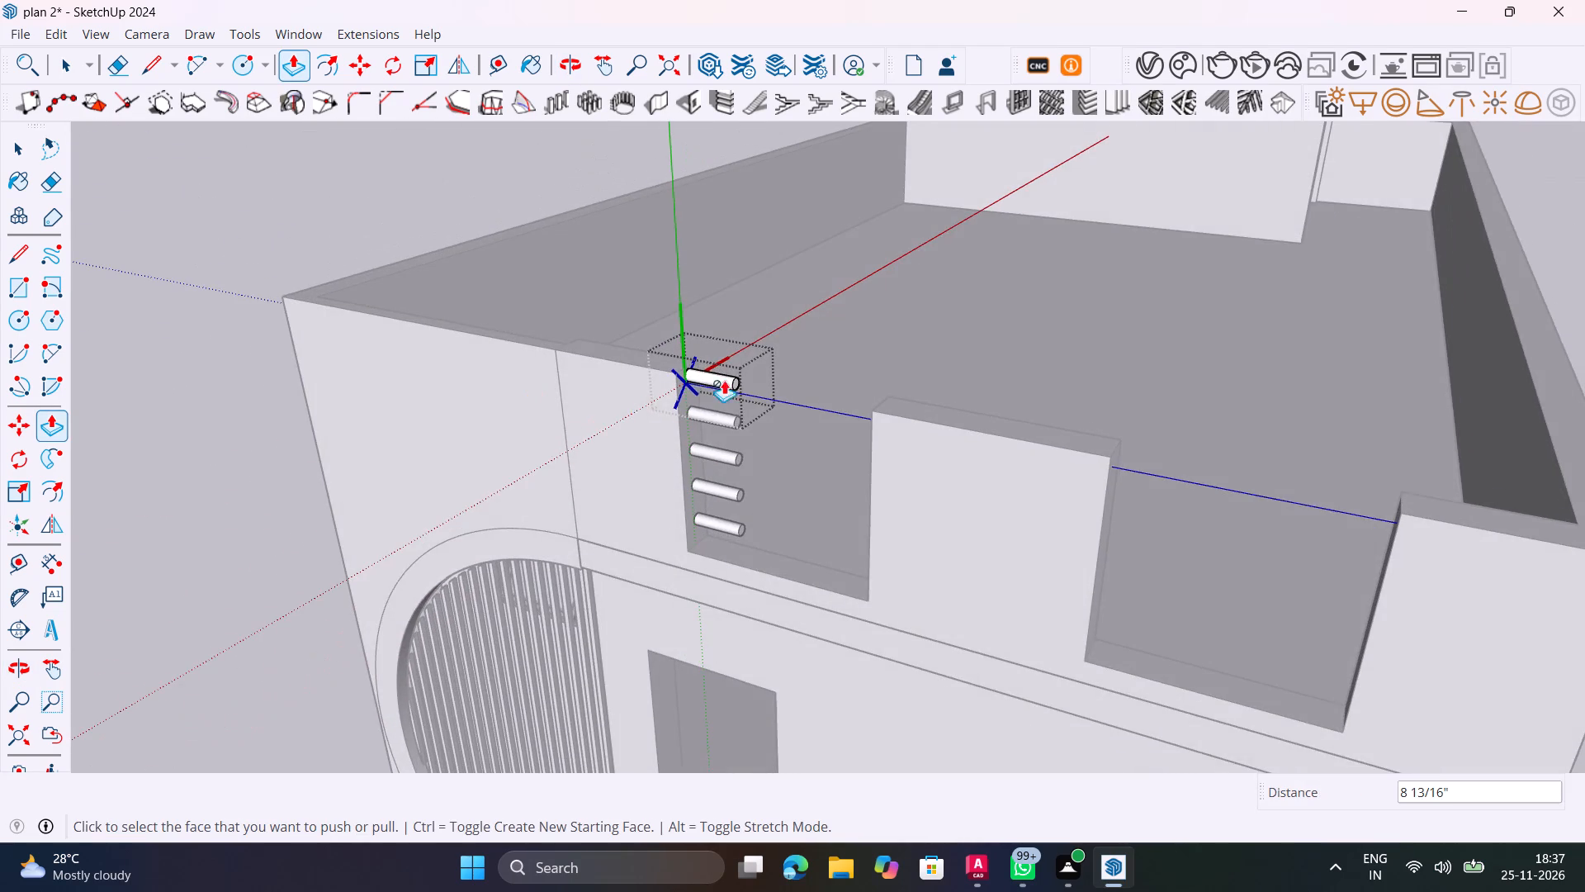
Extrude the top bar's end face about 7' 8 3/8" across both parapet notches and exit the component.
scroll(731, 378, up, 15)
drag(736, 393, 1420, 554)
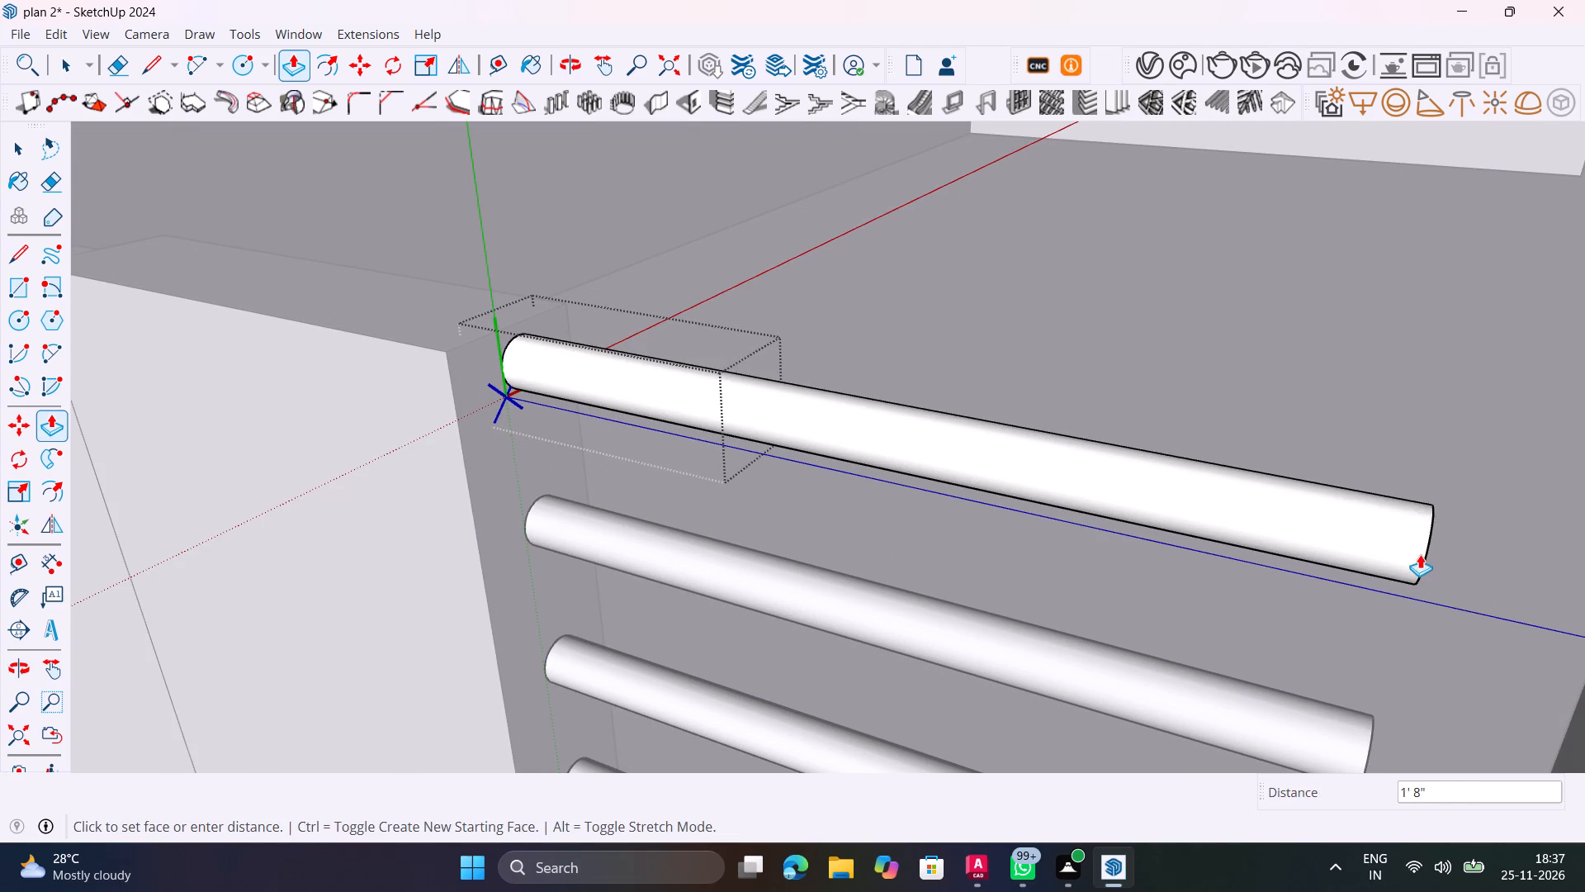
drag(1420, 554, 816, 159)
shift+middle_drag(1403, 566, 816, 159)
scroll(803, 175, down, 3)
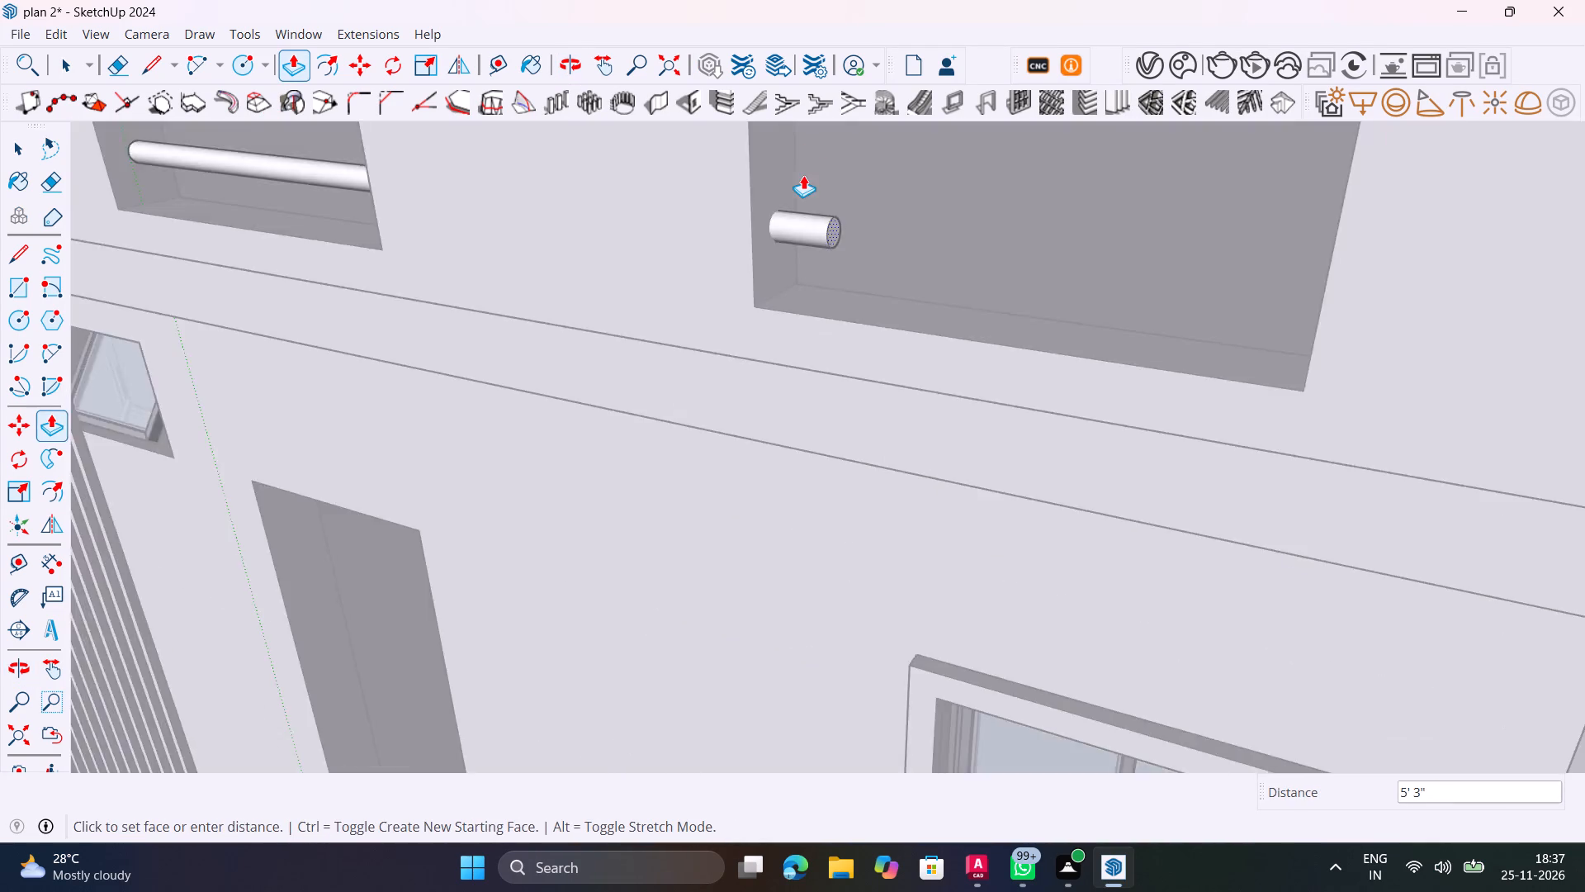
scroll(803, 175, down, 12)
shift+middle_drag(724, 149, 1075, 434)
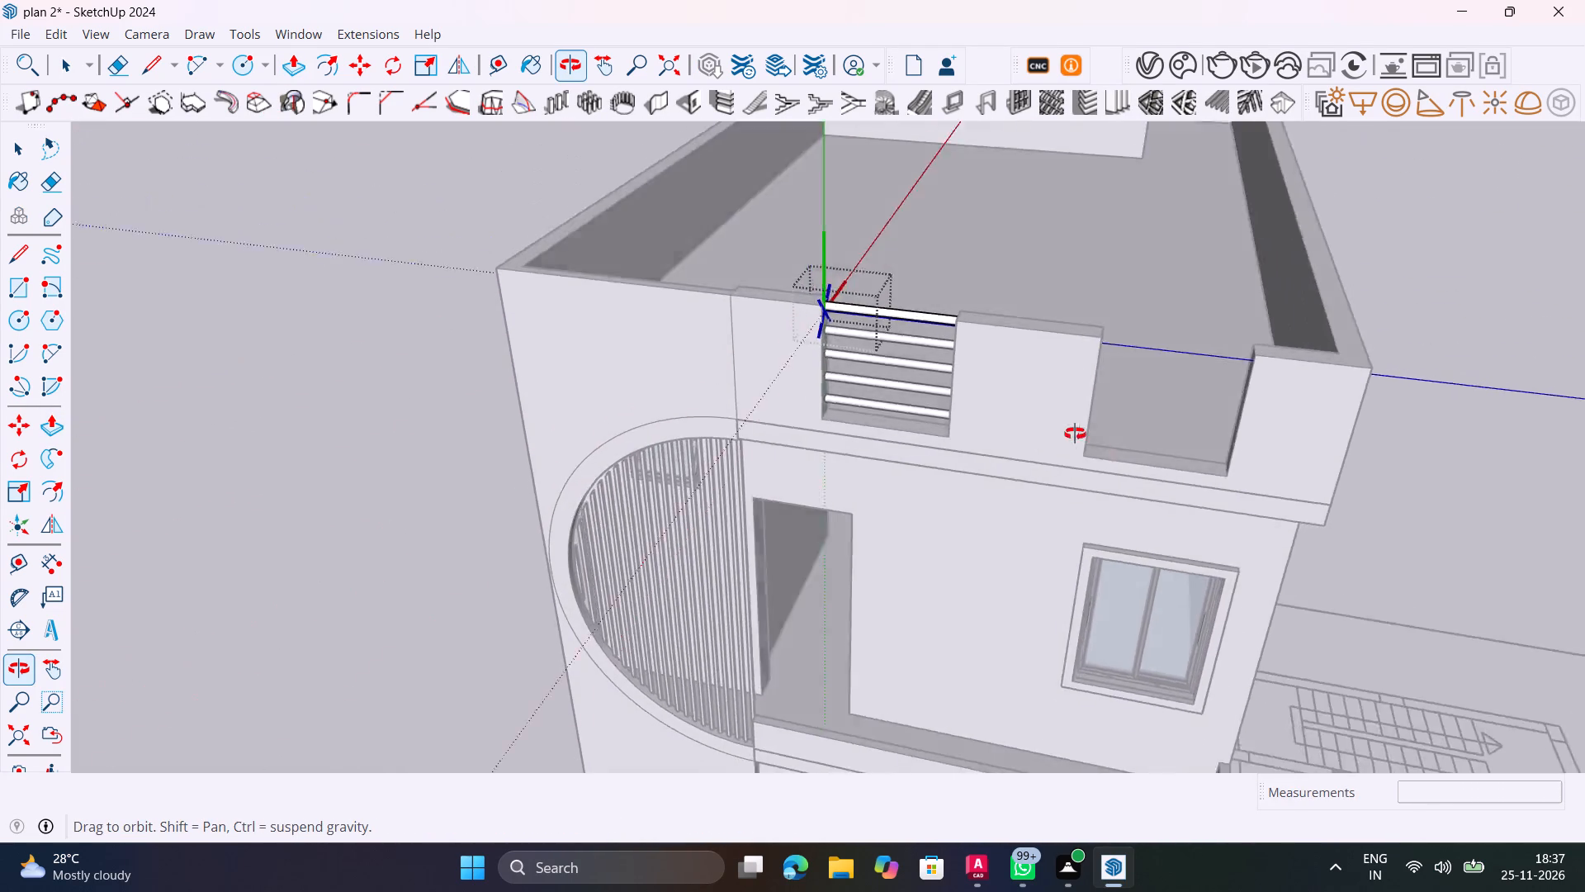
shift+middle_drag(1075, 434, 1117, 458)
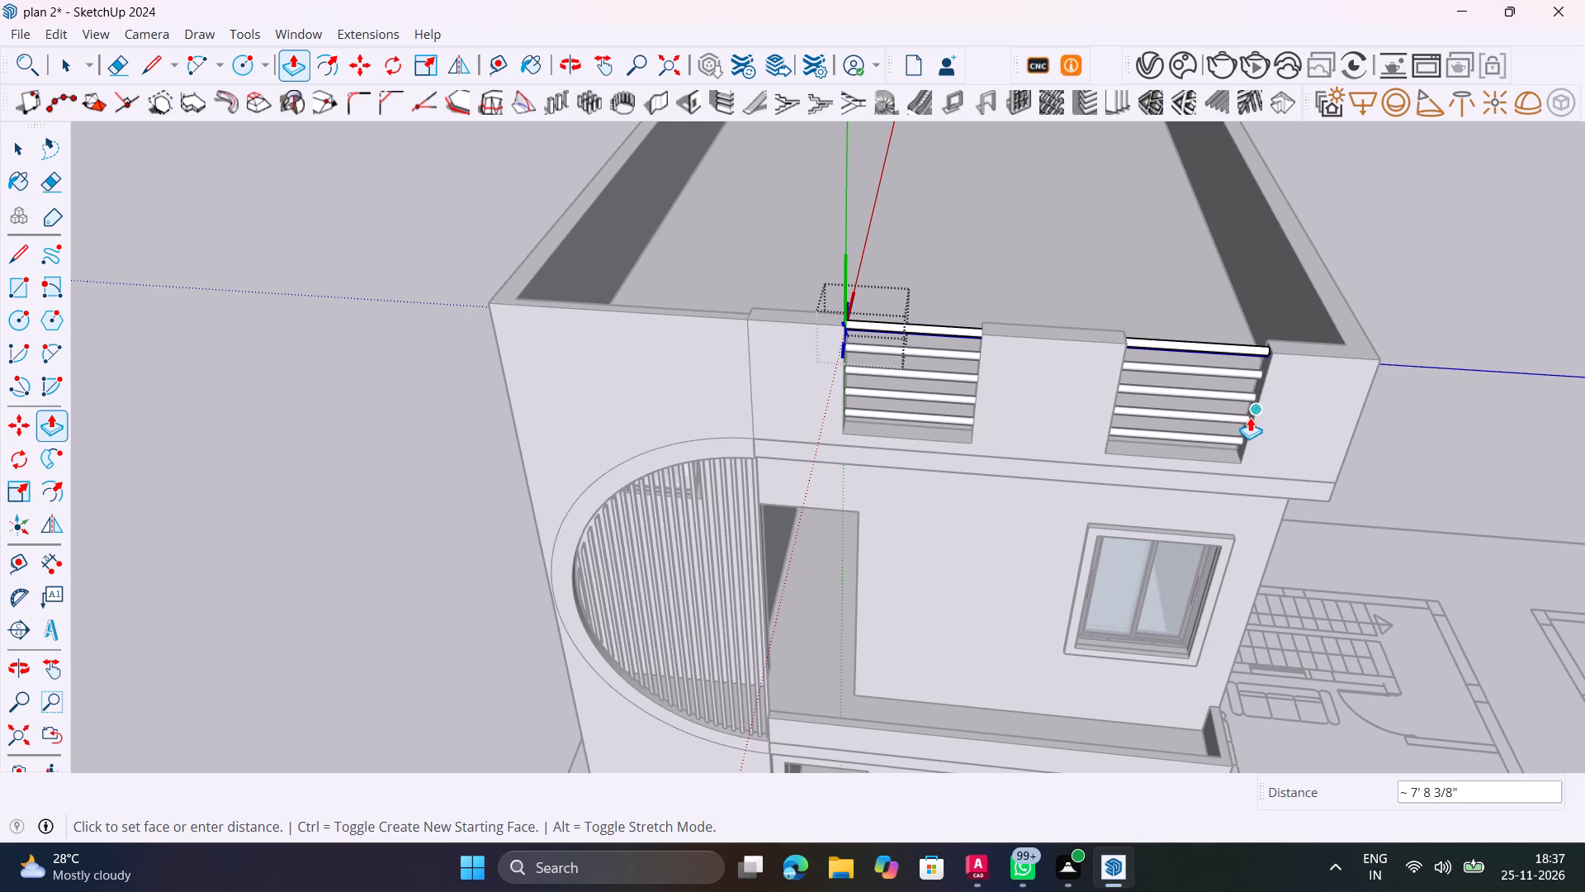
click(1250, 417)
key(space)
scroll(1216, 418, down, 4)
key(c)
click(1398, 293)
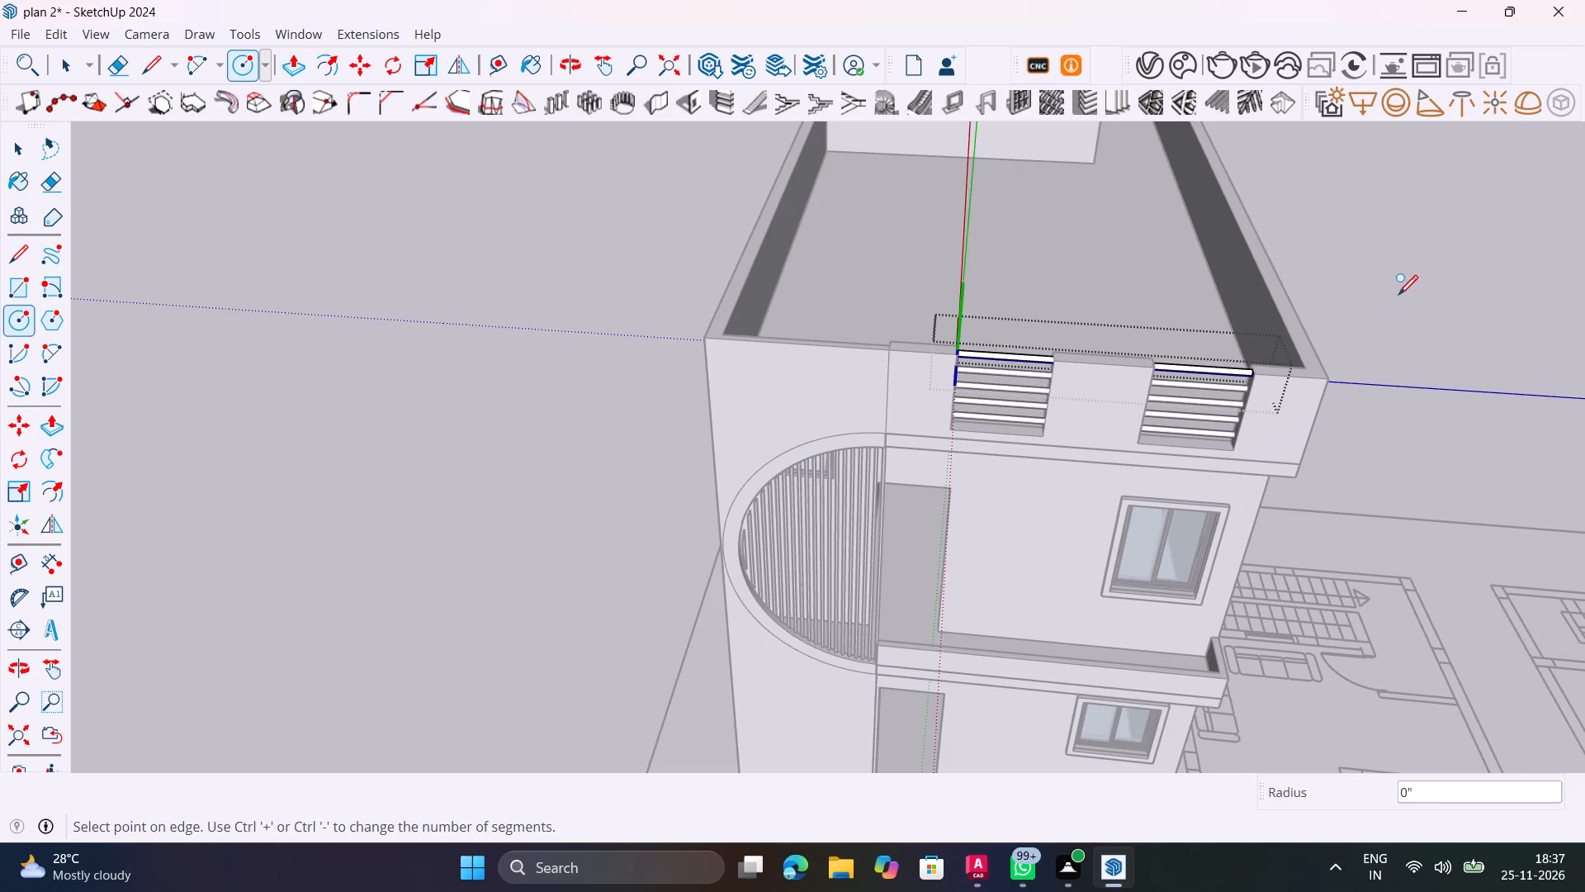
key(space)
drag(1364, 291, 1372, 291)
scroll(1352, 432, down, 1)
middle_drag(1336, 429, 1204, 415)
key(Escape)
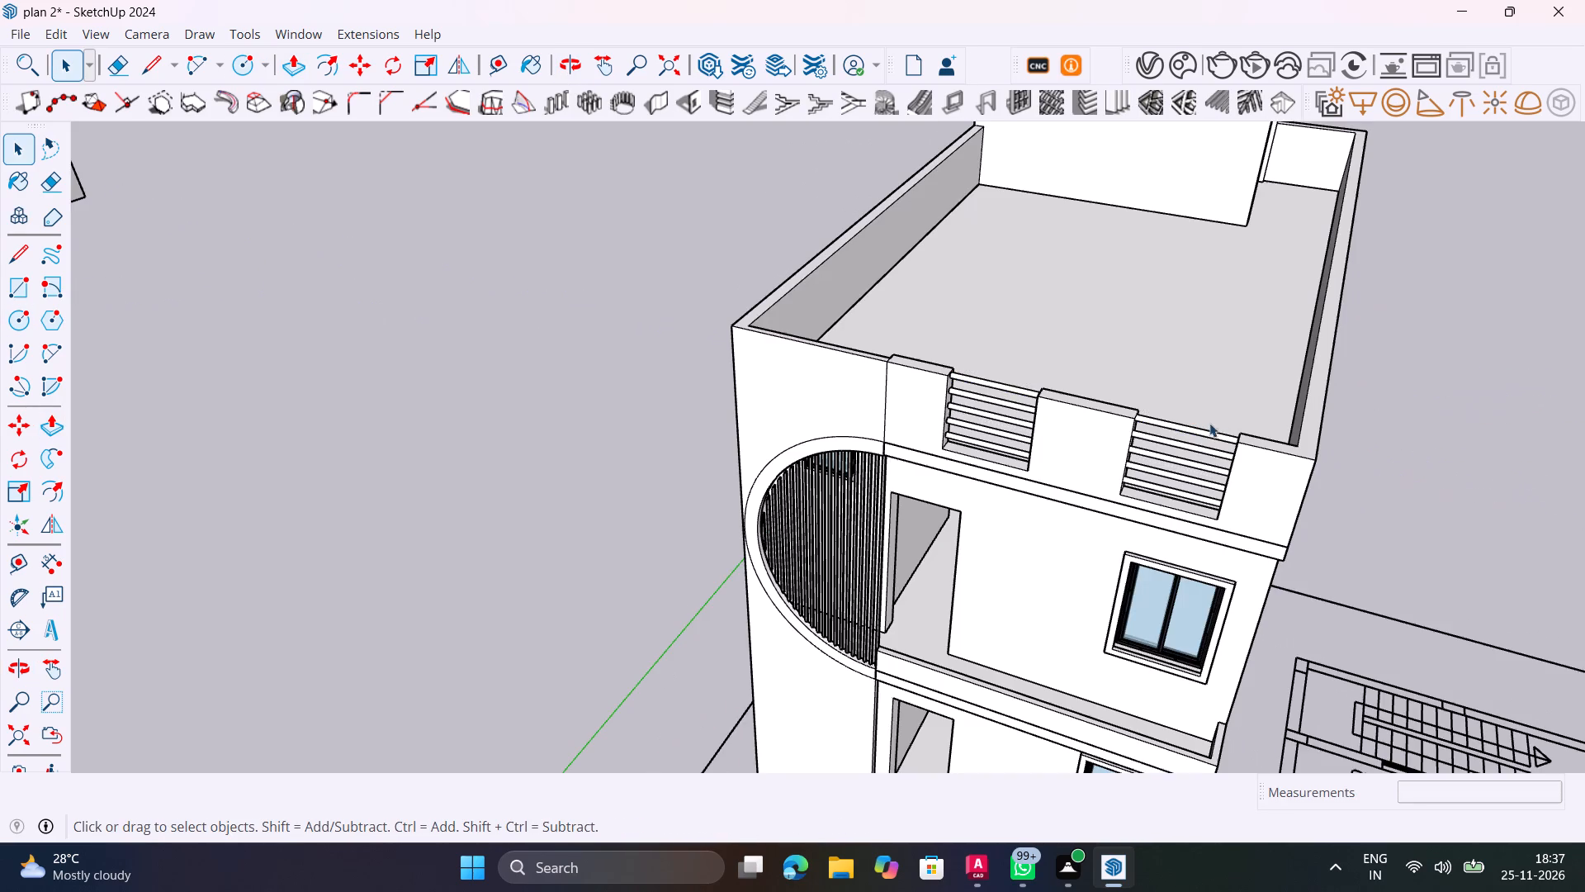
Erase the stray vertical edge on the front parapet face between the arch and the parapet top.
middle_drag(911, 597, 1184, 469)
scroll(1184, 469, up, 1)
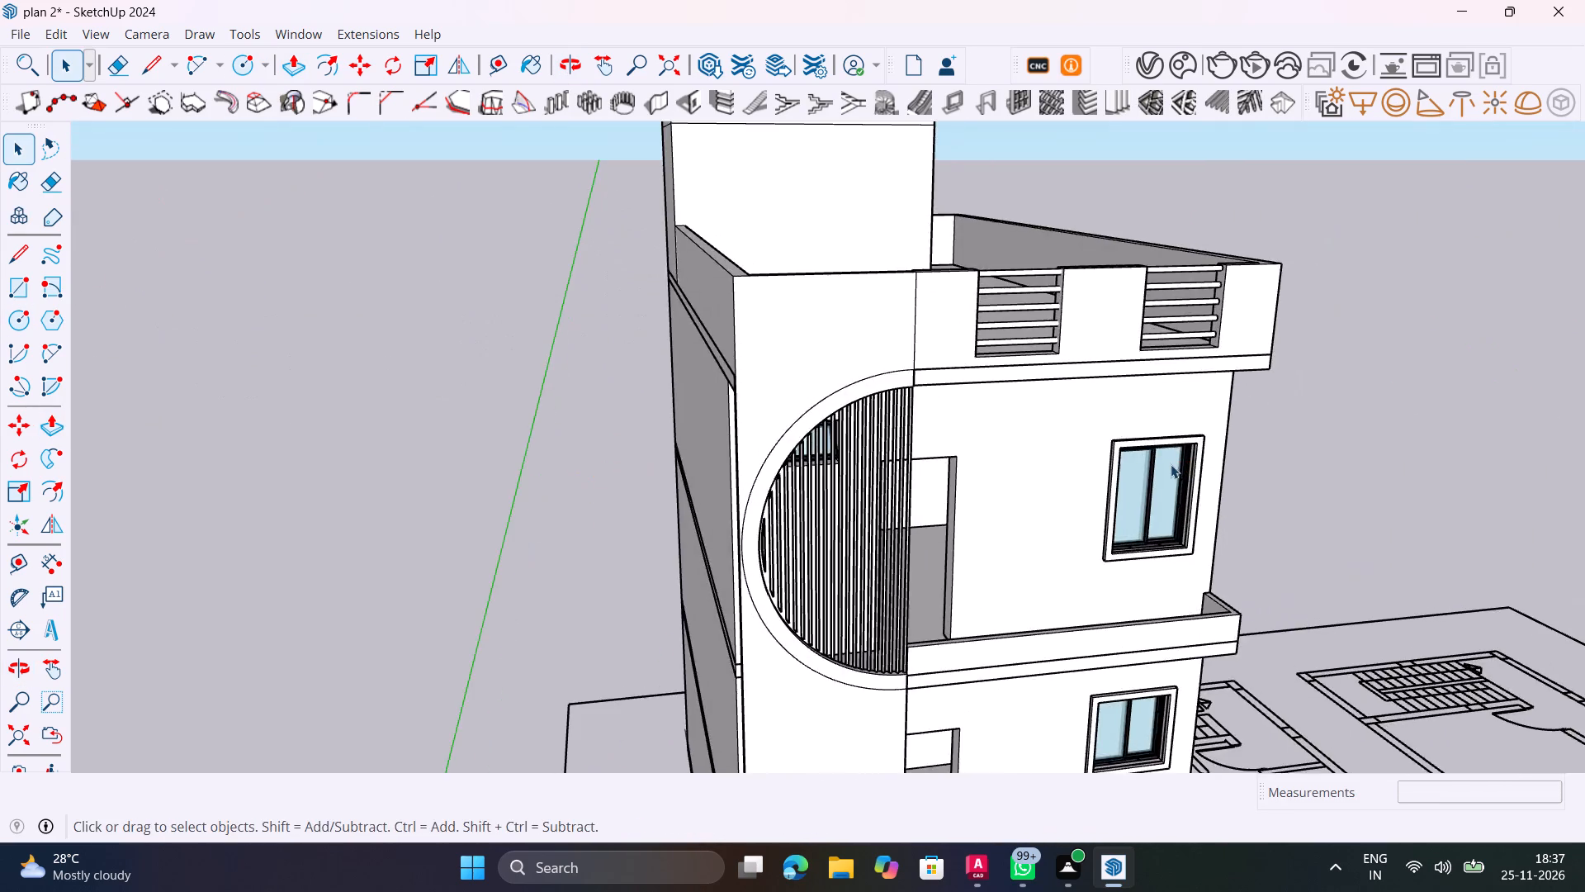
scroll(1170, 464, down, 4)
shift+middle_drag(1164, 485, 953, 523)
scroll(1013, 482, up, 5)
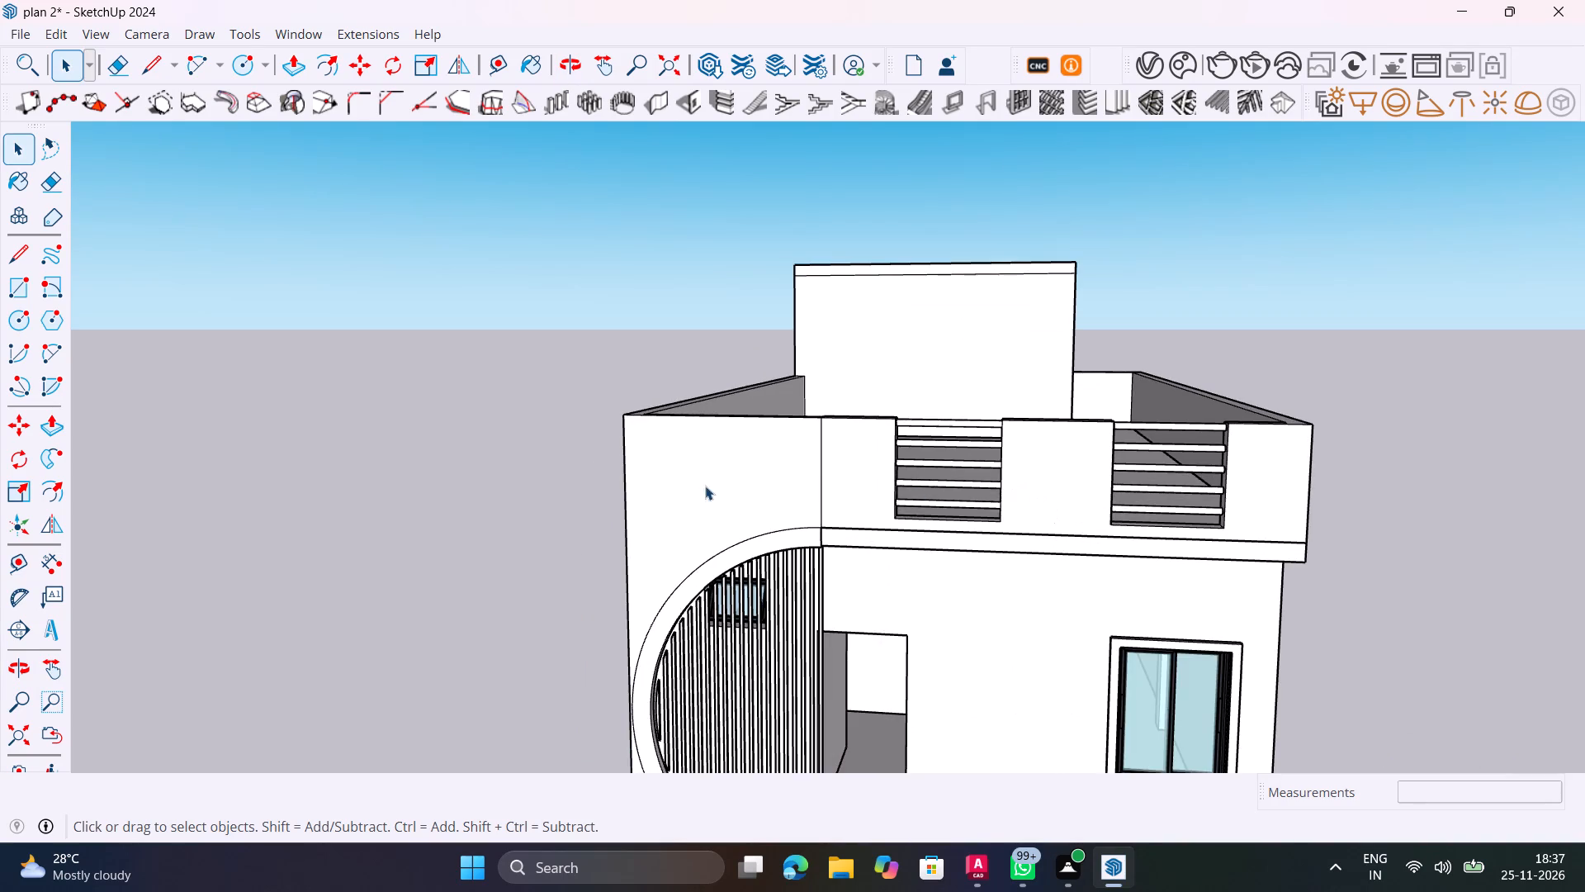
scroll(710, 473, up, 7)
key(e)
drag(886, 524, 944, 465)
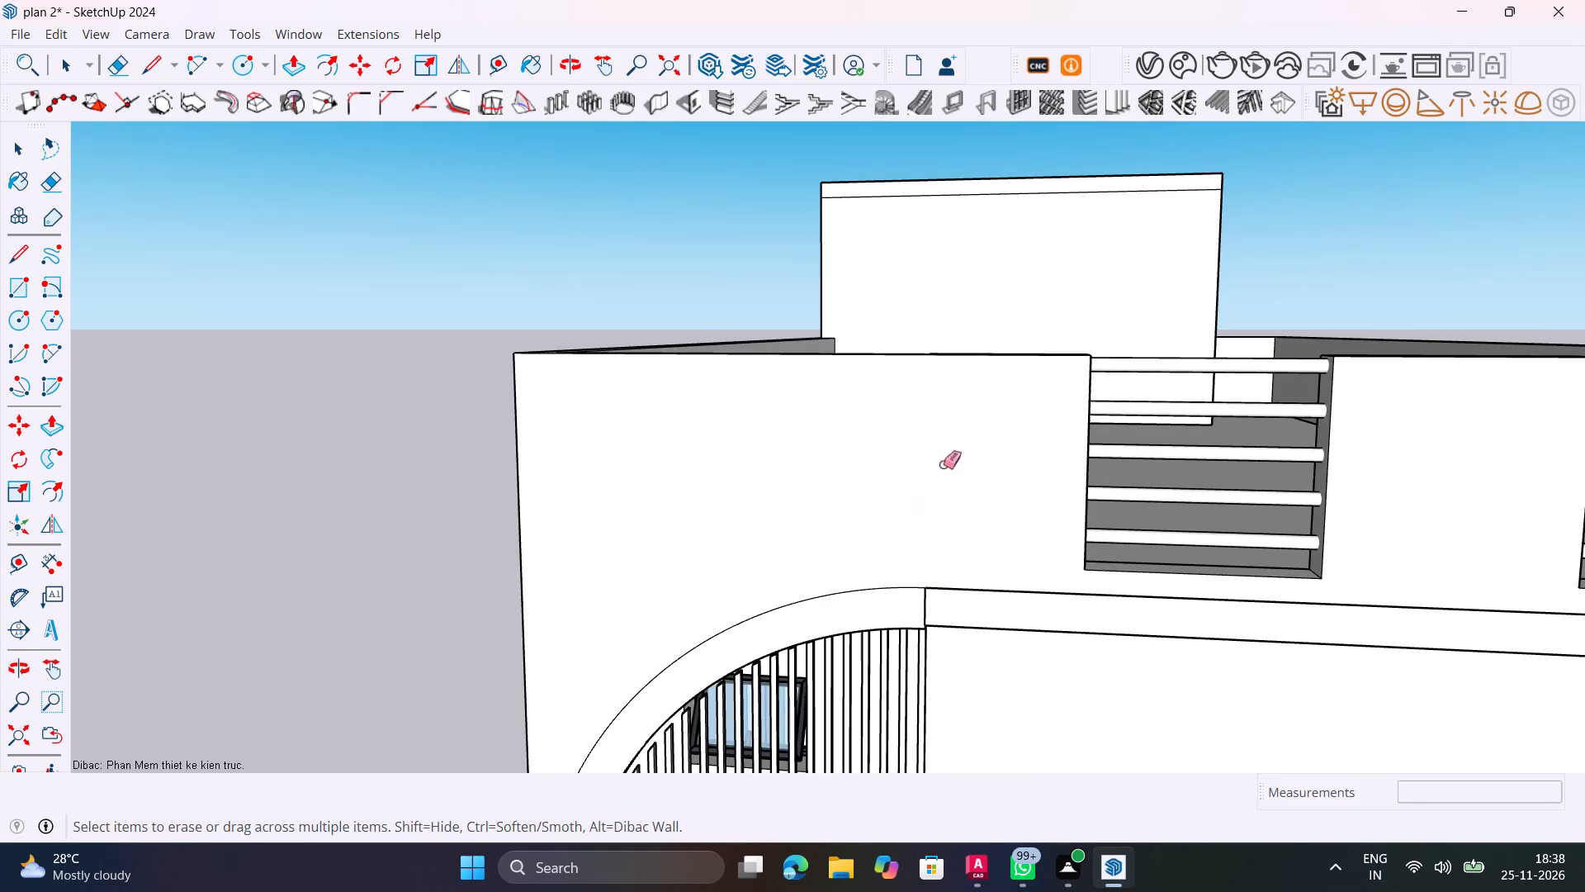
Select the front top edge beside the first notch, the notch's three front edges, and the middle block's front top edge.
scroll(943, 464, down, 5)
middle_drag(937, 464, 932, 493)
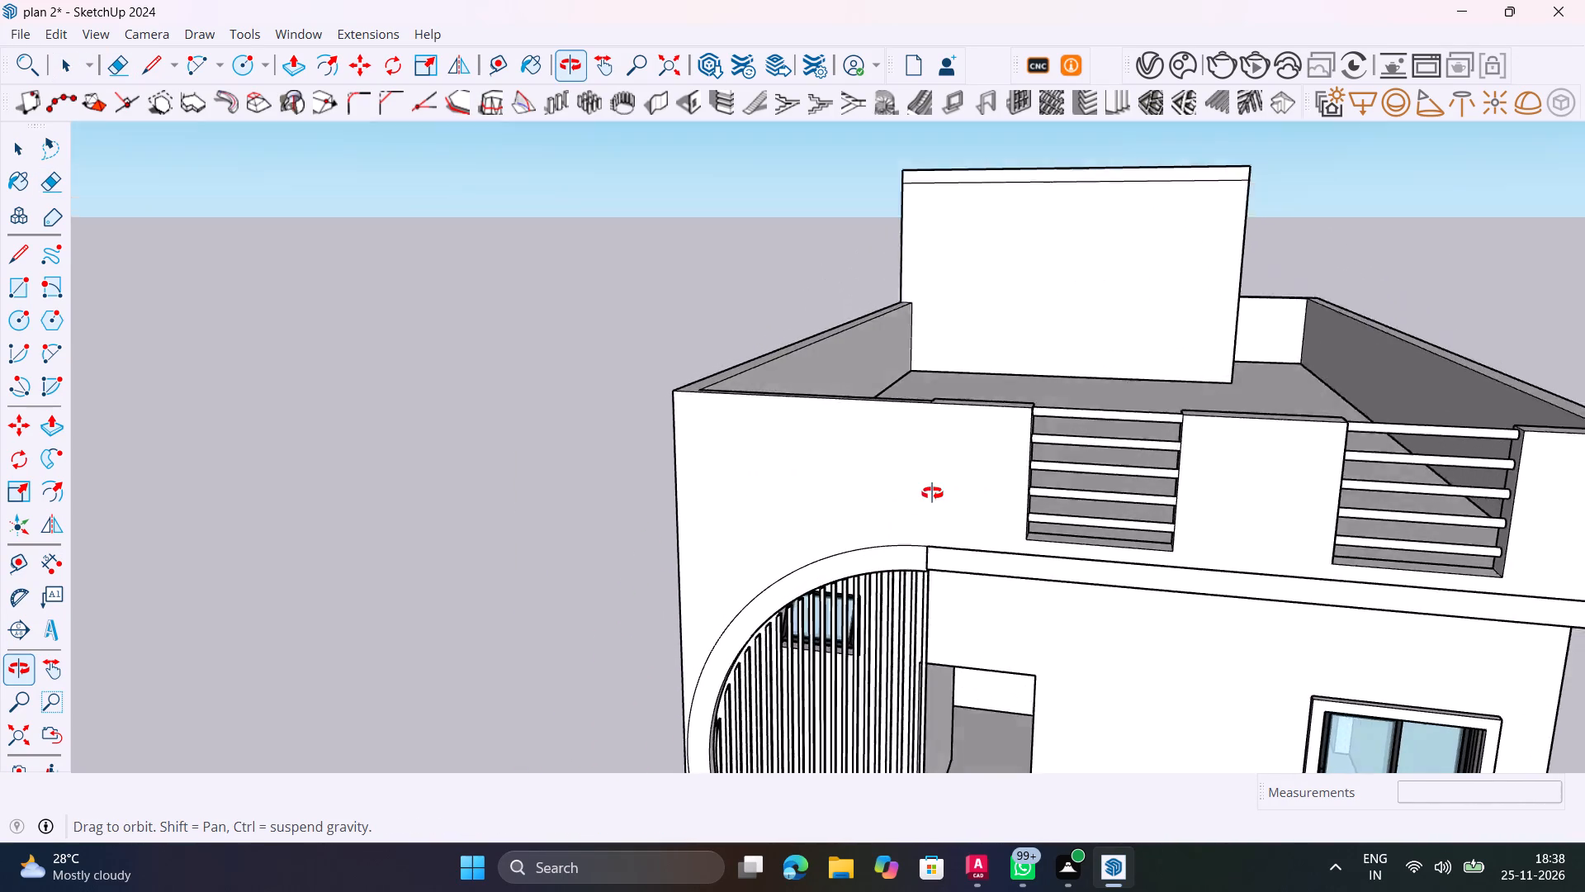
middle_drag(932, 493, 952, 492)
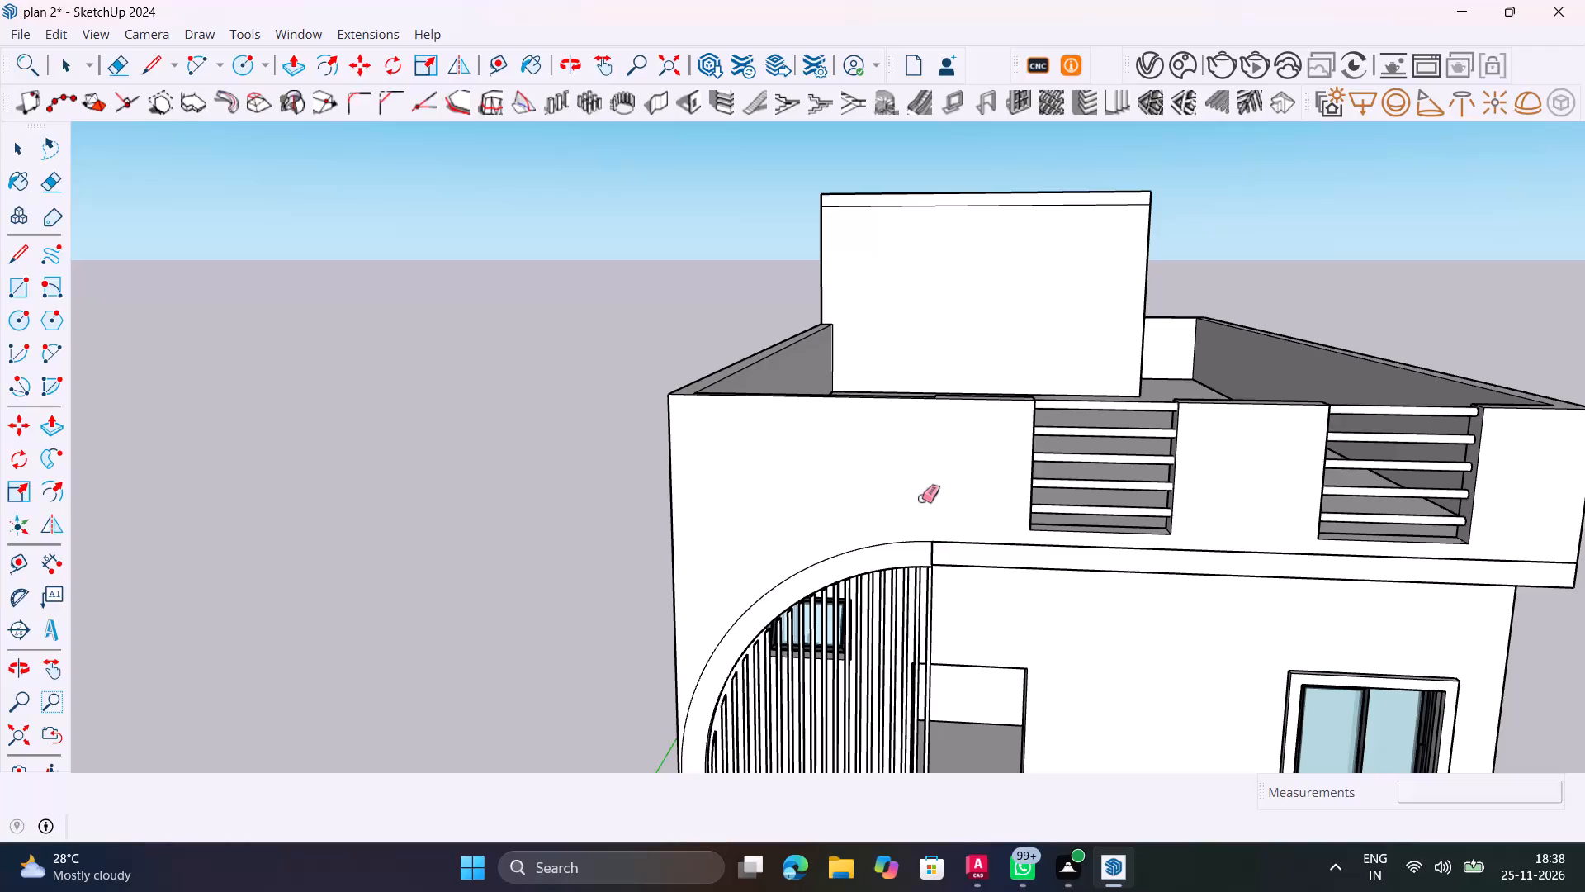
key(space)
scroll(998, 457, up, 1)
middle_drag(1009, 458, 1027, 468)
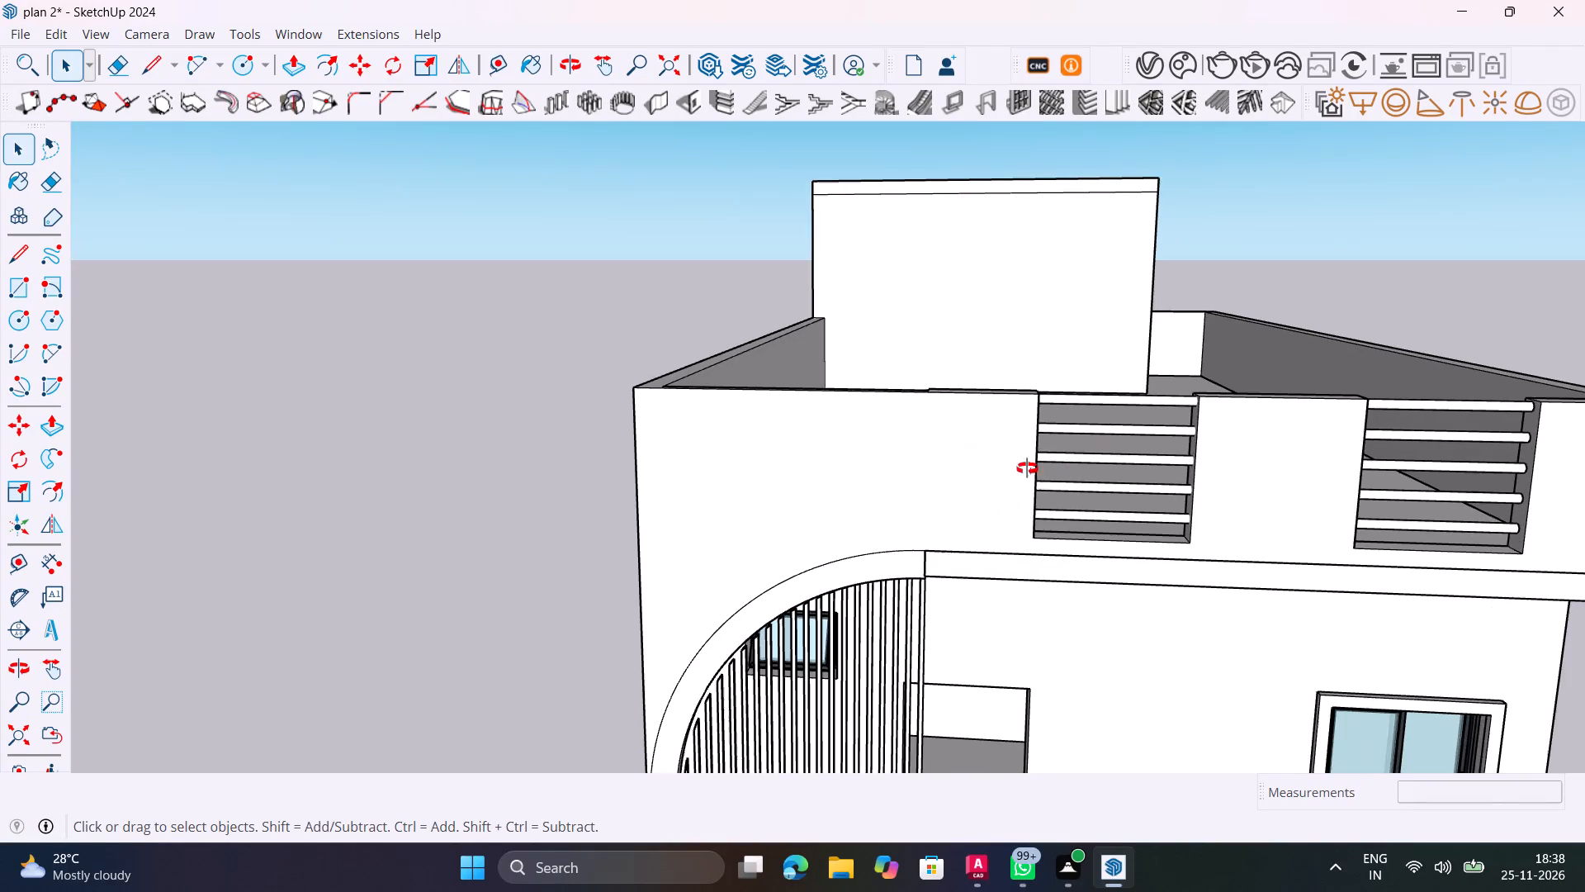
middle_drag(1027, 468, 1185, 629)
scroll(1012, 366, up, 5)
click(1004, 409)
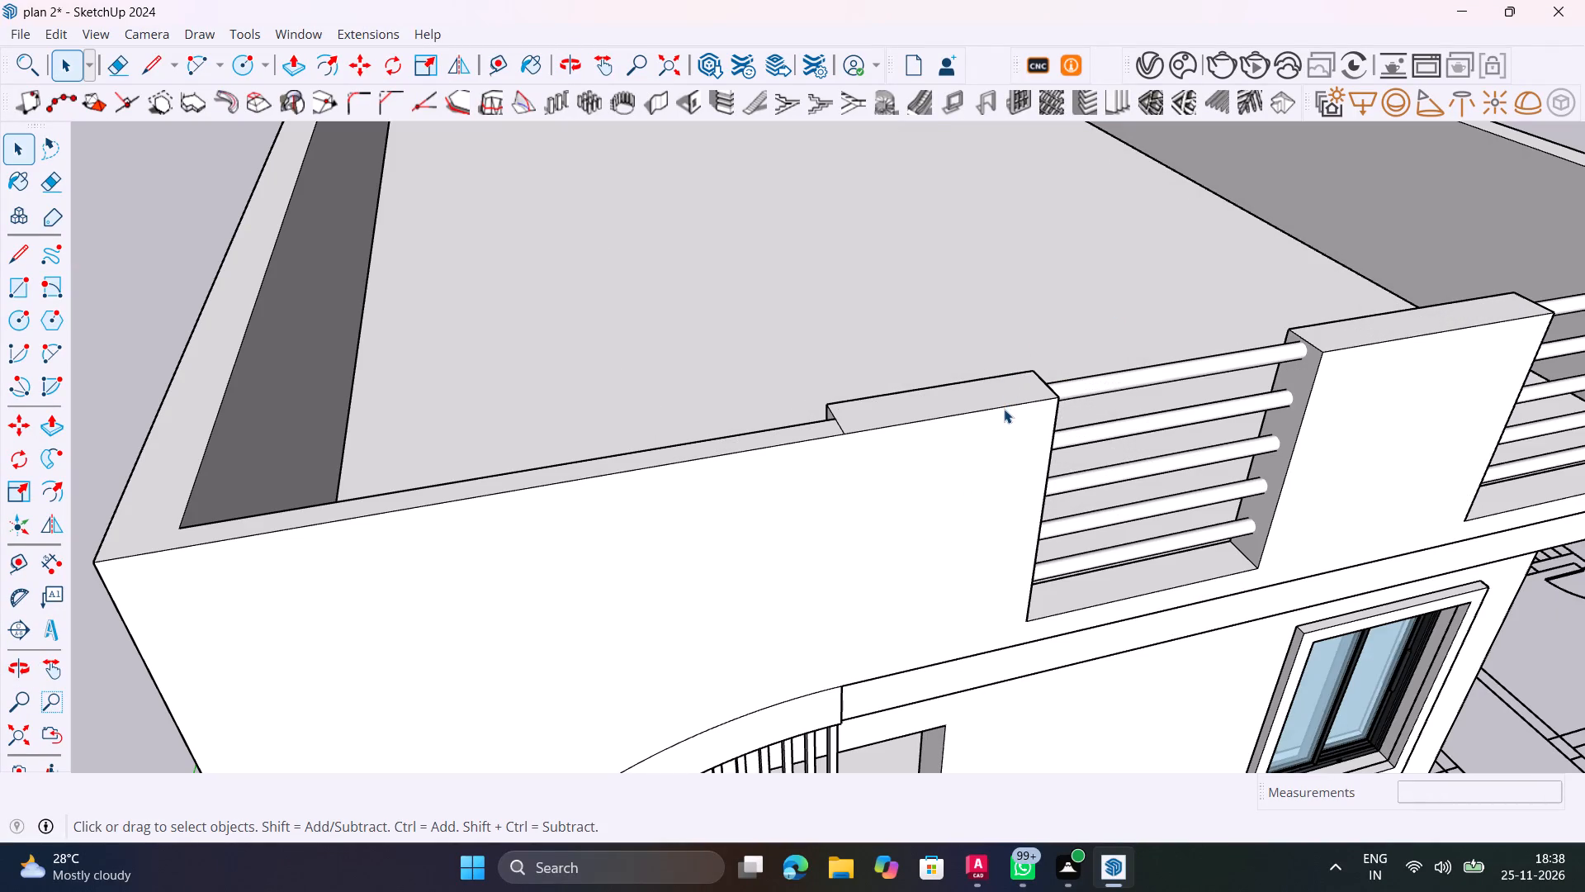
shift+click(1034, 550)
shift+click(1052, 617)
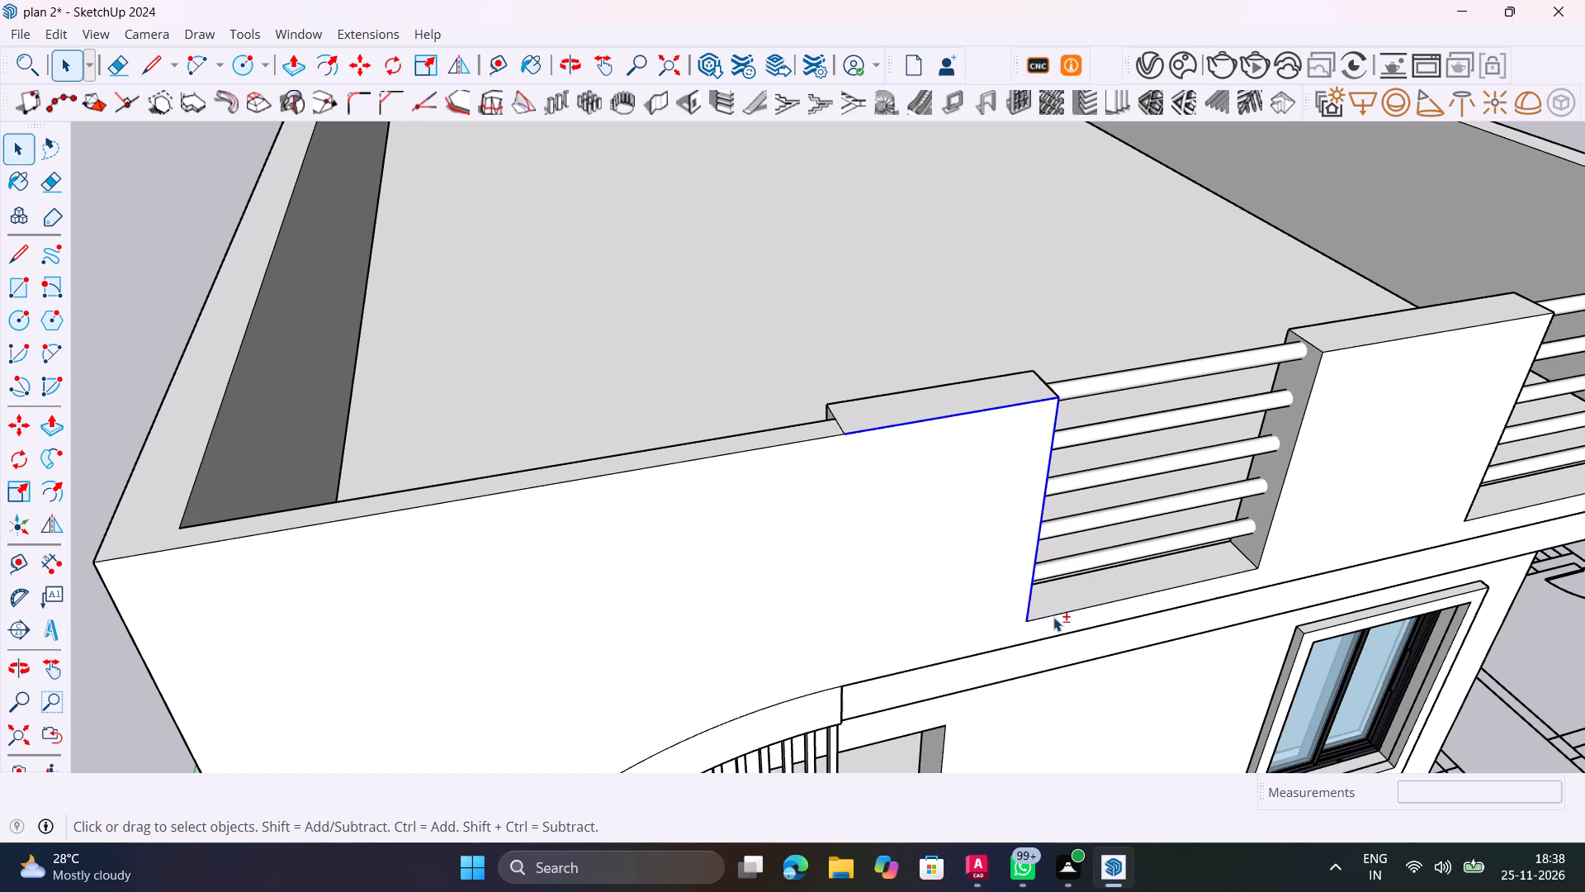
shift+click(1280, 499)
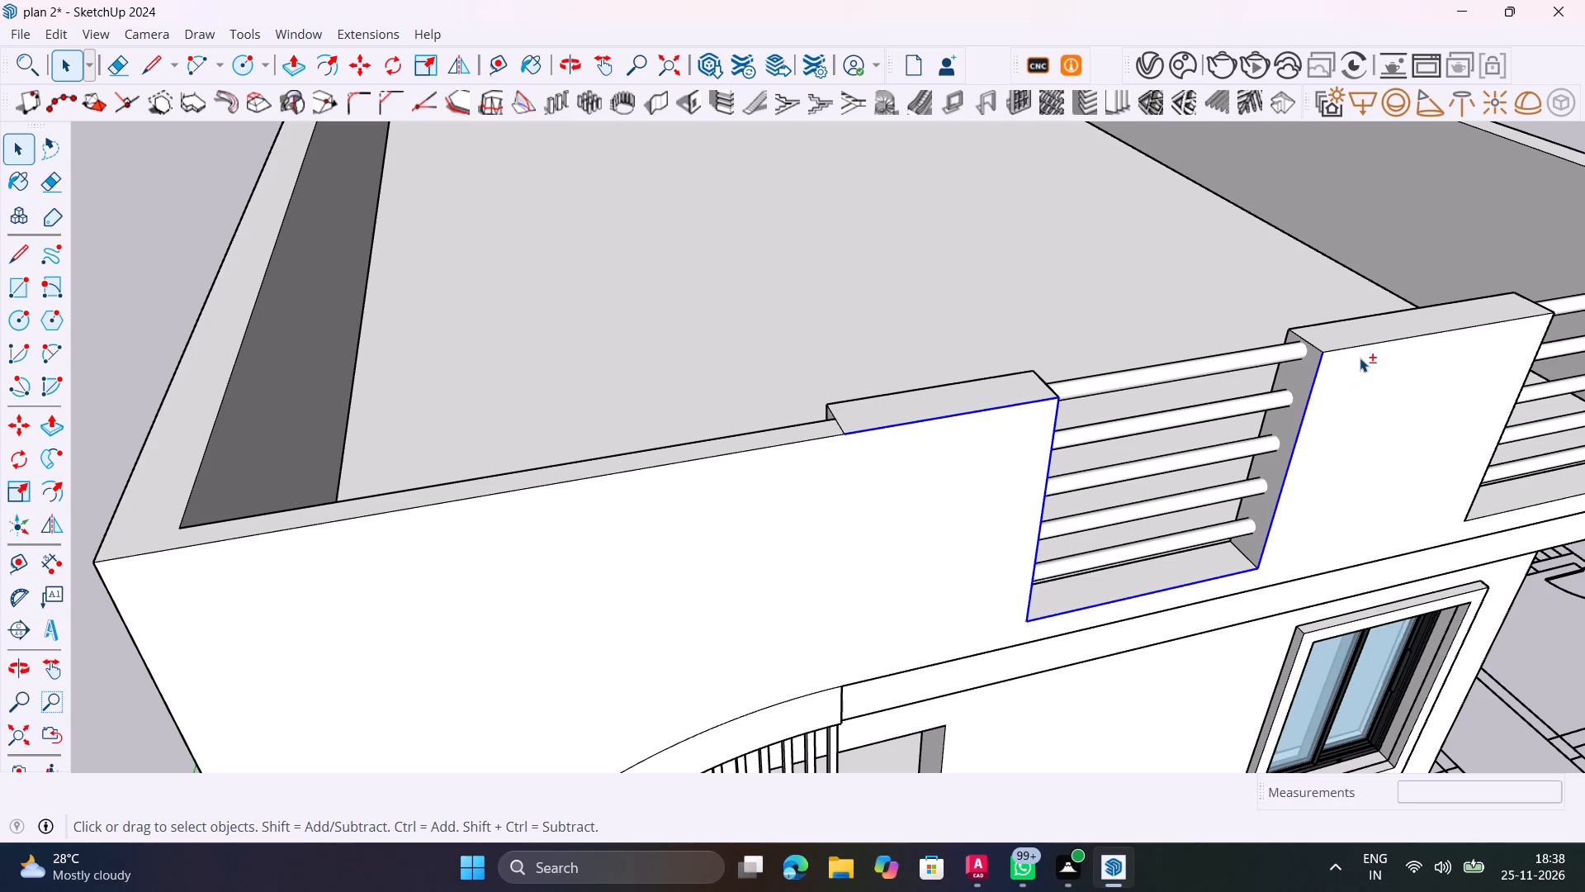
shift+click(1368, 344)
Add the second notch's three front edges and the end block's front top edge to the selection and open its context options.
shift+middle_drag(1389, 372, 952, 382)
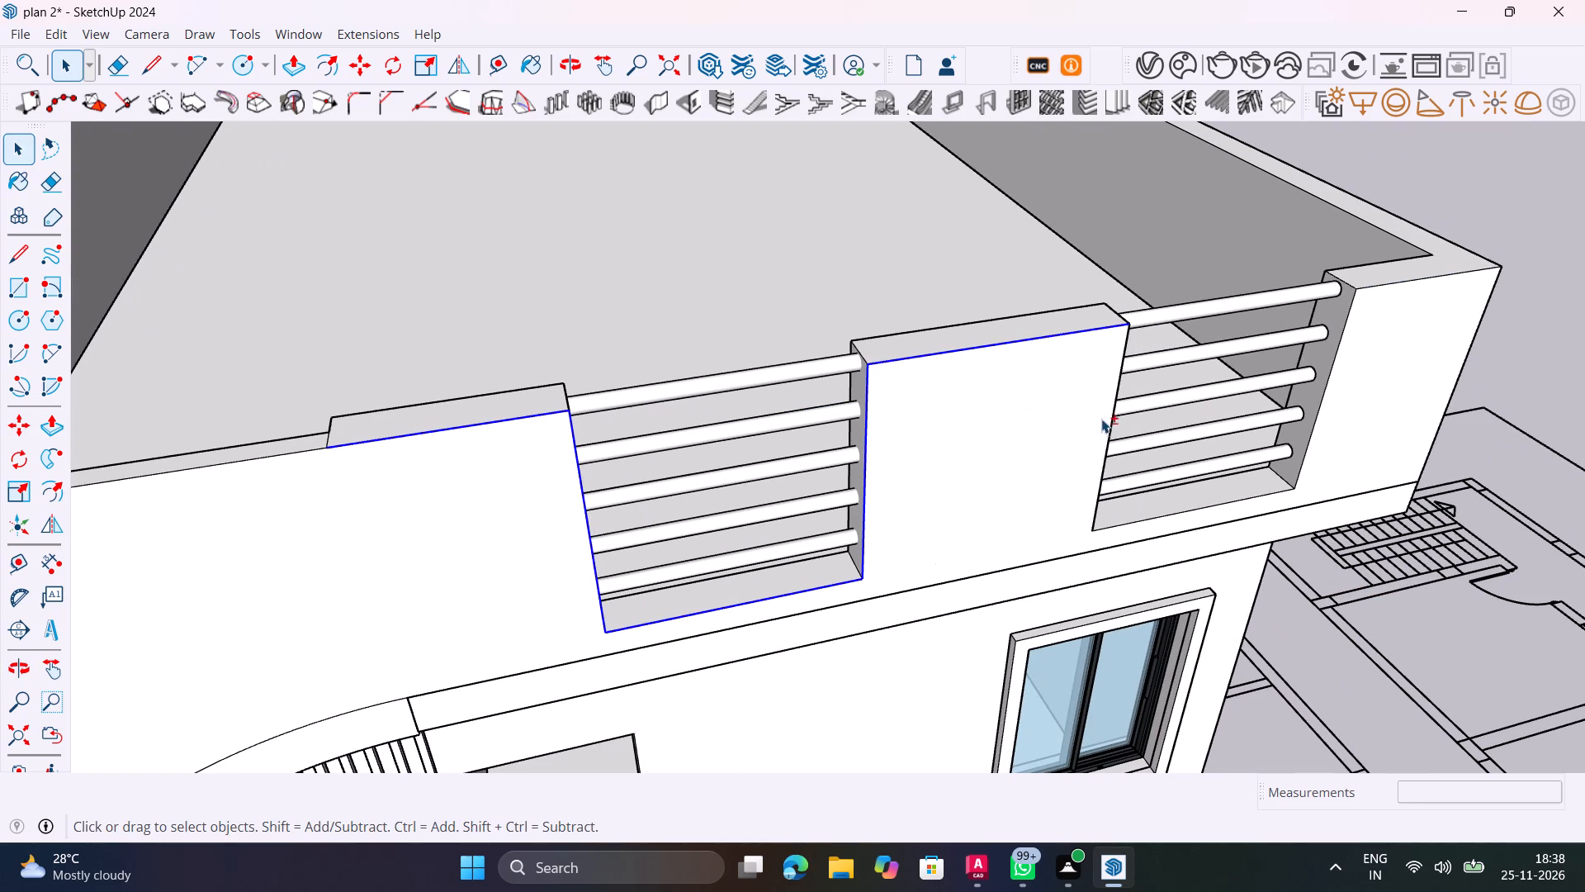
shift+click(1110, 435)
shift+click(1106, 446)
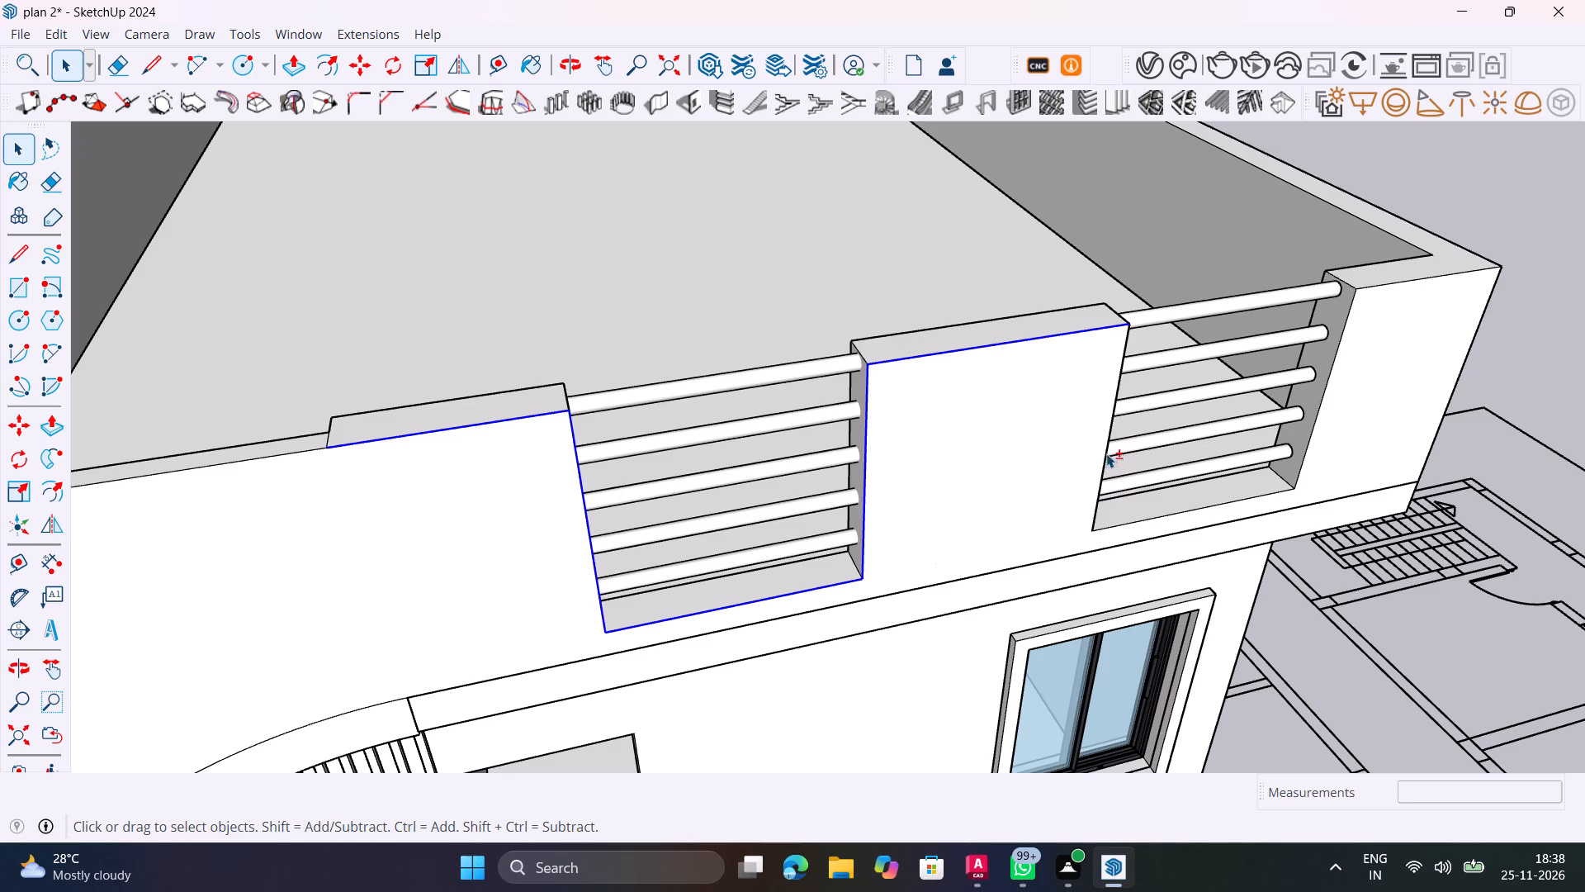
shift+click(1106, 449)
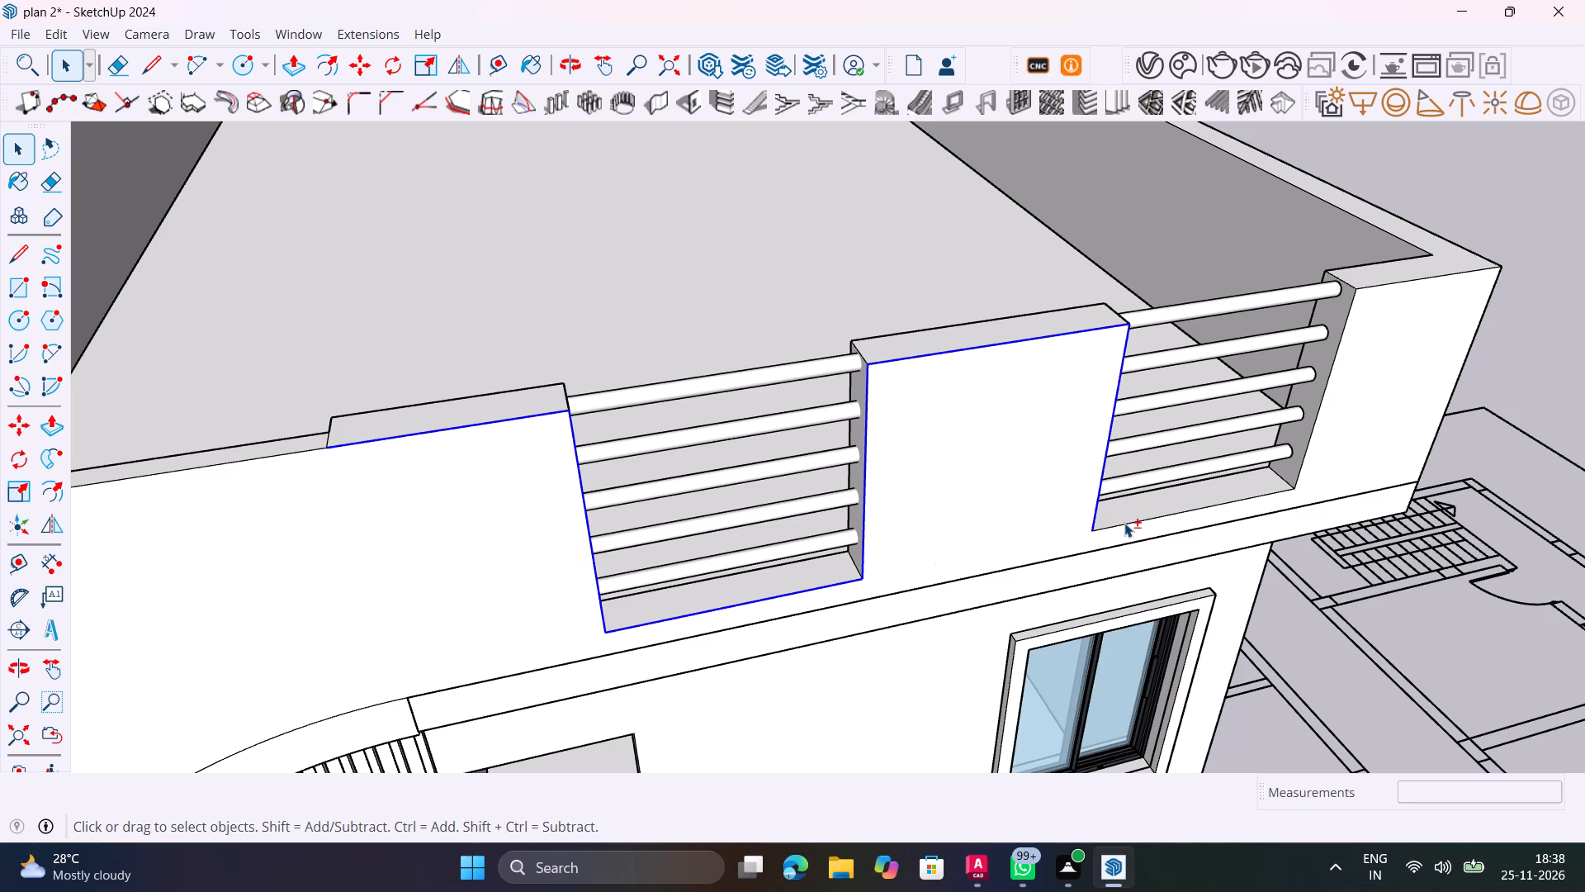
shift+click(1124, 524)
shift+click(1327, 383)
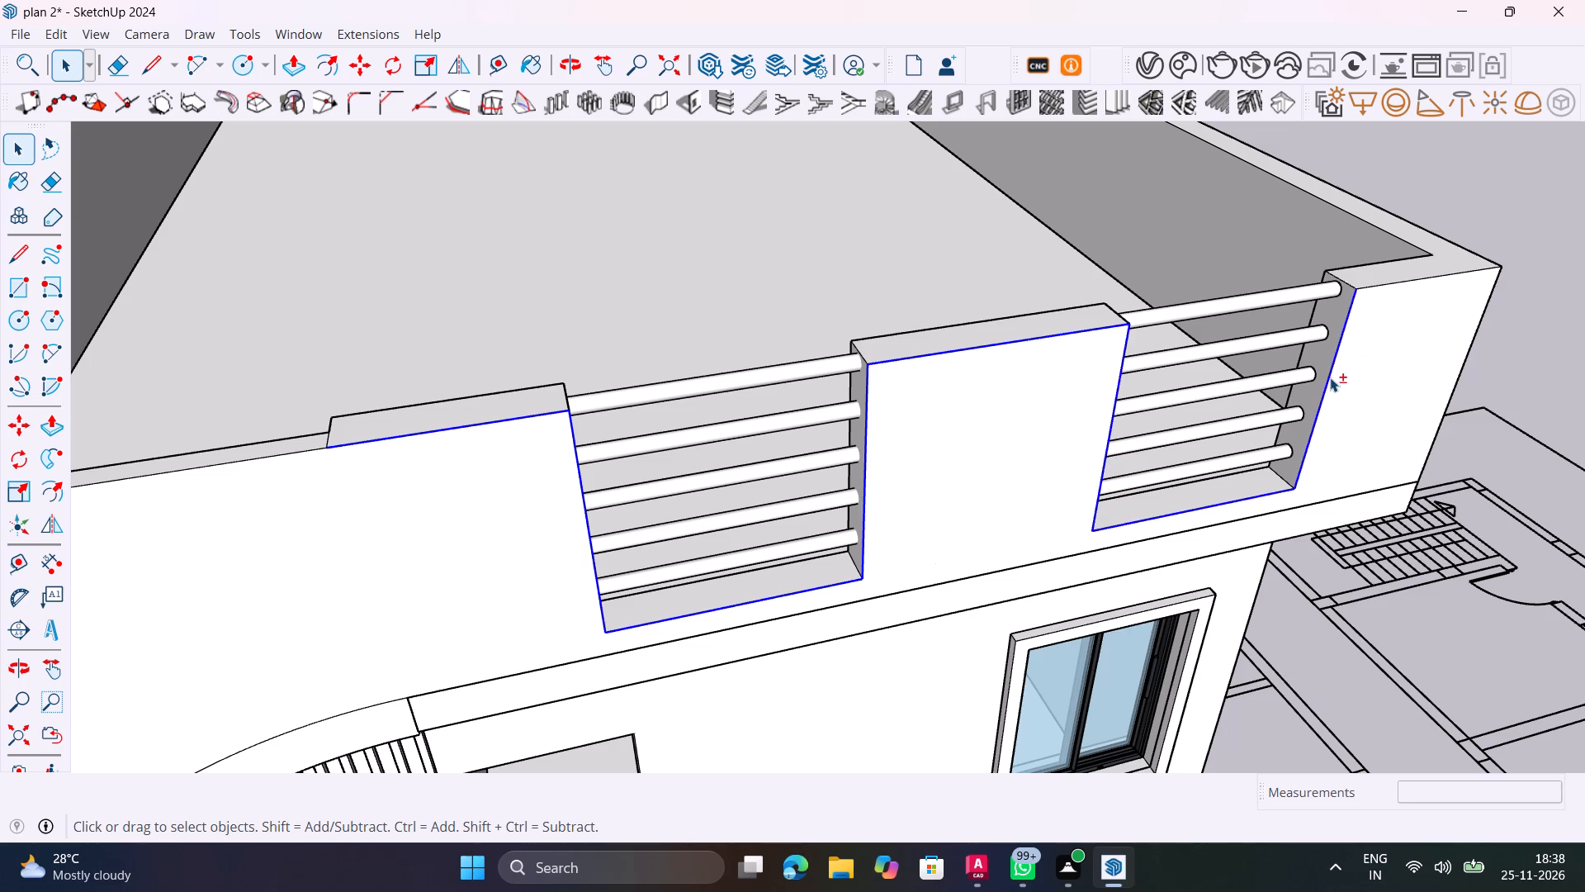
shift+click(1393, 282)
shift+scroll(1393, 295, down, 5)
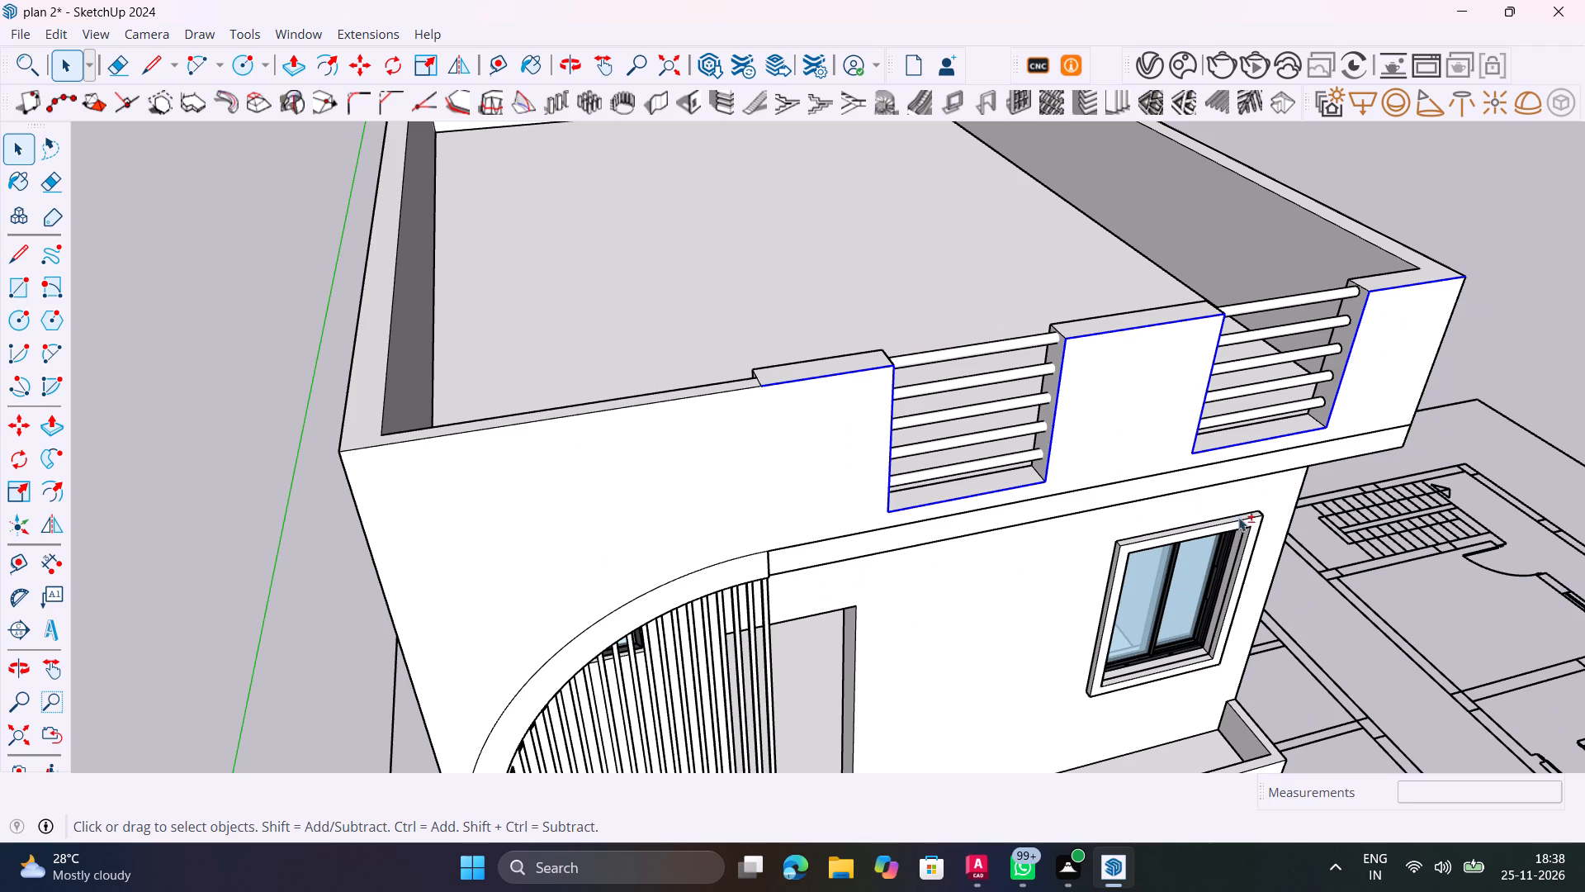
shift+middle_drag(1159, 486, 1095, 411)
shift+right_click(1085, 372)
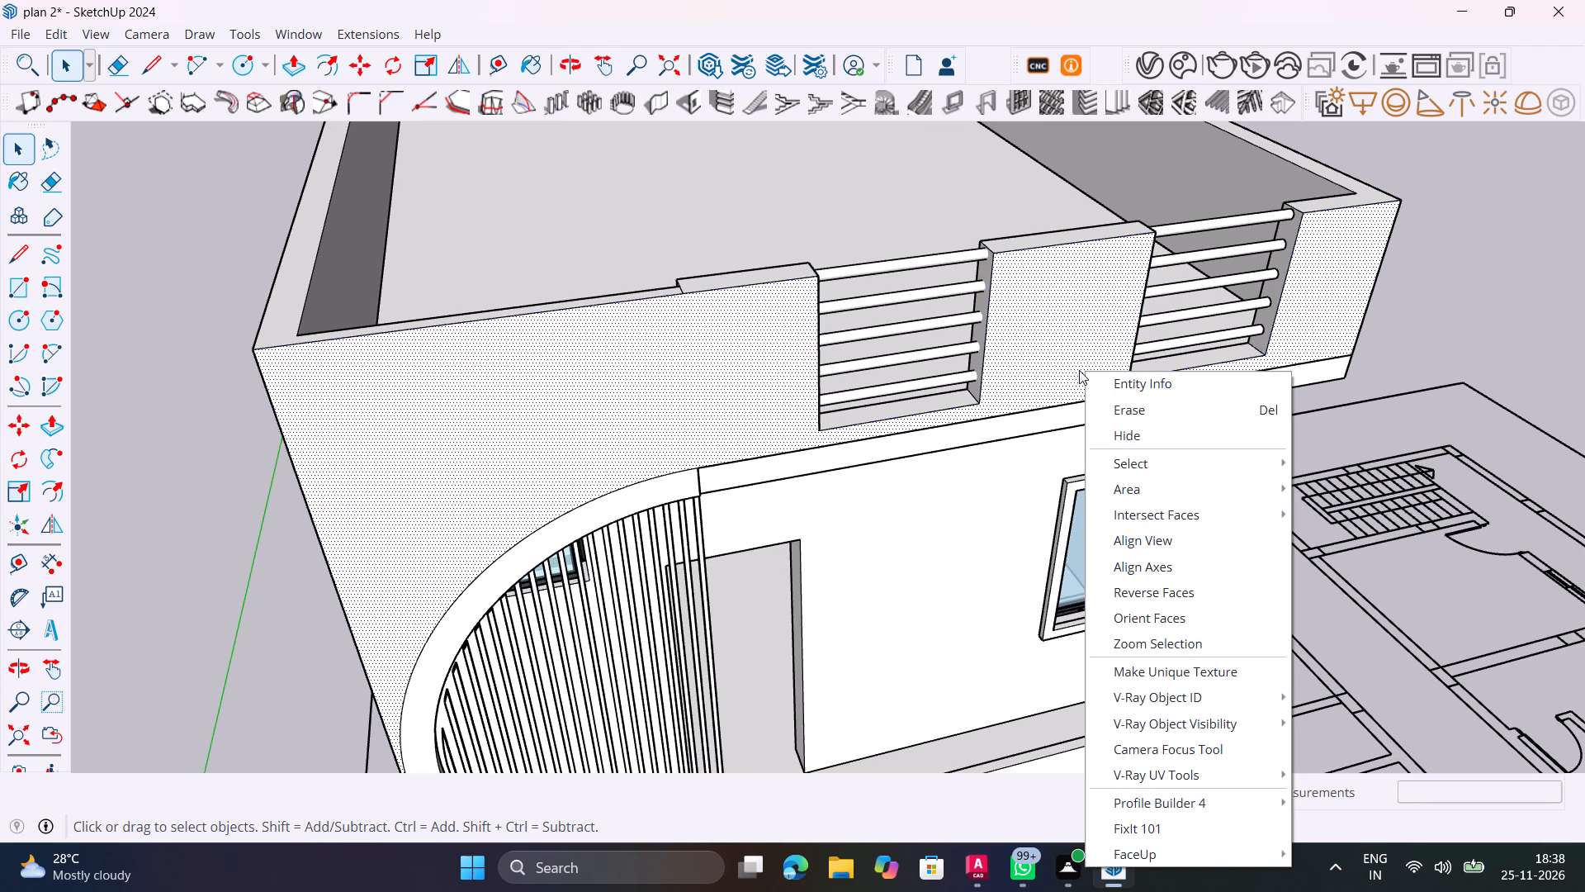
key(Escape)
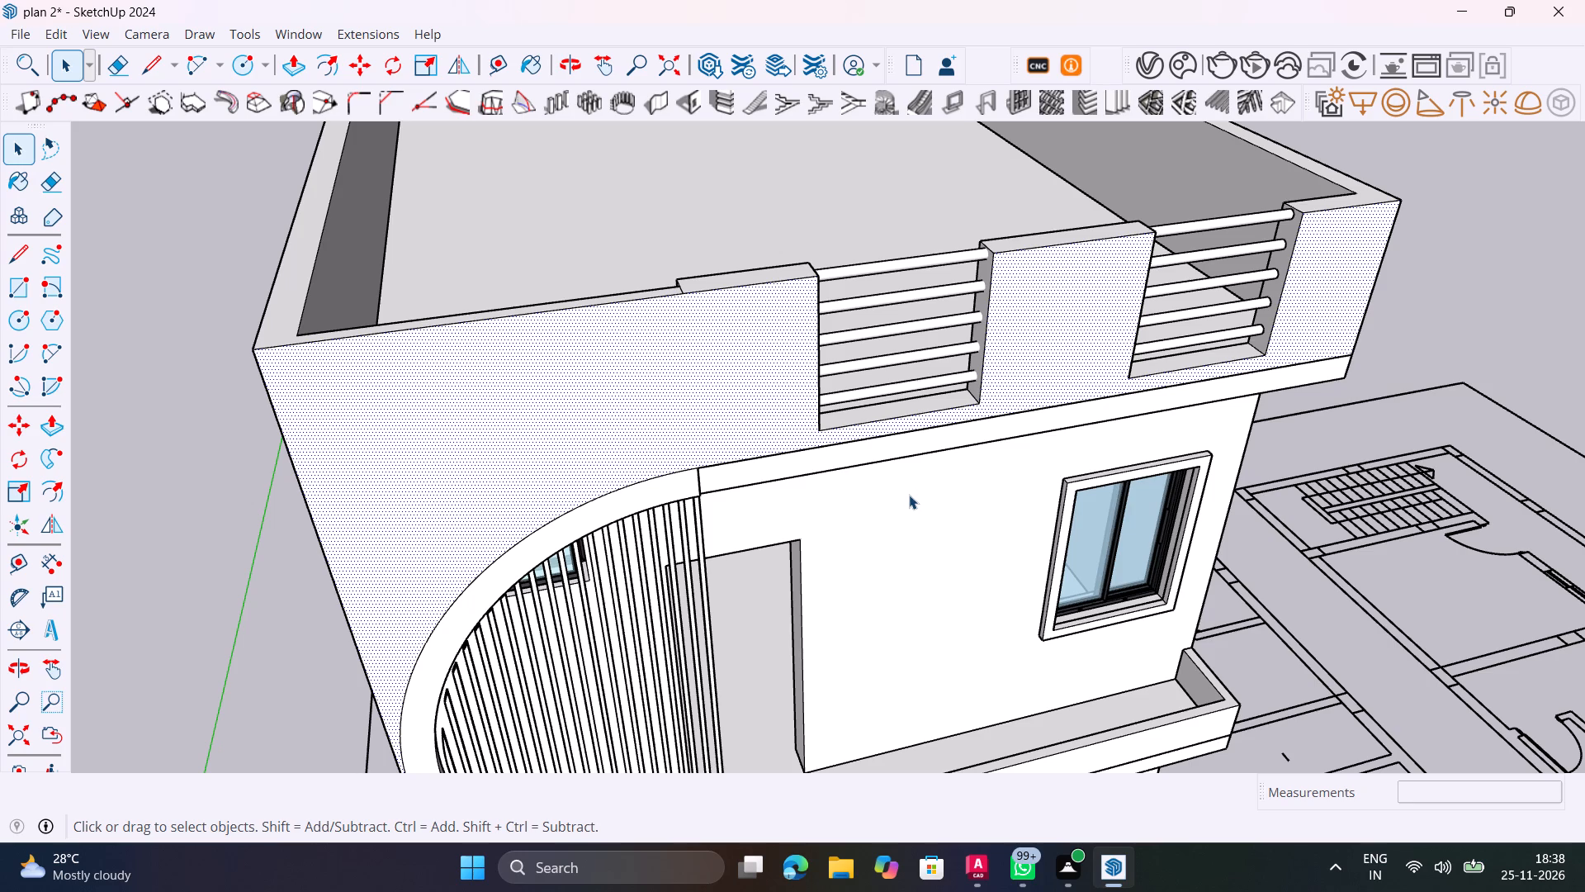
Open 3D Warehouse, dismiss the promotional pop-up, and search the models for PROFILE.
click(357, 38)
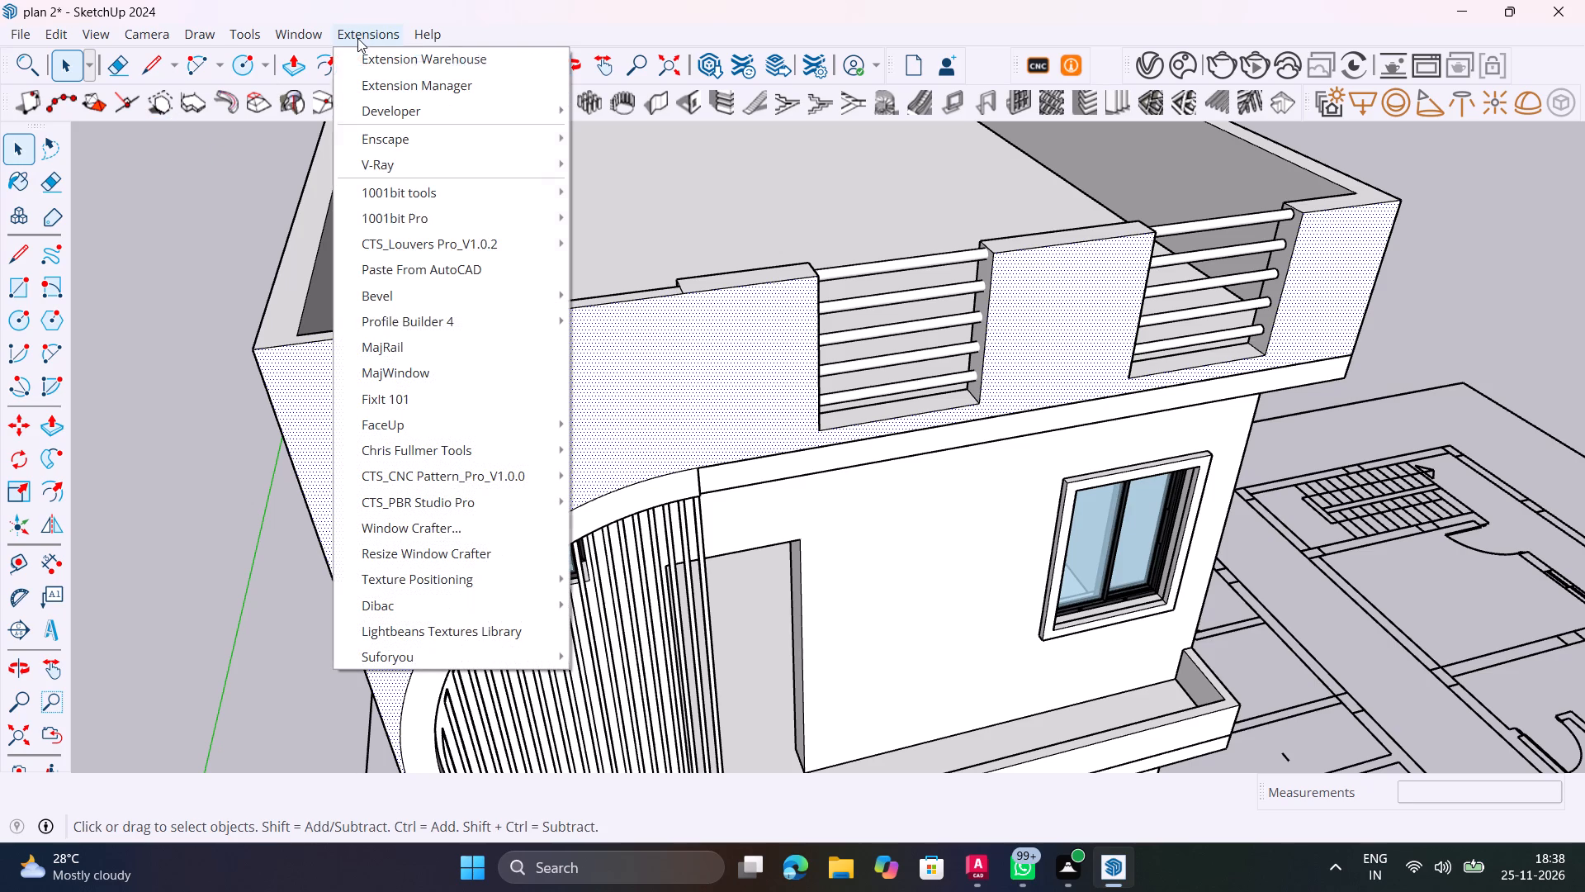
click(305, 27)
click(306, 27)
click(381, 193)
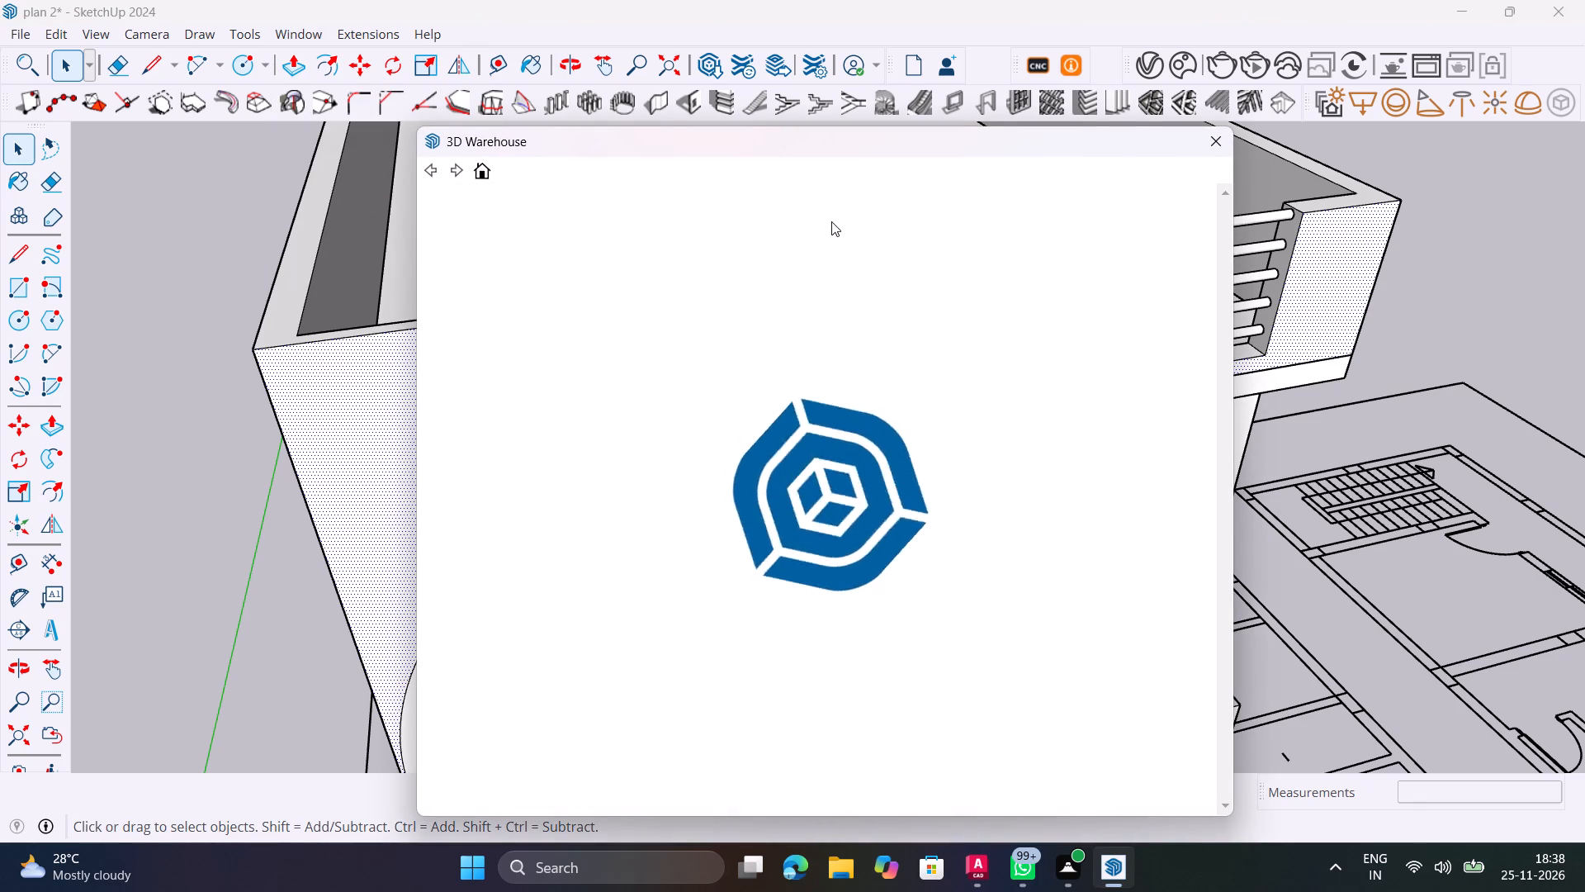
click(981, 221)
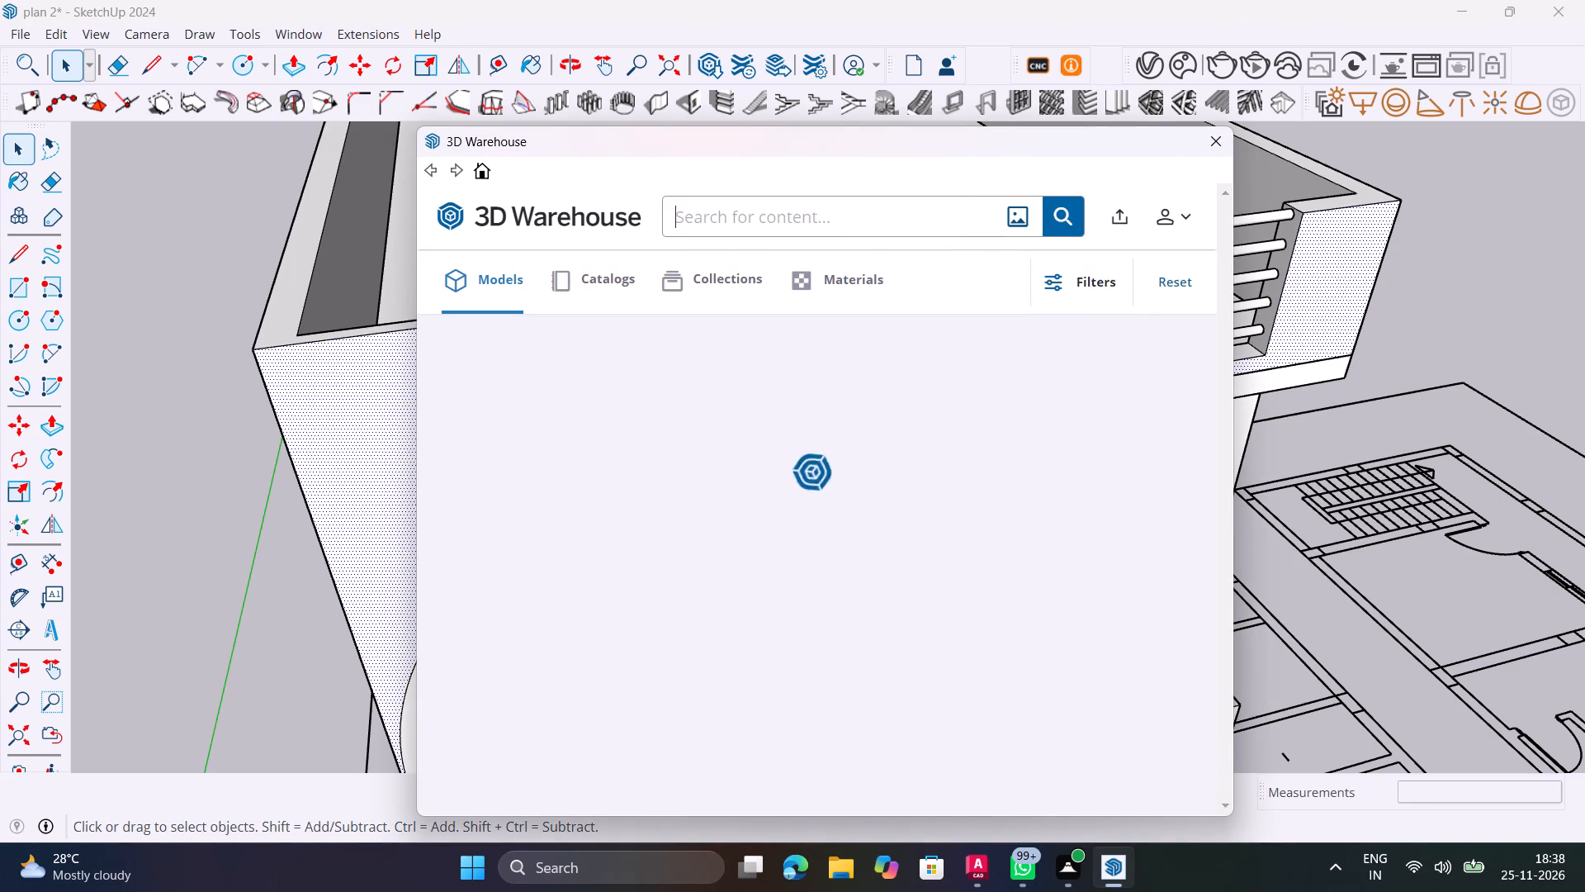
click(903, 223)
text(PRO)
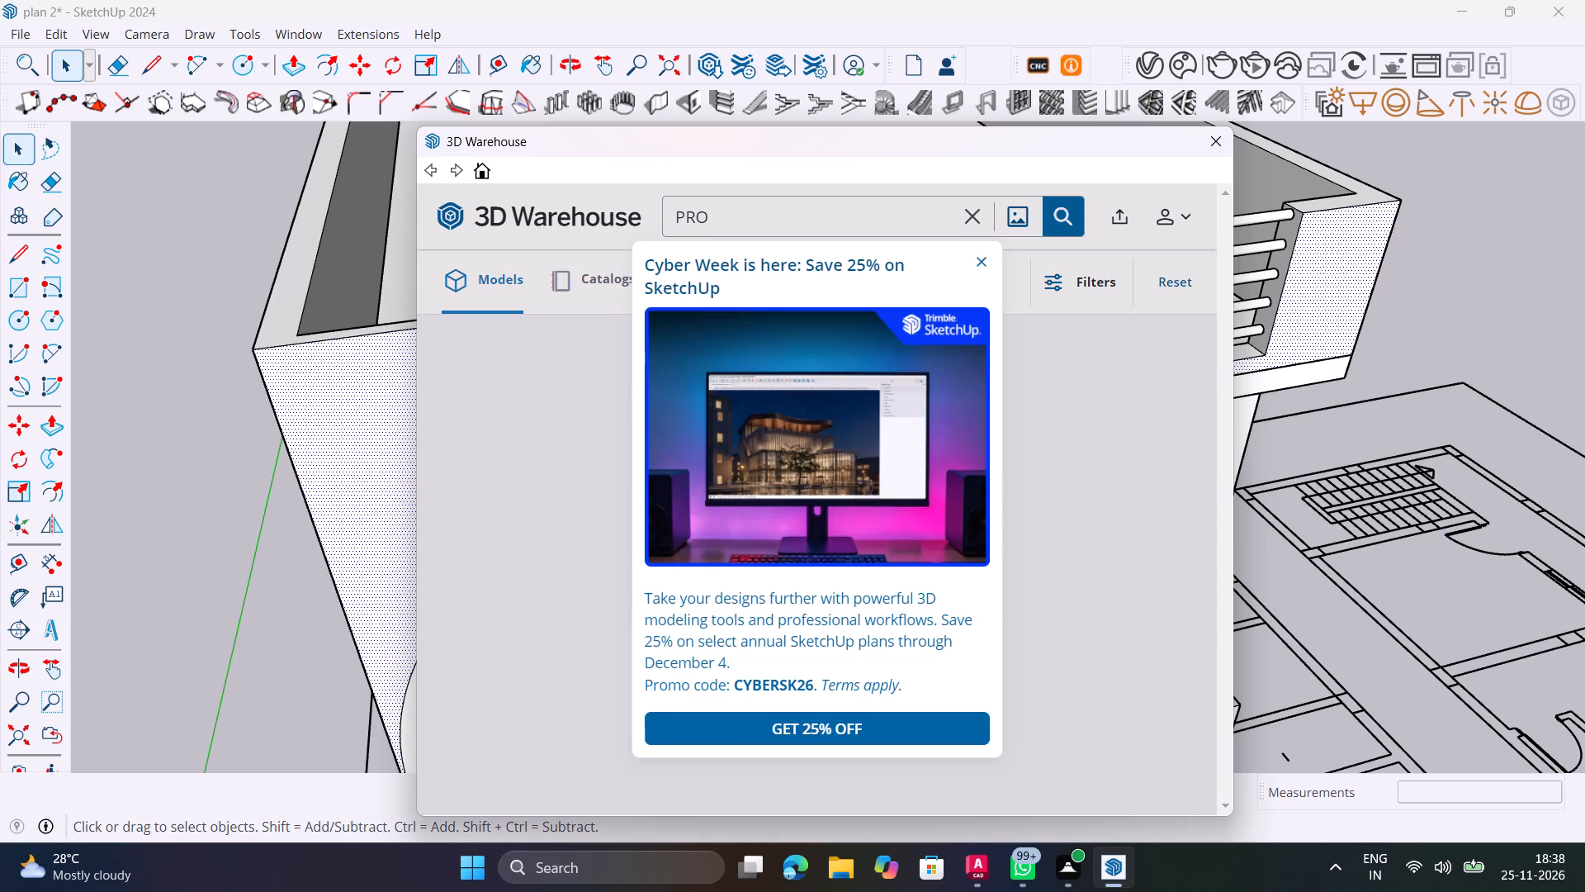
text(FI)
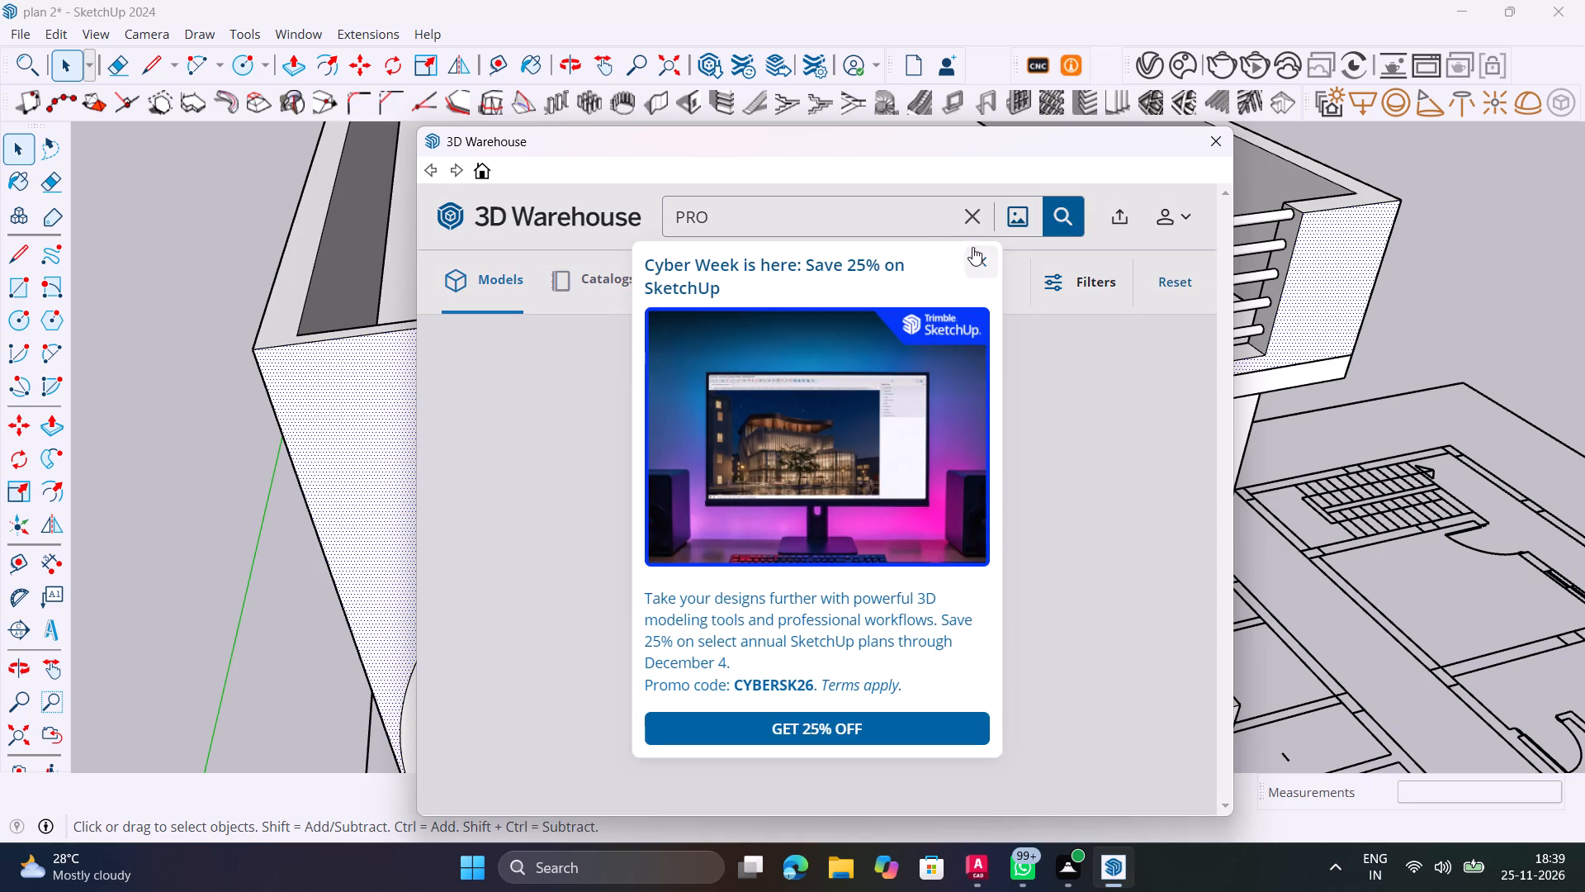
click(977, 254)
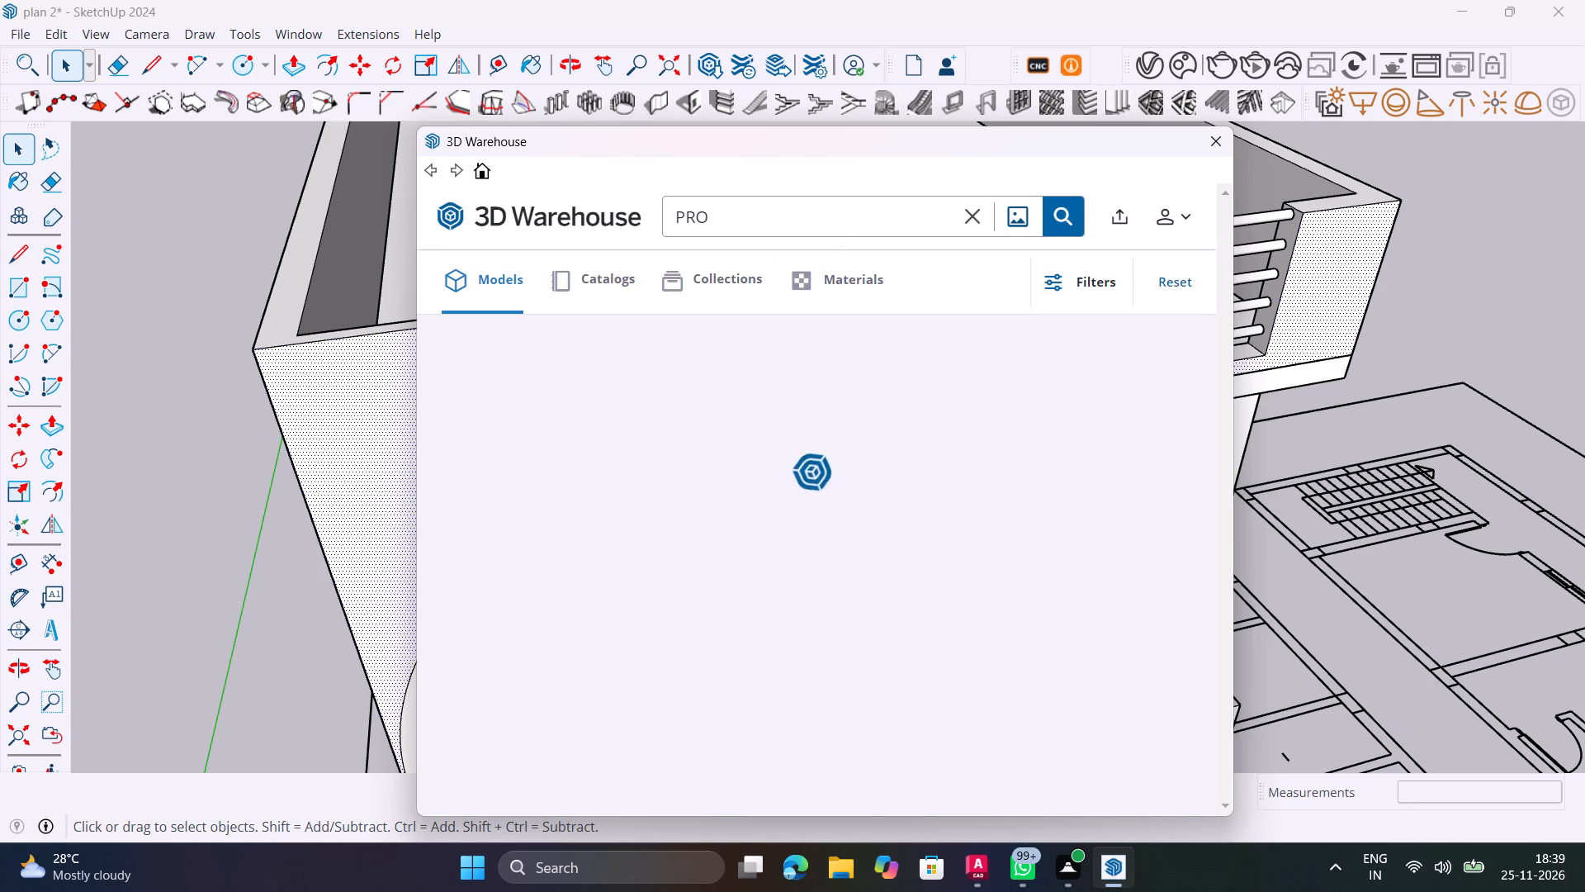
click(840, 221)
text(FILE)
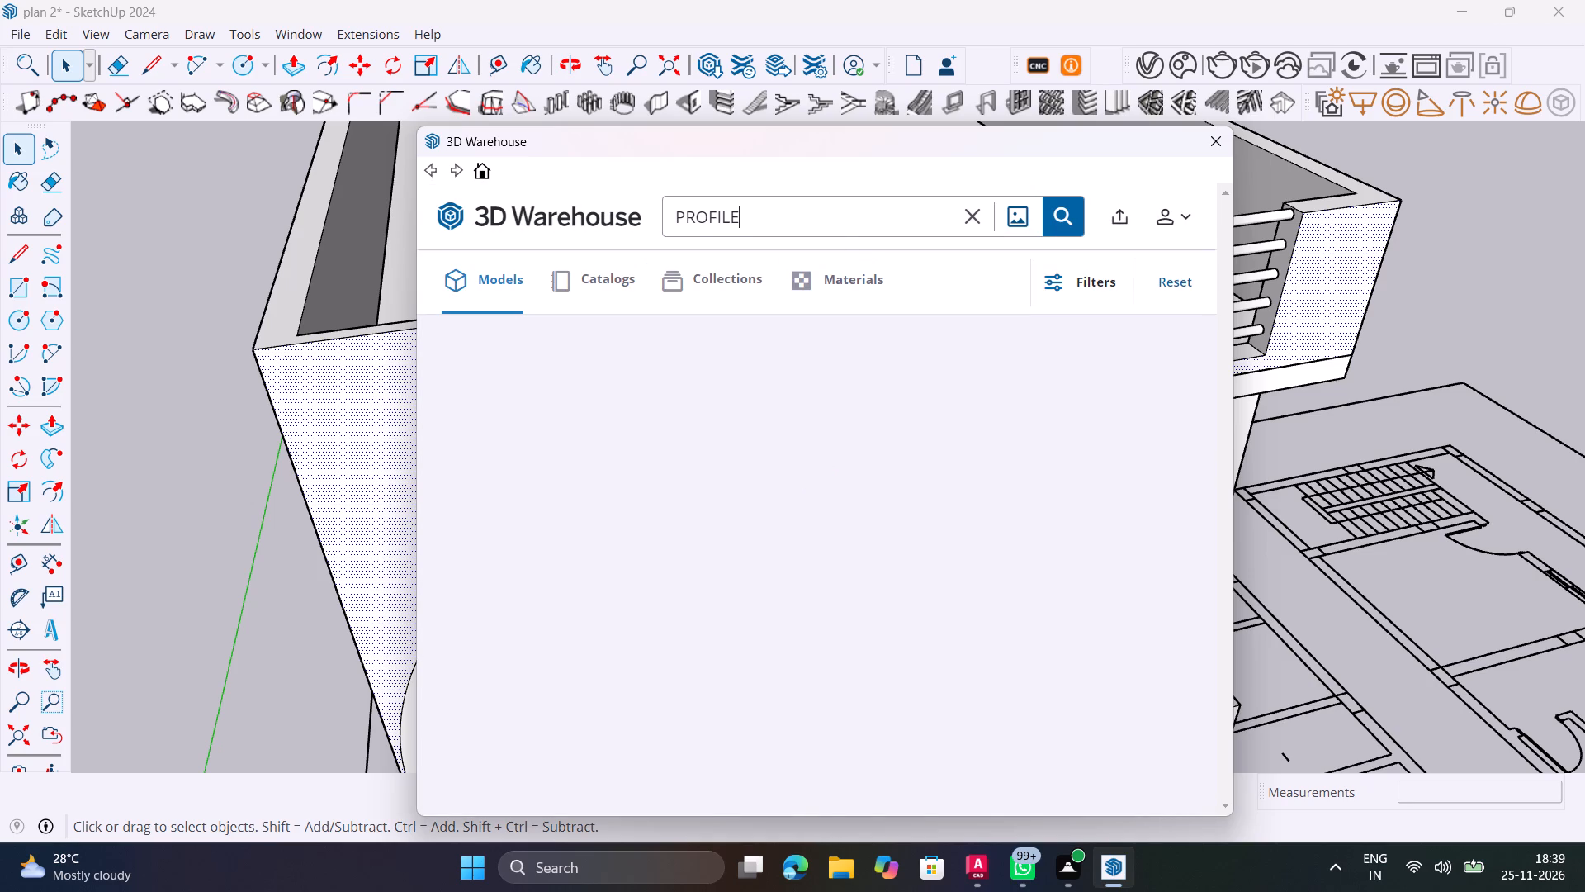
key(Return)
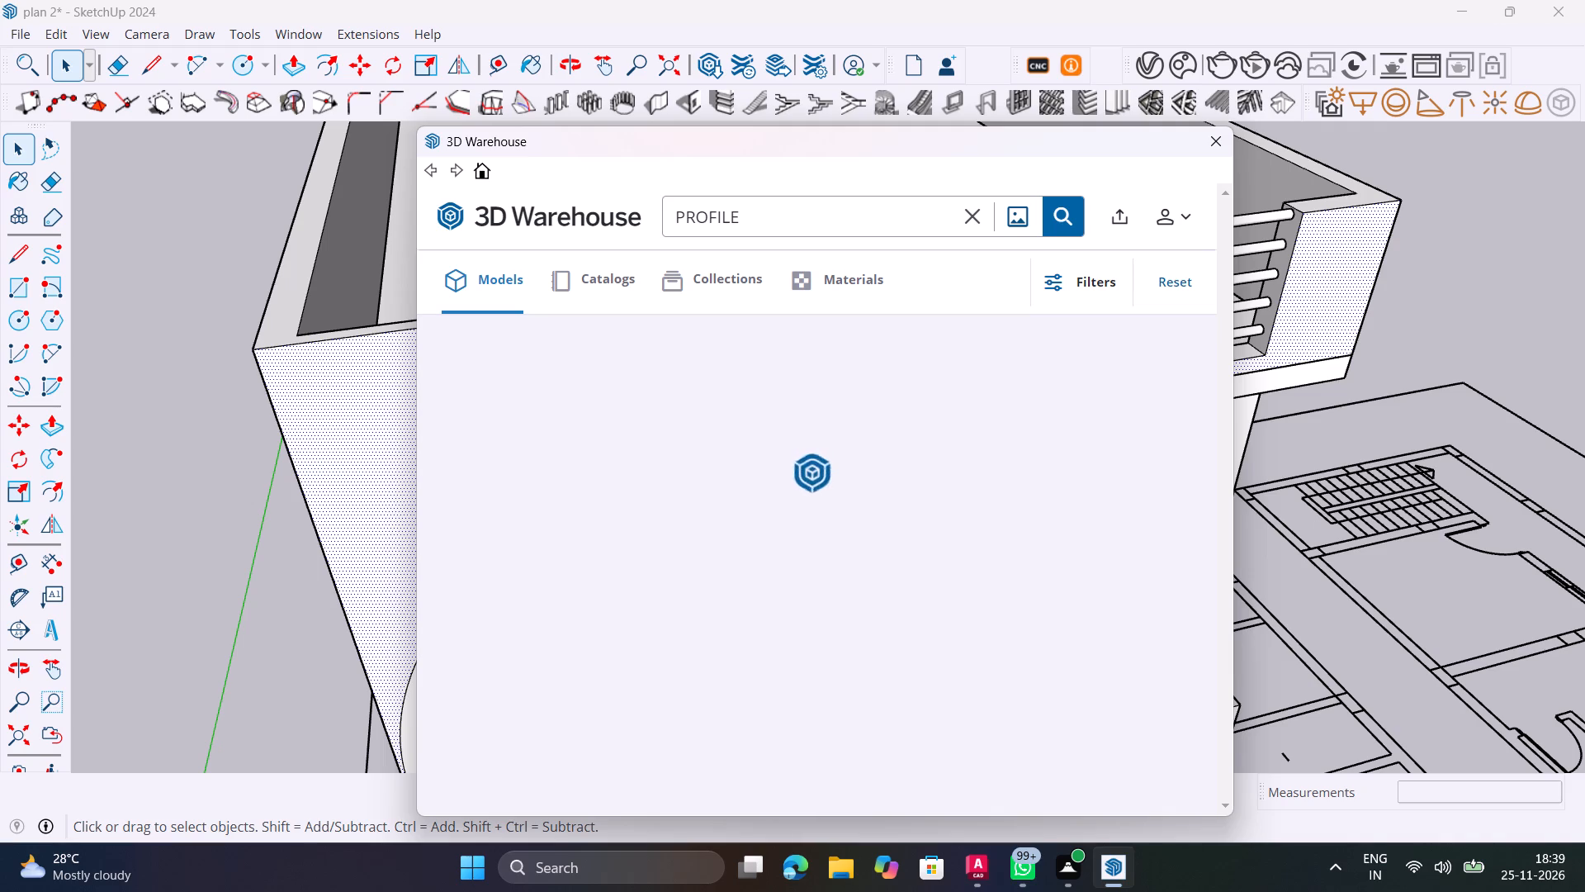
scroll(887, 470, down, 5)
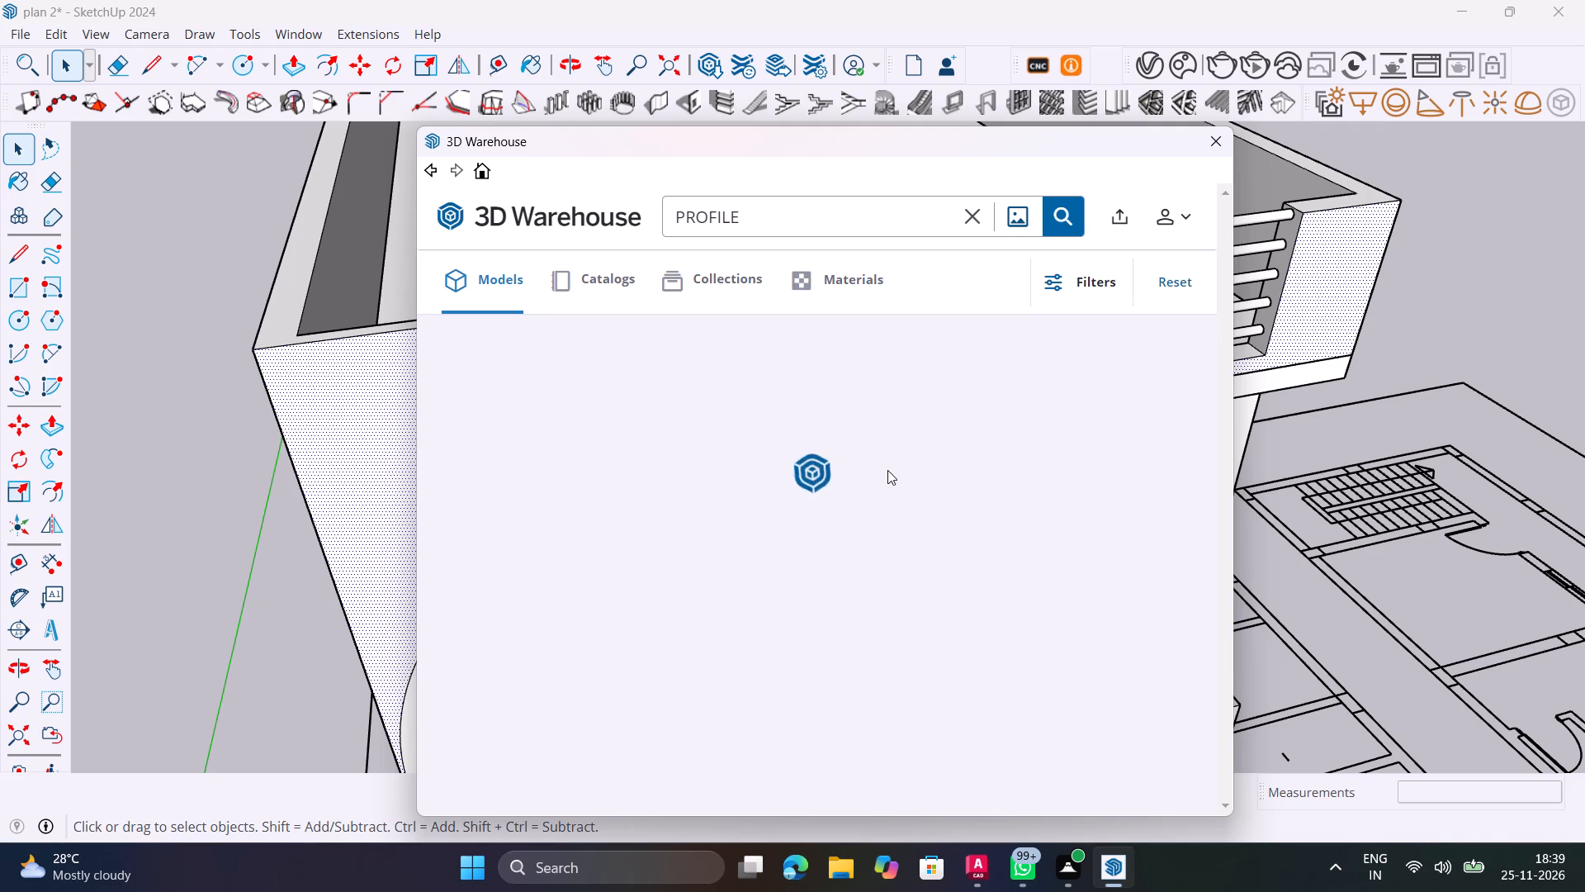
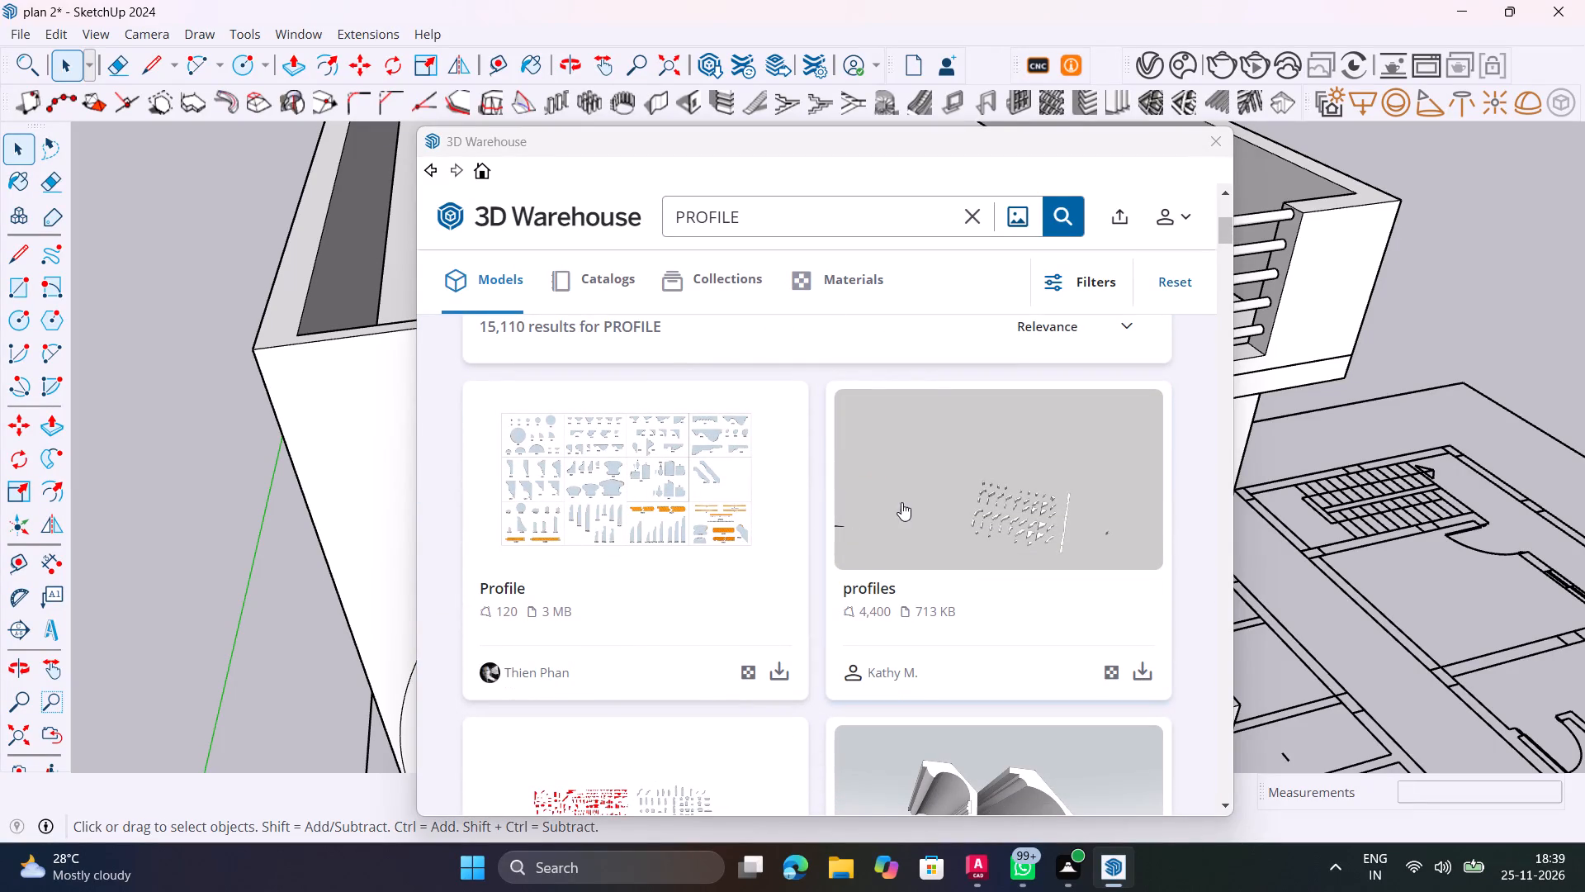
Browse the 3D Warehouse model results for PROFILE to find a suitable moulding profile.
scroll(911, 472, down, 4)
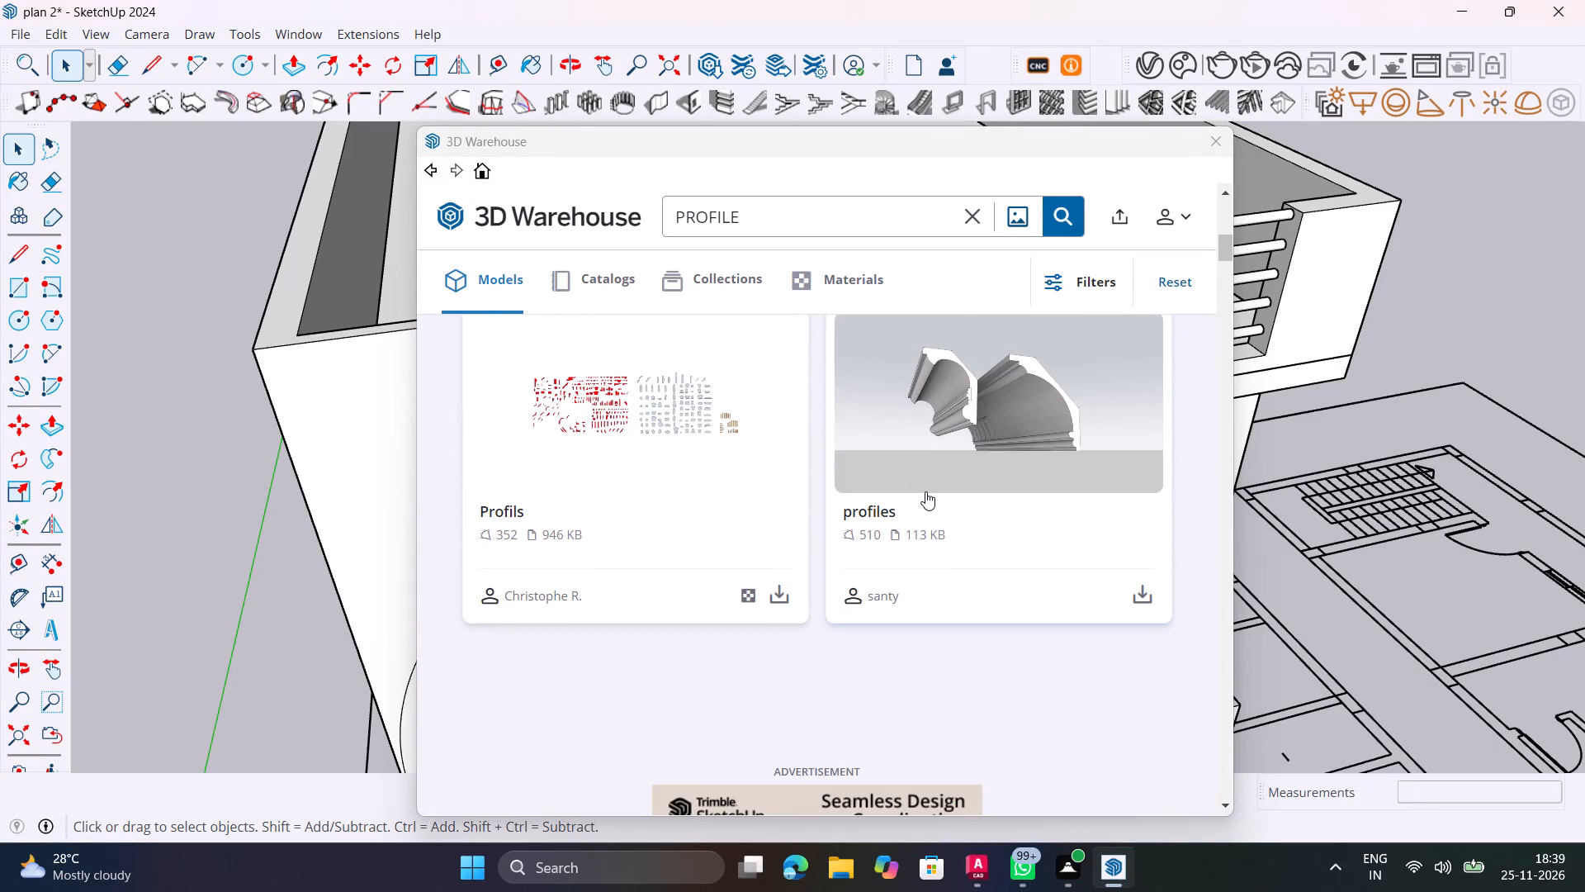
scroll(920, 490, down, 9)
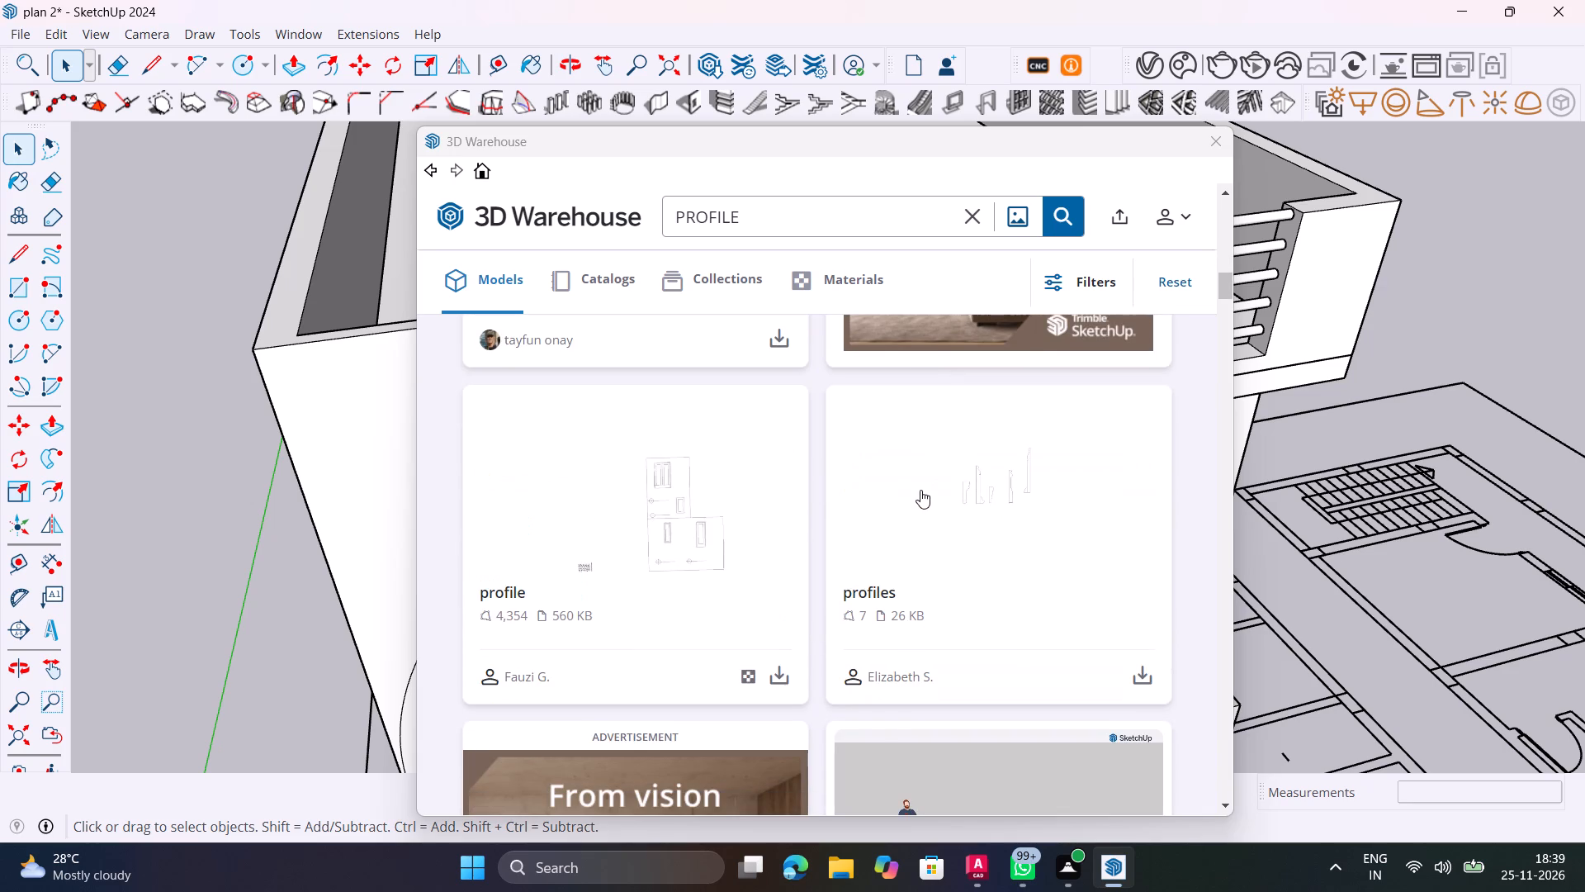
scroll(920, 490, down, 11)
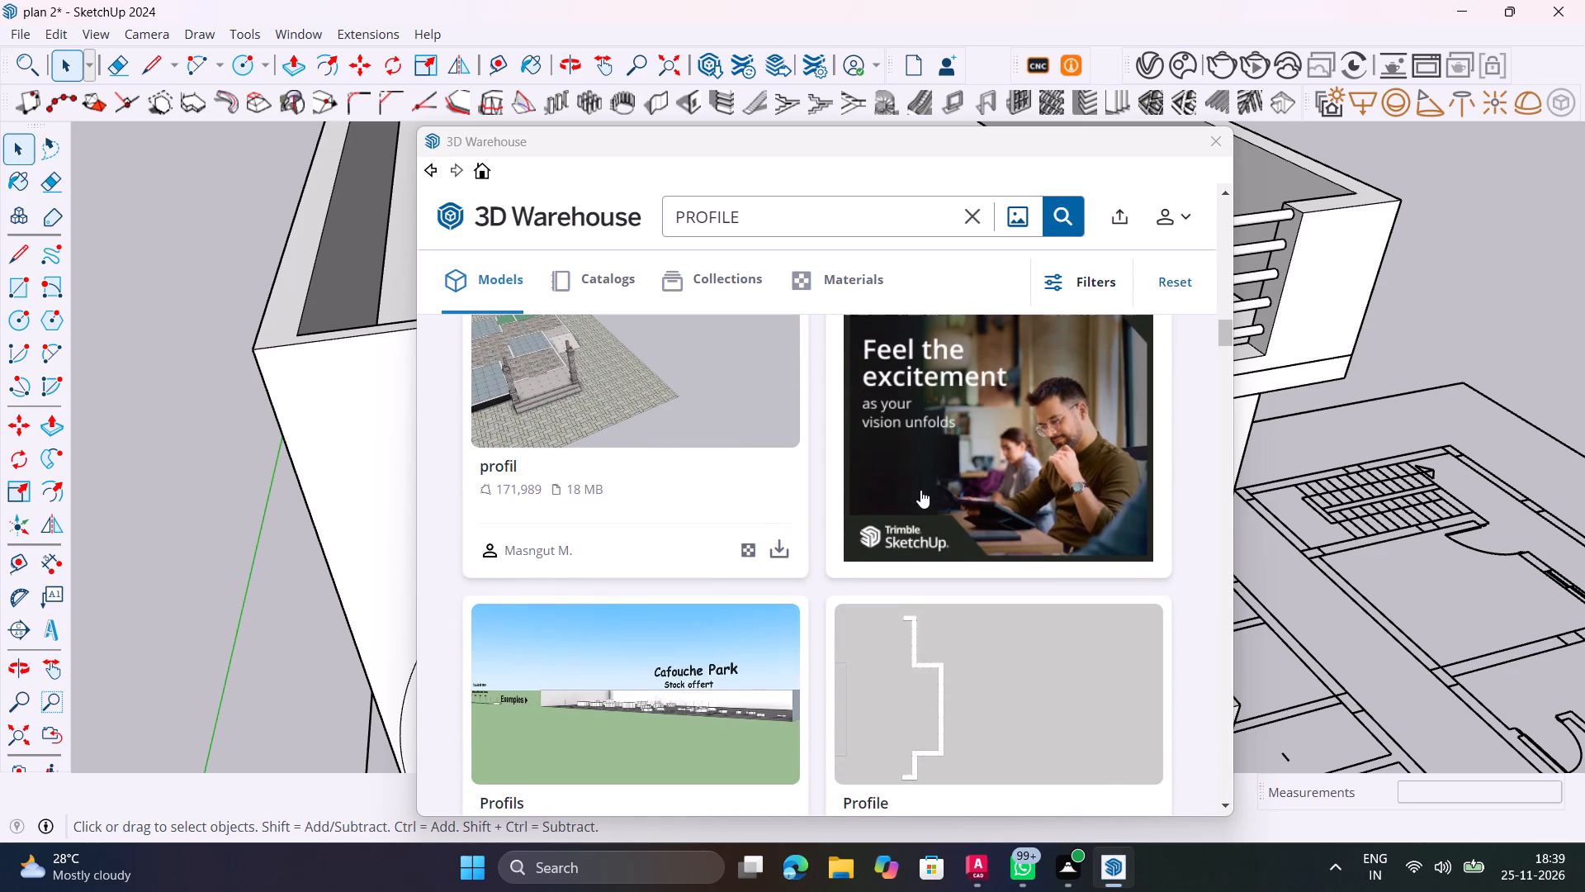
scroll(920, 490, down, 10)
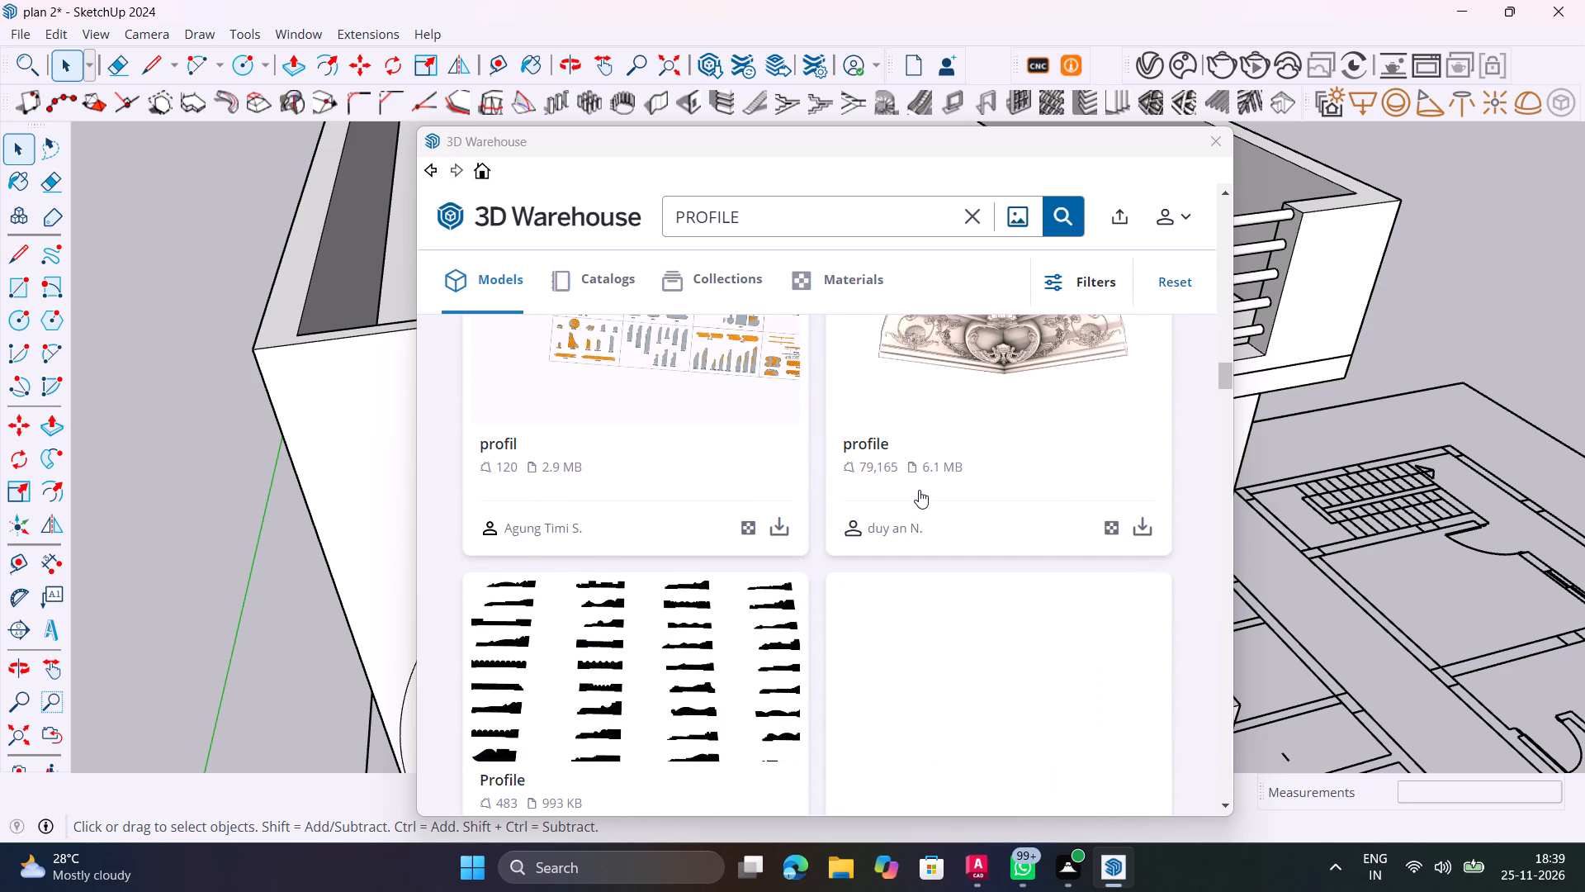
scroll(919, 490, down, 4)
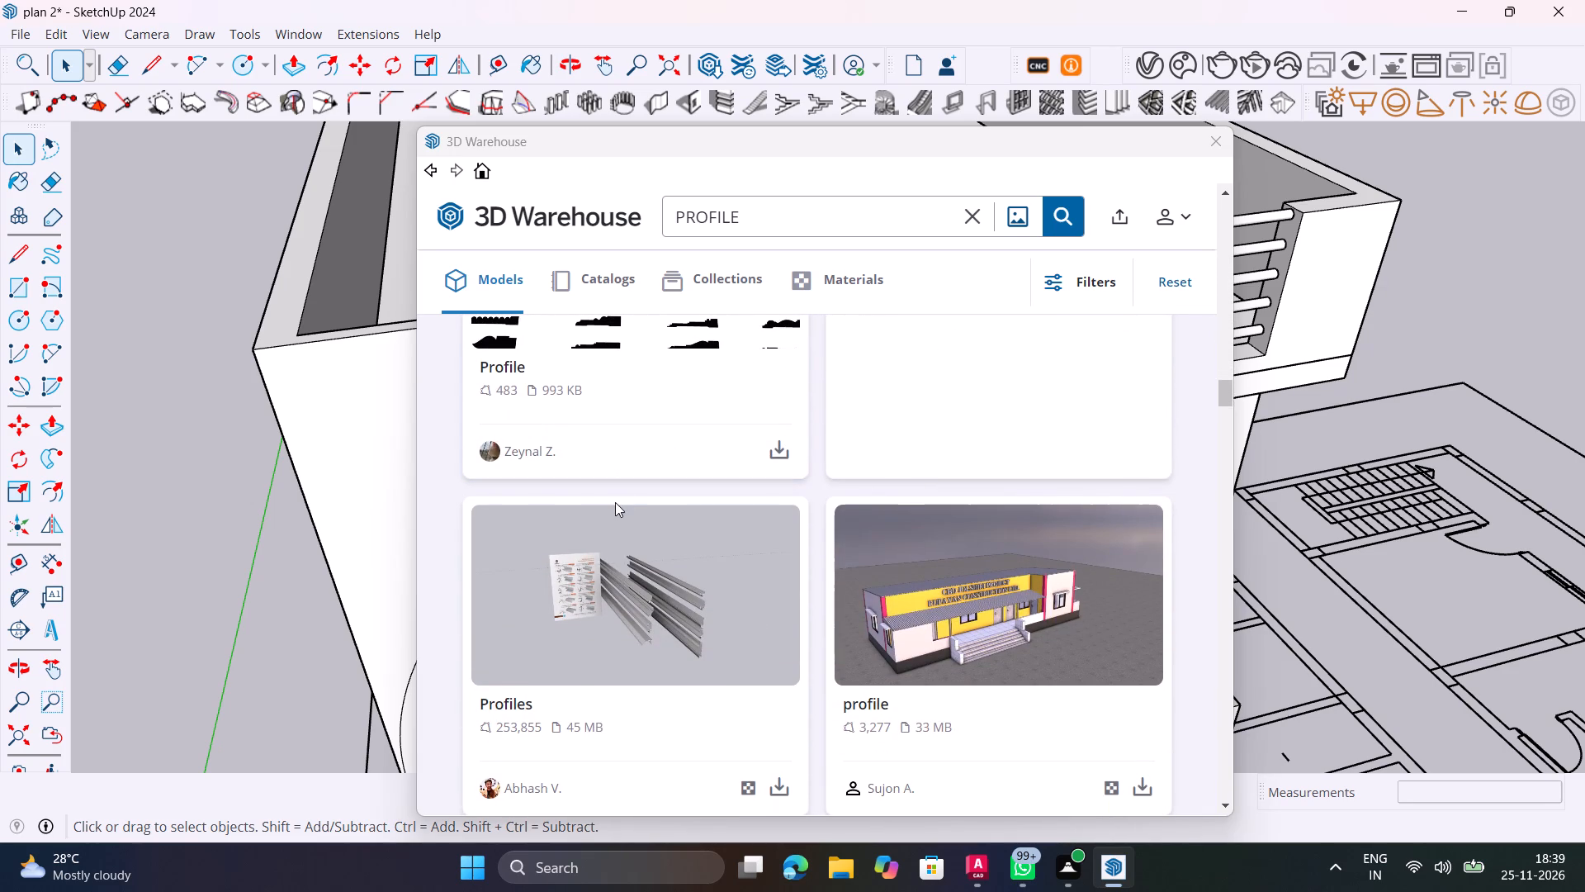
scroll(615, 502, up, 2)
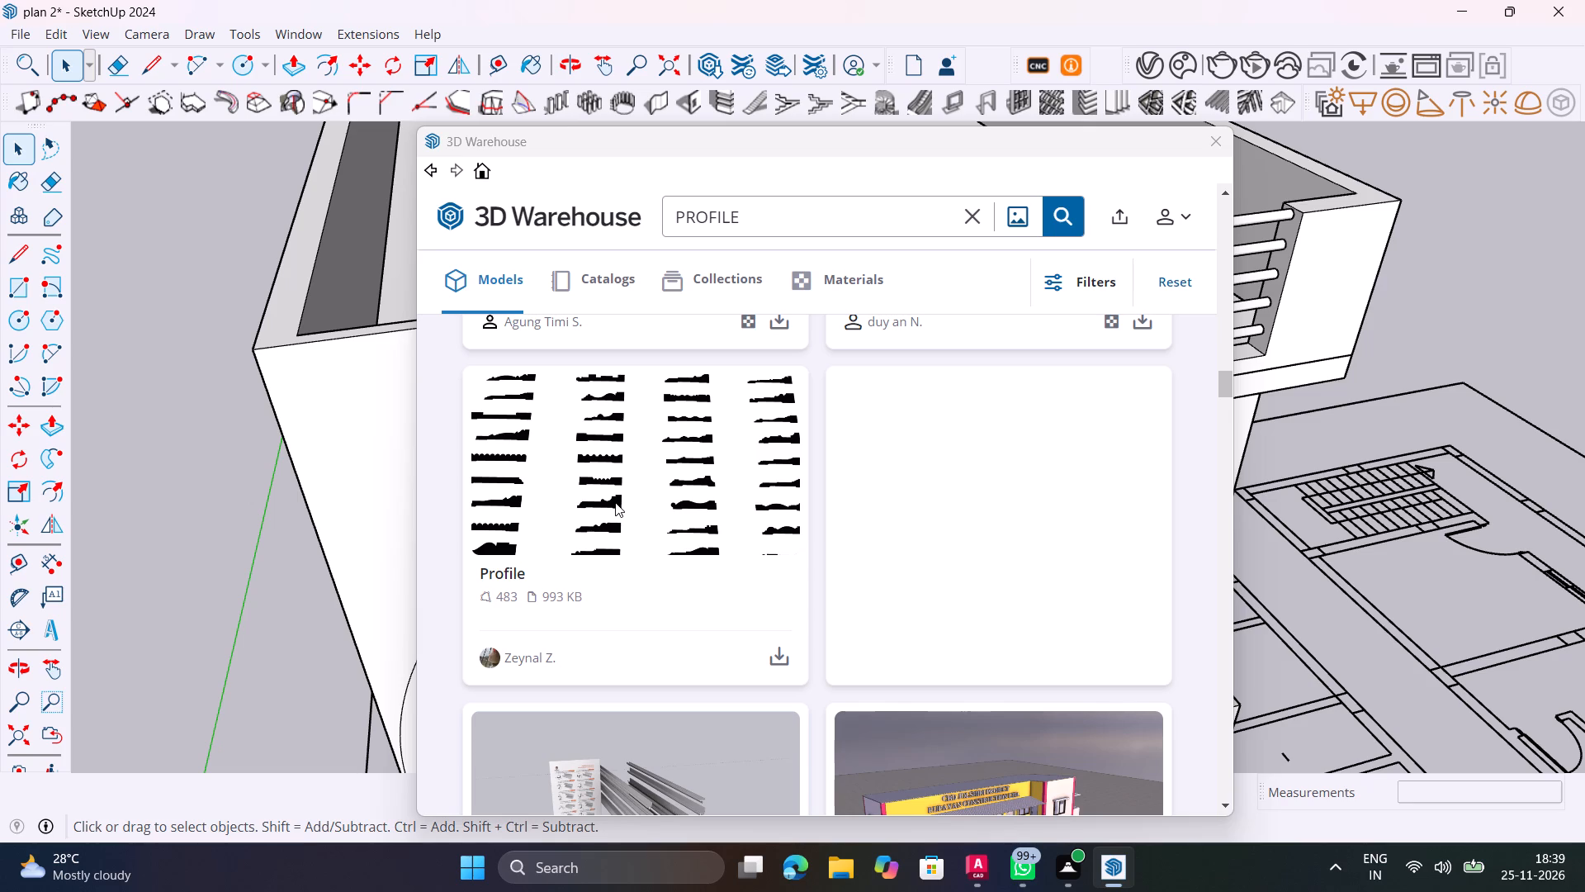
scroll(615, 502, down, 8)
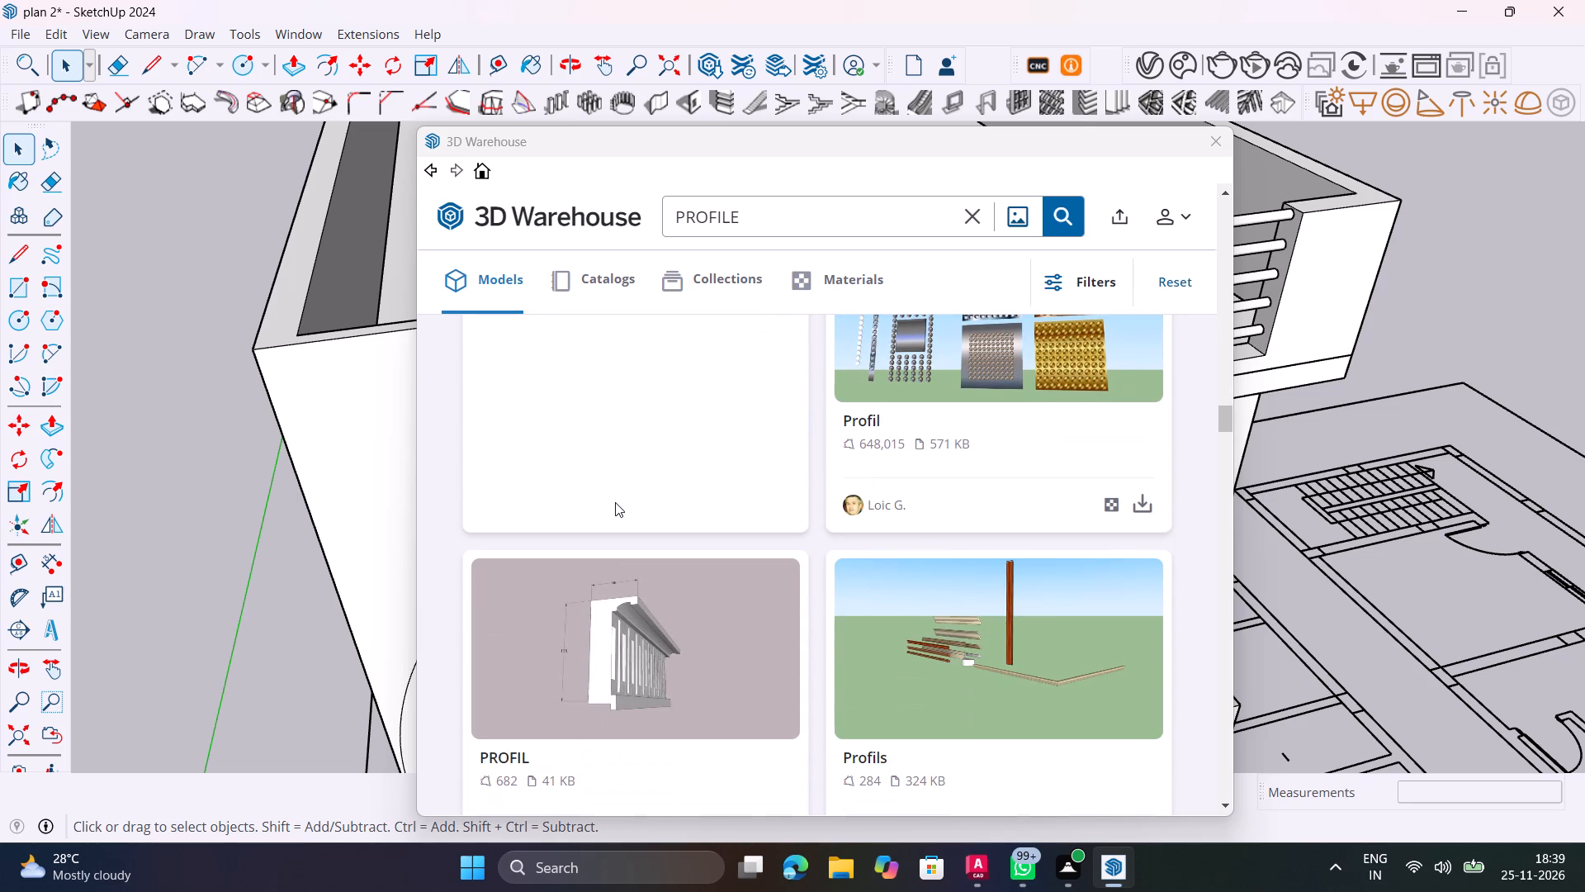
scroll(595, 531, down, 3)
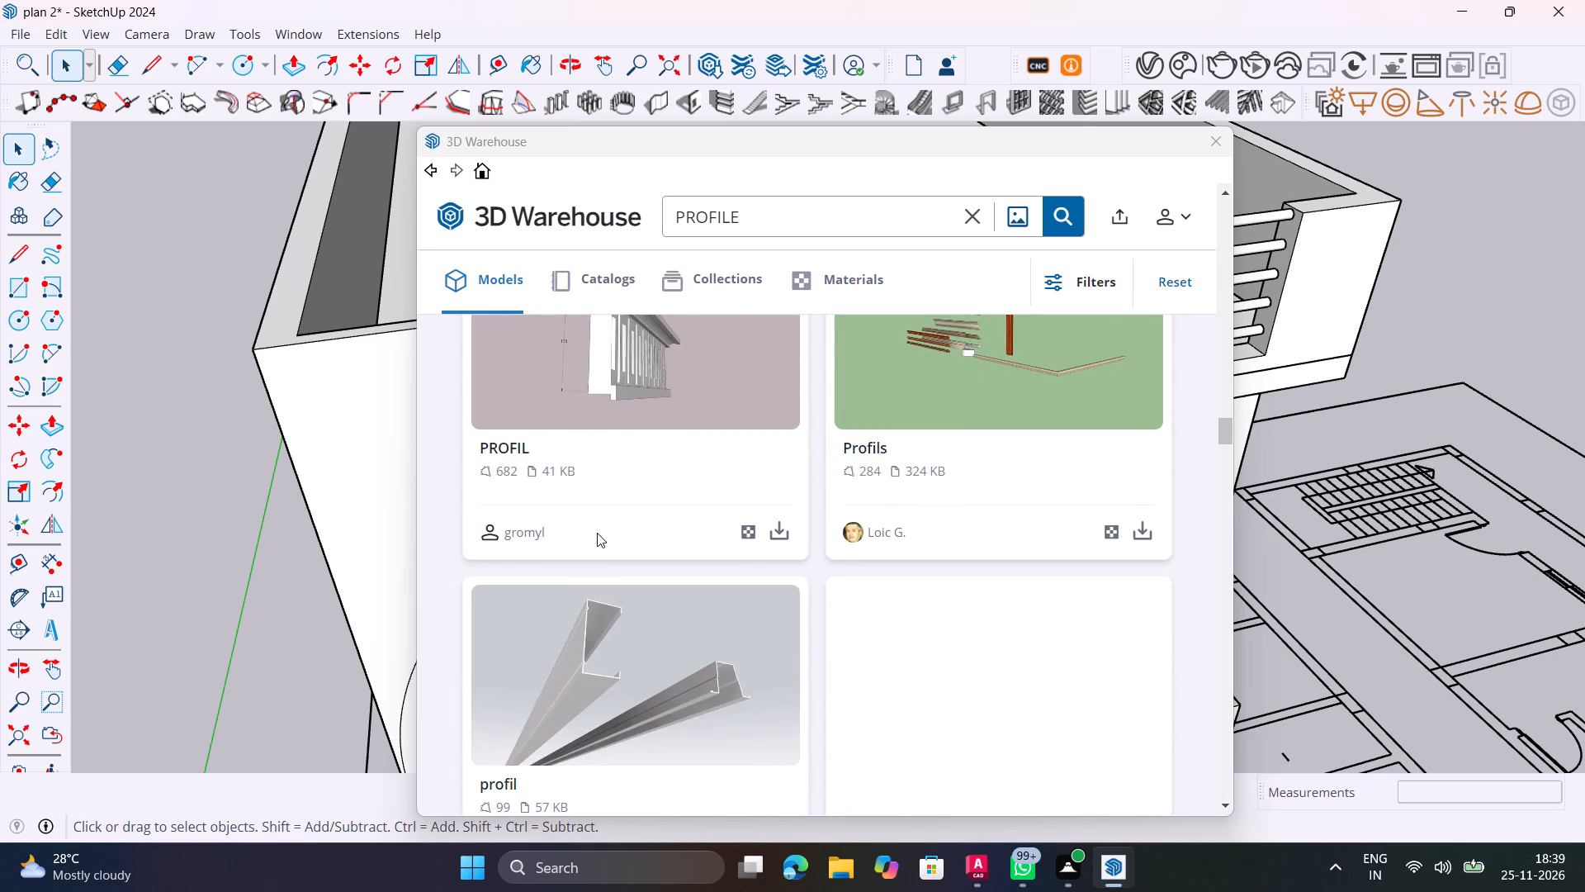
scroll(597, 533, down, 11)
scroll(702, 626, down, 5)
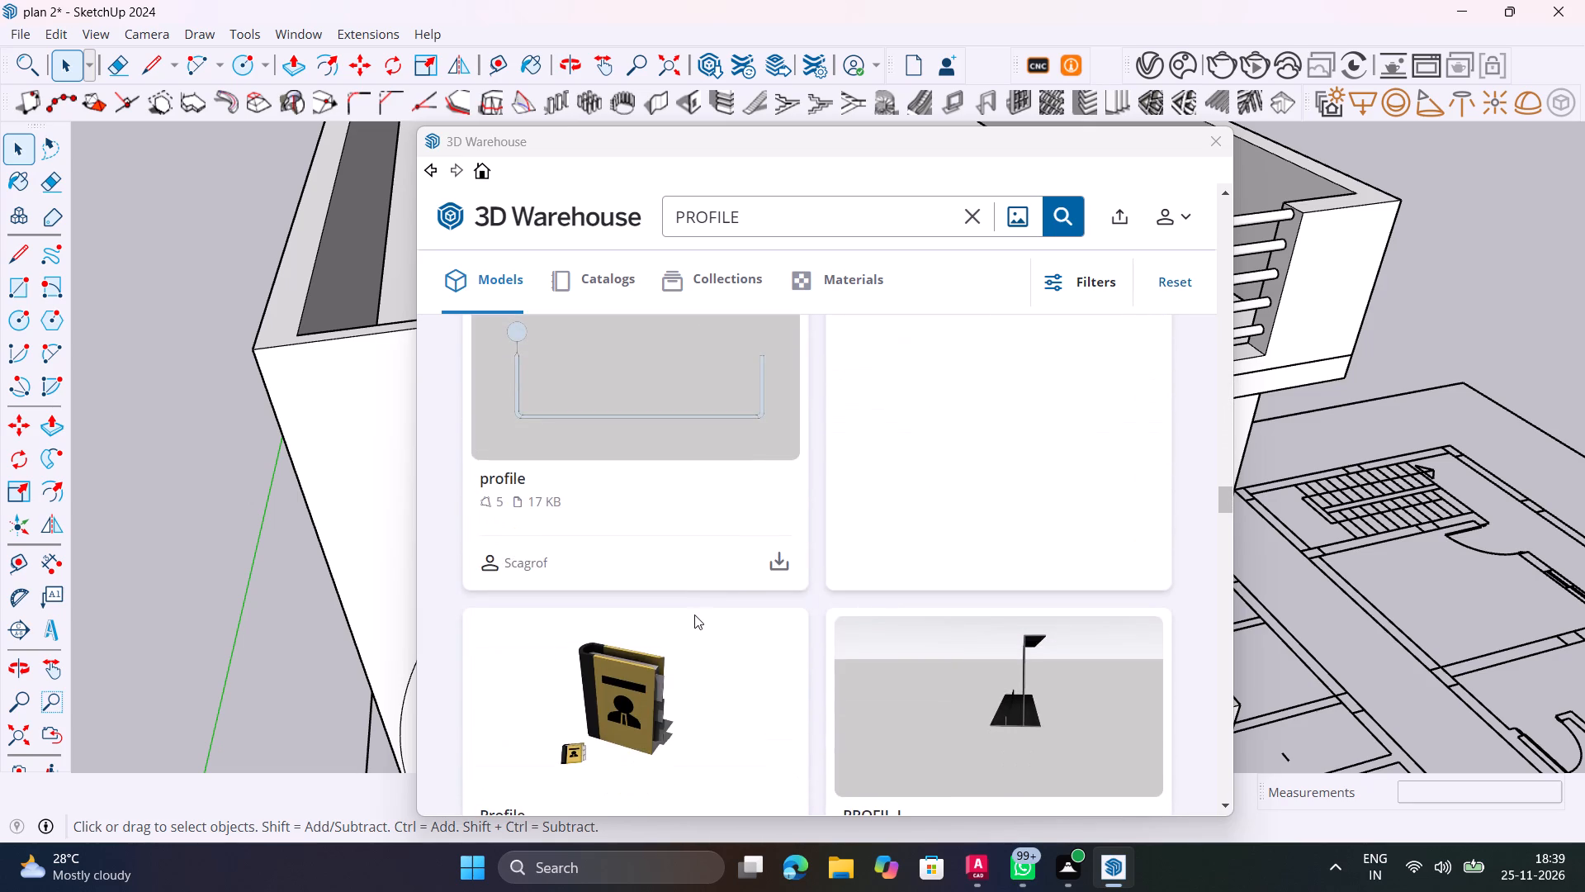
scroll(693, 612, down, 13)
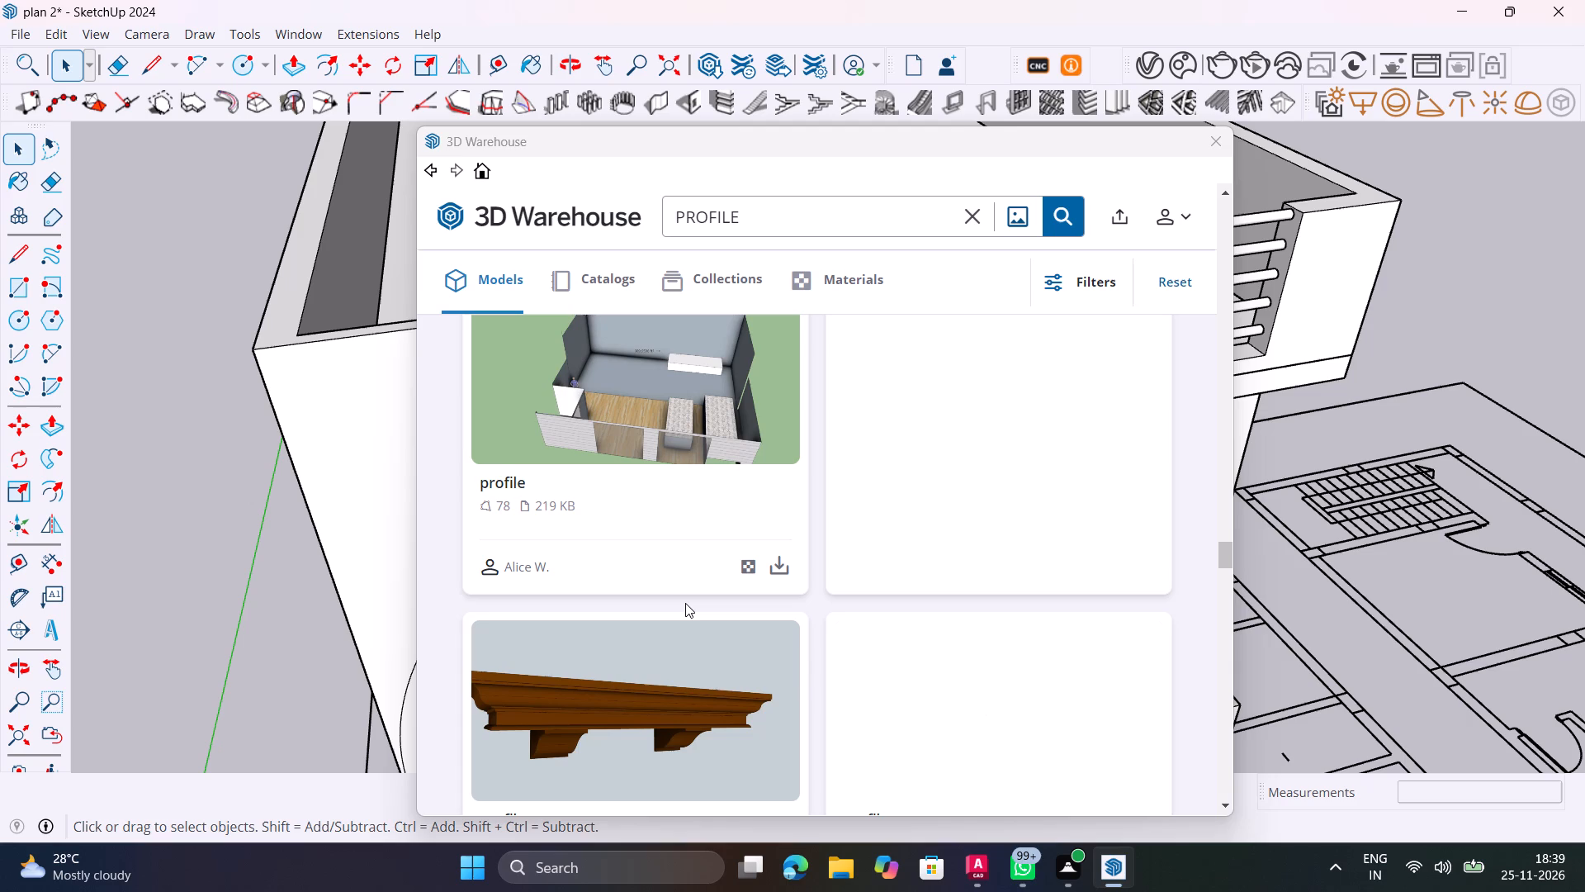
scroll(685, 603, down, 9)
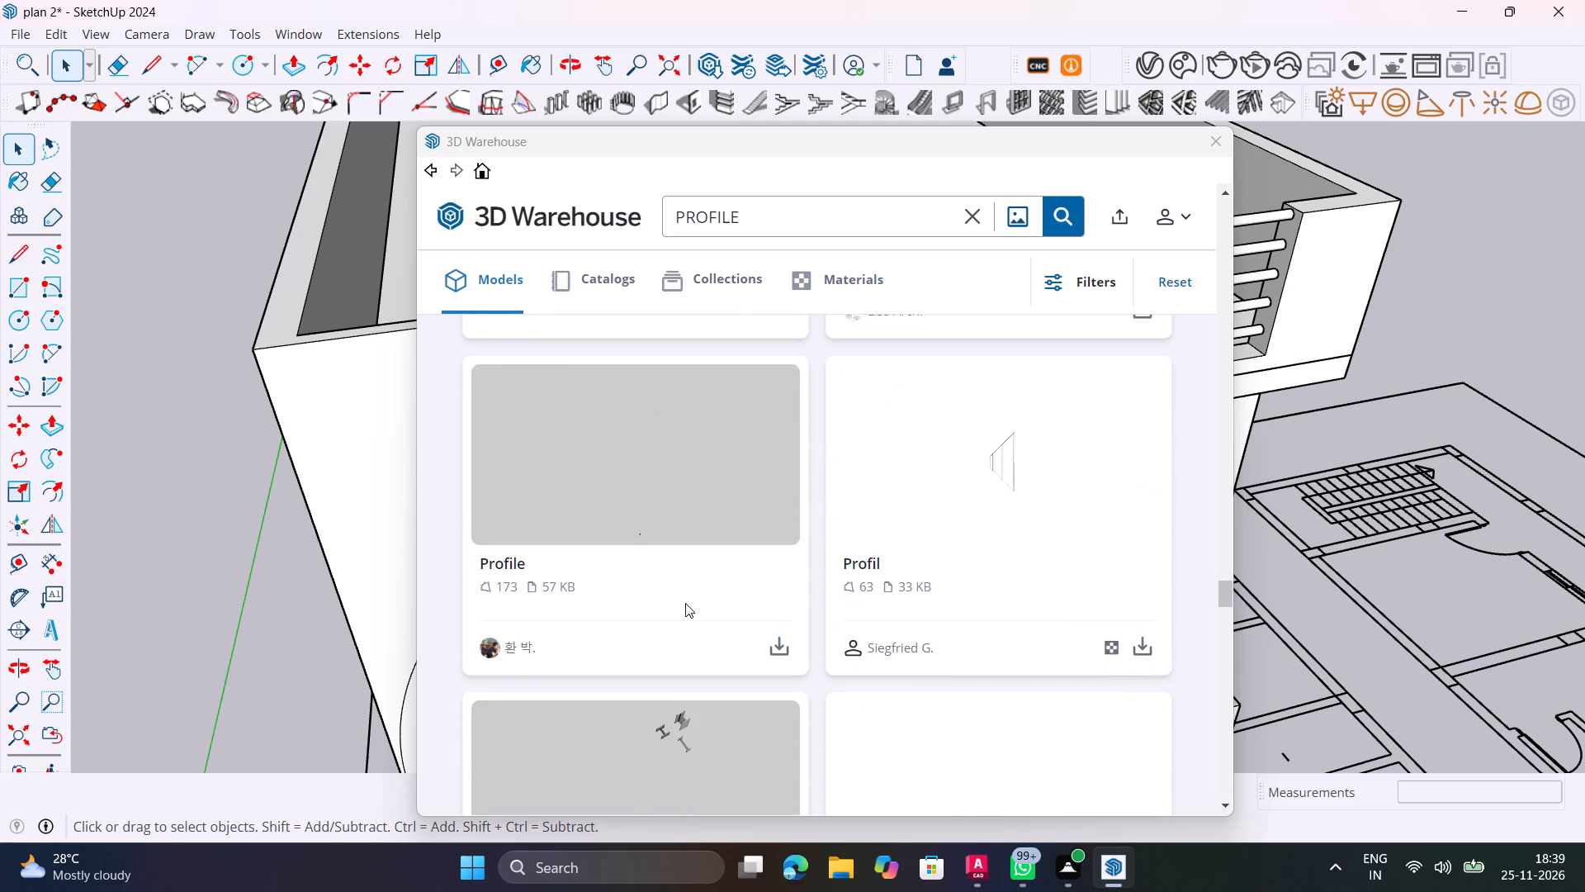
scroll(685, 603, down, 5)
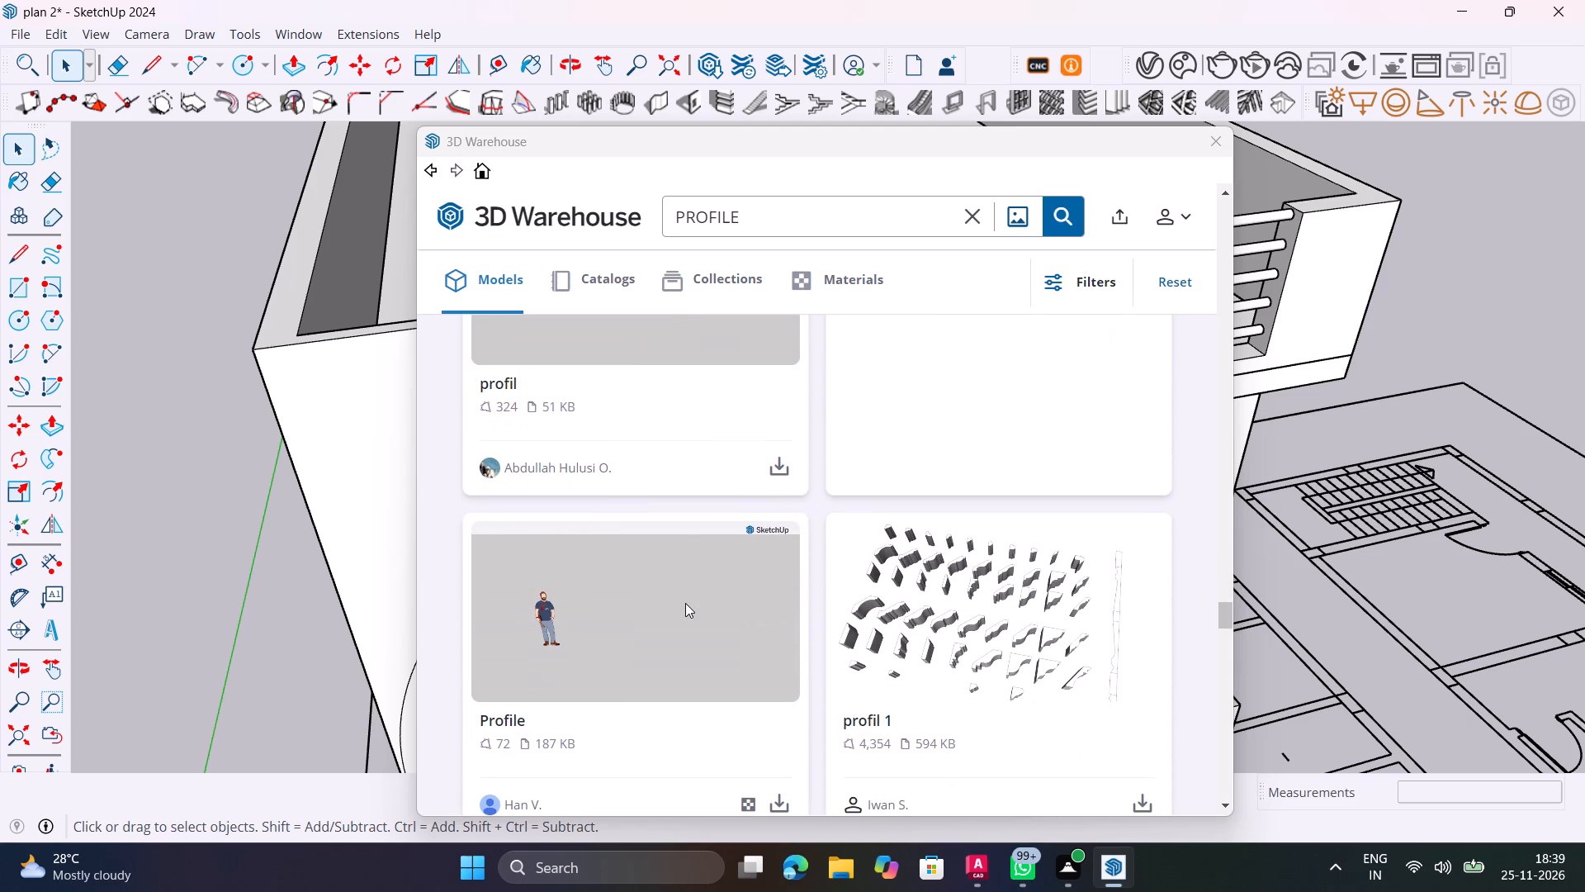
scroll(685, 603, down, 2)
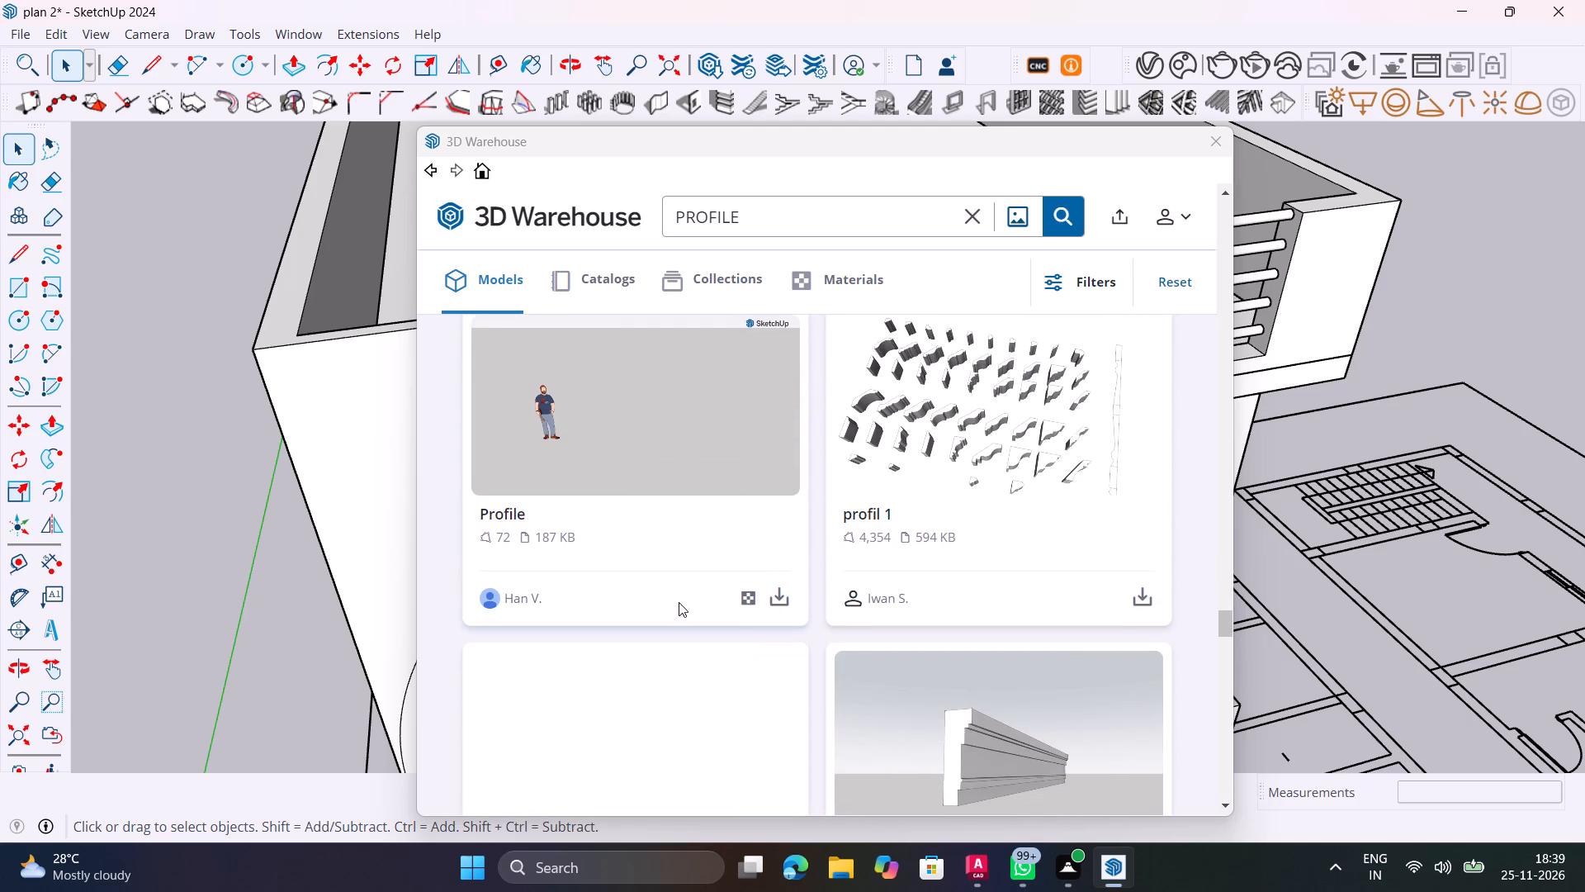
scroll(679, 602, down, 2)
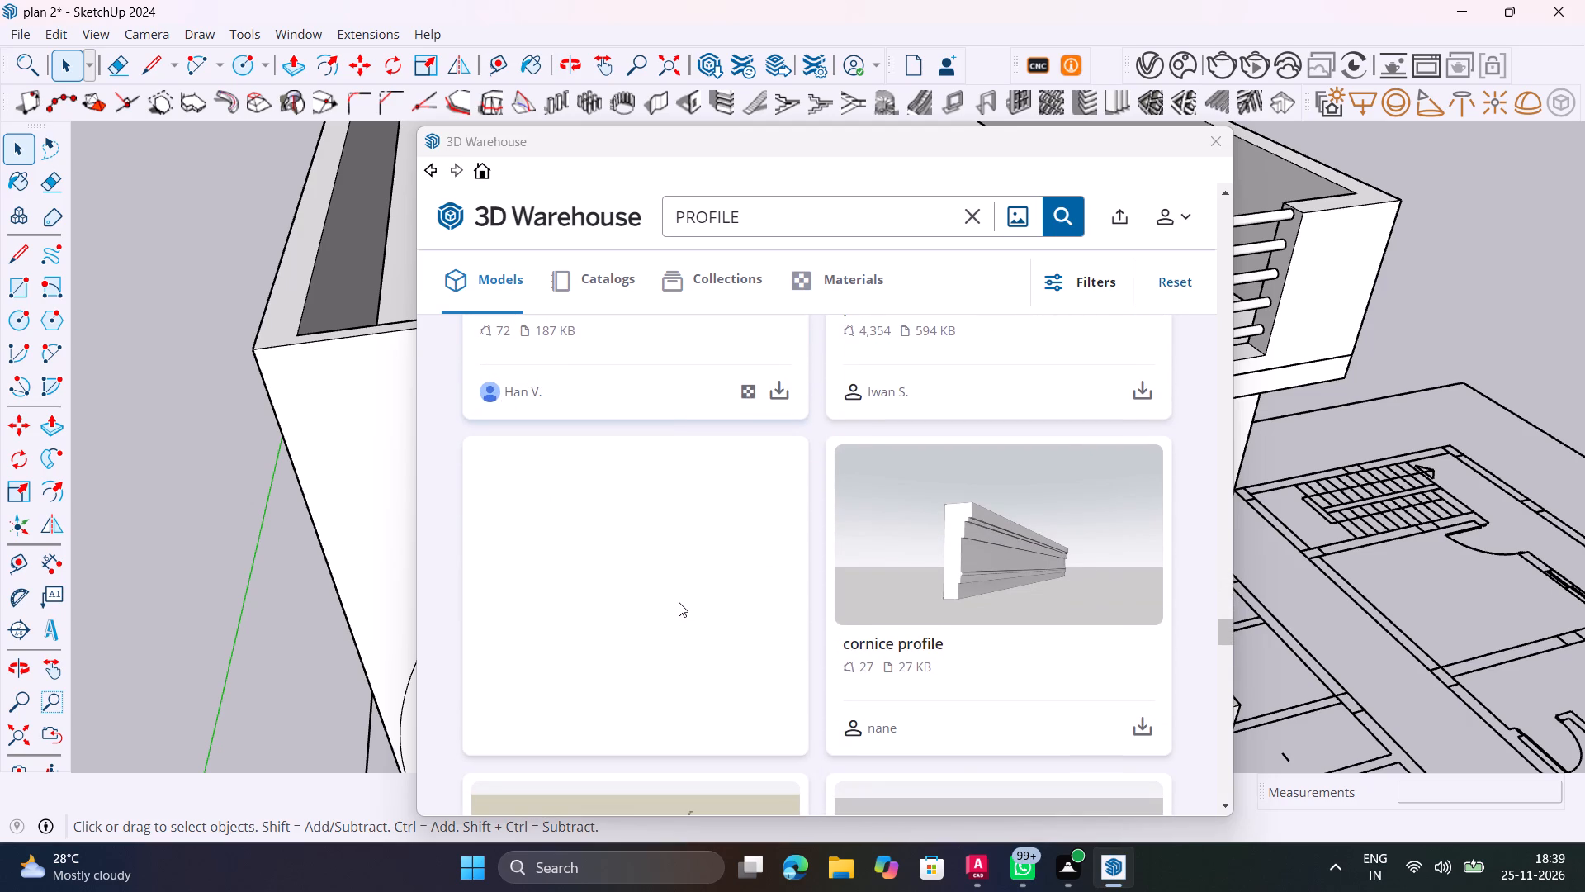
scroll(679, 602, down, 3)
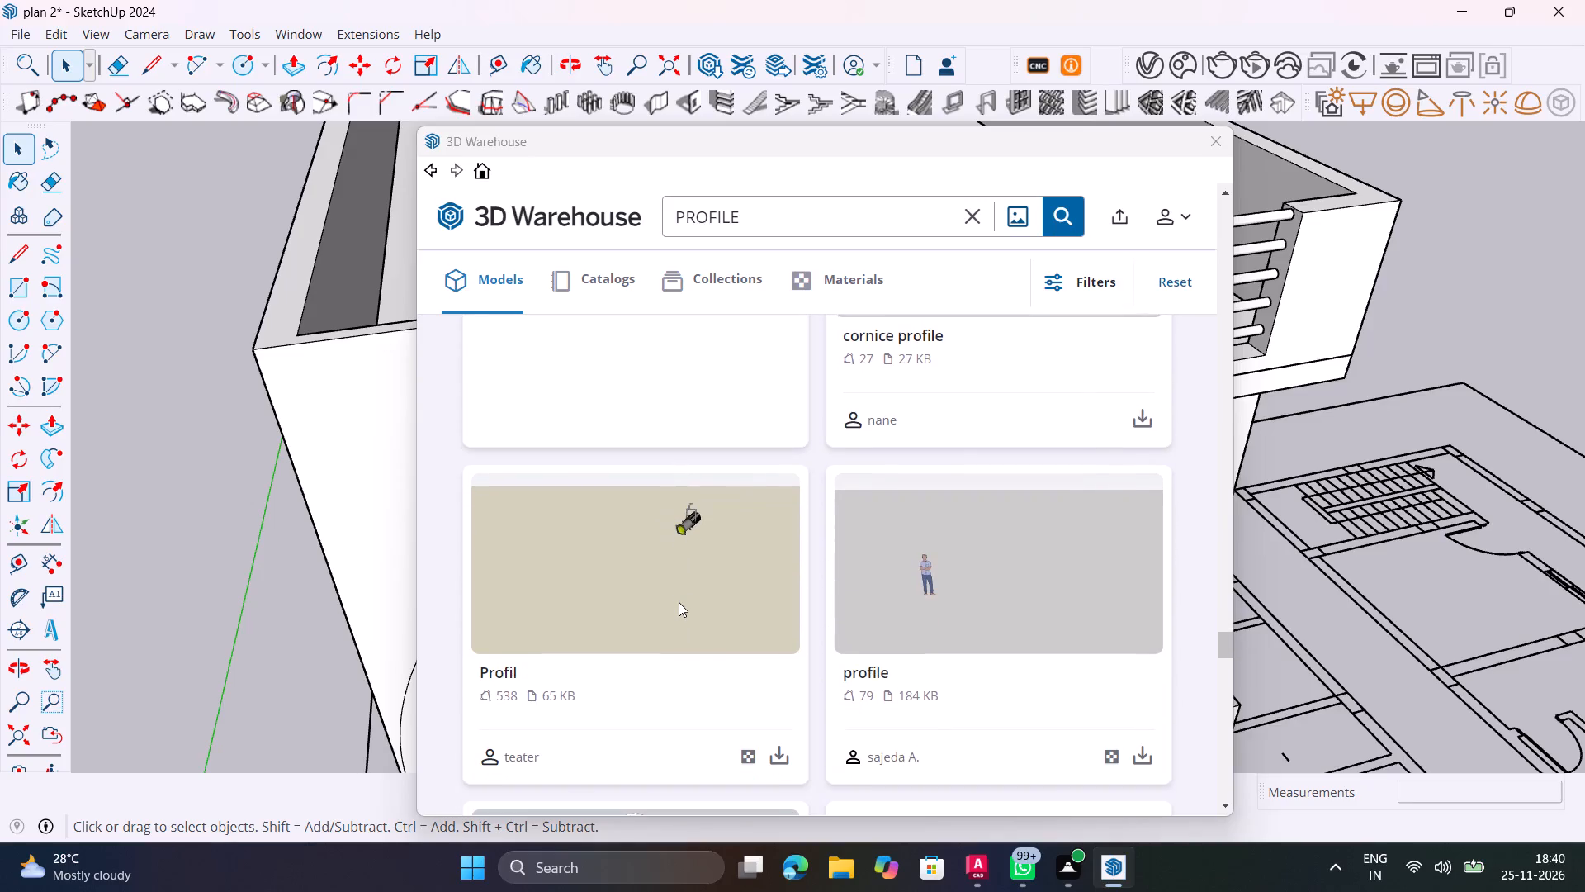
scroll(679, 602, down, 3)
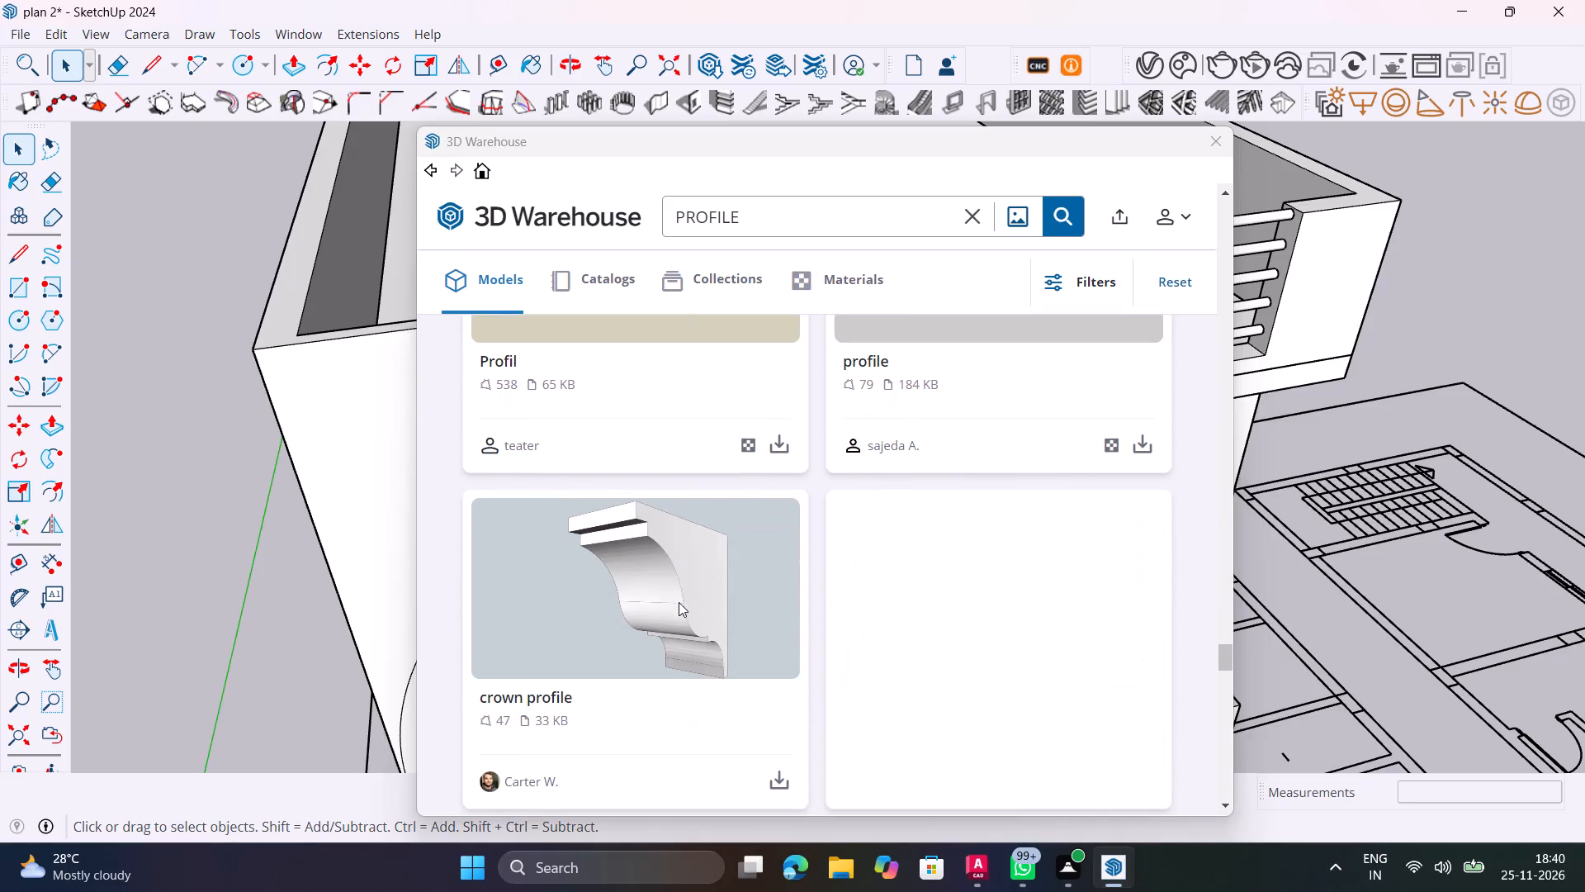
scroll(679, 602, down, 5)
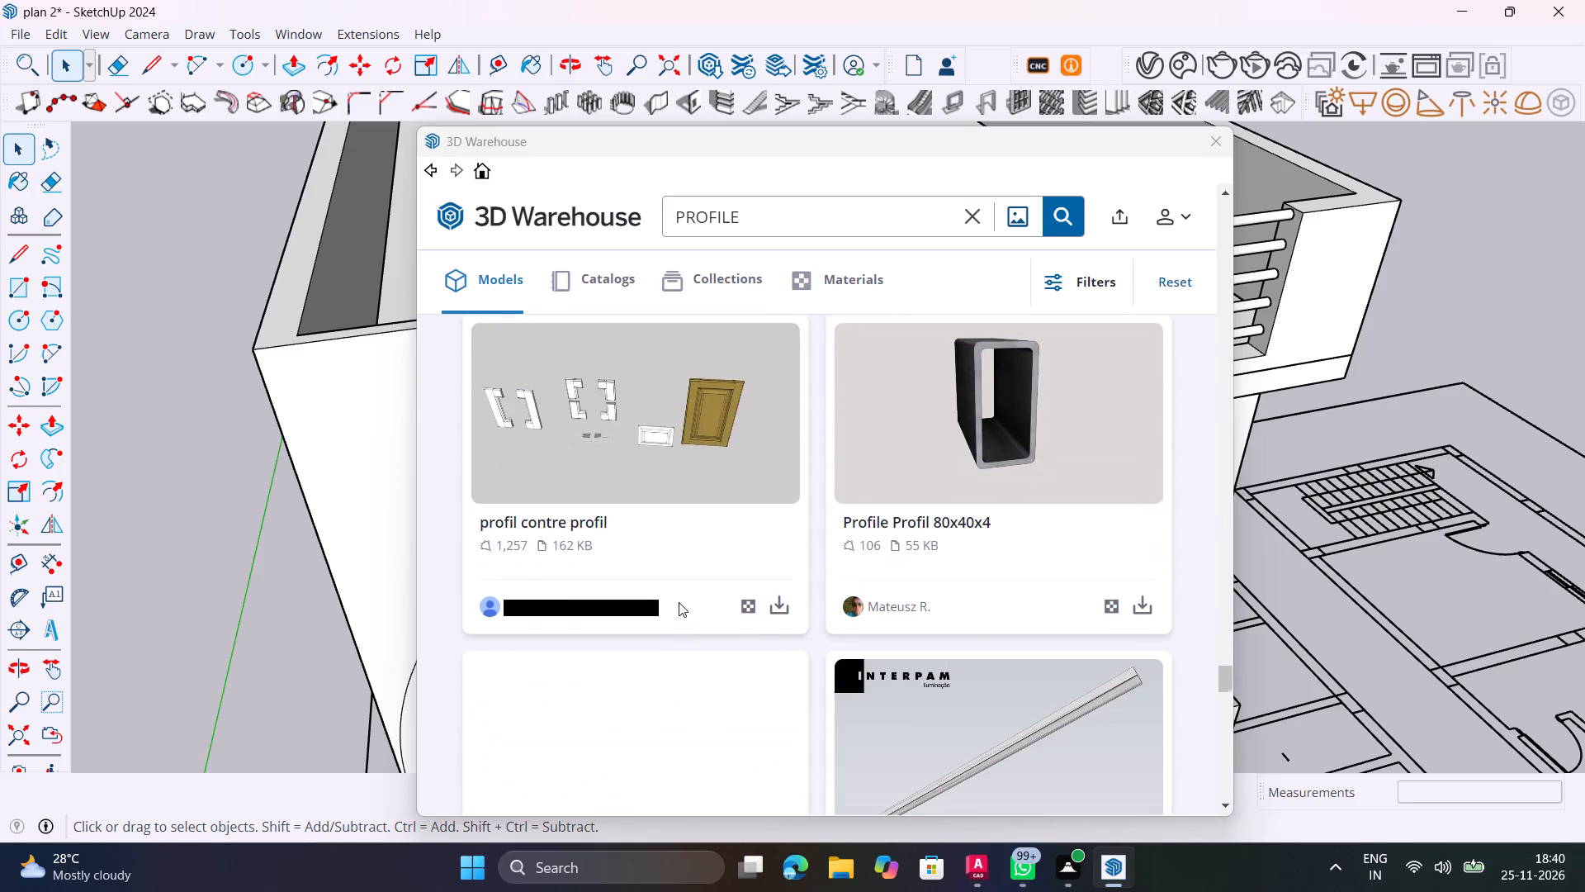
Load the "crown profile" model directly into the SketchUp model and place it on the floor plan near the sofa and door swing.
middle_drag(638, 611, 556, 796)
scroll(731, 576, up, 5)
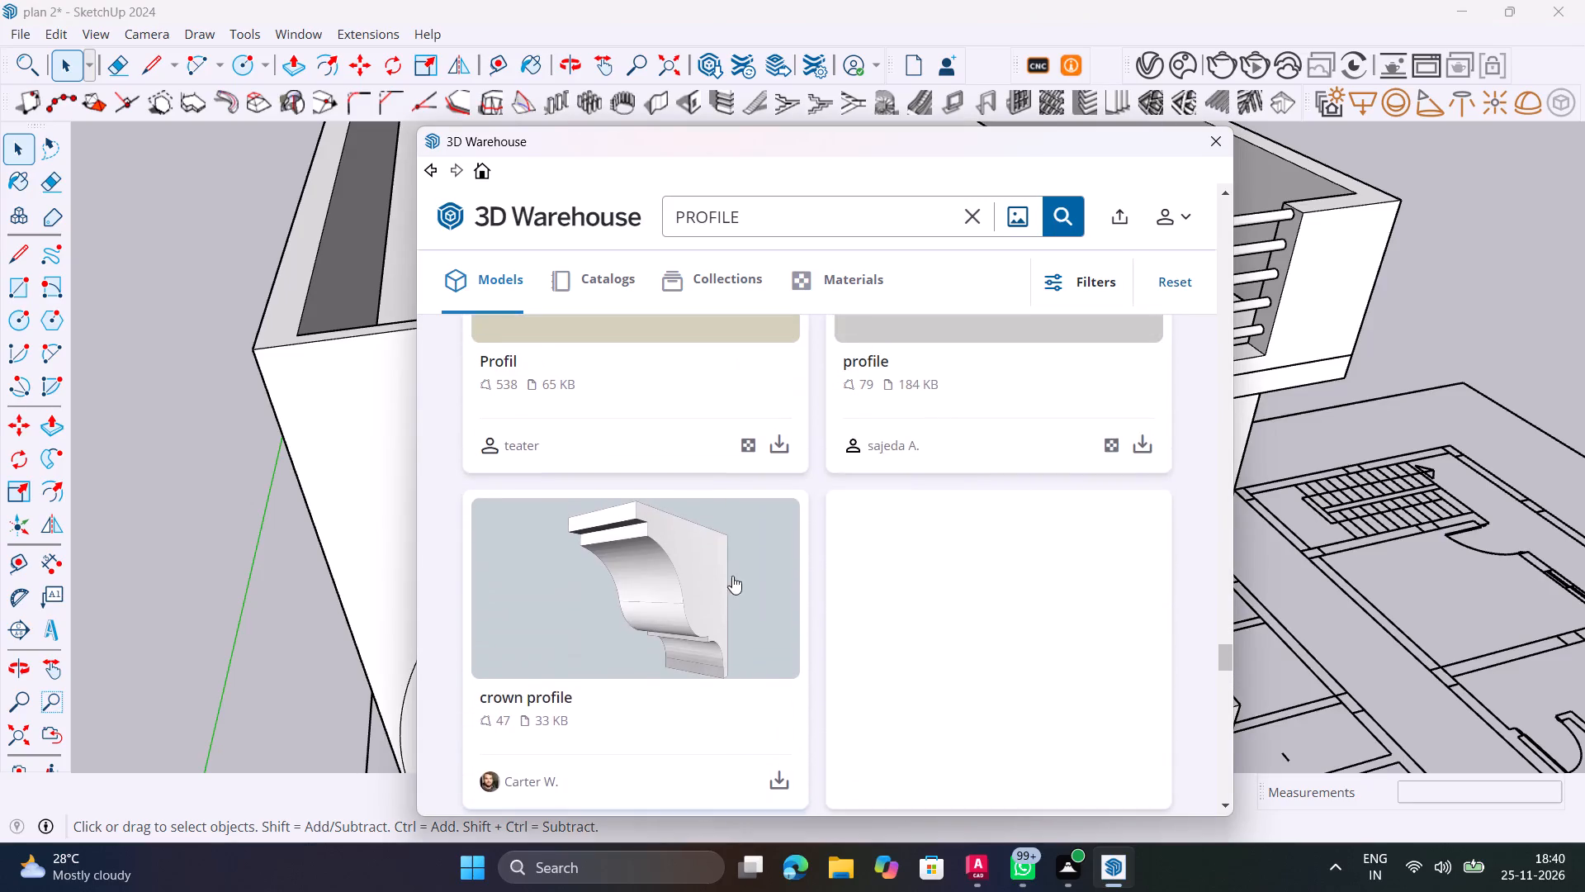
click(785, 785)
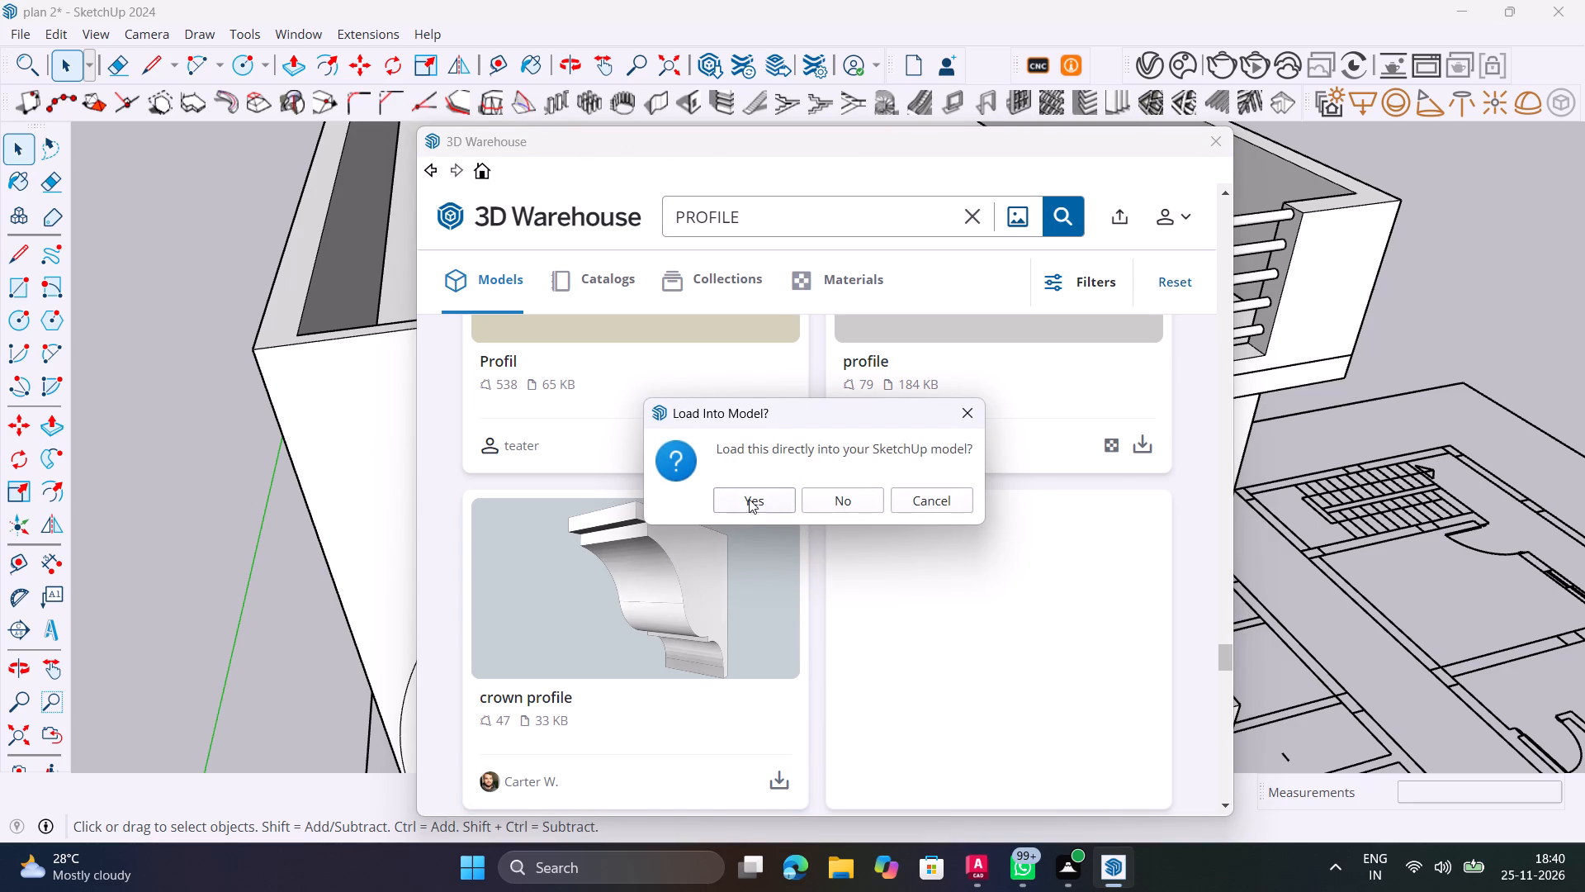
click(768, 502)
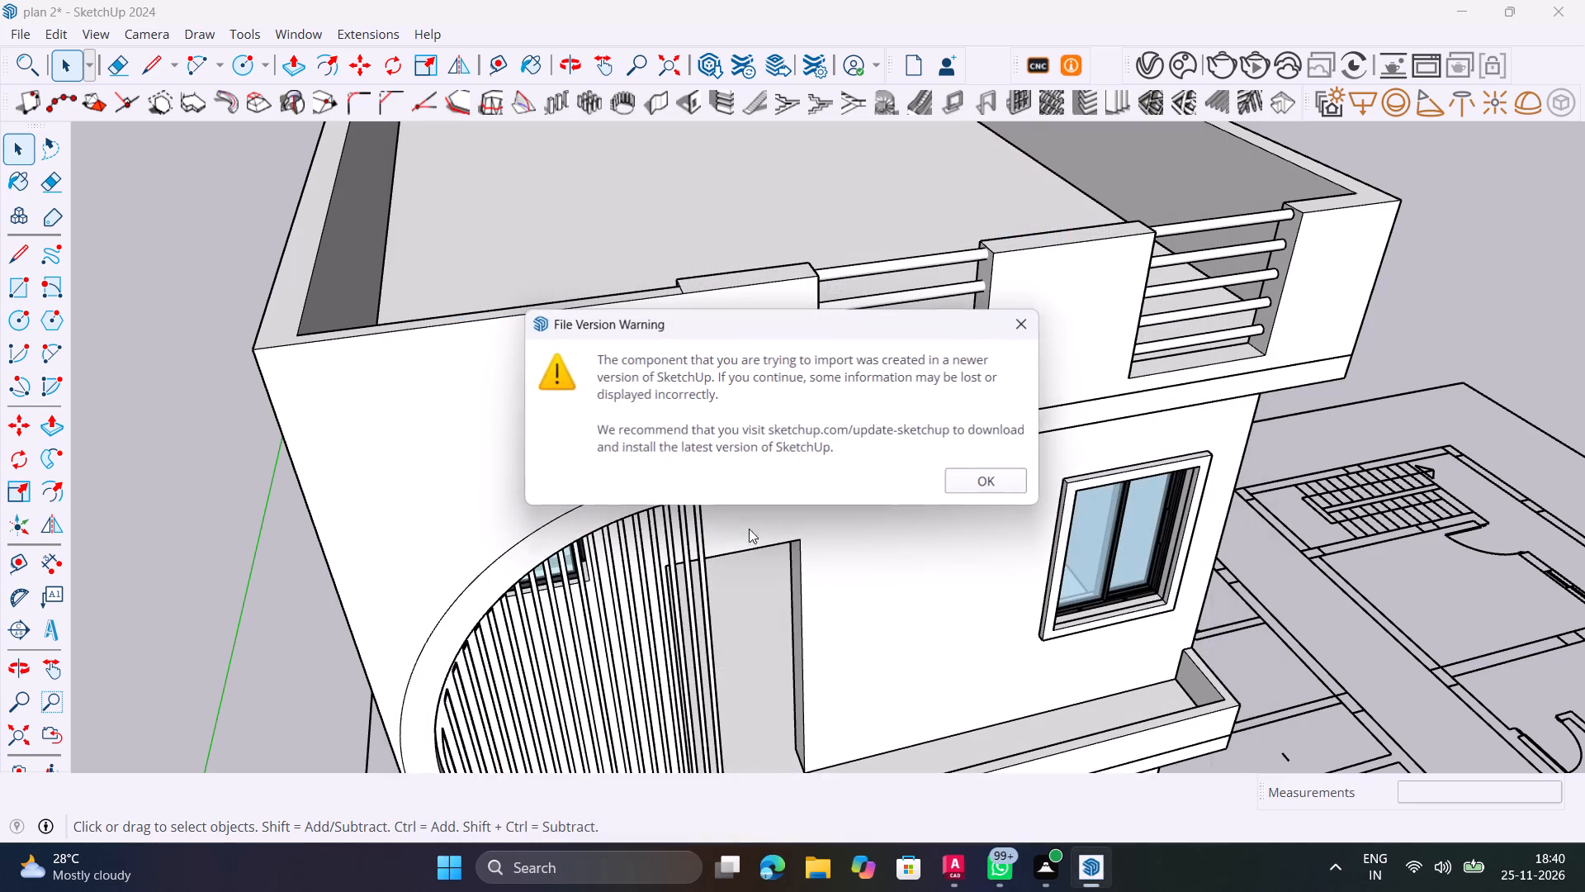
click(997, 480)
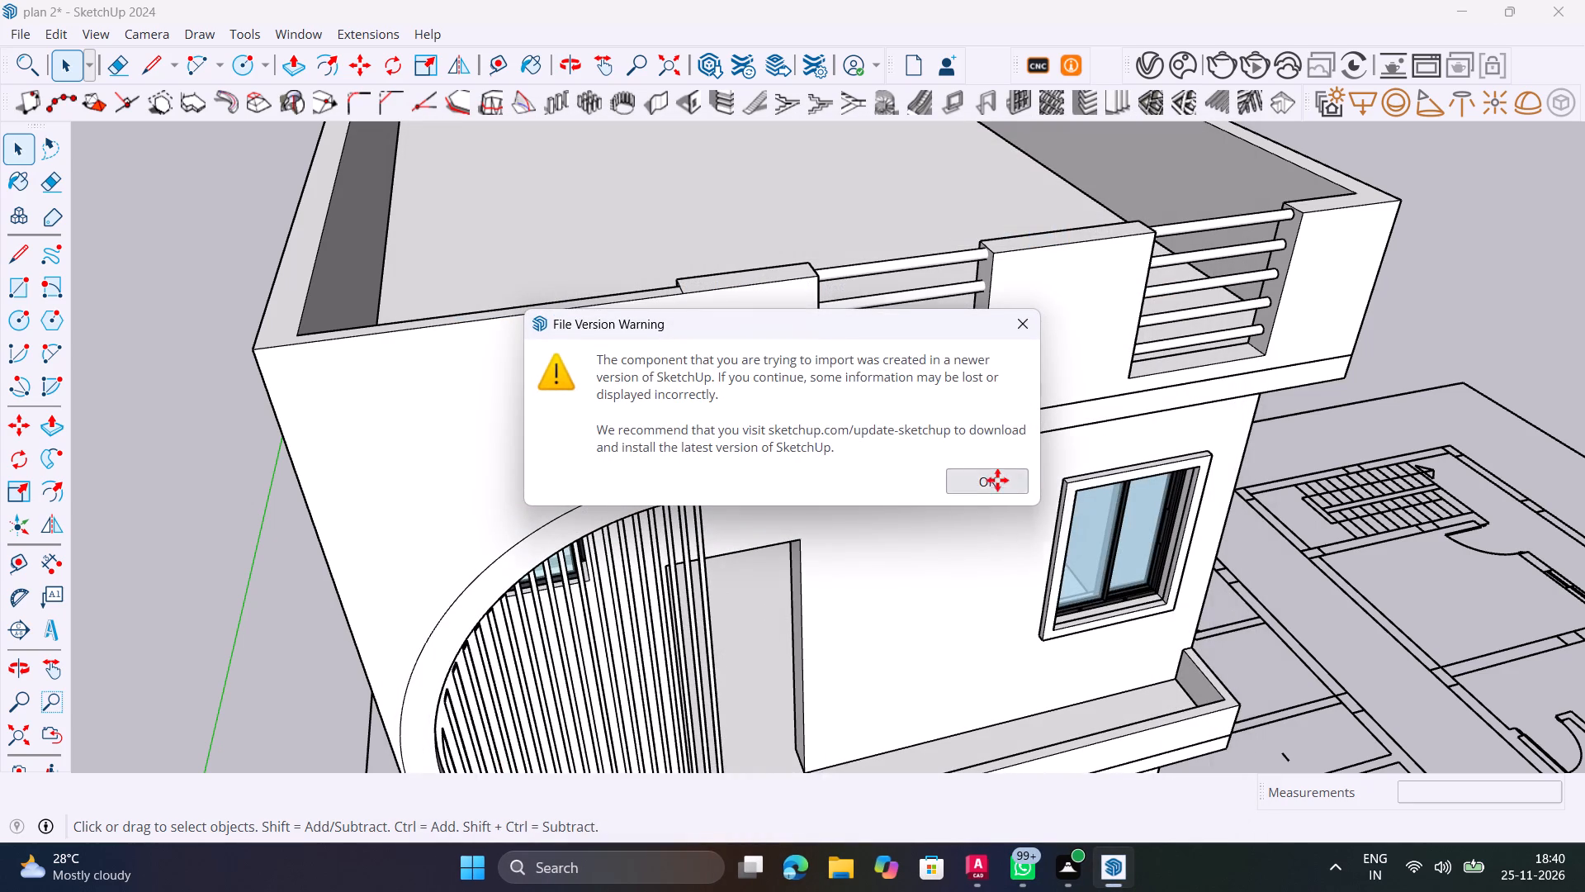
shift+middle_drag(1030, 585, 626, 589)
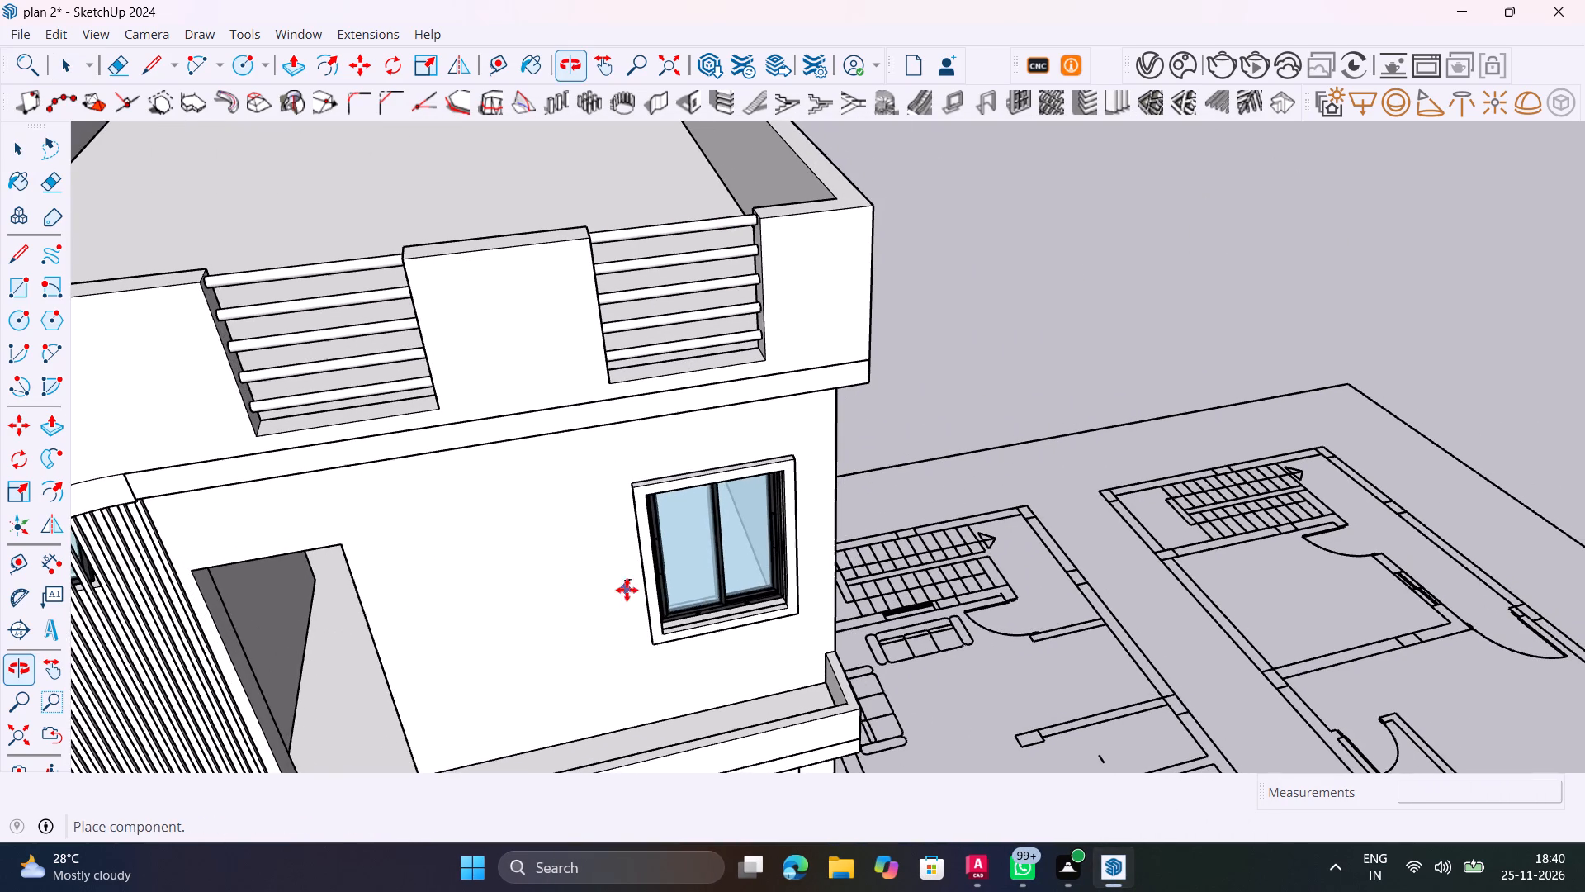
scroll(1017, 683, up, 20)
scroll(1017, 683, up, 2)
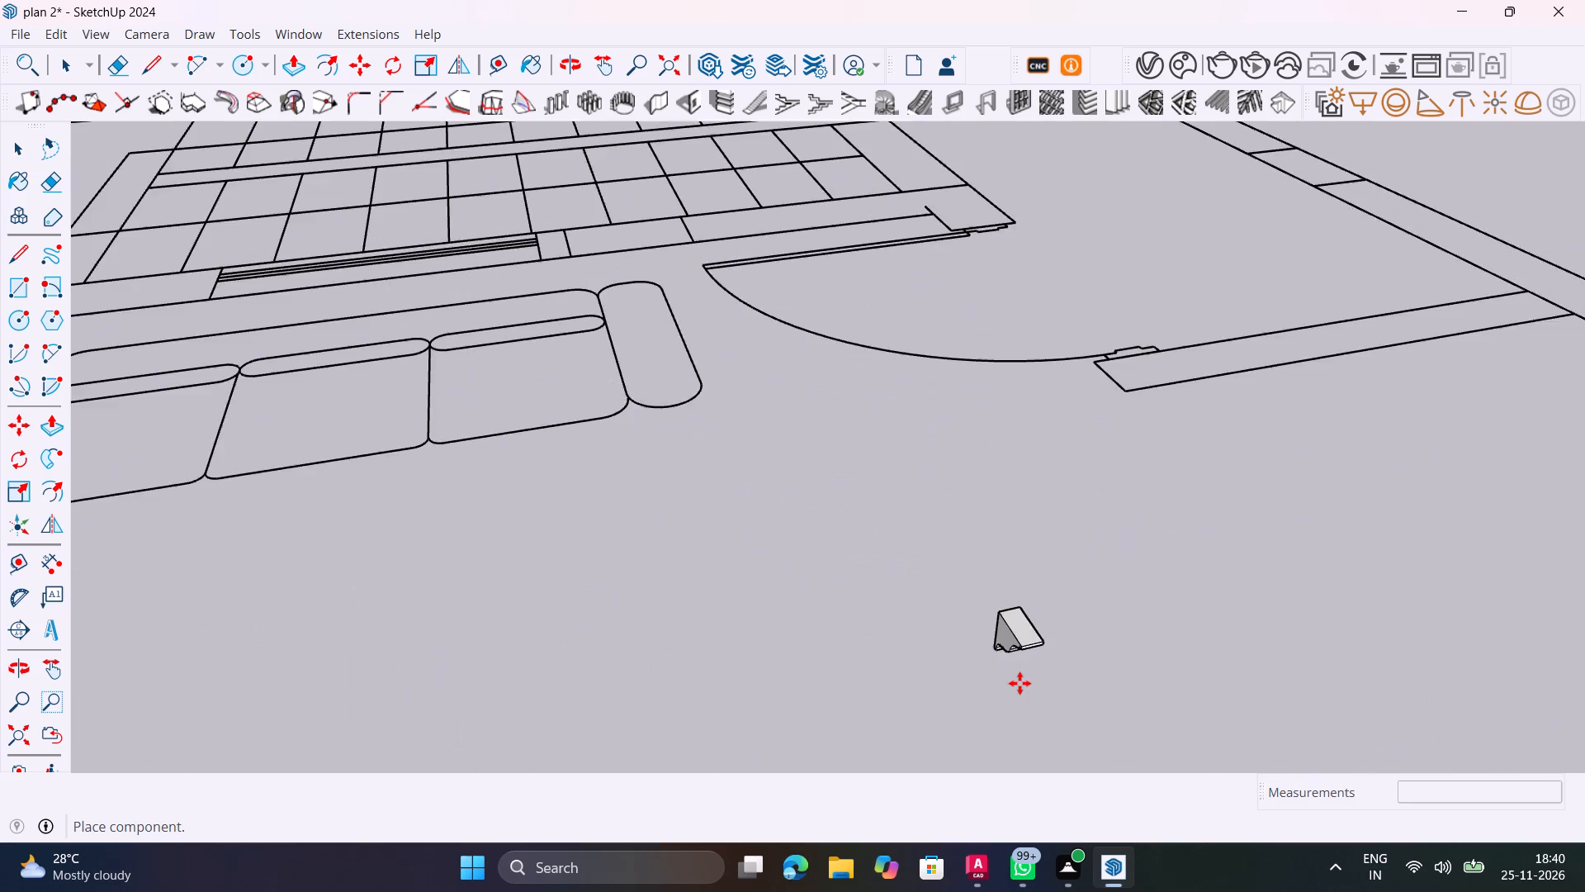
scroll(1020, 683, up, 6)
click(1008, 620)
key(space)
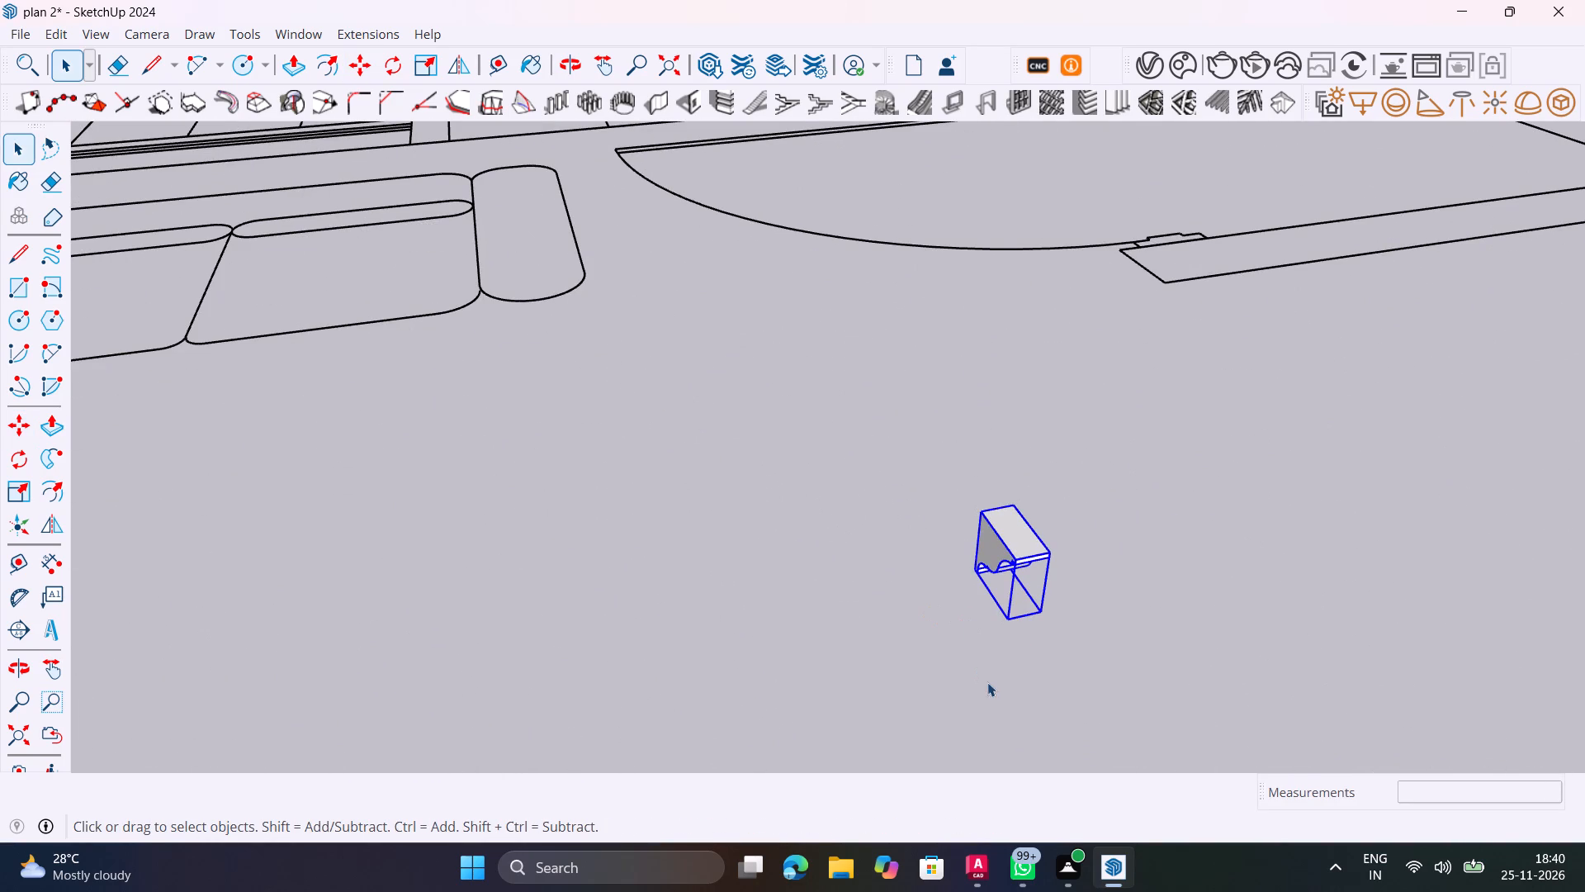
Rotate the placed crown profile component 90 degrees about the vertical axis.
key(q)
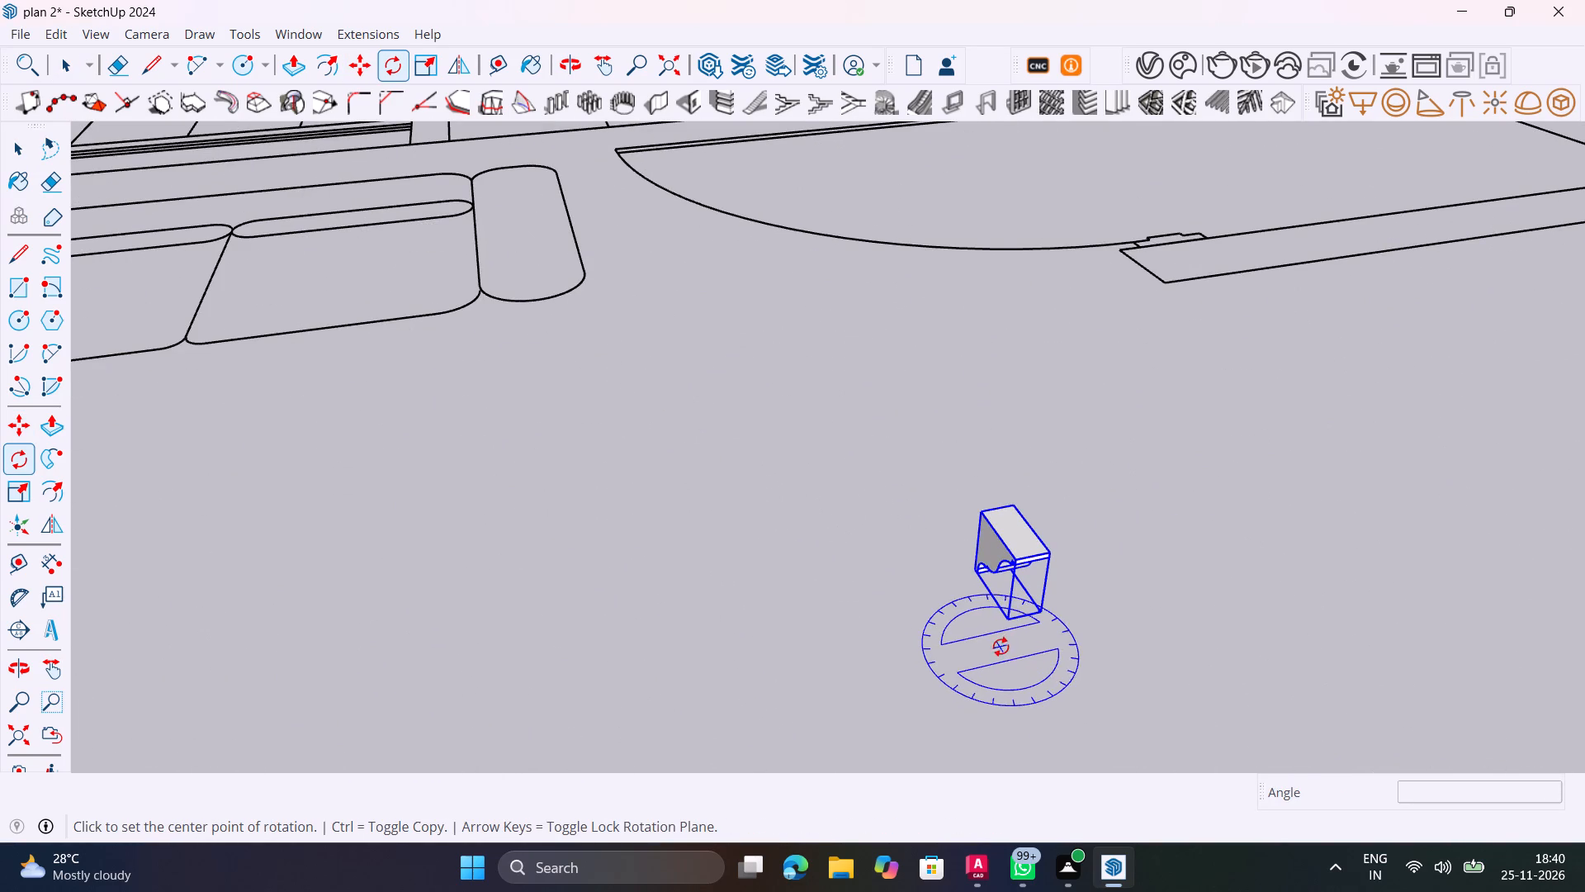
click(1001, 646)
click(1154, 653)
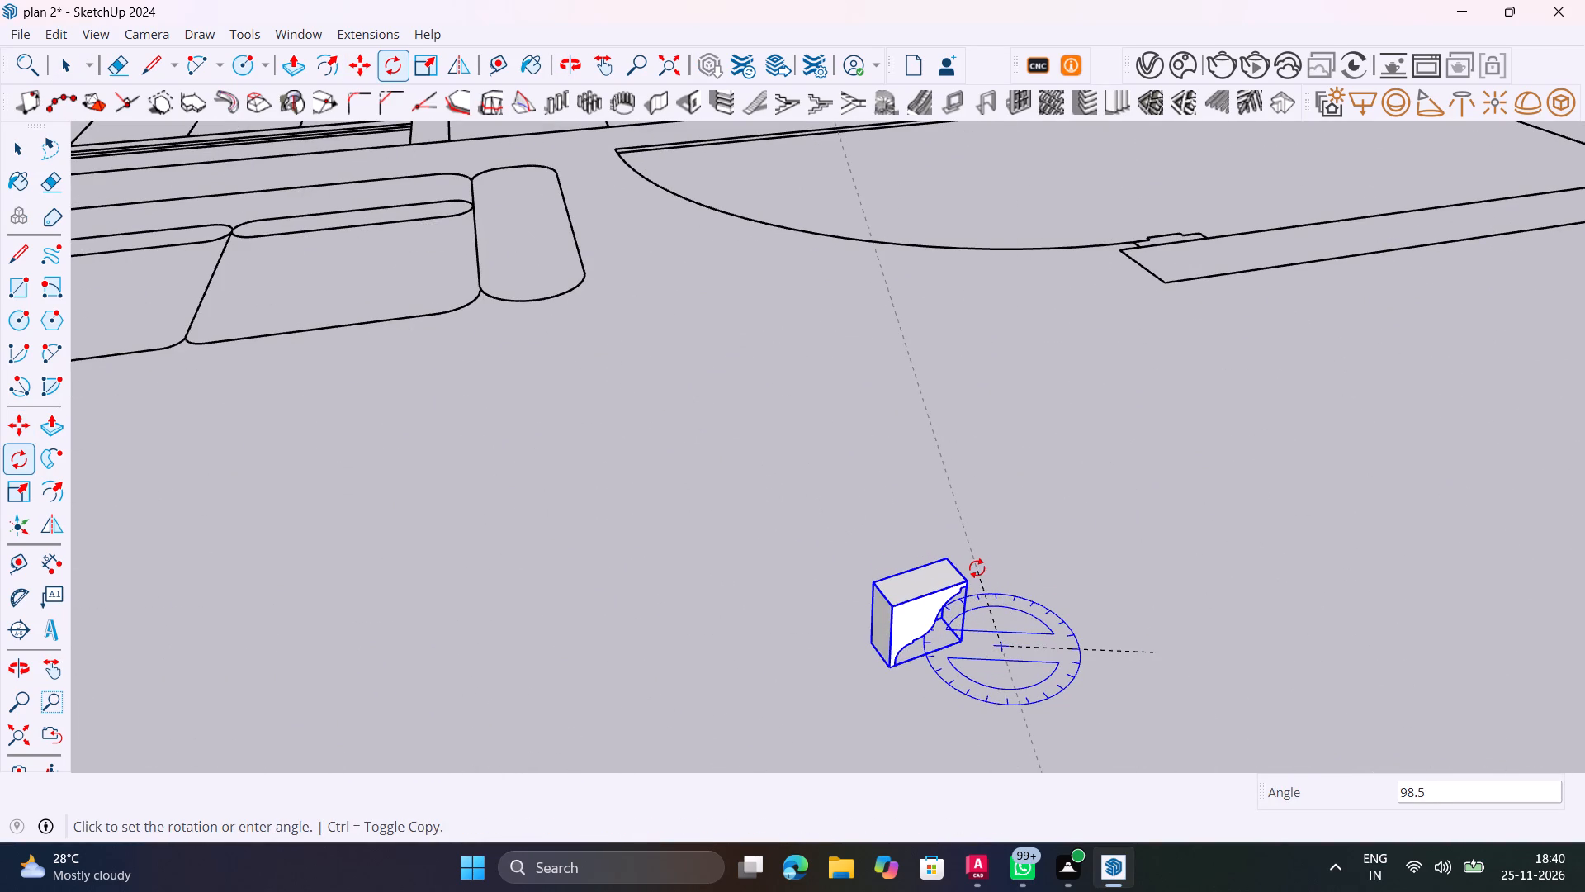
text(90)
key(Return)
key(space)
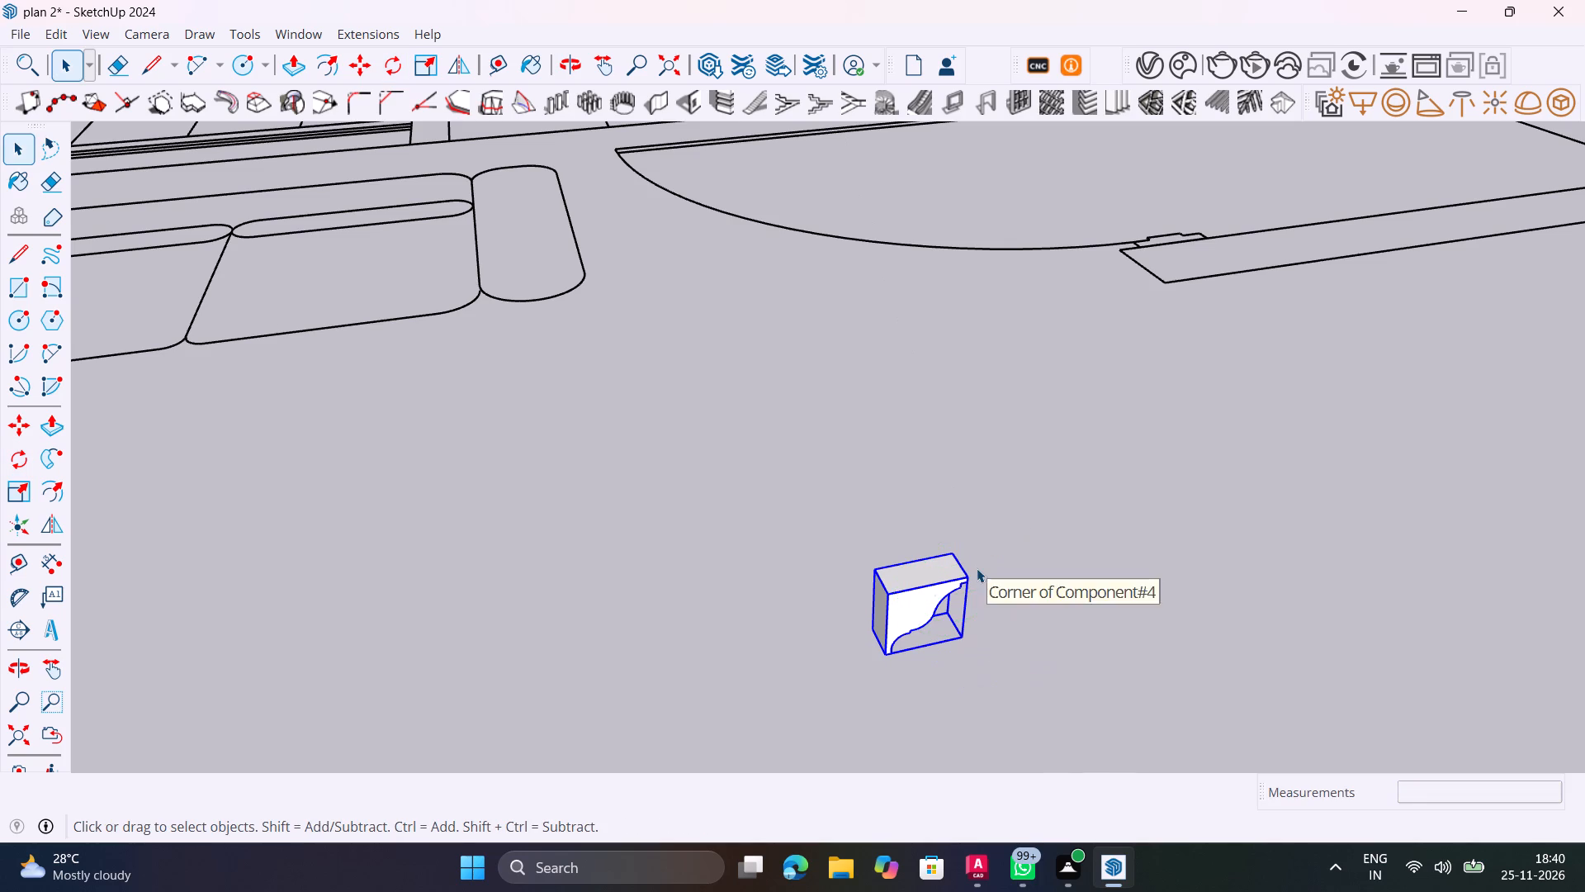
Copy the crown profile's end face from inside its component to the outer top corner of the house's front parapet.
click(903, 601)
double_click(905, 603)
click(906, 604)
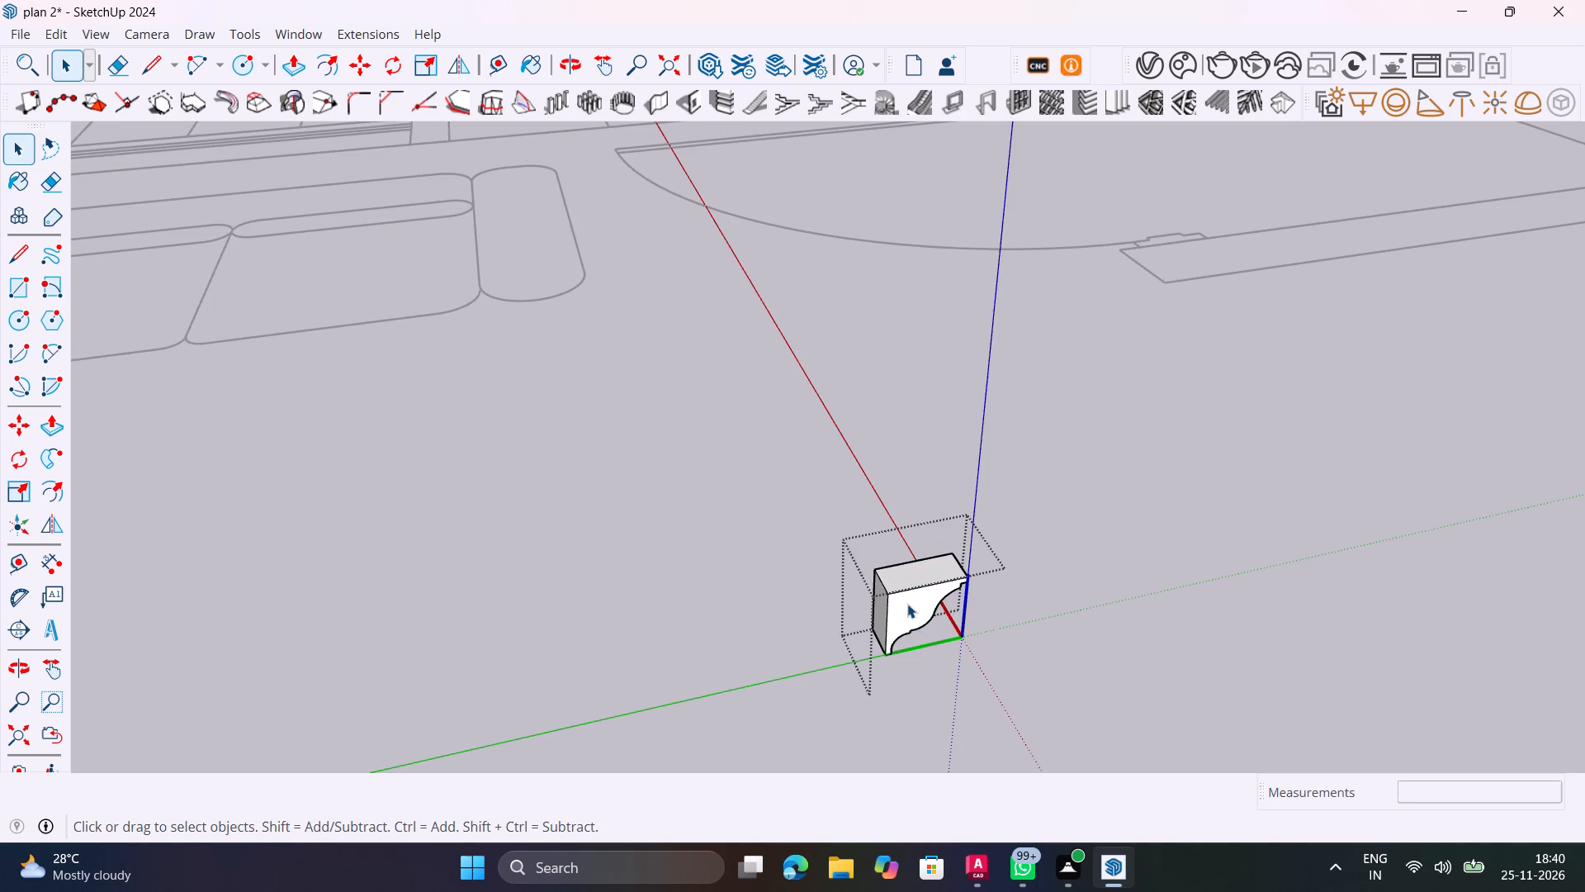
triple_click(907, 604)
middle_drag(899, 604, 826, 573)
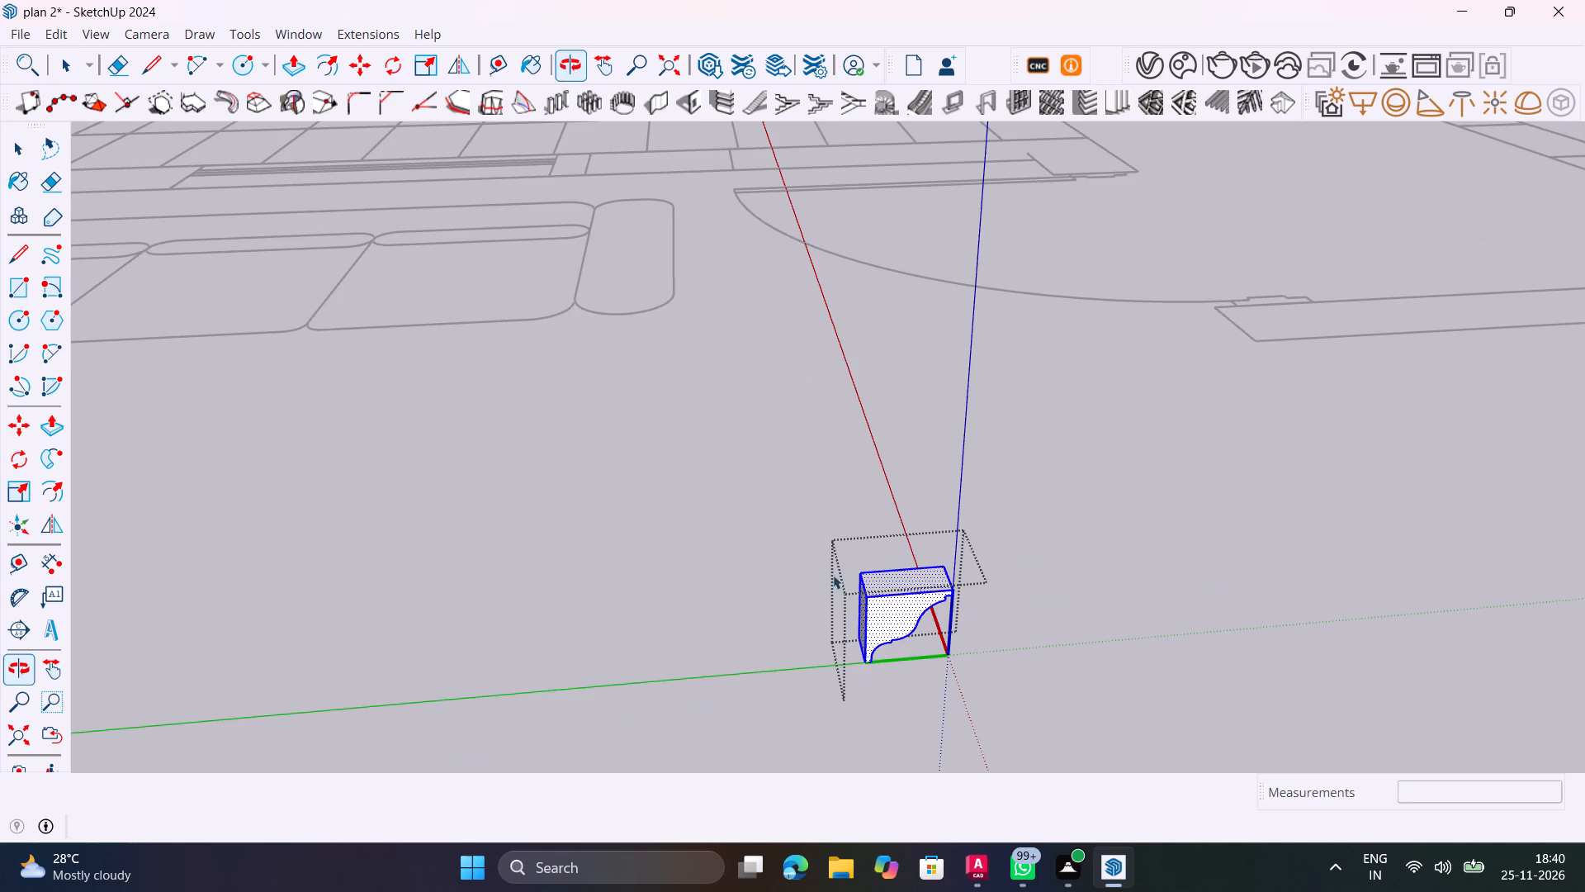
triple_click(880, 612)
double_click(880, 612)
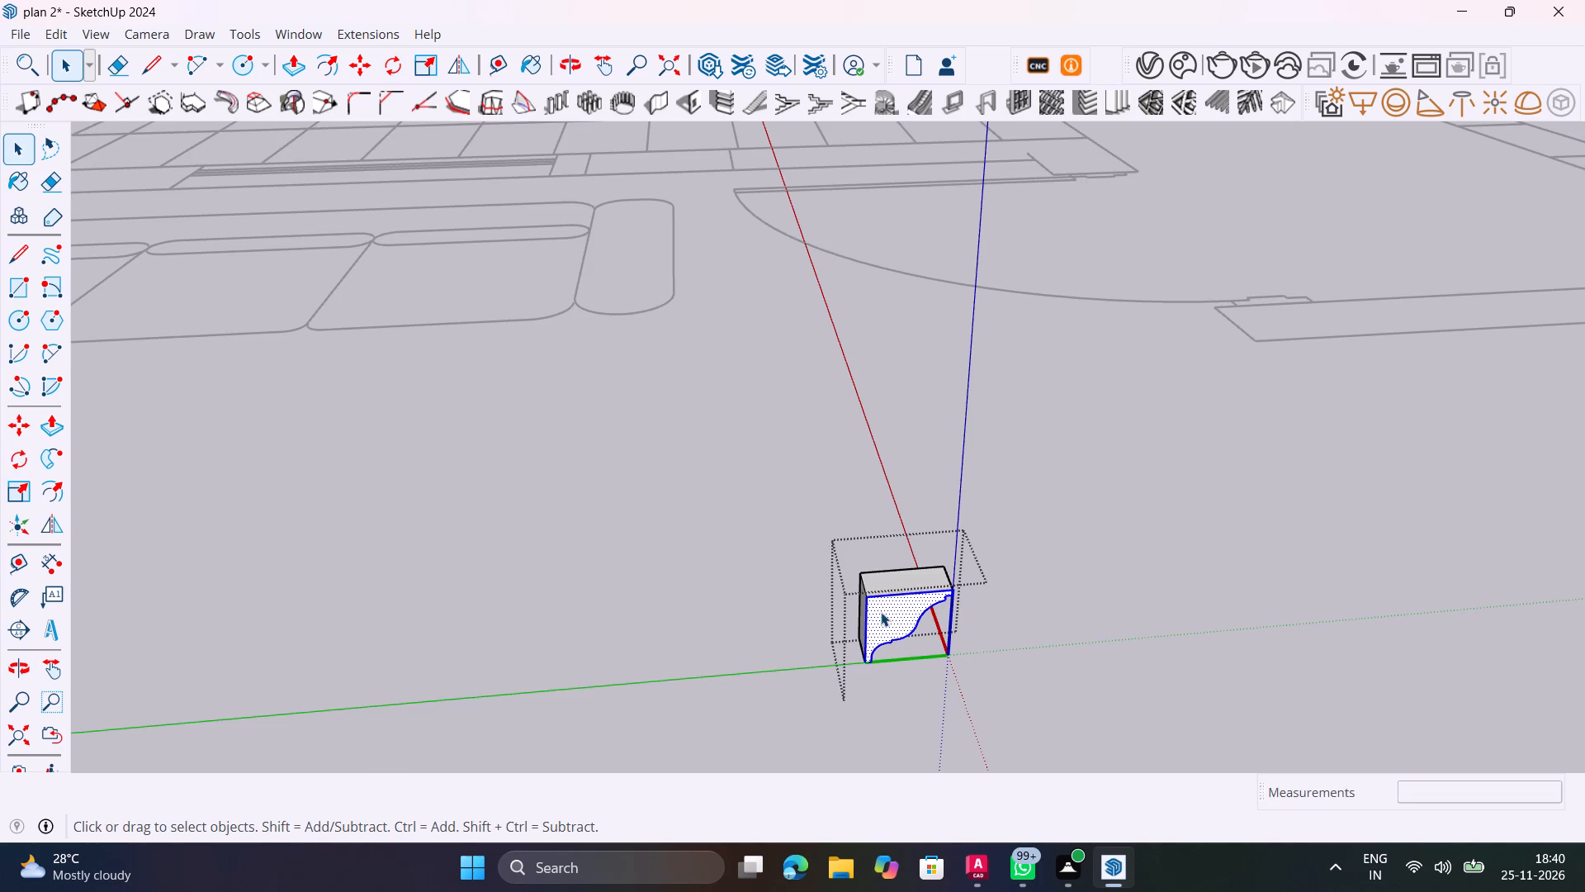
key(m)
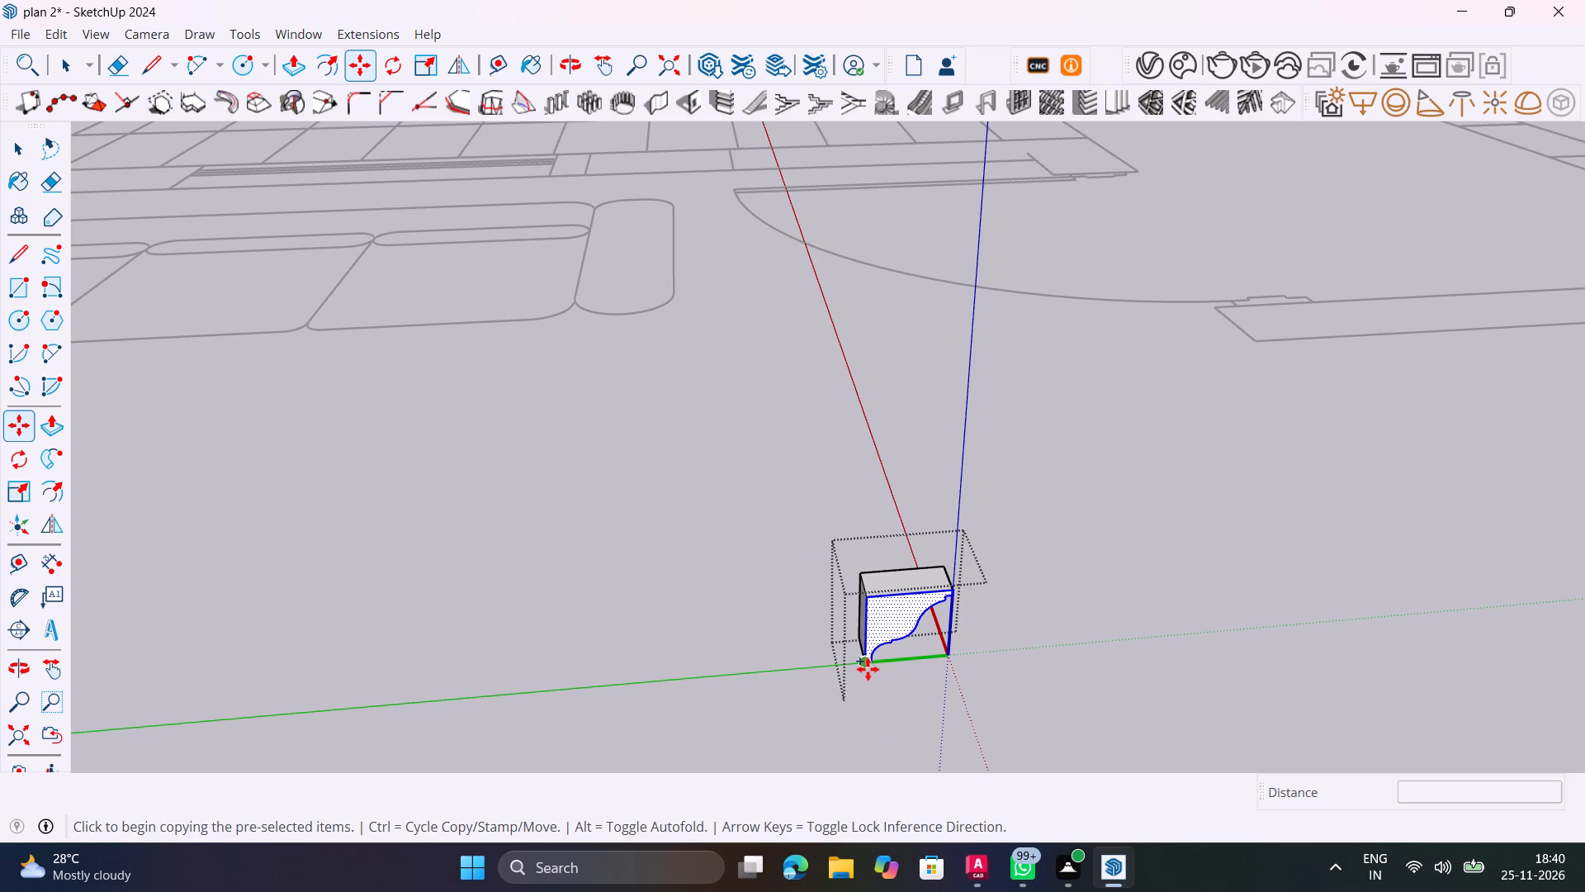
click(866, 600)
scroll(518, 544, down, 17)
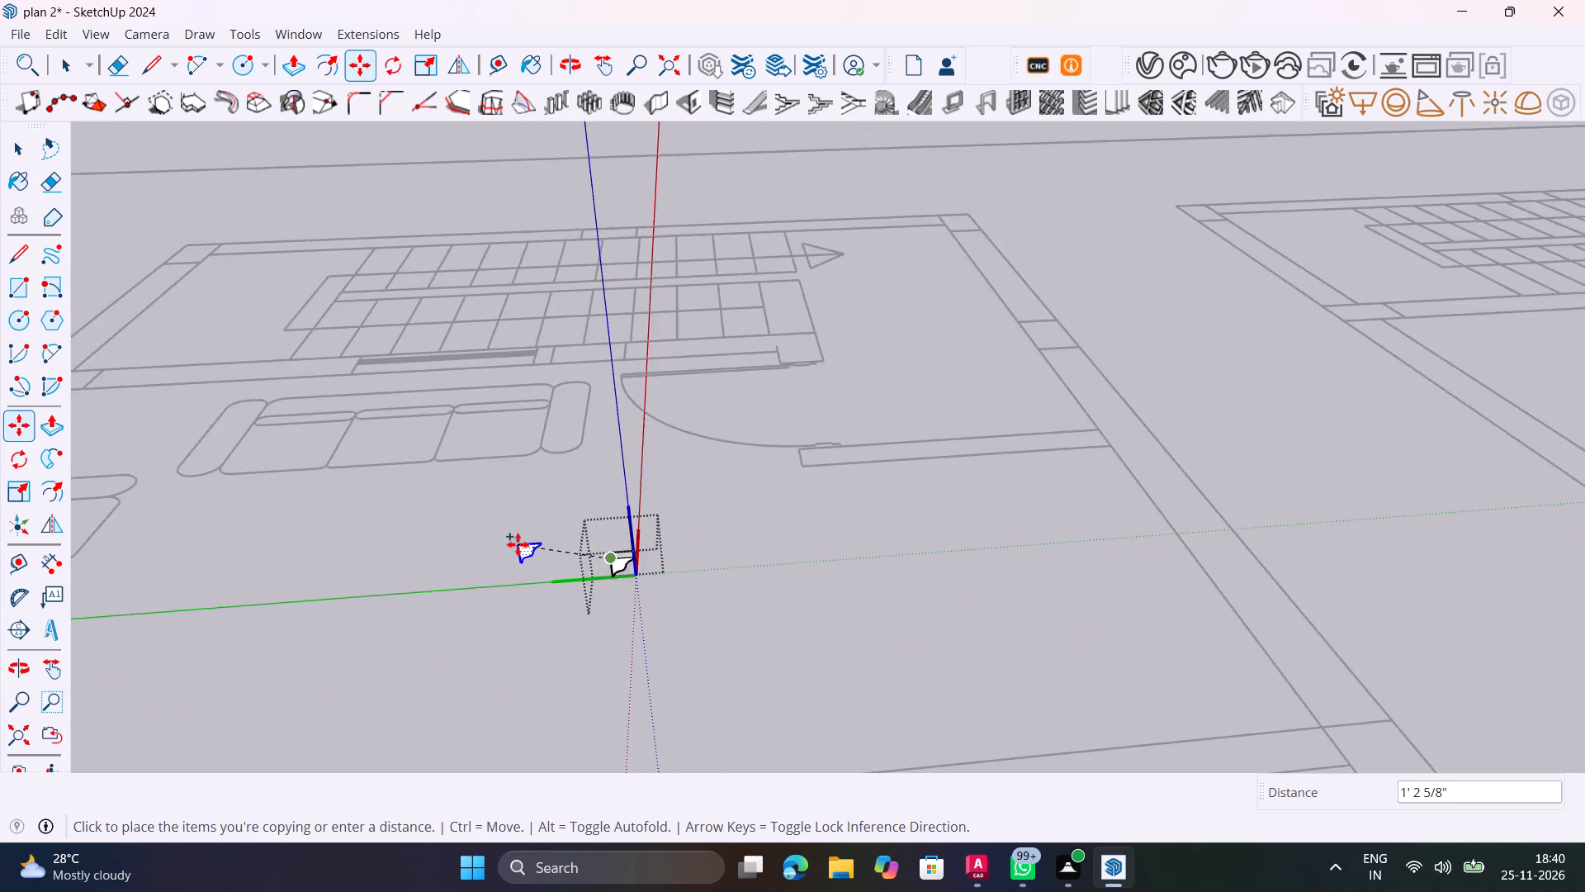
scroll(518, 544, down, 12)
scroll(537, 567, down, 13)
shift+middle_drag(499, 545, 856, 622)
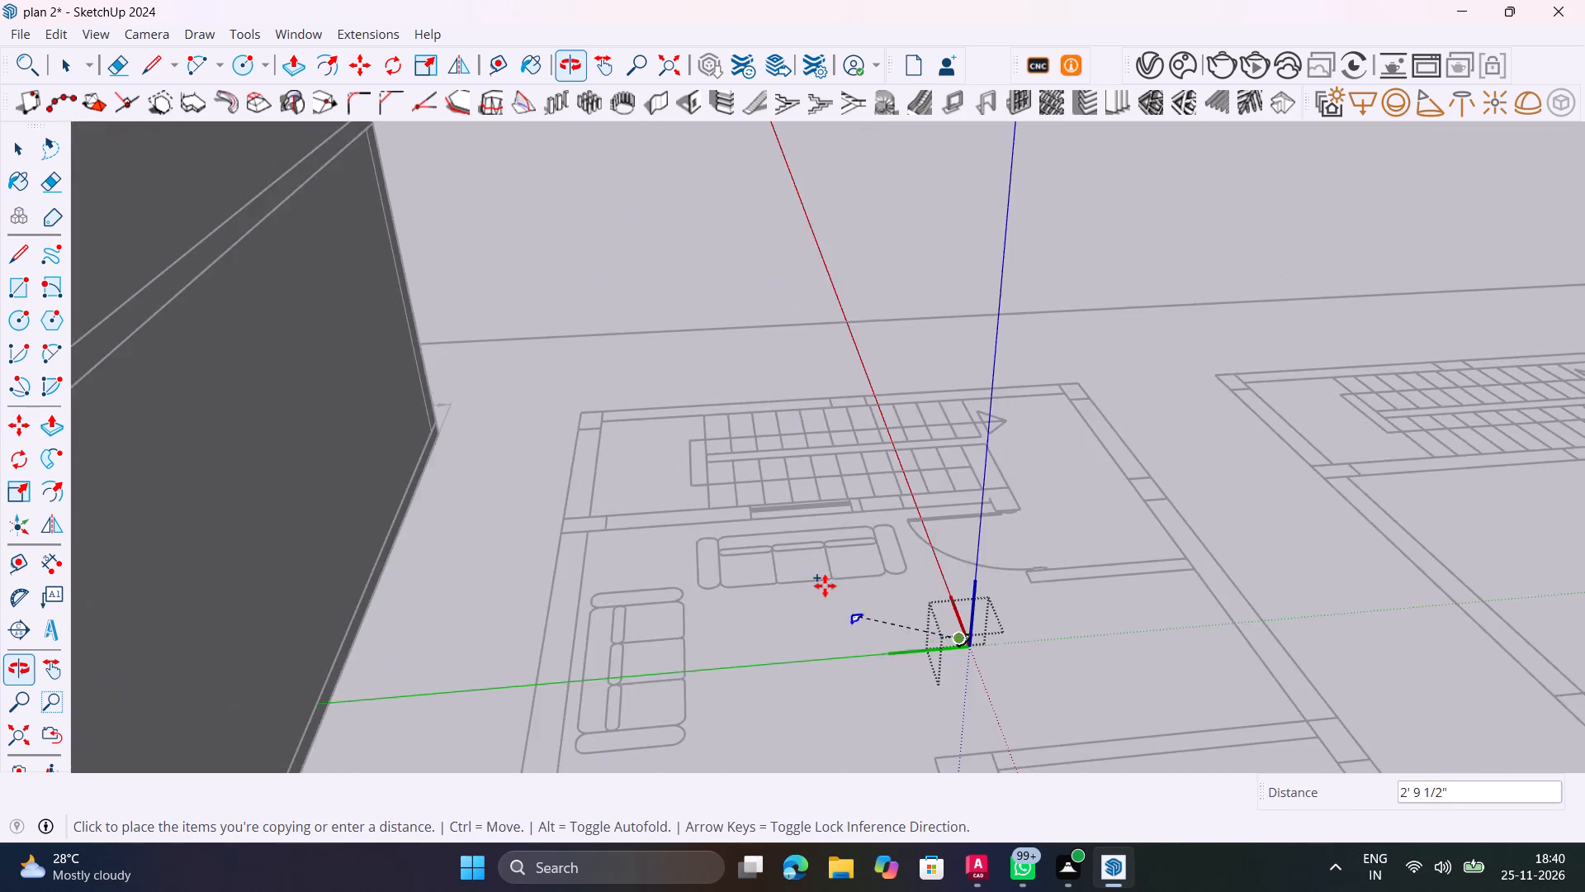
scroll(796, 545, down, 13)
scroll(641, 330, up, 15)
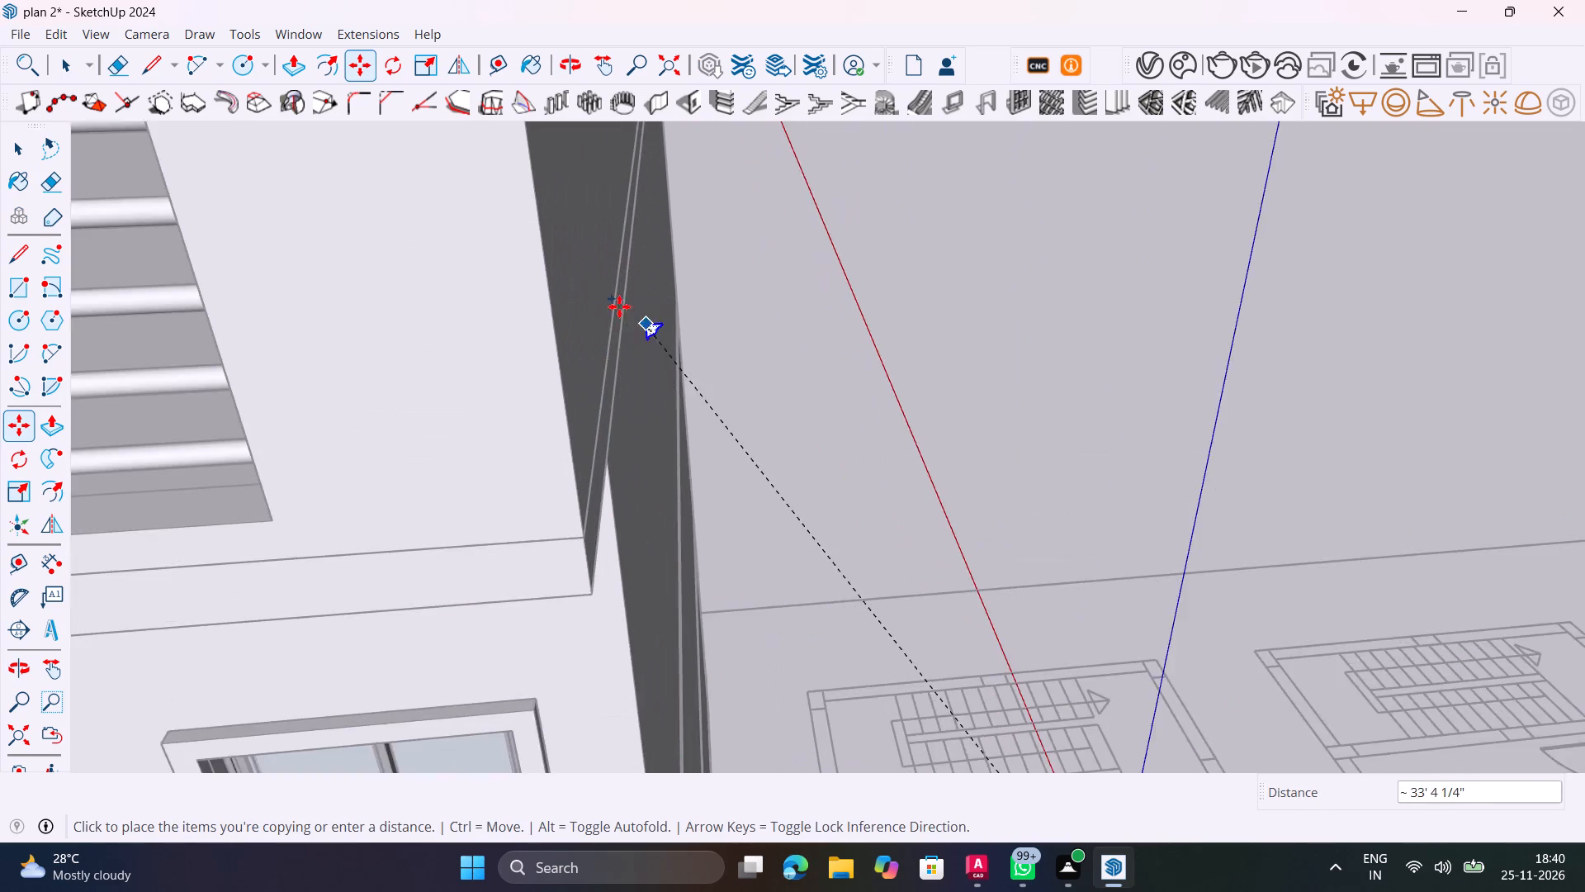
scroll(619, 306, up, 3)
shift+middle_drag(594, 288, 654, 575)
scroll(599, 514, down, 4)
middle_drag(571, 532, 547, 521)
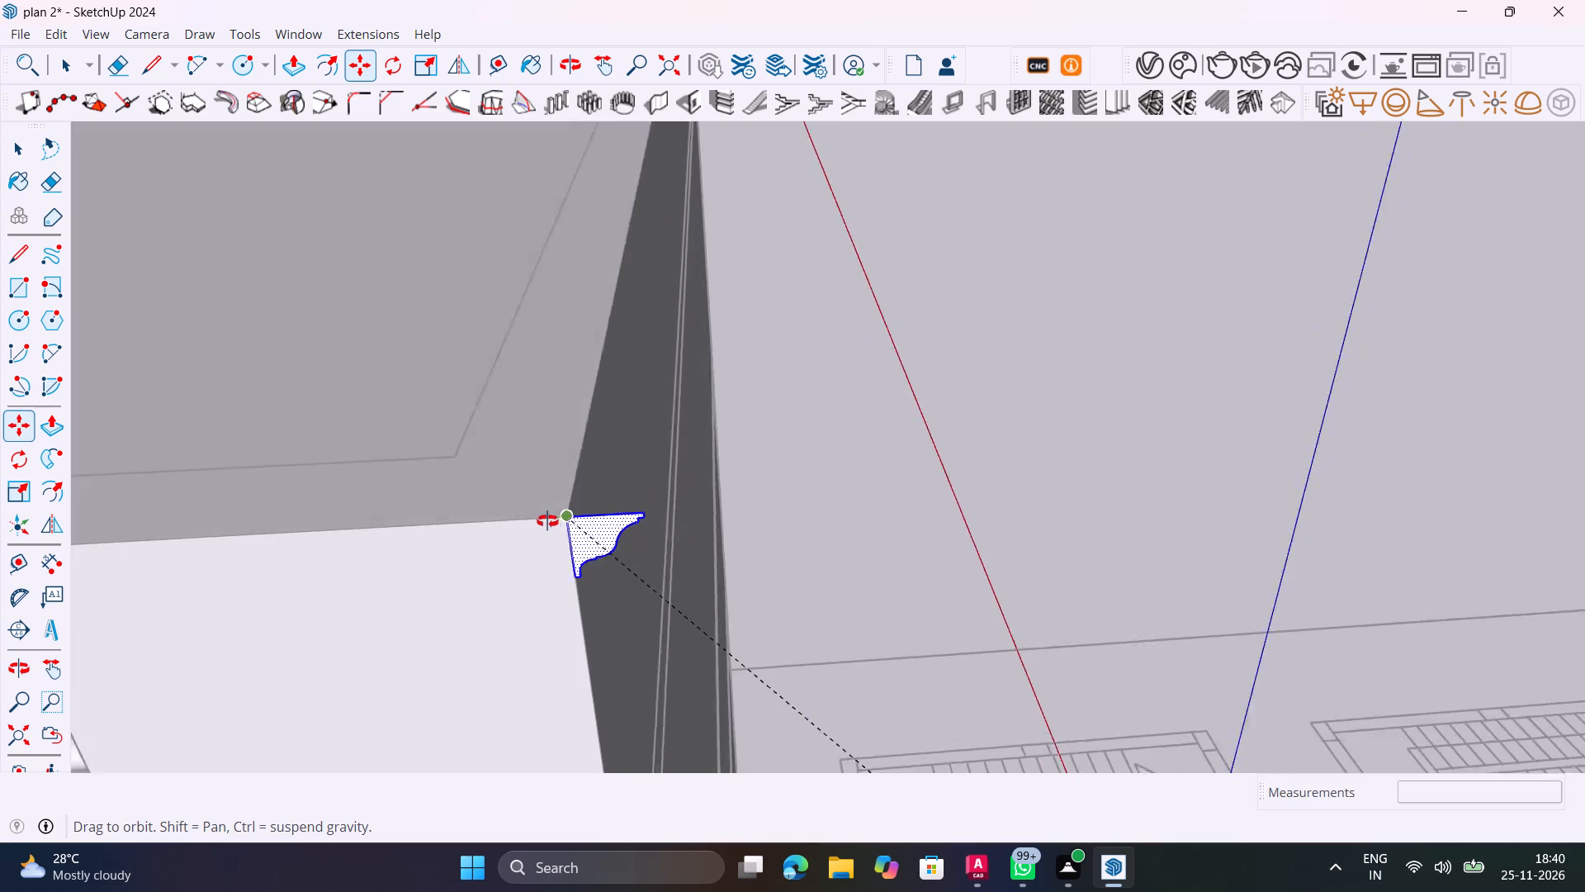
middle_drag(547, 521, 504, 477)
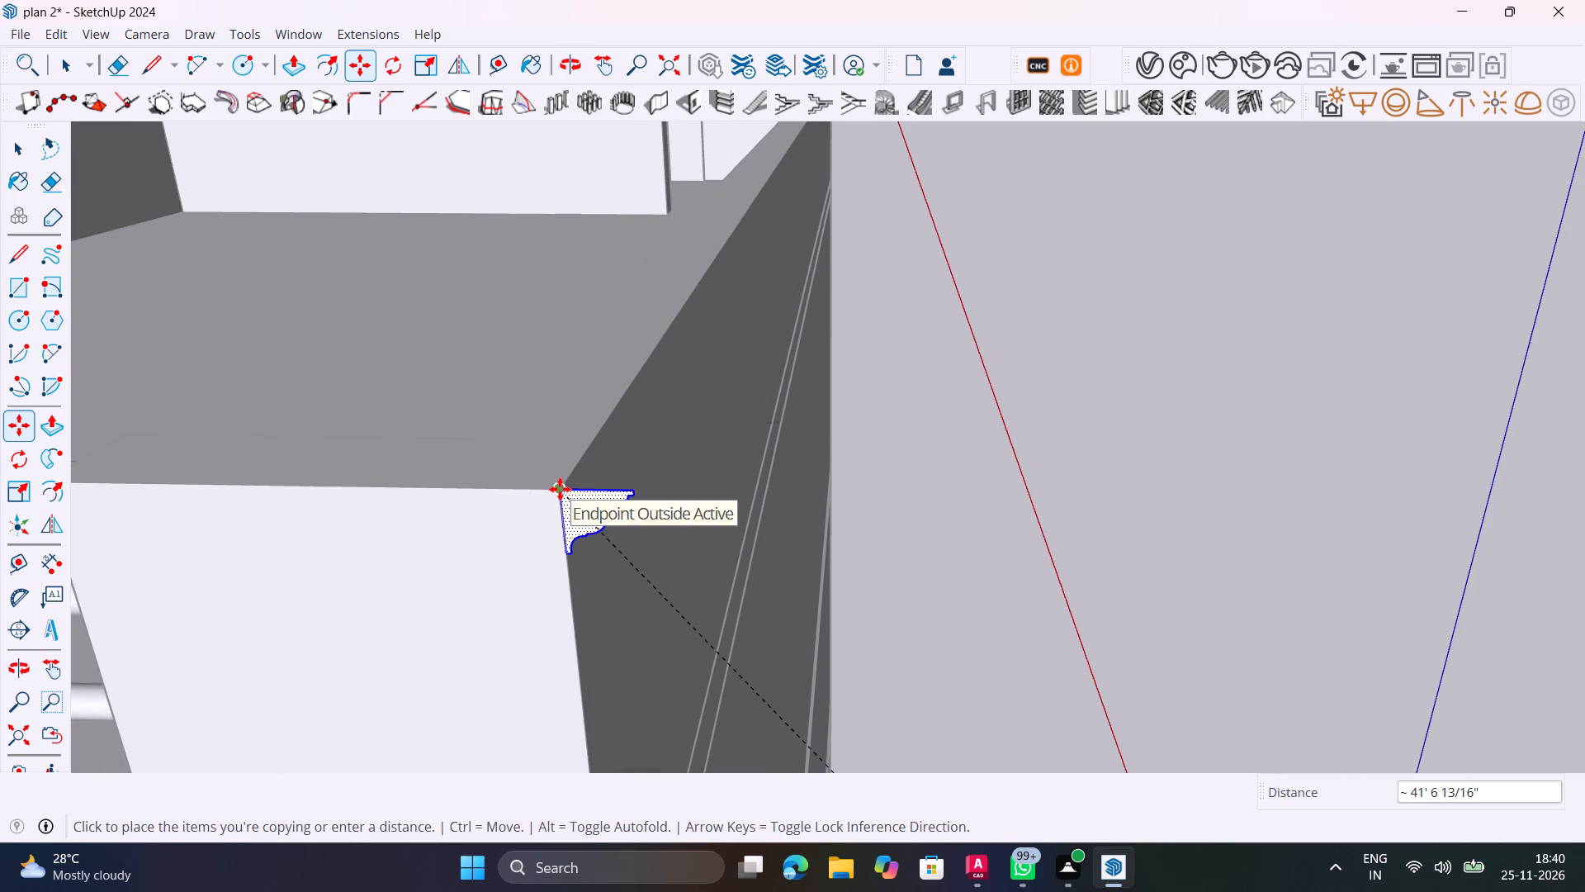
click(560, 489)
scroll(602, 502, down, 6)
key(space)
drag(1114, 349, 1124, 349)
scroll(1127, 349, down, 14)
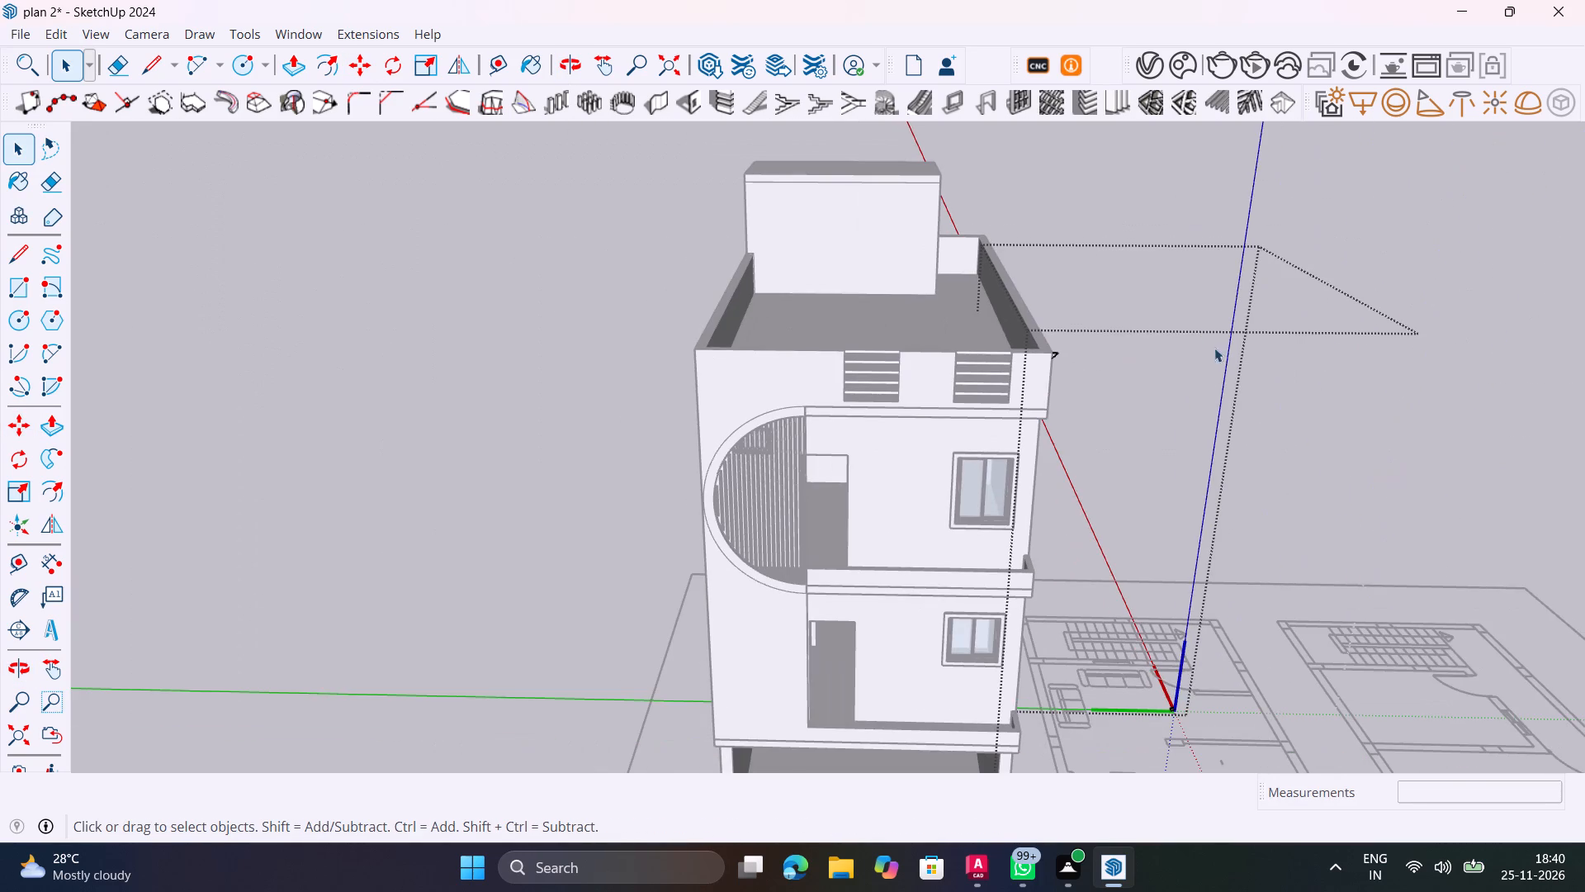
click(1407, 282)
Explode the crown profile component that holds the face copied to the parapet corner.
scroll(1055, 353, up, 6)
scroll(1009, 401, up, 5)
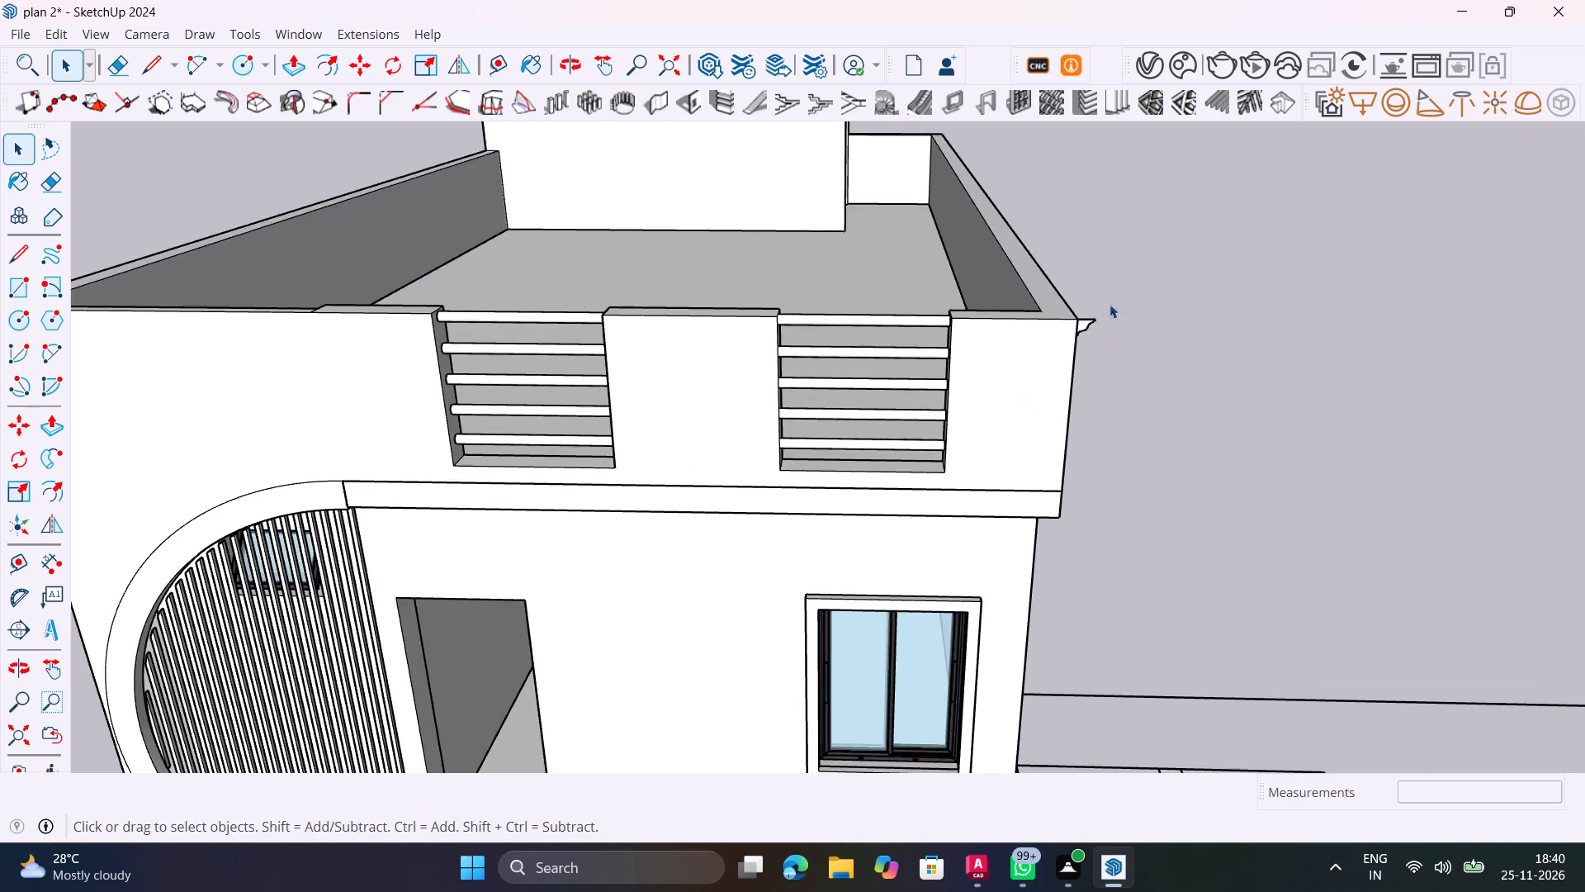
scroll(1109, 304, up, 7)
scroll(1079, 316, down, 7)
scroll(1046, 337, up, 11)
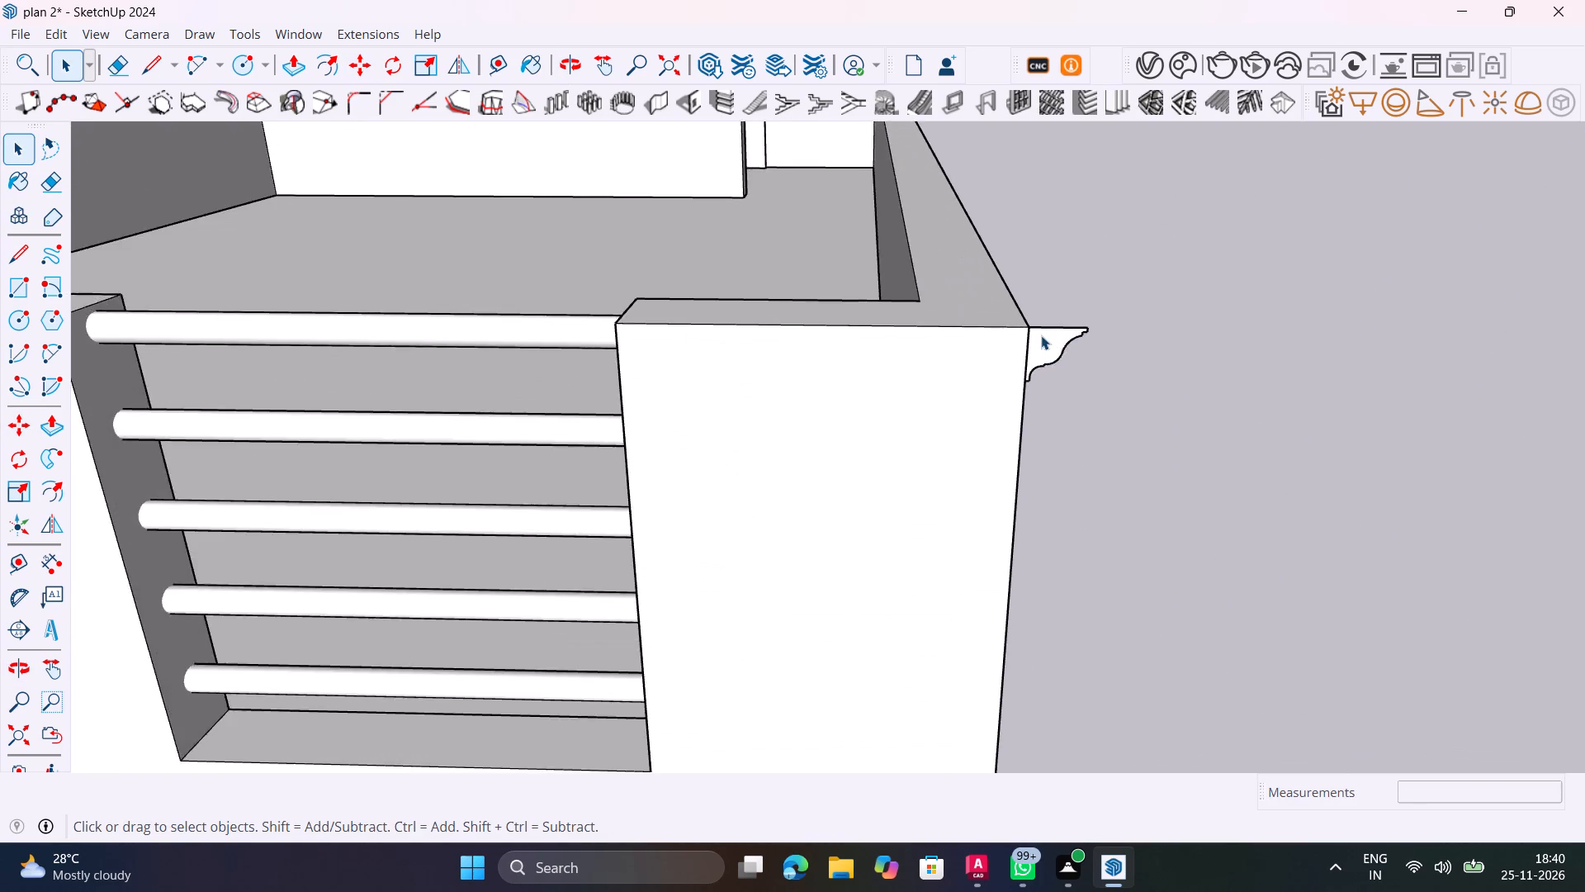
scroll(1041, 335, up, 5)
click(1051, 347)
right_click(1052, 347)
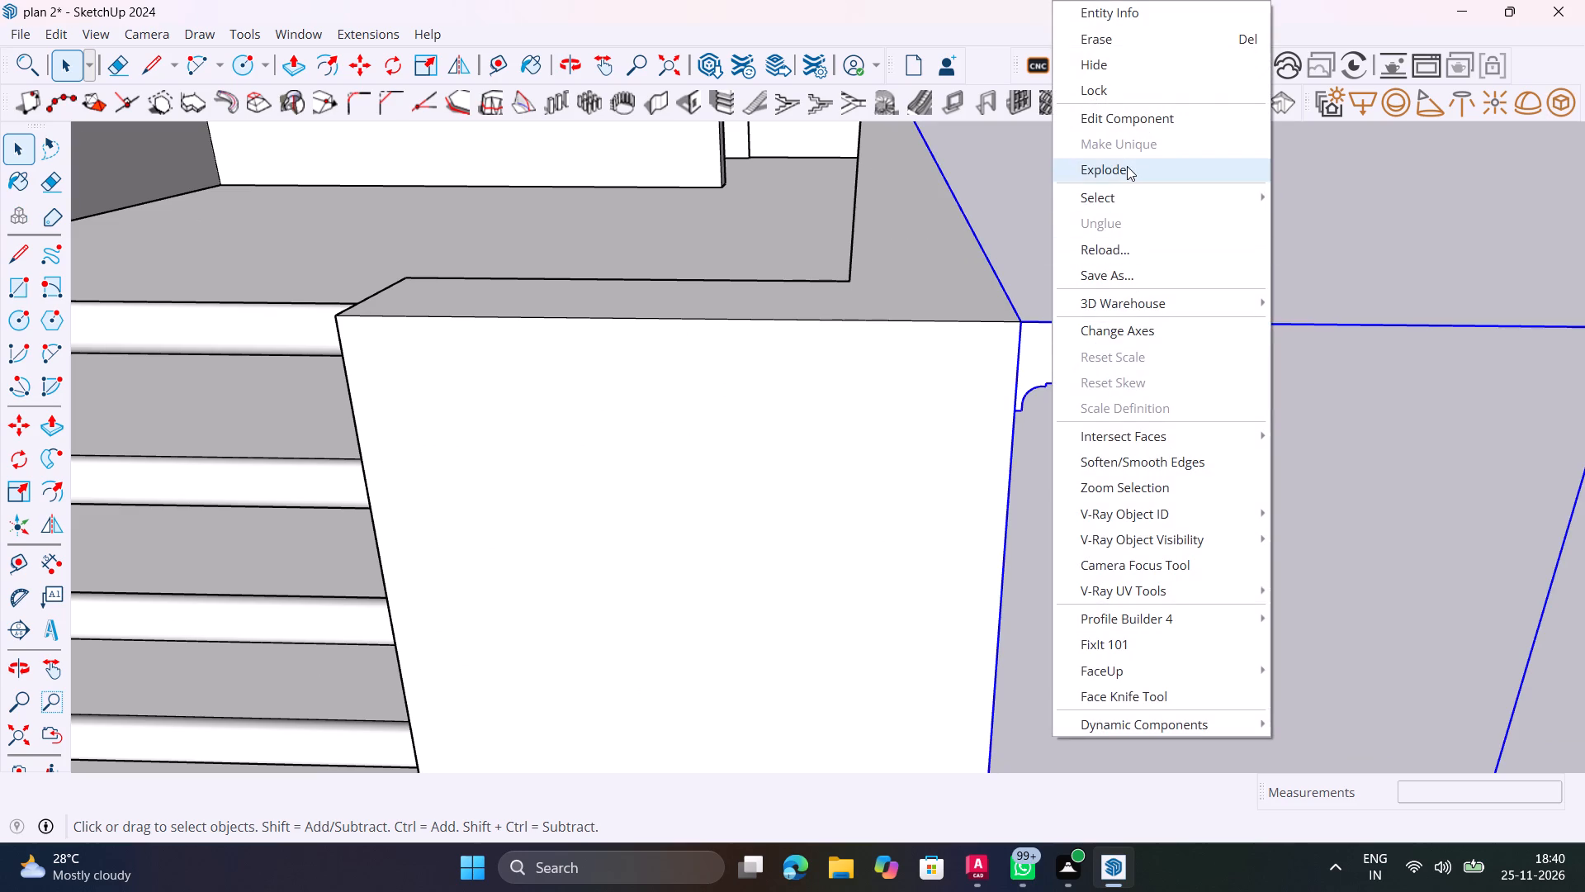
click(1127, 166)
click(1169, 287)
Weld the front parapet's top edges and the side and bottom edges of both railing openings into one continuous path.
scroll(1072, 316, down, 3)
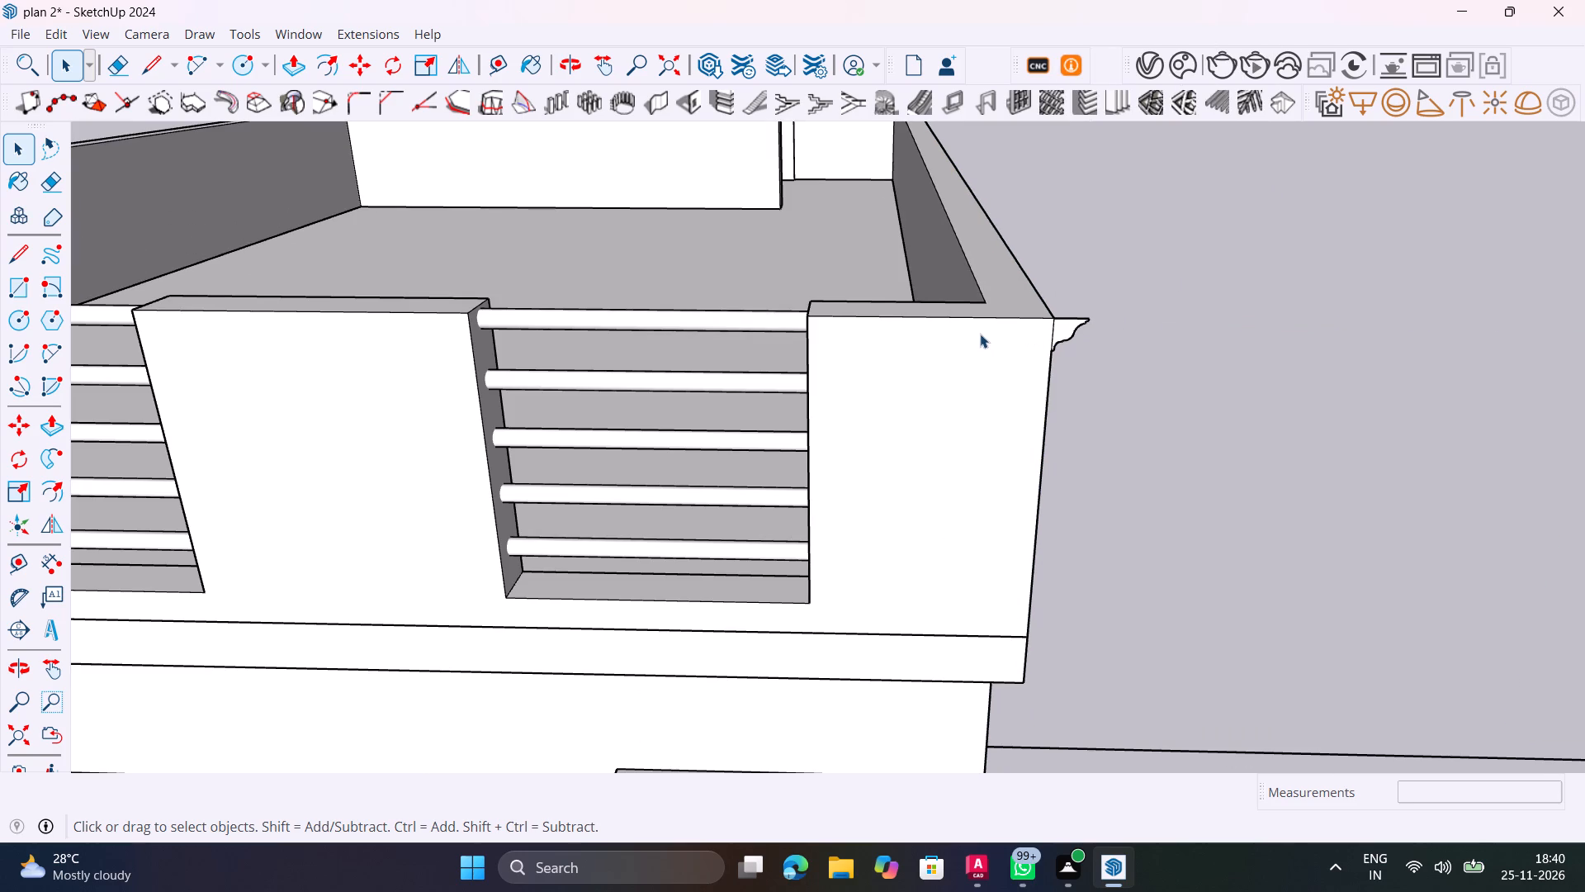
click(990, 319)
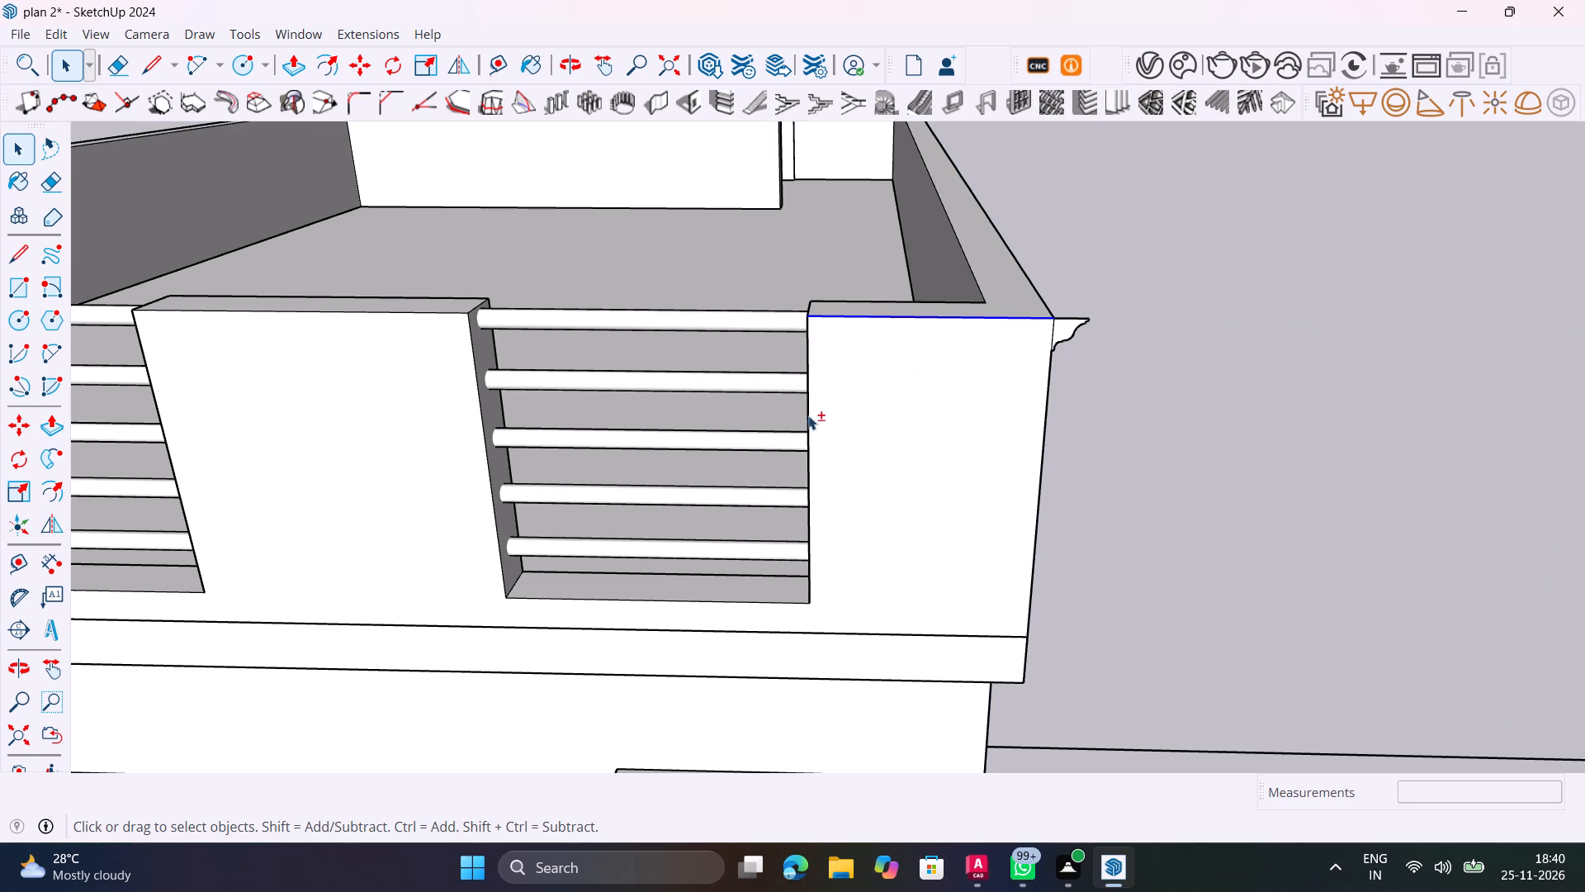
shift+click(807, 413)
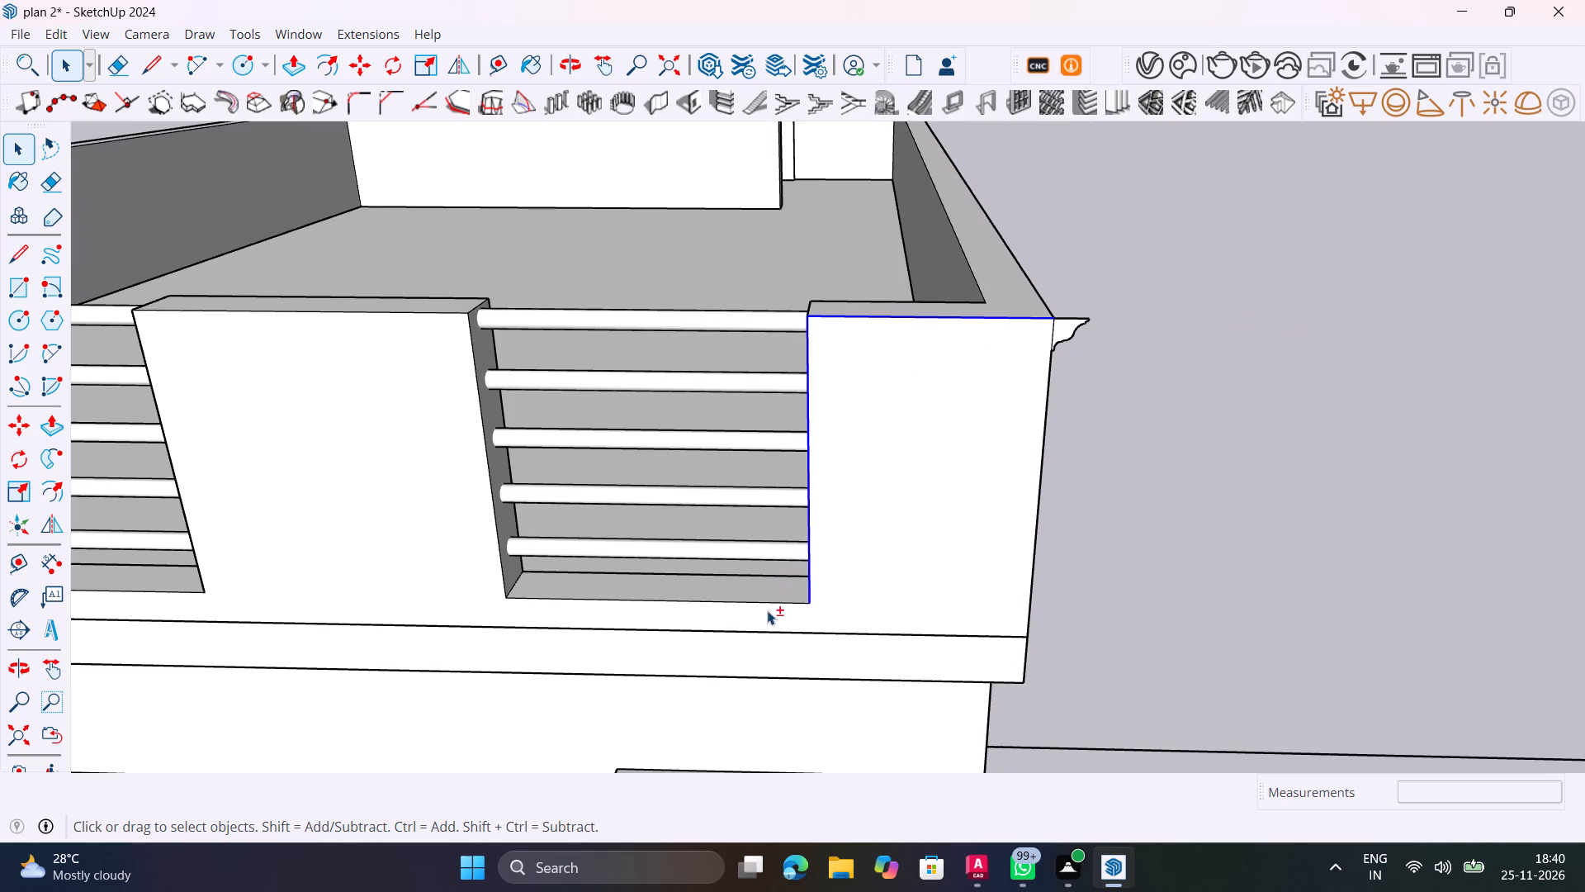
shift+click(768, 602)
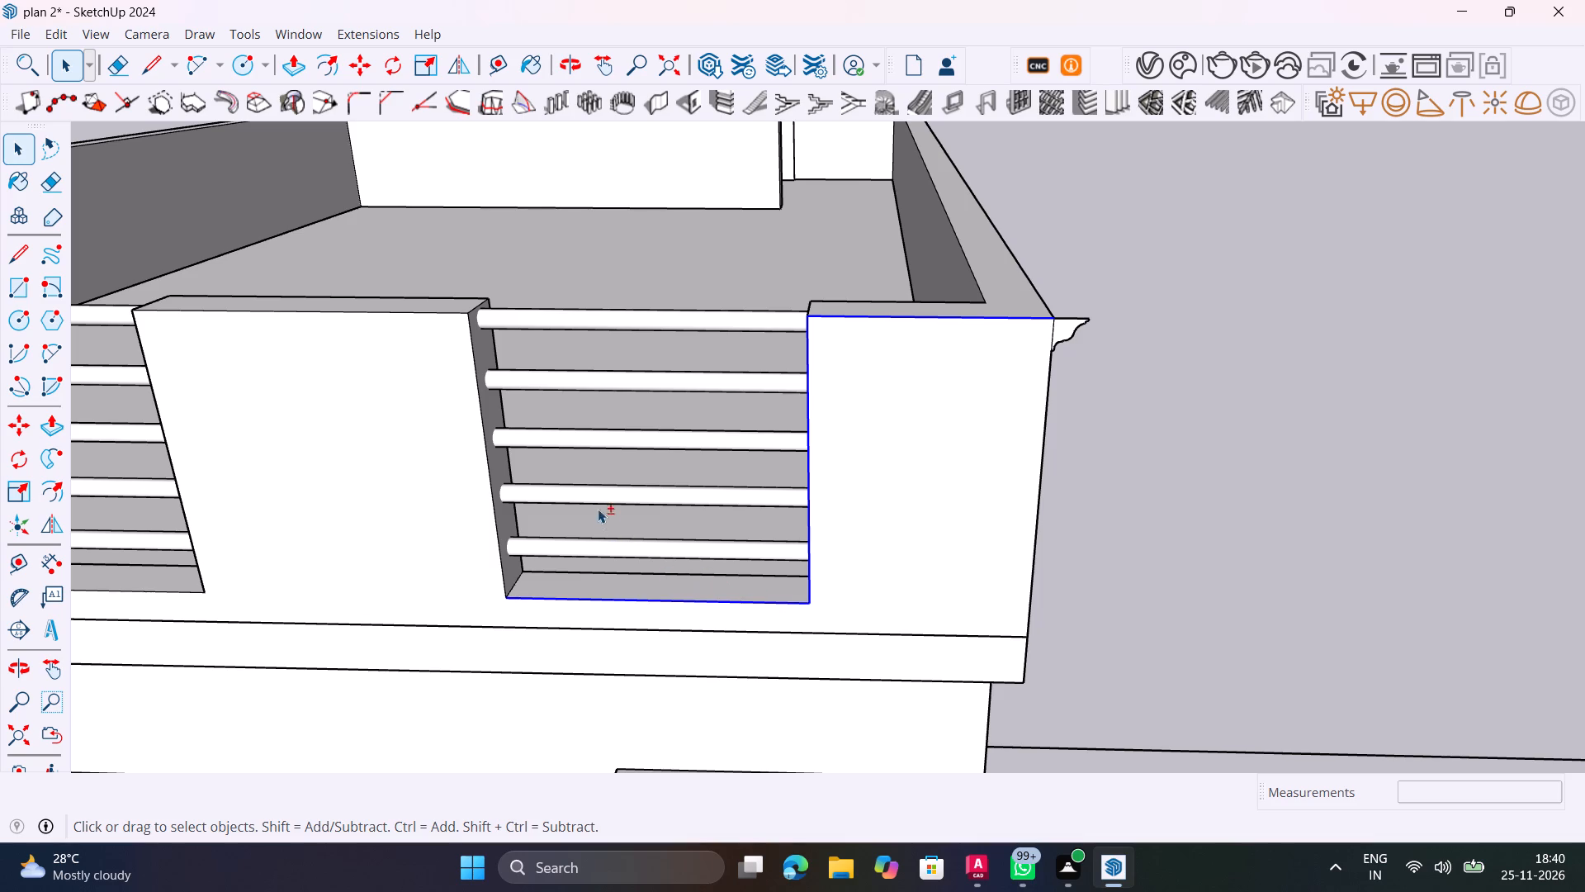
shift+click(485, 463)
shift+click(419, 316)
shift+click(419, 316)
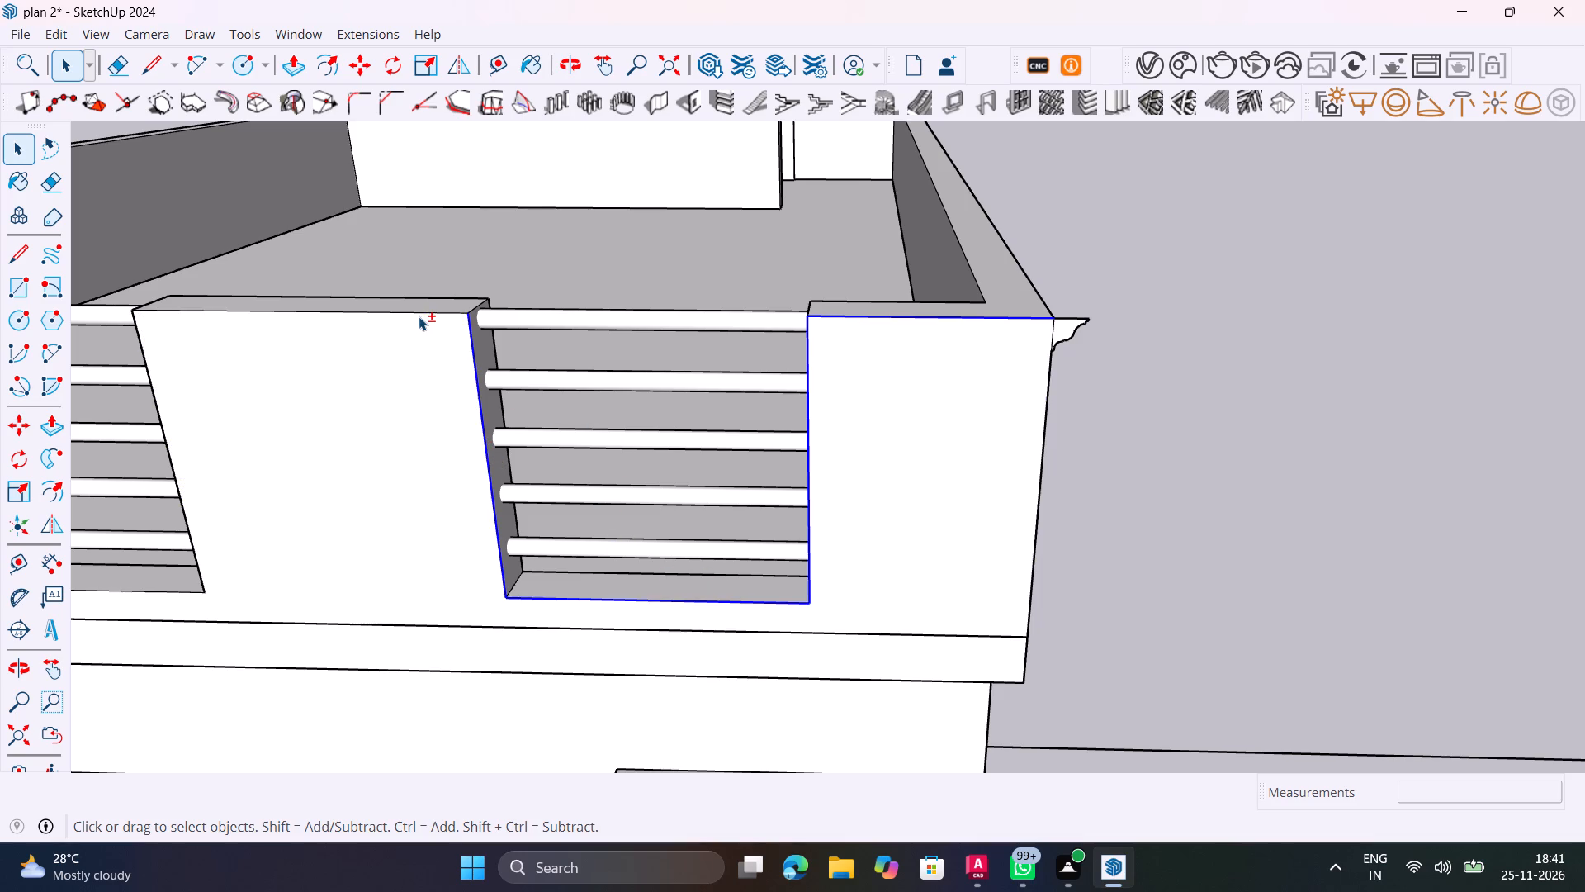
shift+click(420, 314)
shift+middle_drag(426, 325, 864, 388)
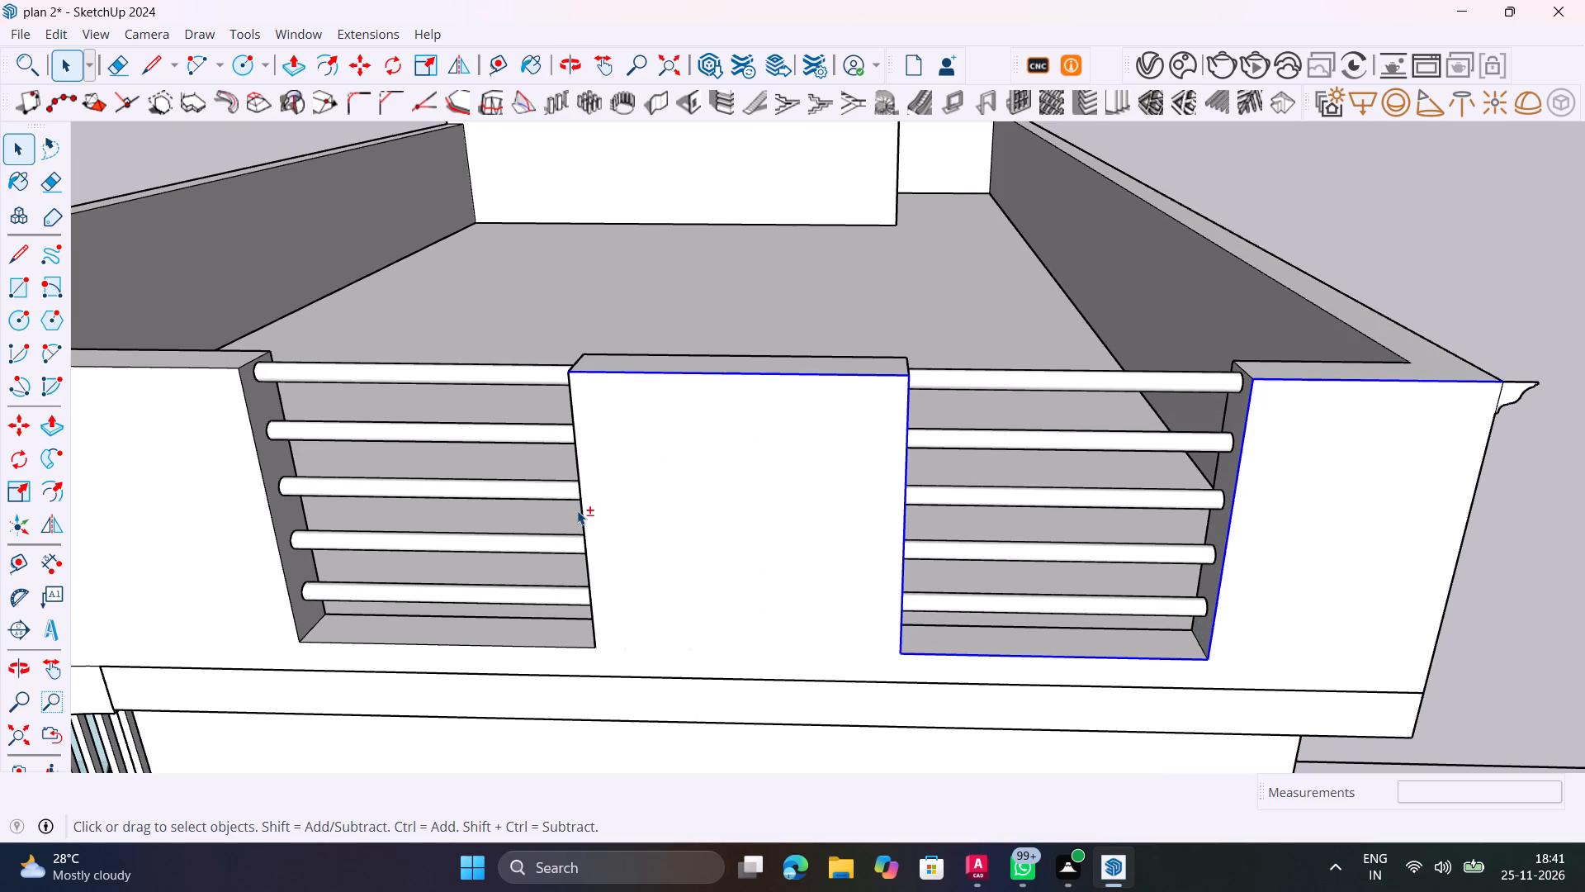
shift+click(584, 513)
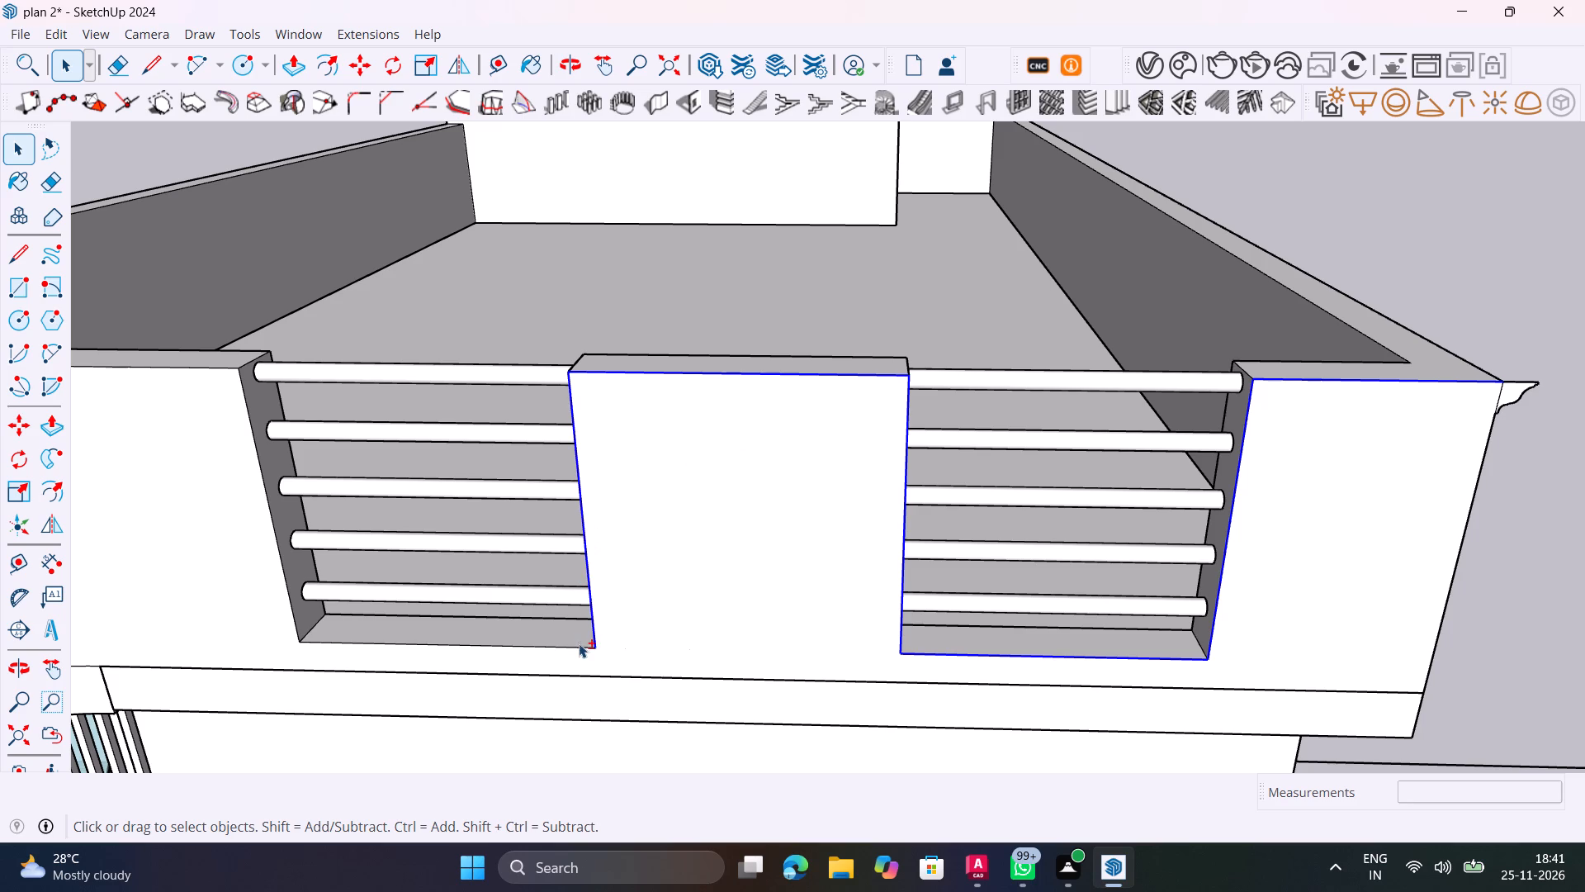
shift+click(579, 648)
shift+middle_drag(579, 648, 612, 662)
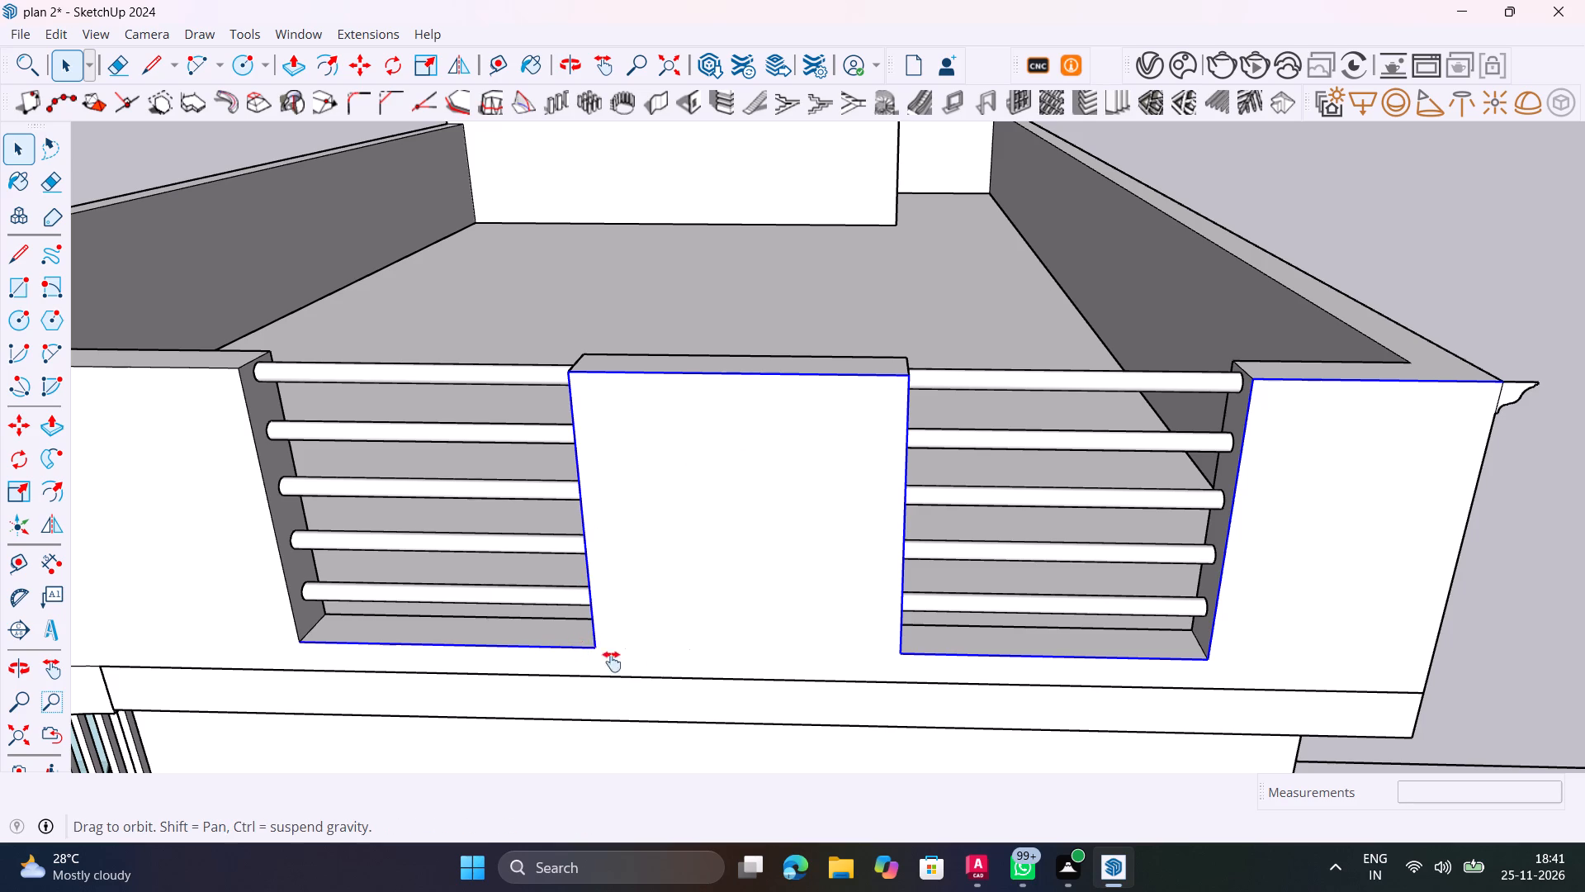
shift+middle_drag(612, 662, 1044, 725)
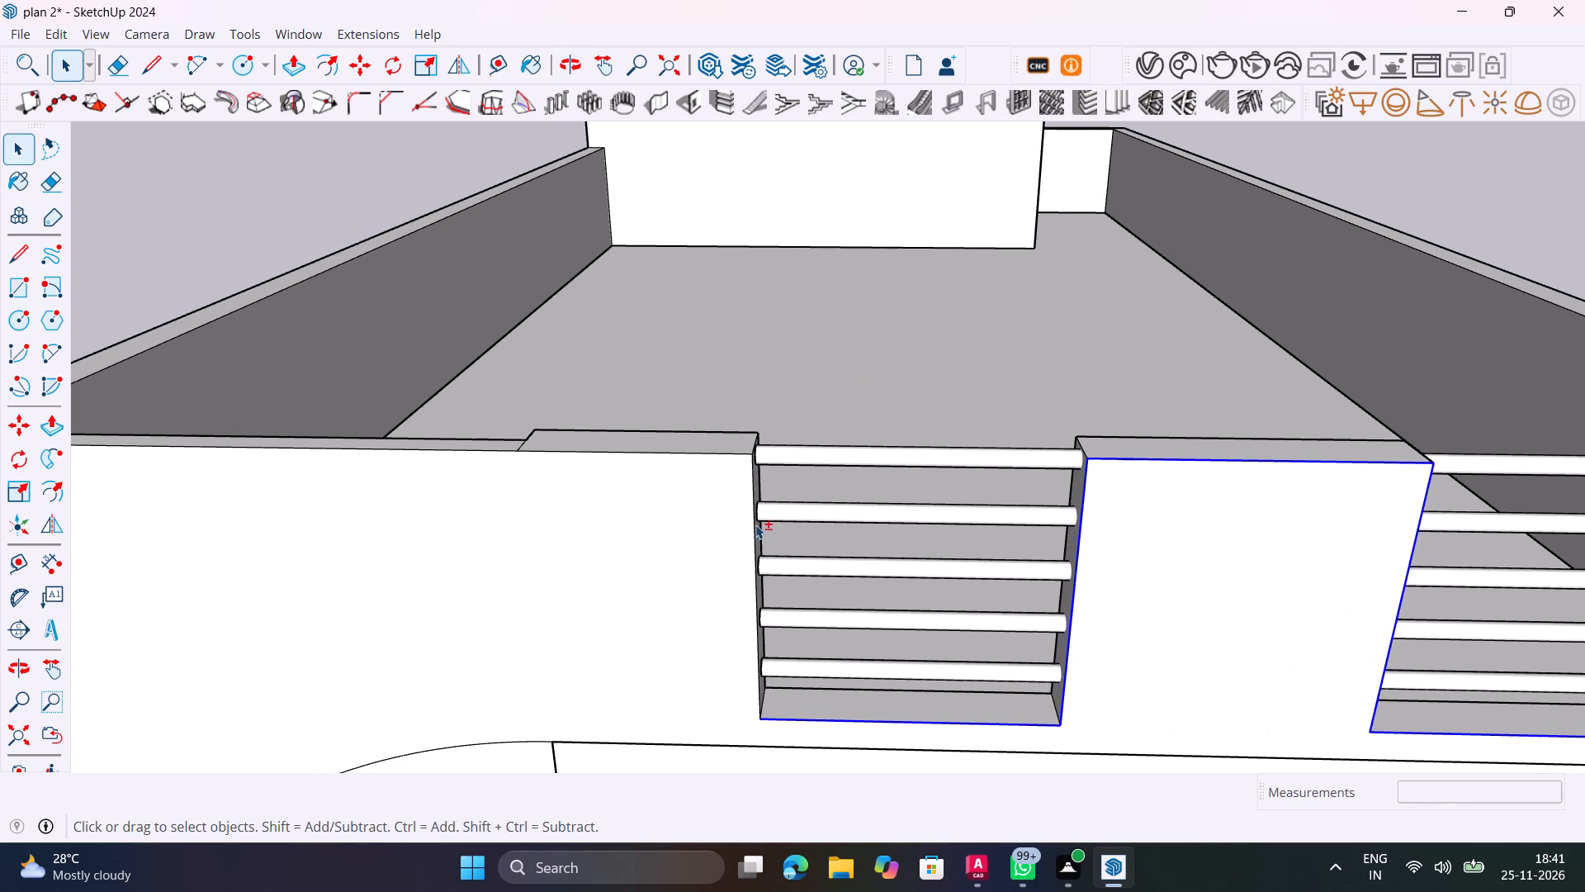
shift+click(751, 536)
shift+click(743, 548)
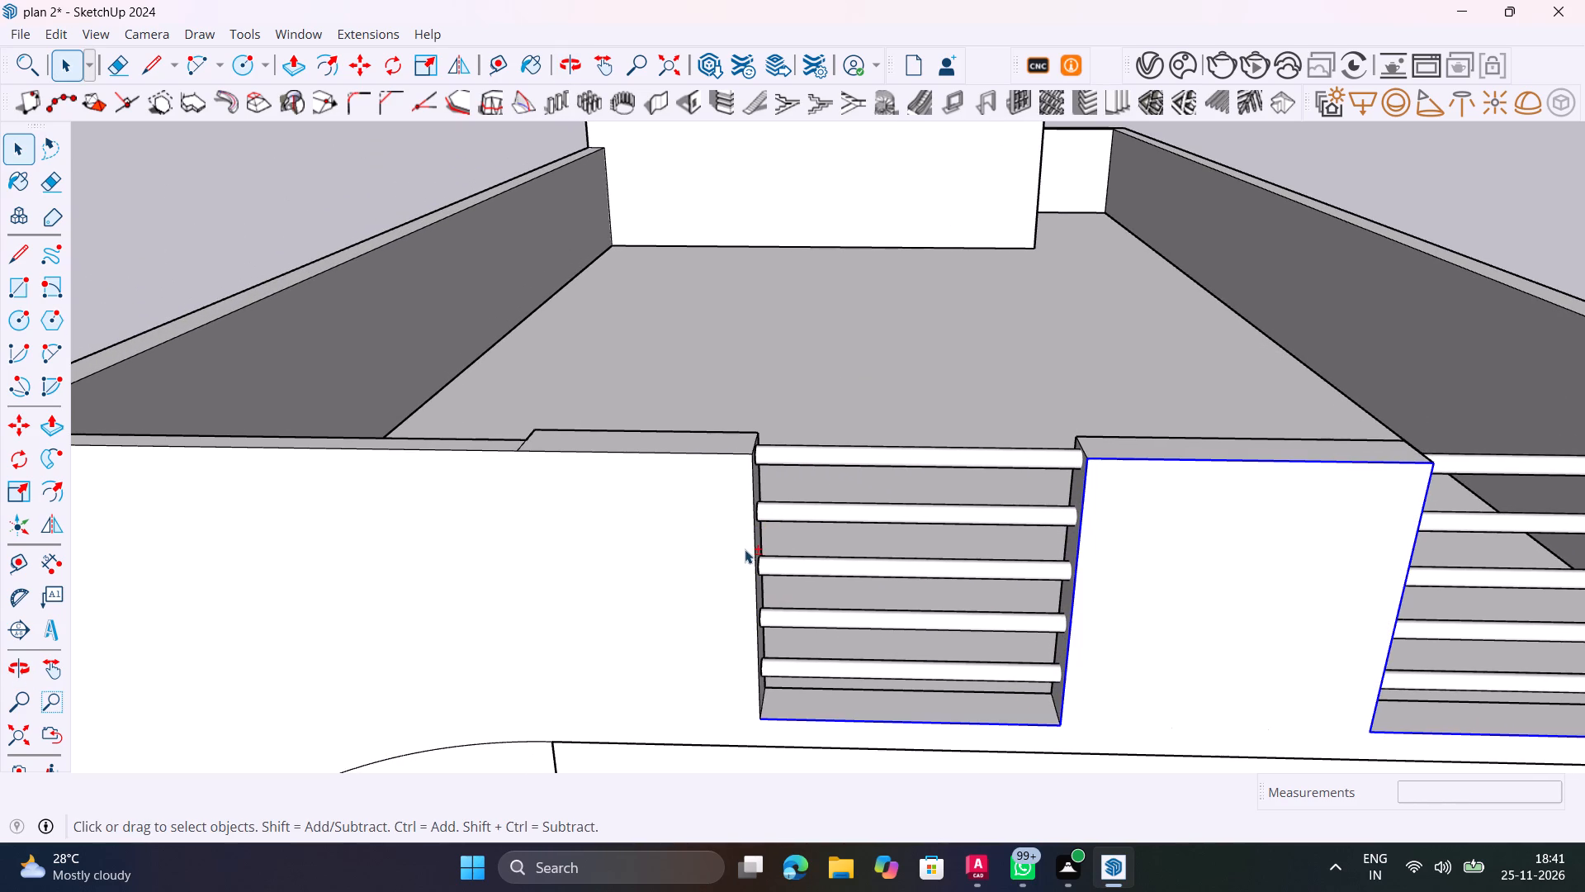
shift+click(755, 556)
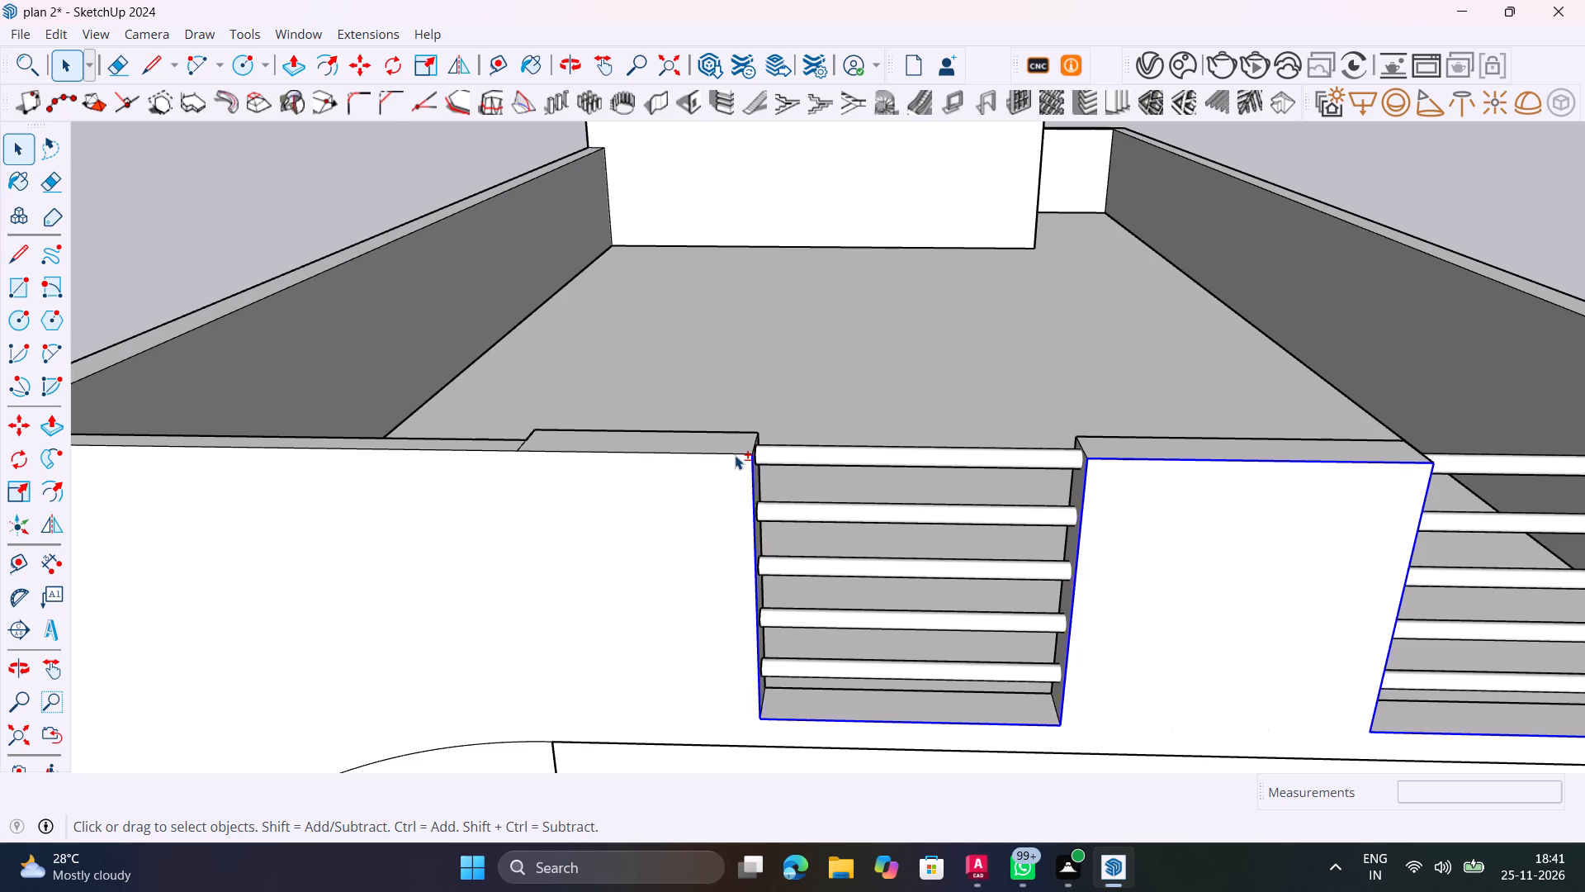
shift+click(735, 455)
shift+right_click(735, 455)
shift+click(793, 254)
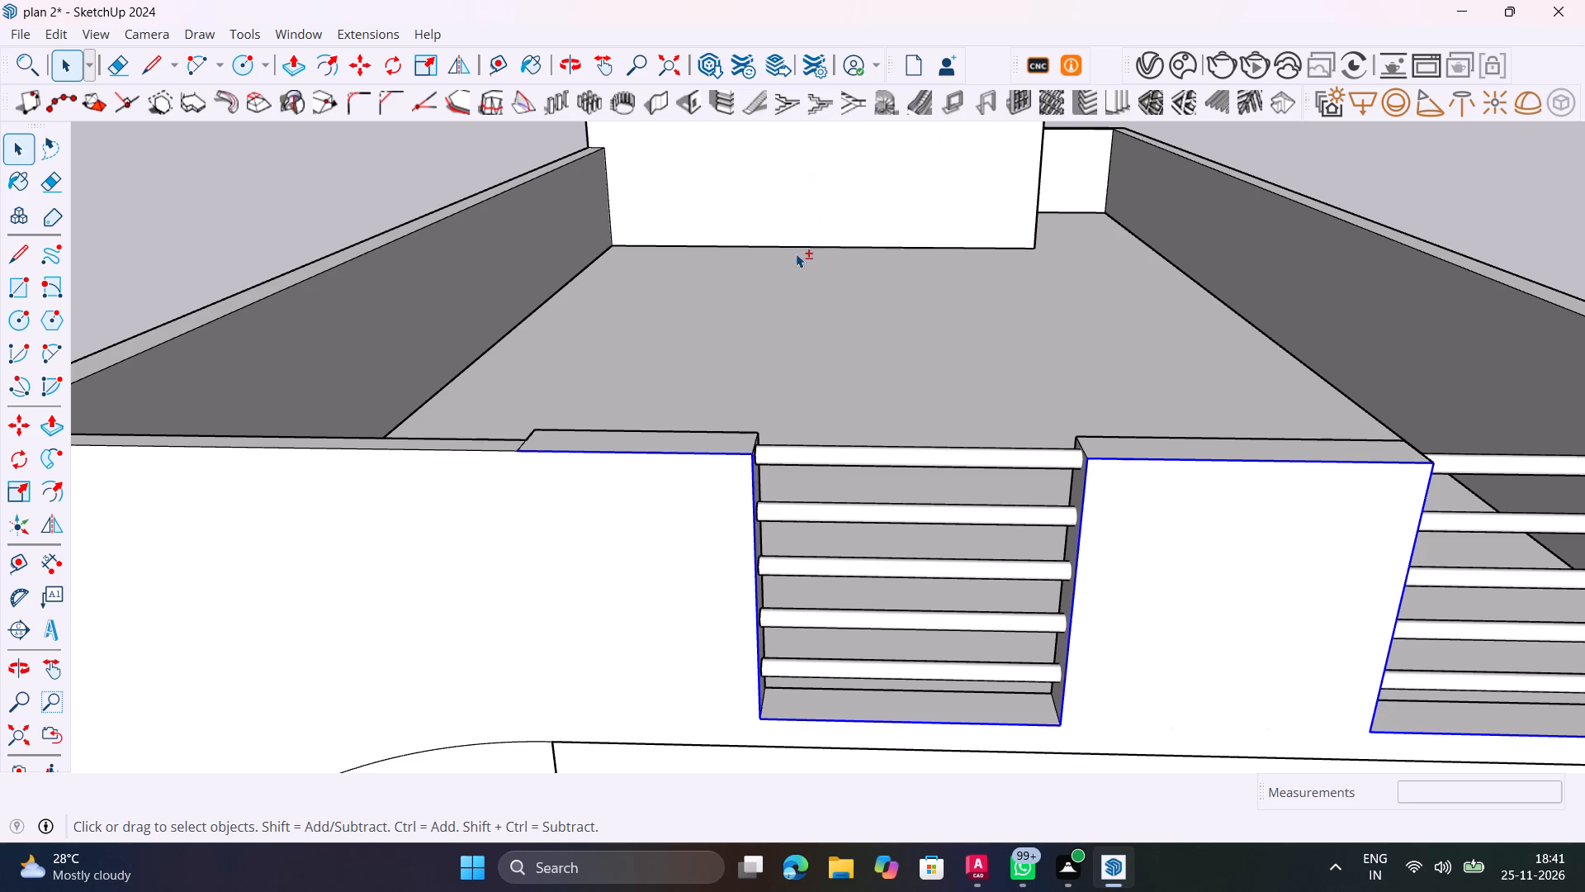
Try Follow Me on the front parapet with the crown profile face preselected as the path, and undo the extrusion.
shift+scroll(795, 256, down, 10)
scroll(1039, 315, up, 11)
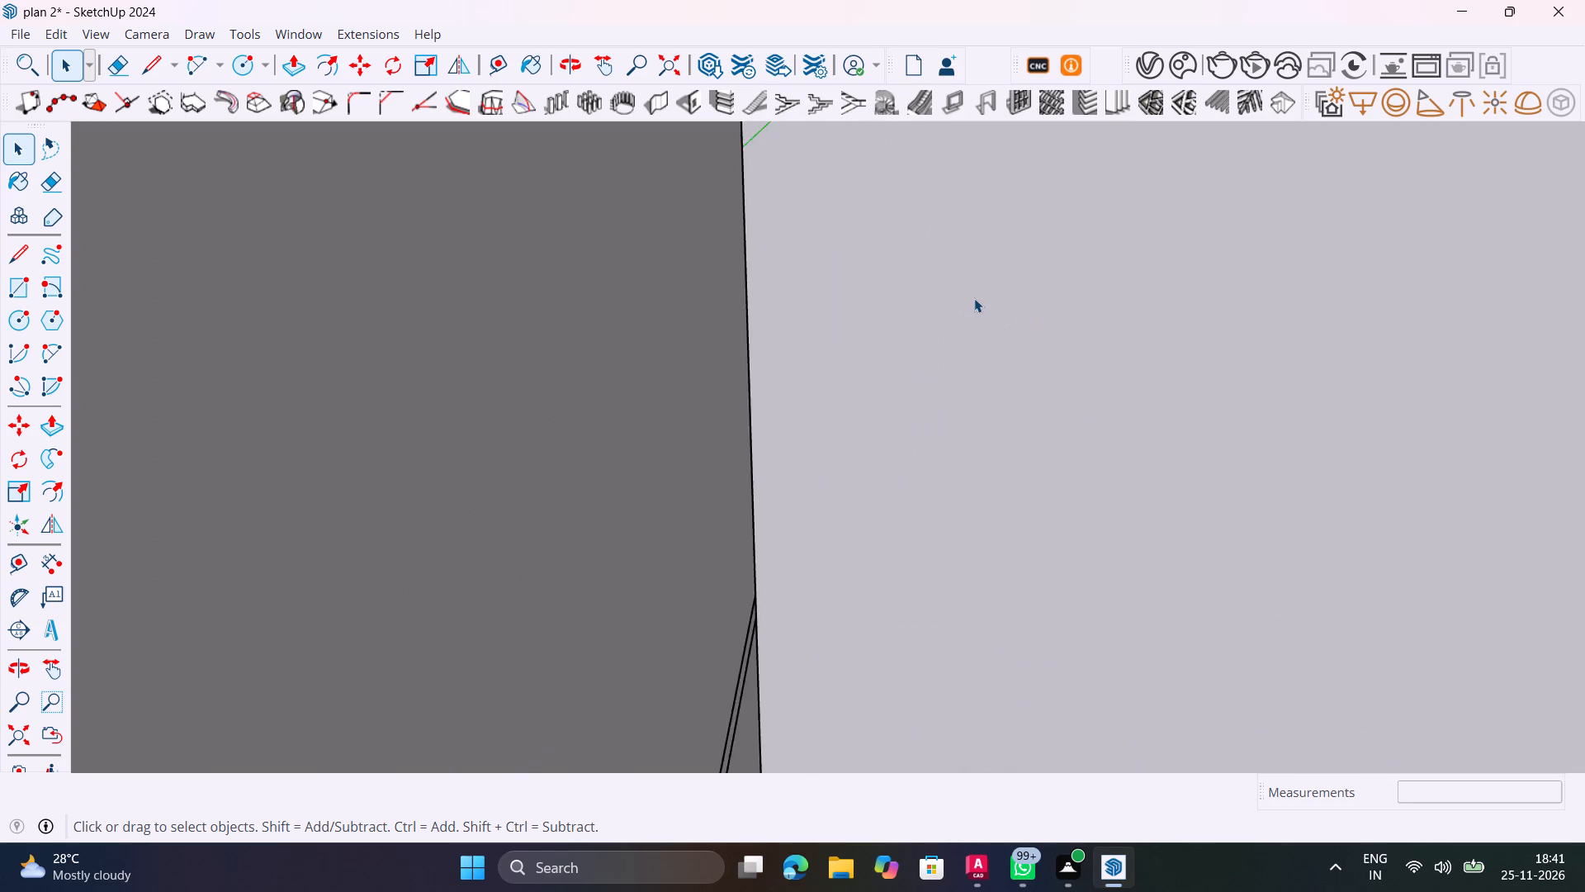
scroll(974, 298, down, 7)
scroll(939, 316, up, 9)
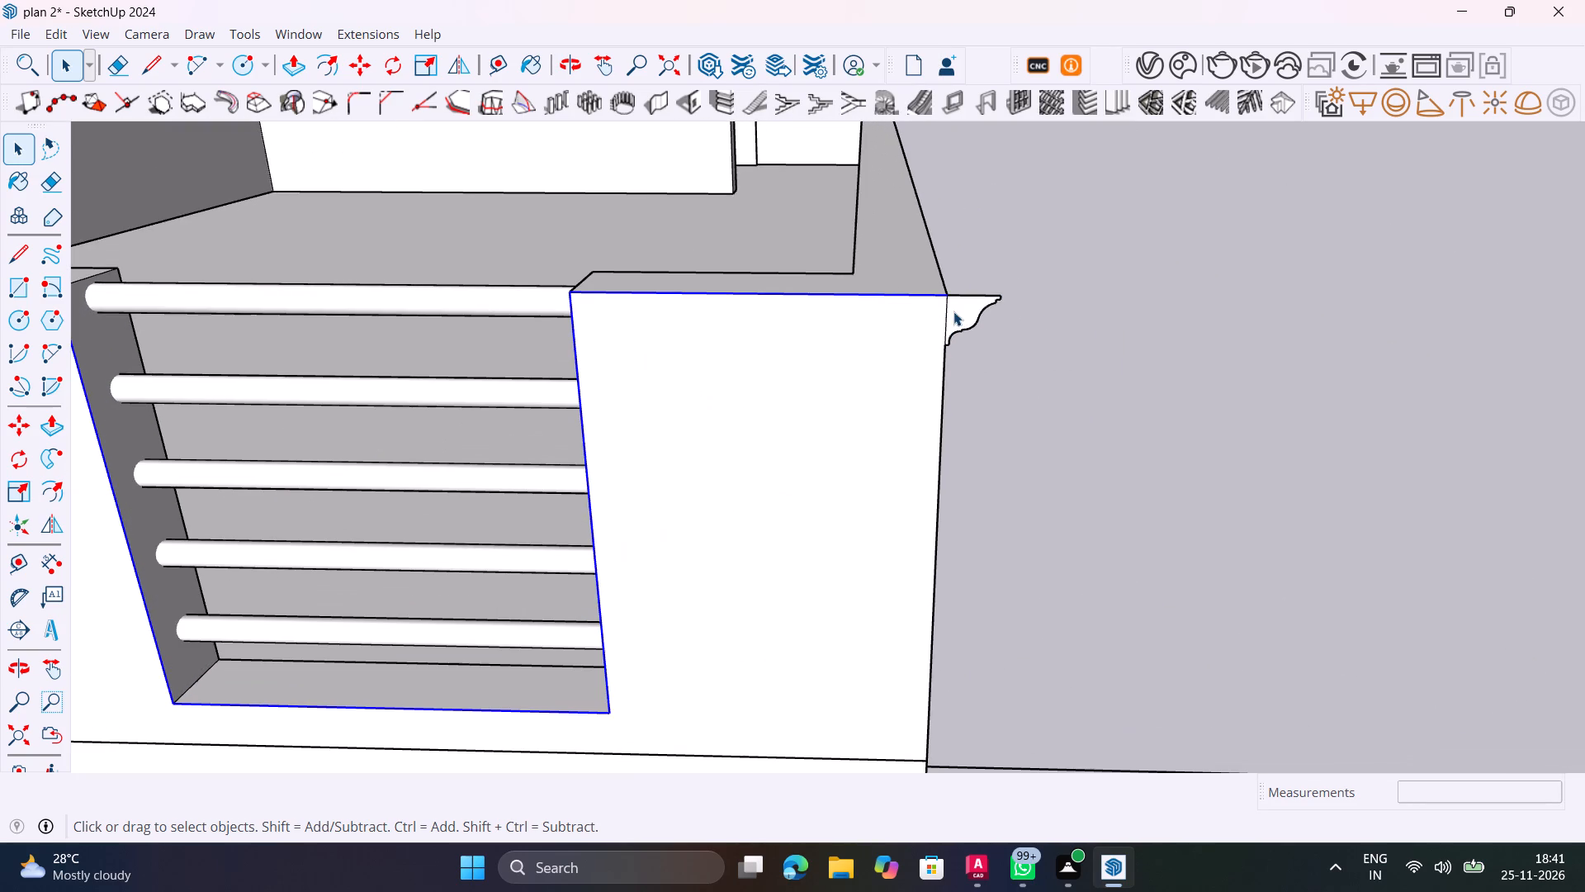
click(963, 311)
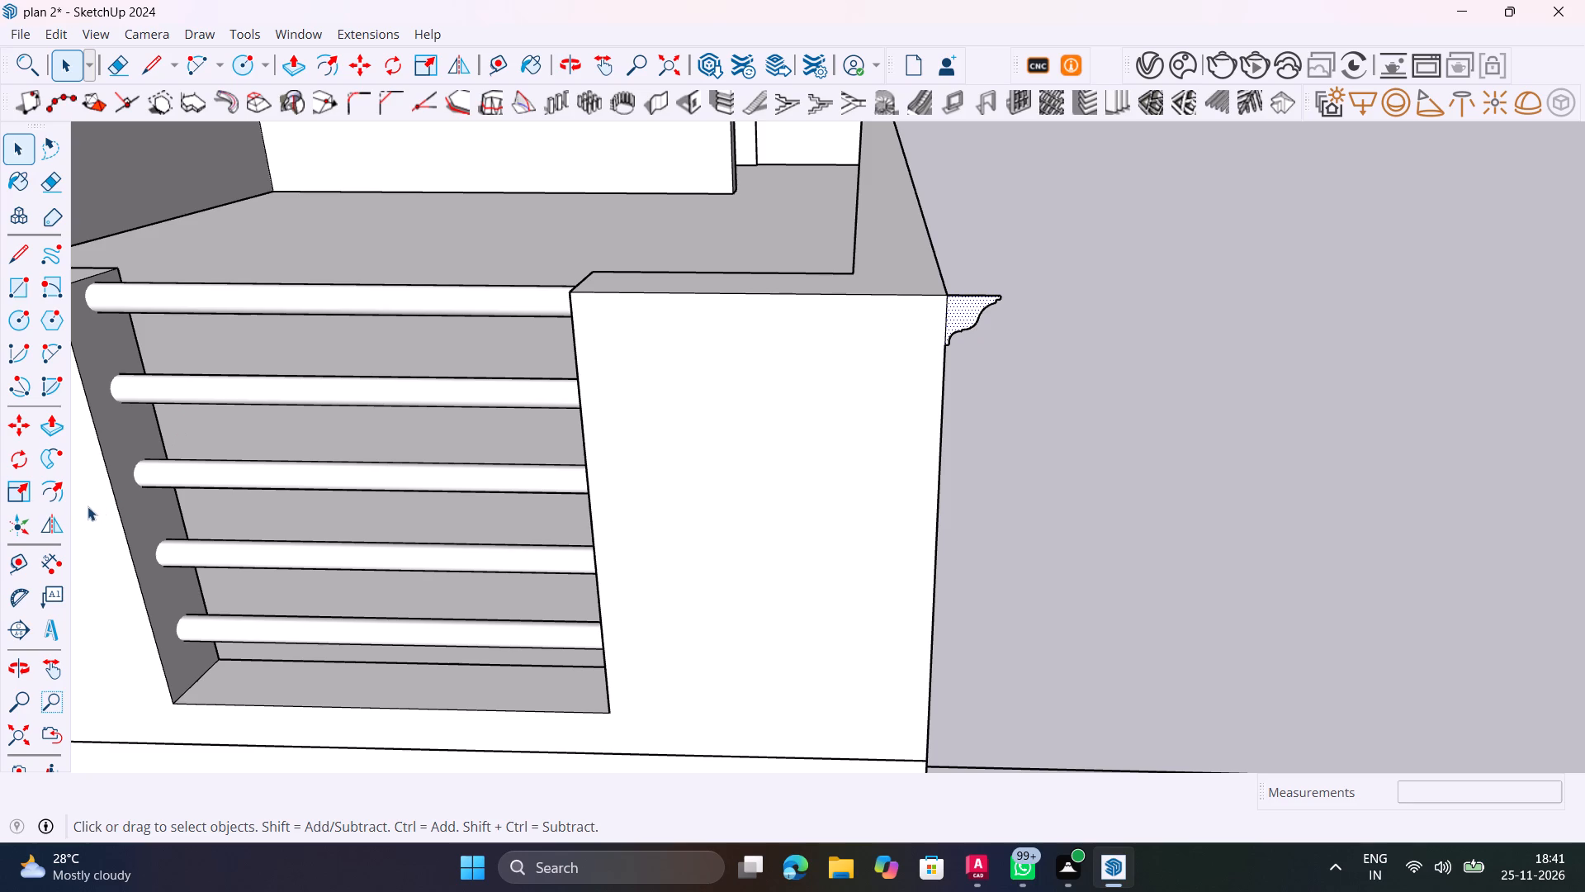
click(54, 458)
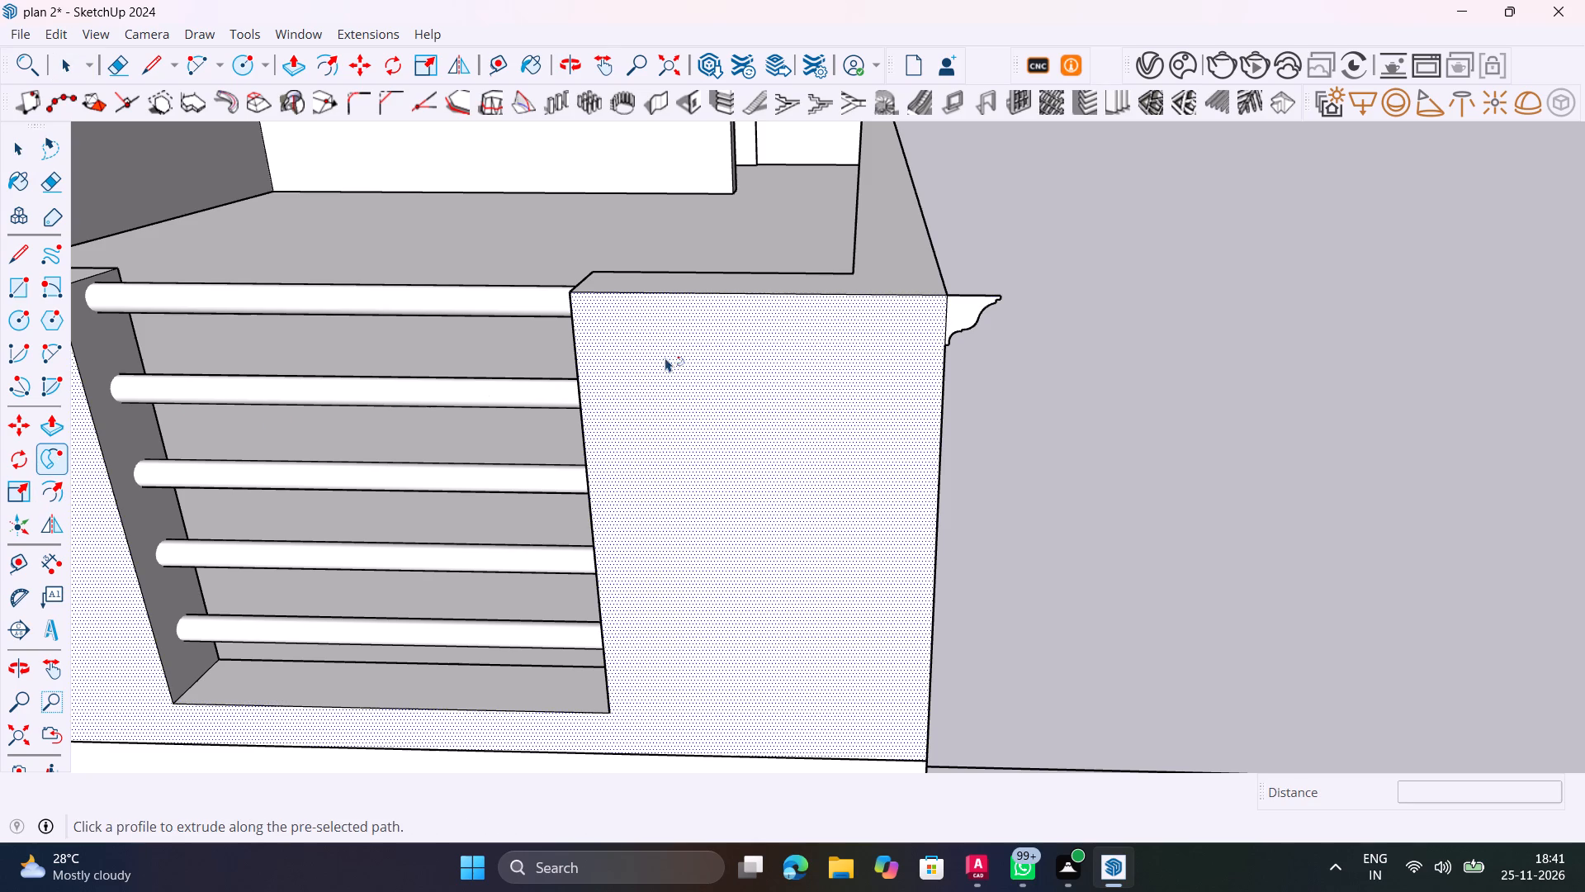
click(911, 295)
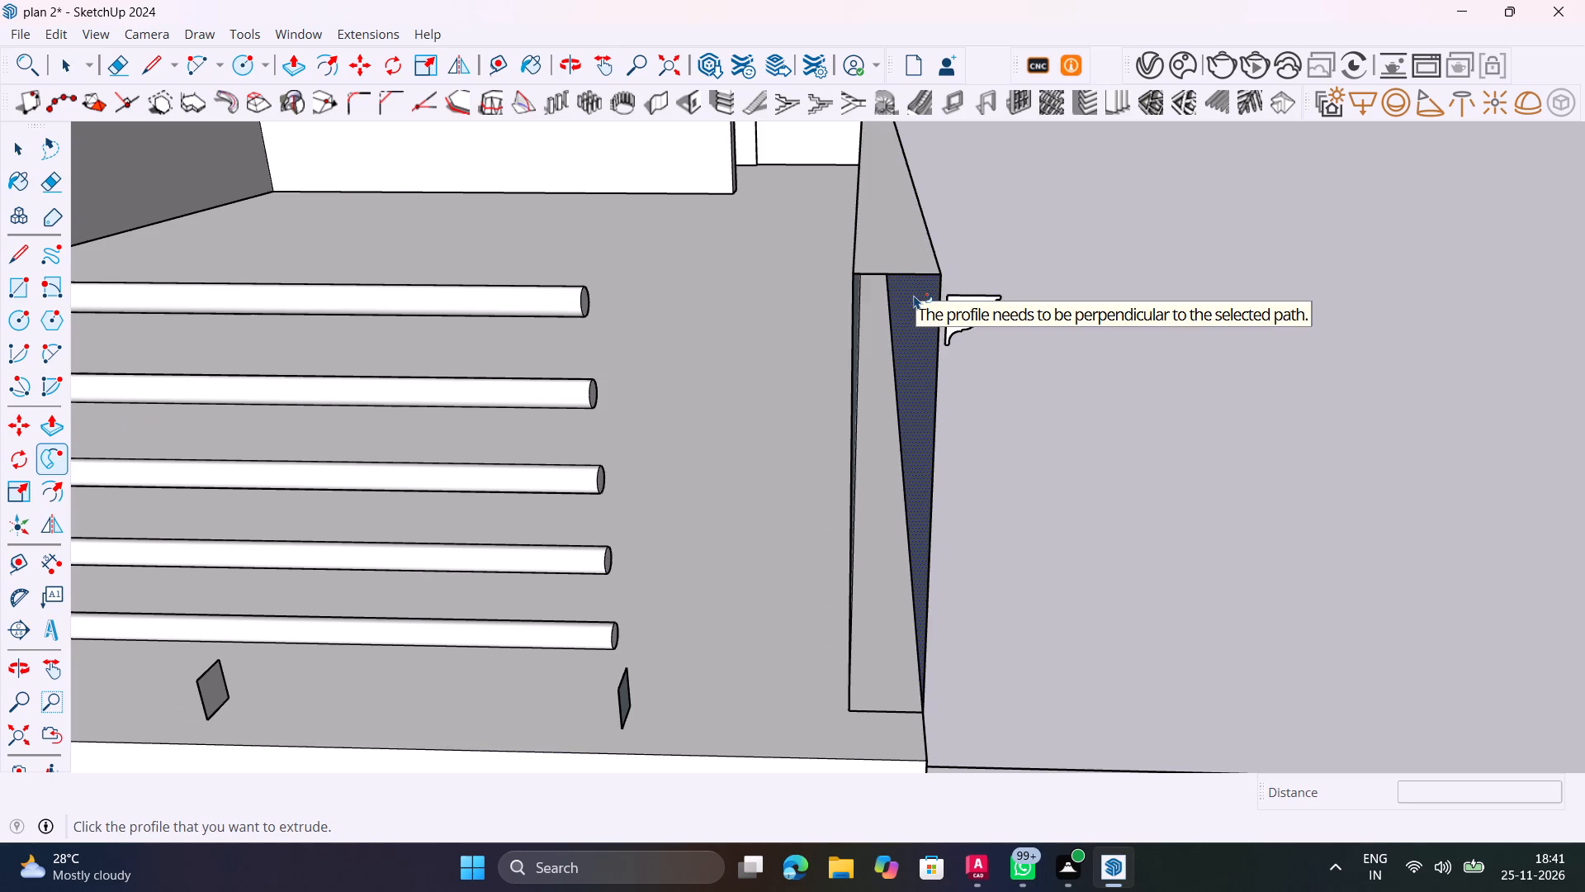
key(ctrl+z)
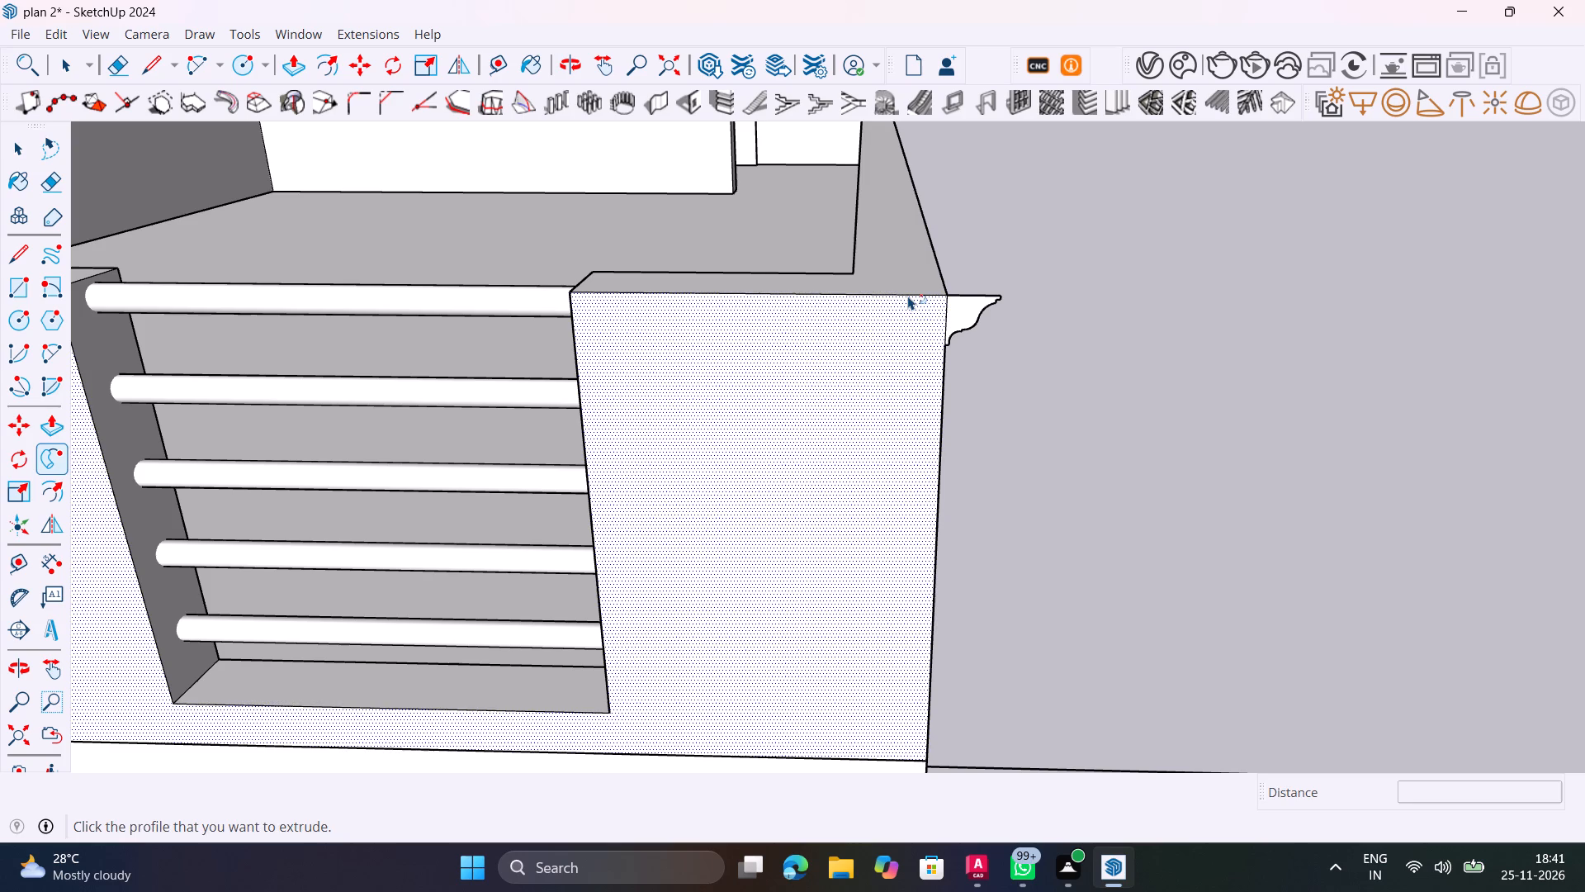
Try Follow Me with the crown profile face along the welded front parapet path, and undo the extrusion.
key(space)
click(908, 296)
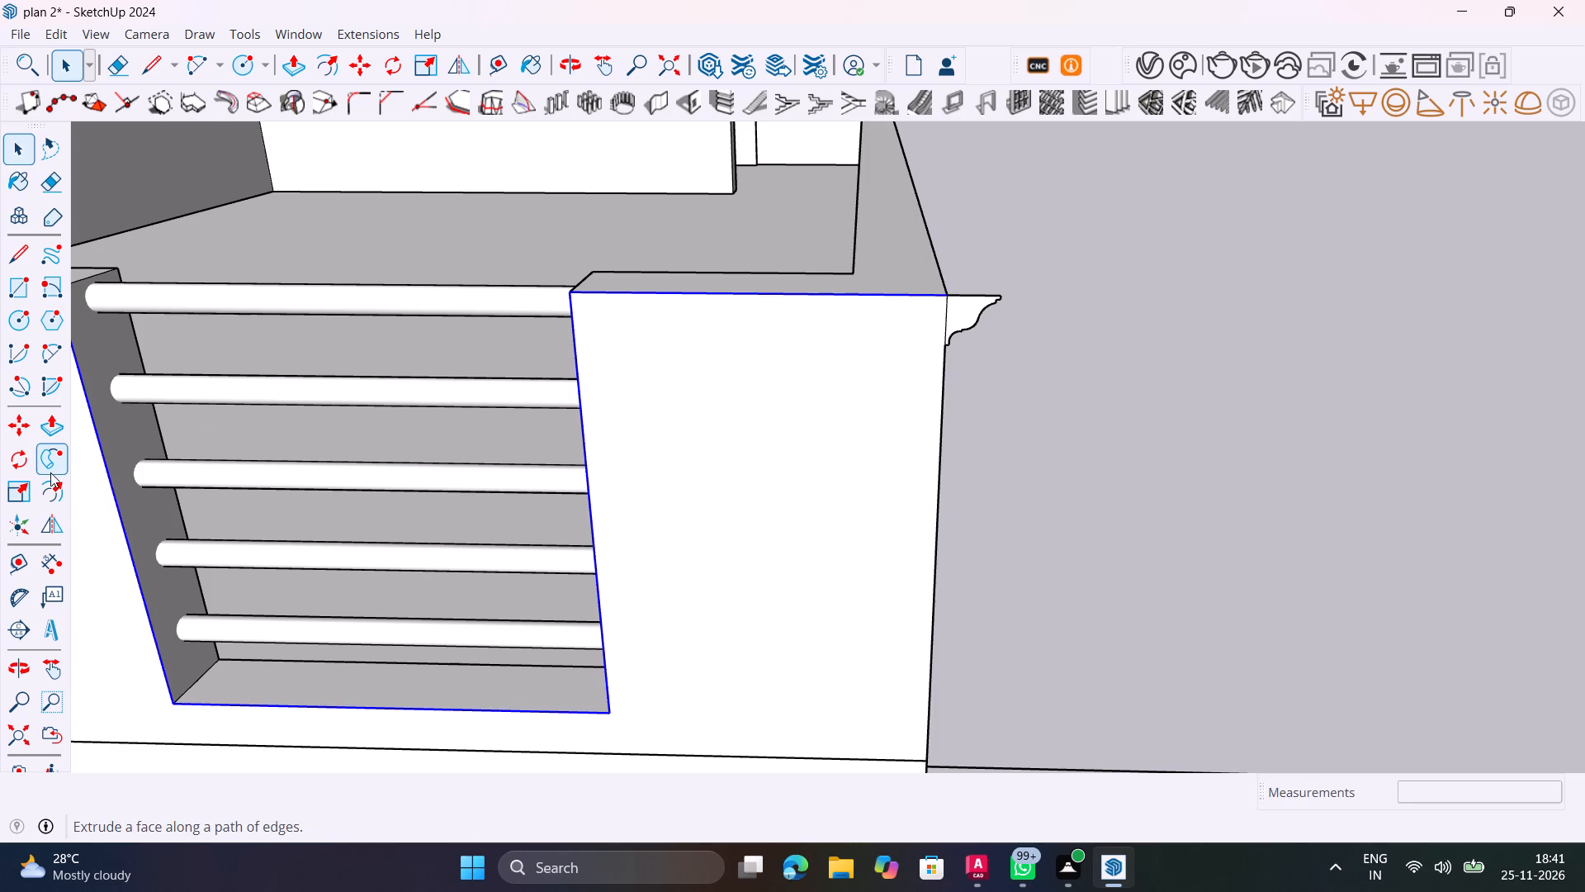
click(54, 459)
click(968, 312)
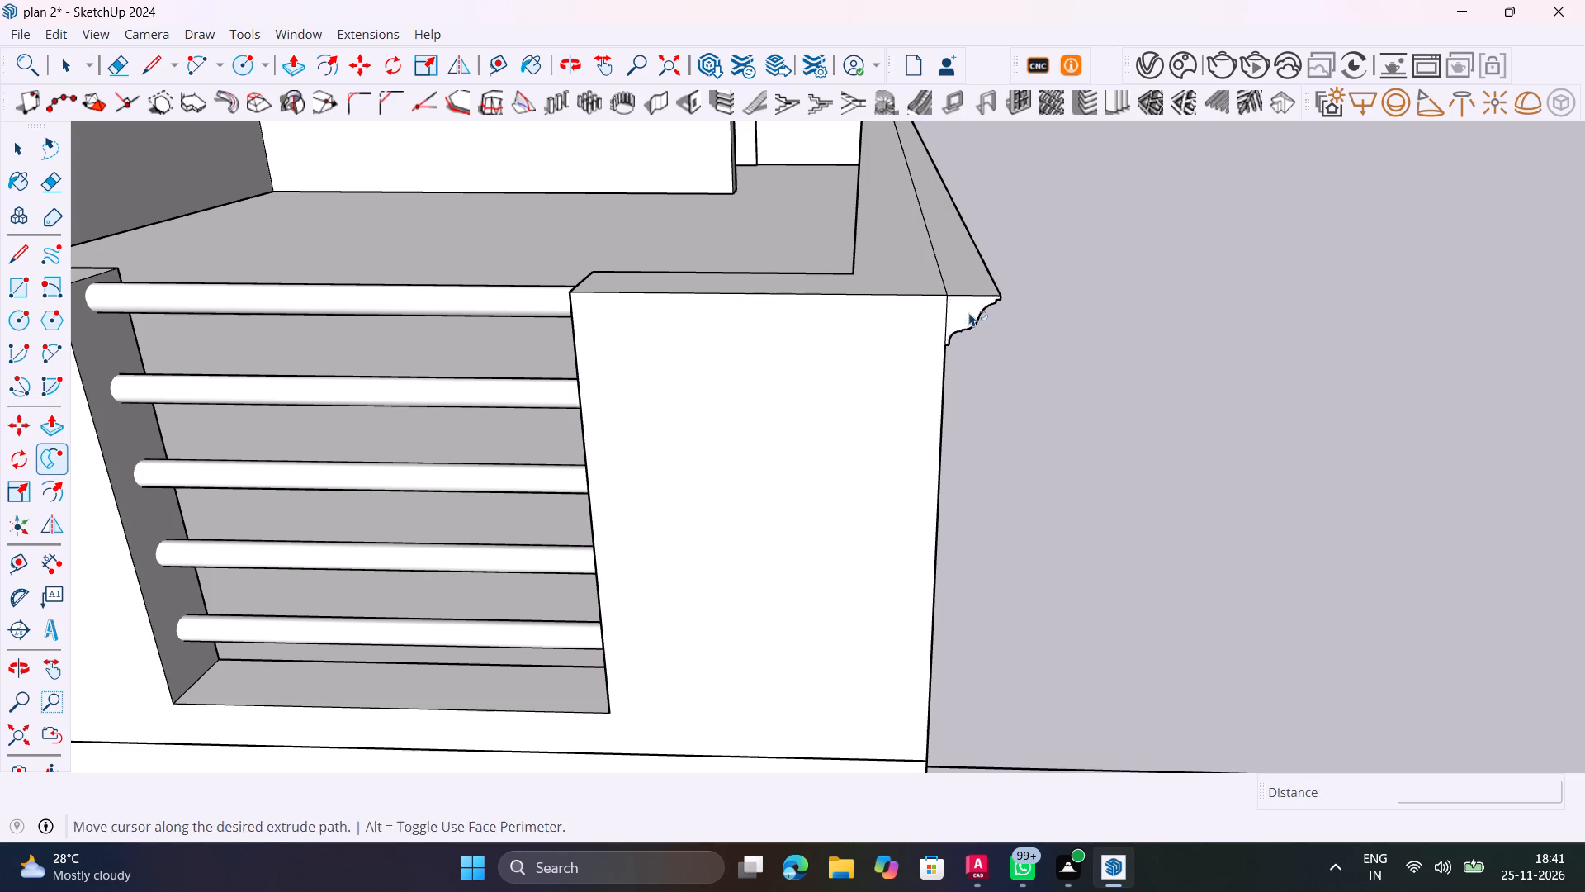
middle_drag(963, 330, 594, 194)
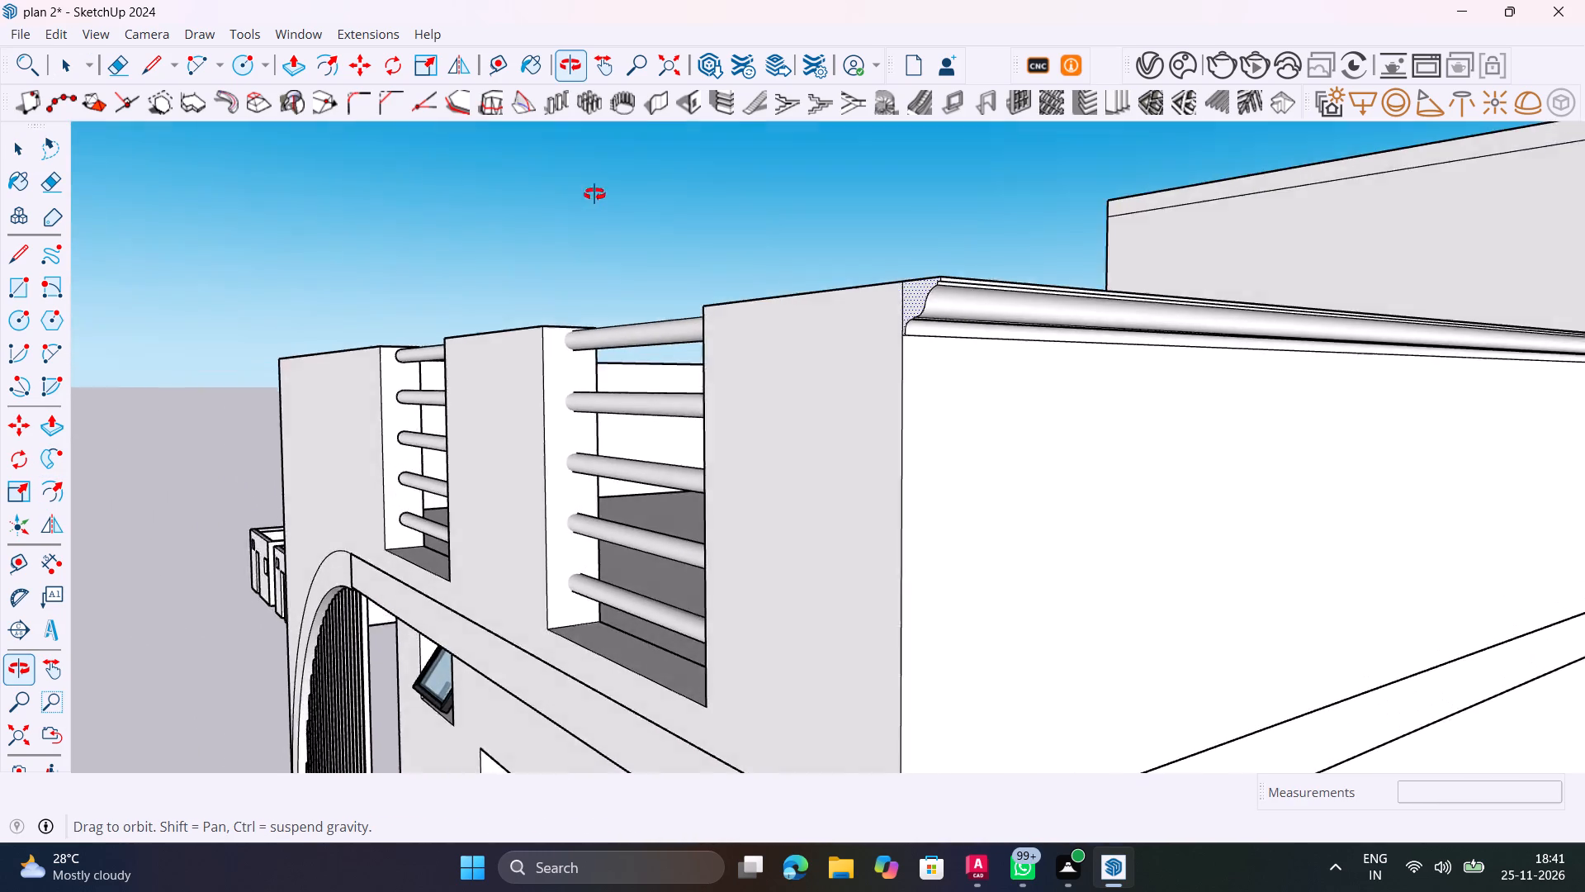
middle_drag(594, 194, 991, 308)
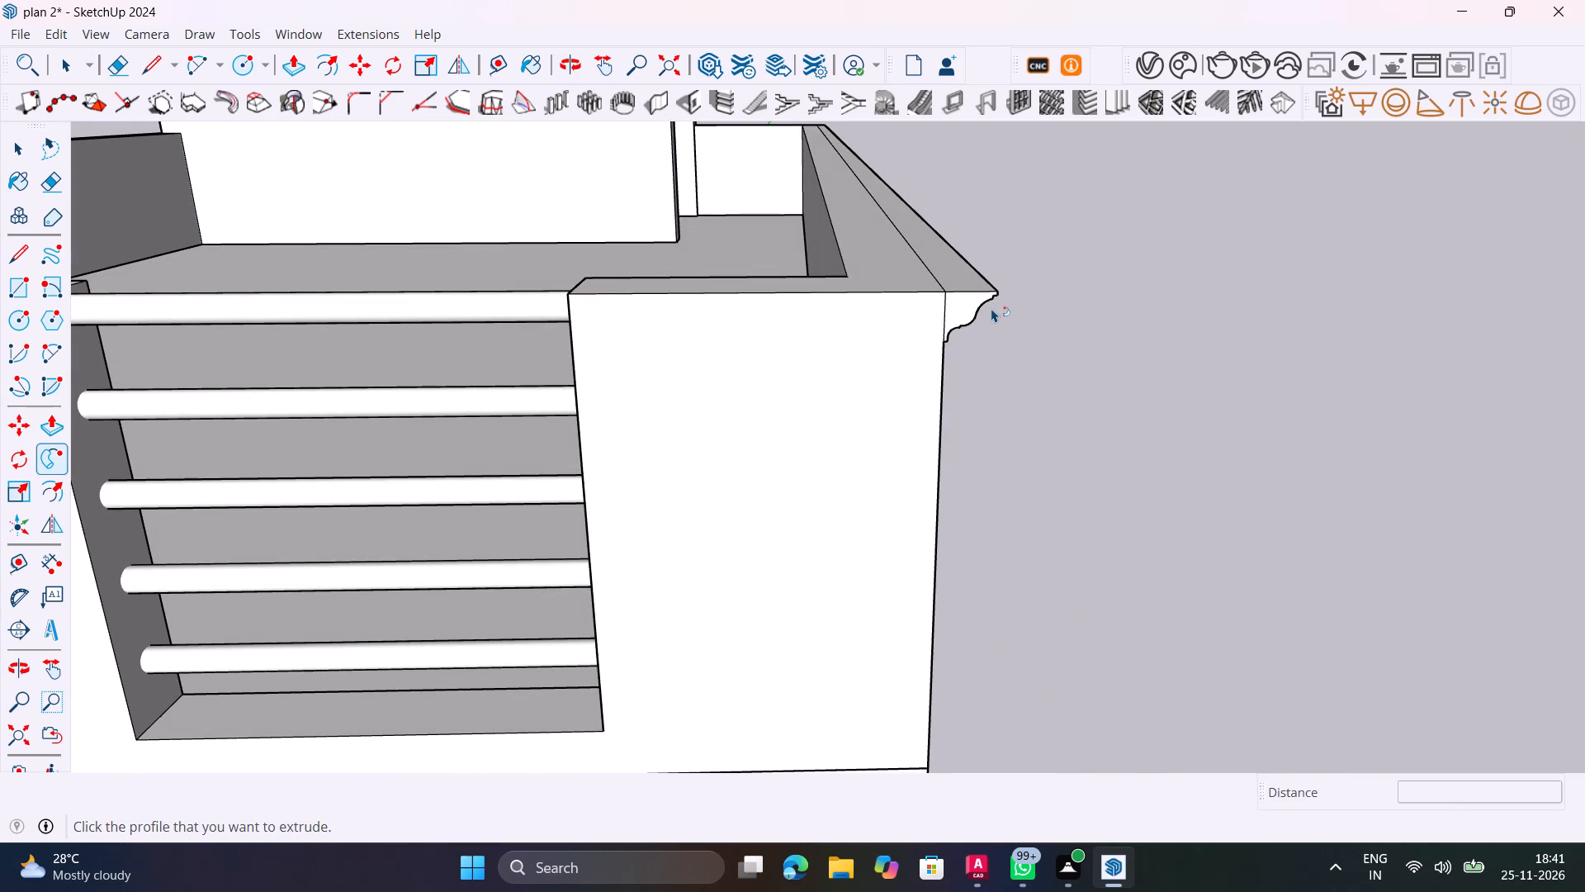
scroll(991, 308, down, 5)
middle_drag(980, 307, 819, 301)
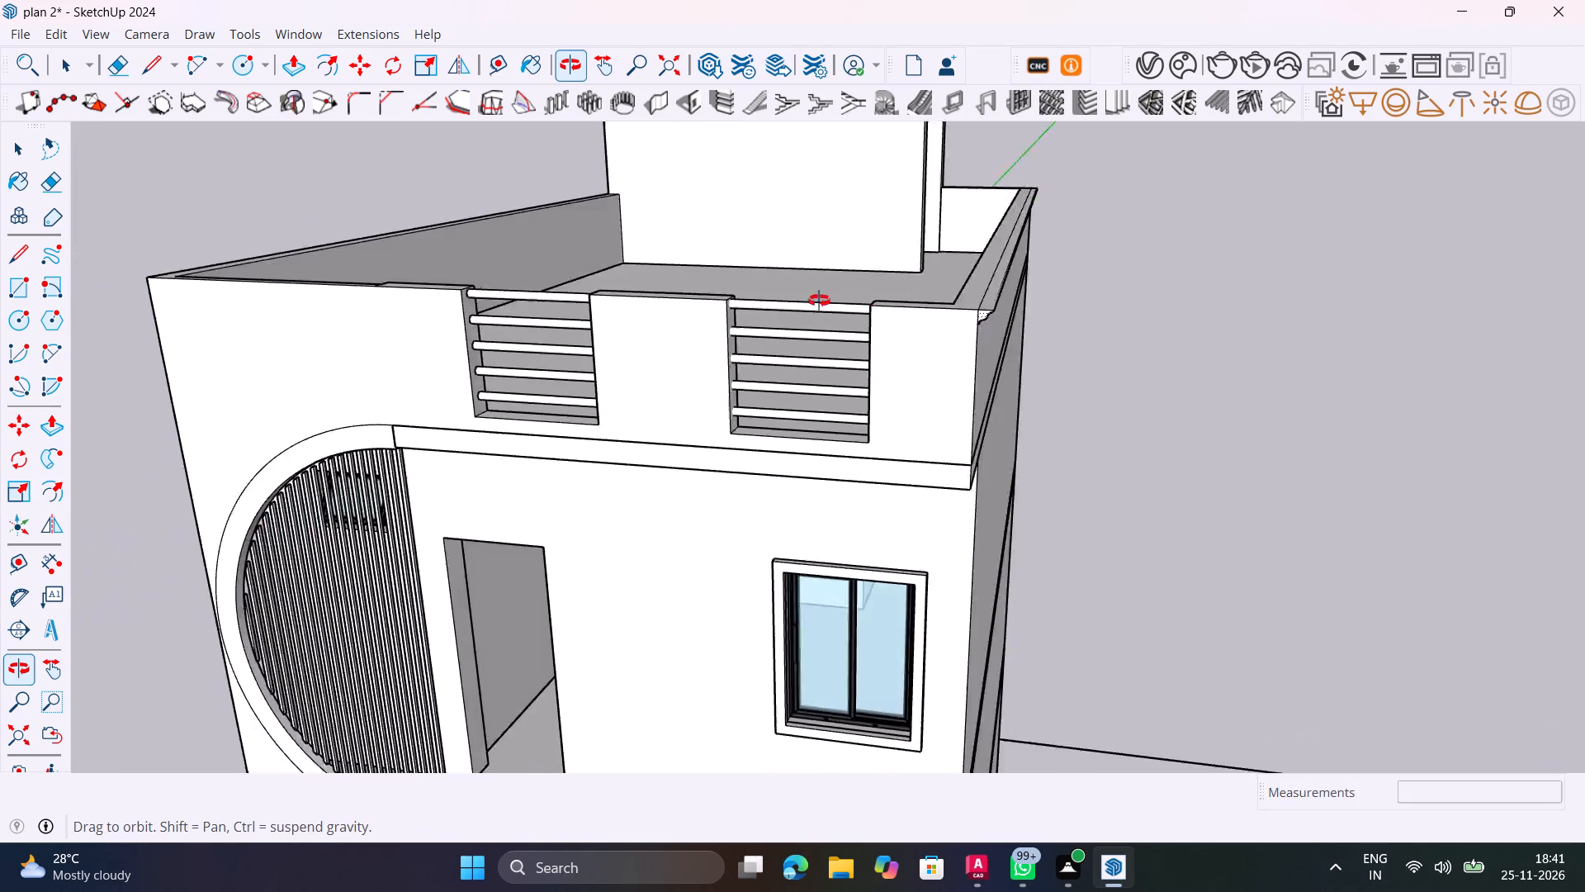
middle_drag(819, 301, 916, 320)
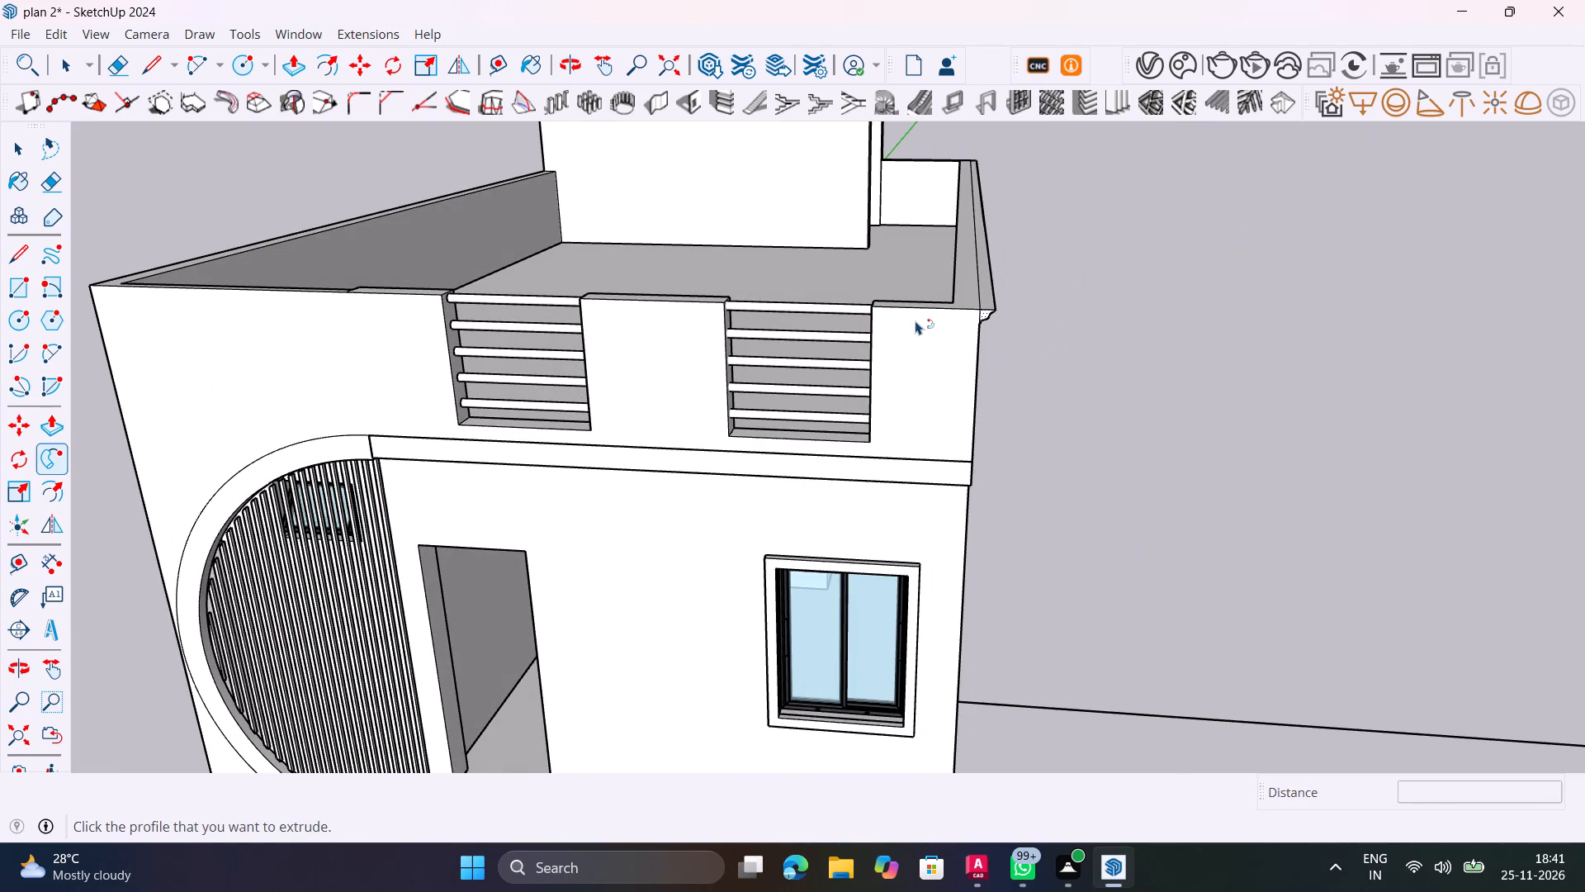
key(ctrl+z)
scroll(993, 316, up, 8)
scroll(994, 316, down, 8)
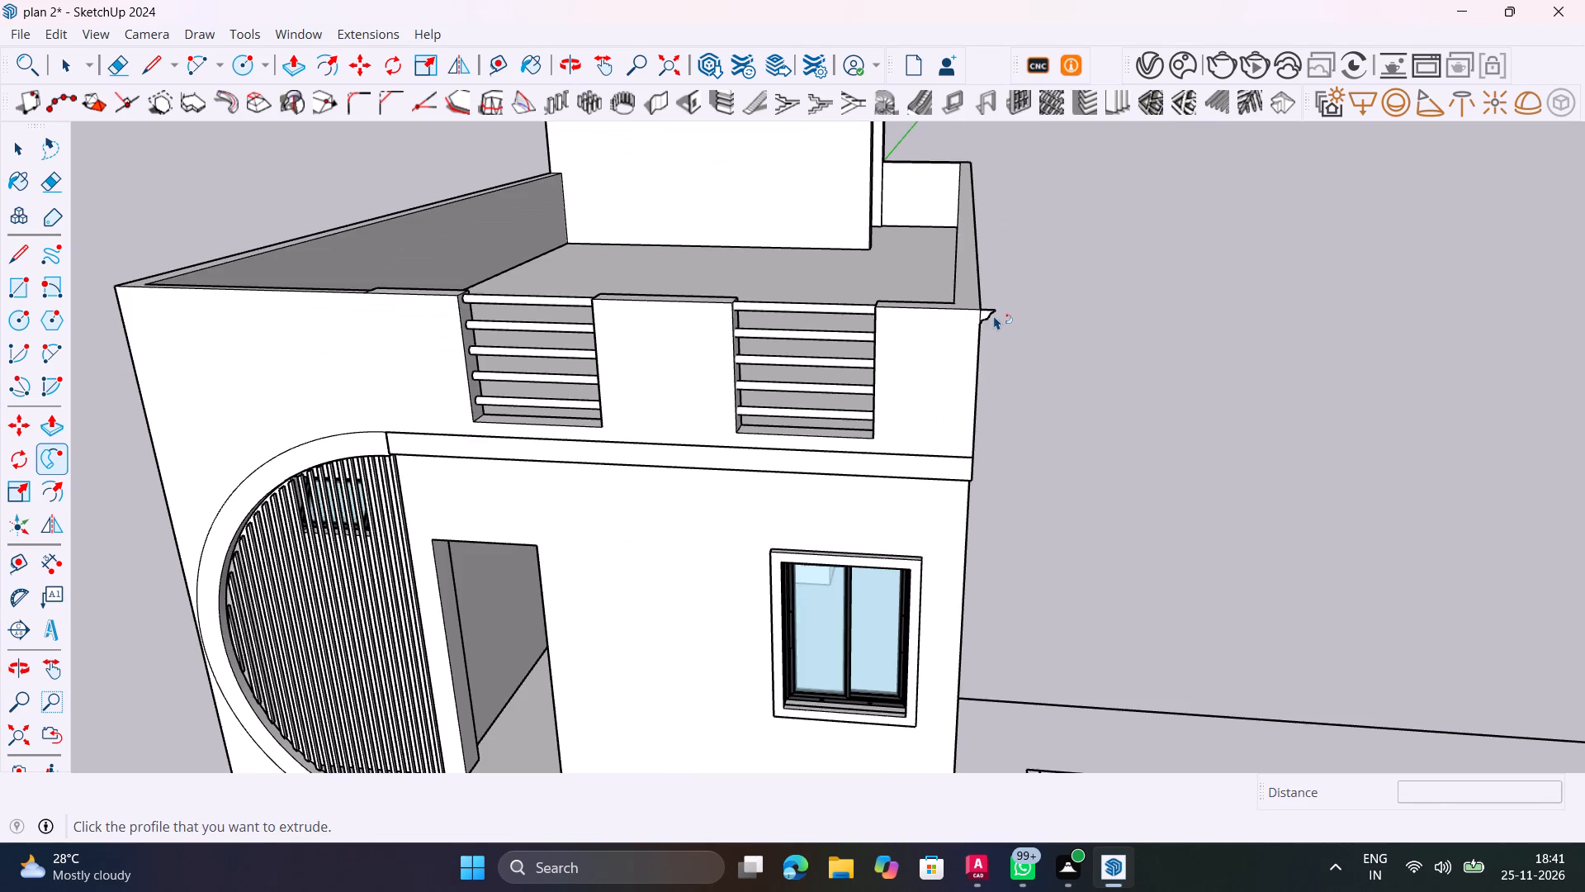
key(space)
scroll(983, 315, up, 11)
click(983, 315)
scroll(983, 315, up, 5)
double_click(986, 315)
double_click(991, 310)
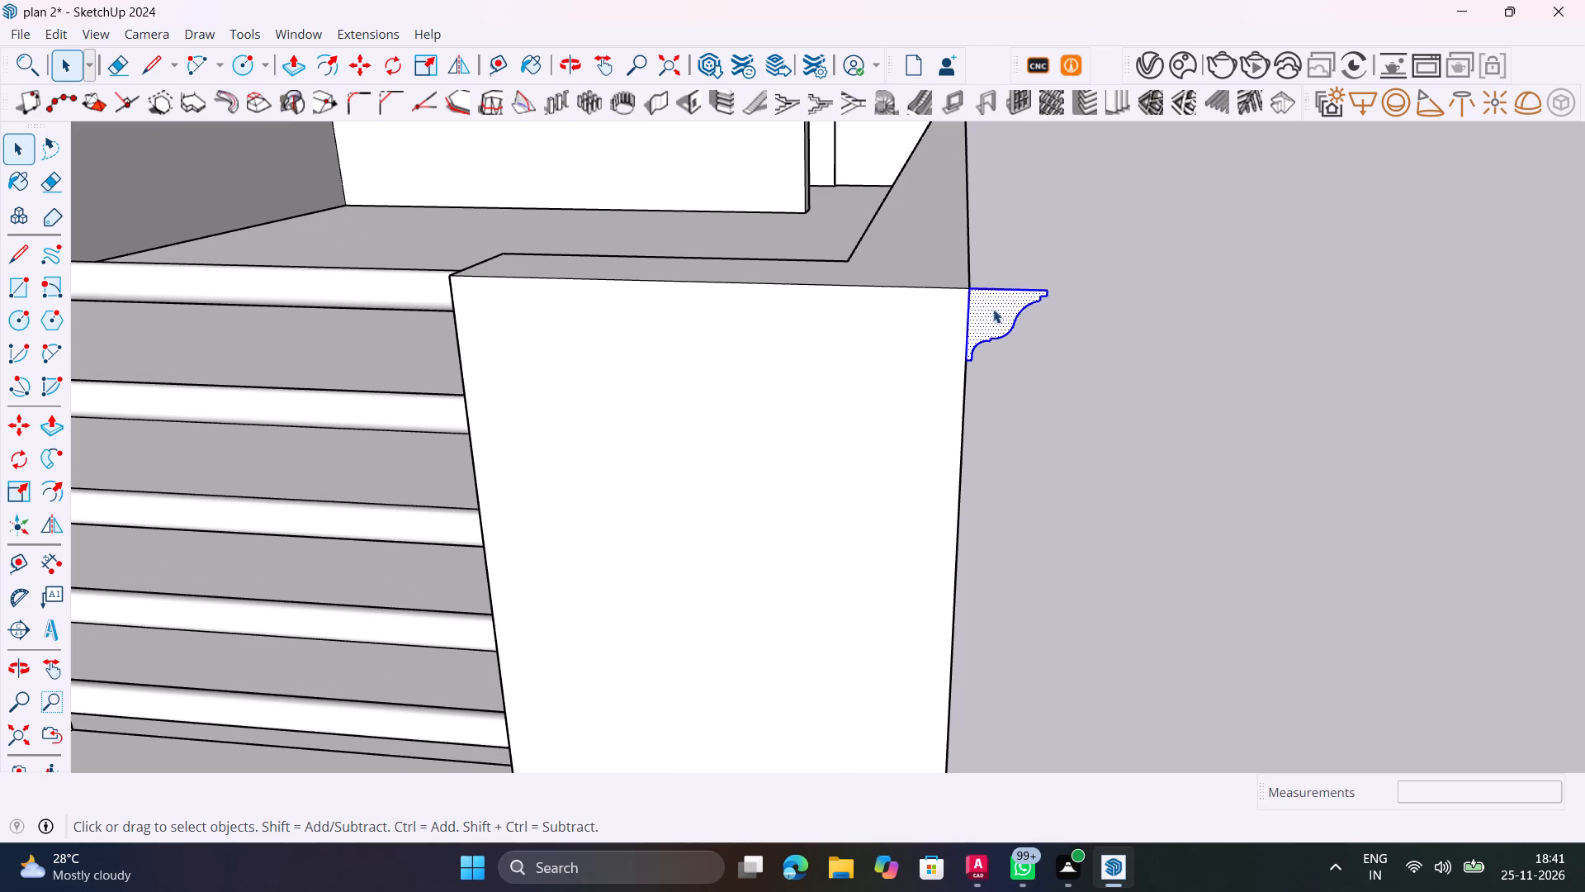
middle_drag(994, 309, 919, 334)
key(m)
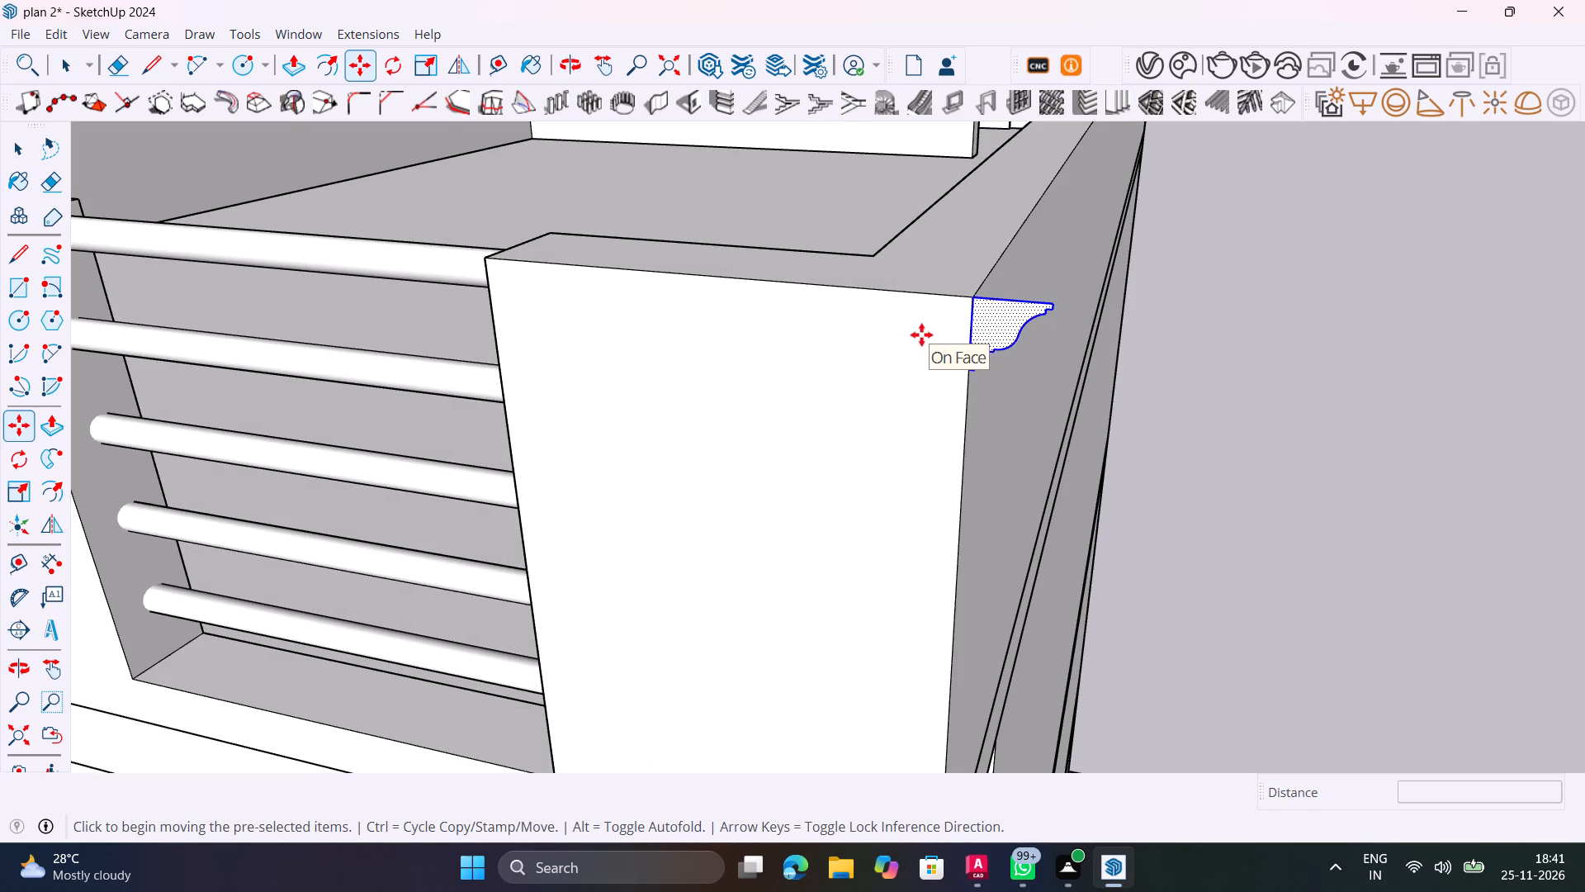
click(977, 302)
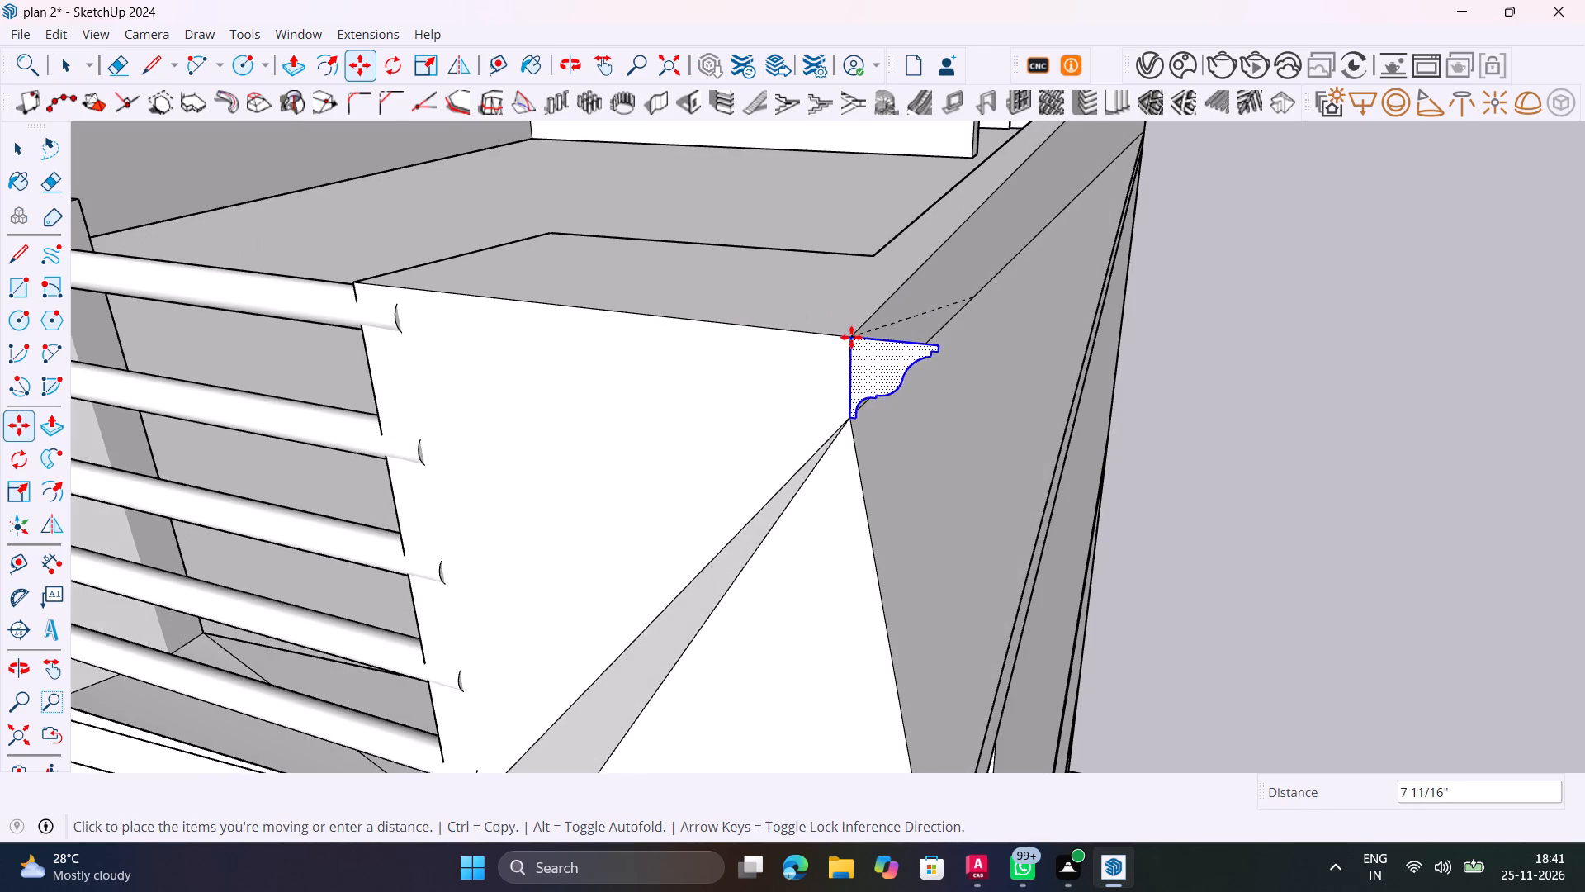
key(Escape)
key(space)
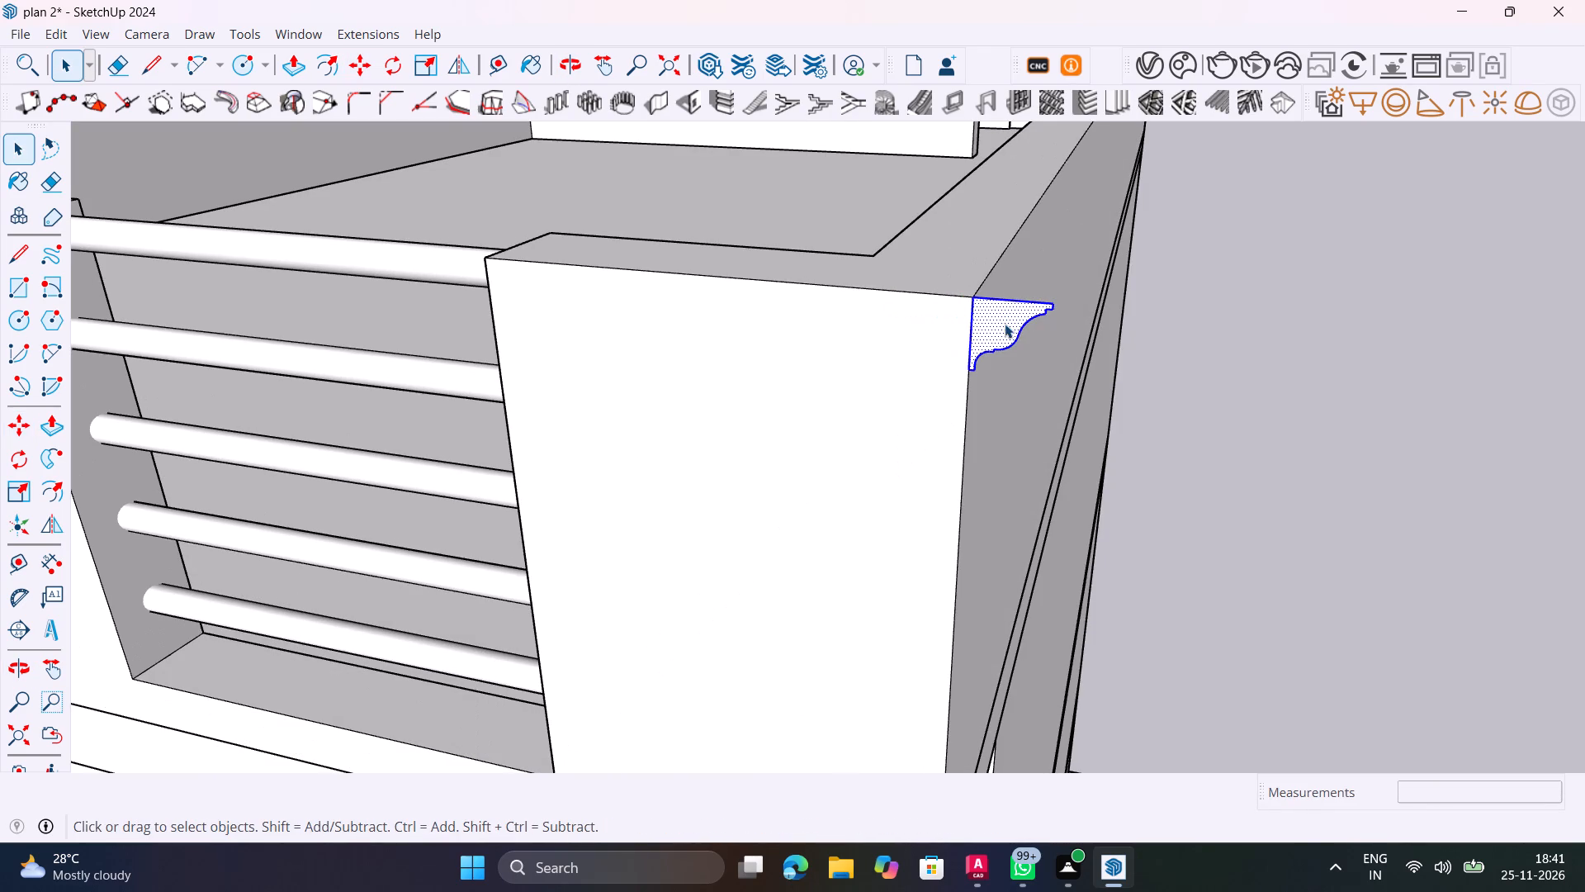
Delete the crown profile face and its edges from the outer top corner of the front parapet.
scroll(1005, 324, up, 5)
click(1001, 324)
double_click(1001, 324)
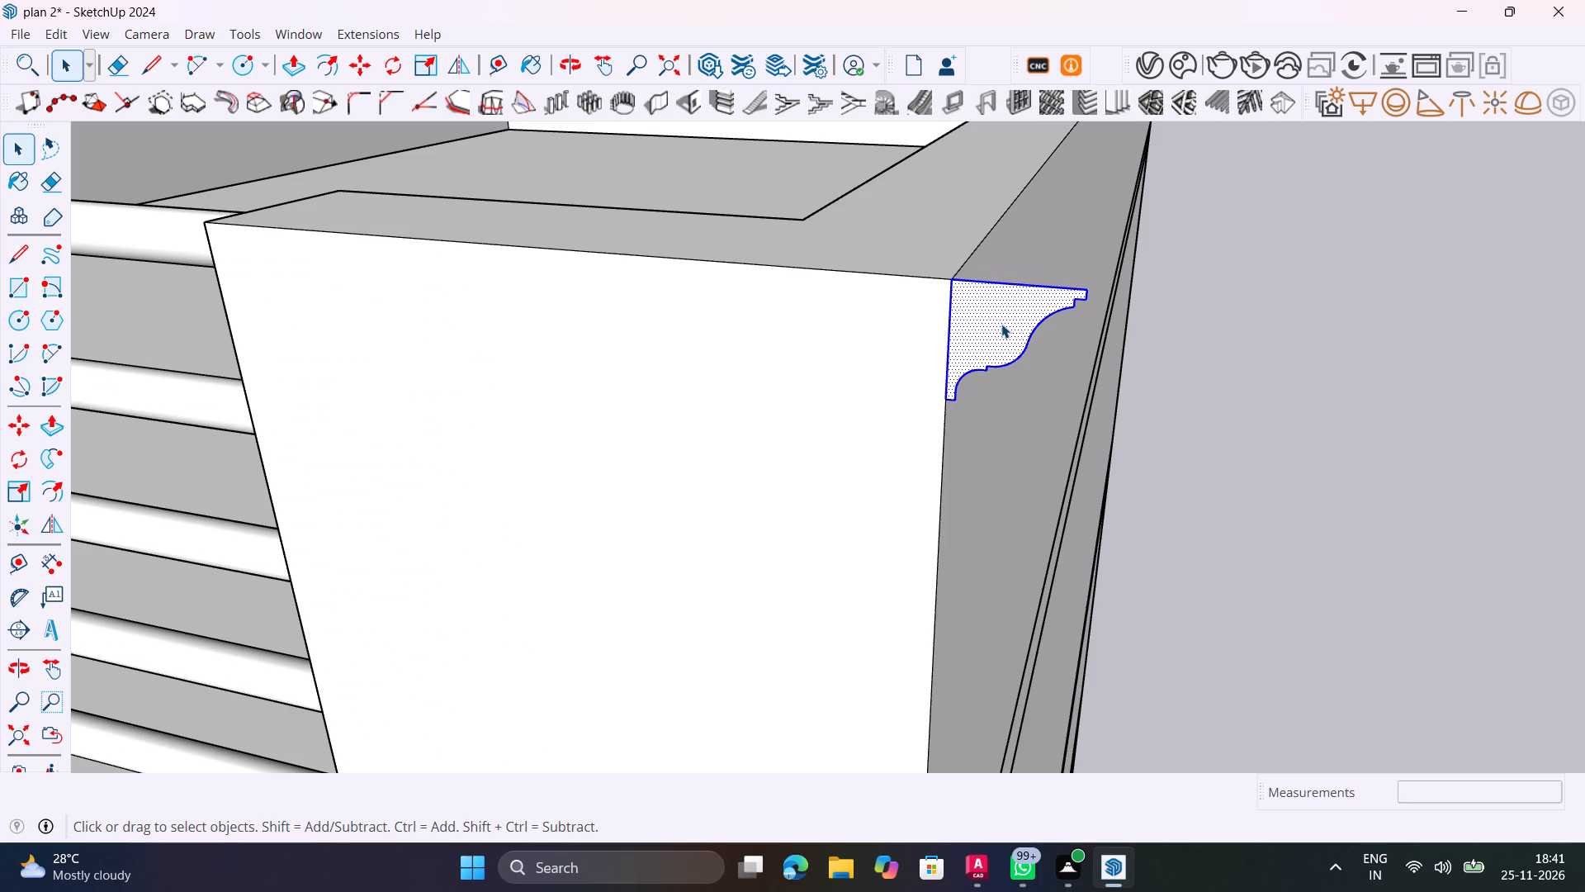
key(m)
click(1086, 289)
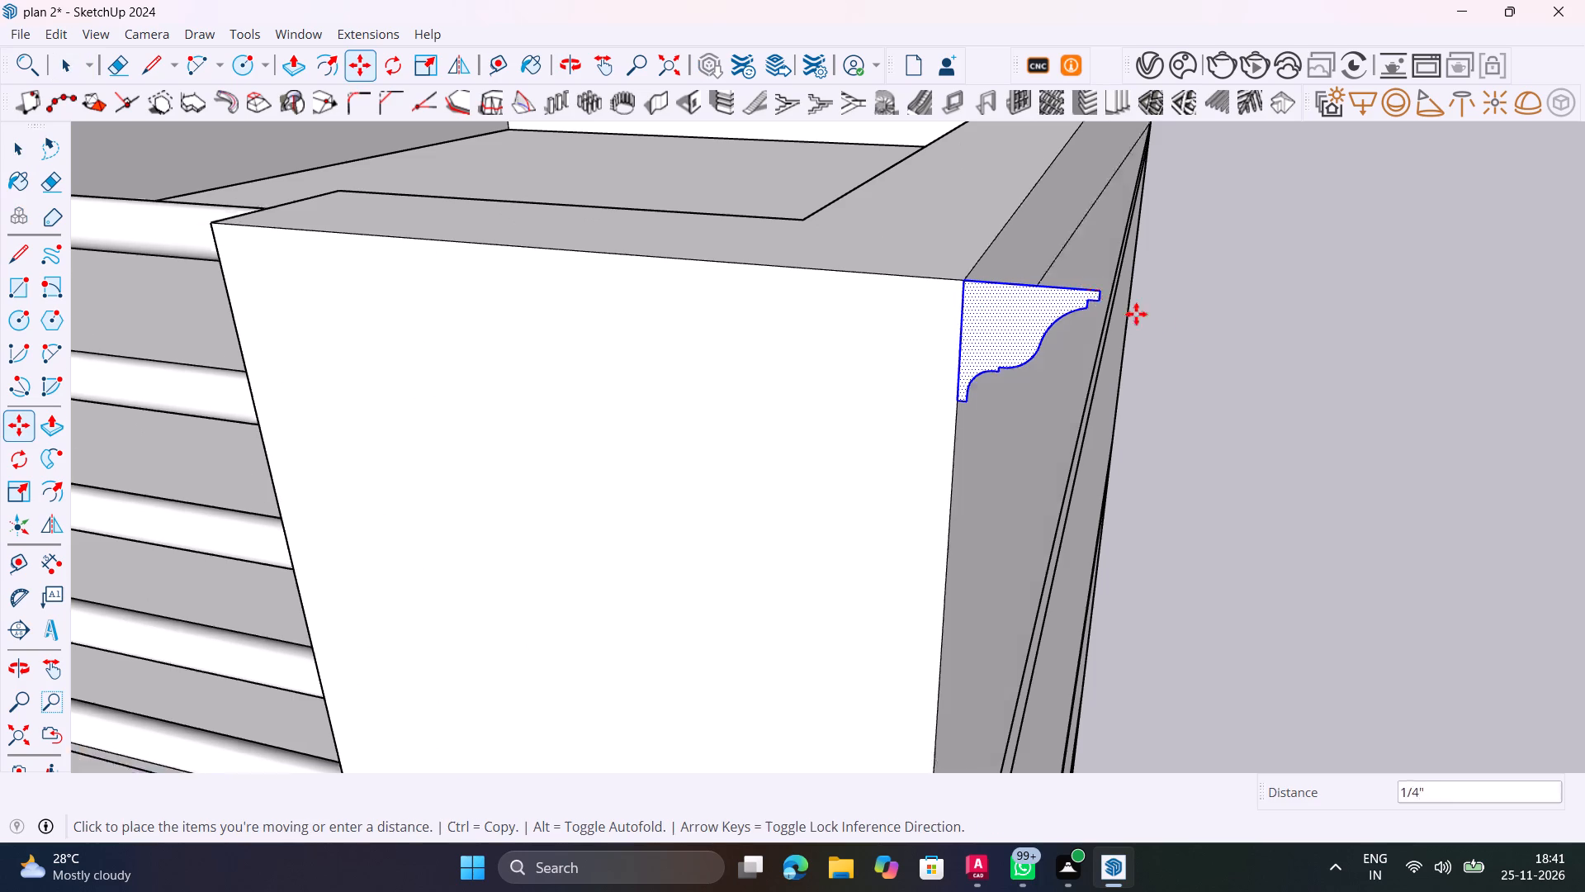
key(Escape)
key(space)
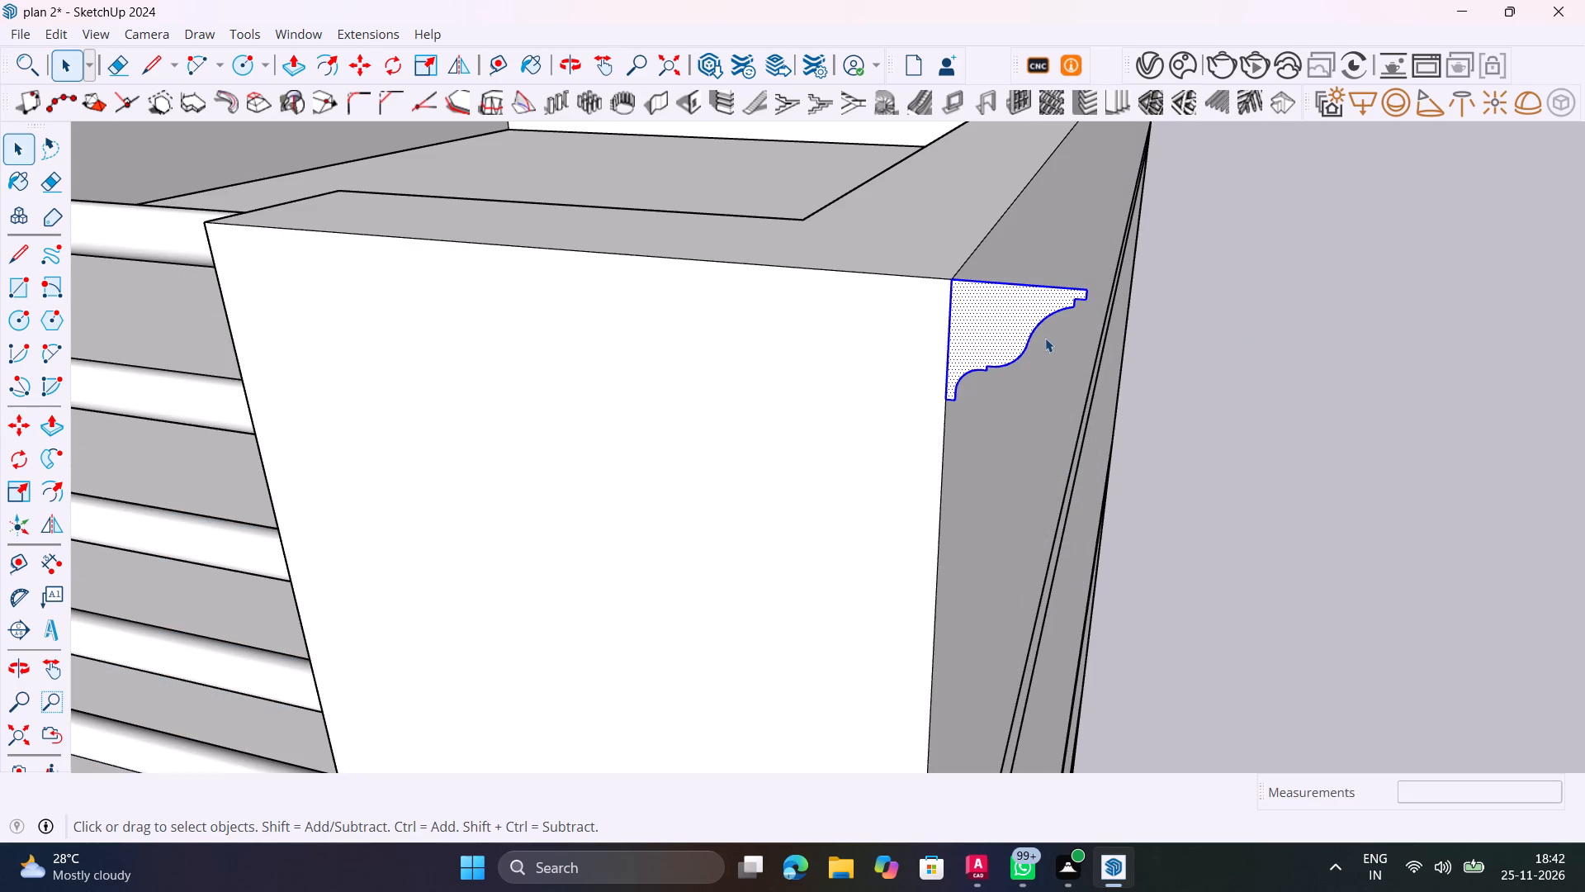
key(Delete)
Copy the original crown moulding's end face with its edges into the empty space beside the house.
scroll(1015, 300, down, 12)
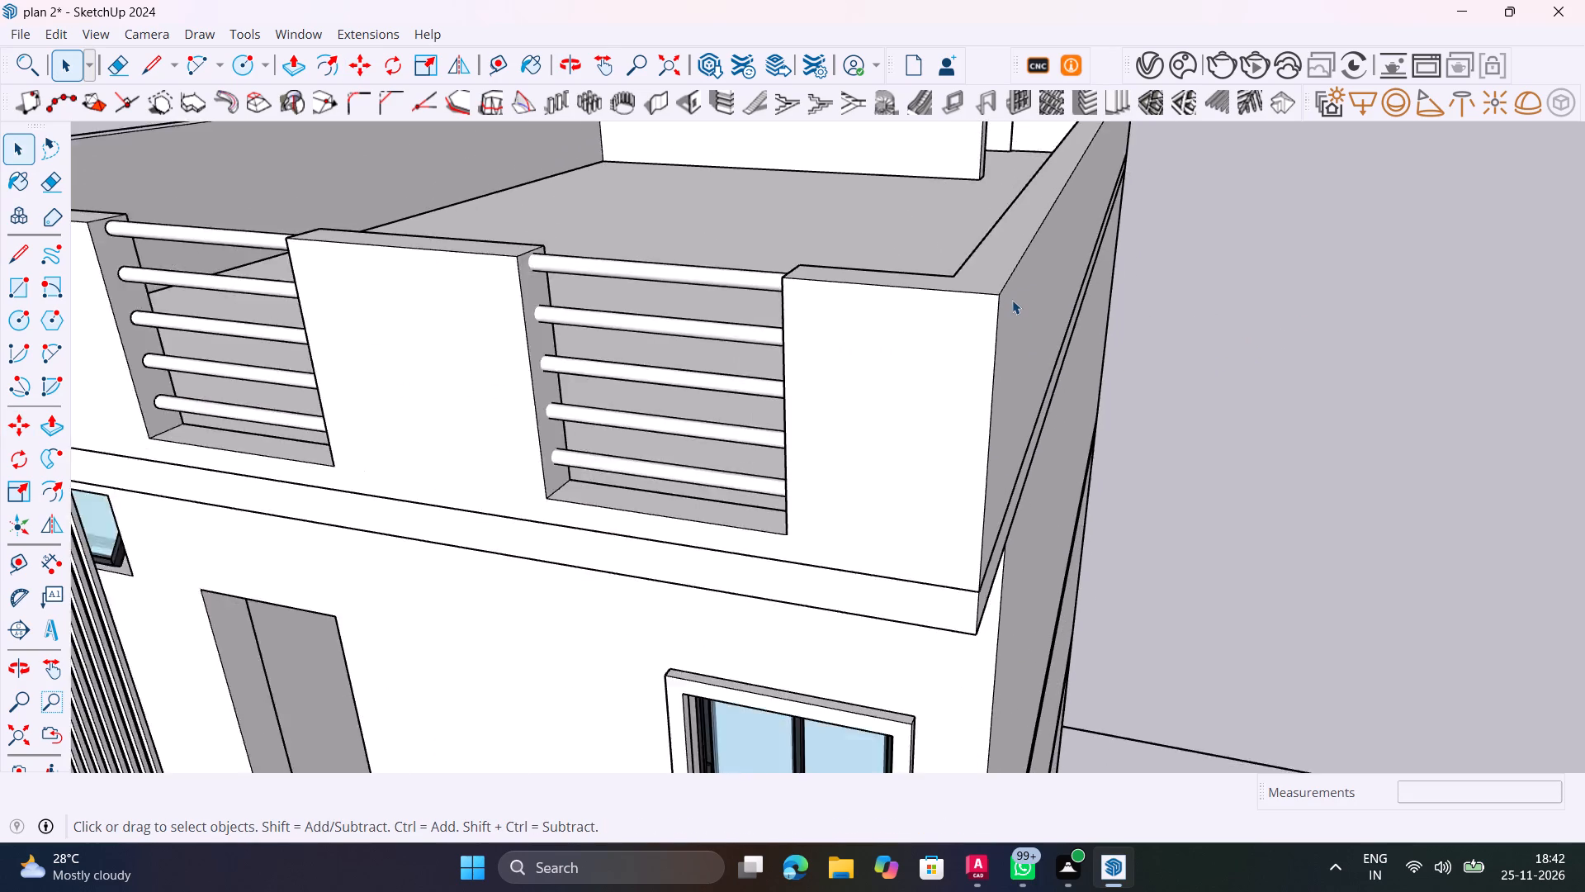
scroll(1012, 300, down, 20)
scroll(1012, 300, down, 13)
scroll(1083, 420, up, 7)
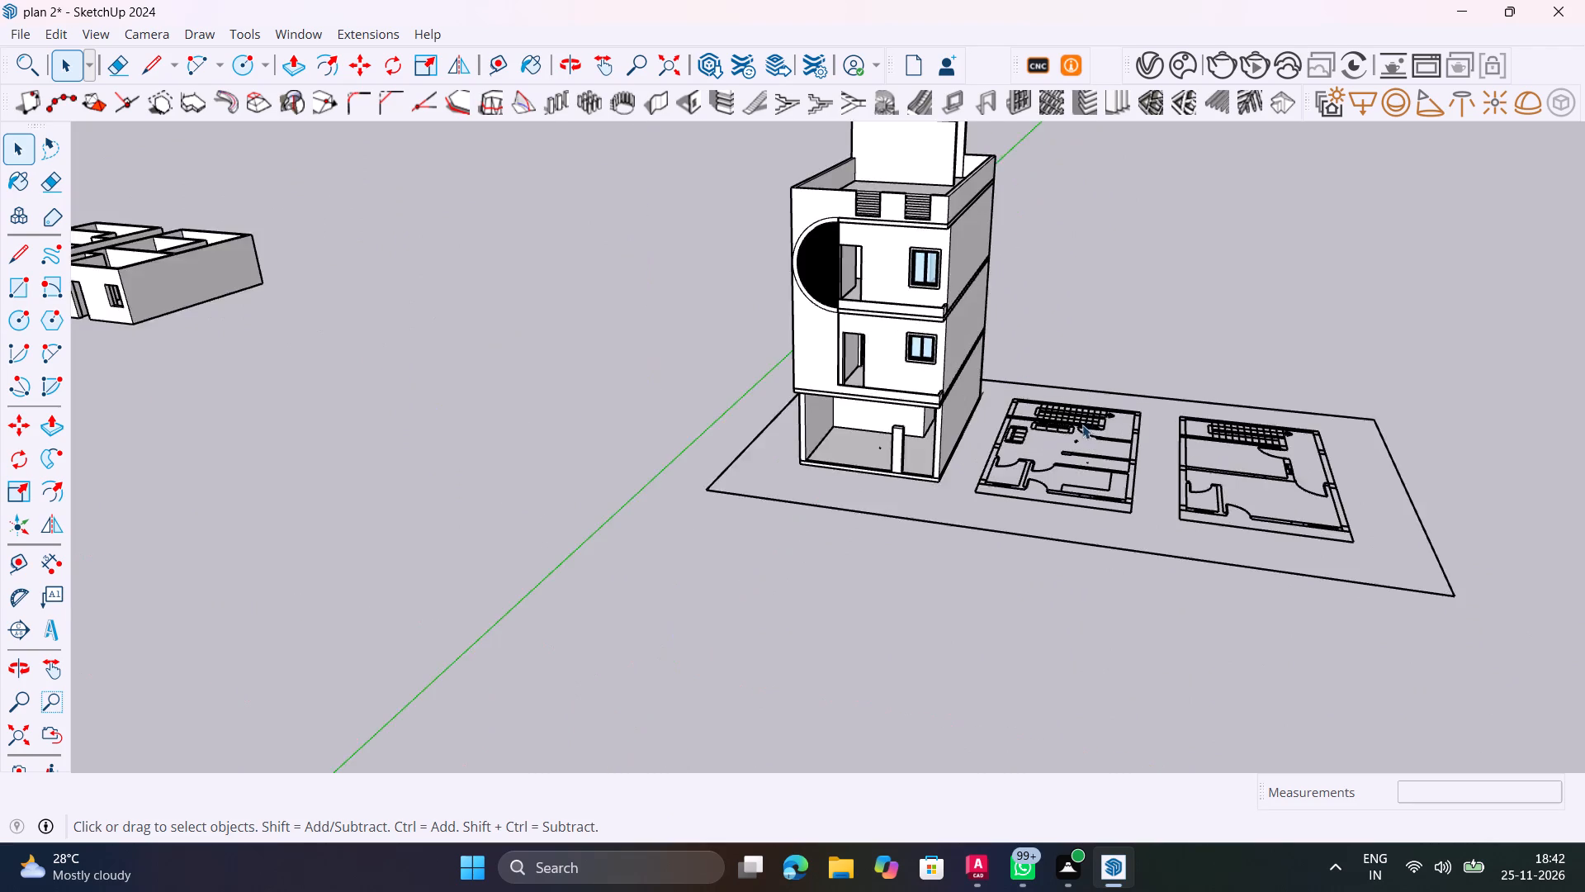
scroll(1082, 425, up, 20)
scroll(1082, 425, up, 14)
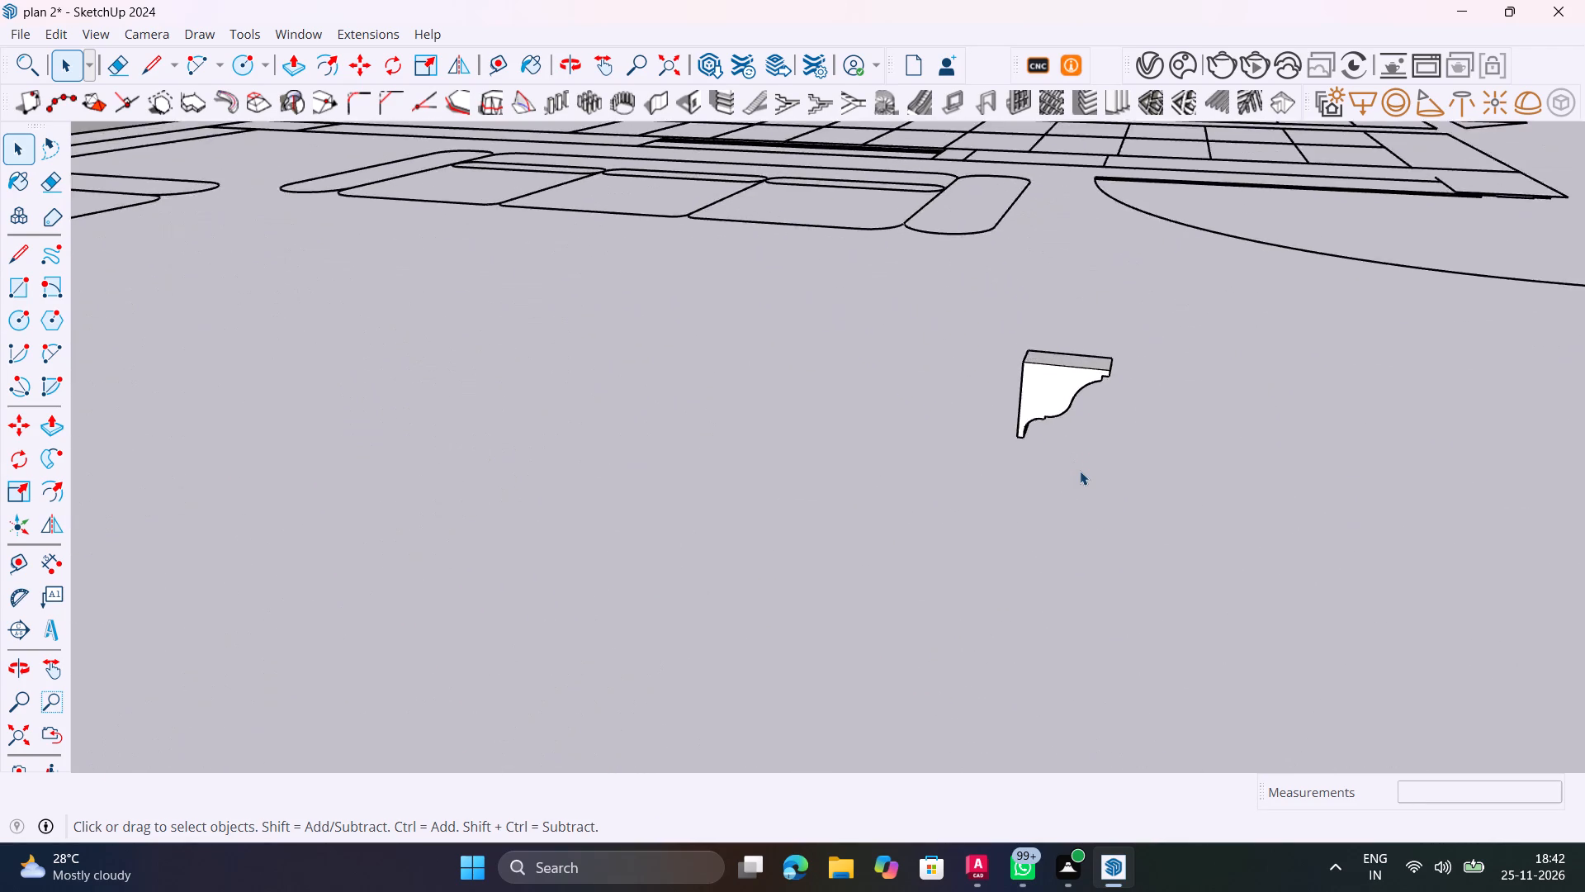
scroll(1080, 471, up, 5)
click(1034, 360)
double_click(1035, 360)
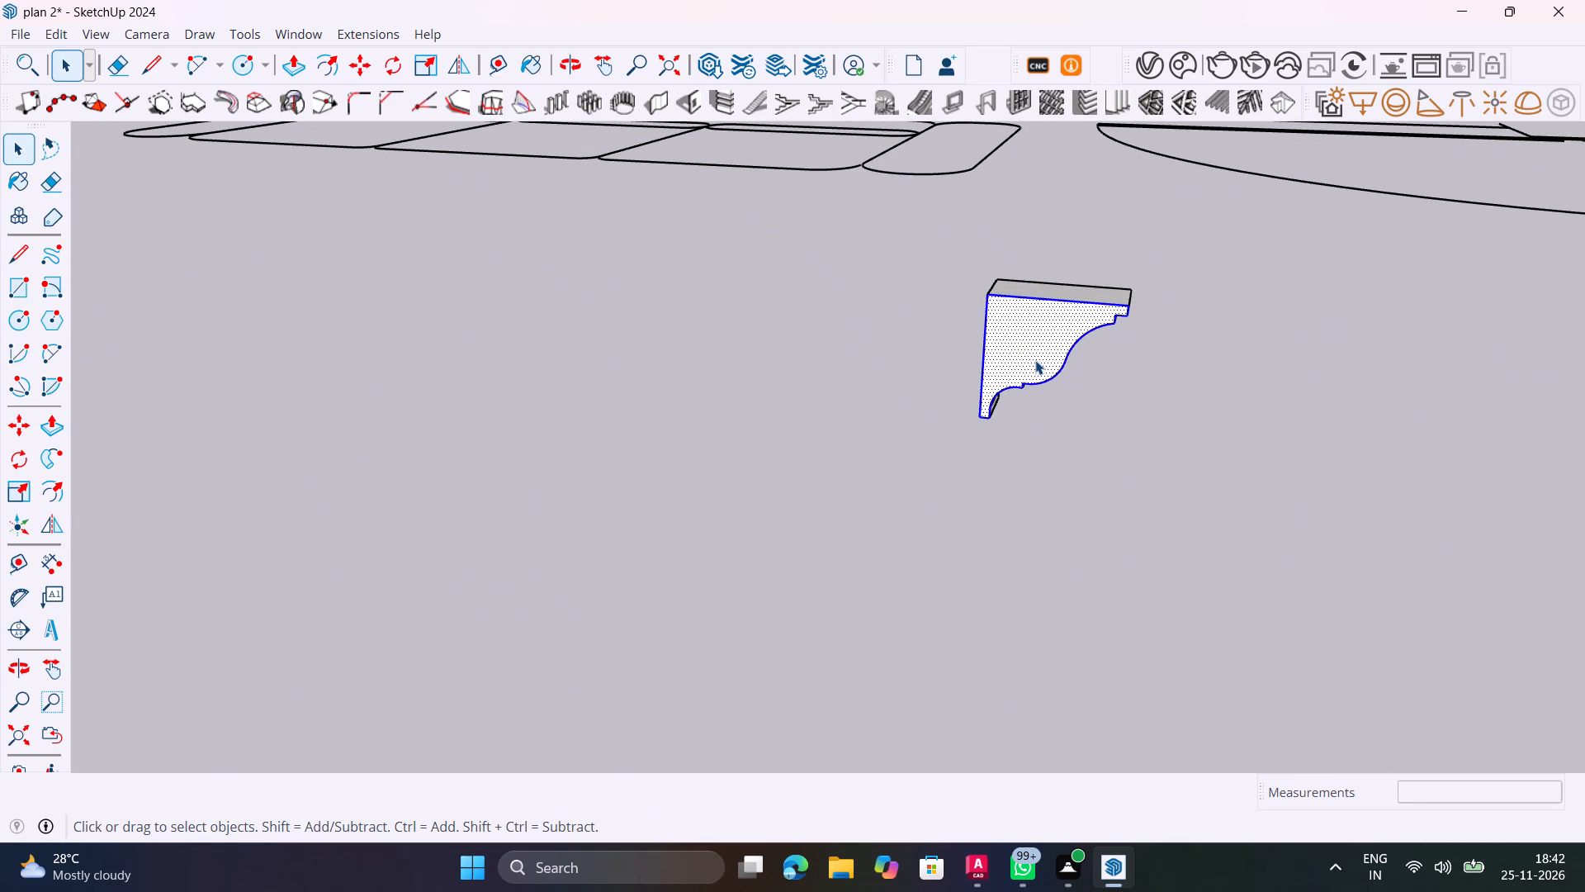
key(m)
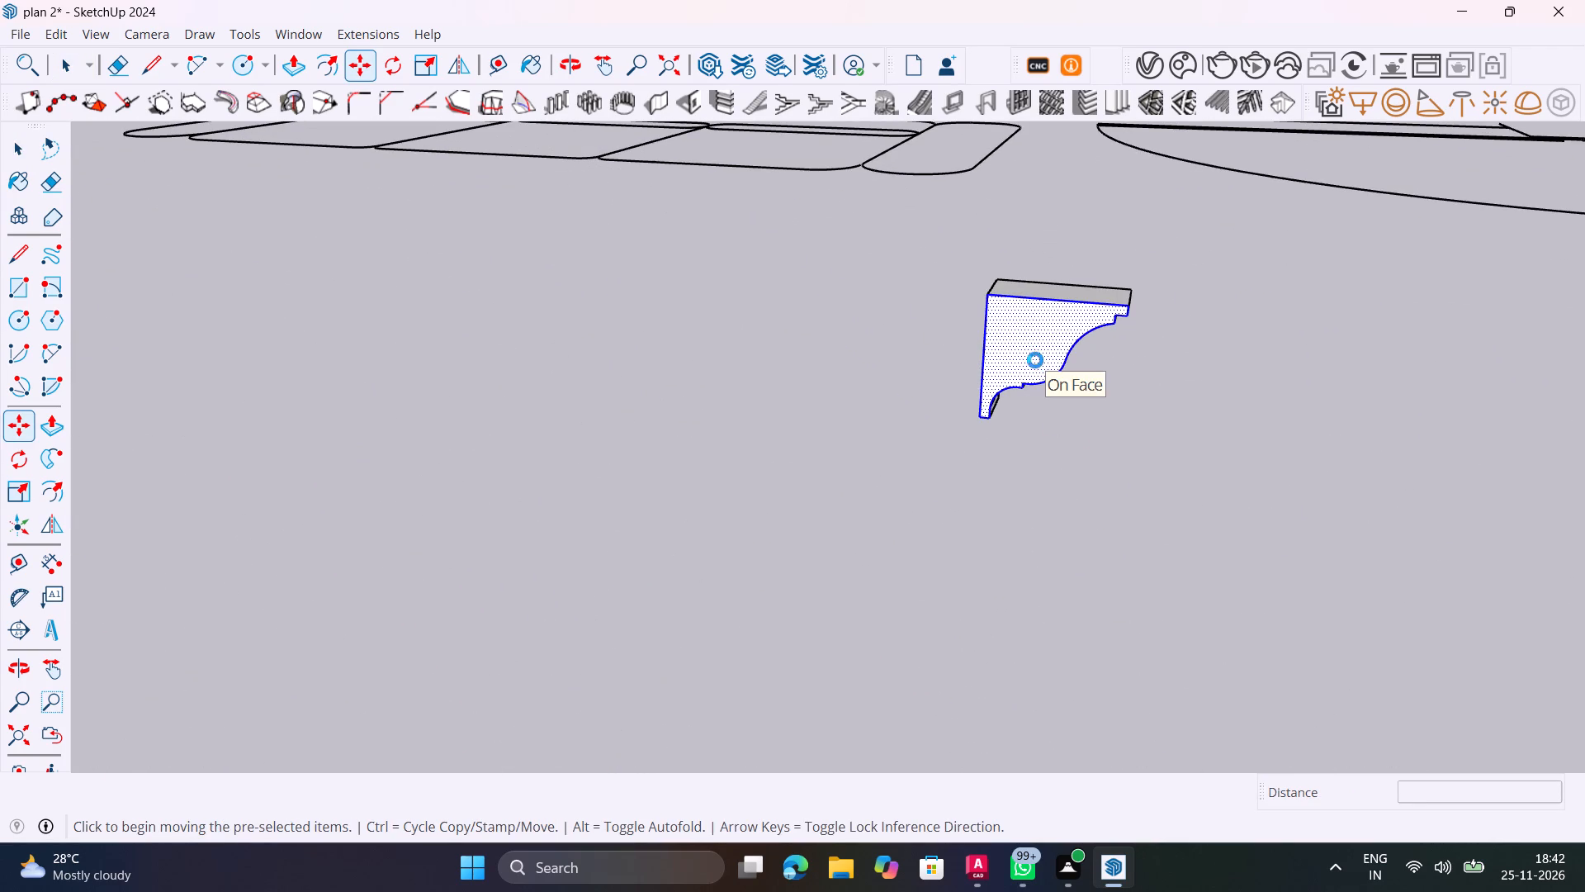
click(989, 299)
scroll(748, 326, down, 13)
scroll(739, 340, down, 13)
shift+middle_drag(596, 391, 1248, 488)
scroll(1134, 390, down, 13)
scroll(1038, 240, up, 6)
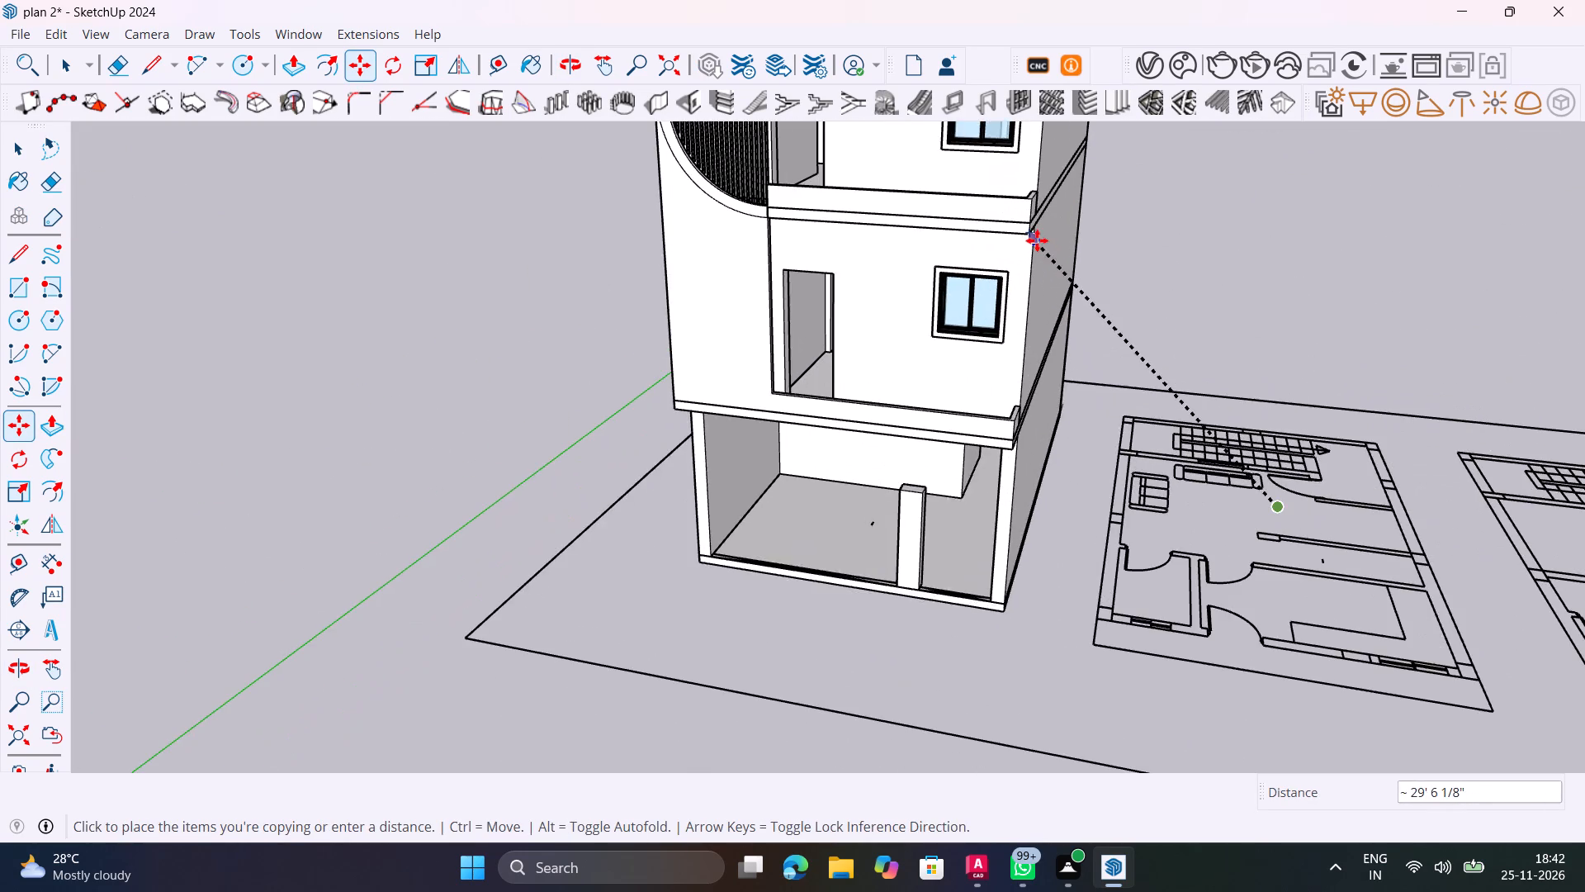
shift+middle_drag(1037, 240, 1030, 705)
scroll(994, 472, up, 19)
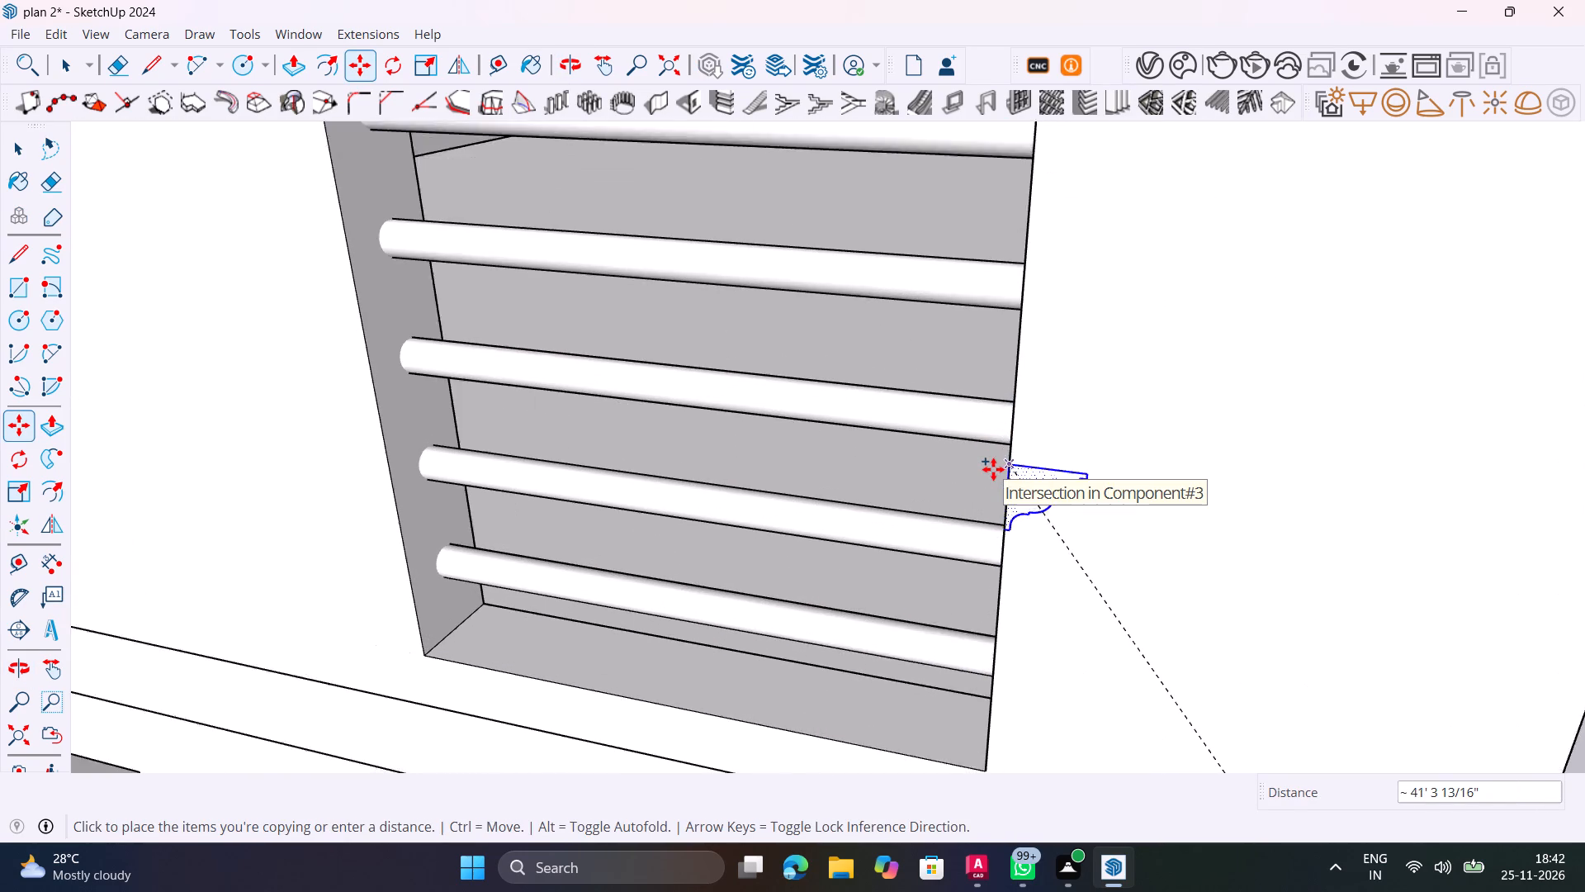
scroll(993, 469, down, 6)
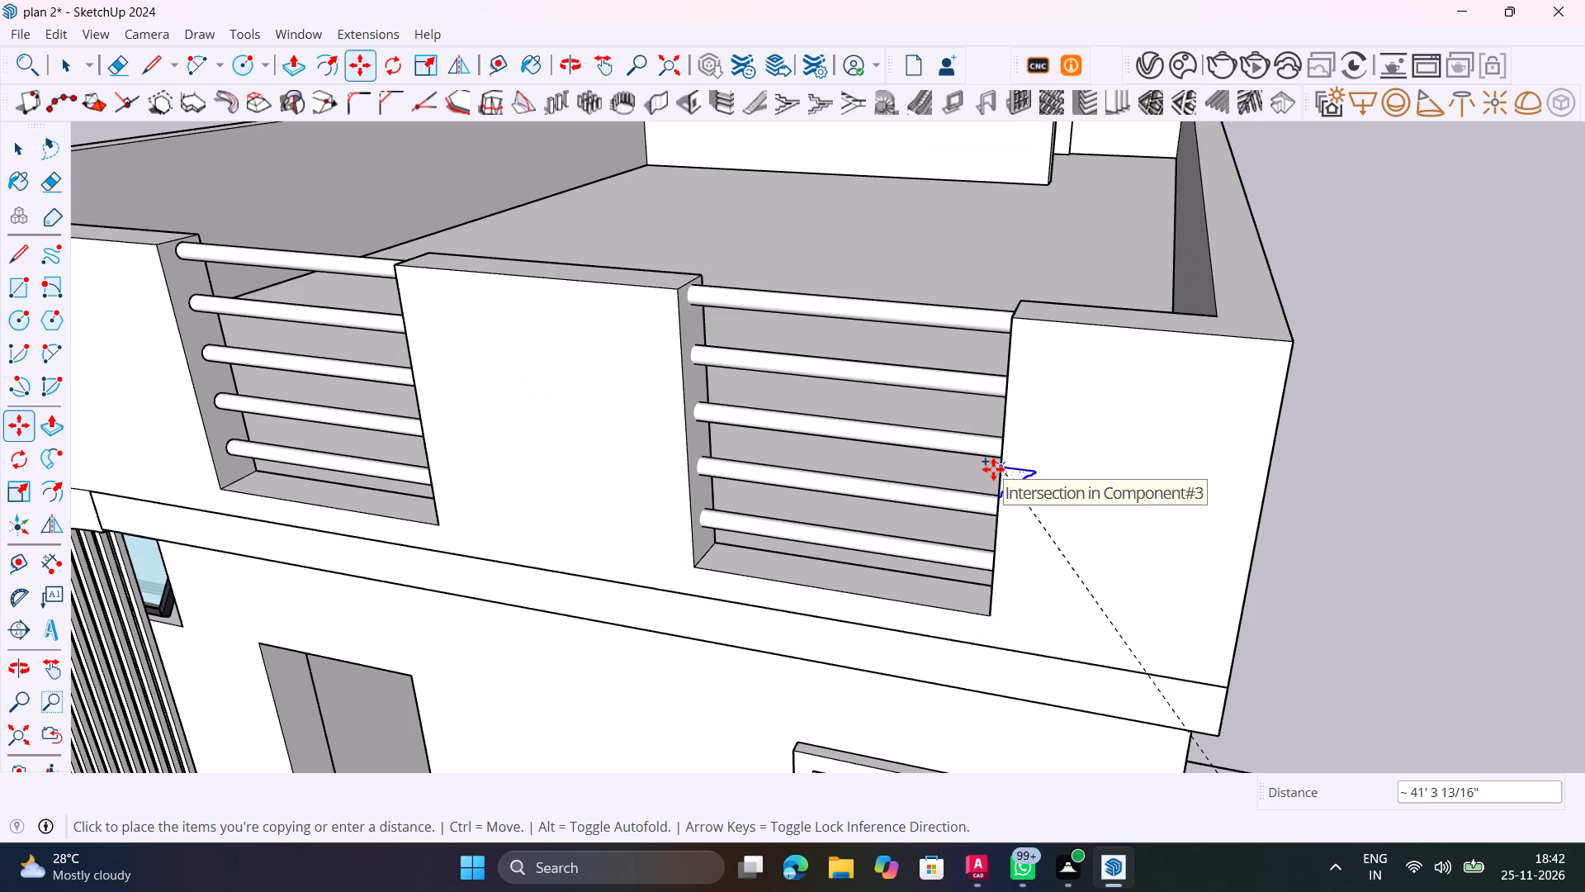
scroll(722, 448, down, 9)
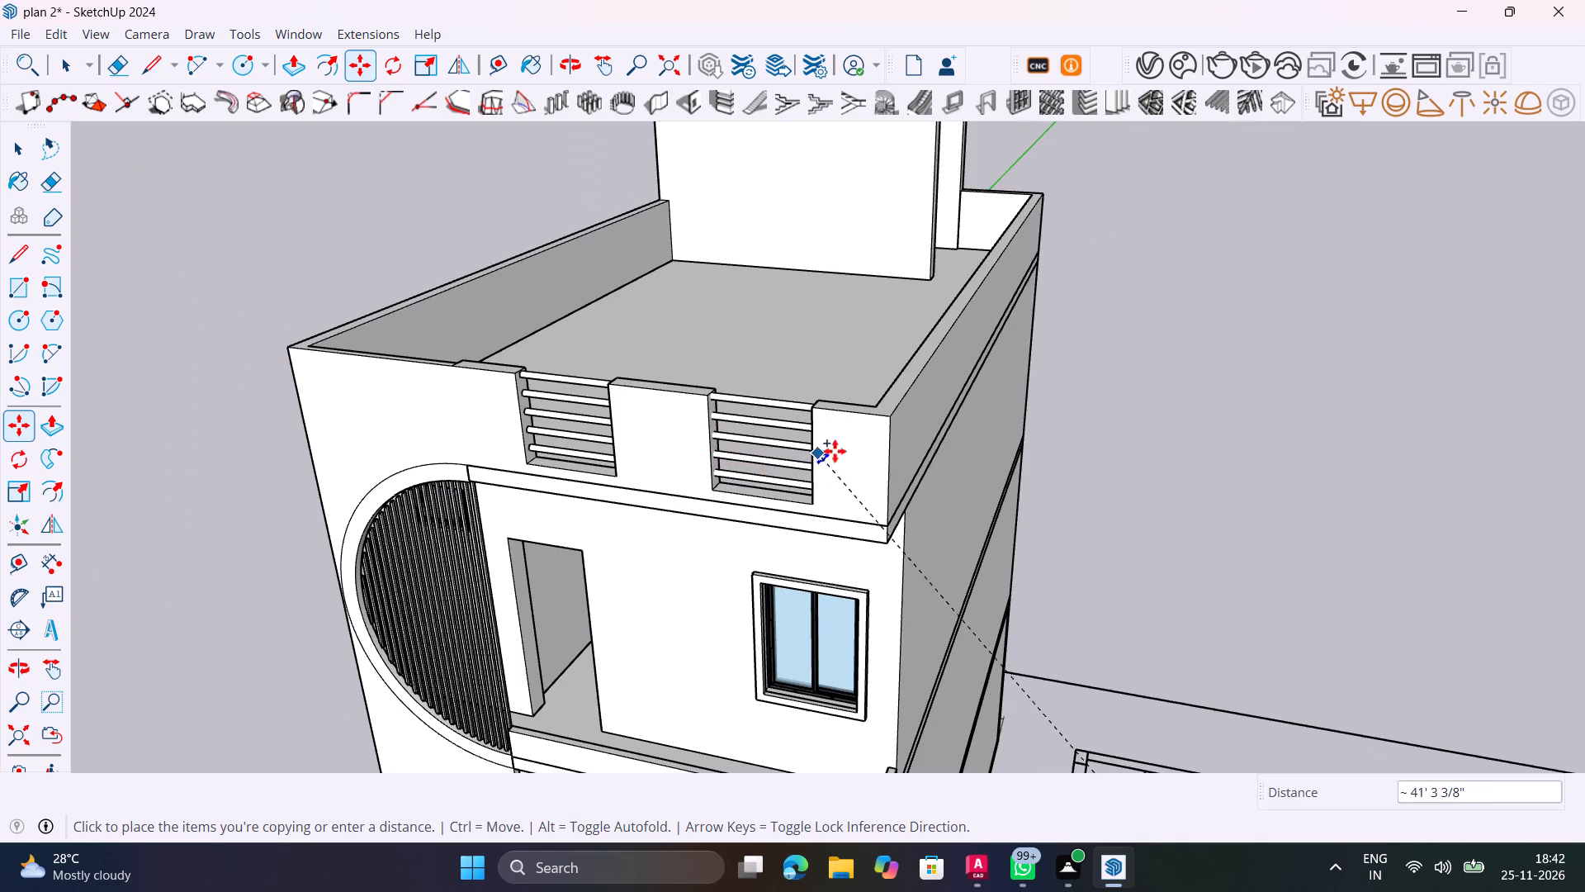
scroll(863, 441, up, 18)
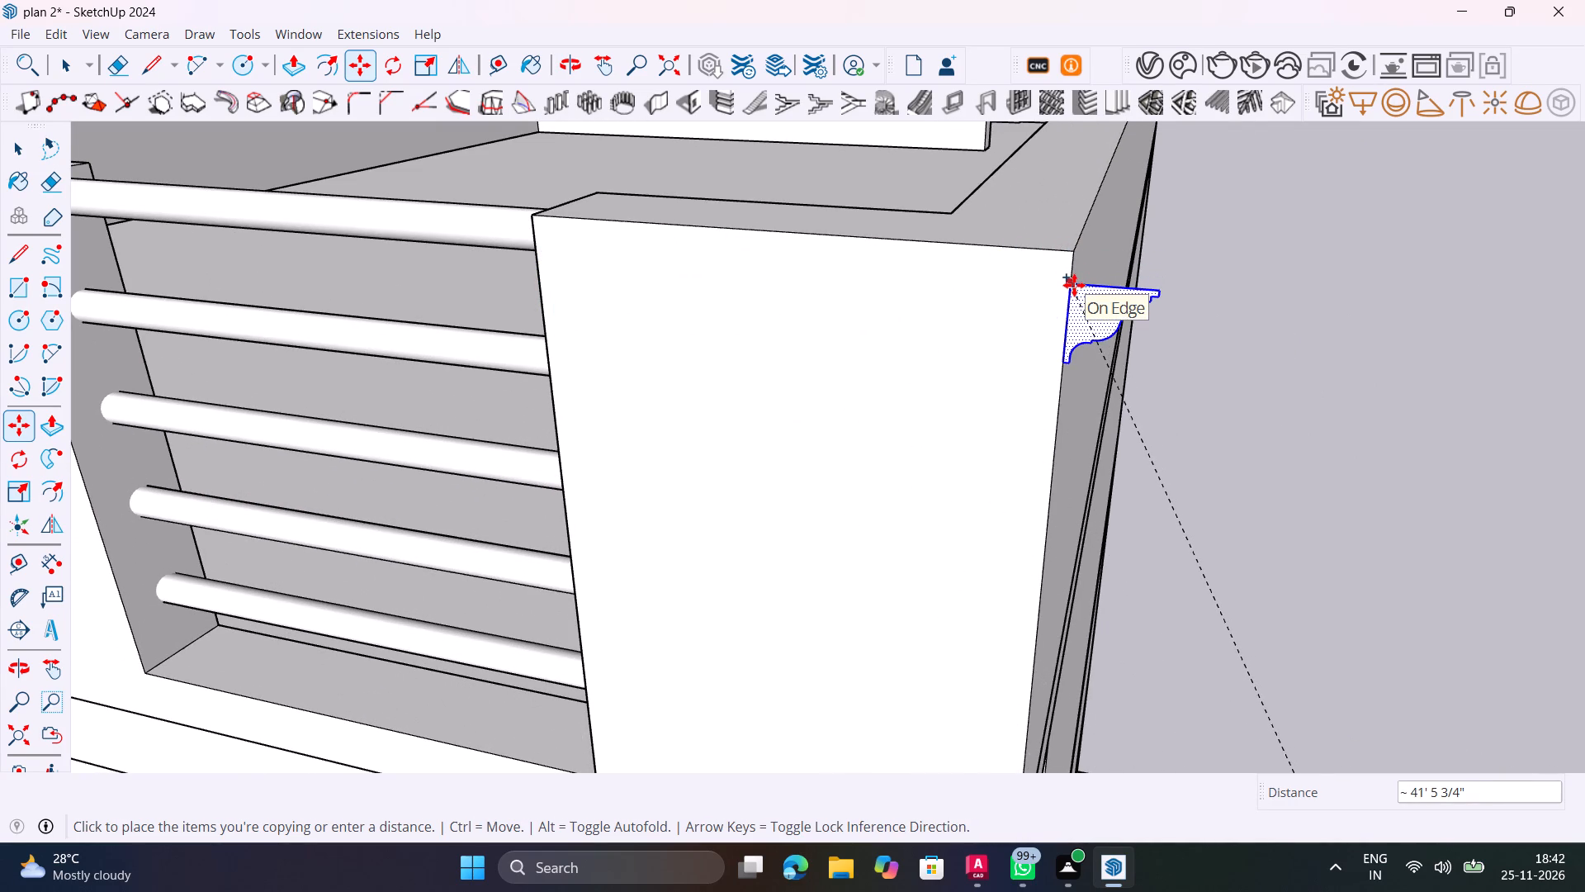
scroll(1074, 285, down, 11)
scroll(1029, 239, up, 3)
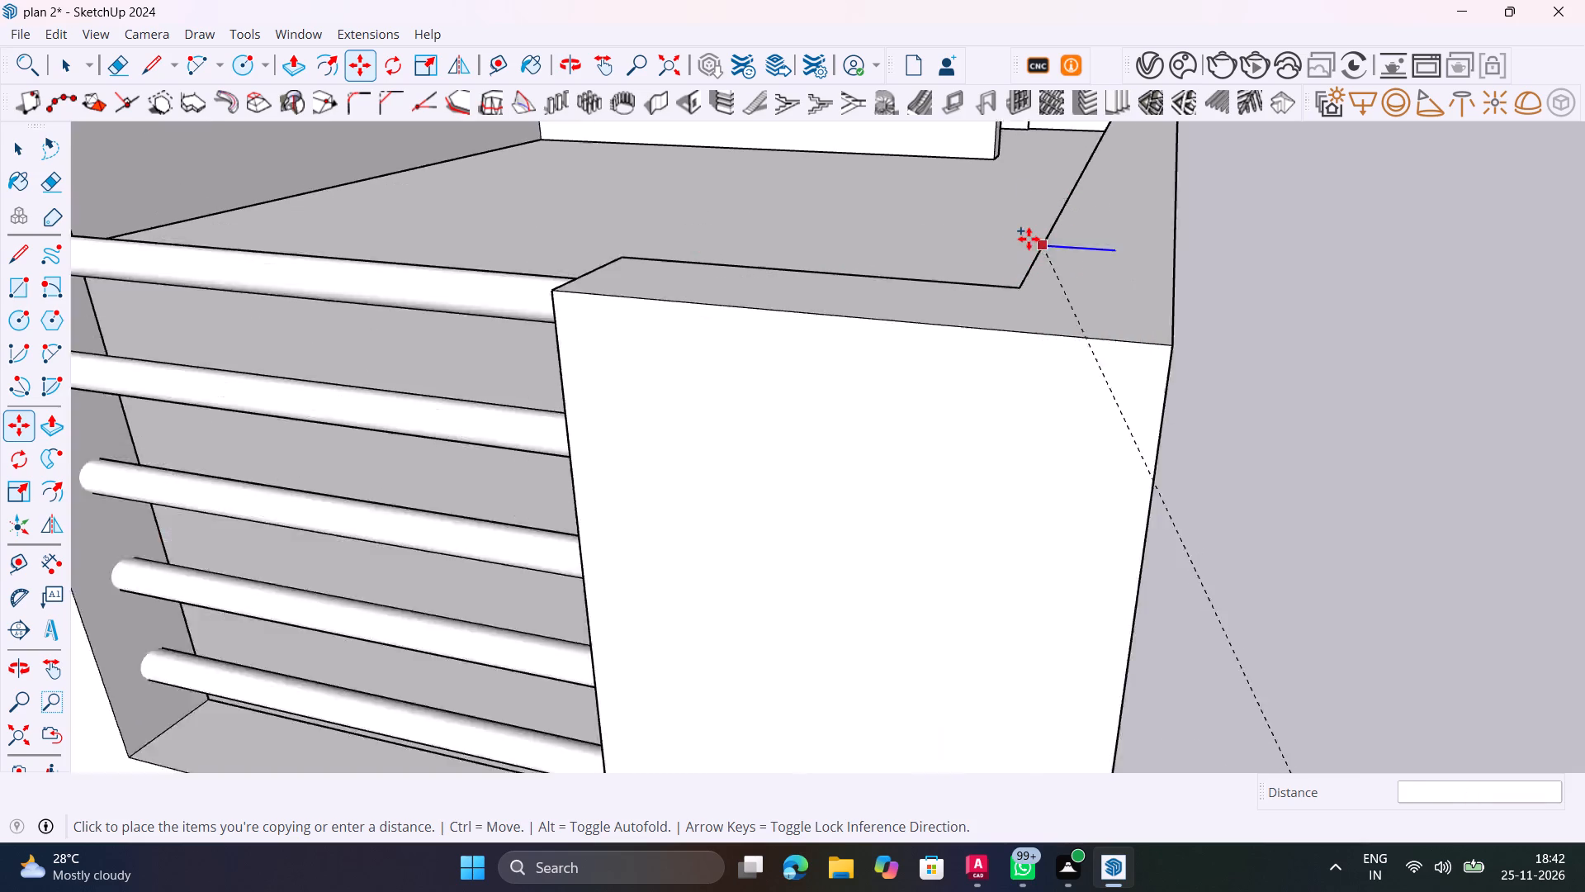
scroll(1029, 239, up, 3)
scroll(982, 281, down, 17)
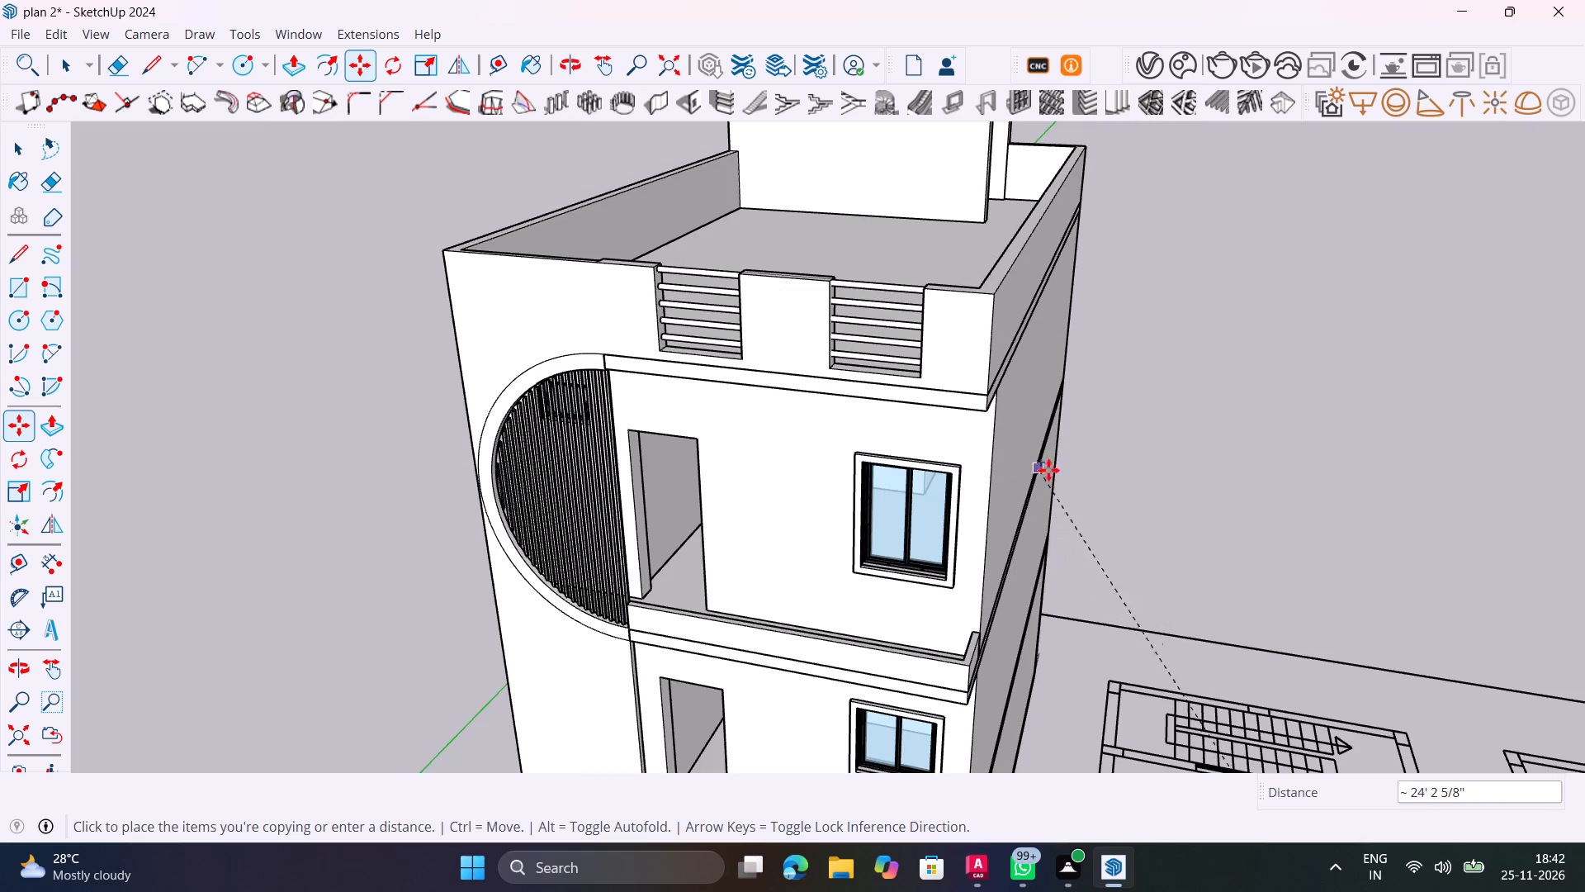
click(1168, 456)
scroll(1168, 463, up, 16)
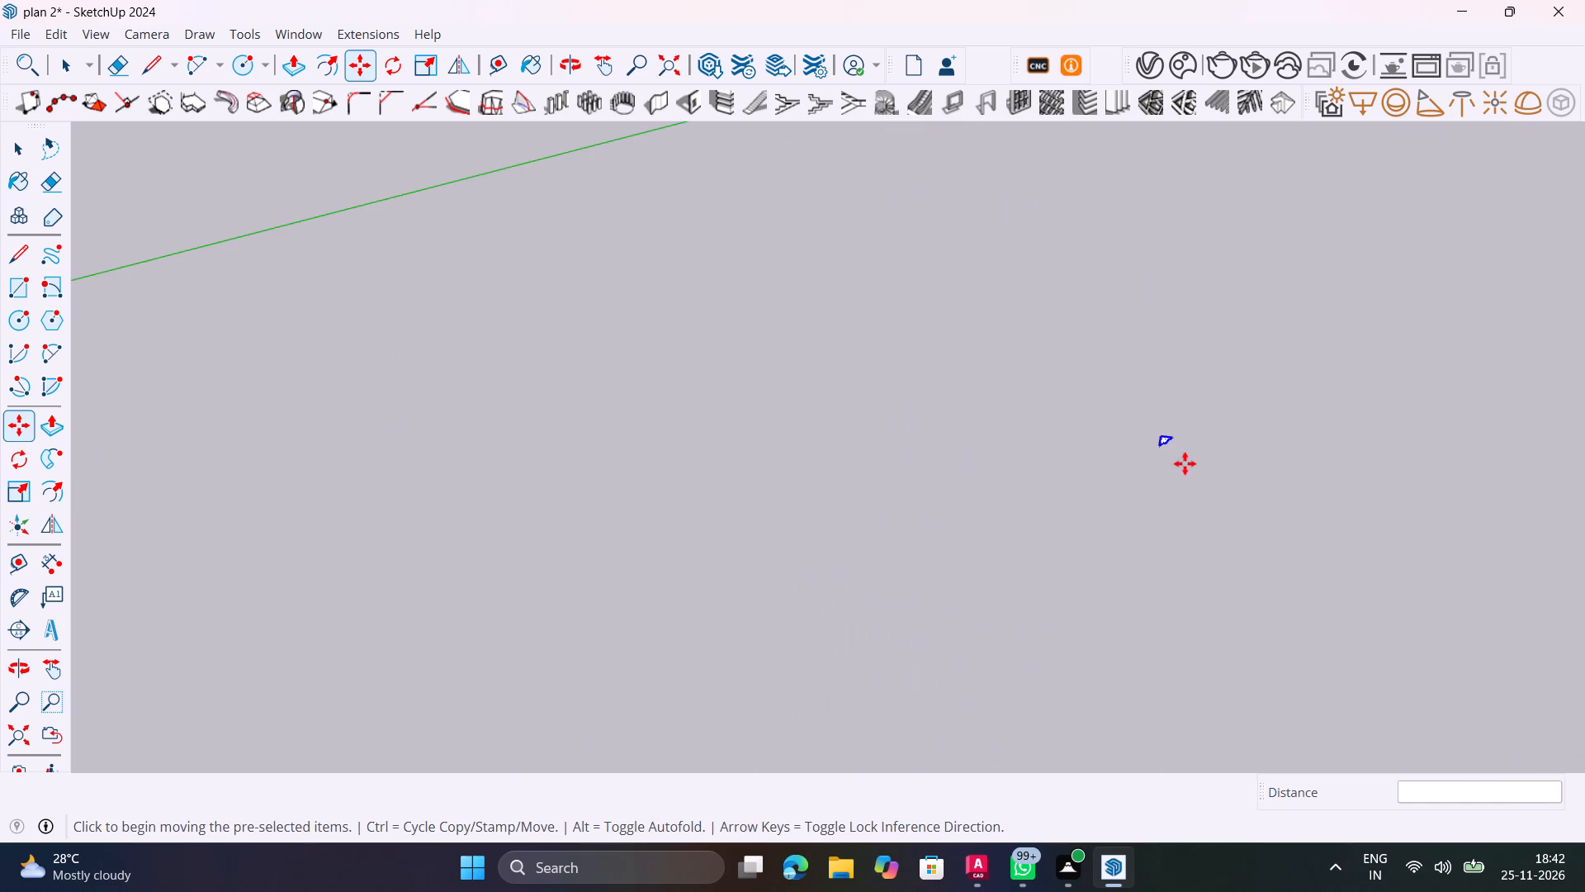
key(space)
scroll(1175, 443, up, 18)
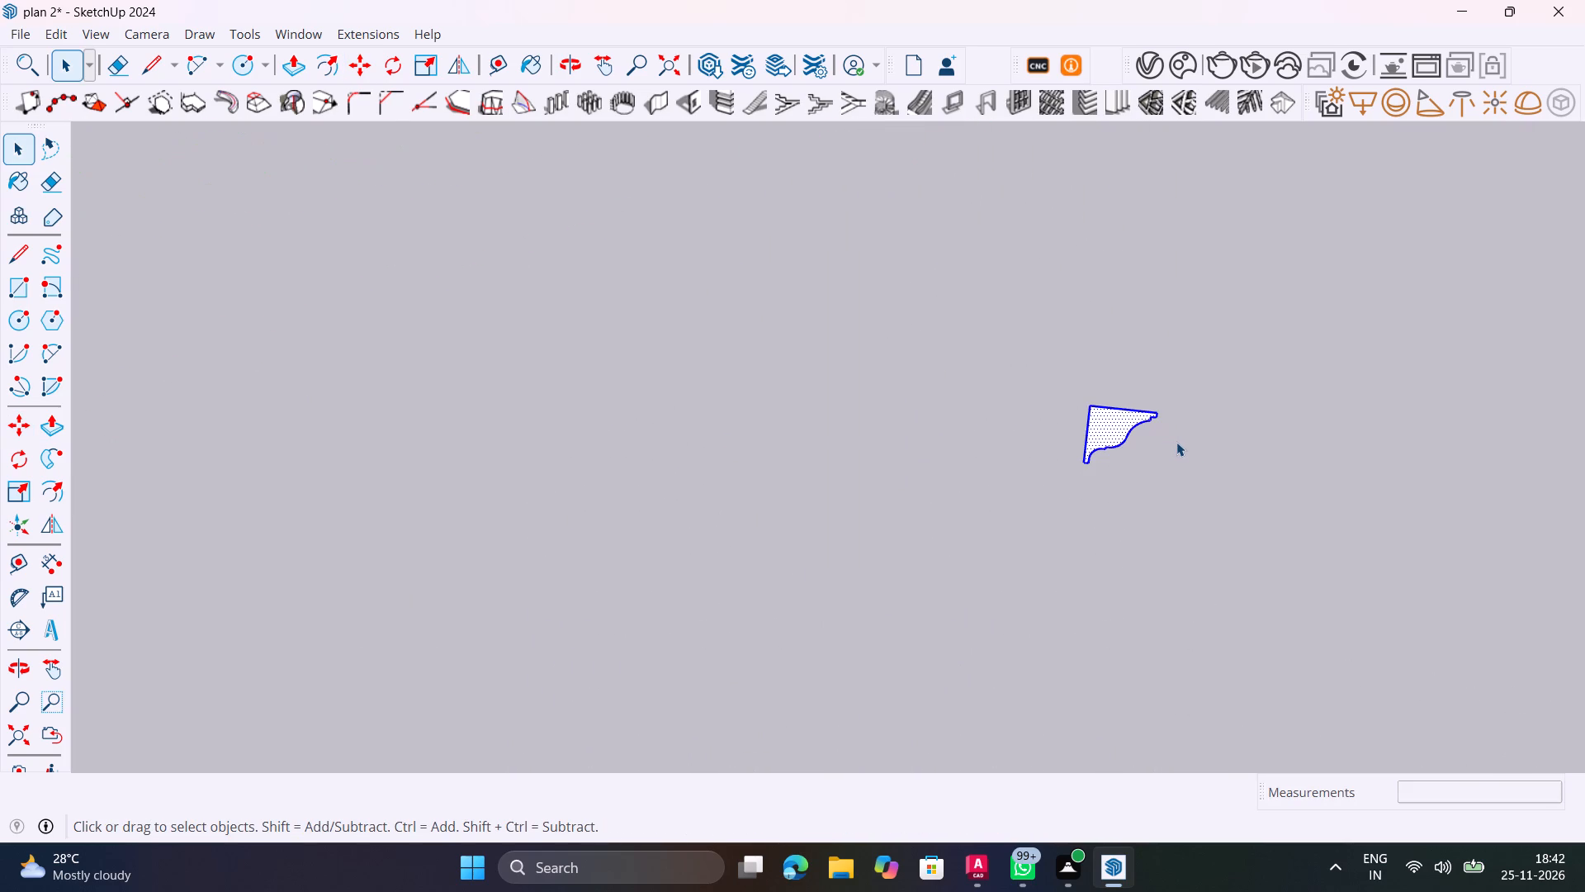
Rotate the copied crown profile face 90 degrees about the vertical axis.
scroll(1185, 444, down, 1)
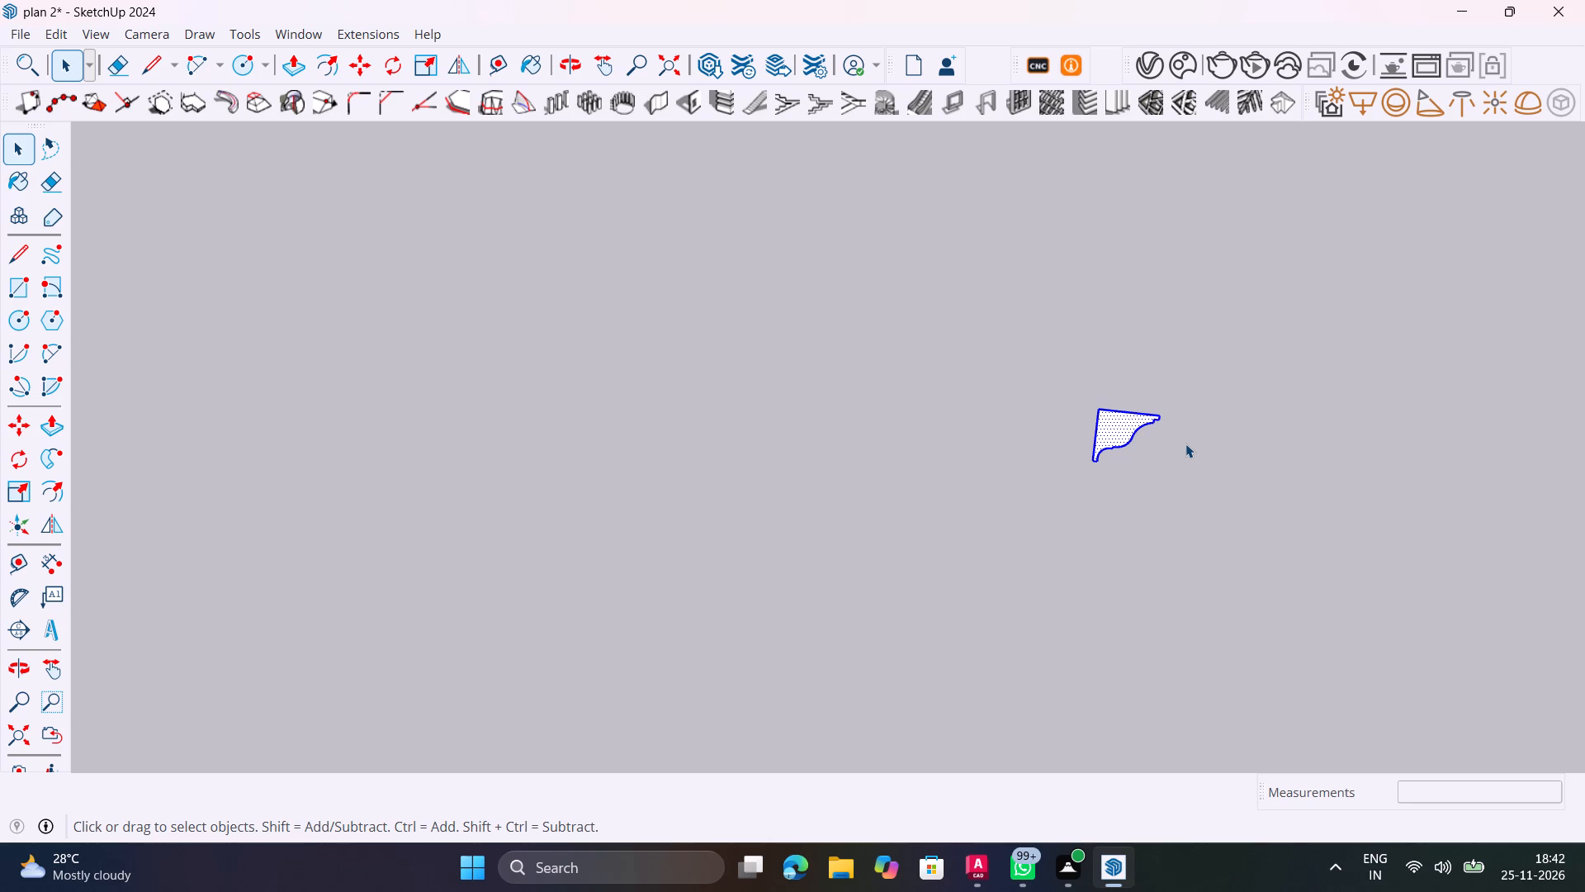
key(q)
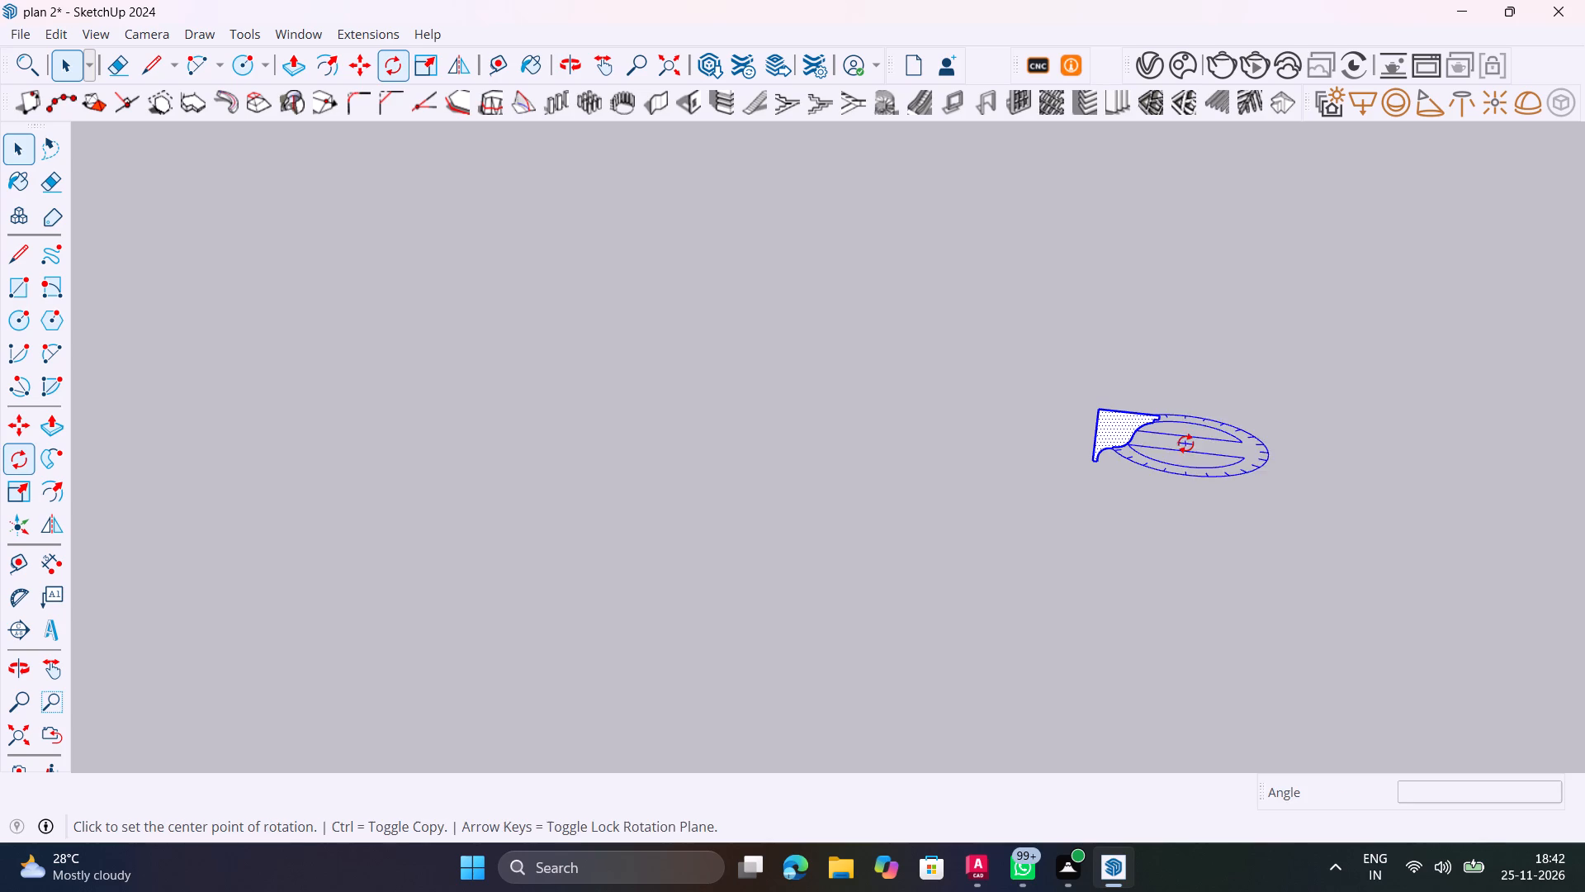
click(1085, 473)
click(1007, 425)
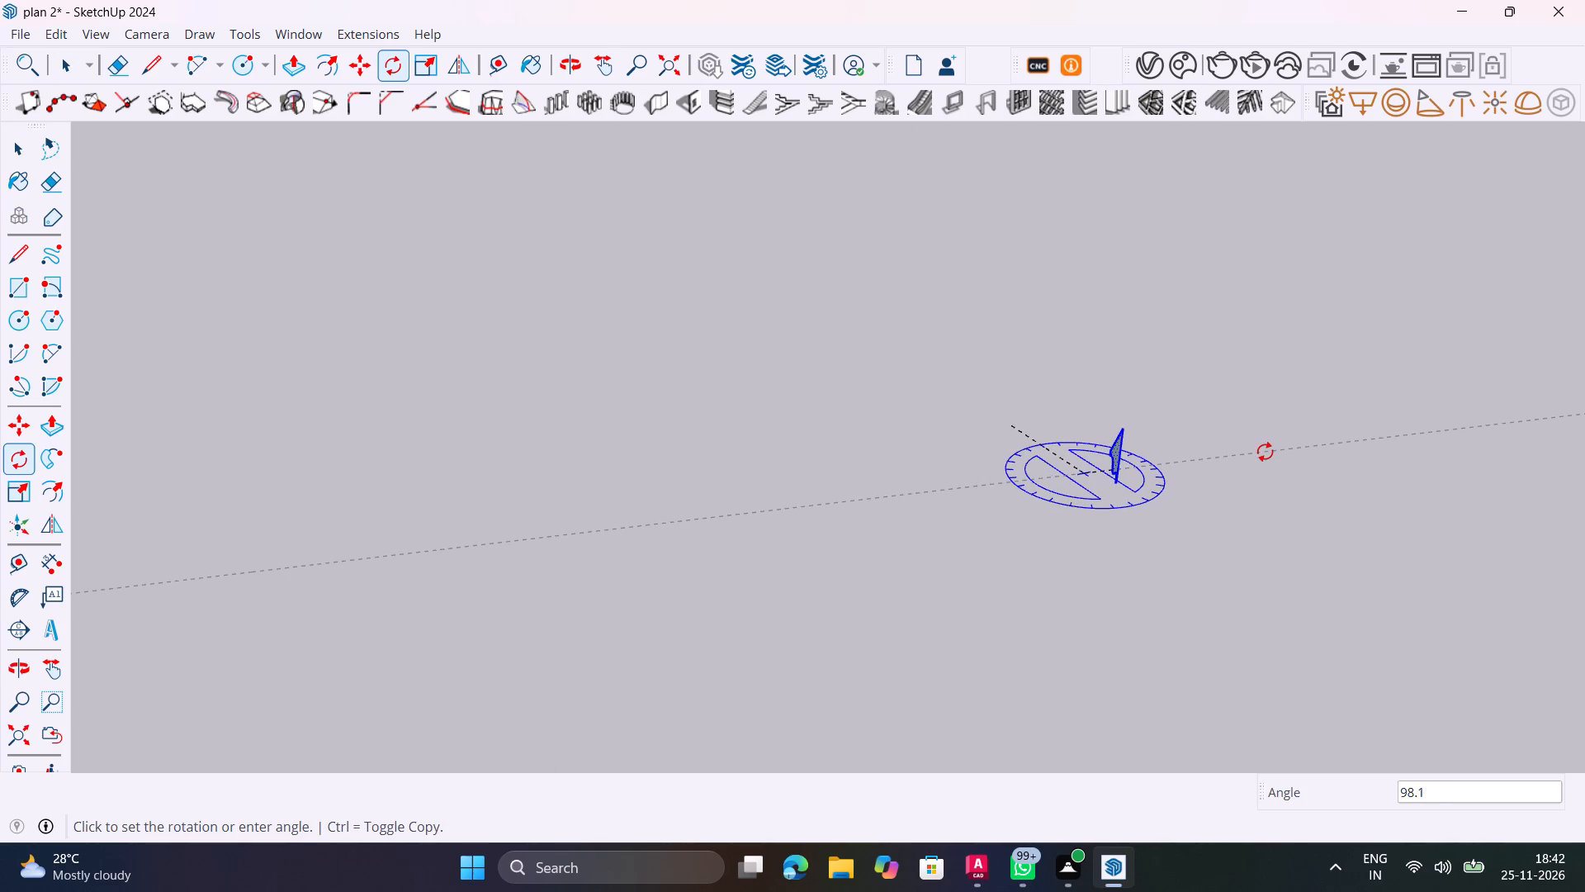
text(90)
key(Return)
key(space)
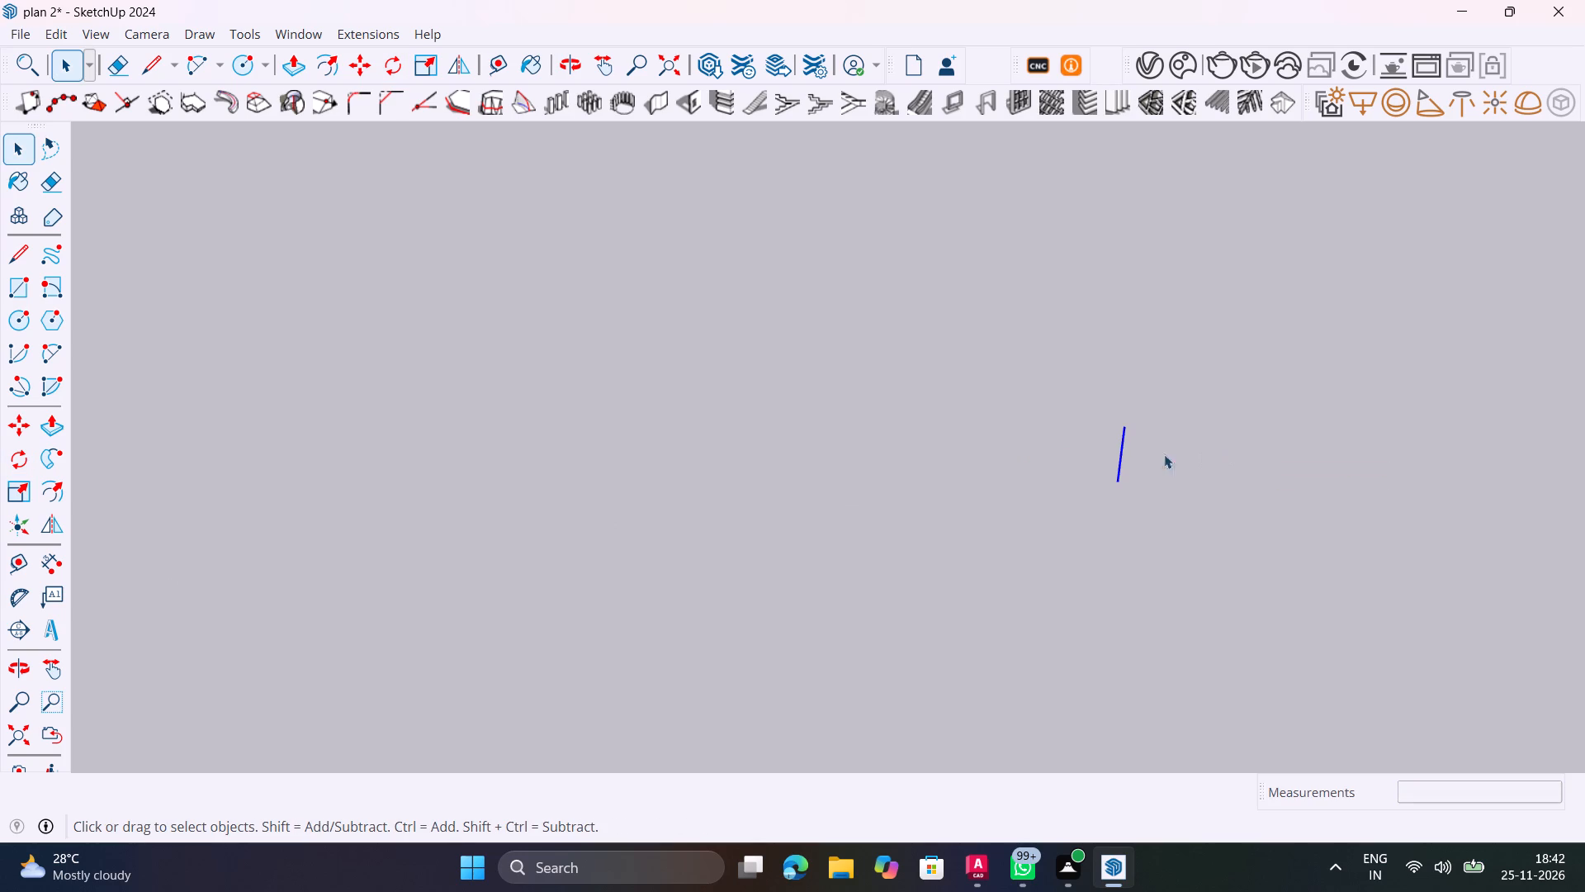
click(1150, 479)
Move the rotated crown profile face with its edges from beside the house to the outer corner of the front parapet.
middle_drag(1161, 516, 788, 519)
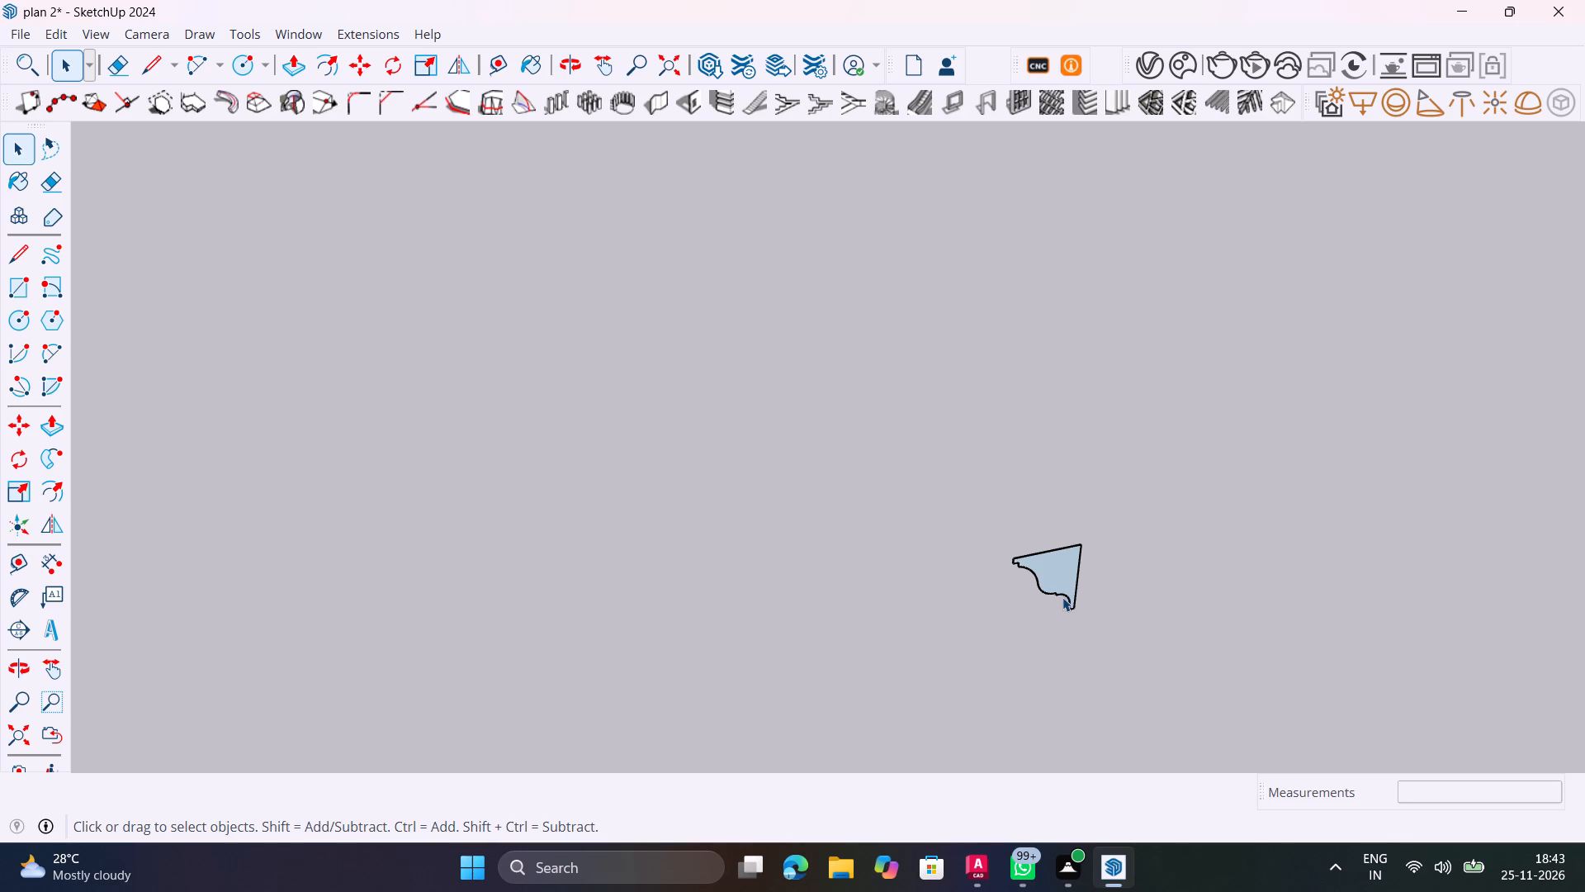
scroll(1013, 642, up, 3)
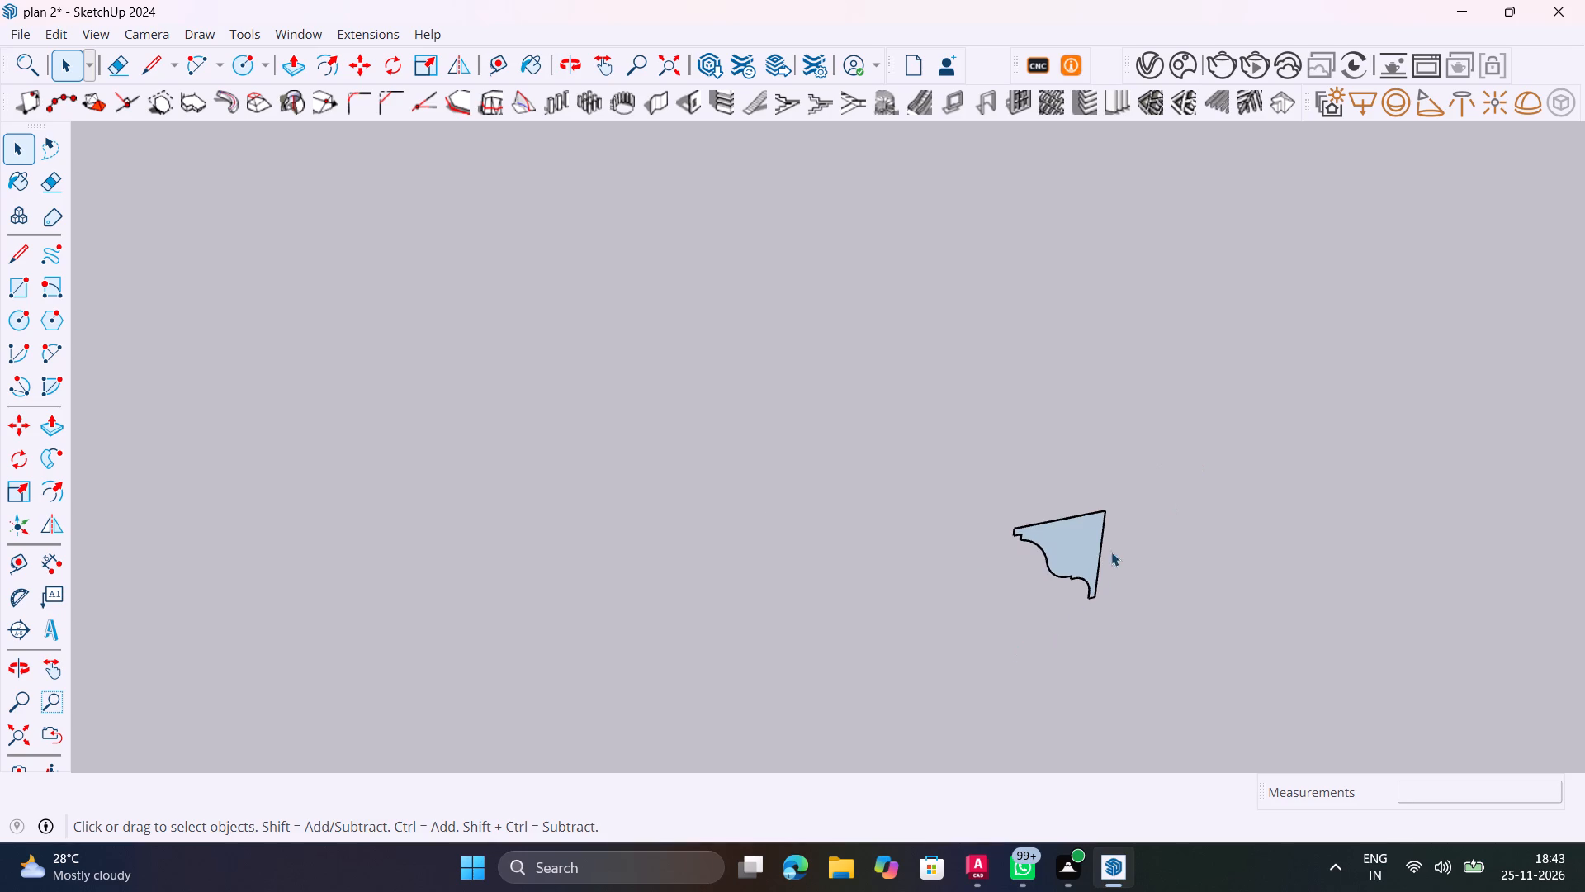
click(1101, 539)
triple_click(1082, 548)
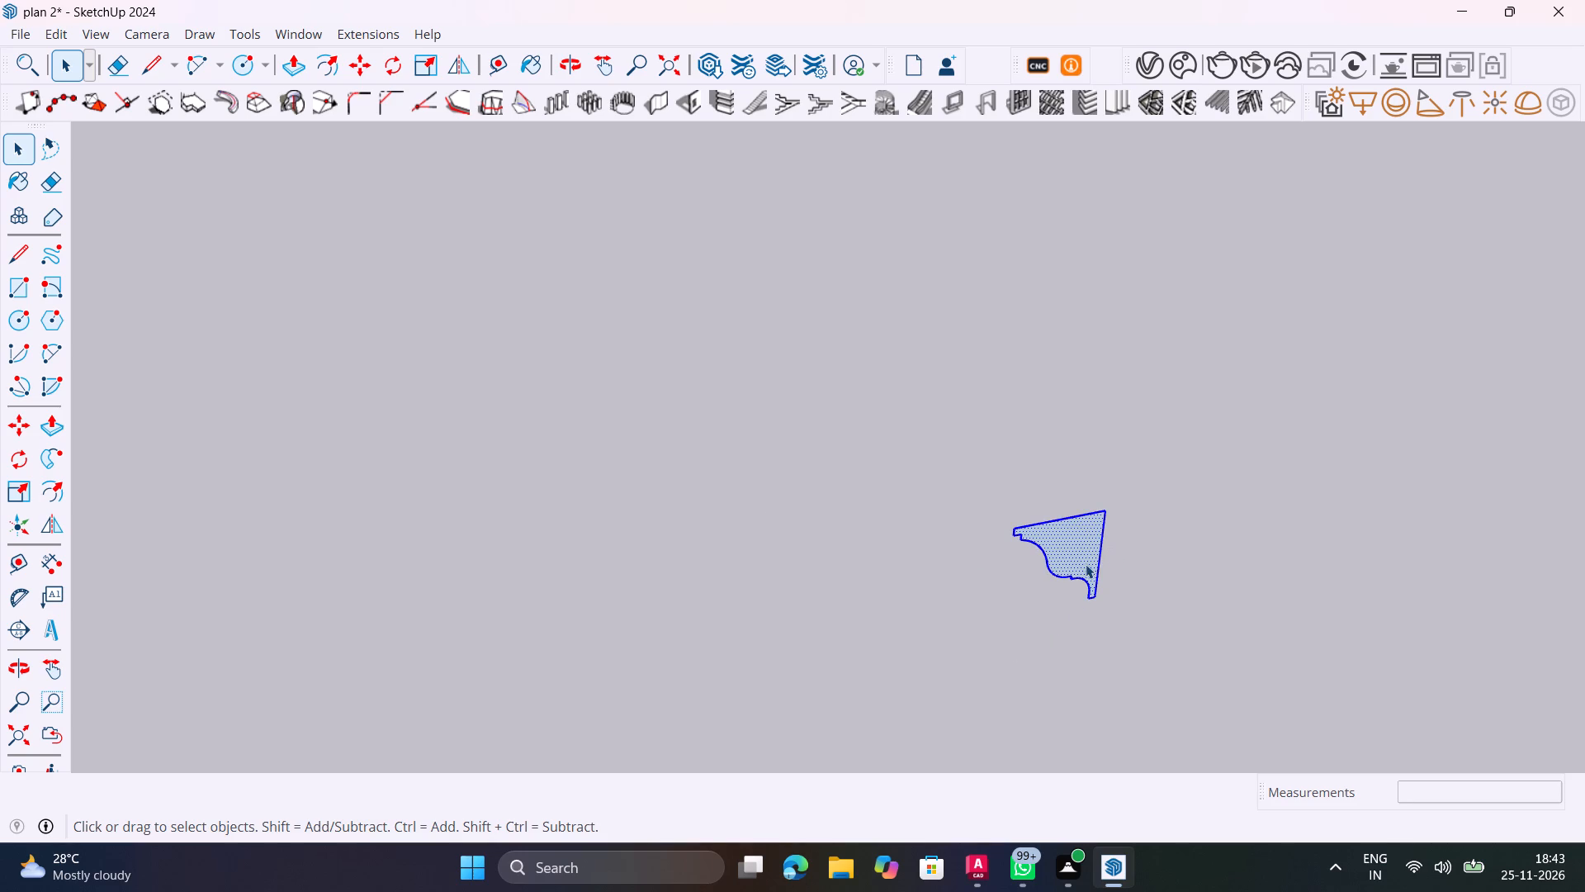
key(m)
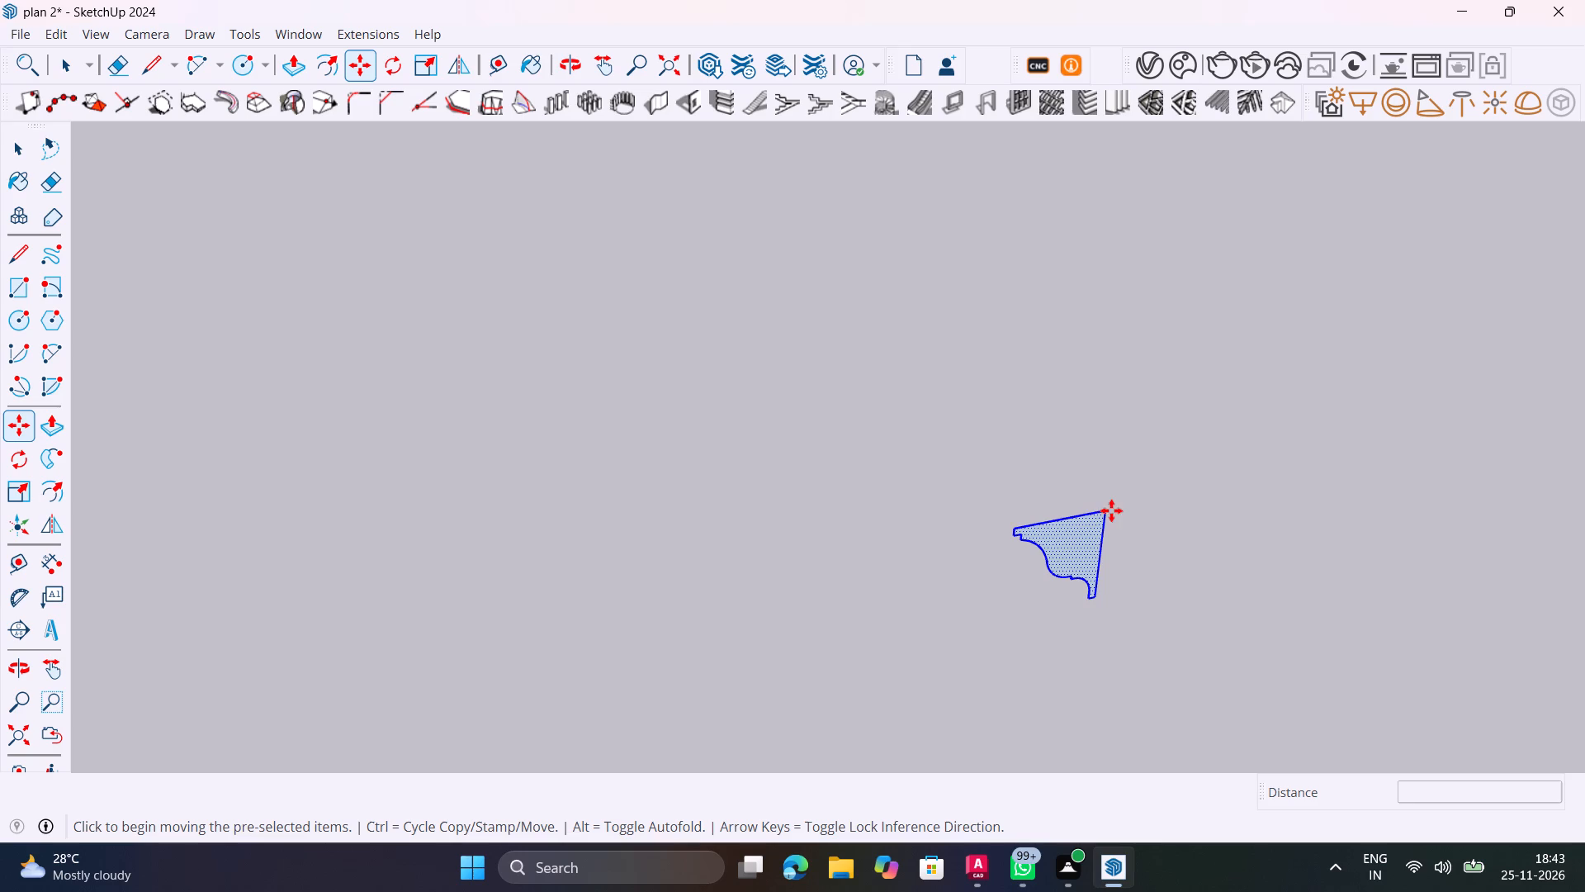
click(1101, 592)
scroll(901, 588, down, 14)
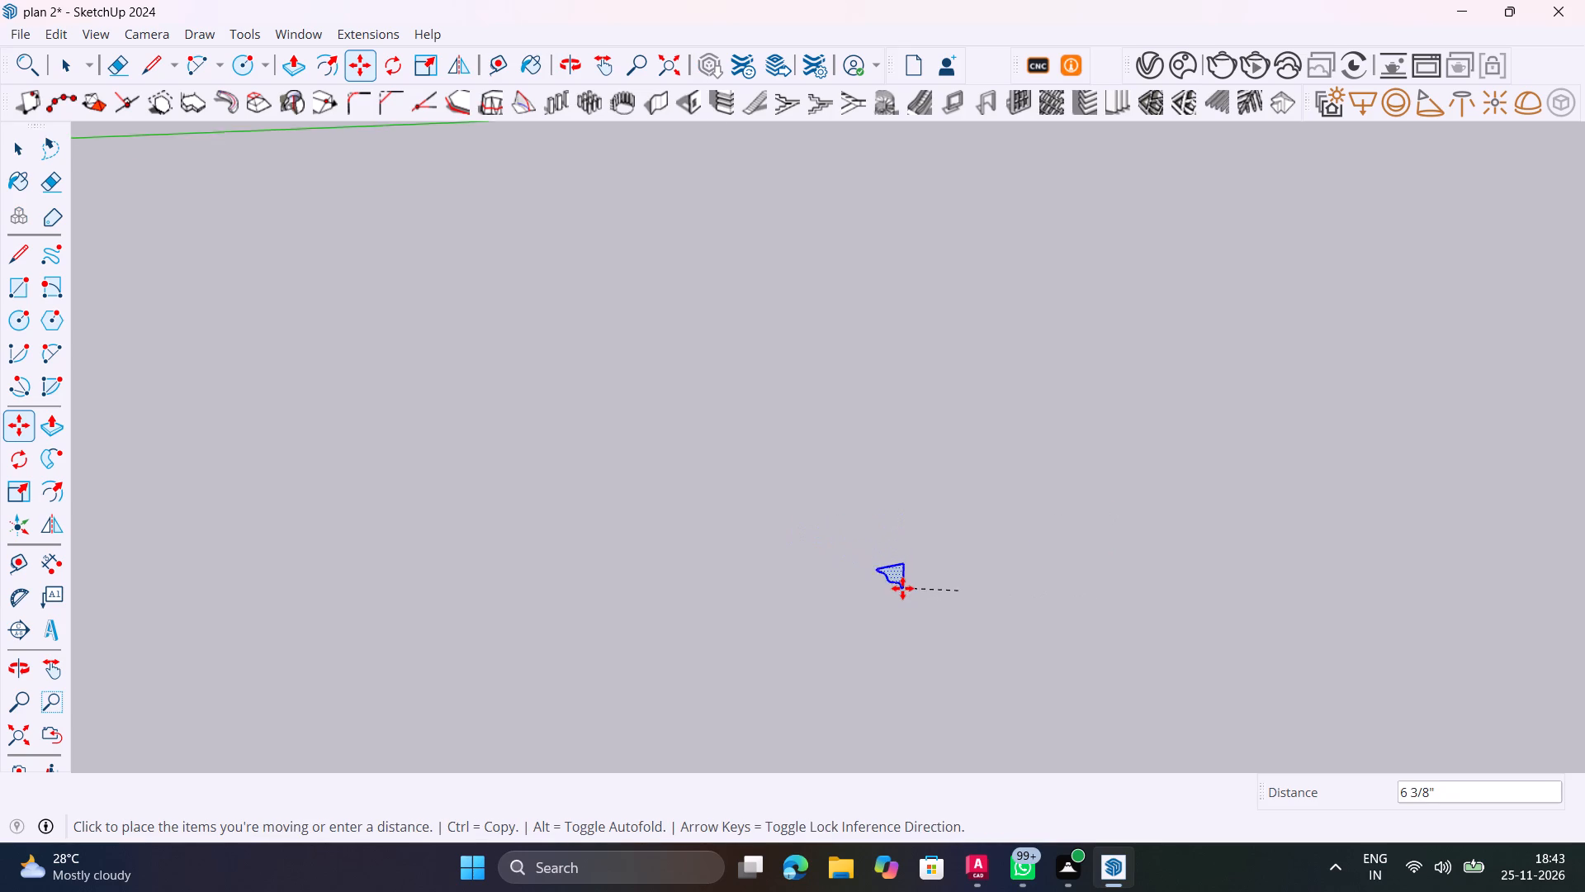
scroll(902, 588, down, 20)
scroll(902, 588, down, 11)
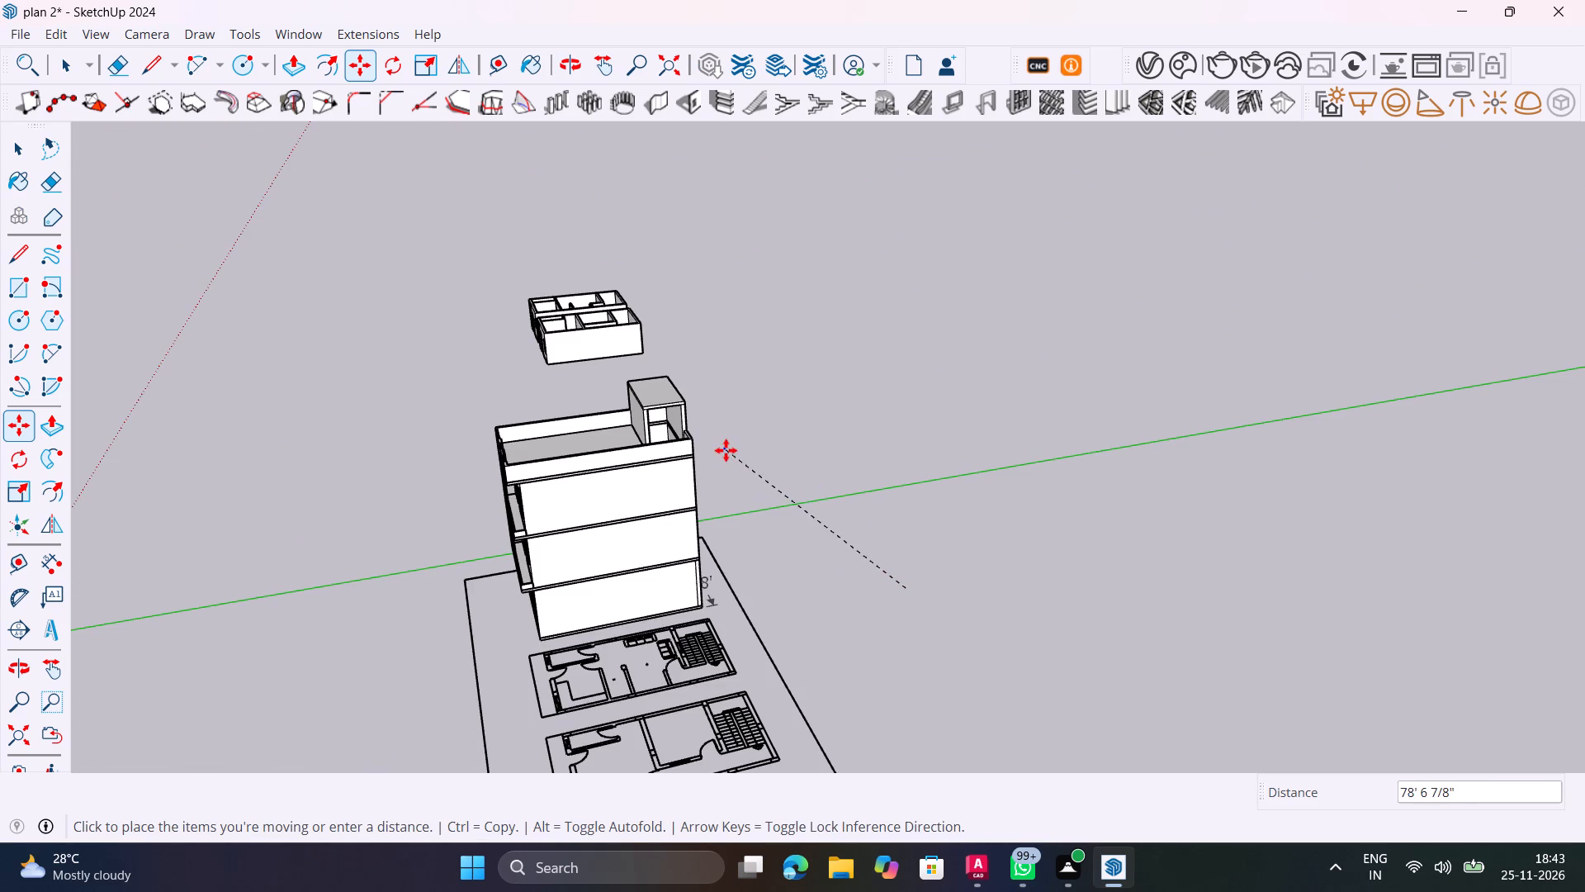
middle_drag(693, 469, 1037, 501)
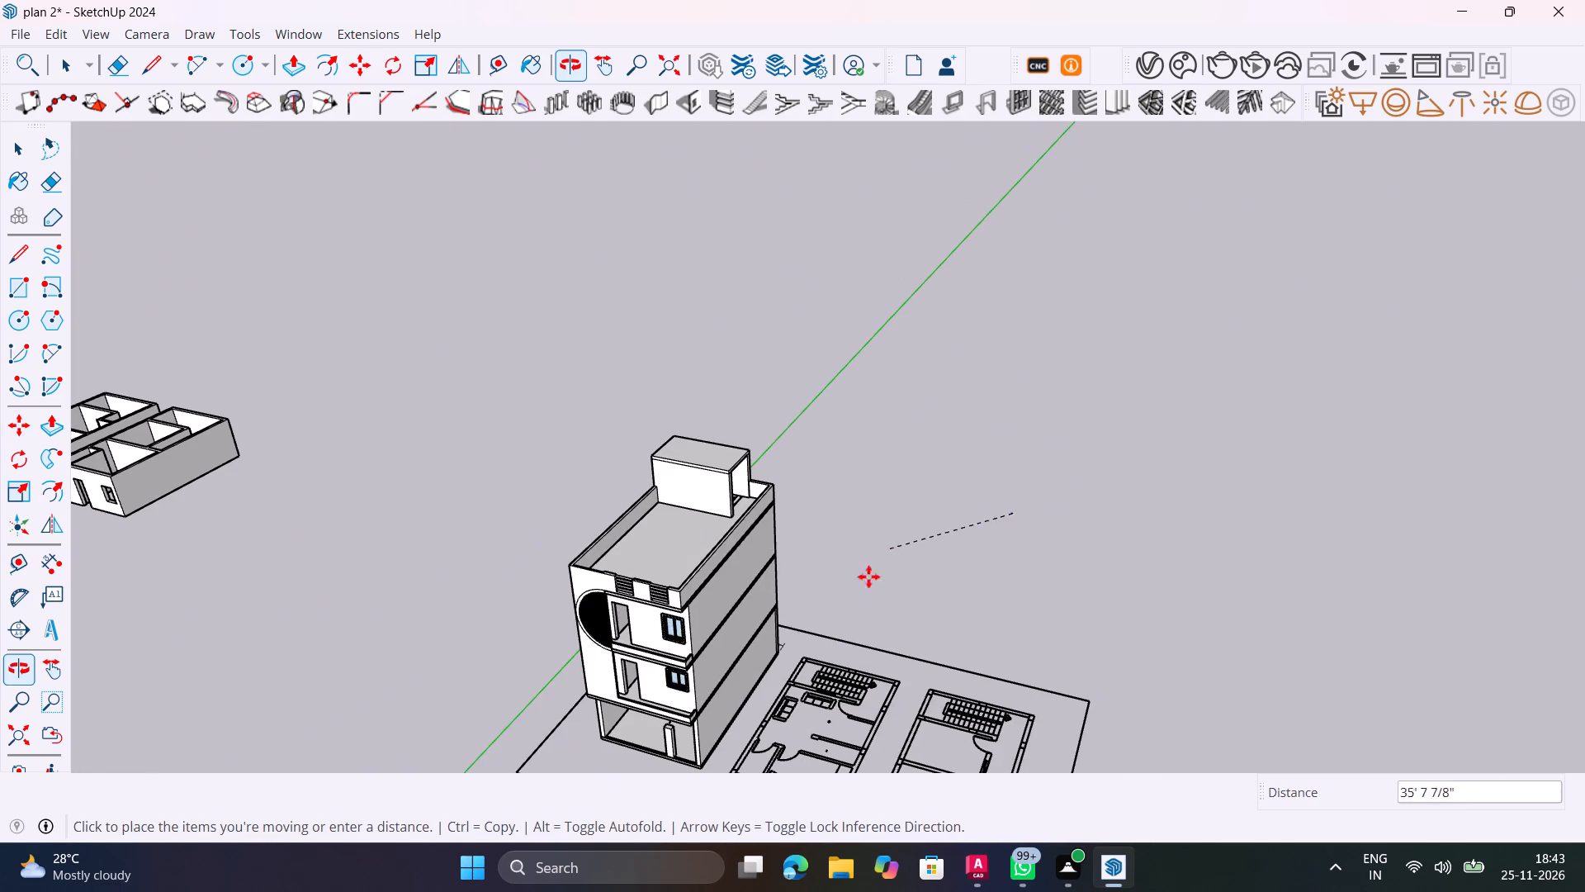
scroll(636, 608, up, 20)
scroll(636, 608, up, 5)
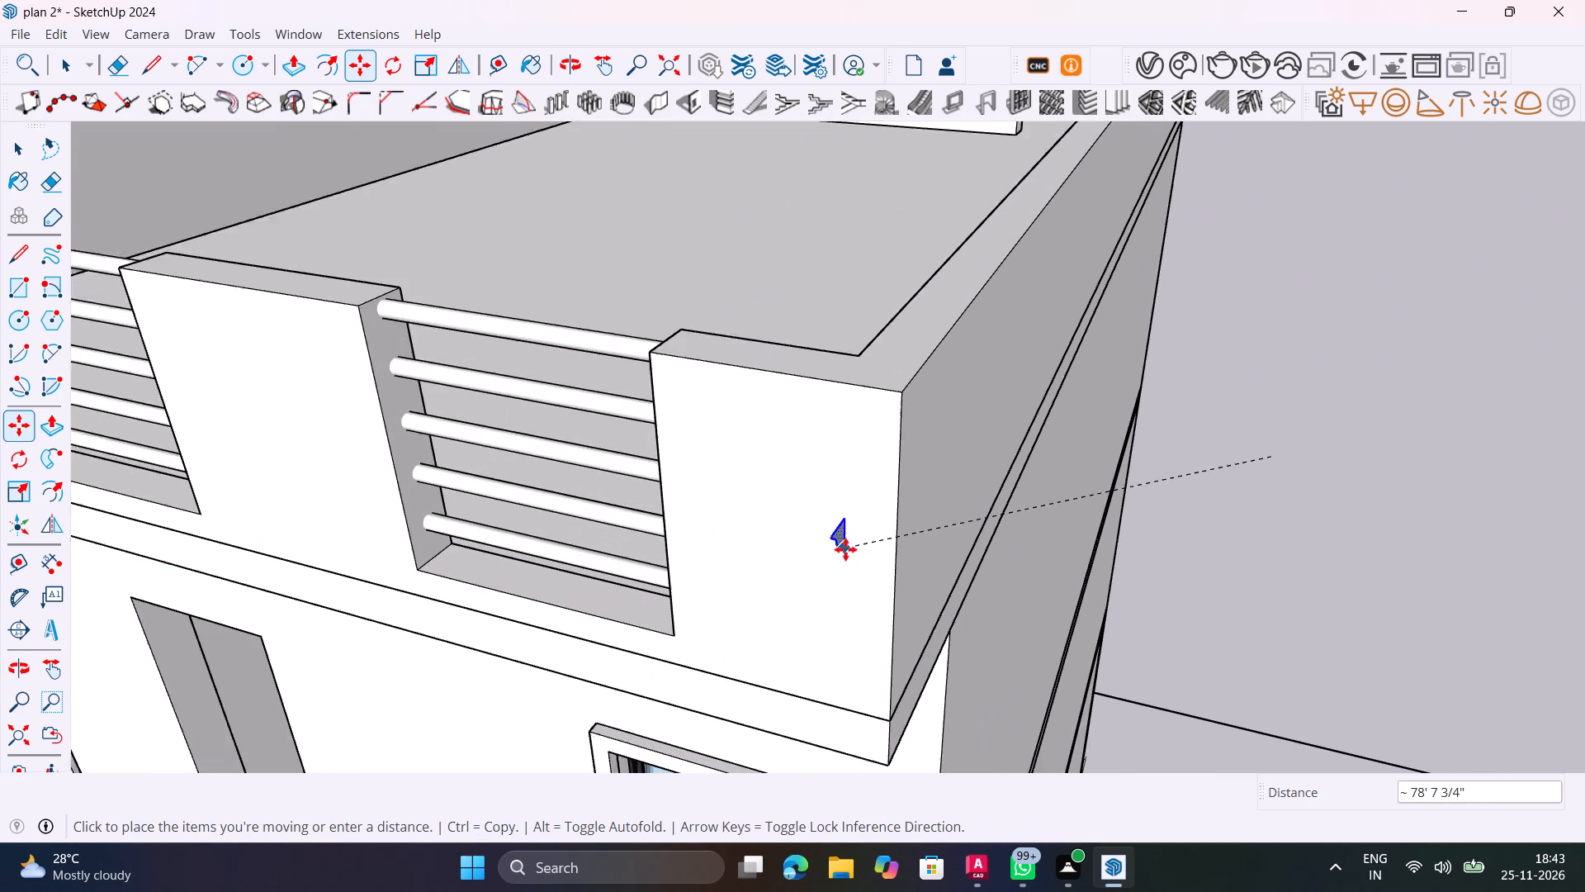
scroll(845, 549, up, 7)
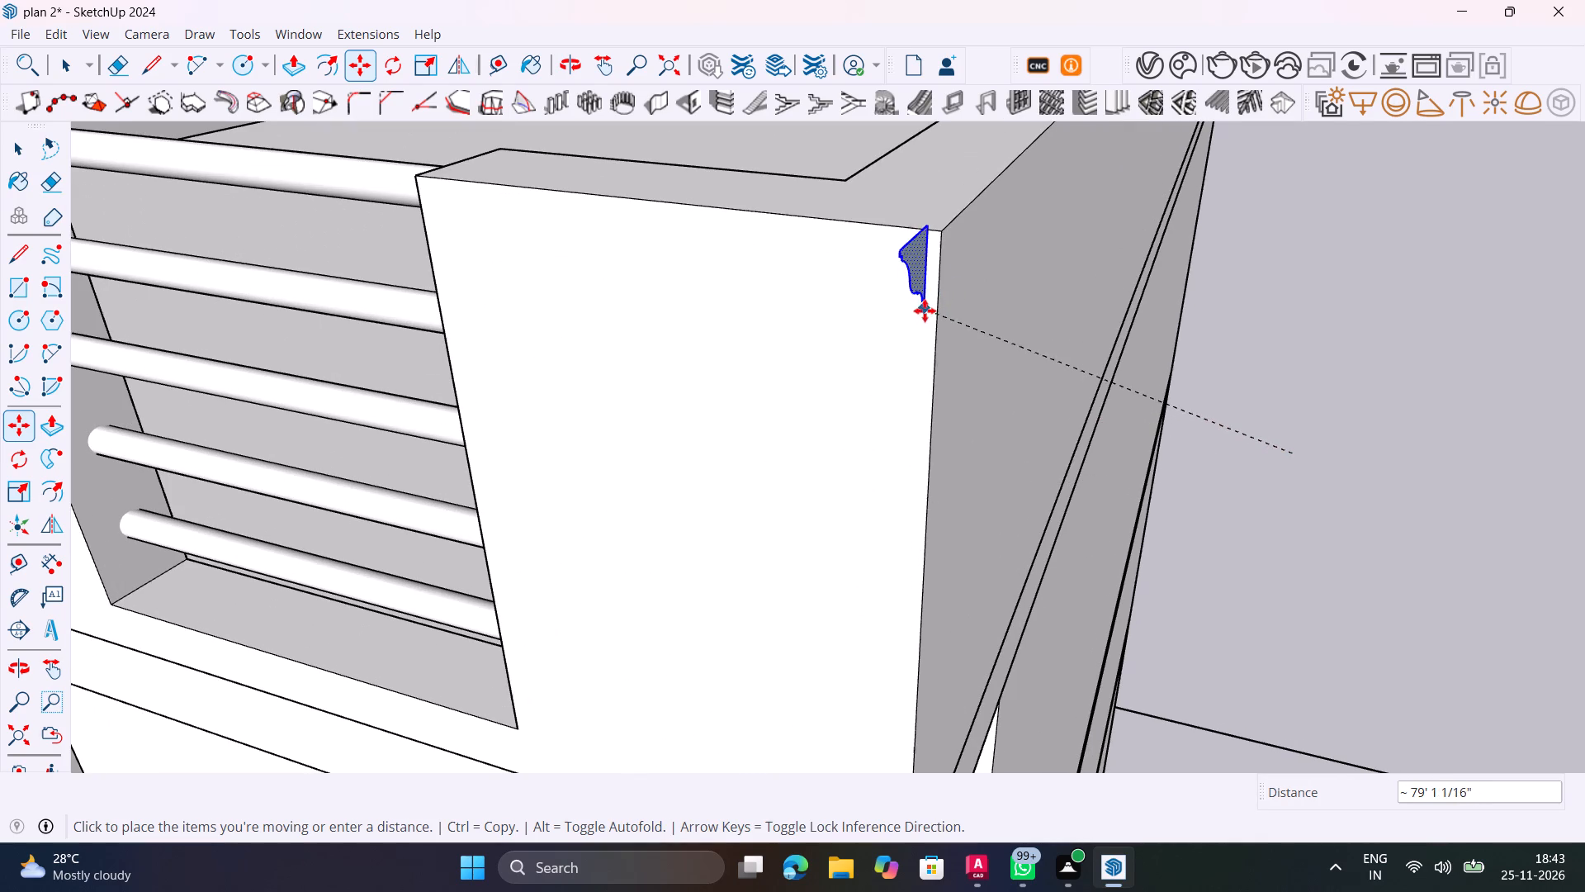
middle_drag(923, 320, 953, 330)
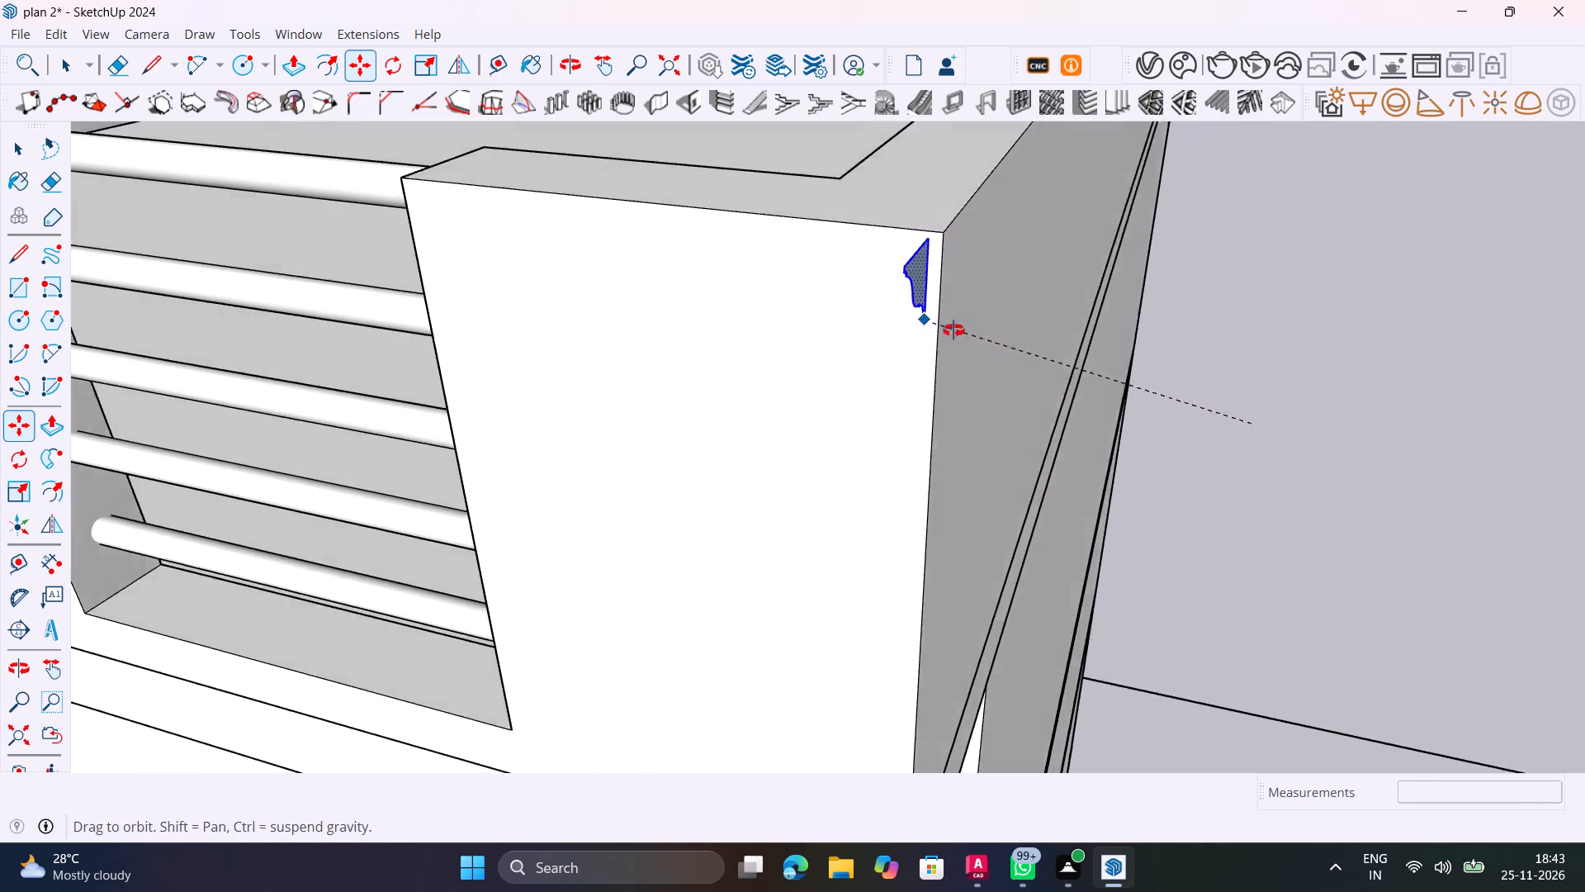
middle_drag(953, 330, 1272, 337)
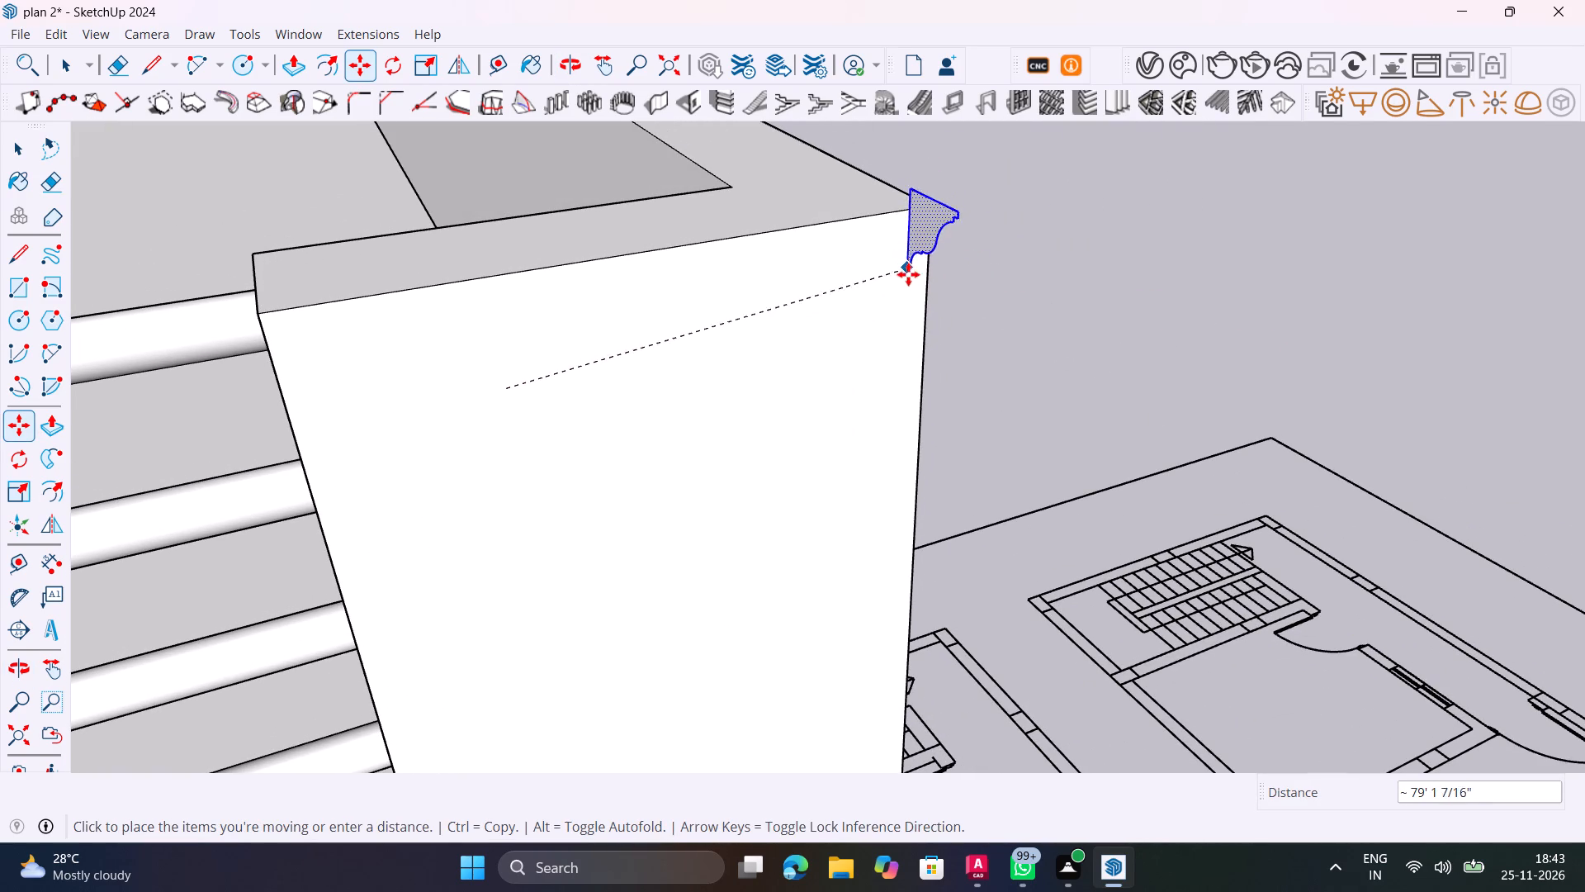
click(911, 292)
Move the crown profile face about 1/2" so its top back corner meets the front parapet's outer top corner.
middle_drag(931, 364, 224, 422)
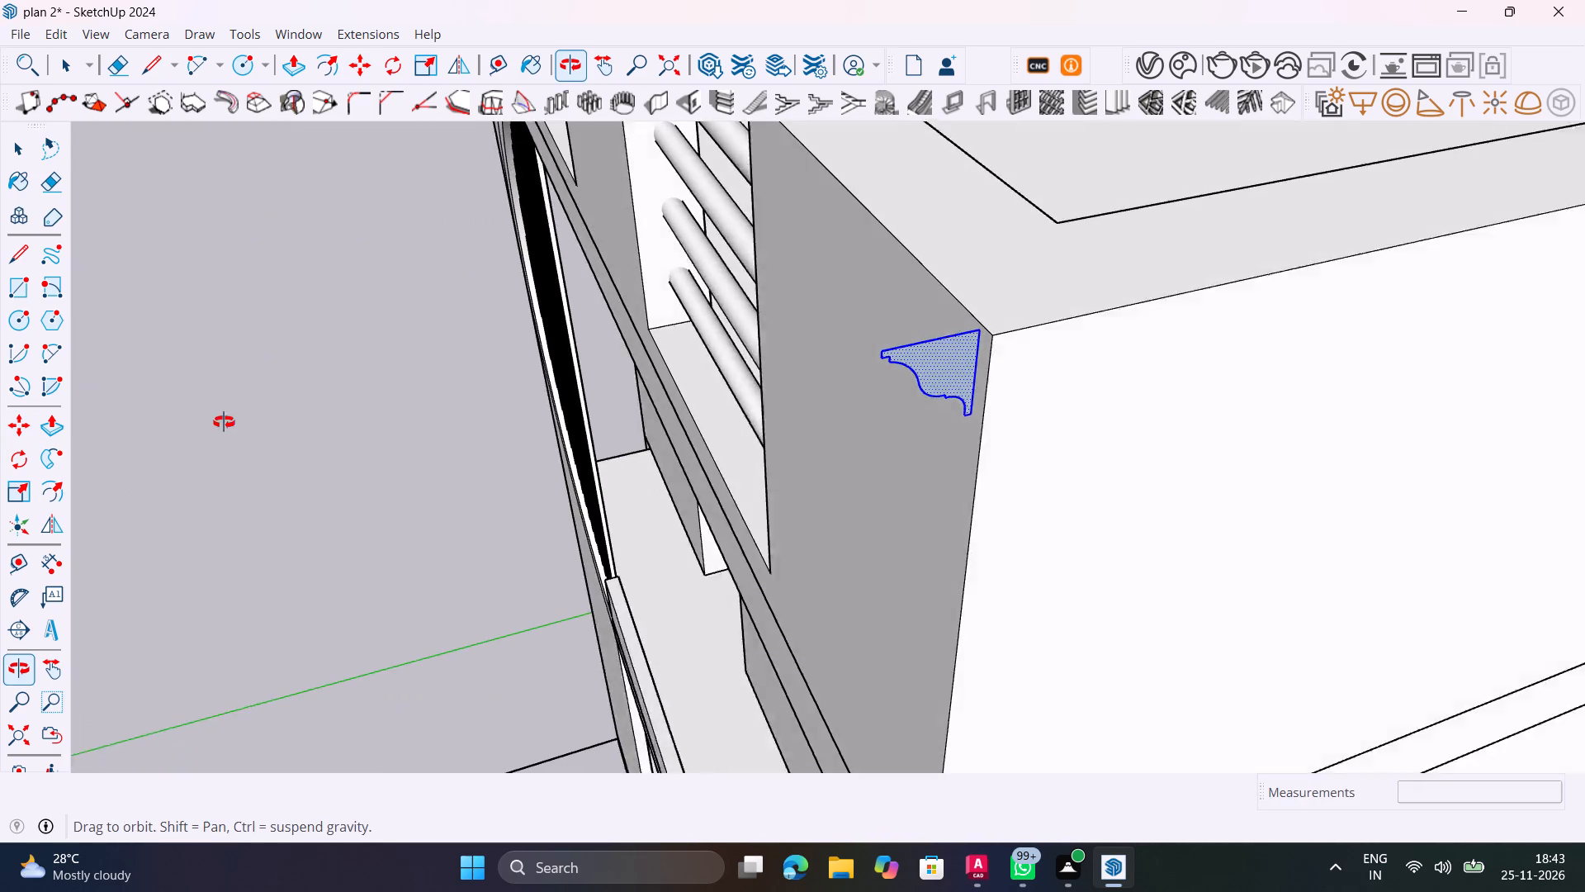
middle_drag(224, 422, 204, 422)
key(space)
scroll(970, 339, up, 11)
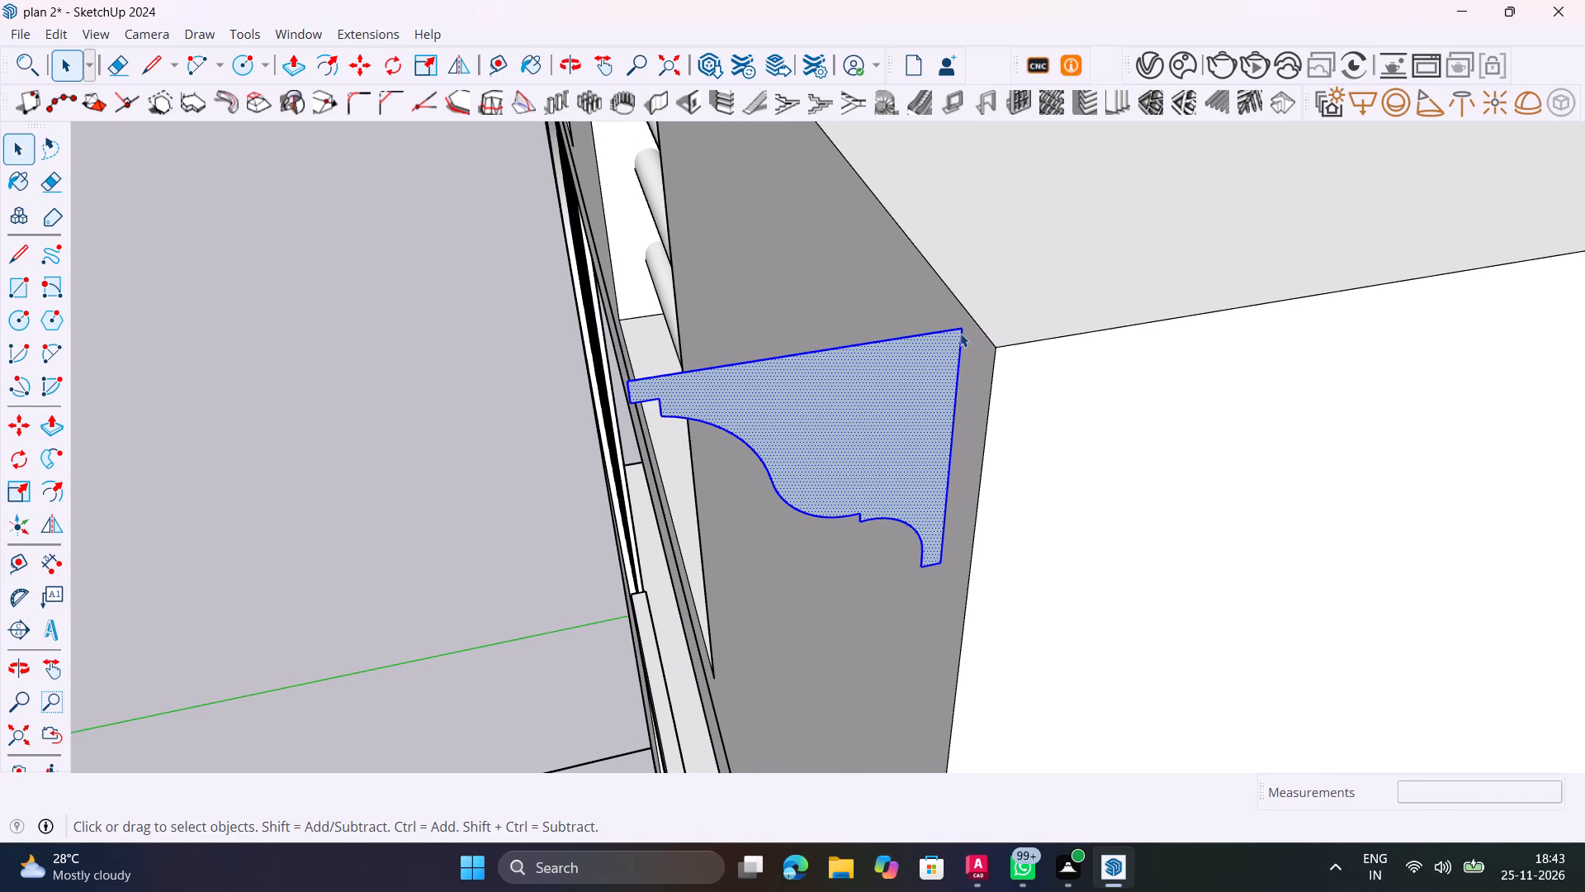
key(m)
click(960, 333)
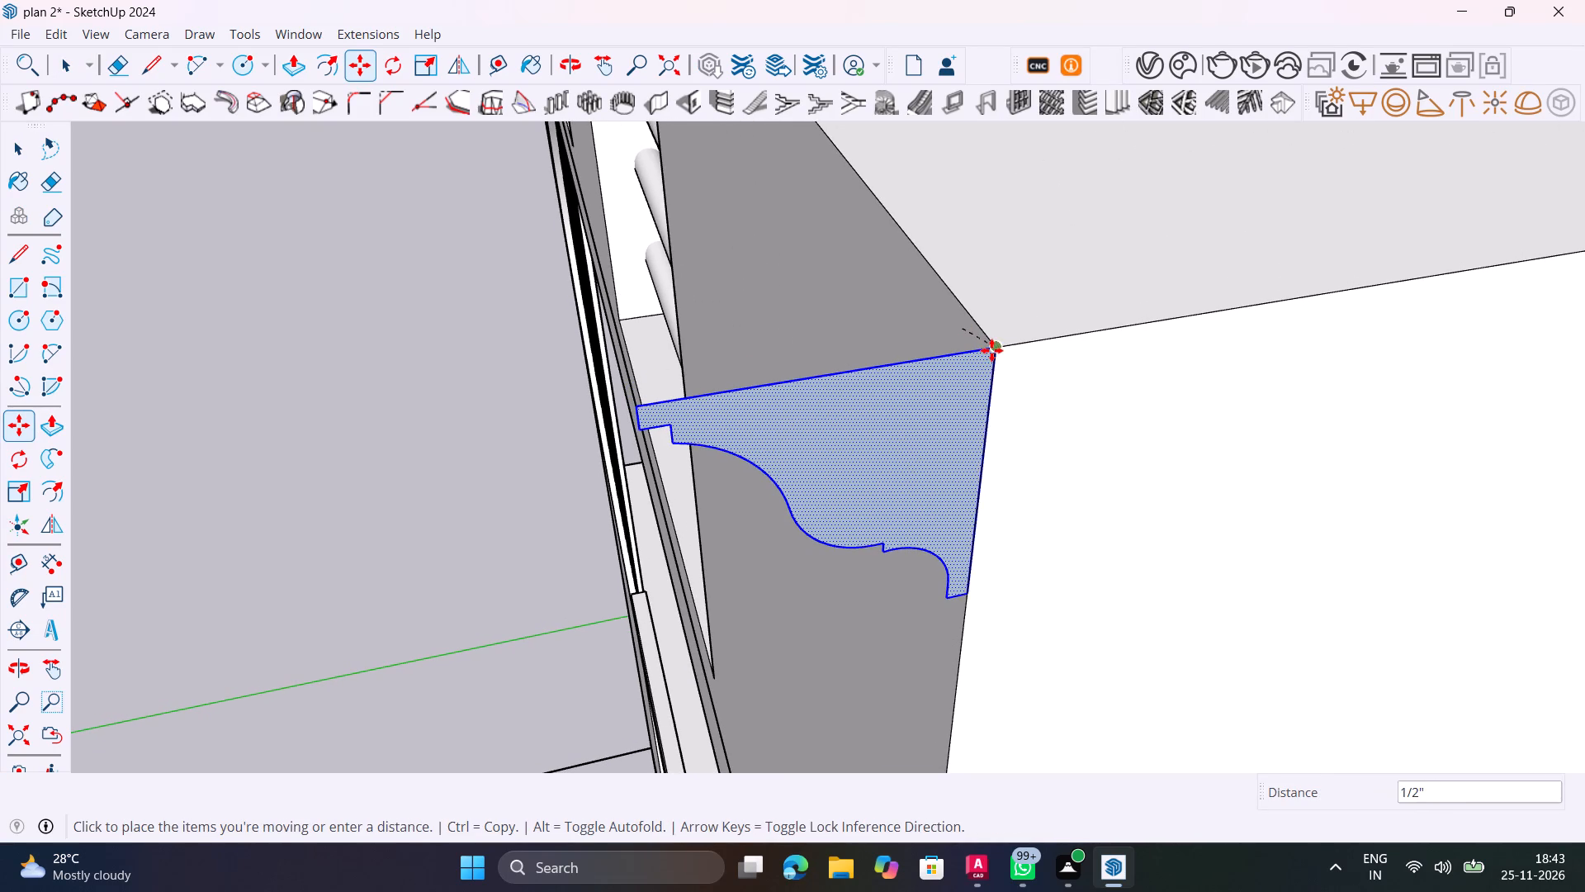
click(995, 348)
Weld the front parapet's outer top edges and the edges outlining both railing openings into one path.
middle_drag(955, 409, 1584, 435)
scroll(1584, 435, up, 1)
scroll(1525, 406, down, 5)
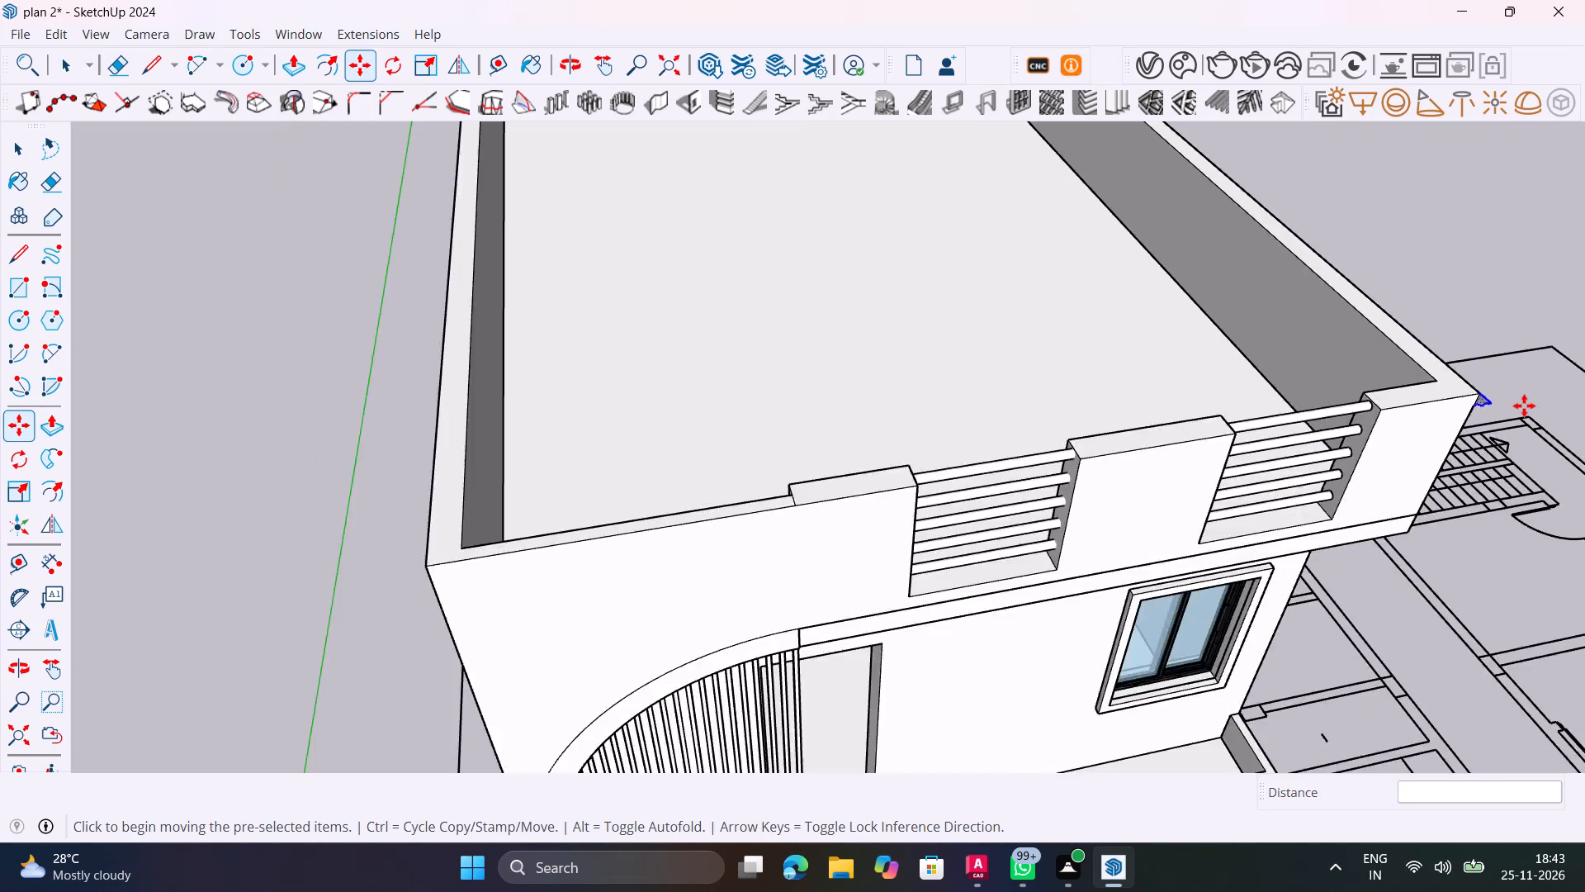
scroll(1524, 406, down, 7)
key(space)
scroll(1505, 404, up, 20)
scroll(1505, 404, up, 5)
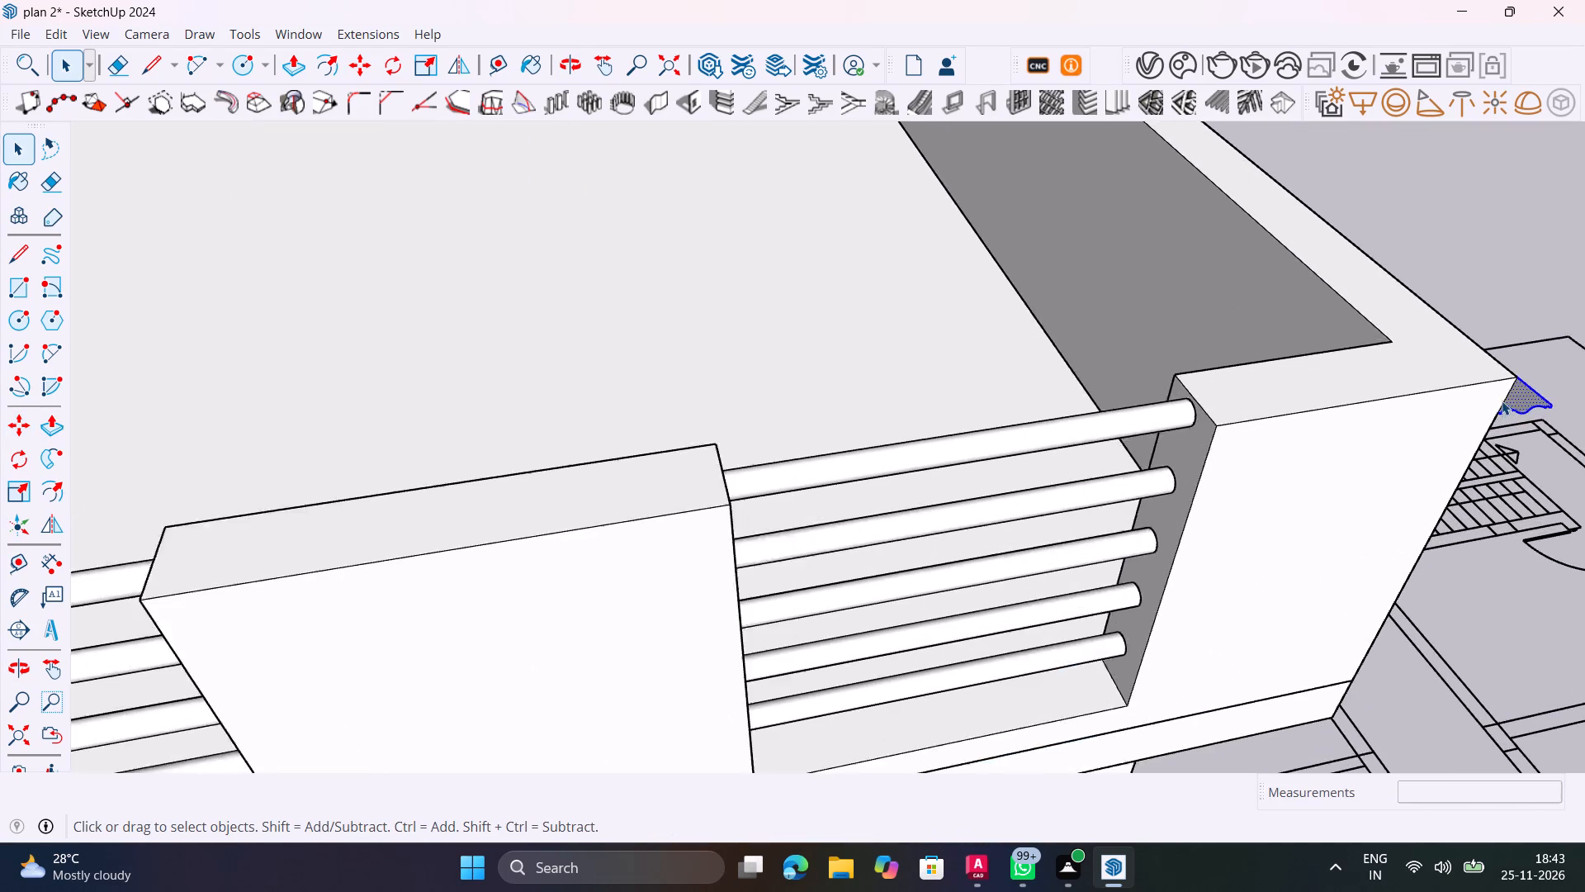
scroll(1502, 401, up, 2)
click(1435, 382)
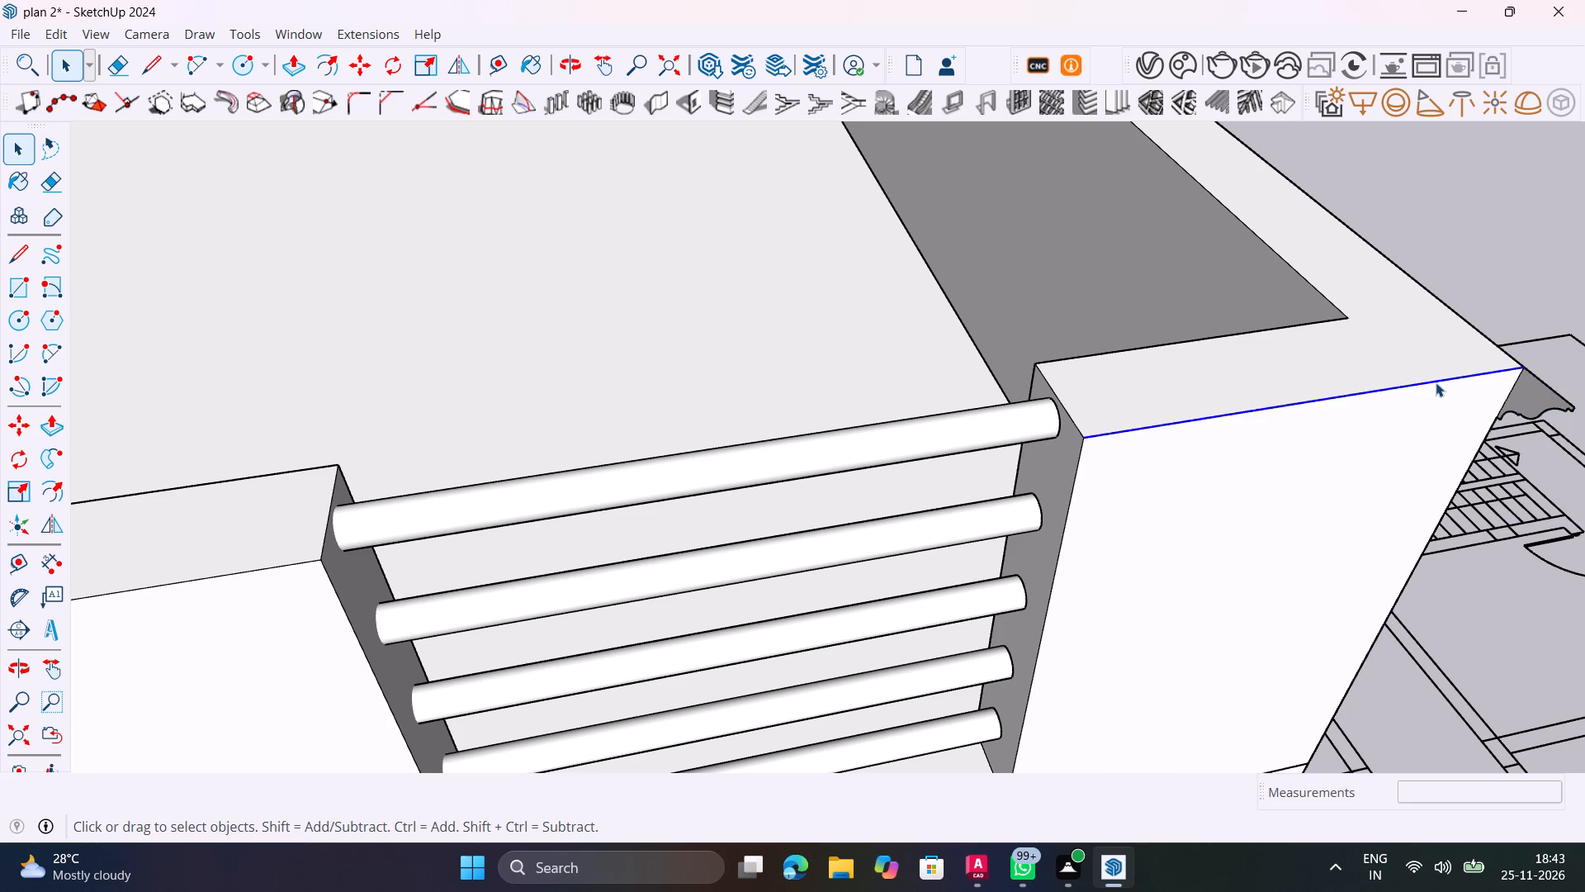
scroll(1436, 382, down, 11)
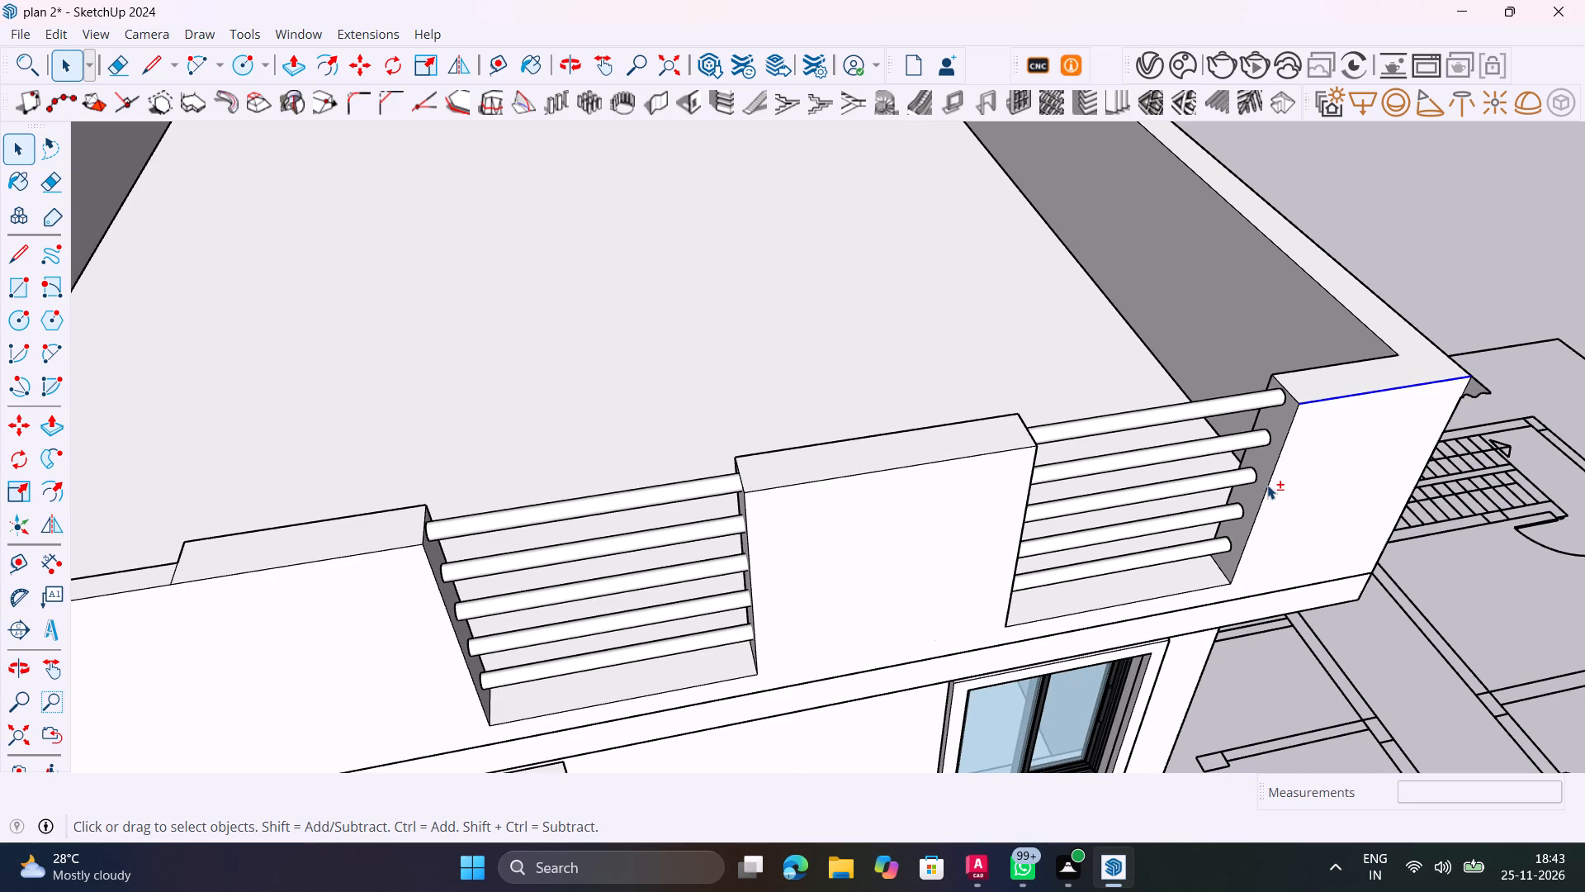
shift+click(1267, 485)
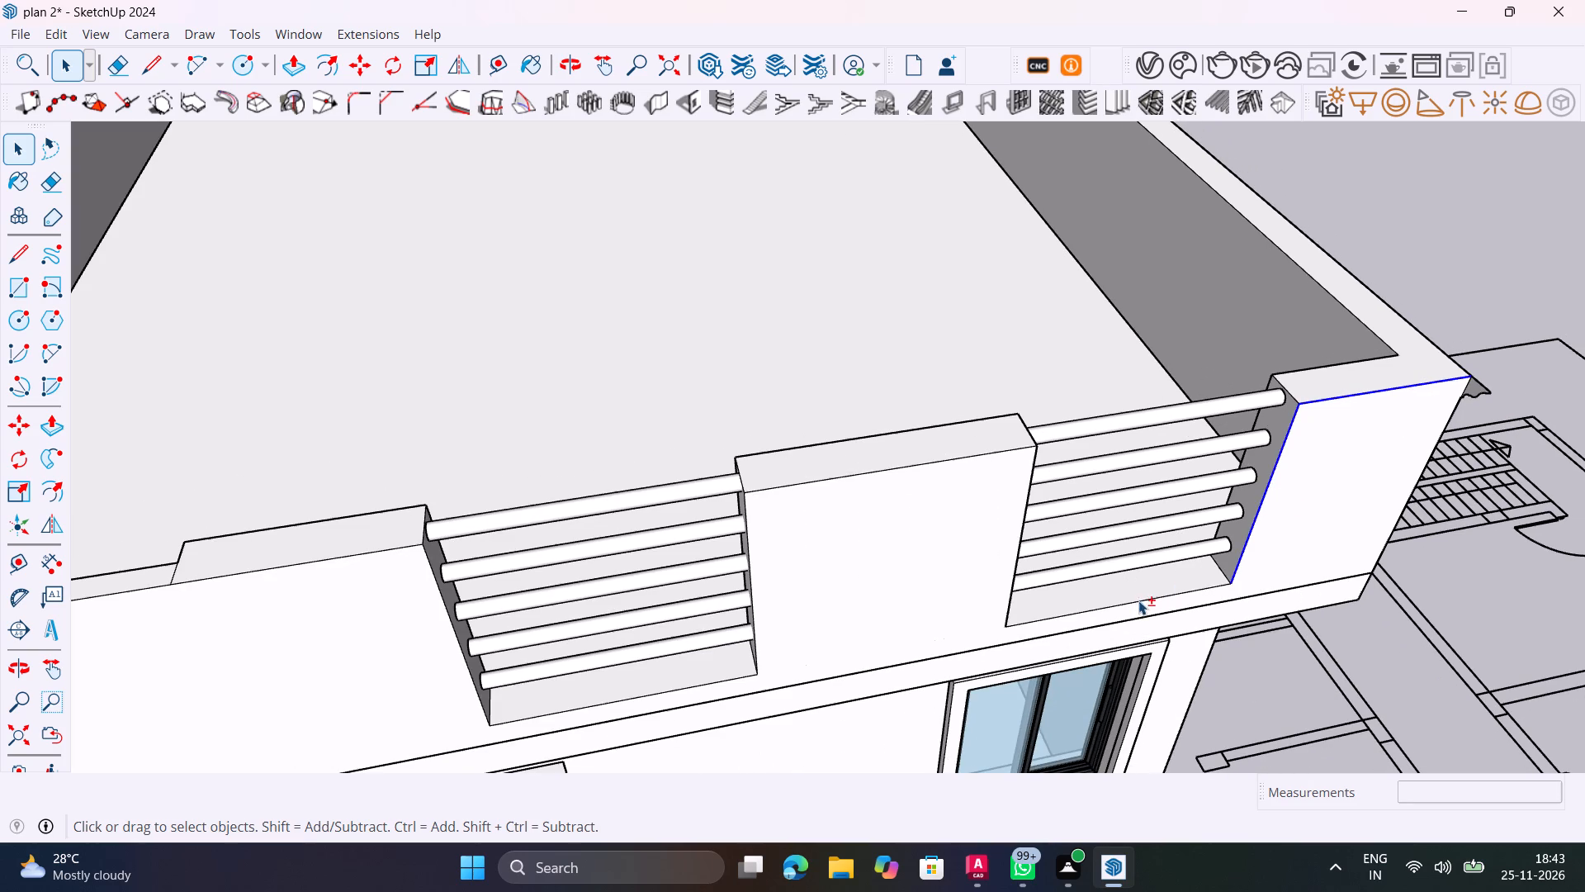
shift+click(1139, 600)
shift+click(1019, 540)
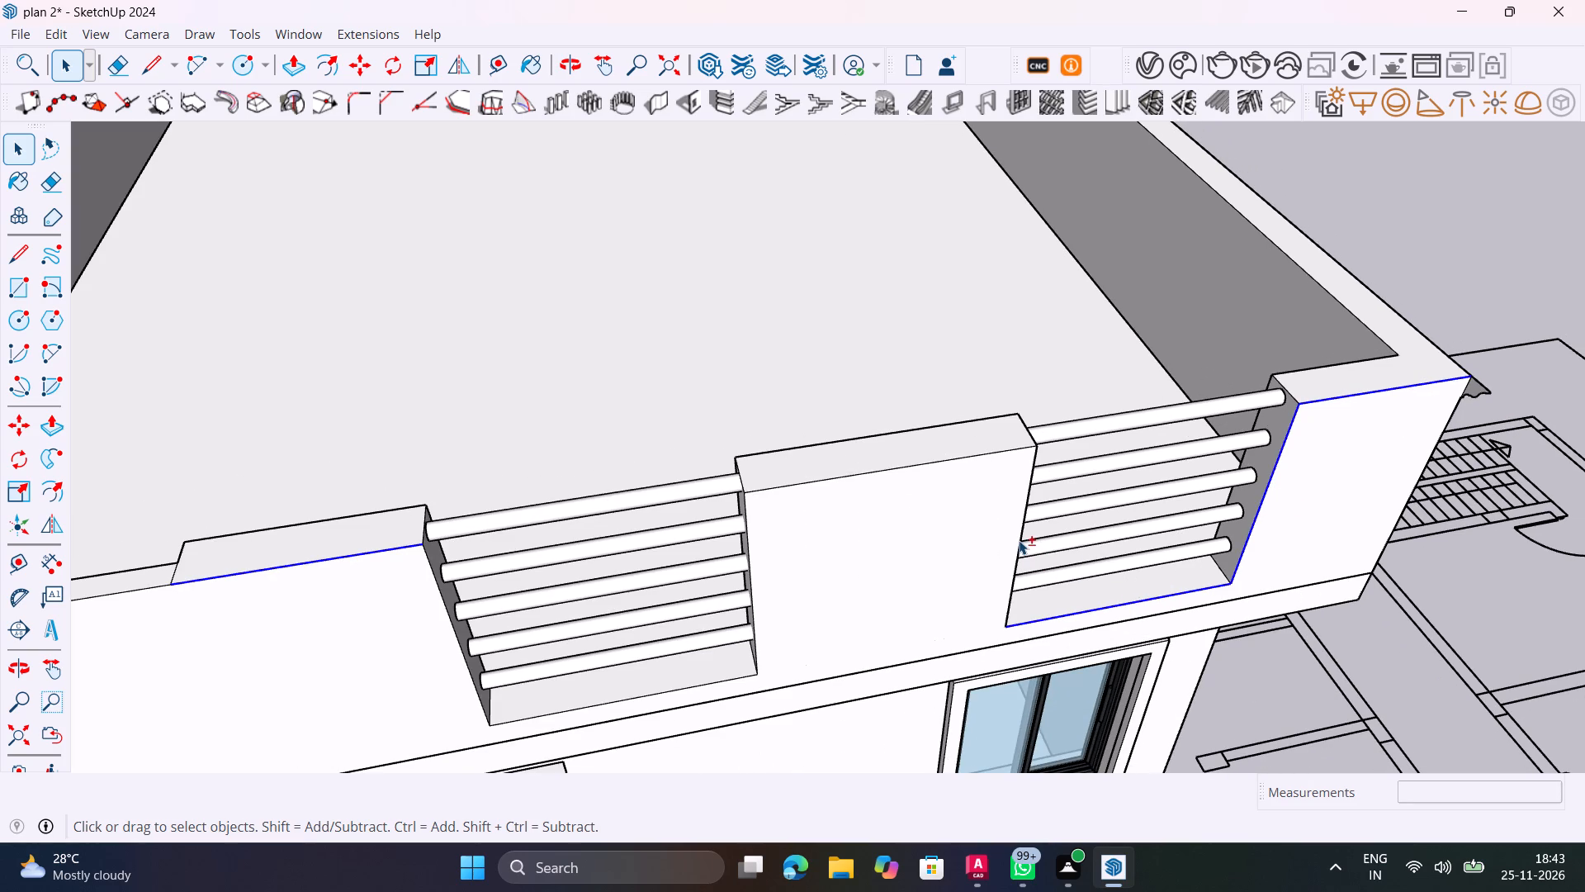
shift+click(1005, 450)
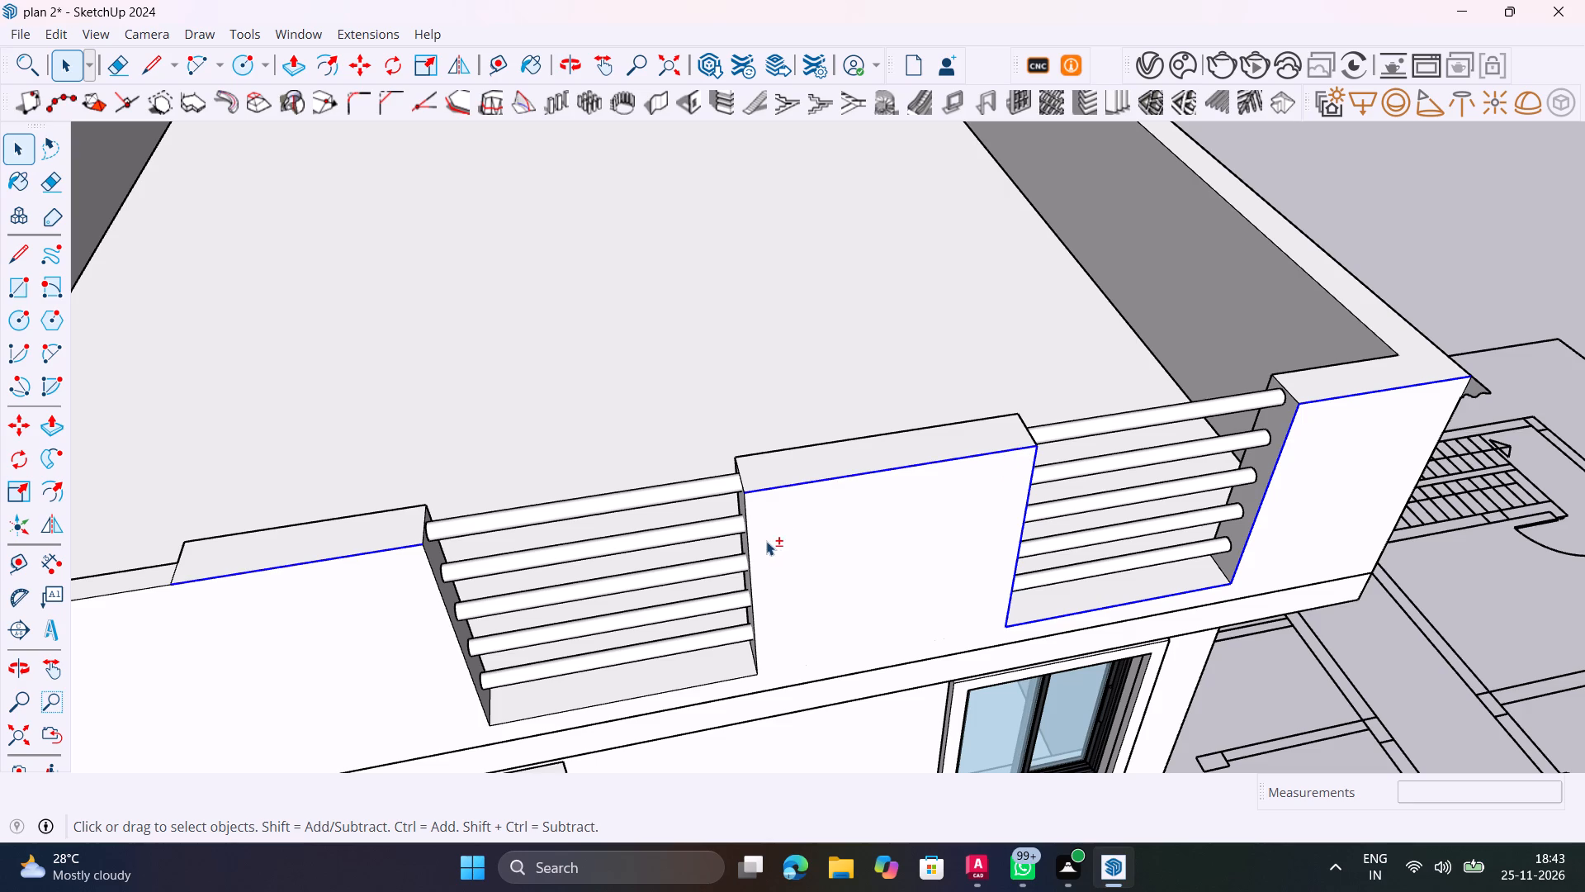
shift+click(752, 581)
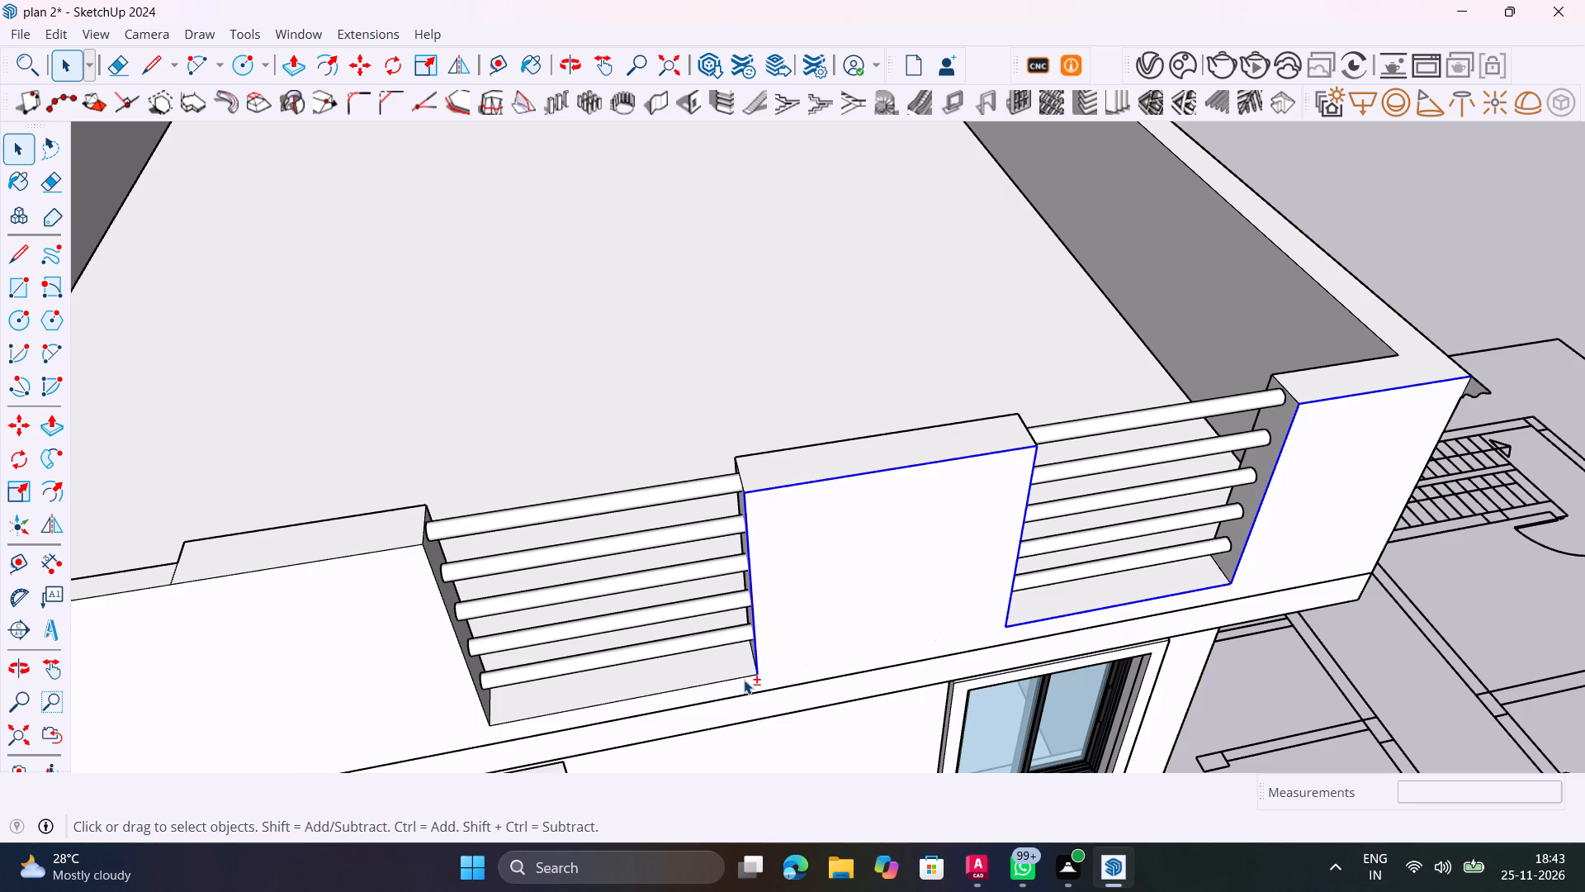
shift+click(744, 680)
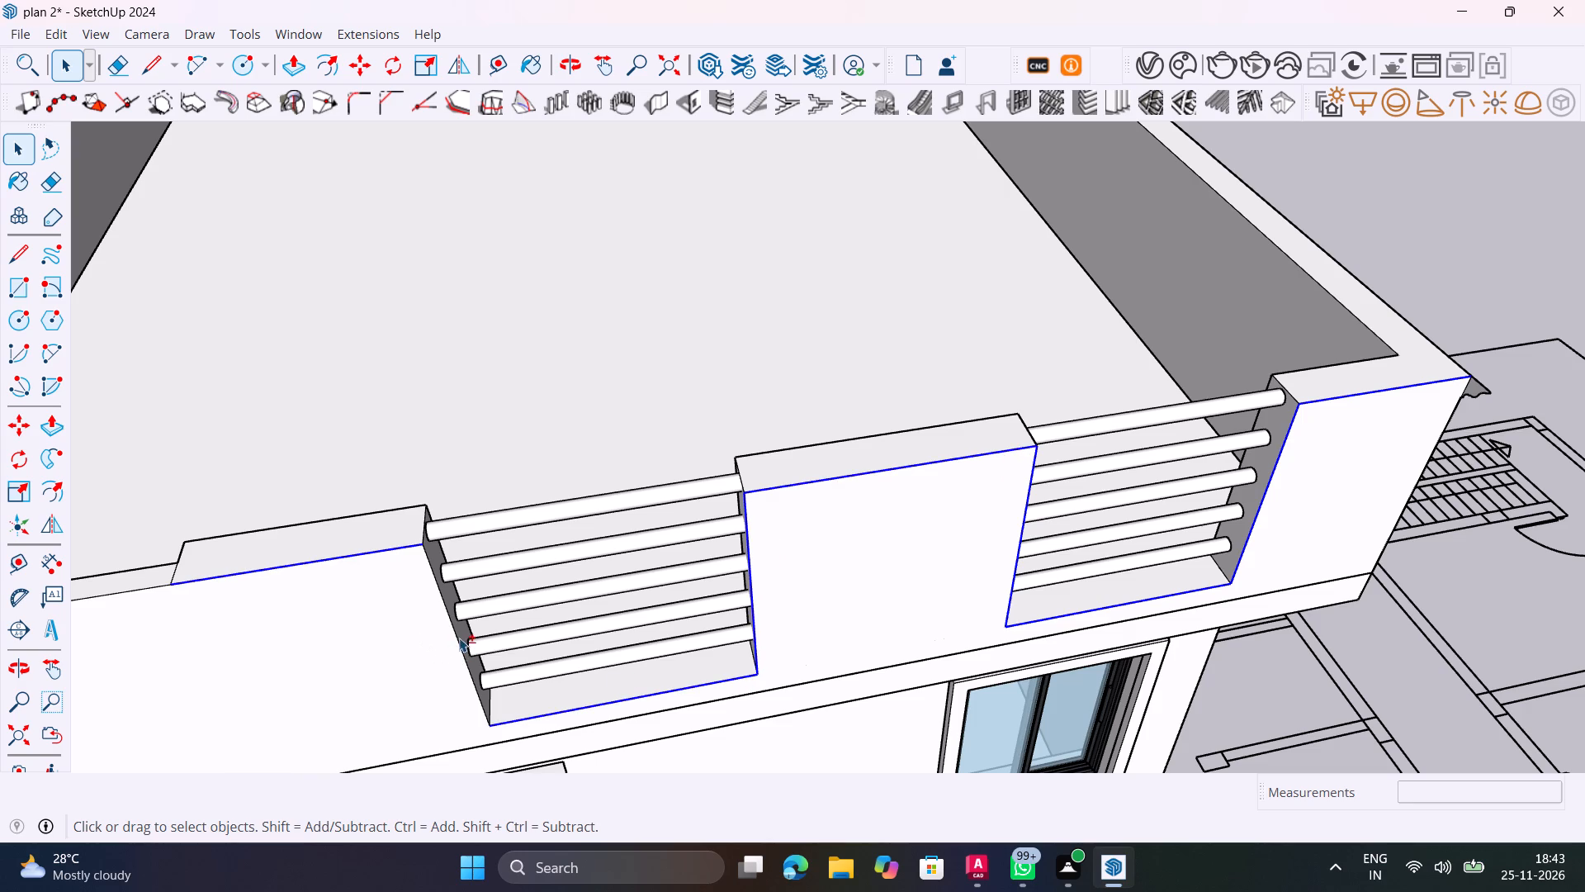
shift+click(457, 641)
shift+click(410, 546)
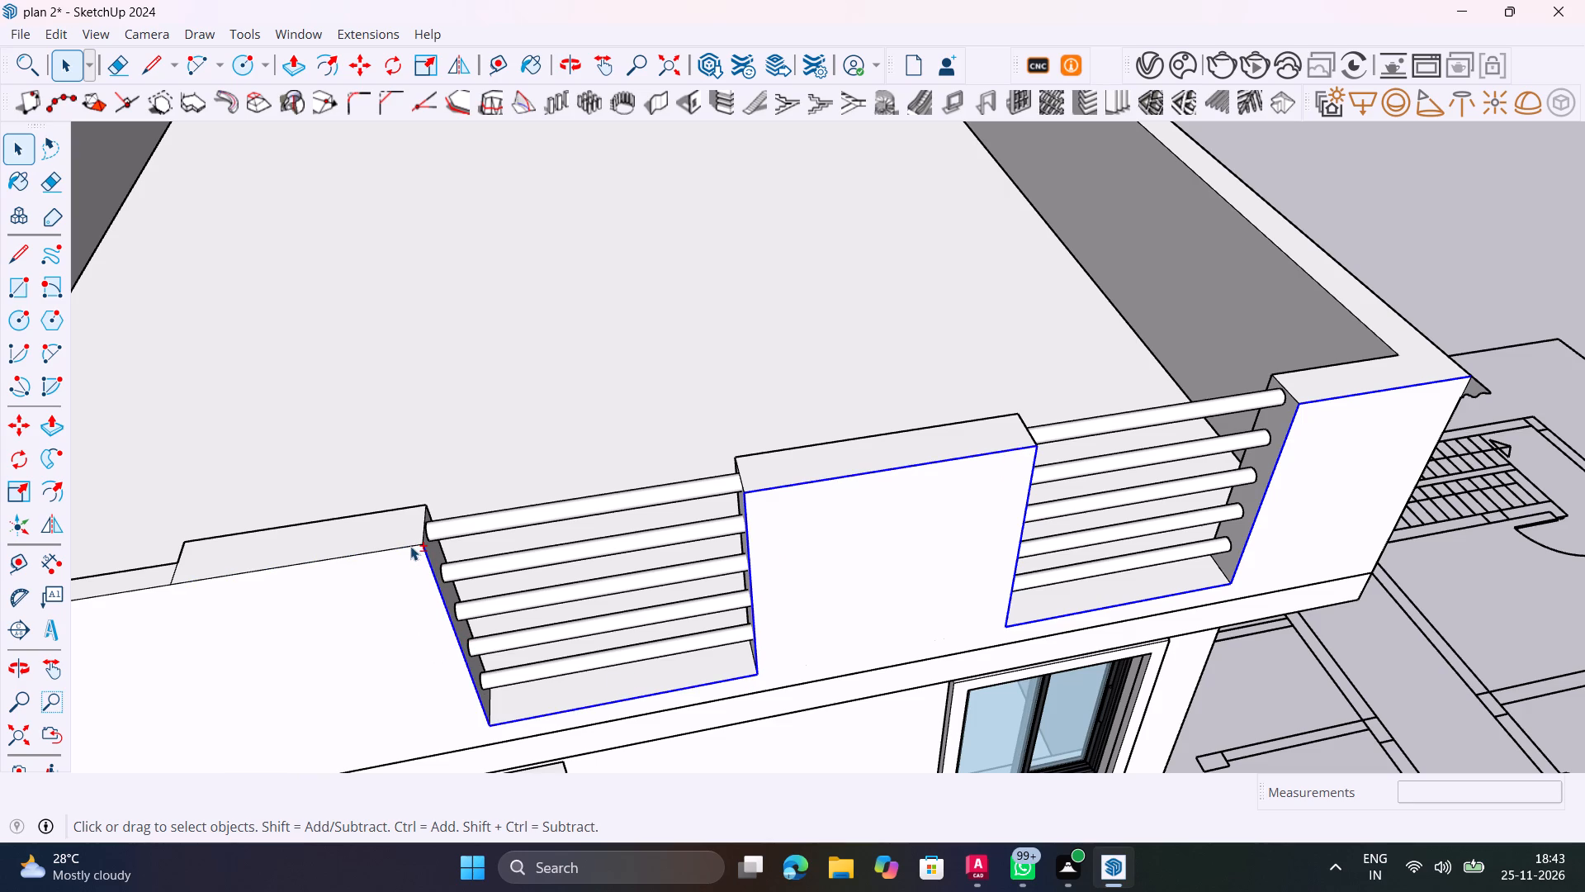
shift+right_click(410, 546)
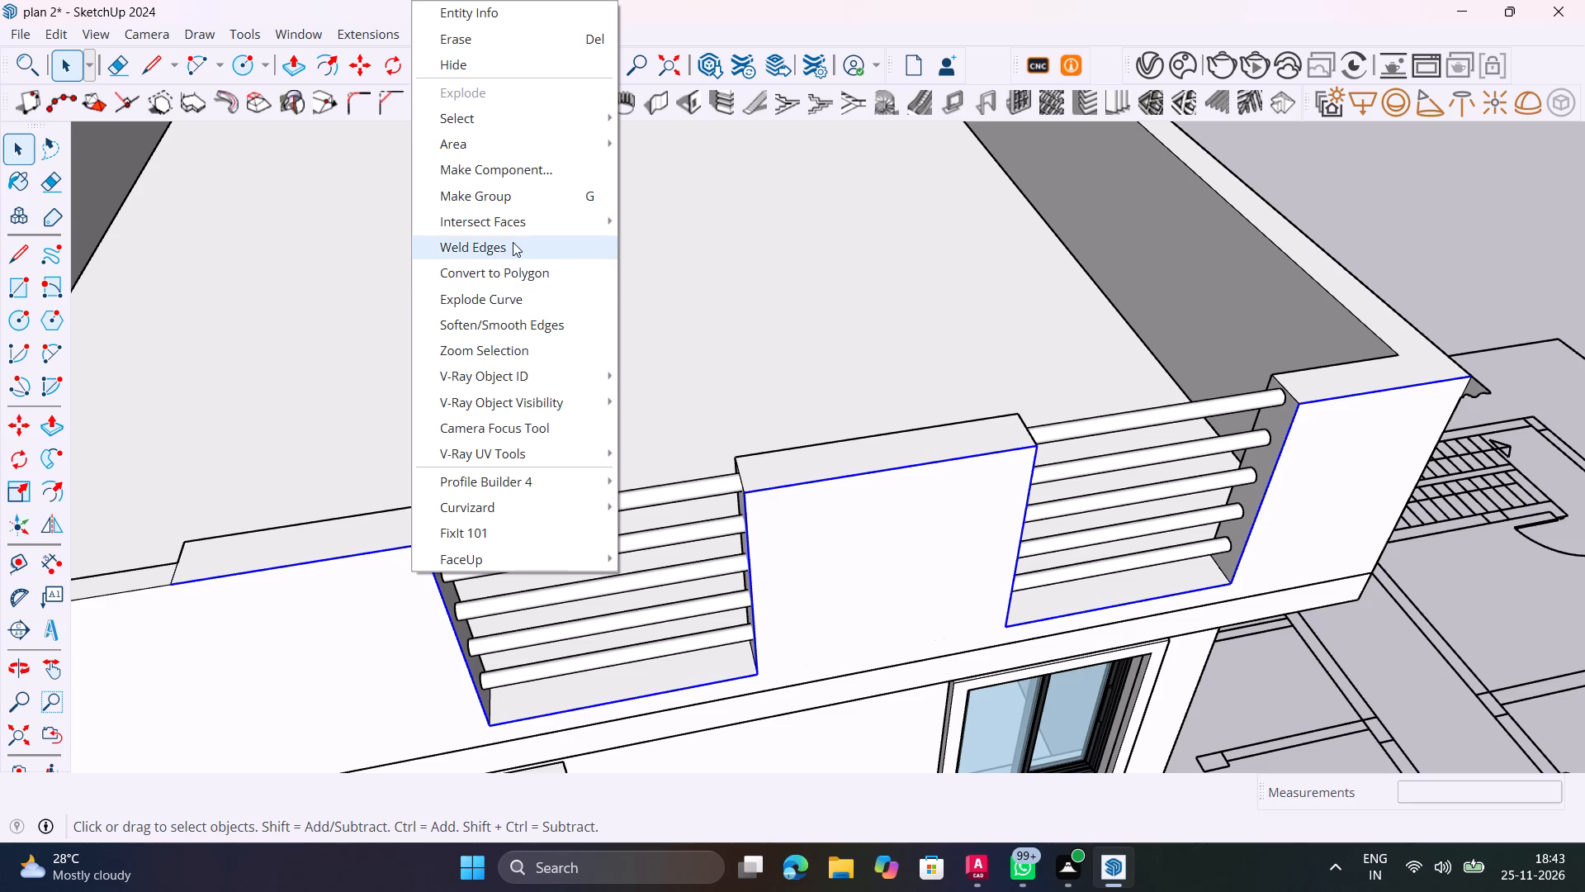
shift+click(513, 242)
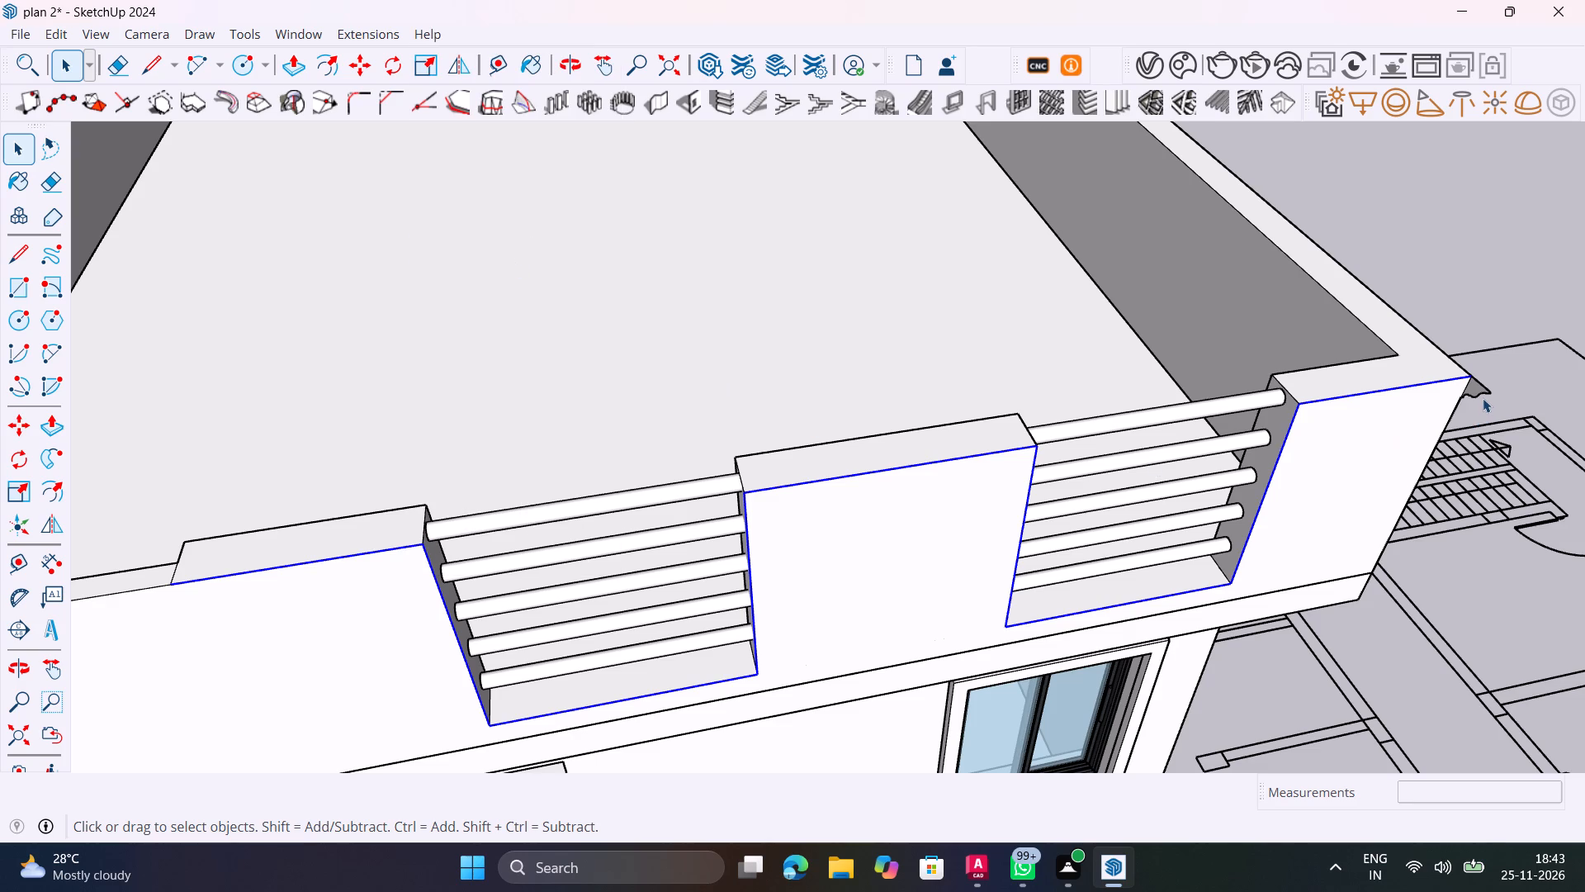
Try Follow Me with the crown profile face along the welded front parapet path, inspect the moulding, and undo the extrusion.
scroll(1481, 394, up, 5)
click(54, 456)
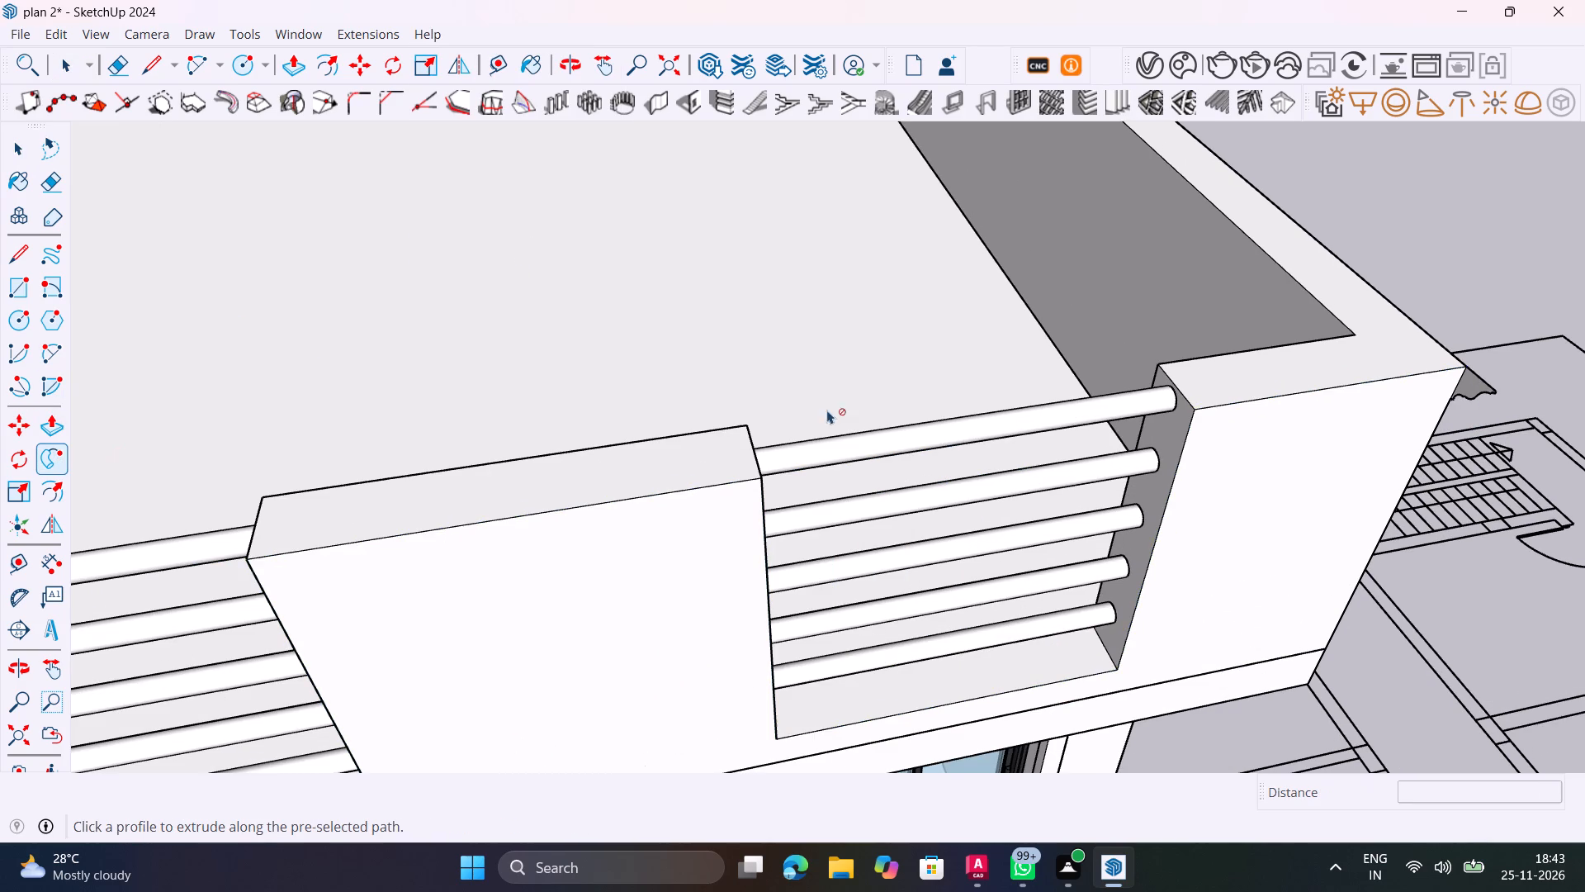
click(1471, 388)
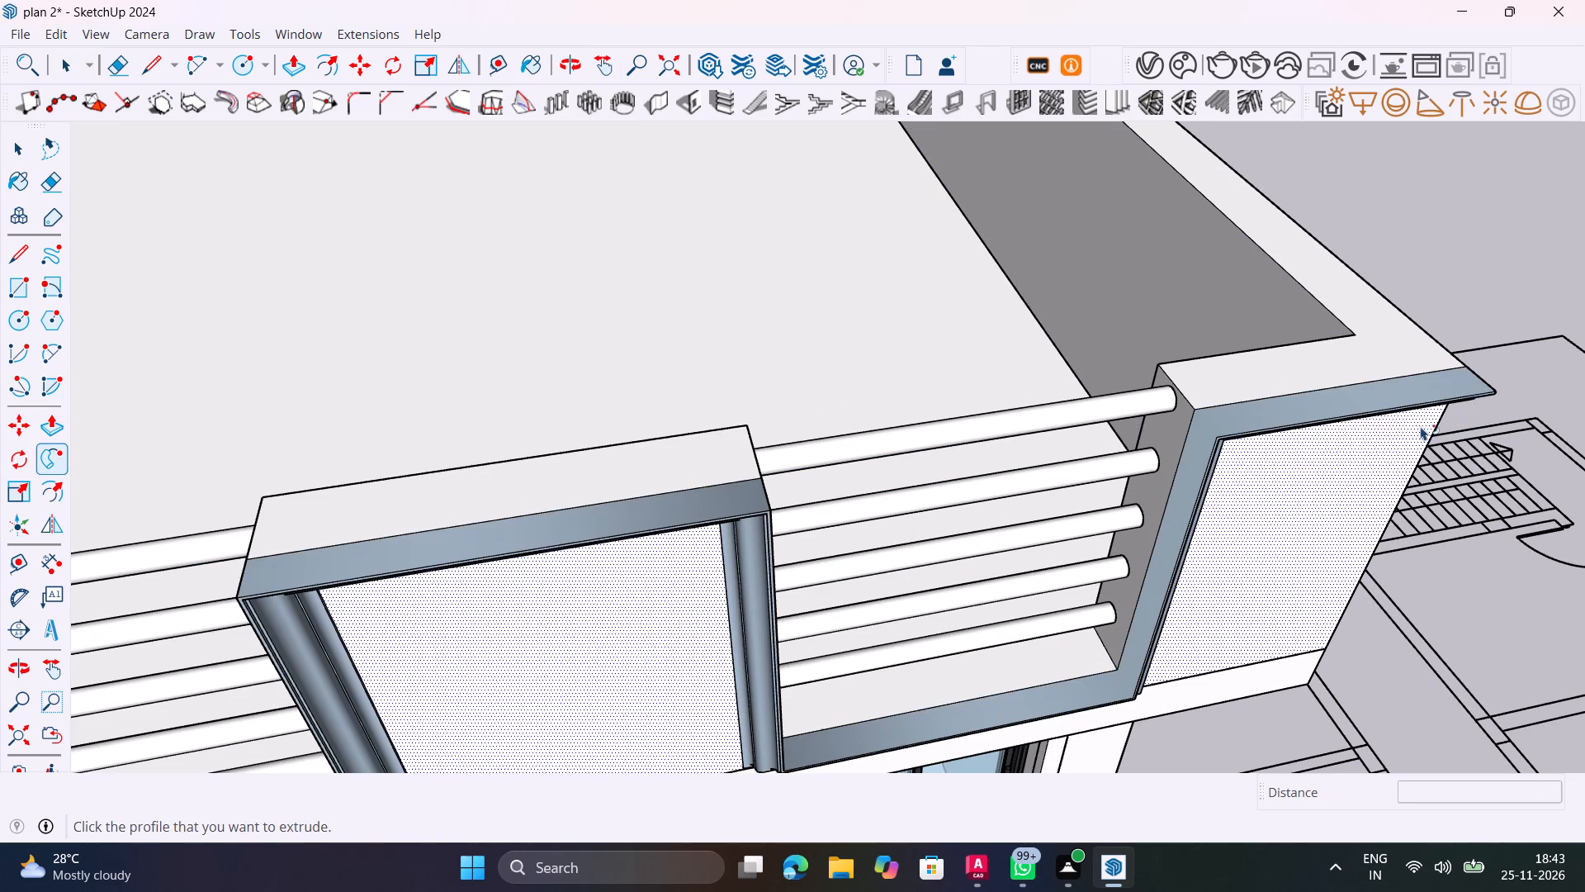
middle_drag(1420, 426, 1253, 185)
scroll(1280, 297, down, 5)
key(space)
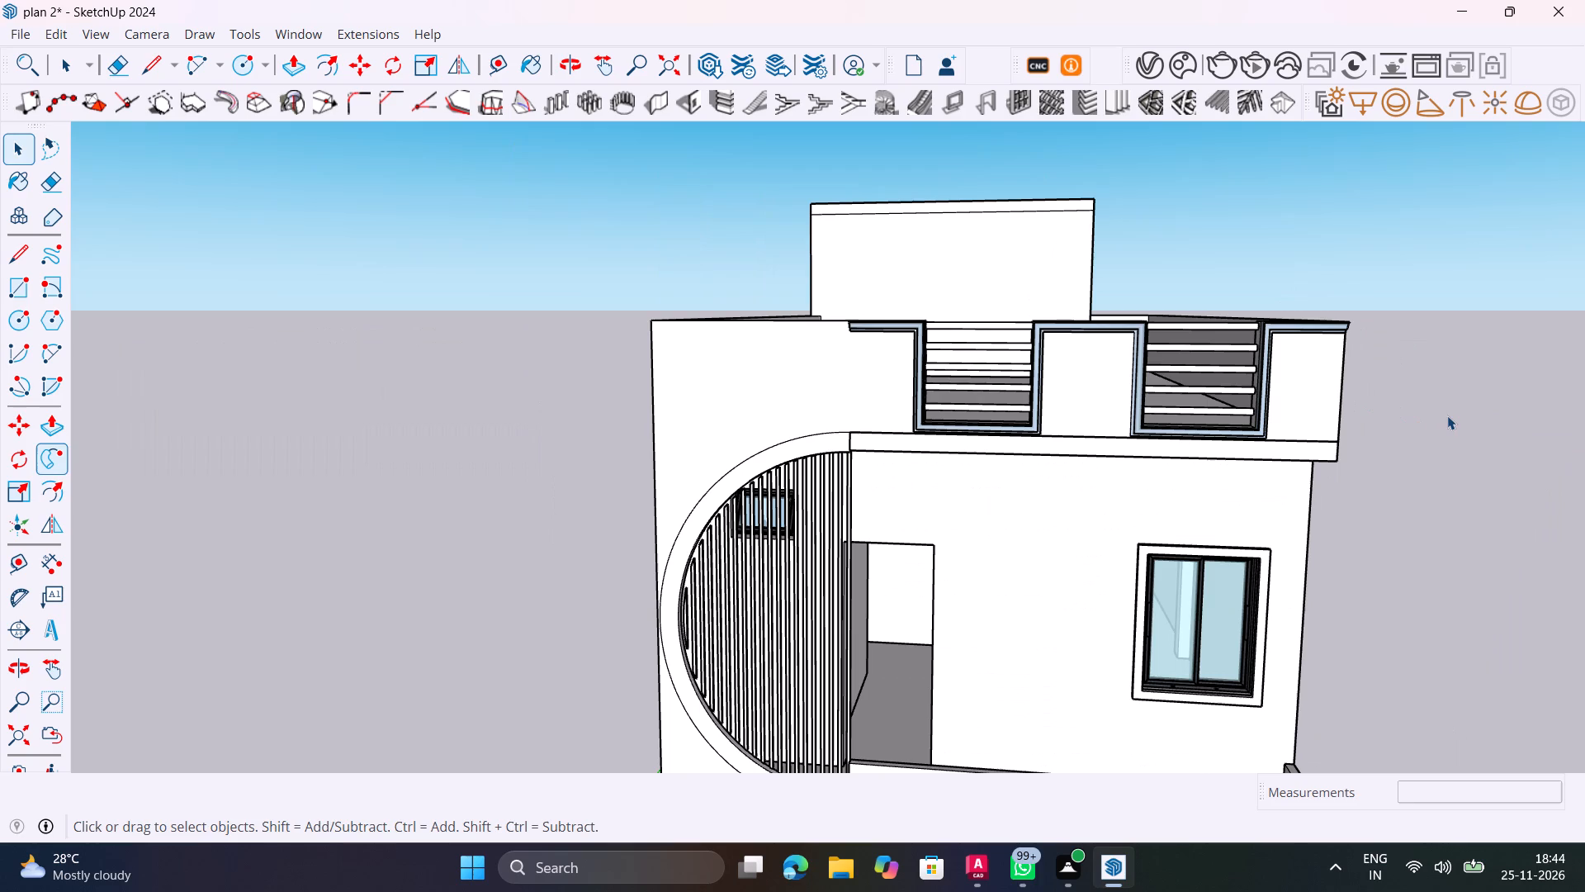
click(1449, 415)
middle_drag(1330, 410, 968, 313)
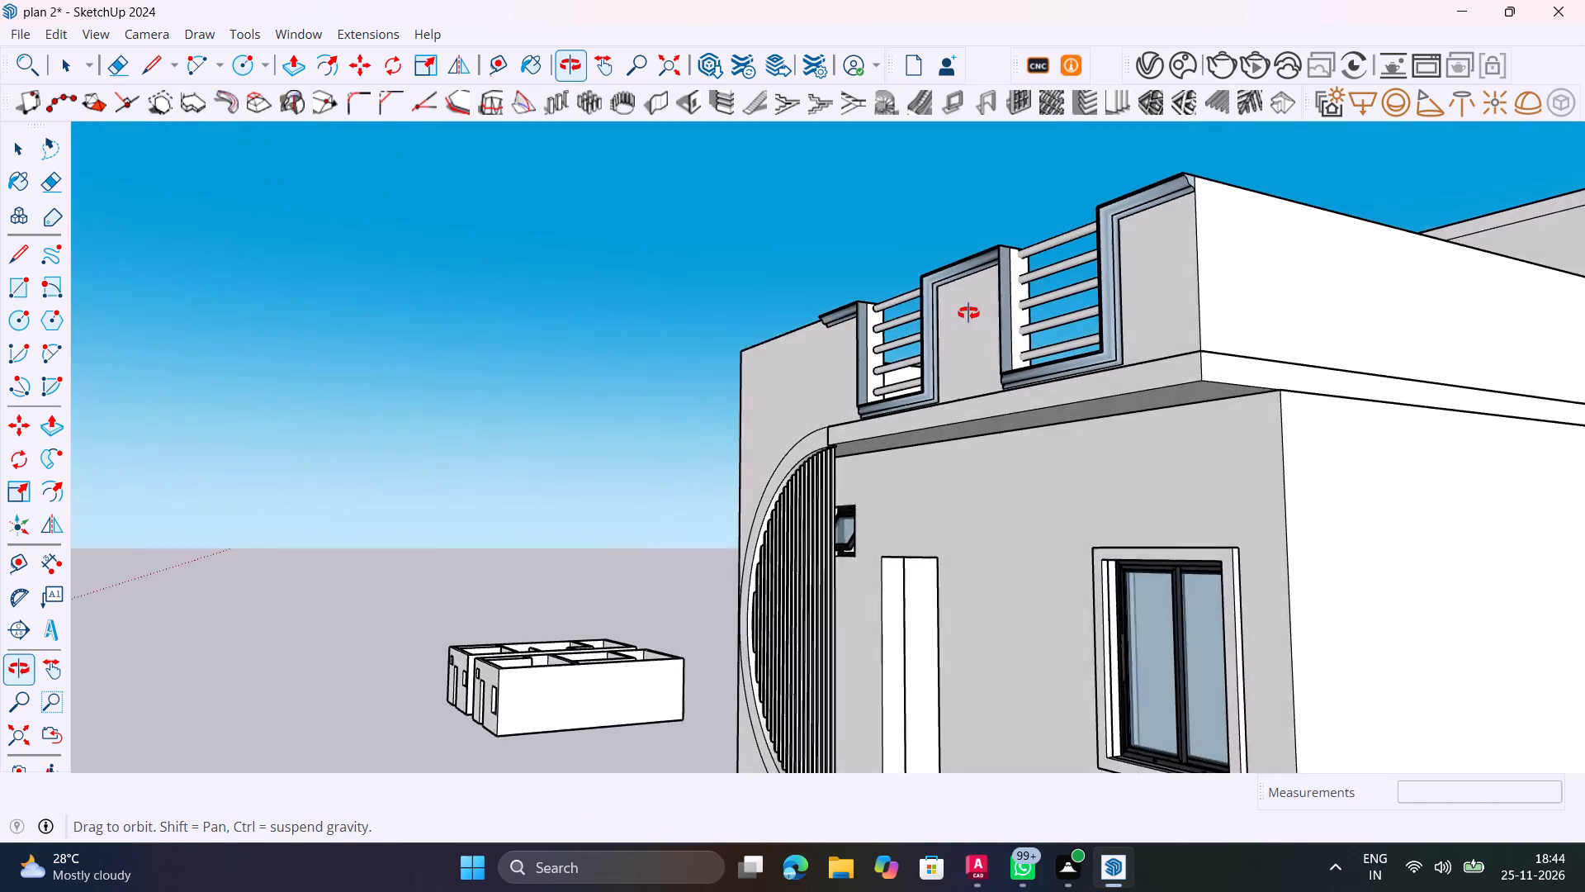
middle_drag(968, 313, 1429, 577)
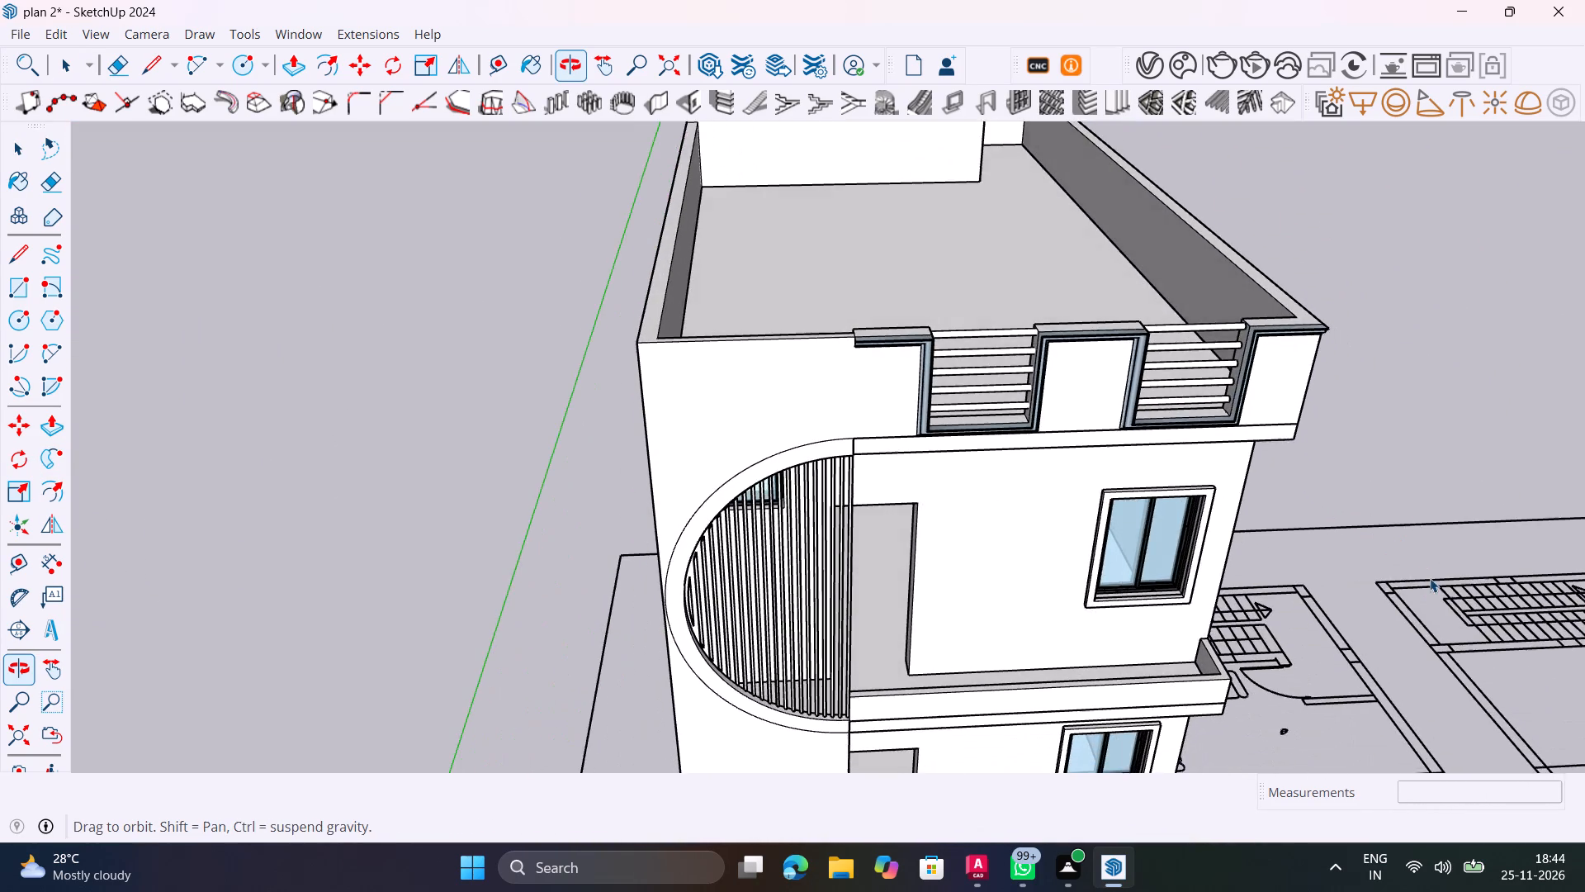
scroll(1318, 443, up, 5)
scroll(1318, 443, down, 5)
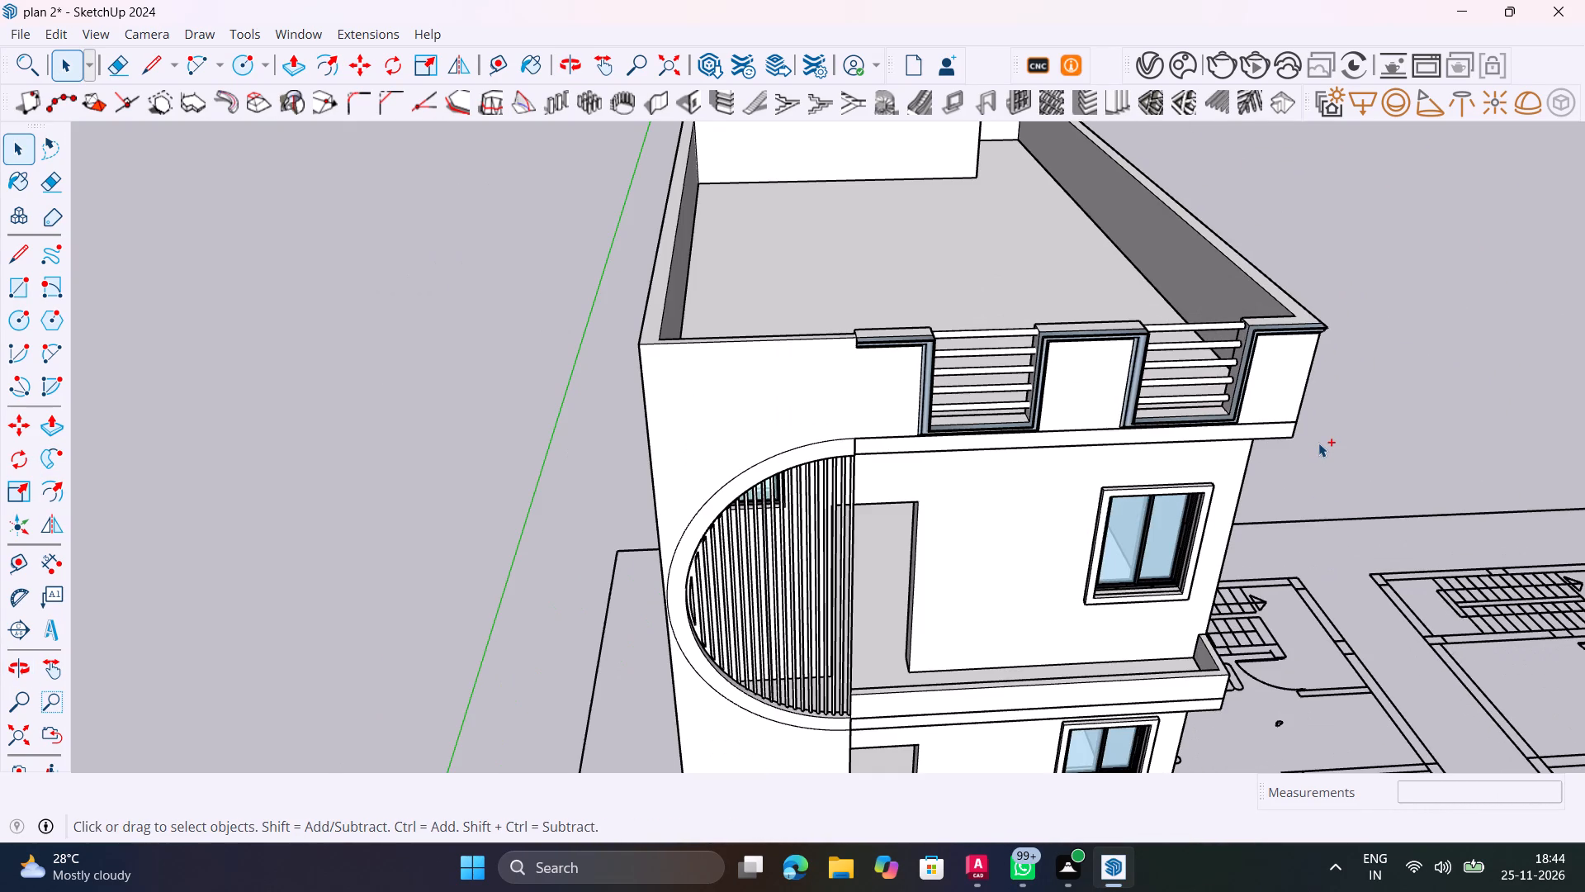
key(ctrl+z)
Weld the front parapet's remaining top edge above the arched screen to the existing welded cornice path.
scroll(1233, 367, up, 6)
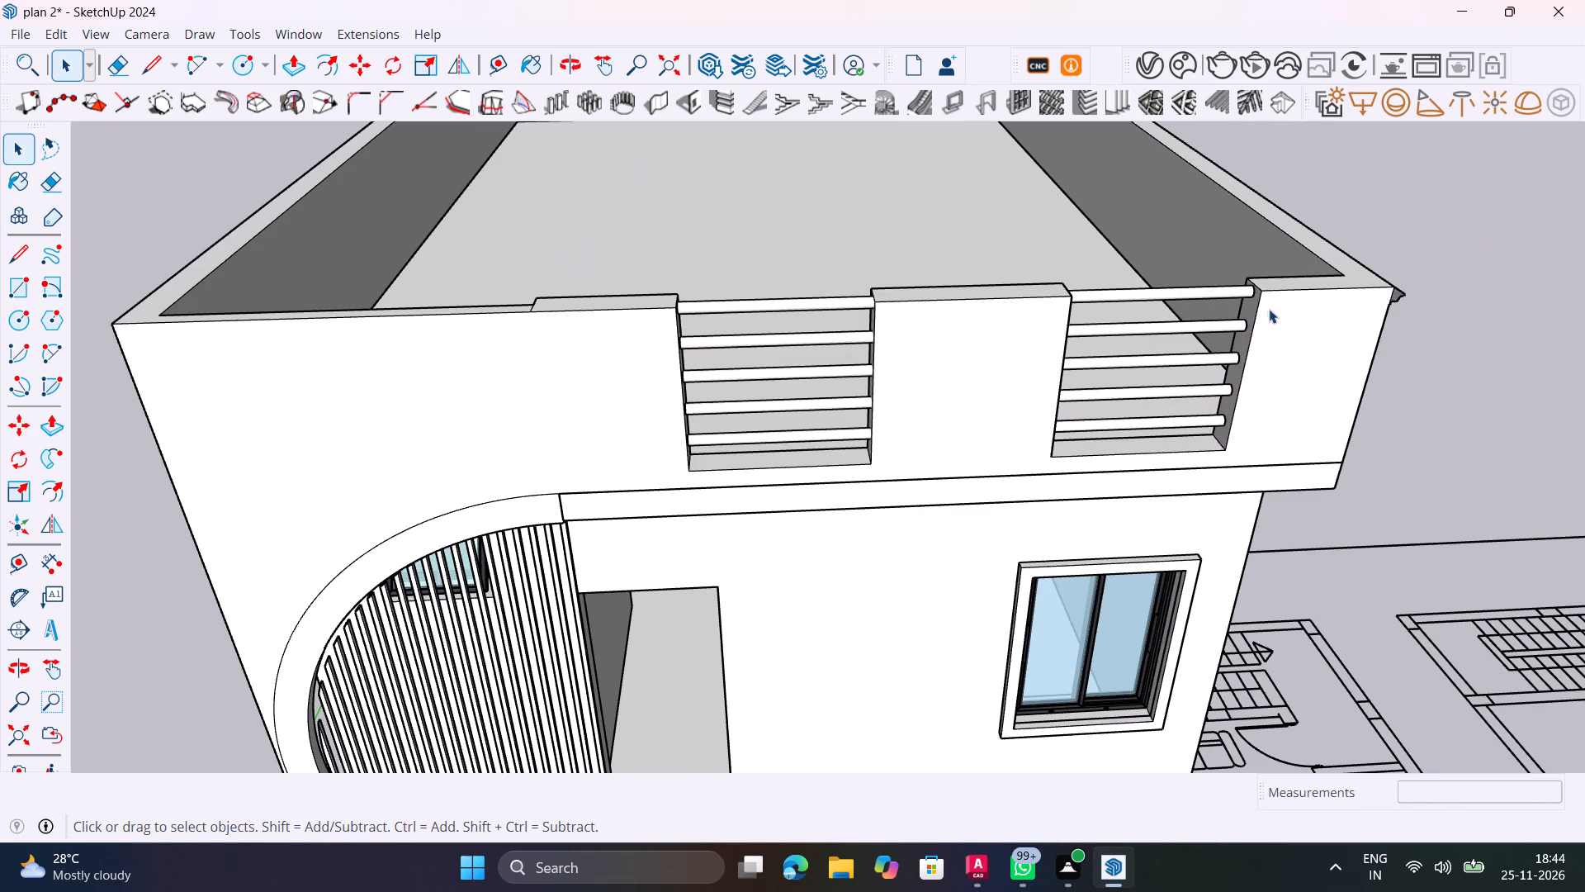
click(1280, 292)
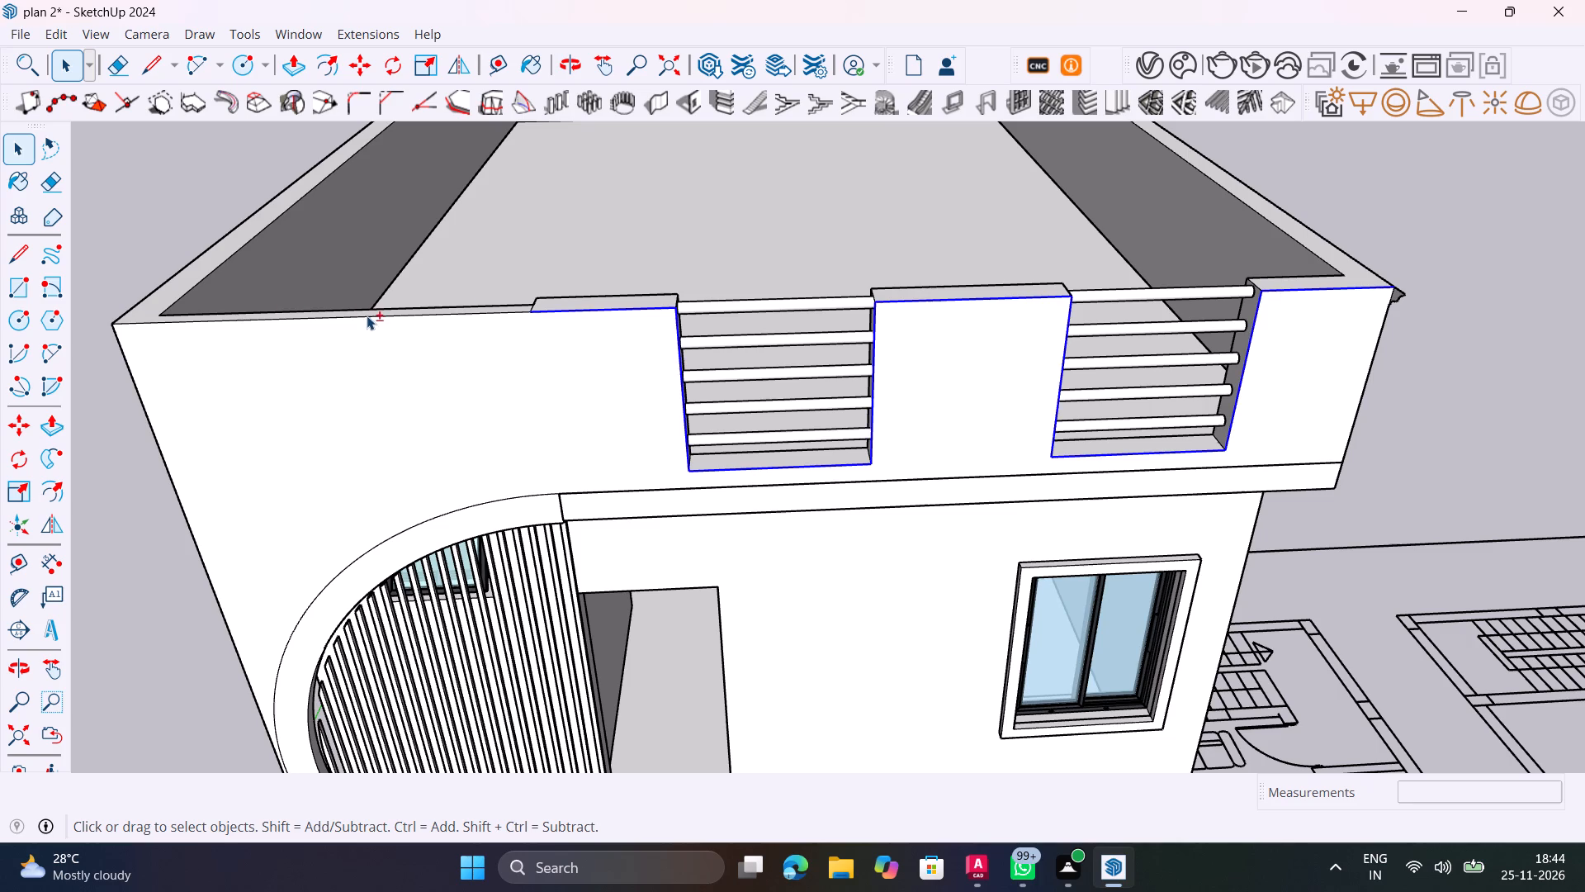
shift+click(371, 318)
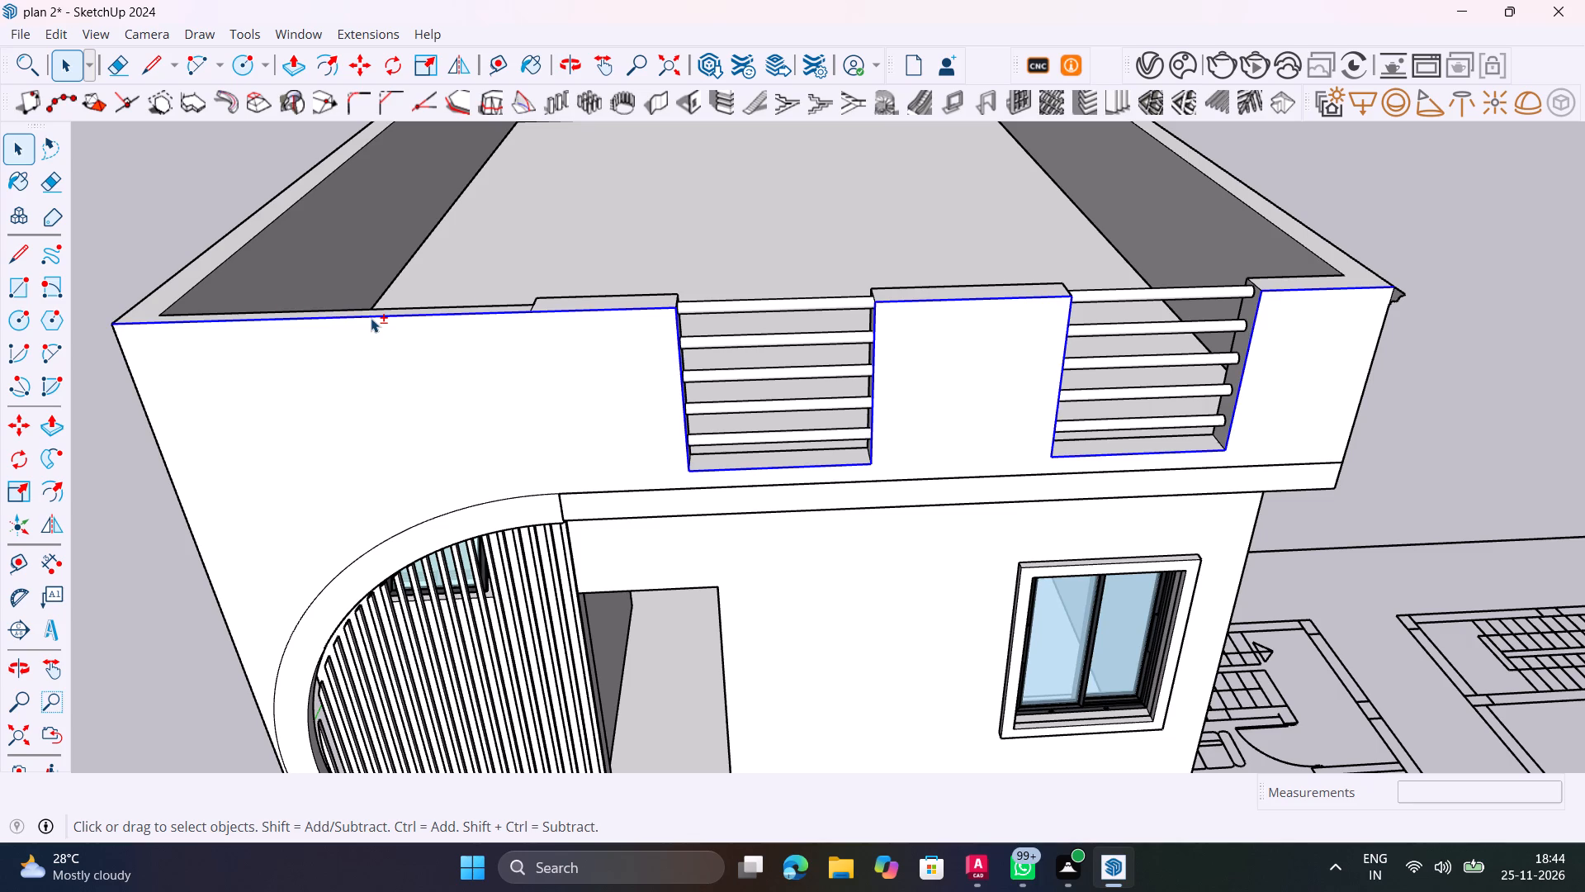
shift+right_click(371, 318)
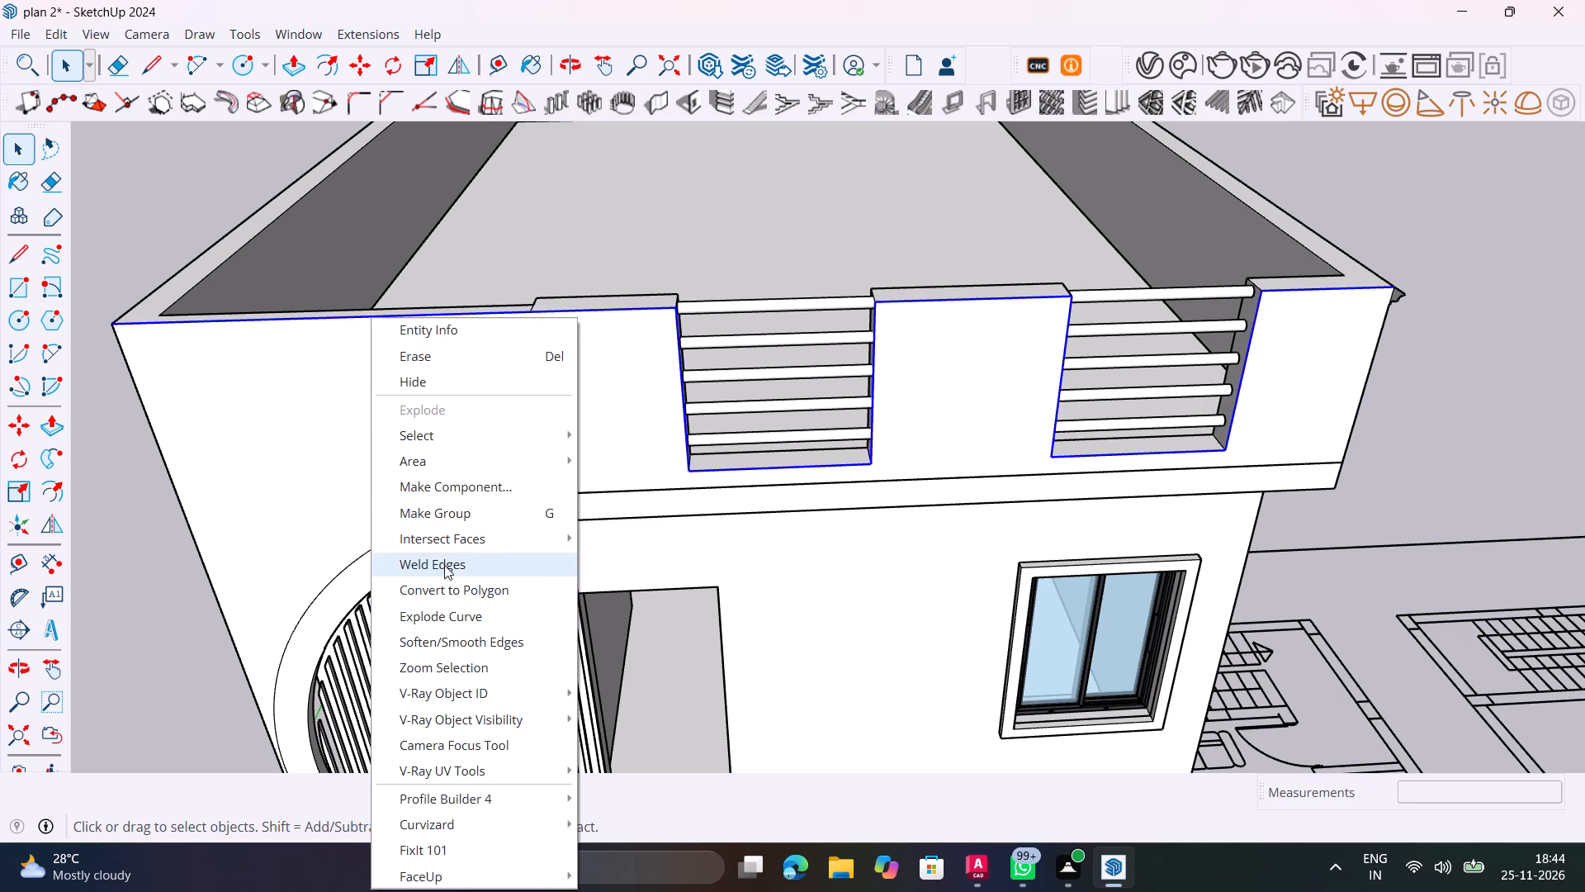
shift+click(444, 565)
Sweep the crown profile face with Follow Me along the full welded front parapet path, including both railing openings.
scroll(1392, 308, up, 4)
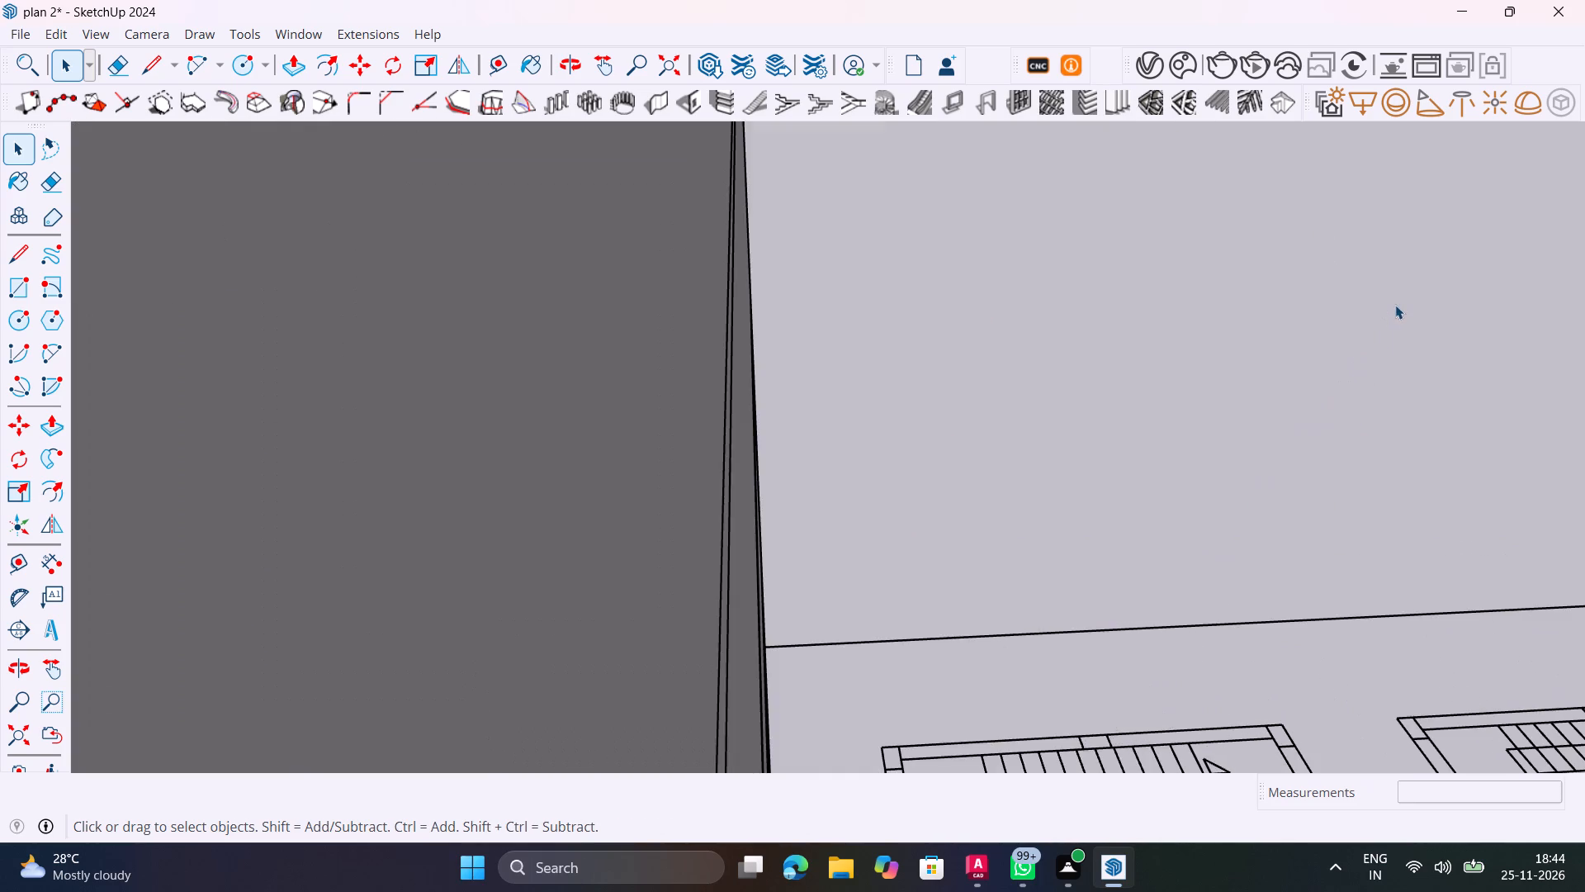
scroll(1395, 305, down, 4)
scroll(1392, 297, up, 17)
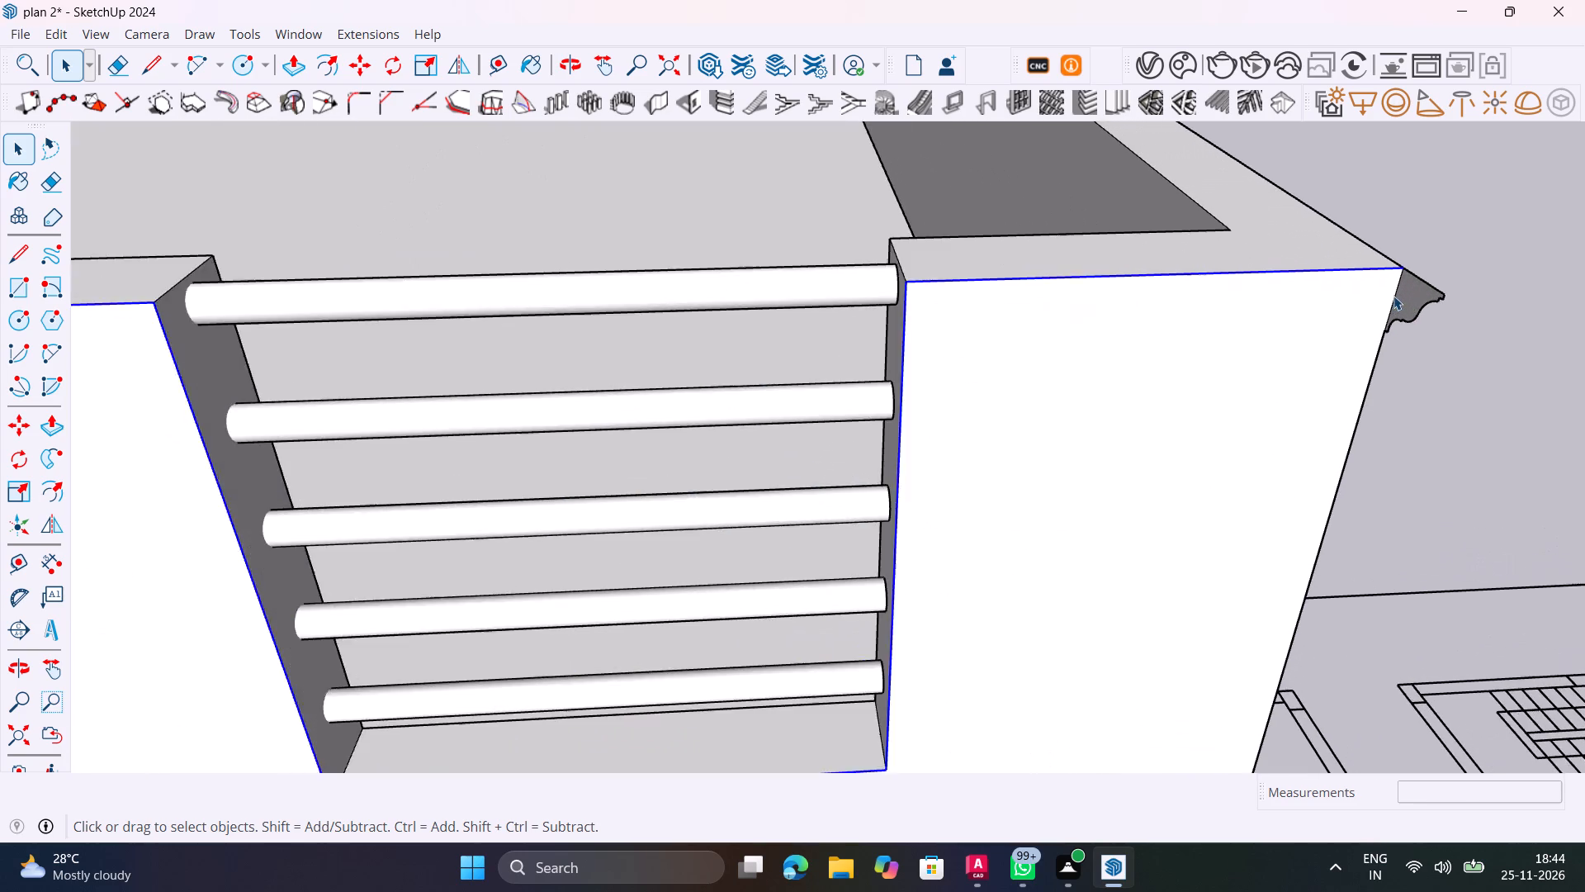
scroll(1393, 296, up, 10)
middle_drag(1397, 319, 971, 202)
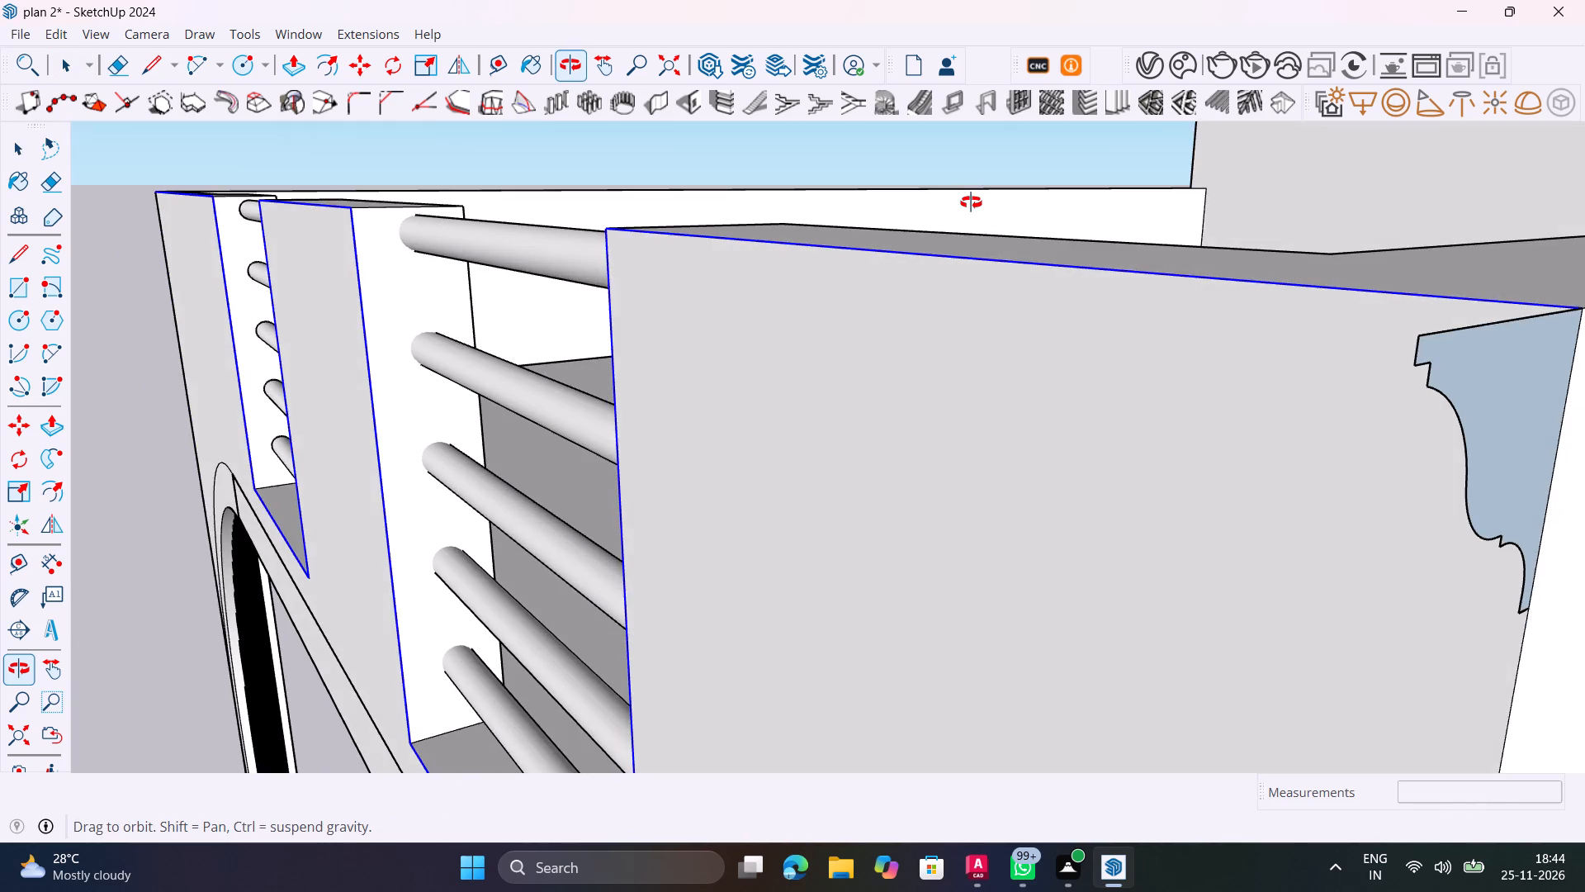
middle_drag(971, 202, 1409, 331)
scroll(1410, 331, down, 4)
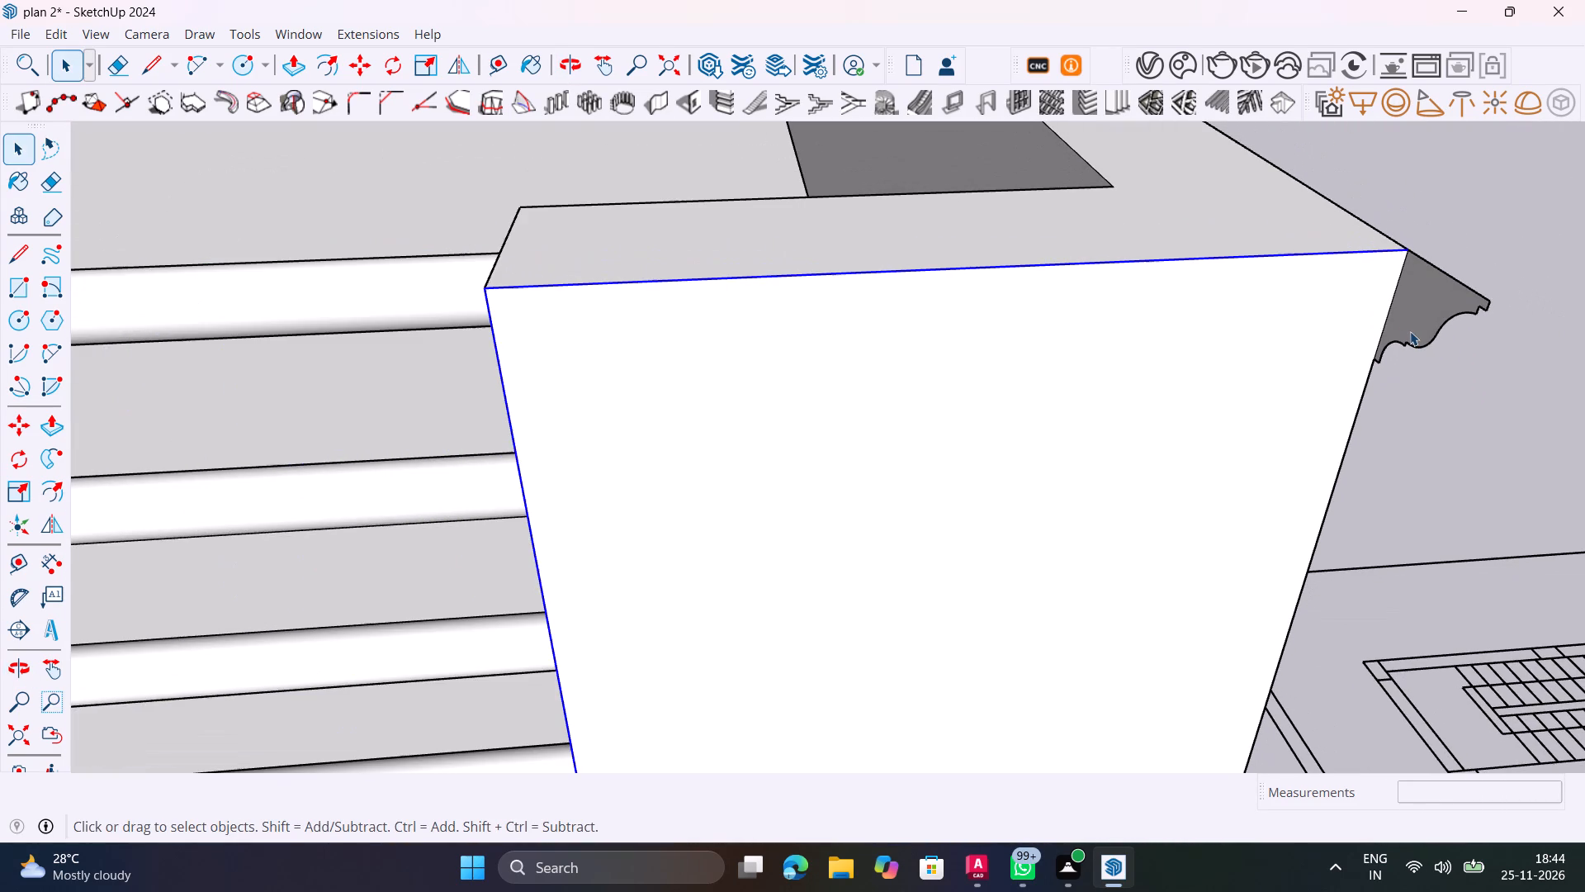
click(59, 463)
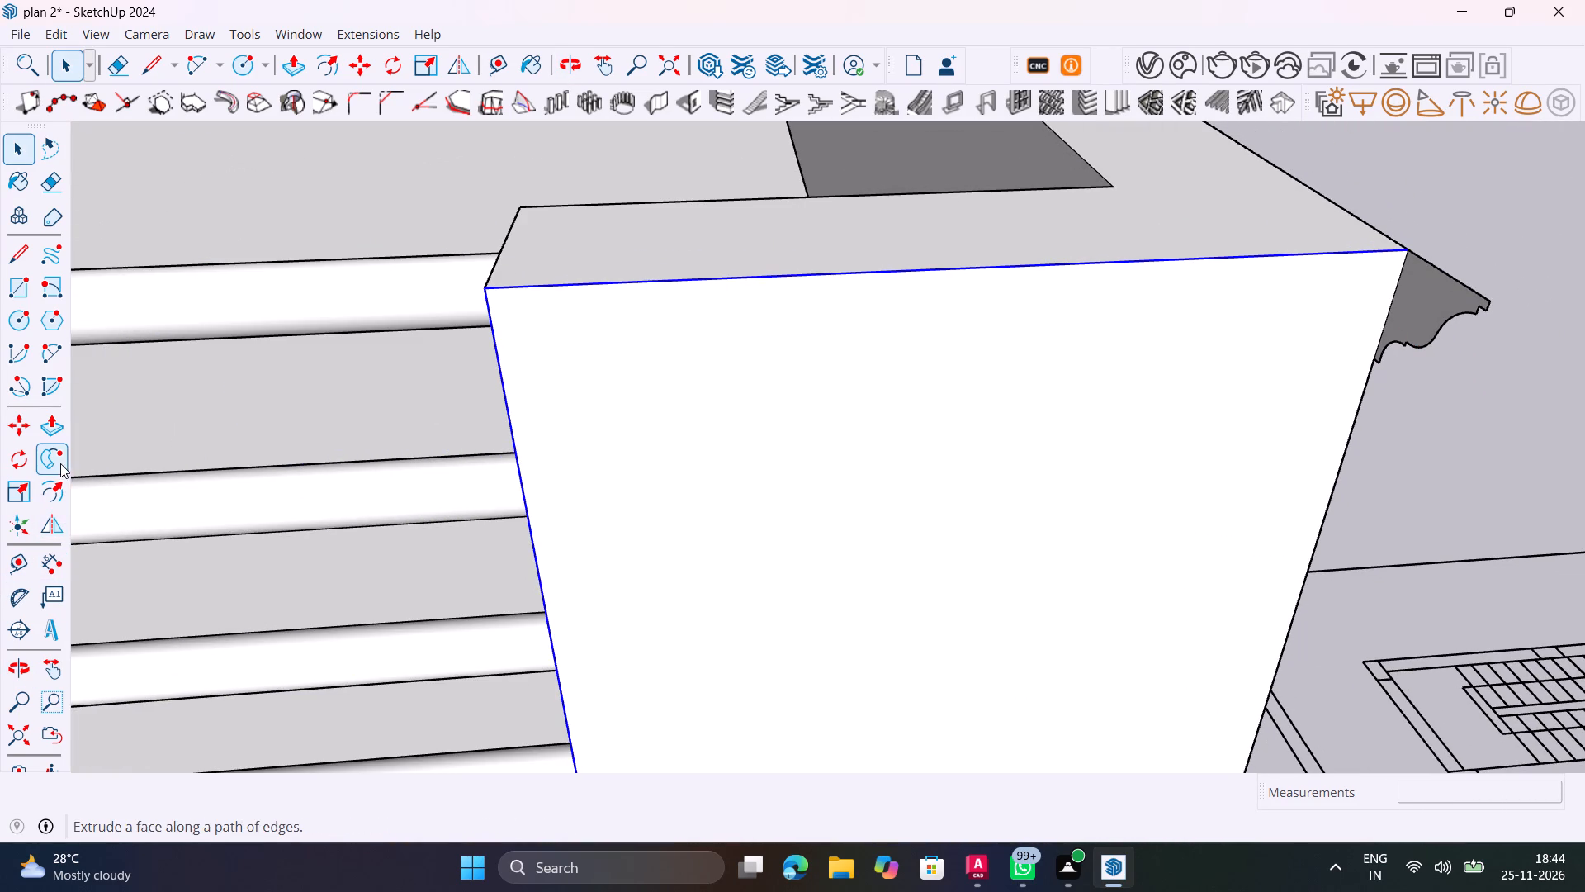
click(1424, 306)
Examine the crown moulding along the front parapet and around the railing openings, including how the whole front facade looks.
scroll(1357, 312, down, 4)
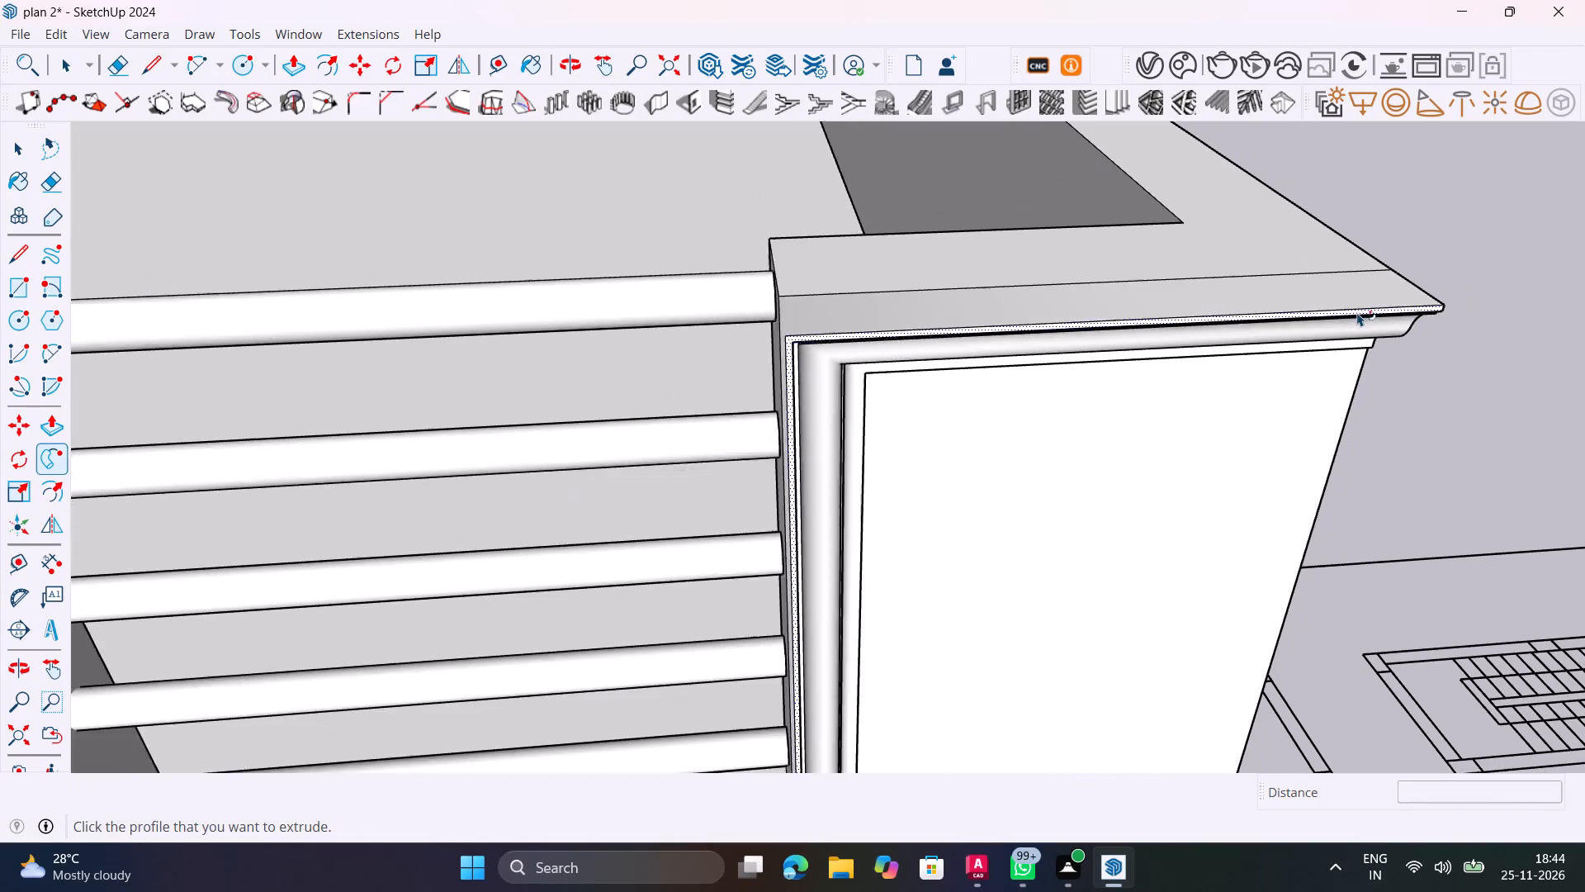
scroll(1357, 312, down, 5)
middle_drag(1292, 422, 1053, 279)
scroll(1052, 279, down, 6)
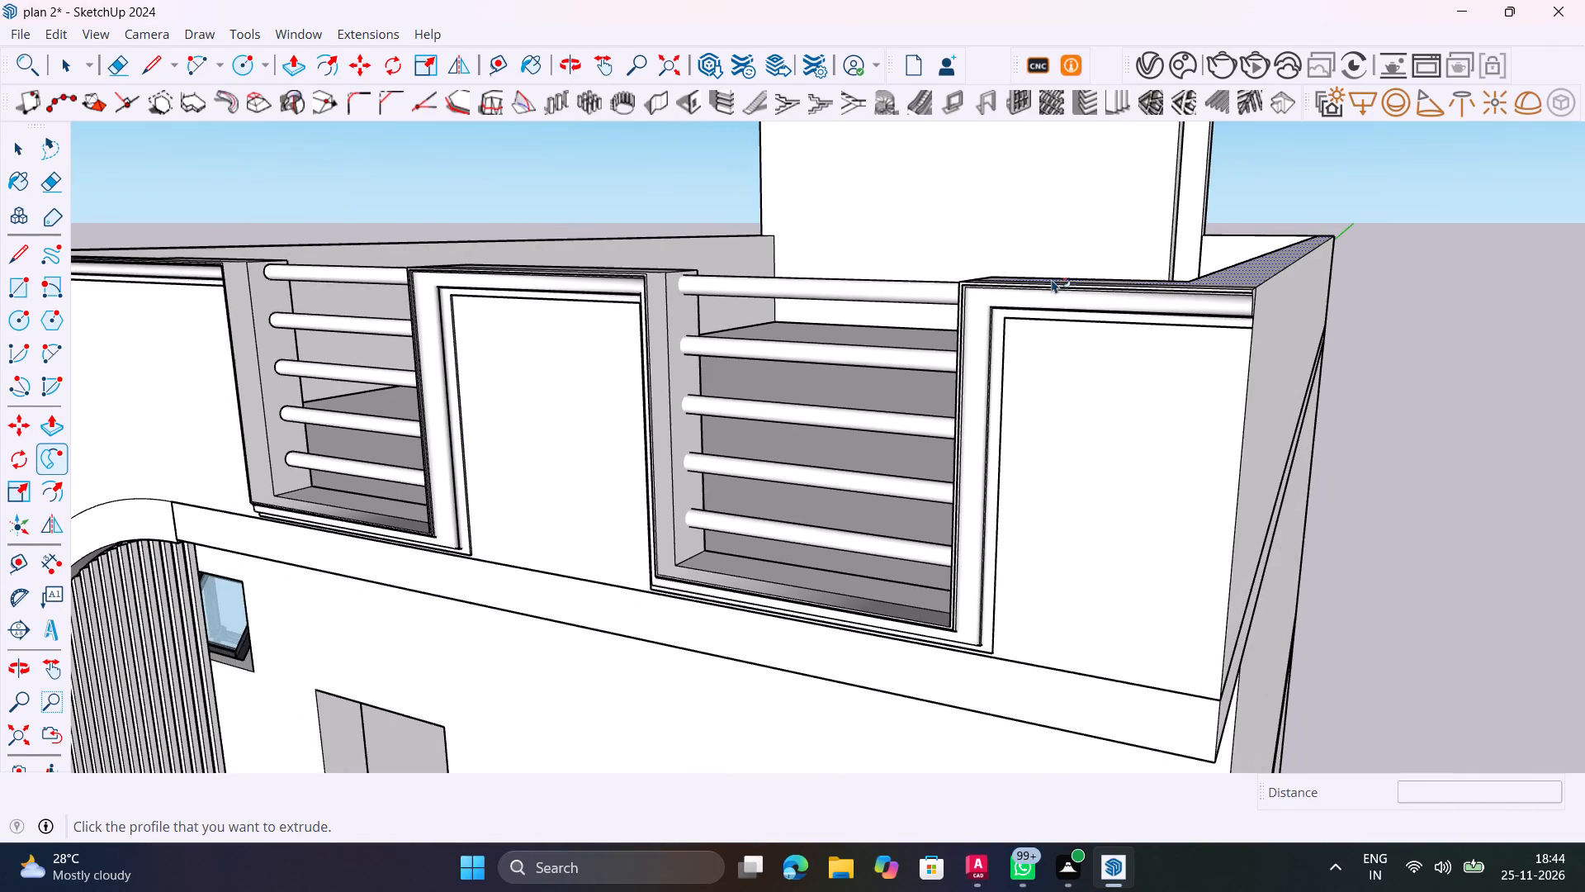
middle_drag(677, 581, 1010, 477)
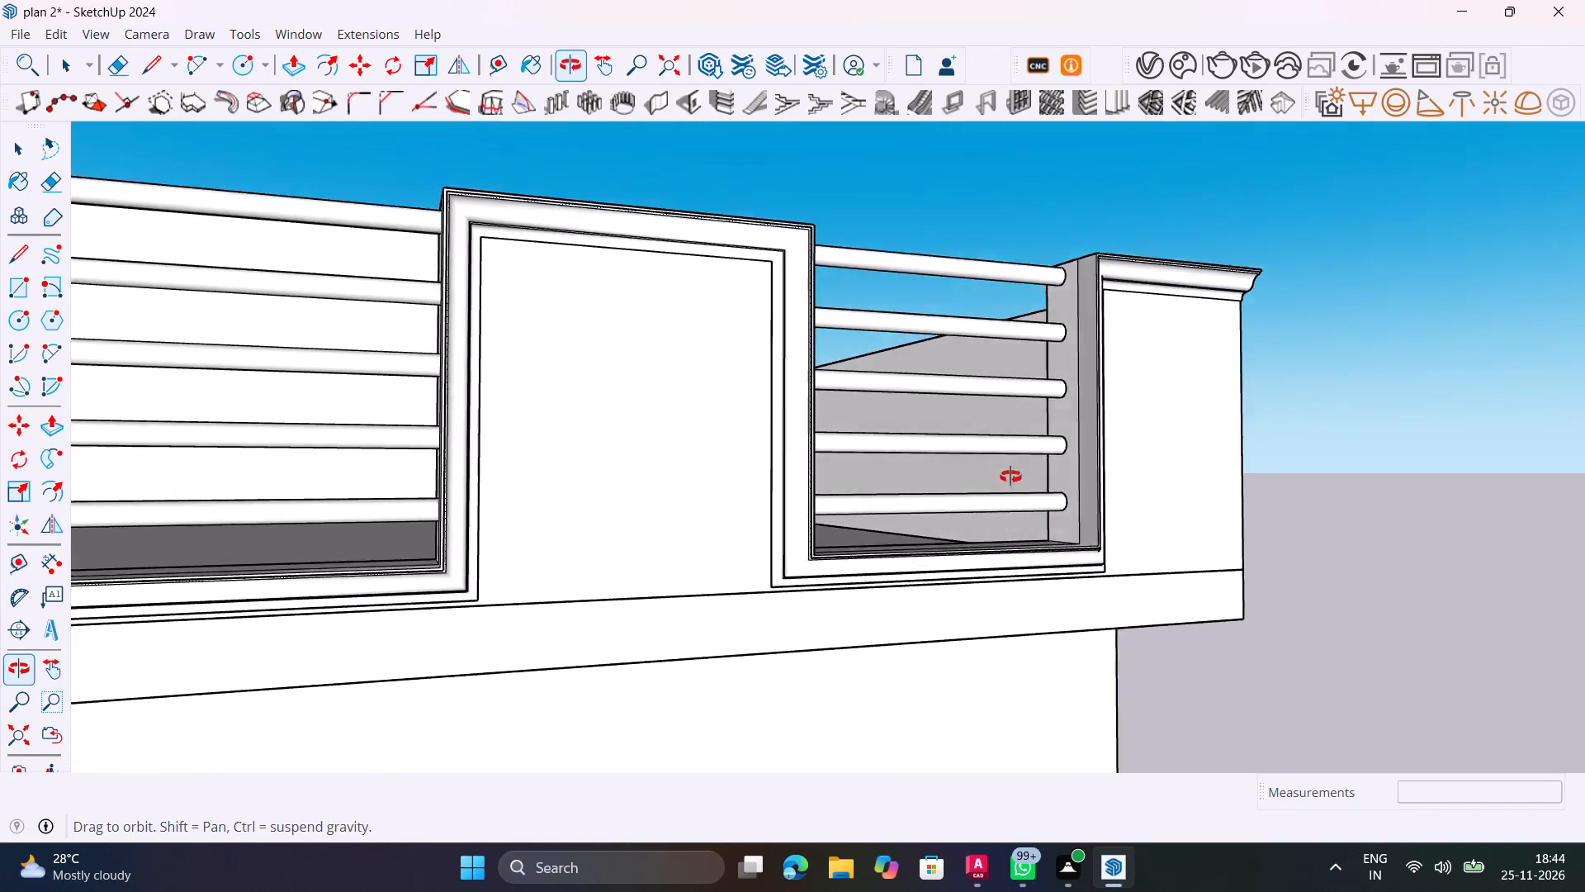
middle_drag(1010, 477, 567, 569)
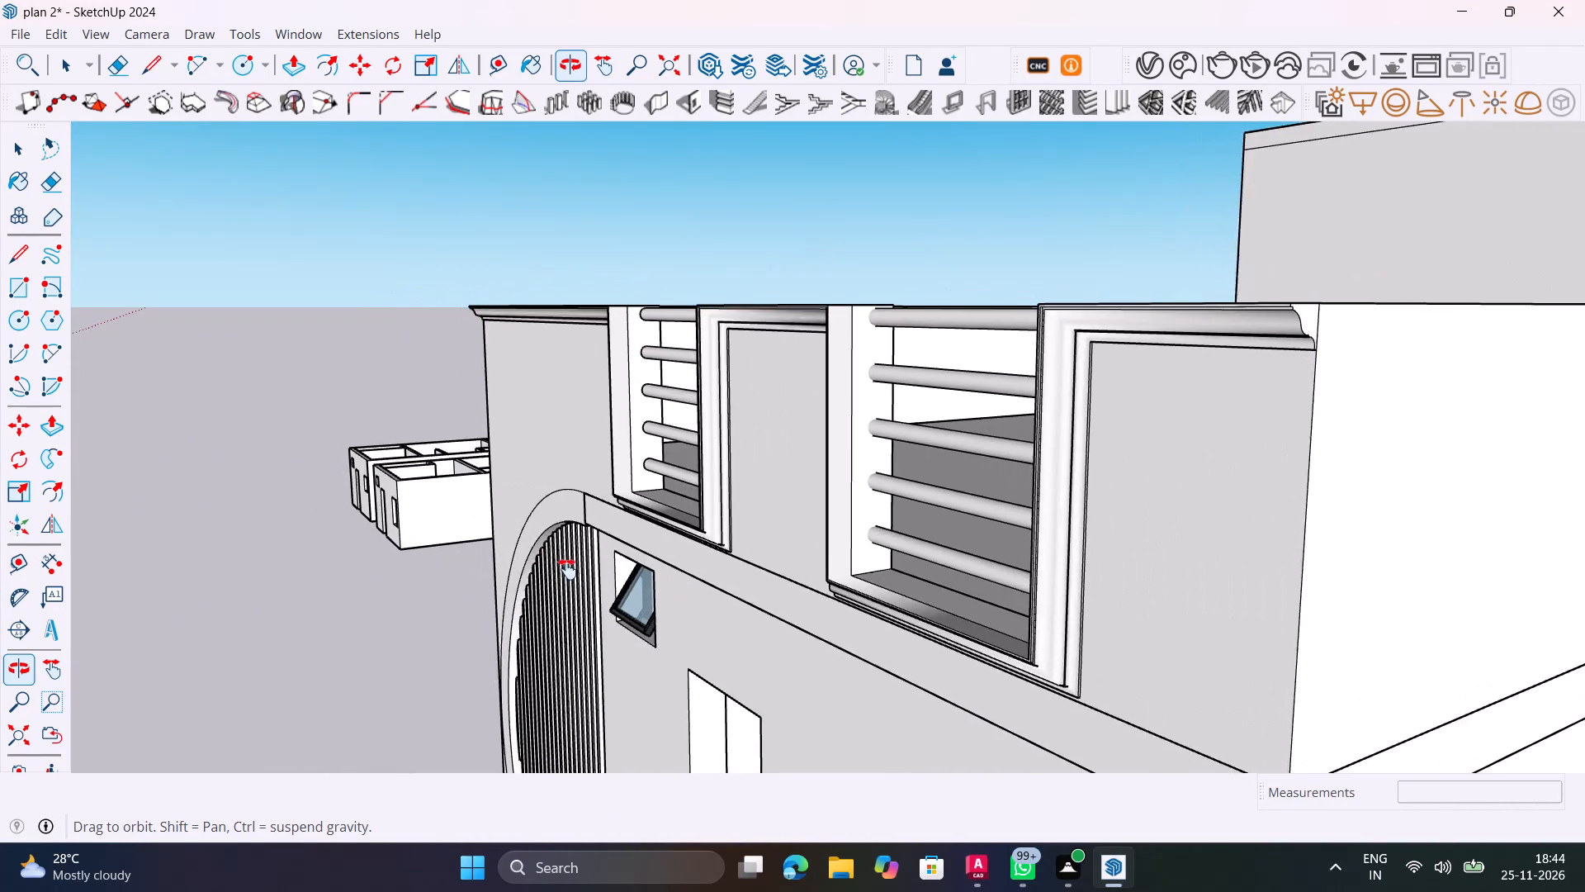
middle_drag(567, 569, 500, 552)
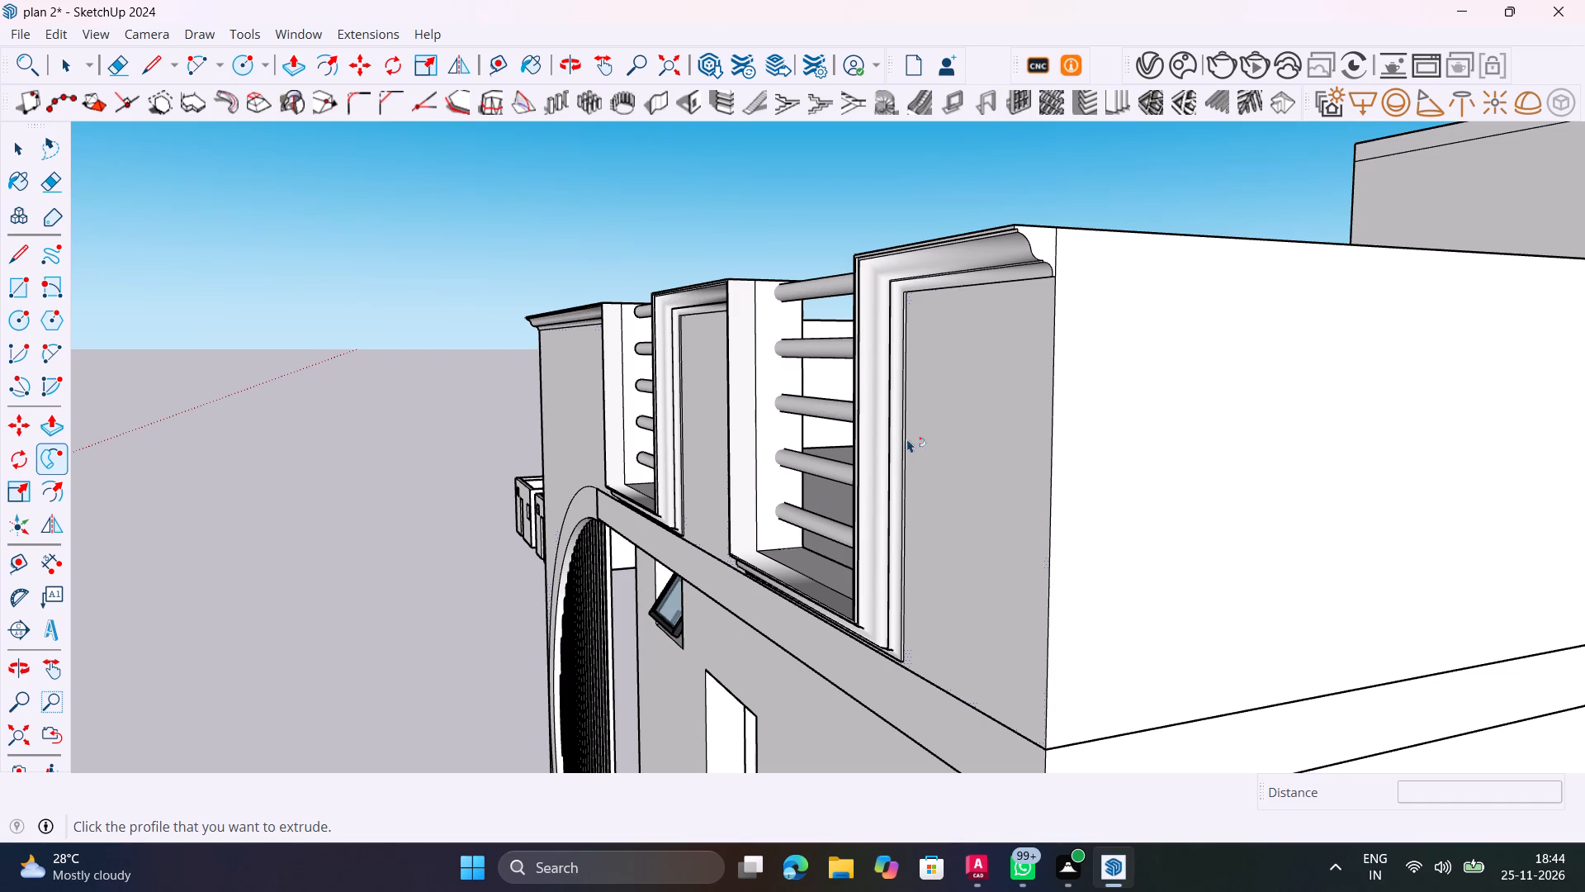
scroll(909, 439, up, 2)
middle_drag(902, 447, 1027, 432)
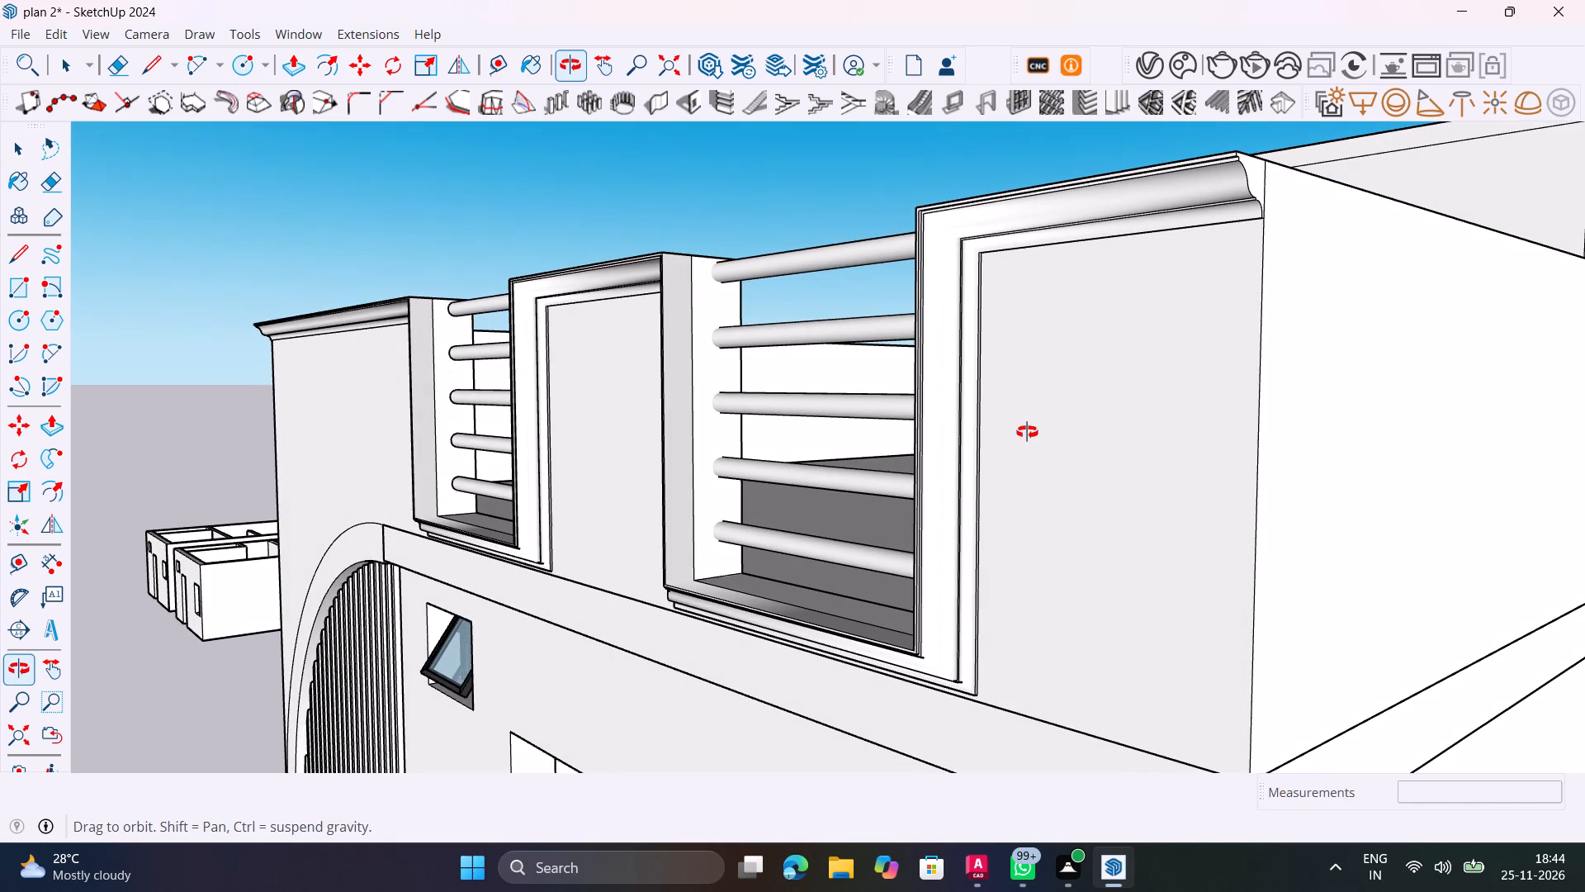
middle_drag(1027, 432, 1082, 474)
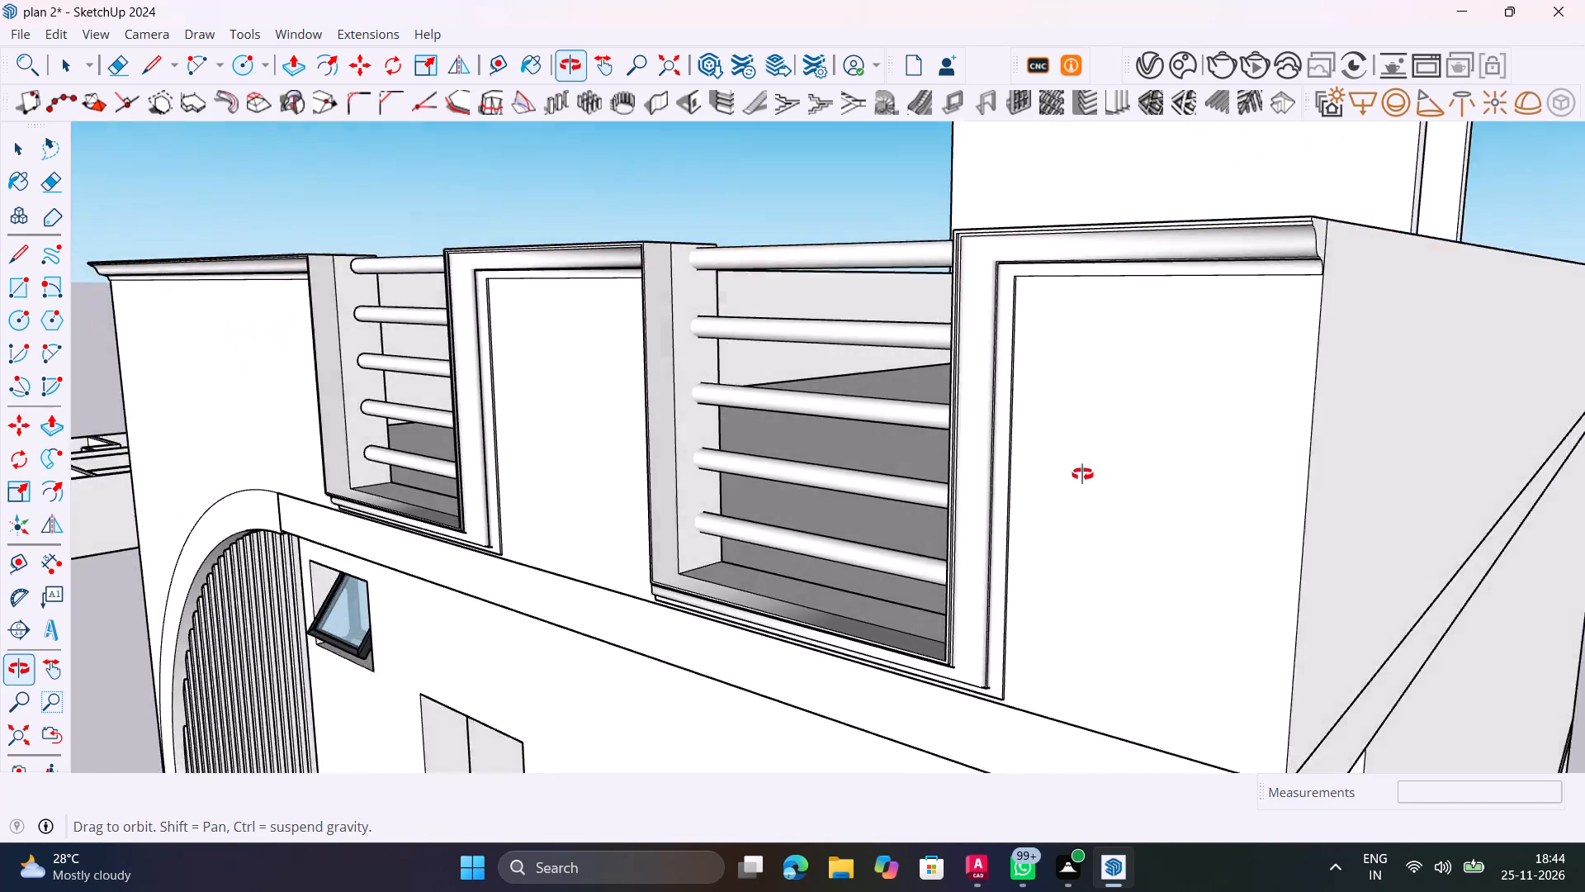
middle_drag(1082, 474, 894, 485)
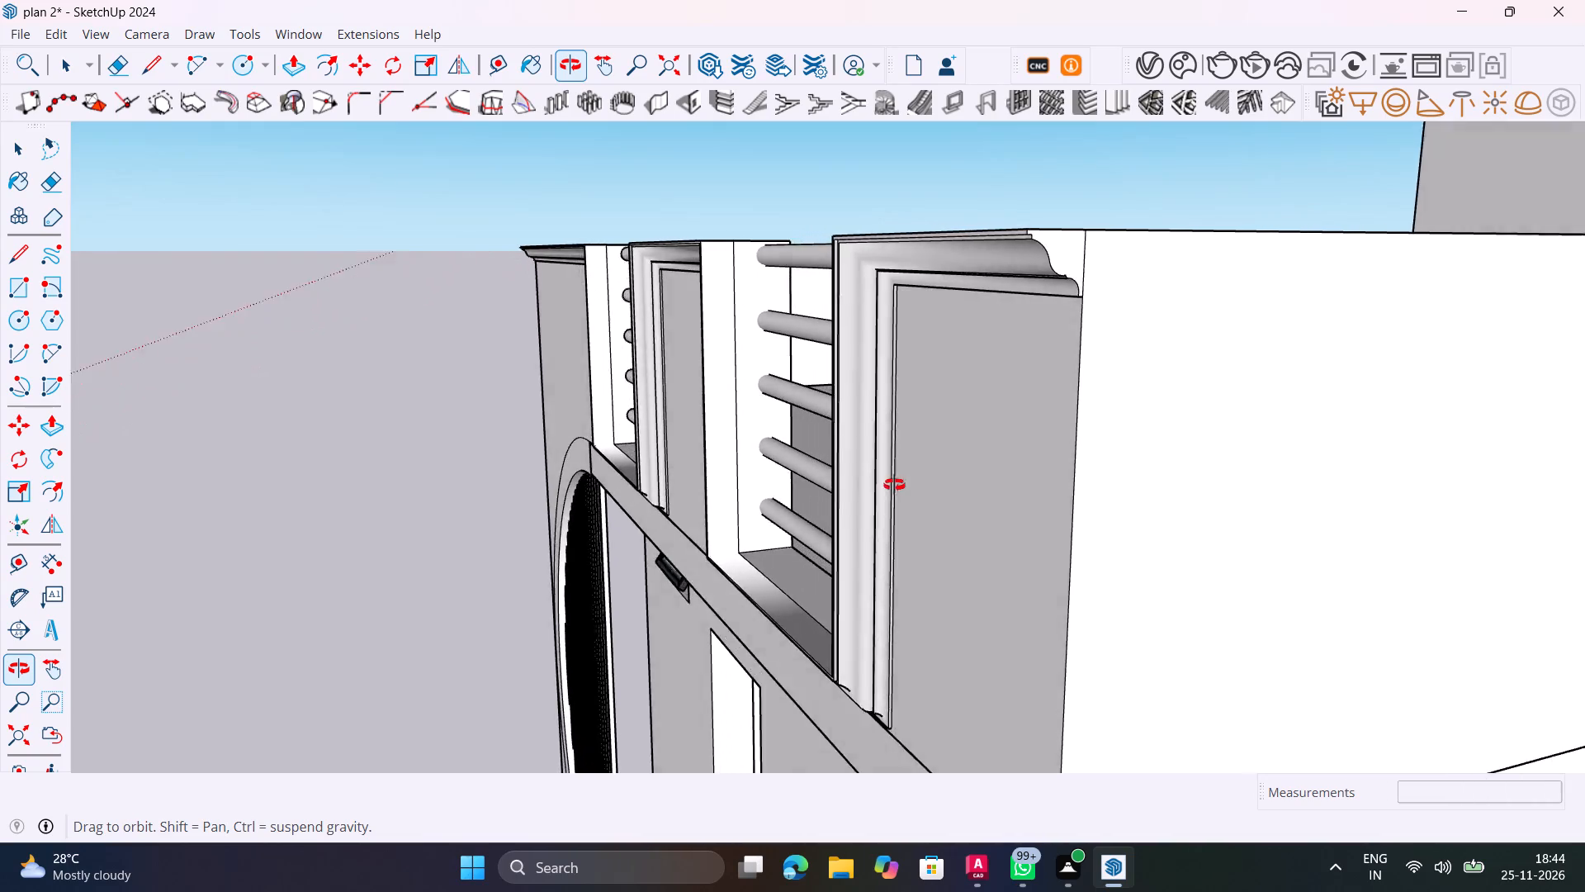
middle_drag(894, 485, 1186, 487)
middle_drag(571, 451, 803, 319)
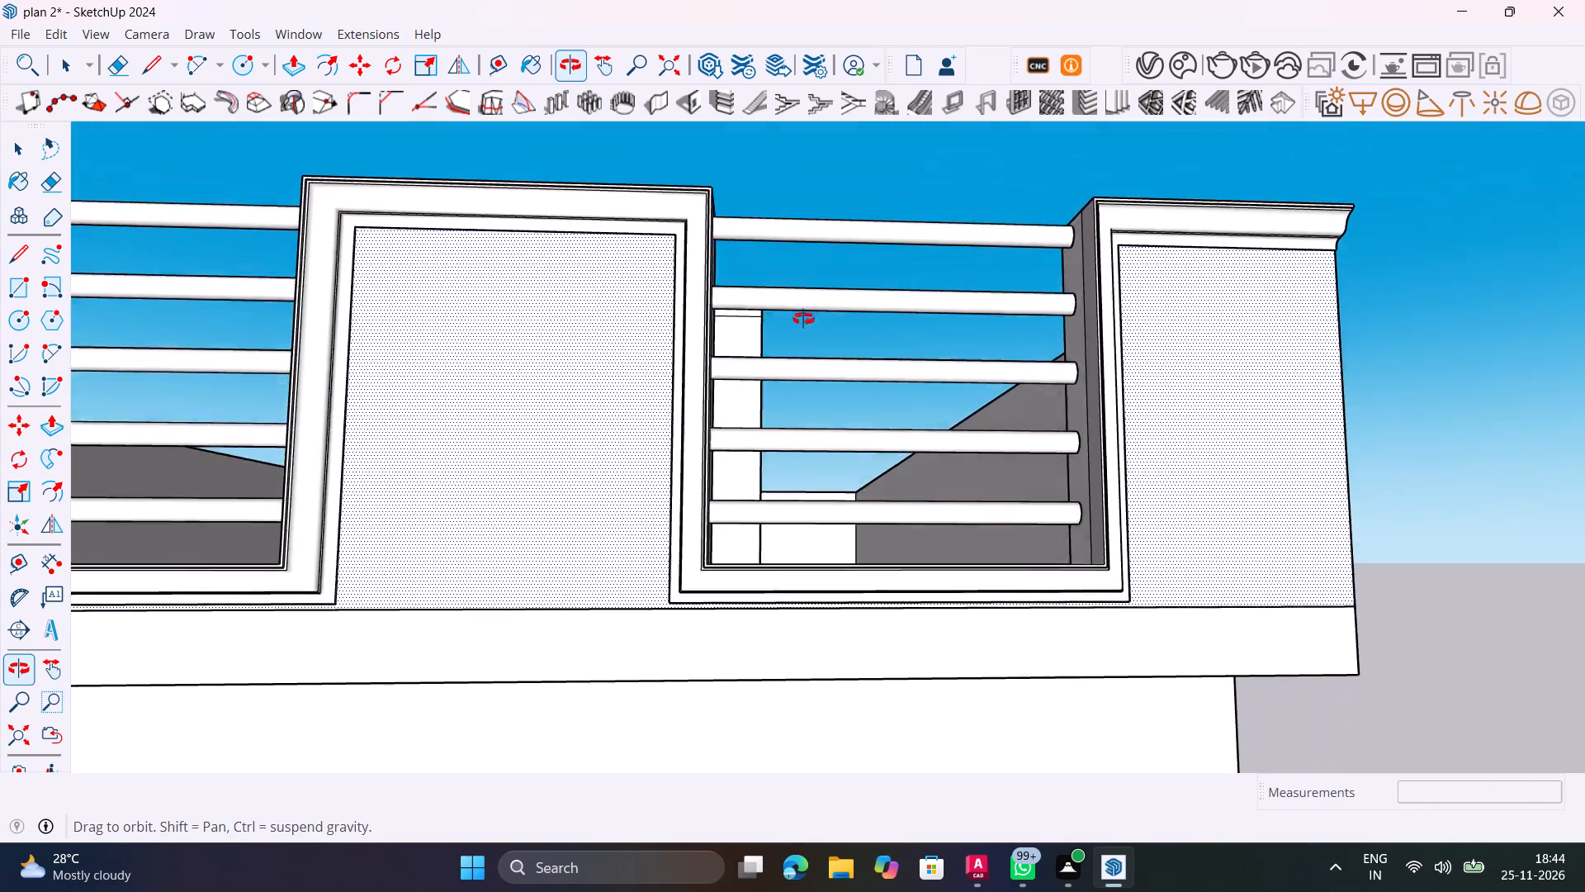
middle_drag(803, 319, 812, 513)
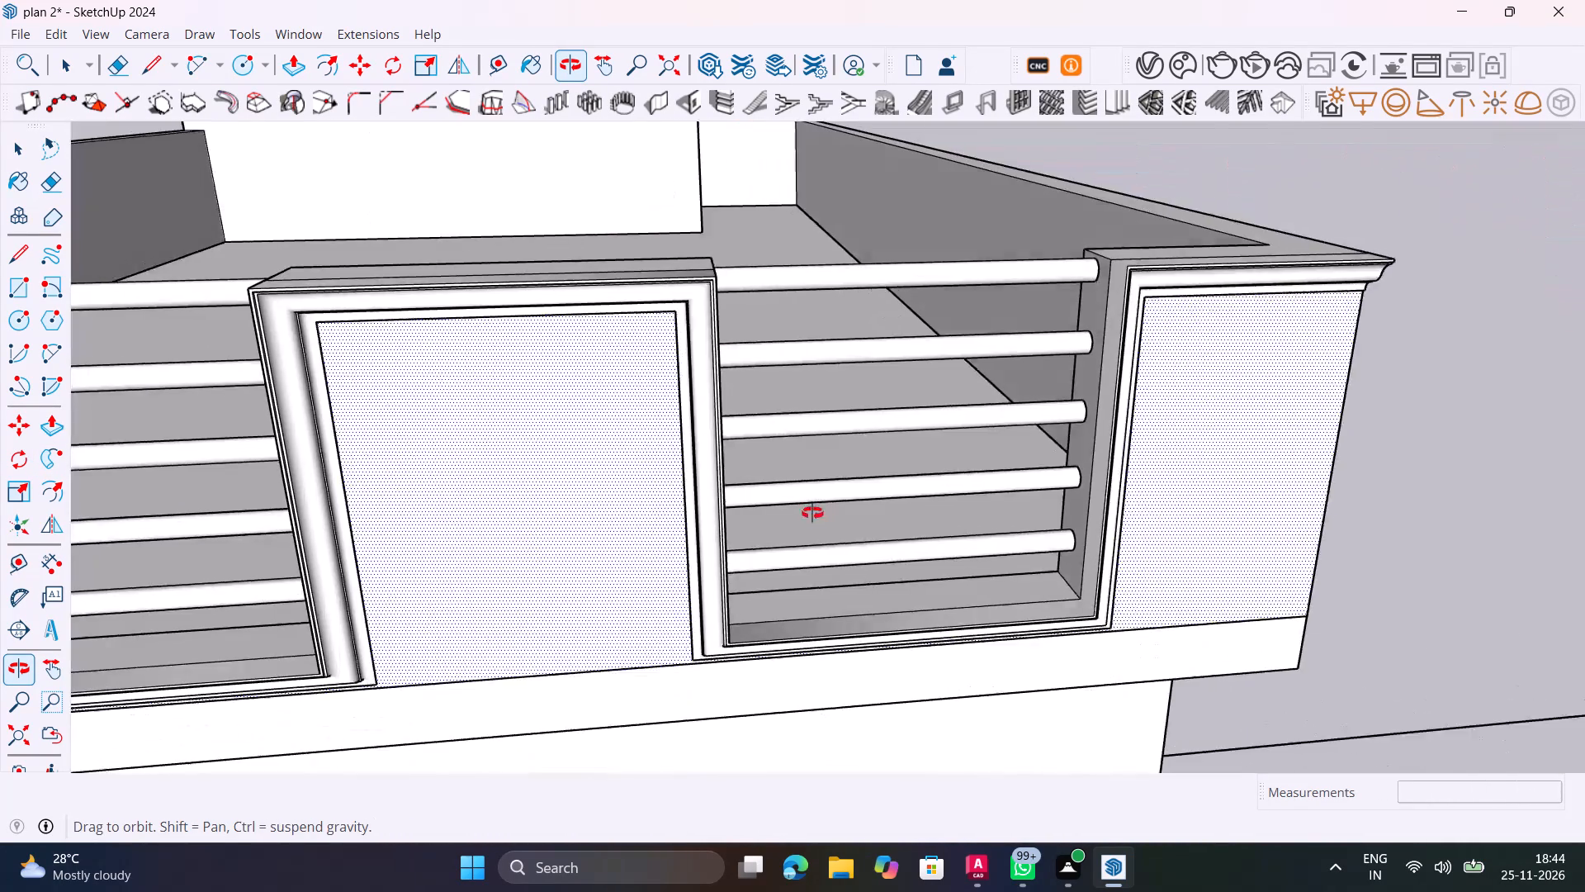
middle_drag(812, 513, 806, 513)
scroll(770, 515, down, 10)
middle_drag(668, 530, 391, 505)
scroll(391, 505, down, 10)
scroll(439, 609, up, 20)
scroll(439, 609, up, 3)
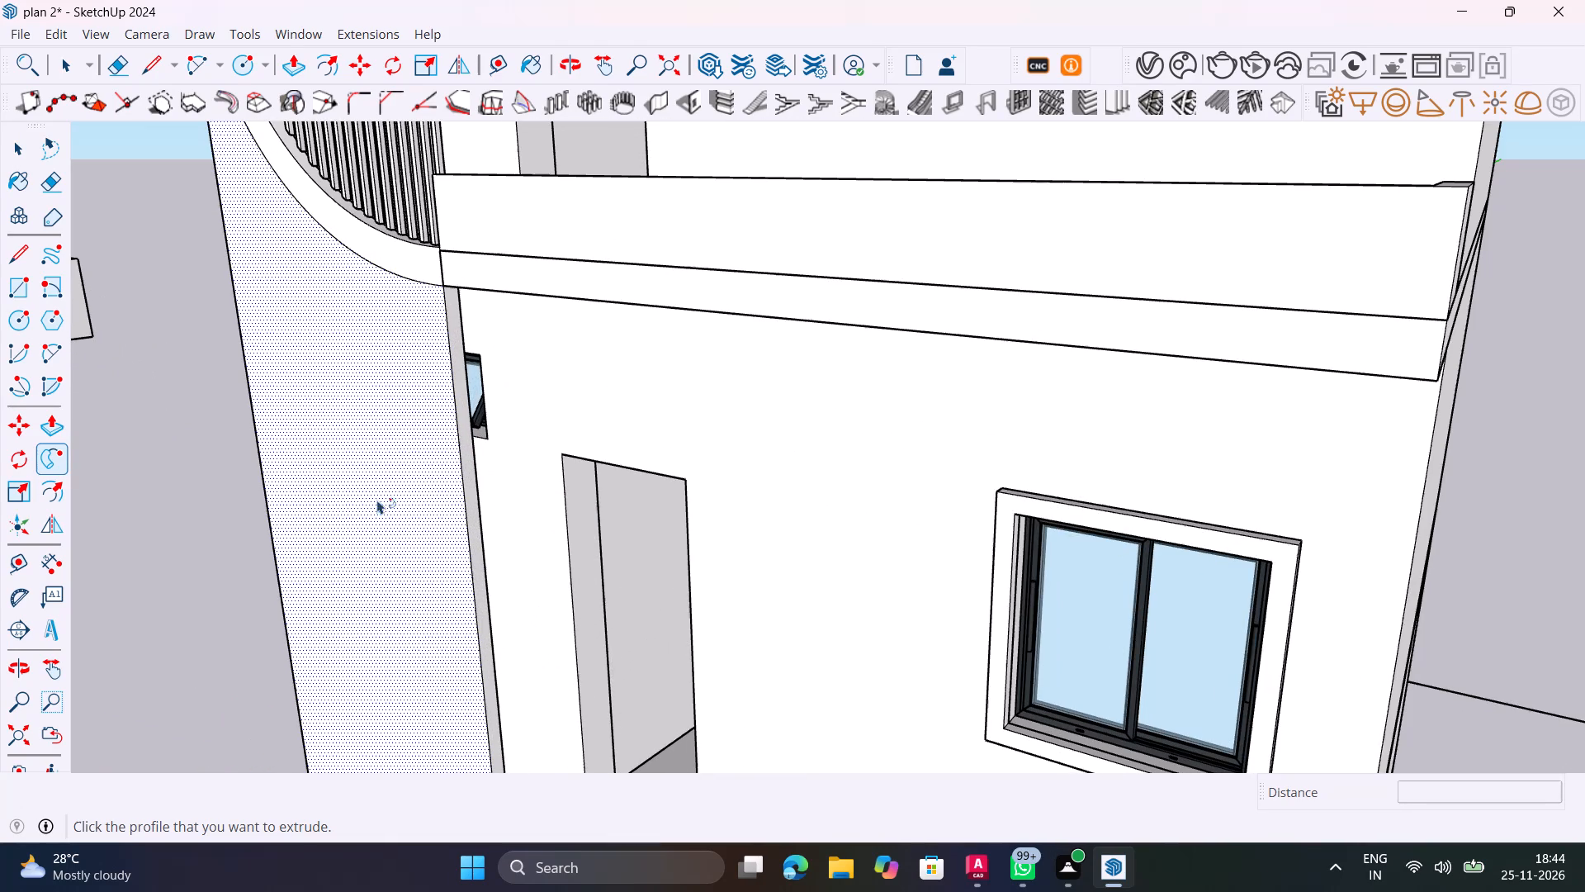
key(space)
scroll(426, 527, down, 11)
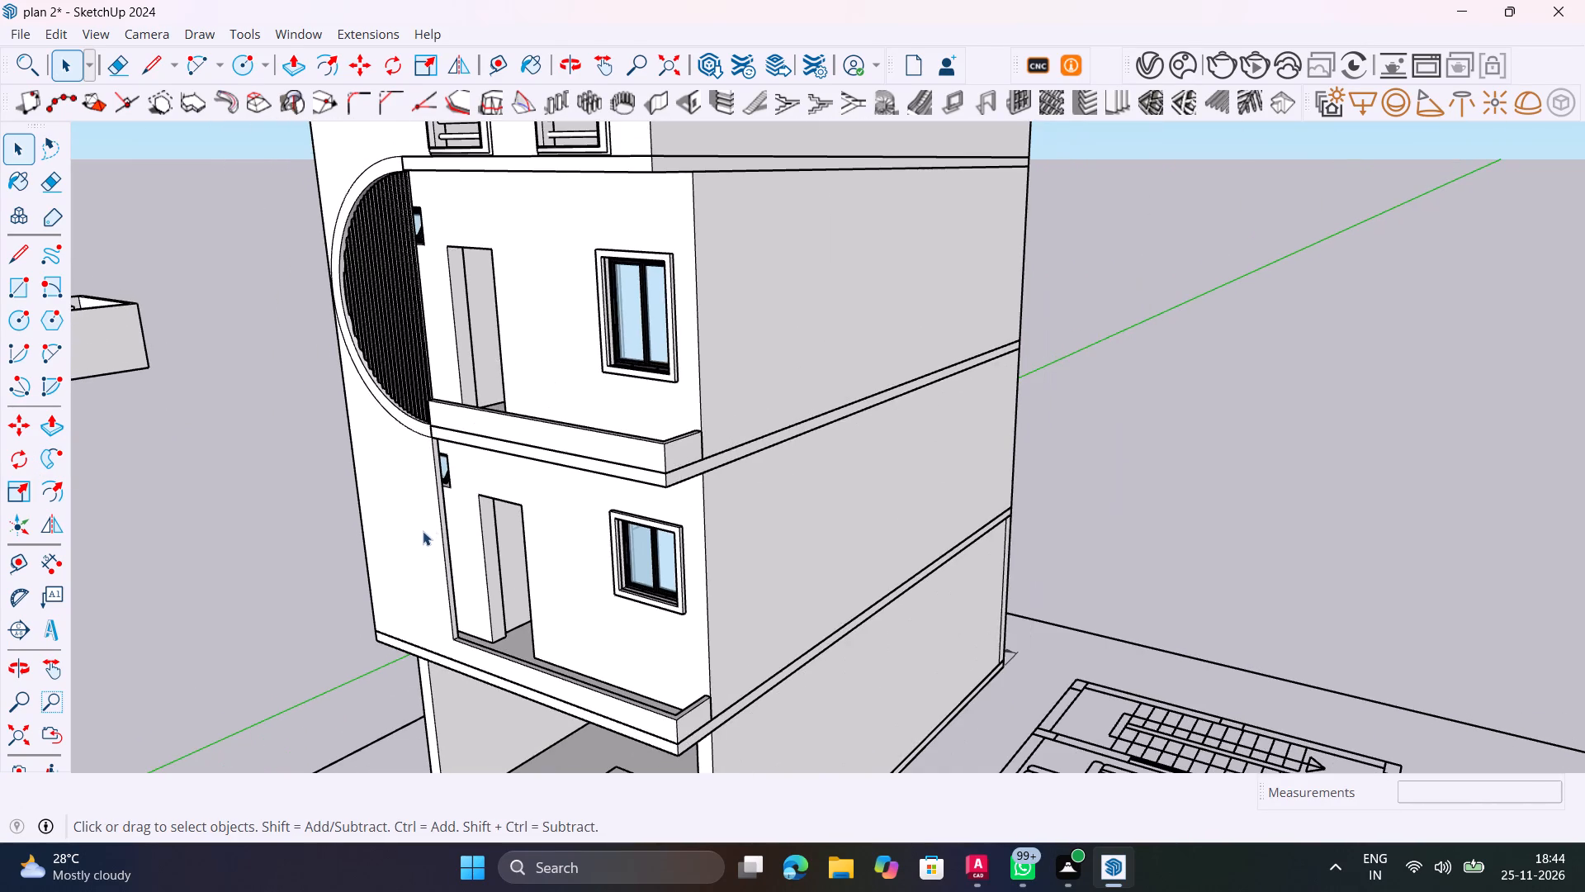
shift+middle_drag(423, 532, 690, 556)
scroll(693, 557, down, 4)
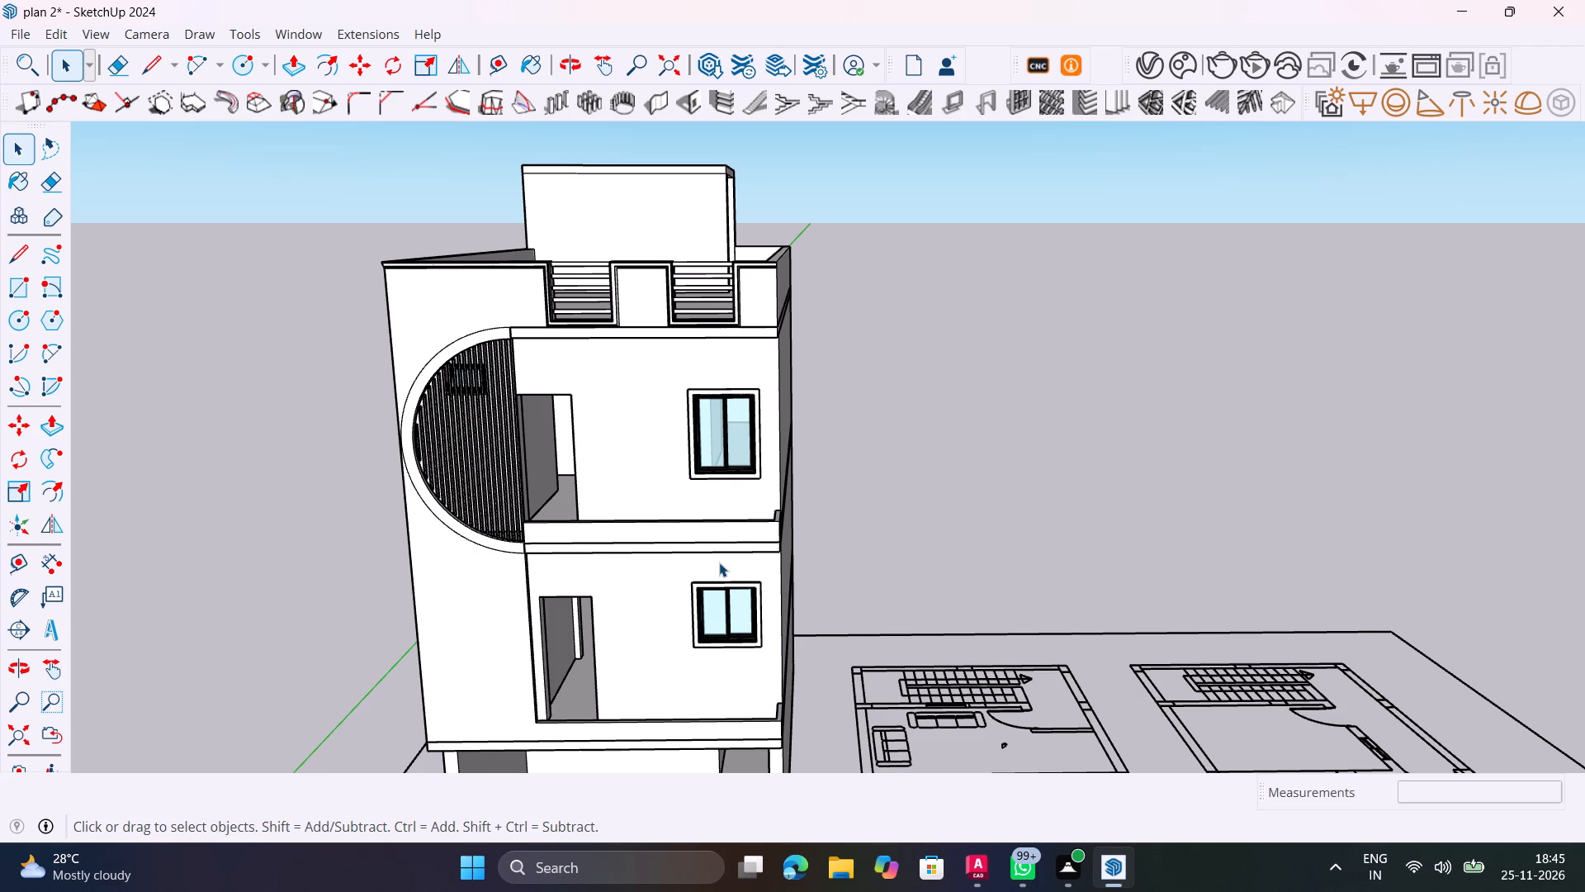
Draw a line about 5' 6 13/16" long across the front wall face from the arch band's top end to the wall's outer edge.
scroll(472, 643, up, 5)
scroll(486, 545, up, 2)
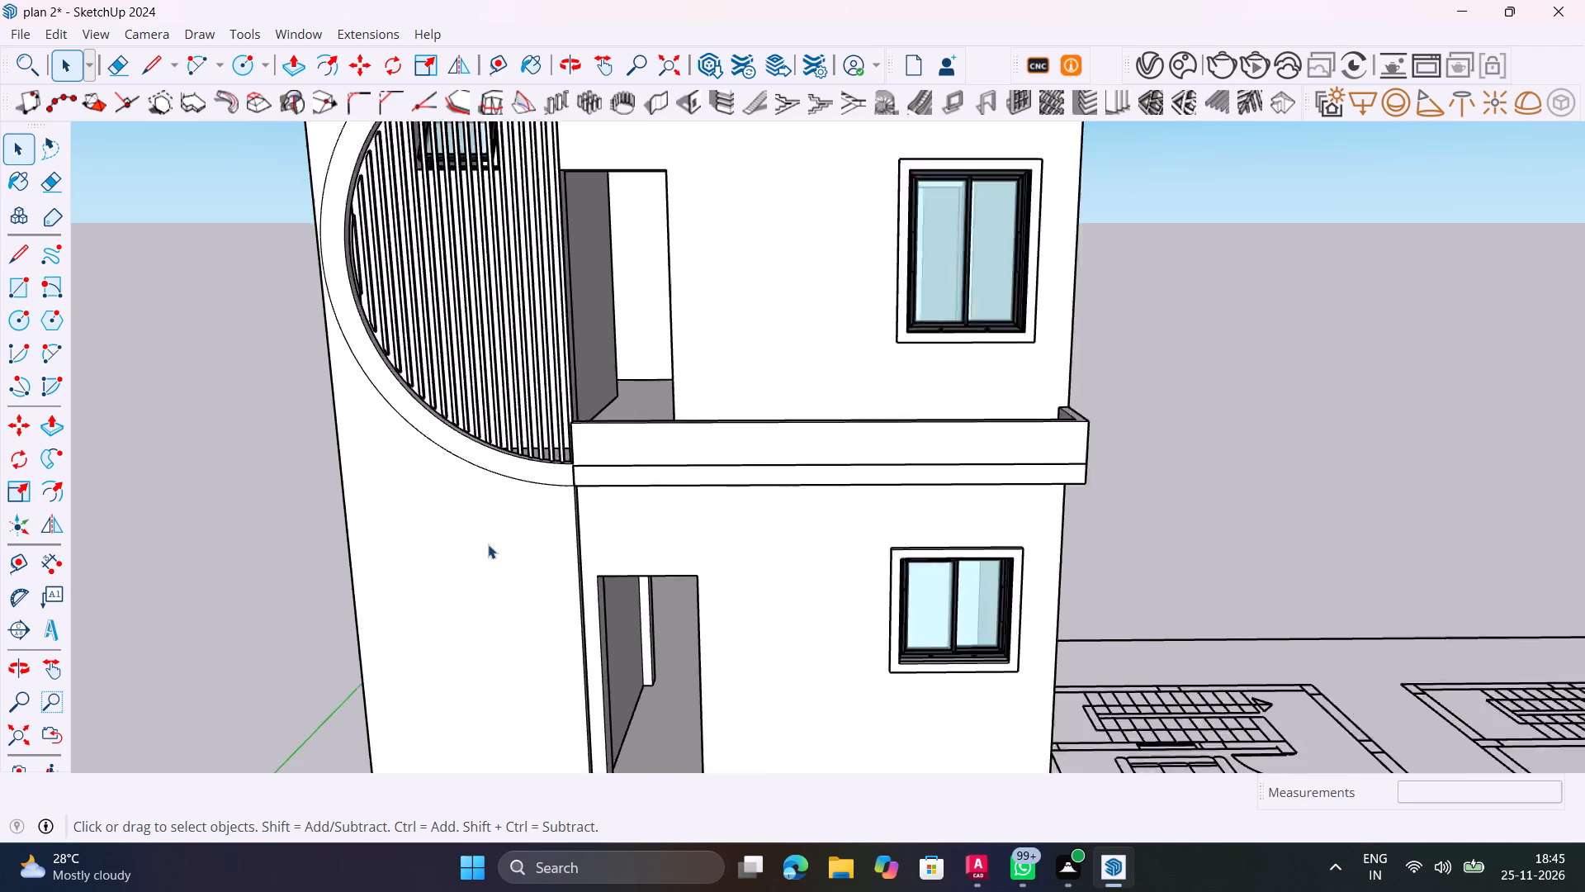
scroll(488, 544, up, 3)
middle_drag(513, 565, 1094, 527)
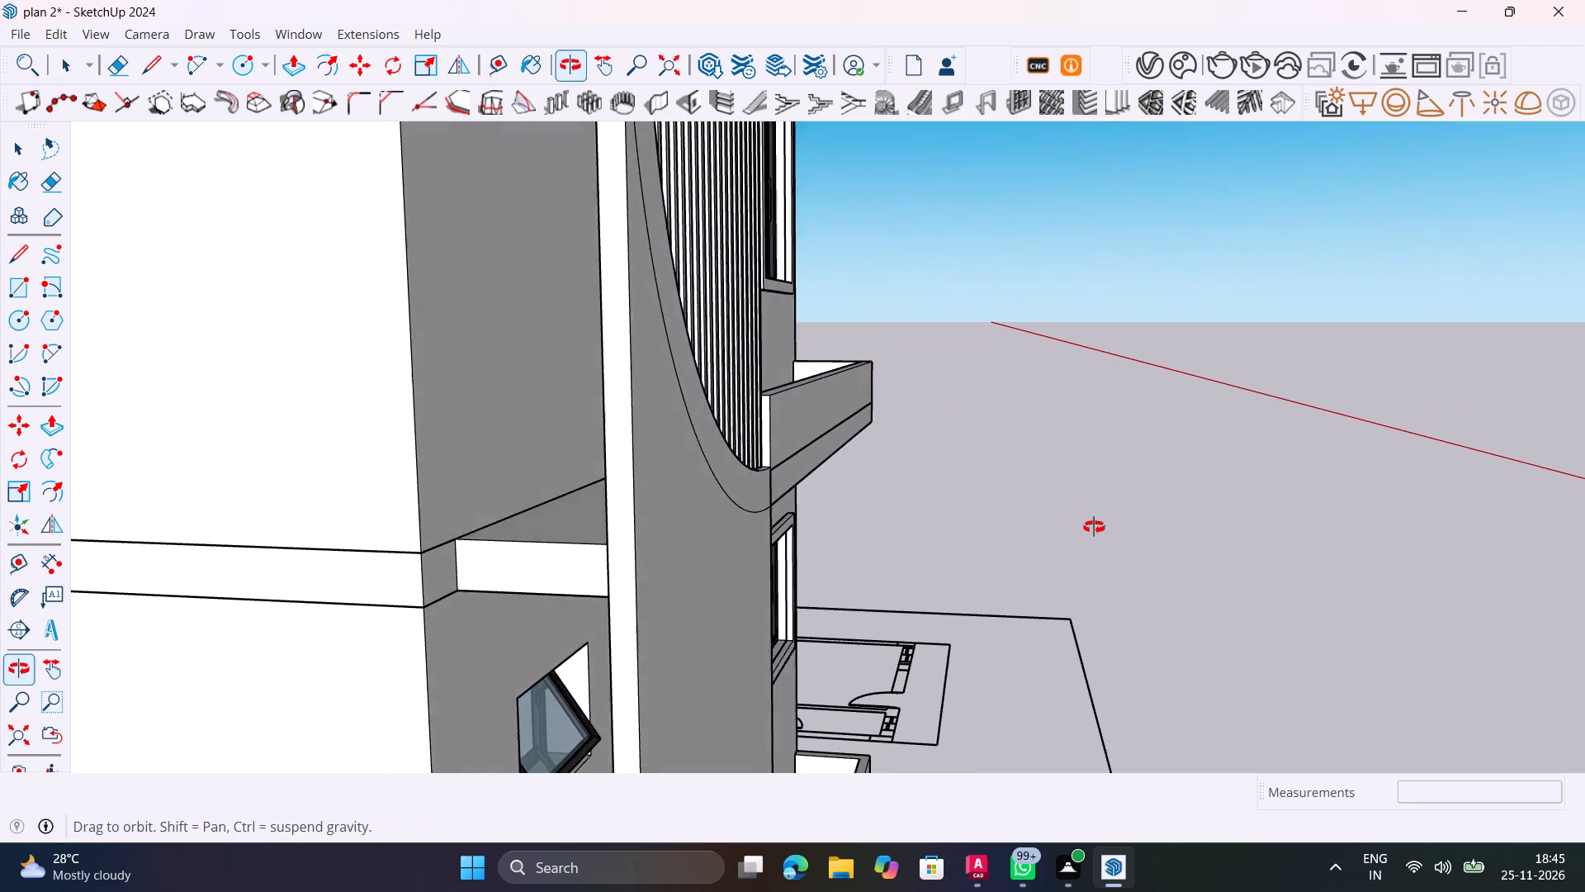
middle_drag(1094, 527, 957, 568)
click(599, 662)
scroll(557, 598, down, 5)
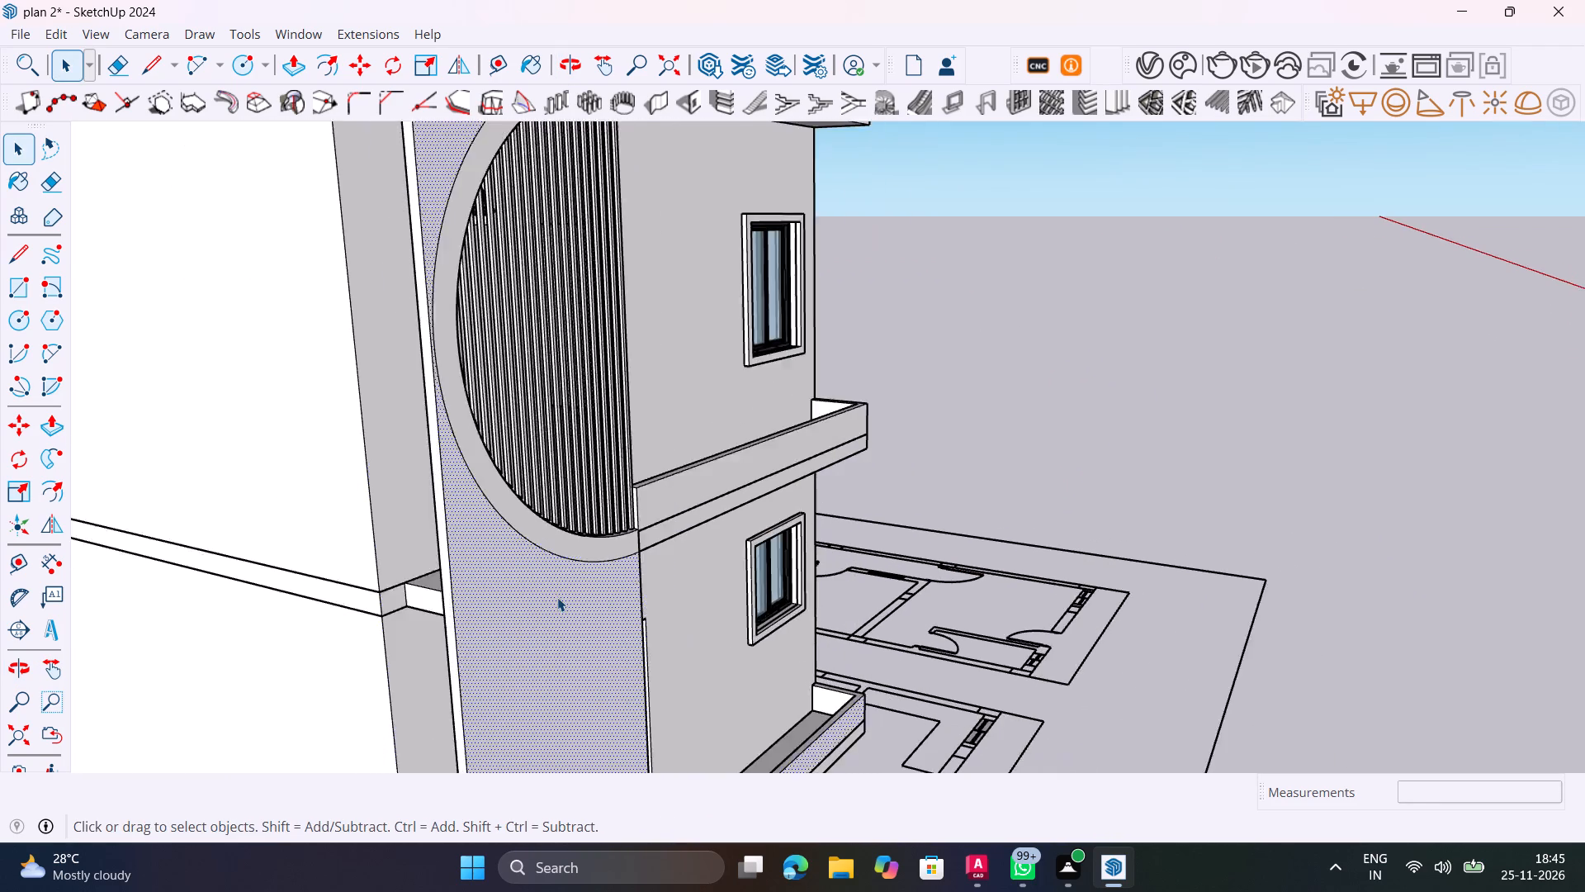
scroll(557, 597, down, 6)
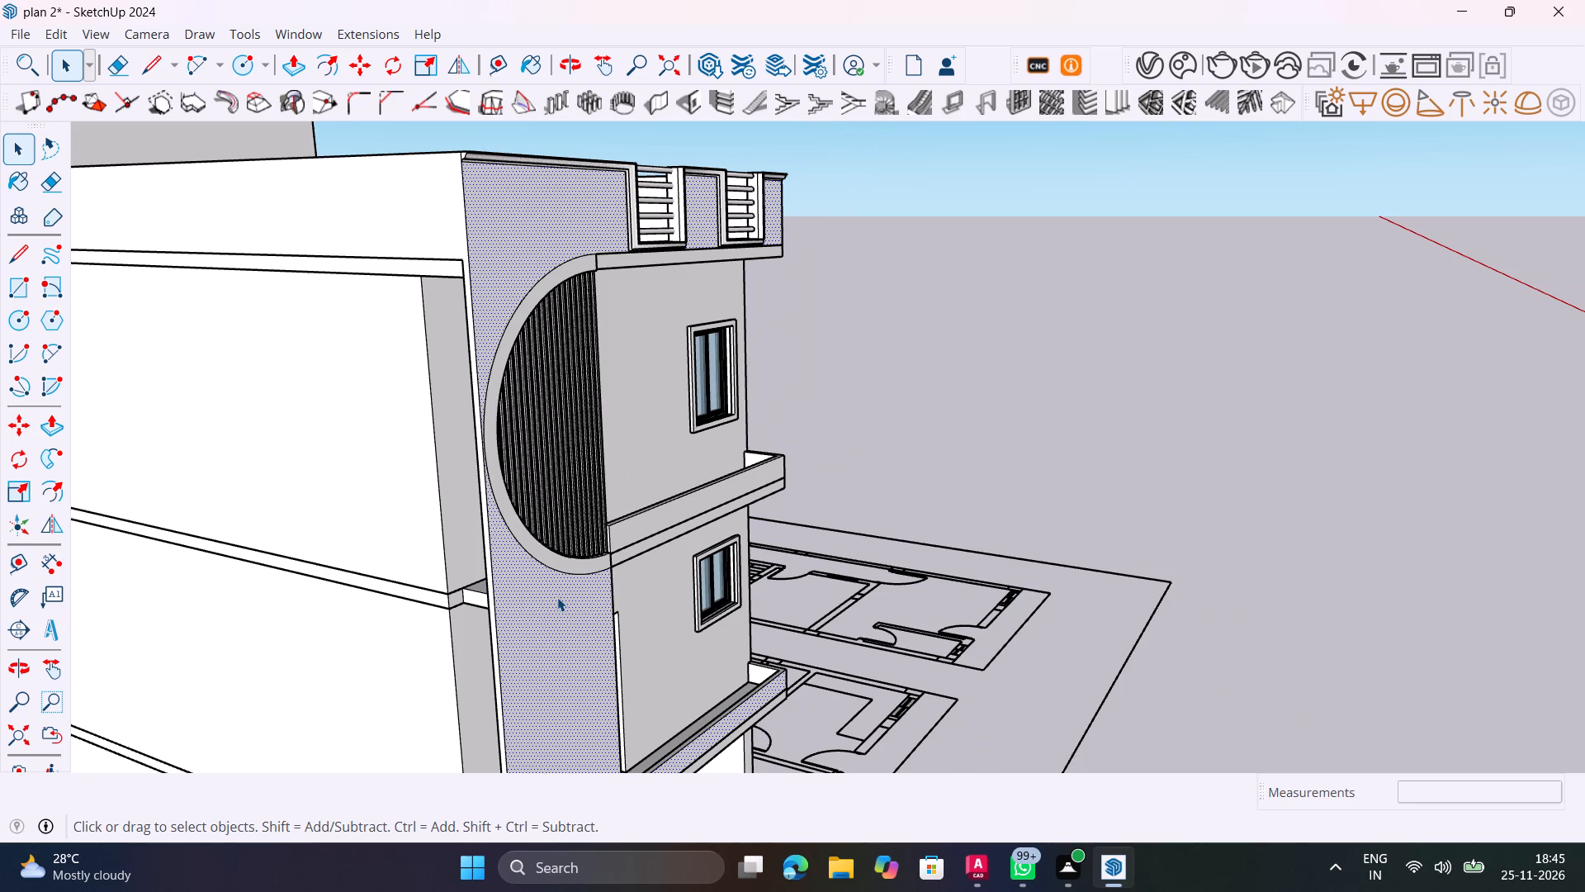
shift+middle_drag(546, 551, 559, 686)
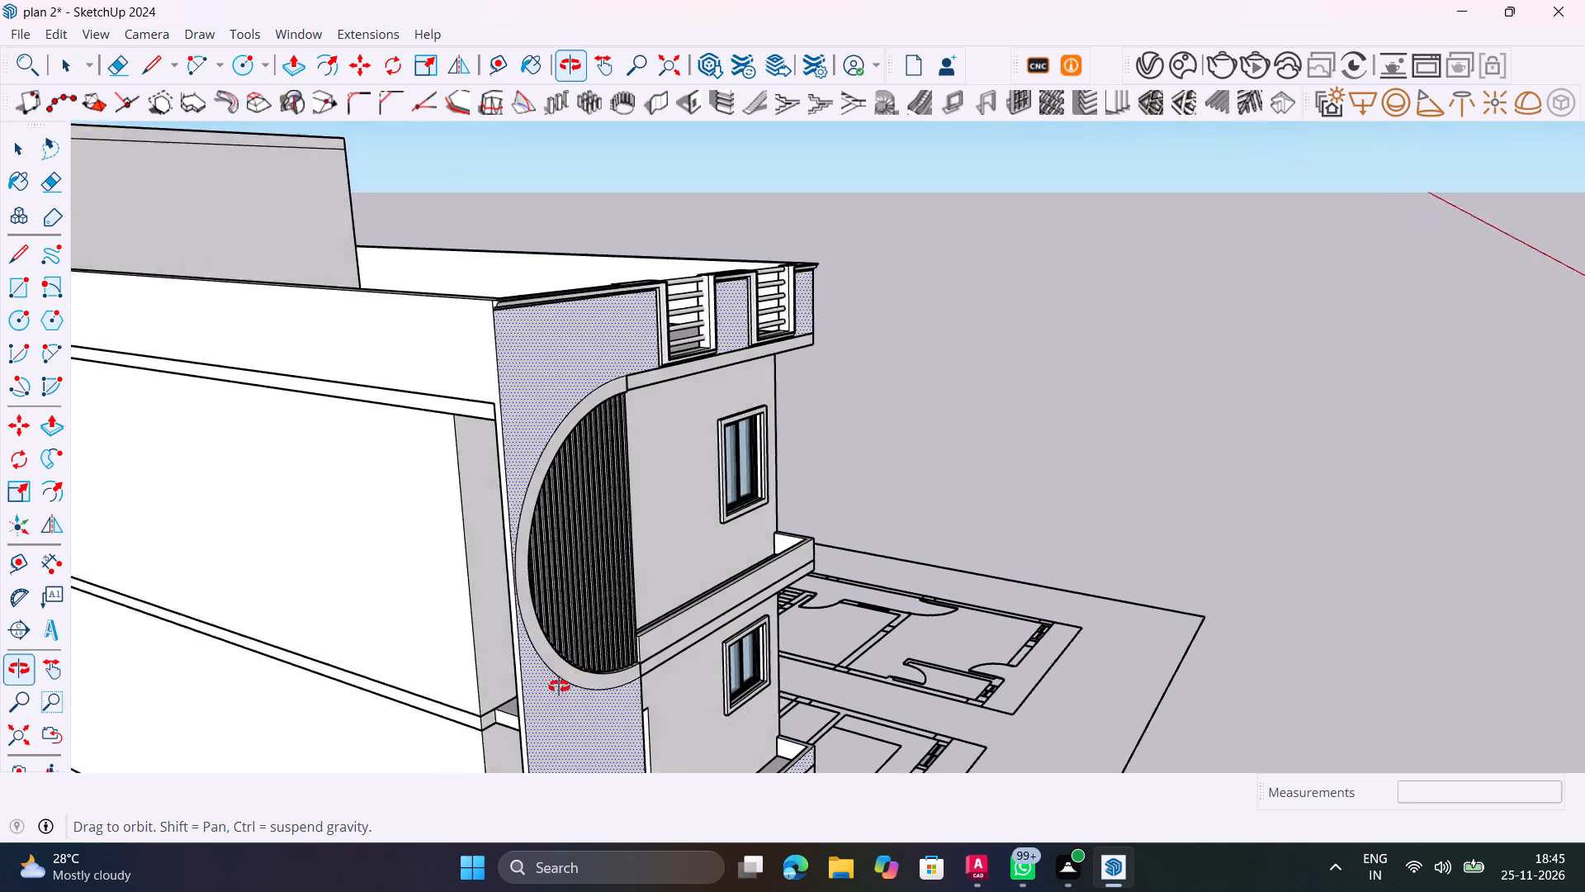
shift+middle_drag(559, 686, 399, 717)
scroll(642, 326, up, 5)
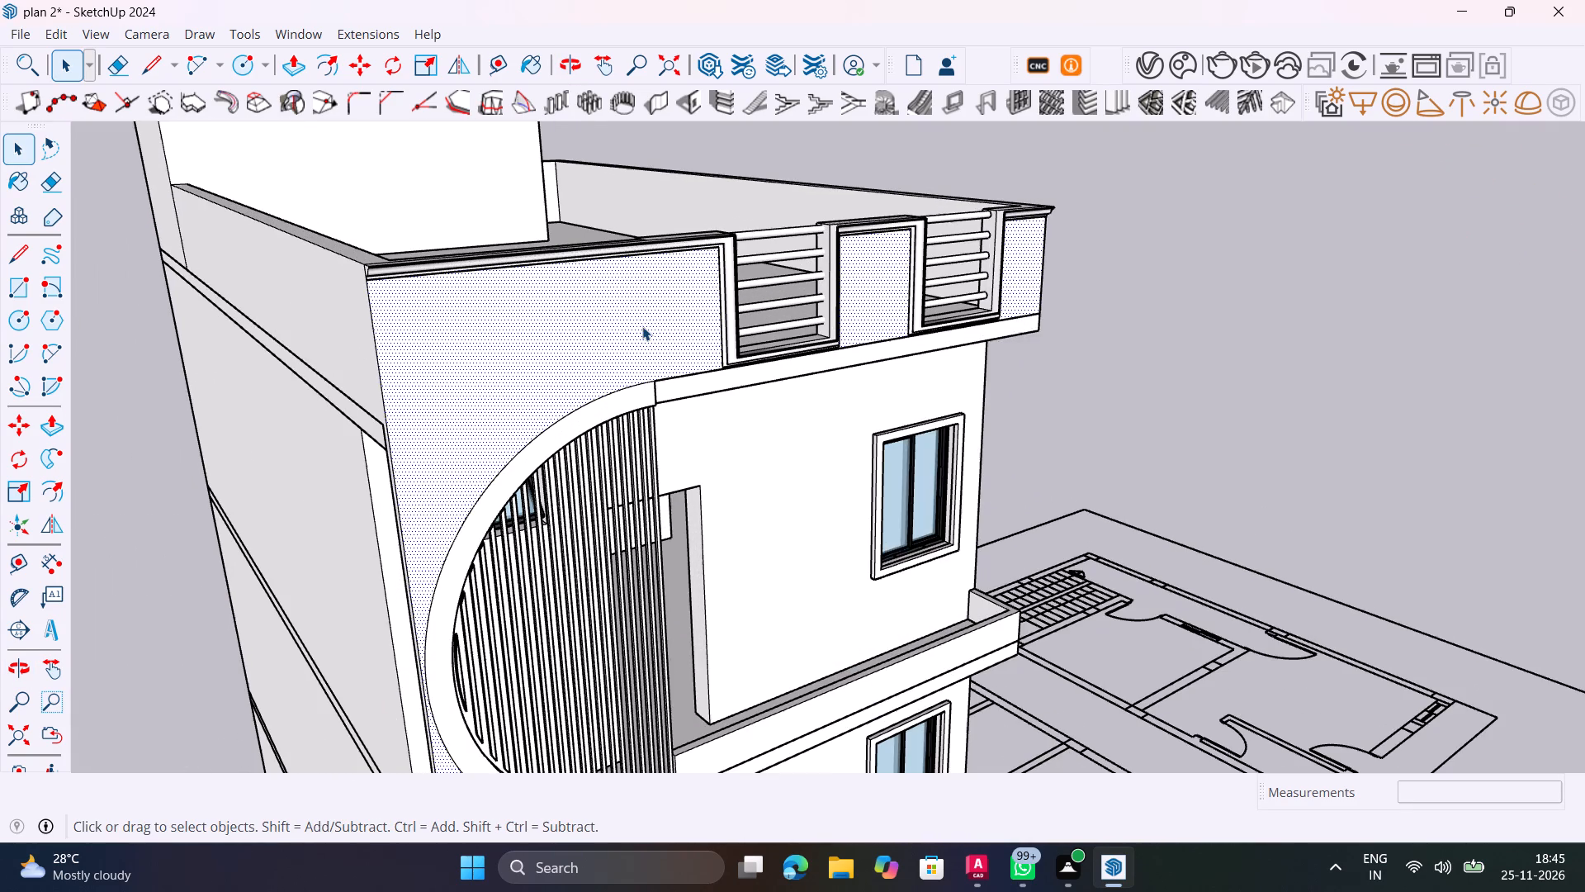
scroll(642, 326, up, 4)
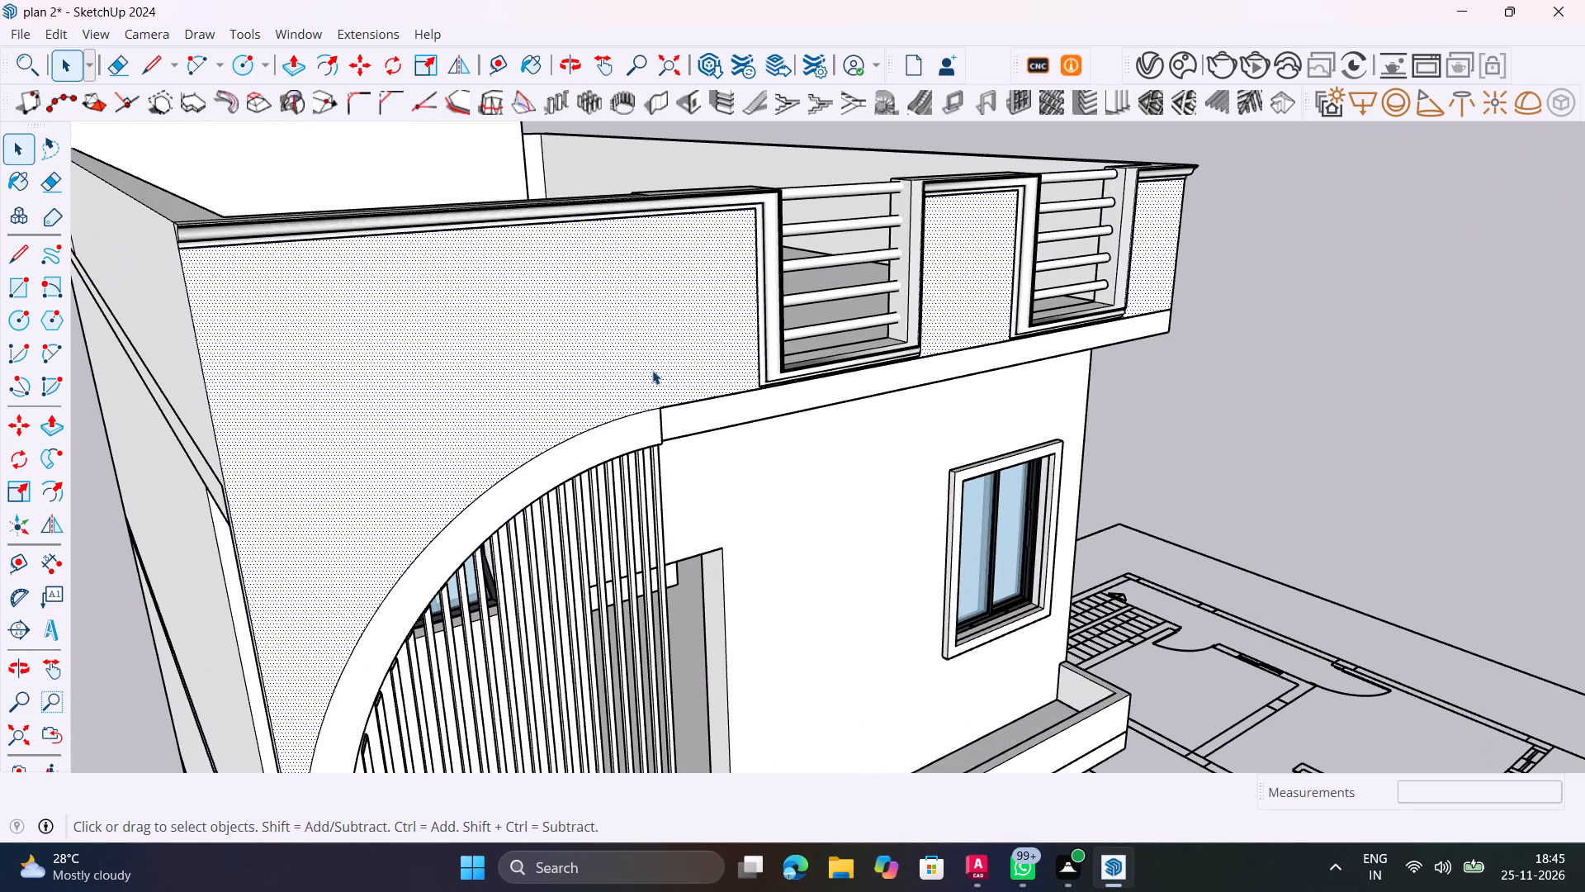
middle_drag(651, 384, 721, 380)
scroll(718, 380, up, 1)
key(l)
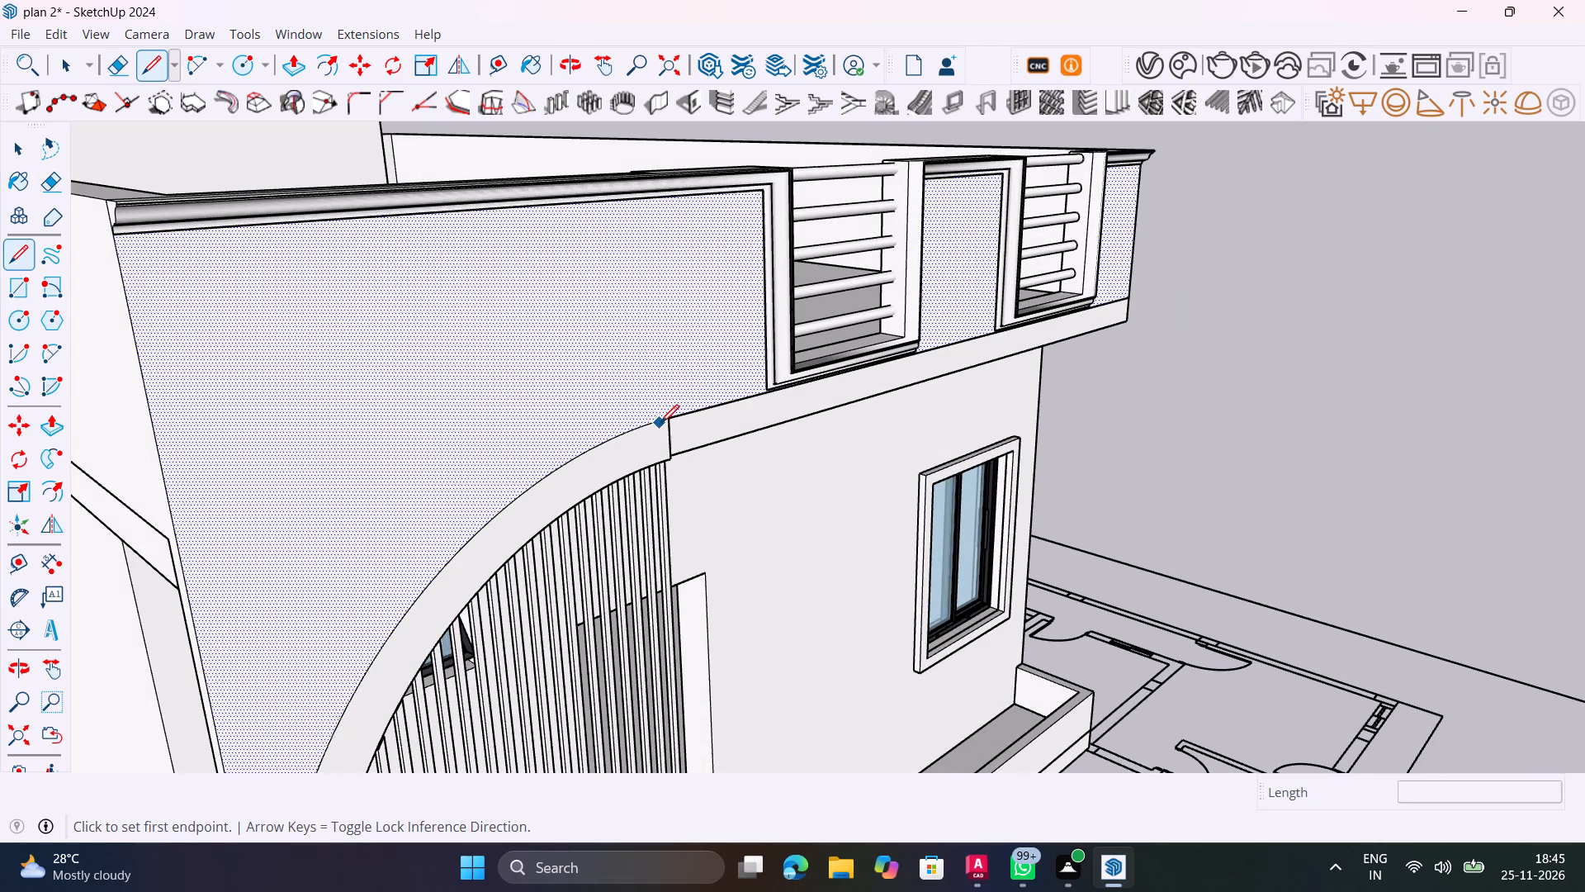
click(669, 420)
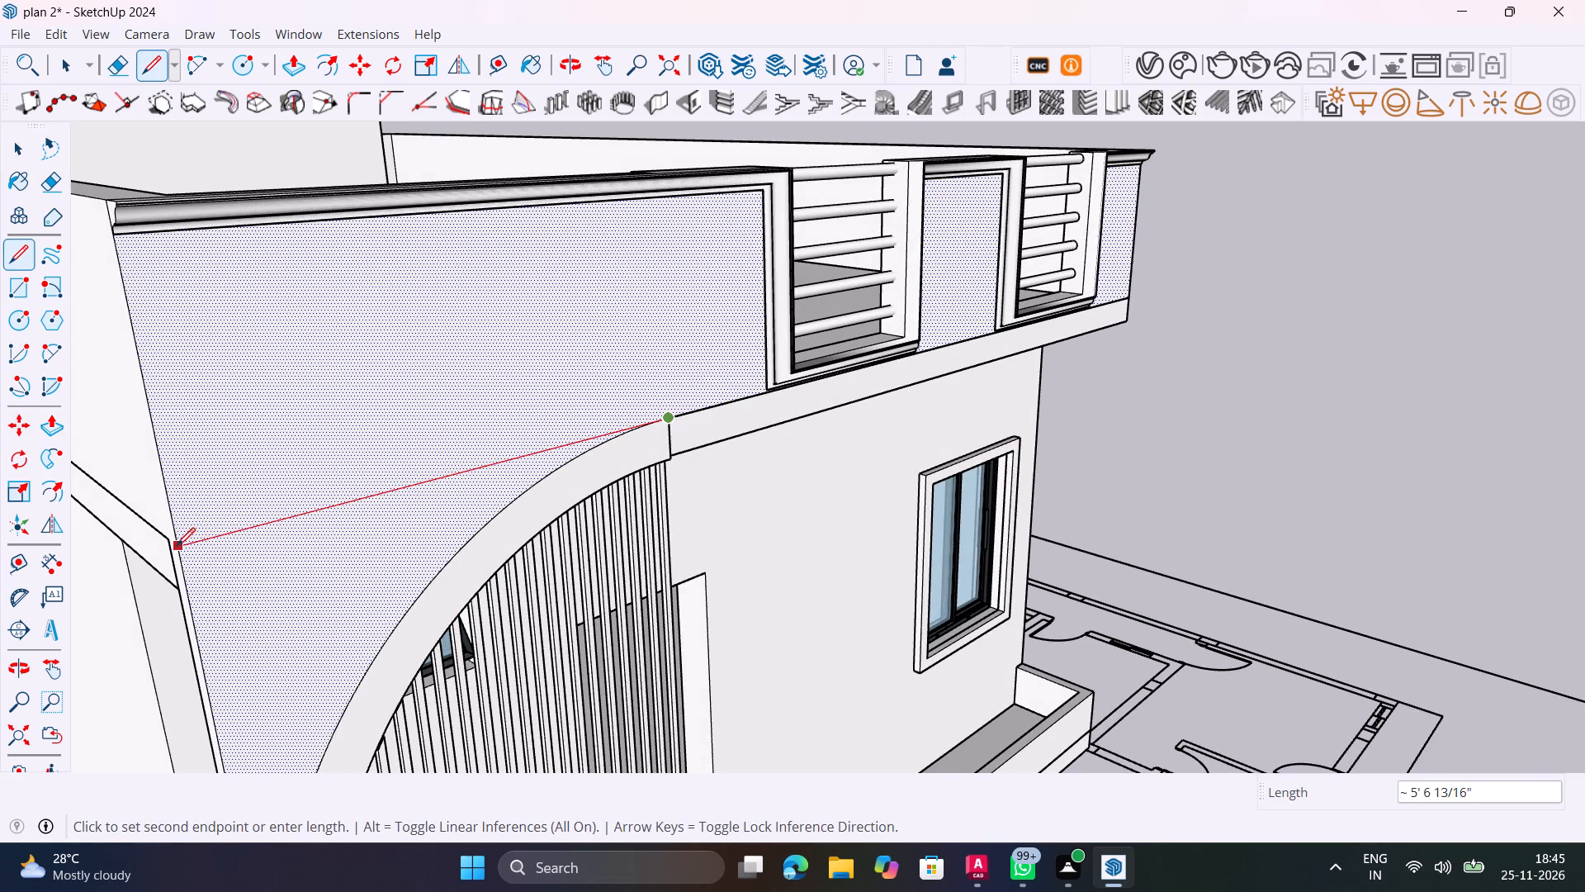
click(177, 544)
Push the front wall face around the arch, below the new dividing line, back 3".
scroll(328, 501, down, 6)
key(space)
scroll(329, 498, down, 16)
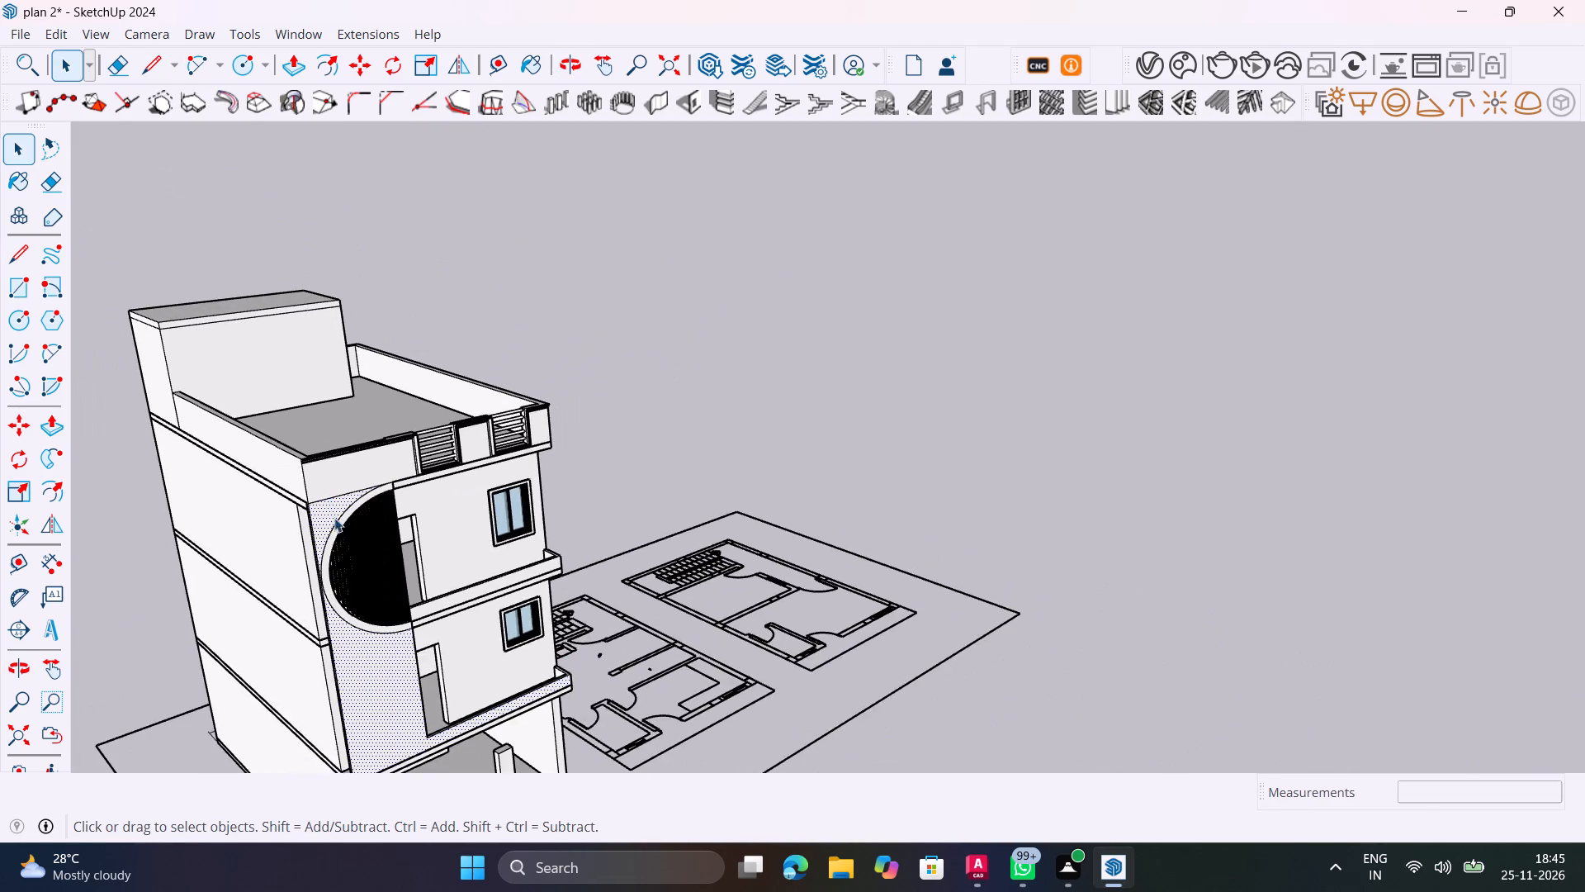
scroll(332, 519, up, 5)
shift+middle_drag(326, 545, 501, 424)
shift+scroll(500, 424, up, 1)
middle_drag(507, 424, 705, 396)
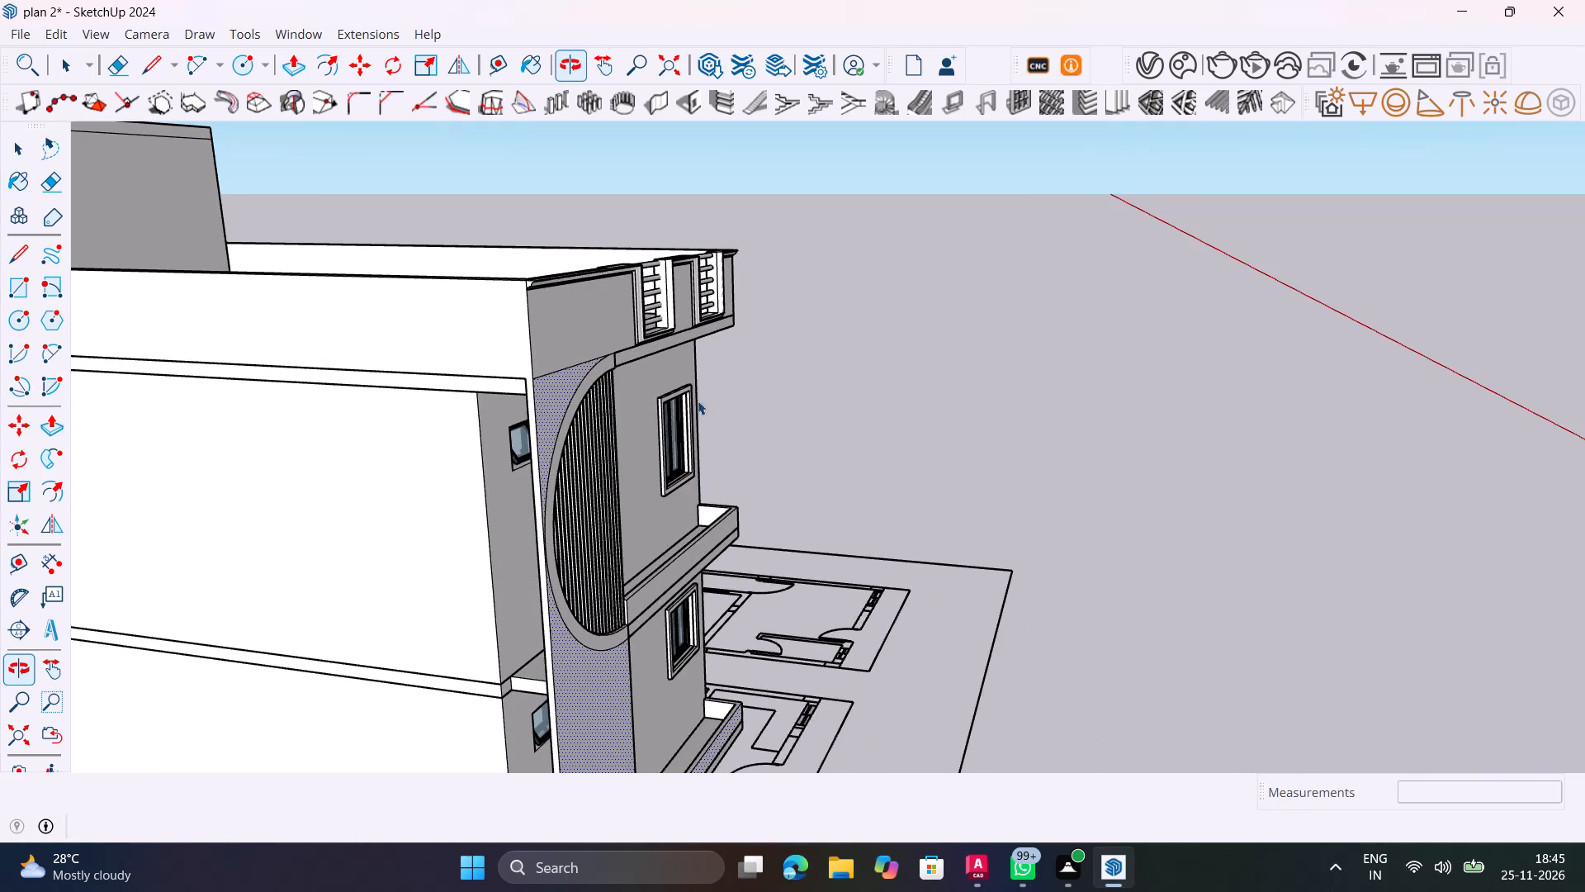
scroll(541, 416, up, 6)
key(p)
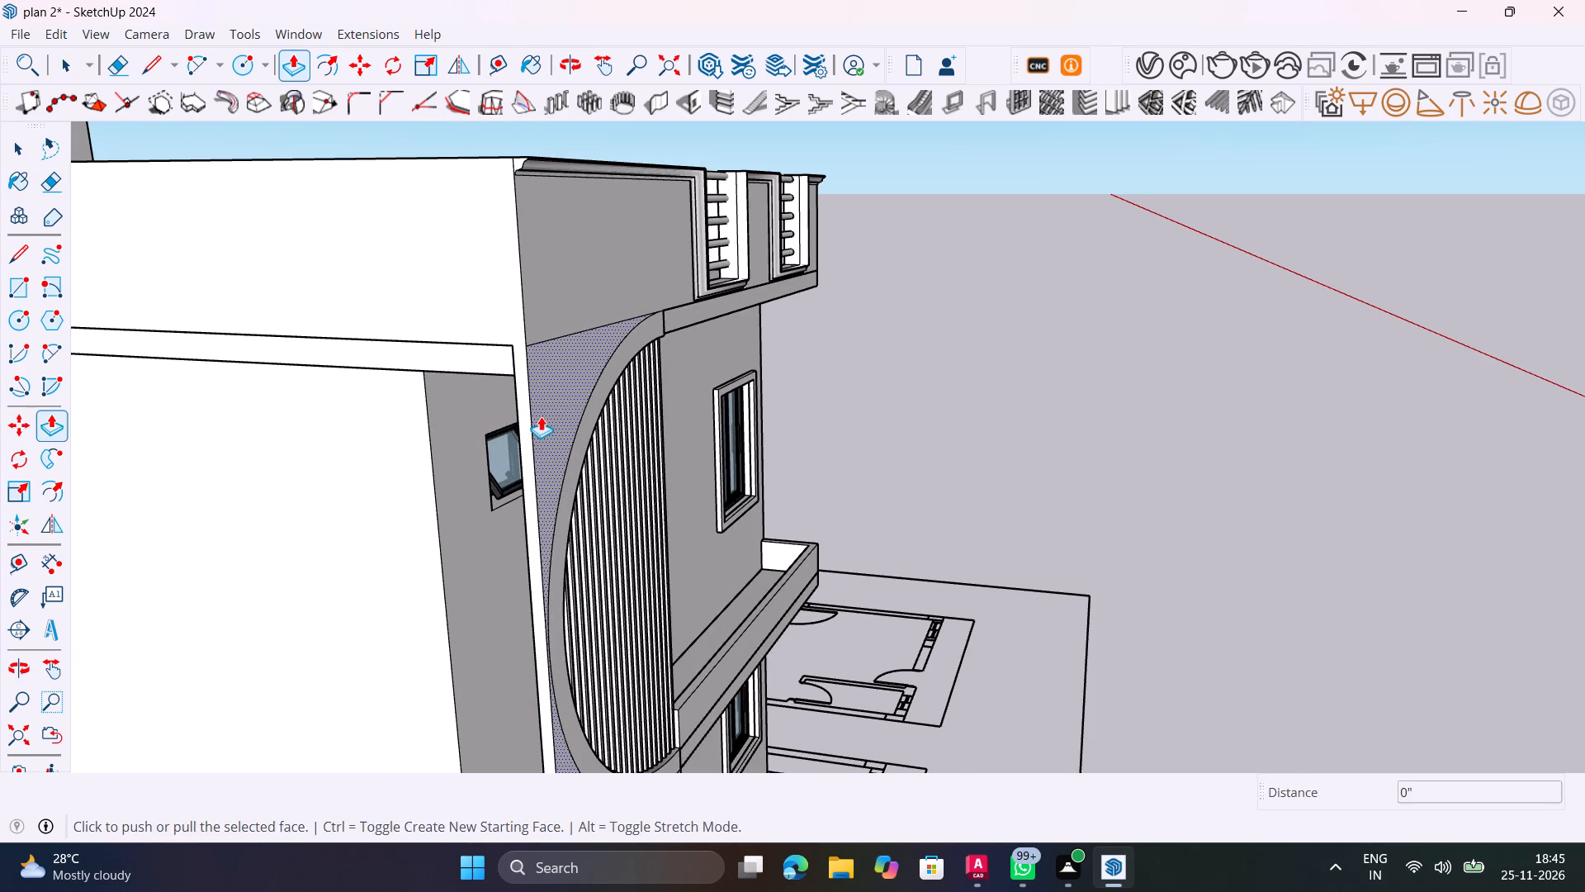
click(541, 416)
click(509, 422)
scroll(512, 431, down, 3)
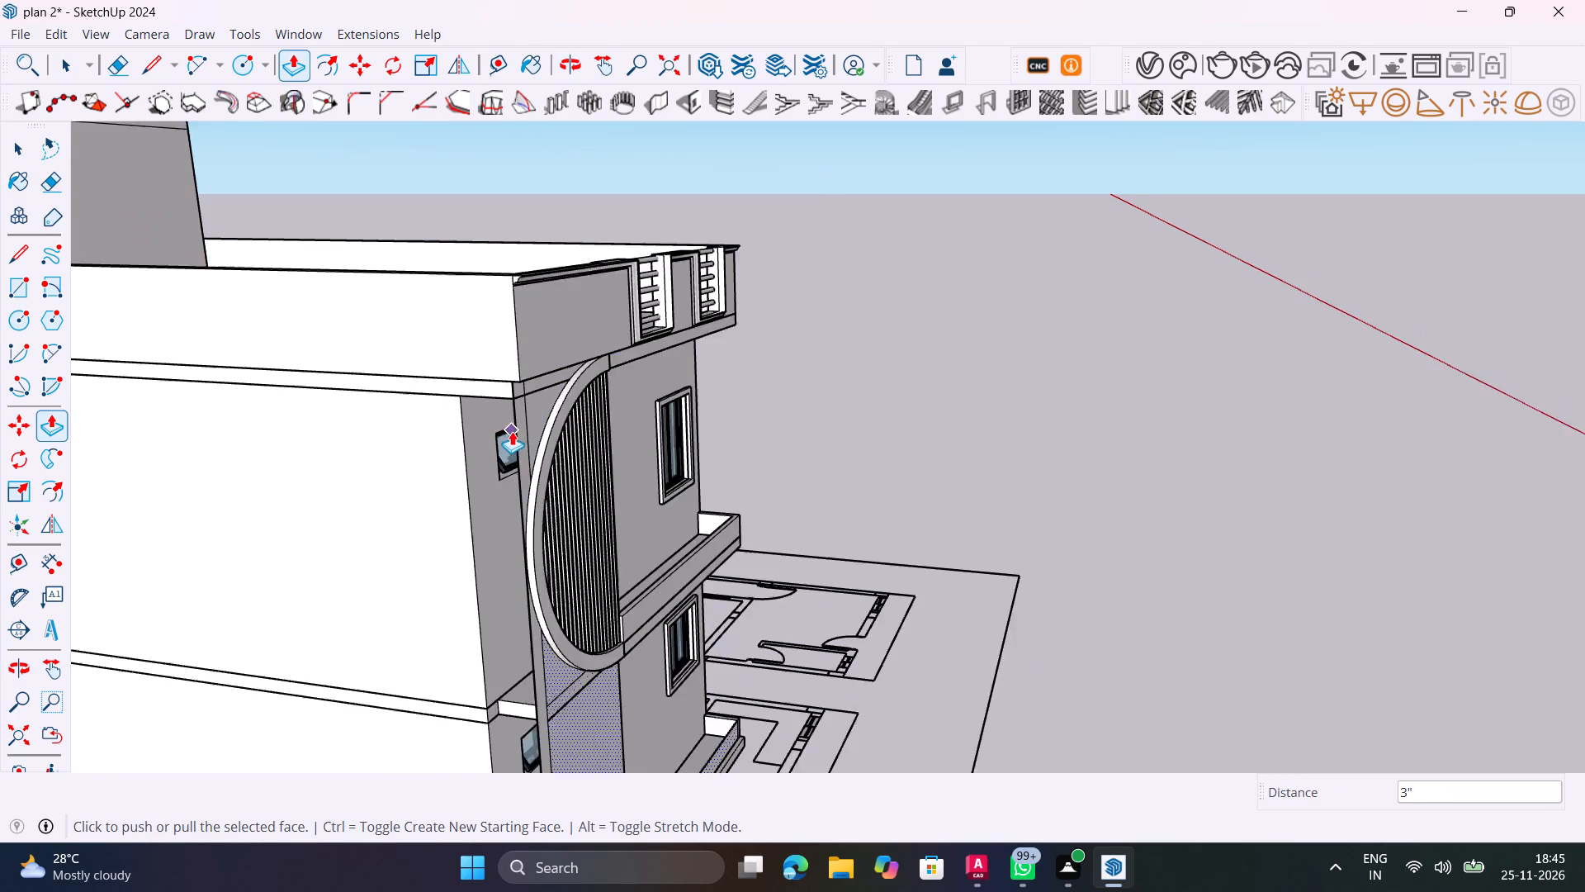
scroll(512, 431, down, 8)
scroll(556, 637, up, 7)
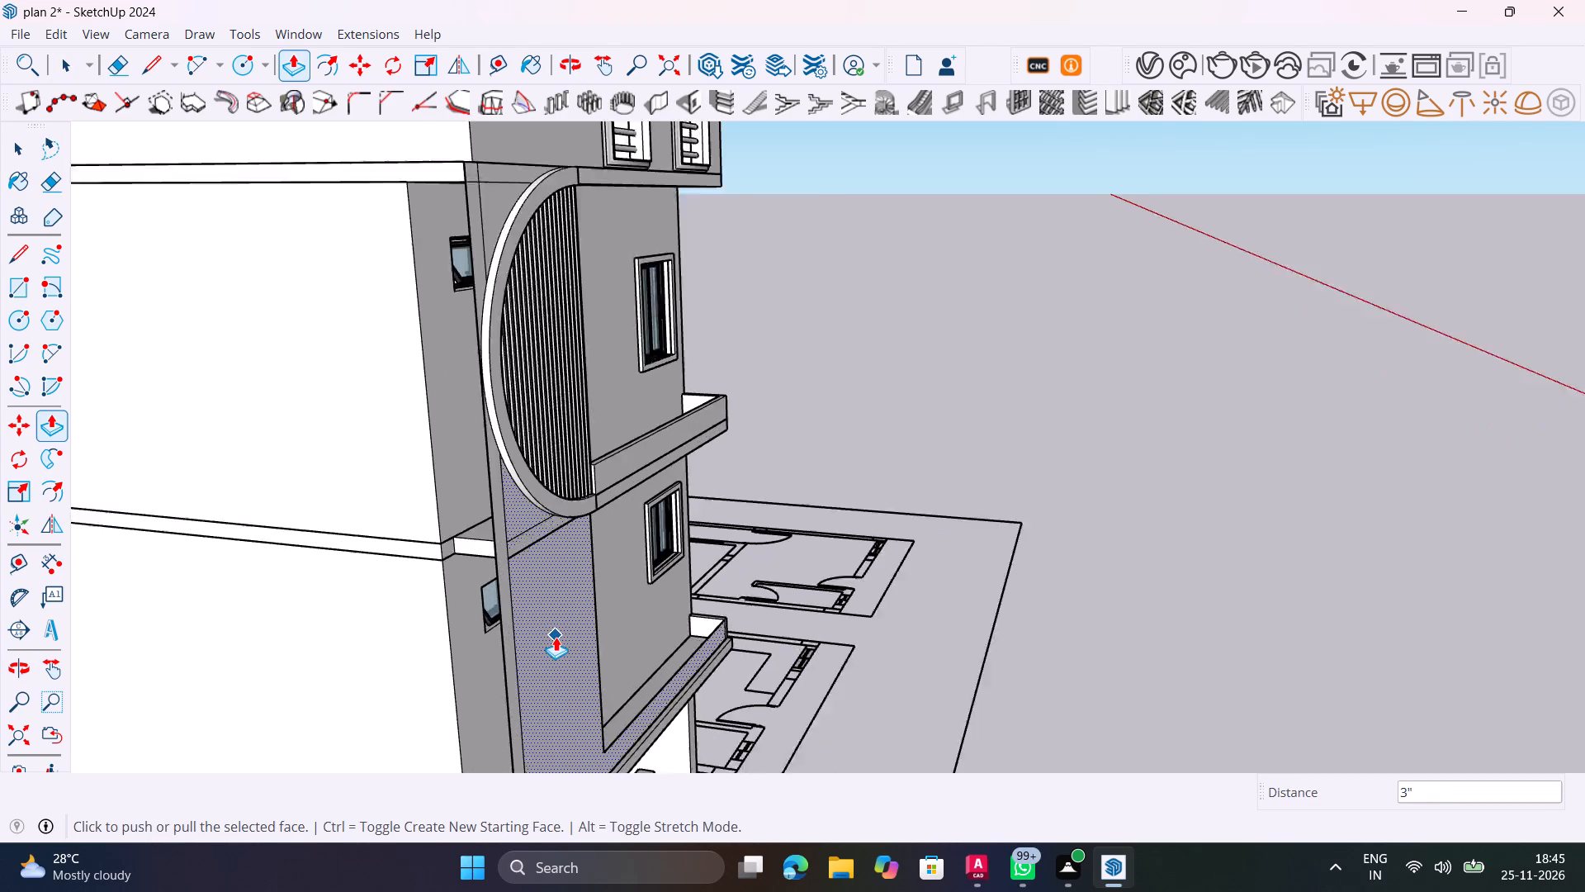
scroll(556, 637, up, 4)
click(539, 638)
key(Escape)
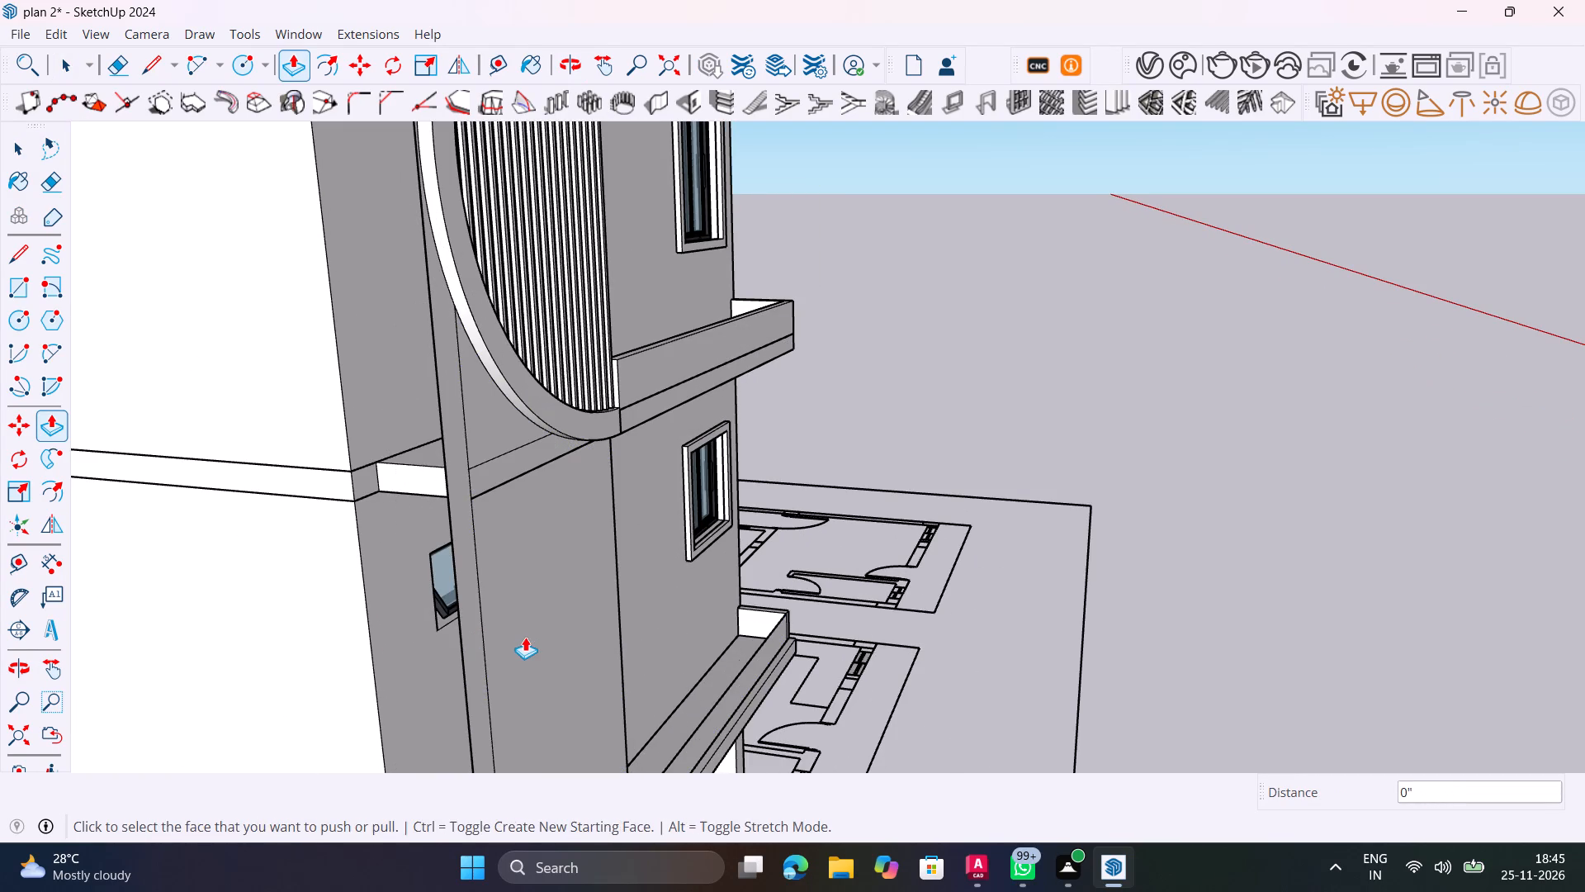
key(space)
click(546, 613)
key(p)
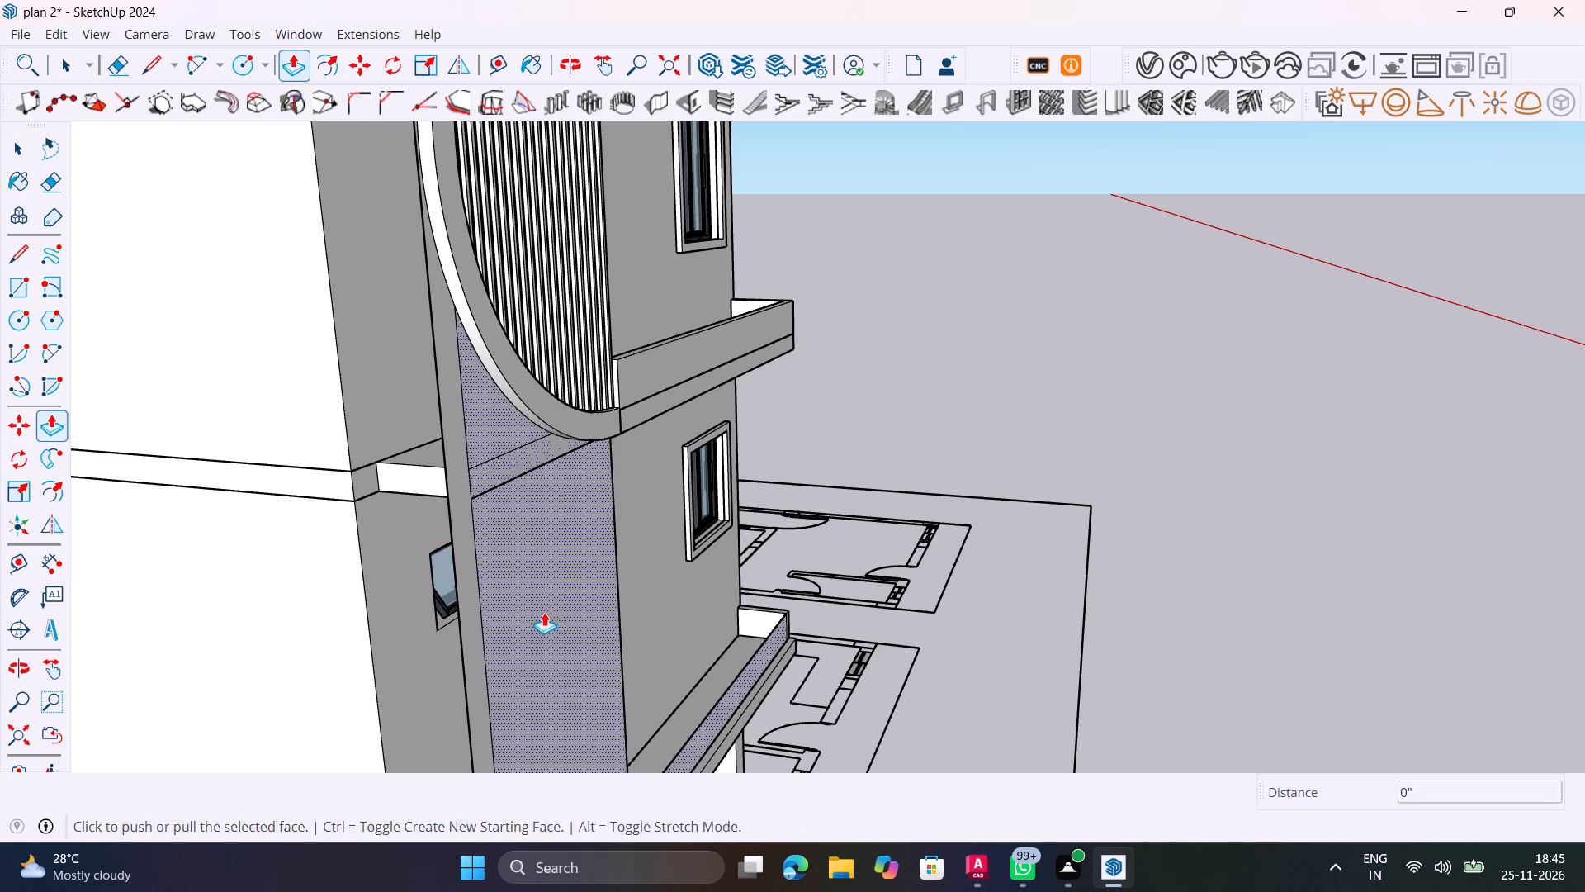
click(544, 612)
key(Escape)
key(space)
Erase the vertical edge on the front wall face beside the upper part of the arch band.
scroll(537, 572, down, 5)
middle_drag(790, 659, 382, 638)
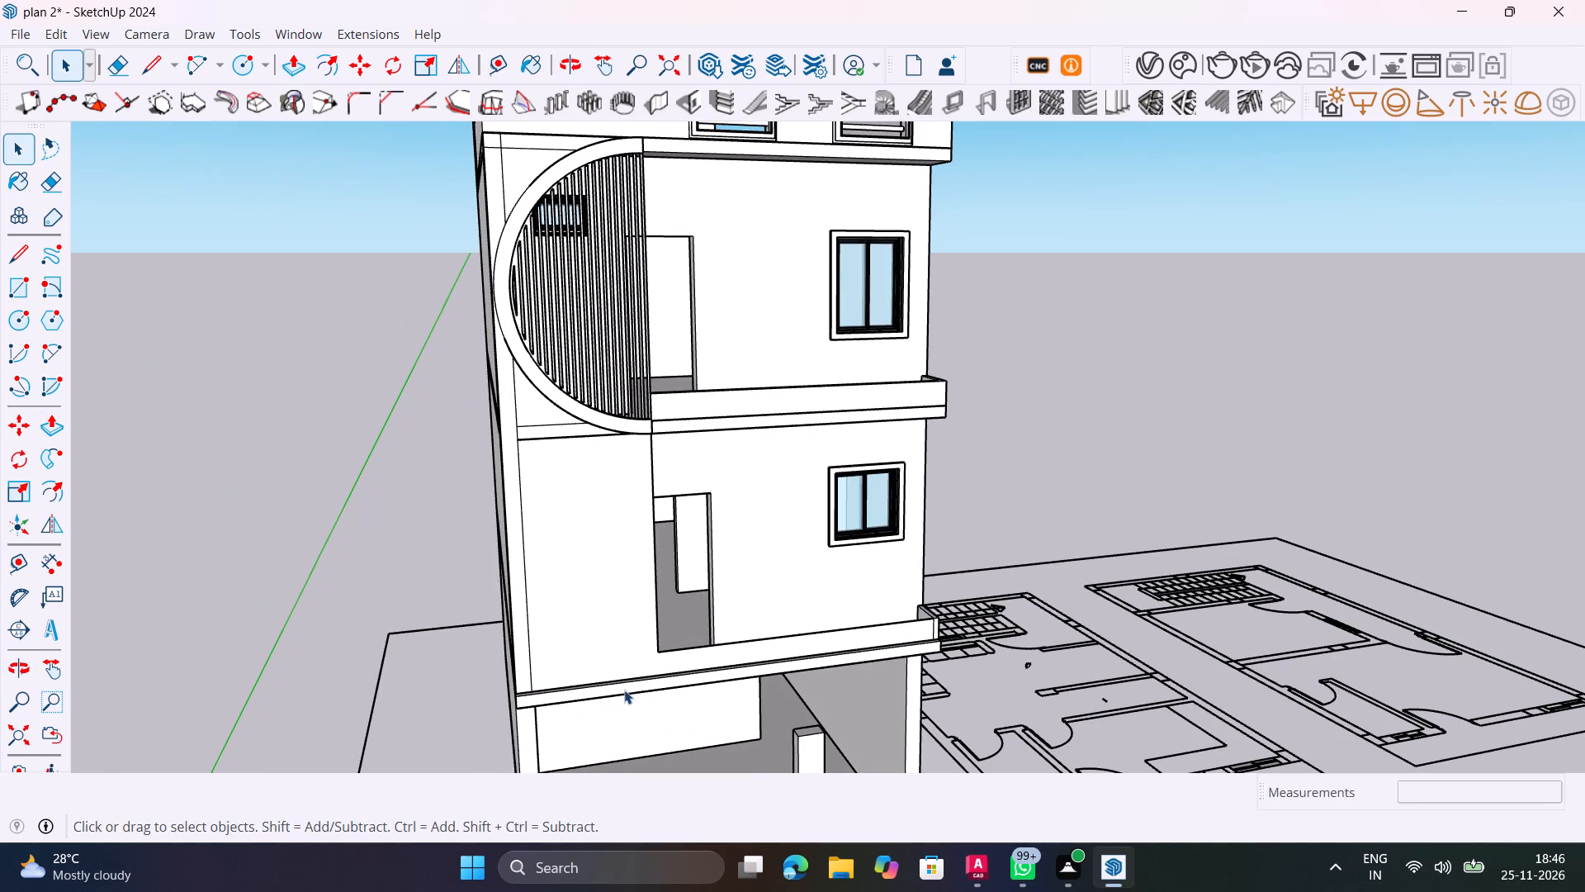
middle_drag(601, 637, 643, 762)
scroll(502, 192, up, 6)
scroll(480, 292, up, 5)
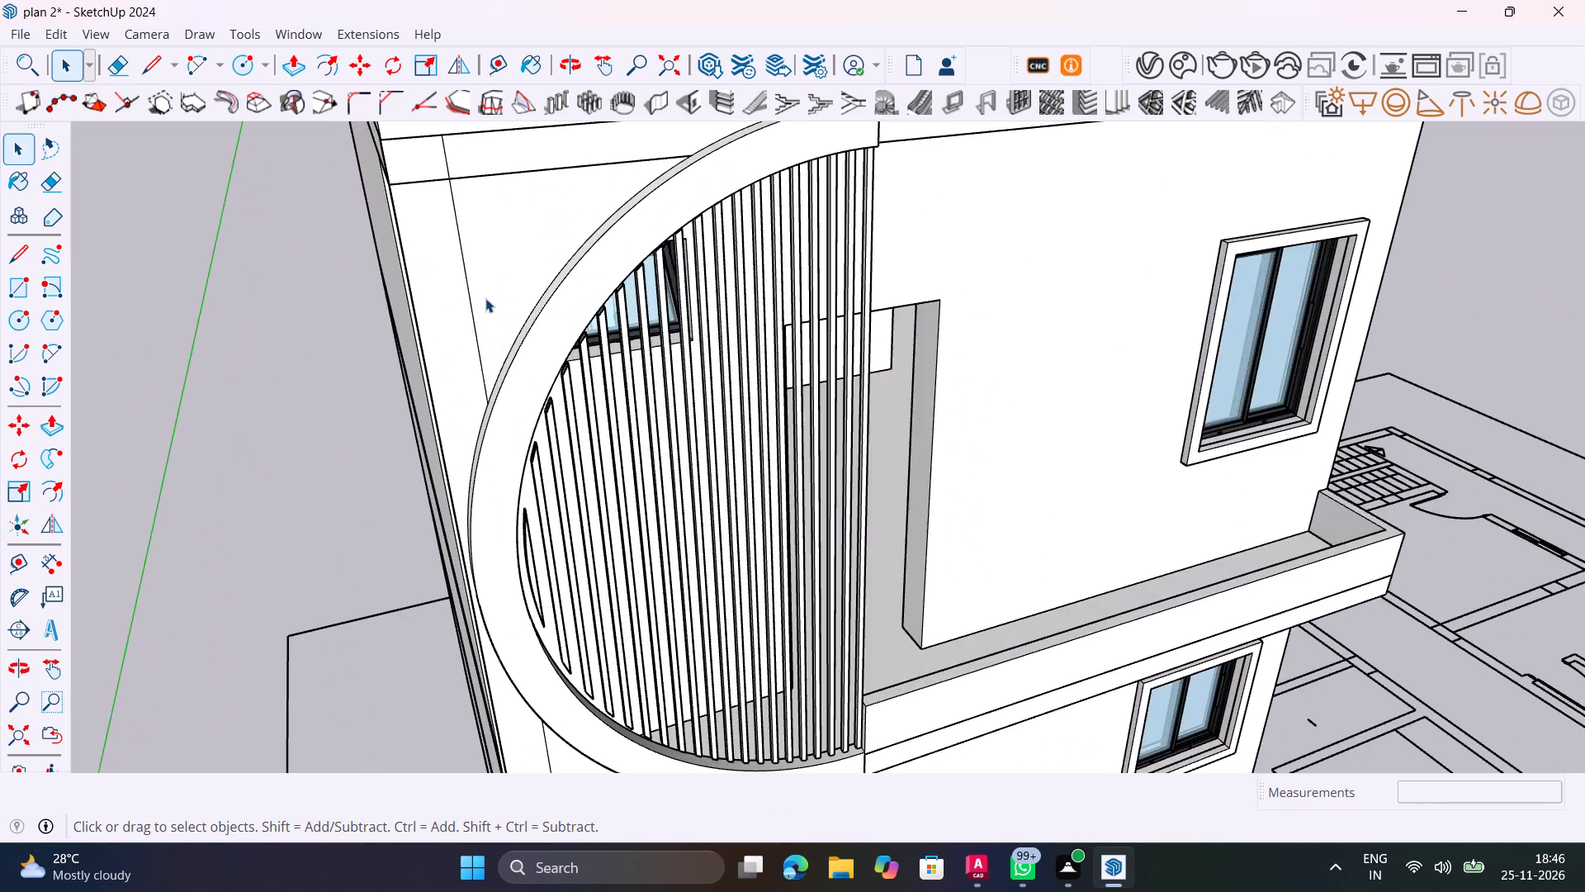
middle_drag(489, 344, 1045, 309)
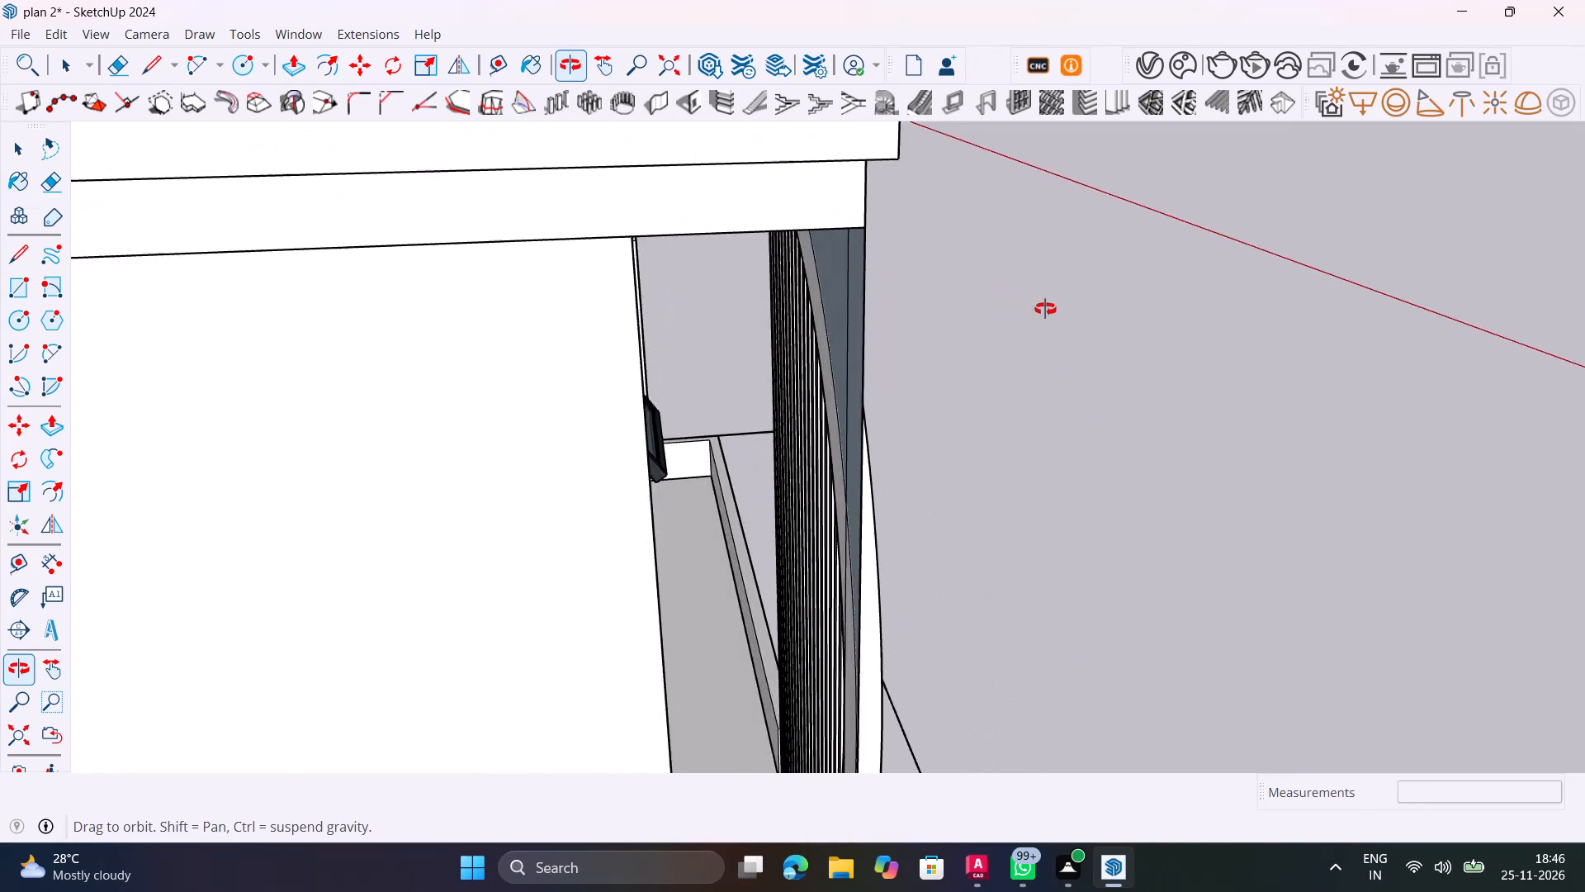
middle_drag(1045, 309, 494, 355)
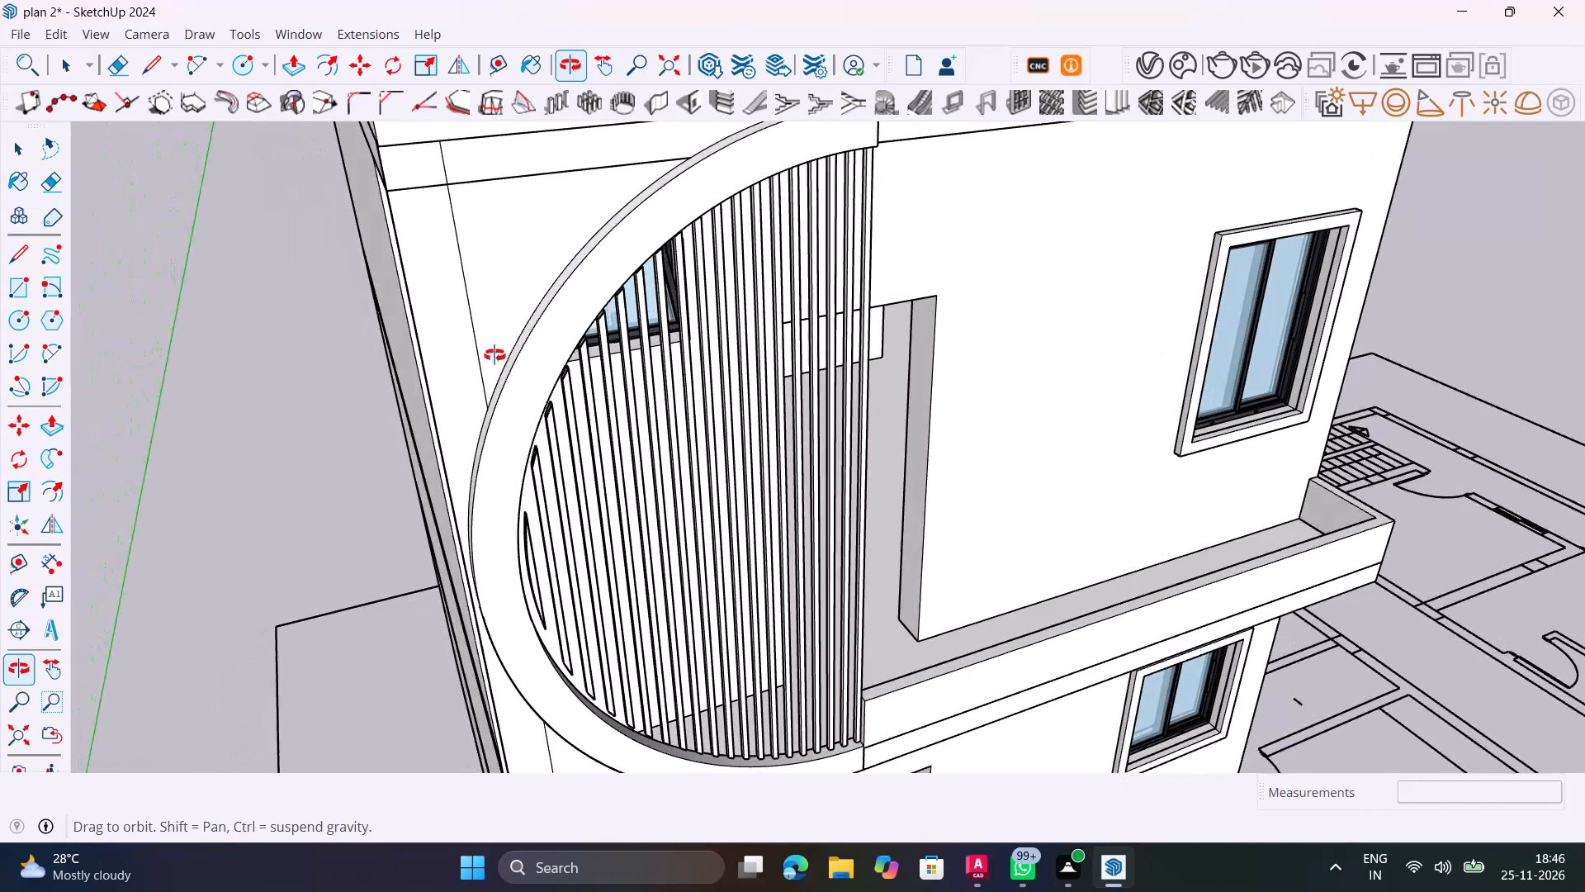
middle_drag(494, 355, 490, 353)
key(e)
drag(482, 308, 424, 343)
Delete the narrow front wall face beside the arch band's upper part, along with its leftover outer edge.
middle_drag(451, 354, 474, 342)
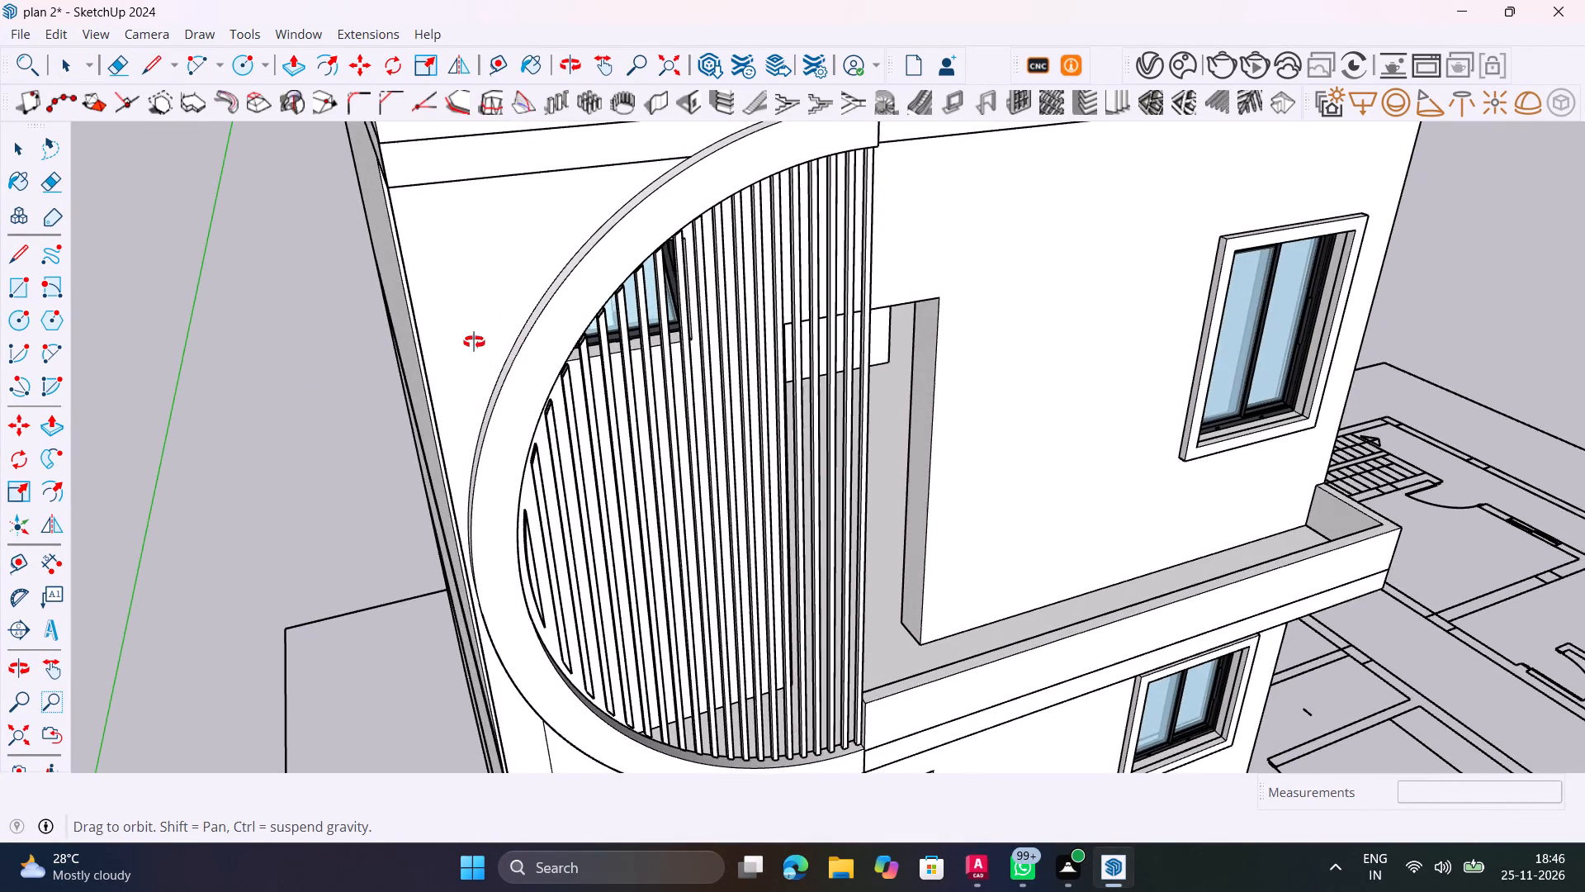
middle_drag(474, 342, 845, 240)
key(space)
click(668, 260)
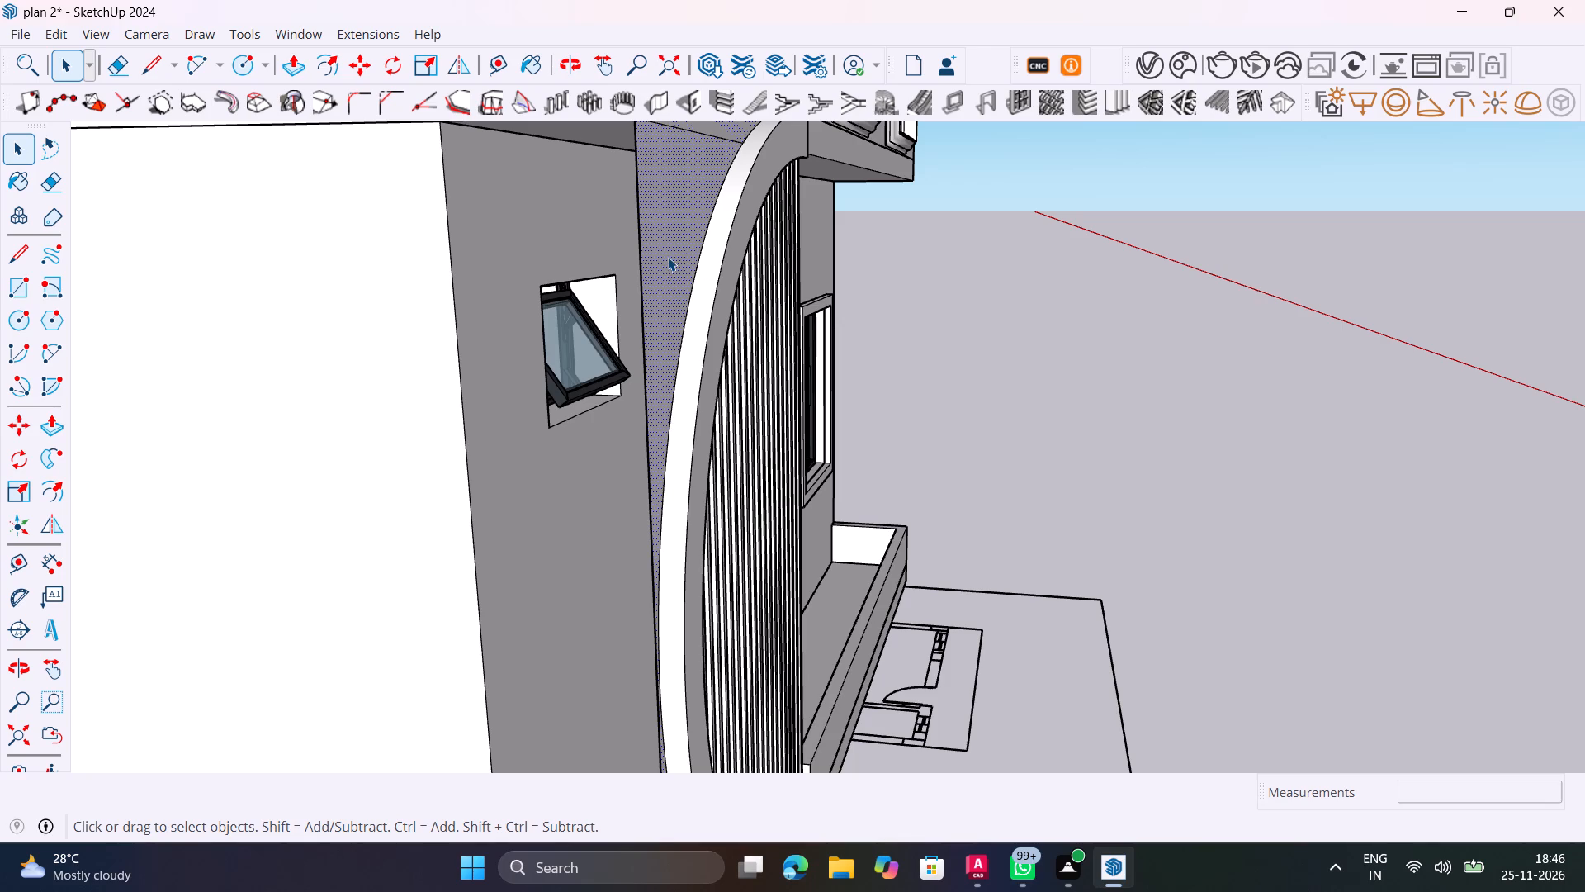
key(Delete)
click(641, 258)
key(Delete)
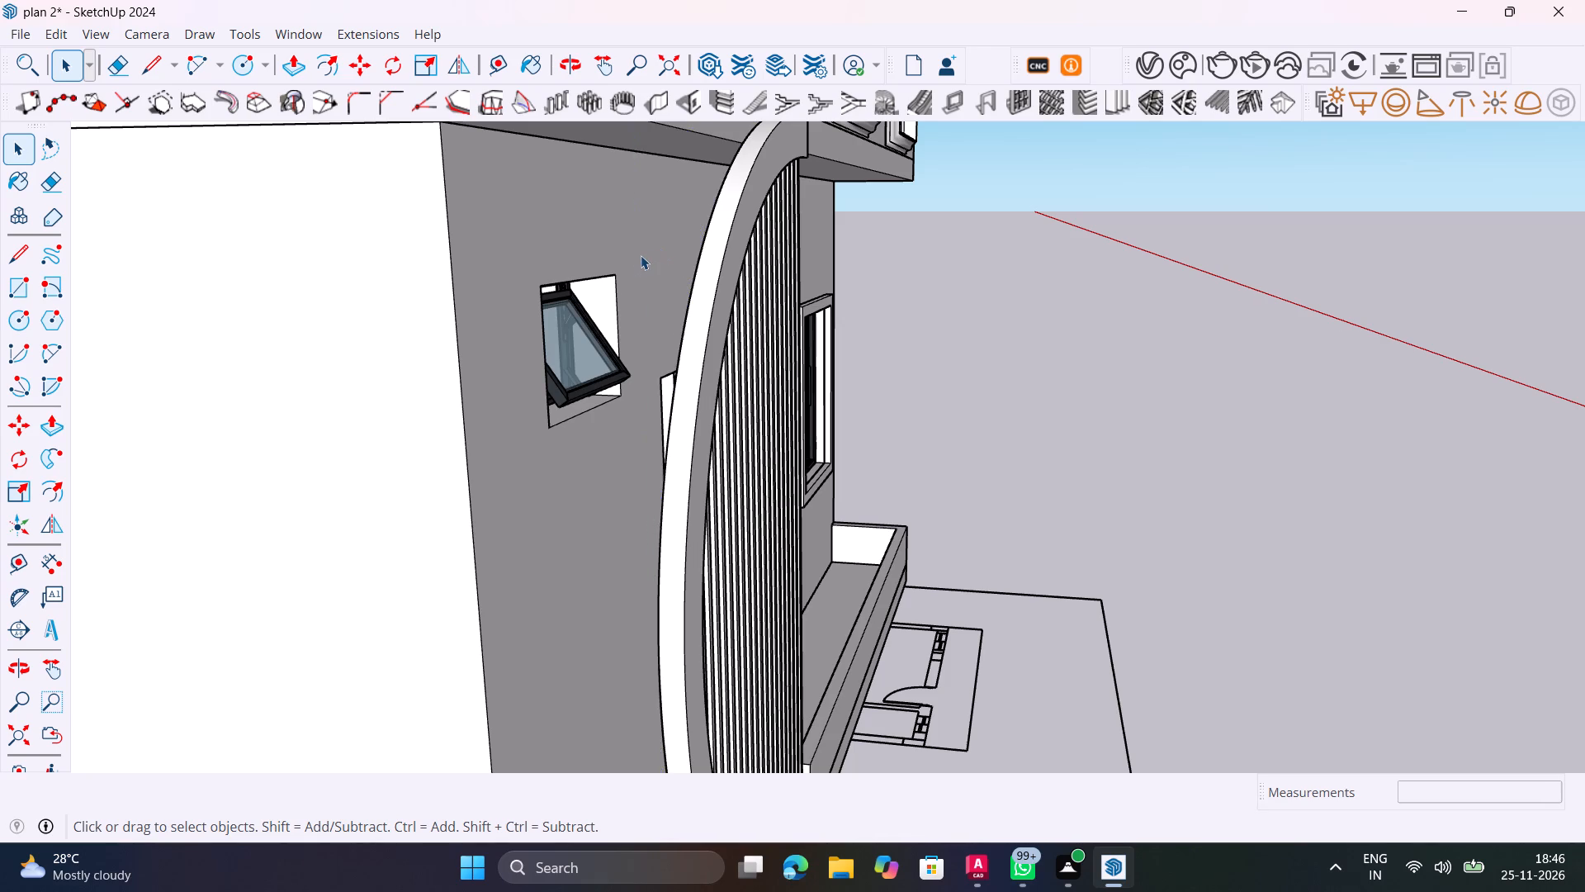
Examine the front facade around the arch band, the parapet and the lower floors from several angles.
scroll(641, 255, down, 16)
middle_drag(623, 446, 379, 484)
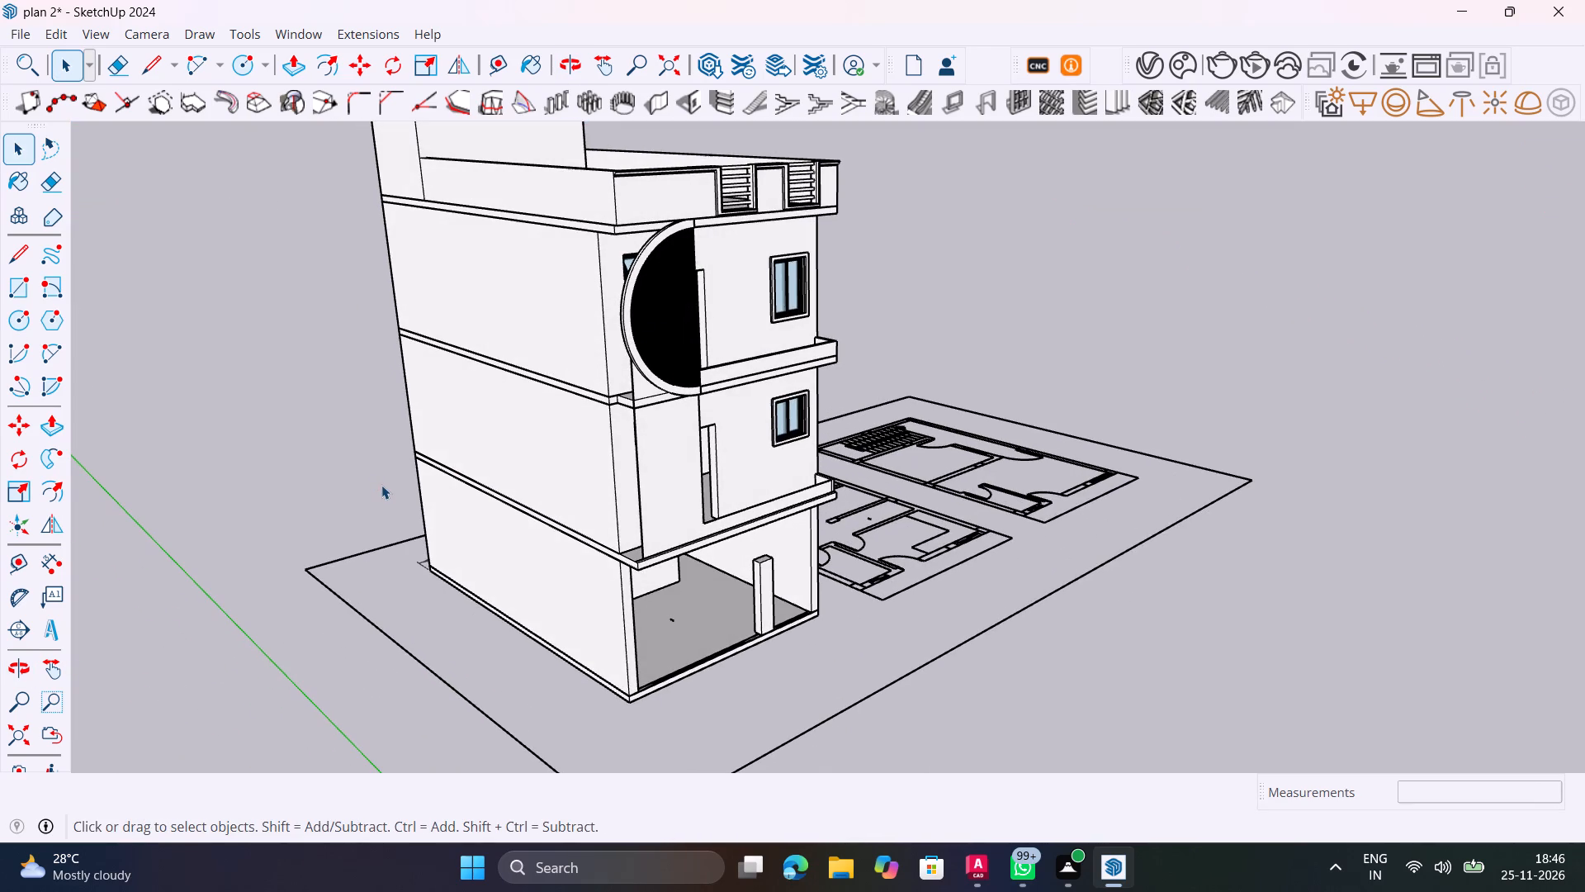
scroll(666, 330, up, 6)
middle_drag(679, 393, 428, 415)
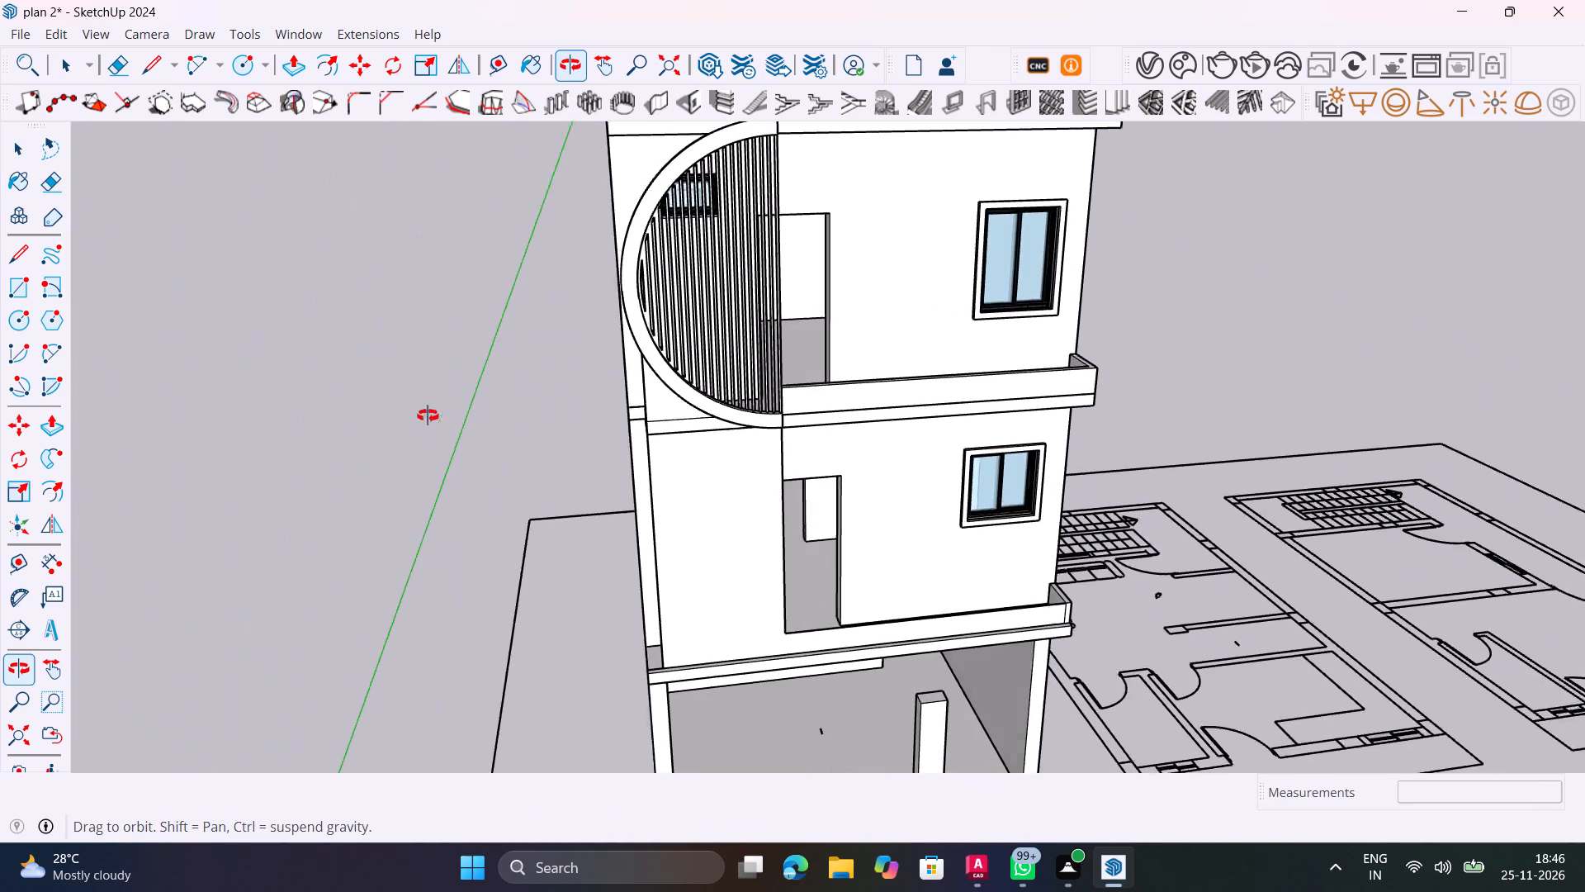
middle_drag(428, 415, 426, 415)
scroll(589, 410, down, 4)
shift+scroll(605, 421, up, 1)
shift+middle_drag(604, 425, 563, 558)
scroll(561, 557, down, 1)
scroll(602, 454, up, 11)
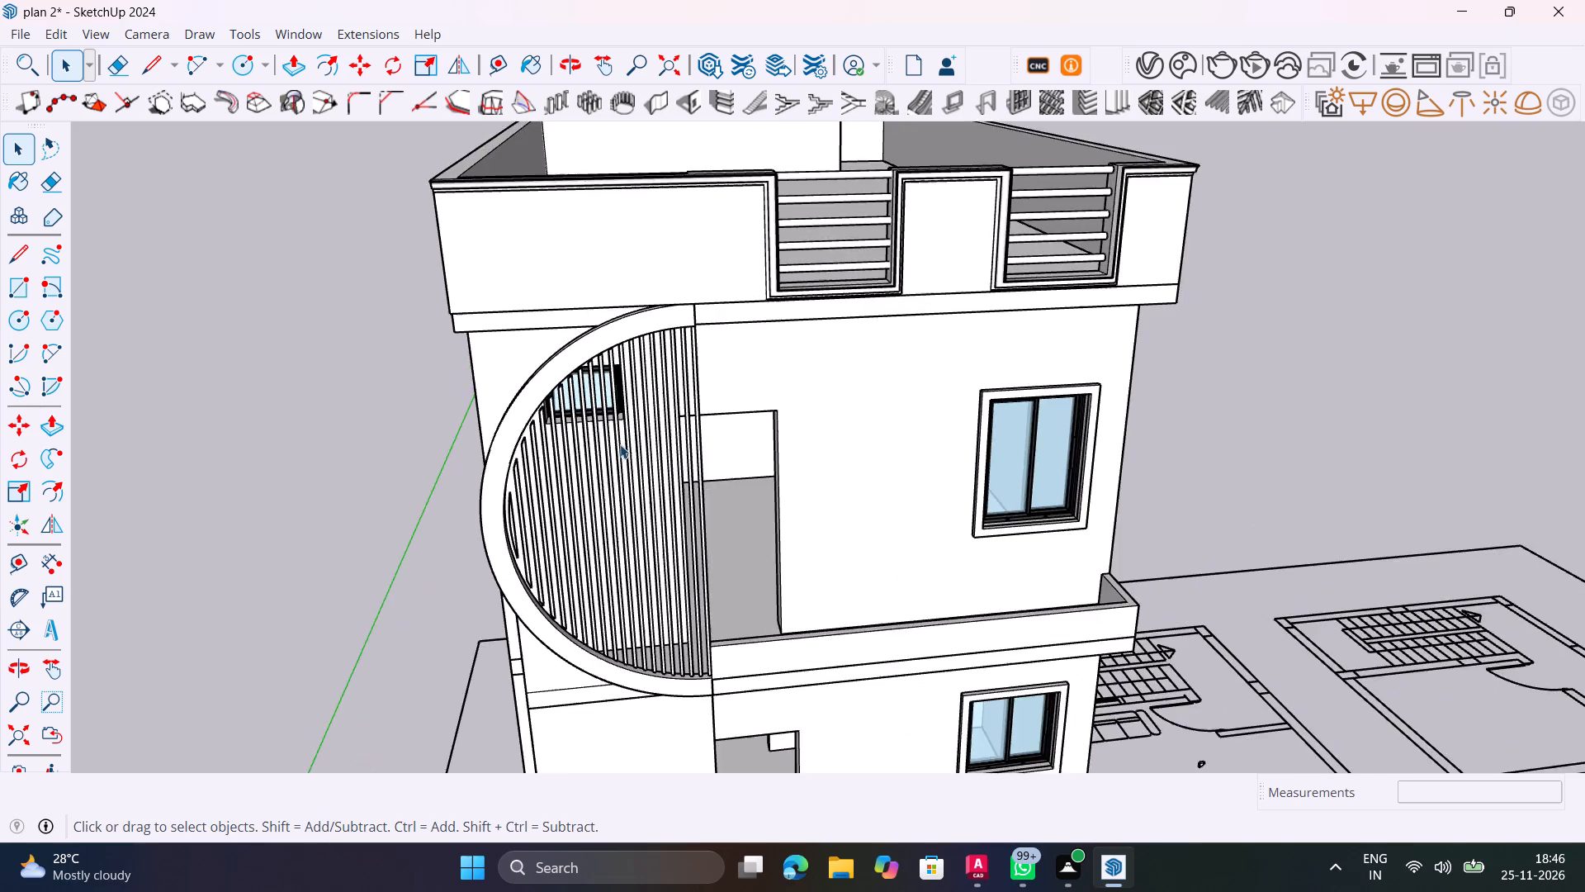
middle_drag(603, 445, 696, 339)
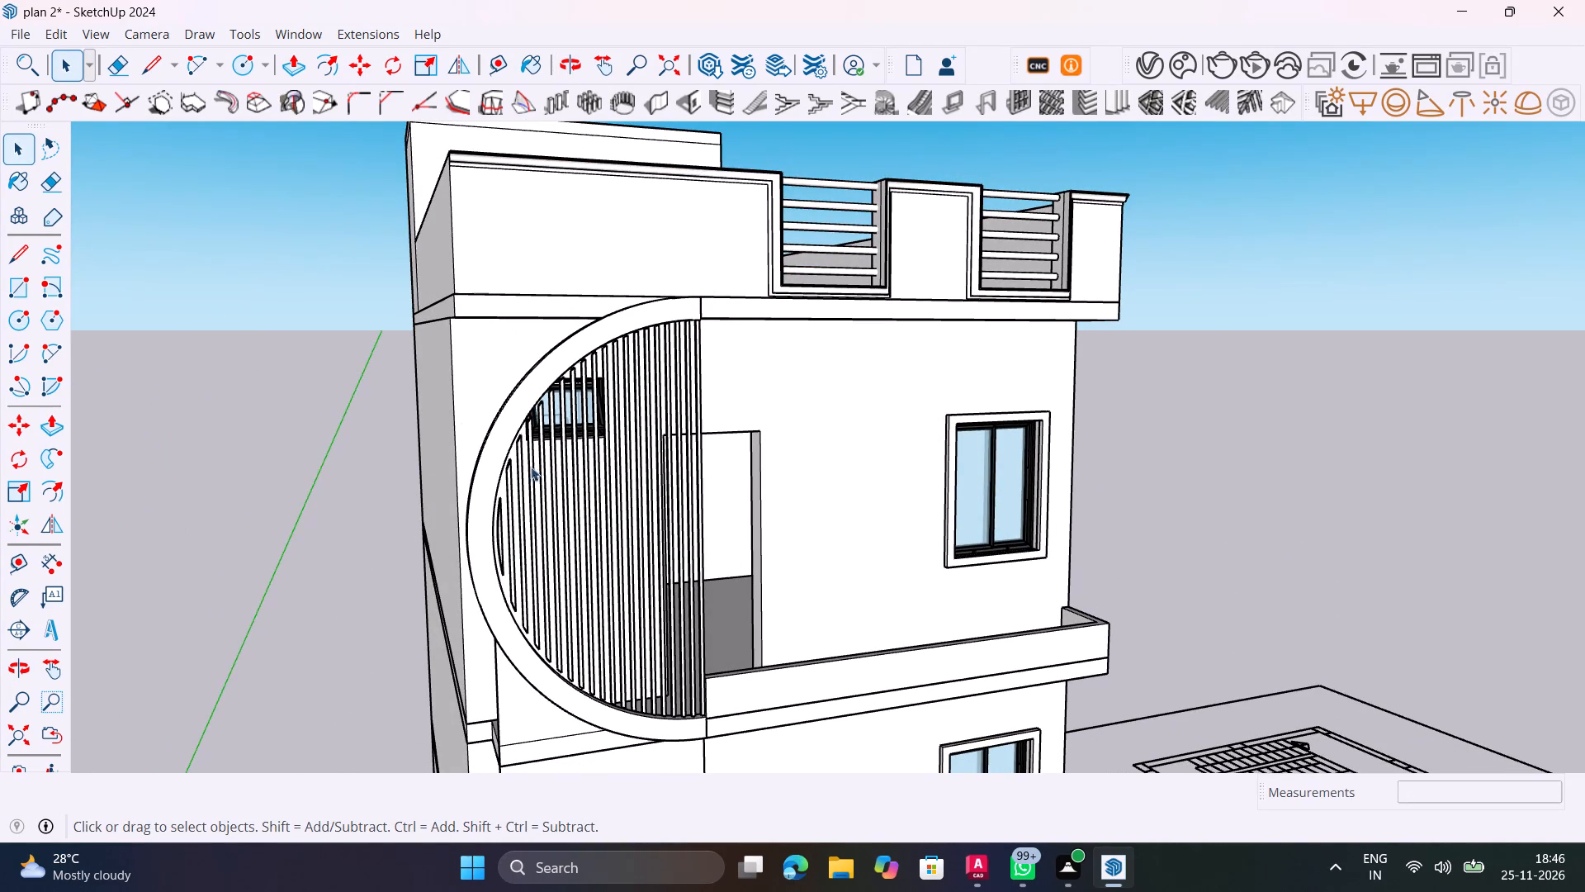
middle_drag(556, 453, 631, 432)
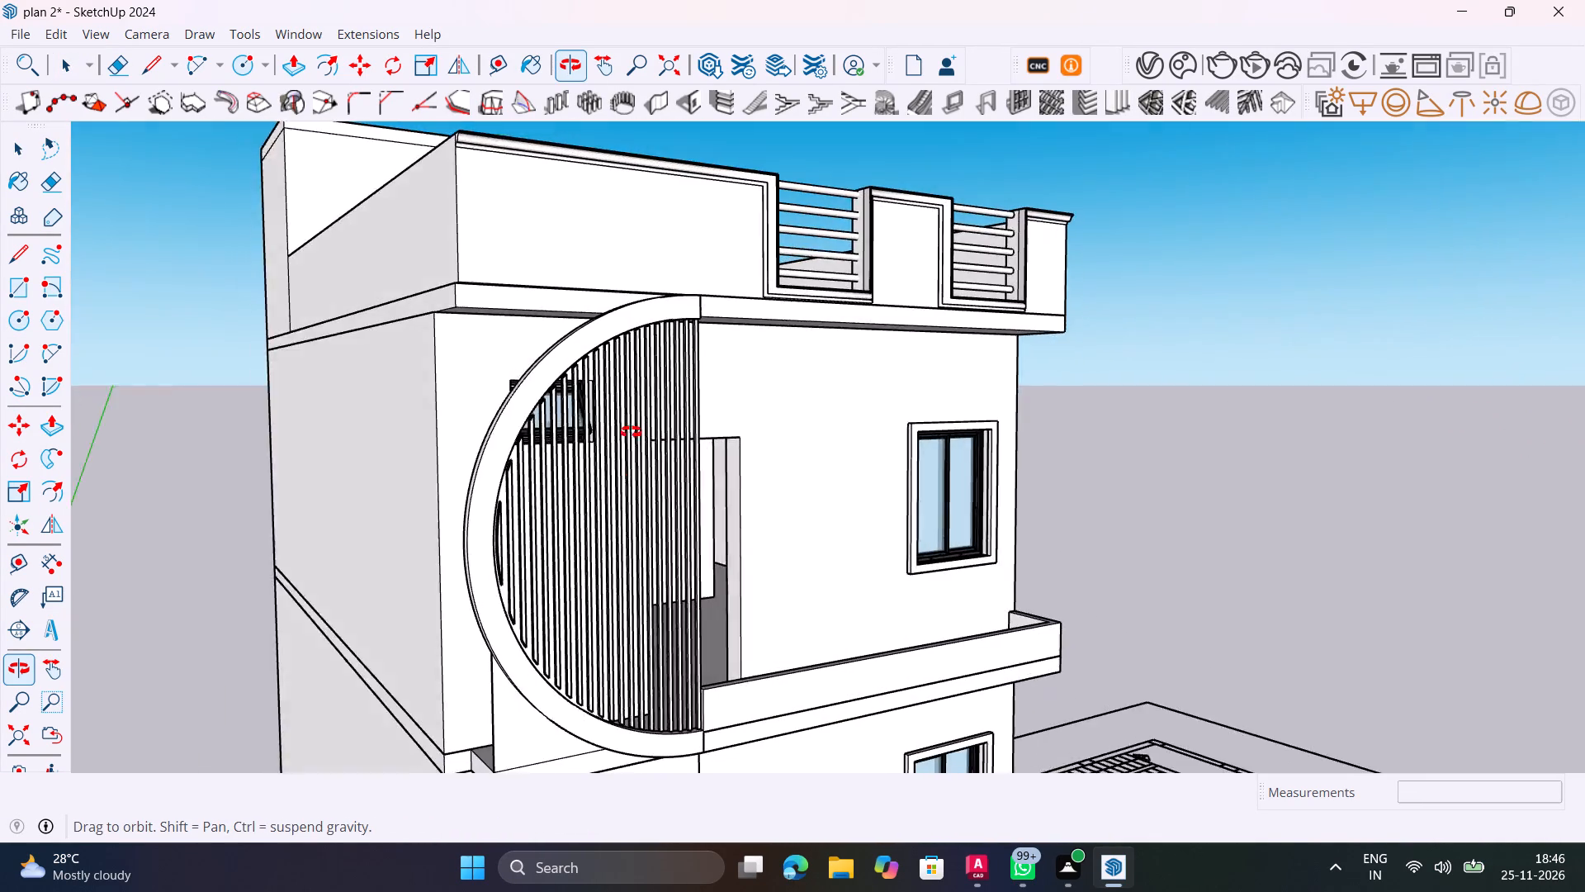
middle_drag(631, 432, 584, 444)
scroll(584, 444, down, 3)
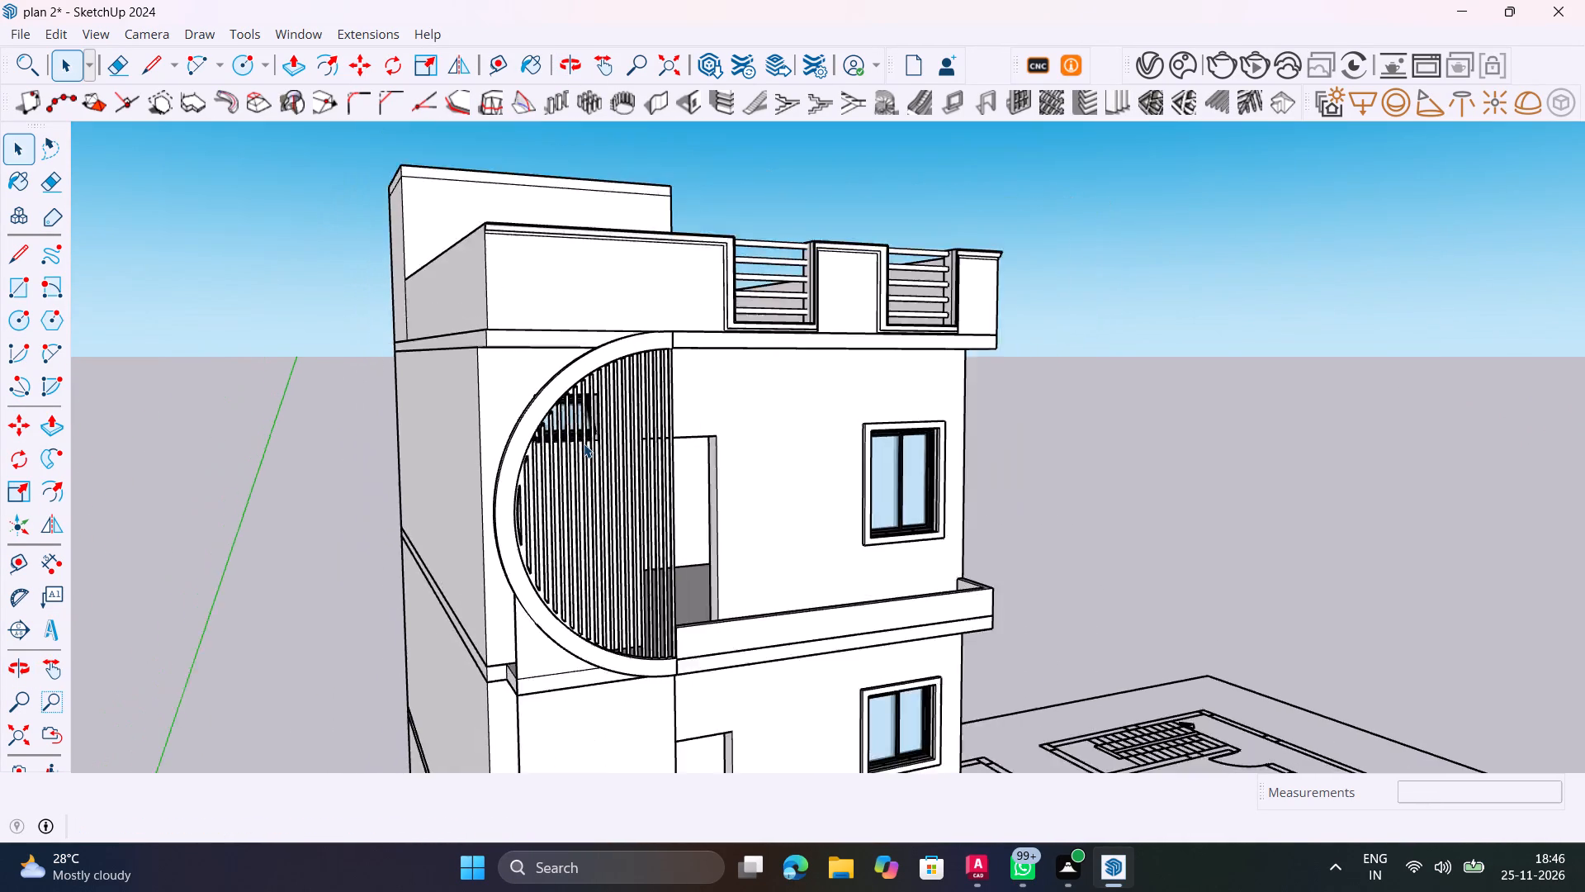
scroll(584, 444, down, 1)
middle_drag(592, 515, 532, 213)
middle_drag(490, 601, 695, 692)
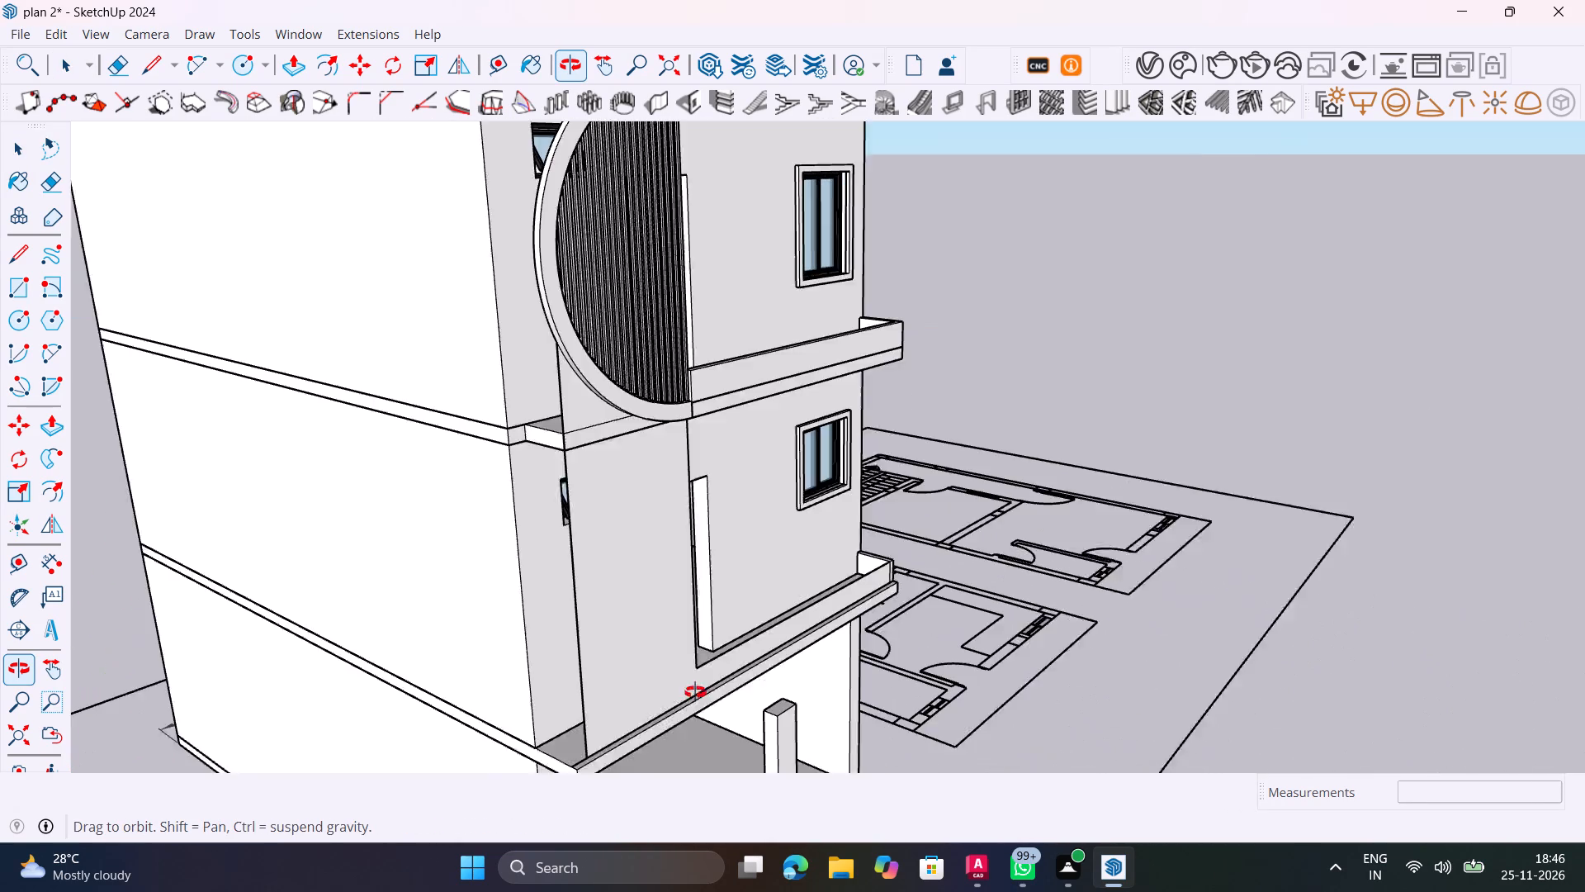
middle_drag(695, 692, 719, 707)
middle_drag(681, 714, 792, 668)
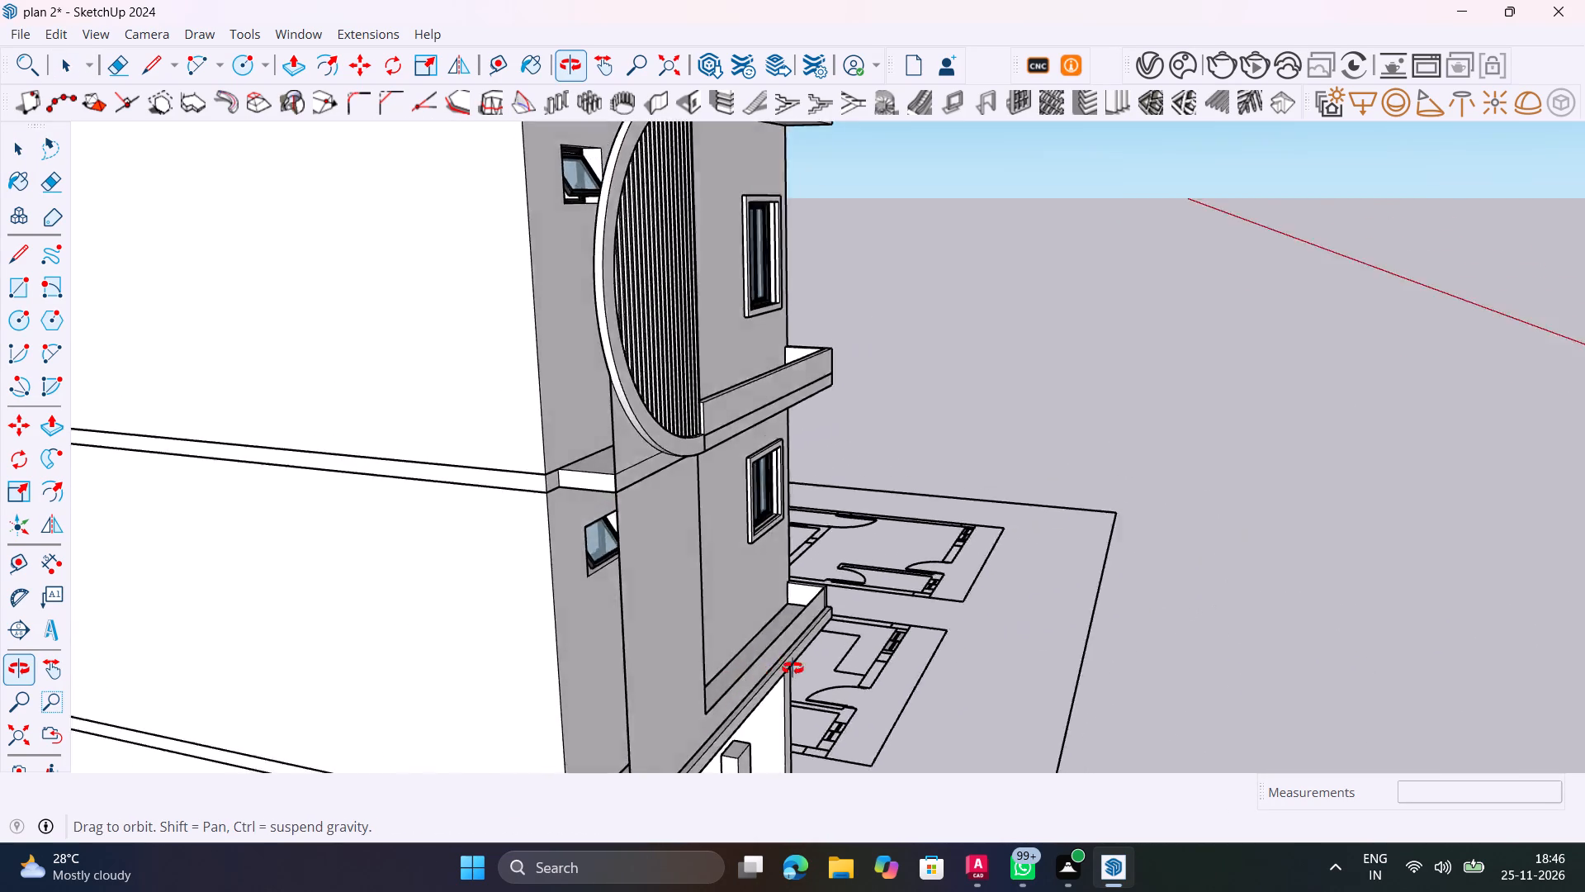
middle_drag(792, 668, 490, 705)
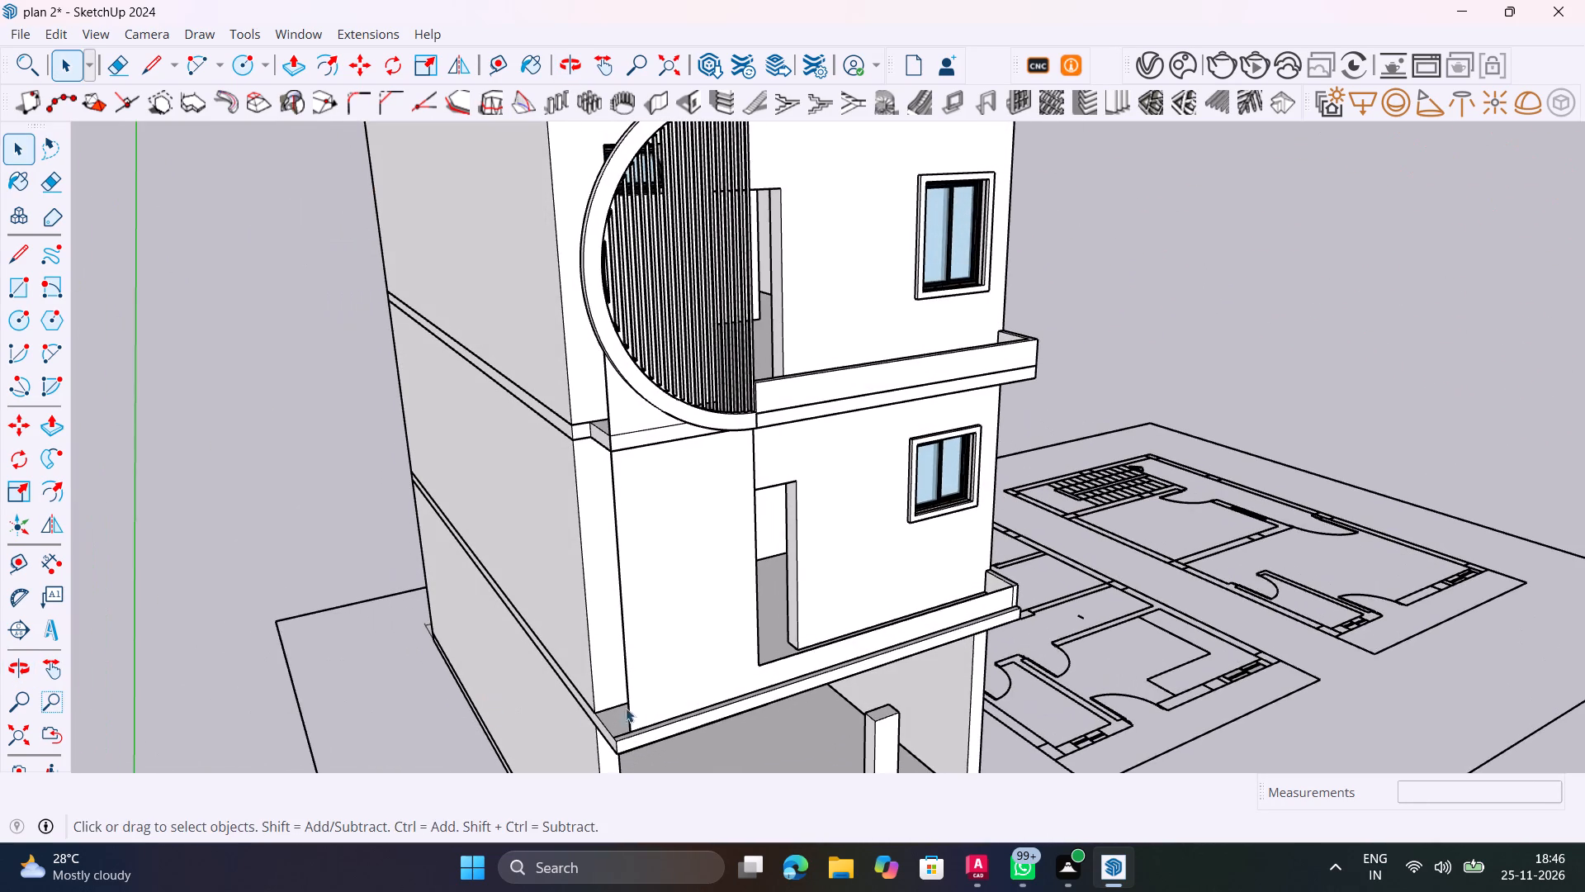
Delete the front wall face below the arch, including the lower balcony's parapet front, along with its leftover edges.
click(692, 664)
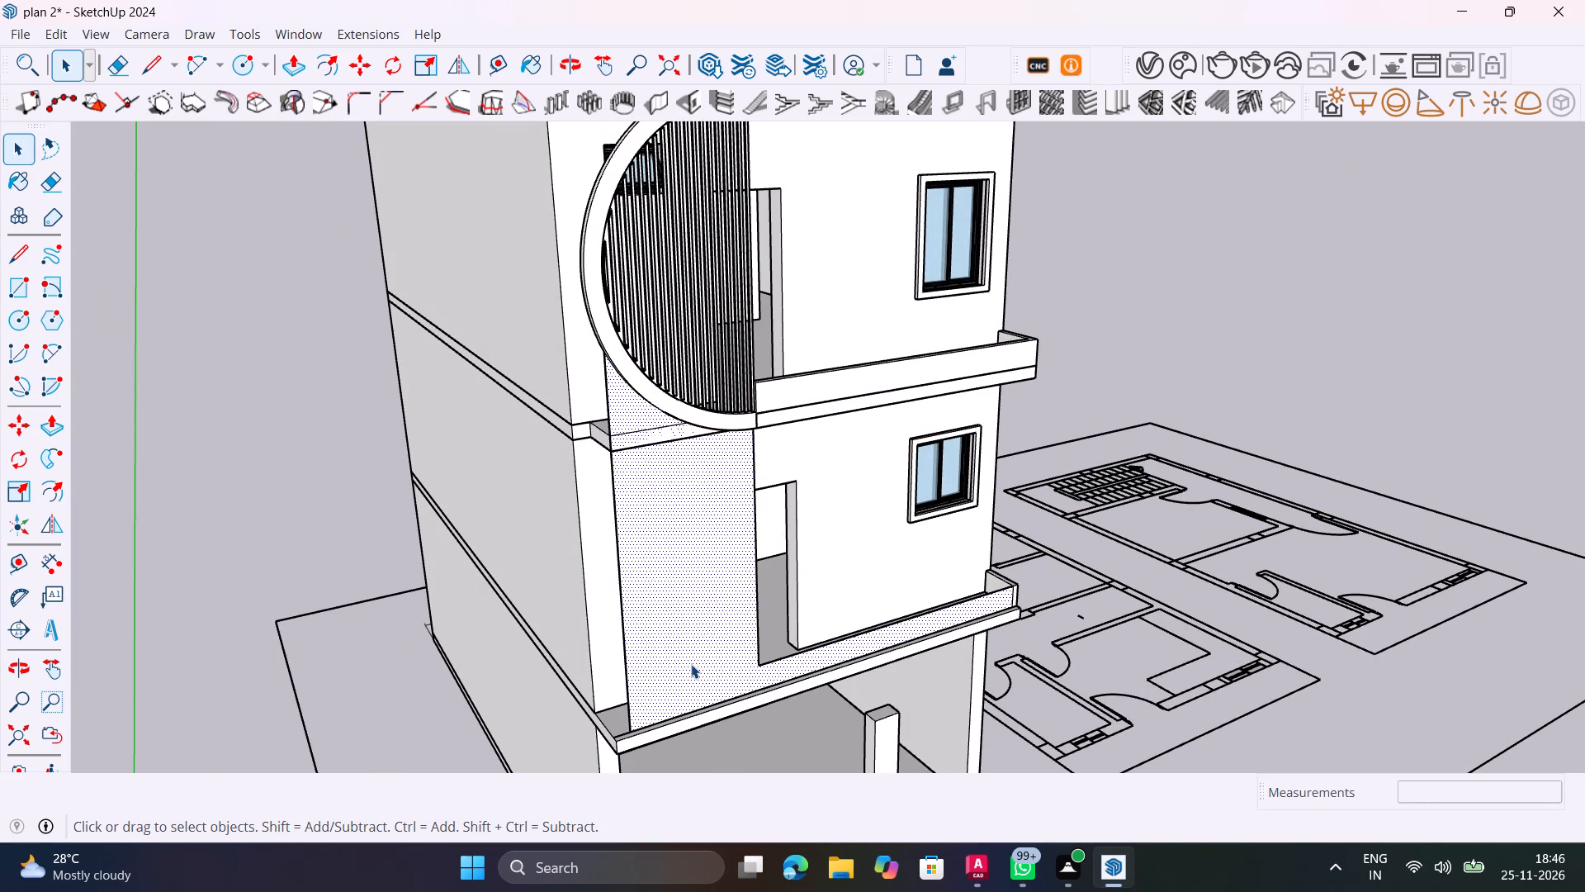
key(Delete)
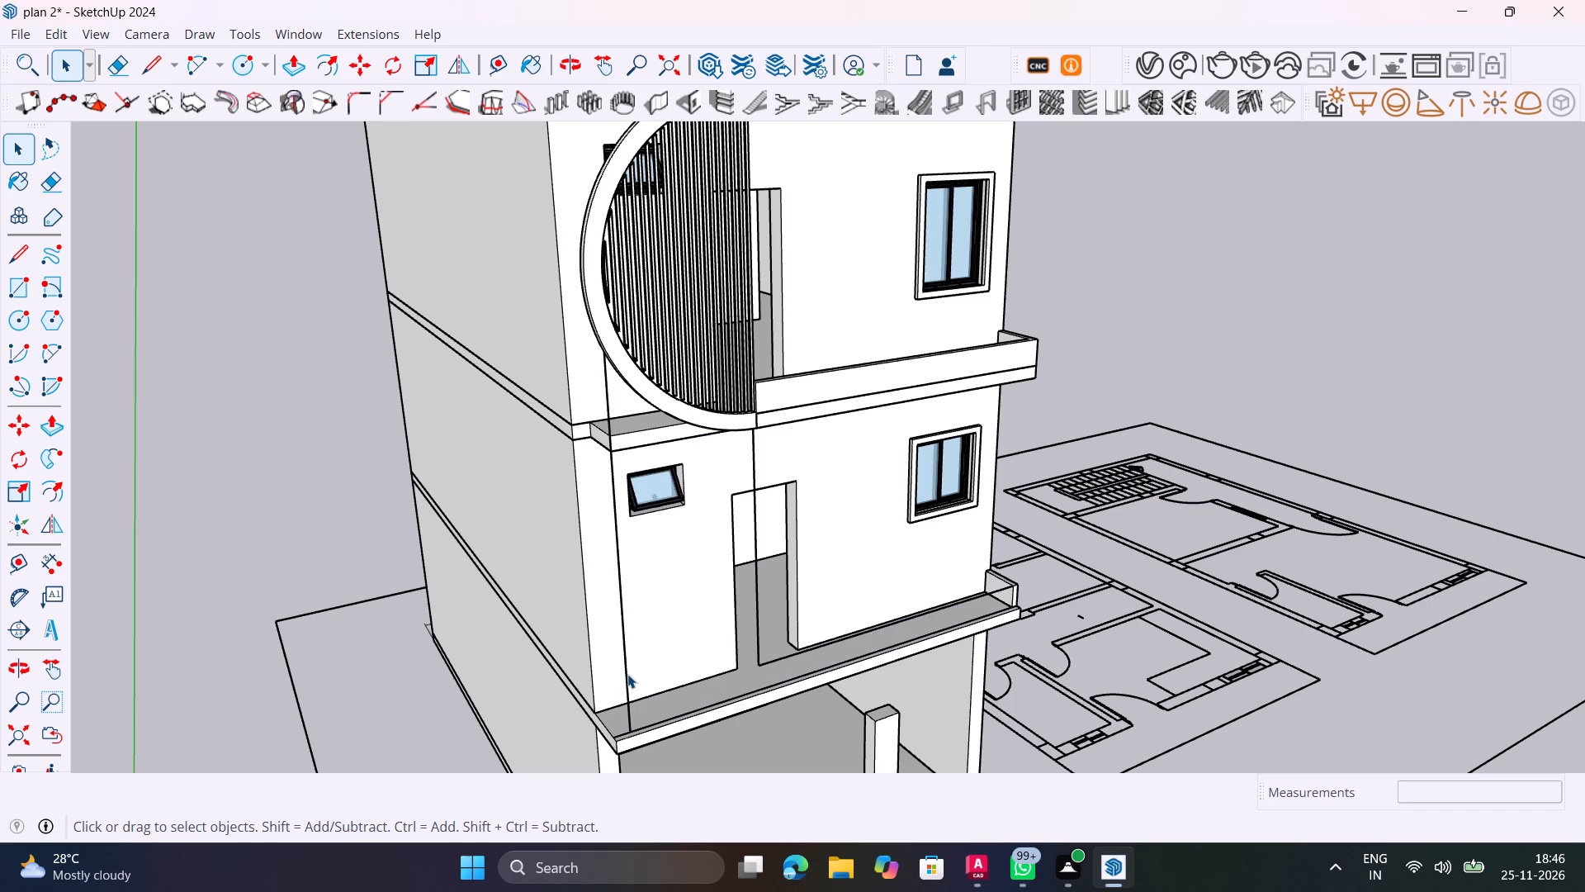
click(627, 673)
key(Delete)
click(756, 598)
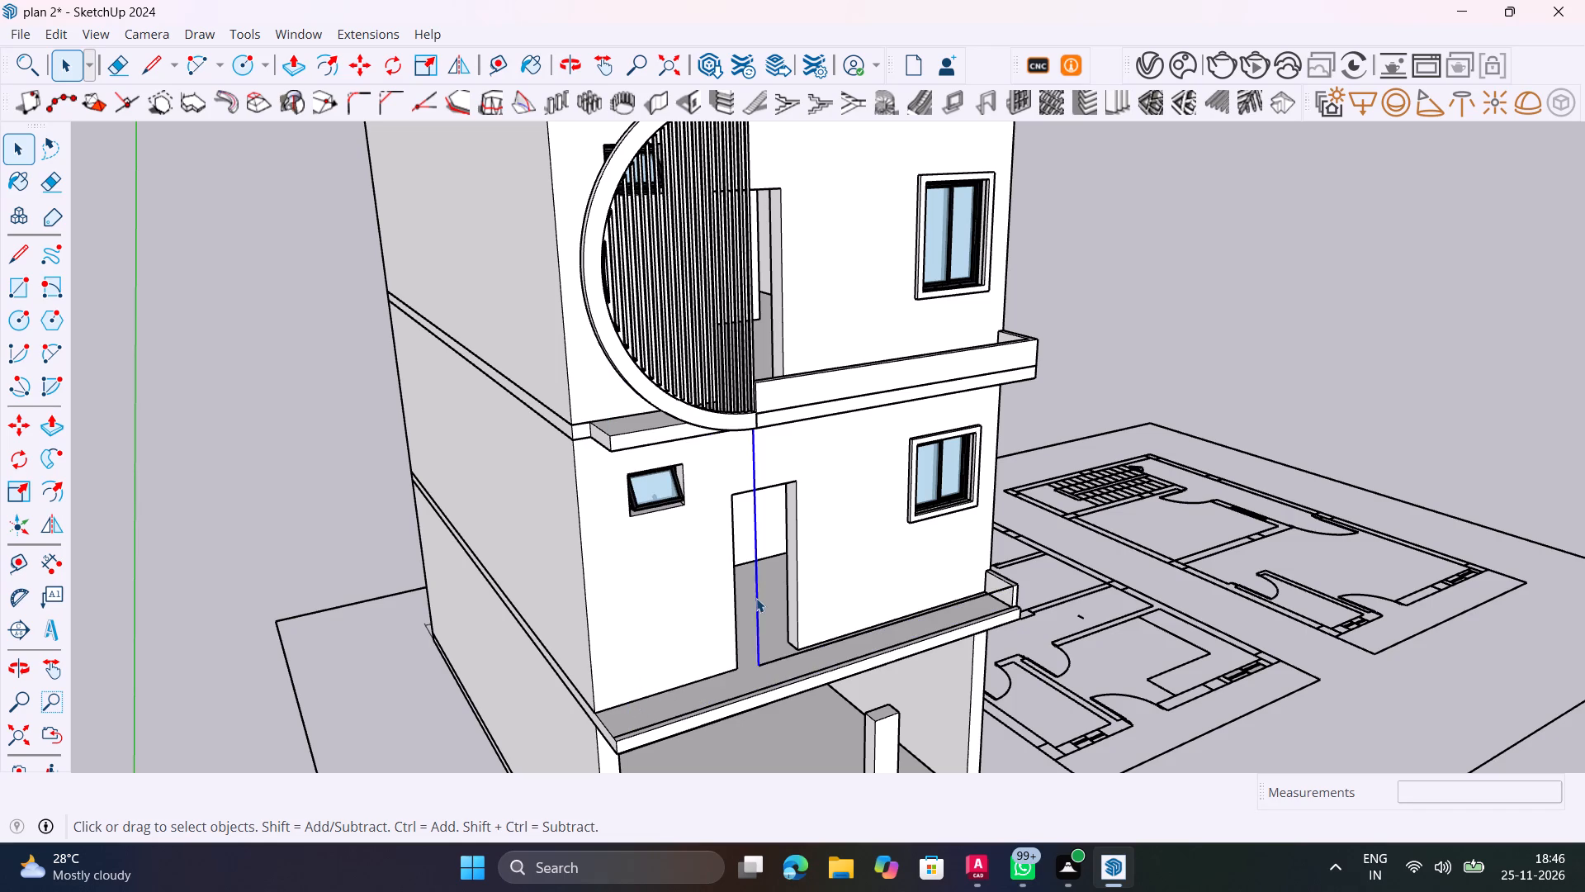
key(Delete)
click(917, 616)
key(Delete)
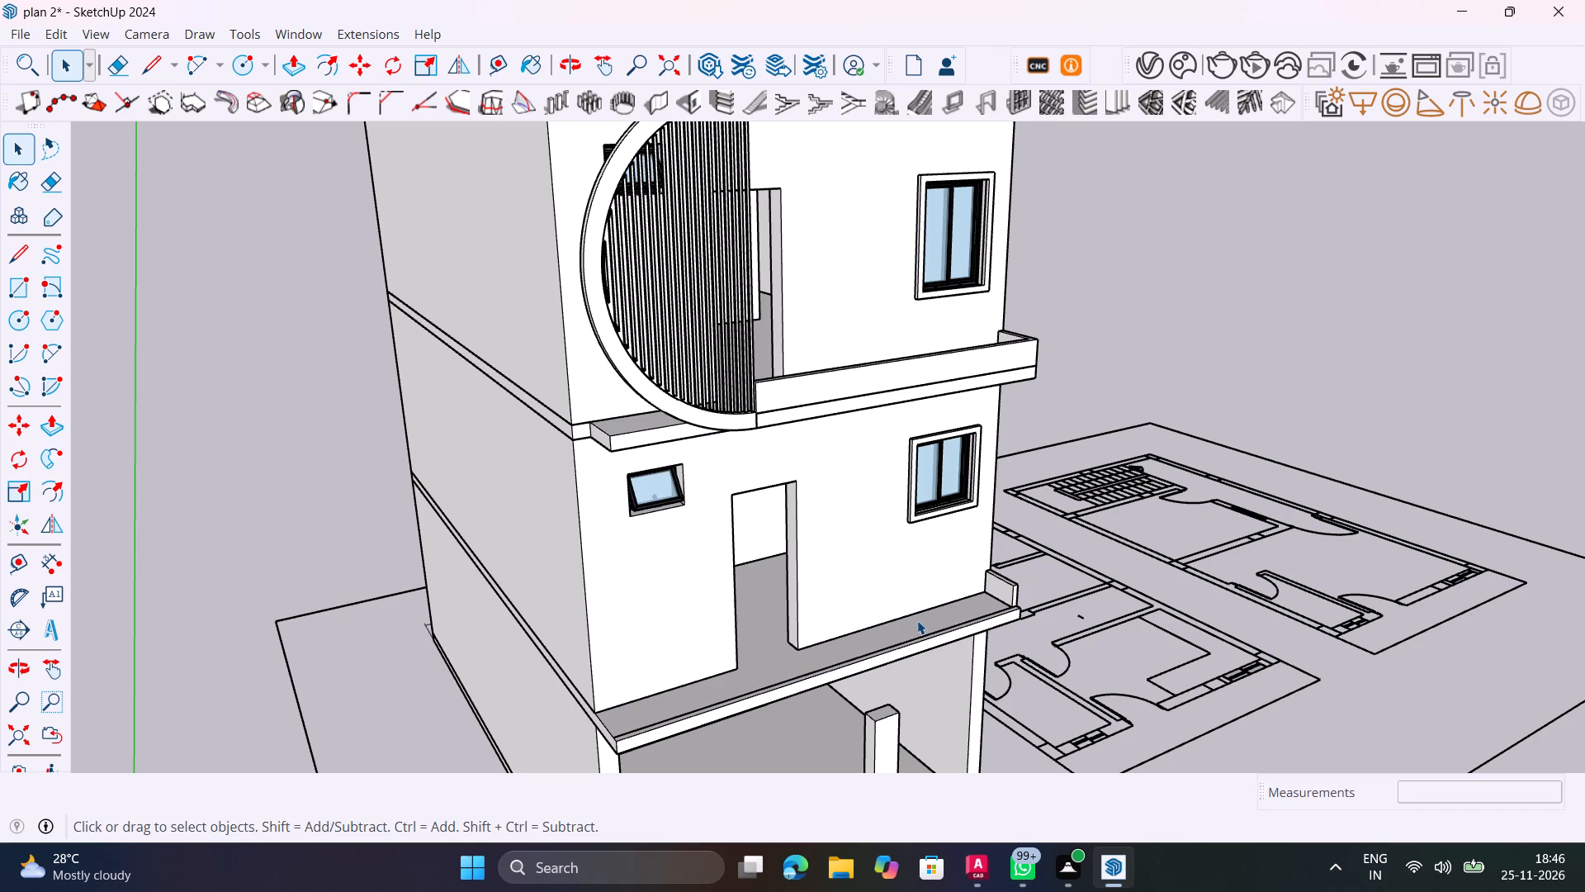
Examine the opened front facade around the arch band and both balconies from both sides.
middle_drag(901, 622, 504, 686)
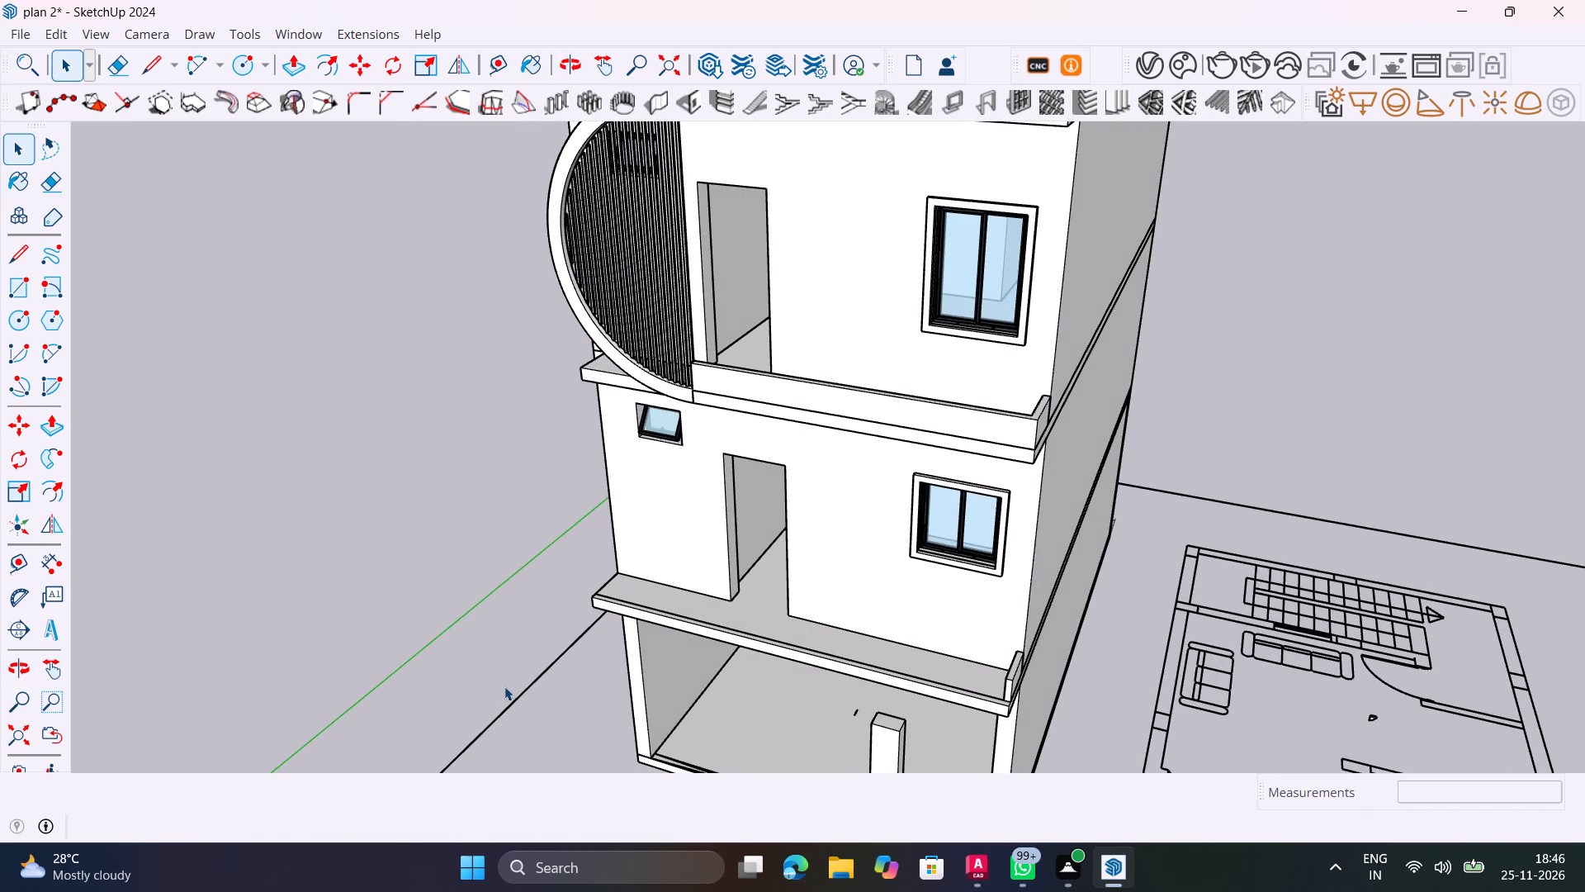
scroll(504, 686, down, 5)
scroll(588, 512, up, 9)
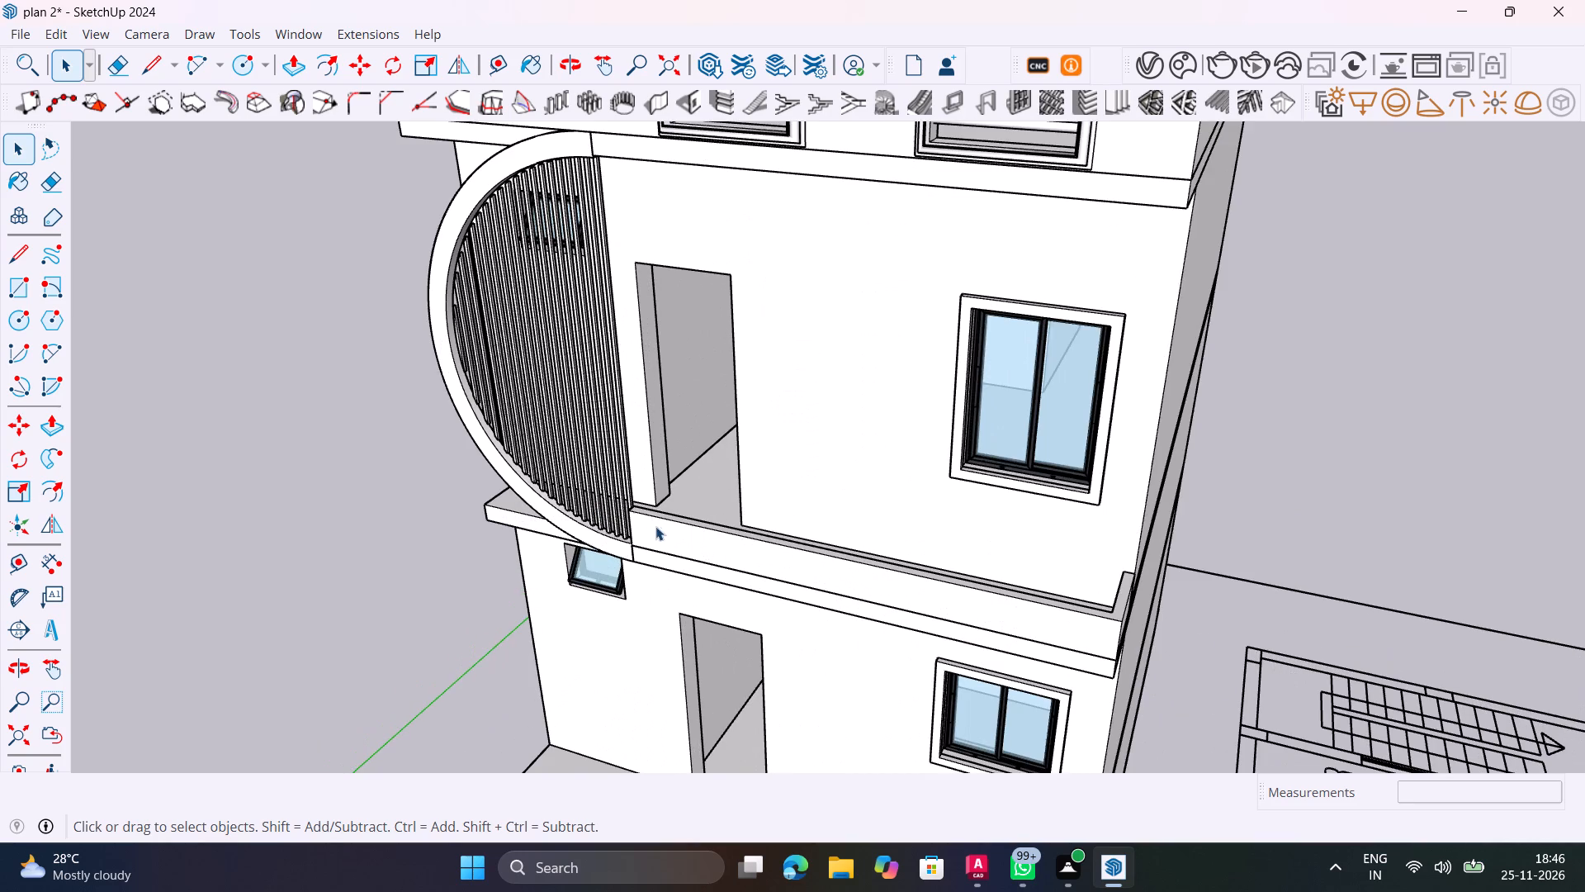
middle_drag(651, 524, 971, 472)
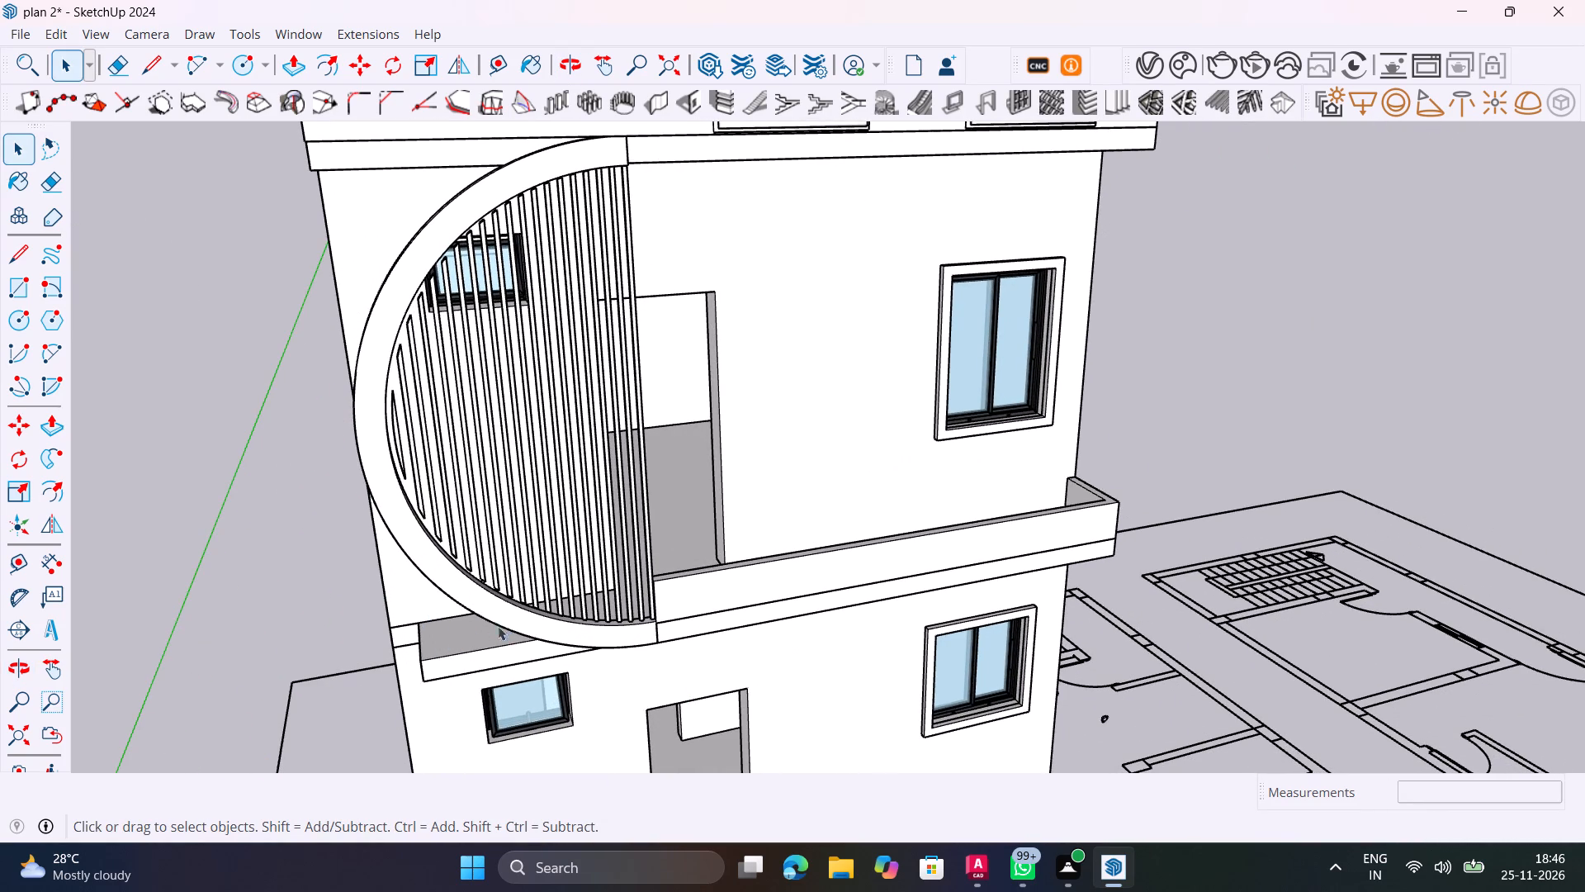
scroll(537, 620, down, 3)
middle_drag(534, 621, 909, 513)
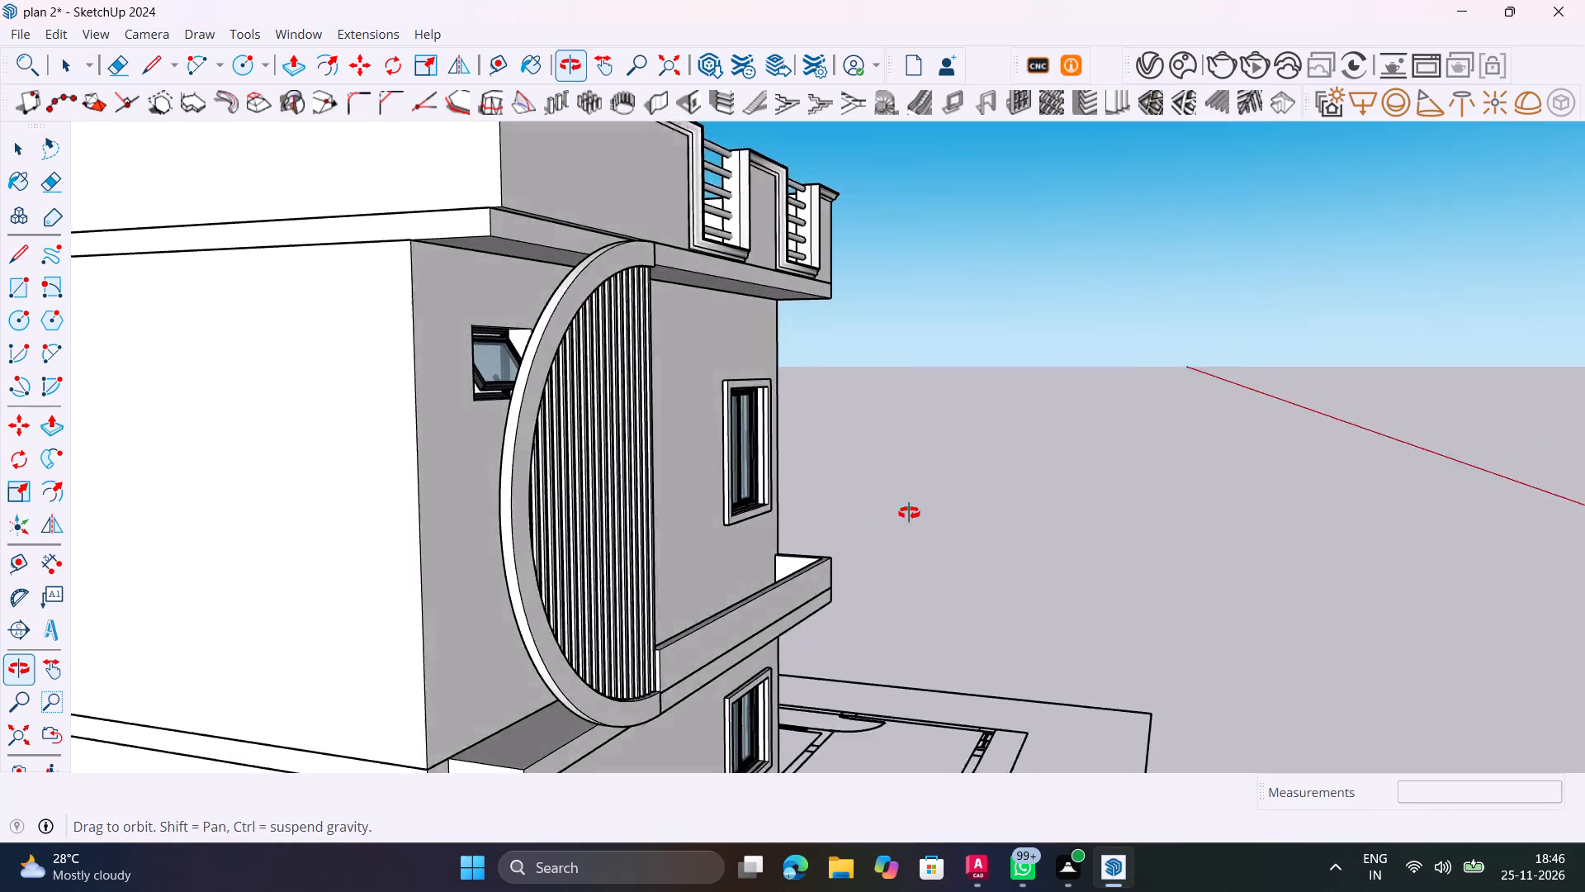
middle_drag(909, 513, 514, 626)
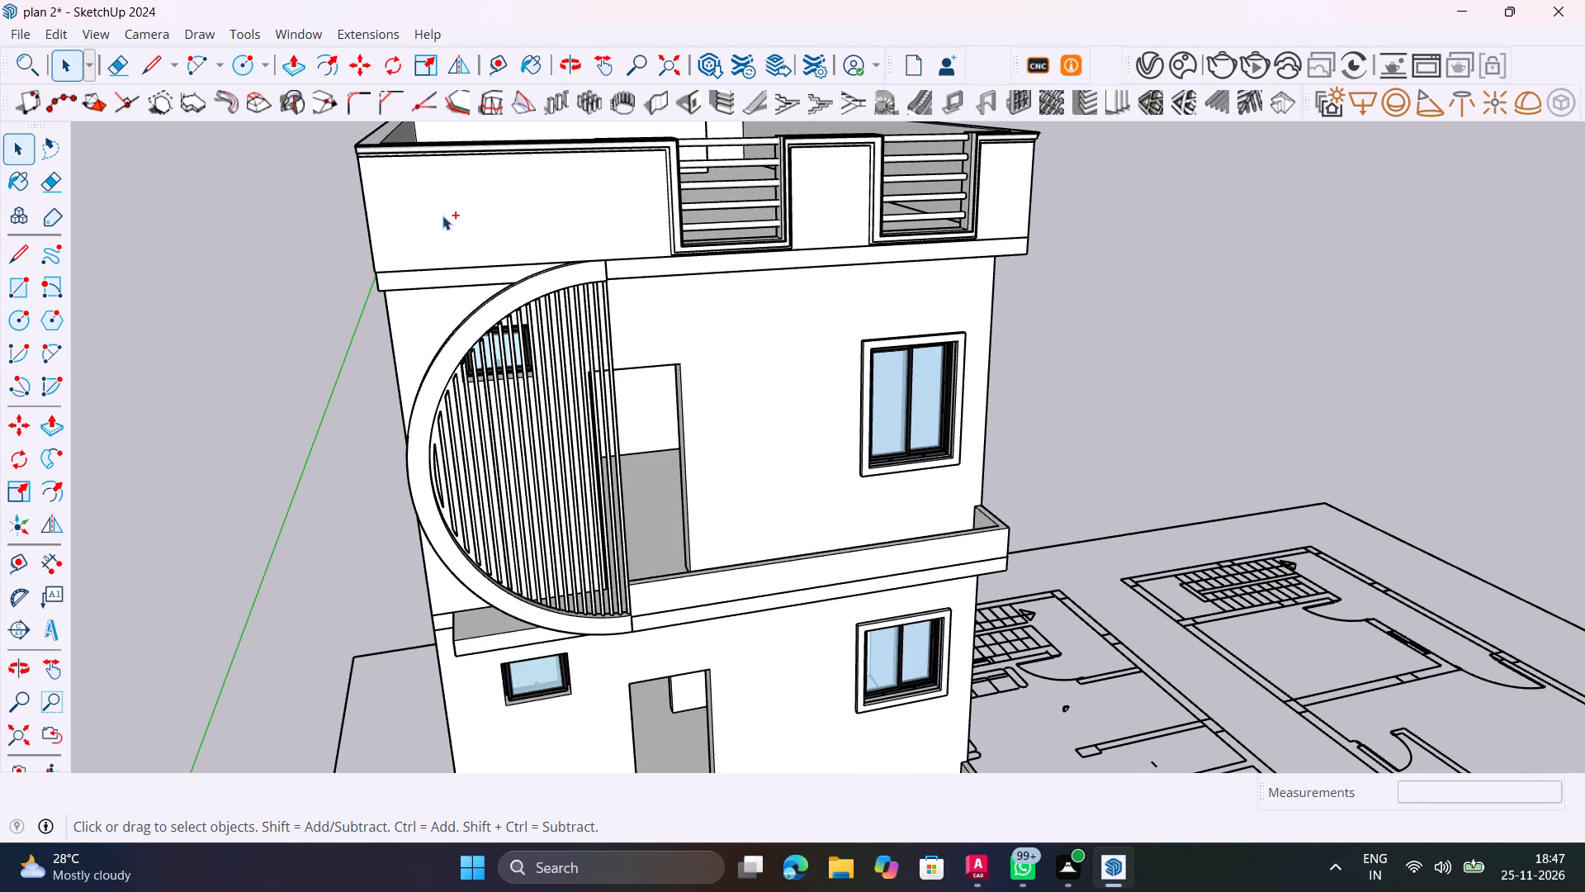
Undo the wall face and edge deletions, the wall recess around the arch and its dividing line.
key(ctrl+z)
key(ctrl+z)
key(ctrl+z)
key(ctrl+z)
key(ctrl+z)
key(ctrl+z)
key(ctrl+z)
key(ctrl+z)
key(ctrl+z)
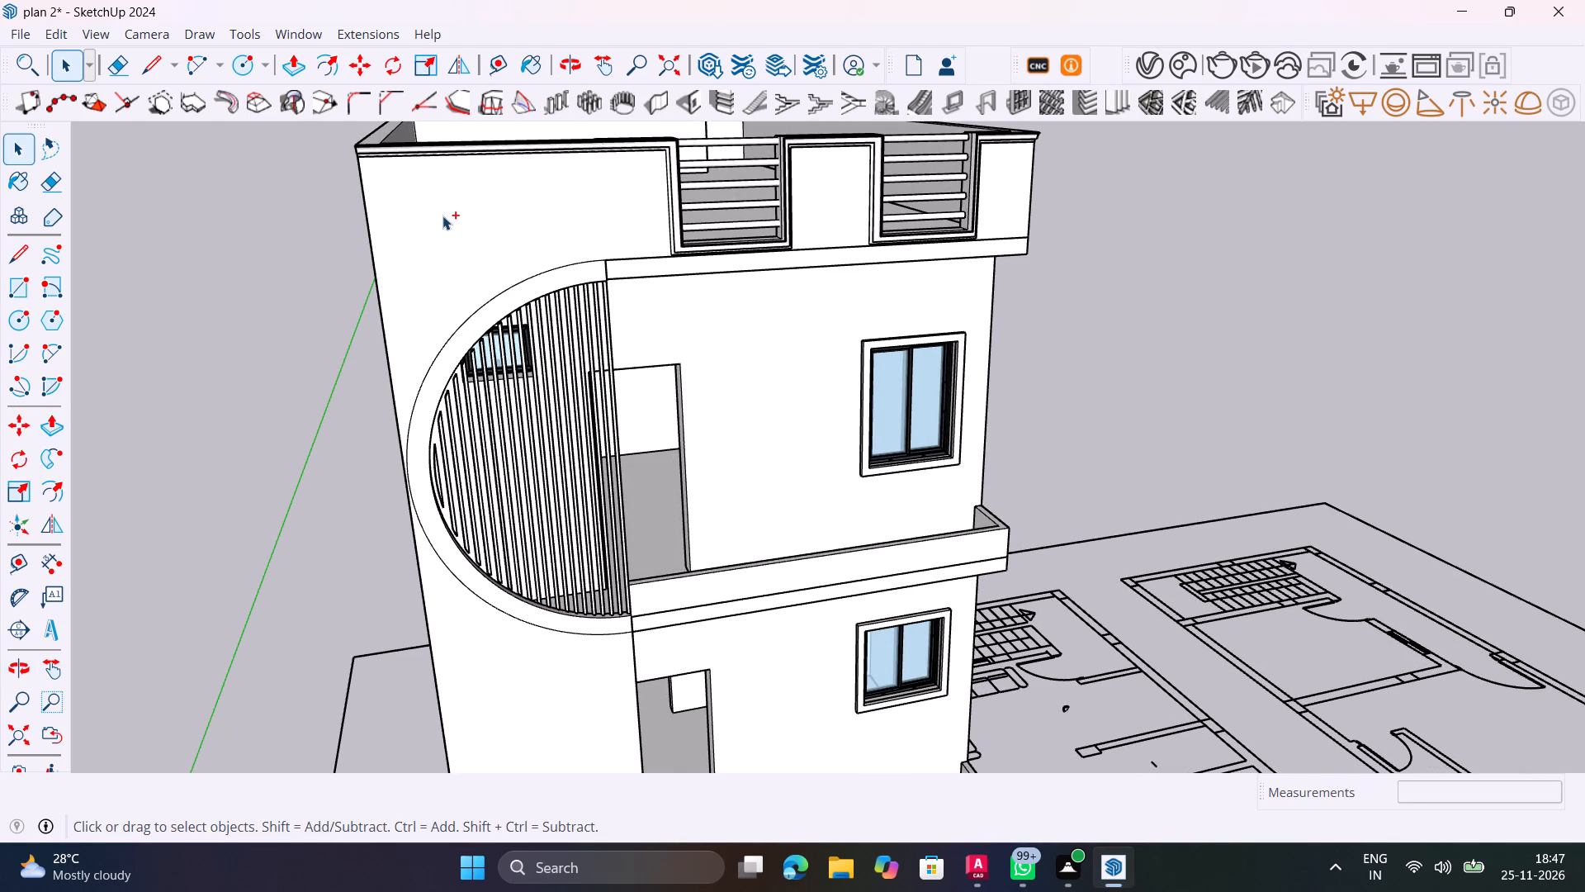
Undo the parapet crown moulding and its preparation, going back to the short bars inside the first railing opening's group.
key(ctrl+z)
key(ctrl+z)
scroll(699, 233, up, 1)
middle_drag(703, 235, 787, 275)
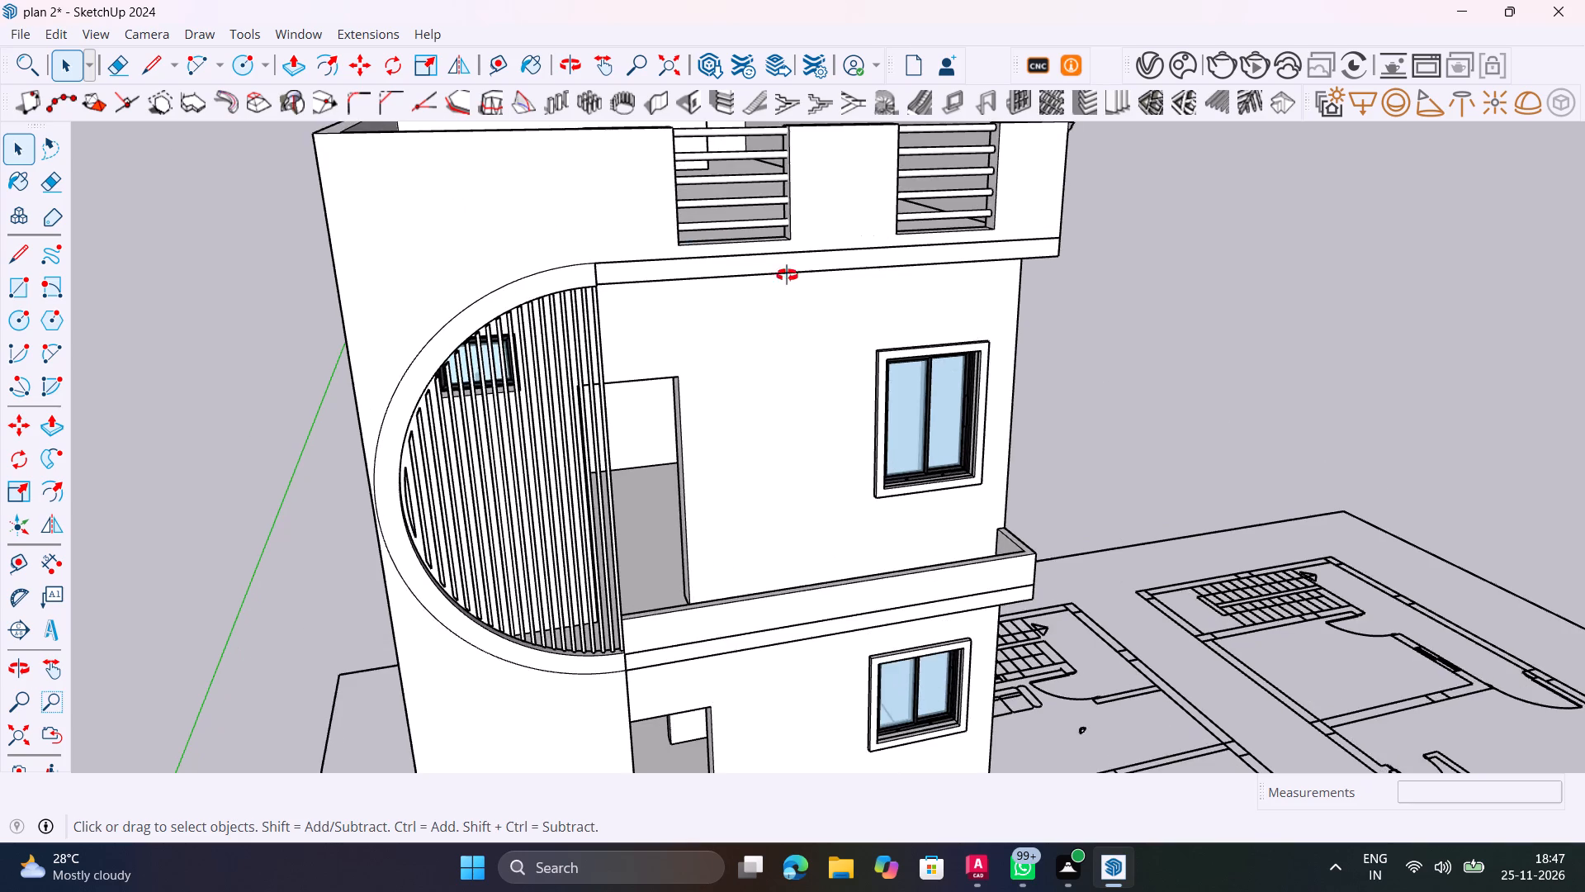
middle_drag(787, 275, 996, 372)
key(ctrl+z)
key(ctrl+z)
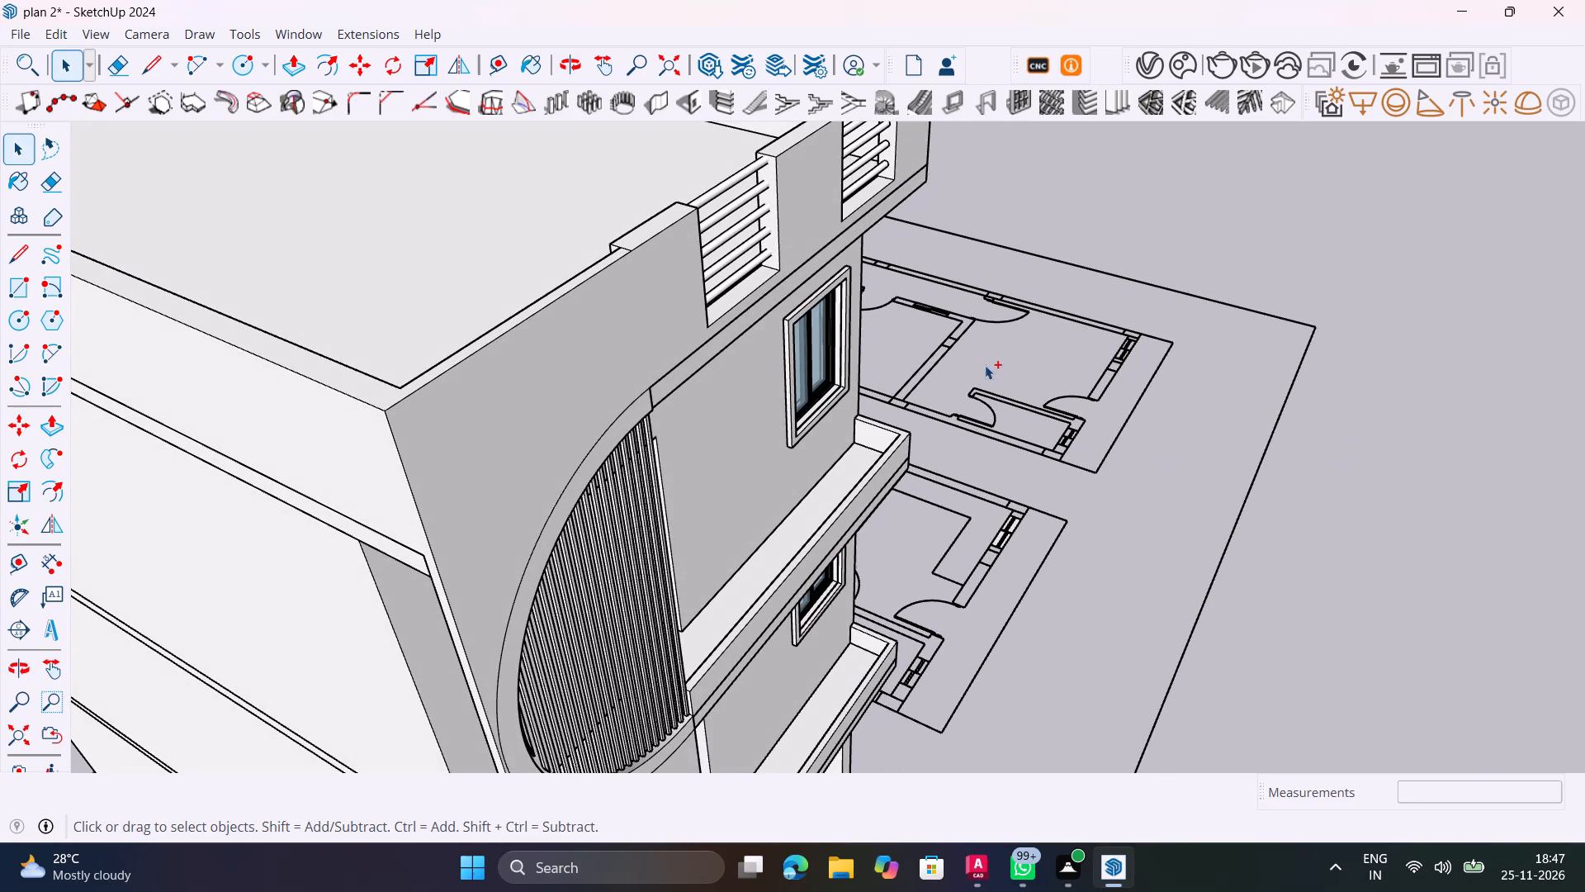
key(ctrl+z)
key(ctrl+z)
key(ctrl+z)
key(ctrl+z)
key(ctrl+z)
shift+middle_drag(798, 266, 827, 337)
shift+middle_drag(827, 337, 693, 420)
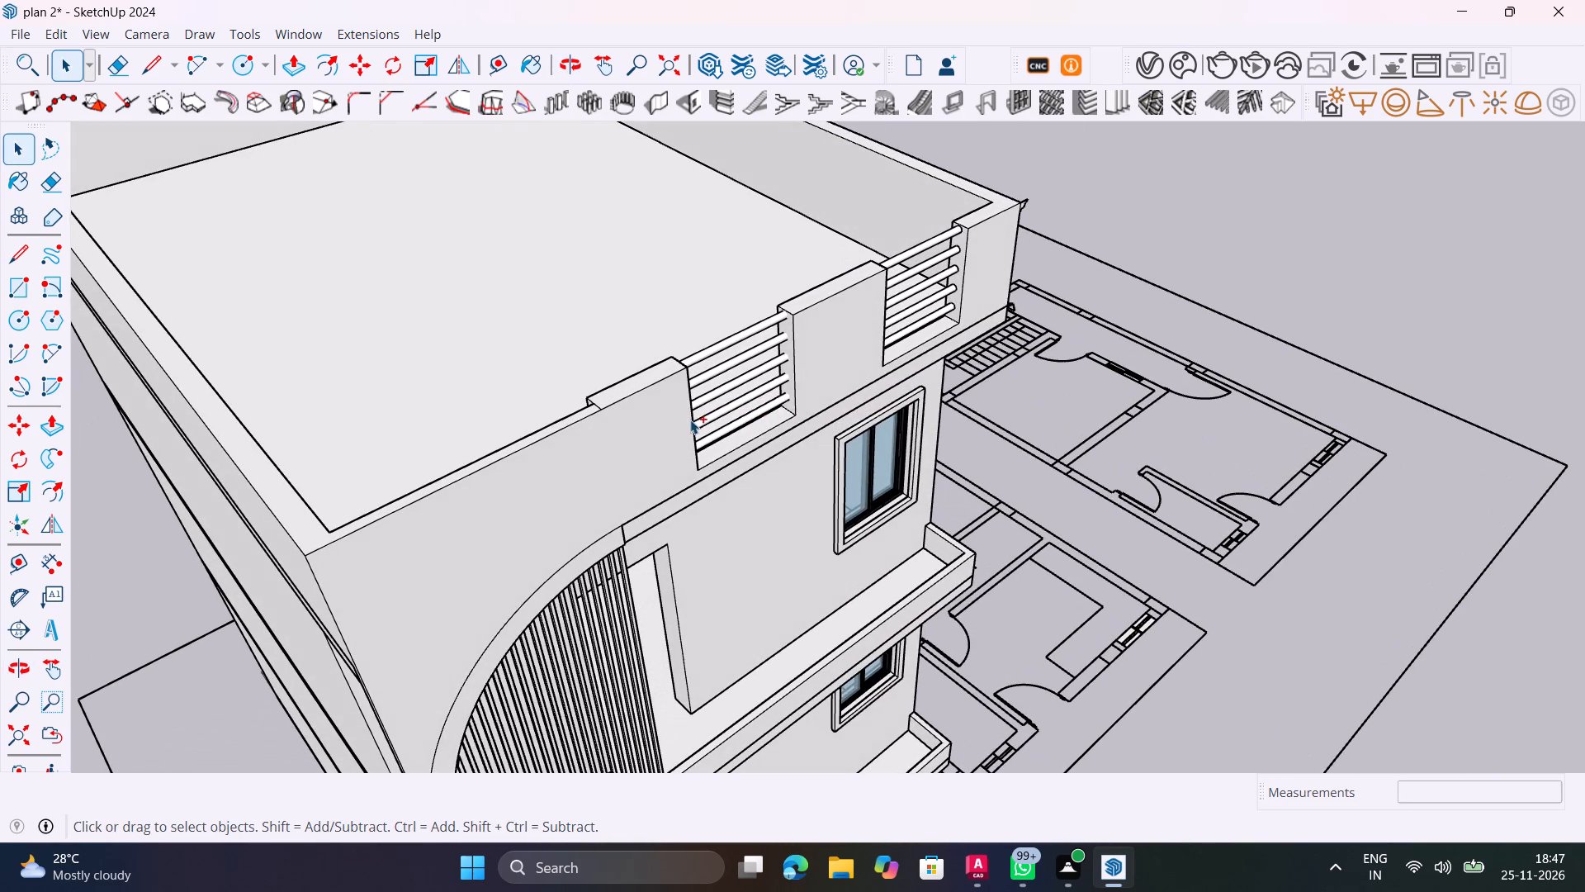
key(ctrl+z)
key(ctrl+z)
key(ctrl+z)
key(ctrl+z)
key(ctrl+z)
key(ctrl+z)
key(ctrl+z)
key(ctrl+z)
key(ctrl+z)
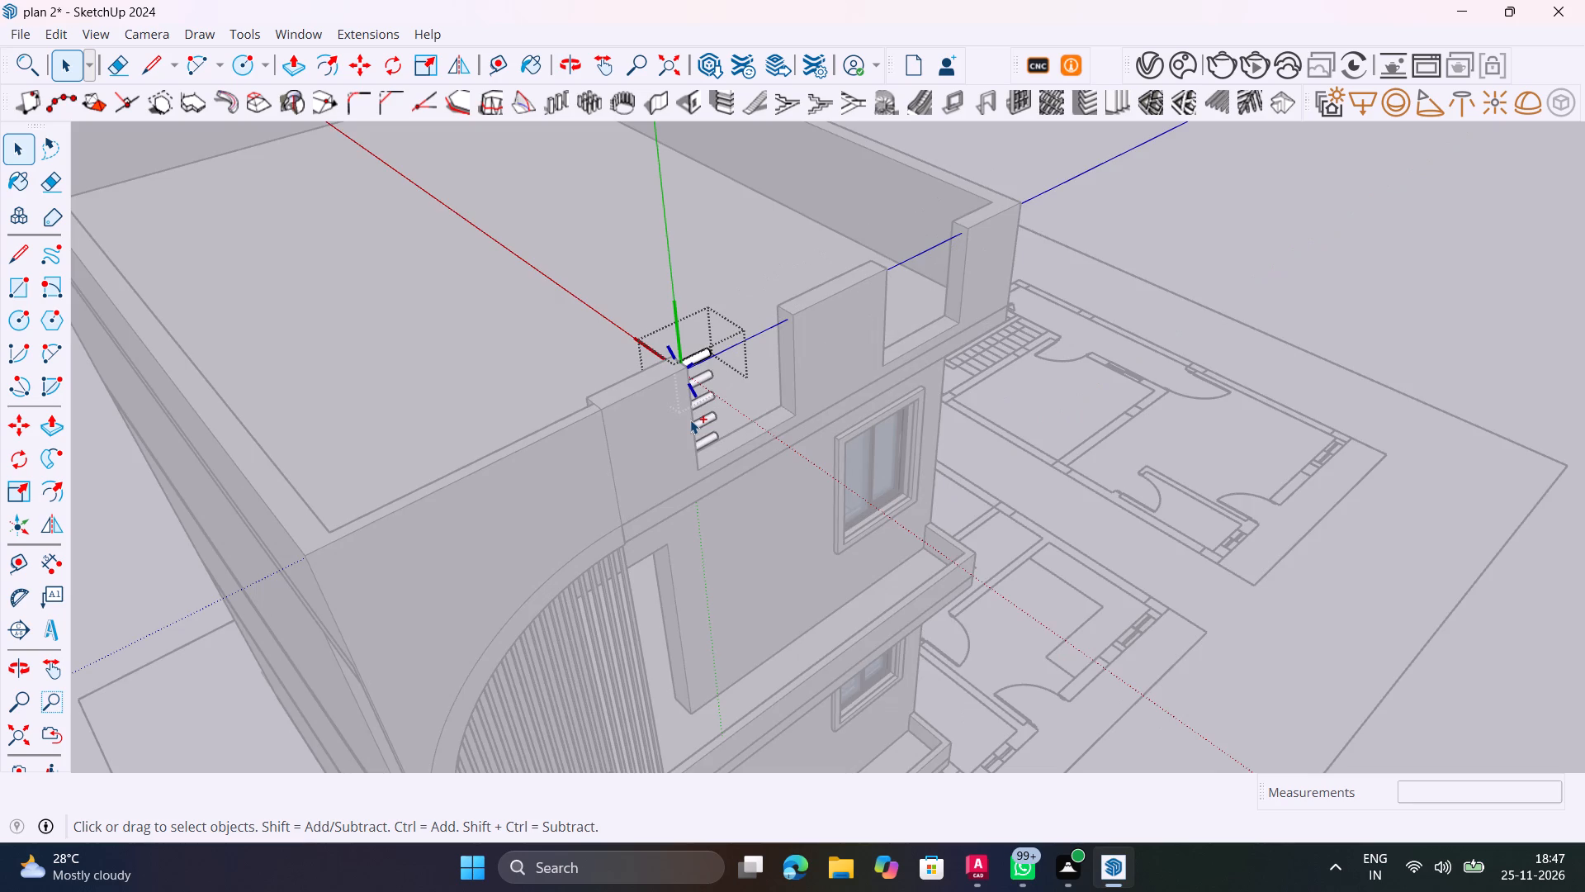
Redo the undone railing work so both parapet openings have their full-length horizontal bars.
key(ctrl+y)
key(ctrl+y)
key(ctrl+y)
key(ctrl+y)
key(ctrl+y)
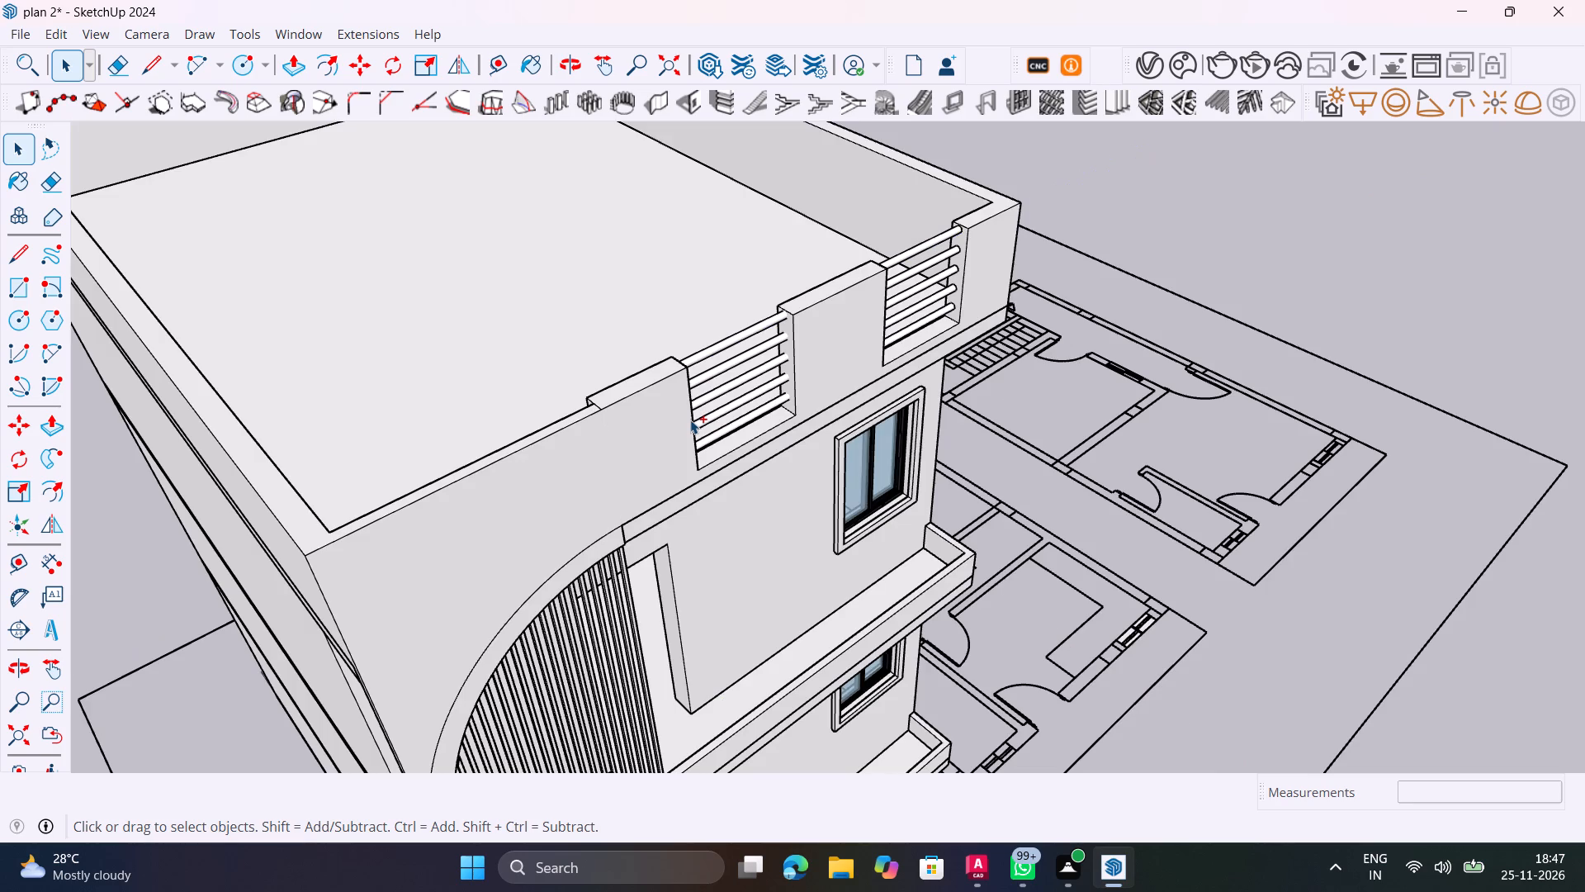
Redo the crown moulding, from its corner profile to its run along the front parapet top and around both railing openings.
key(ctrl+y)
key(ctrl+y)
key(ctrl+y)
key(ctrl+y)
key(ctrl+y)
key(ctrl+y)
key(ctrl+y)
key(ctrl+y)
key(ctrl+y)
key(ctrl+y)
key(ctrl+y)
key(ctrl+y)
key(ctrl+y)
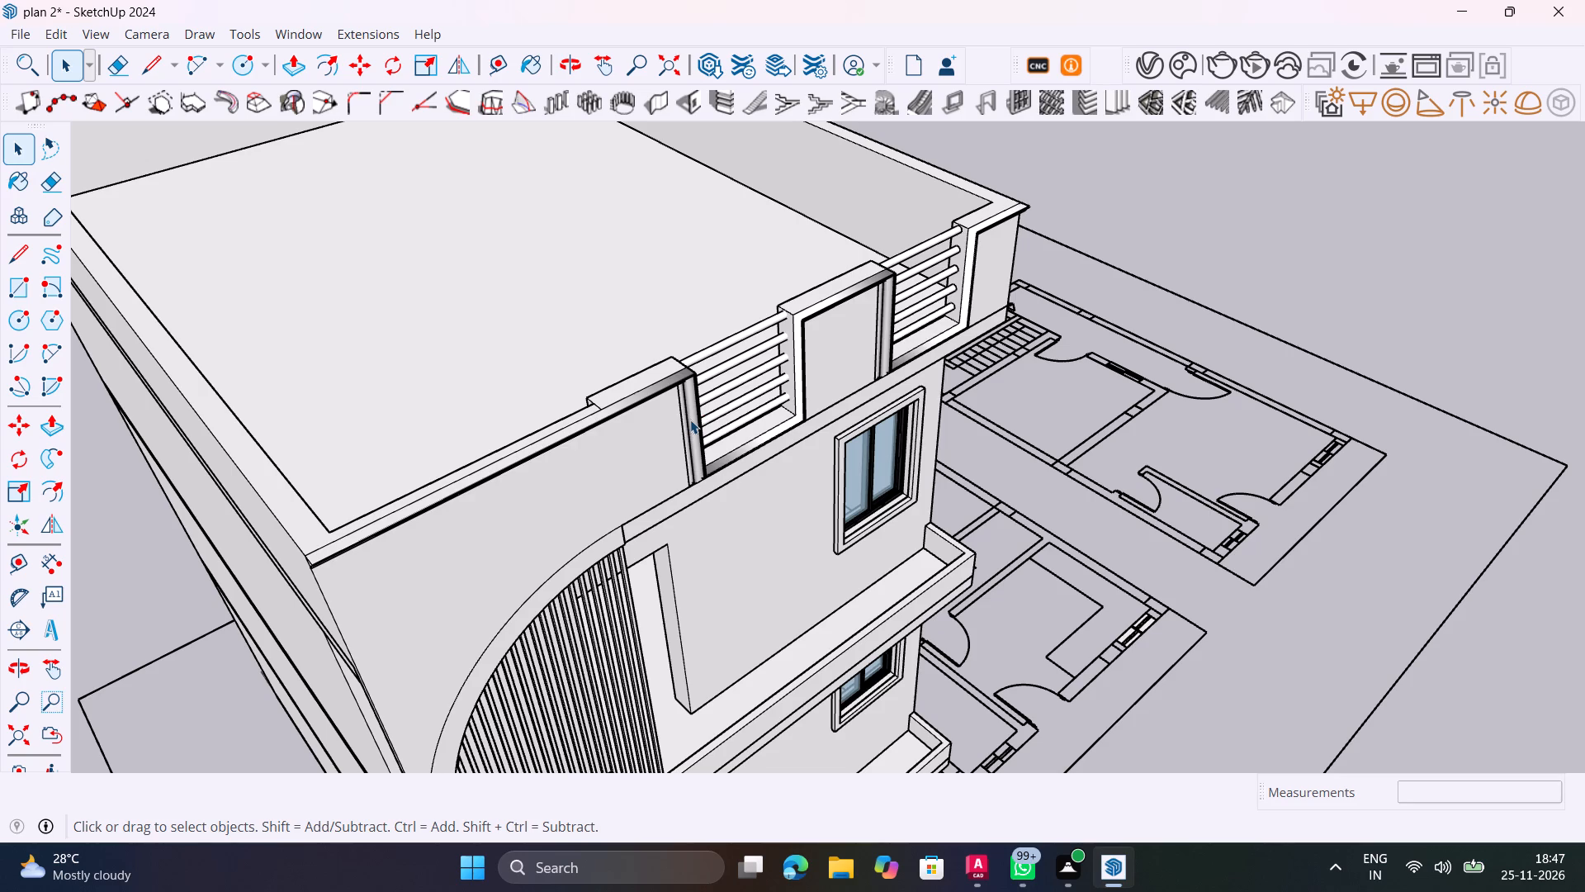
Examine the front facade from close up and afar, checking the parapet moulding, railings, arch band and balconies.
middle_drag(668, 484, 230, 210)
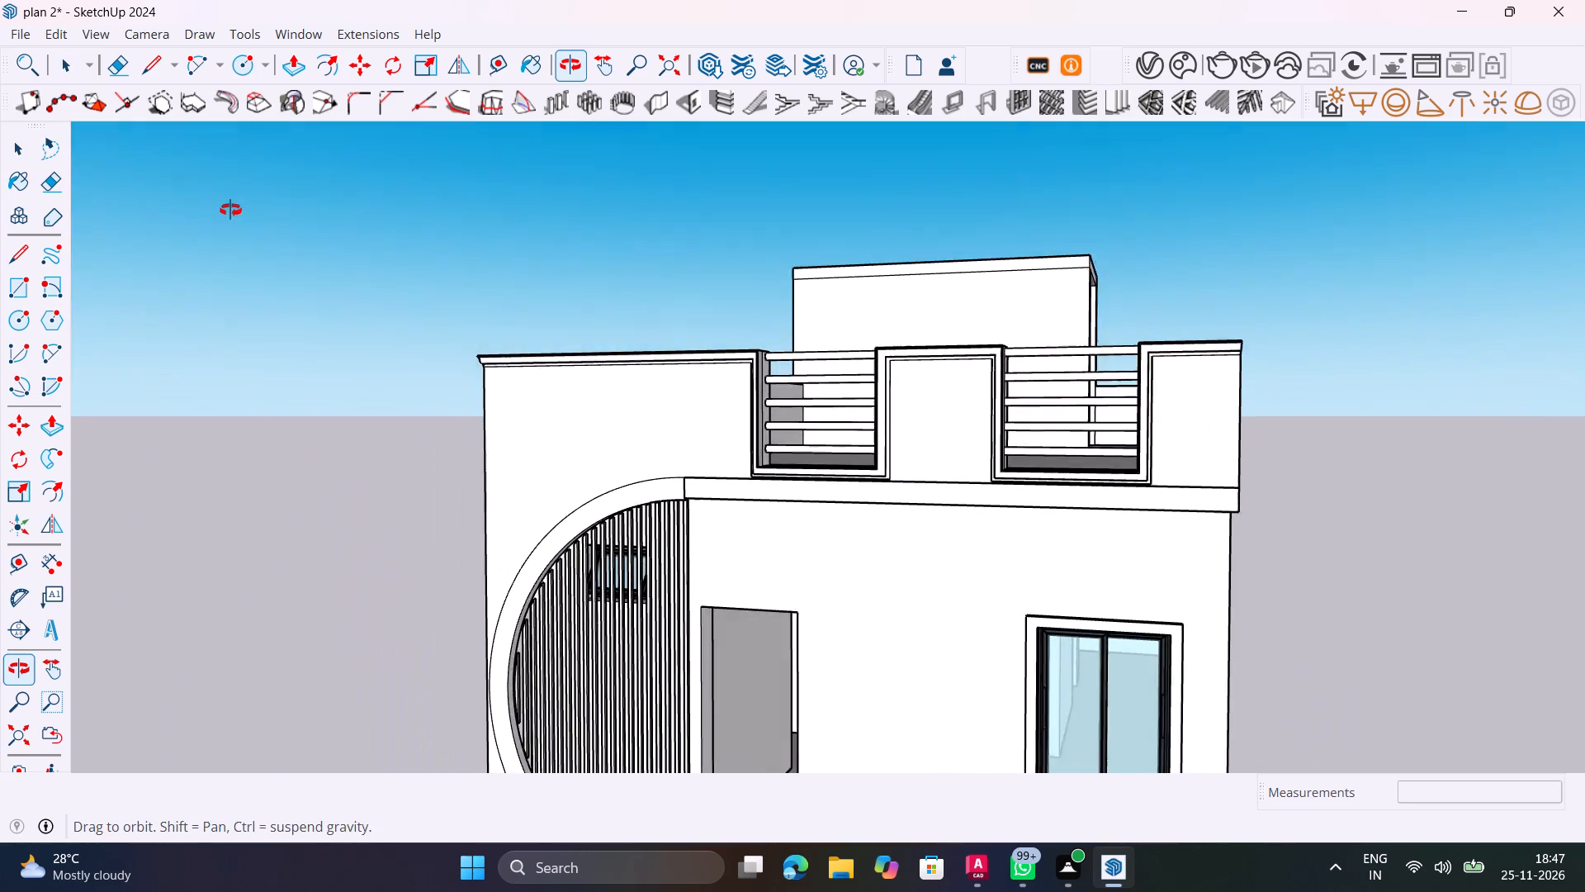
middle_drag(230, 210, 289, 436)
scroll(686, 342, up, 9)
middle_drag(713, 369, 570, 163)
scroll(580, 164, up, 1)
scroll(580, 164, down, 10)
middle_drag(612, 325, 940, 409)
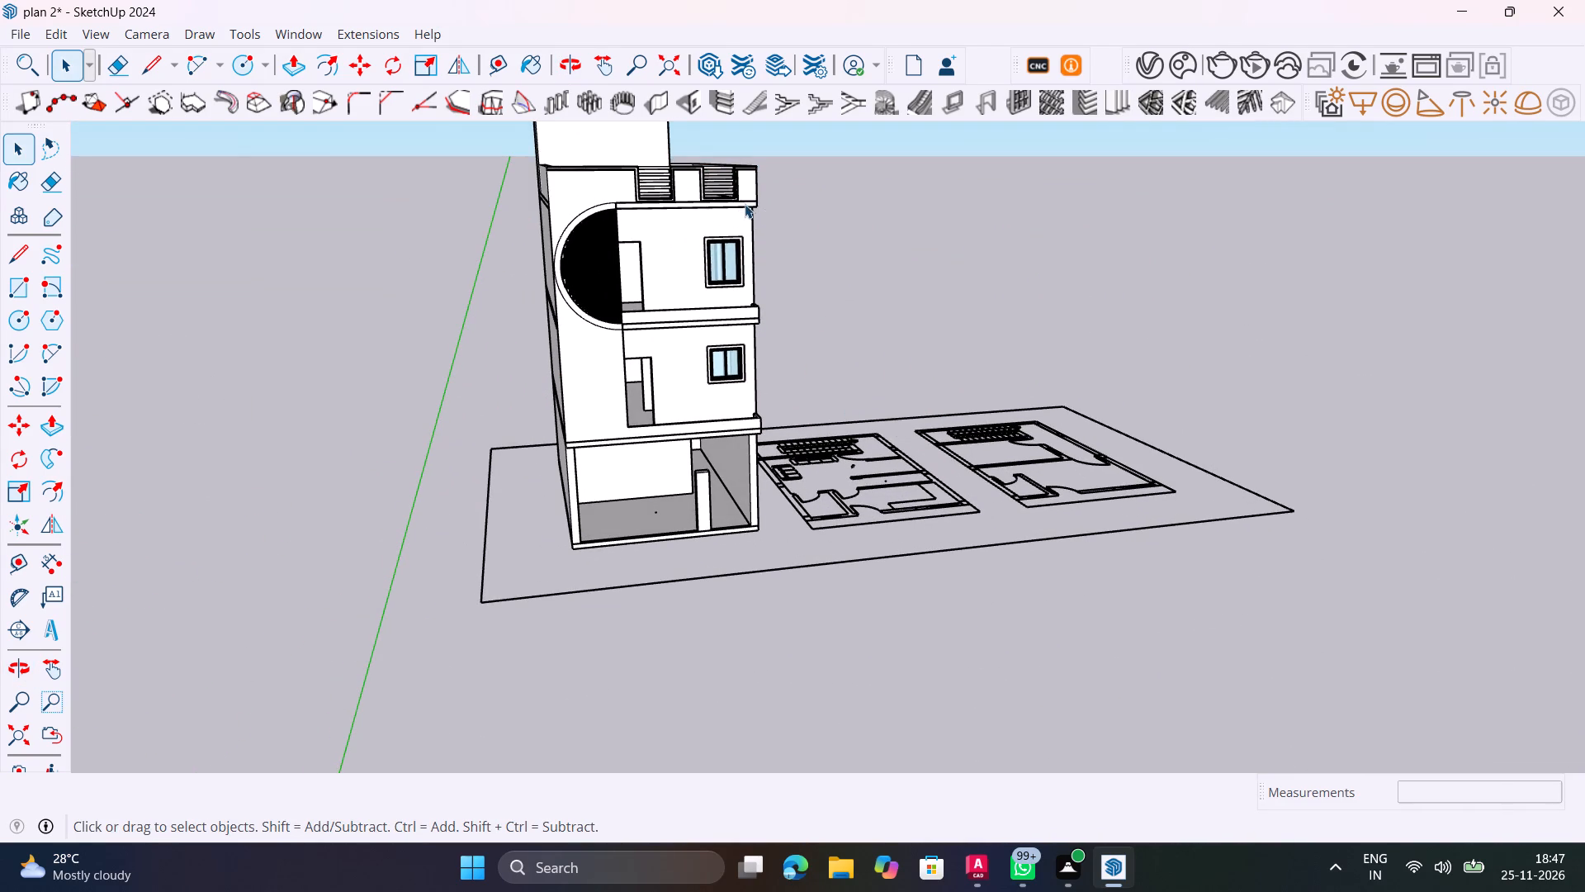
scroll(755, 206, up, 1)
shift+middle_drag(761, 209, 679, 286)
scroll(719, 287, up, 5)
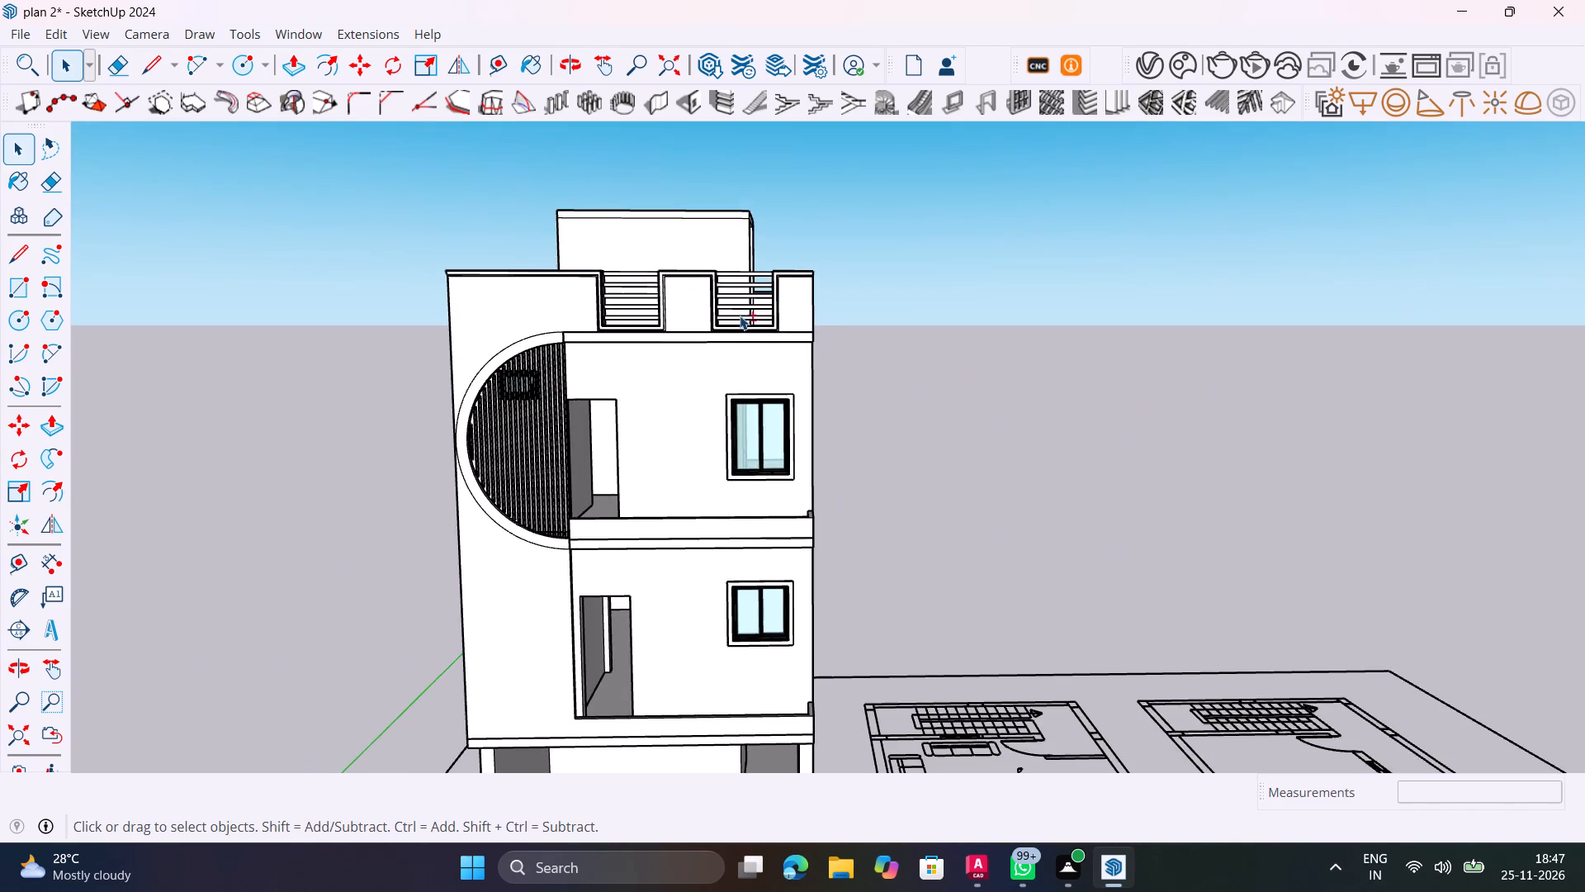
shift+middle_drag(739, 315, 704, 225)
shift+scroll(704, 225, up, 1)
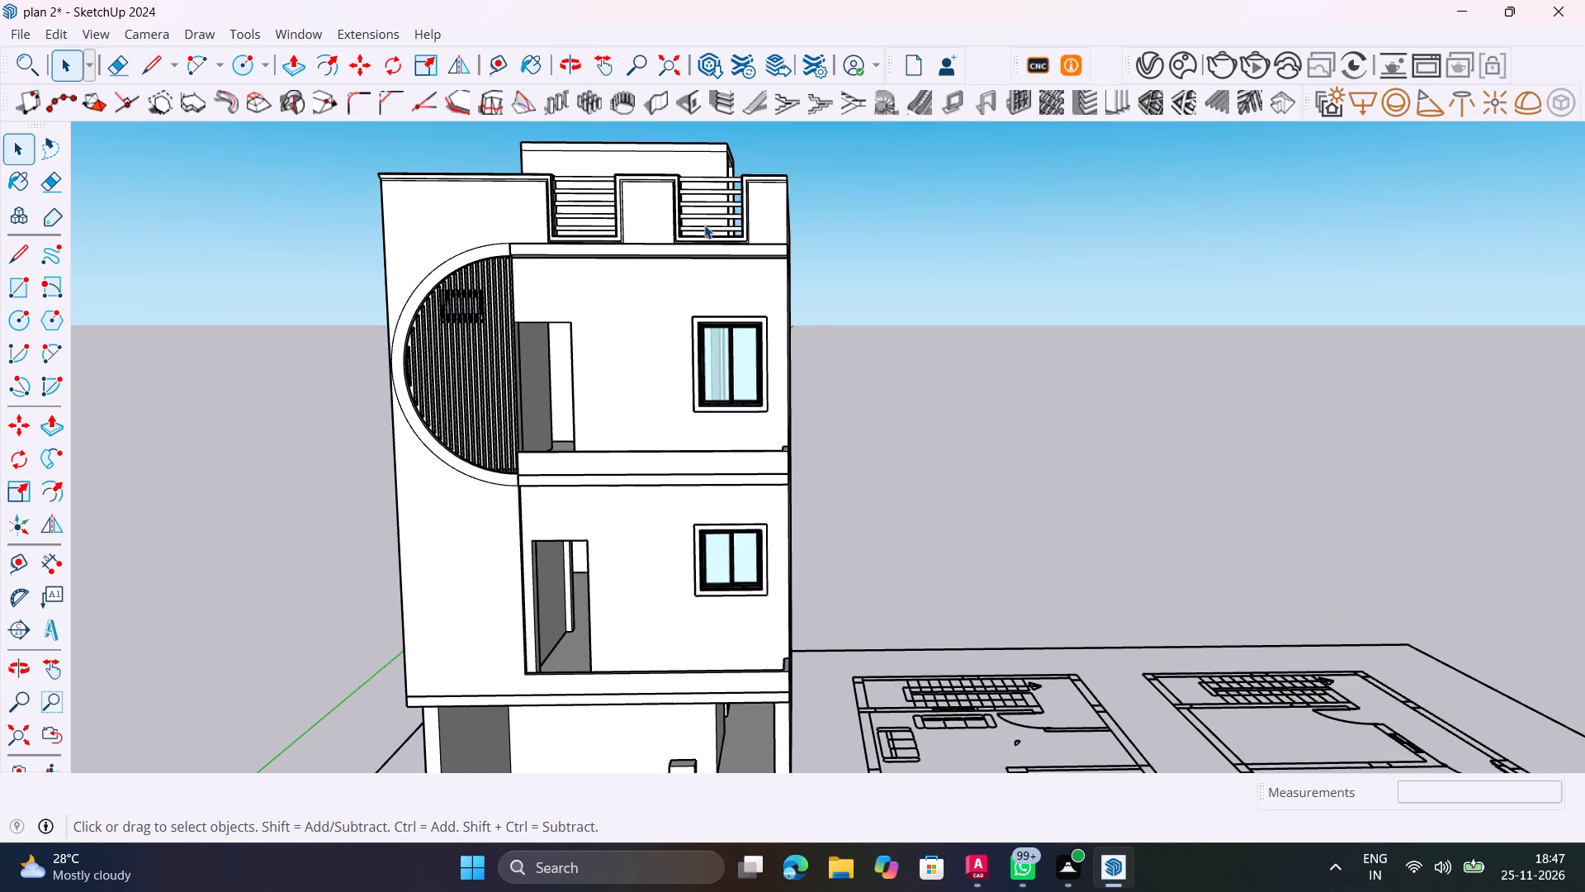
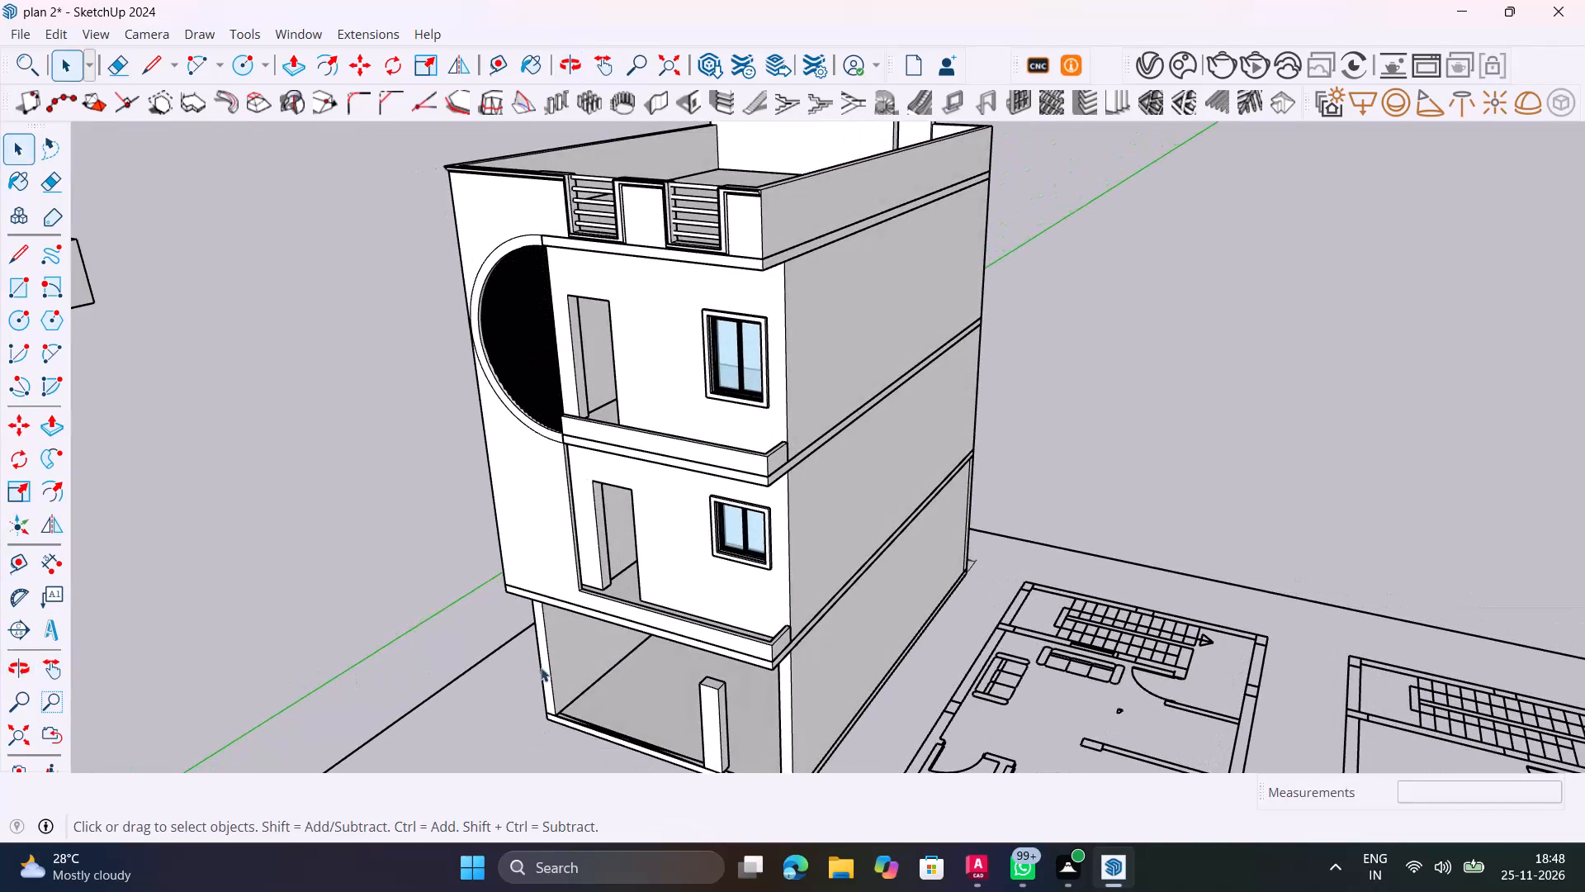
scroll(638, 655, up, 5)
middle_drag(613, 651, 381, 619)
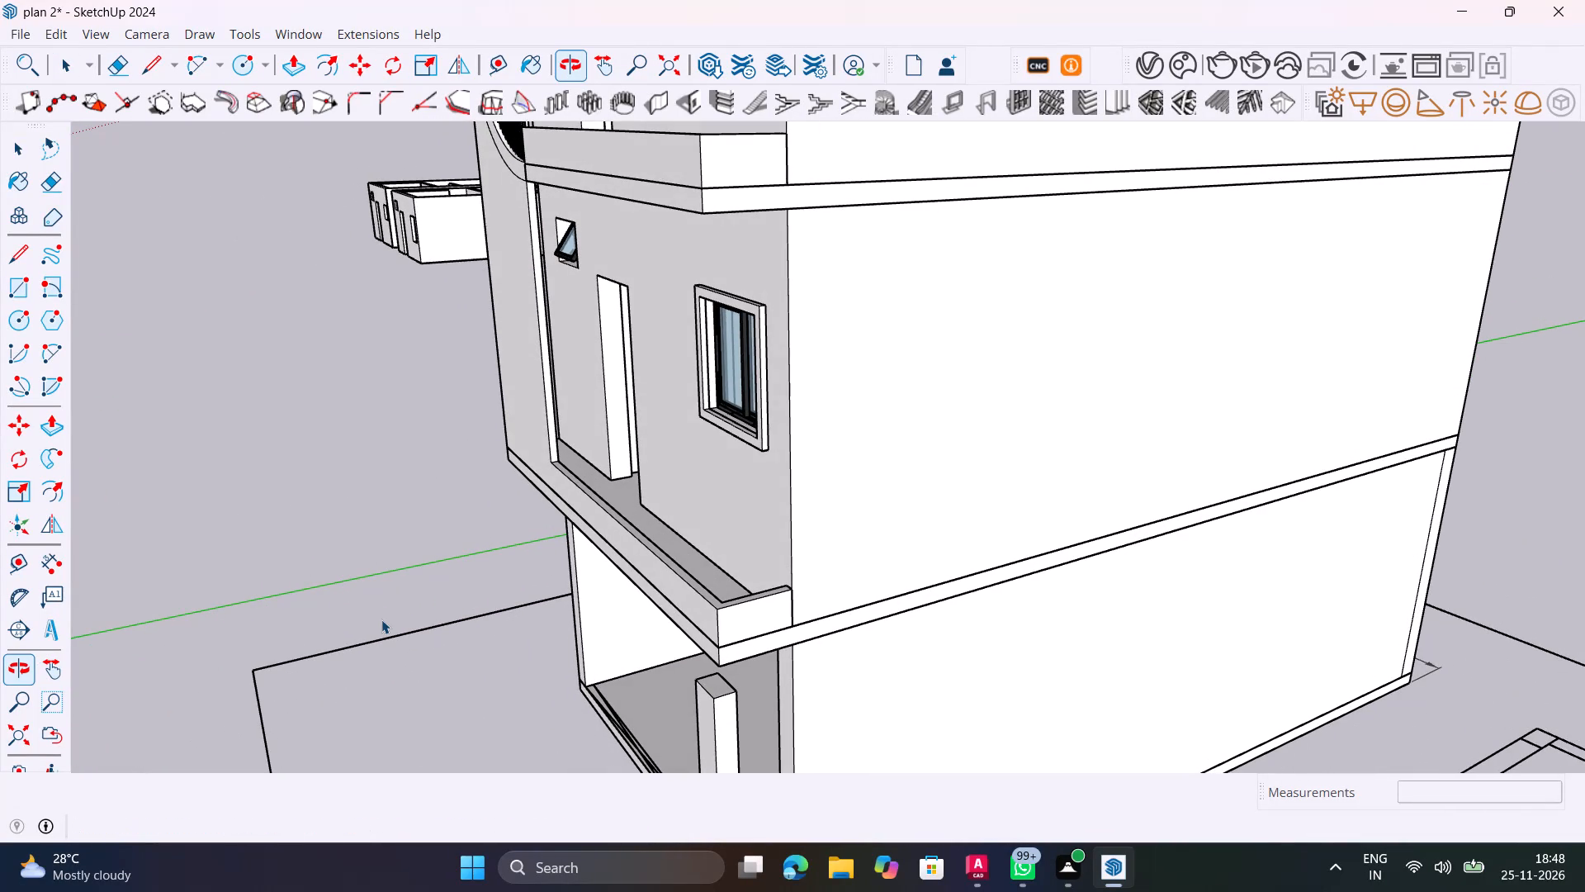
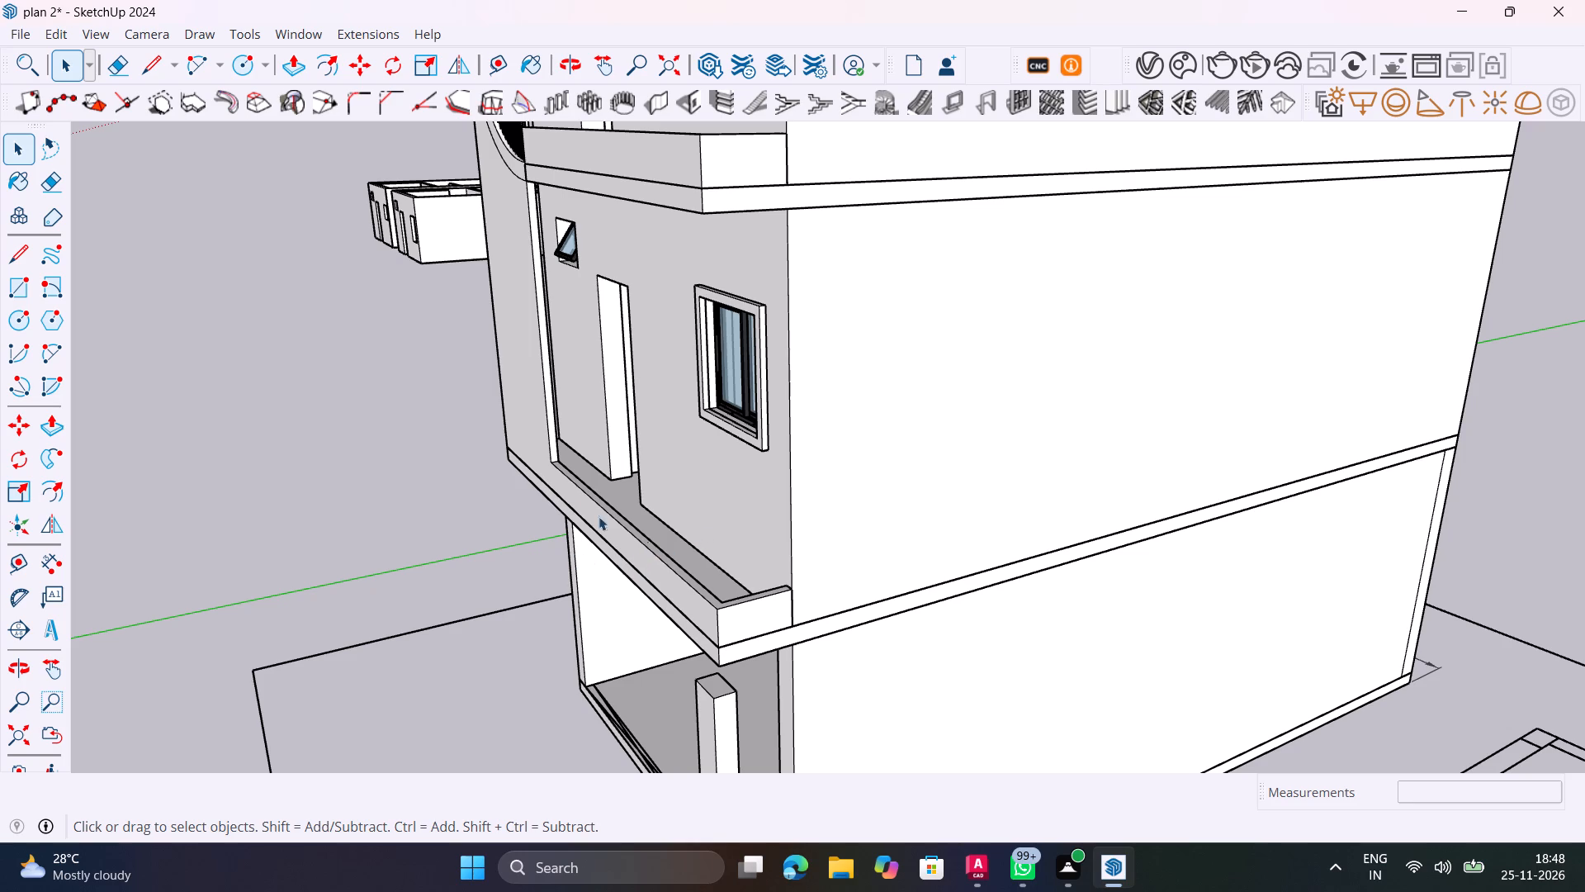
Examine the house's front facade and the open ground floor with its column from several angles.
scroll(556, 498, down, 6)
shift+middle_drag(669, 622, 1090, 536)
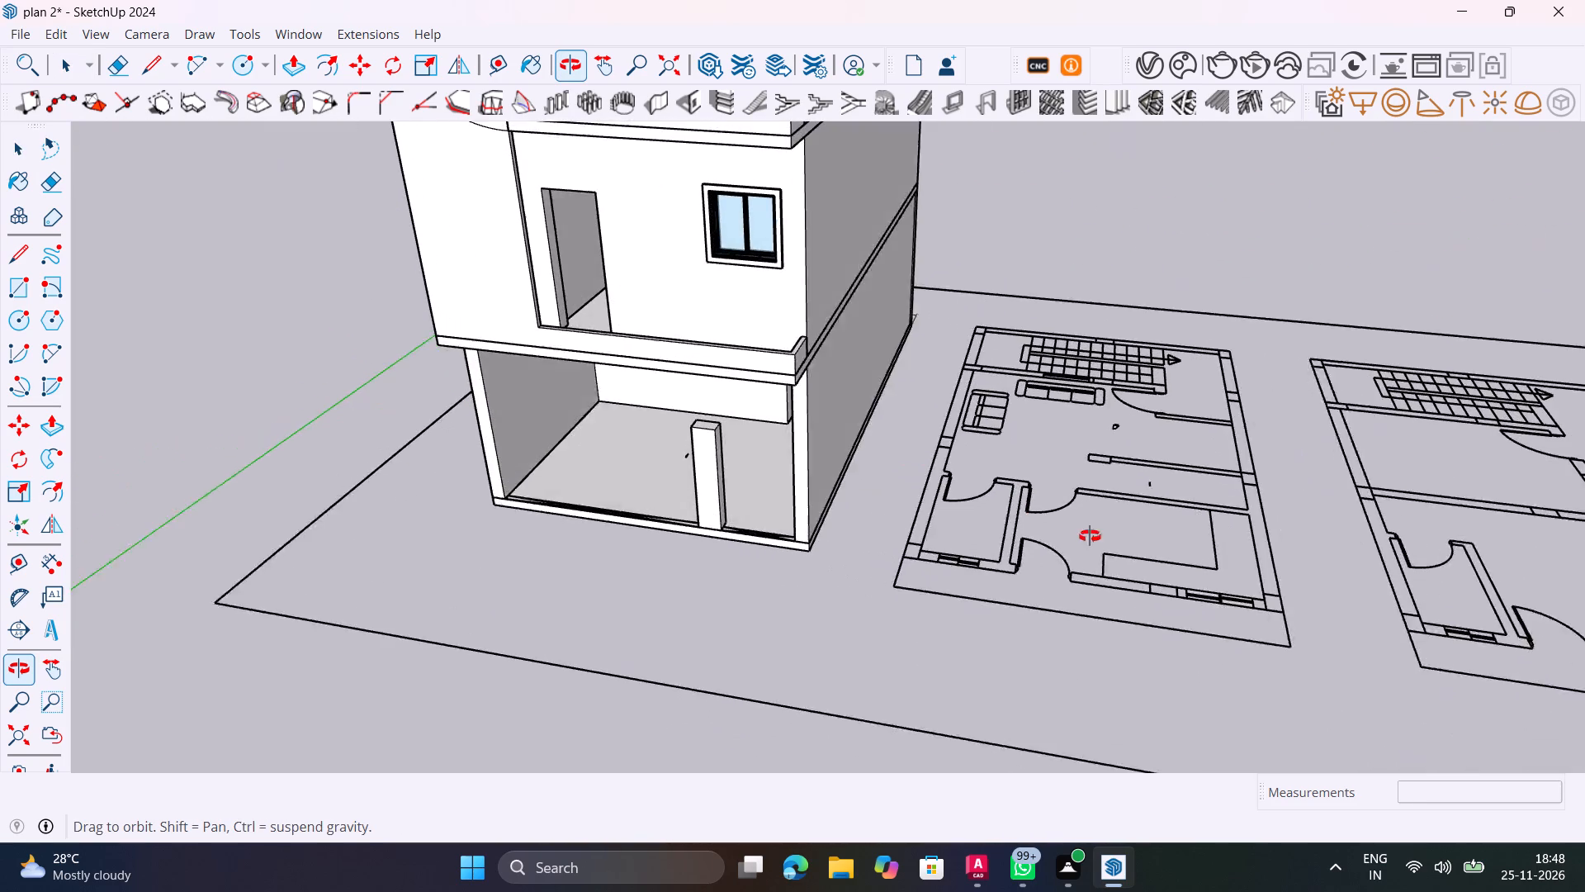
shift+middle_drag(1090, 536, 1110, 535)
scroll(687, 475, up, 5)
middle_drag(690, 480, 1057, 346)
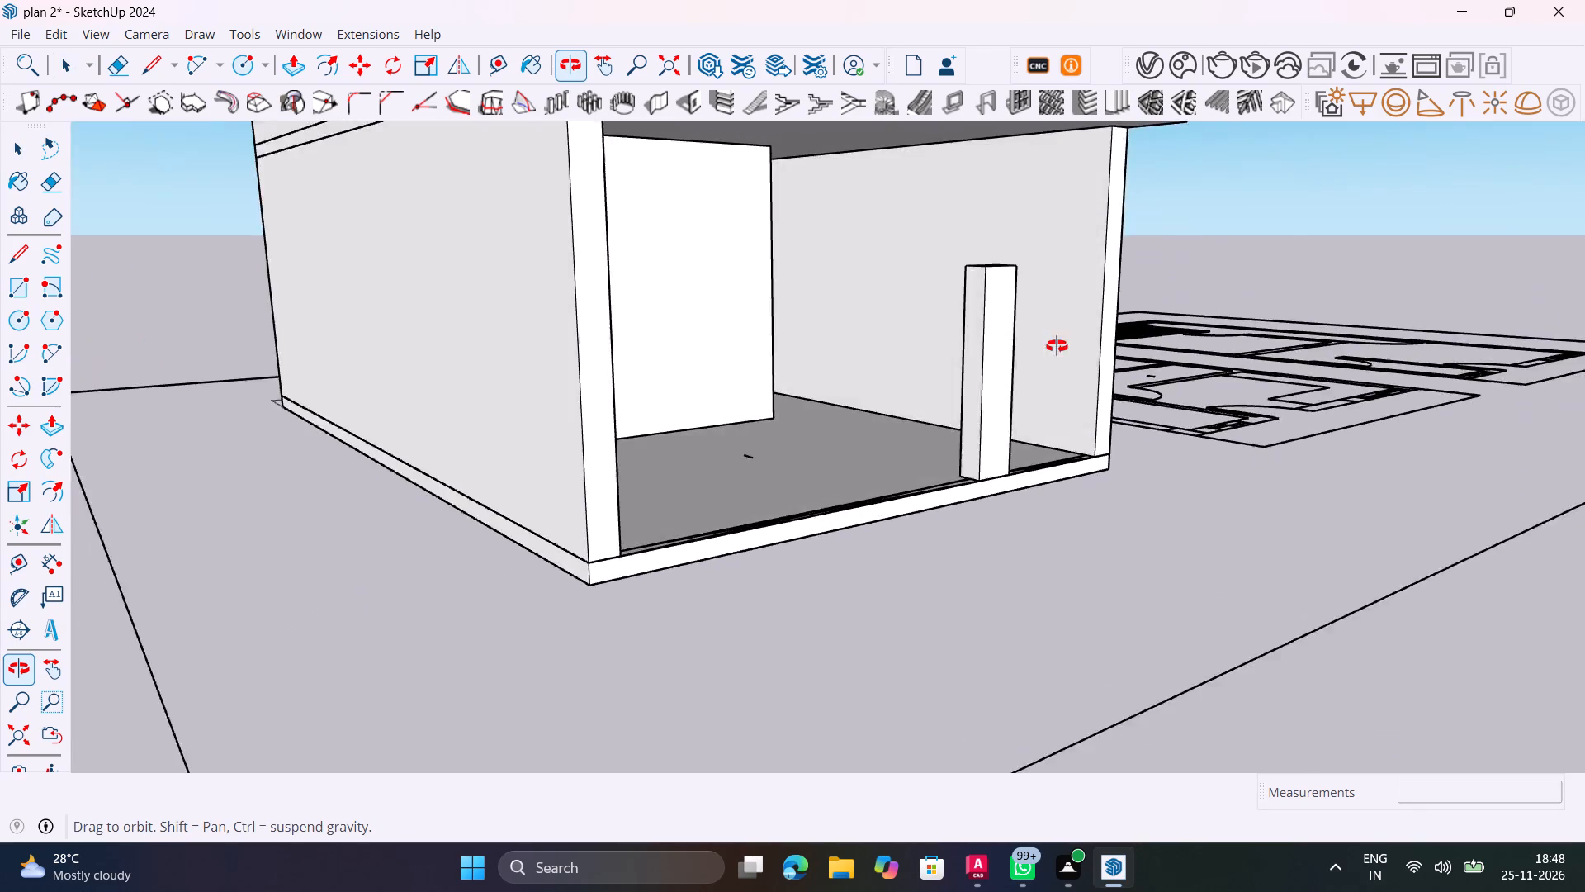
middle_drag(1057, 346, 689, 537)
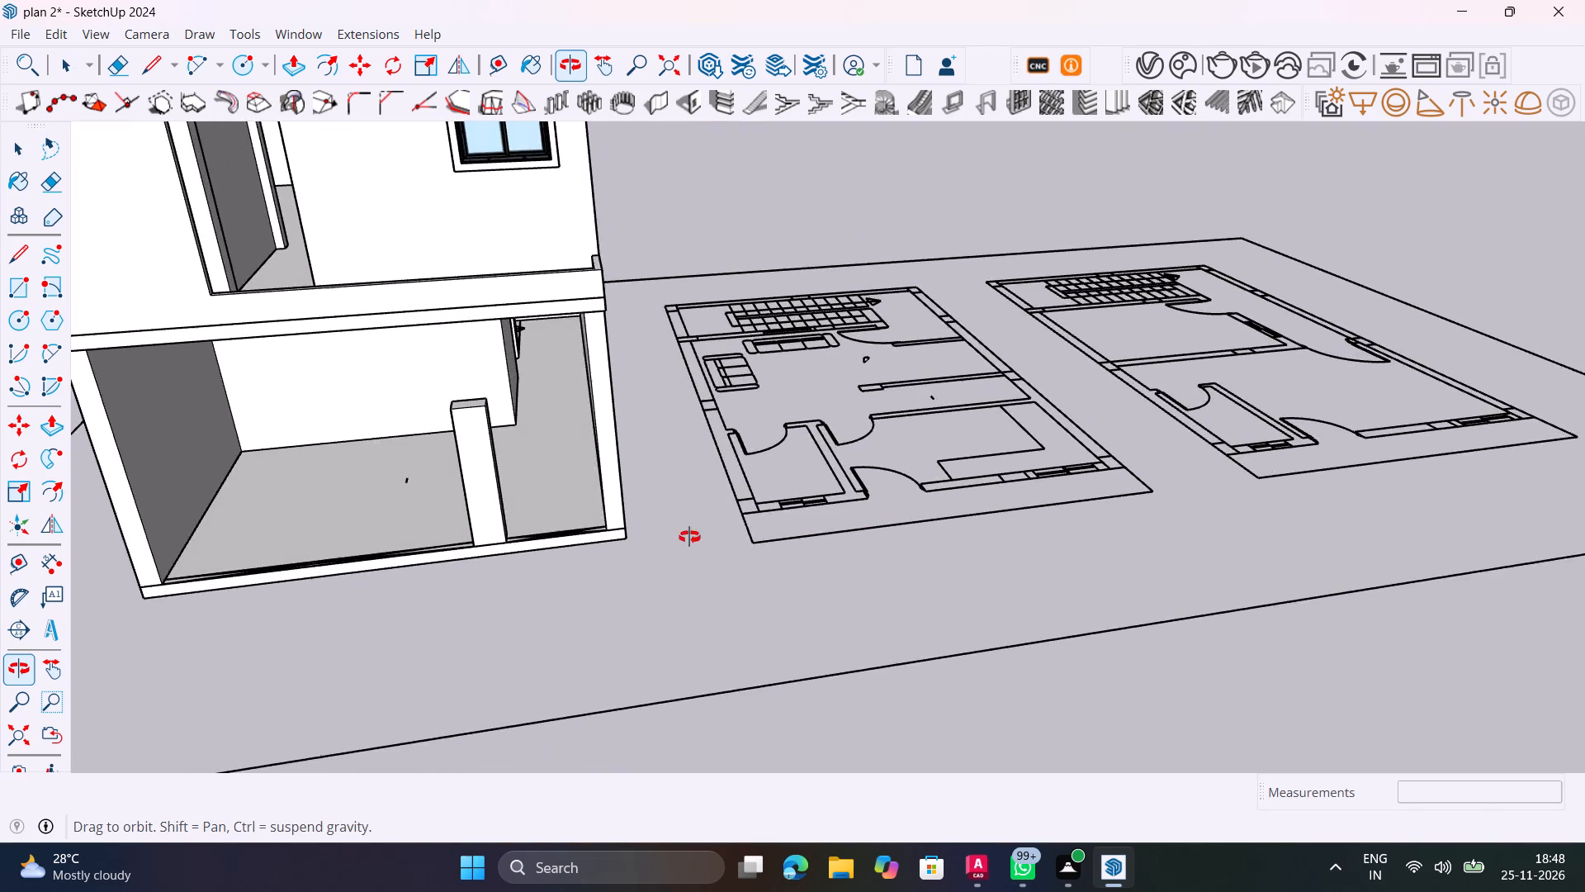
middle_drag(689, 537, 681, 534)
scroll(686, 522, down, 4)
shift+middle_drag(695, 523, 595, 641)
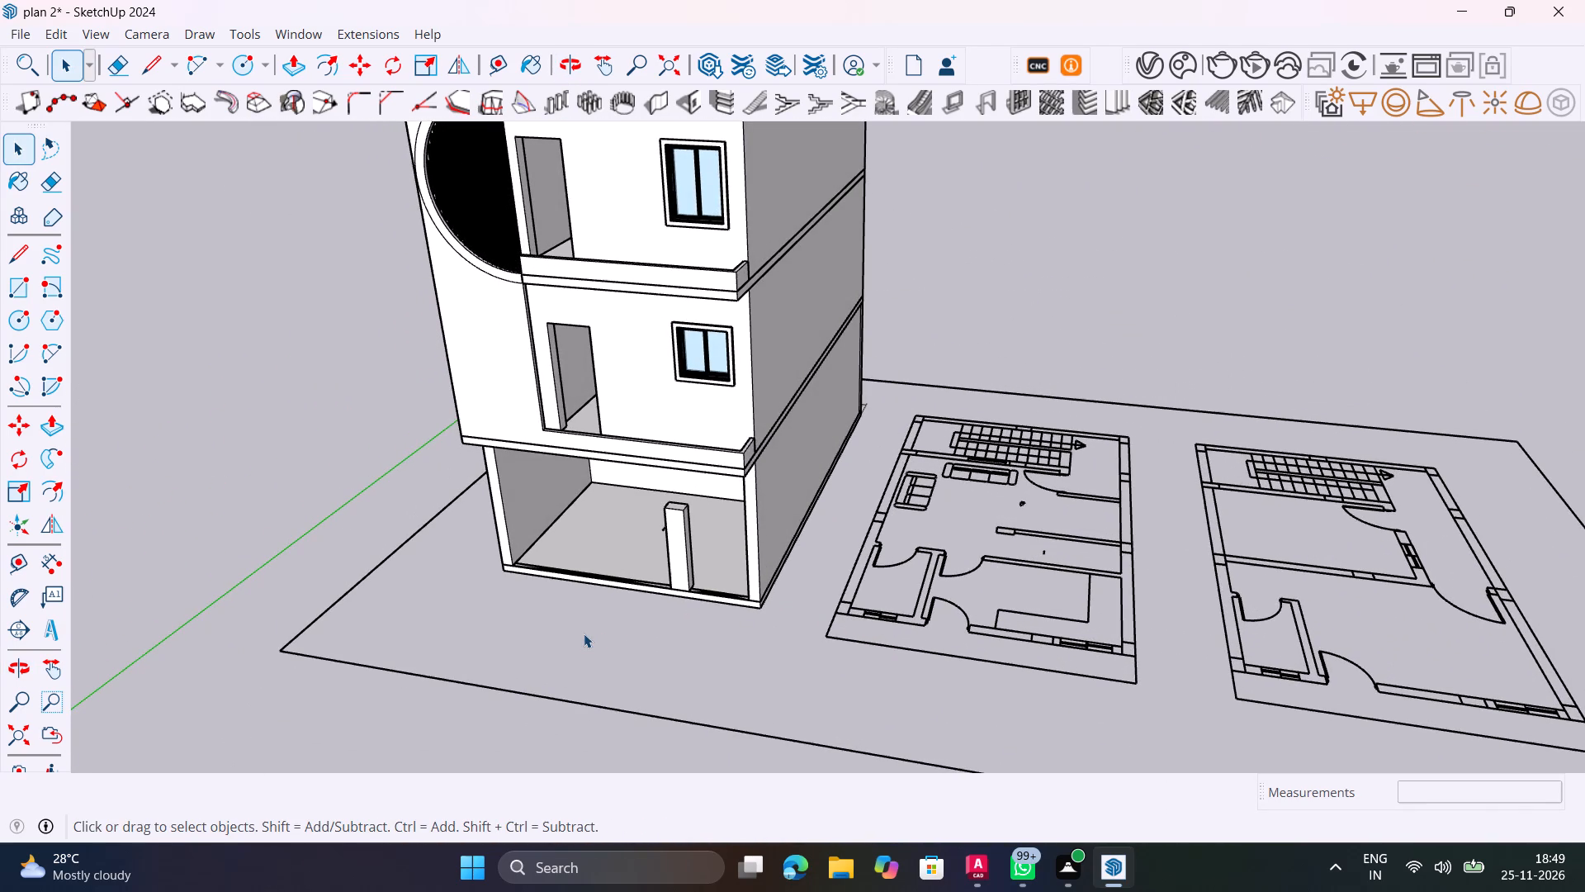
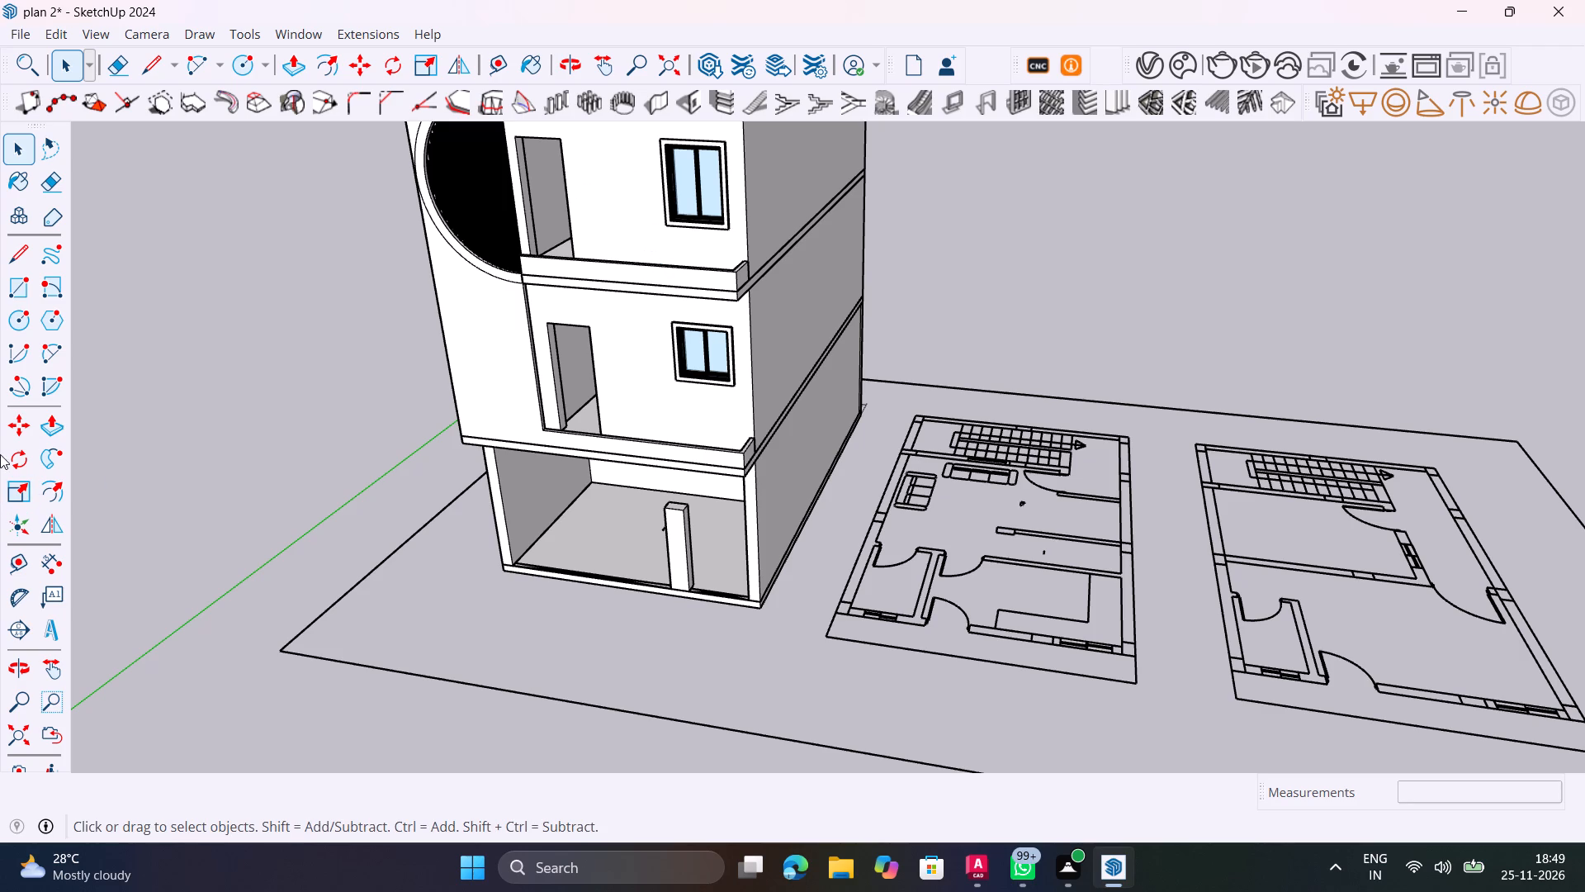
Examine the house's overall massing, the slatted semicircular opening and the front facade from several angles.
scroll(131, 345, down, 4)
middle_drag(300, 415, 297, 601)
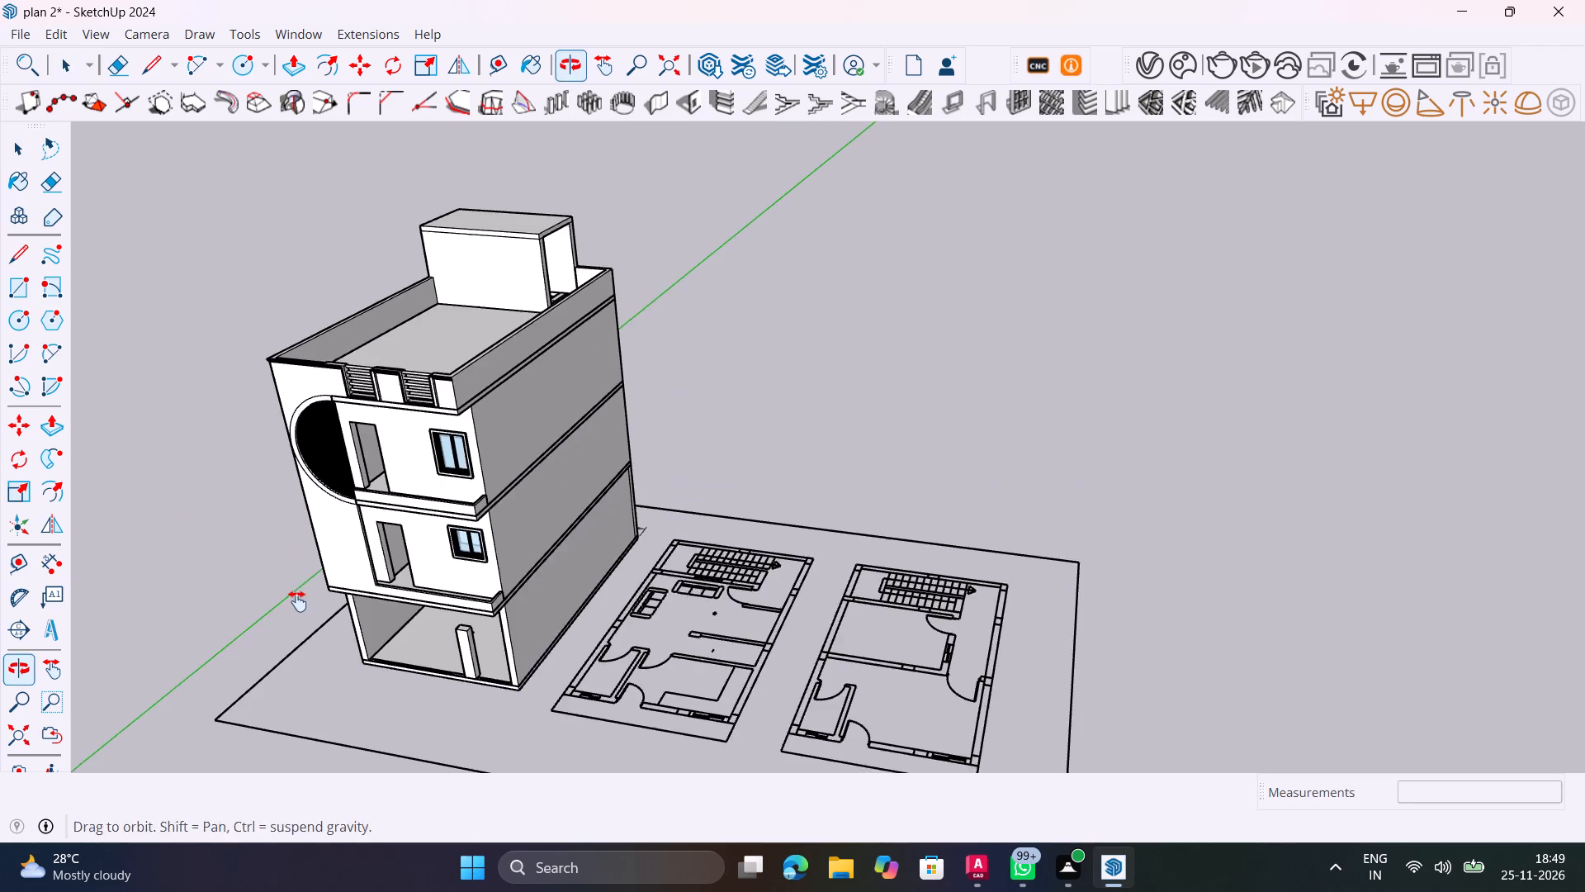
middle_drag(297, 601, 296, 601)
scroll(331, 551, up, 8)
middle_drag(320, 567, 740, 527)
scroll(478, 288, up, 8)
middle_drag(389, 334, 649, 435)
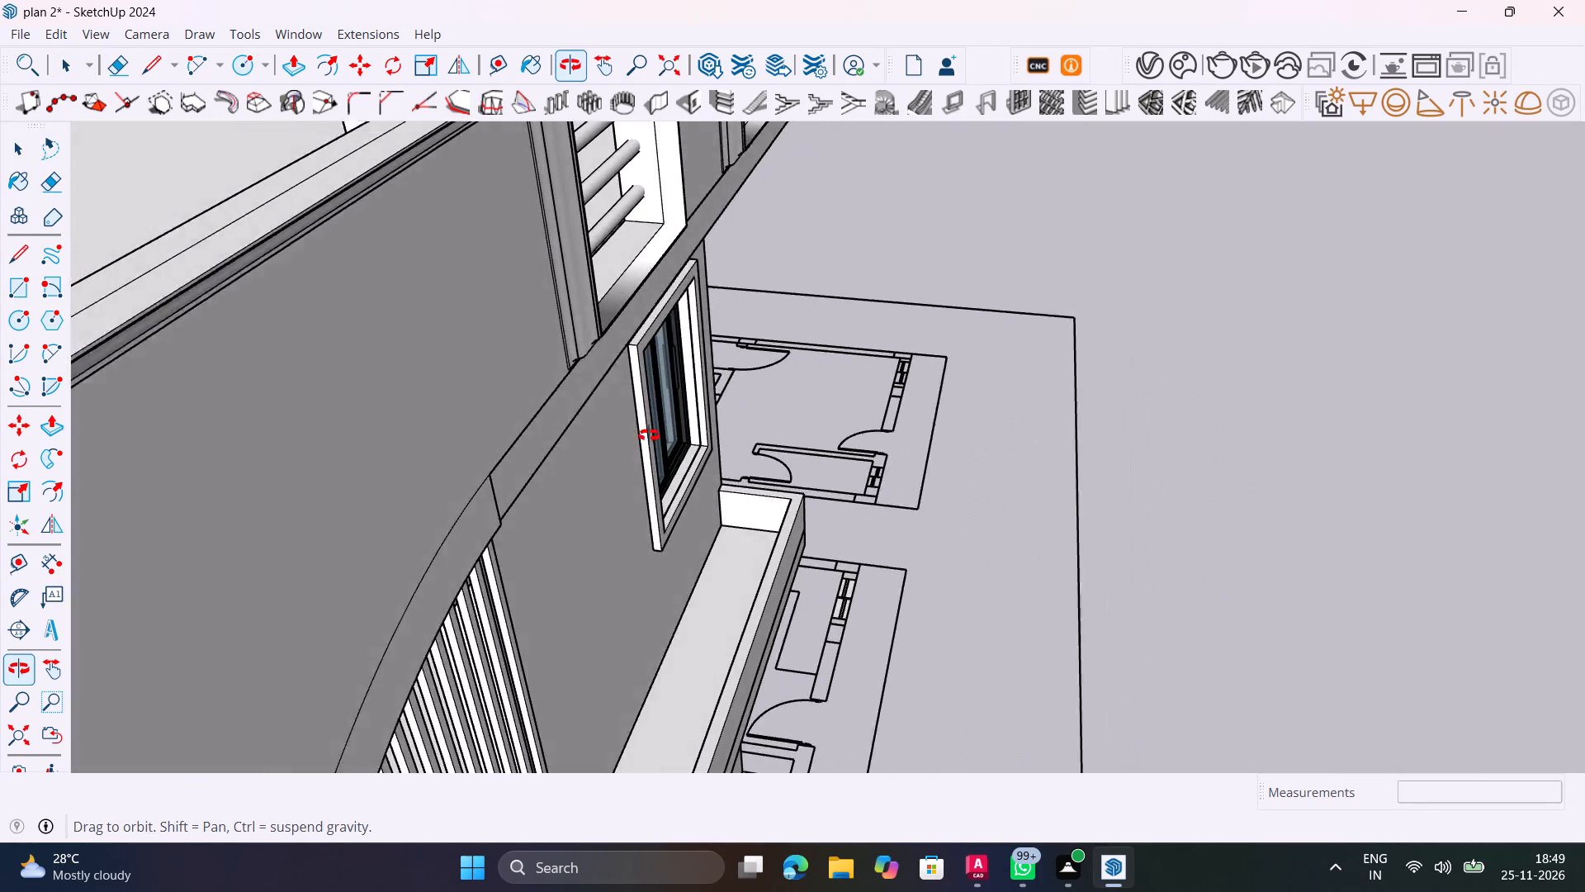
middle_drag(649, 435, 296, 384)
scroll(286, 378, down, 9)
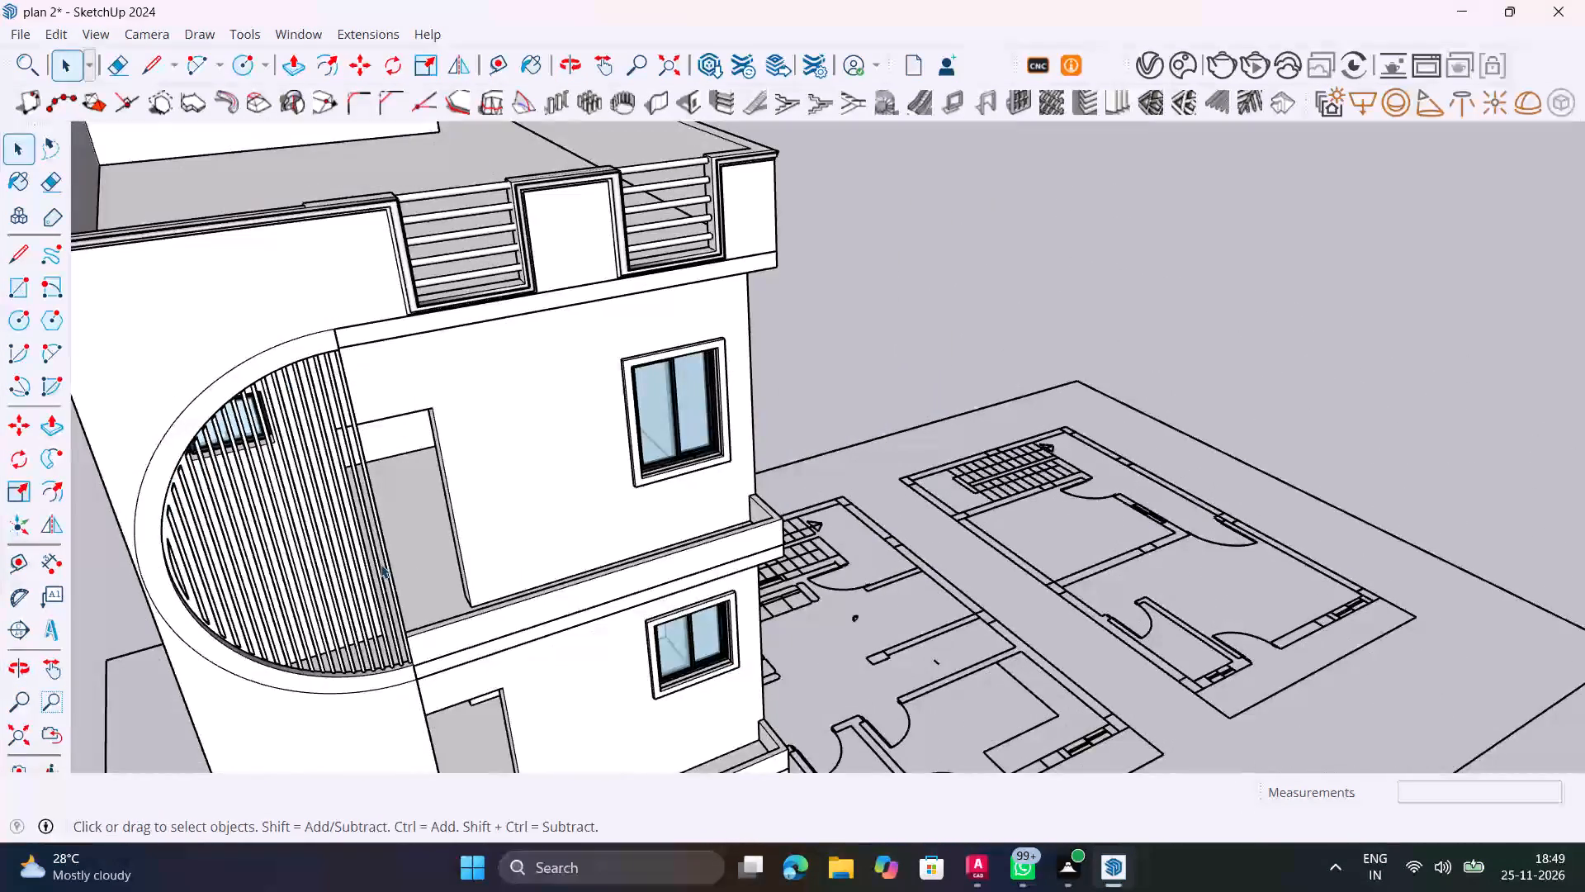
middle_drag(372, 565, 95, 485)
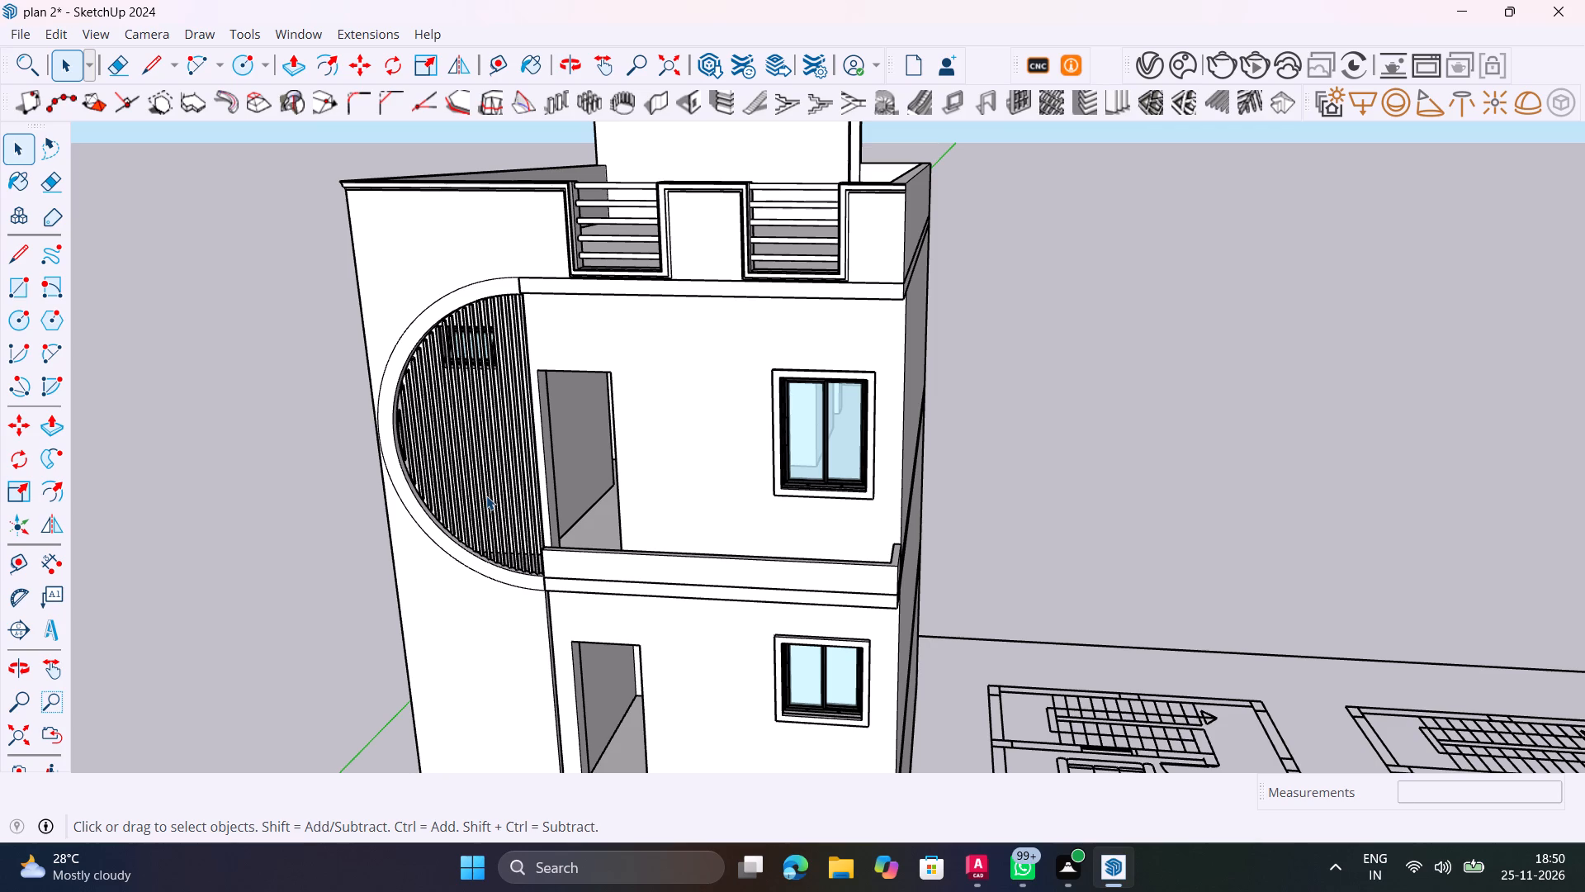
scroll(781, 362, down, 3)
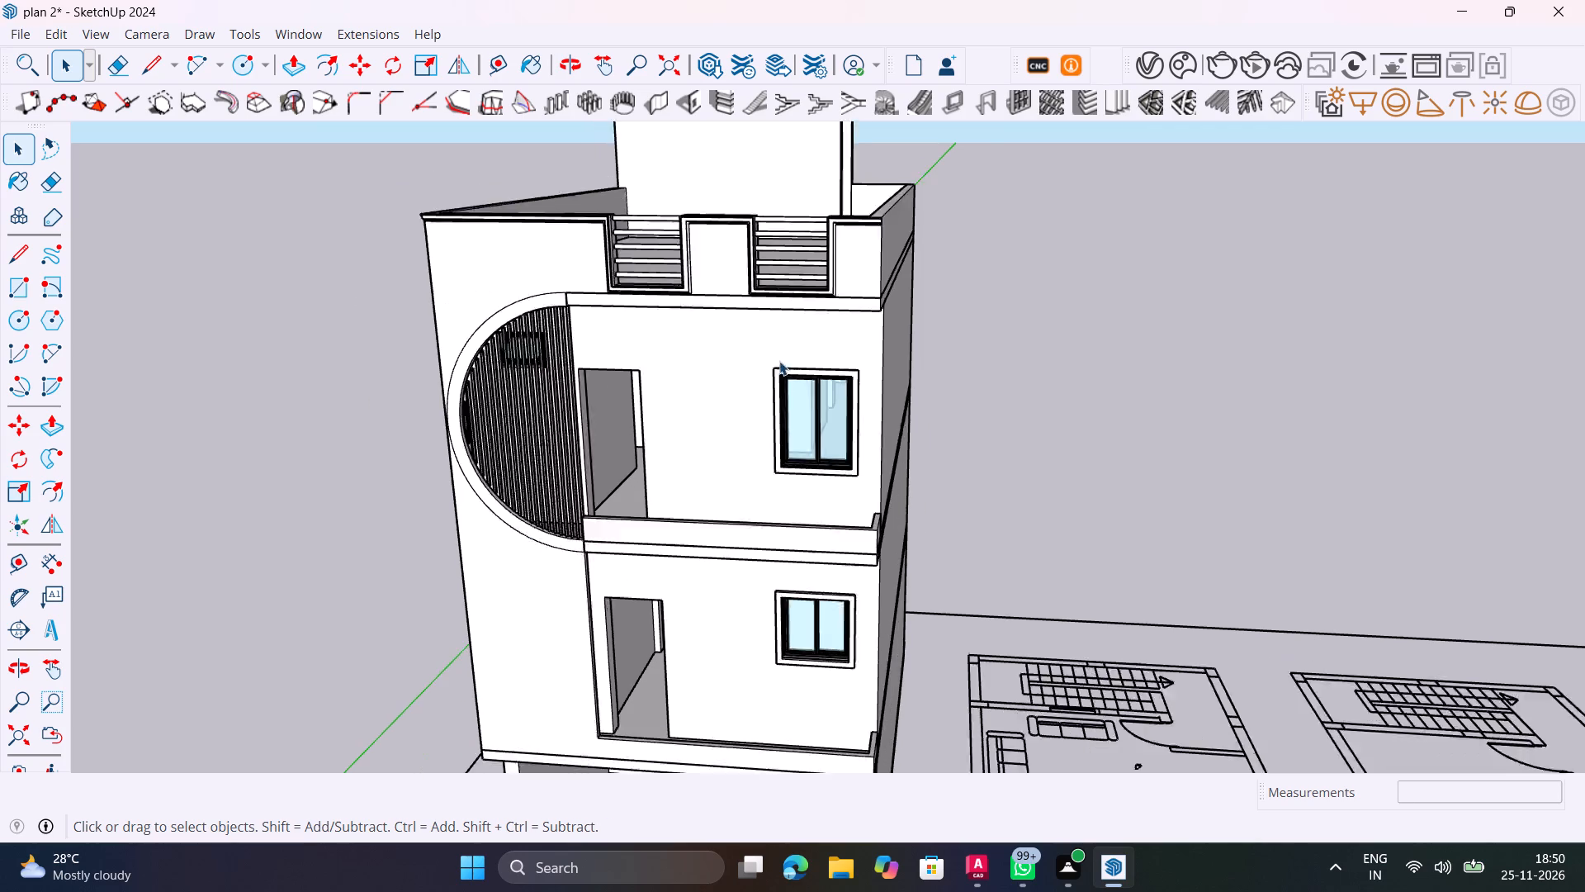
scroll(779, 361, down, 1)
scroll(742, 259, up, 11)
scroll(722, 249, down, 6)
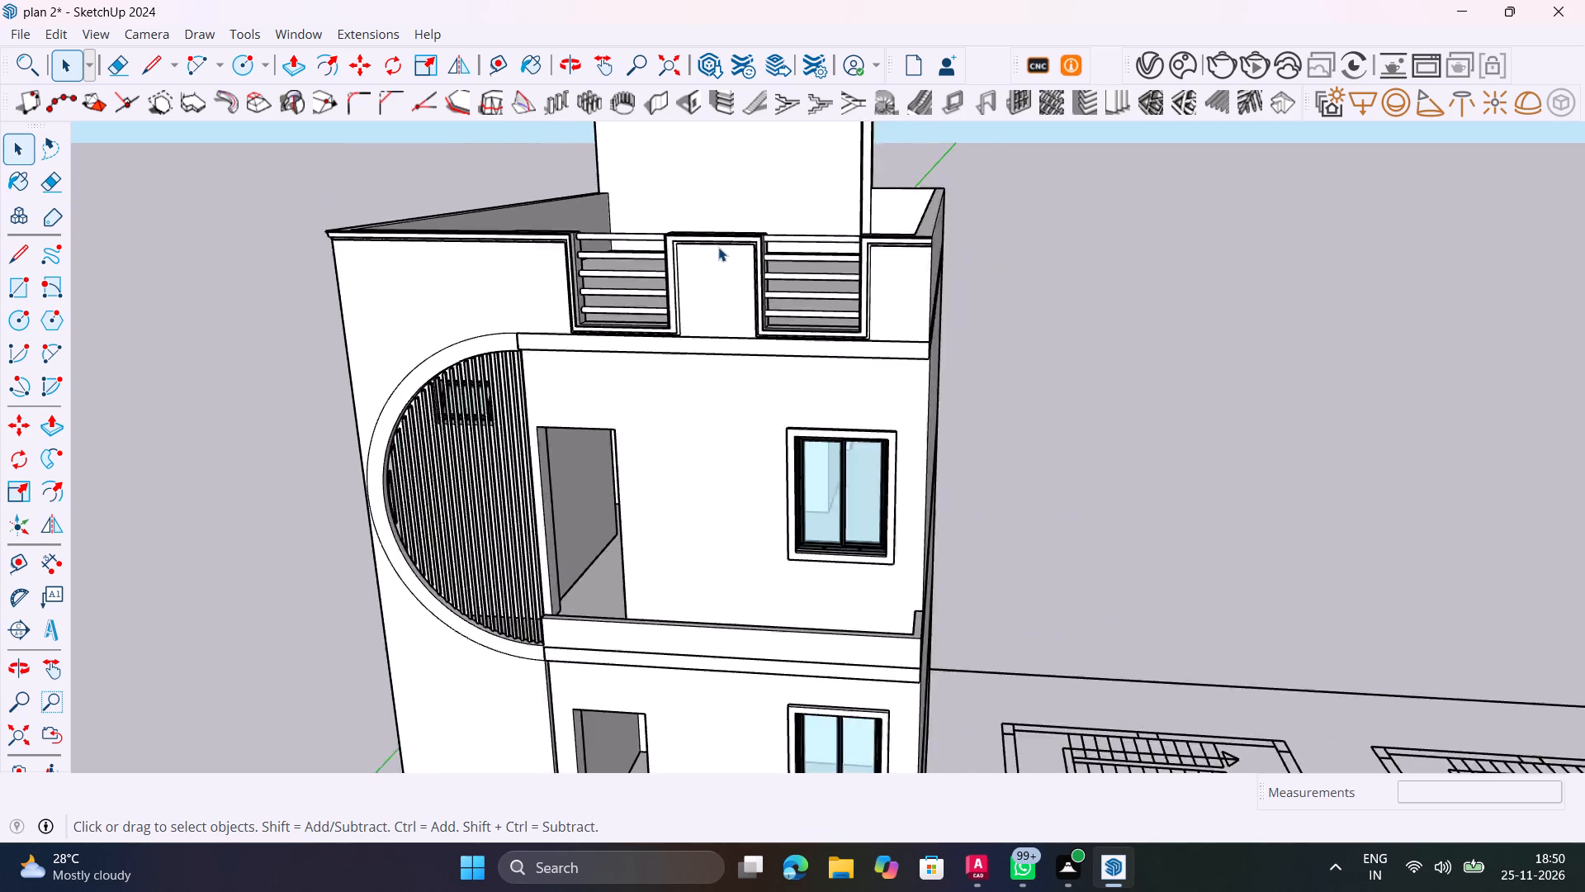
scroll(718, 247, down, 5)
scroll(576, 537, up, 6)
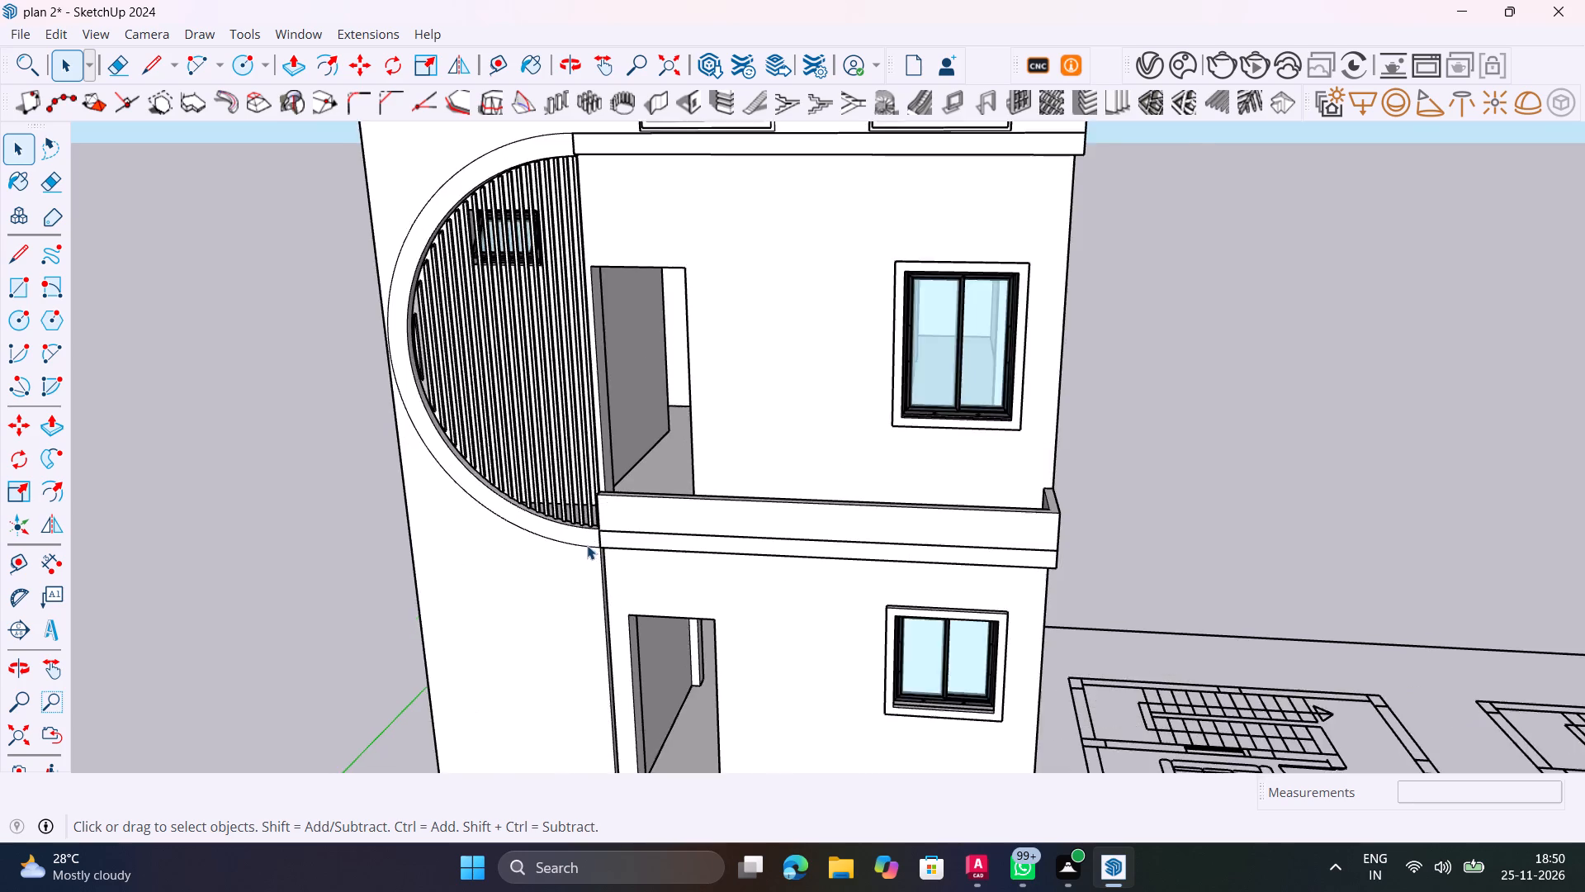
scroll(587, 545, up, 4)
Check the extents of the arch band and the front wall with its connected geometry by selecting them in turn, leaving nothing selected.
click(565, 521)
scroll(565, 522, down, 6)
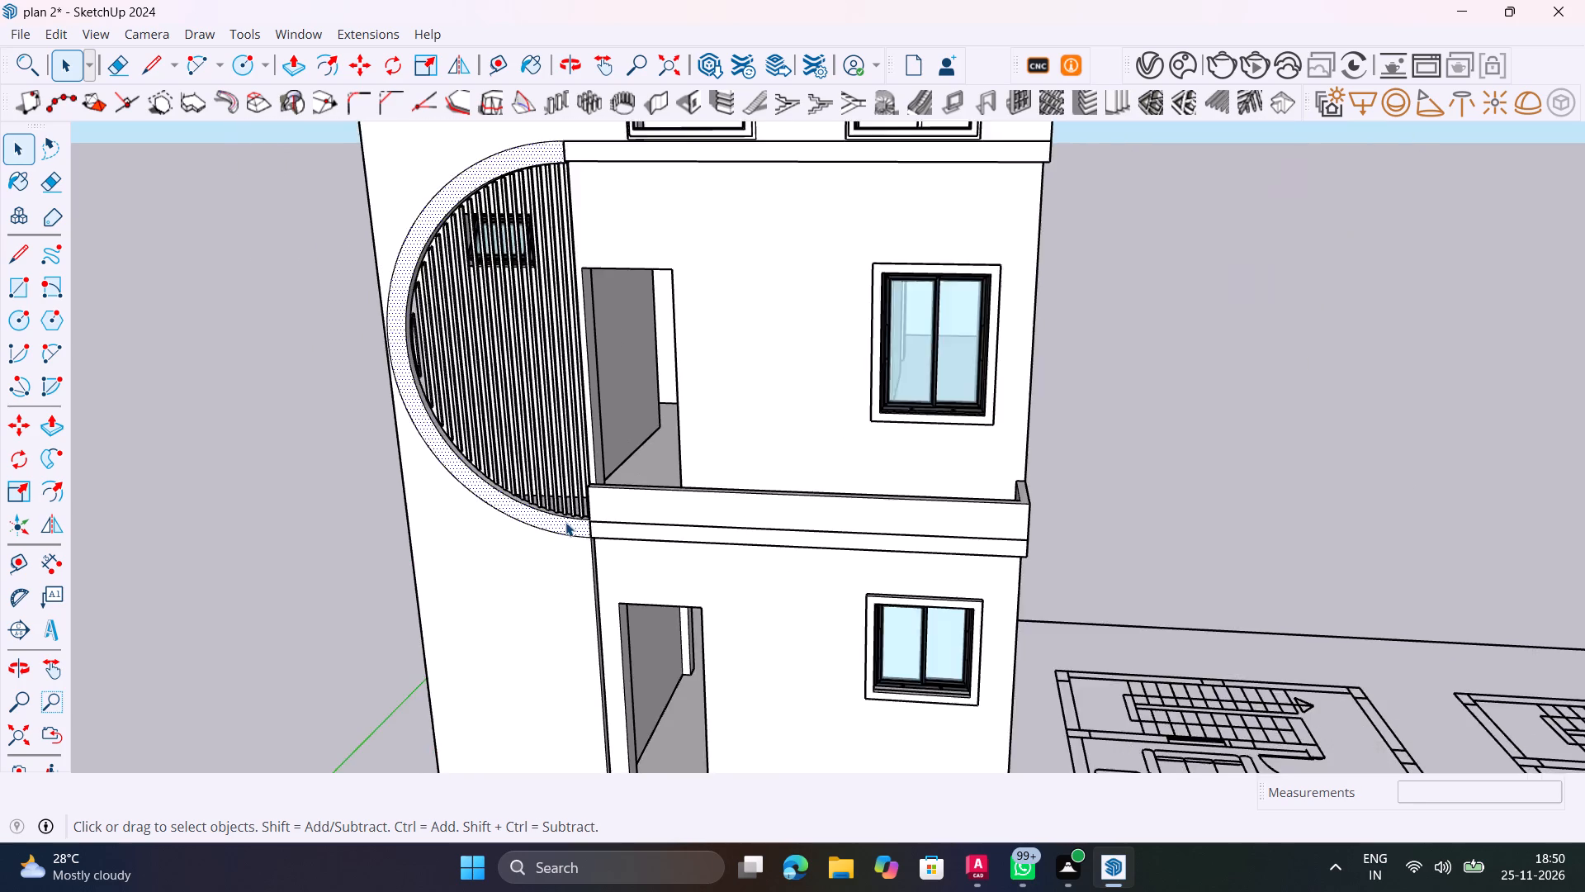
scroll(565, 522, down, 3)
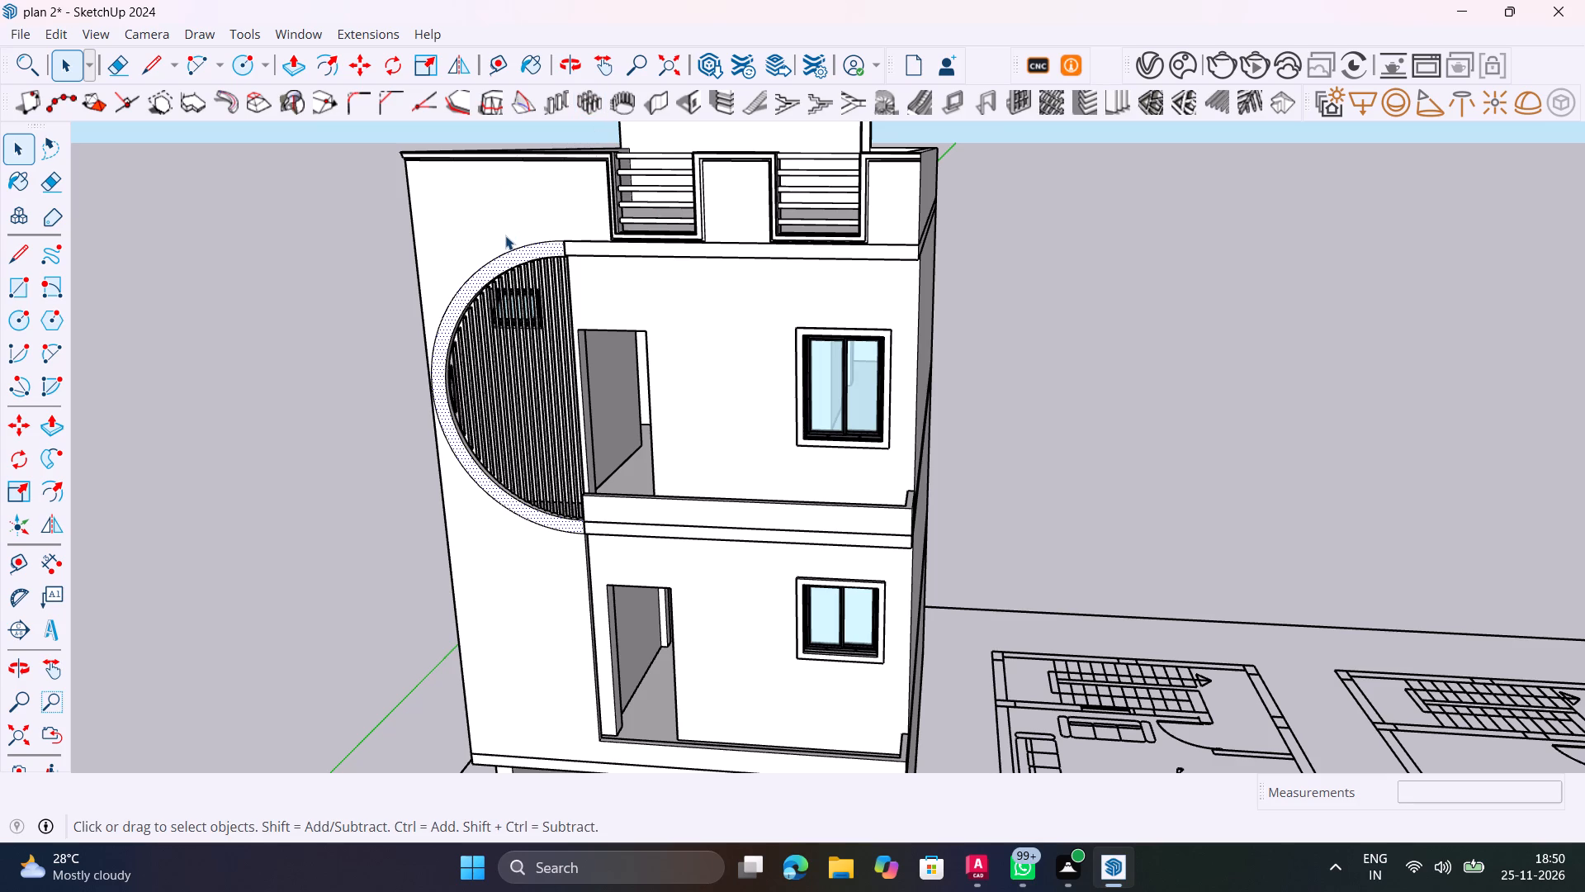
triple_click(537, 624)
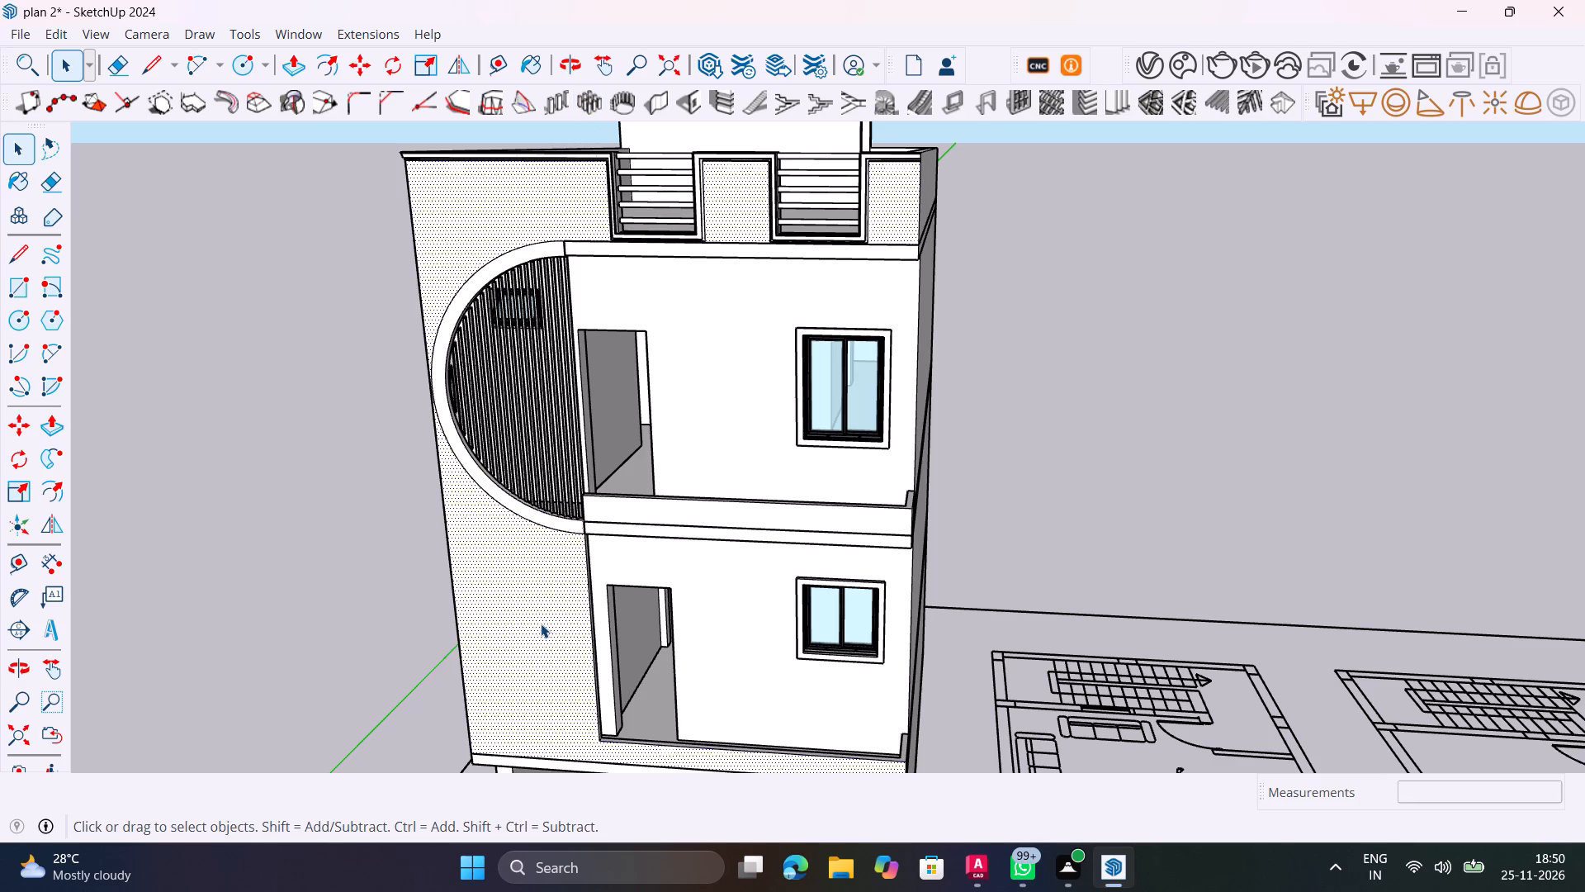
click(542, 623)
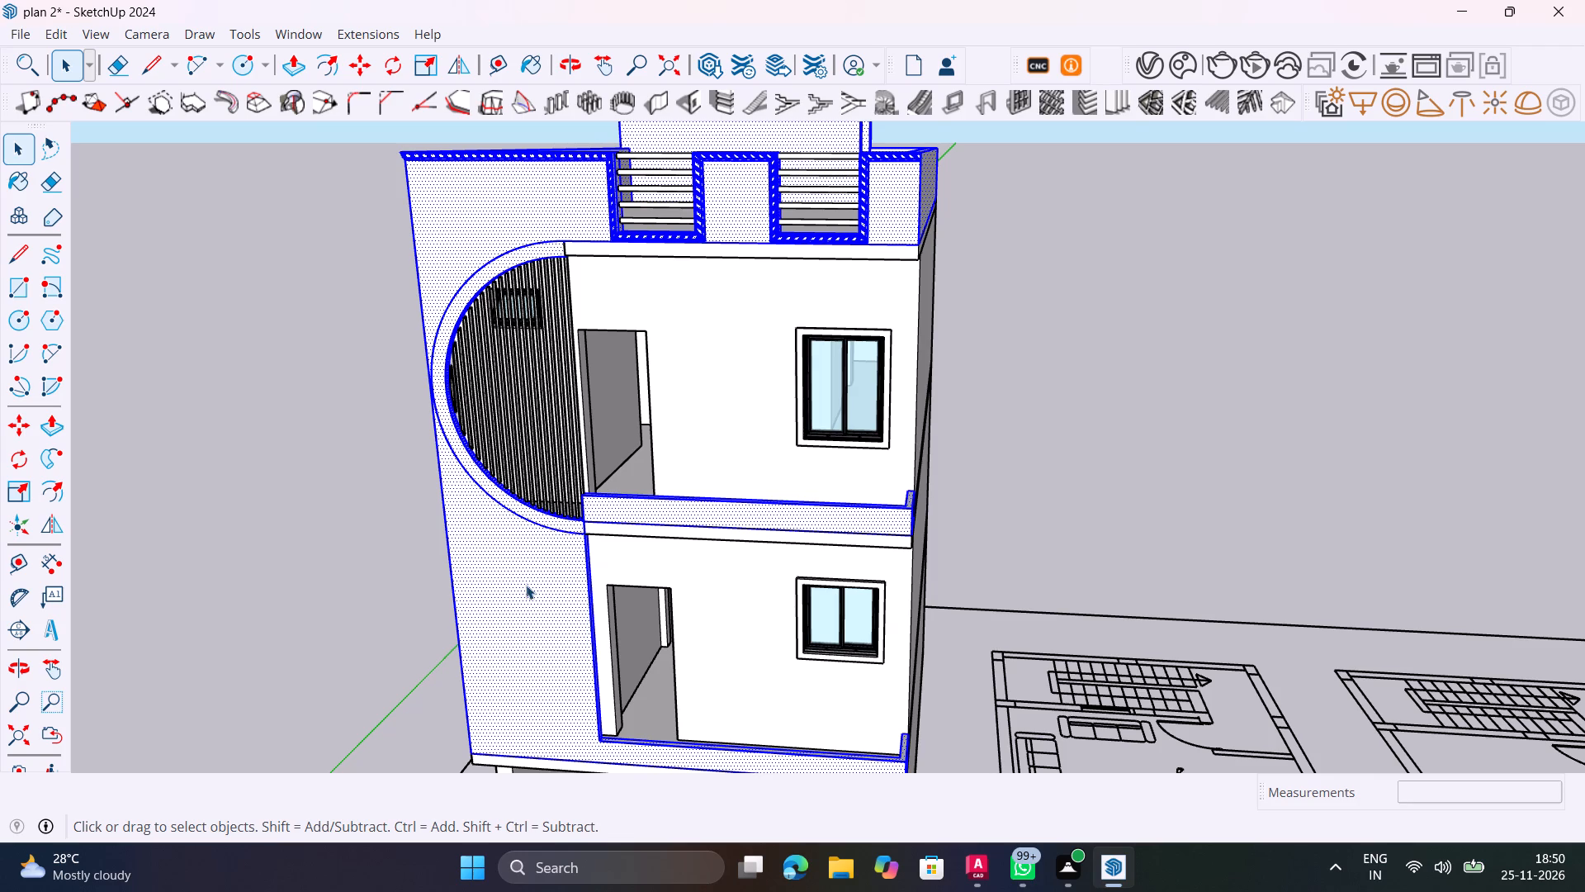
scroll(524, 580, down, 9)
scroll(521, 546, up, 3)
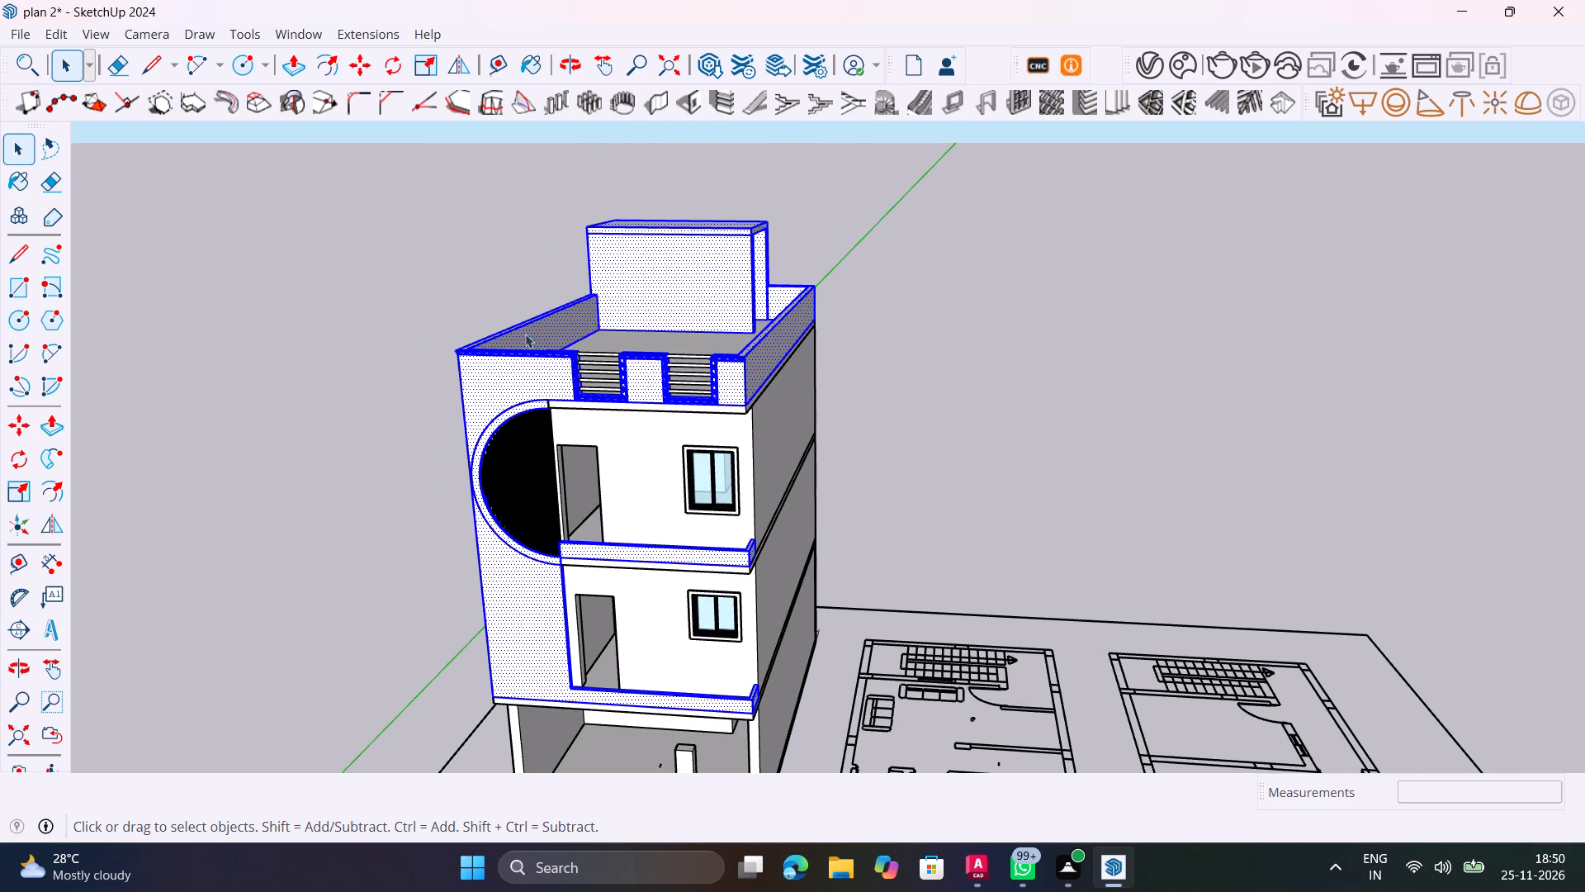
click(348, 382)
scroll(528, 461, up, 6)
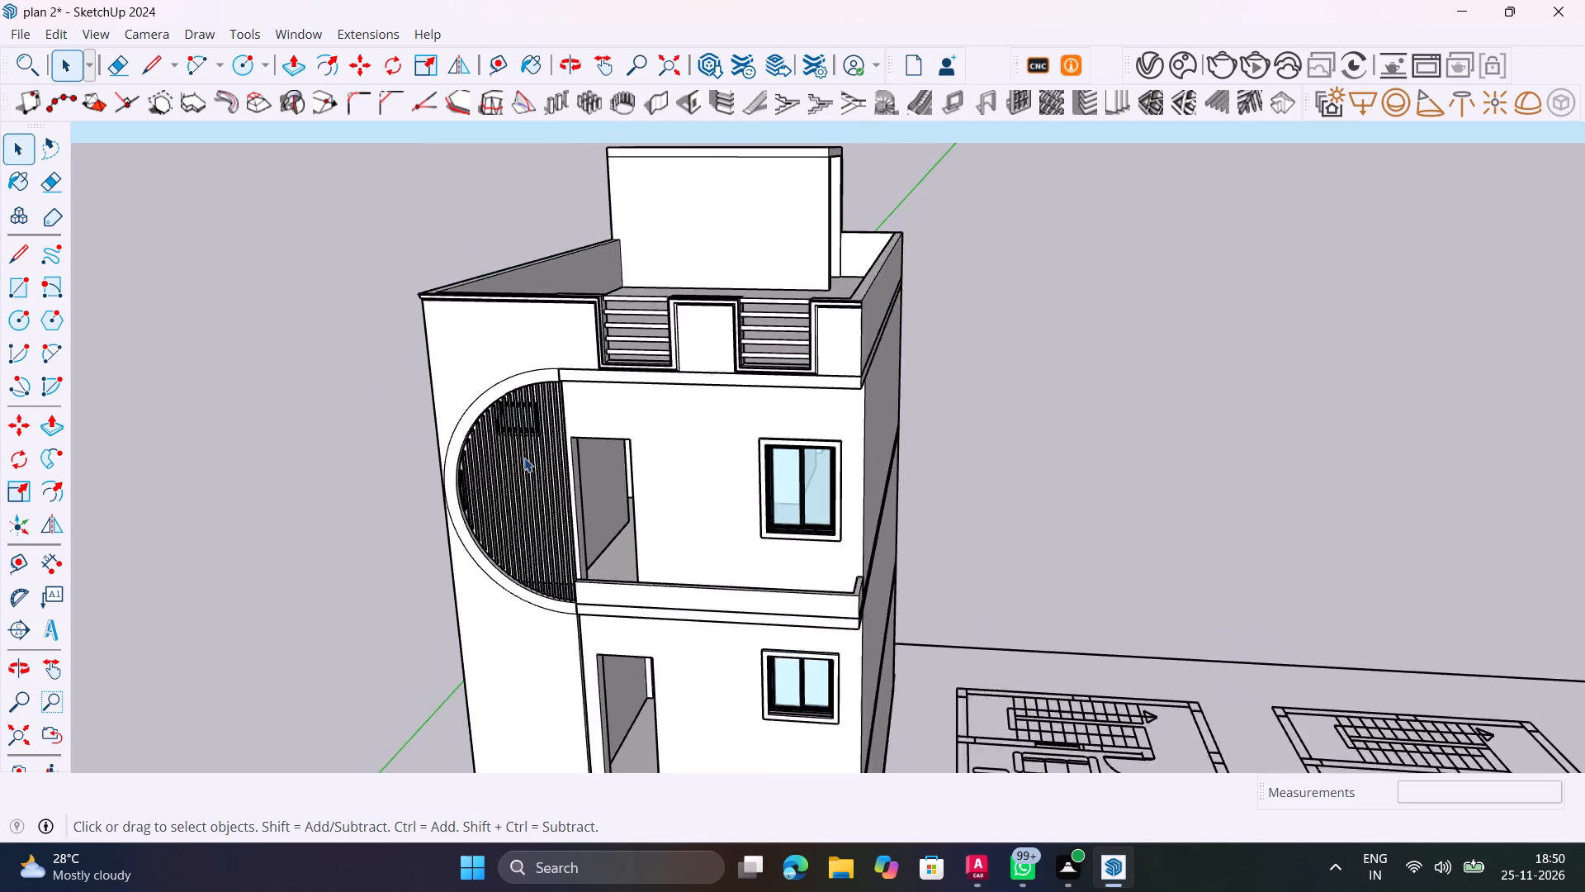
scroll(524, 458, up, 4)
scroll(508, 401, down, 9)
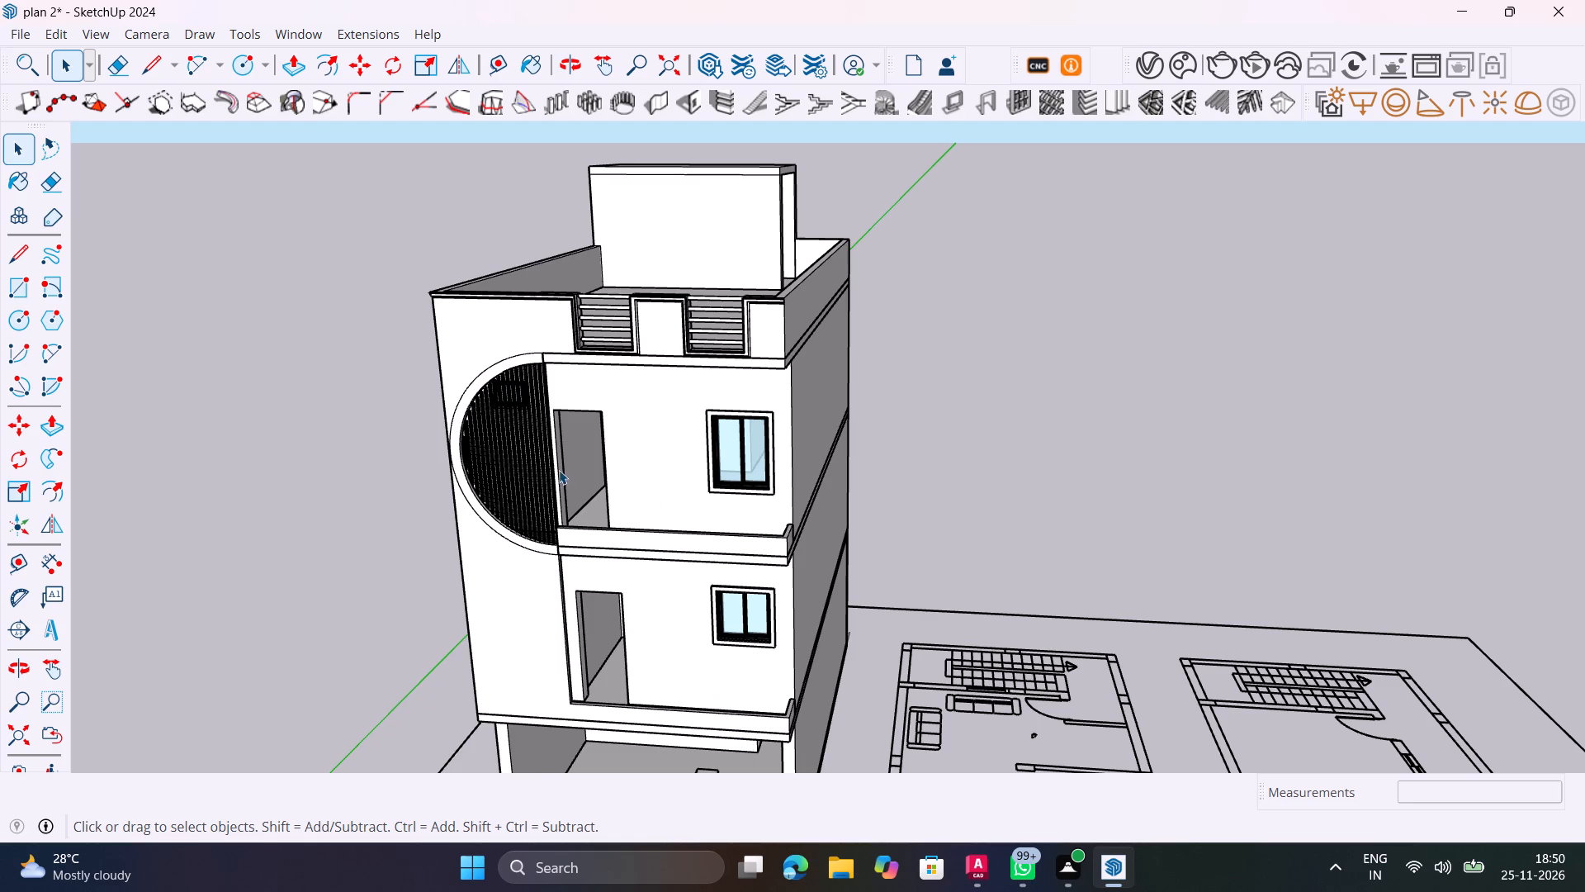
scroll(559, 470, up, 6)
scroll(558, 441, down, 8)
middle_drag(739, 680, 736, 713)
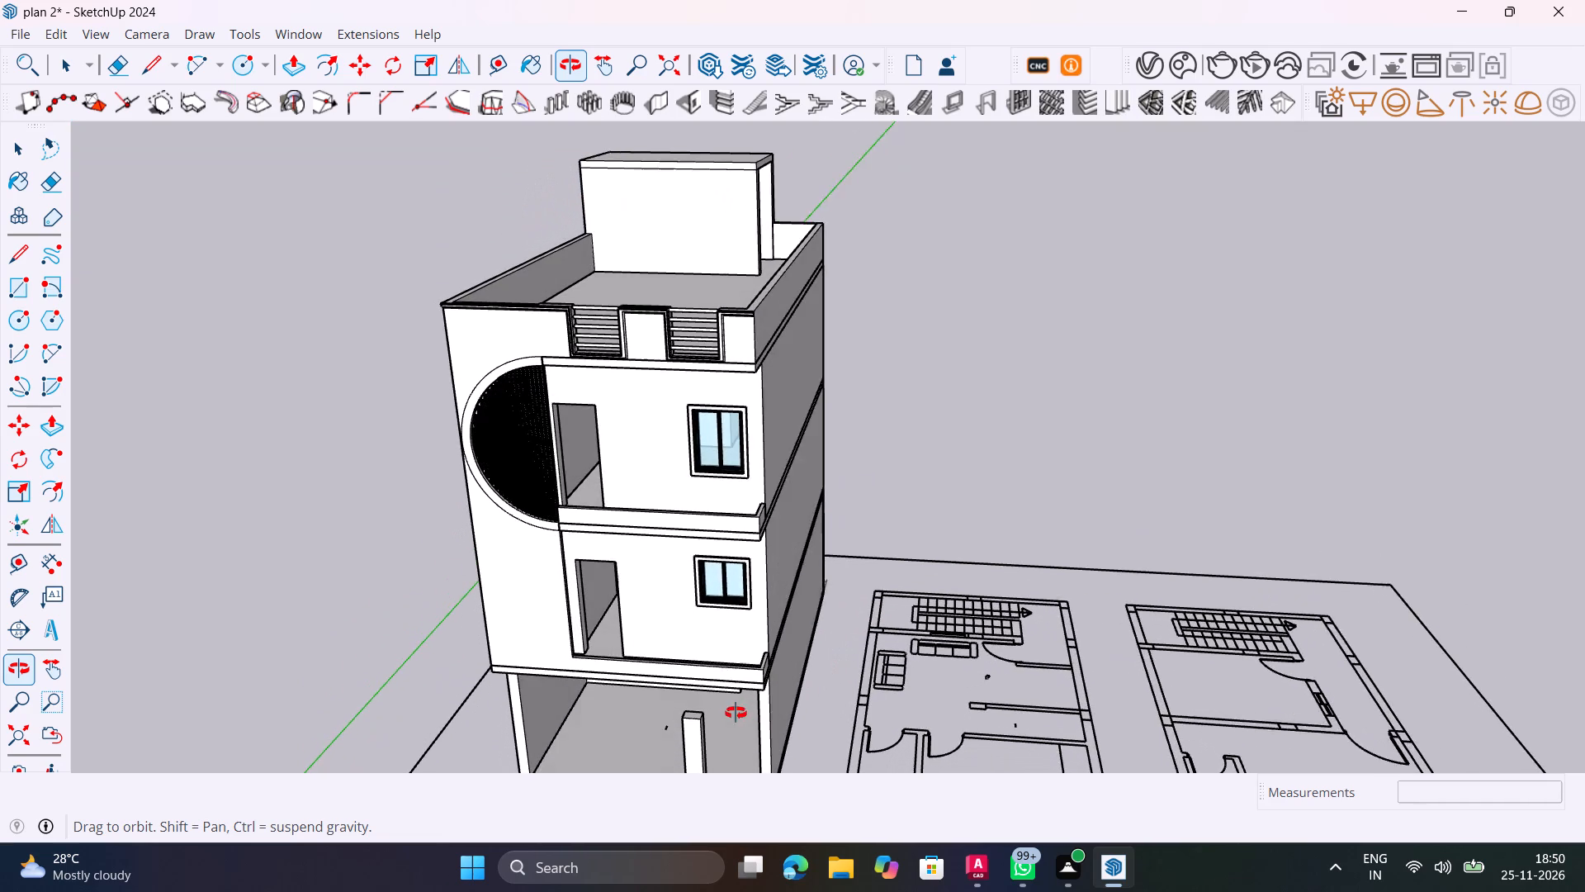
middle_drag(736, 713, 729, 713)
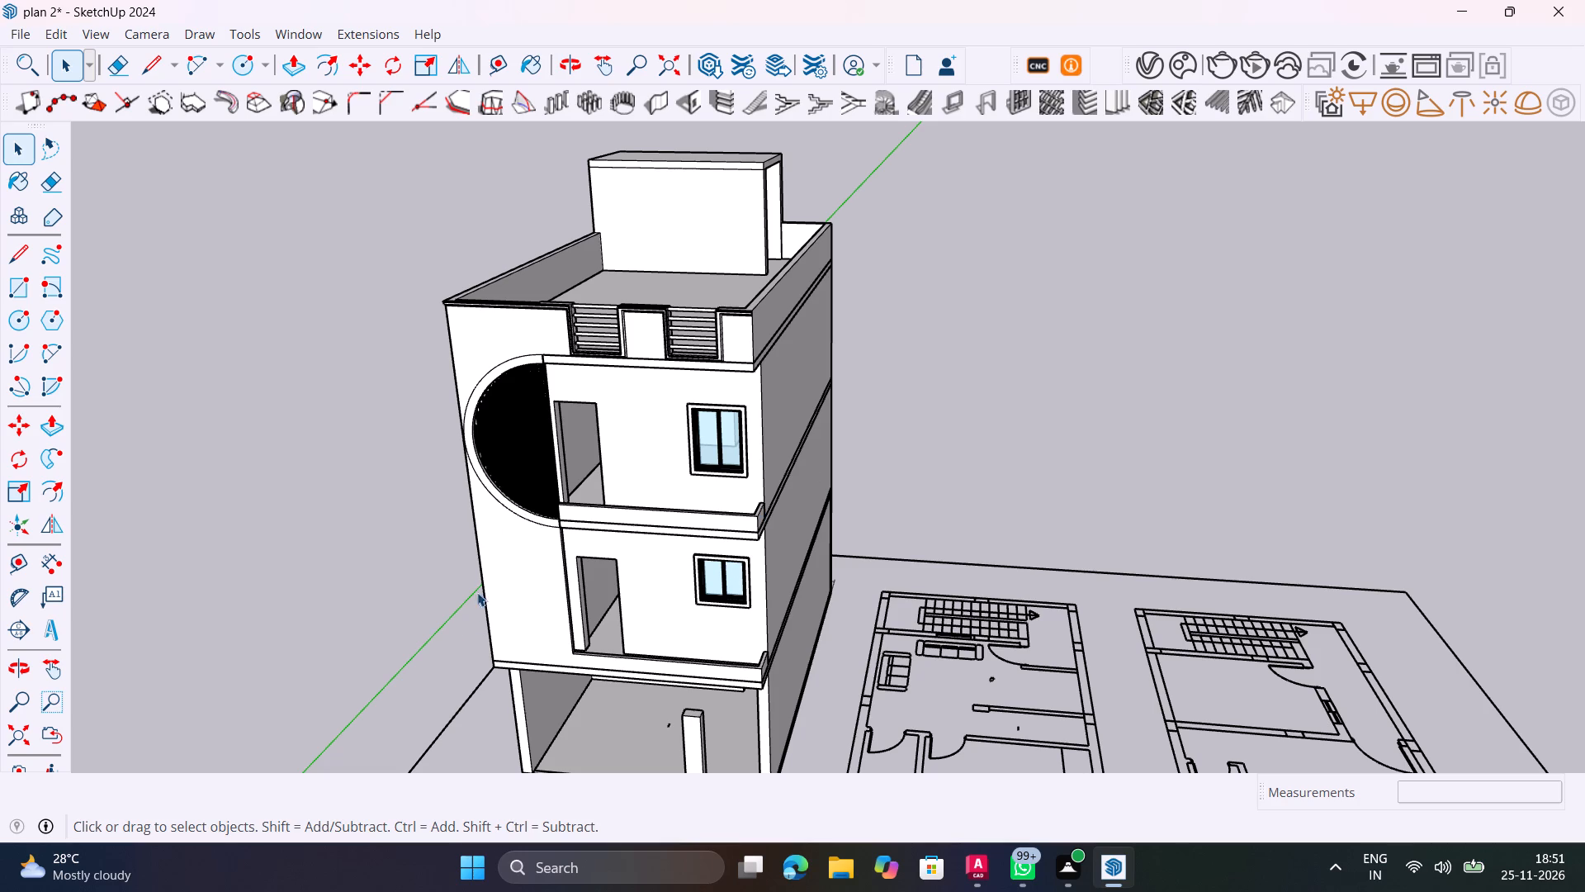
double_click(509, 568)
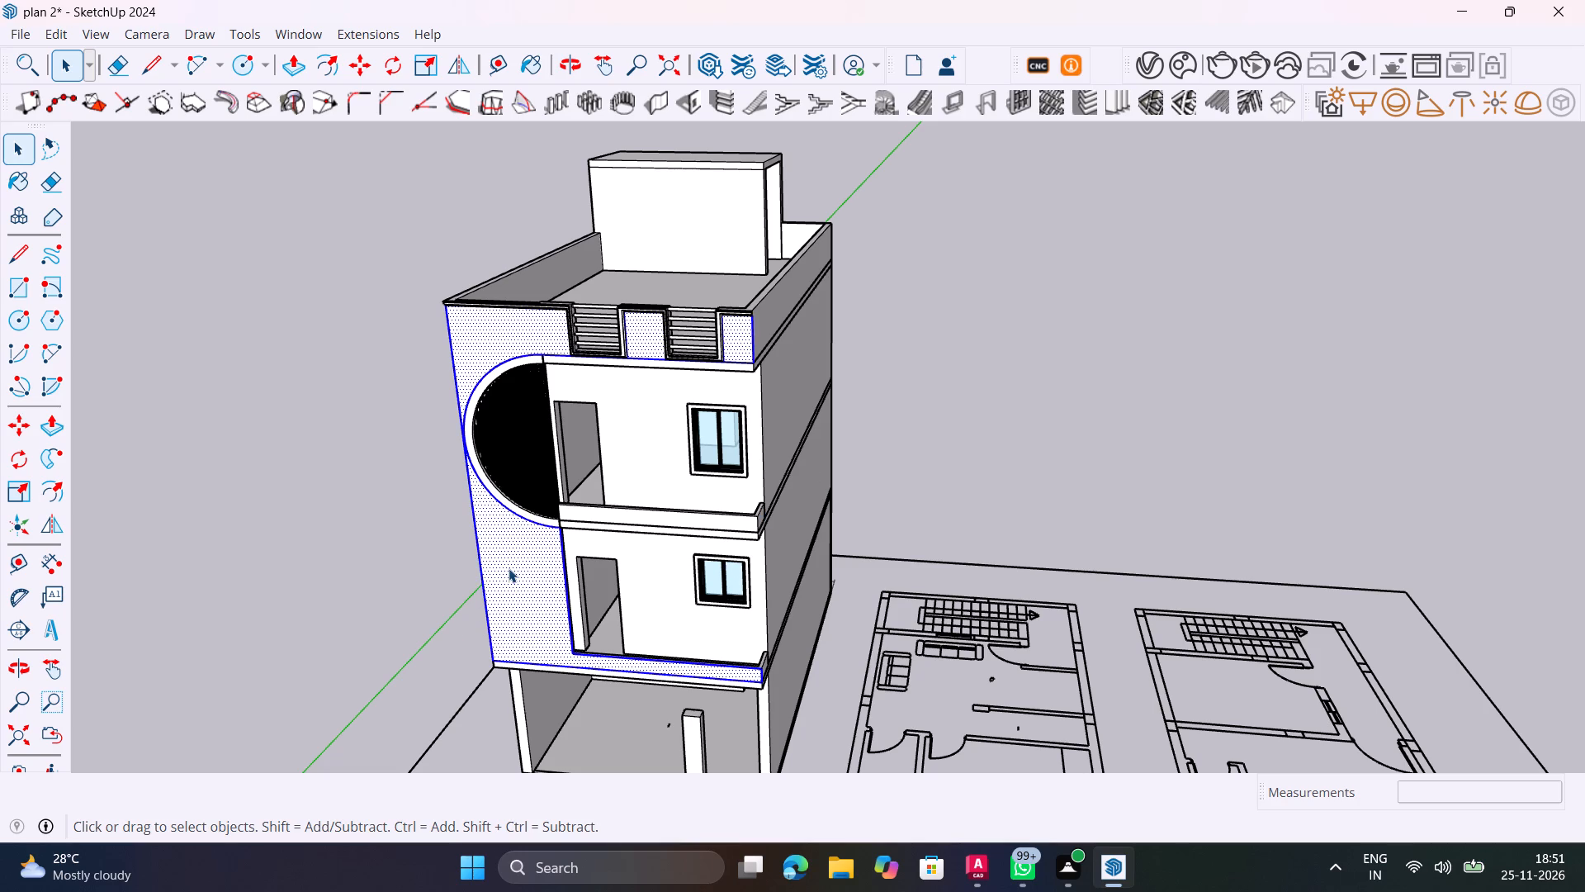
click(352, 677)
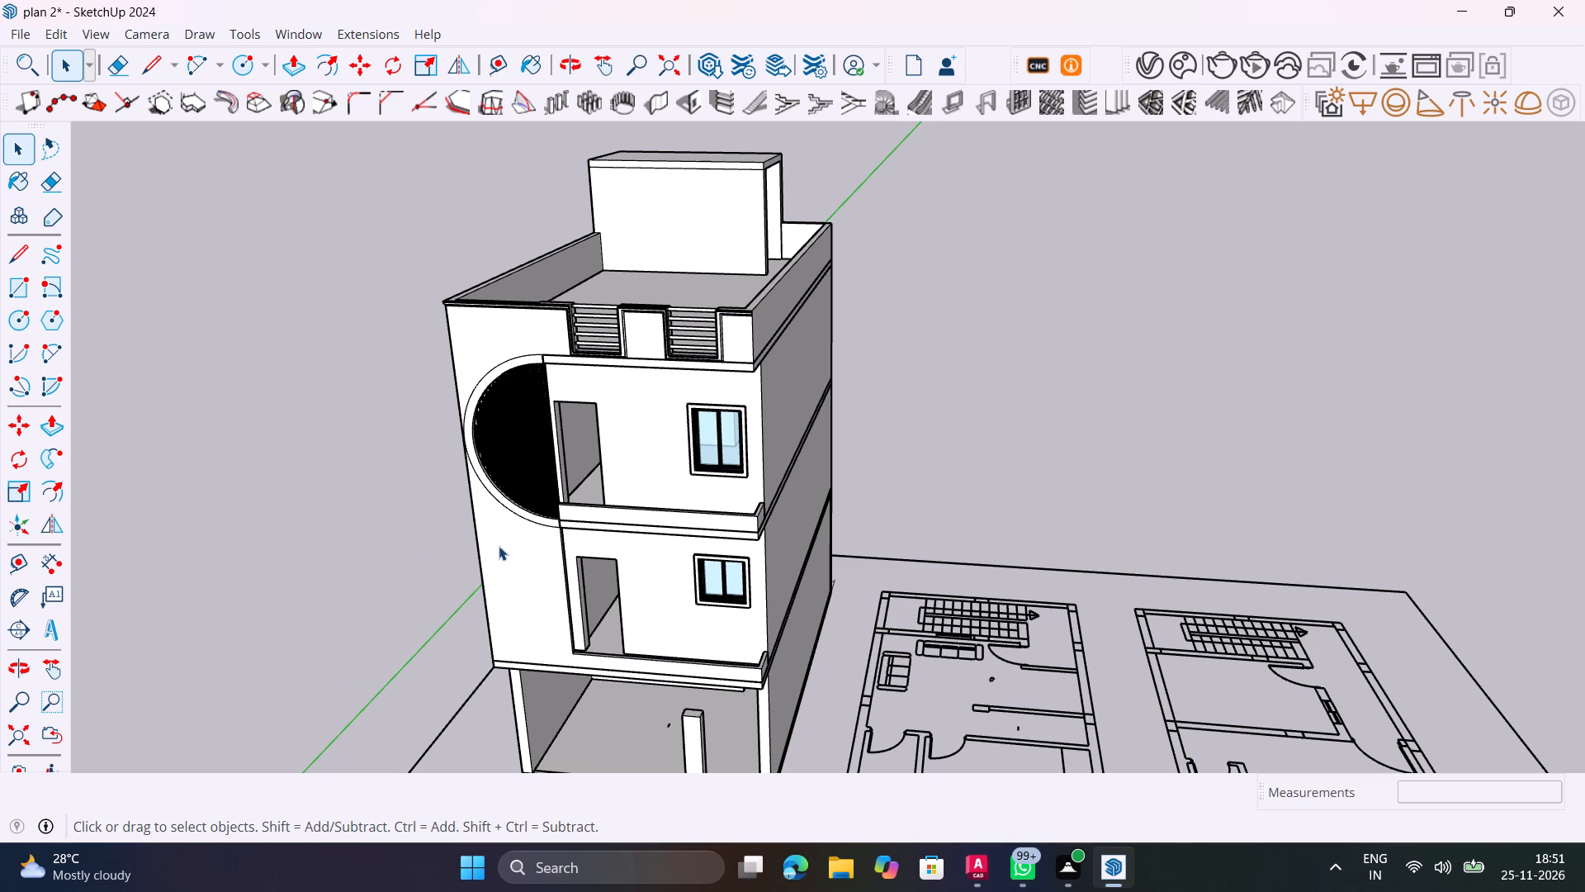
Examine the front facade's balconies, door openings and windows together with the adjoining side wall.
ctrl+scroll(499, 546, up, 7)
ctrl+scroll(499, 546, down, 2)
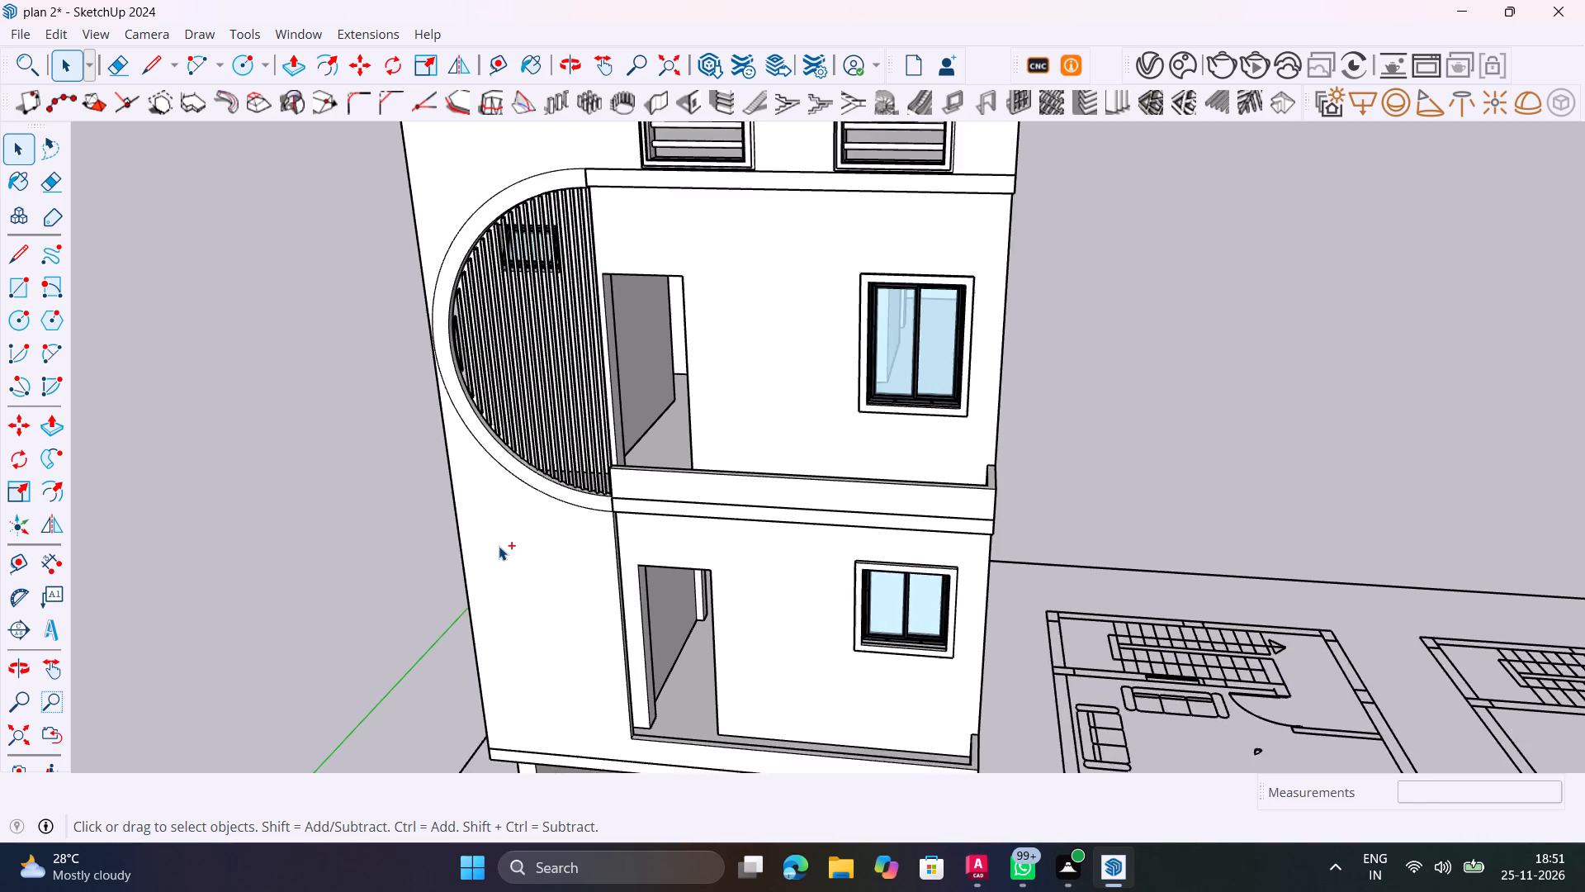
ctrl+scroll(499, 546, down, 6)
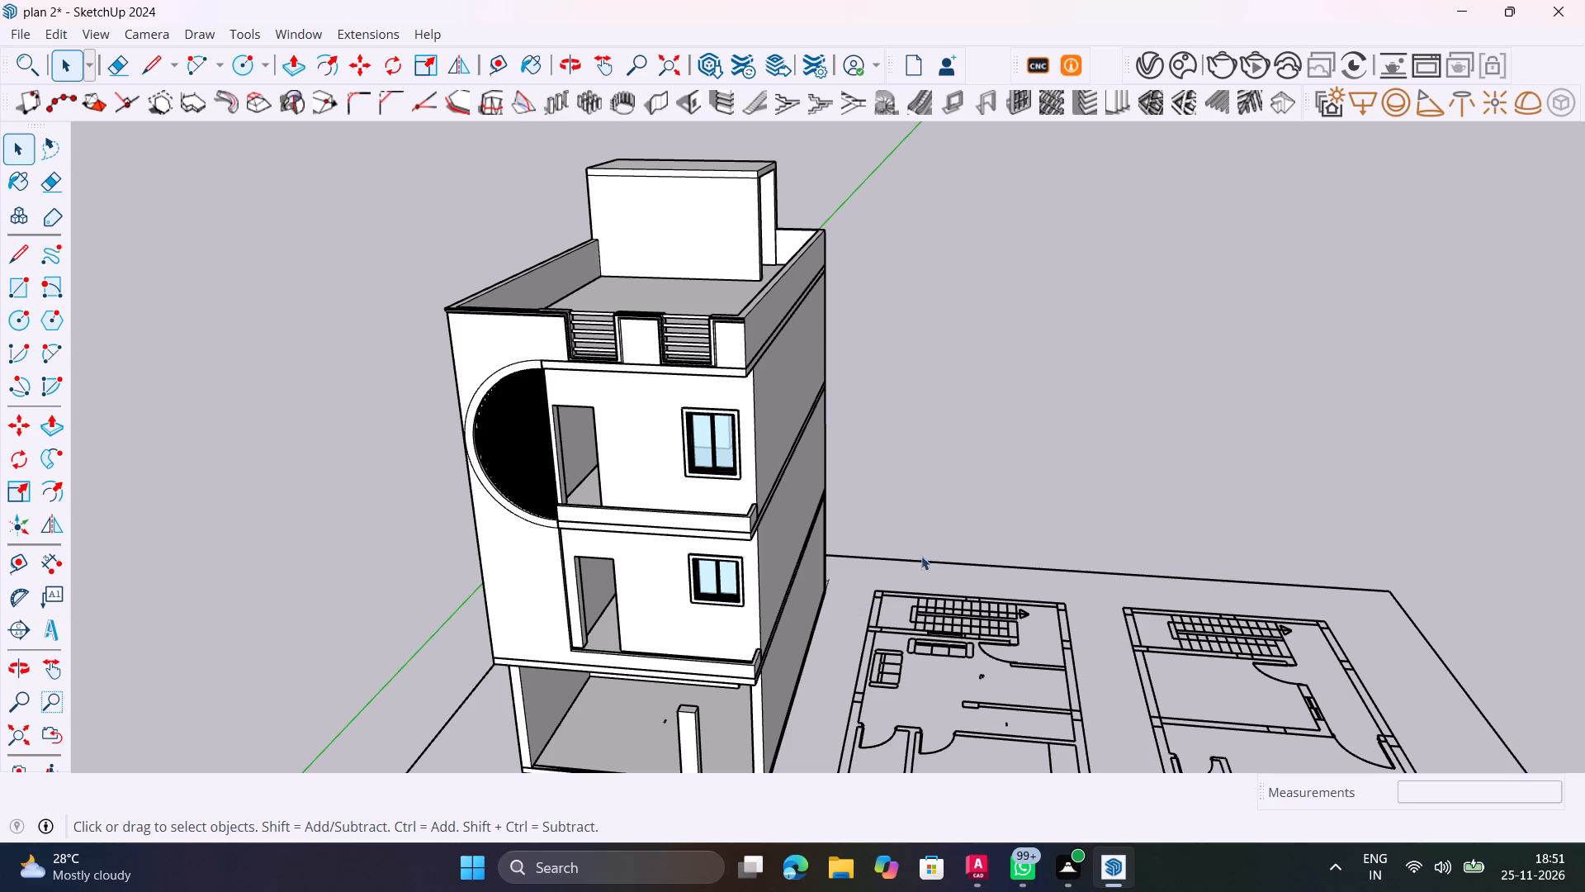
scroll(812, 572, up, 4)
middle_drag(682, 578, 405, 495)
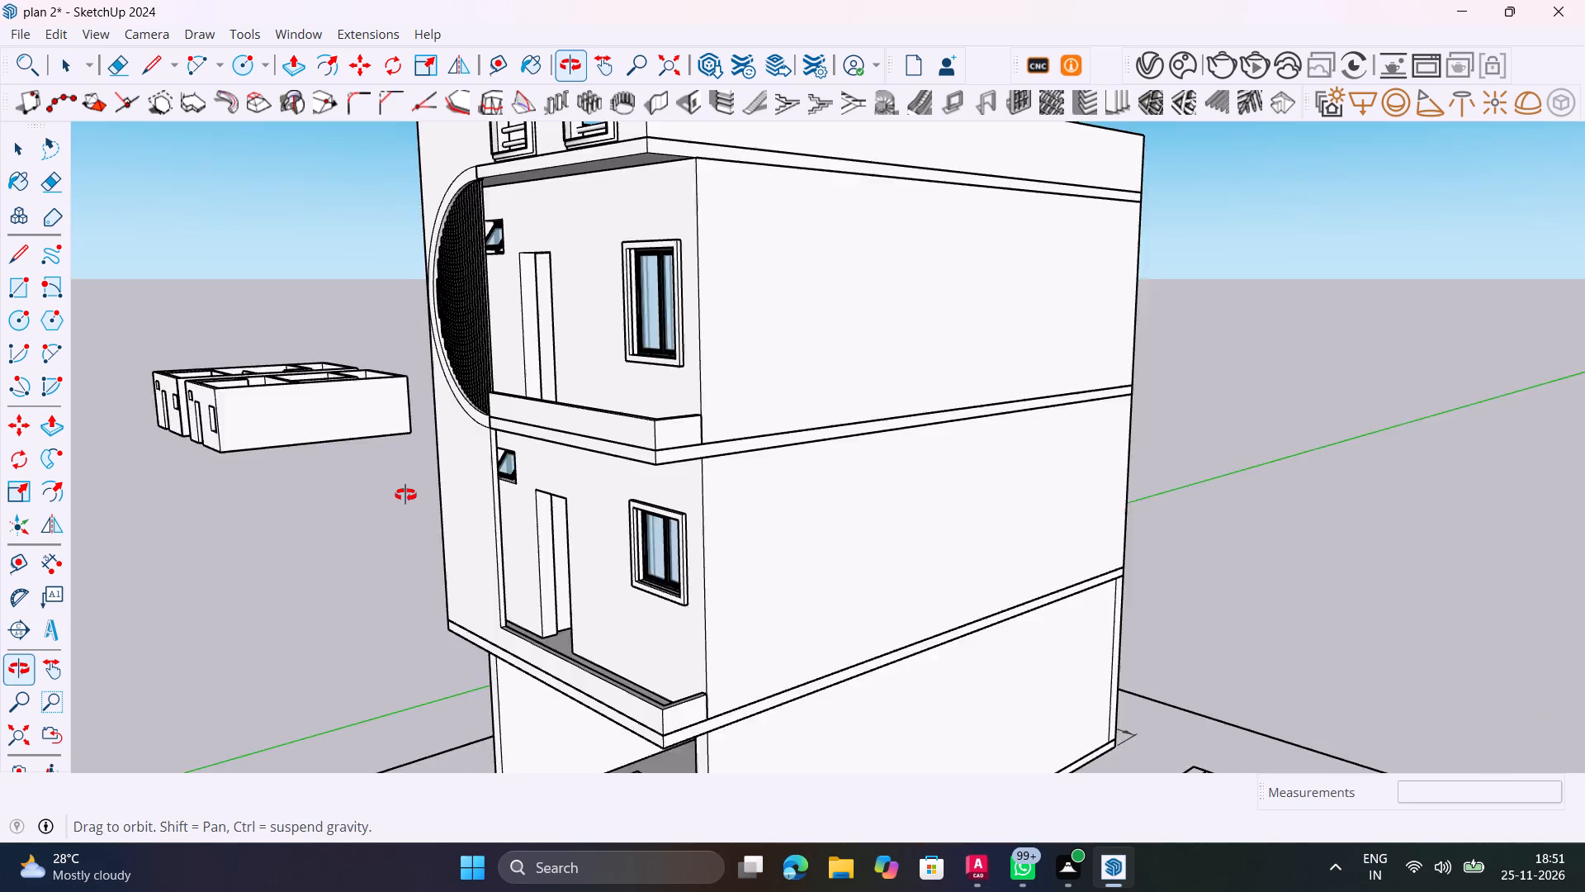
middle_drag(405, 495, 641, 505)
scroll(646, 506, down, 3)
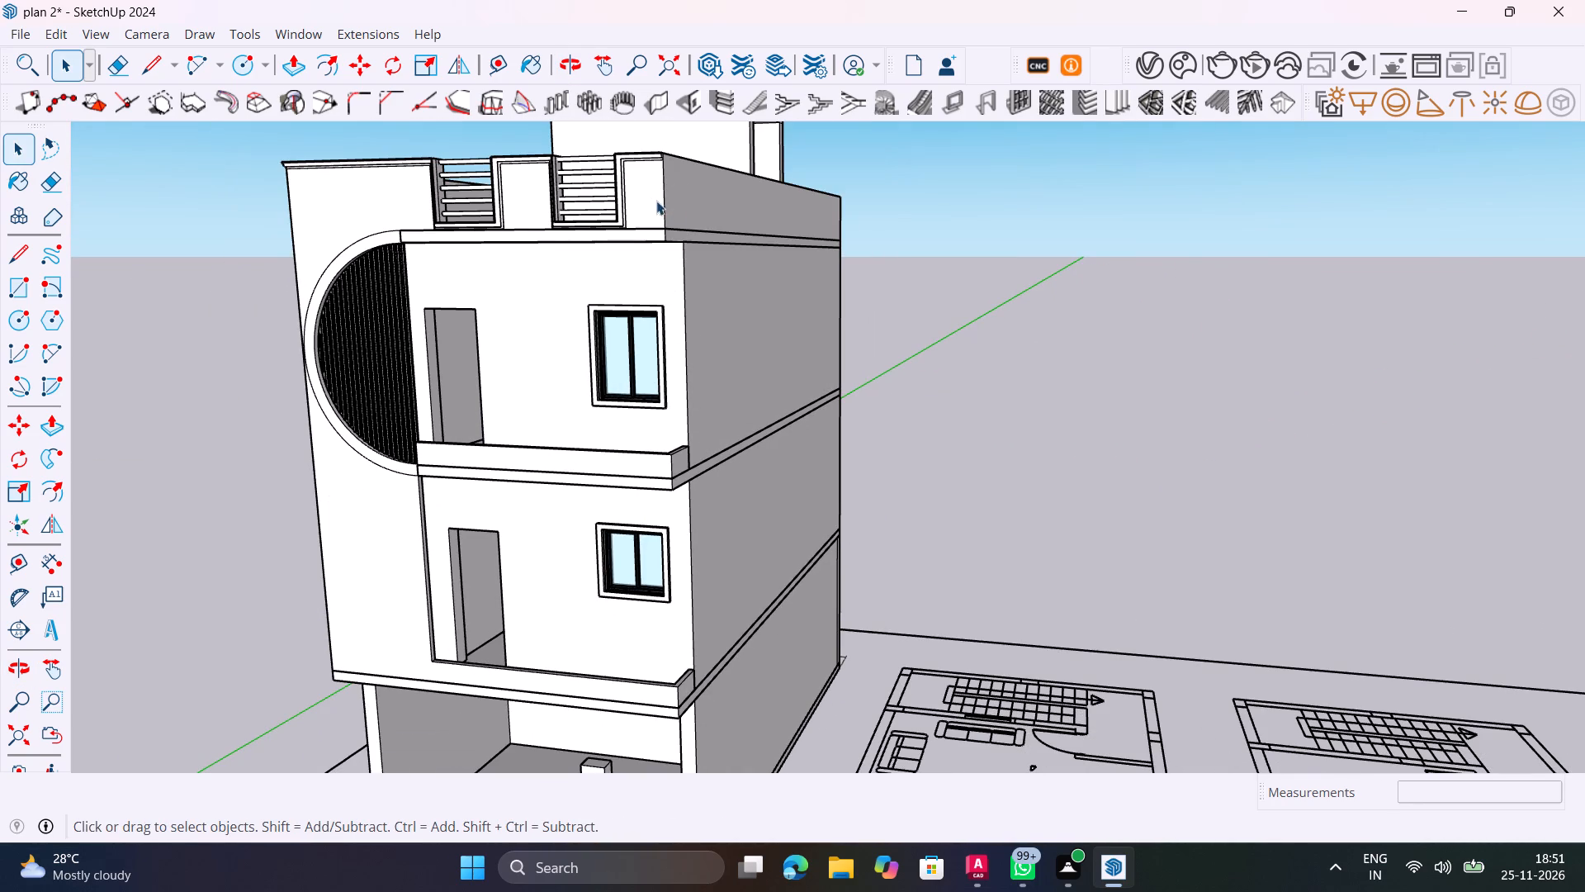
Inspect the roof parapet's railings, crown moulding and corner ends up close from several angles.
shift+middle_drag(633, 173, 668, 393)
scroll(668, 394, up, 12)
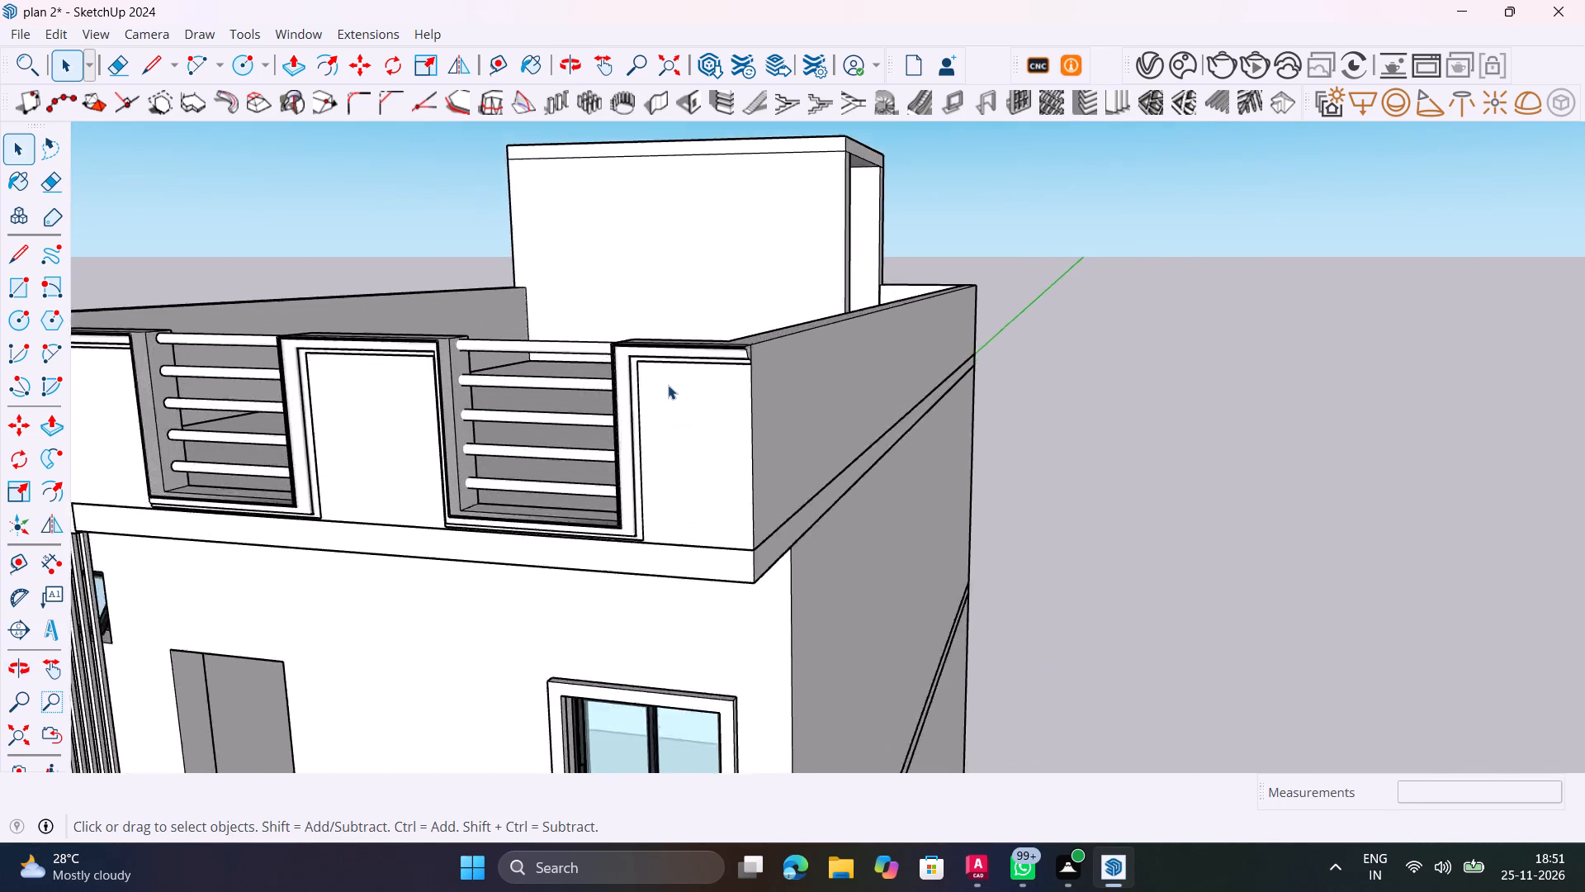
scroll(668, 385, up, 2)
middle_drag(660, 382, 457, 318)
scroll(500, 348, up, 3)
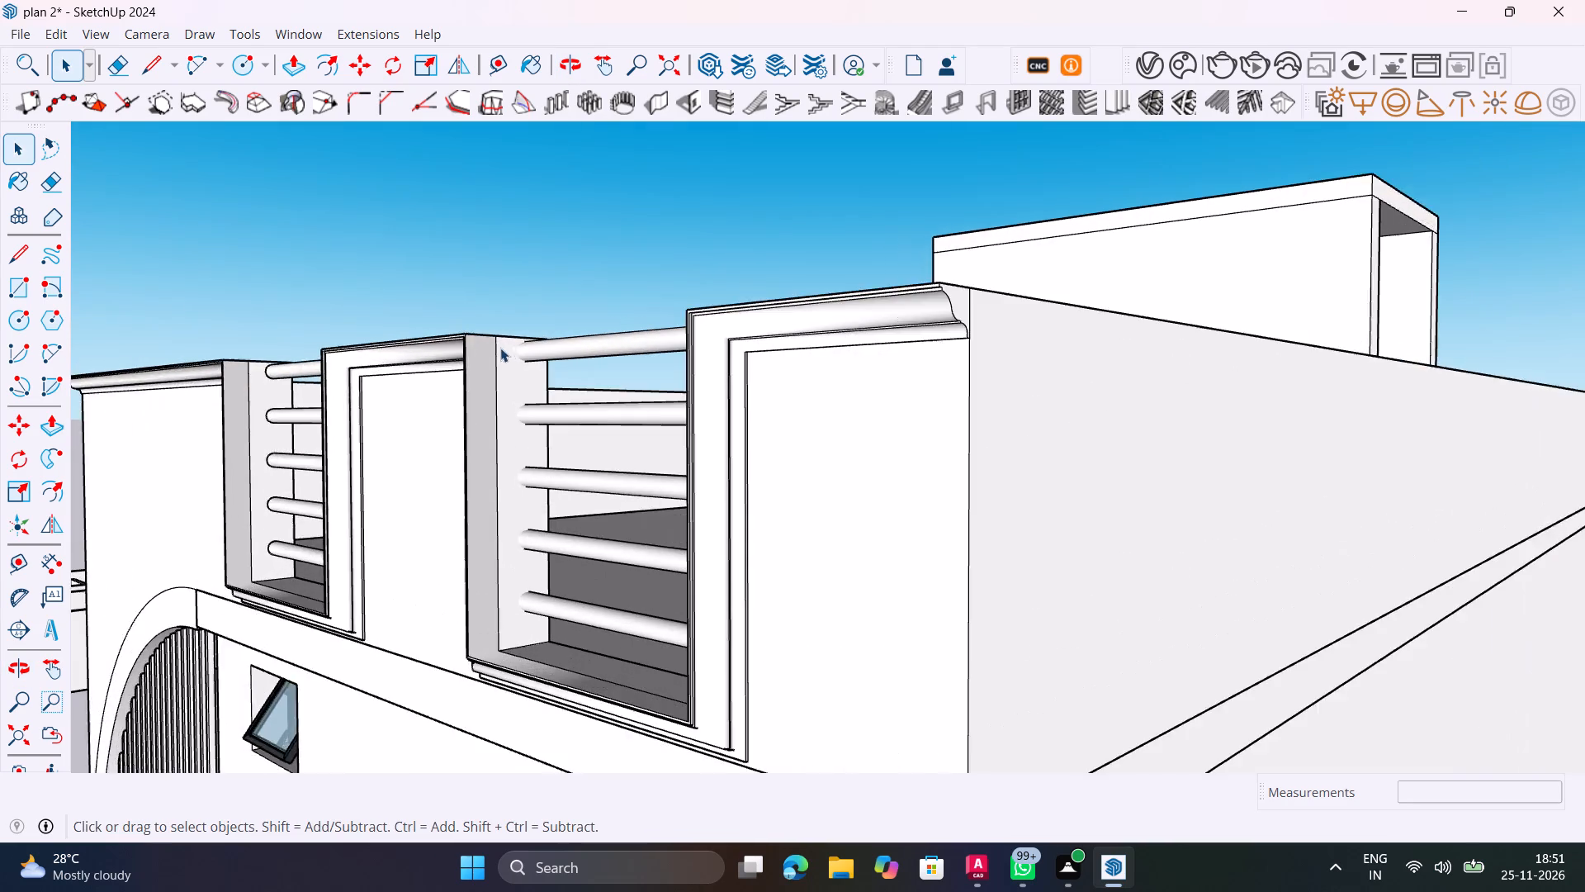
scroll(500, 348, up, 5)
middle_drag(457, 395, 726, 358)
scroll(728, 358, down, 4)
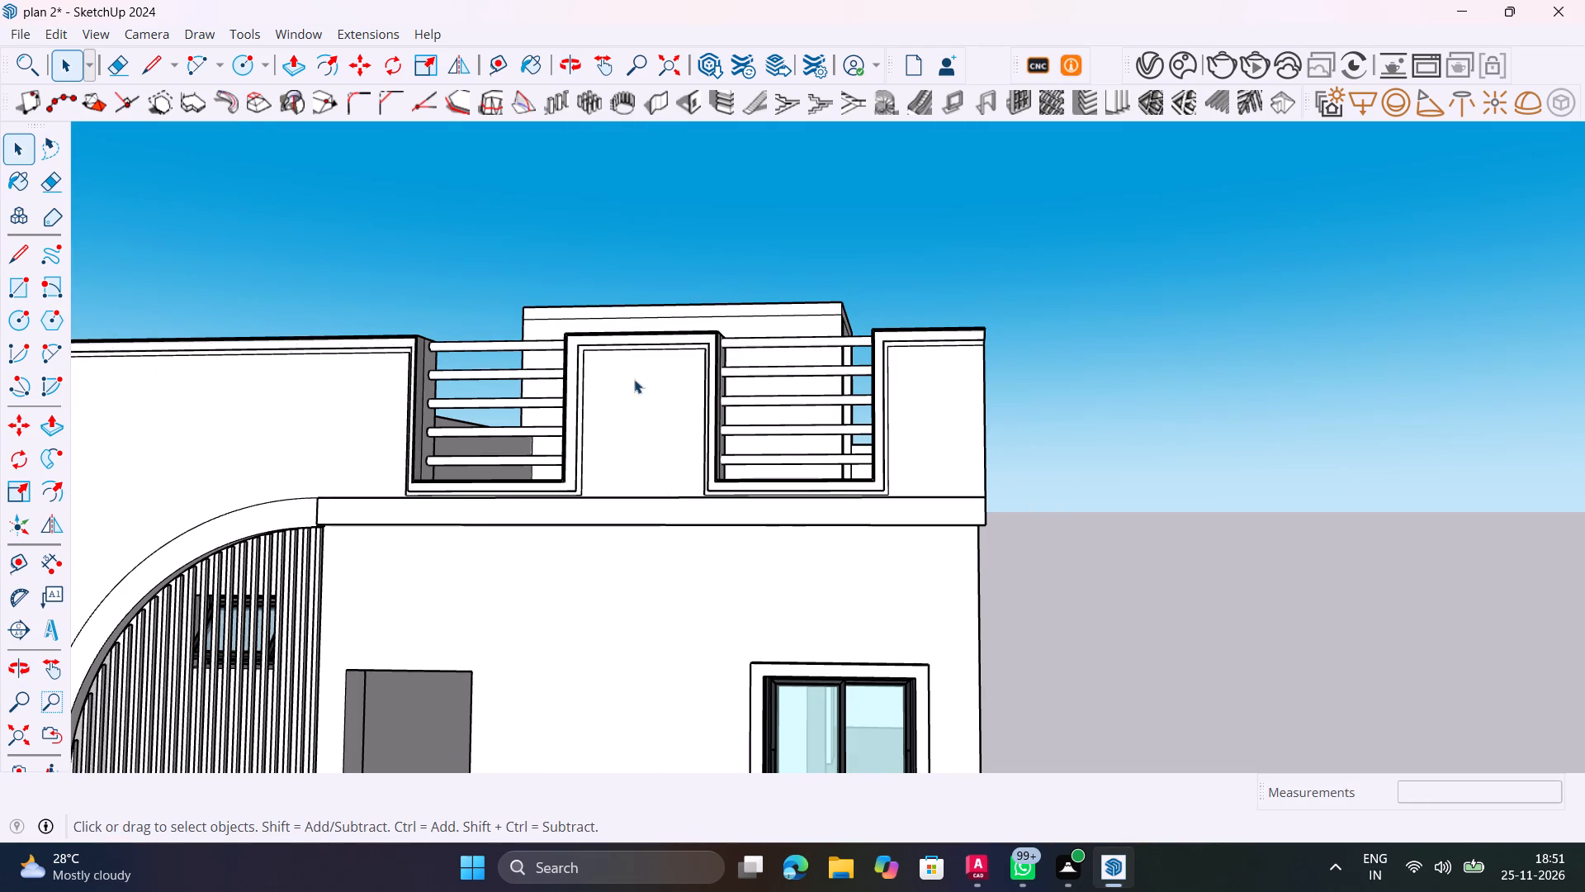
middle_drag(646, 392, 708, 530)
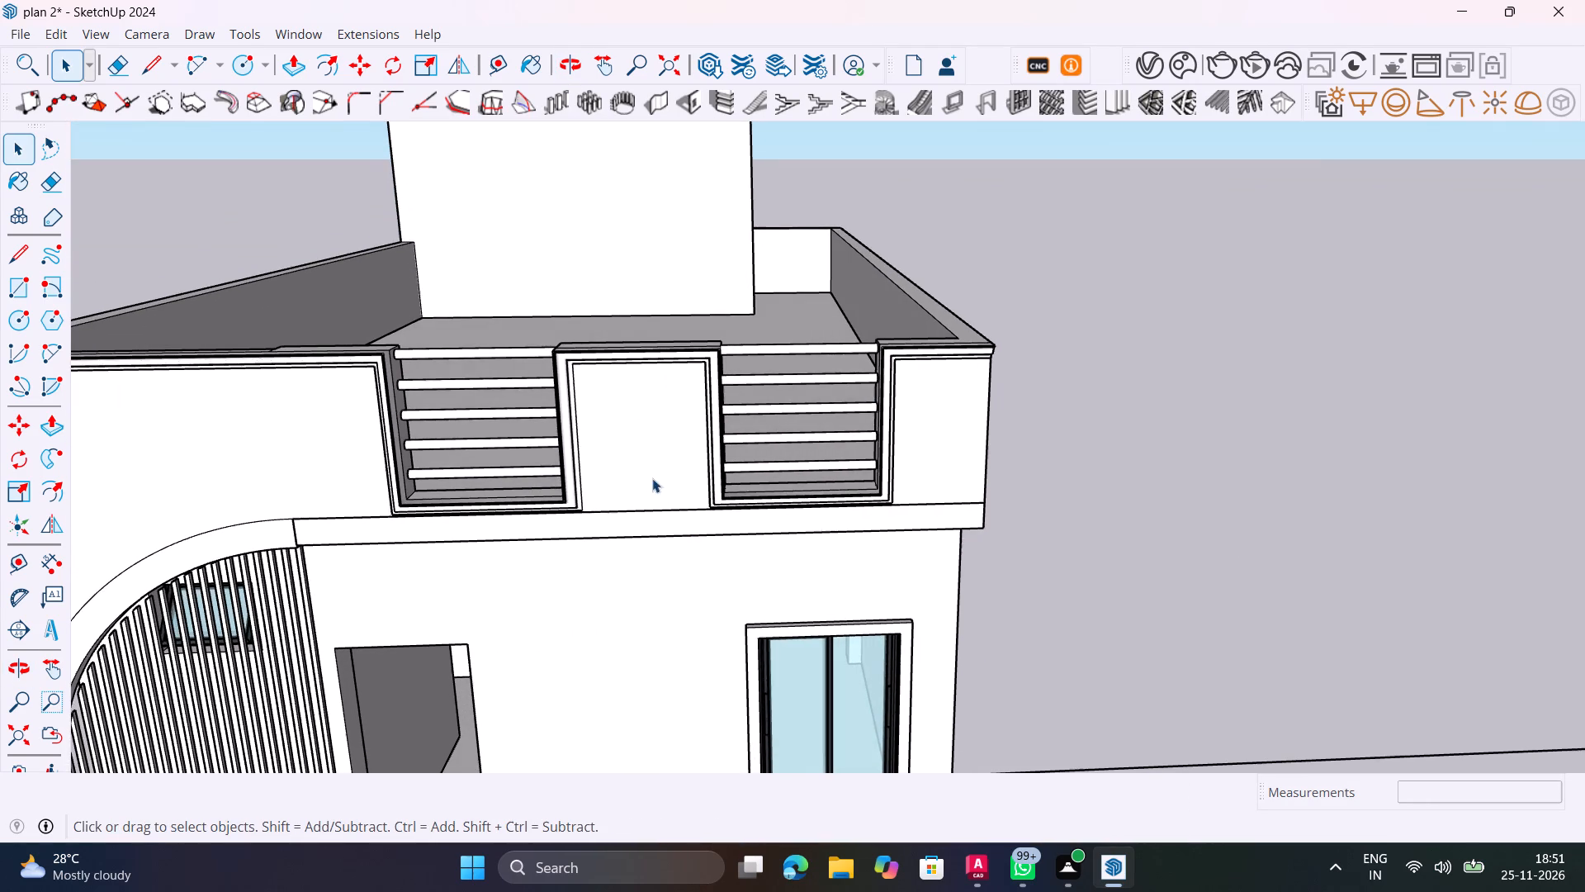
shift+middle_drag(621, 467, 870, 460)
middle_drag(683, 406, 815, 313)
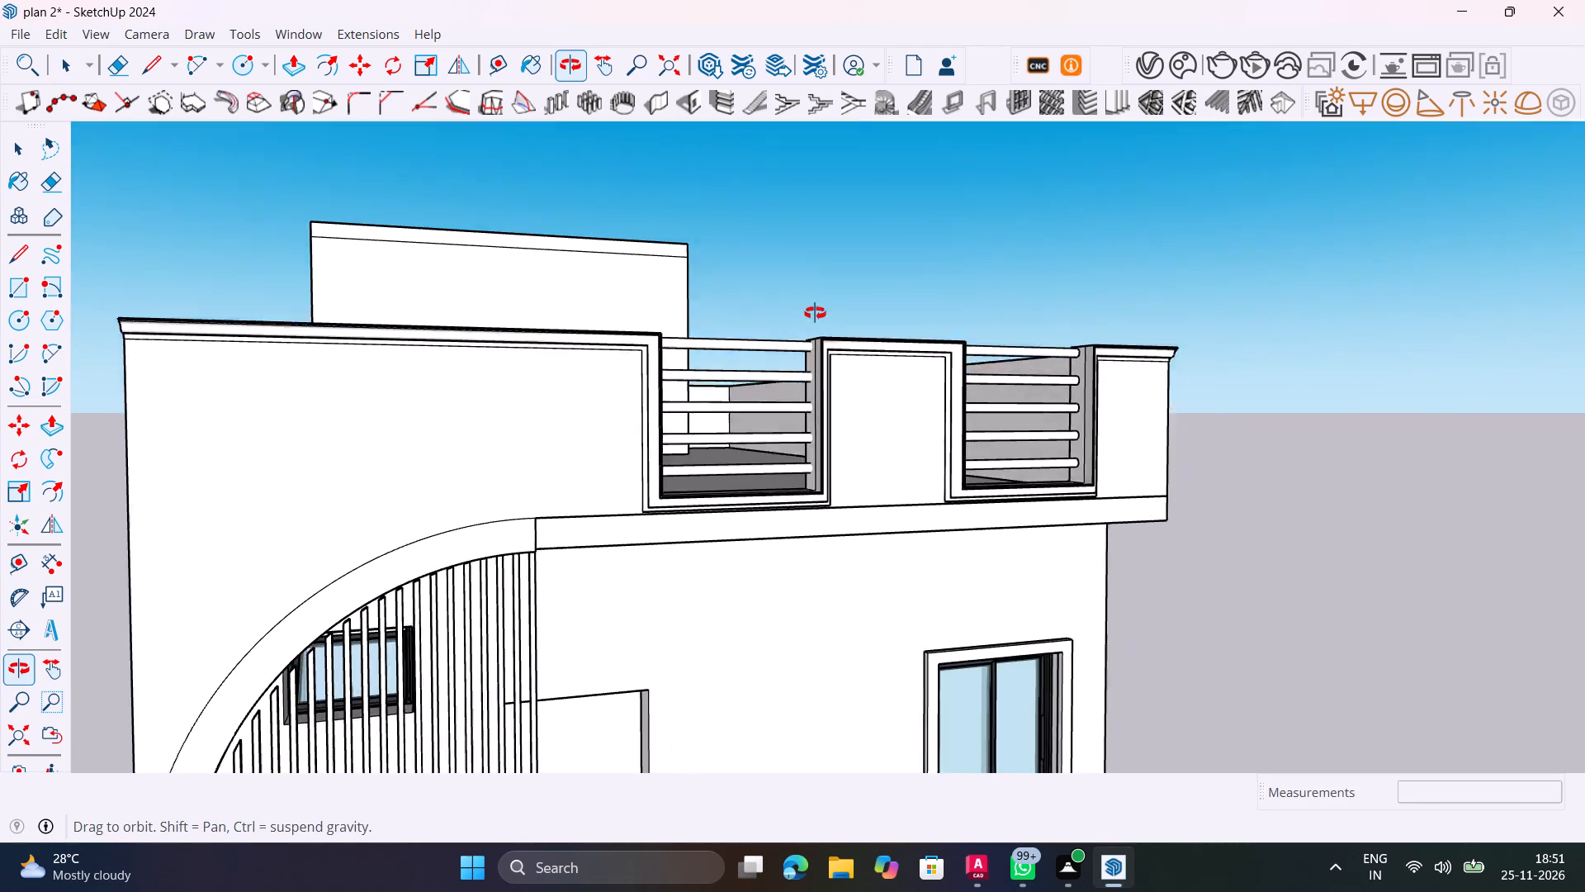
middle_drag(815, 313, 835, 335)
scroll(835, 336, up, 1)
middle_drag(869, 432, 485, 334)
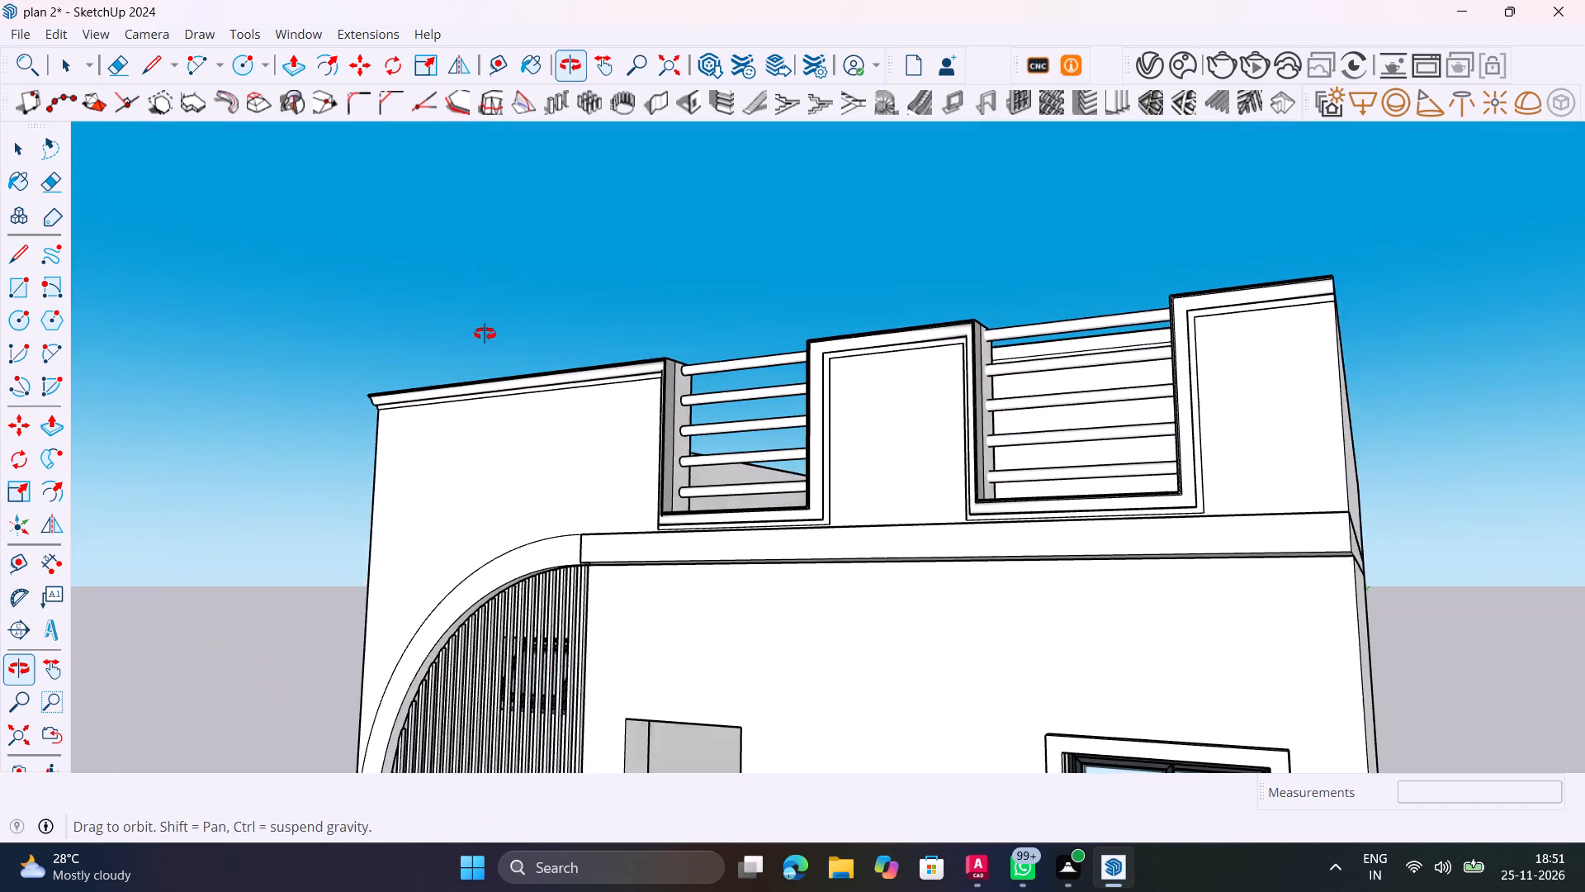
middle_drag(485, 334, 483, 334)
scroll(953, 404, up, 5)
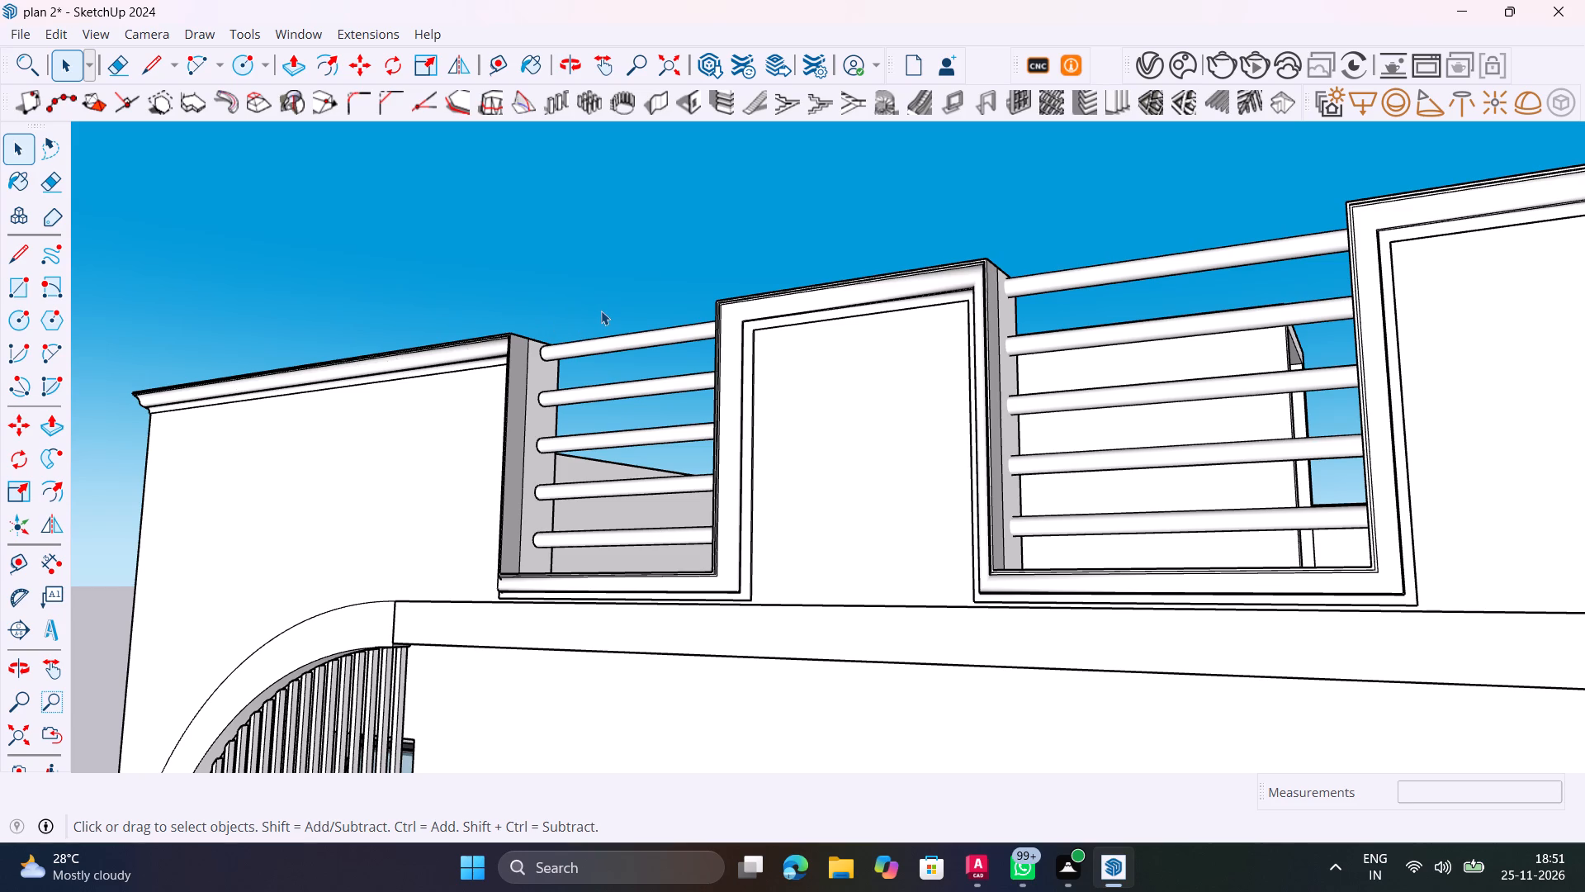
scroll(619, 286, down, 7)
Review the whole house again, the balcony levels of the facade, and the parapet's central panel between the railings.
middle_drag(632, 317, 694, 481)
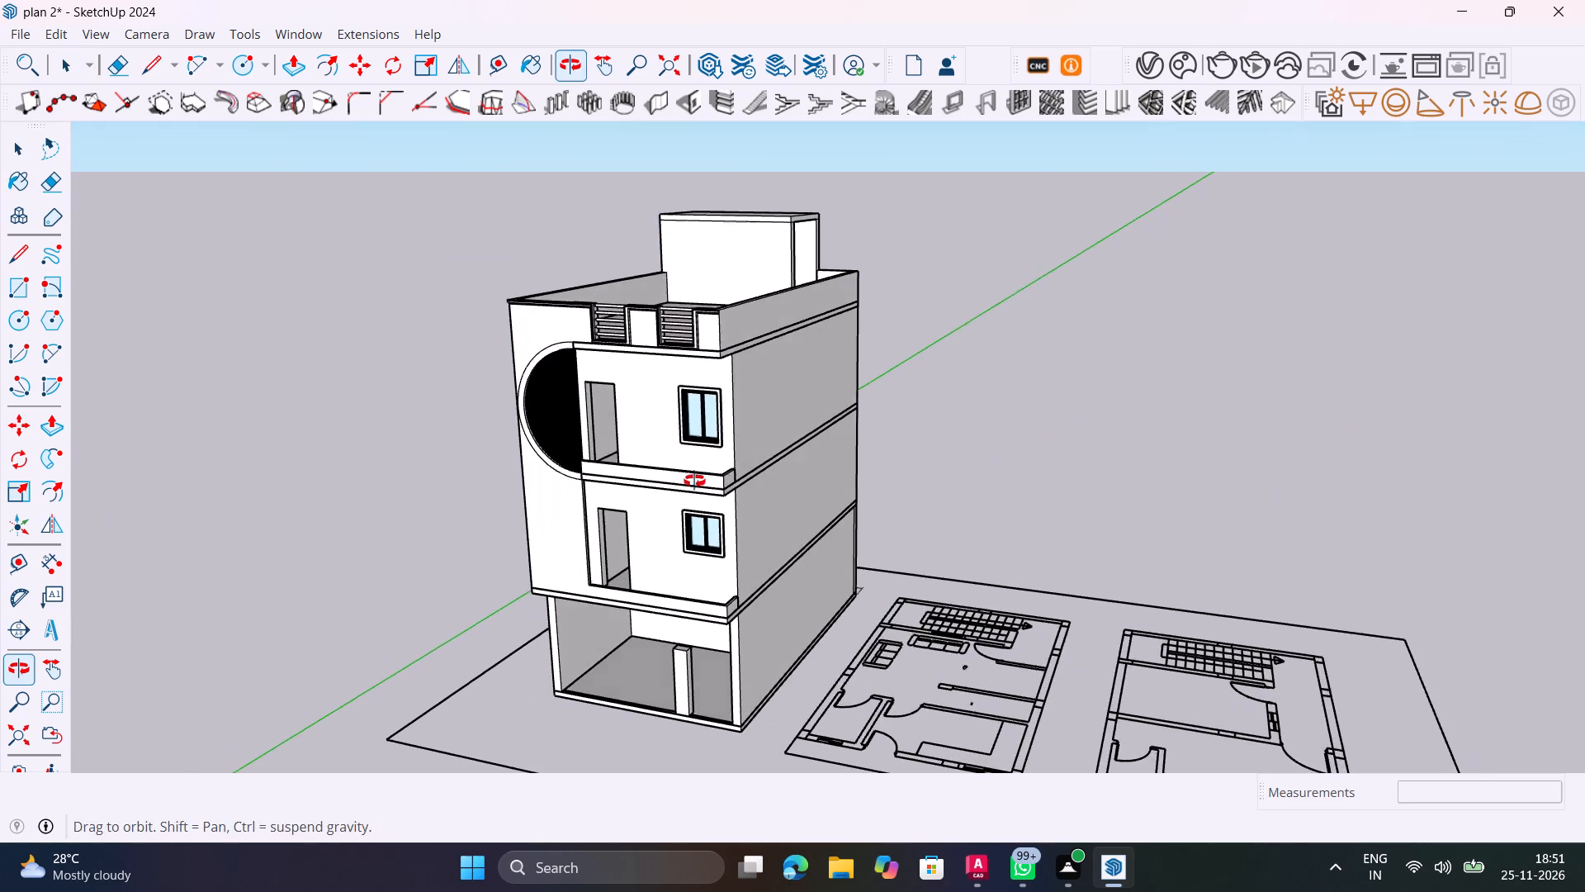
middle_drag(694, 481, 684, 480)
scroll(578, 510, up, 8)
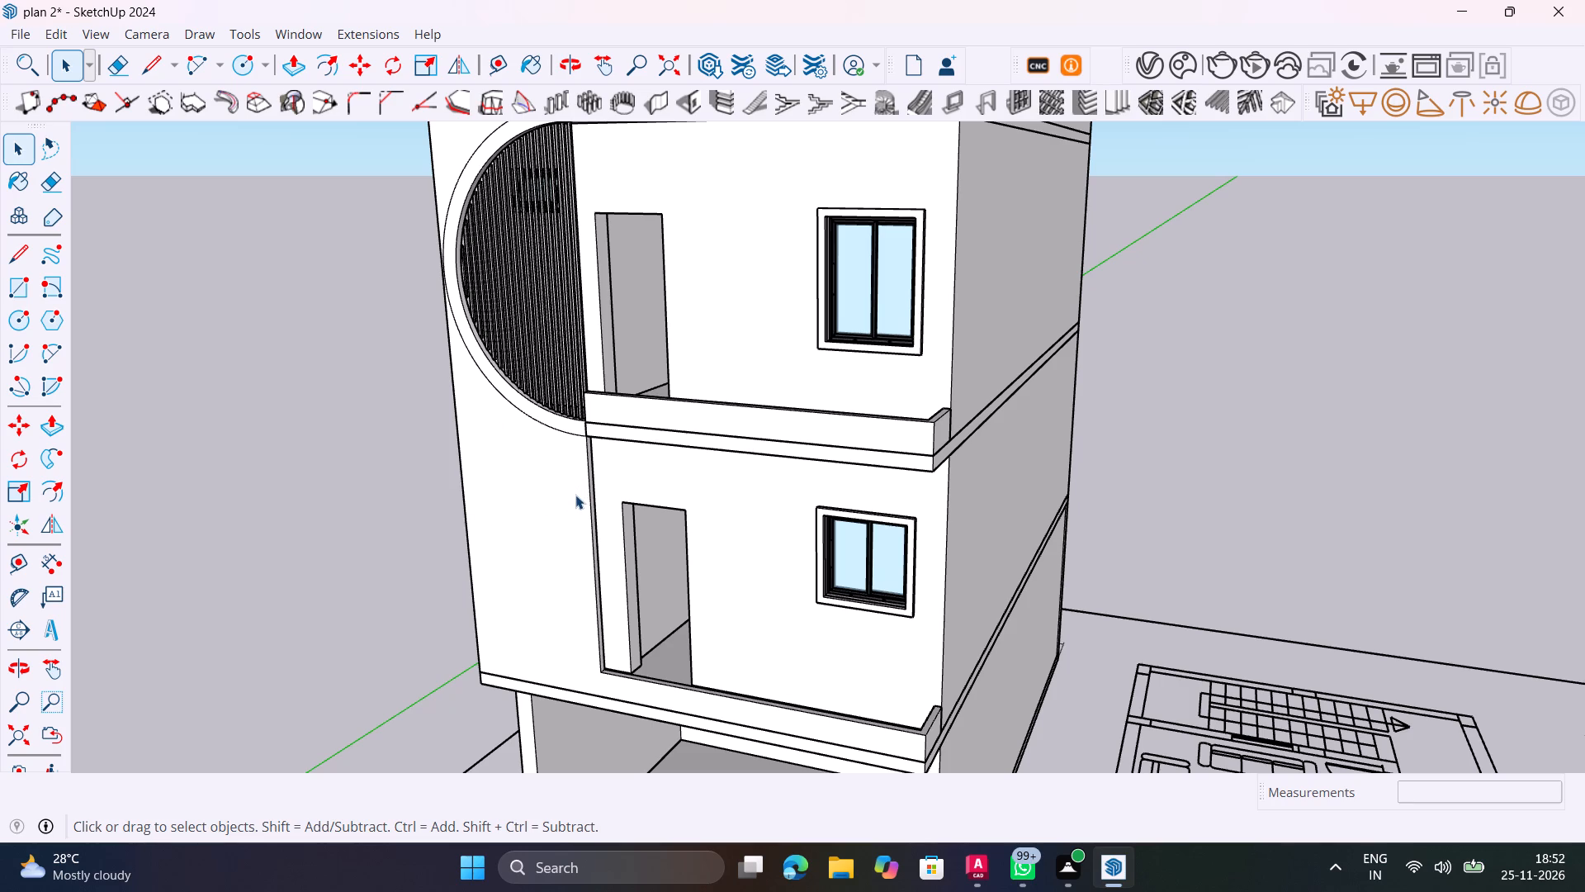
shift+middle_drag(662, 400, 711, 494)
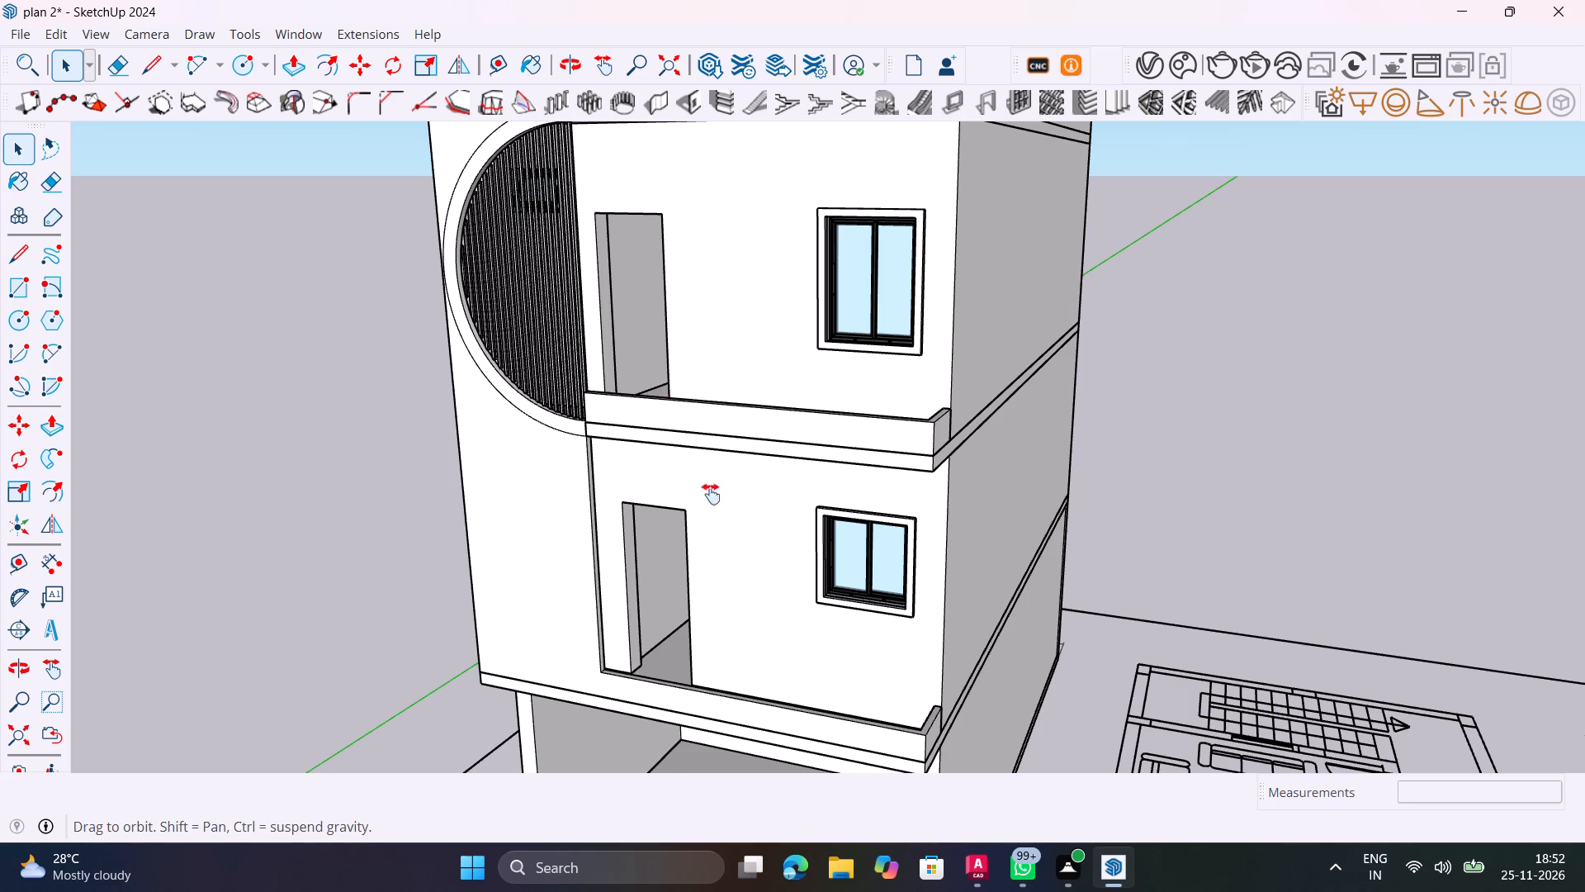
shift+middle_drag(711, 494, 754, 597)
shift+scroll(810, 302, up, 2)
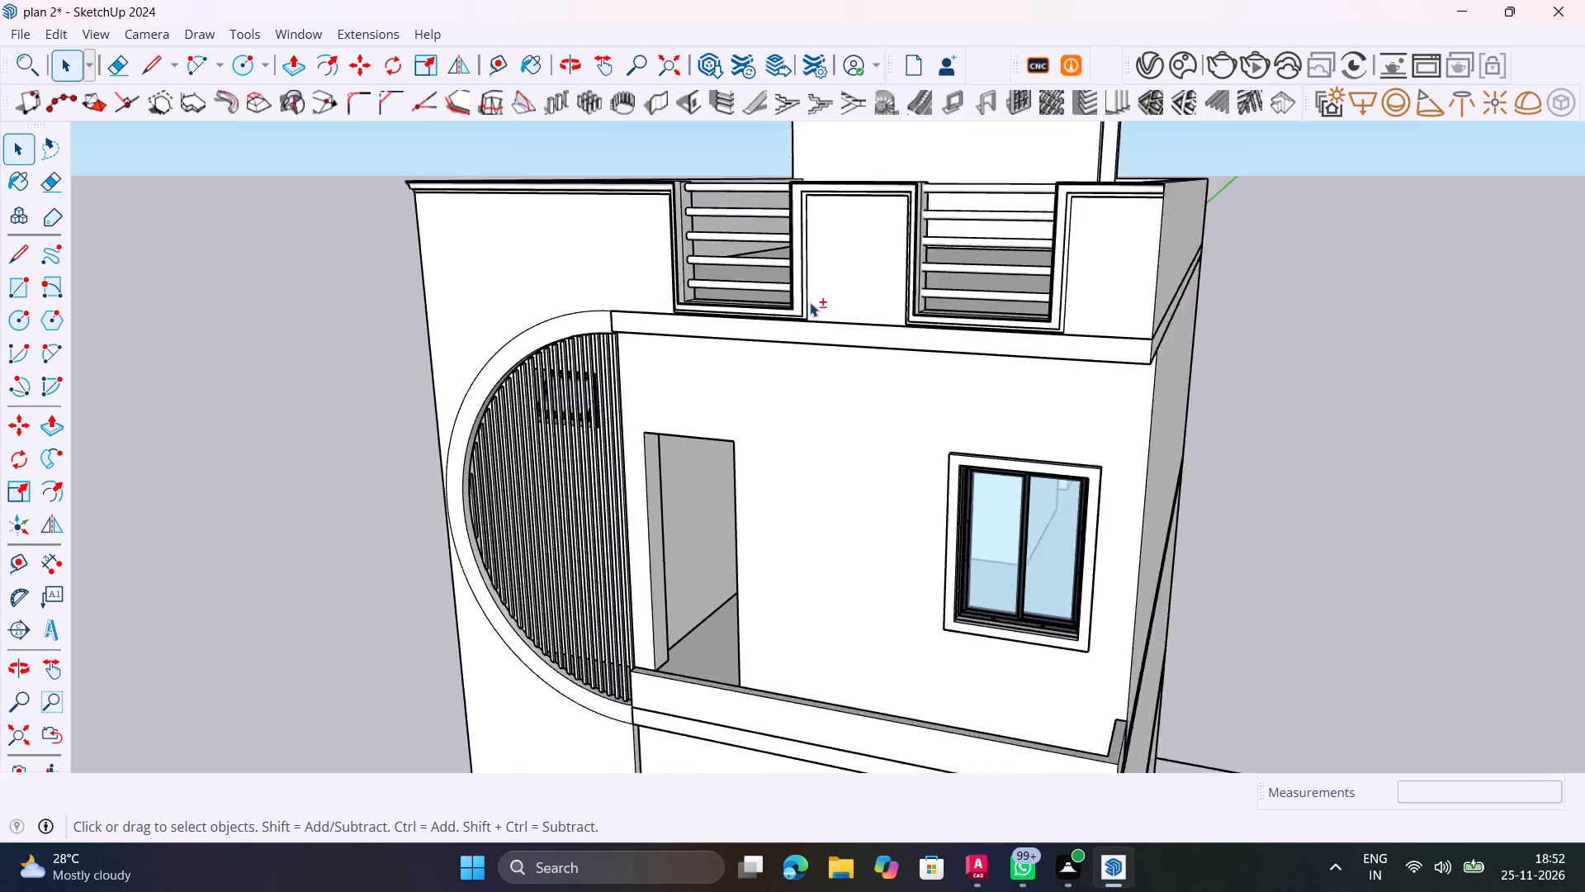
shift+scroll(810, 302, up, 10)
shift+middle_drag(848, 234, 808, 400)
shift+scroll(847, 234, up, 1)
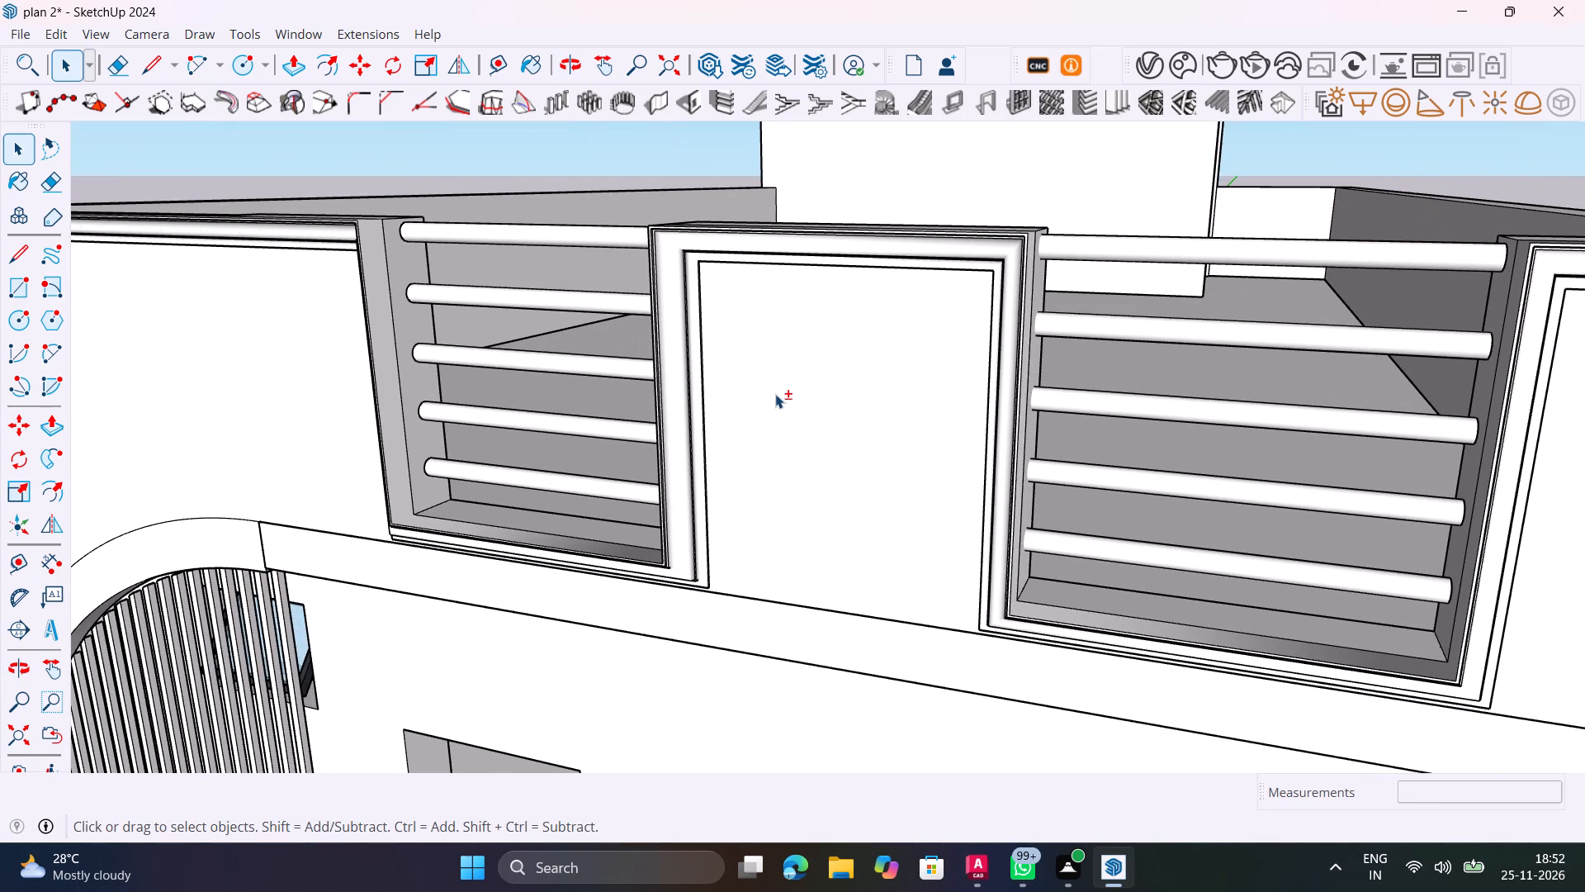
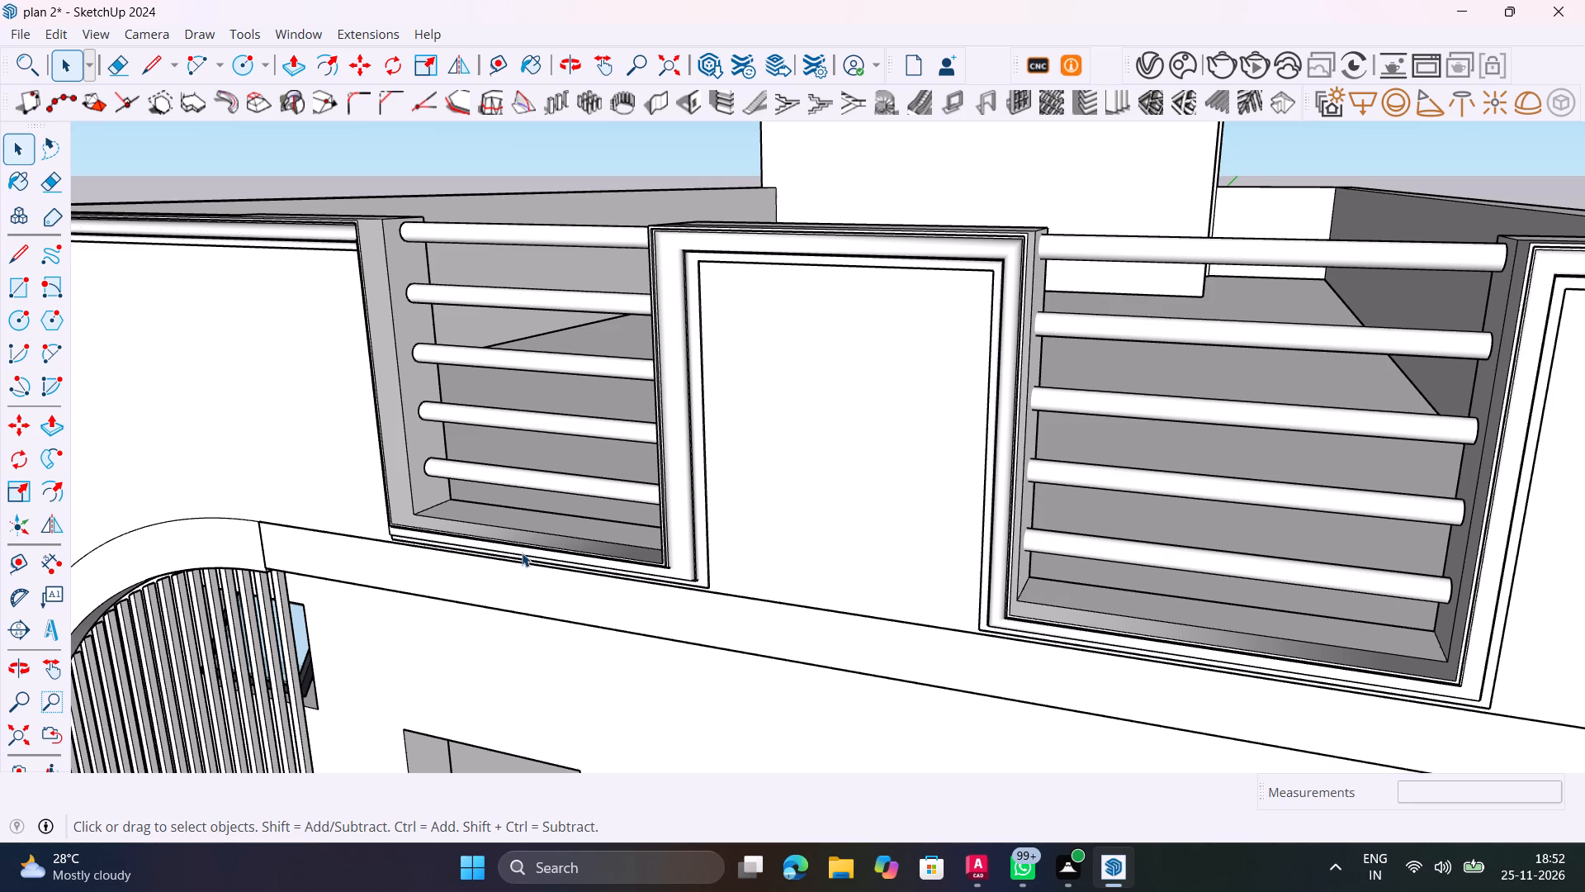
Examine the whole house from the front corner, and the parapet's railings, moulded panels and roof terrace up close.
scroll(602, 427, down, 7)
scroll(746, 458, down, 9)
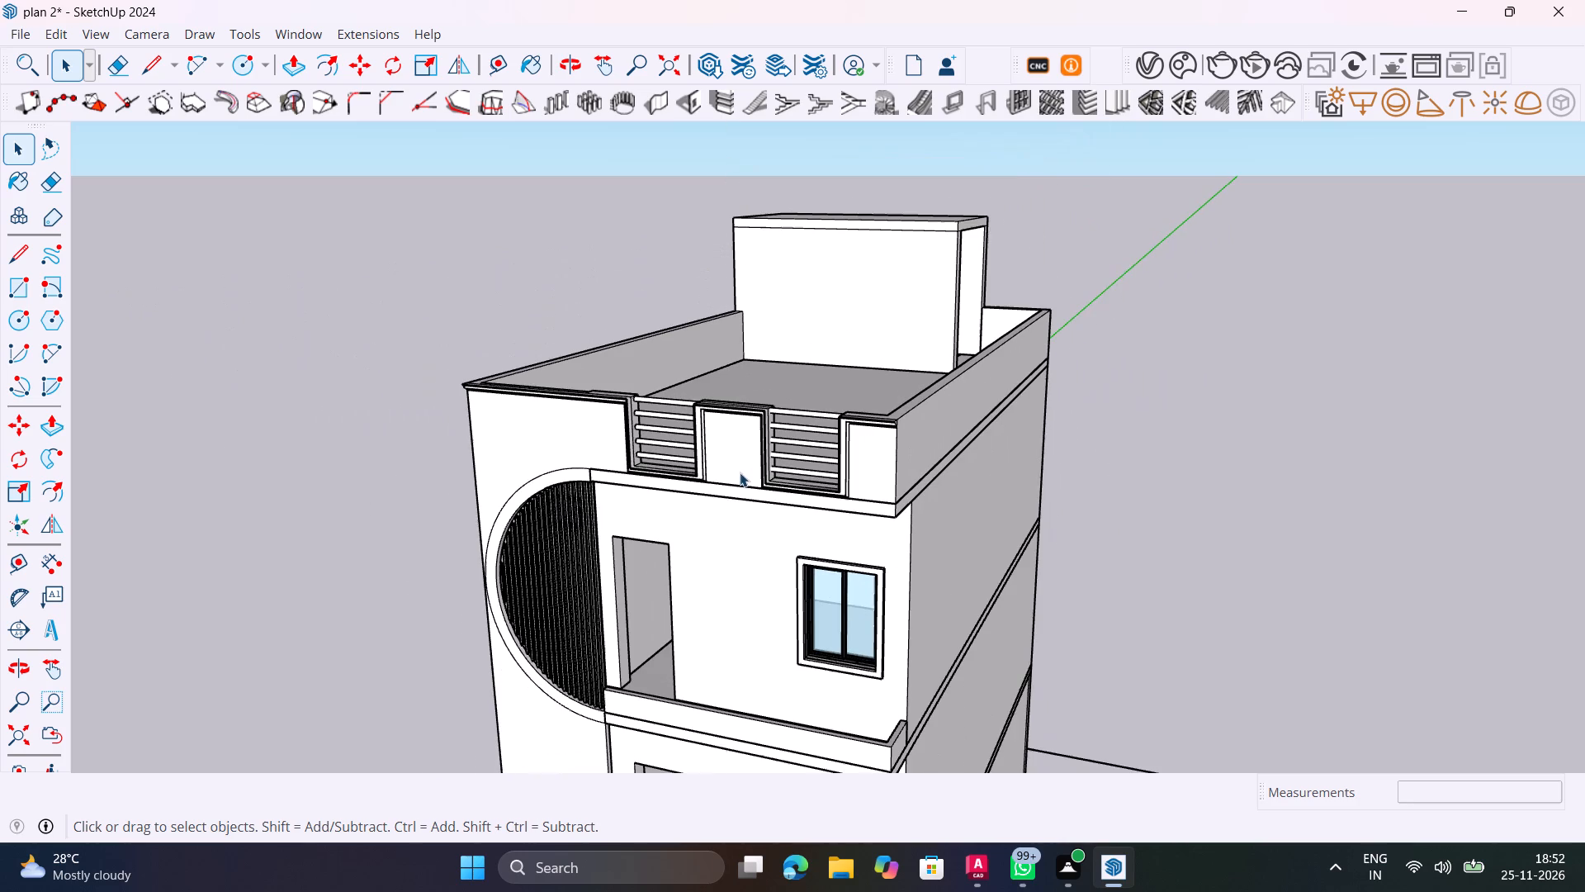
shift+middle_drag(660, 662, 639, 607)
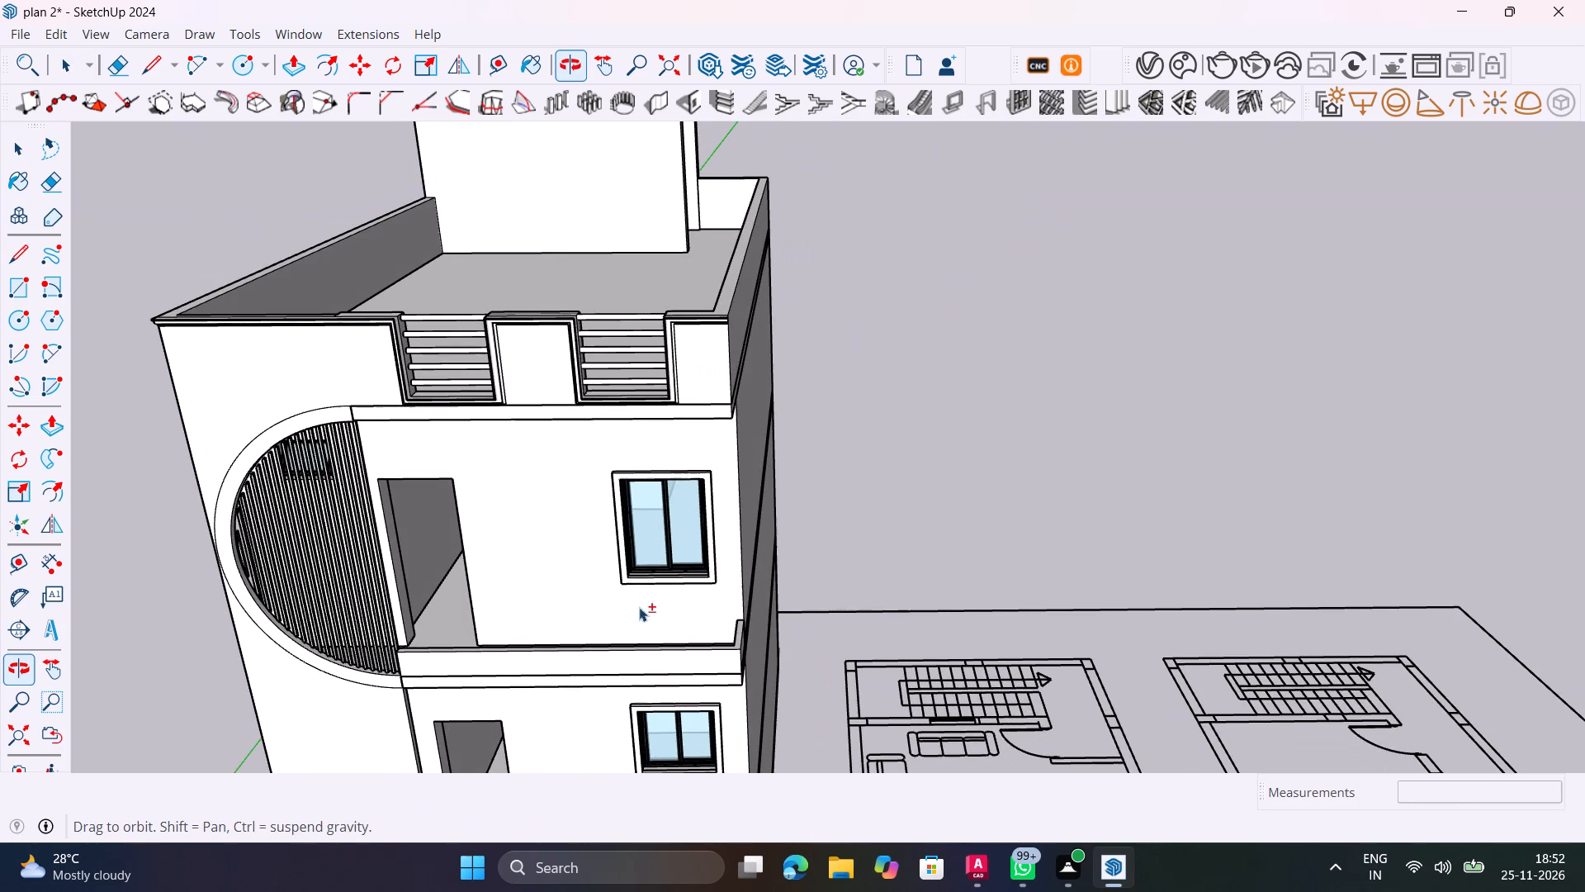
scroll(512, 574, down, 3)
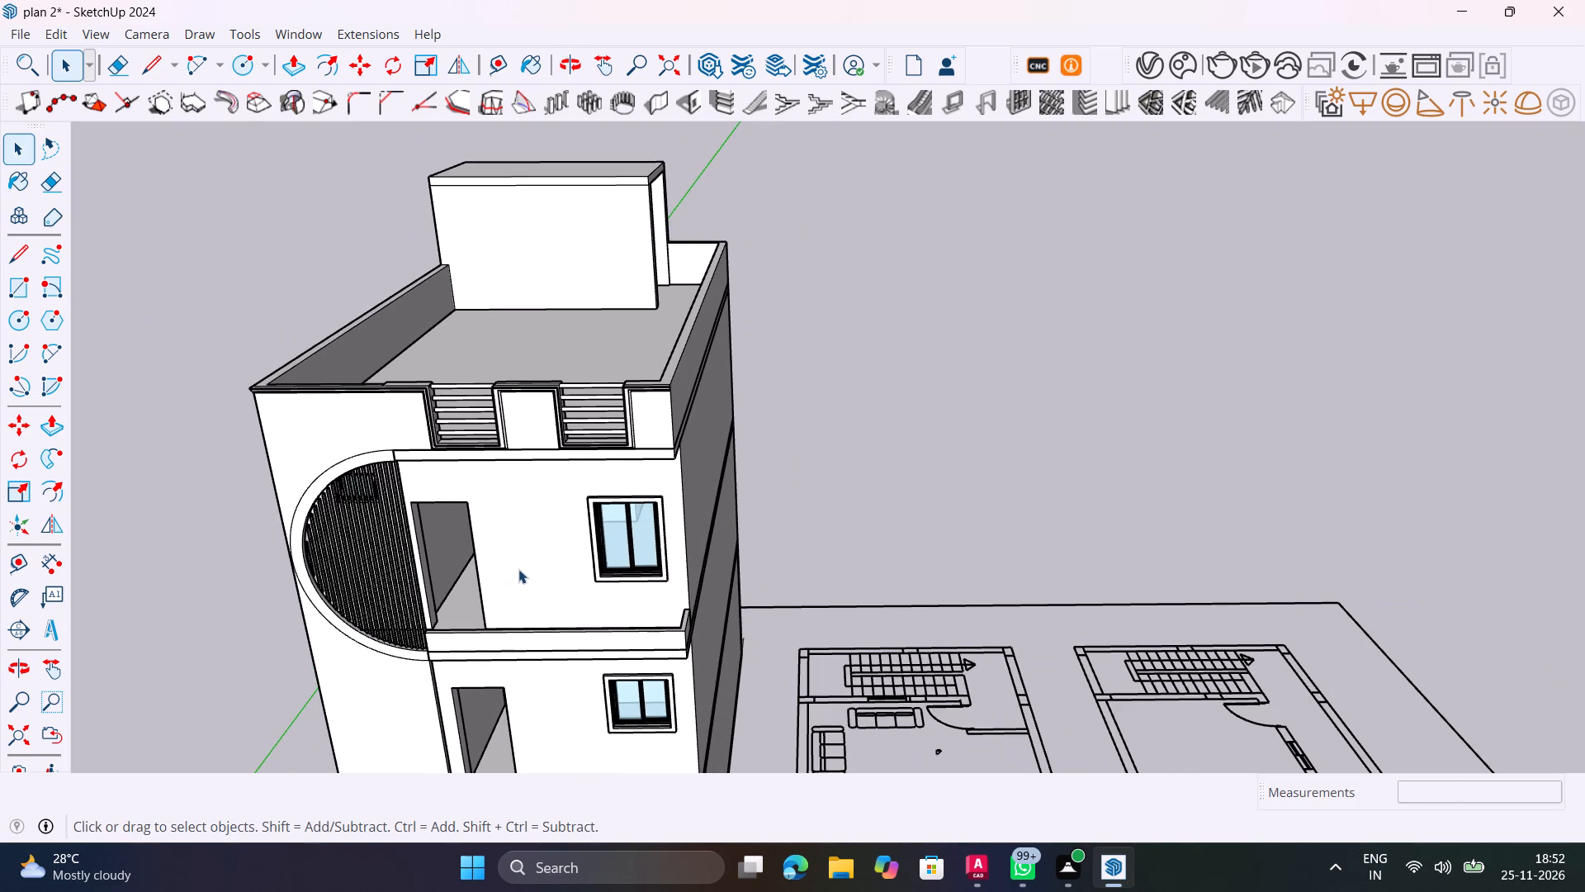
shift+middle_drag(525, 570, 628, 476)
shift+scroll(628, 476, down, 1)
scroll(622, 483, down, 3)
middle_drag(692, 626, 523, 603)
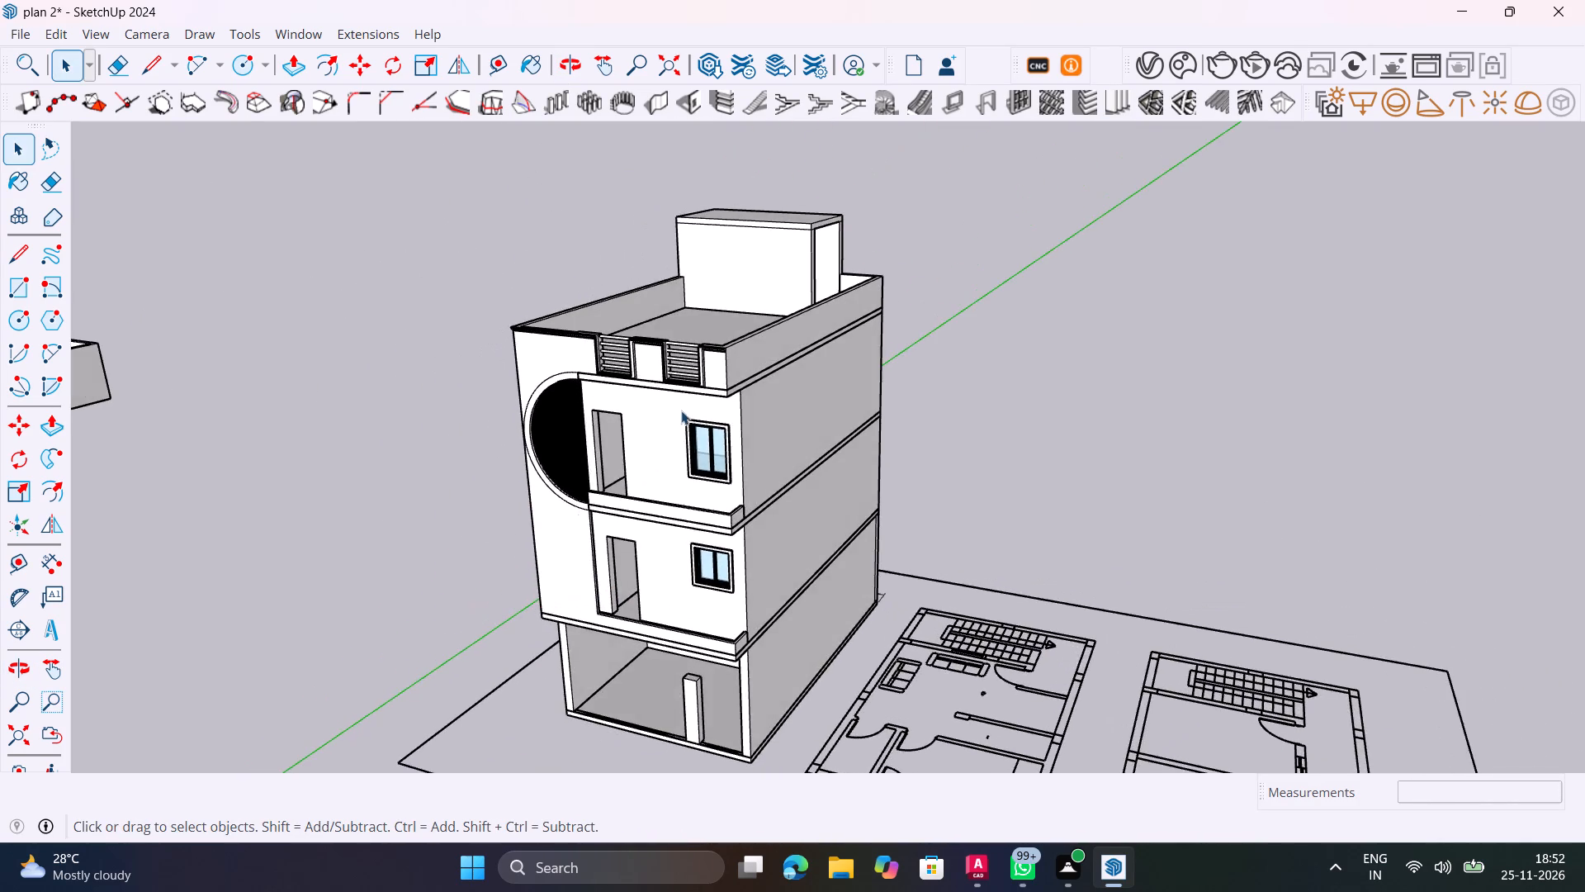
scroll(679, 401, up, 6)
scroll(622, 274, up, 8)
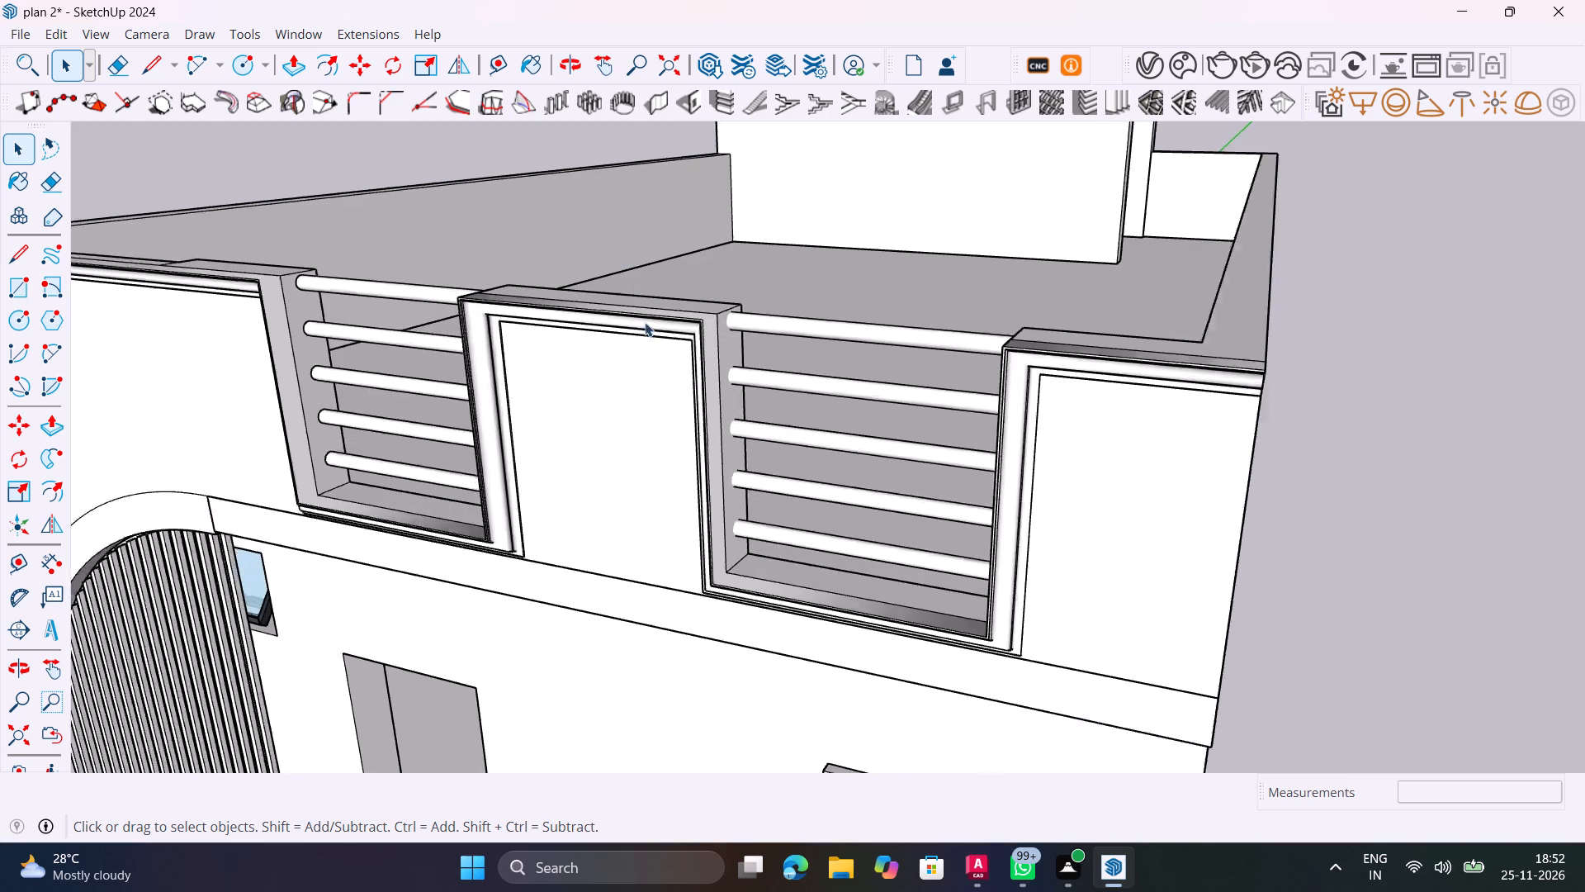
scroll(645, 322, up, 1)
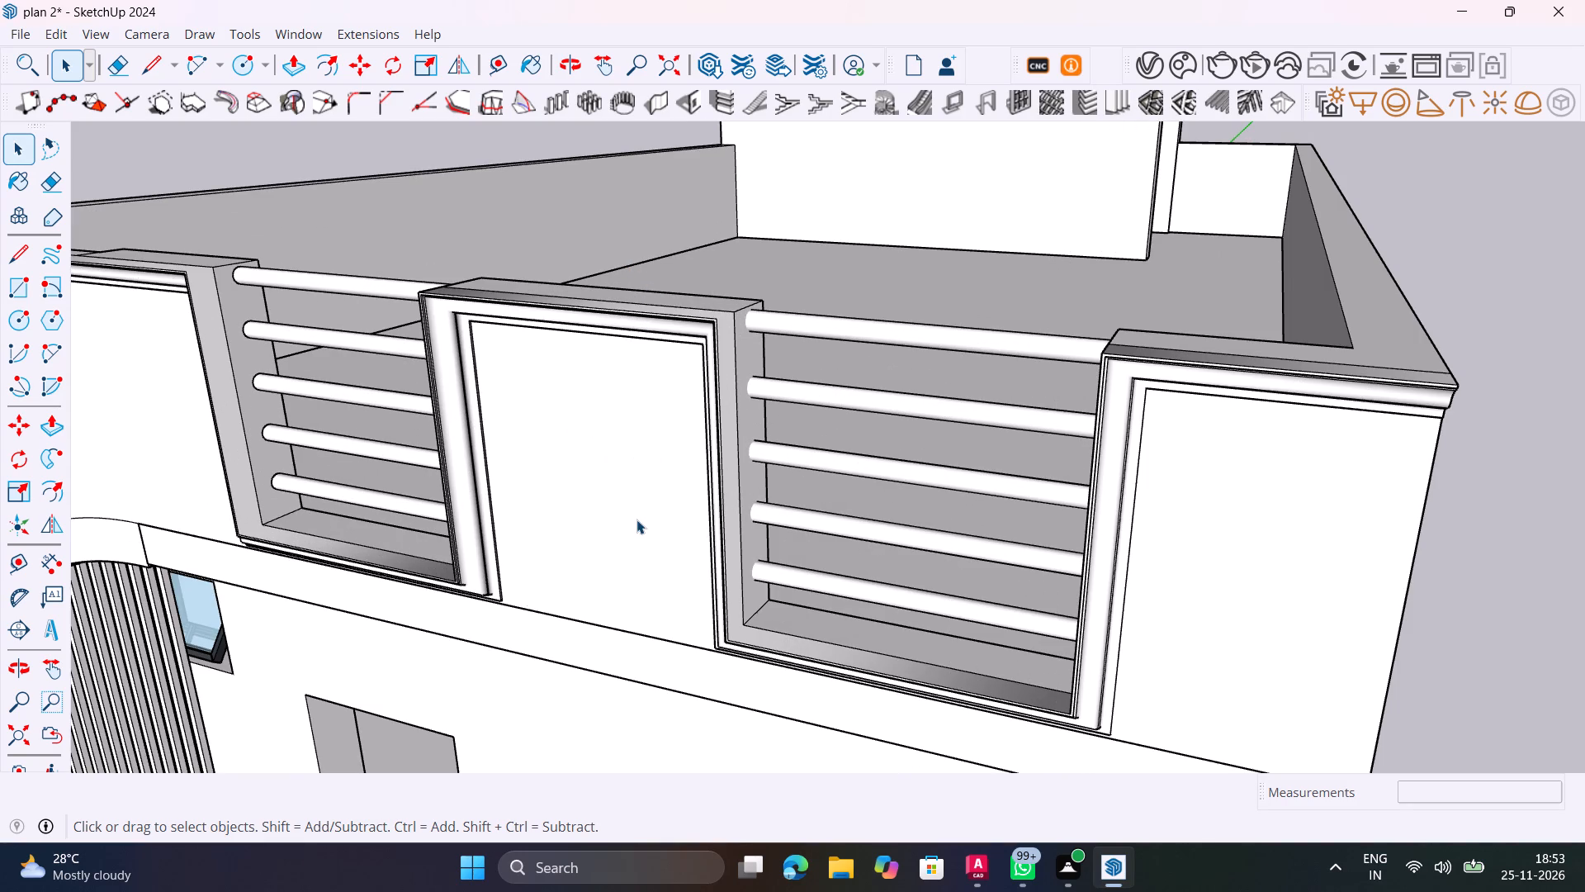
shift+middle_drag(646, 521, 1036, 676)
scroll(1036, 676, up, 1)
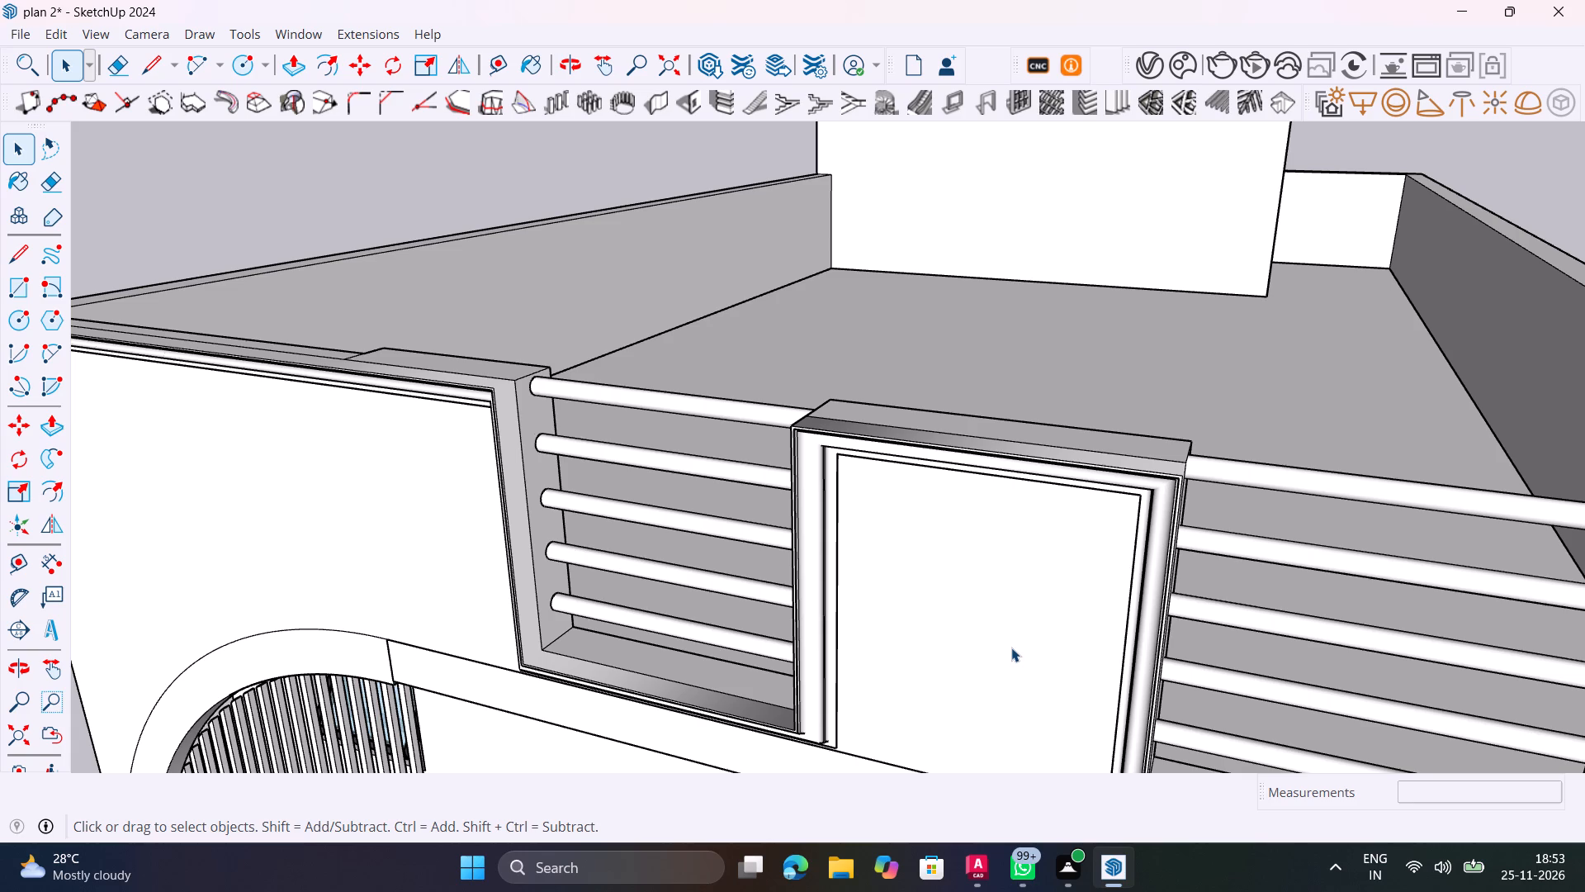
scroll(975, 691, down, 1)
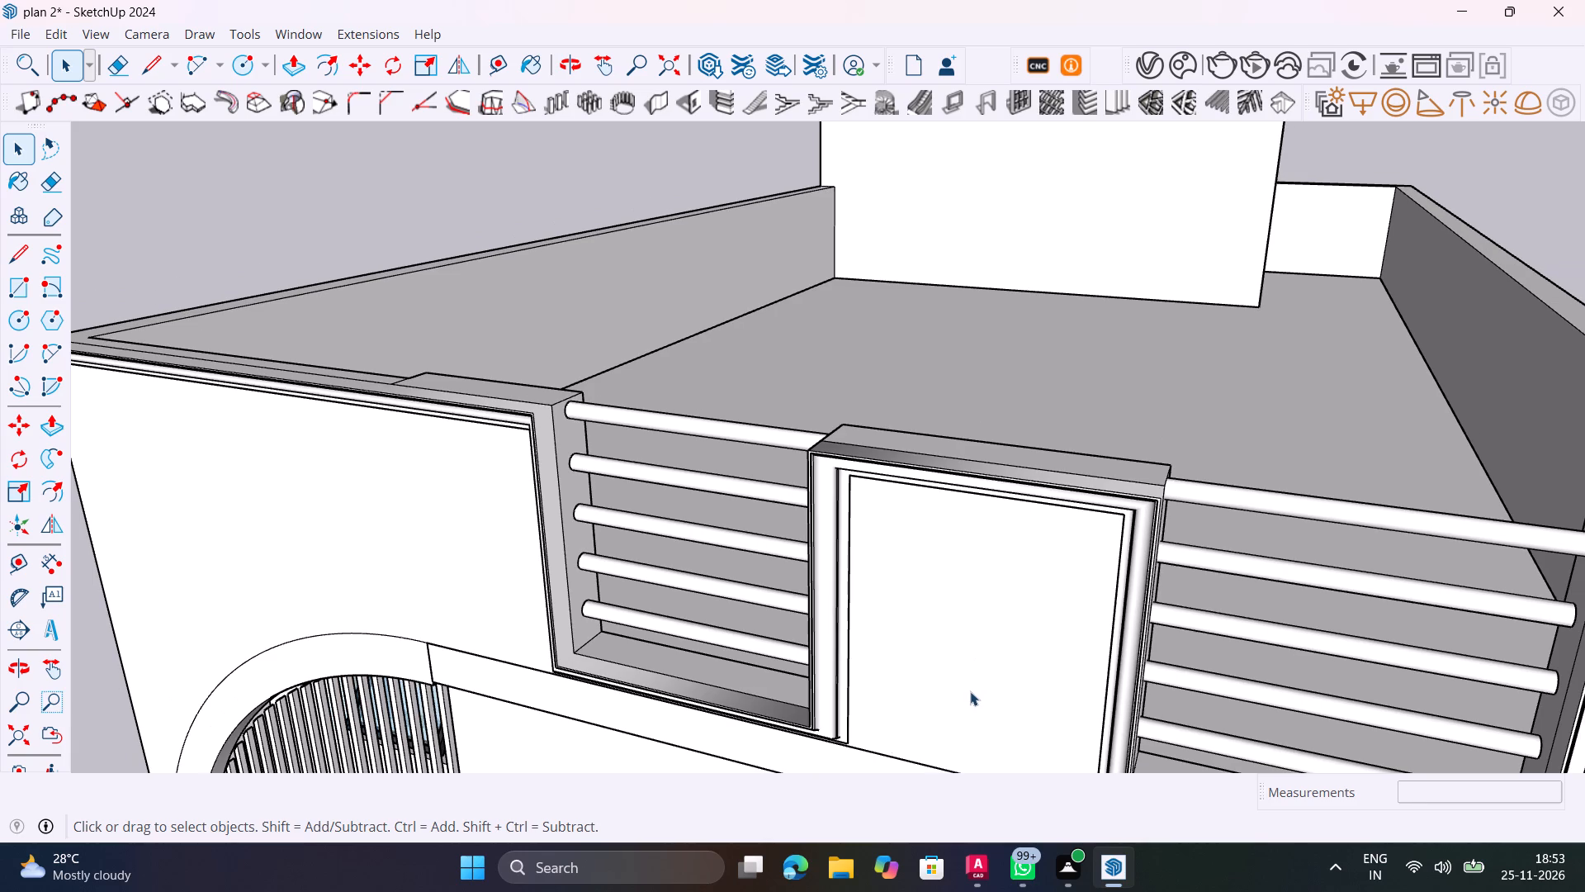
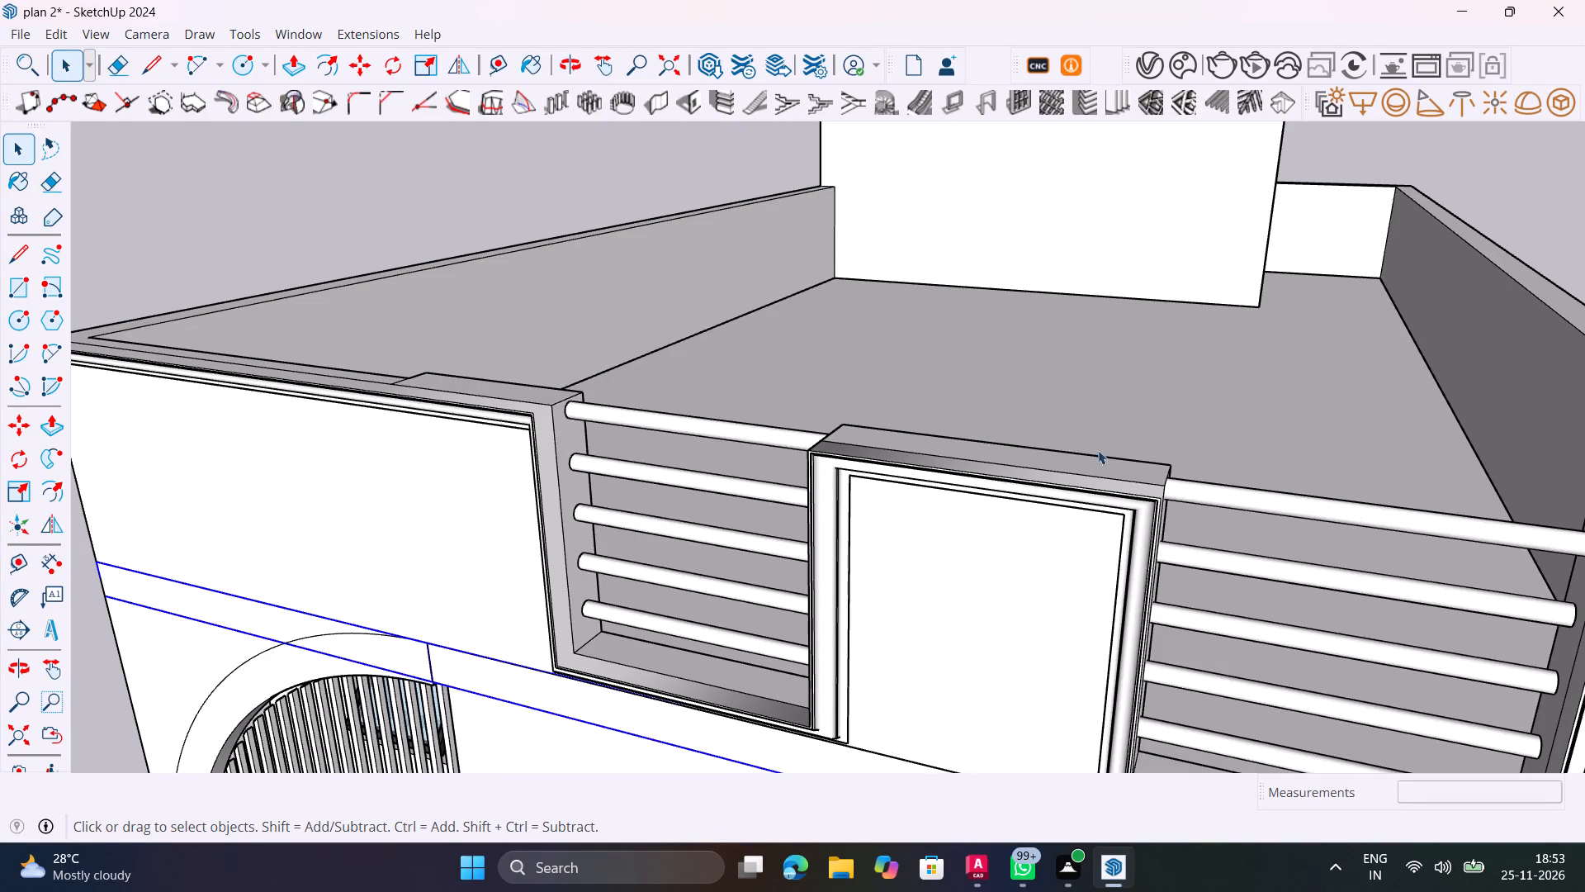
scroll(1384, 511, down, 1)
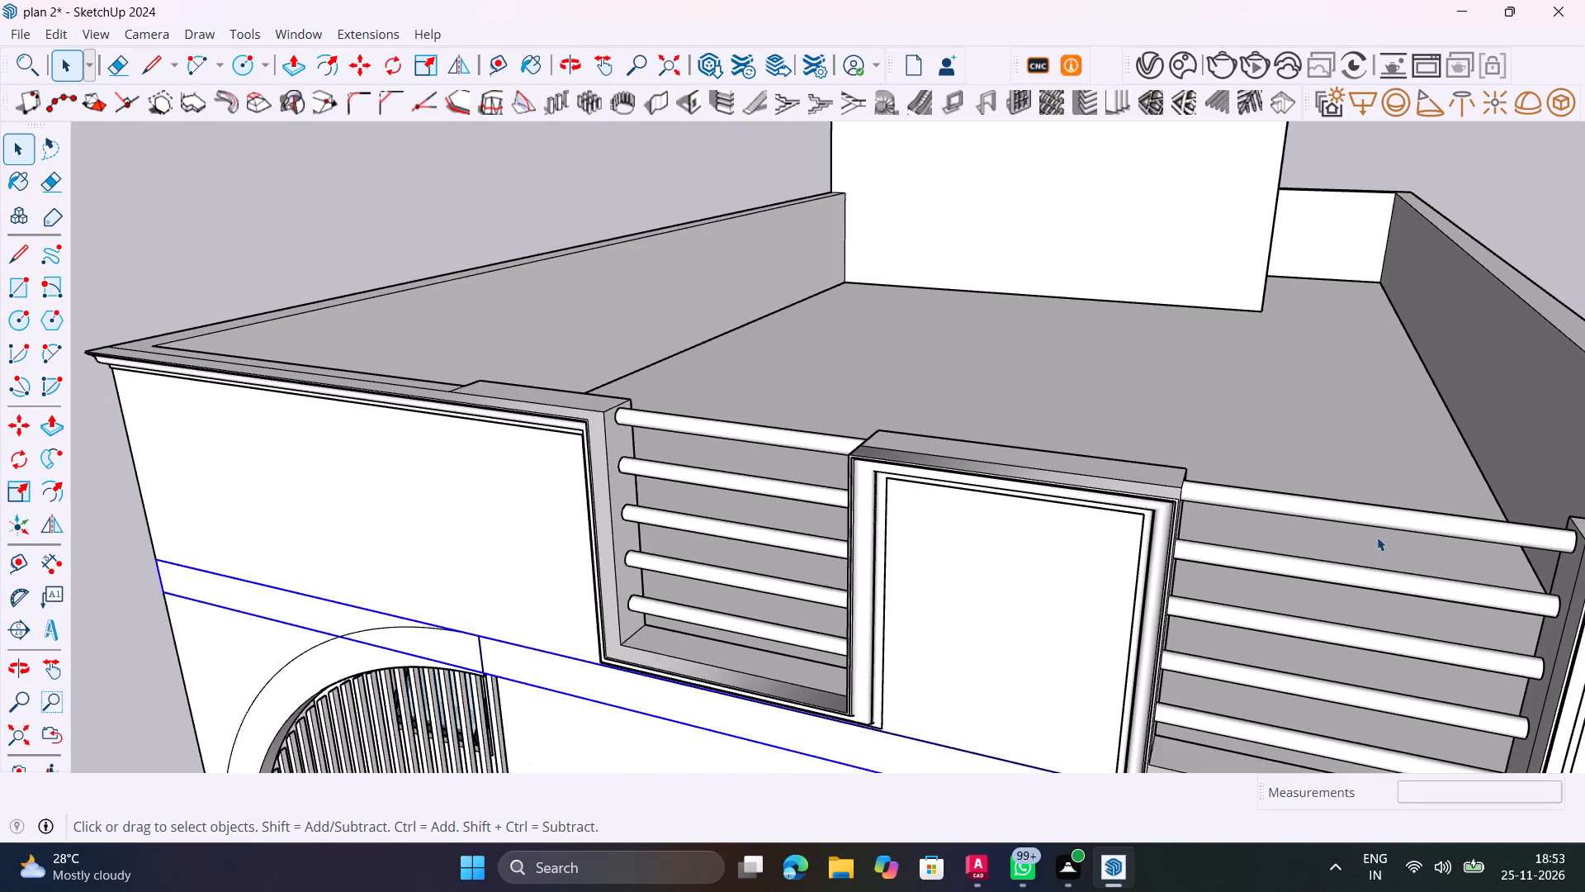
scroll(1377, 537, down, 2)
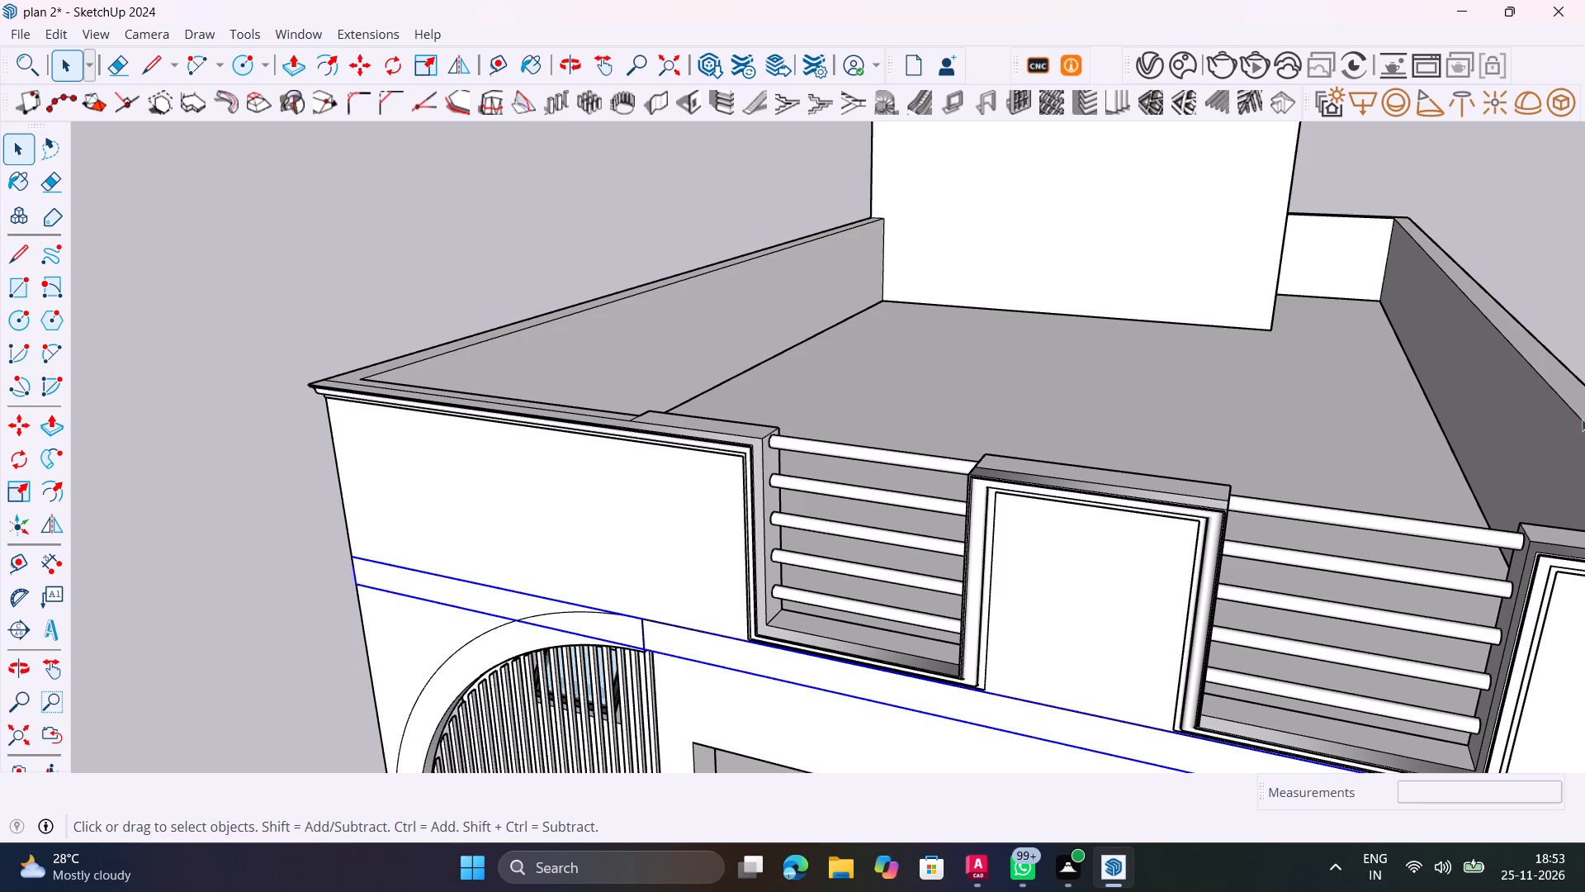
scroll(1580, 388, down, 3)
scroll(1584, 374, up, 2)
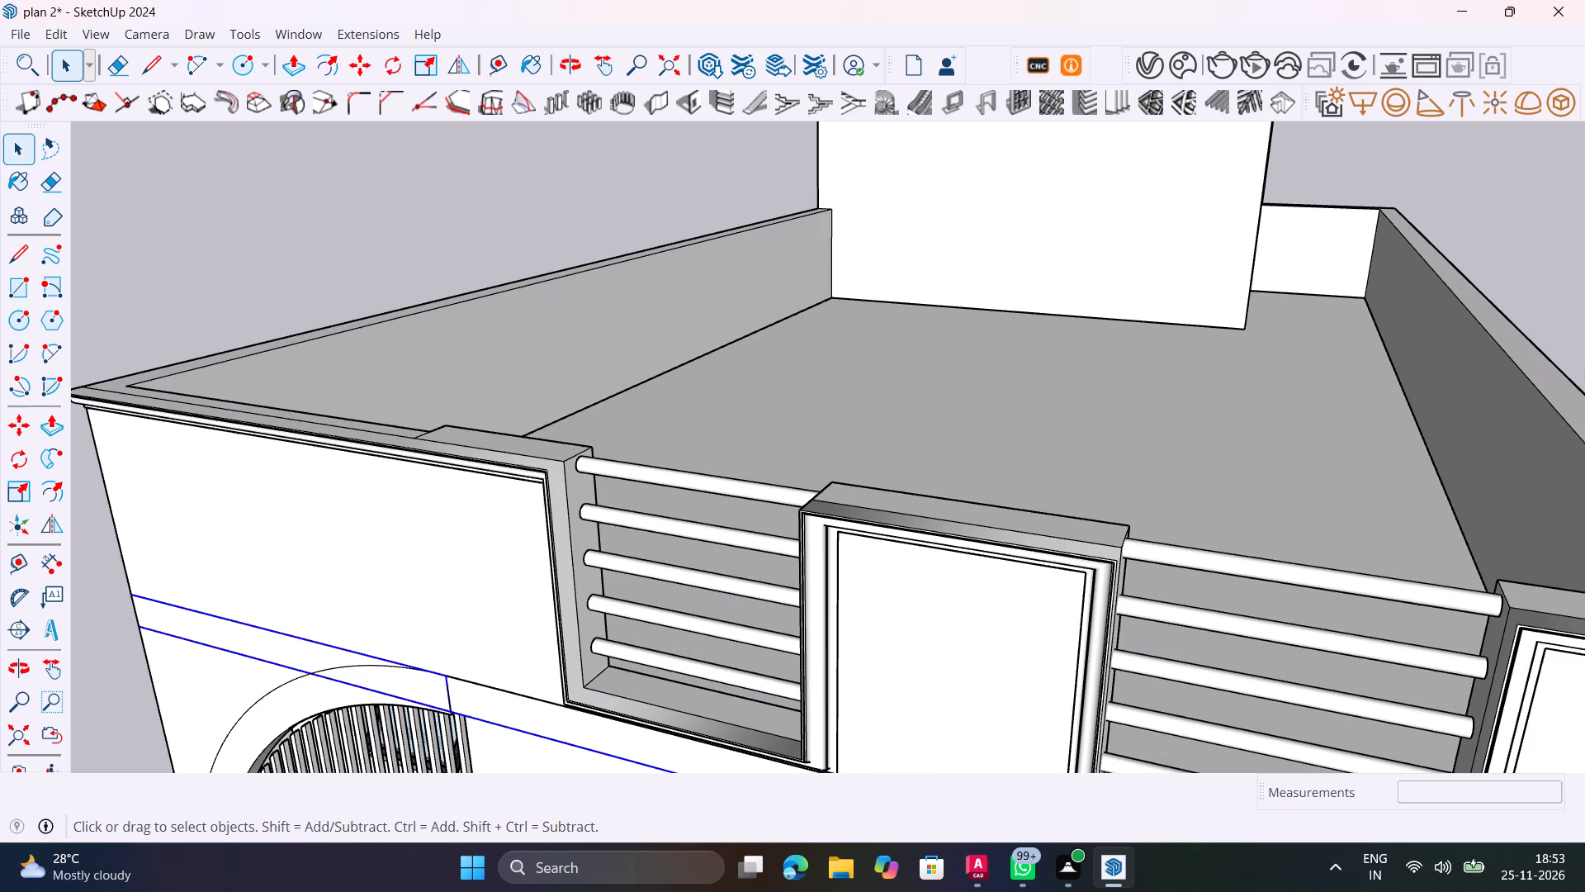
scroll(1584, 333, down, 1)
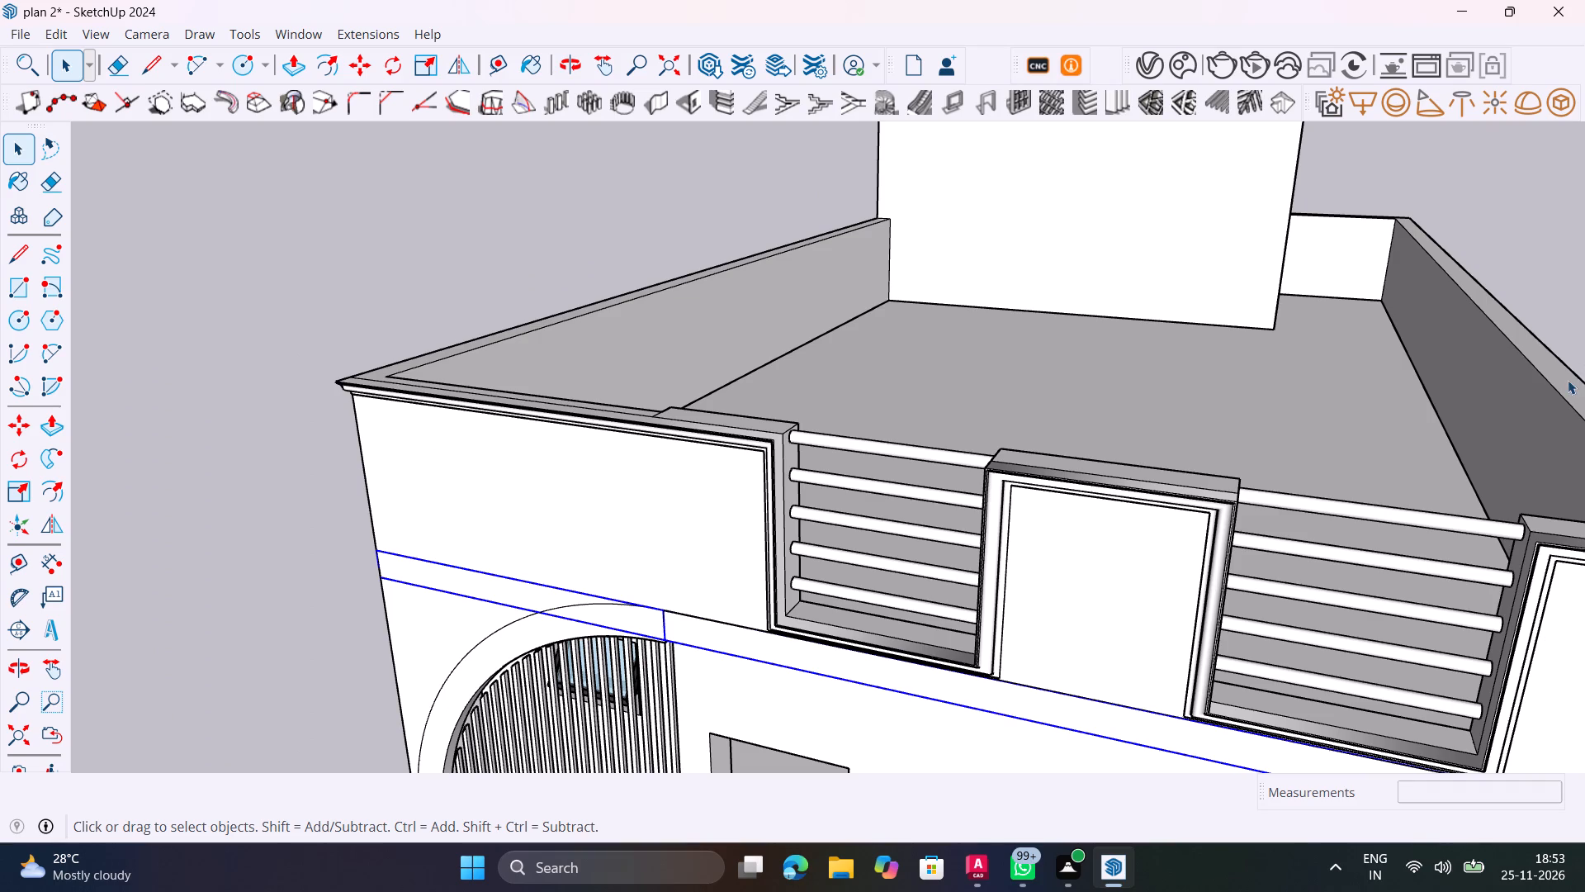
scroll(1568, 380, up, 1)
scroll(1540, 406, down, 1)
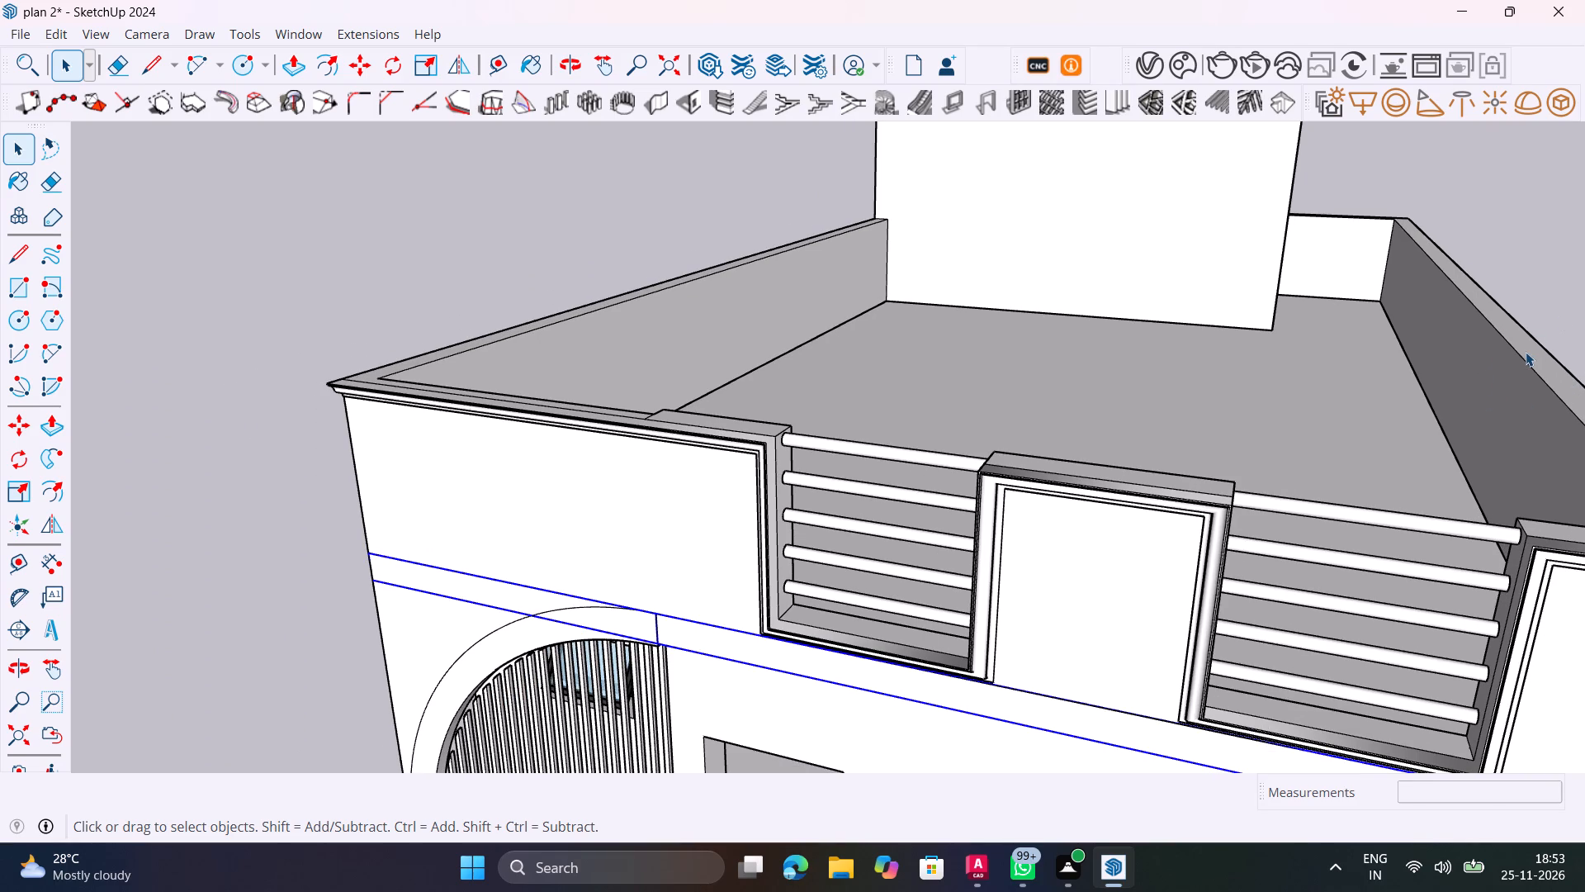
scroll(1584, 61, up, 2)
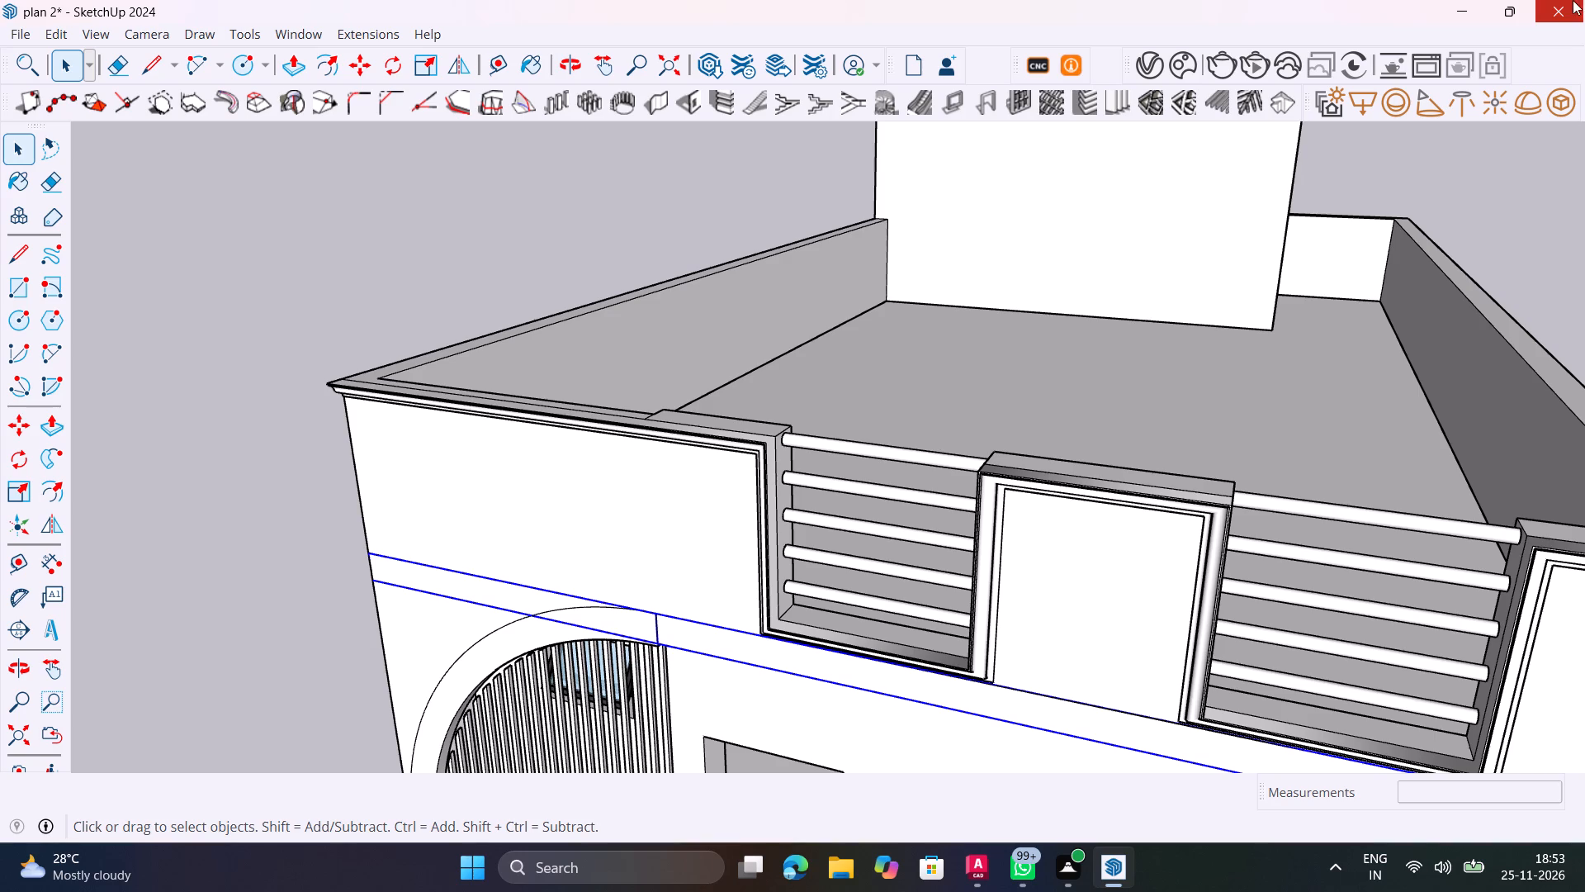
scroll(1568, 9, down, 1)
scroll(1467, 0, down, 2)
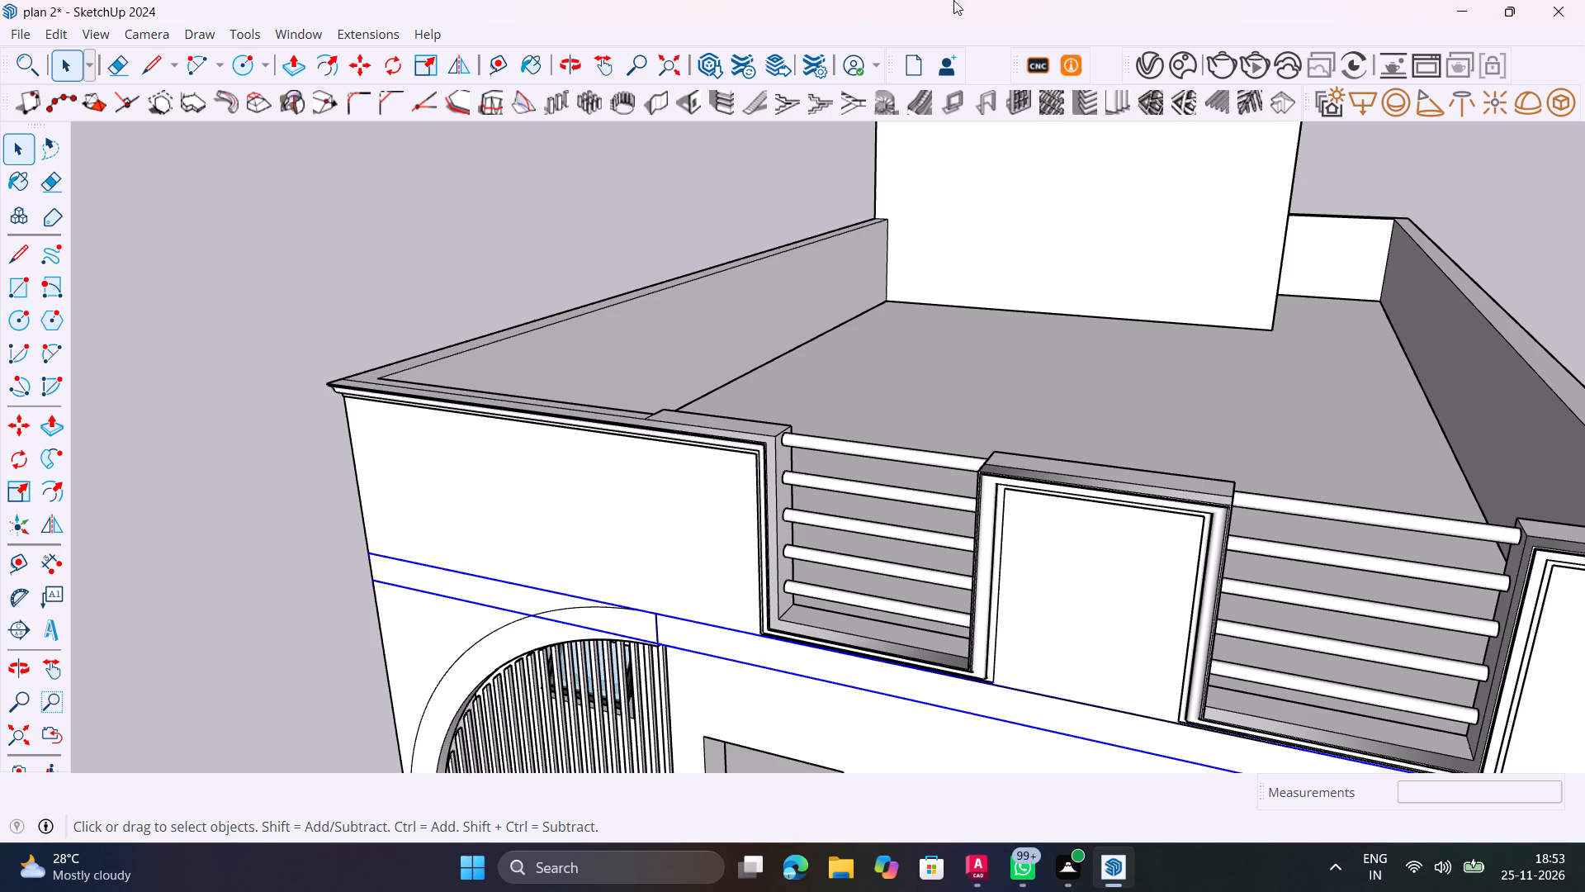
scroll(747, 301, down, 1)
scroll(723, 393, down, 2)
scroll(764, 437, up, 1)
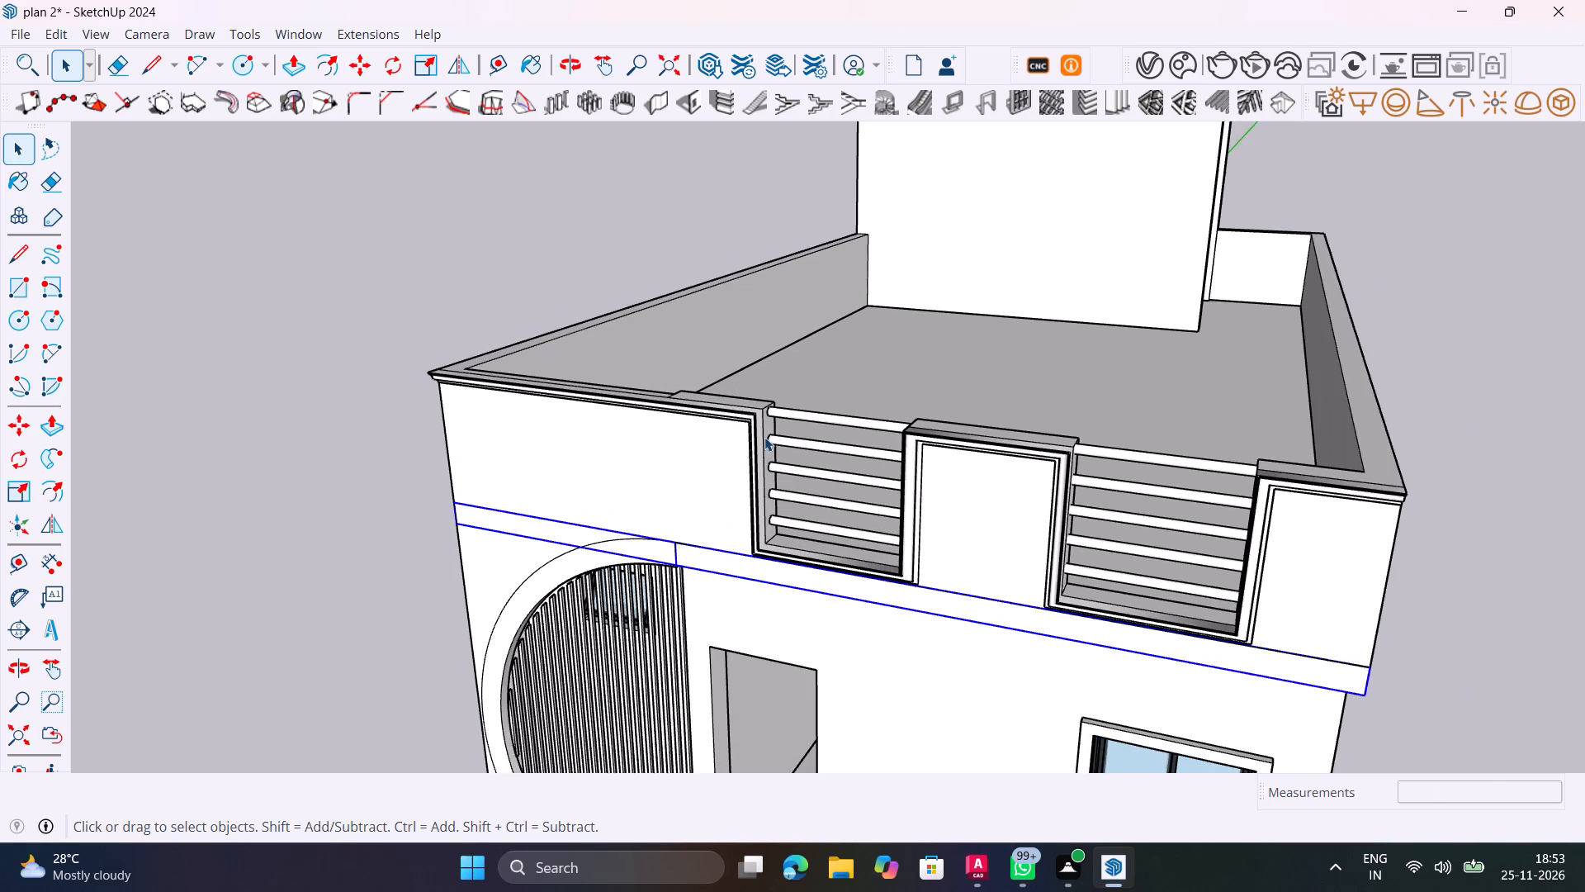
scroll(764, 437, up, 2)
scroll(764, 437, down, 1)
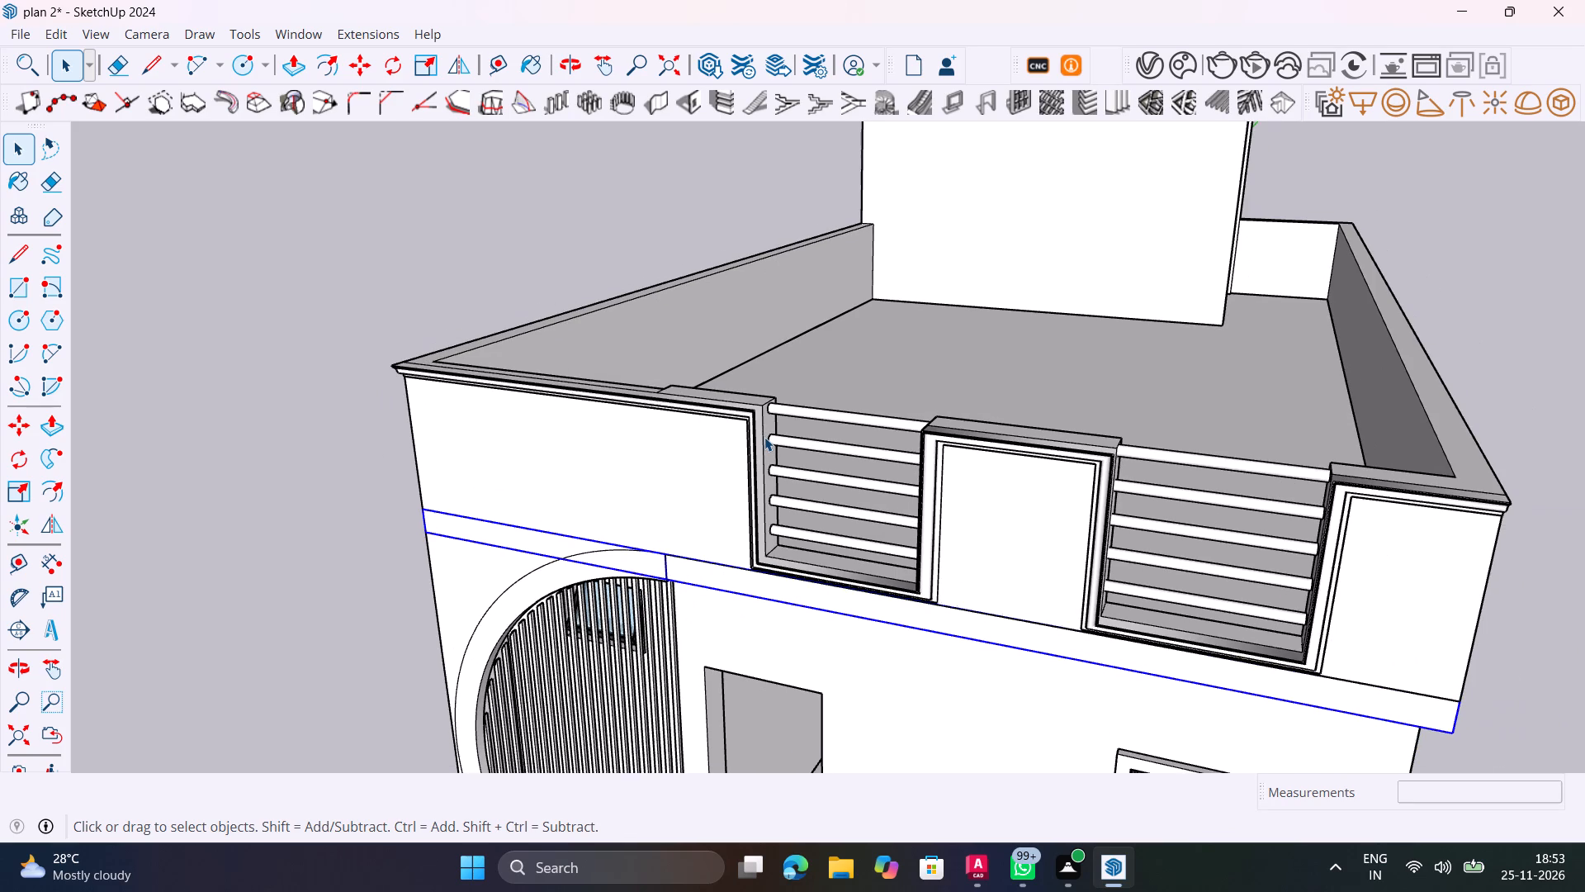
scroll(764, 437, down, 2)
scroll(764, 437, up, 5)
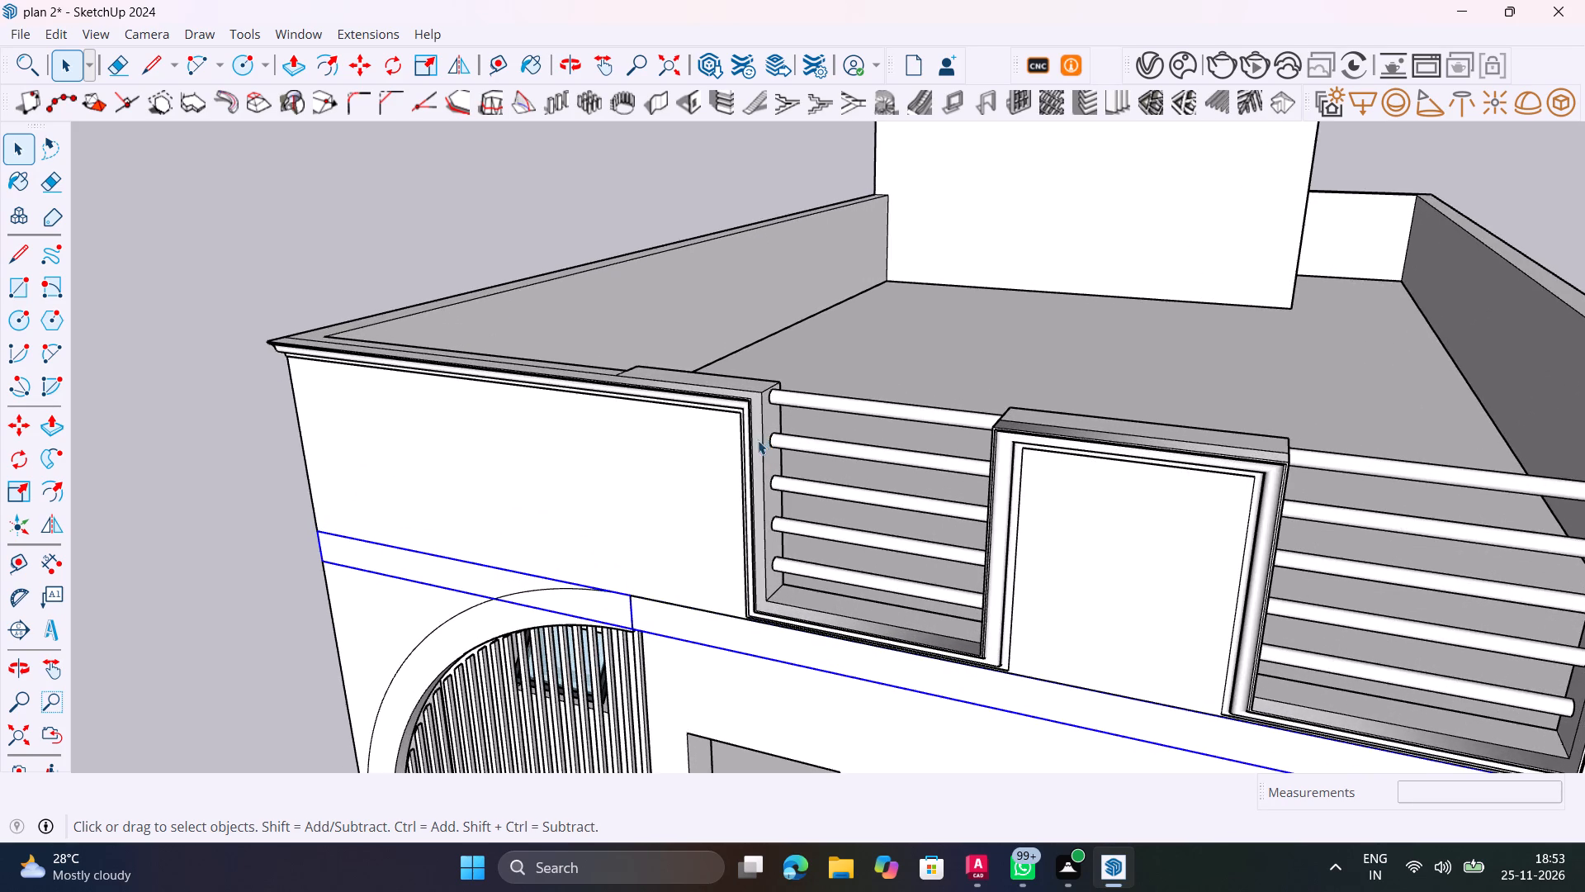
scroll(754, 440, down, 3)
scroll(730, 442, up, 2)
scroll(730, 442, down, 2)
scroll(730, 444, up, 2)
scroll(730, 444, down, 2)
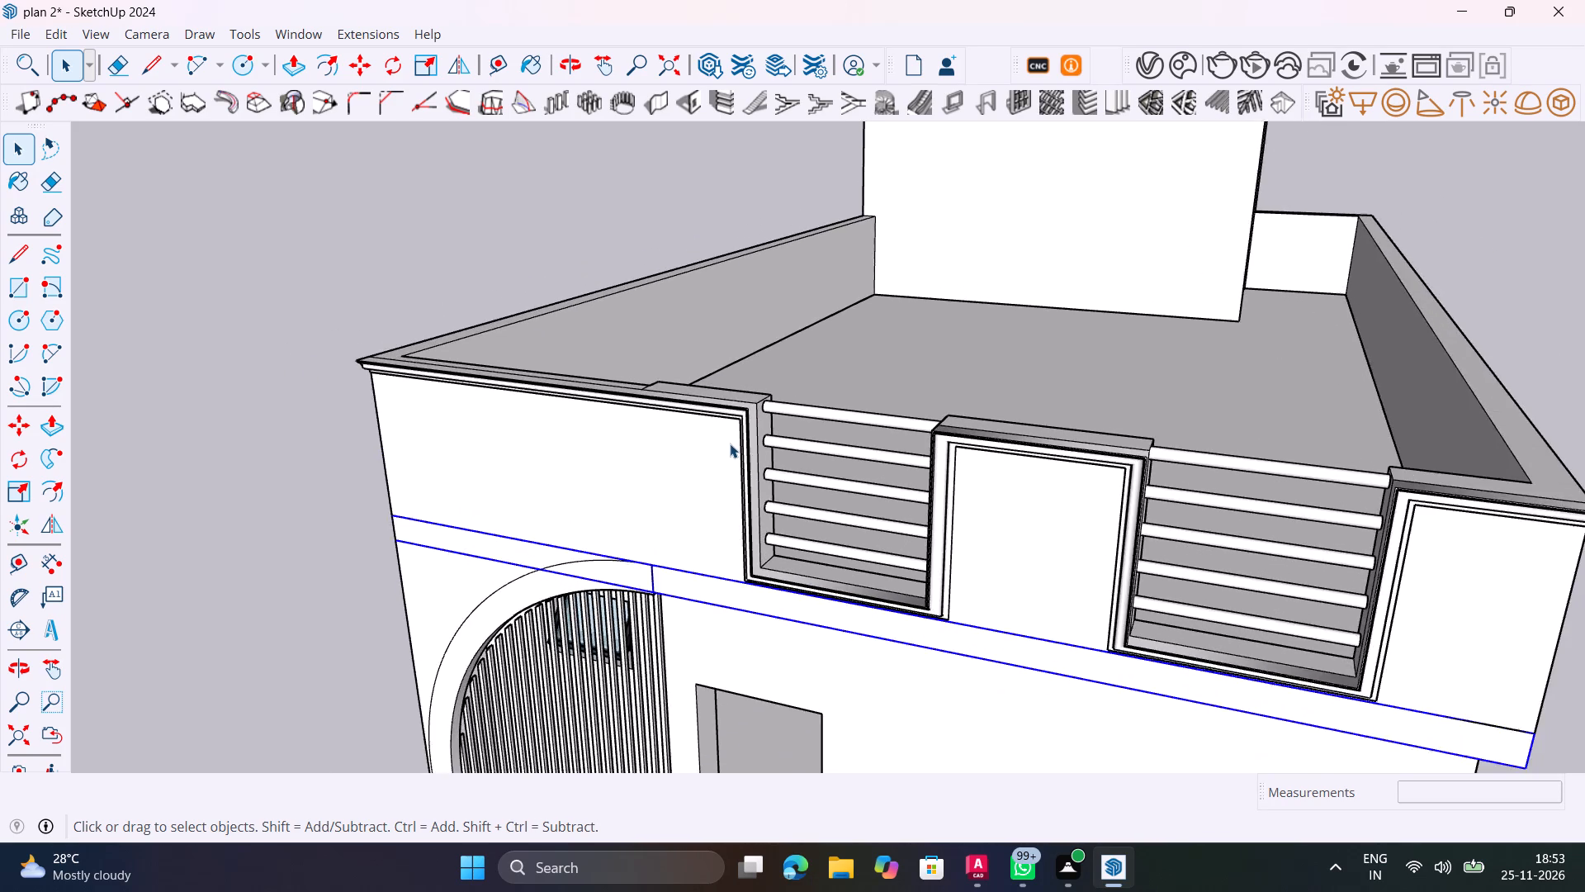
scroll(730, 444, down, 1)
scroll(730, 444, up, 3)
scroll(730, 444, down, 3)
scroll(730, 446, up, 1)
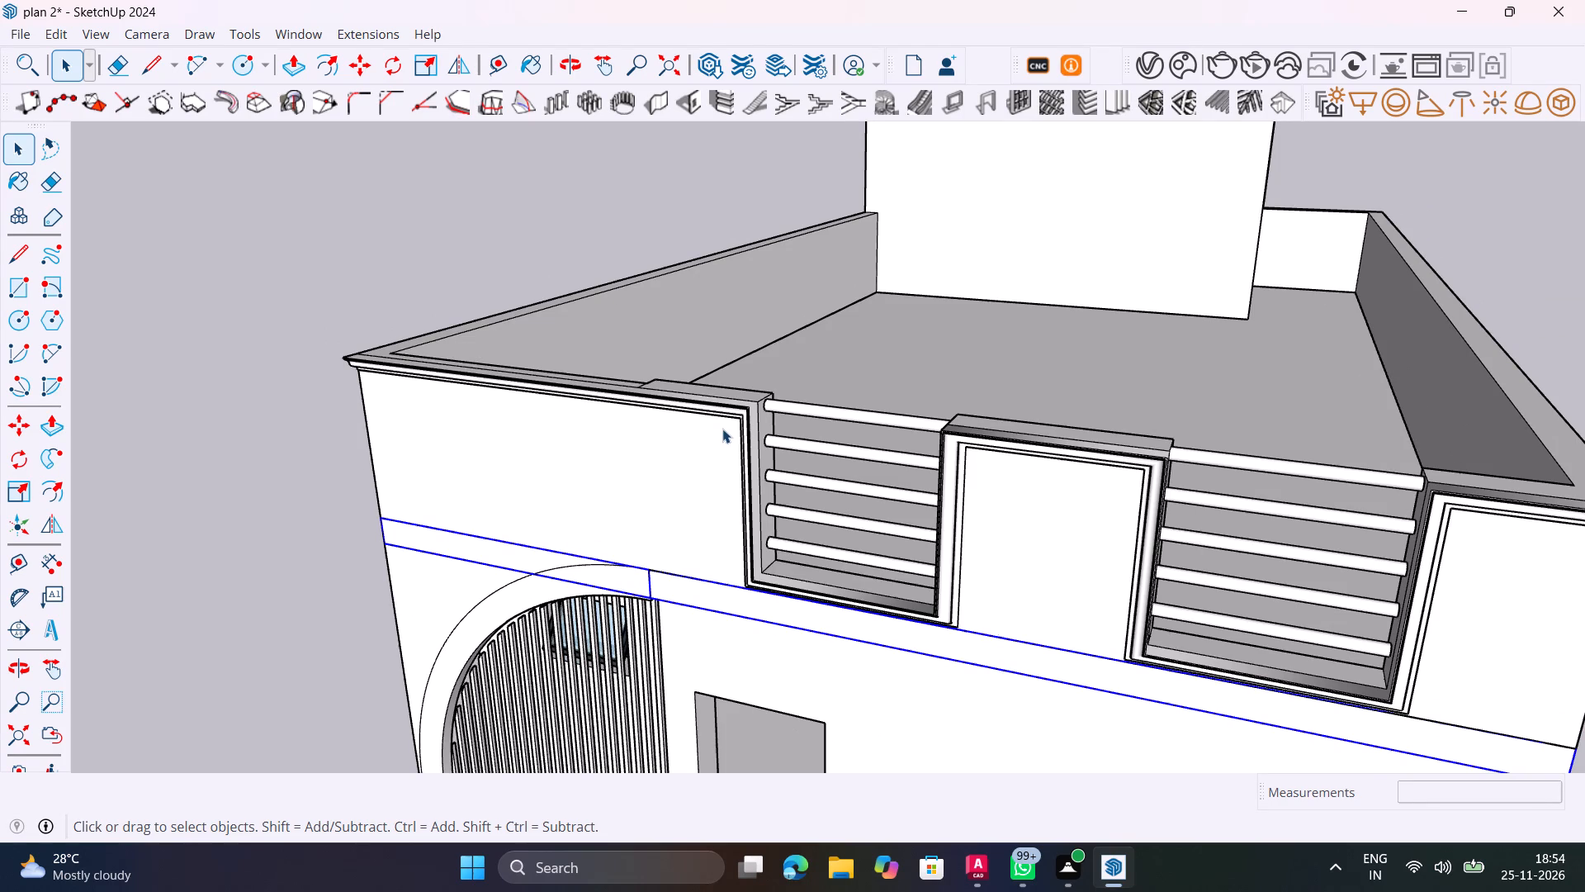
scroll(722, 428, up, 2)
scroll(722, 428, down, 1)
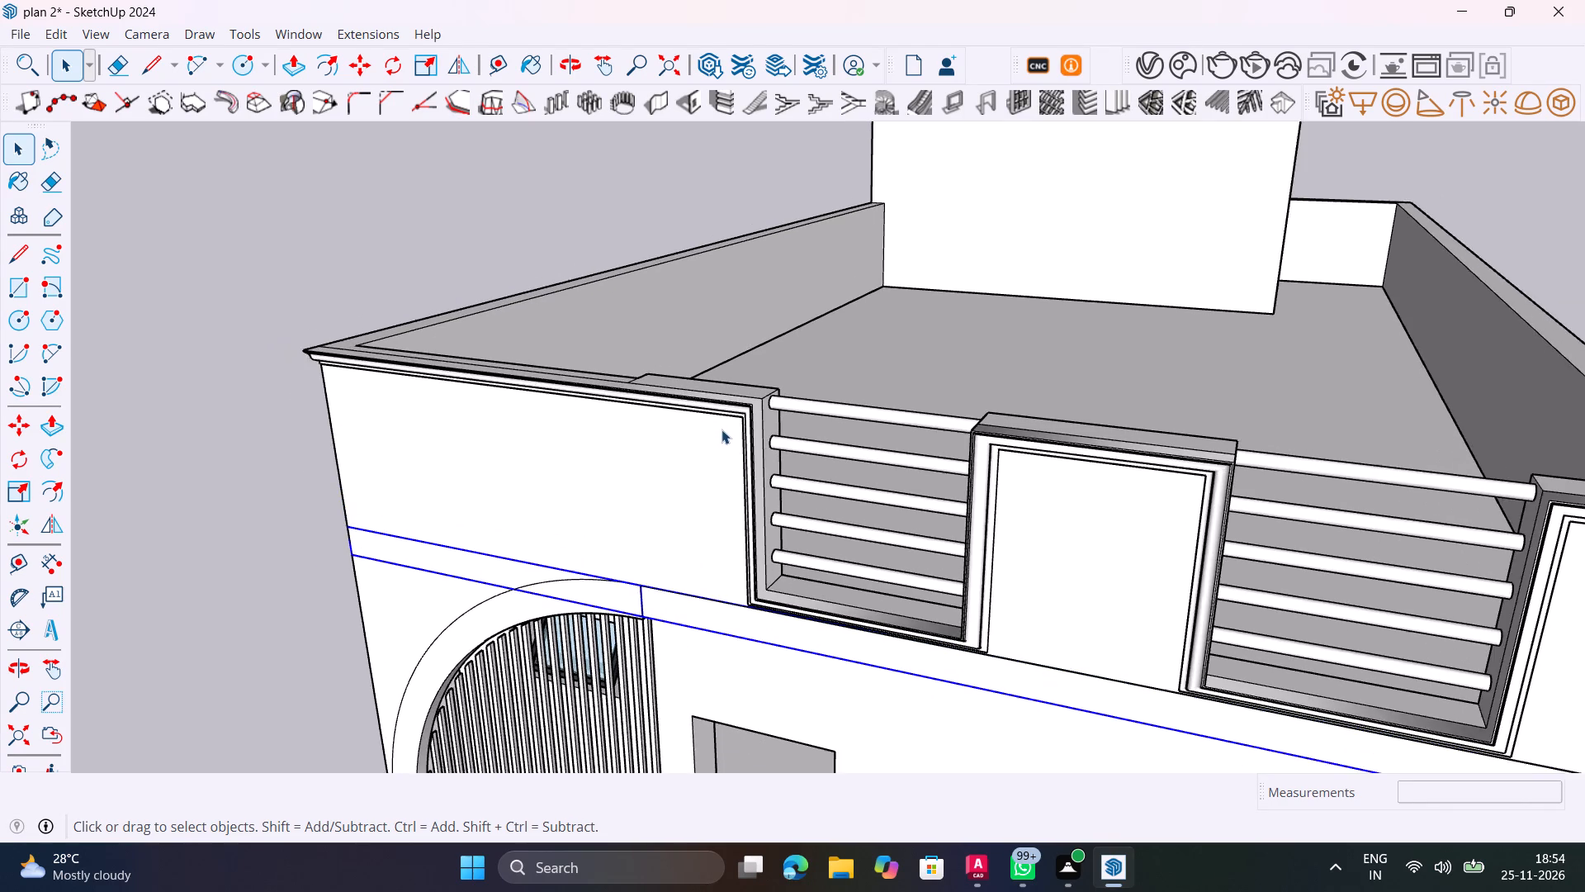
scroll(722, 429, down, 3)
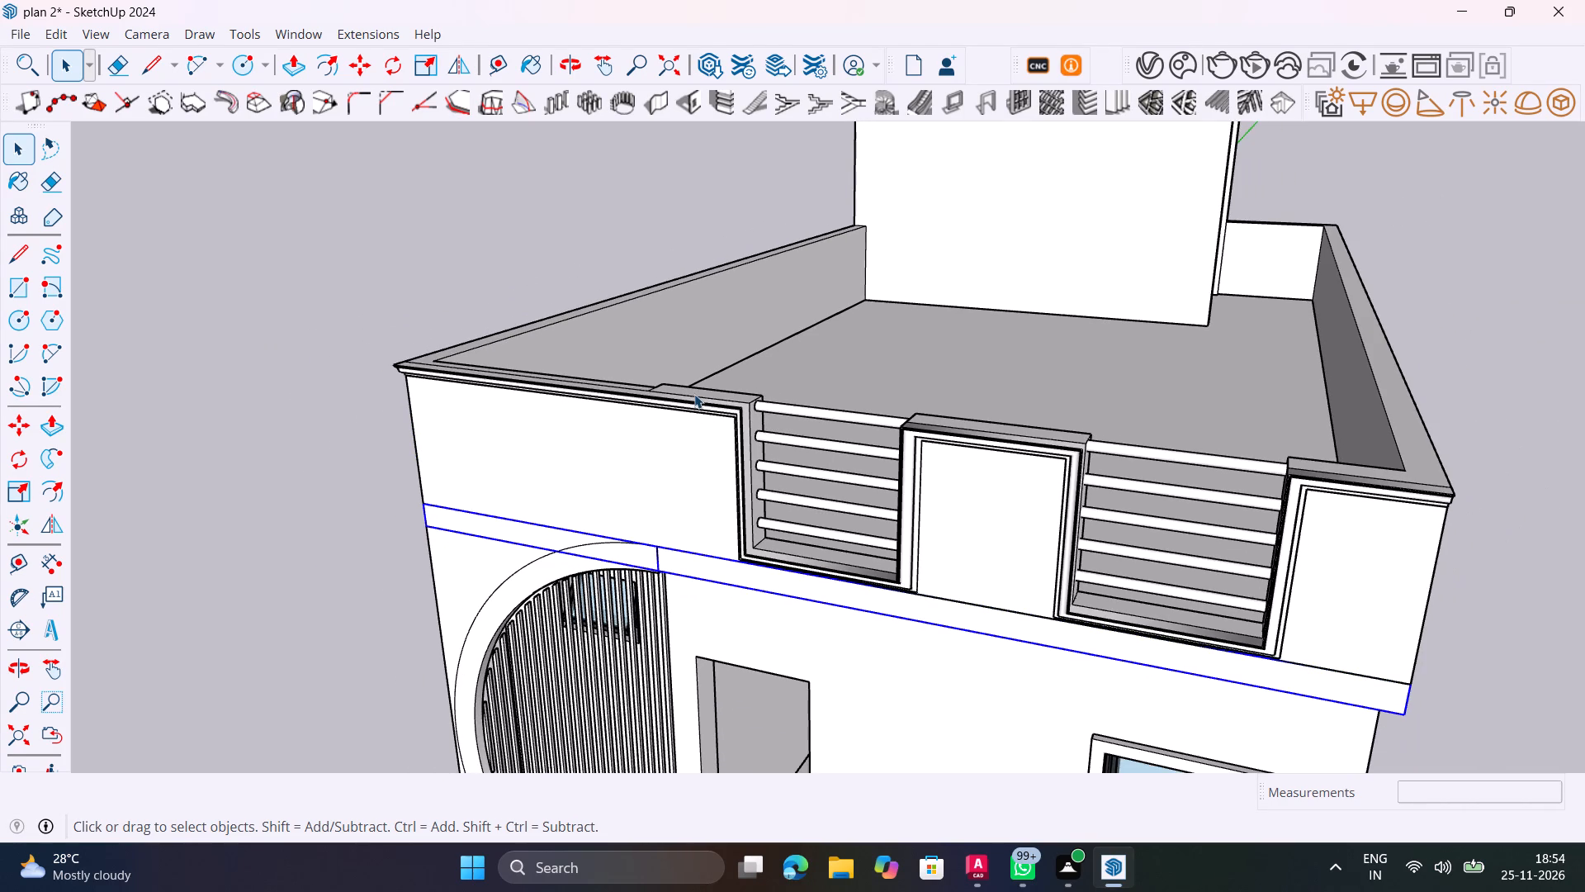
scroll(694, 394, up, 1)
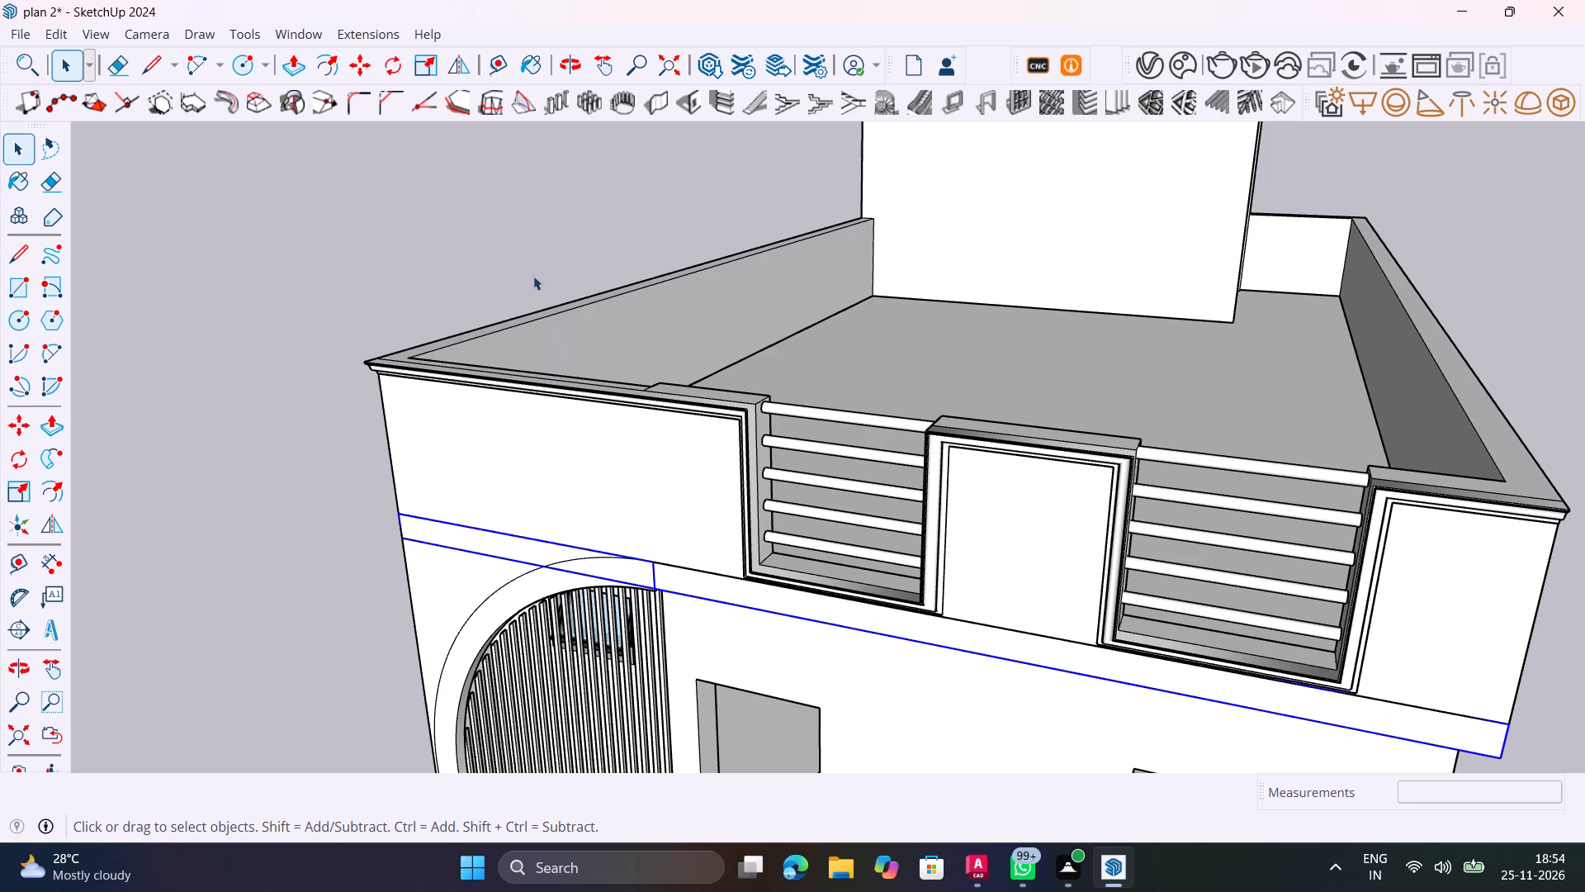
Examine the front parapet's crown moulding, railings and the slatted arch from above and from the house's side corner.
middle_drag(532, 272, 333, 429)
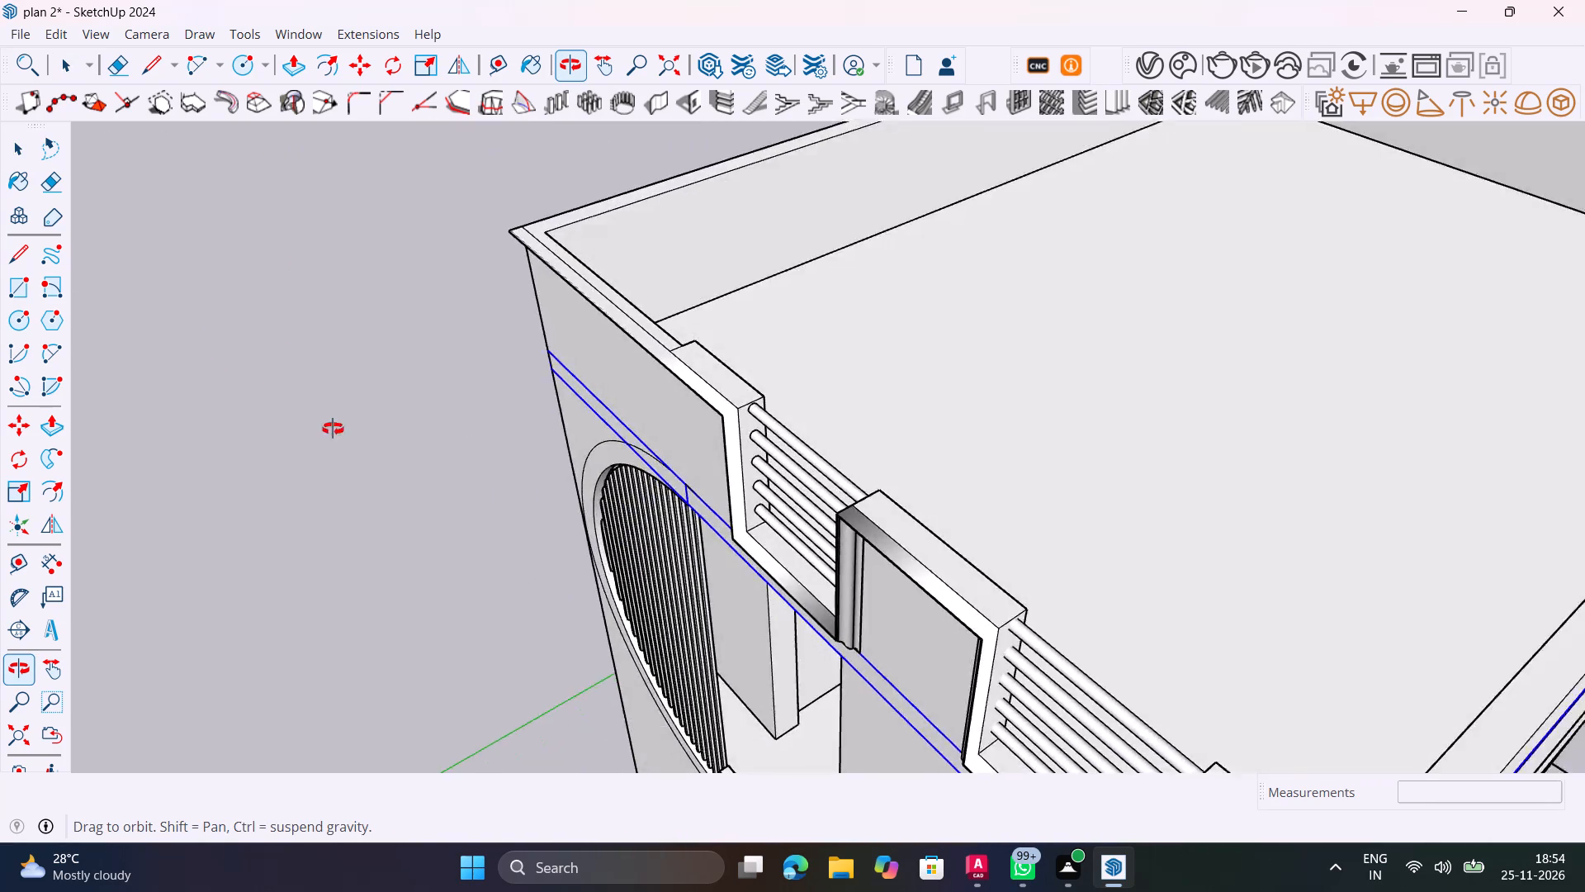
middle_drag(333, 429, 1042, 133)
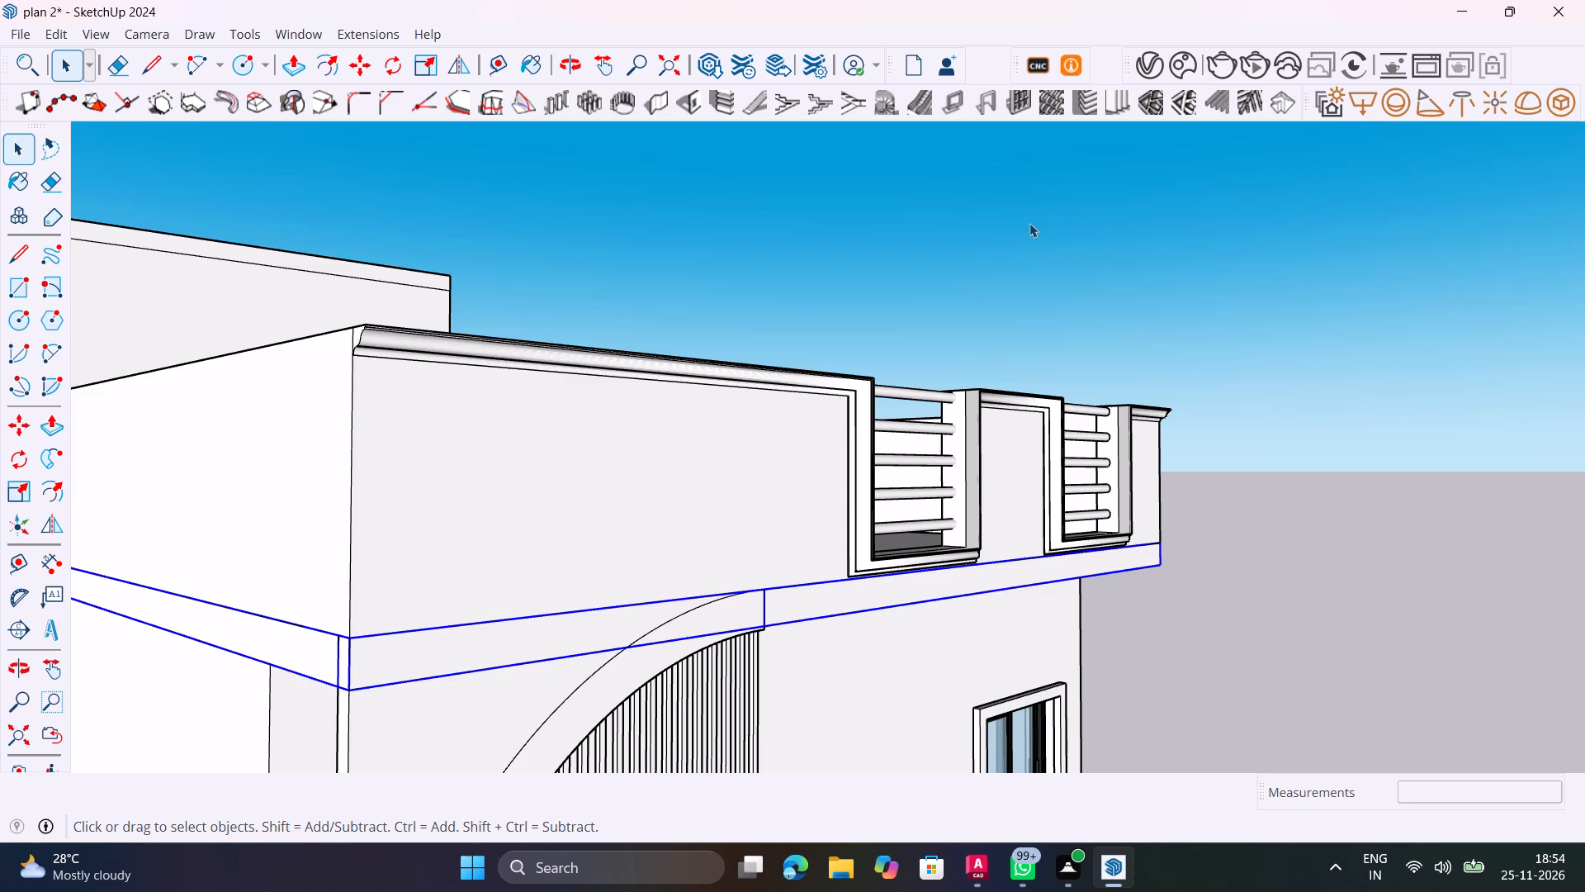
scroll(987, 225, down, 1)
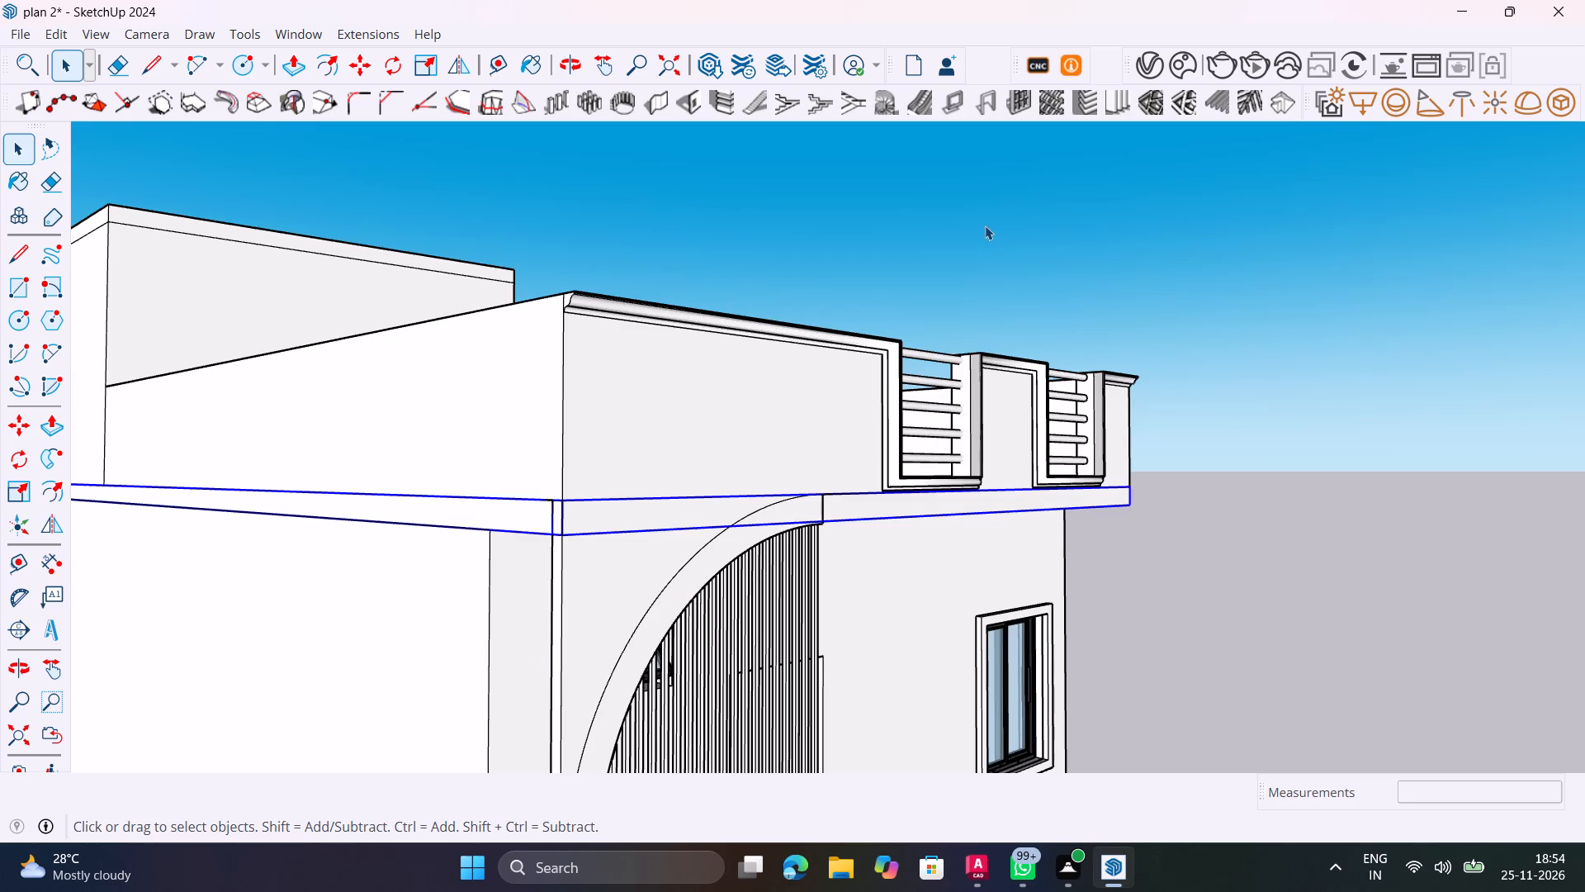
scroll(985, 225, up, 1)
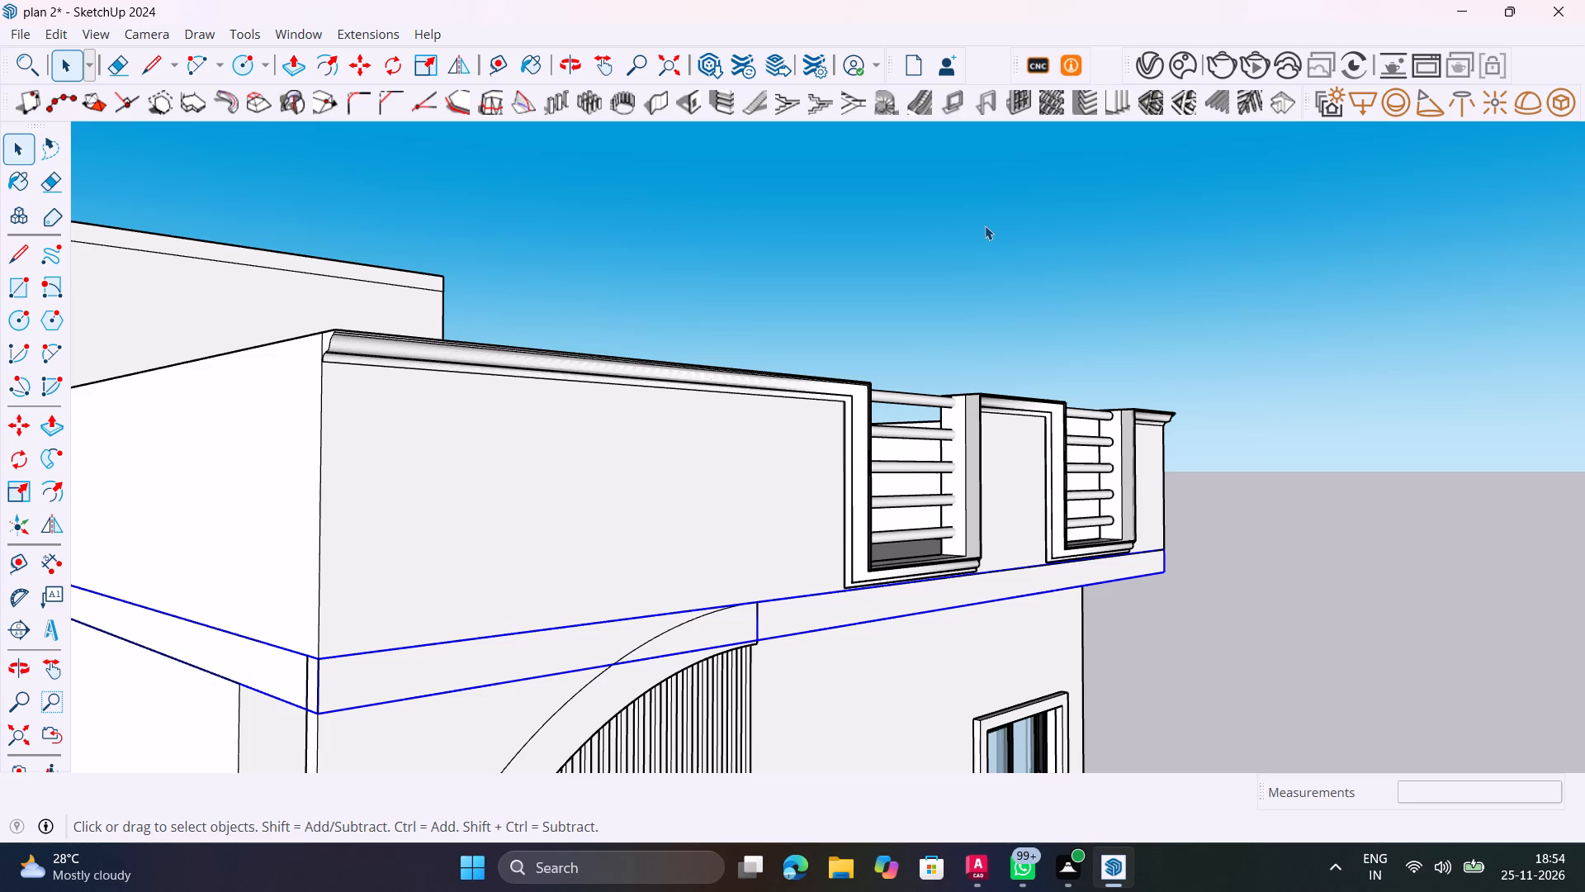
scroll(985, 225, down, 1)
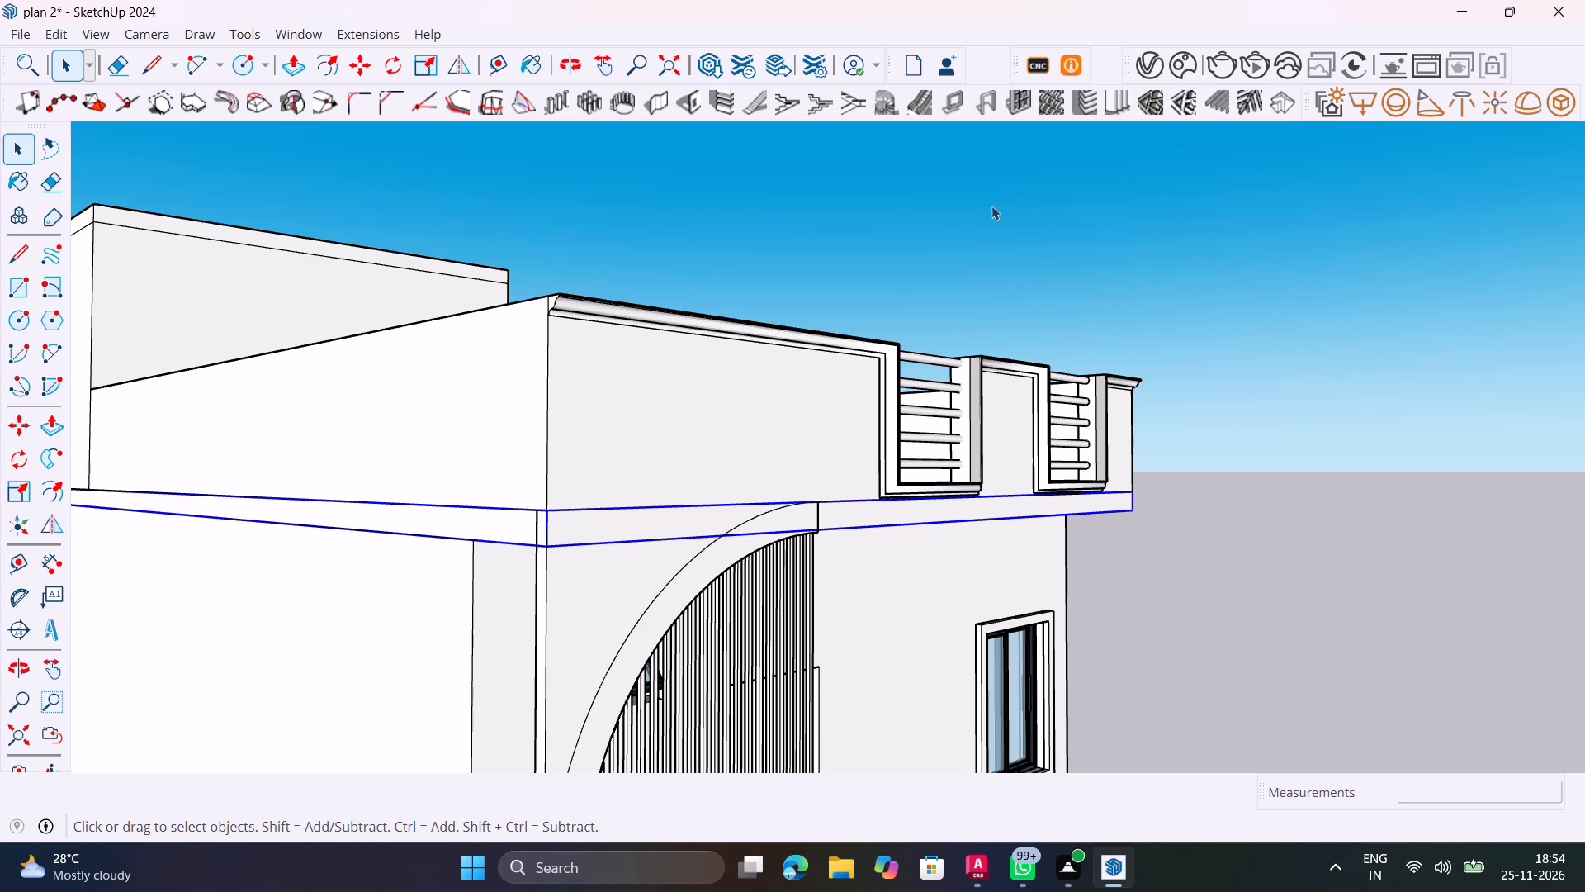
scroll(1001, 198, down, 1)
scroll(1001, 198, up, 1)
scroll(1001, 198, down, 2)
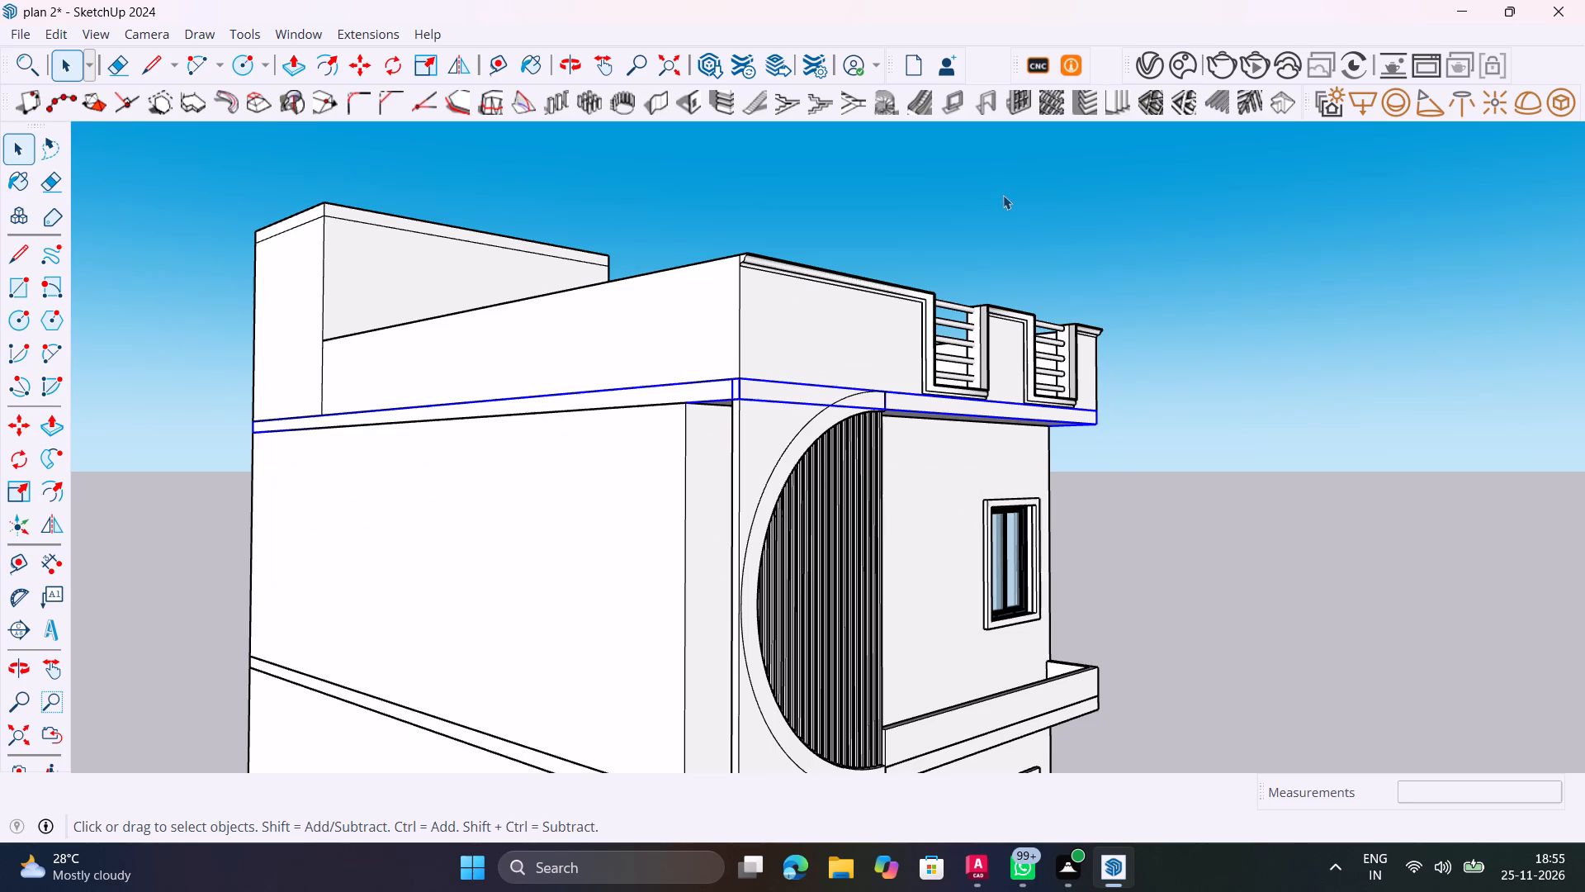
scroll(1003, 195, up, 1)
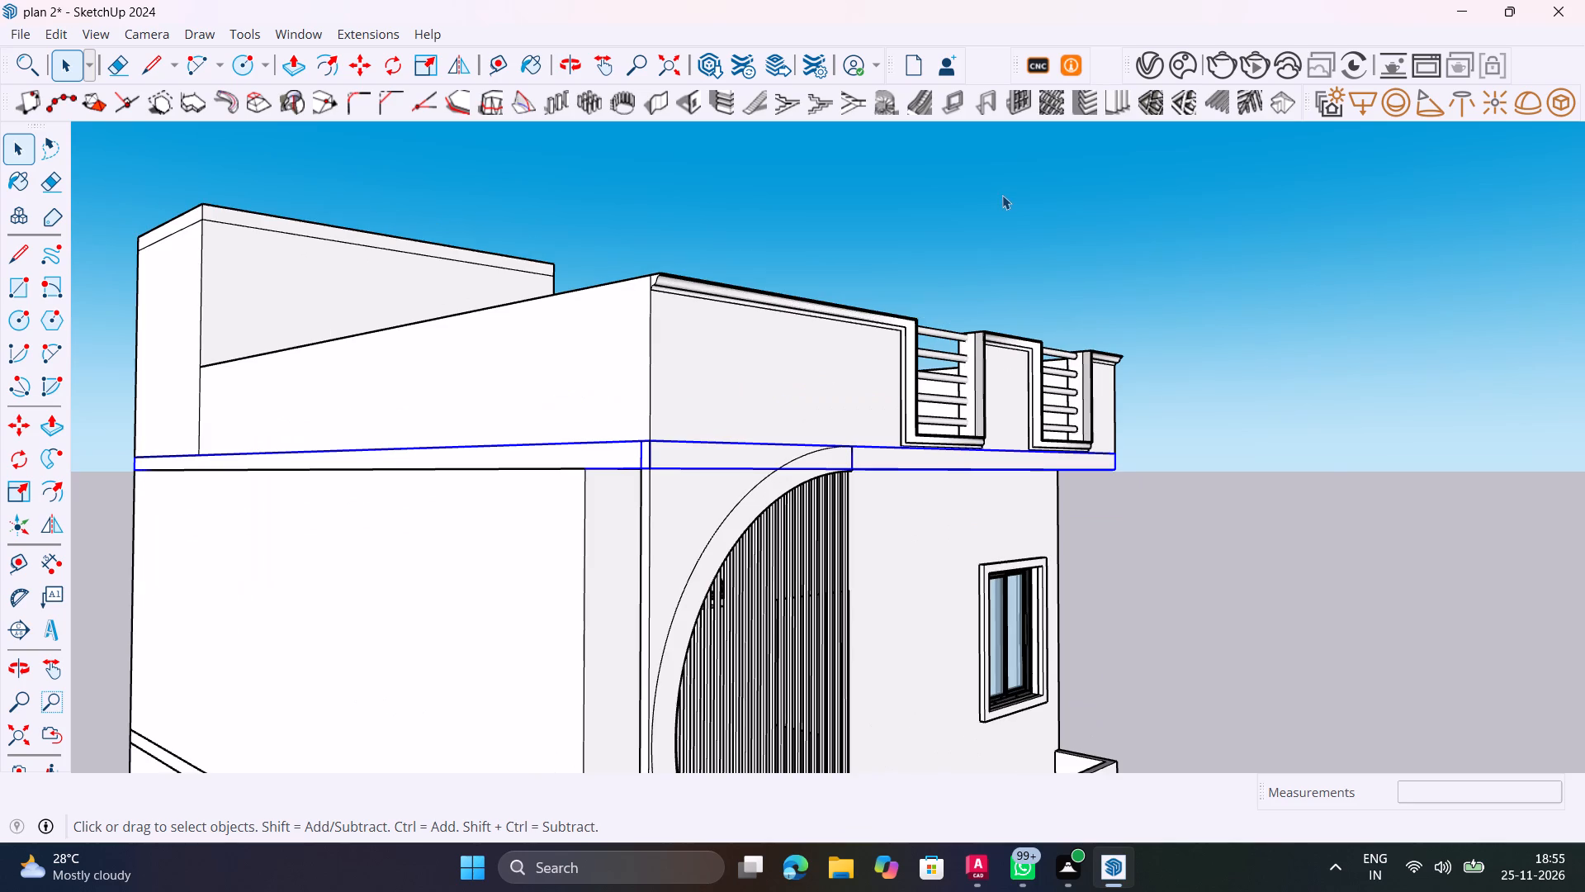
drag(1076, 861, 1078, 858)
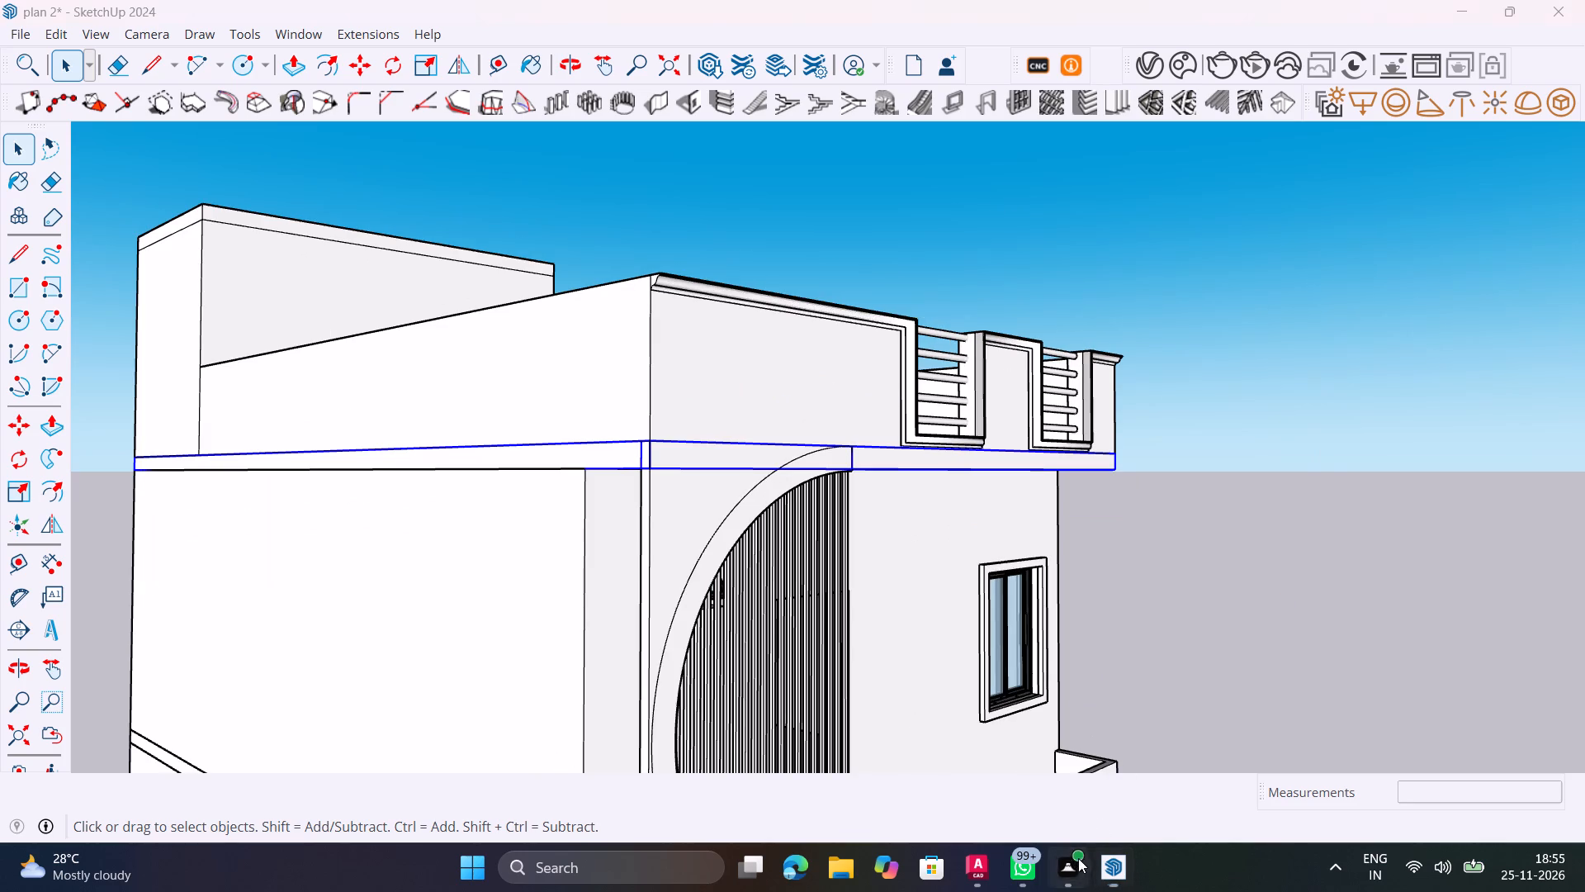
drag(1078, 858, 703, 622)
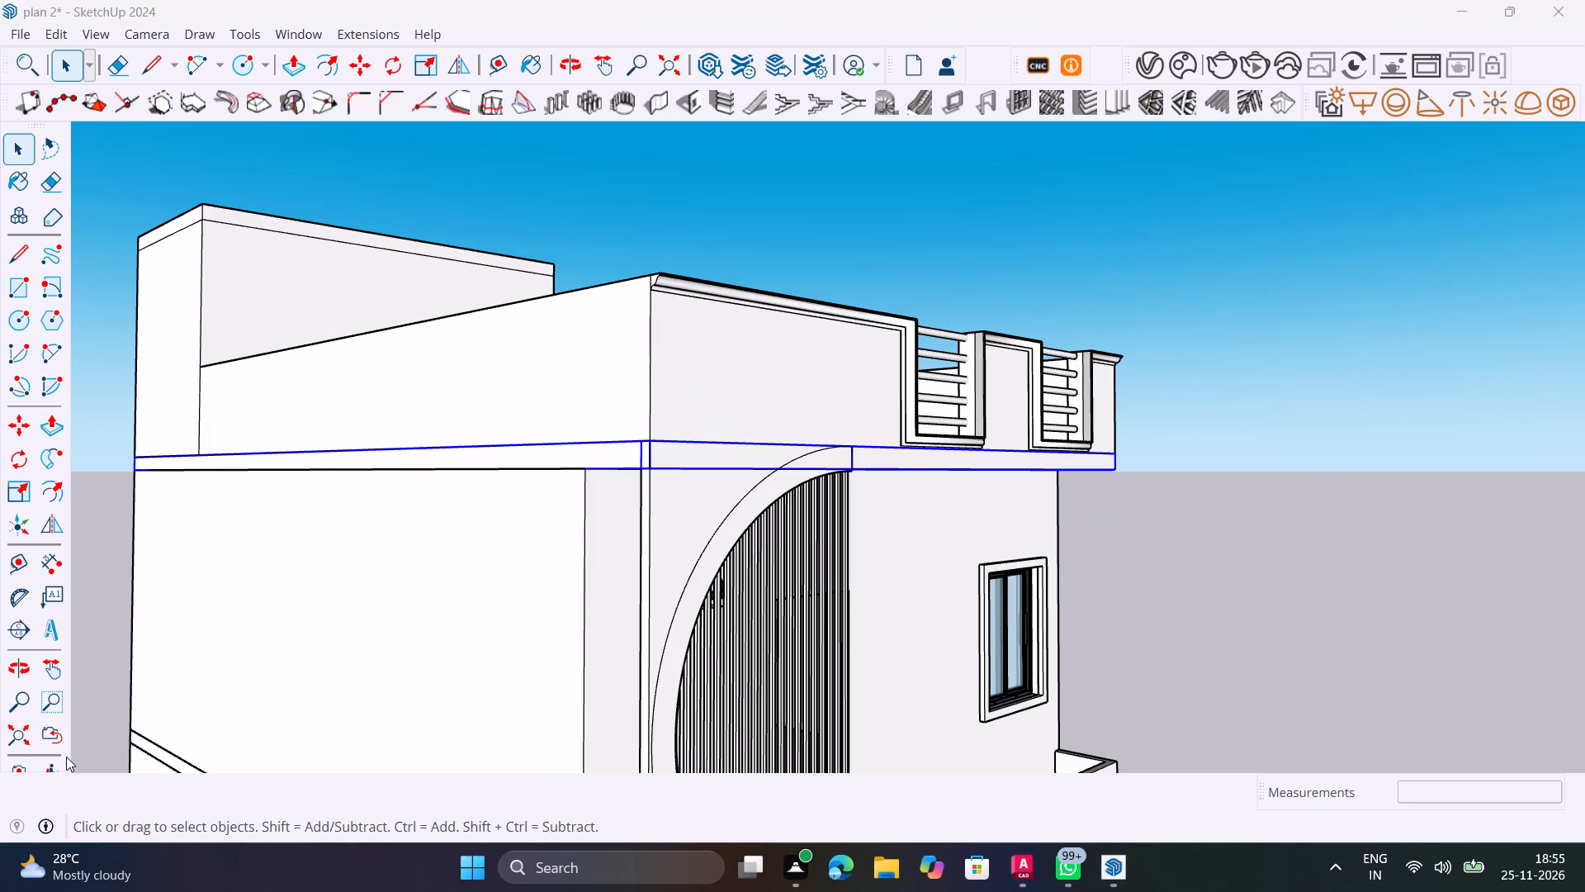
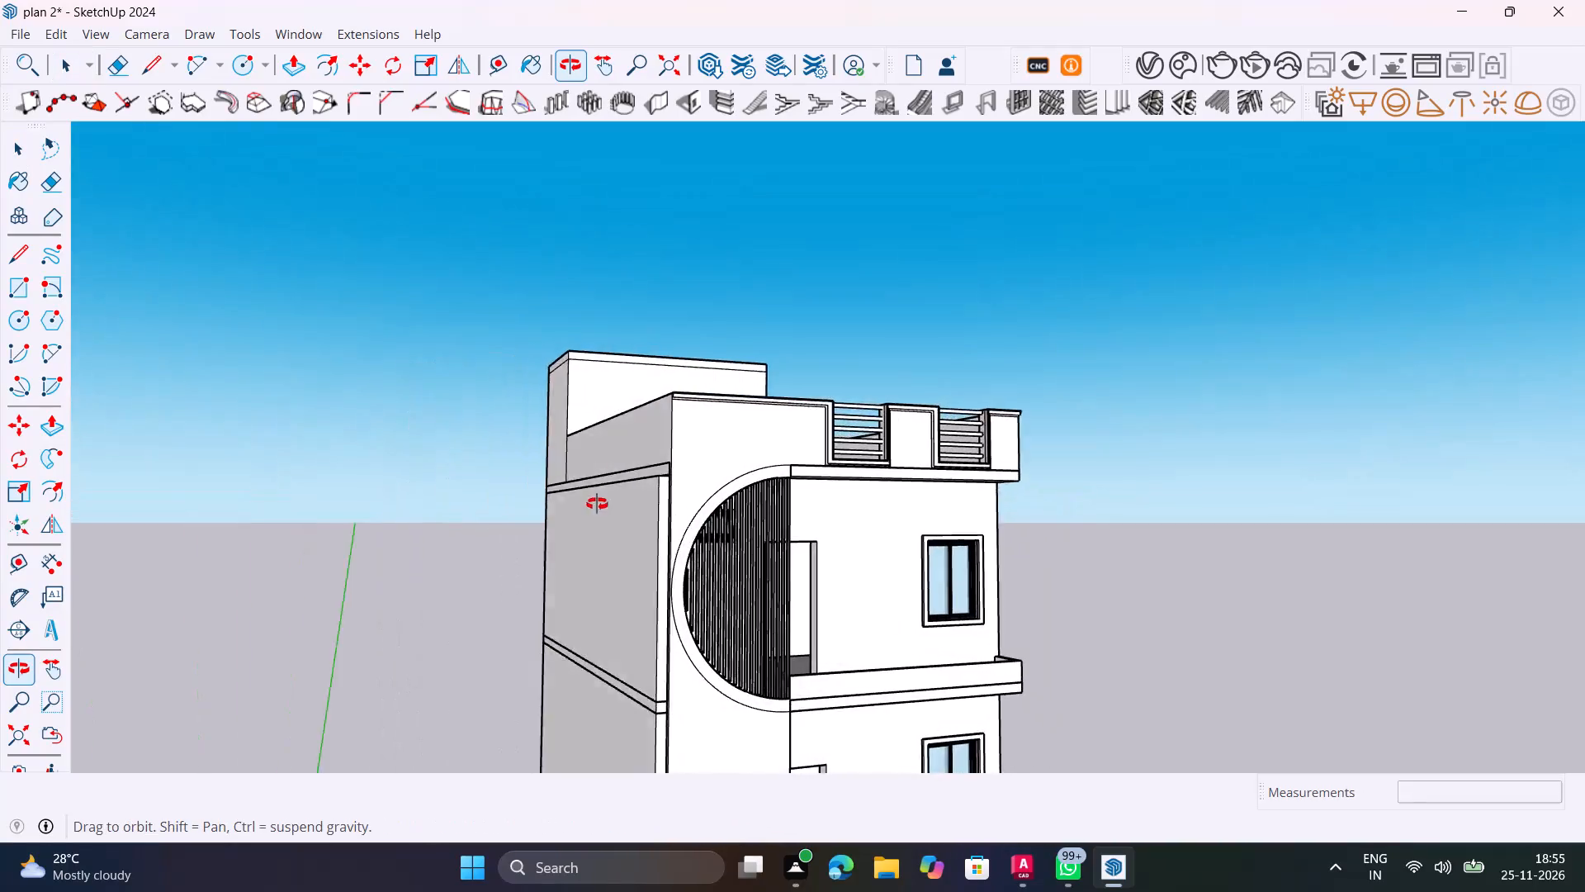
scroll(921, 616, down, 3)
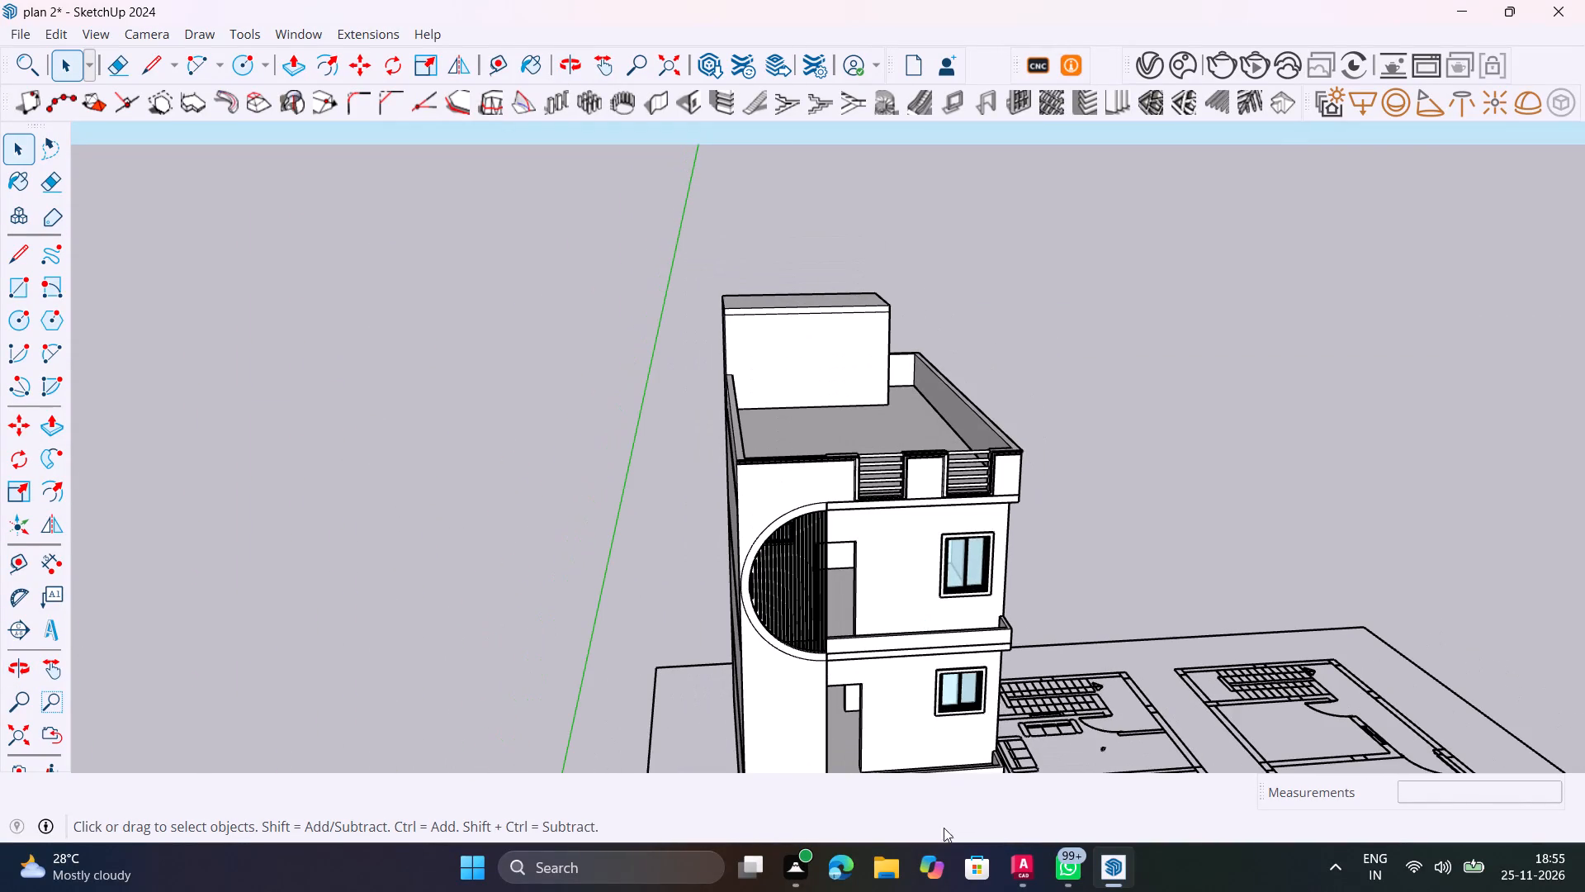
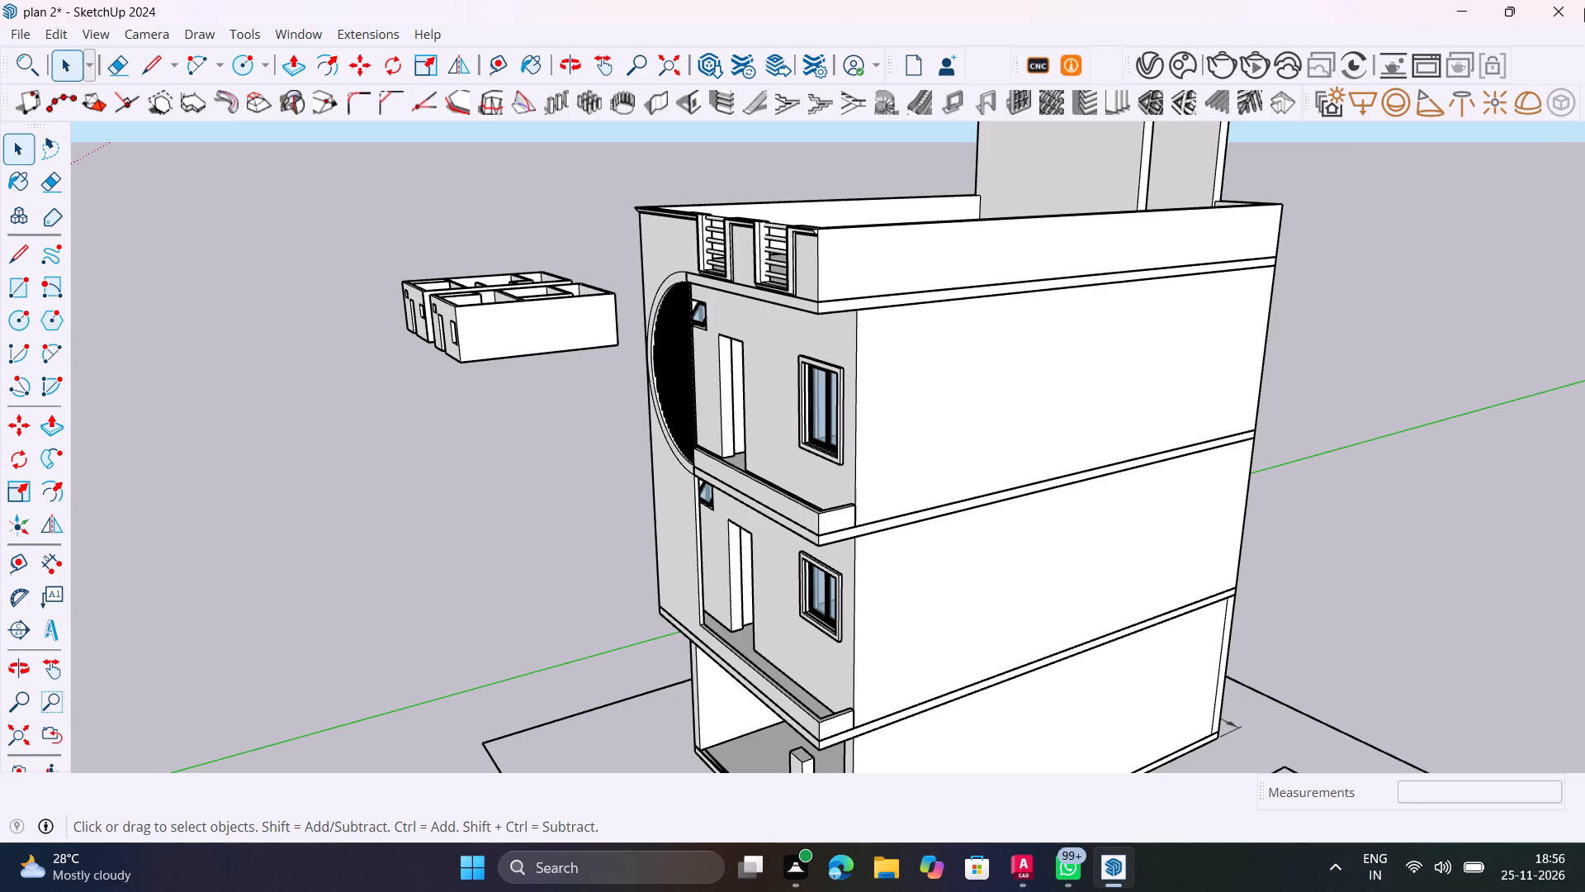
Examine the house's side wall, open ground floor and front facade with its balconies, windows and arch from several angles.
scroll(997, 462, down, 6)
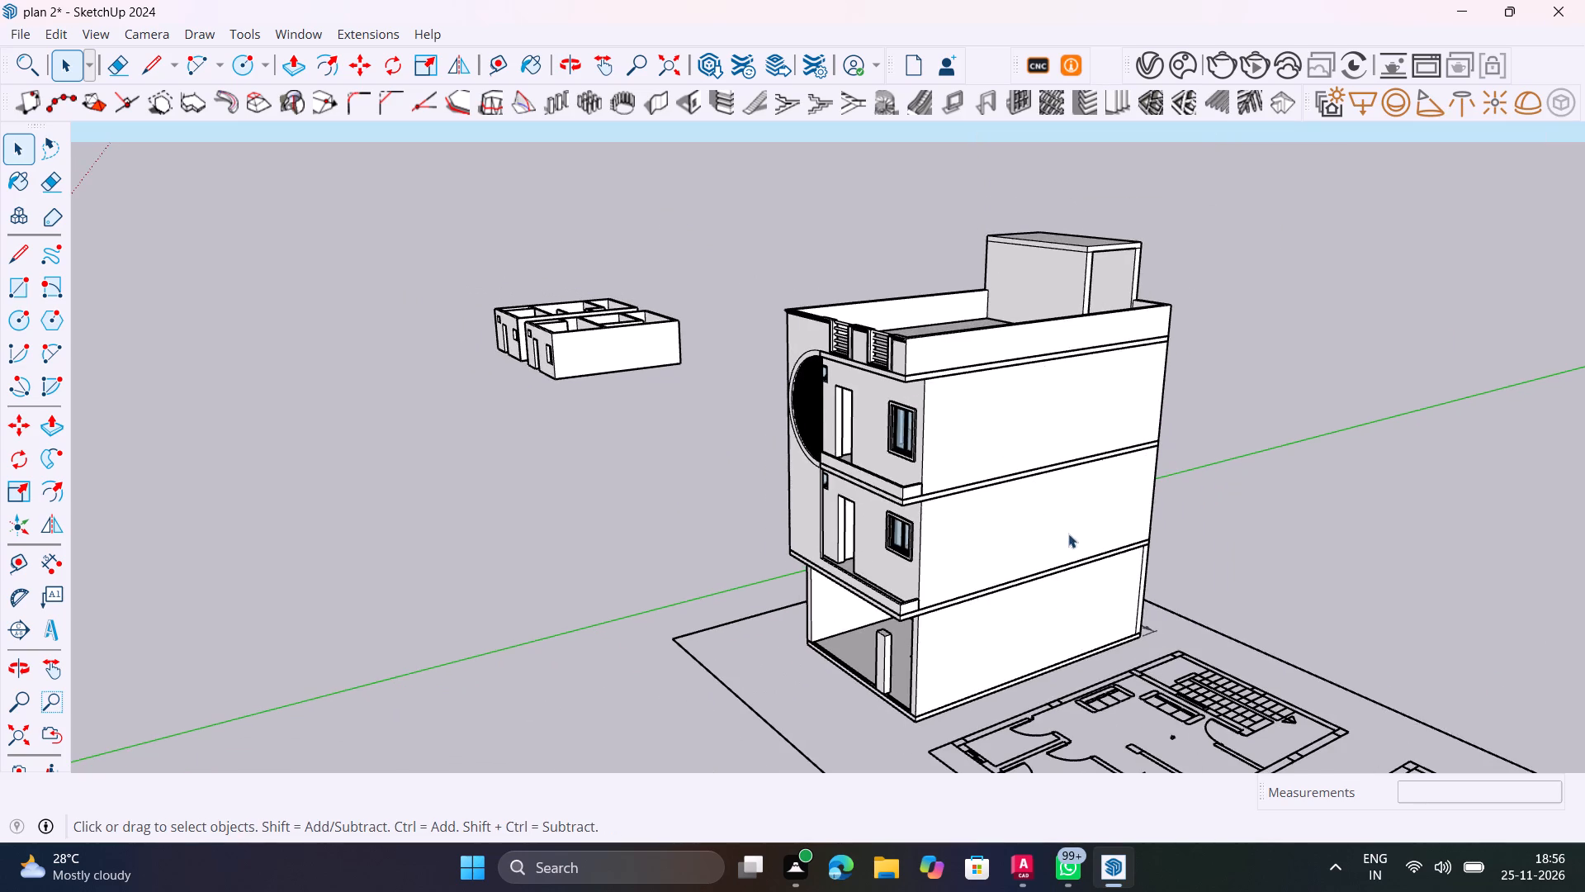
shift+middle_drag(1062, 535, 887, 467)
scroll(723, 629, up, 5)
middle_drag(794, 655, 862, 670)
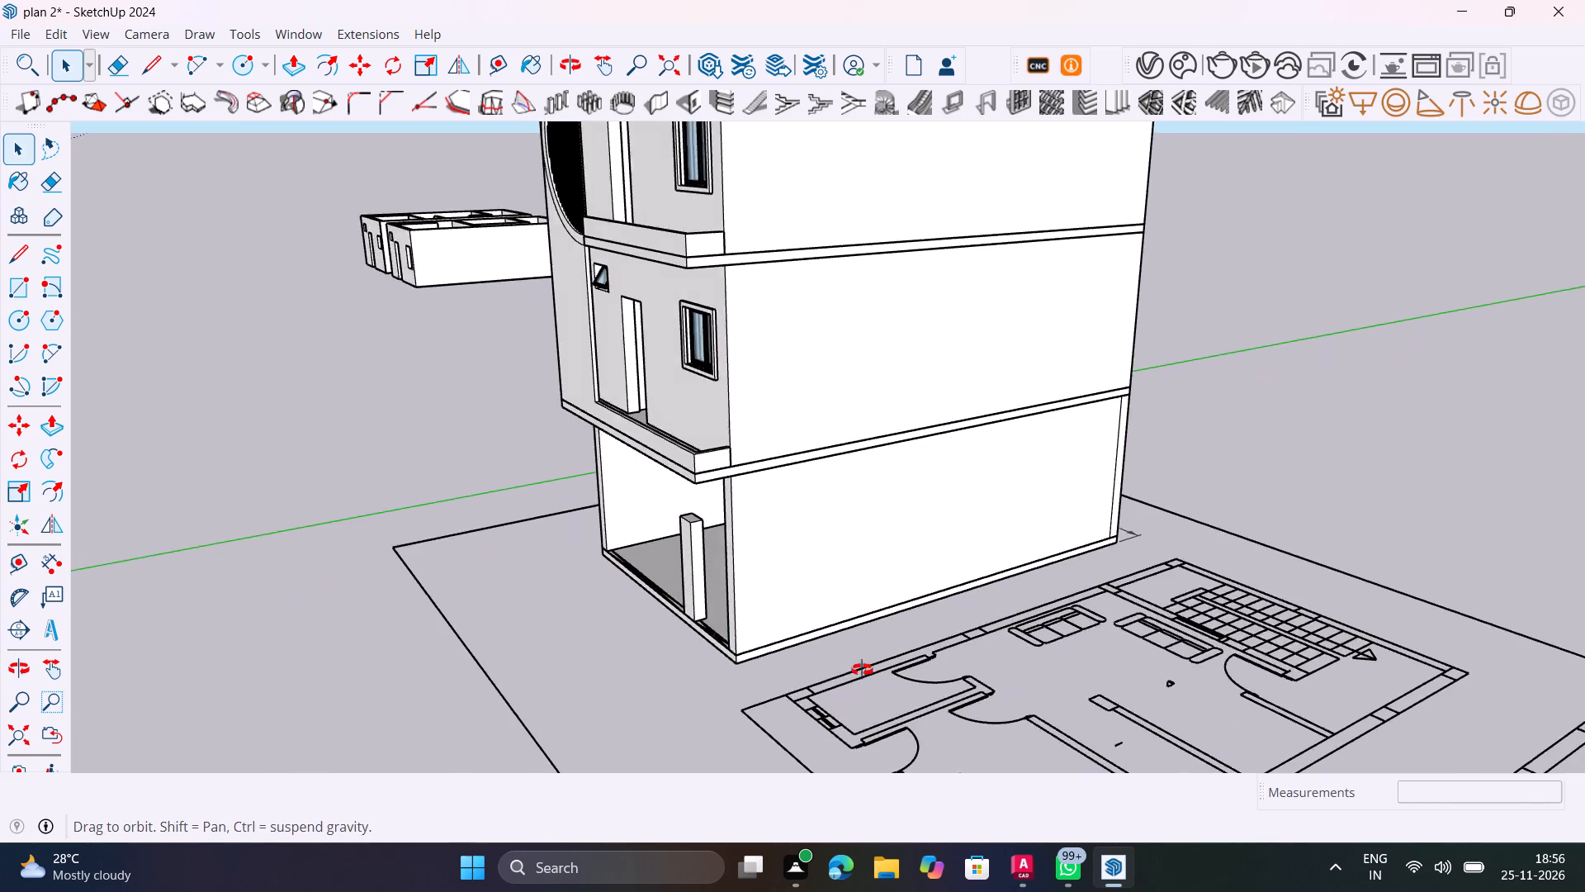
middle_drag(862, 670, 1149, 731)
scroll(1149, 731, up, 1)
scroll(733, 440, up, 2)
shift+middle_drag(778, 463, 1088, 495)
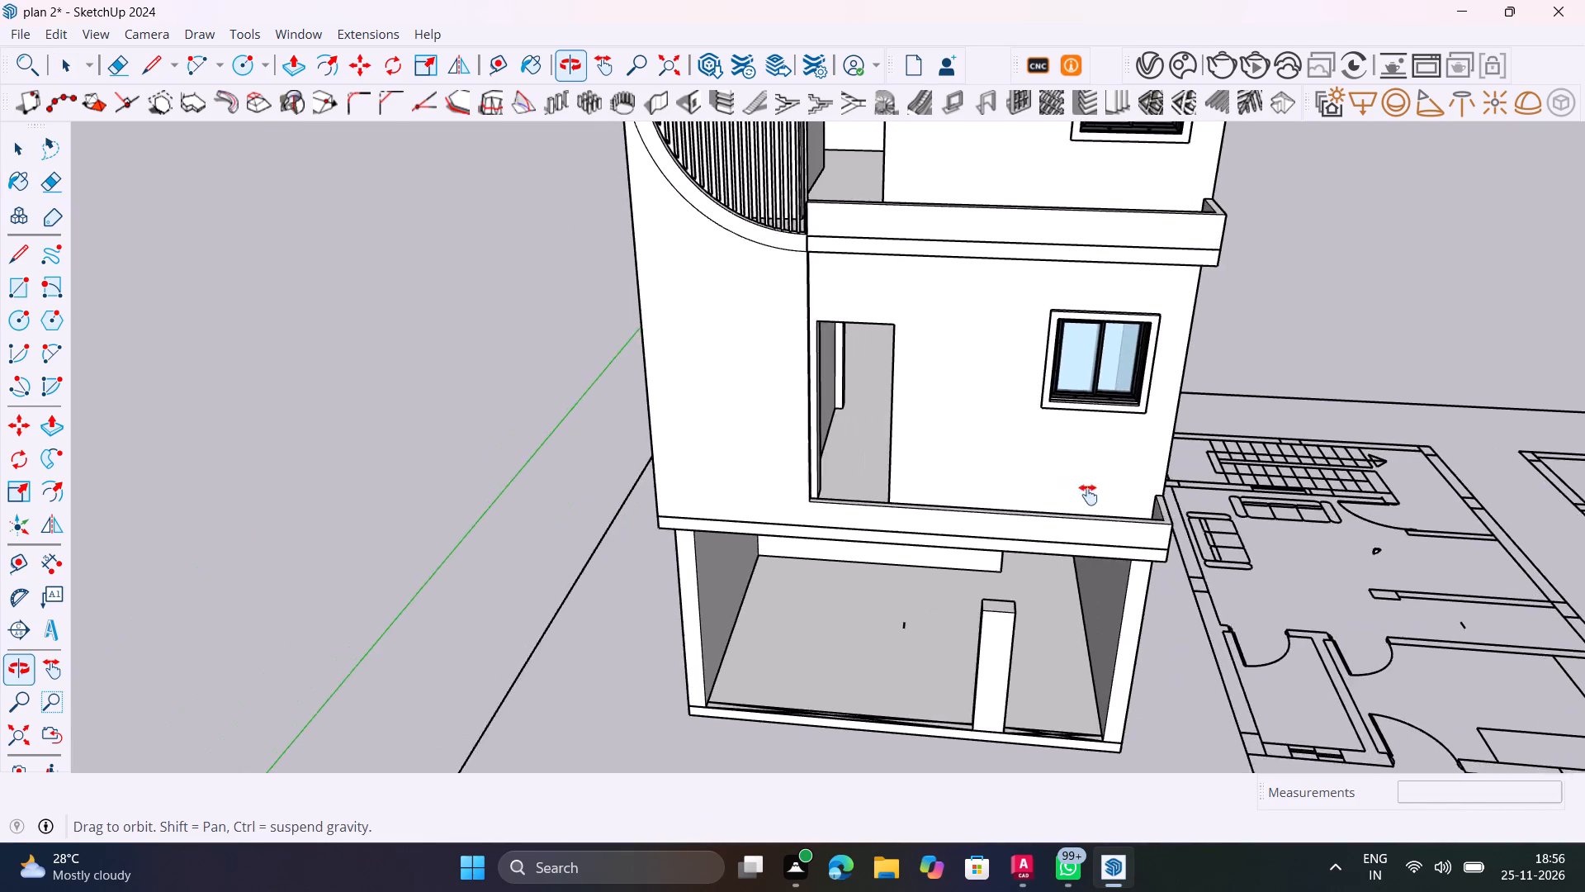
shift+middle_drag(1088, 495, 1034, 539)
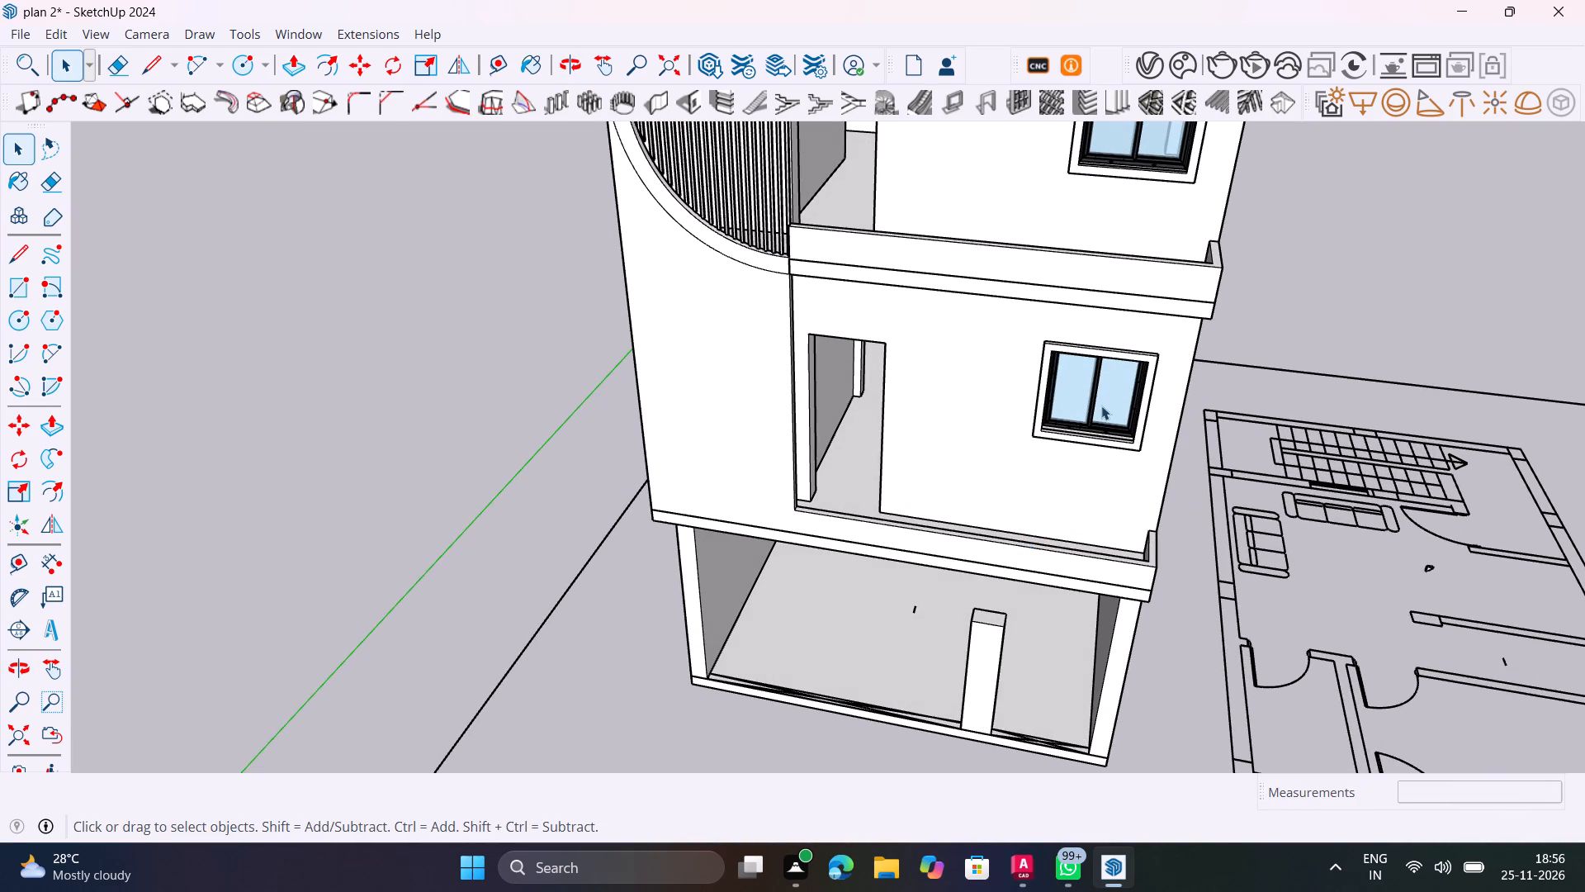
scroll(1092, 400, down, 6)
shift+middle_drag(1116, 418, 906, 483)
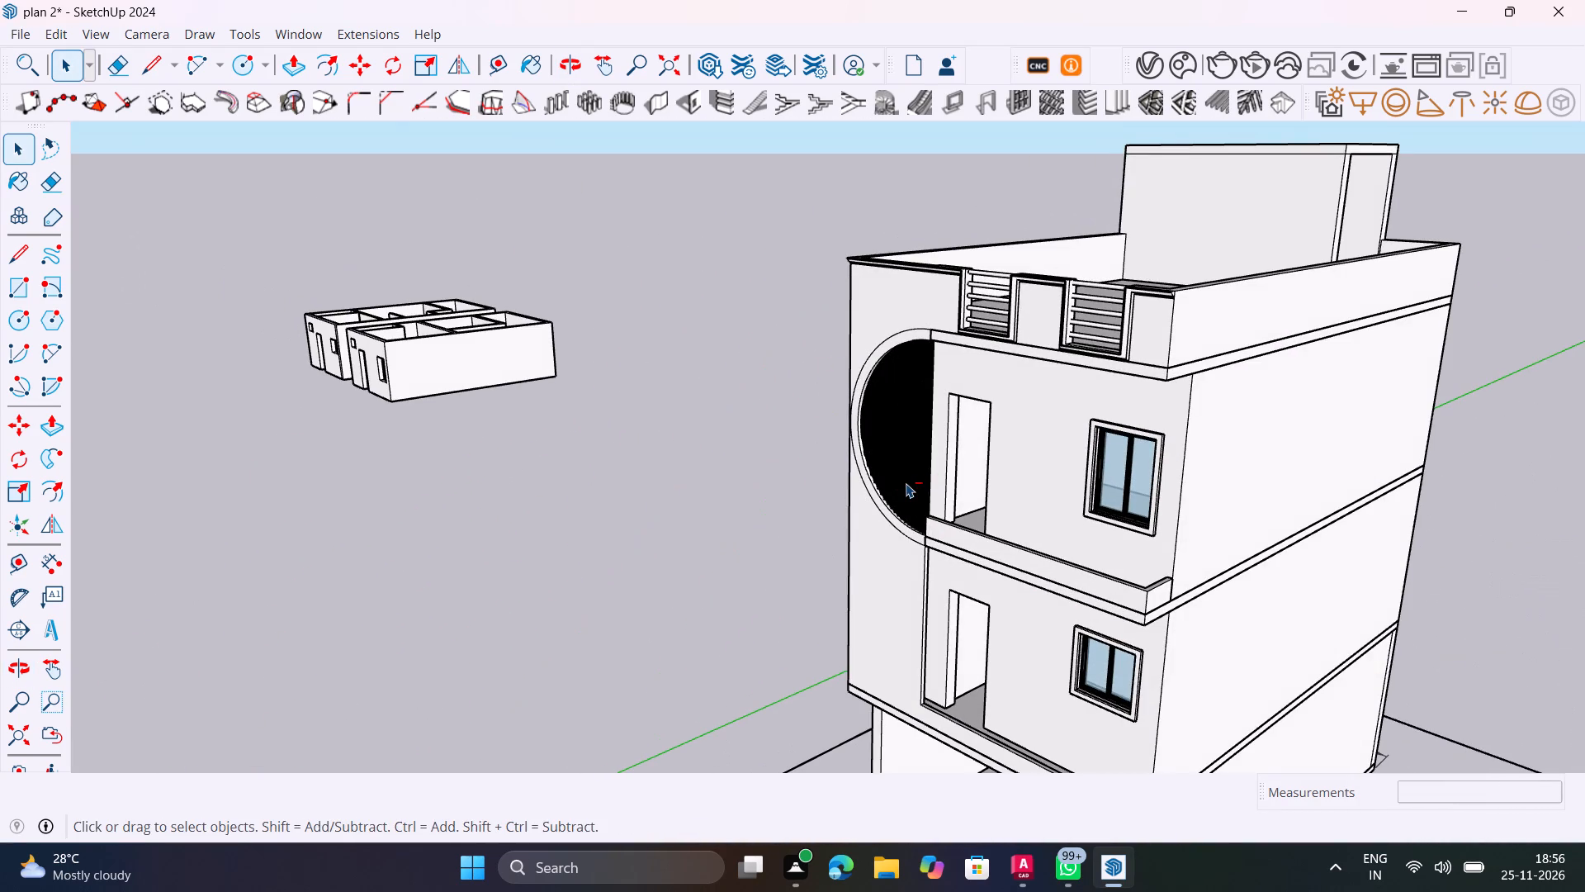
Save the house model.
key(ctrl+s)
Inspect the upper front facade and the parapet's railing openings, frames and horizontal bars up close.
scroll(1123, 396, down, 8)
shift+middle_drag(1175, 466, 961, 431)
shift+scroll(961, 431, down, 4)
middle_drag(892, 384, 1051, 408)
scroll(929, 322, up, 4)
scroll(859, 340, up, 4)
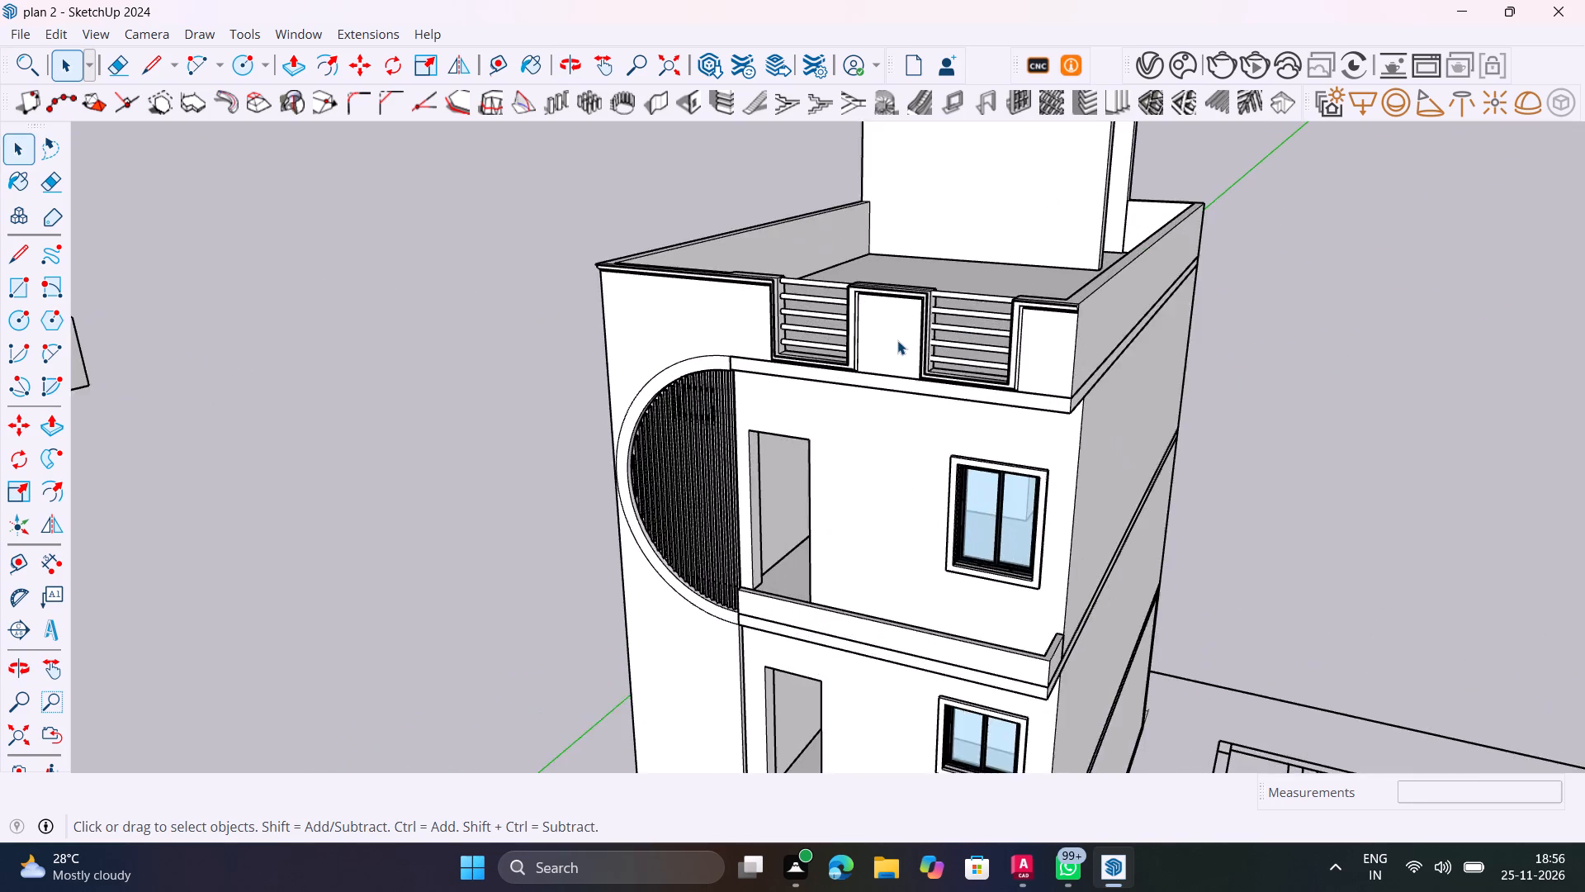
scroll(897, 340, up, 17)
middle_drag(874, 402, 1102, 345)
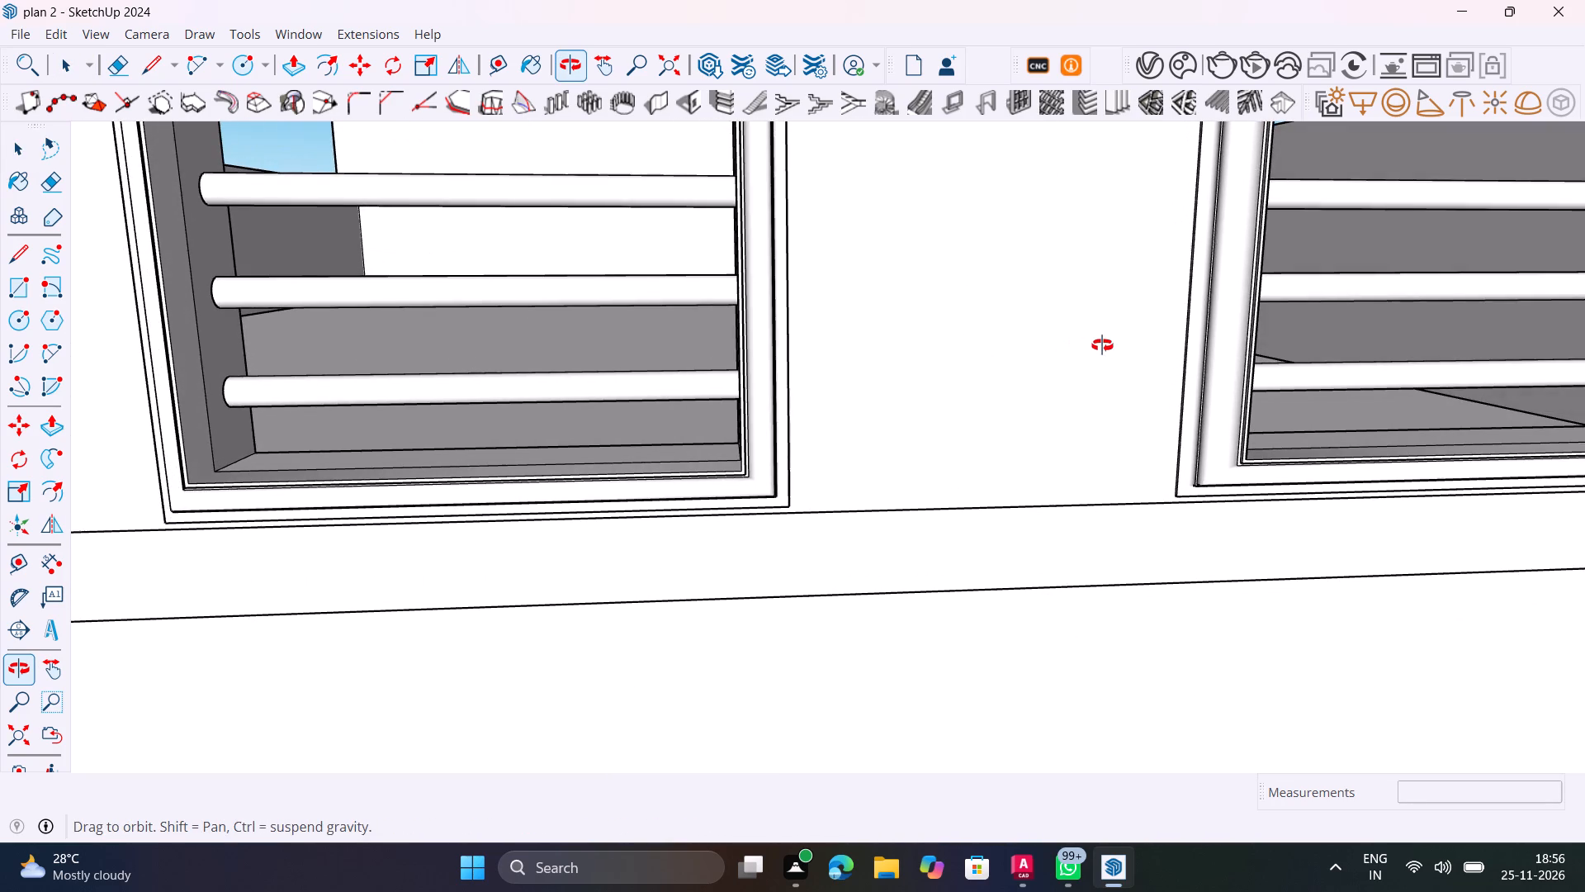
middle_drag(1102, 345, 1059, 388)
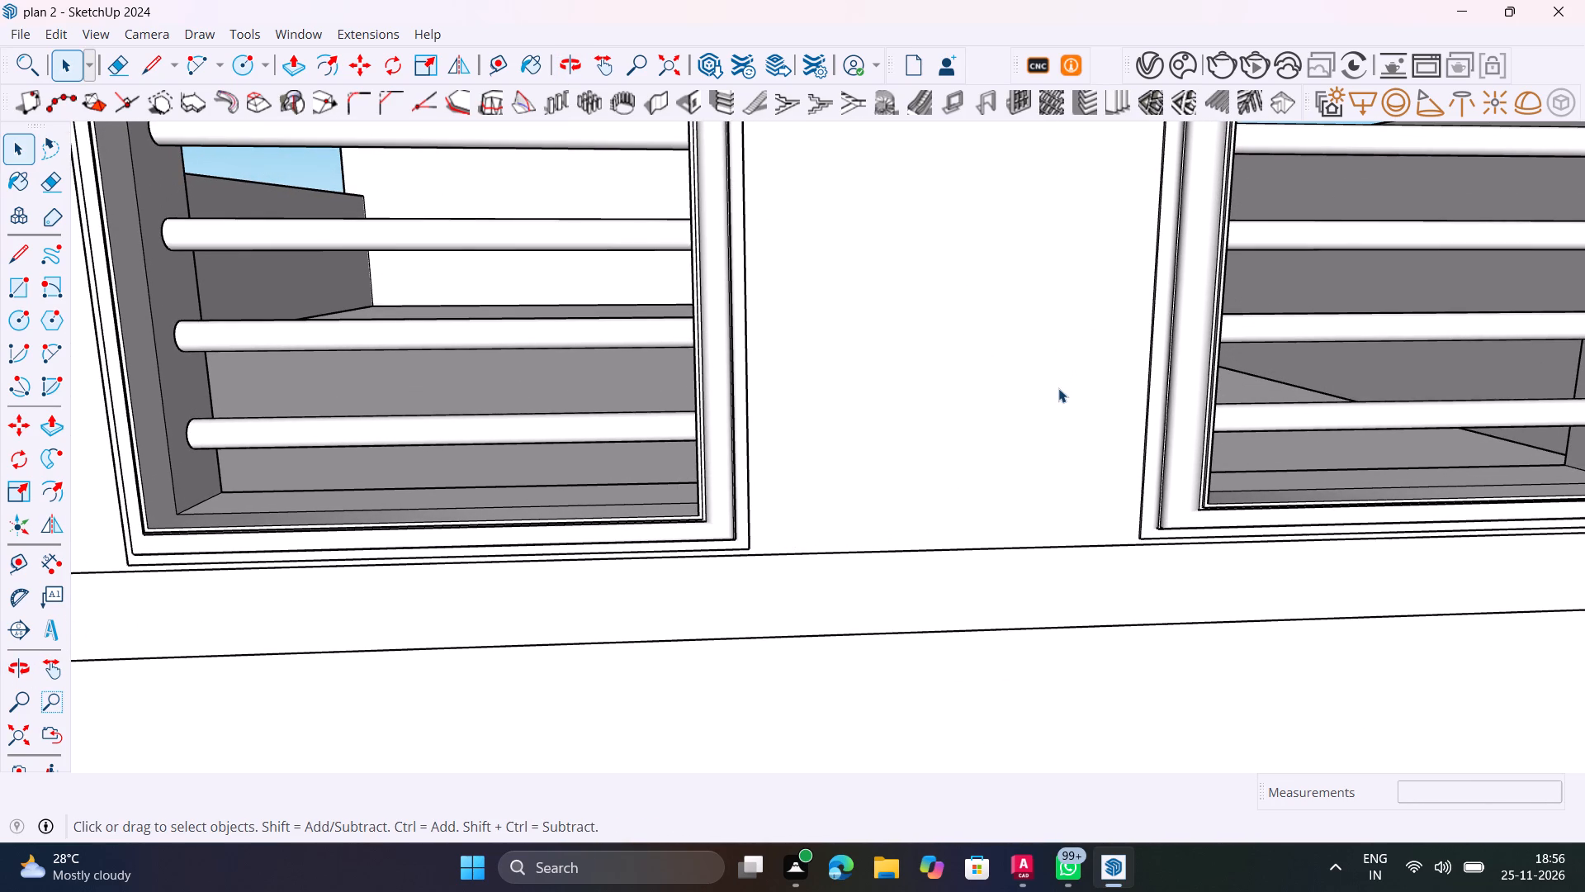
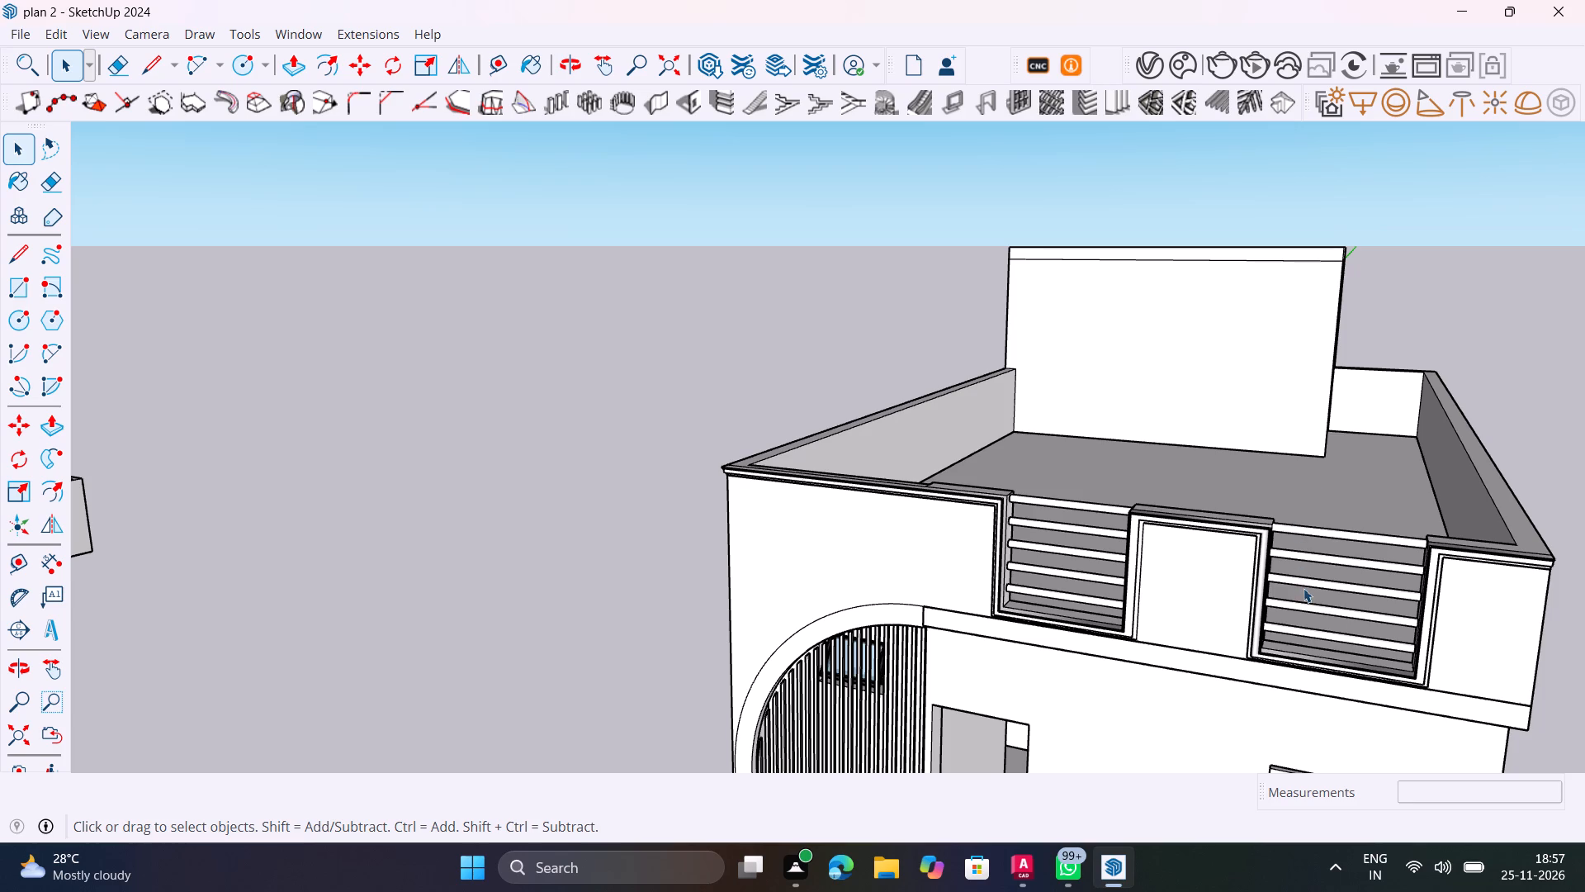
Save the house model with the whole front facade and side wall in view.
scroll(1128, 444, down, 8)
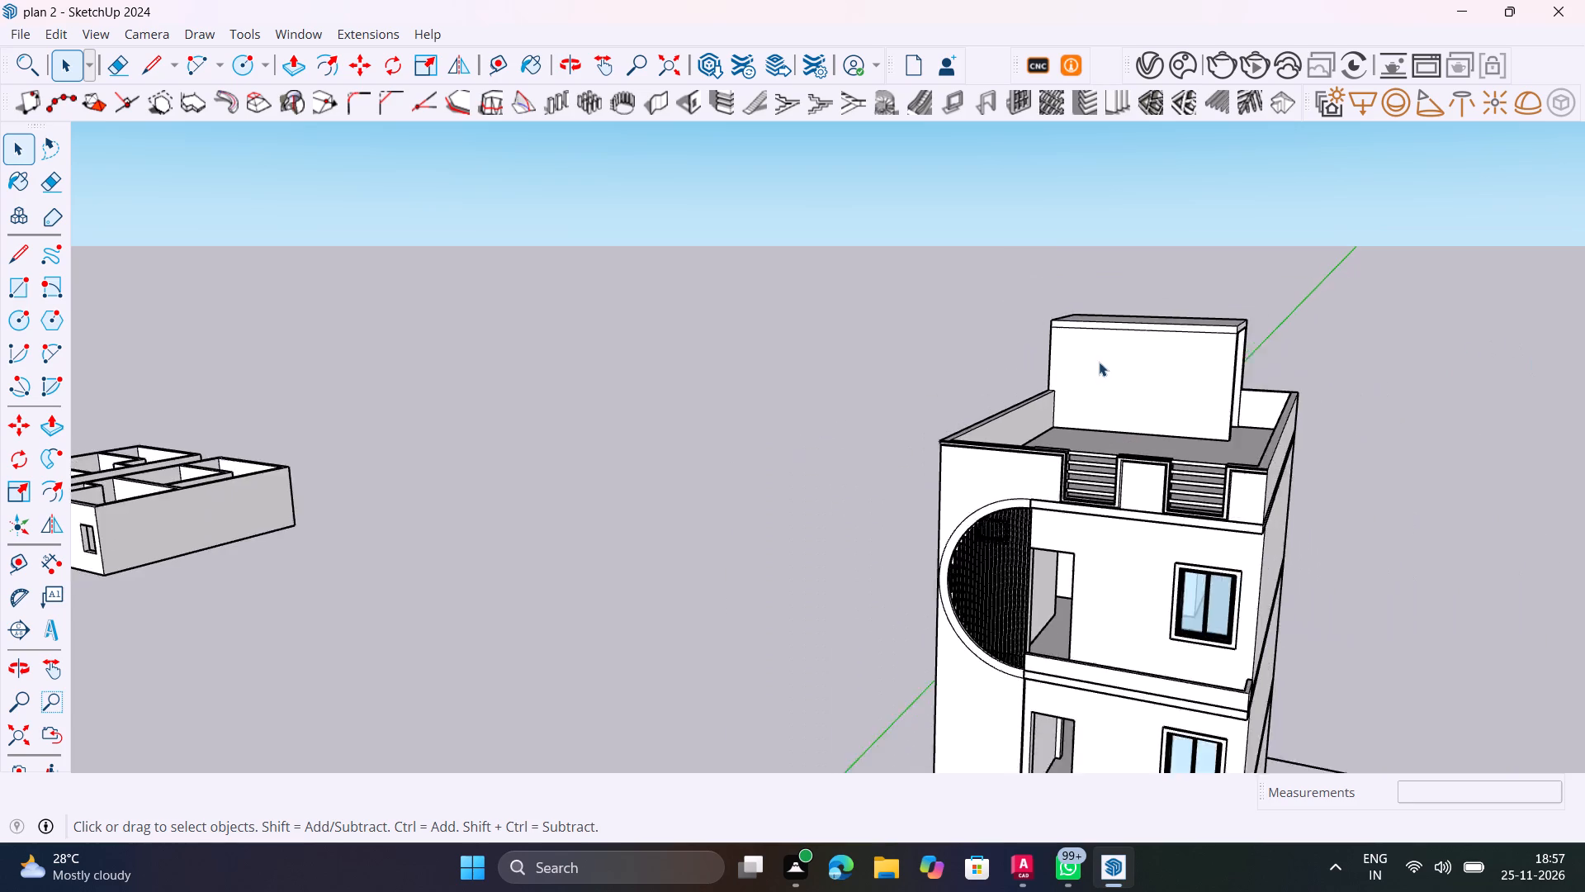
shift+middle_drag(1109, 379, 828, 230)
scroll(821, 438, up, 4)
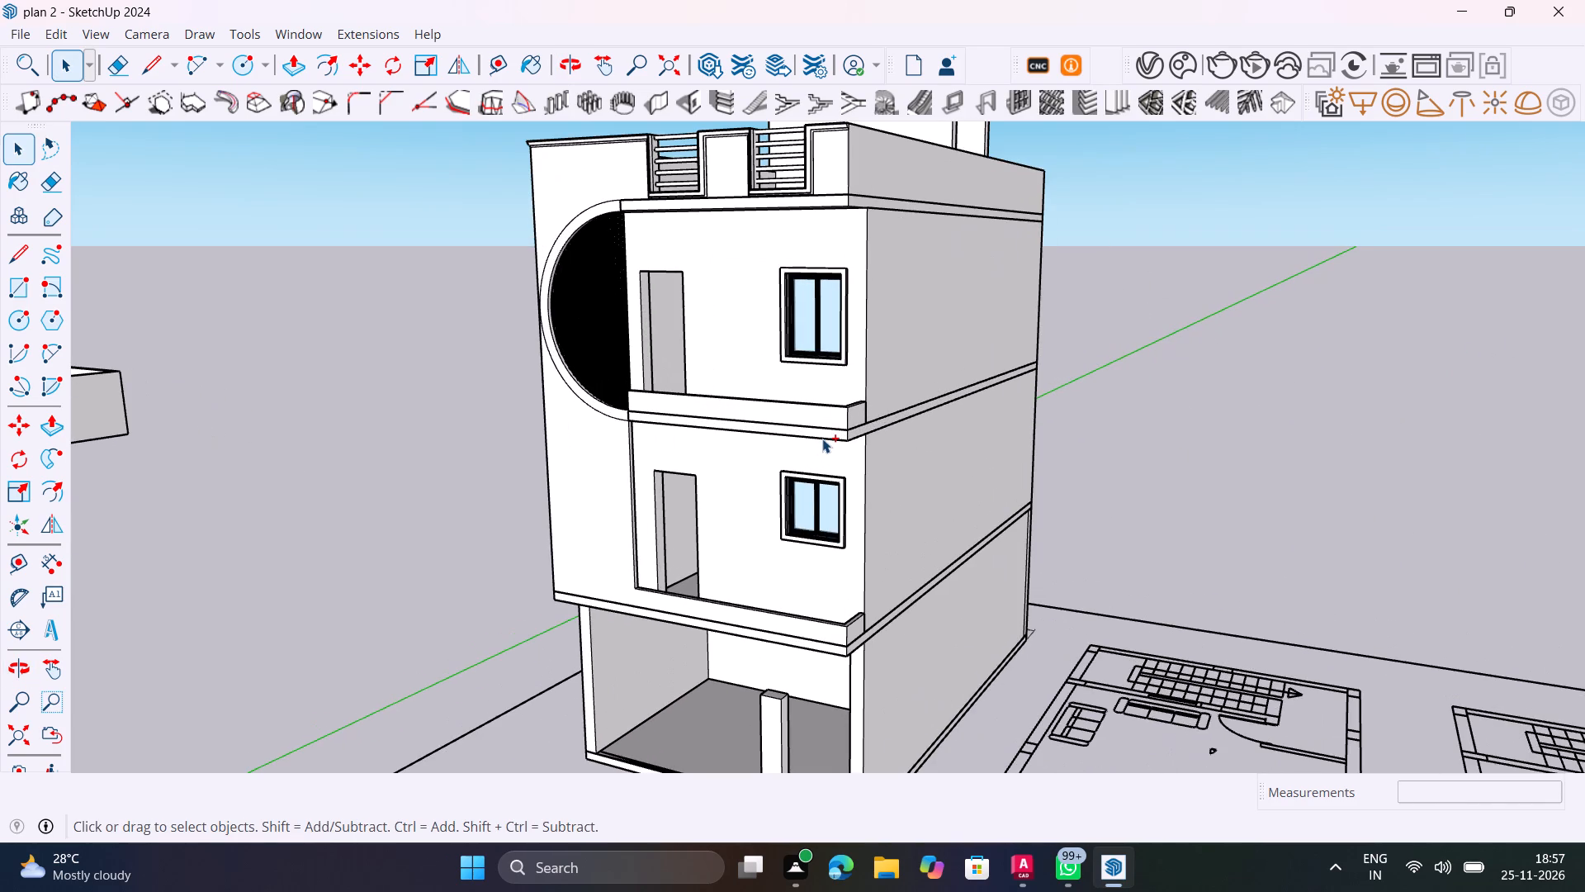
key(ctrl+s)
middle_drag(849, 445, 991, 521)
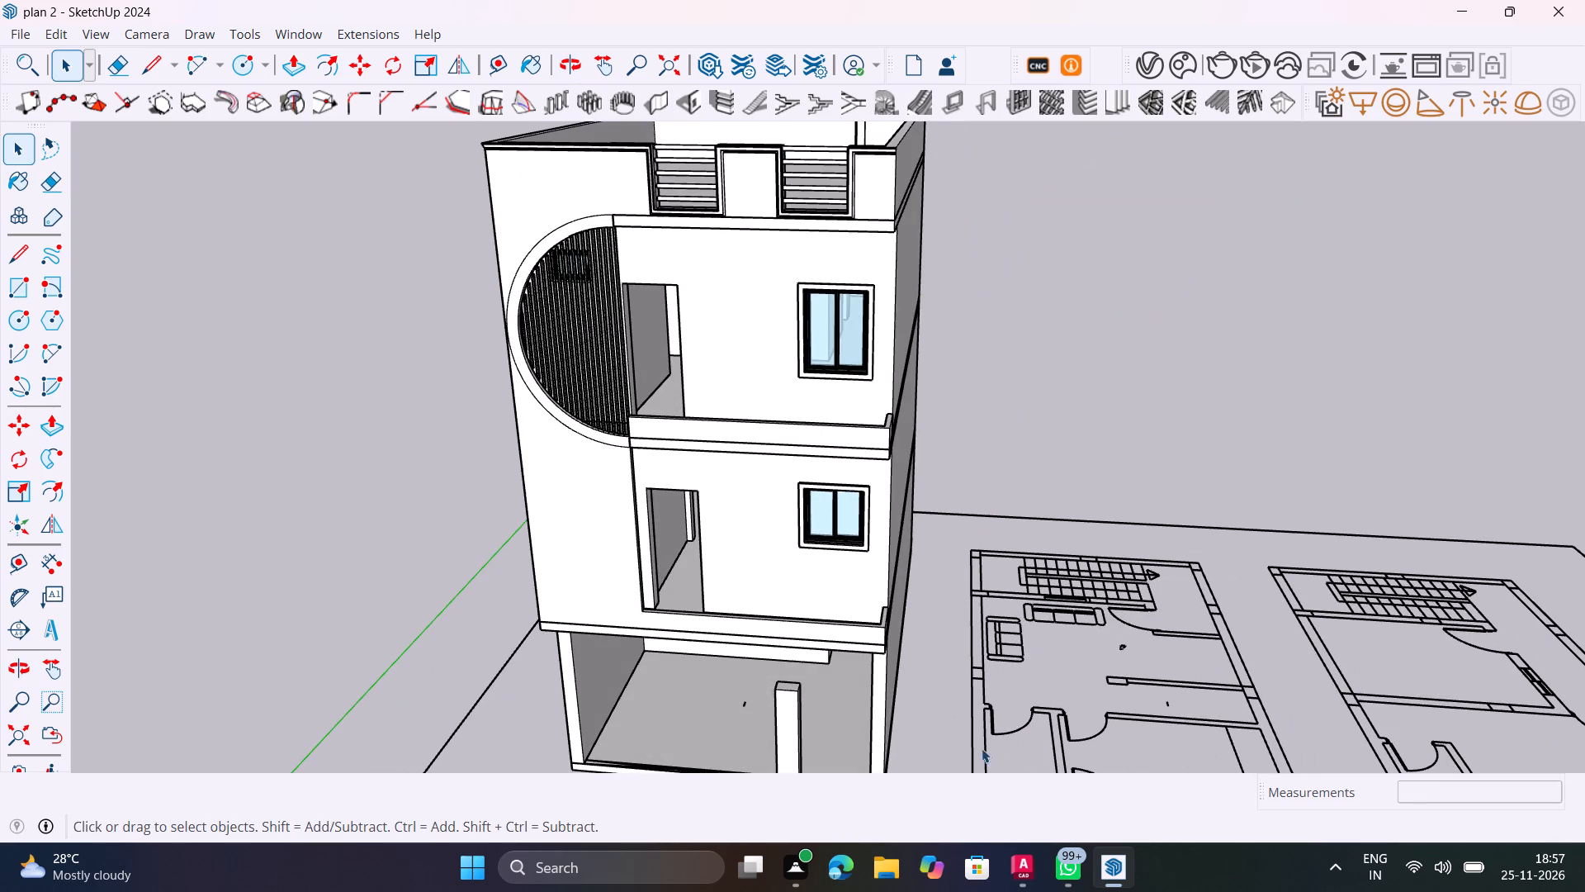
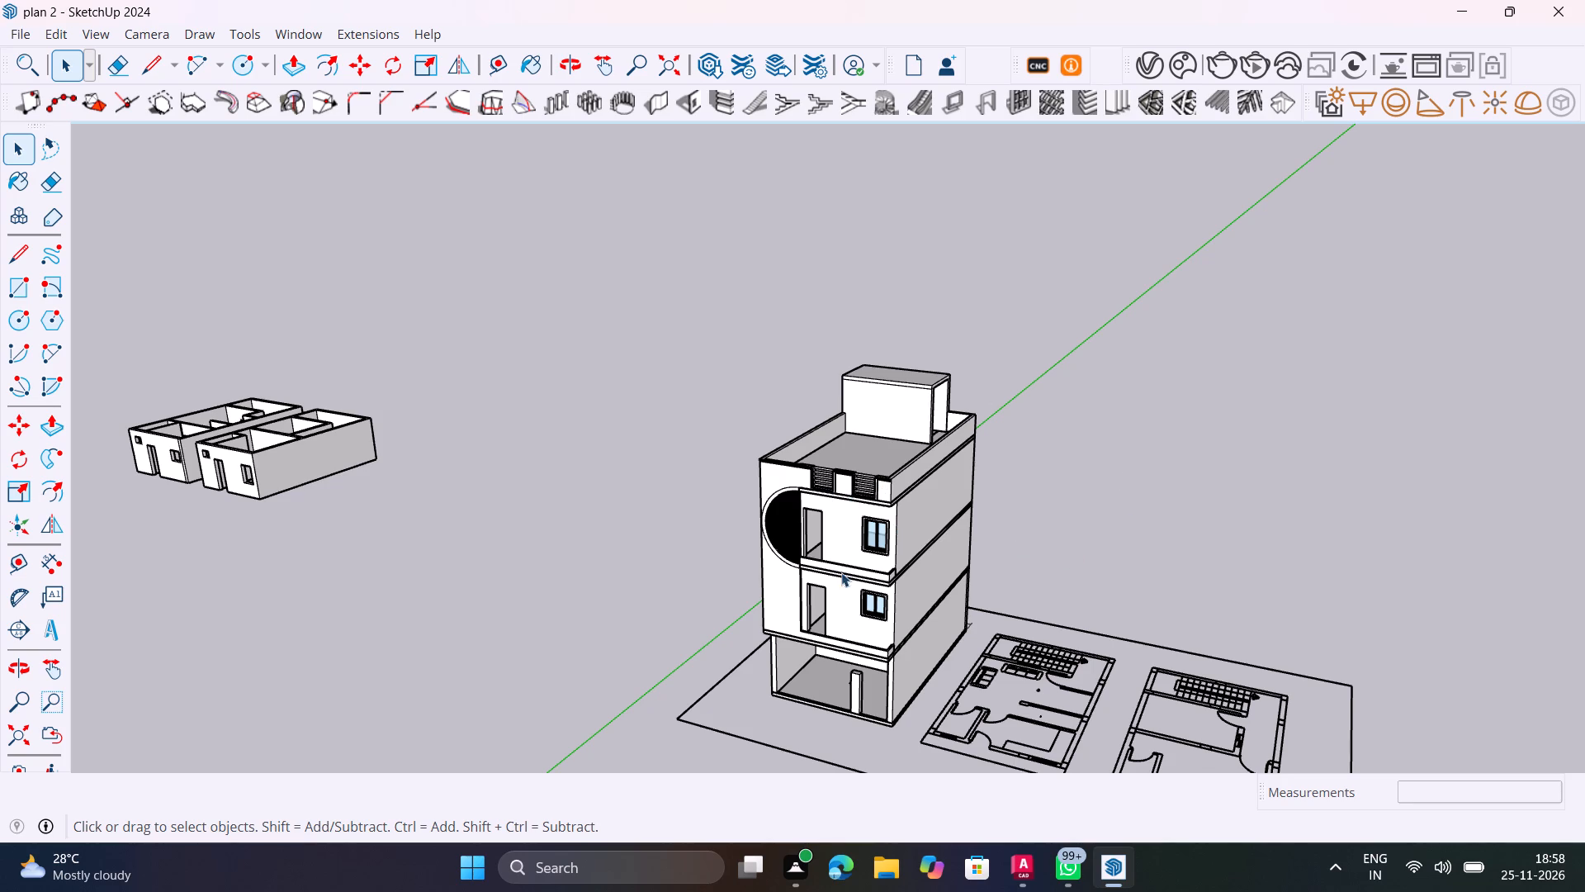
Save the model again with the whole house and the floor plans beside it in view.
middle_drag(1114, 668, 1242, 662)
scroll(1239, 658, down, 3)
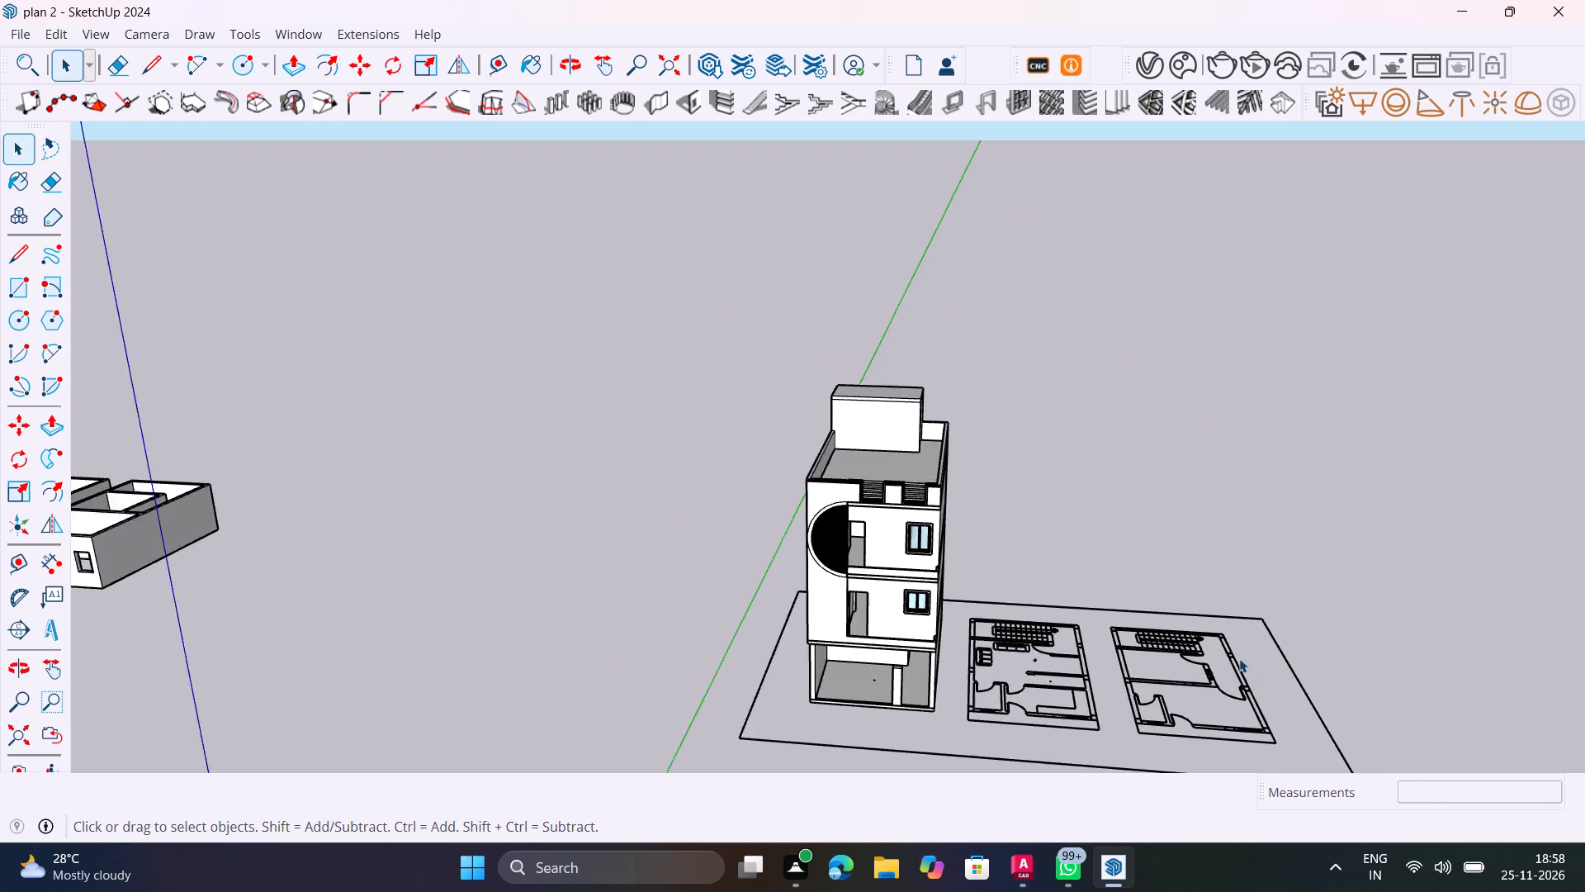
scroll(1239, 658, down, 1)
middle_drag(1216, 658, 875, 436)
scroll(882, 489, up, 4)
key(ctrl+s)
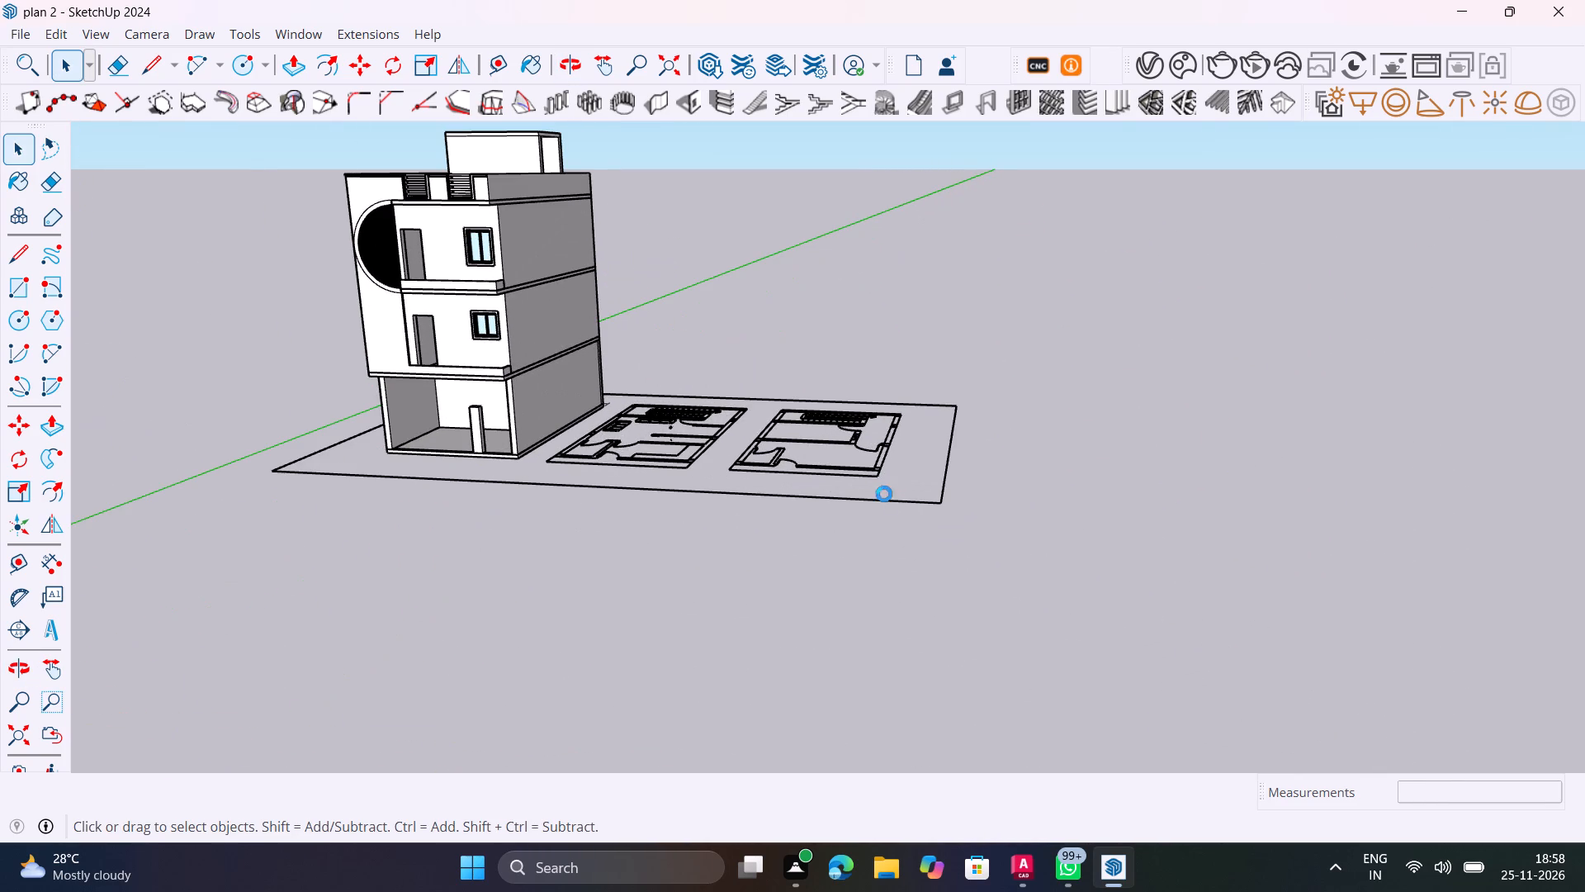
shift+middle_drag(995, 692, 1225, 766)
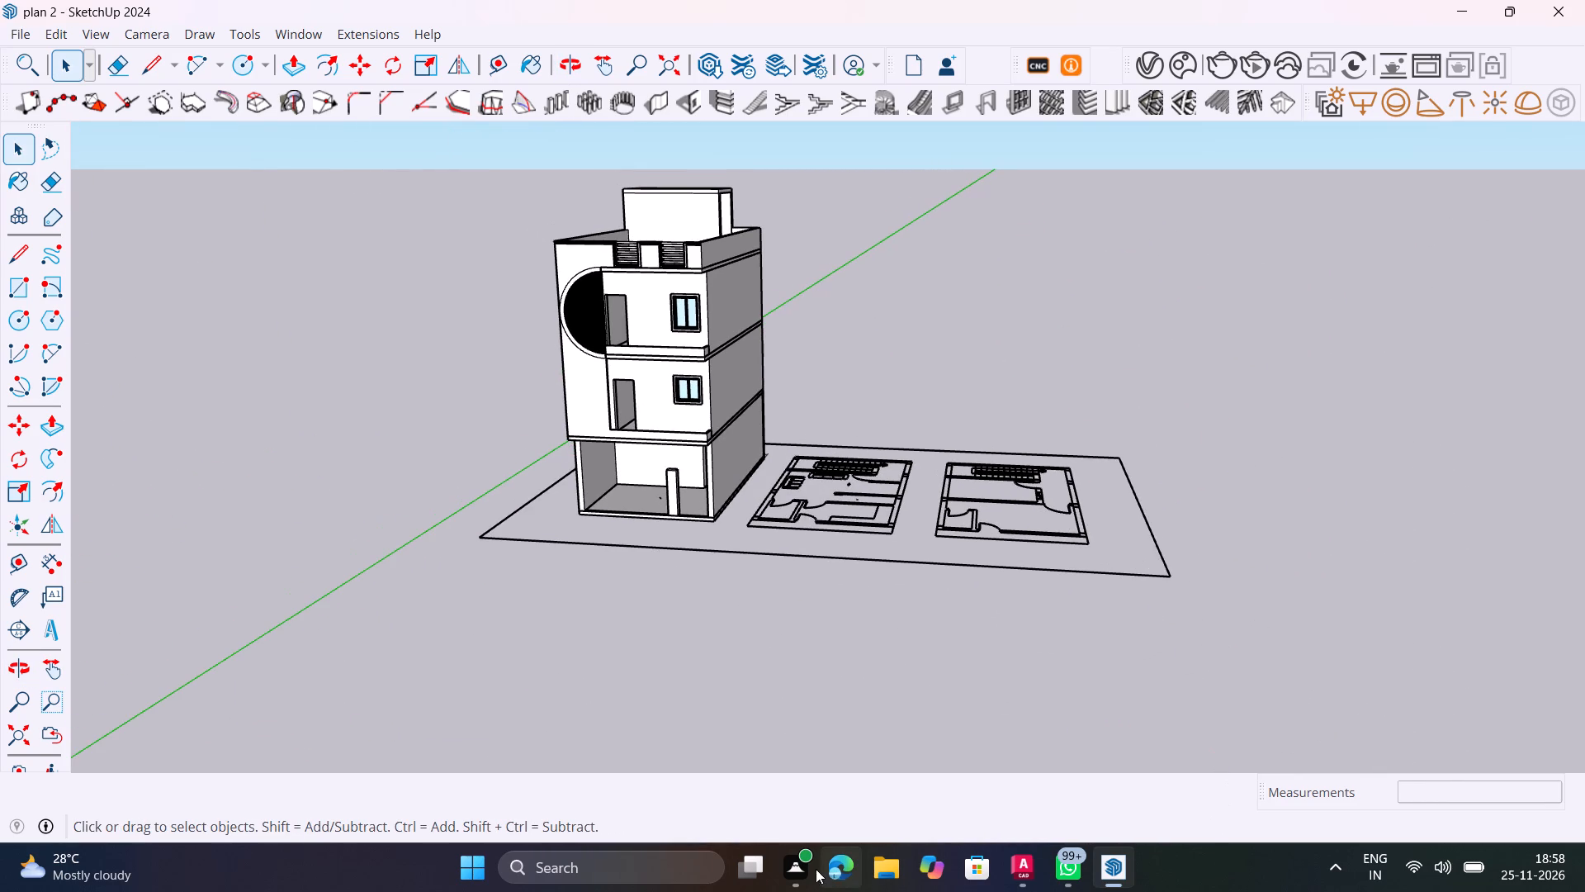
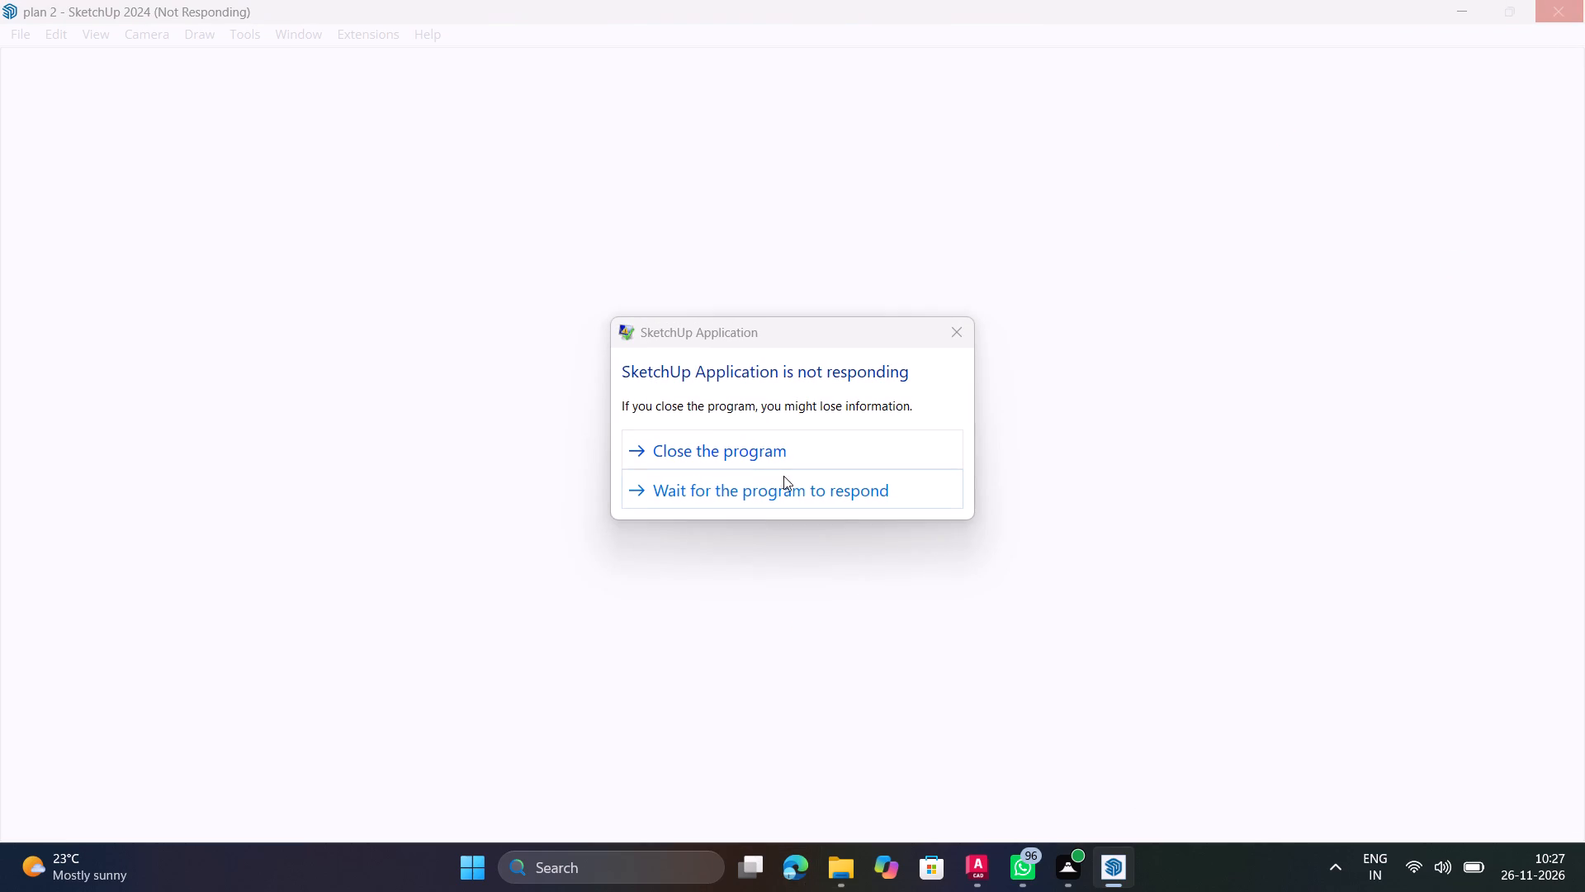
Force the unresponsive SketchUp session holding the plan 2 model to close.
click(819, 449)
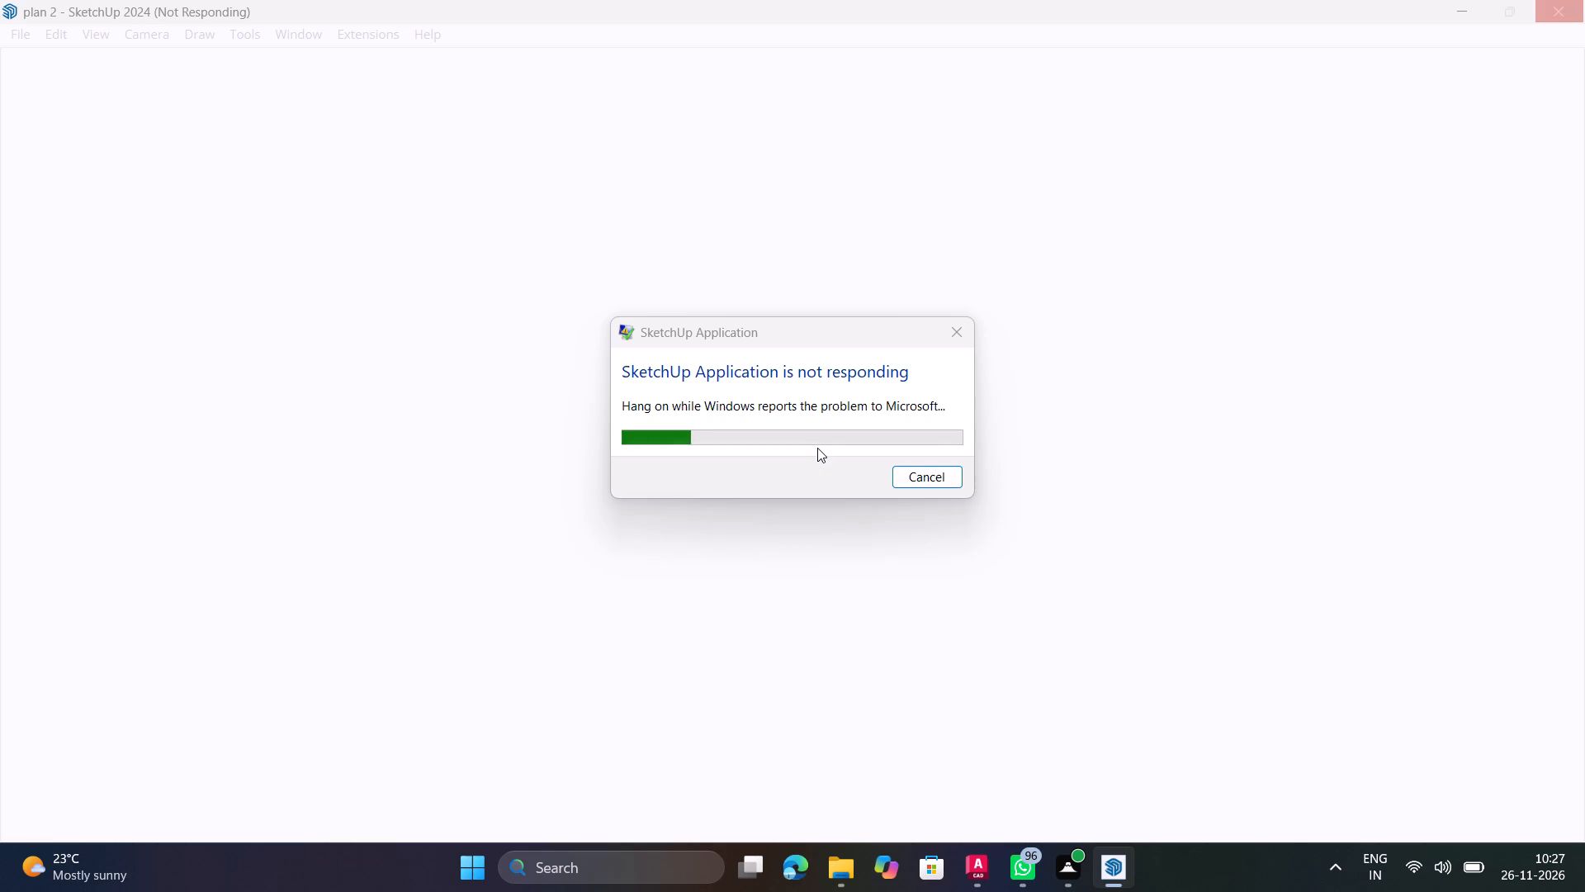
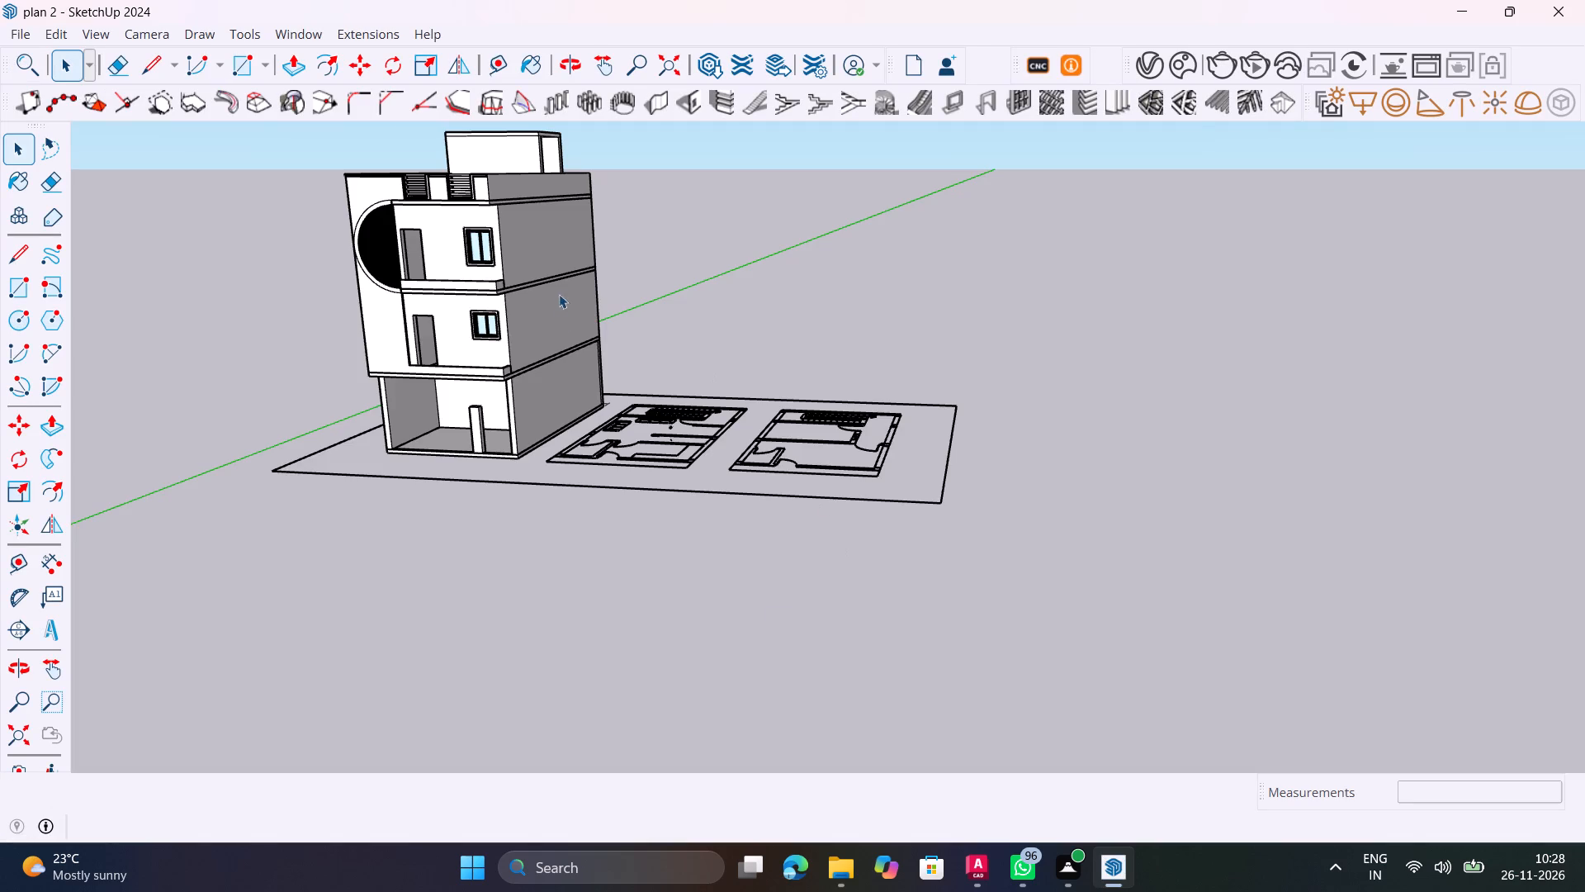
Dismiss the CTS Louvers Pro licence window and the Enscape update notification over the reopened plan 2 model.
middle_drag(576, 369, 623, 528)
scroll(623, 528, up, 3)
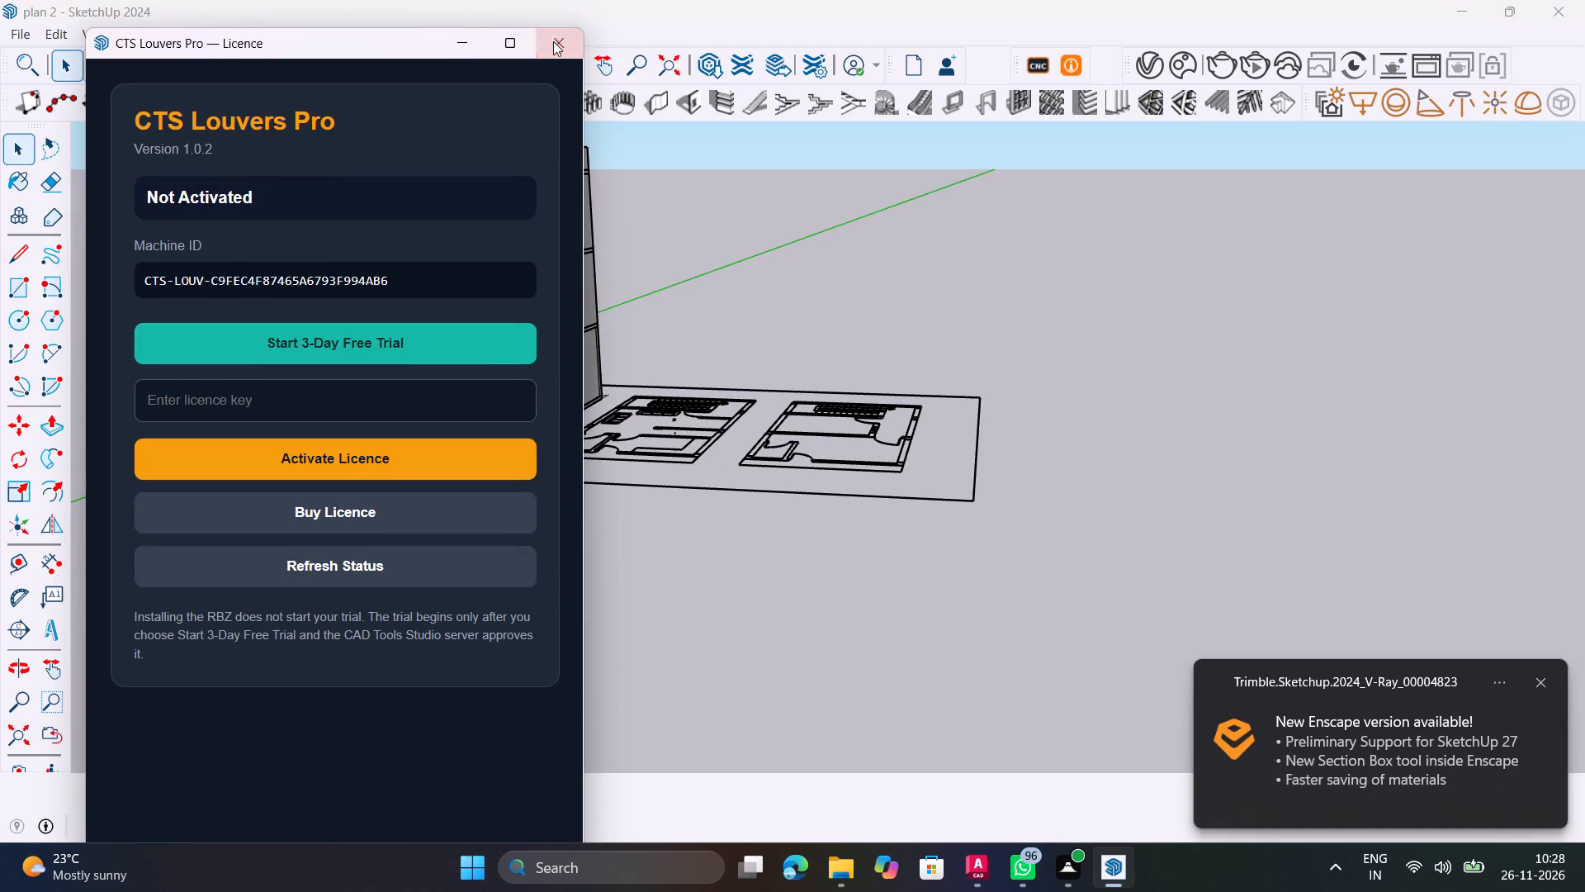
click(548, 48)
click(1551, 689)
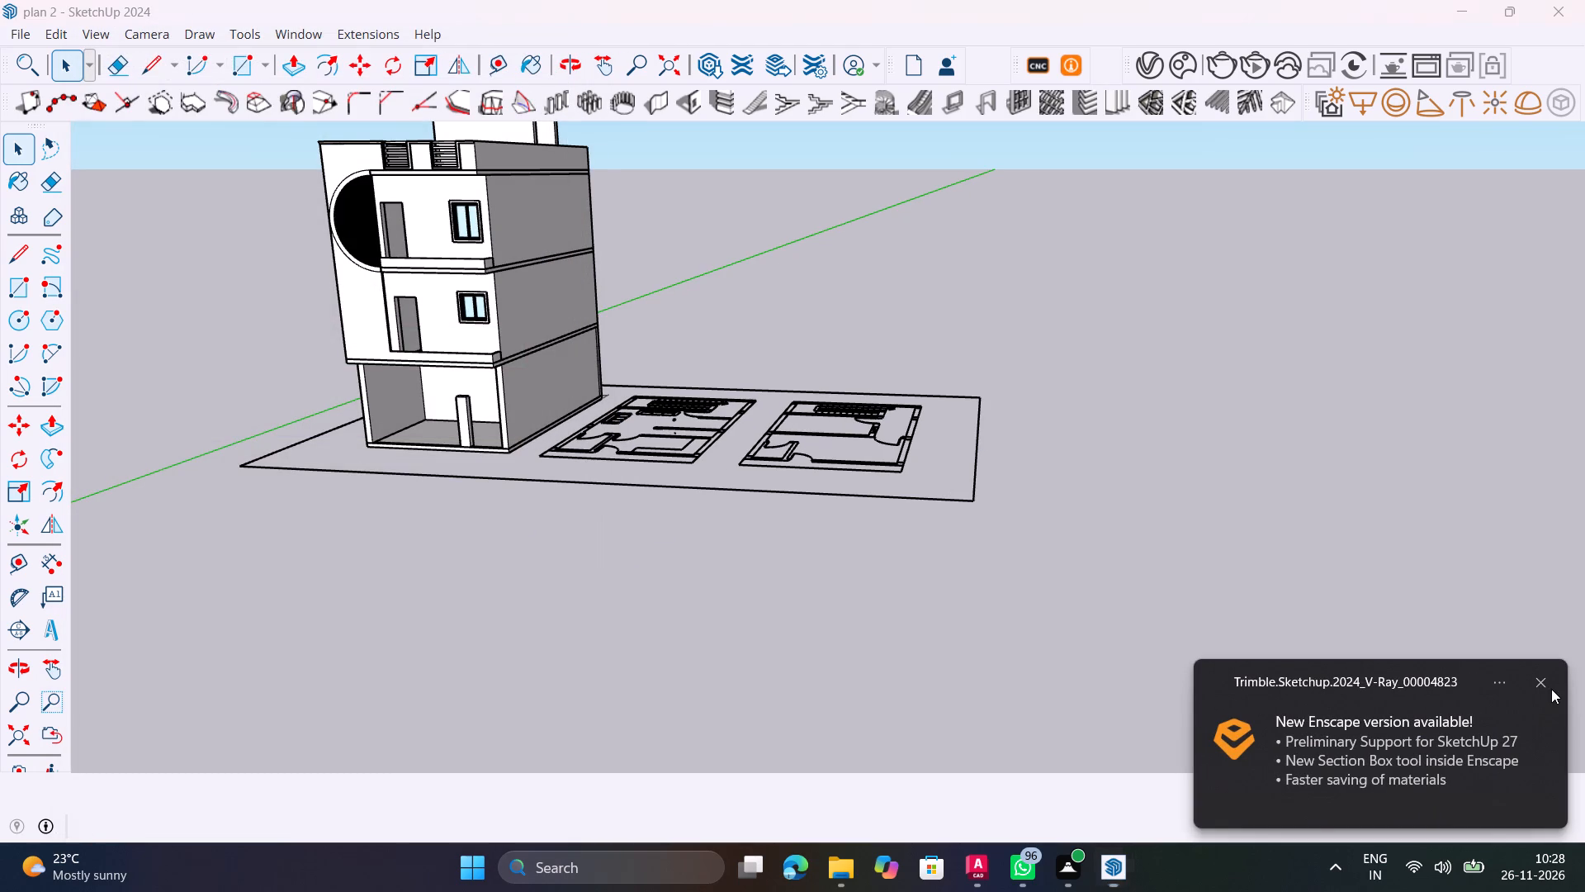
Examine the reopened house model's front facade from several angles, including the louvred arch, windows and parapet railings.
scroll(665, 534, down, 4)
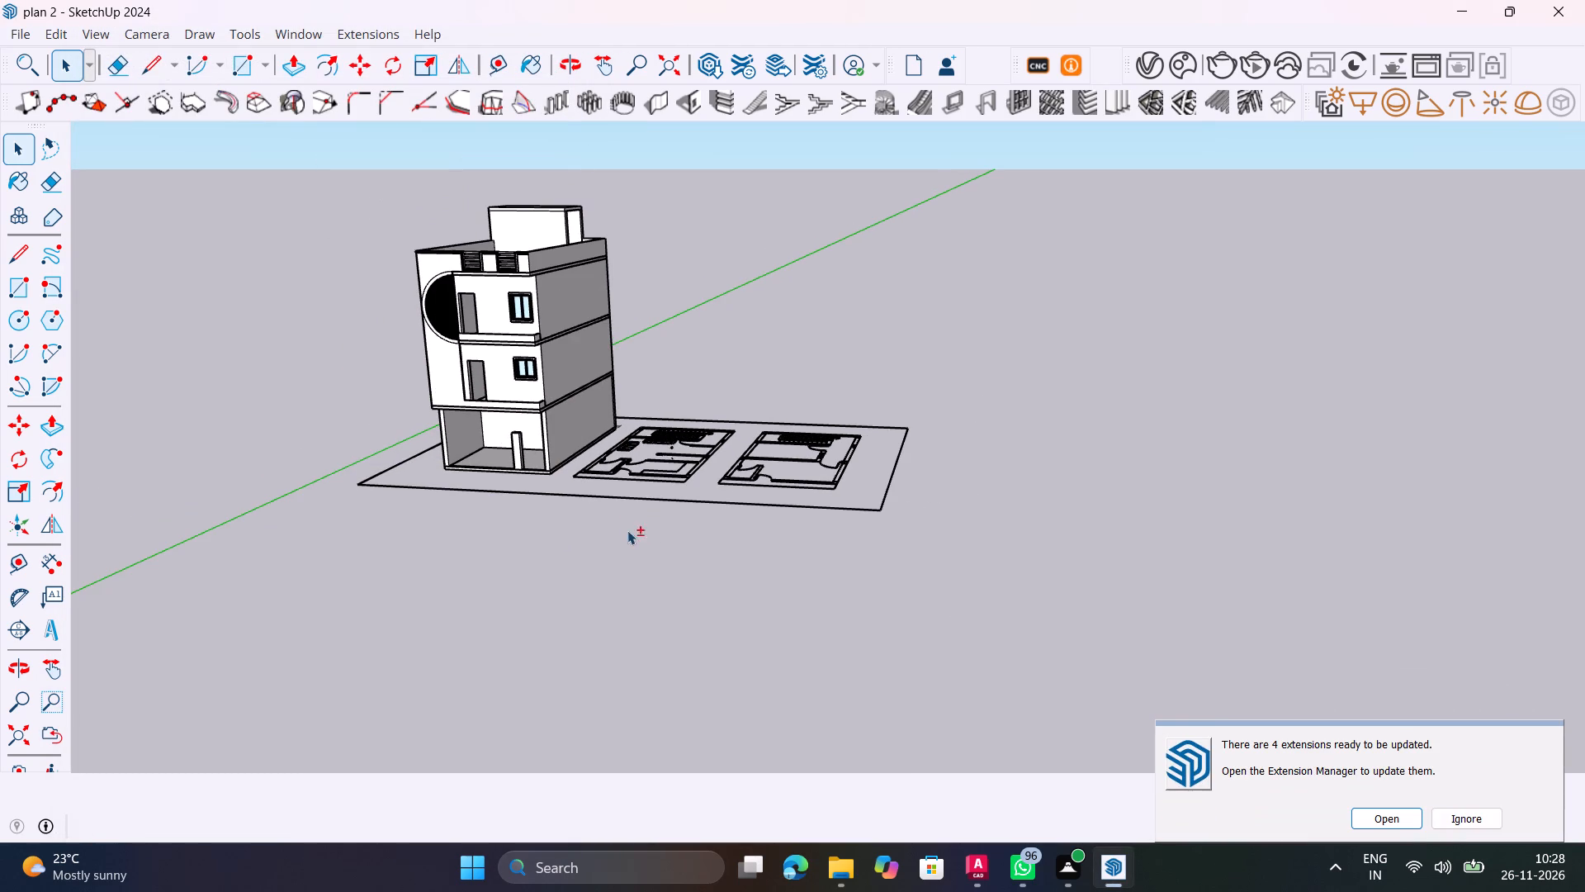
shift+middle_drag(627, 530, 717, 606)
middle_drag(629, 602, 723, 619)
scroll(577, 473, up, 5)
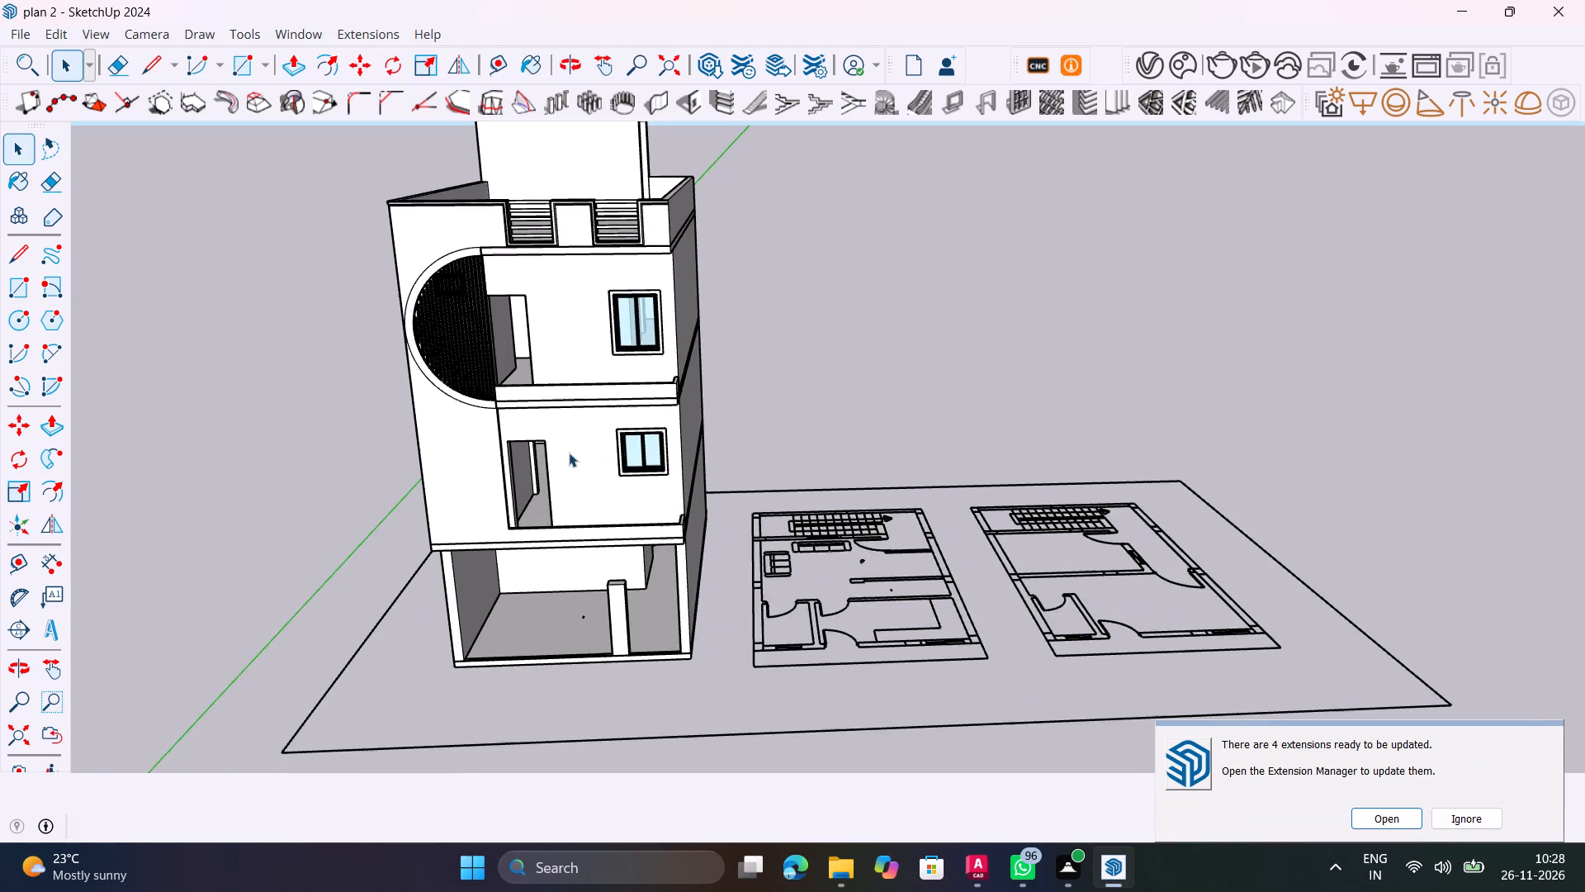
scroll(569, 453, up, 4)
shift+middle_drag(579, 497, 821, 502)
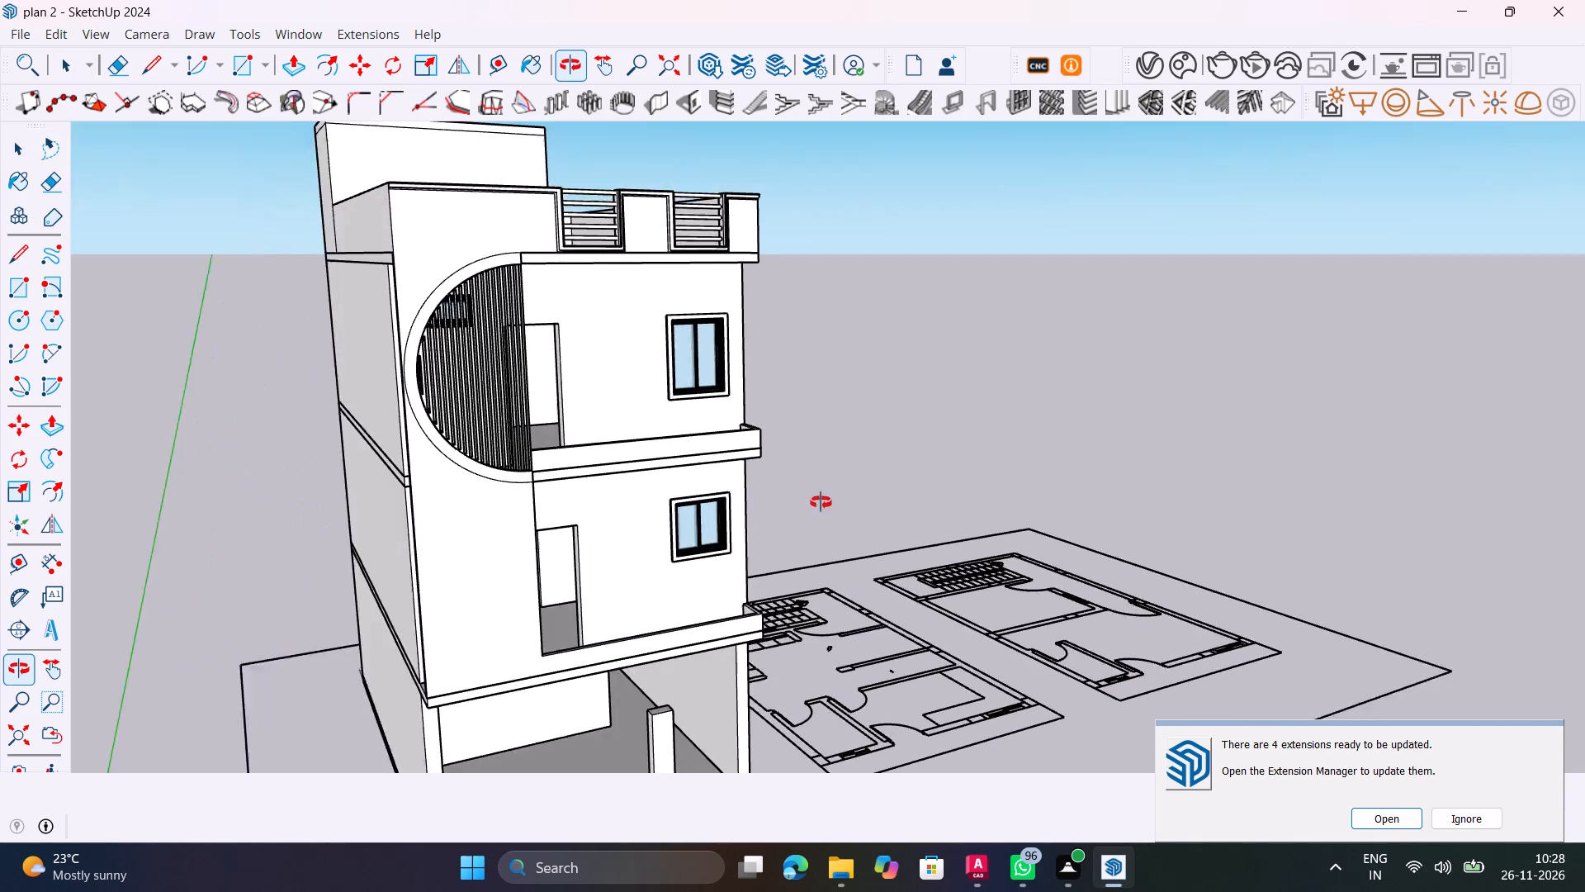
shift+middle_drag(821, 502, 557, 548)
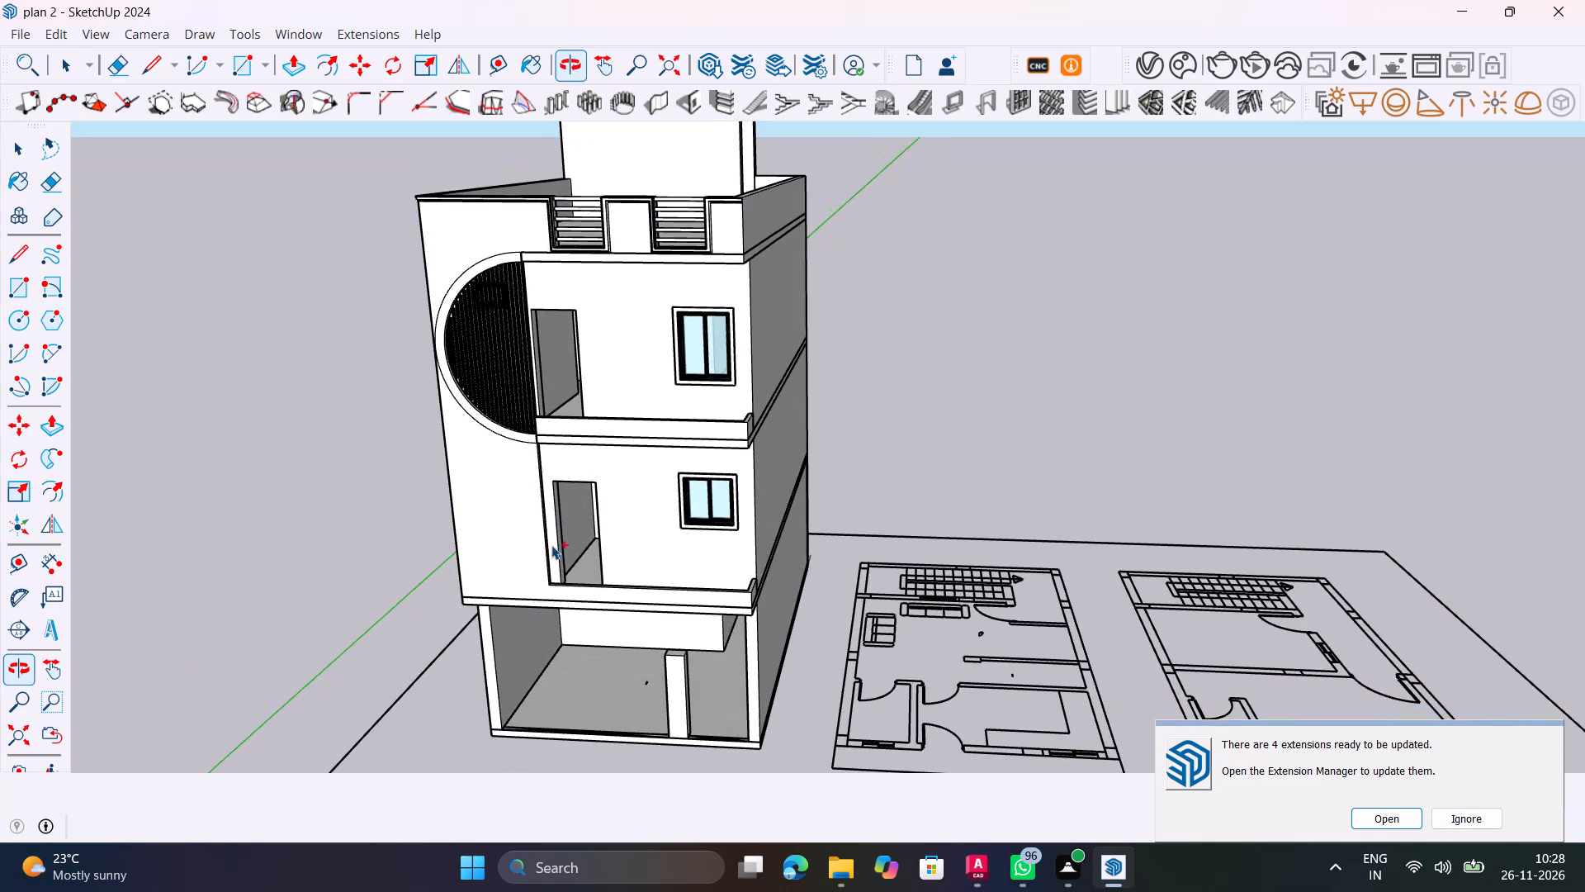
Save the plan 2 model.
key(ctrl+s)
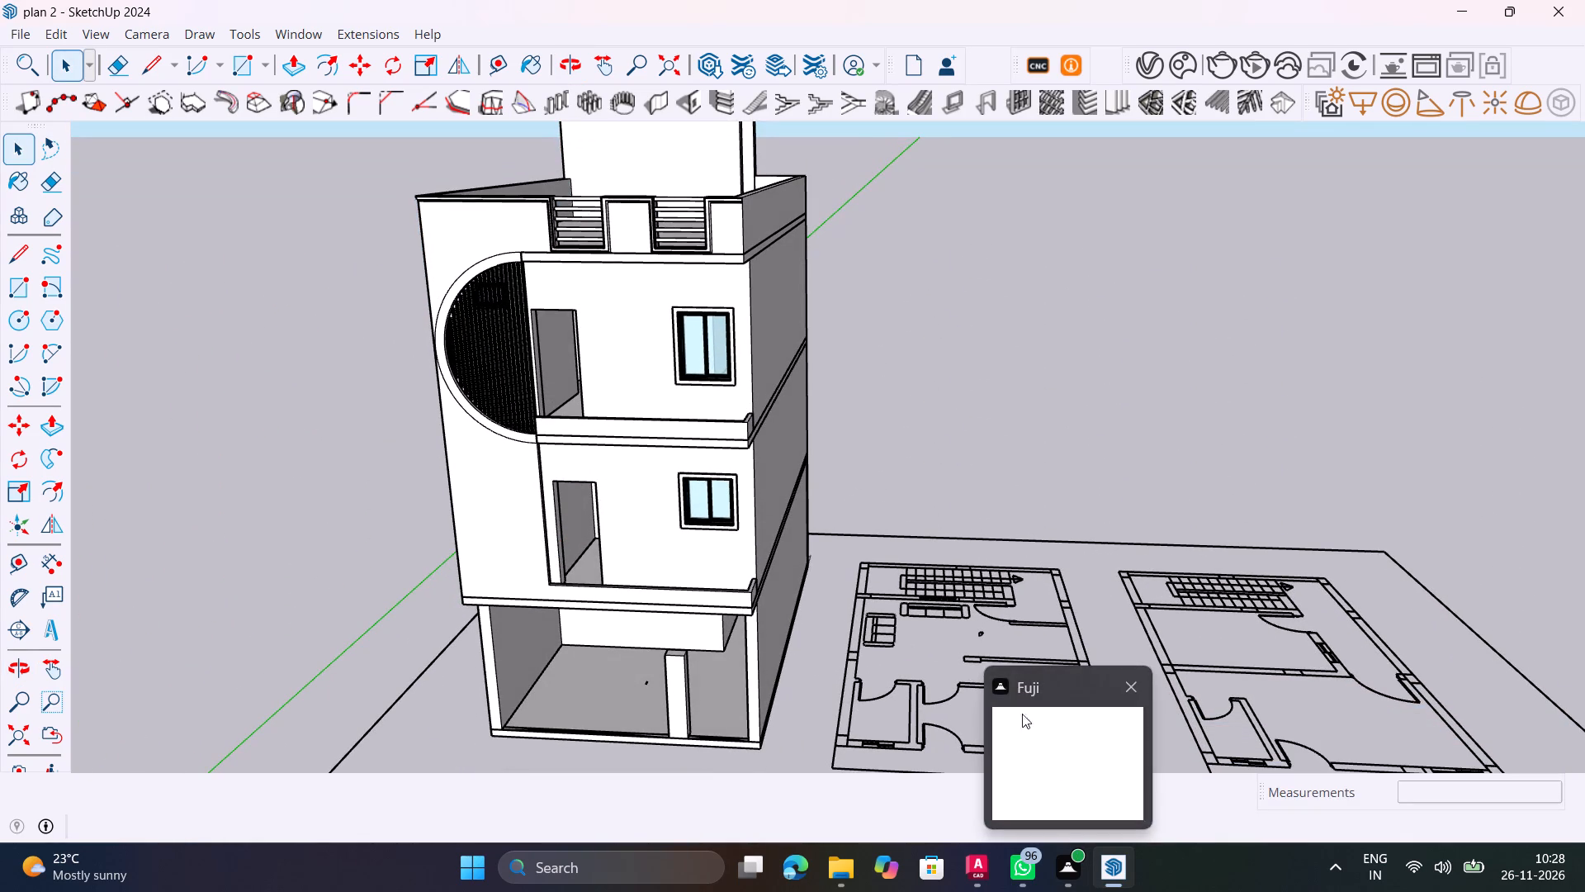
Open the Chaos Cosmos Browser and search its asset library for door.
scroll(1024, 605, down, 3)
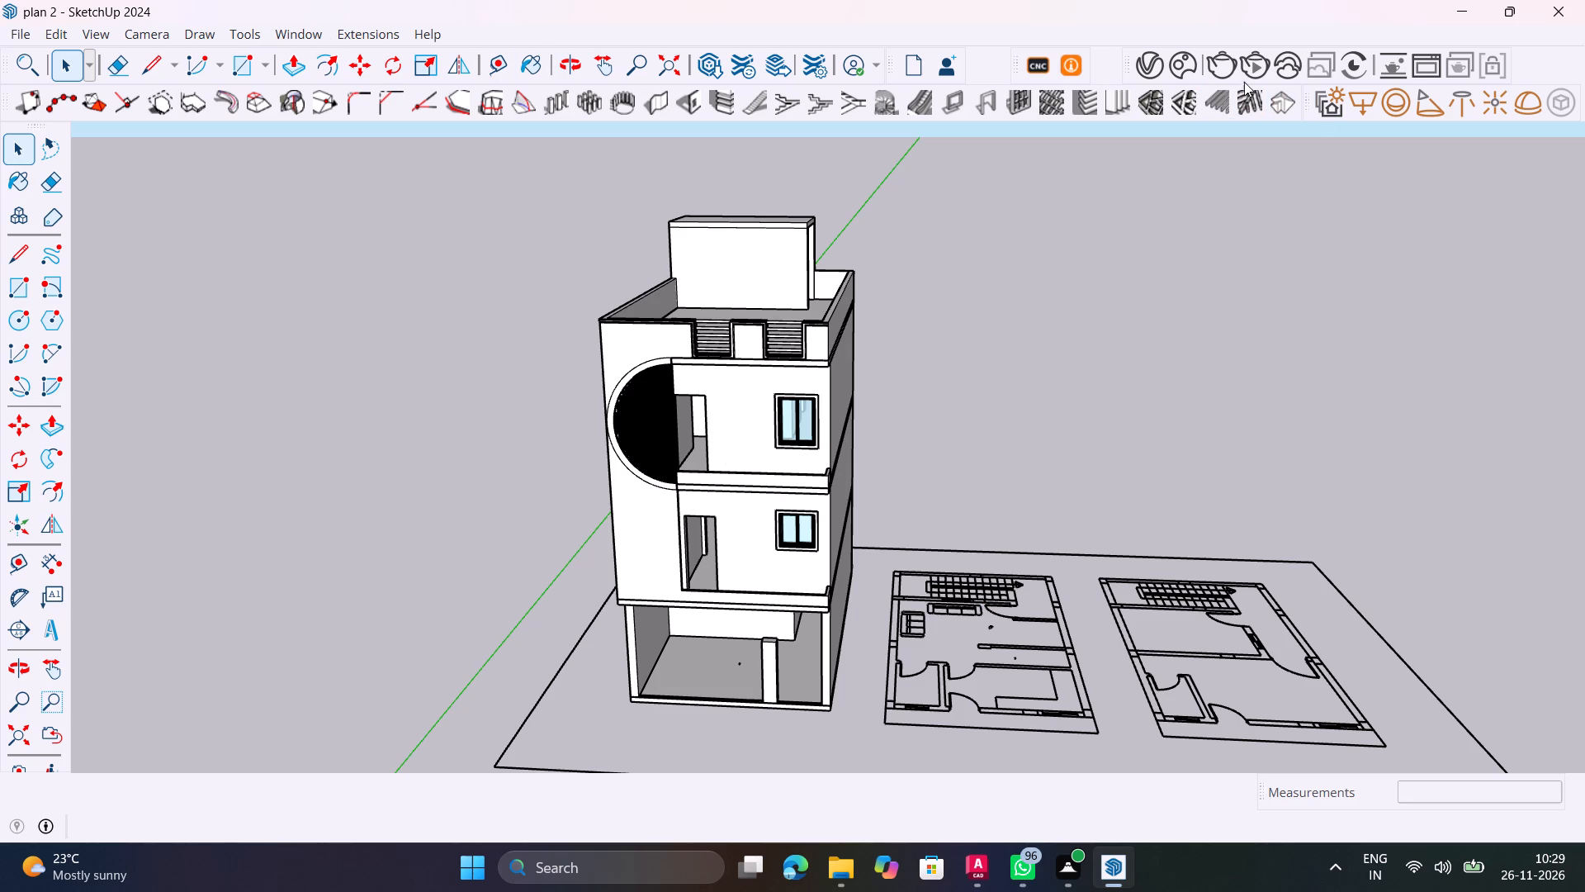
click(1177, 62)
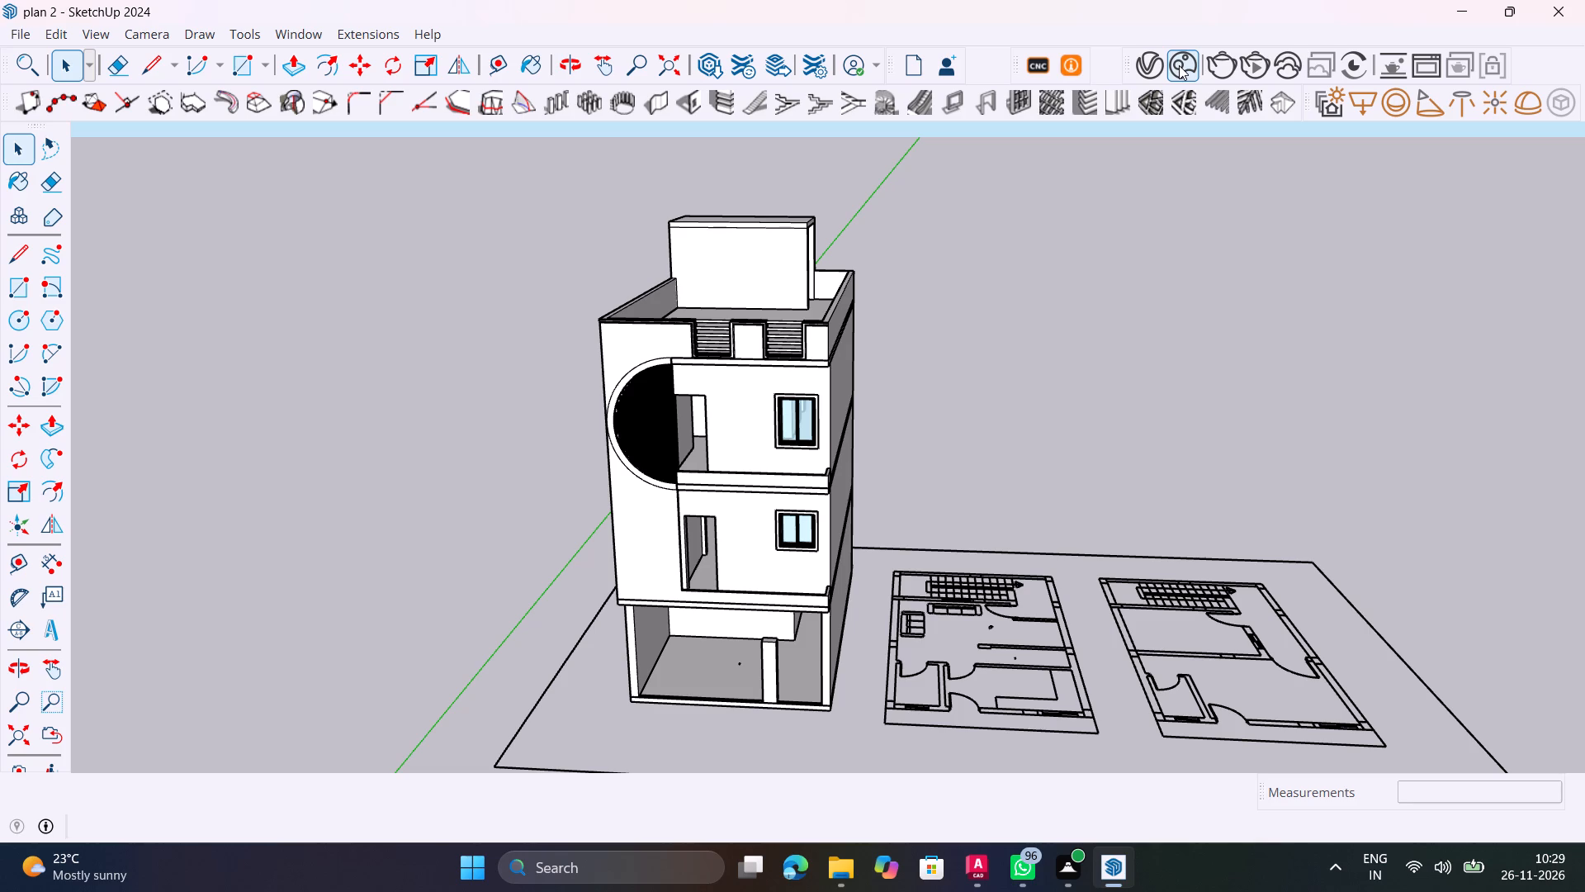
double_click(1179, 65)
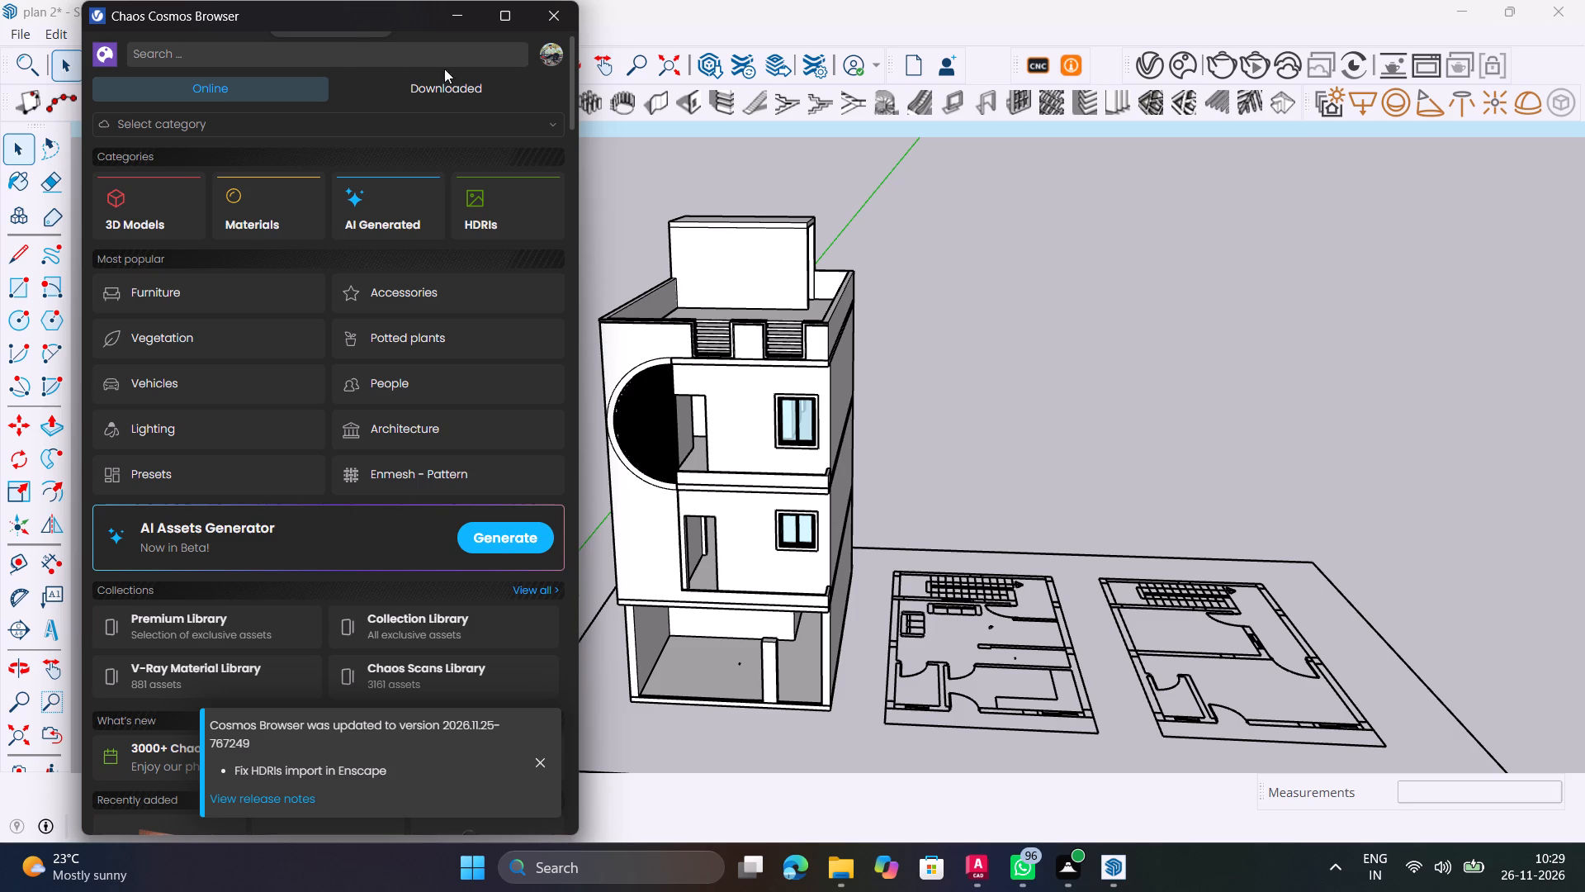
click(348, 55)
text(DOOR)
key(Return)
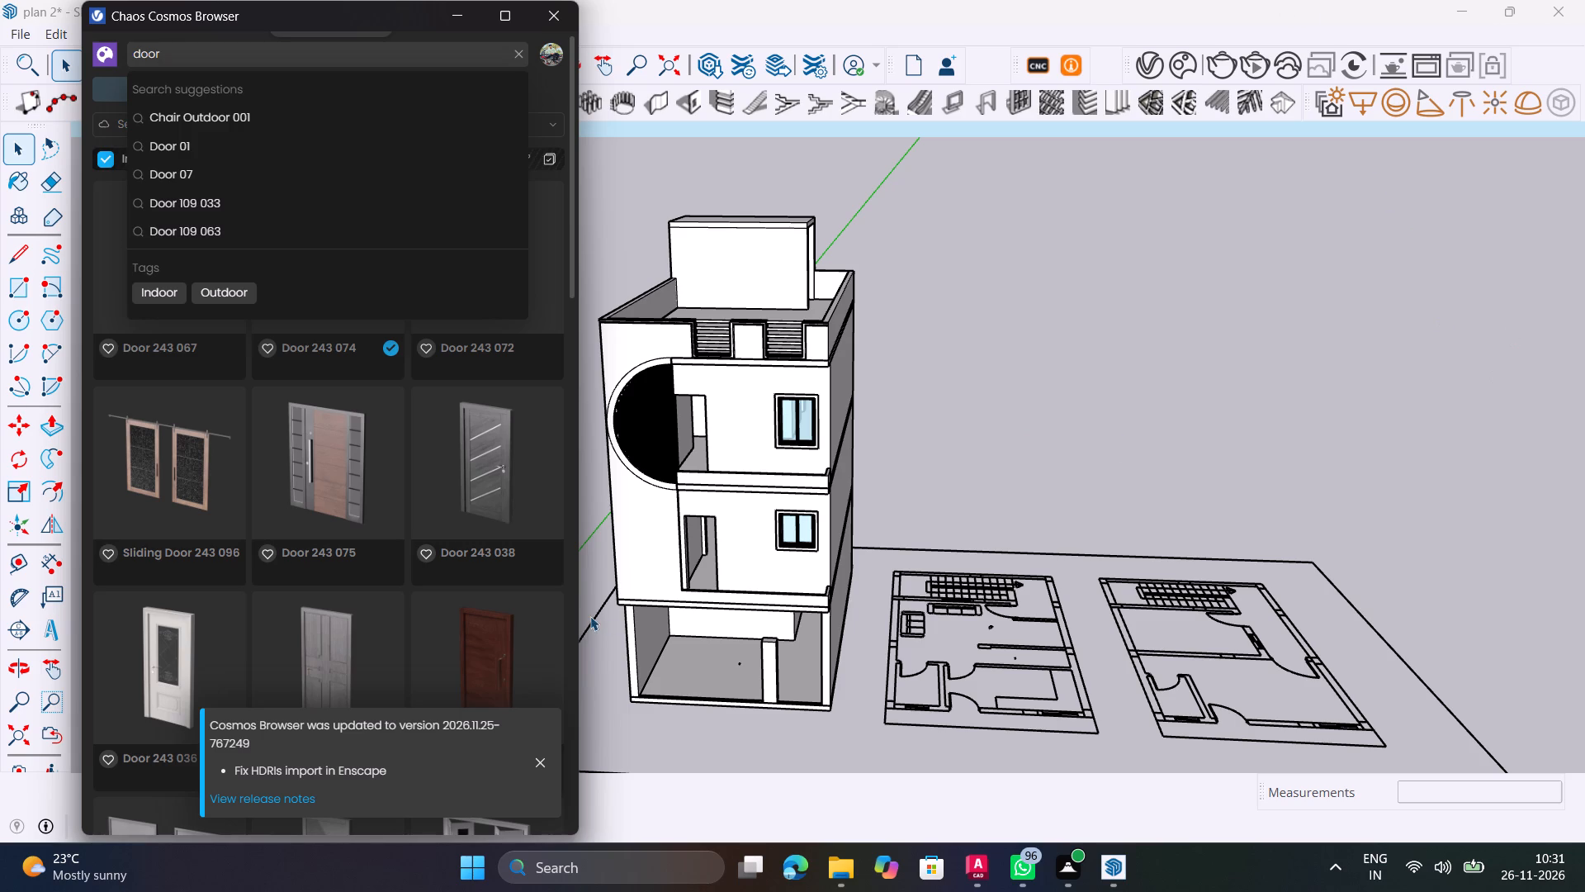
Import Door 243 053 from the Cosmos library, place one copy on open ground beside the house, and close the browser.
scroll(423, 571, down, 2)
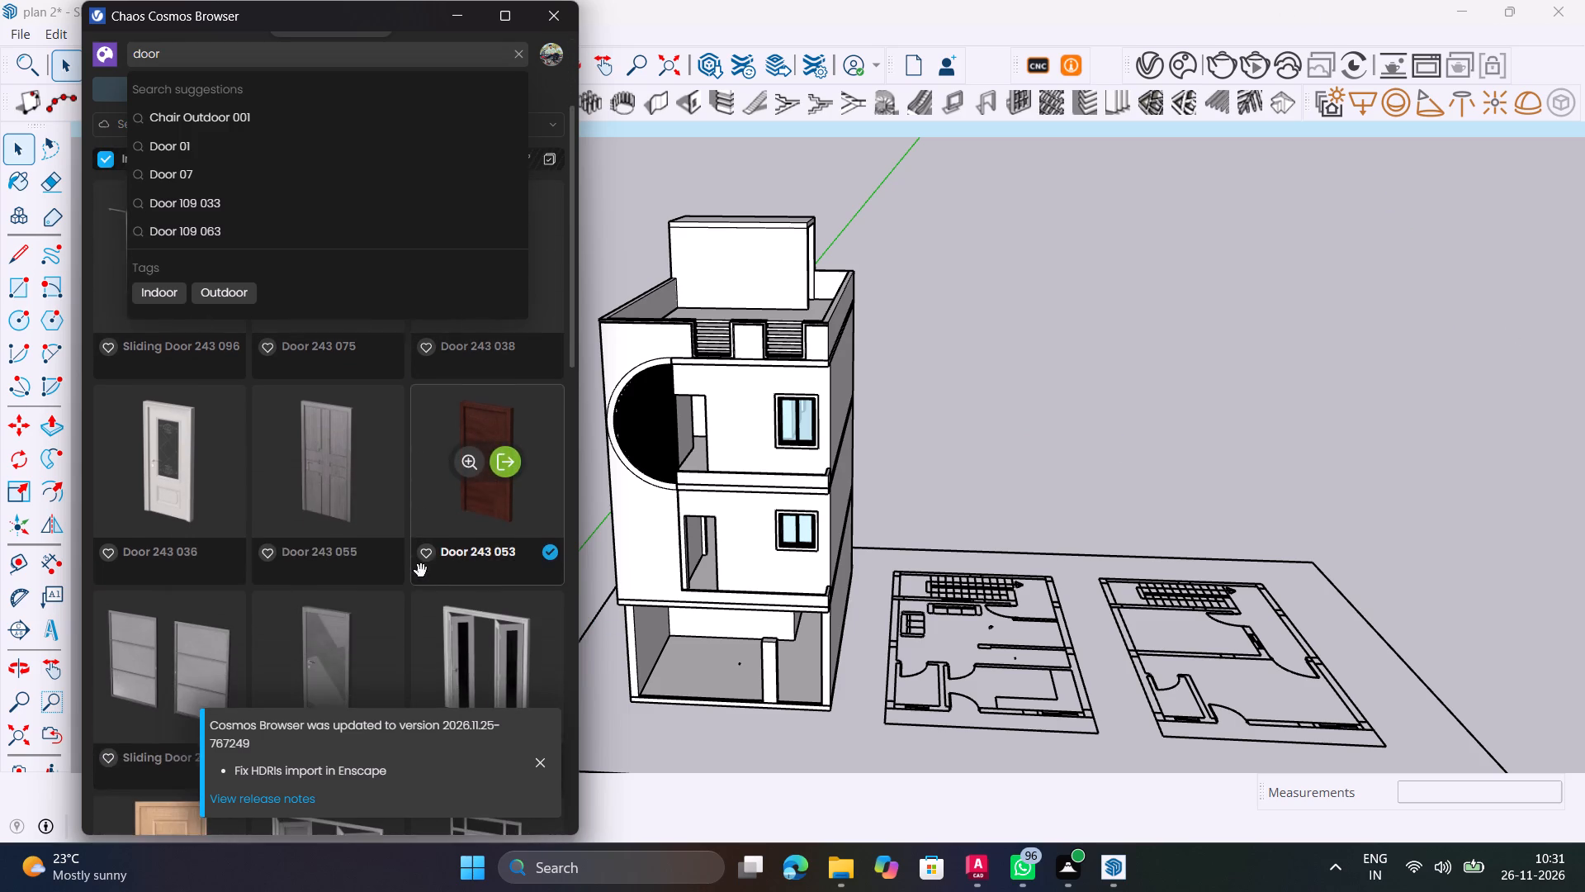
scroll(421, 571, down, 3)
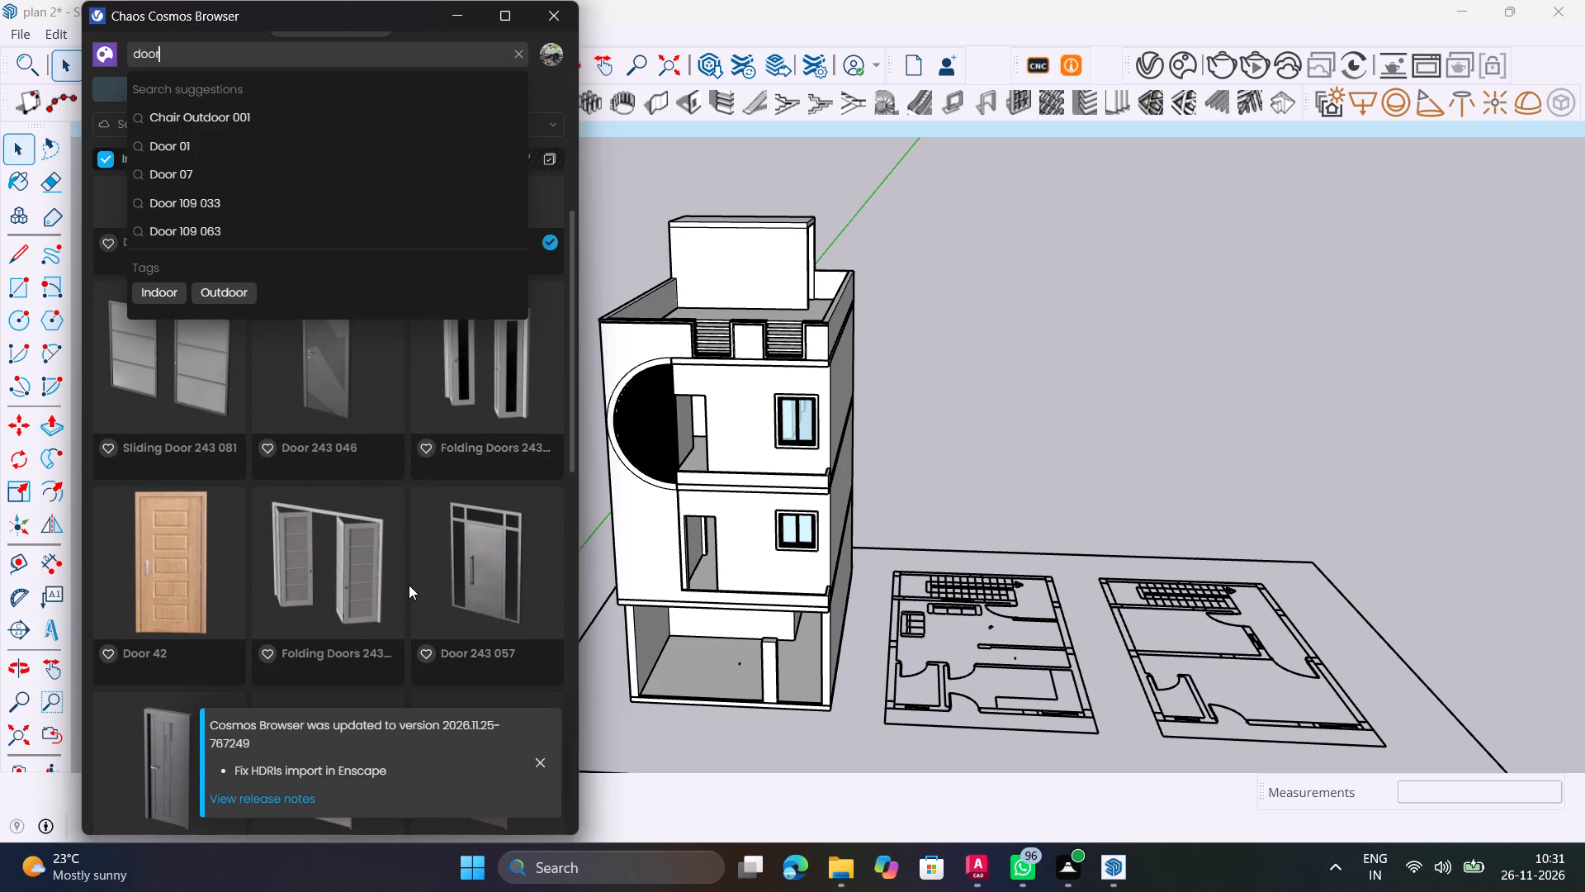
scroll(409, 585, up, 3)
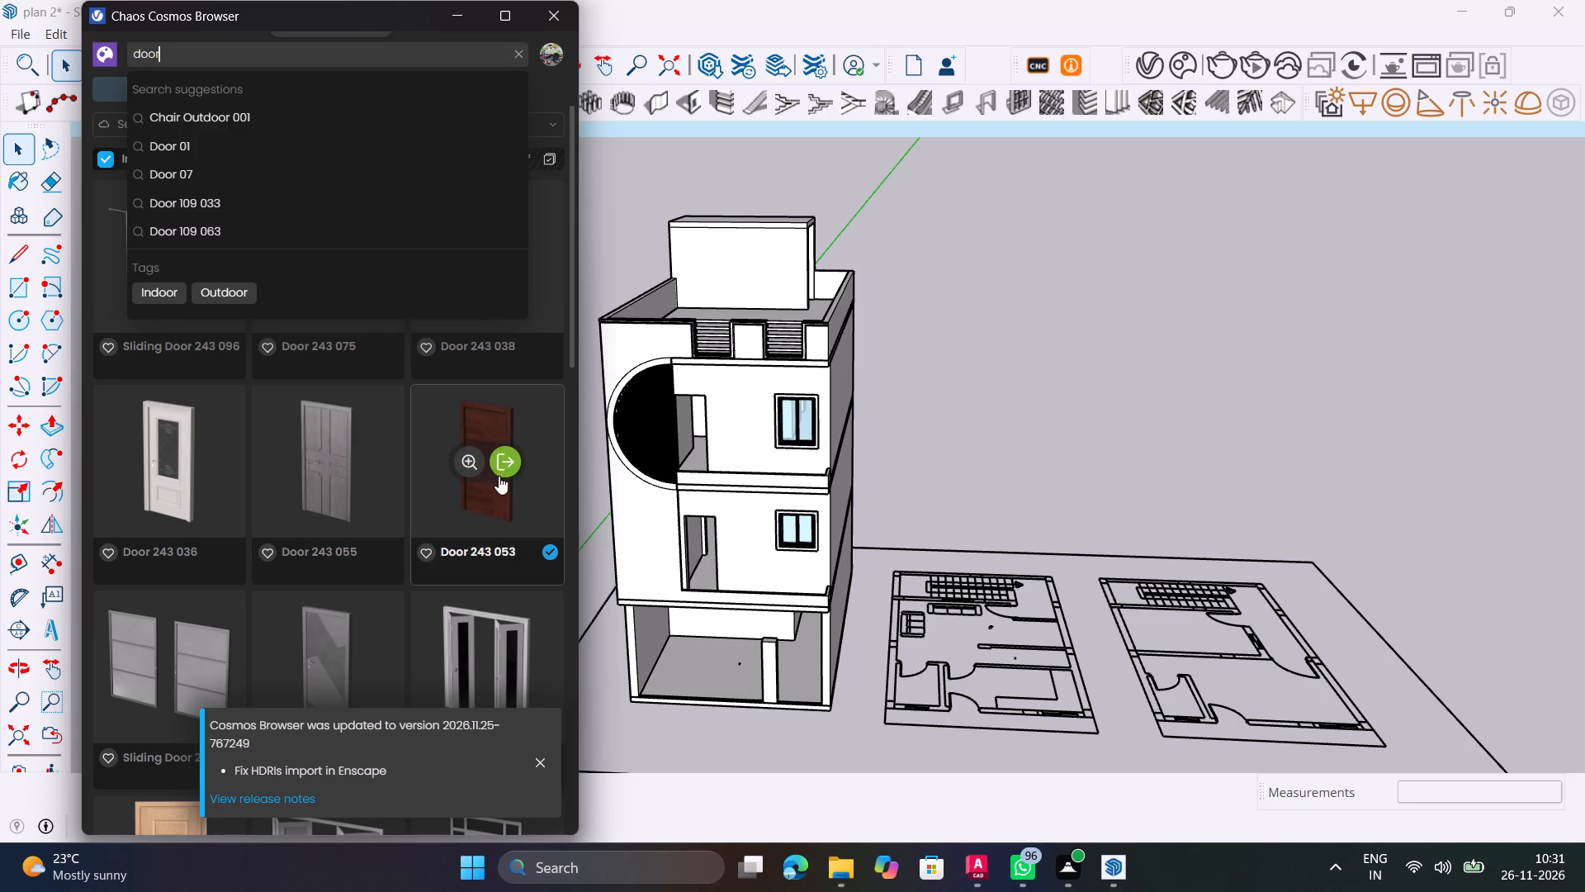
click(499, 471)
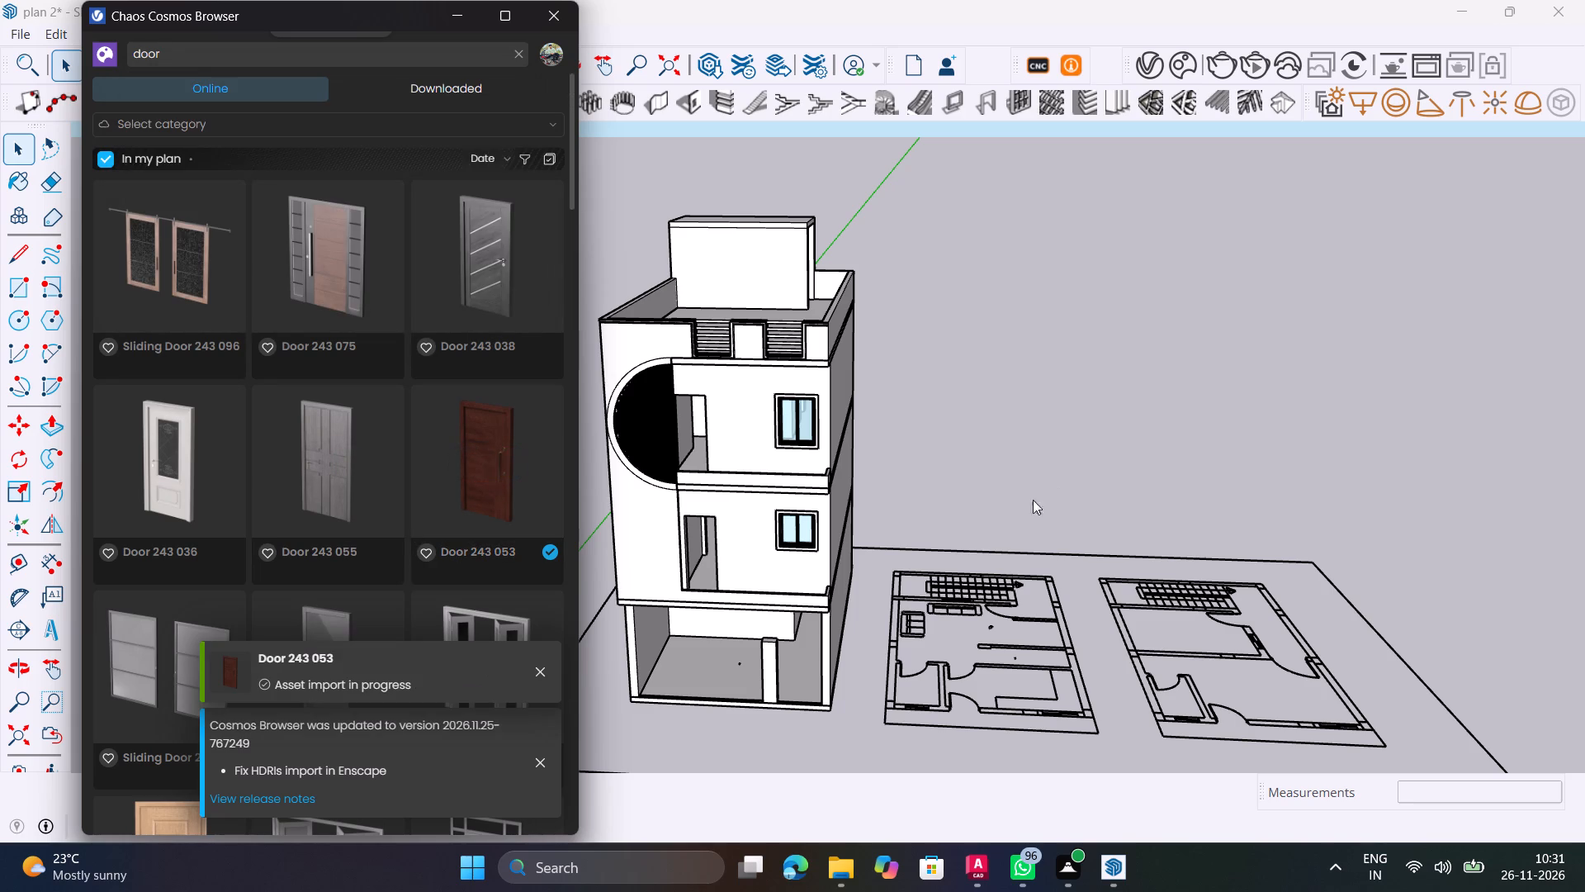
click(416, 641)
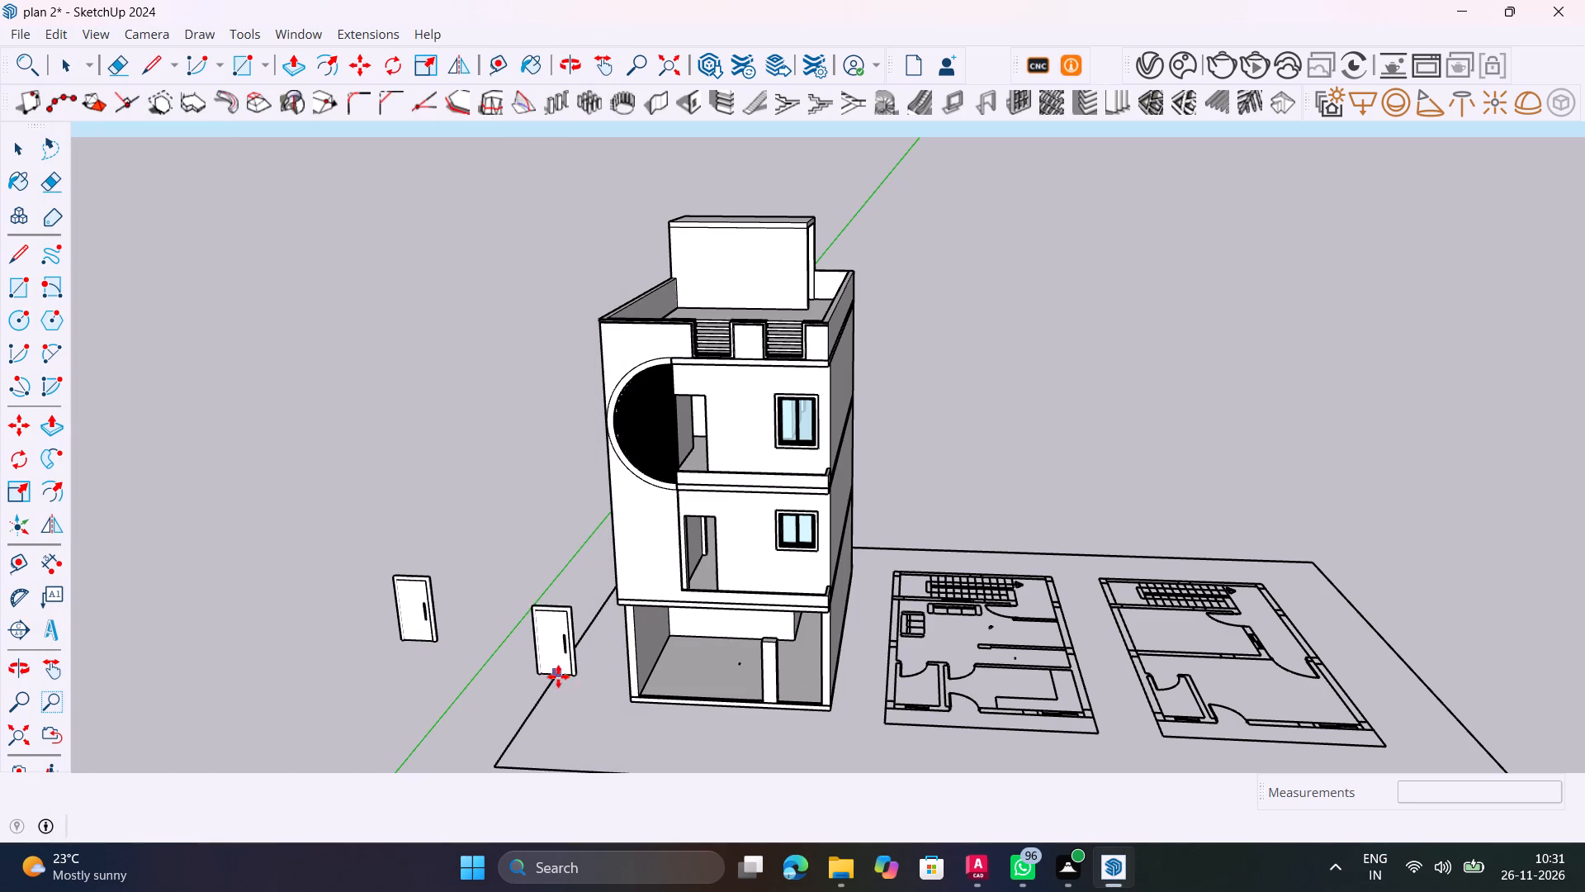
key(Escape)
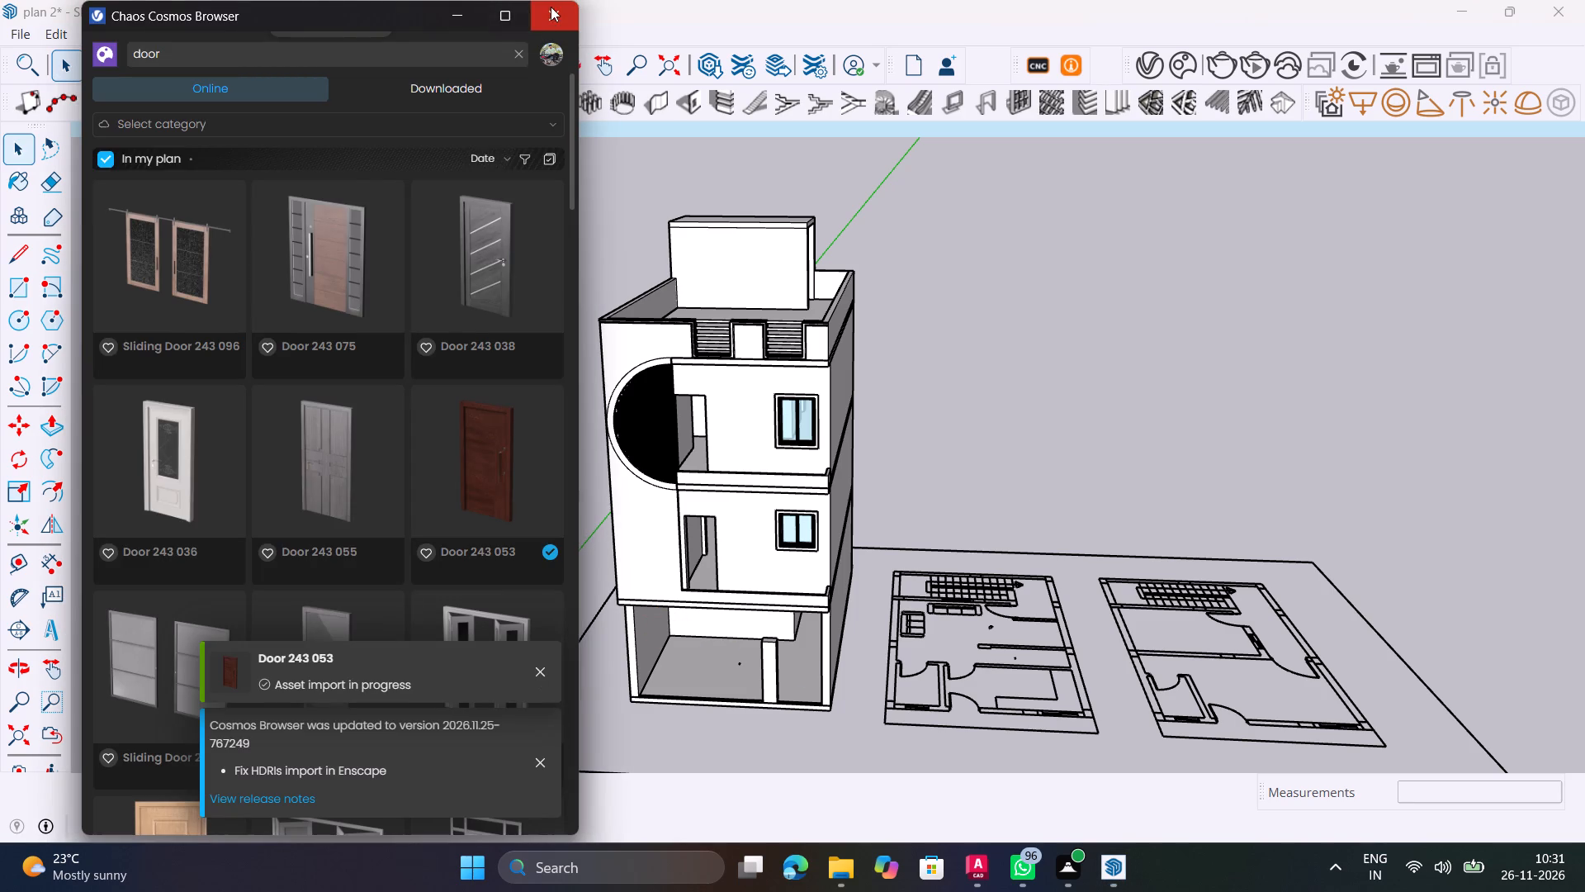
click(554, 7)
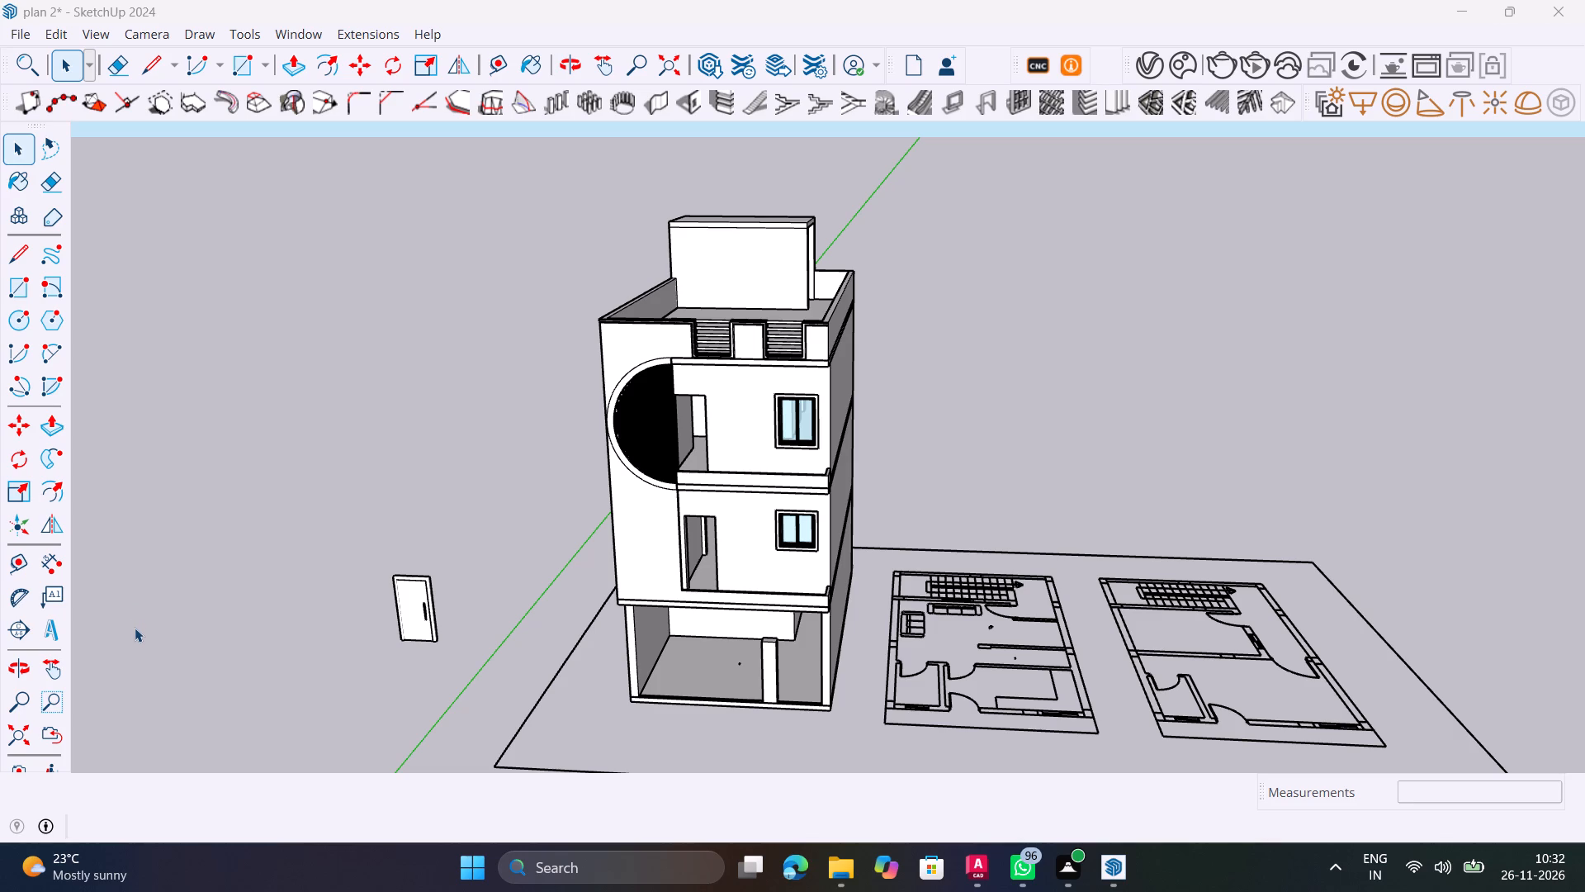
Select the imported door standing beside the house.
middle_drag(148, 635, 65, 587)
middle_drag(65, 587, 102, 610)
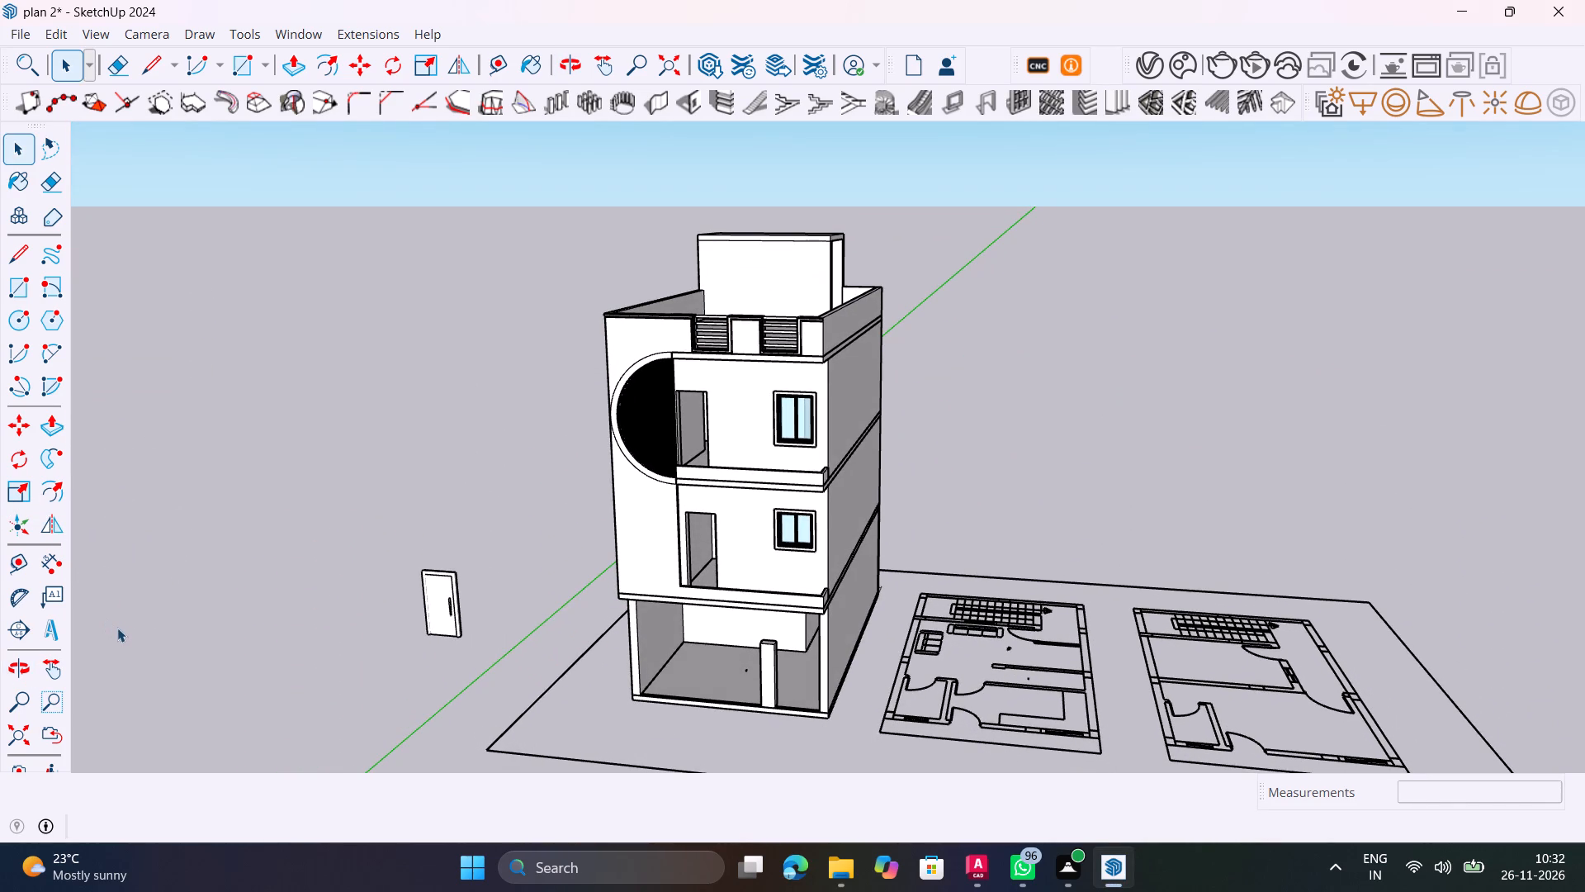
scroll(112, 659, up, 1)
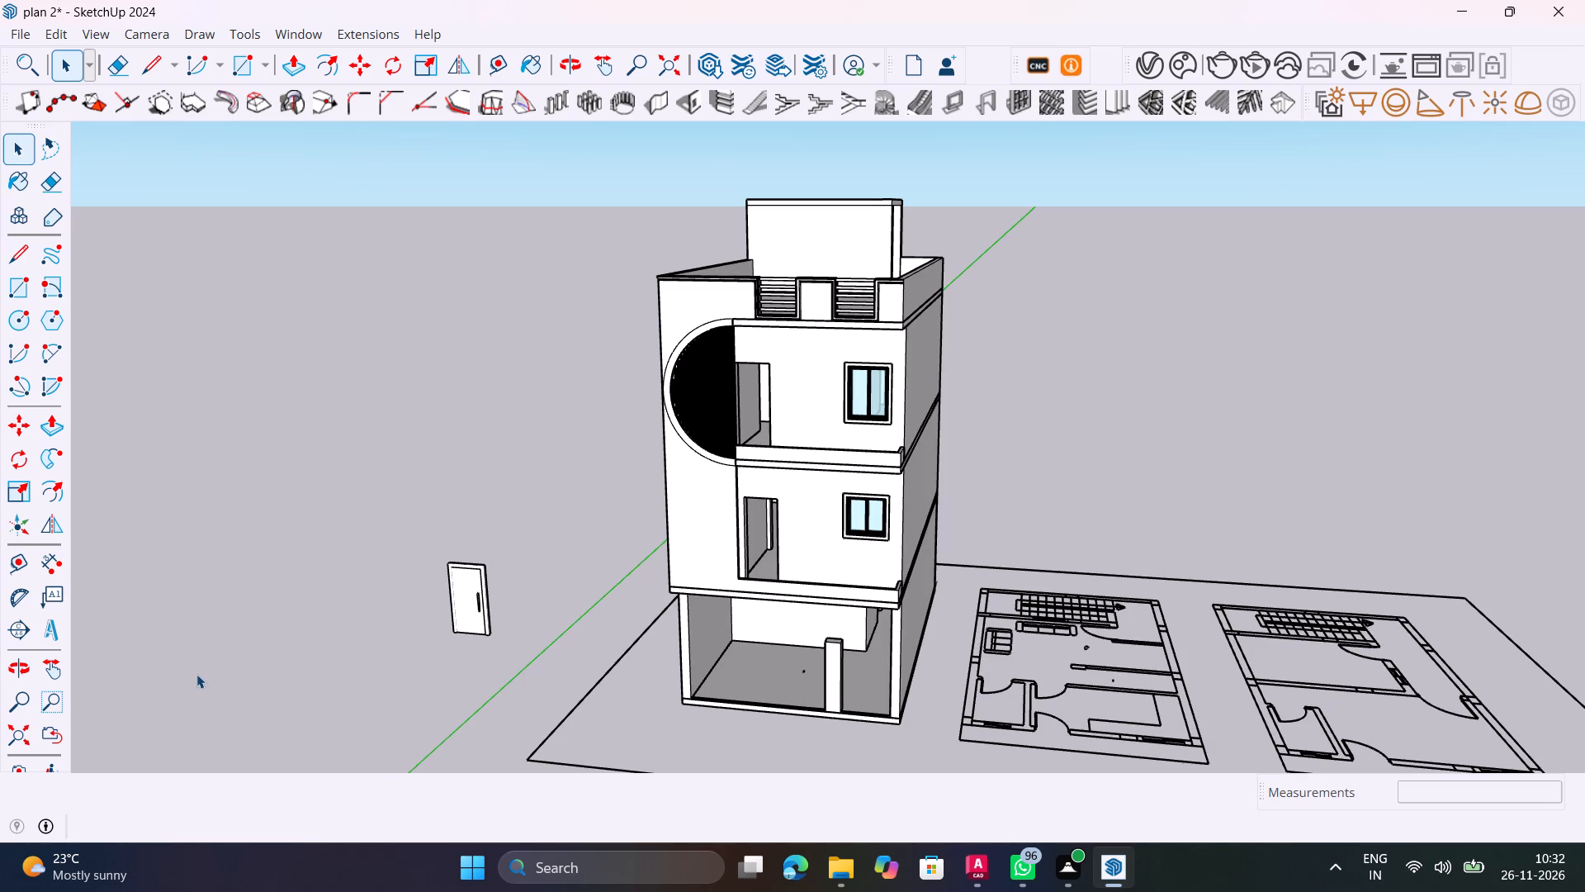
scroll(484, 620, up, 3)
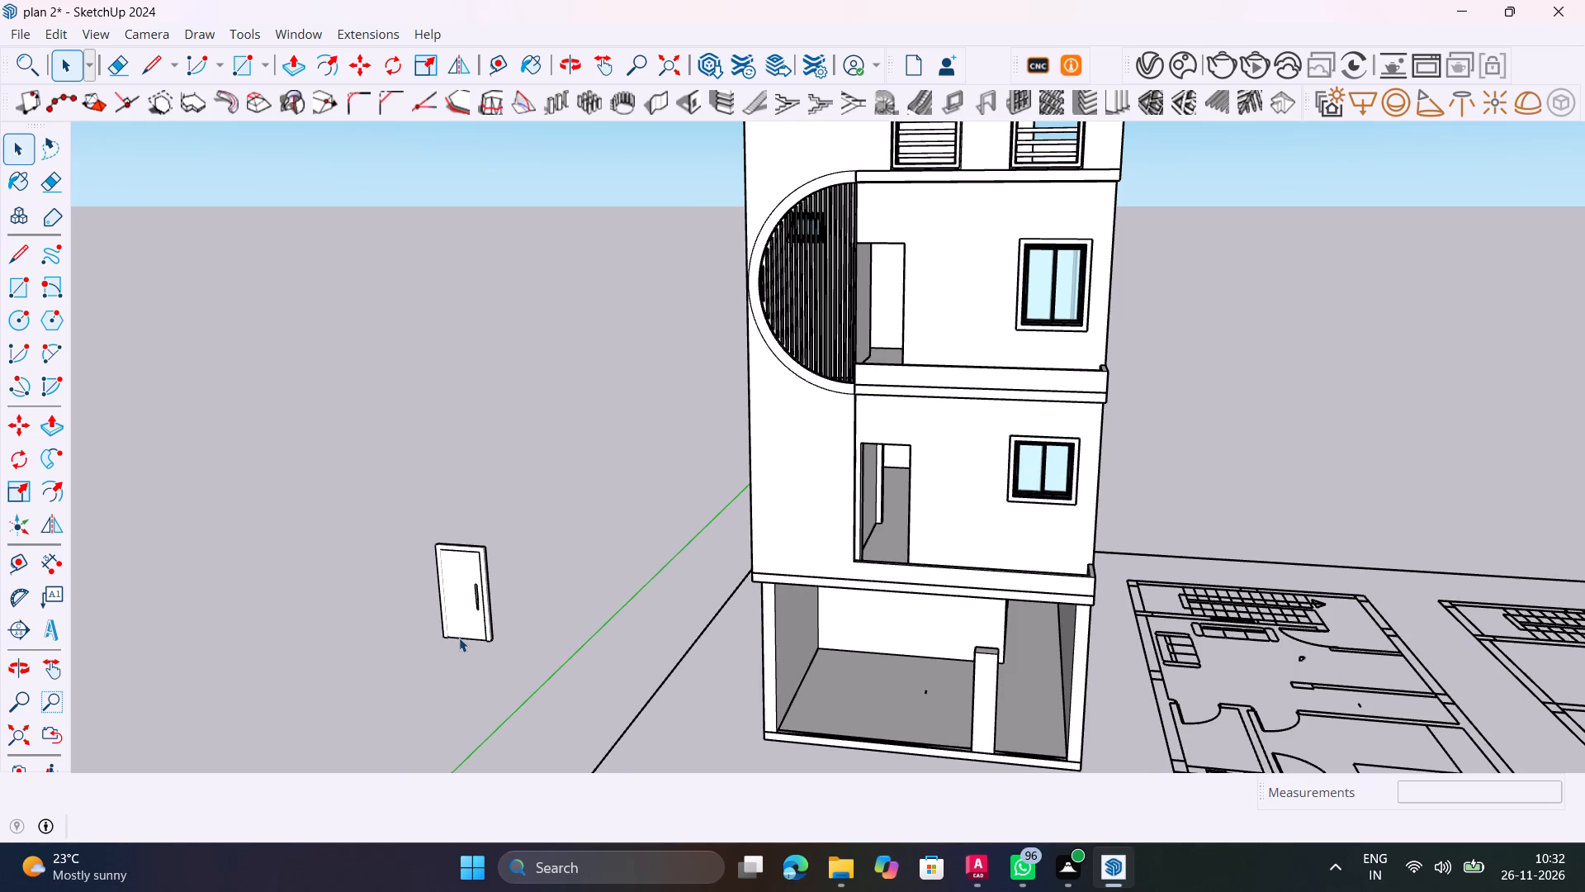
scroll(459, 638, up, 7)
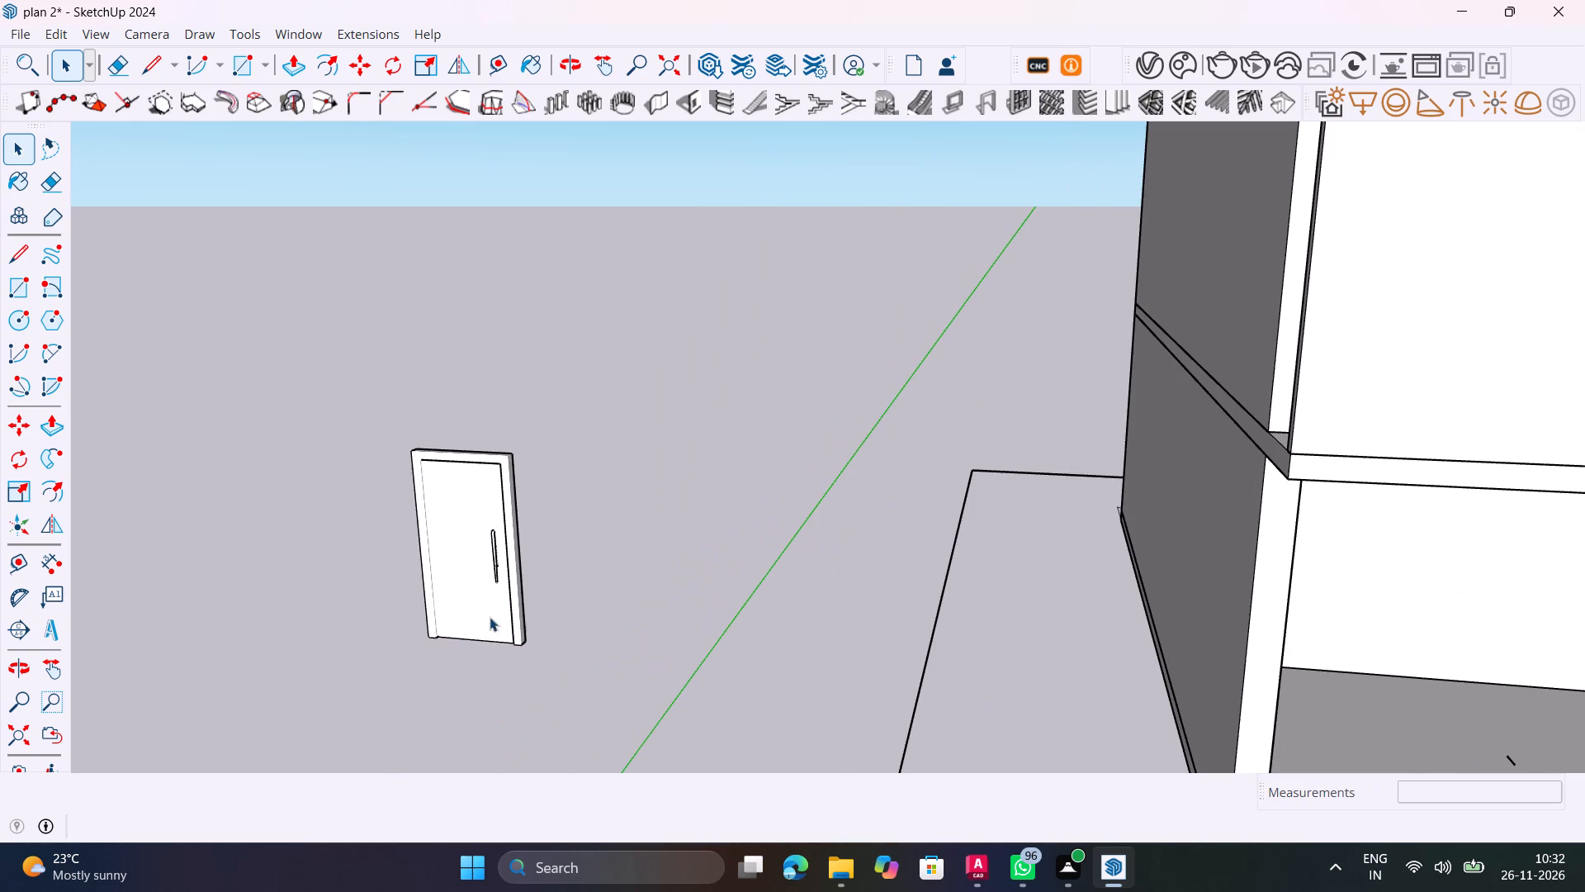
click(497, 602)
scroll(499, 601, up, 4)
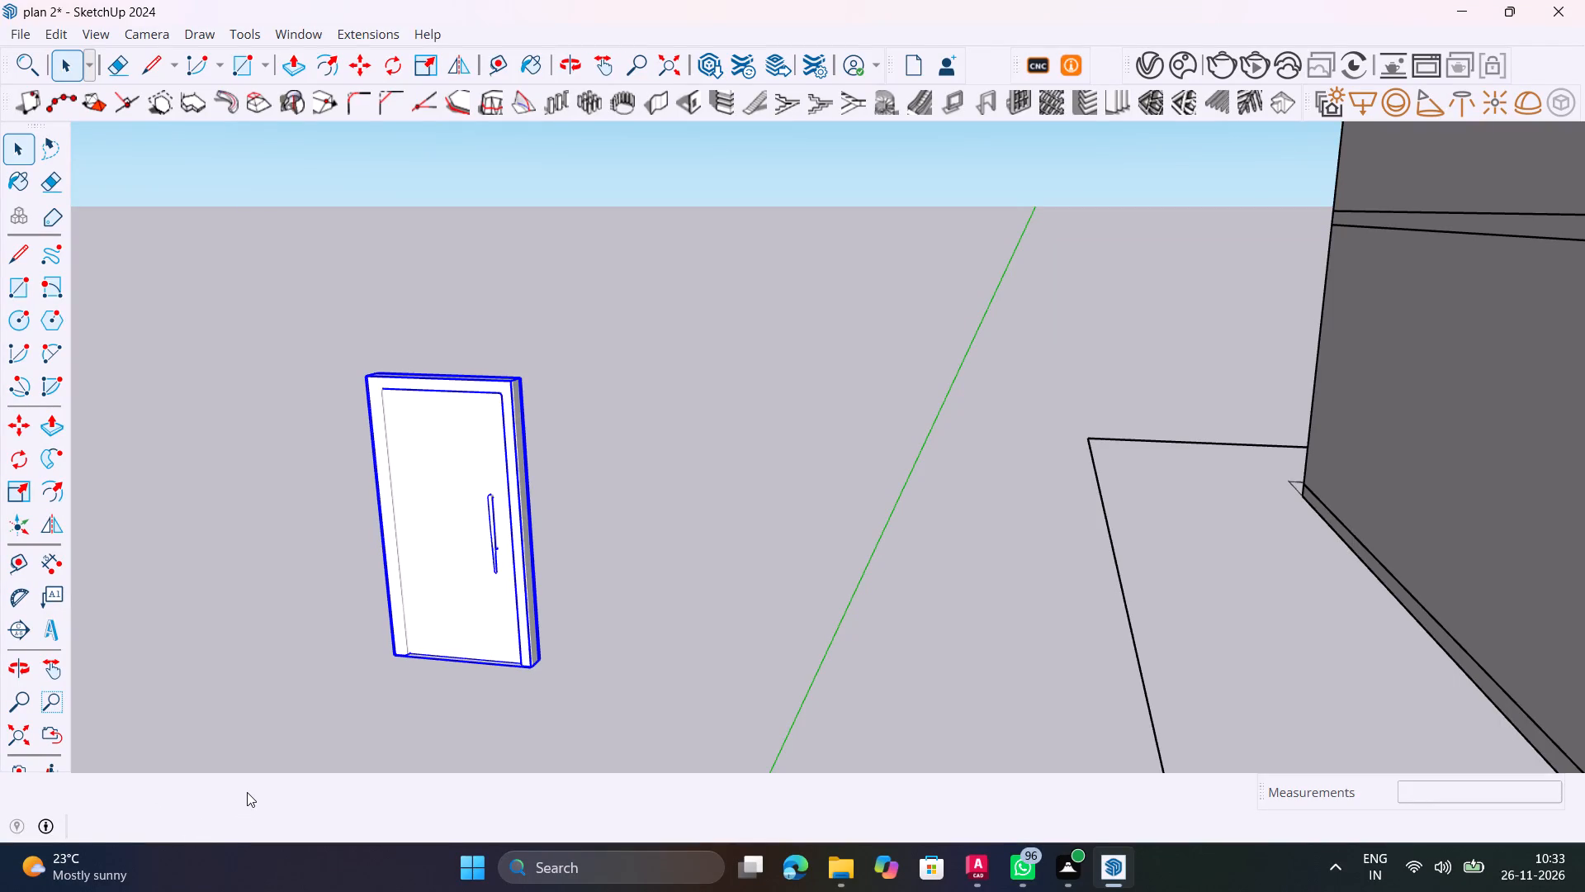
Examine the front facade's balcony door openings, louvred arch, railings and window frames relative to the imported door.
scroll(197, 734, down, 8)
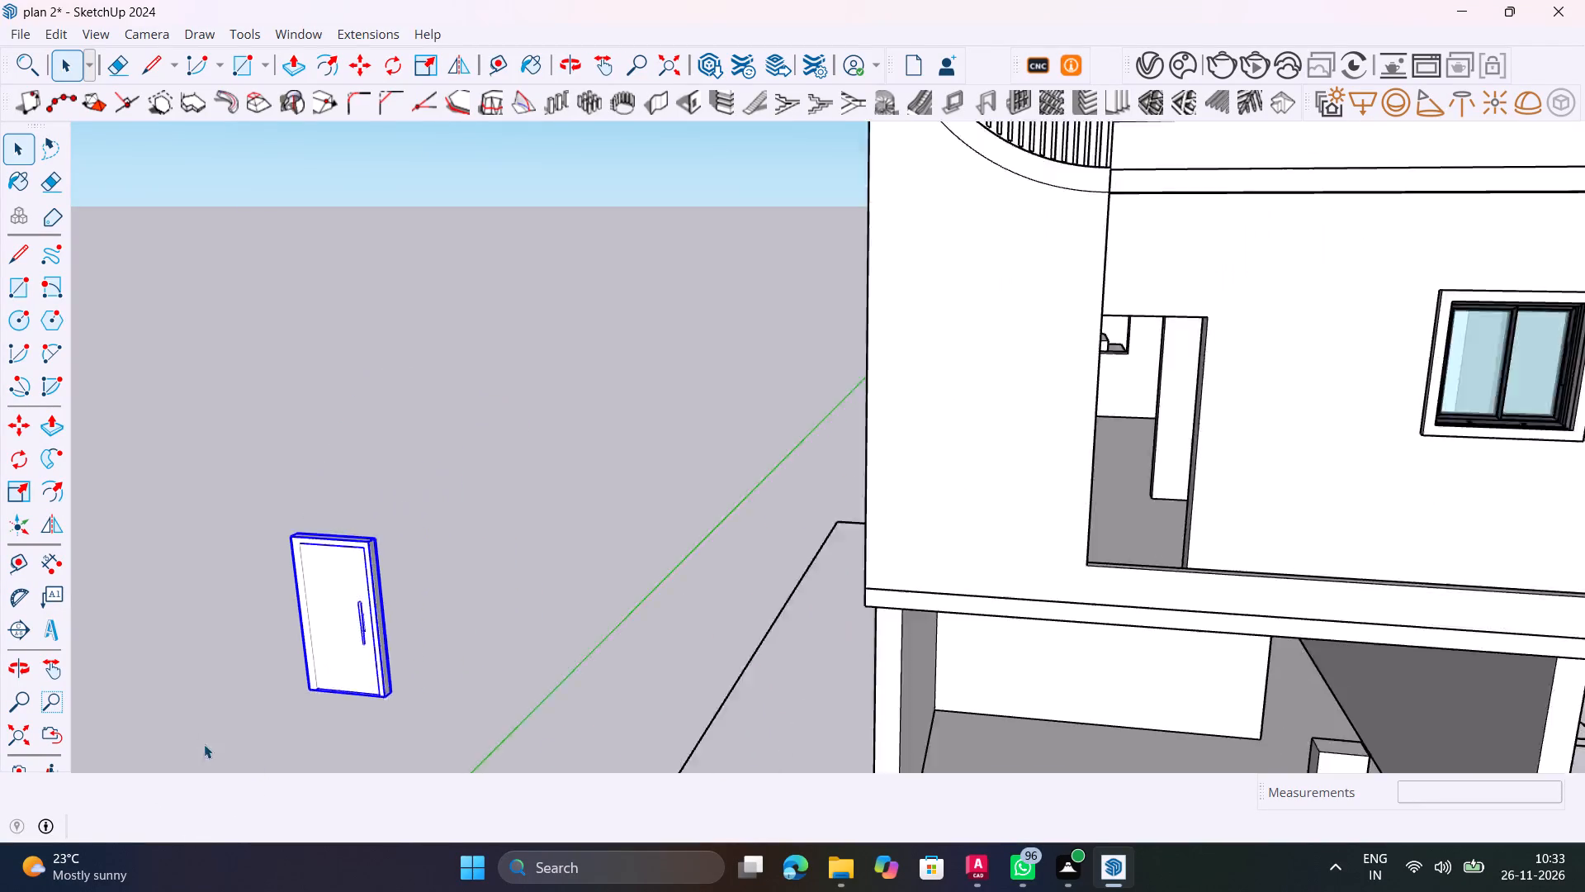
scroll(204, 744, down, 1)
middle_drag(371, 753, 0, 779)
scroll(345, 694, down, 4)
middle_drag(648, 421, 666, 485)
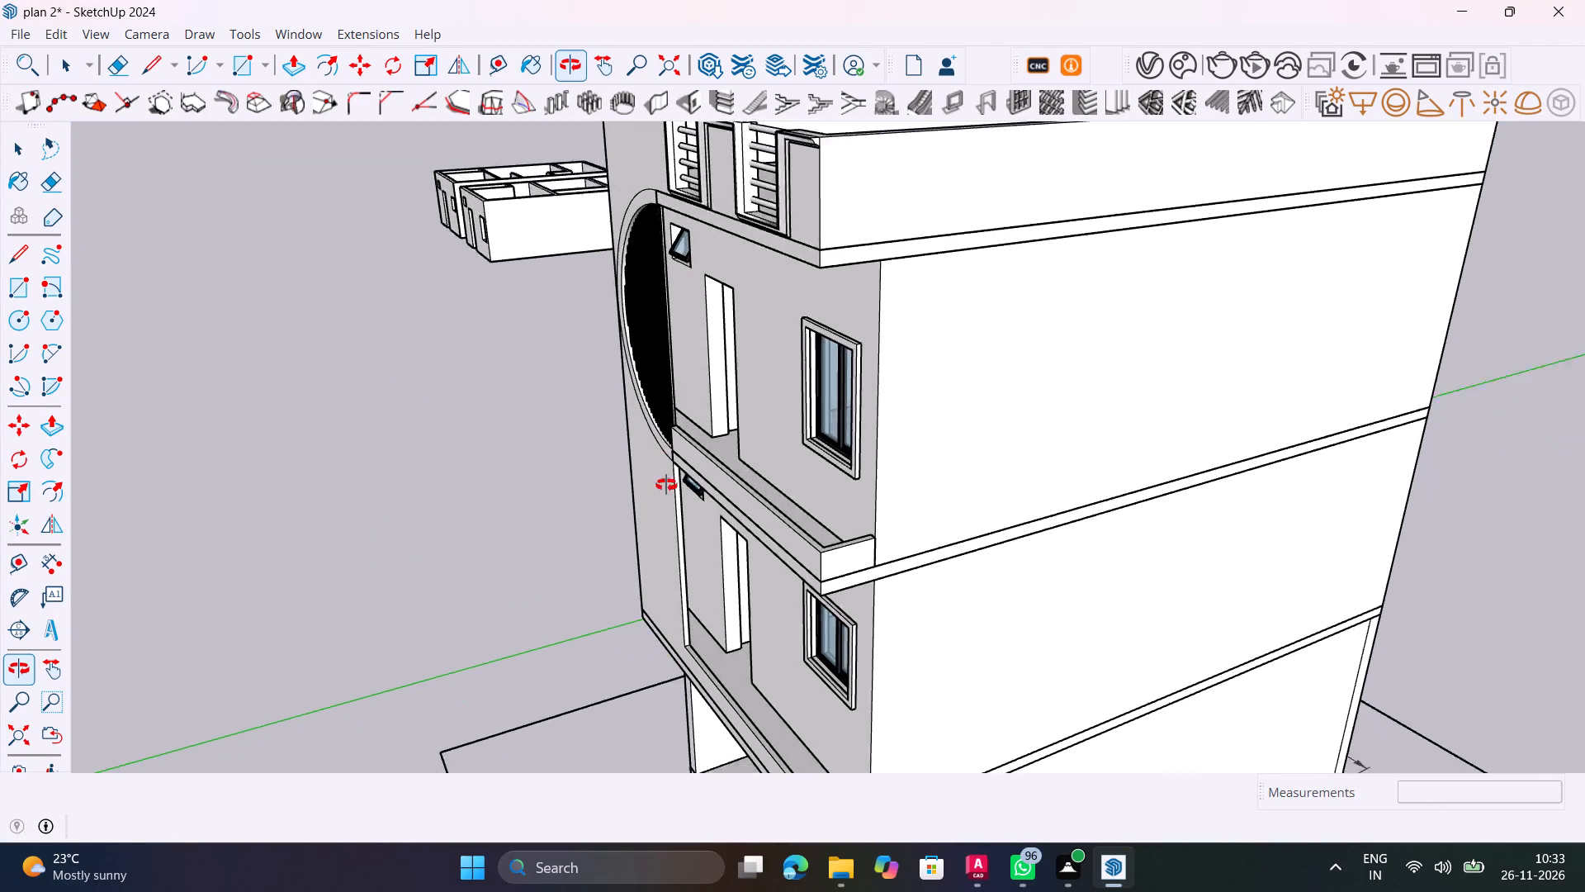
middle_drag(666, 485, 682, 526)
scroll(740, 190, up, 16)
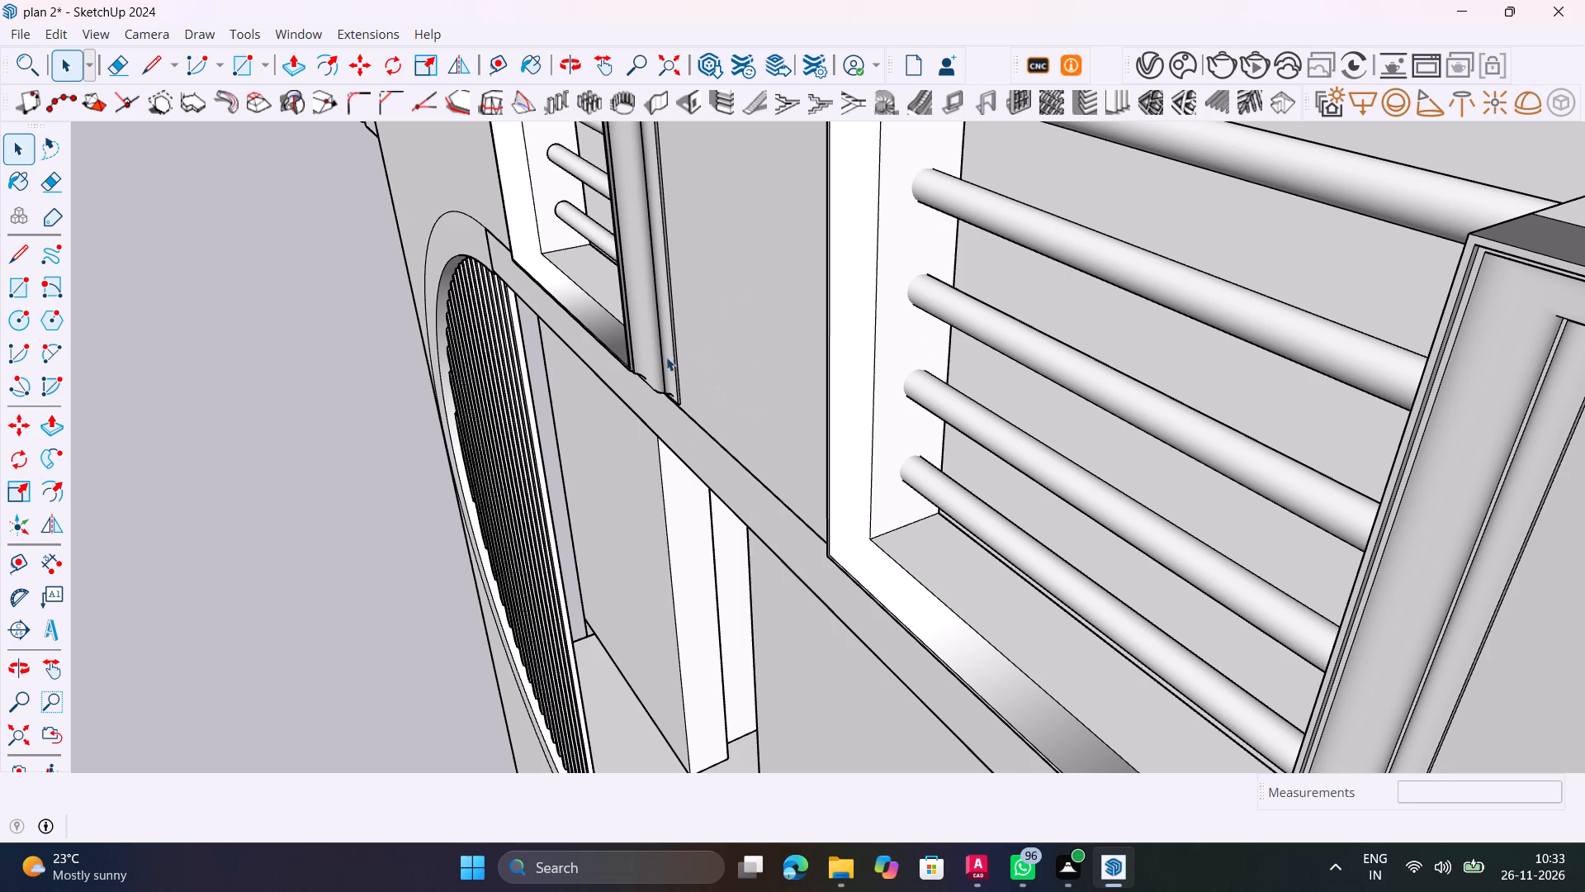
middle_drag(631, 450, 995, 372)
scroll(771, 282, down, 5)
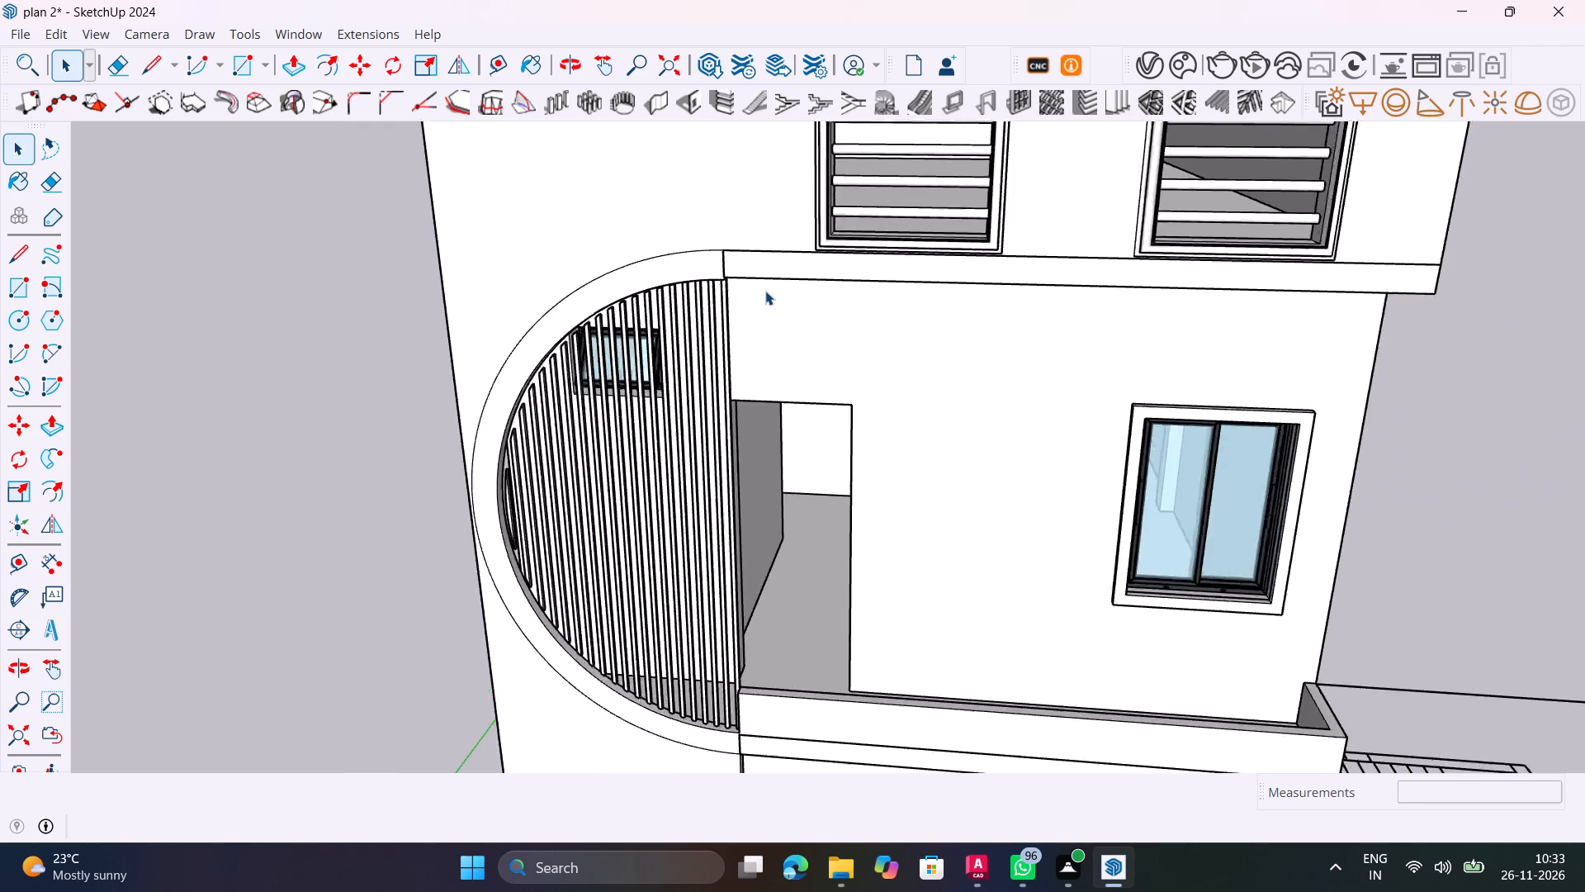
scroll(765, 291, down, 8)
shift+middle_drag(603, 501, 509, 396)
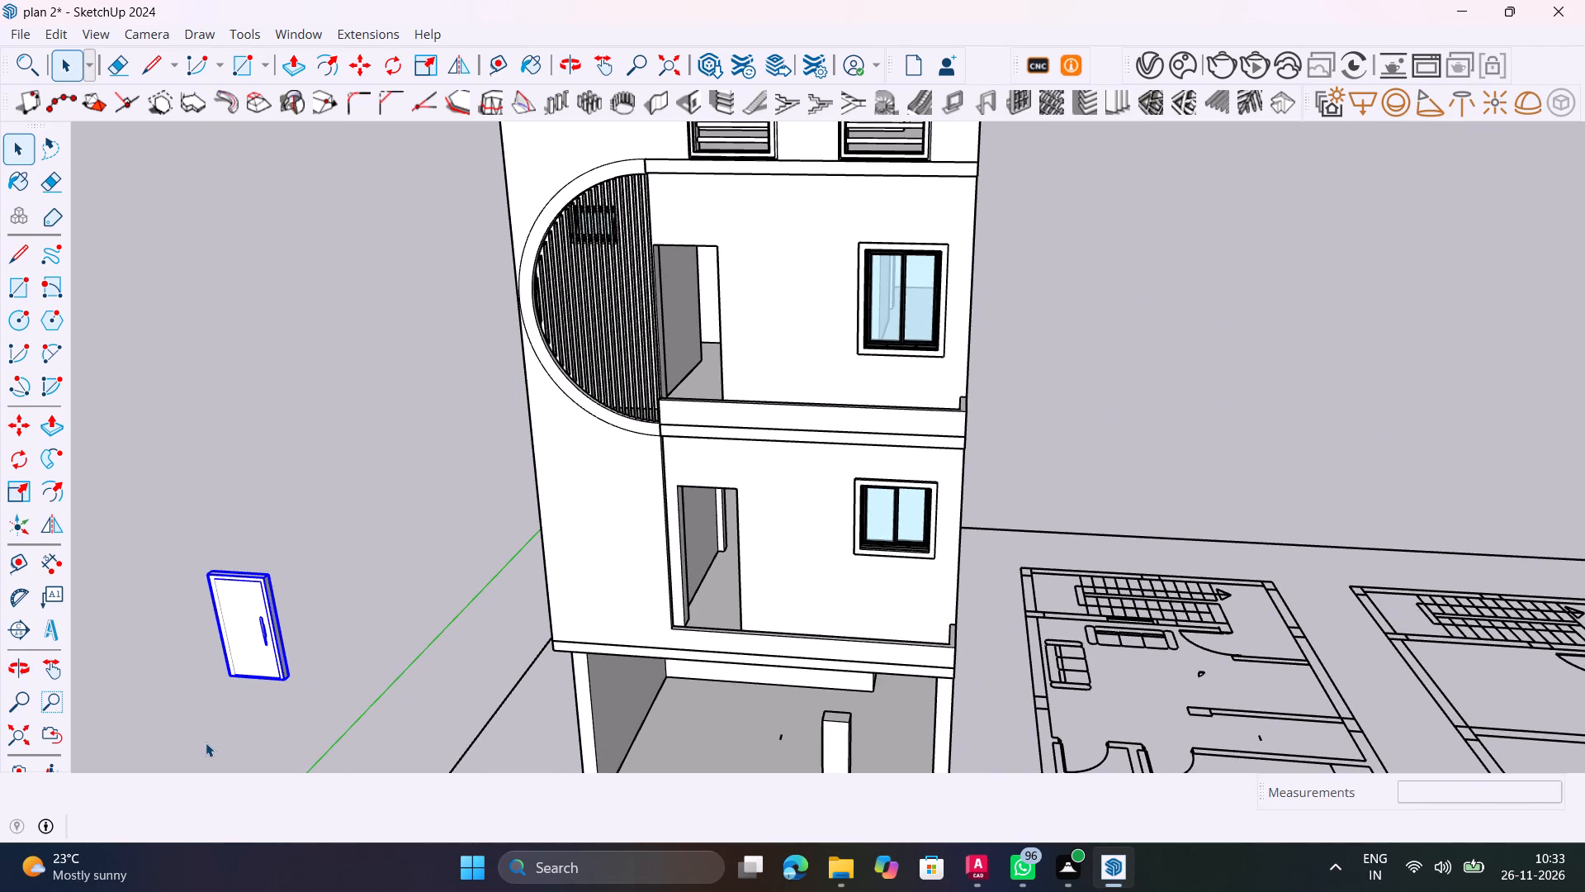
middle_drag(770, 486, 641, 490)
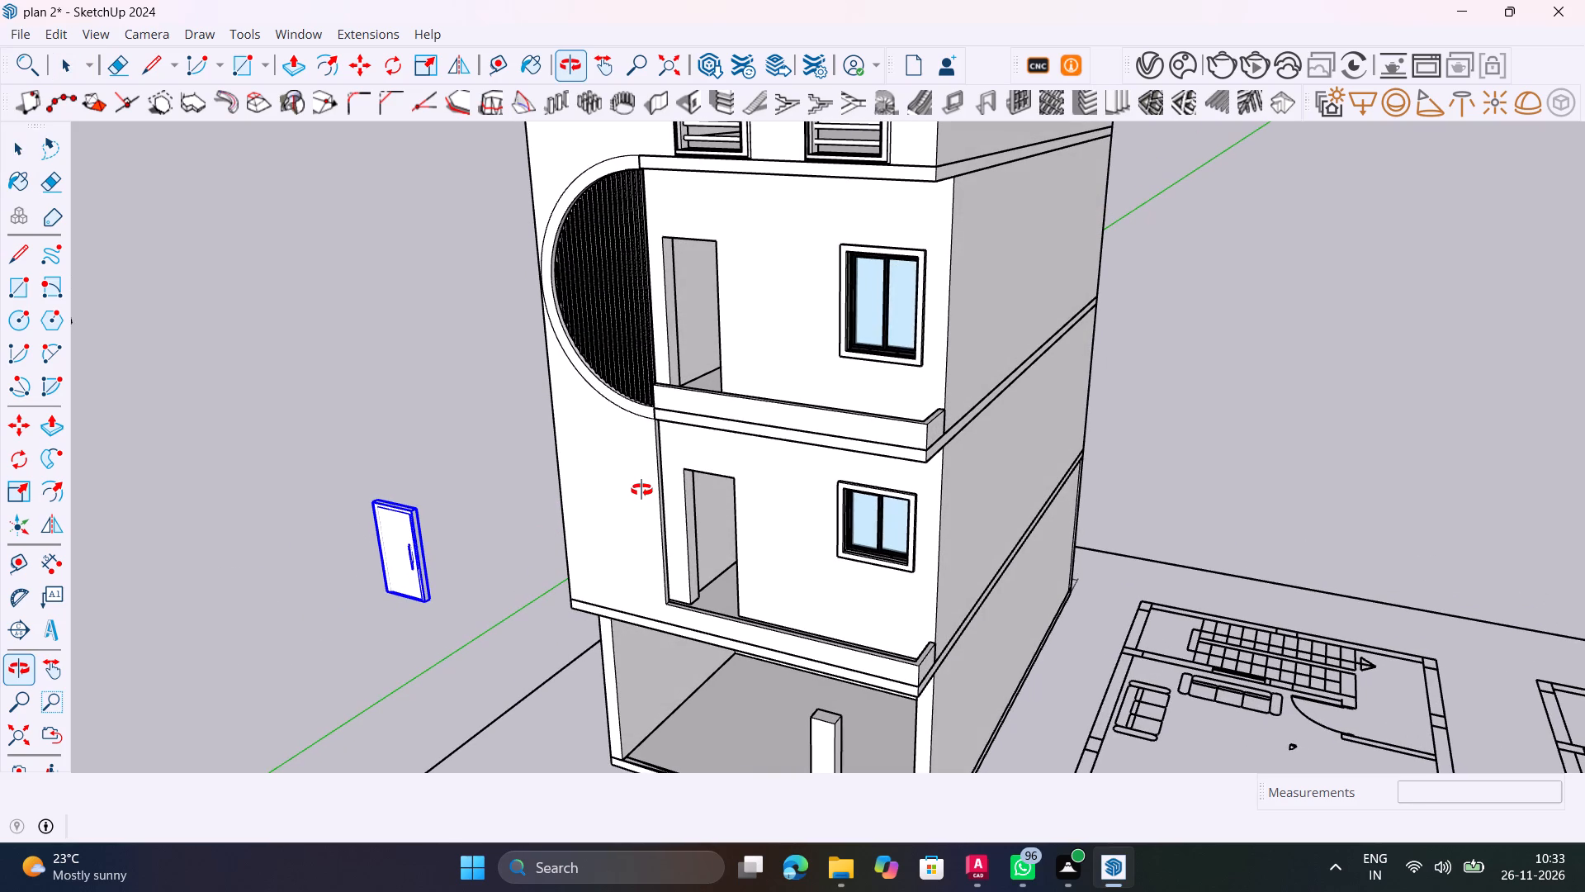
middle_drag(641, 490, 643, 490)
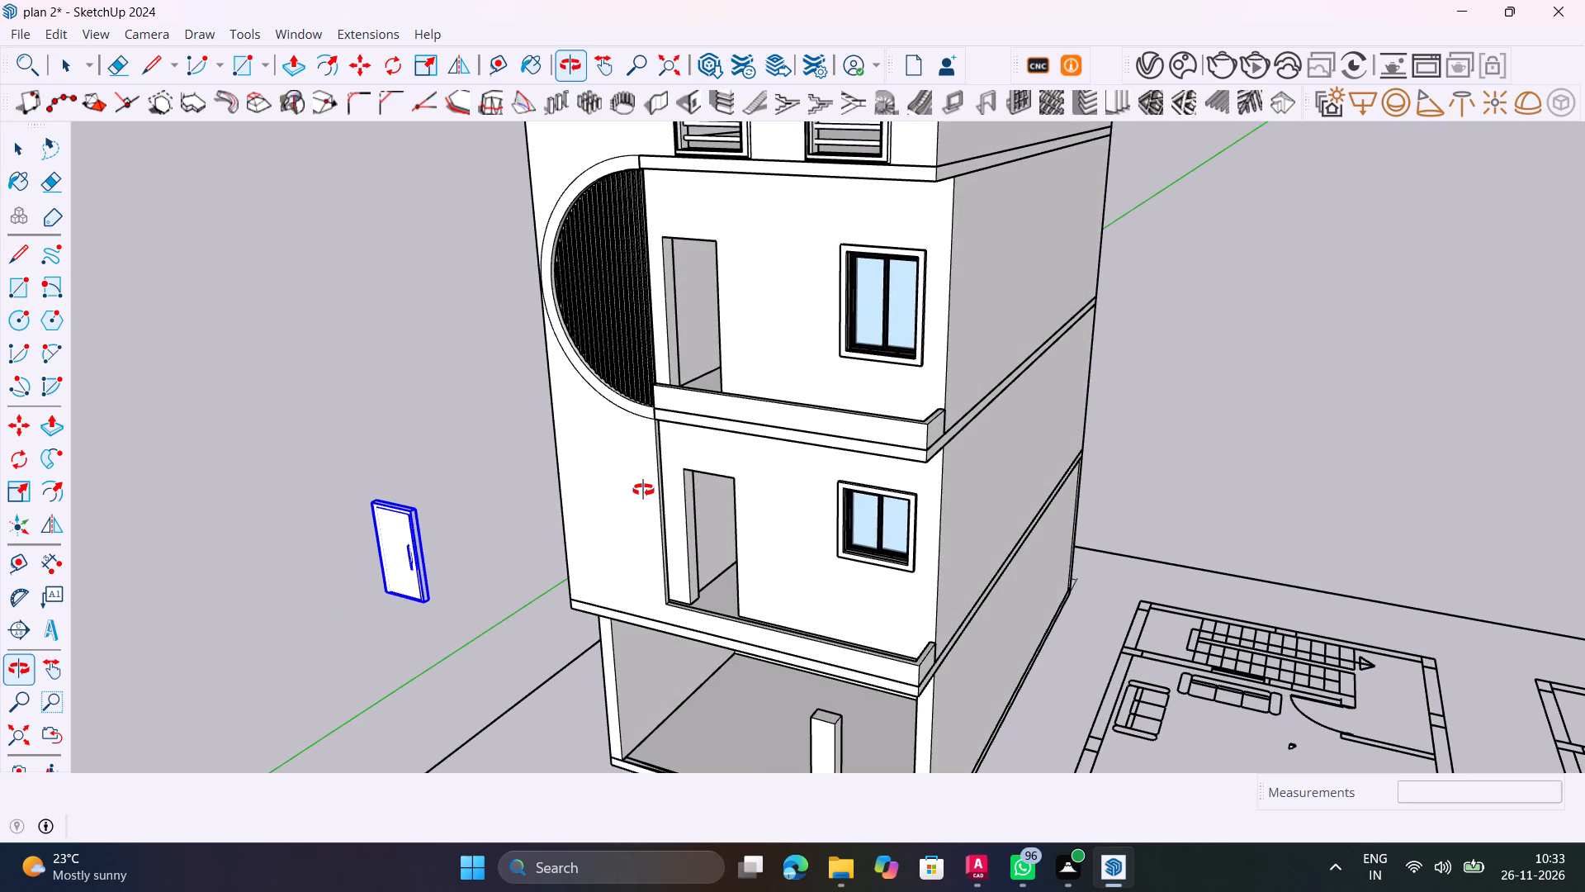
middle_drag(643, 490, 666, 490)
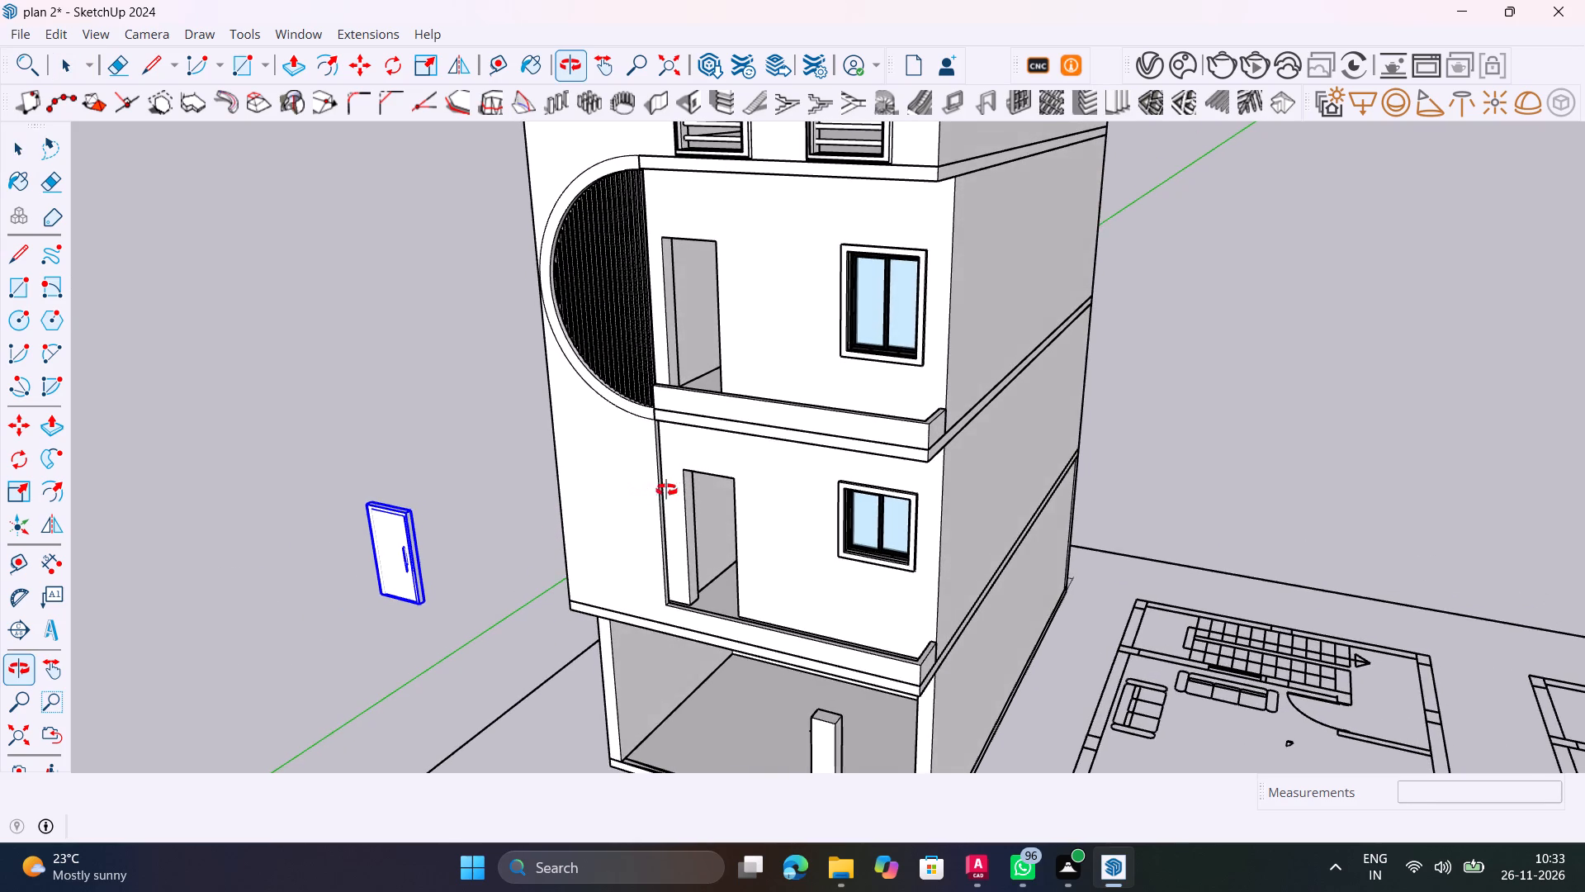
middle_drag(666, 490, 682, 487)
scroll(680, 480, down, 2)
scroll(847, 296, up, 2)
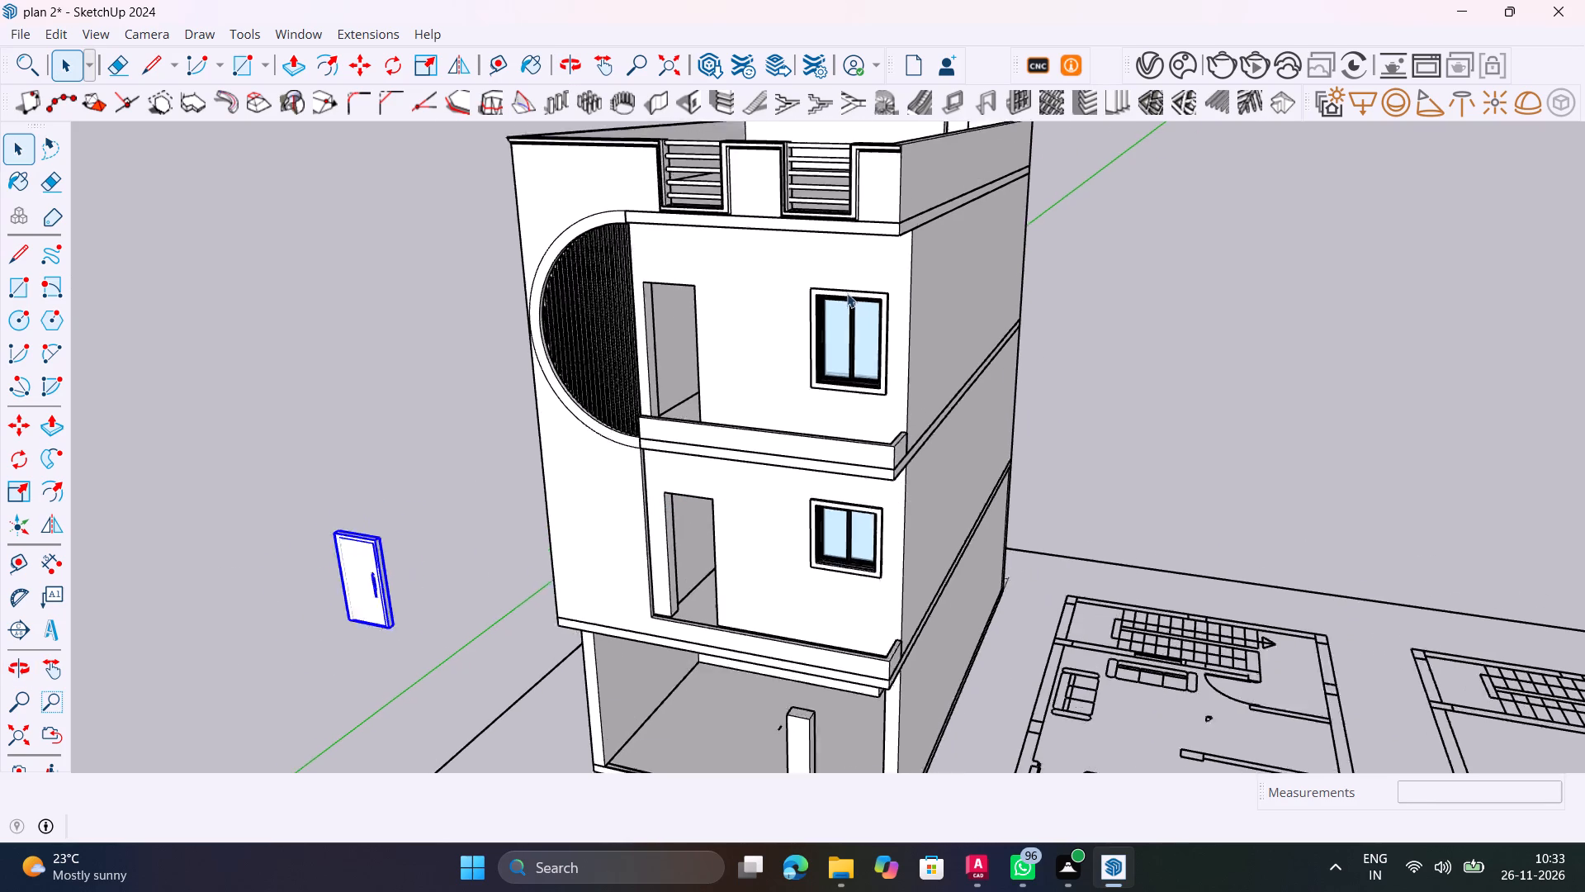
scroll(847, 293, up, 18)
scroll(868, 288, up, 4)
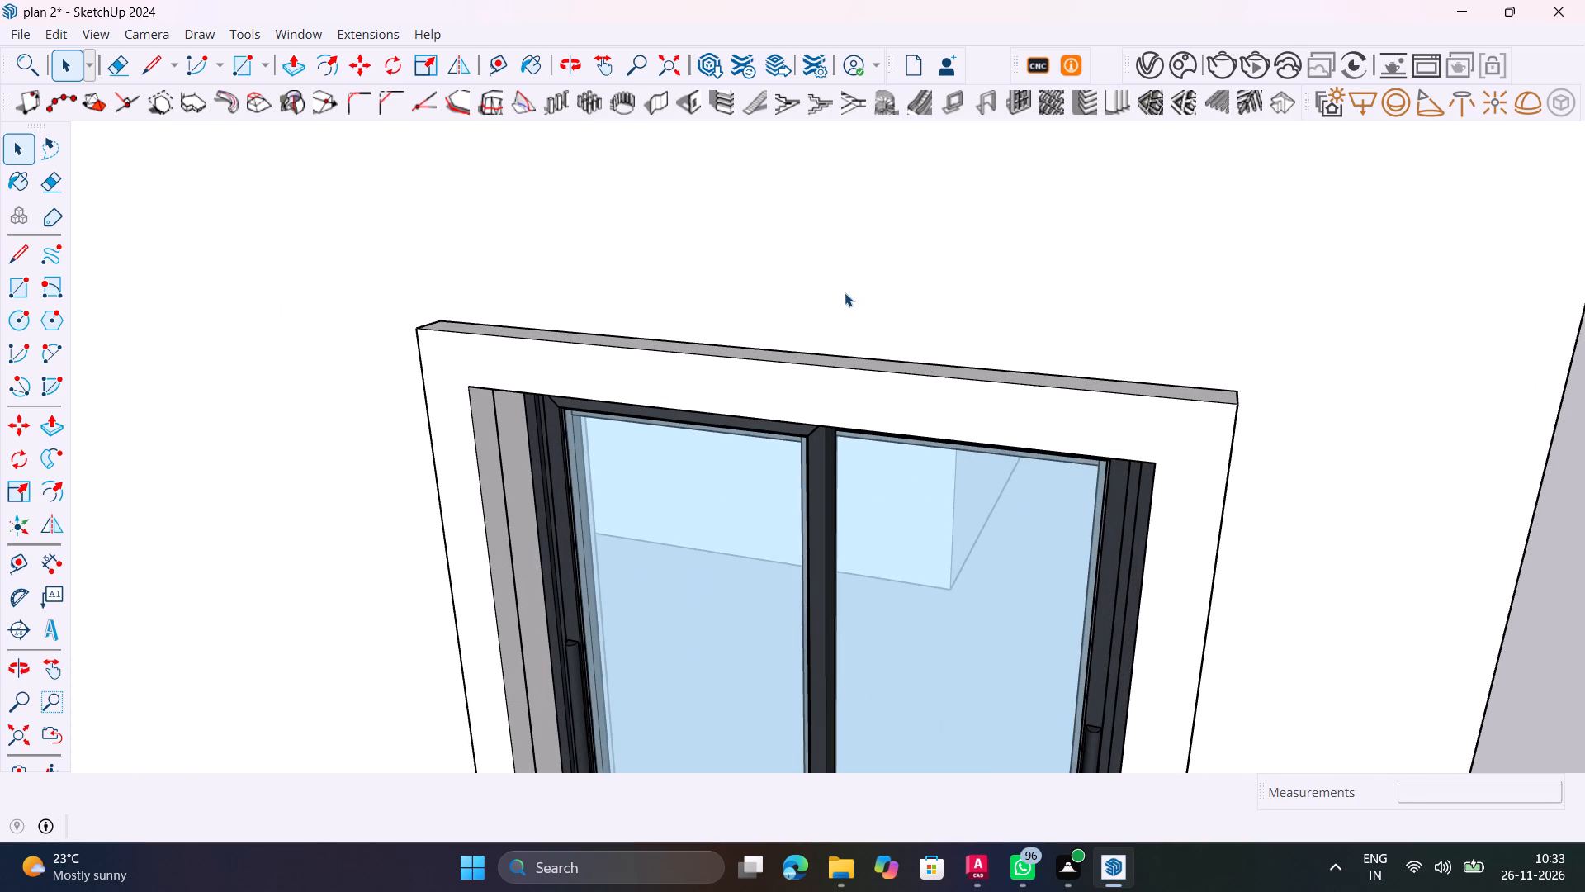
Measure how far the top-floor front window's frame projects from the wall, without keeping a dimension.
middle_drag(769, 320, 1330, 154)
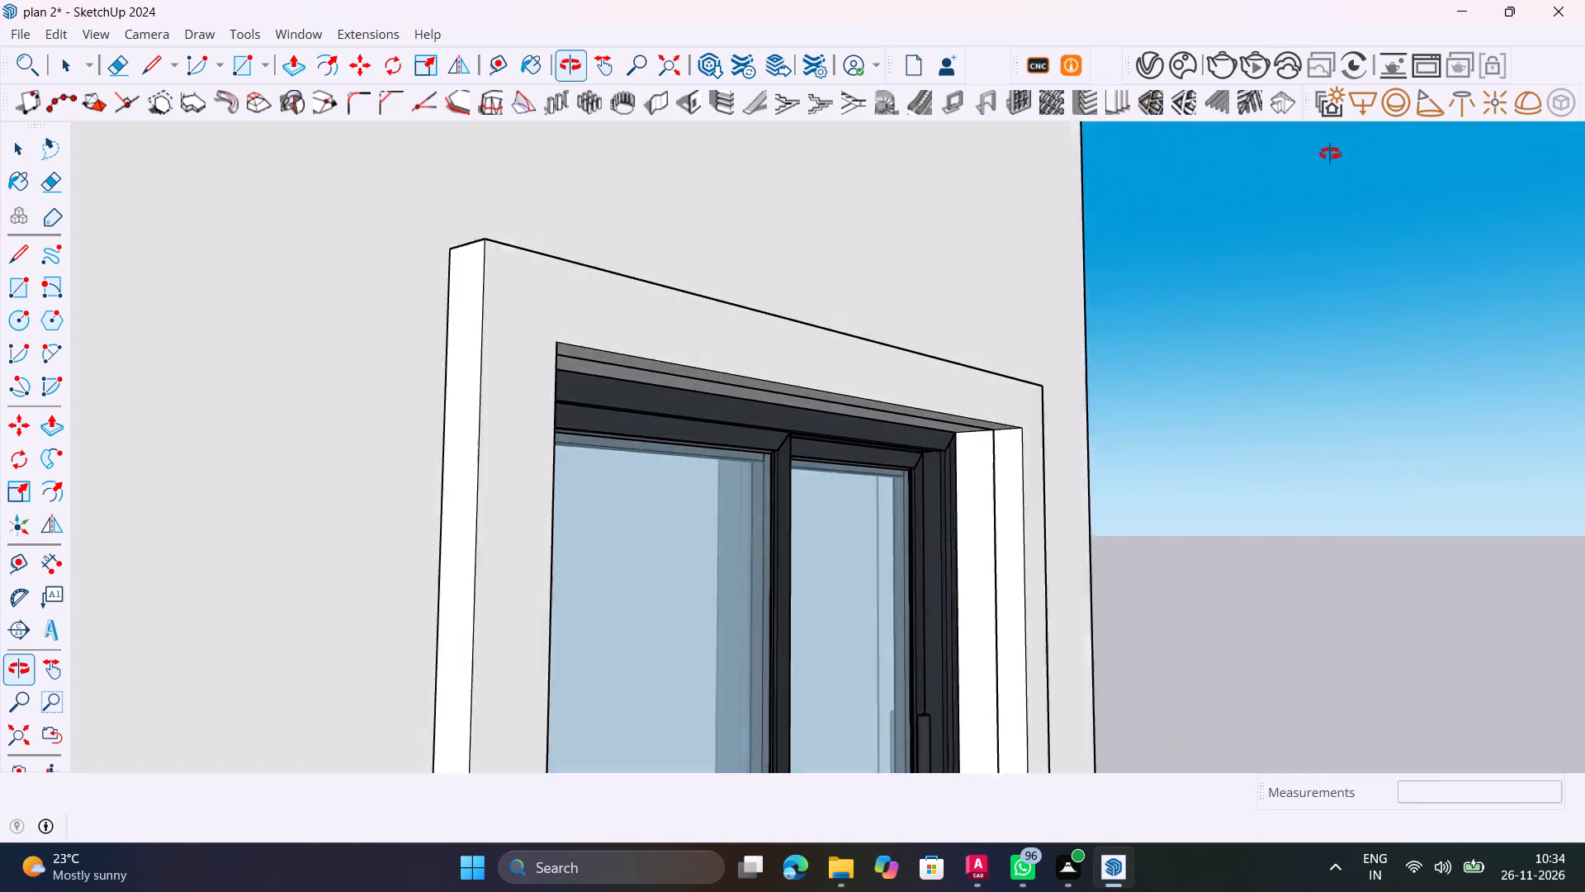
middle_drag(1330, 154, 1280, 352)
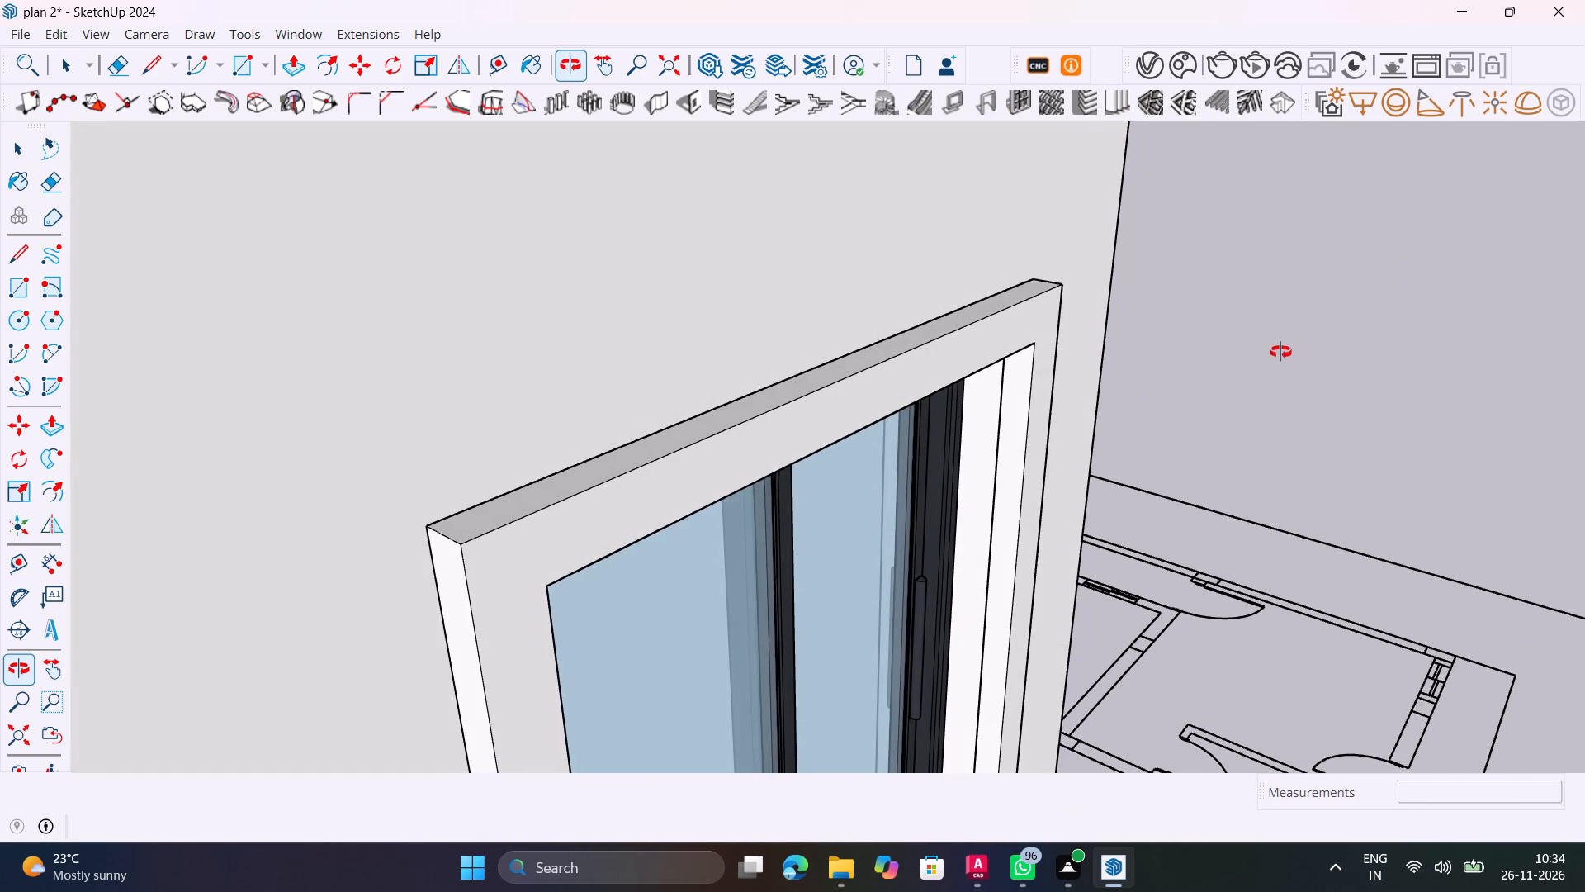
middle_drag(1280, 352, 1280, 353)
scroll(493, 594, up, 6)
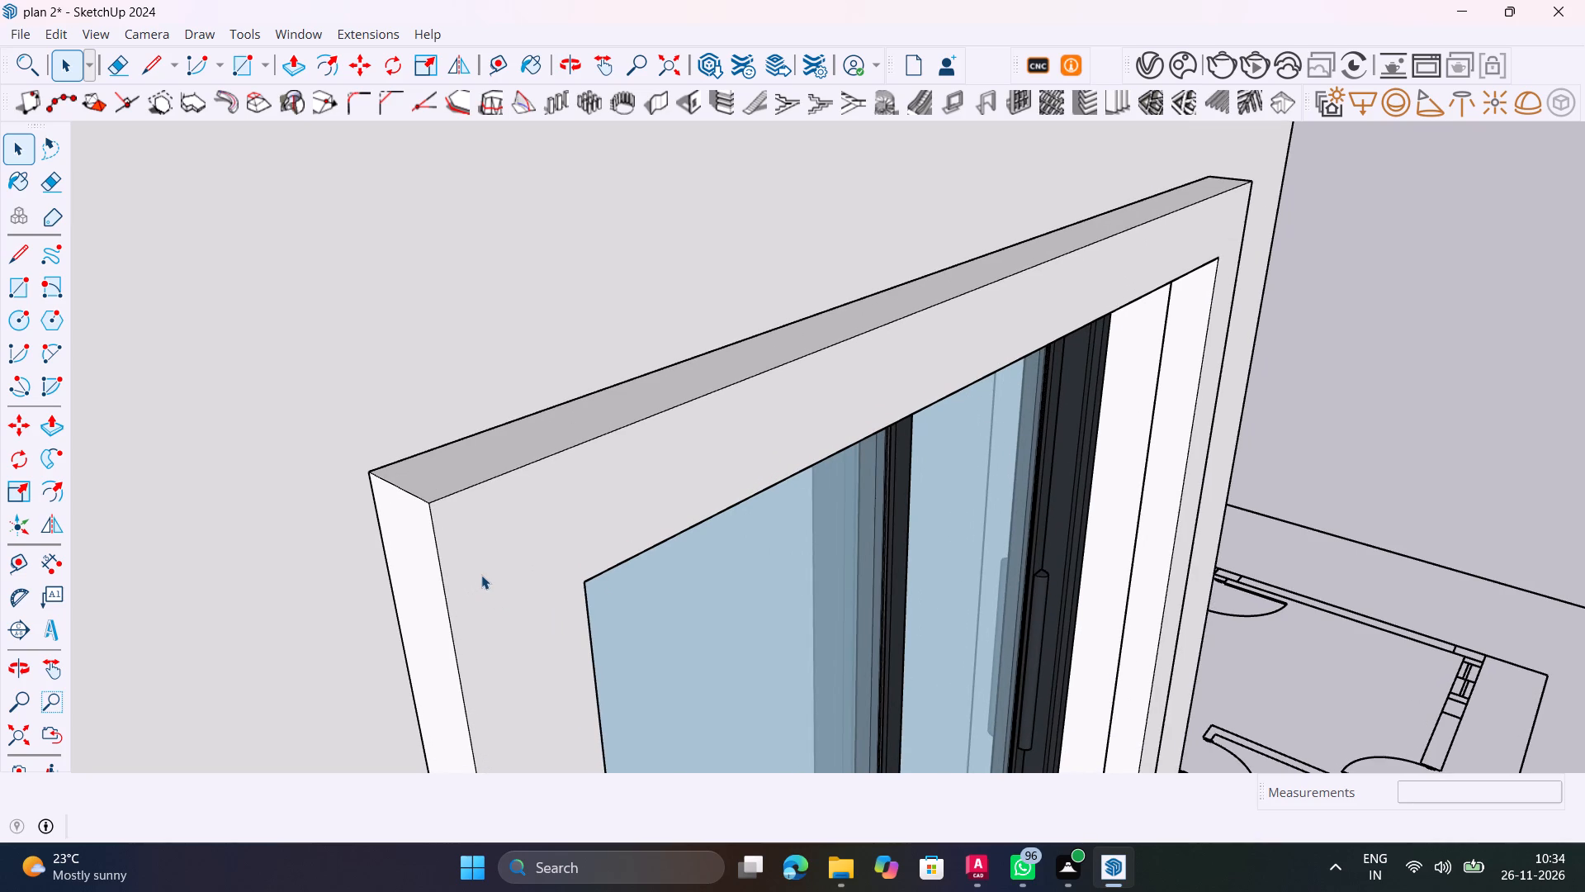
scroll(480, 527, down, 20)
scroll(480, 527, down, 2)
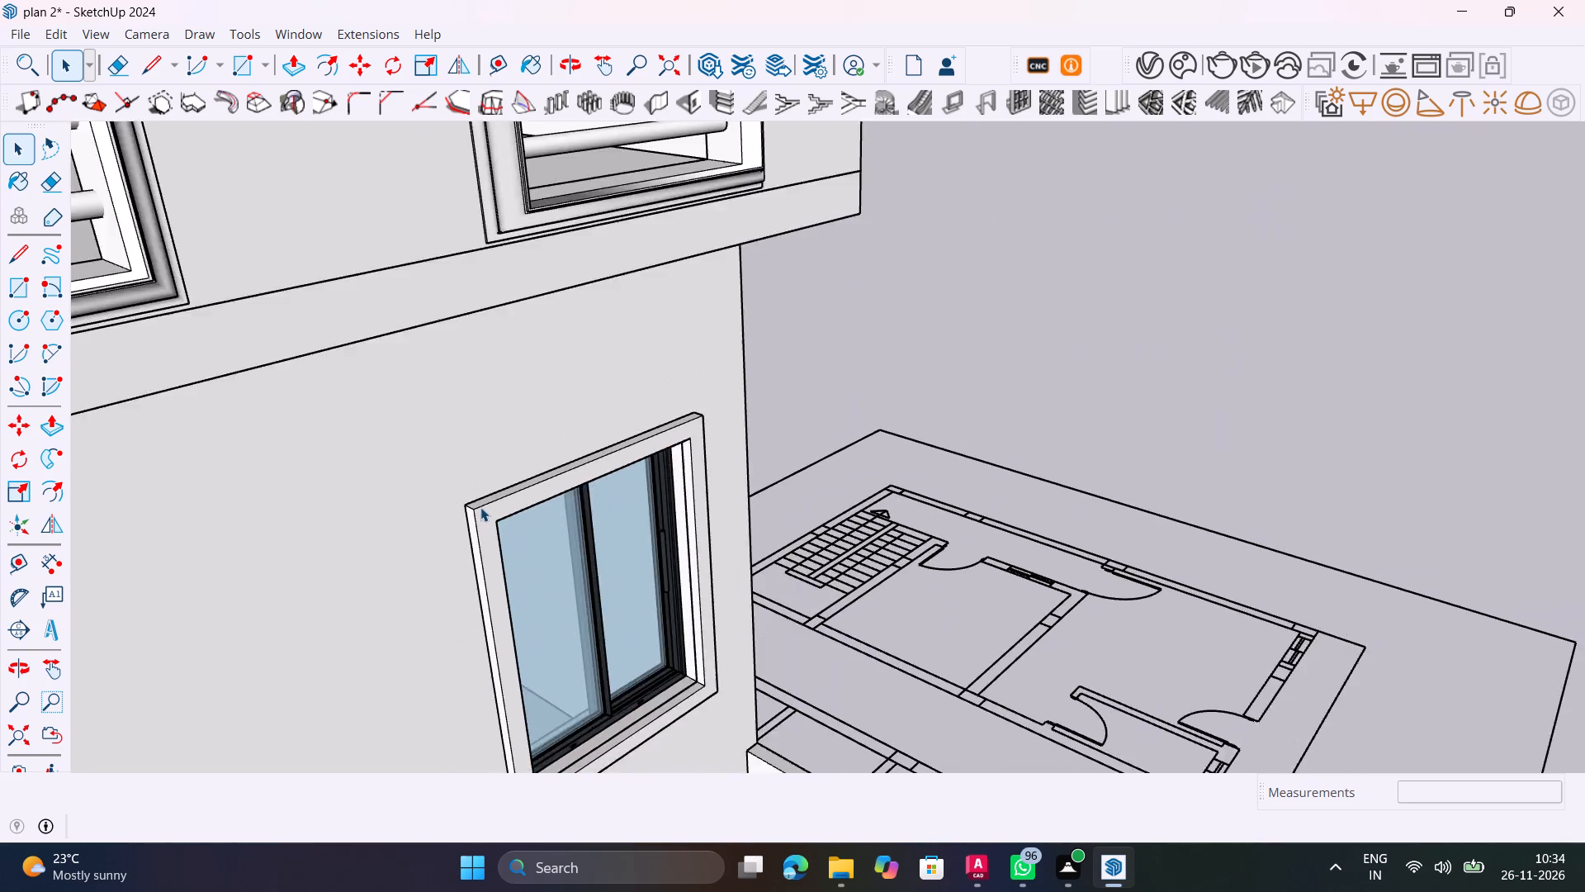
scroll(480, 507, down, 10)
middle_drag(566, 688, 717, 719)
scroll(686, 721, up, 5)
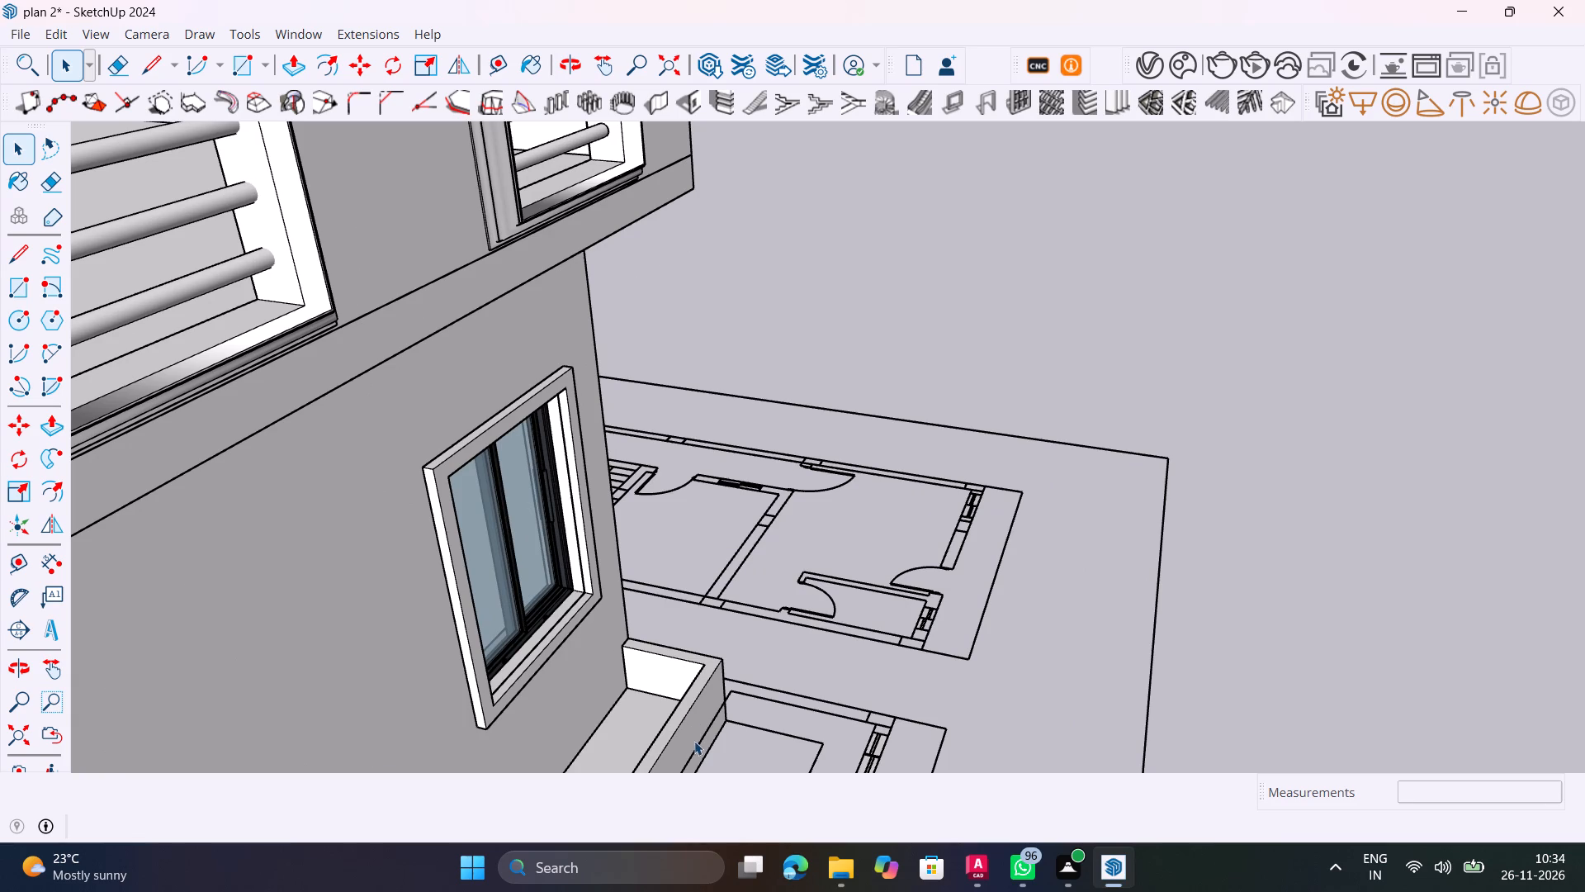
scroll(451, 446, up, 9)
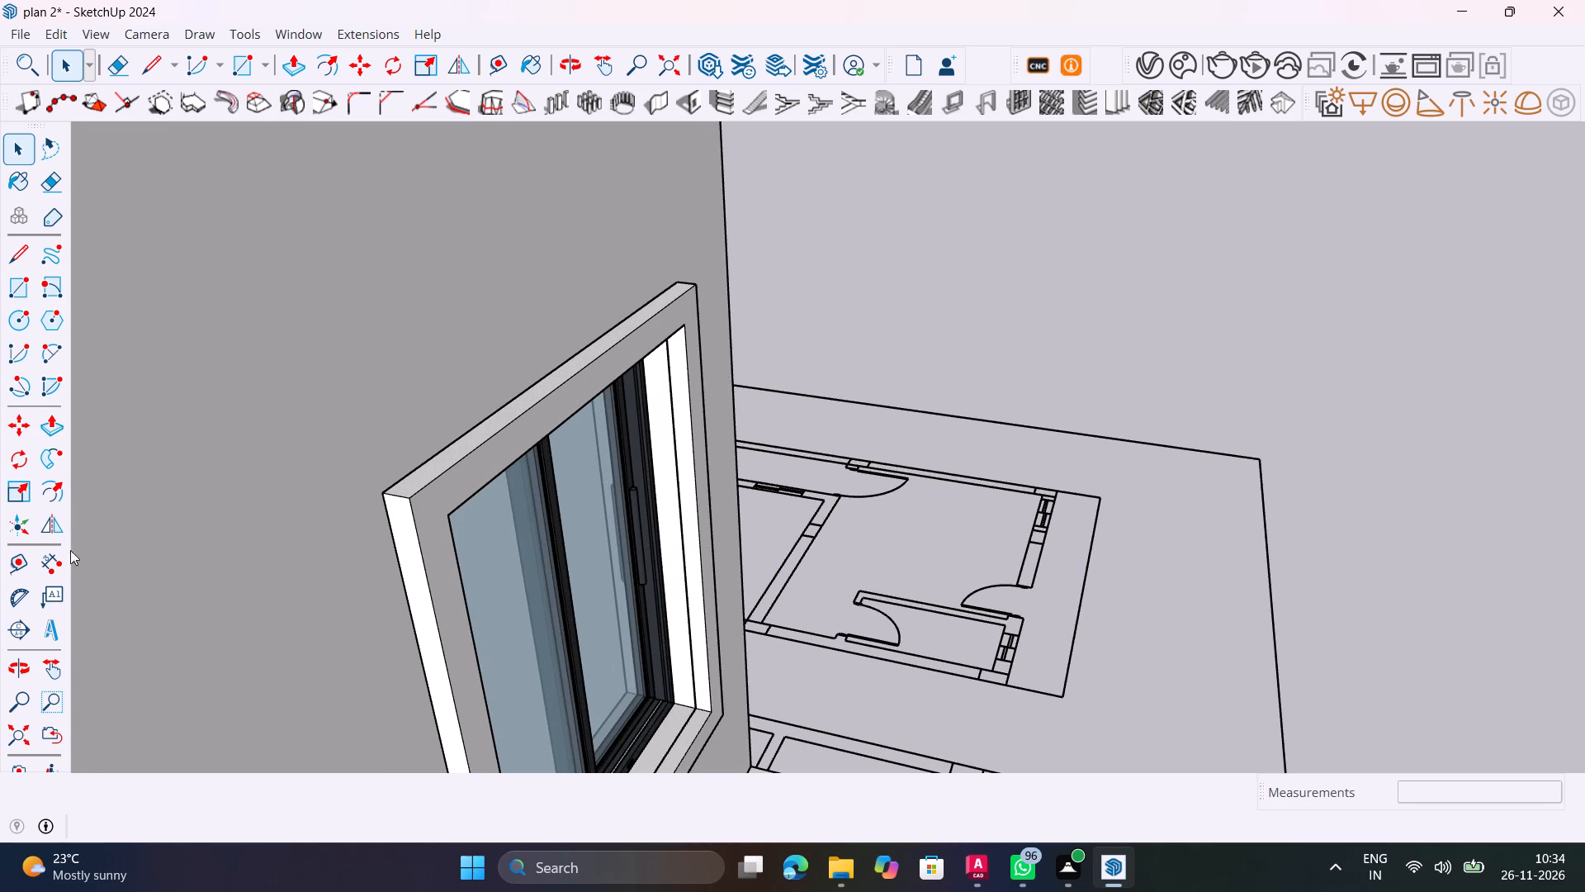
click(64, 563)
scroll(518, 483, up, 8)
middle_drag(388, 545, 590, 529)
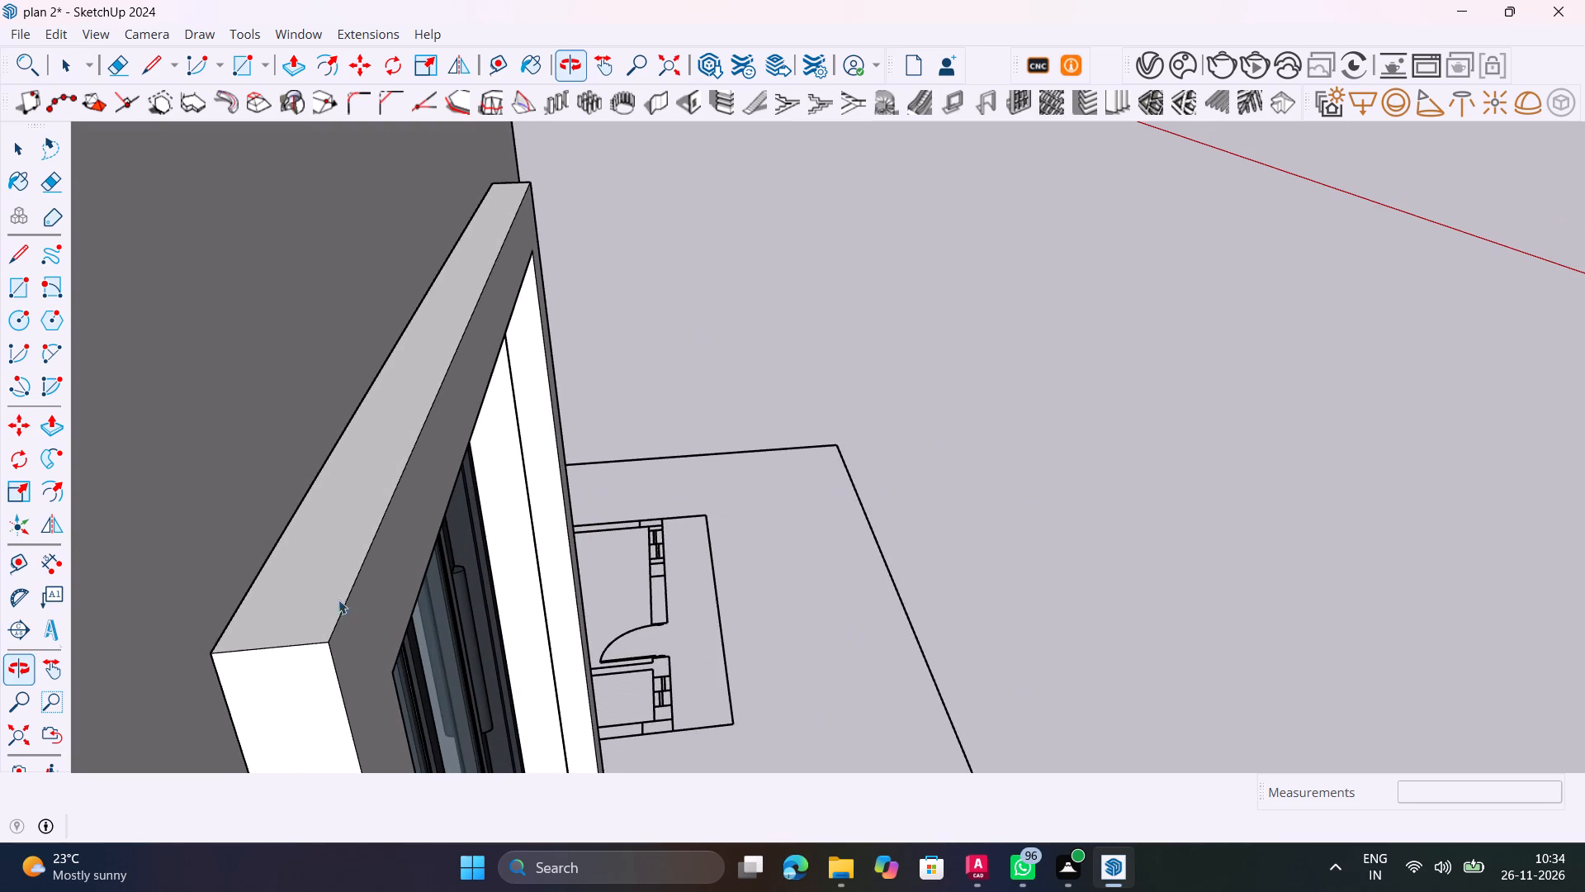
click(52, 566)
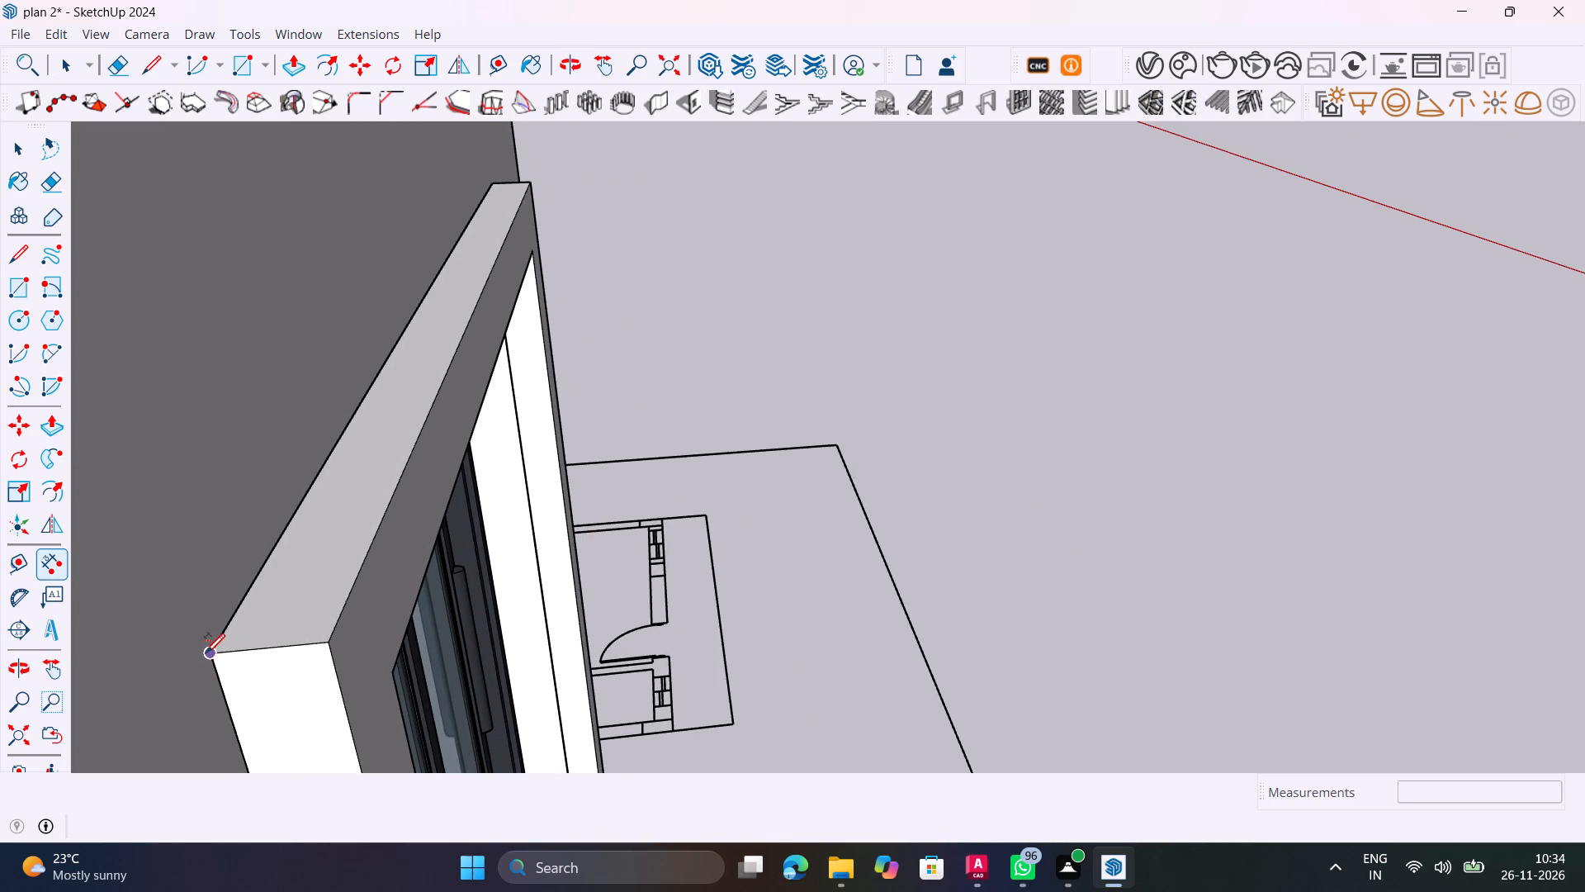
click(206, 652)
click(331, 643)
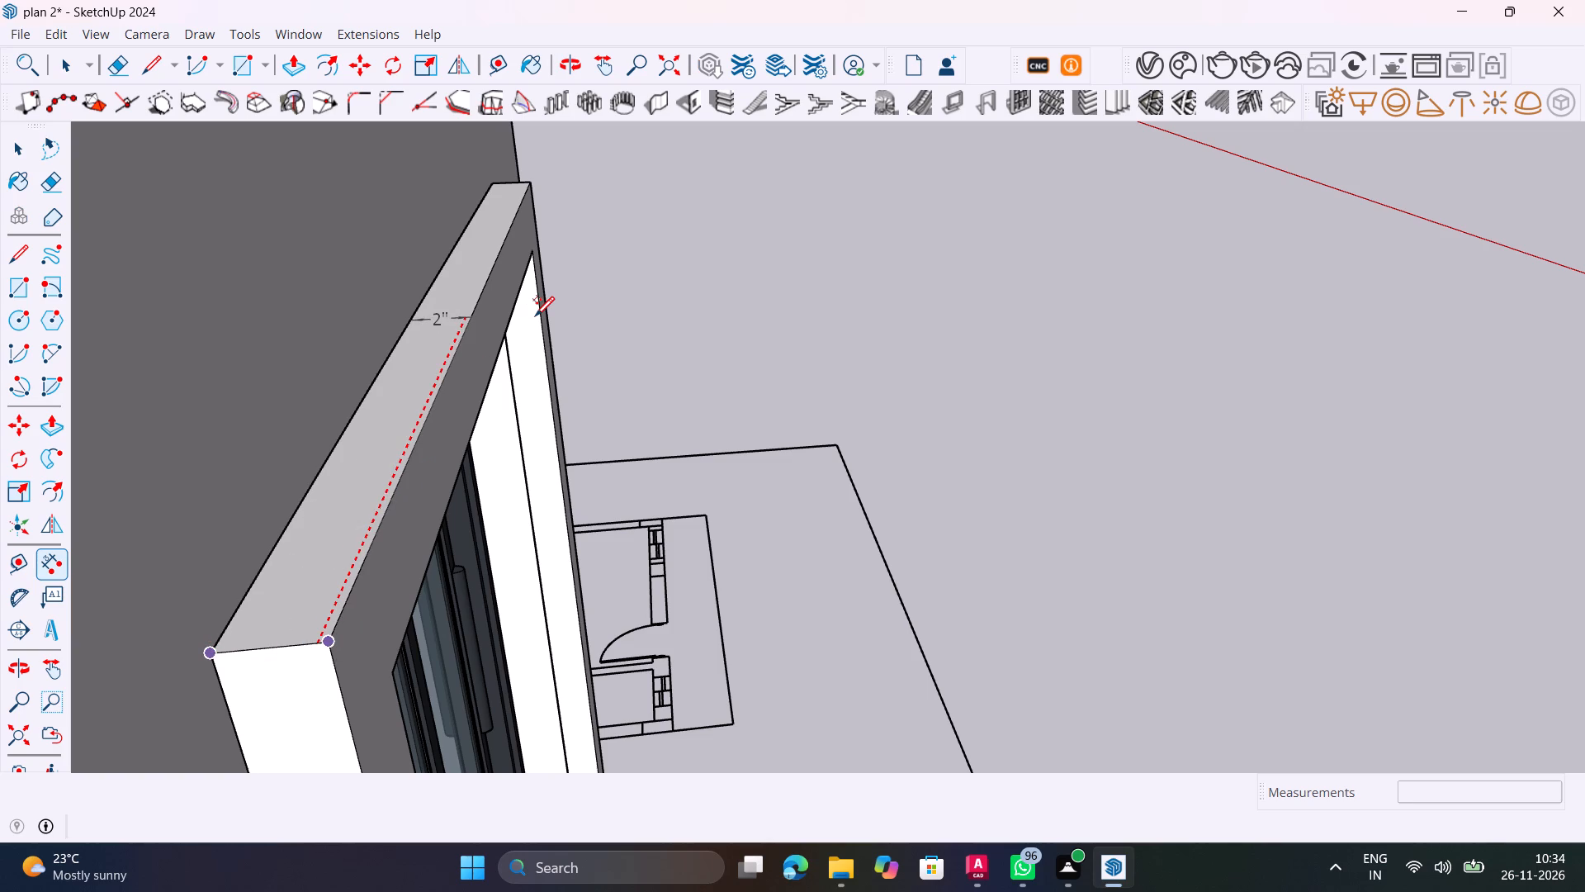
key(Escape)
scroll(454, 249, down, 10)
key(space)
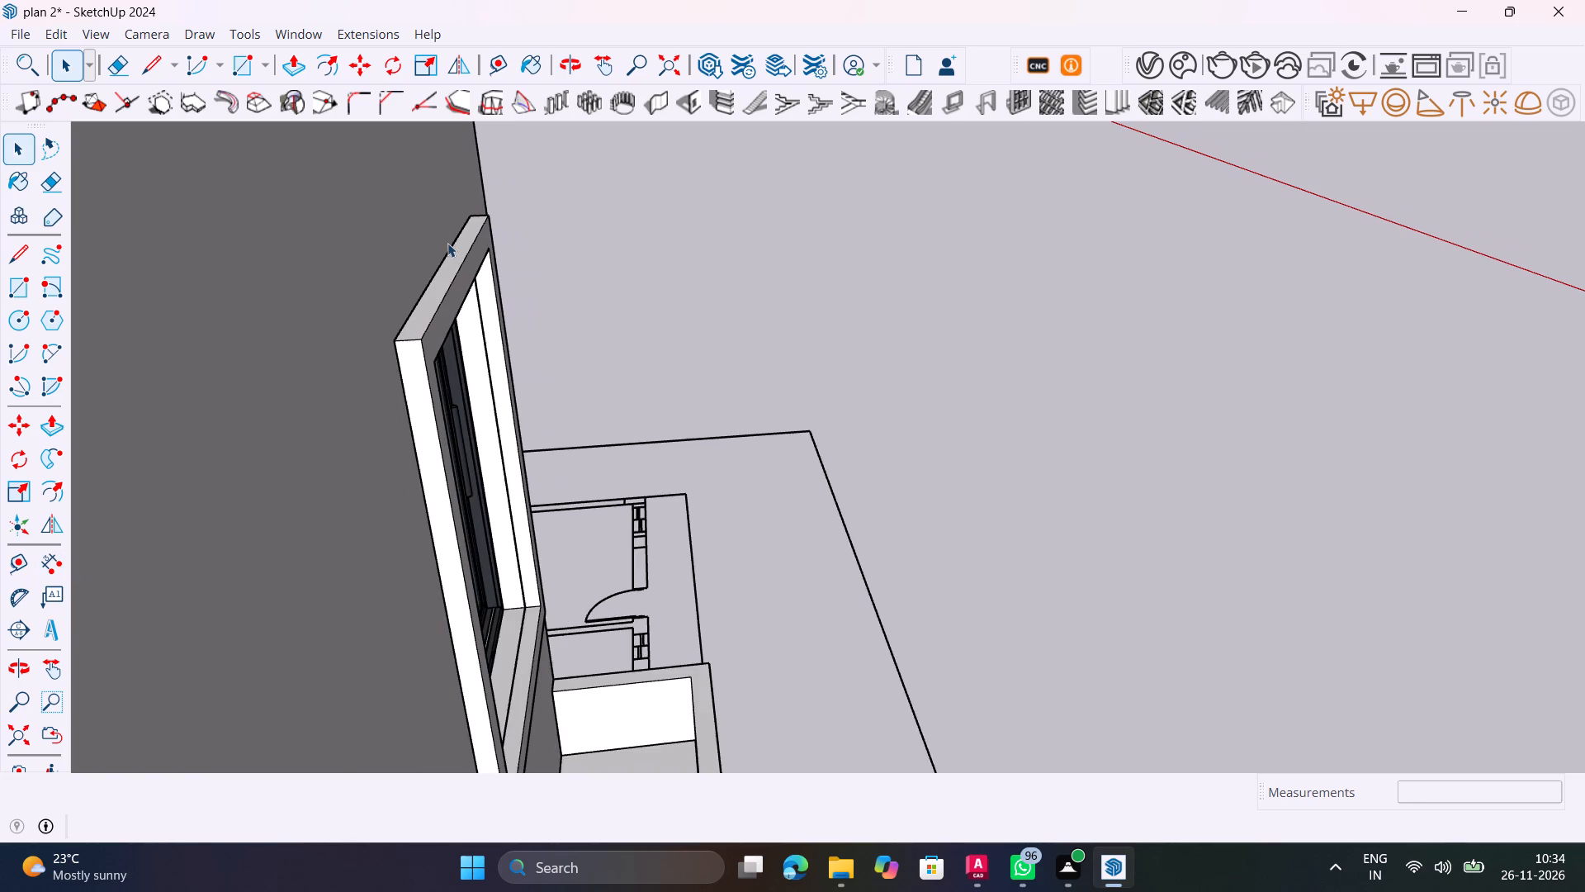
Examine the front facade's windows, louvred arch, balcony ledges and door openings from several angles.
shift+middle_drag(405, 433, 152, 292)
middle_drag(170, 472, 13, 510)
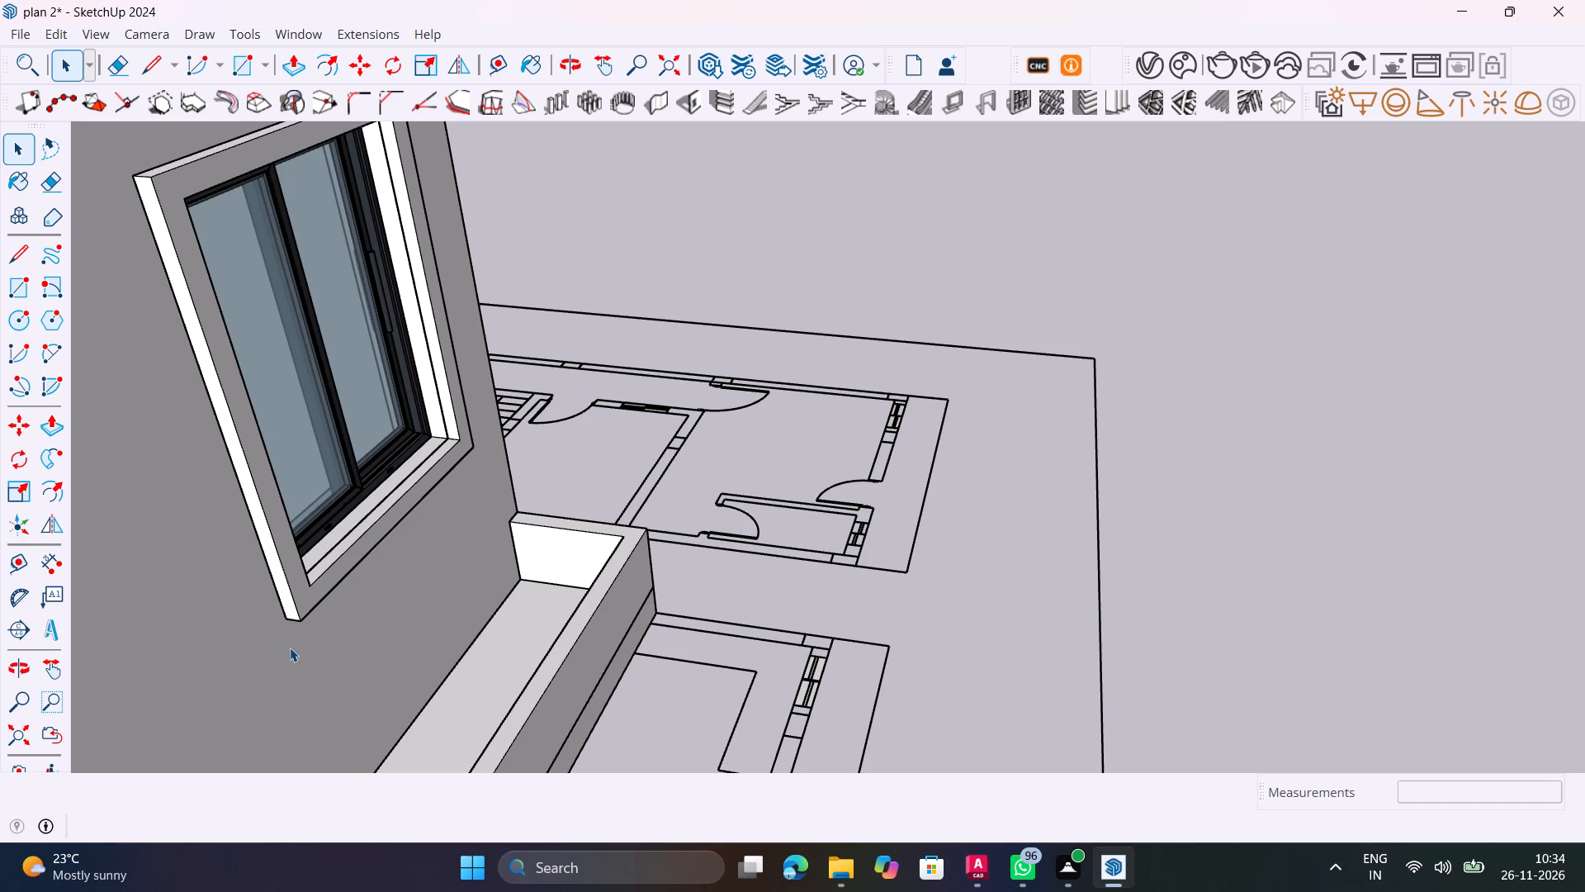
scroll(319, 623, down, 3)
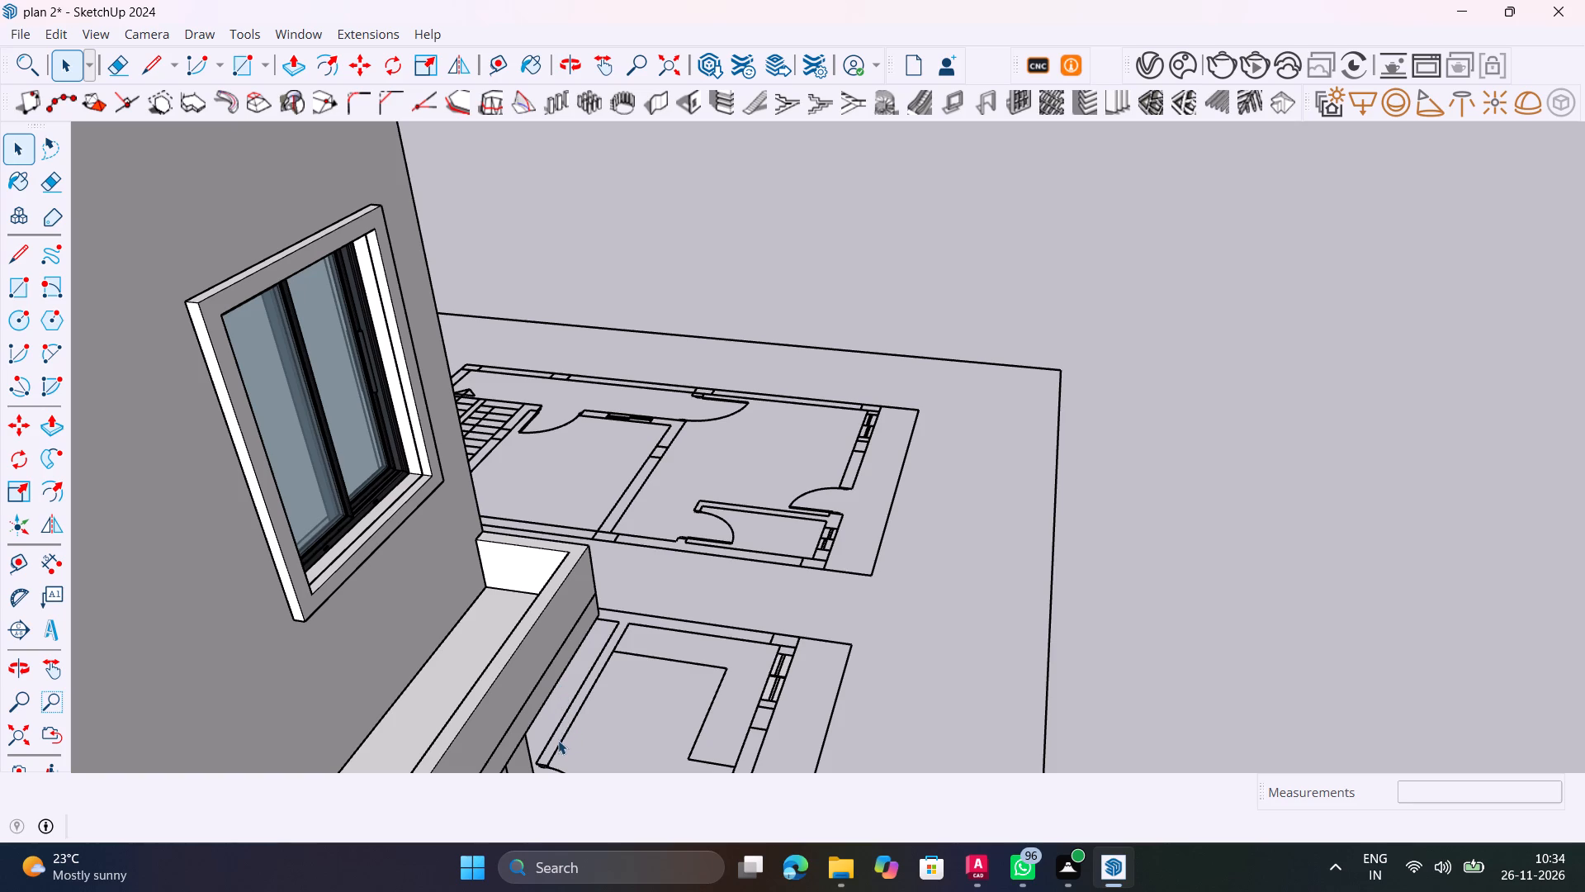
scroll(522, 670, down, 3)
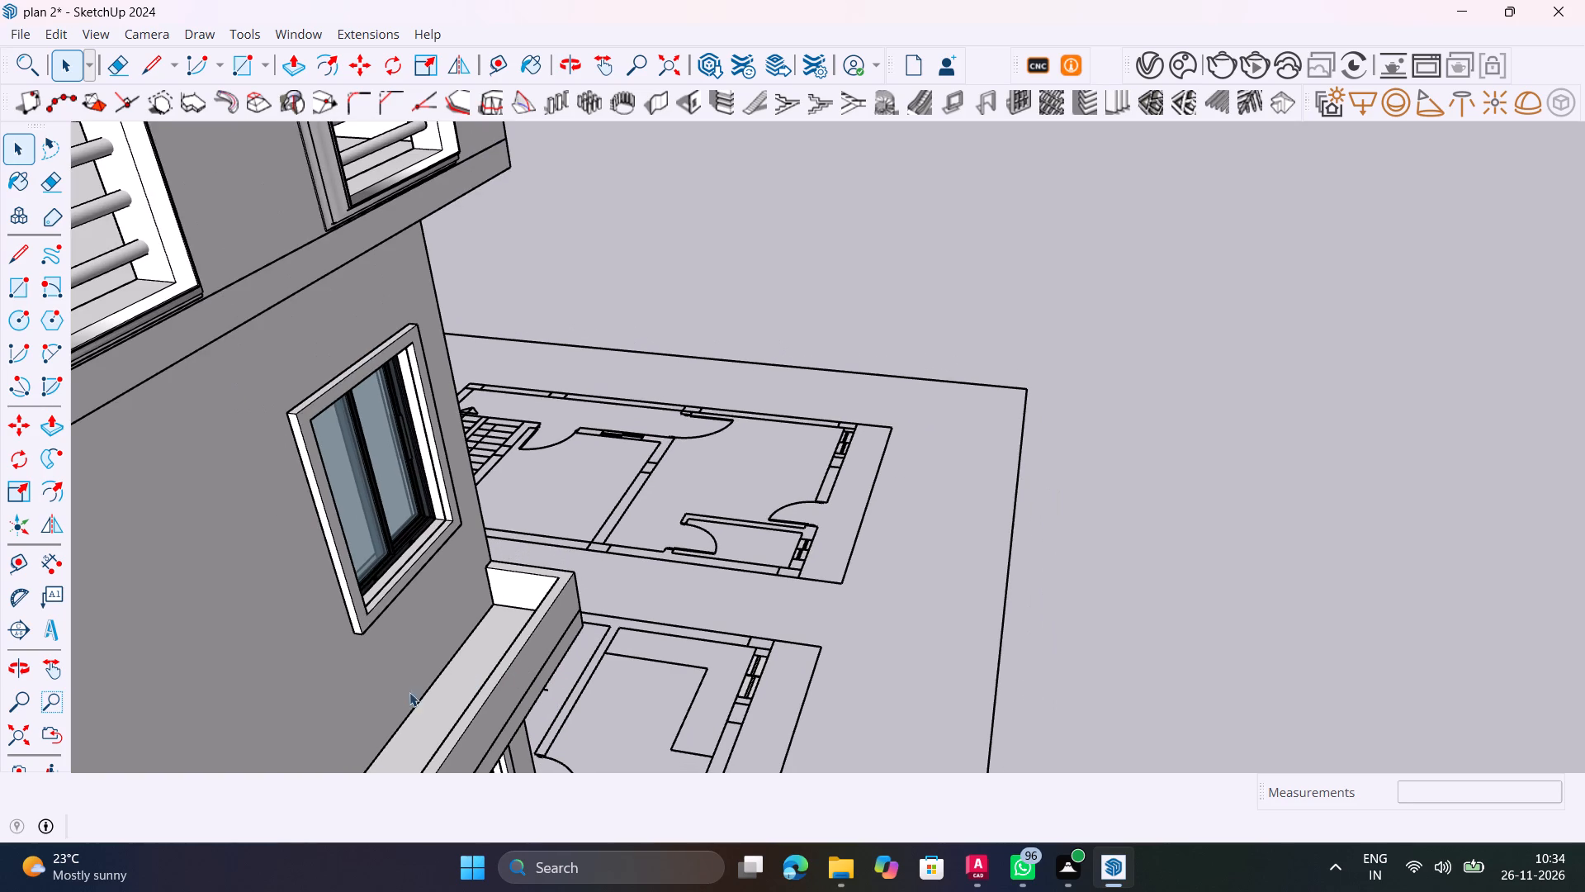
scroll(446, 683, down, 1)
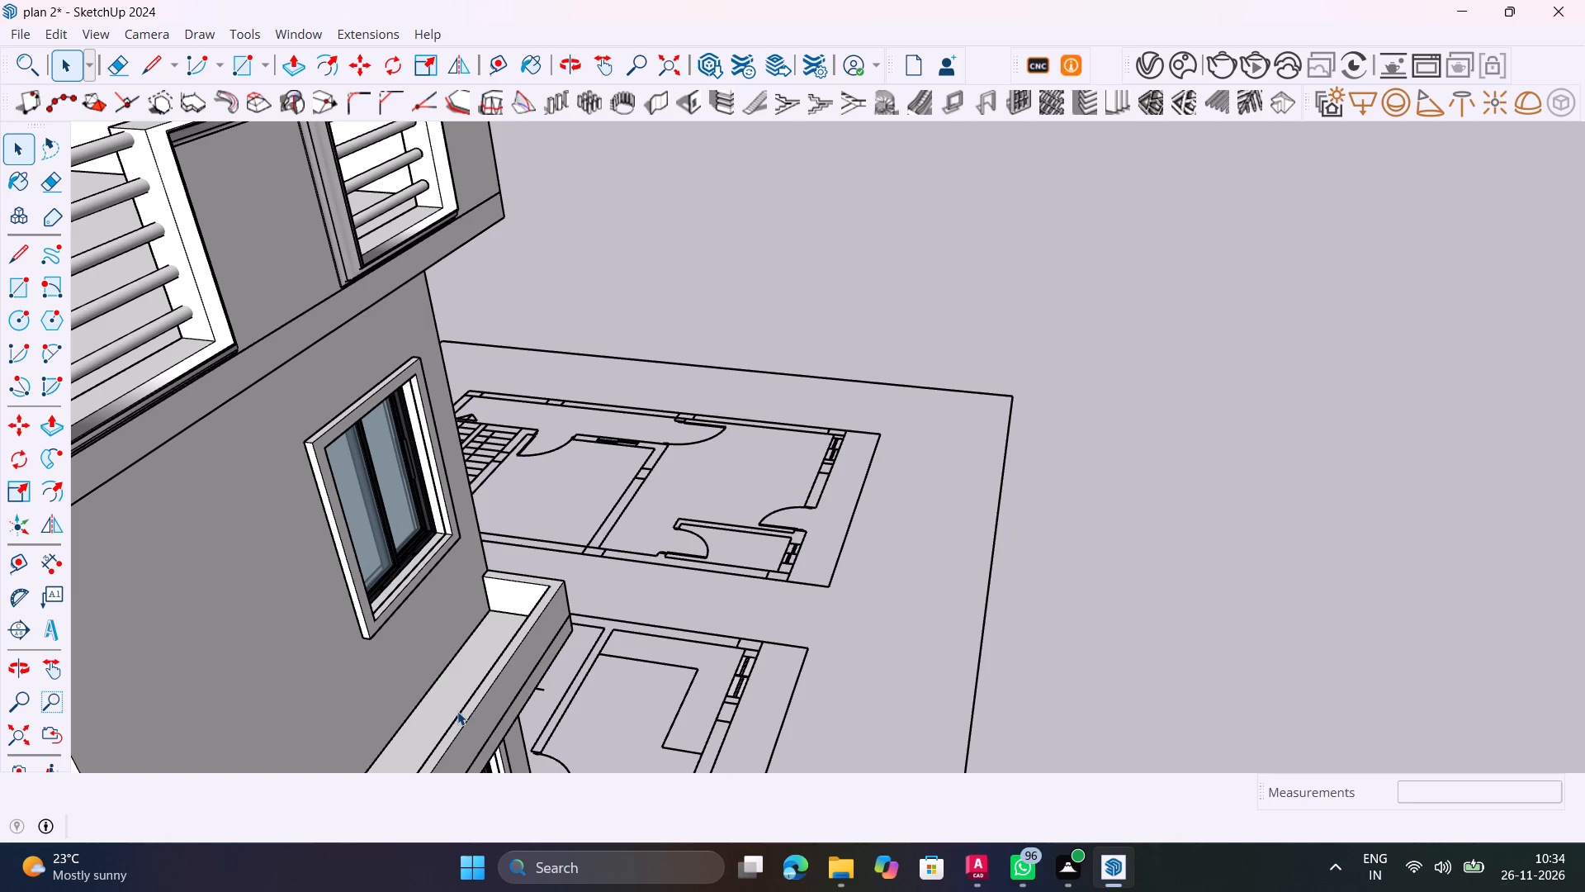
shift+middle_drag(424, 652, 592, 571)
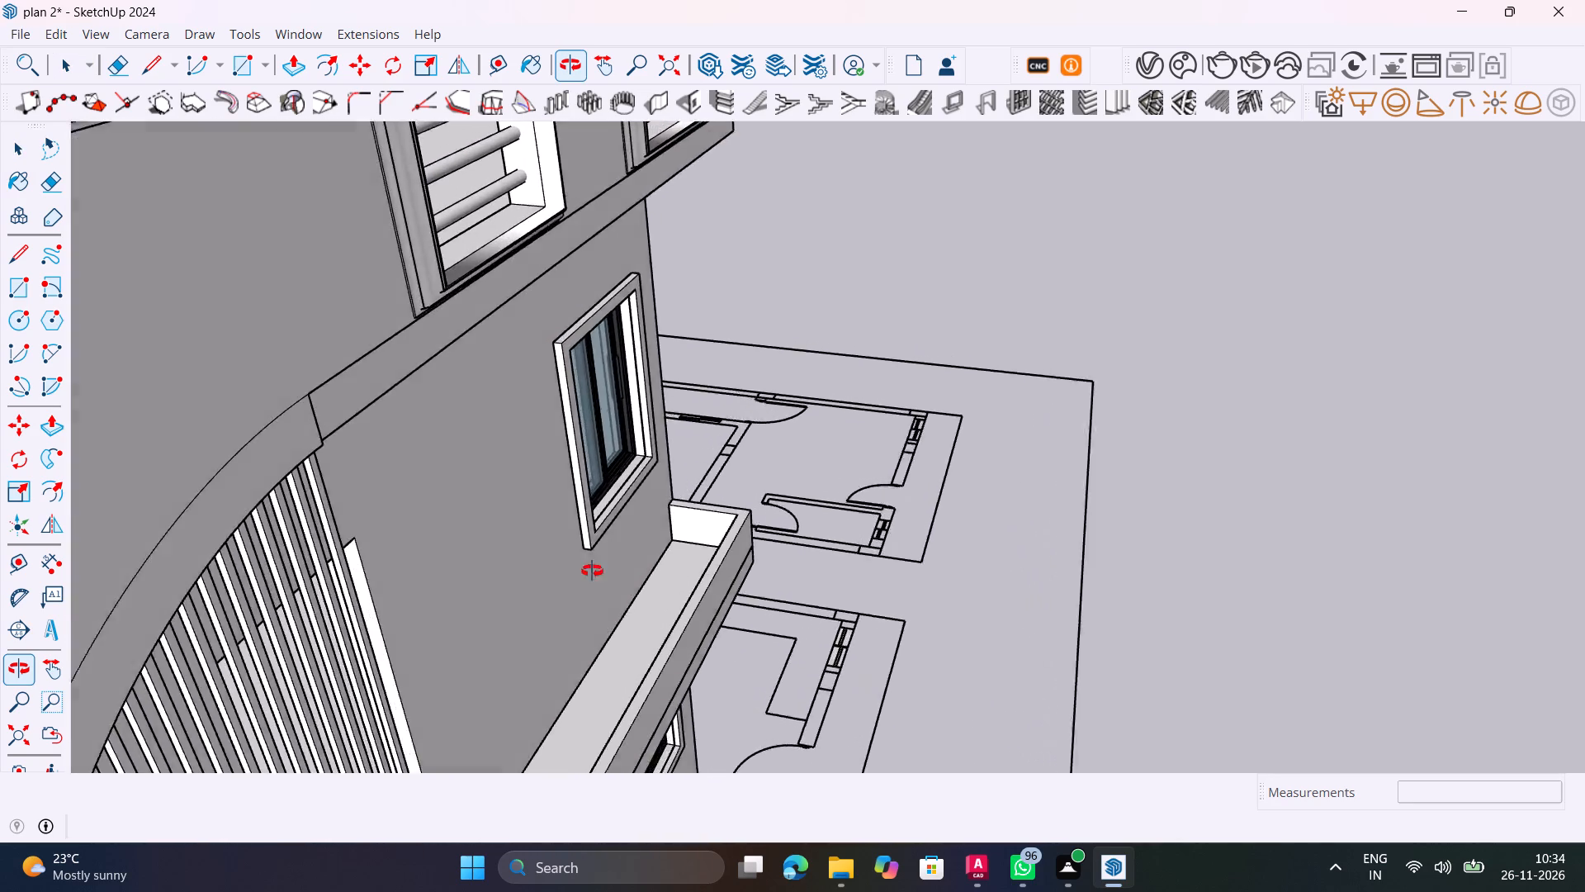
shift+middle_drag(592, 571, 367, 572)
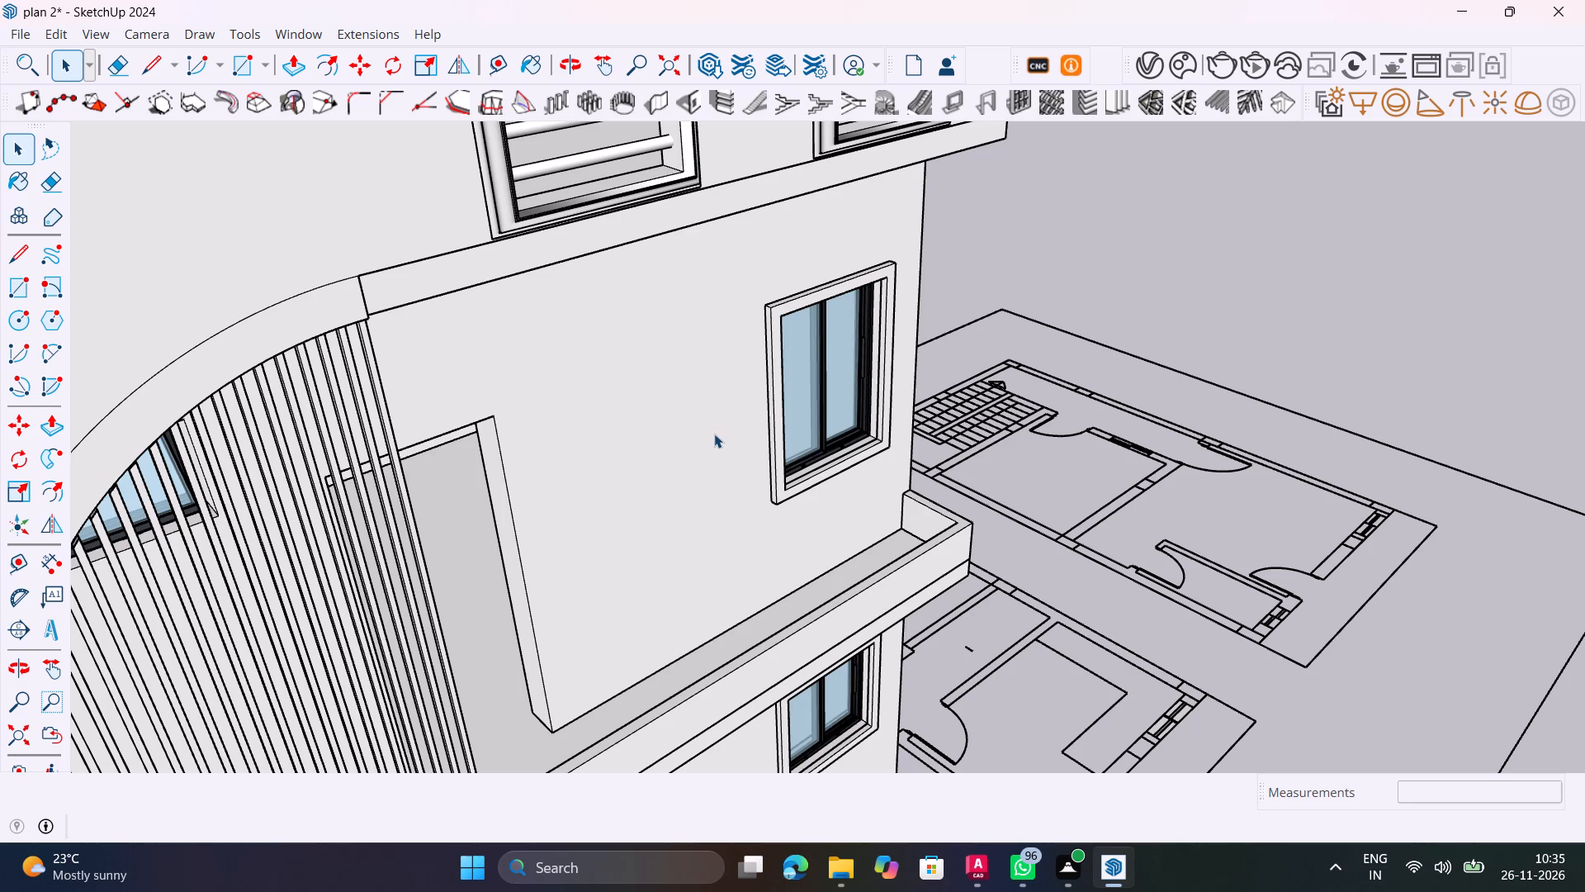
scroll(734, 435, up, 4)
scroll(734, 435, down, 2)
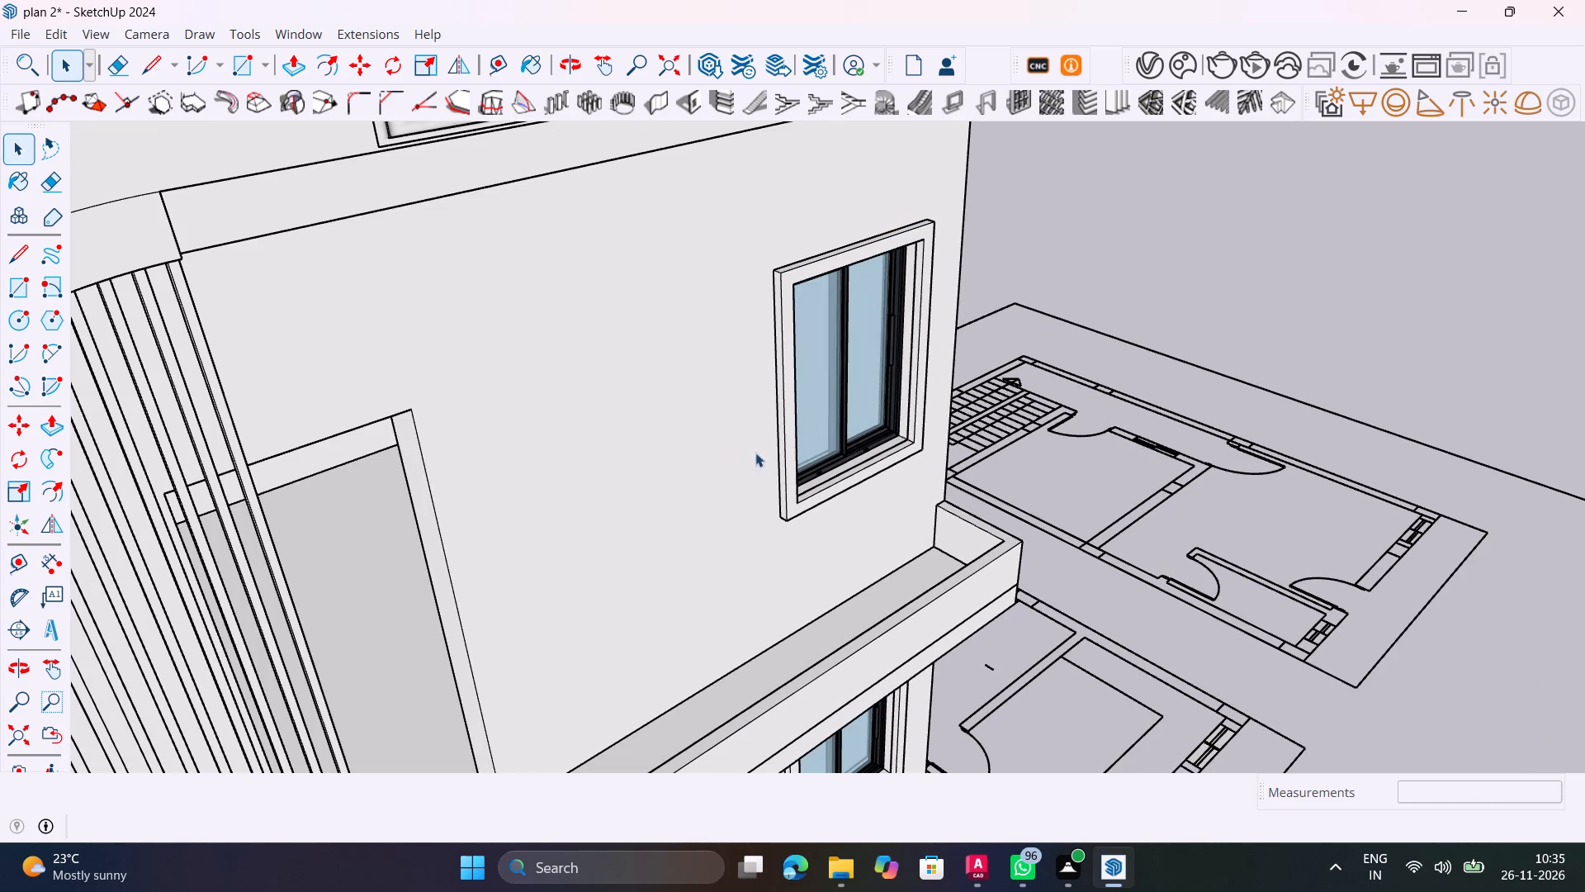
scroll(735, 414, down, 8)
shift+middle_drag(731, 425, 726, 425)
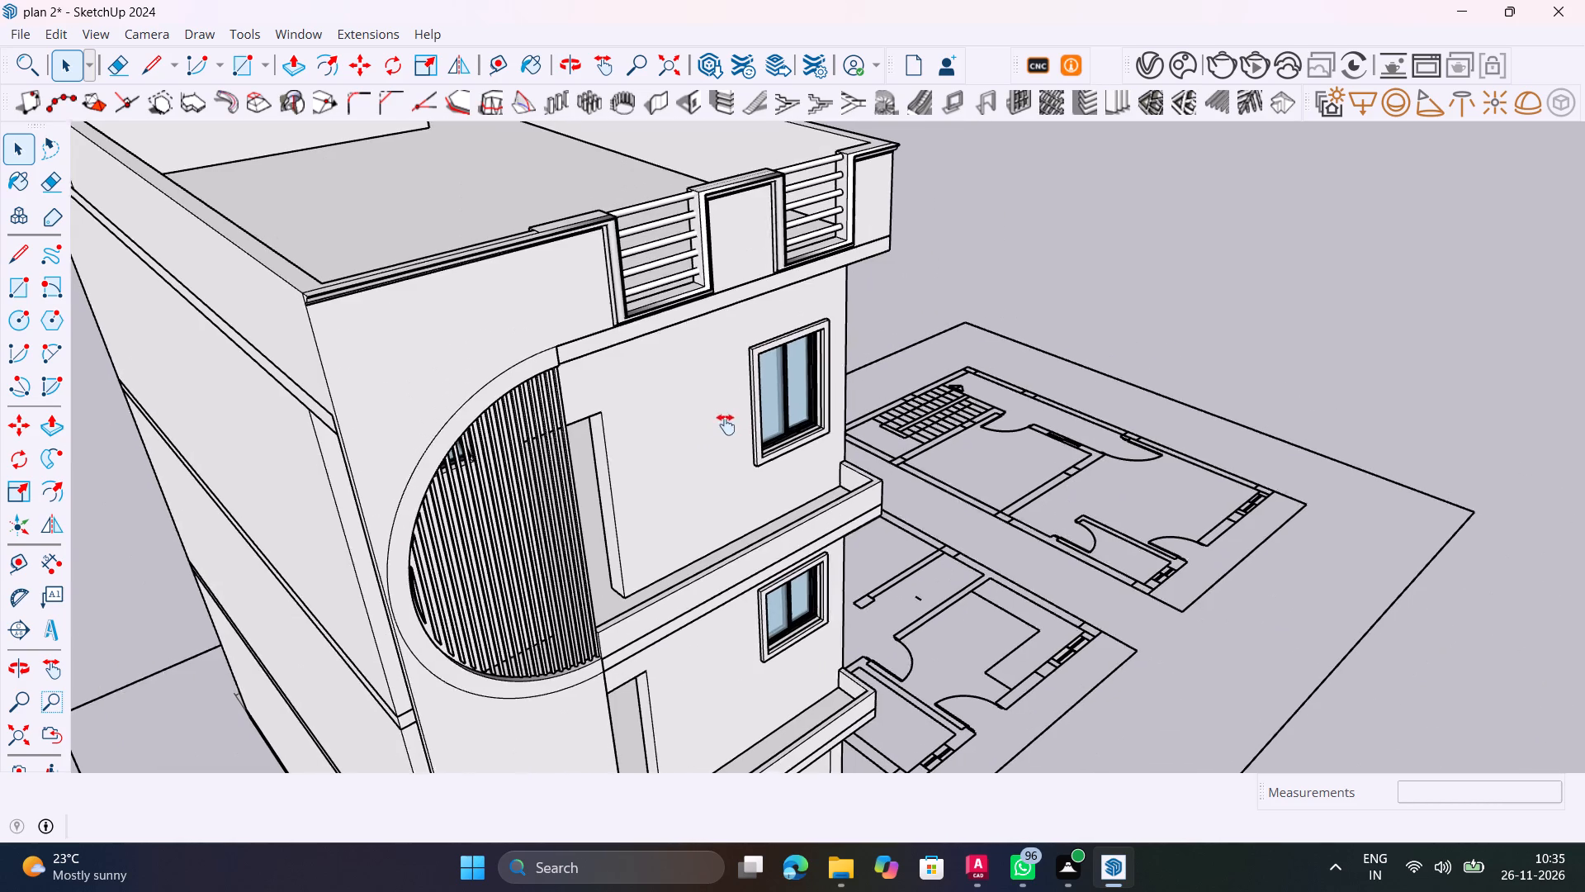
shift+middle_drag(726, 425, 679, 343)
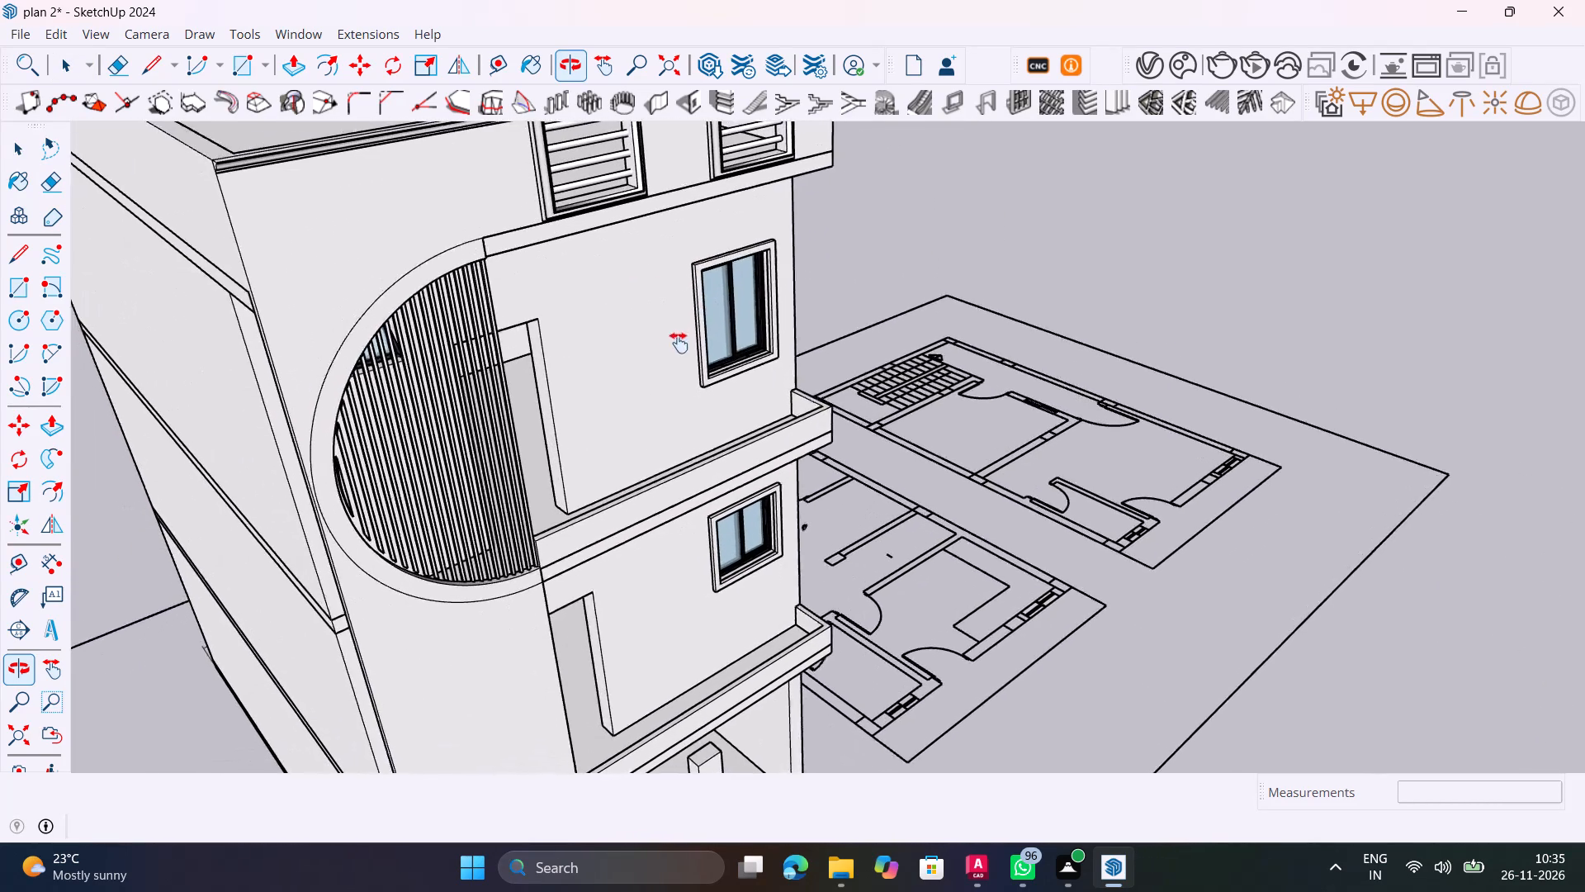
shift+middle_drag(679, 343, 691, 340)
middle_drag(707, 369, 632, 404)
shift+middle_drag(592, 339, 604, 456)
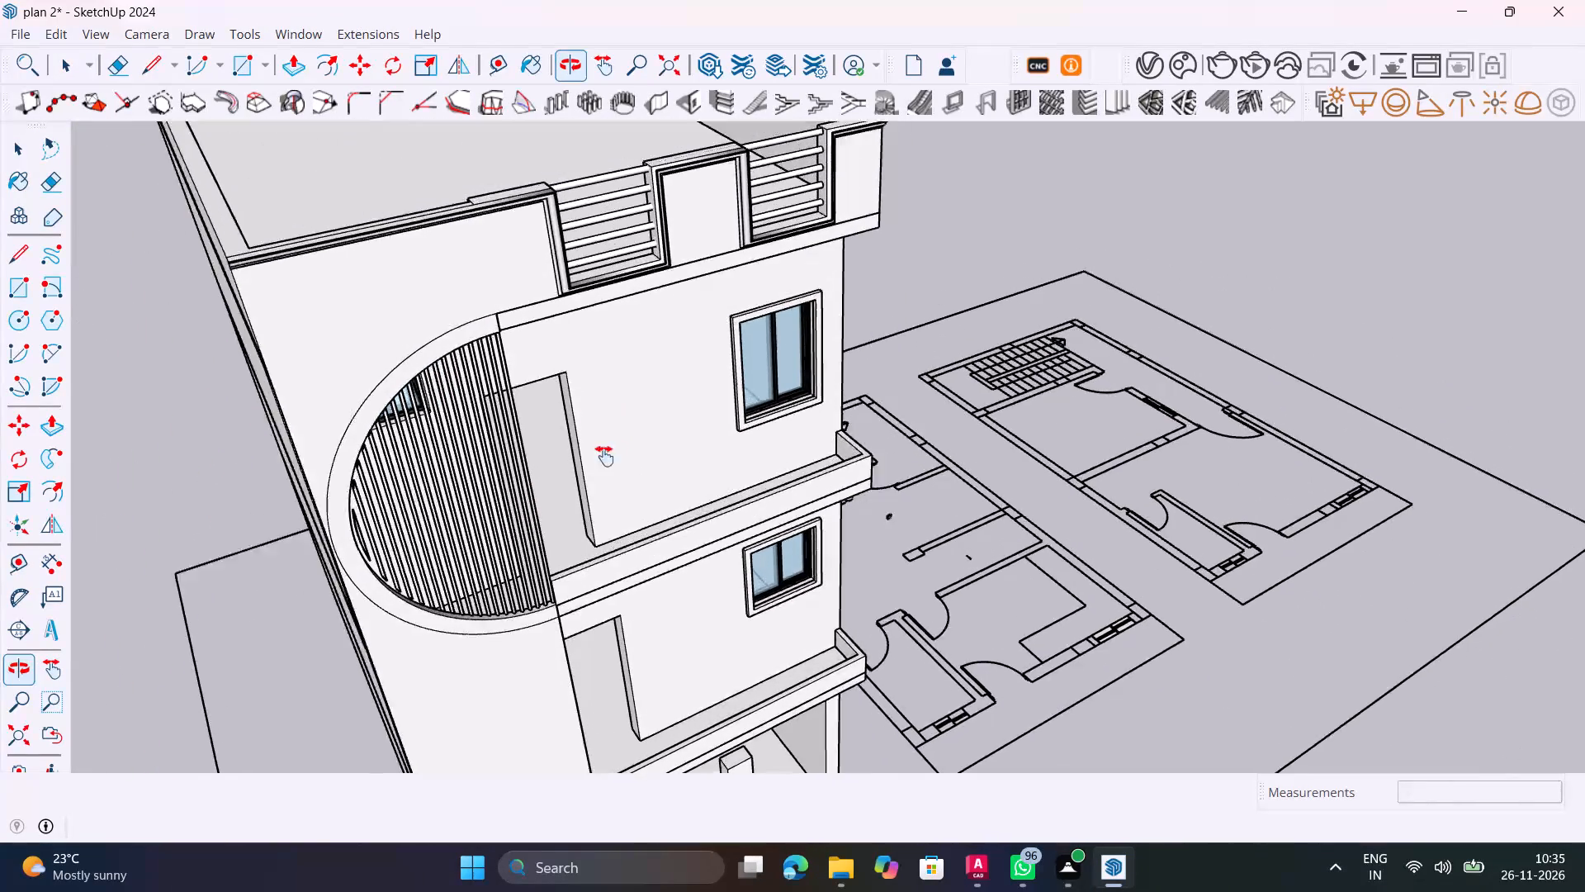
shift+middle_drag(604, 456, 607, 549)
Examine the roof parapet's railings and mouldings up close, and the whole front elevation with its openings.
scroll(694, 382, up, 9)
shift+middle_drag(744, 403, 479, 444)
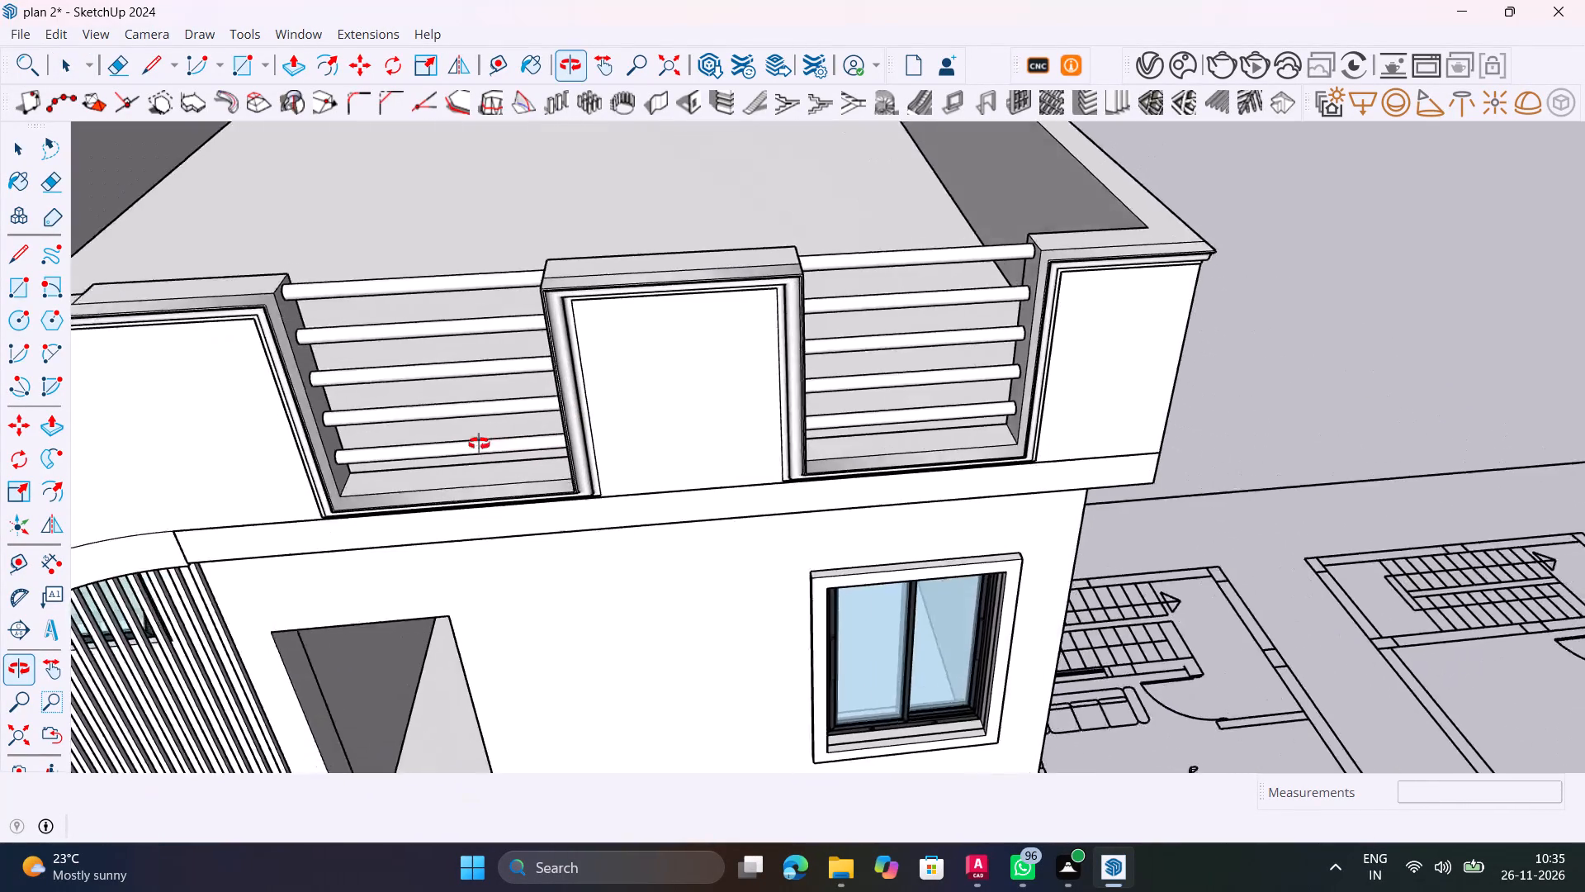
shift+middle_drag(479, 444, 472, 444)
scroll(691, 372, up, 8)
middle_drag(742, 406, 661, 391)
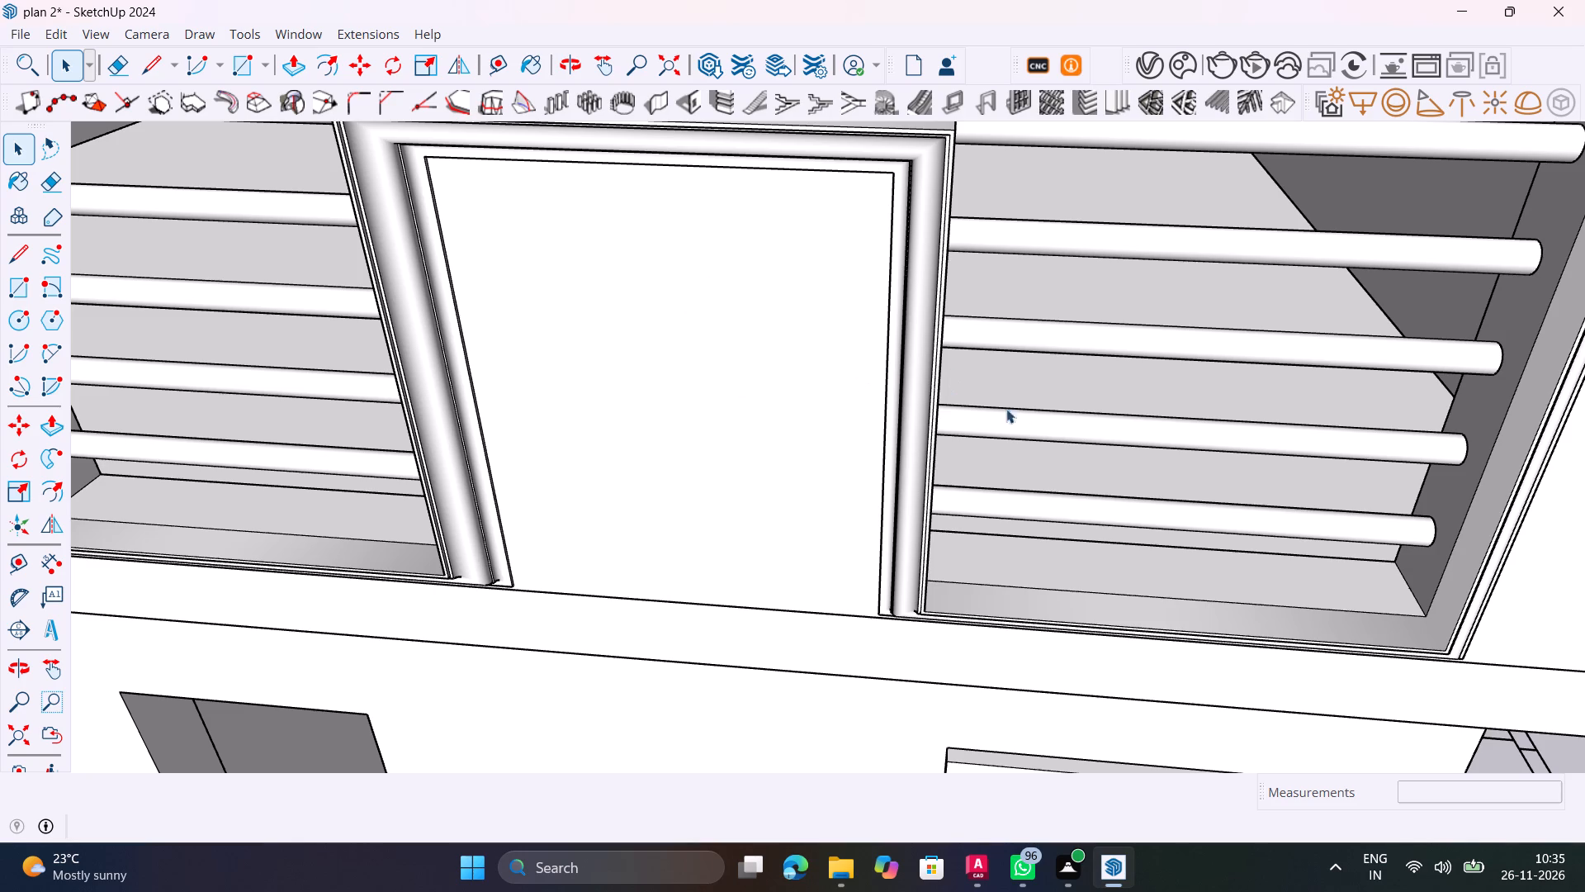
scroll(915, 290, down, 20)
scroll(915, 290, down, 5)
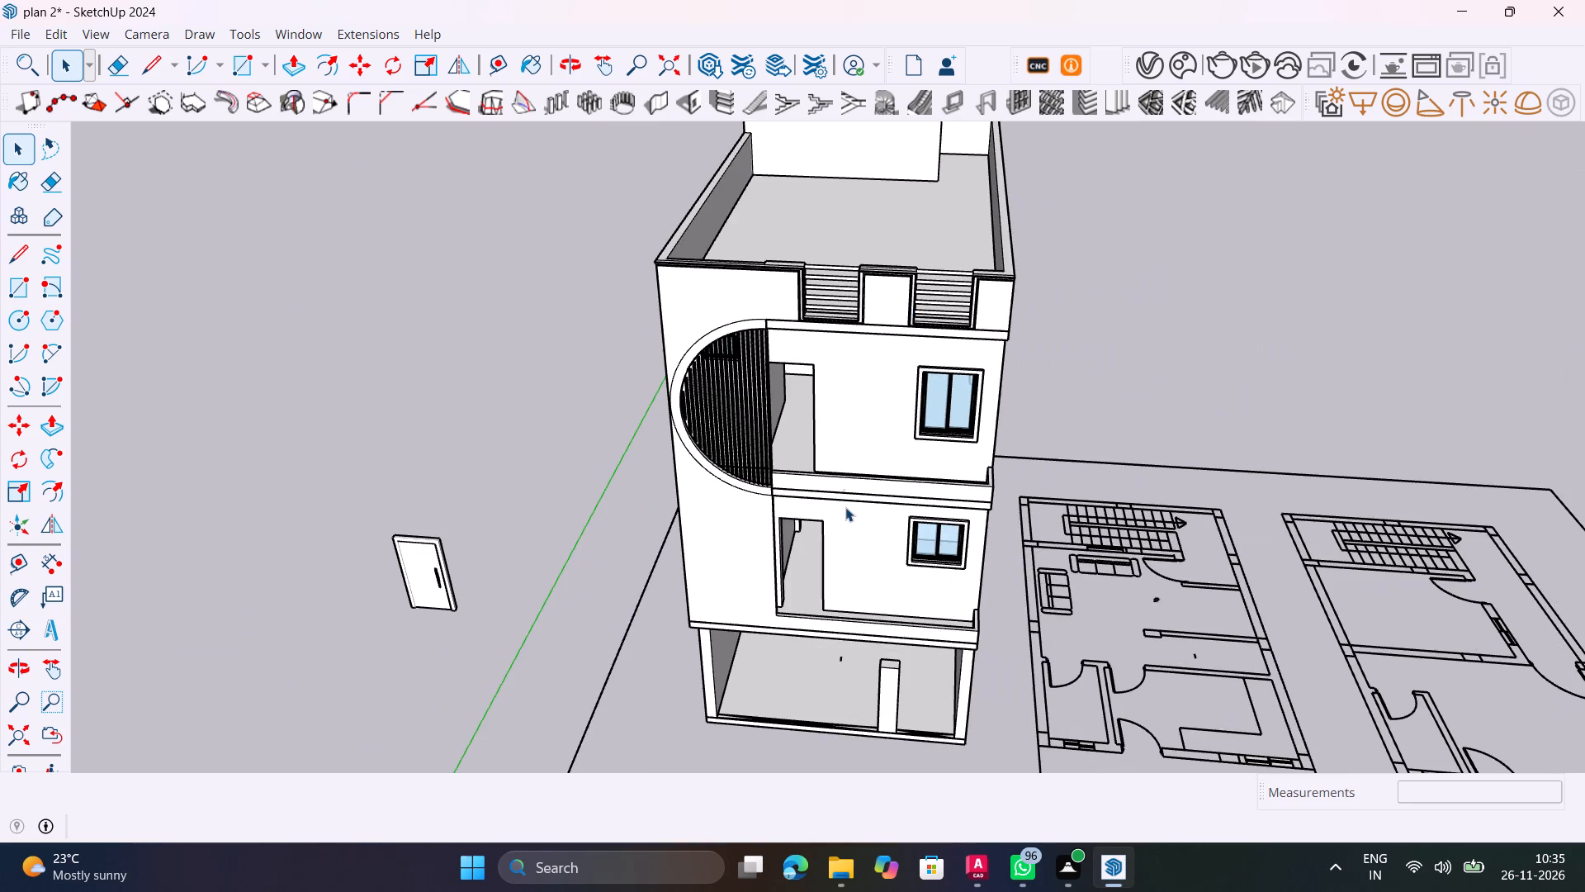
middle_drag(838, 506, 959, 367)
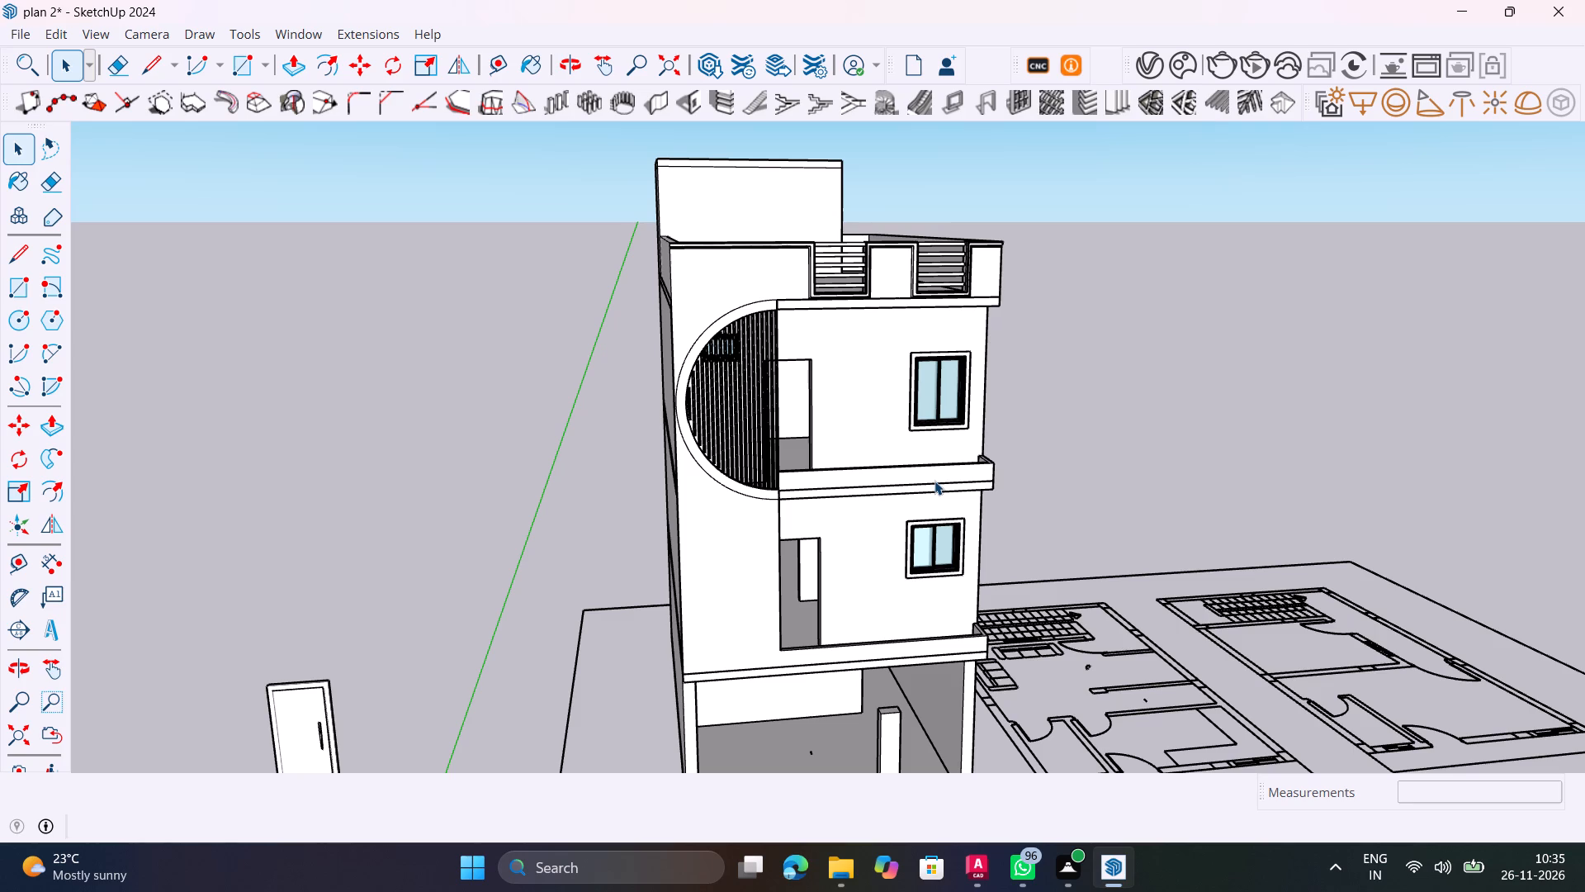
scroll(925, 460, down, 2)
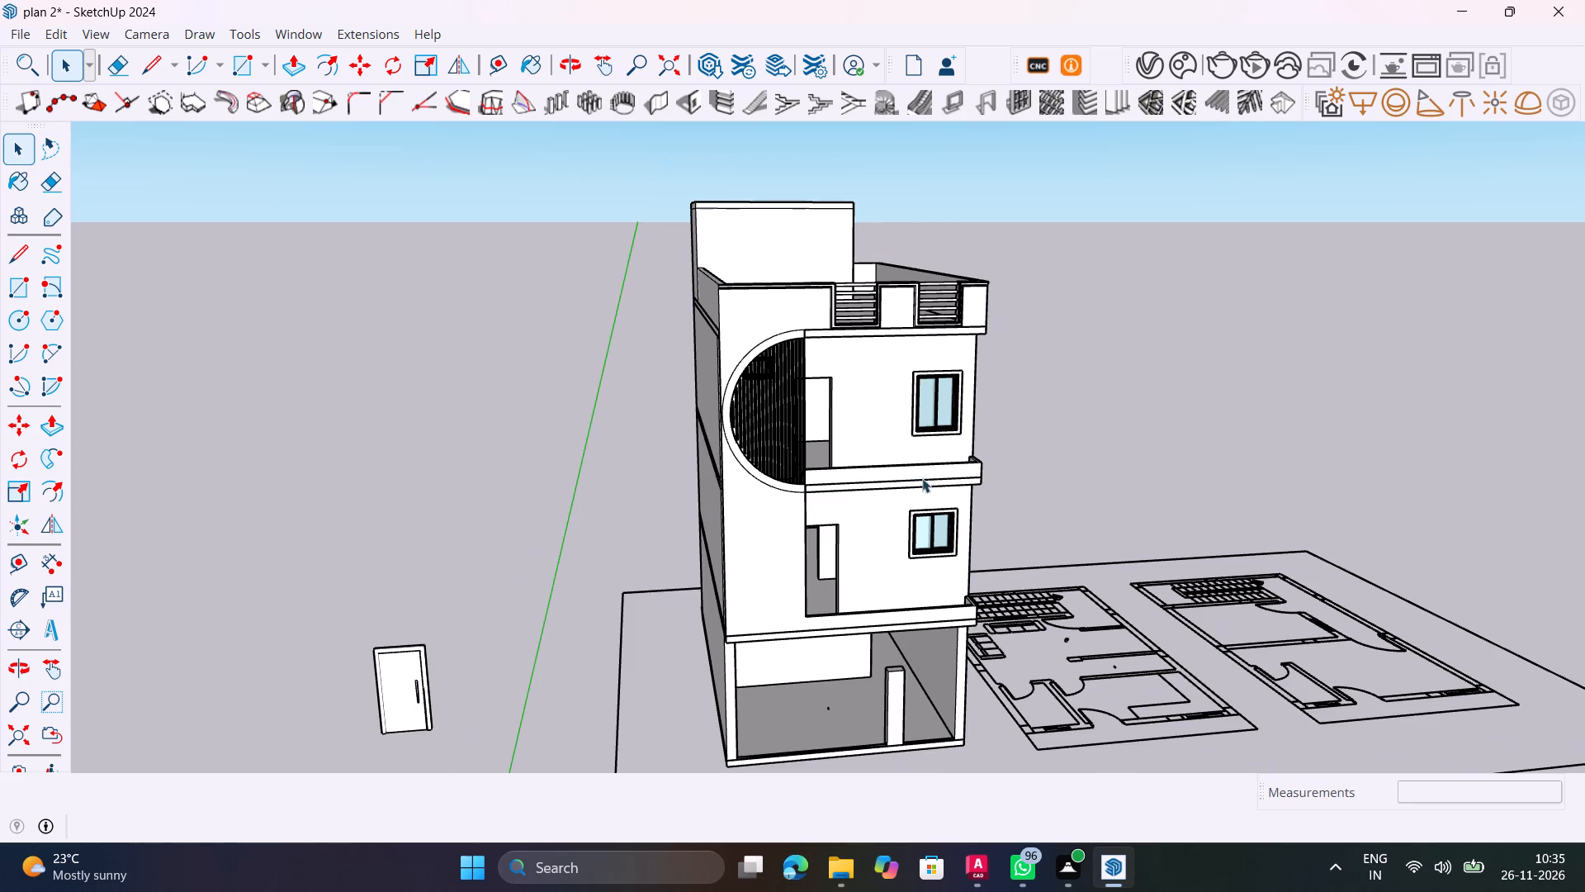
shift+middle_drag(821, 500, 683, 507)
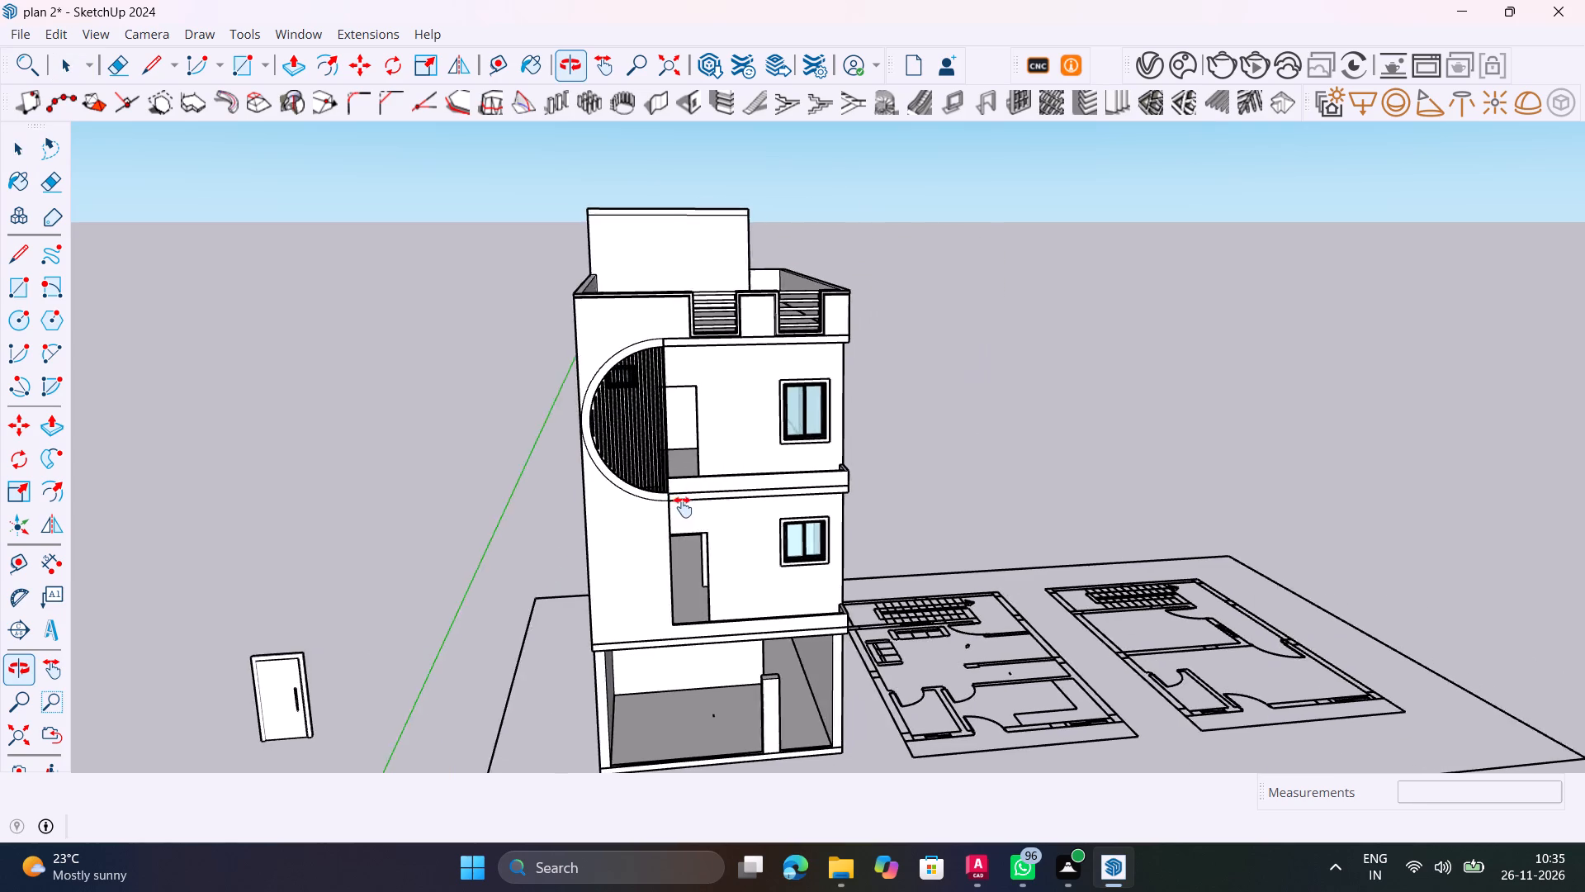
shift+middle_drag(683, 507, 509, 527)
scroll(739, 316, up, 8)
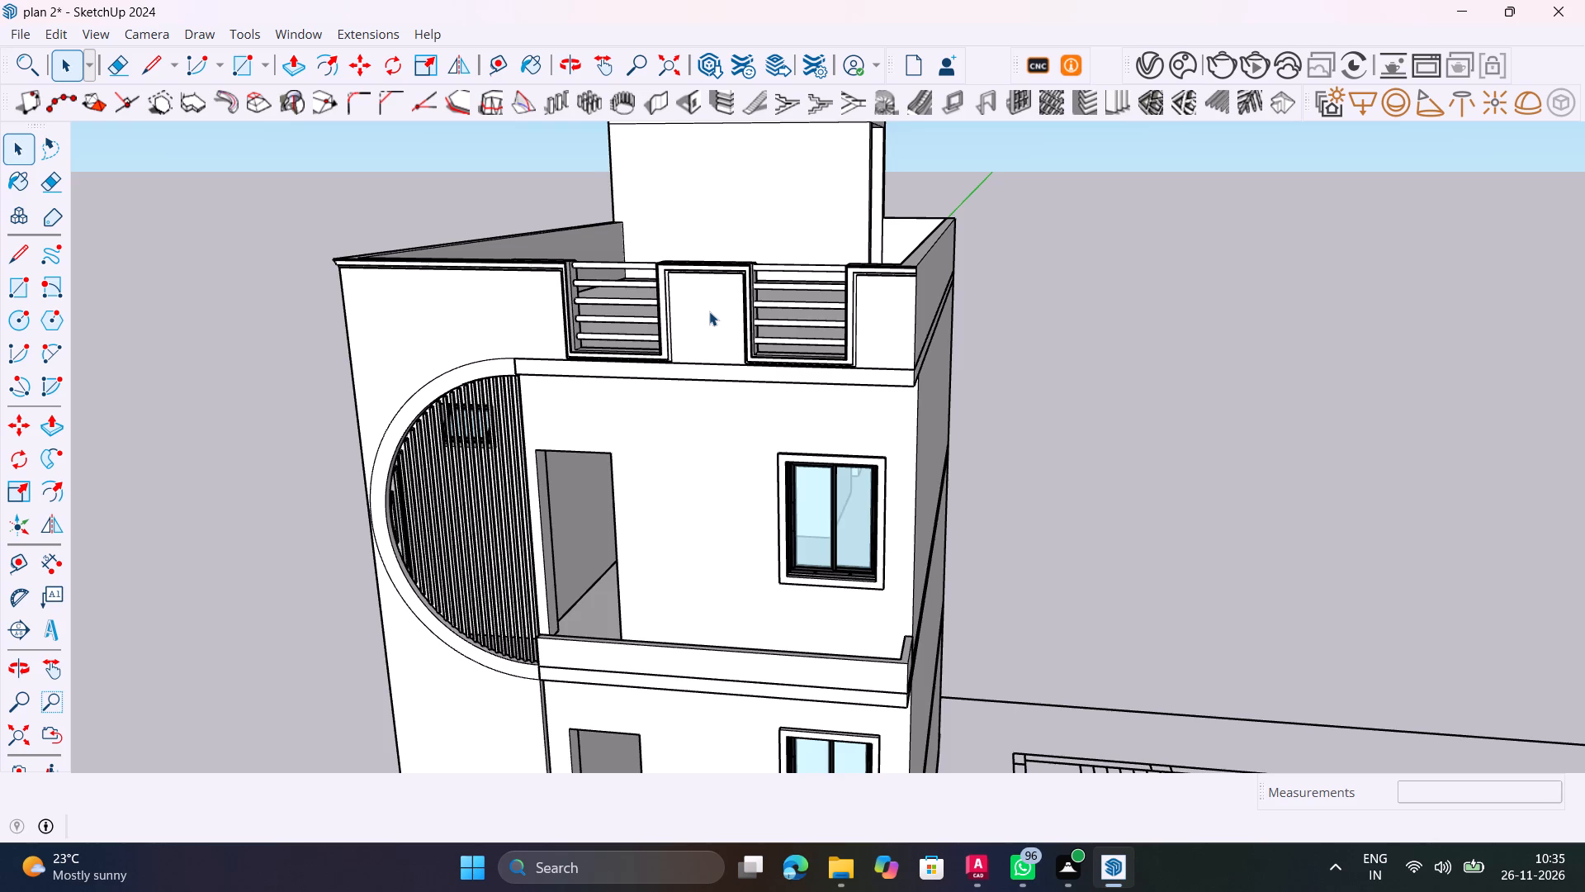
scroll(709, 311, up, 3)
scroll(709, 311, down, 1)
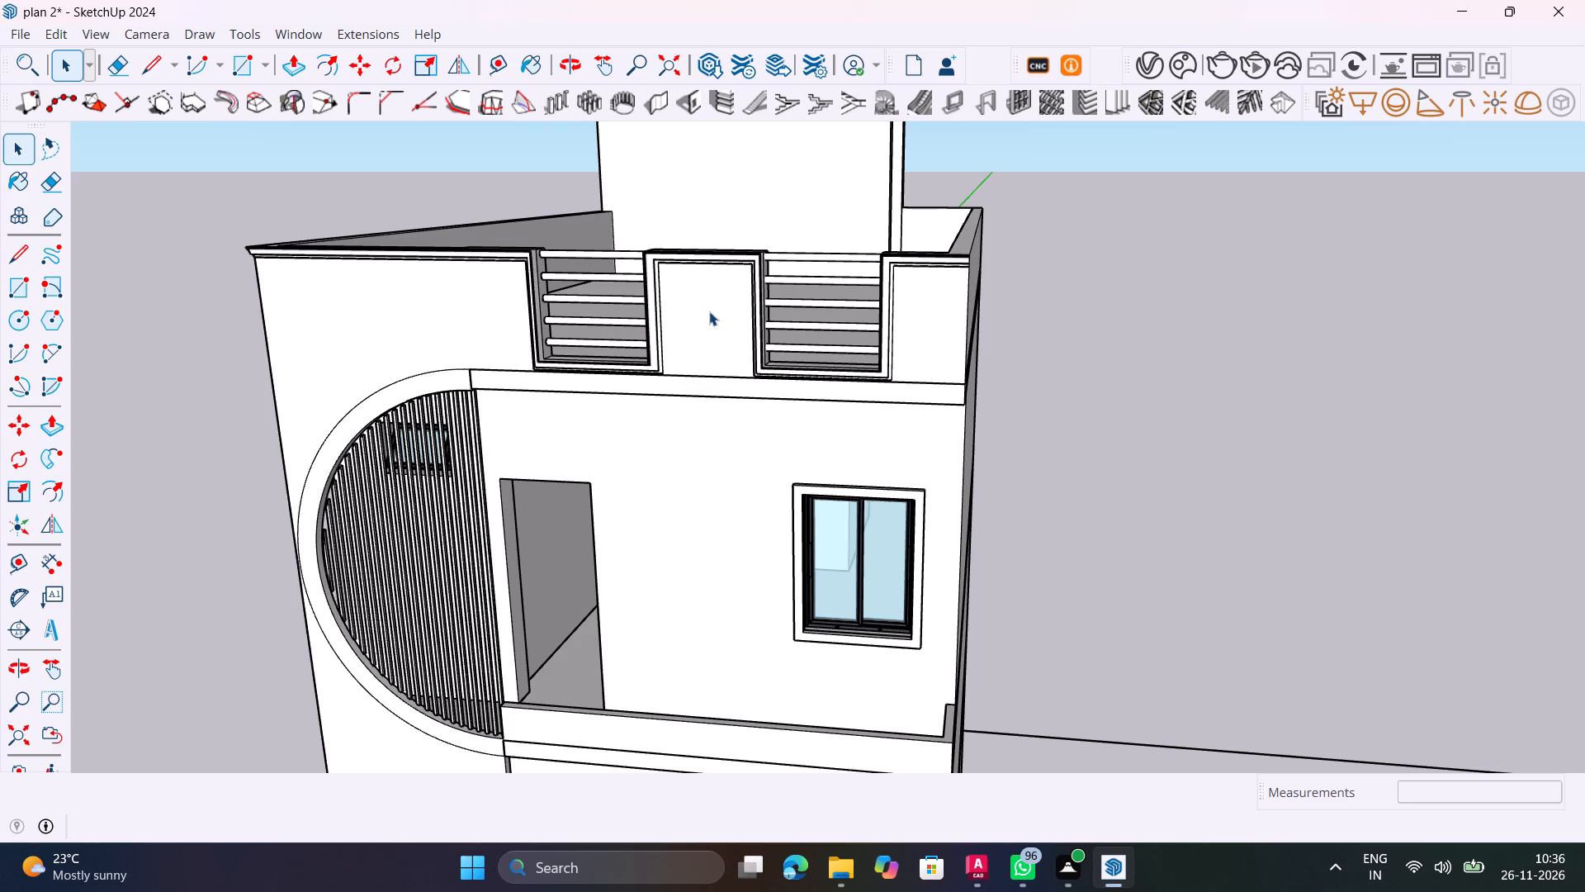
scroll(1093, 341, down, 4)
Move the imported door by its bottom corner onto the jamb corner of the lower balcony's door opening.
middle_drag(556, 676, 551, 675)
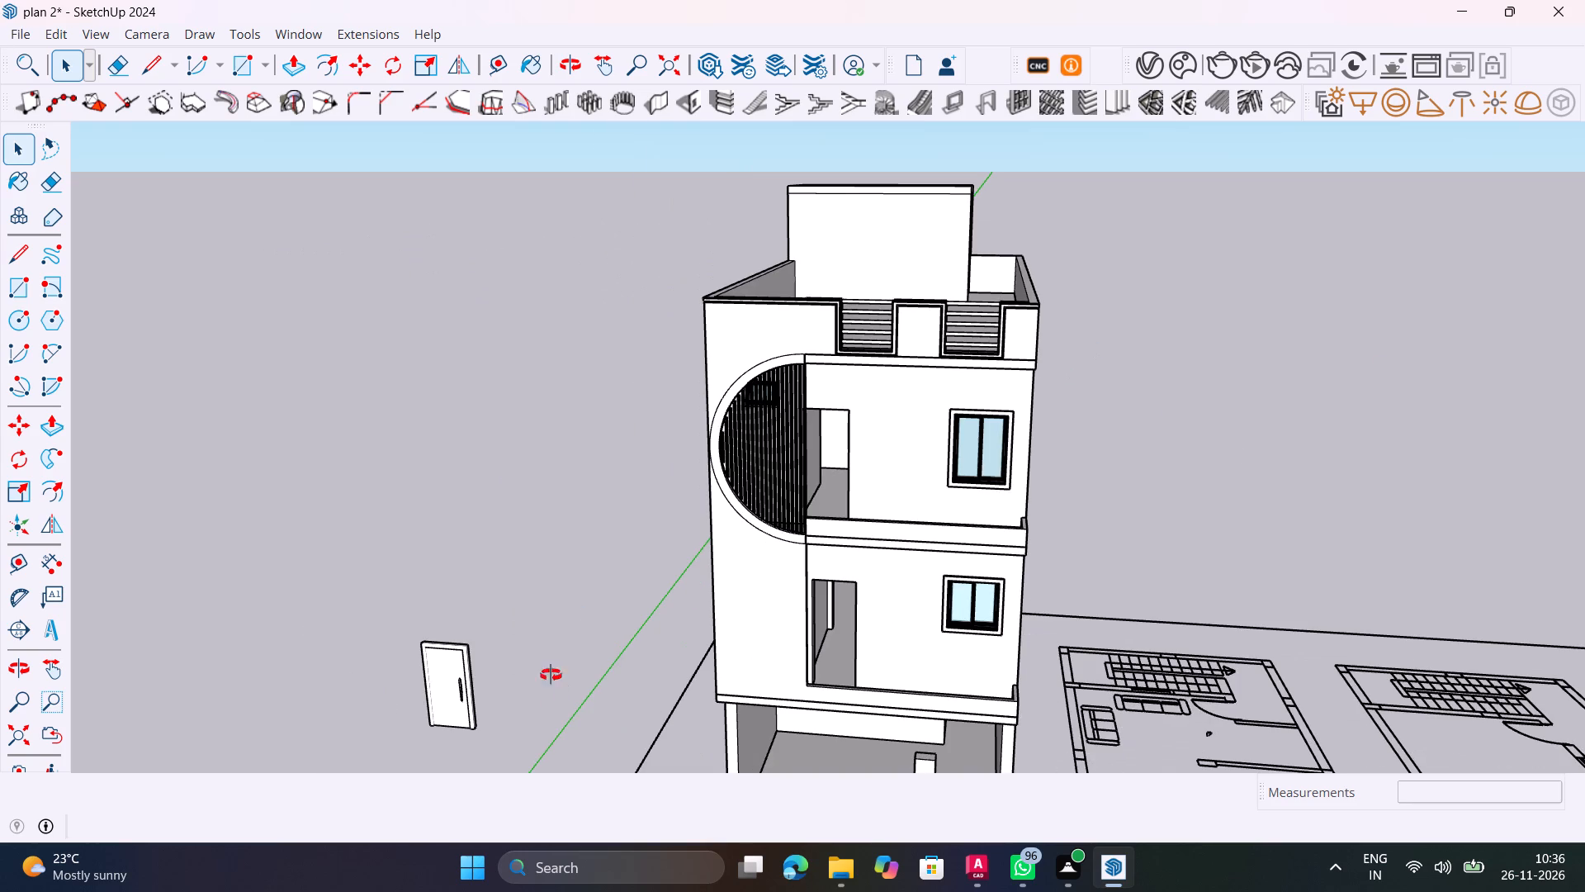
middle_drag(551, 675, 166, 580)
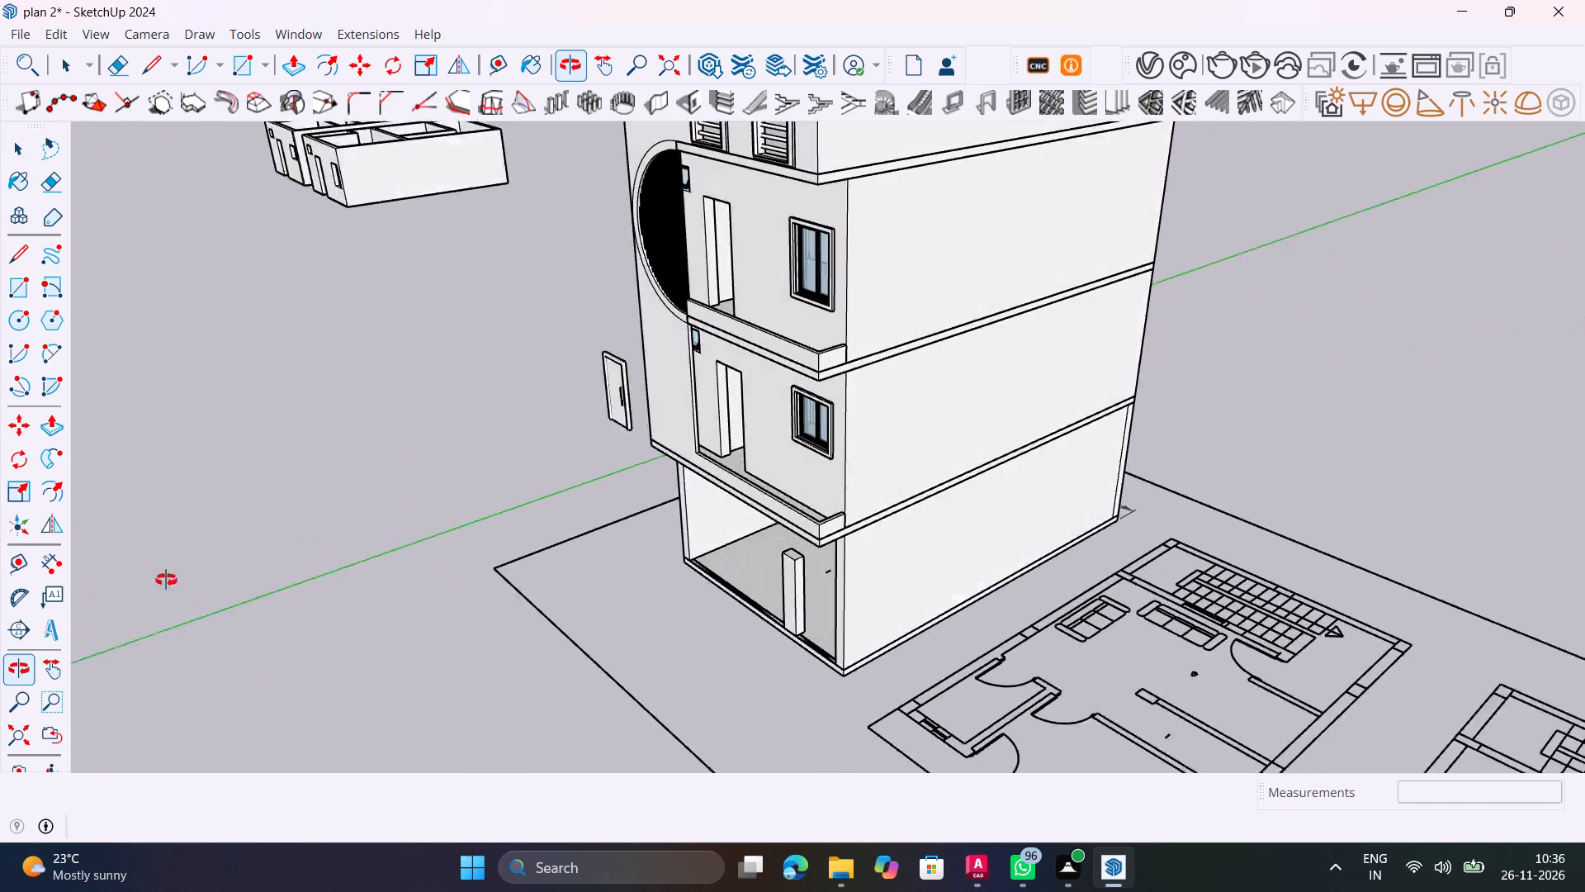
middle_drag(166, 580, 383, 592)
scroll(401, 486, up, 5)
click(390, 494)
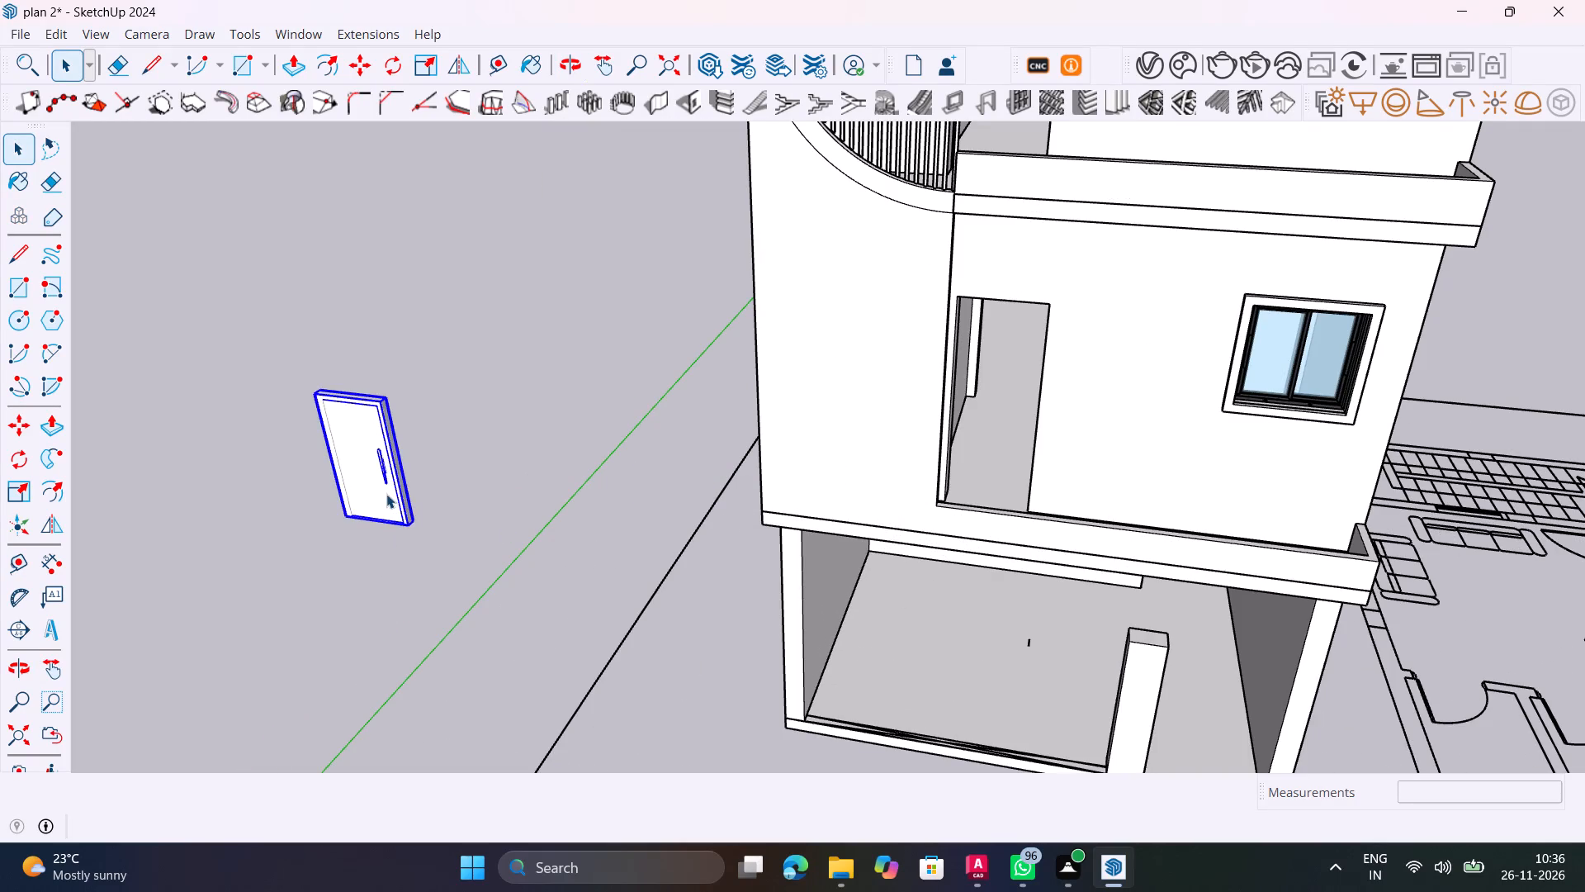
key(m)
scroll(414, 517, up, 11)
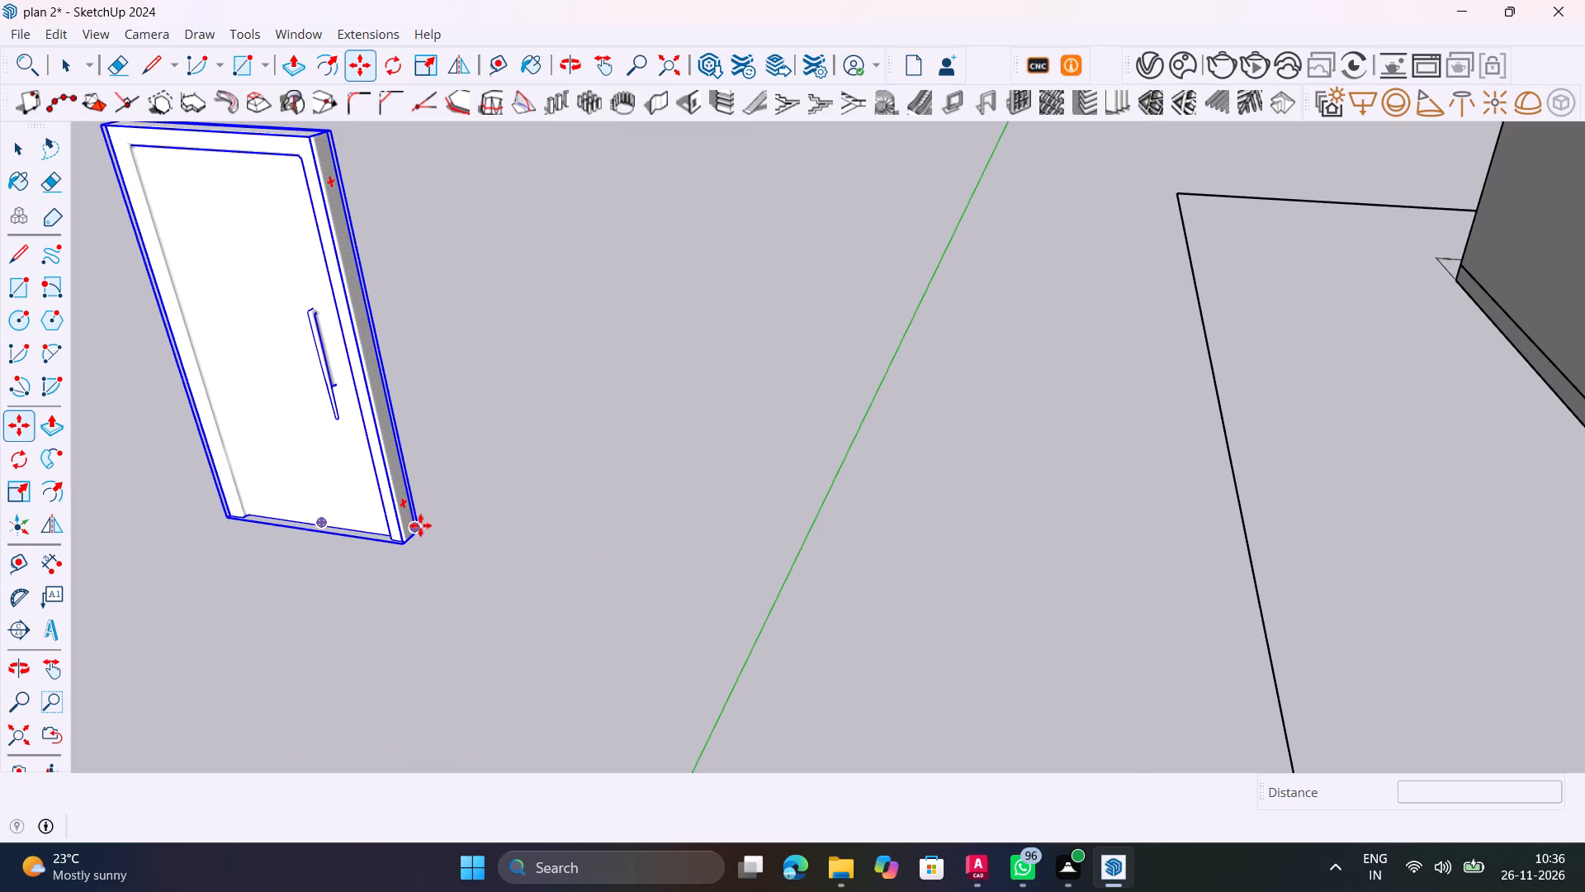
click(420, 526)
scroll(953, 448, down, 13)
shift+middle_drag(1294, 478, 318, 629)
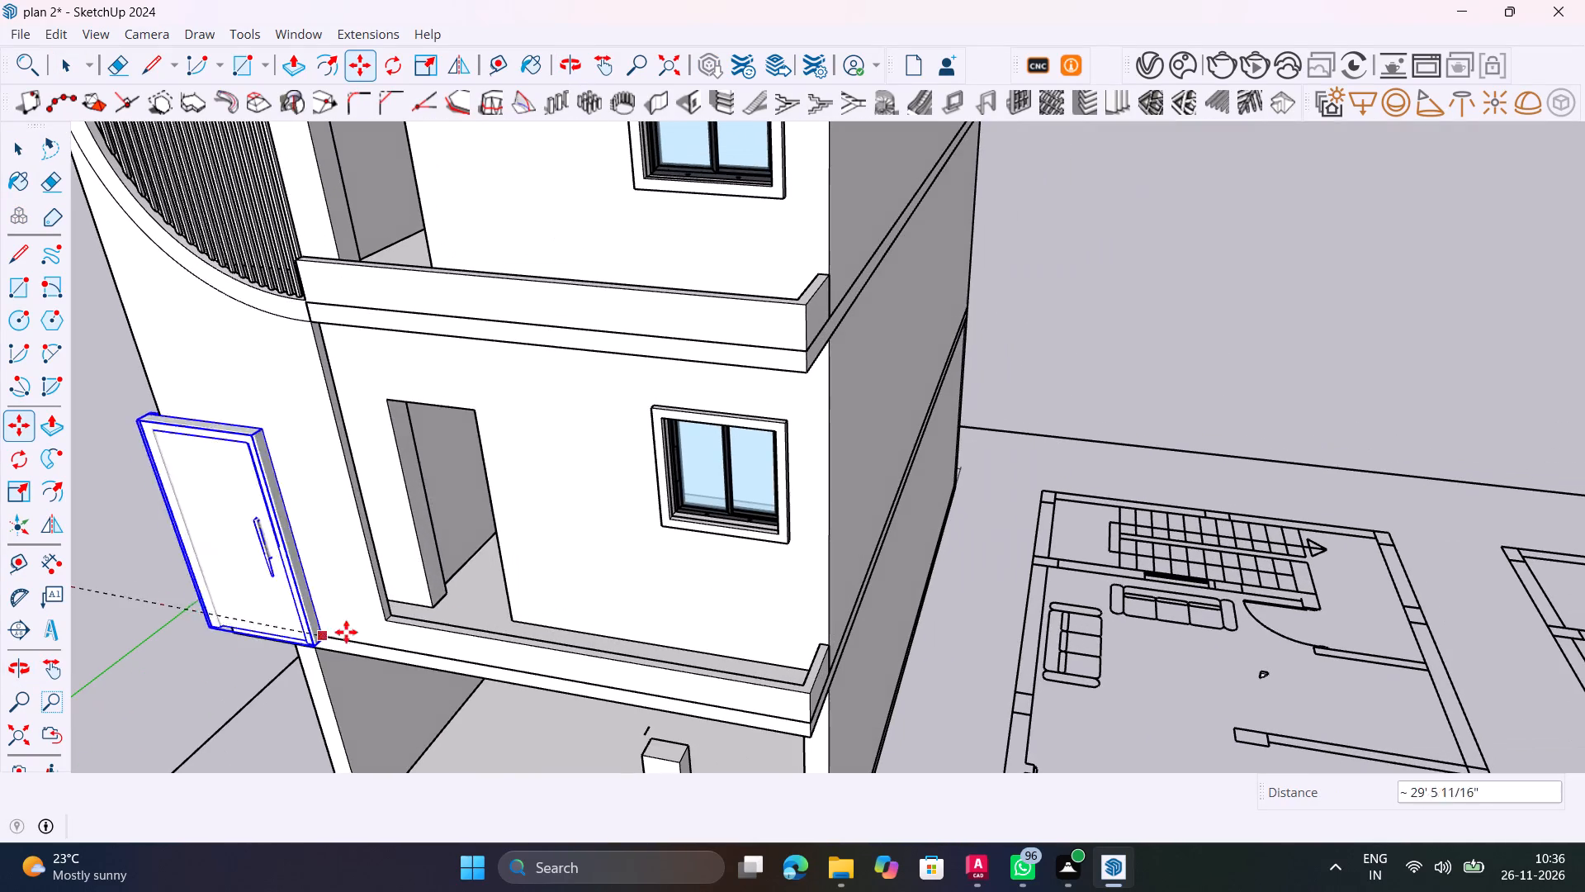
scroll(540, 610, up, 12)
middle_drag(496, 627, 606, 591)
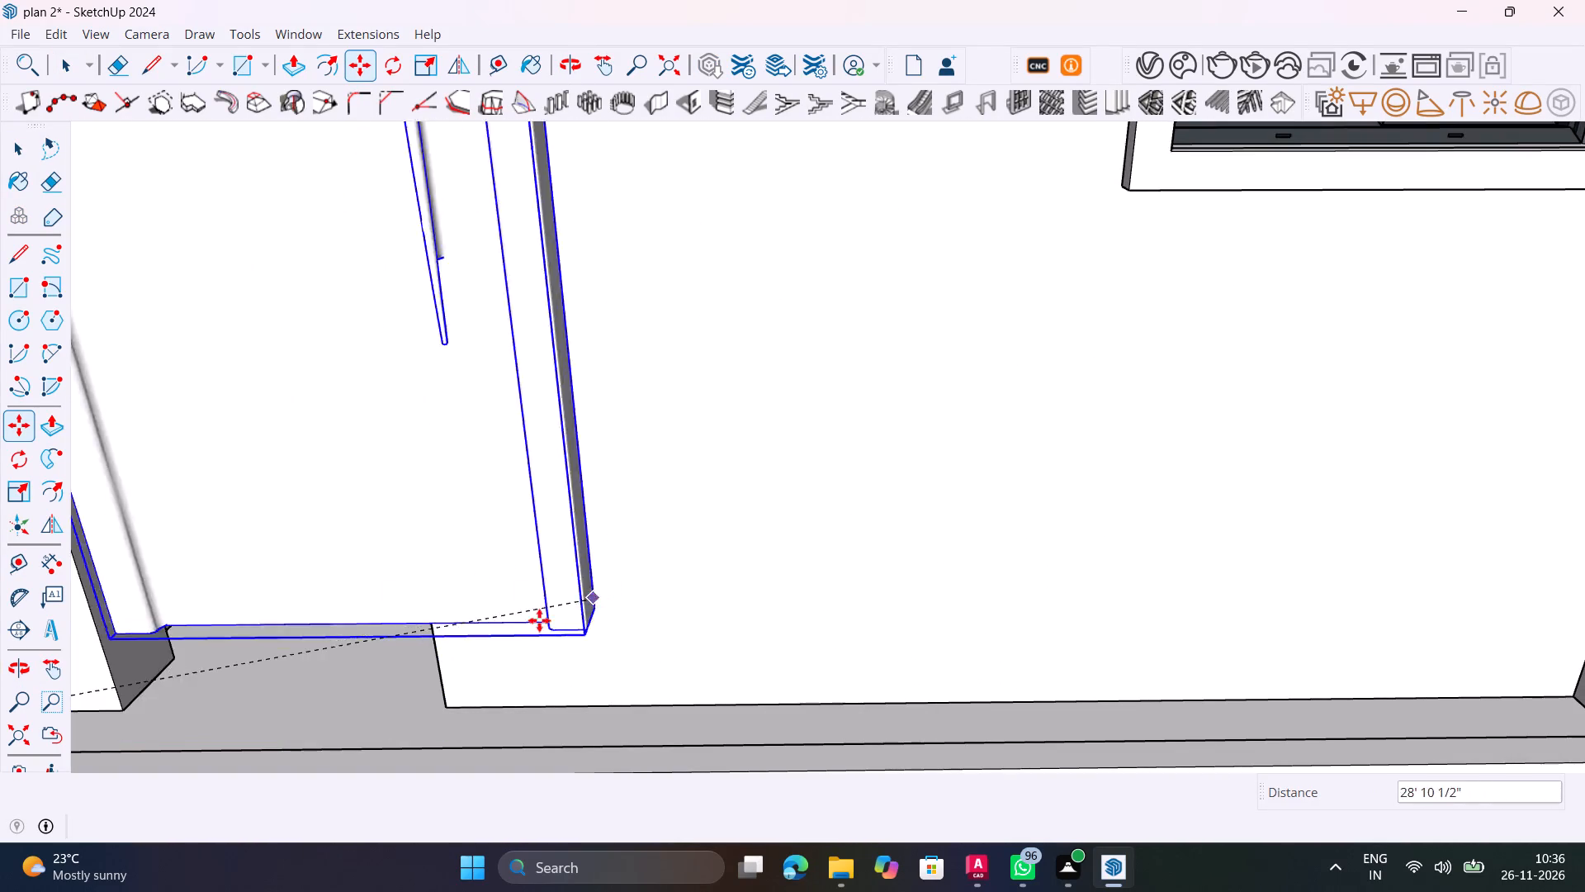
scroll(404, 663, up, 4)
shift+middle_drag(410, 662, 831, 572)
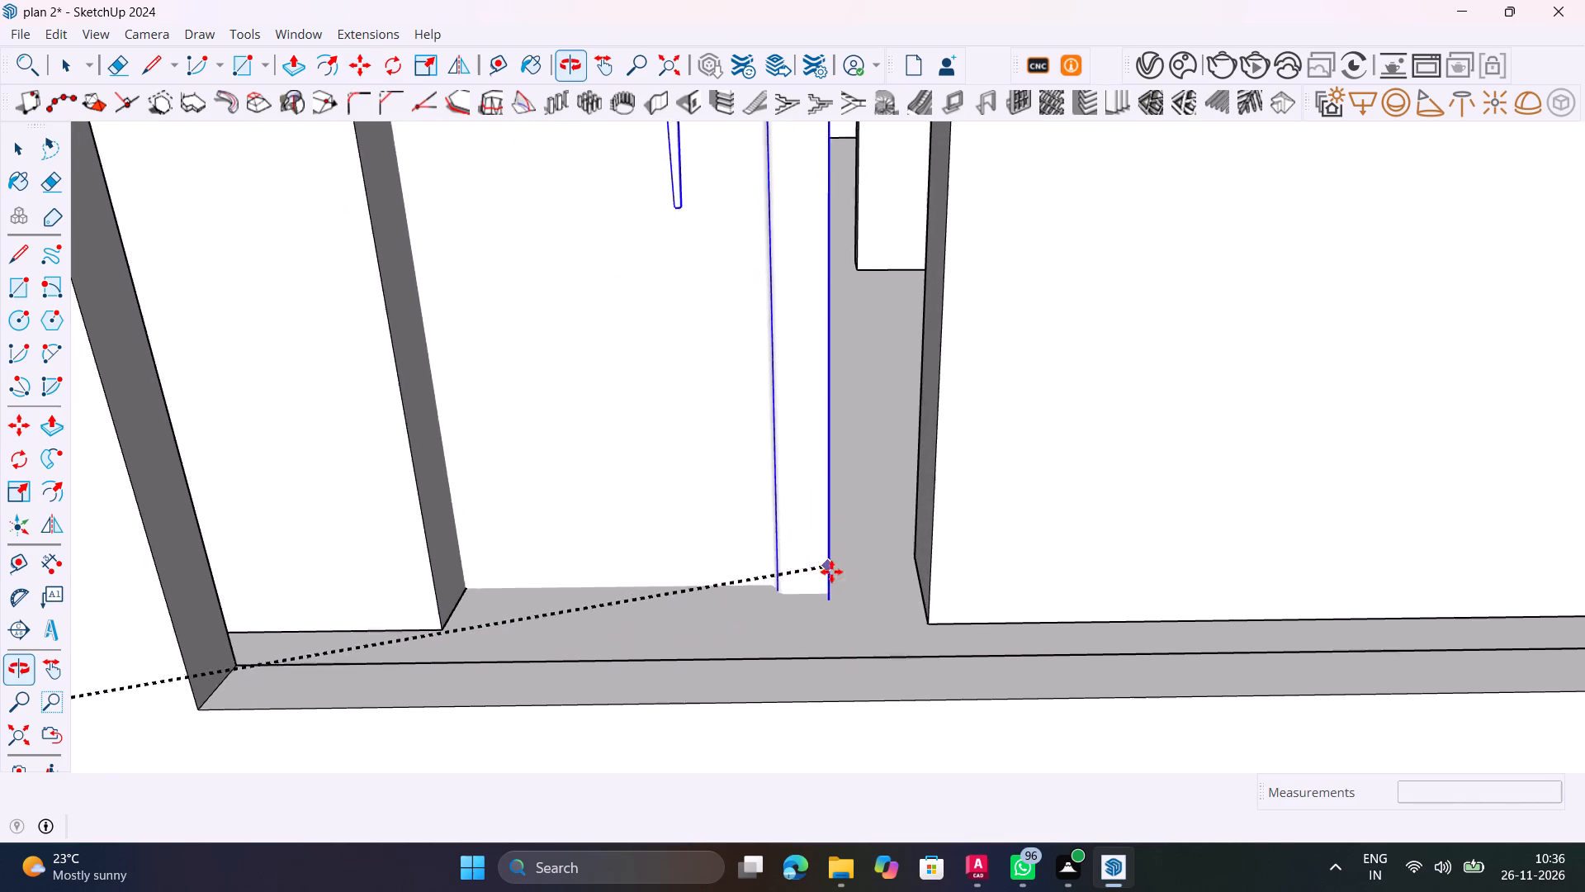
shift+middle_drag(831, 572, 831, 570)
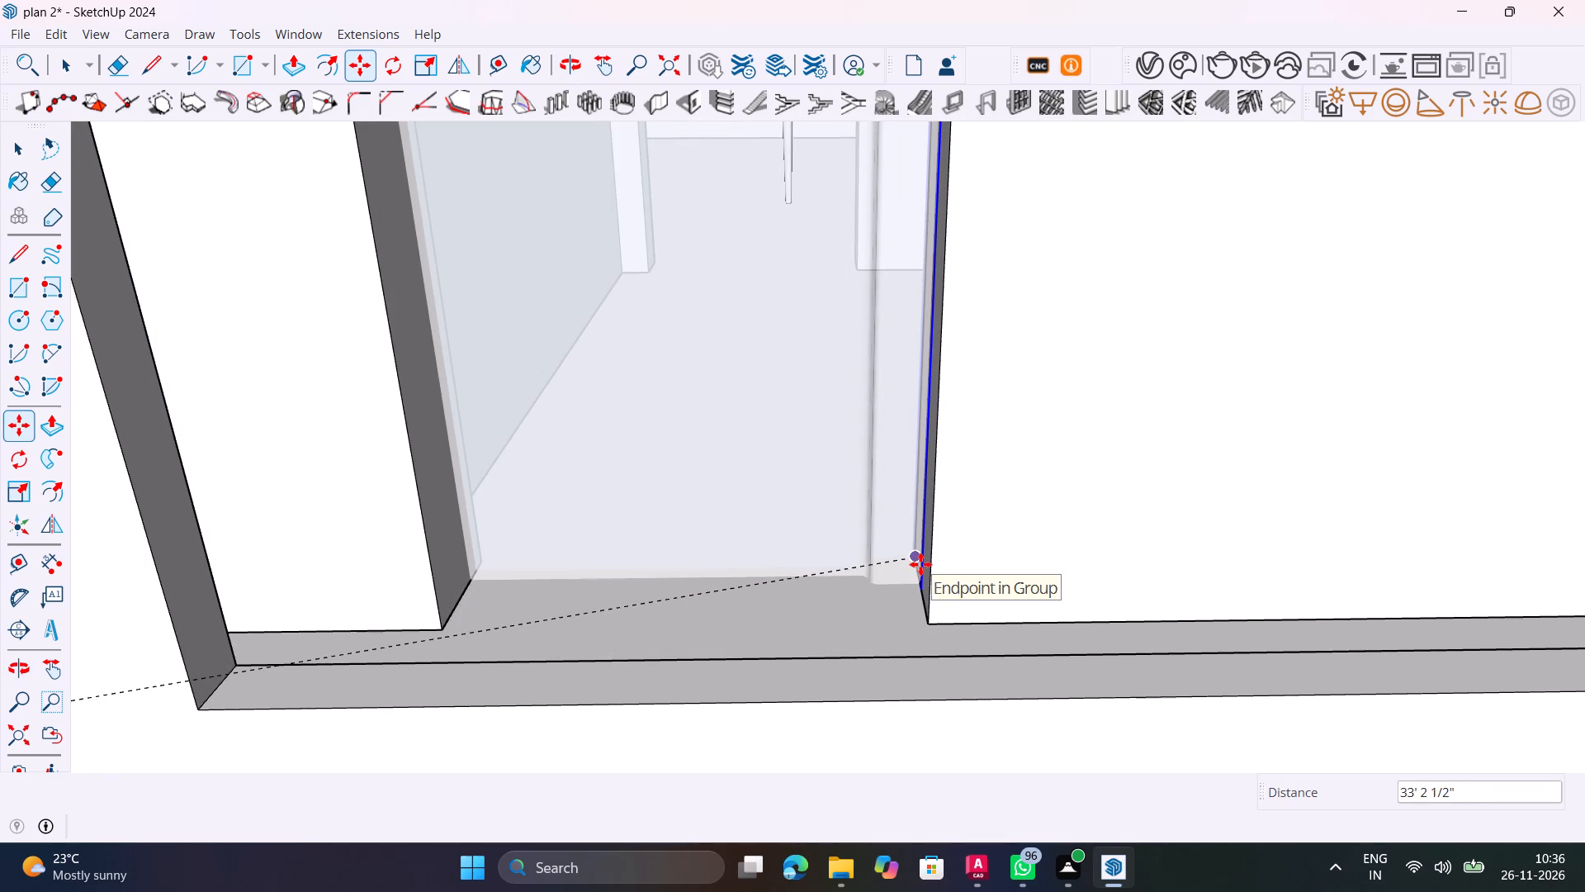
click(921, 564)
Scale the door's width along the red axis to fit between the jambs of the lower balcony opening.
scroll(816, 573, down, 7)
shift+middle_drag(811, 576, 761, 720)
scroll(745, 624, down, 3)
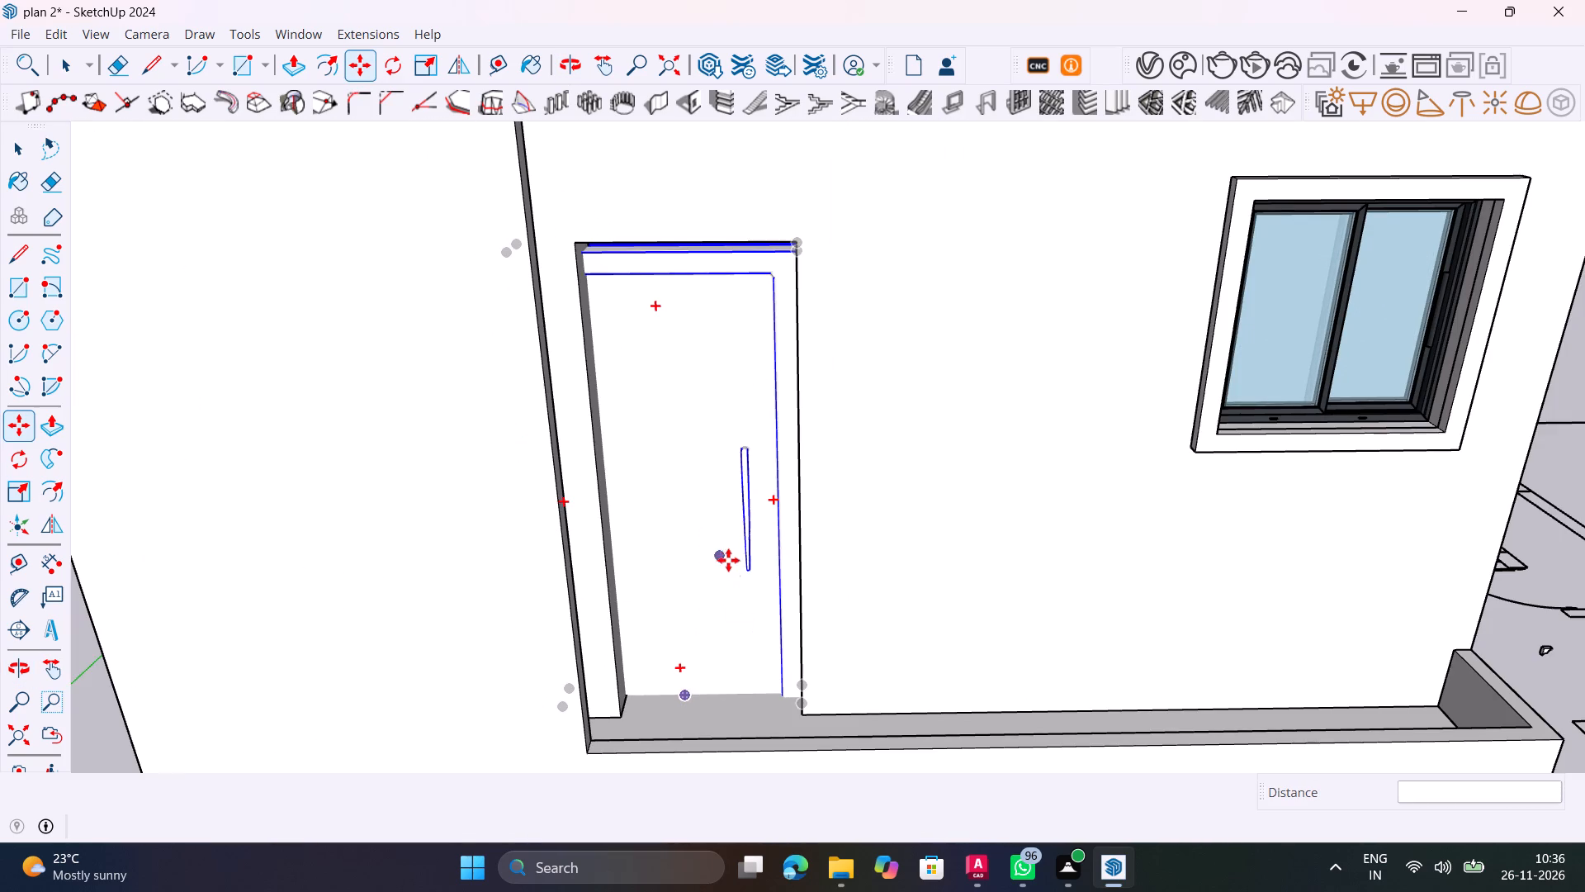
key(s)
scroll(743, 557, down, 1)
middle_drag(723, 554, 619, 548)
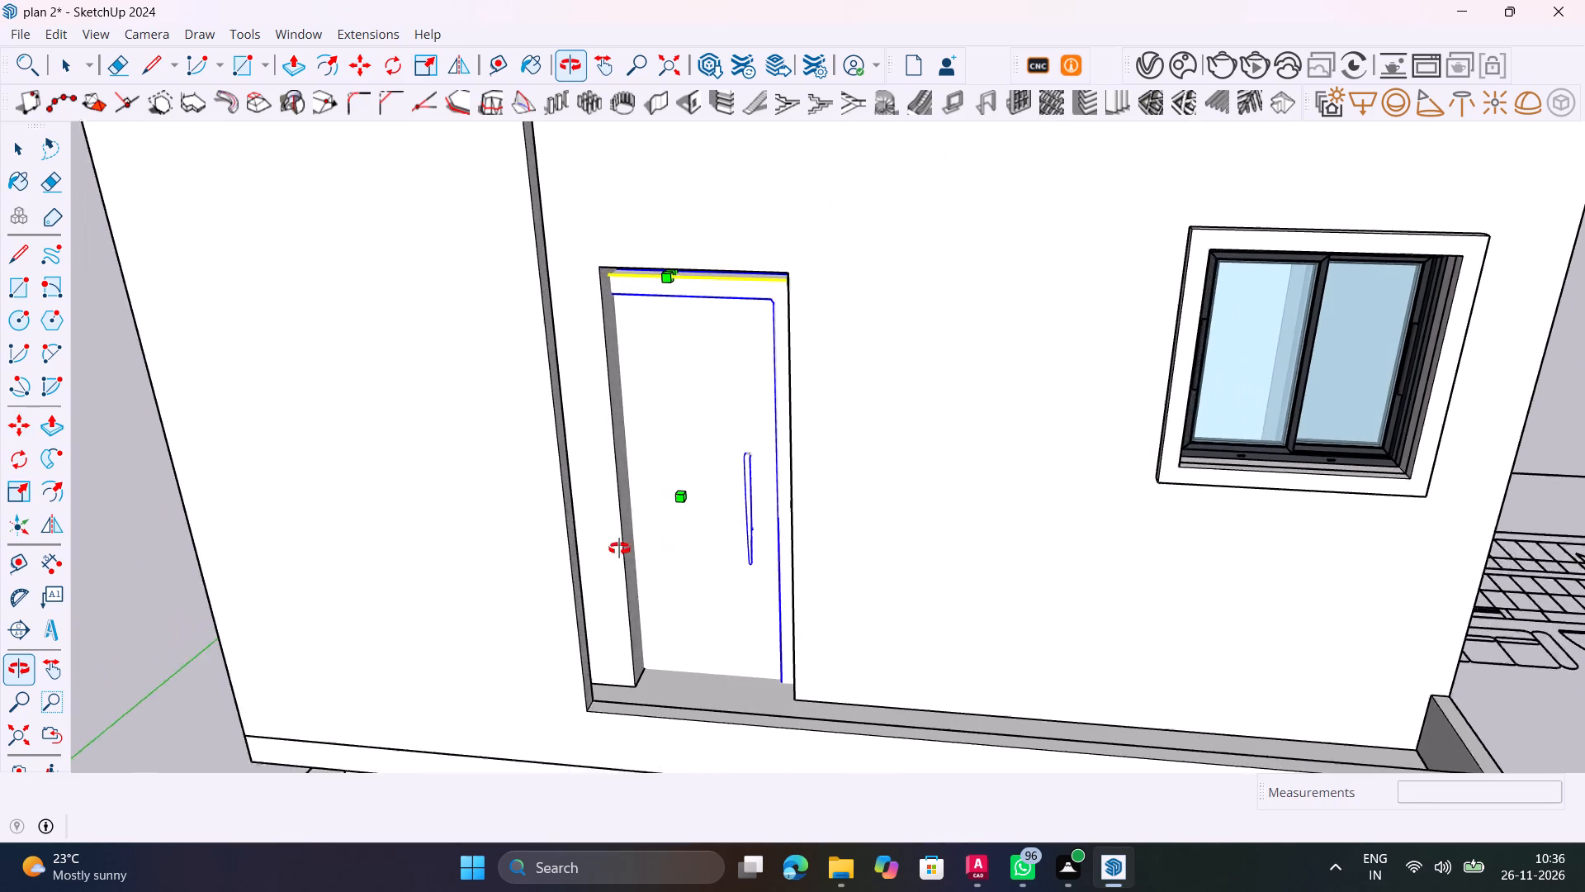
middle_drag(619, 548, 545, 552)
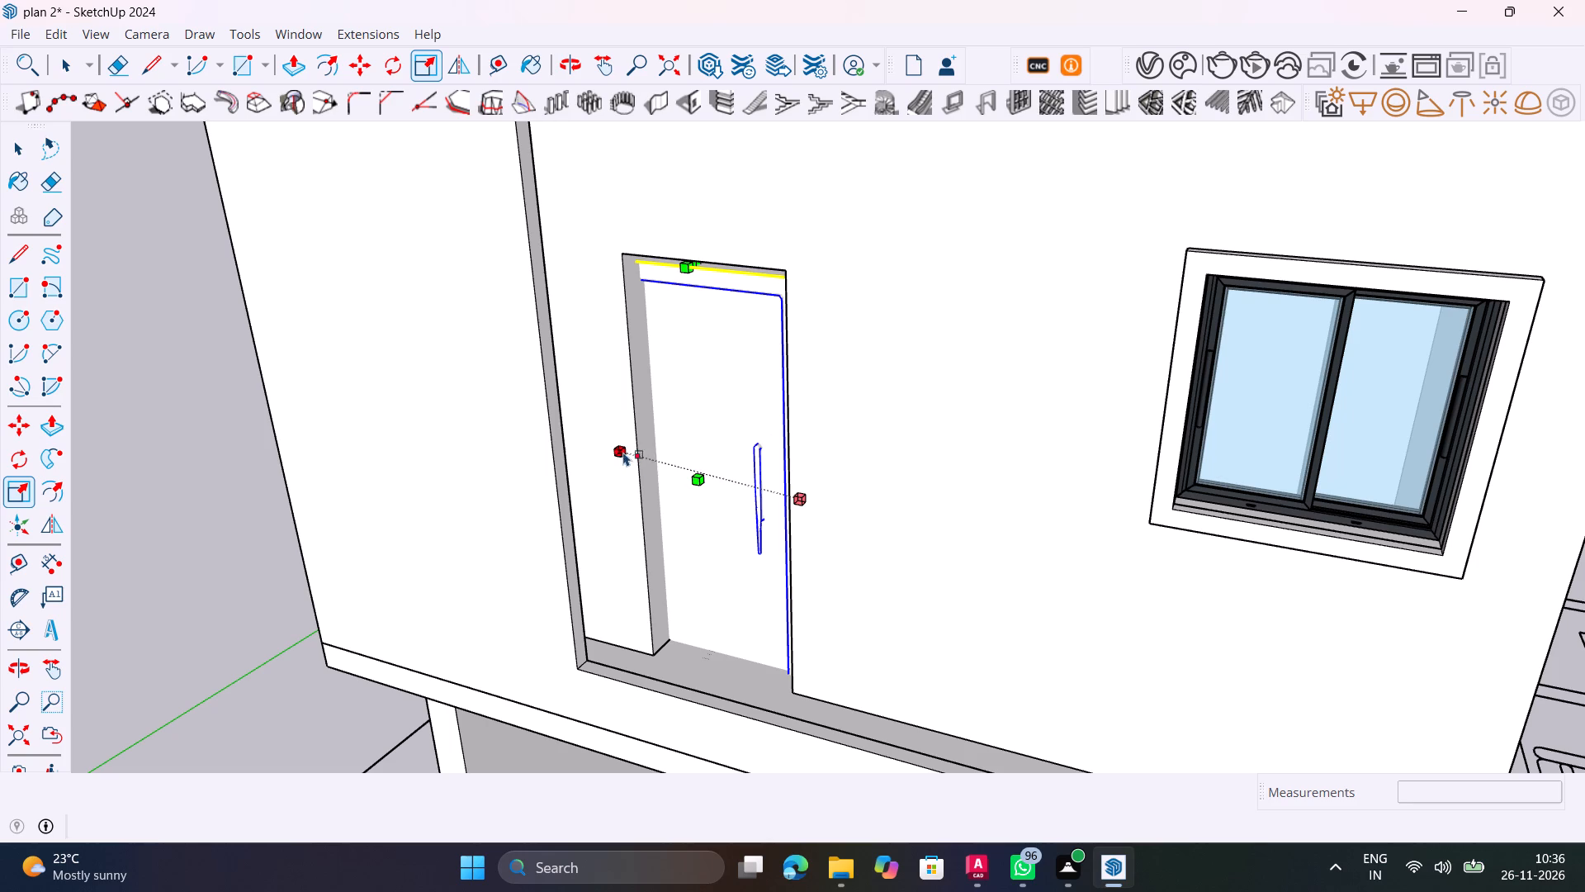
click(618, 450)
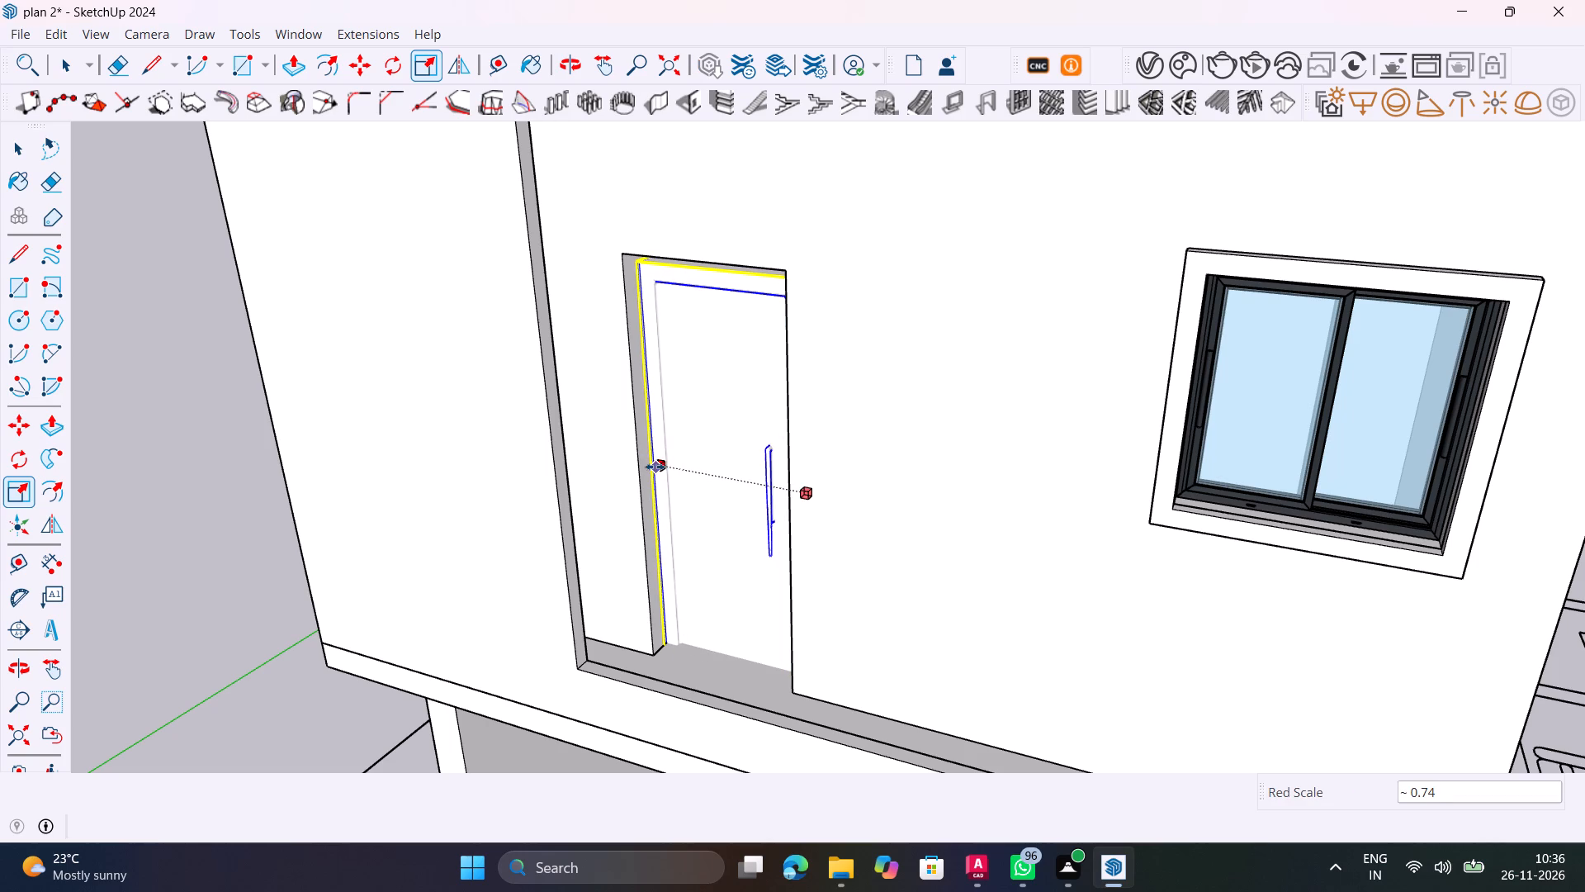
click(640, 454)
key(space)
Scale the door's height along the blue axis up to the top edge of the lower balcony opening.
middle_drag(736, 545, 815, 486)
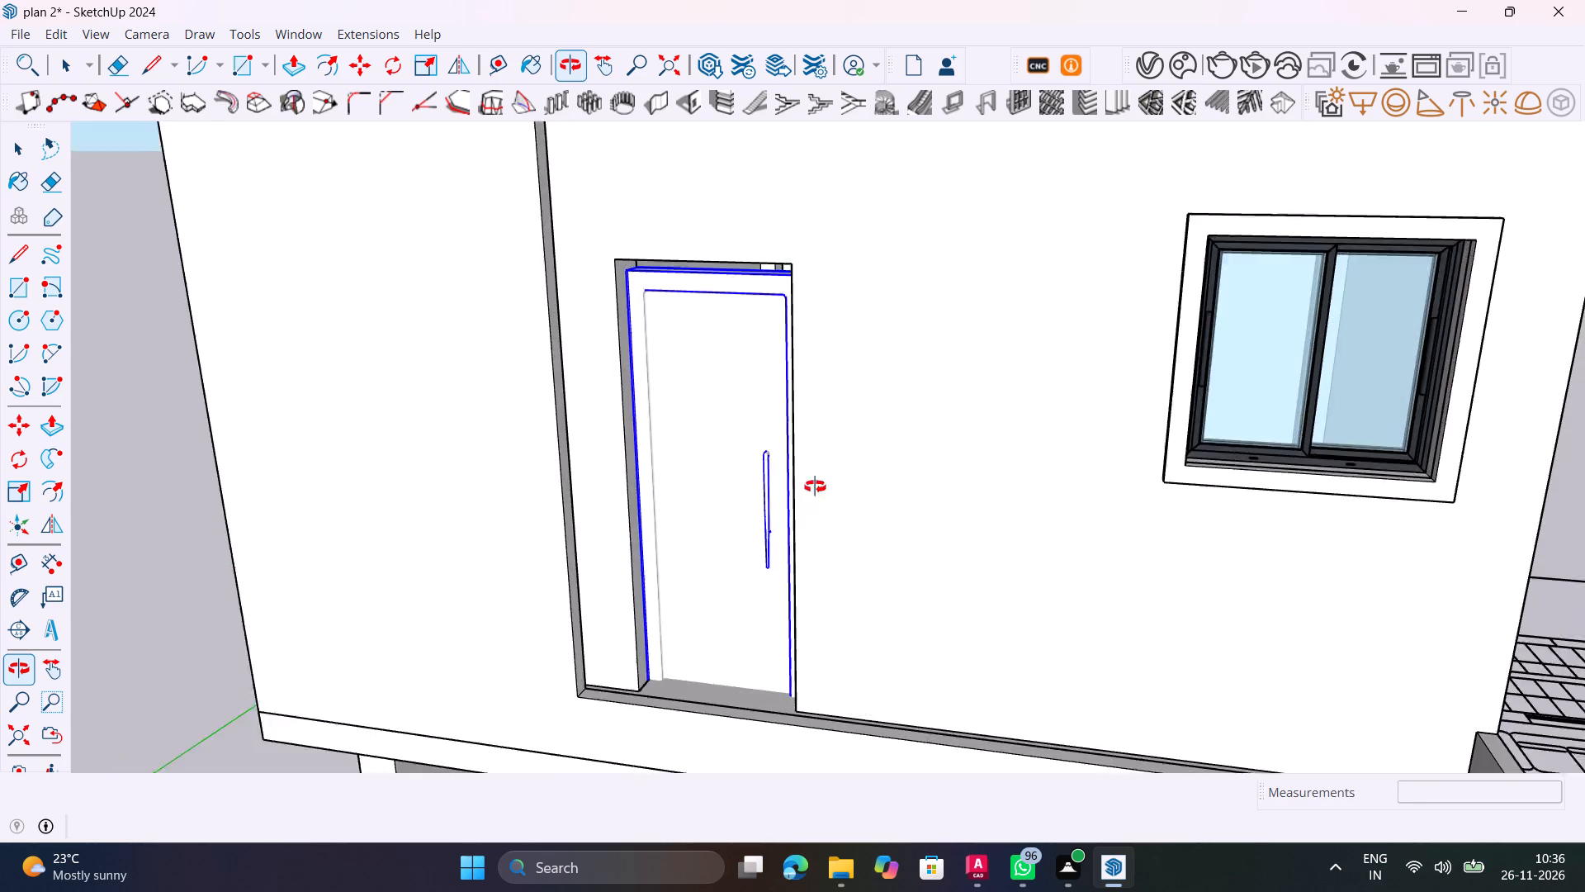
middle_drag(815, 486, 985, 555)
shift+middle_drag(930, 492, 977, 610)
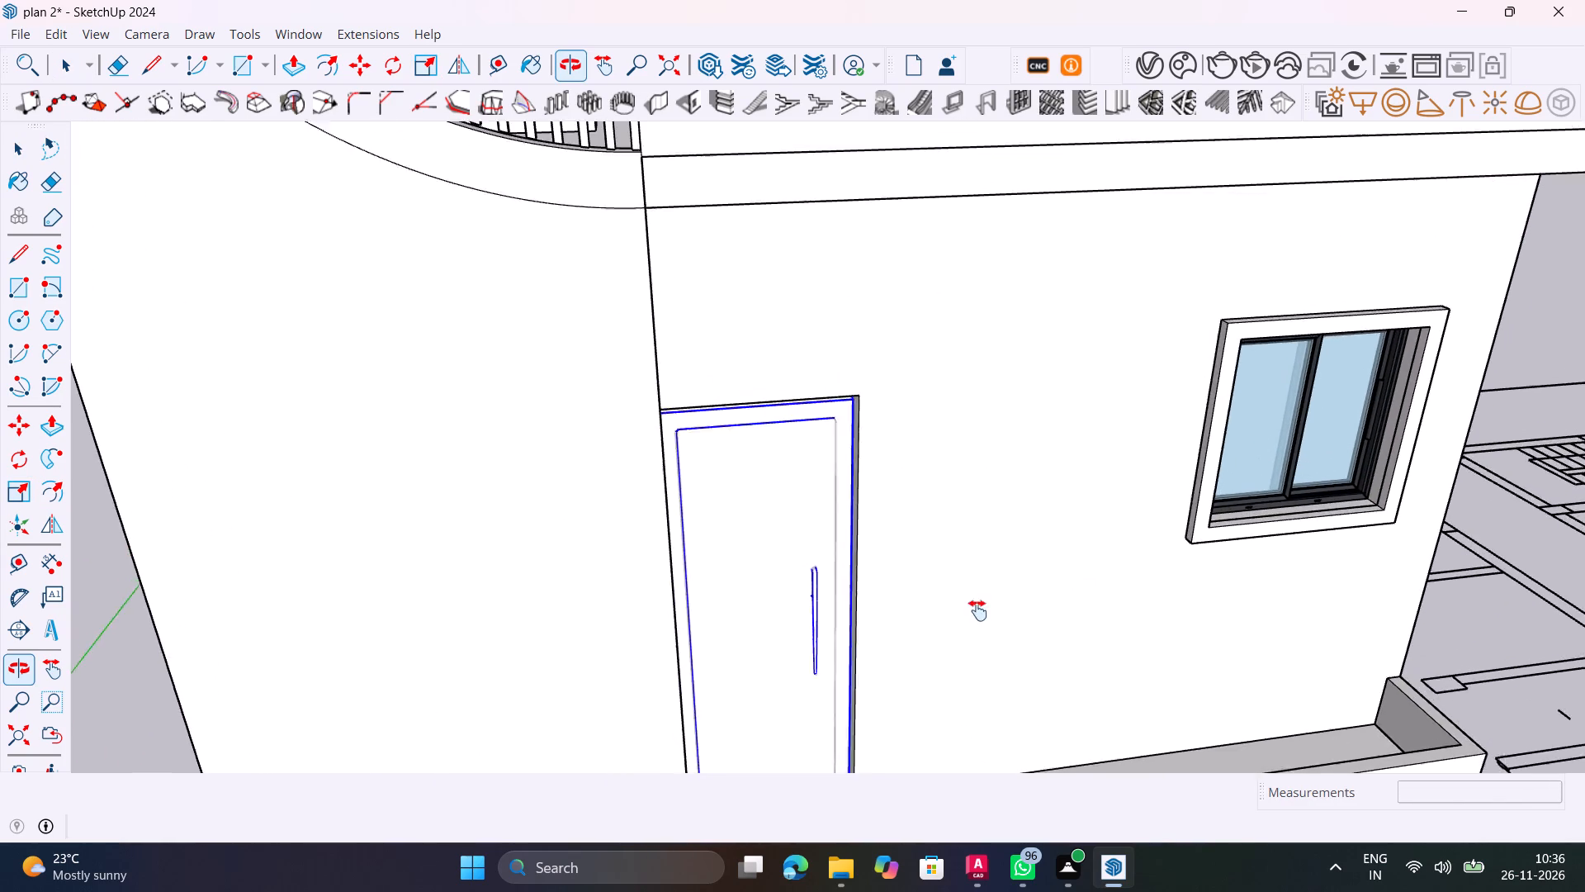
shift+middle_drag(977, 610, 905, 524)
scroll(834, 444, up, 5)
middle_drag(842, 506, 769, 416)
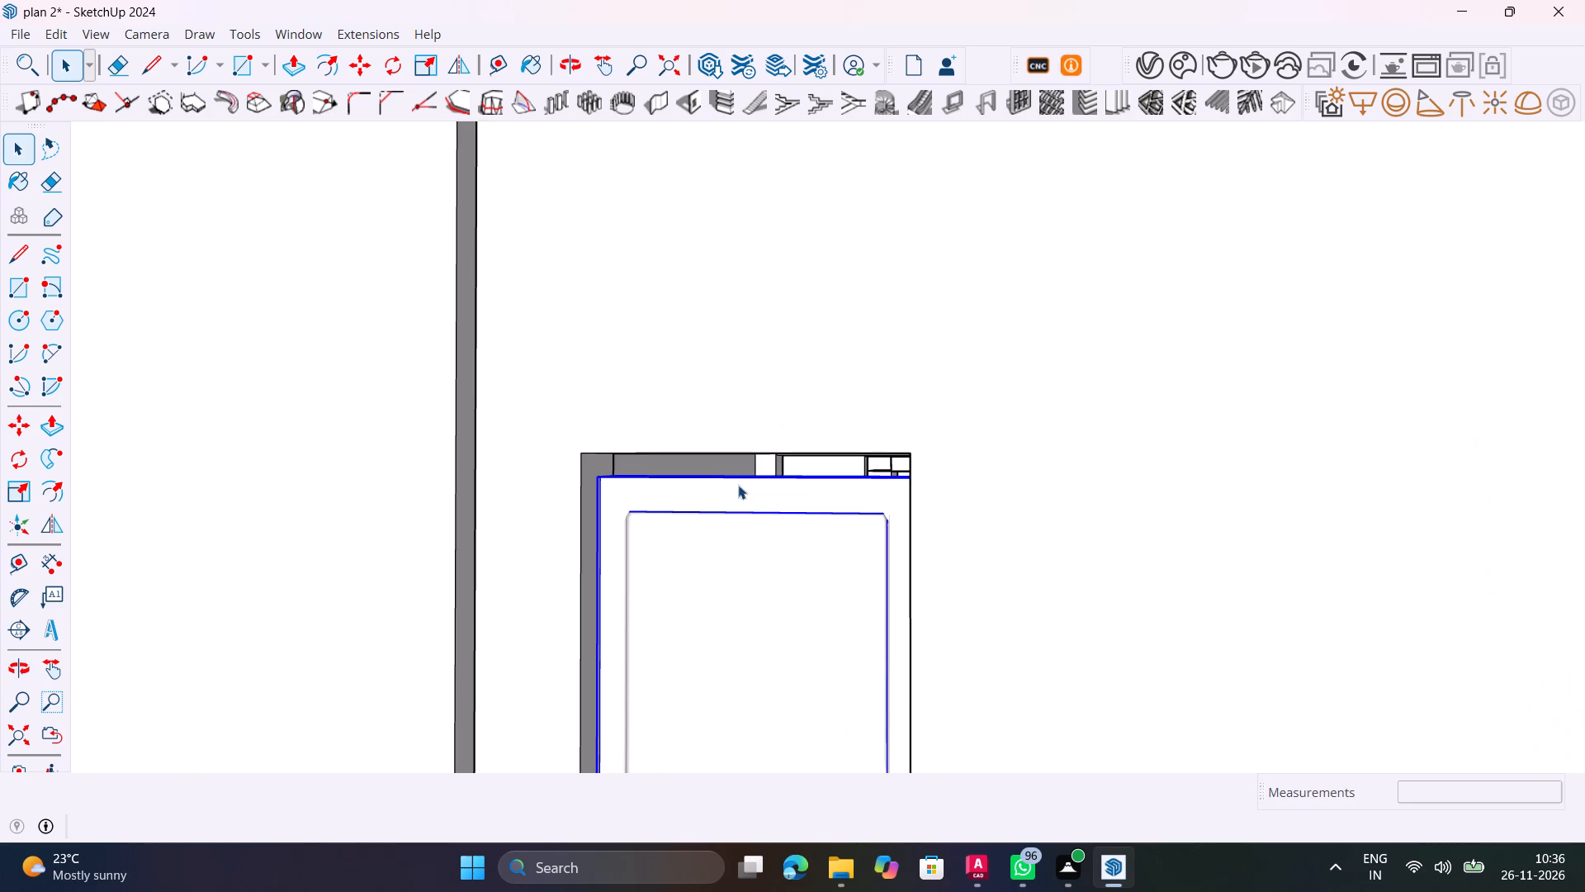
scroll(752, 476, up, 5)
key(s)
middle_drag(754, 477, 759, 488)
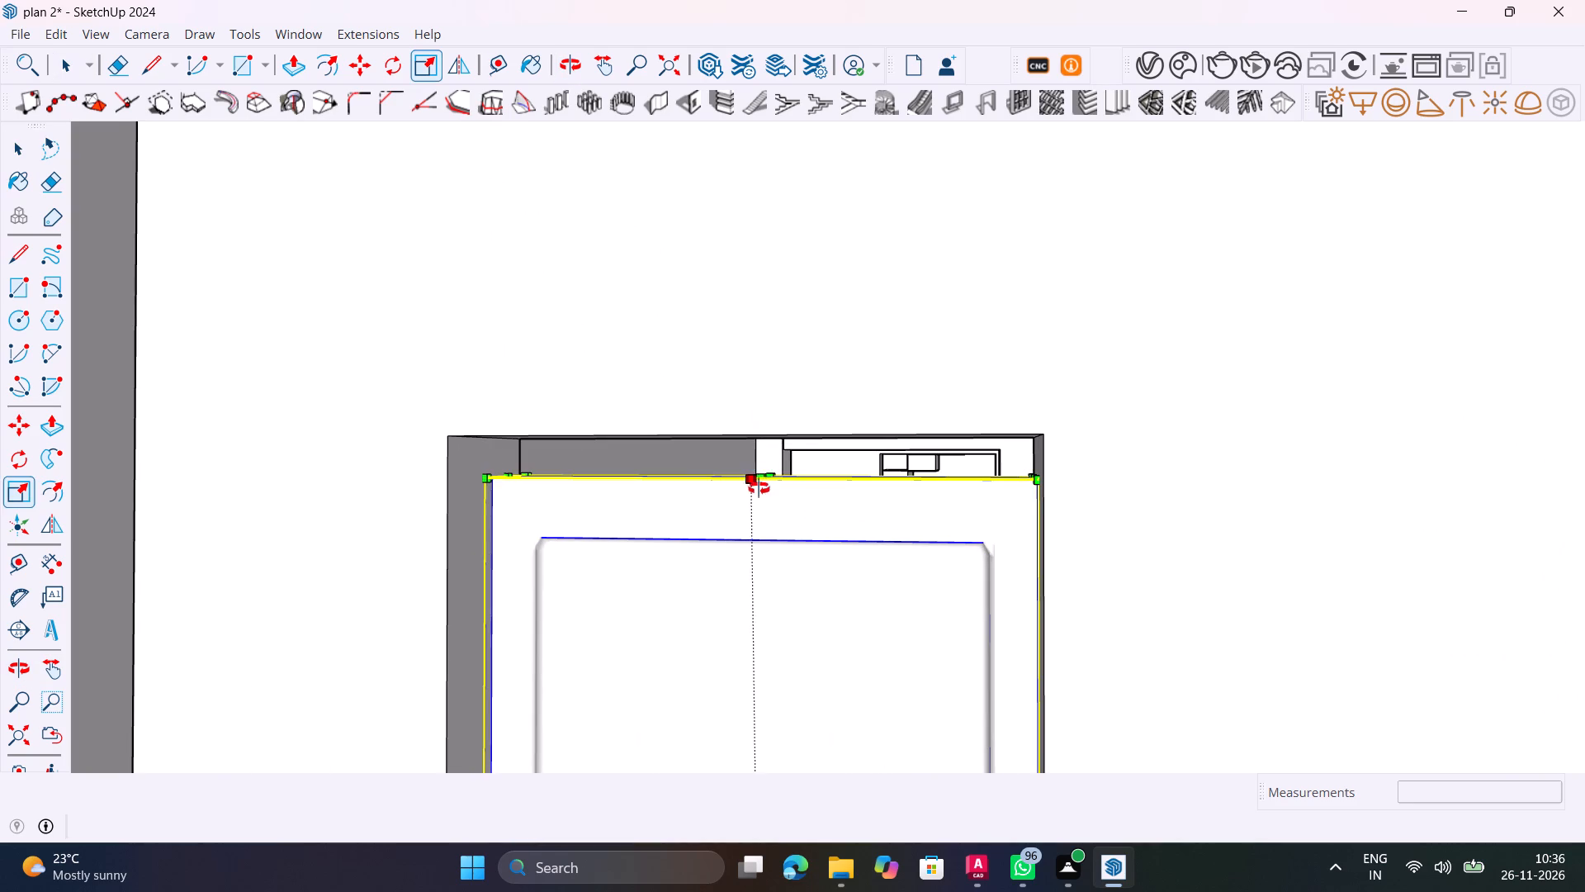
middle_drag(759, 488, 755, 508)
click(760, 478)
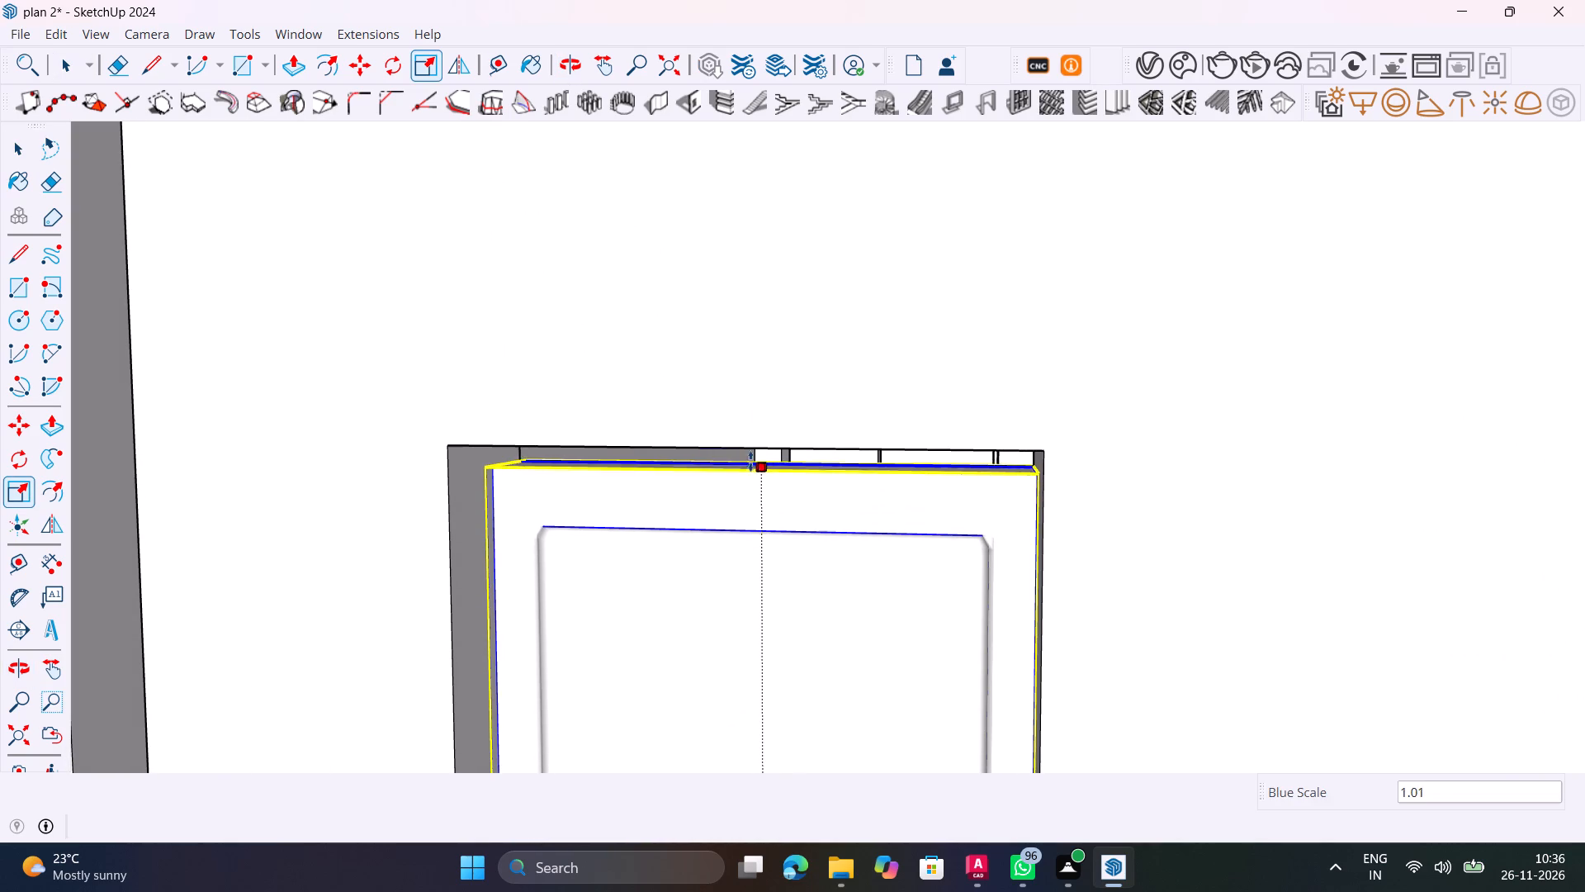
click(767, 449)
scroll(733, 429, down, 15)
key(space)
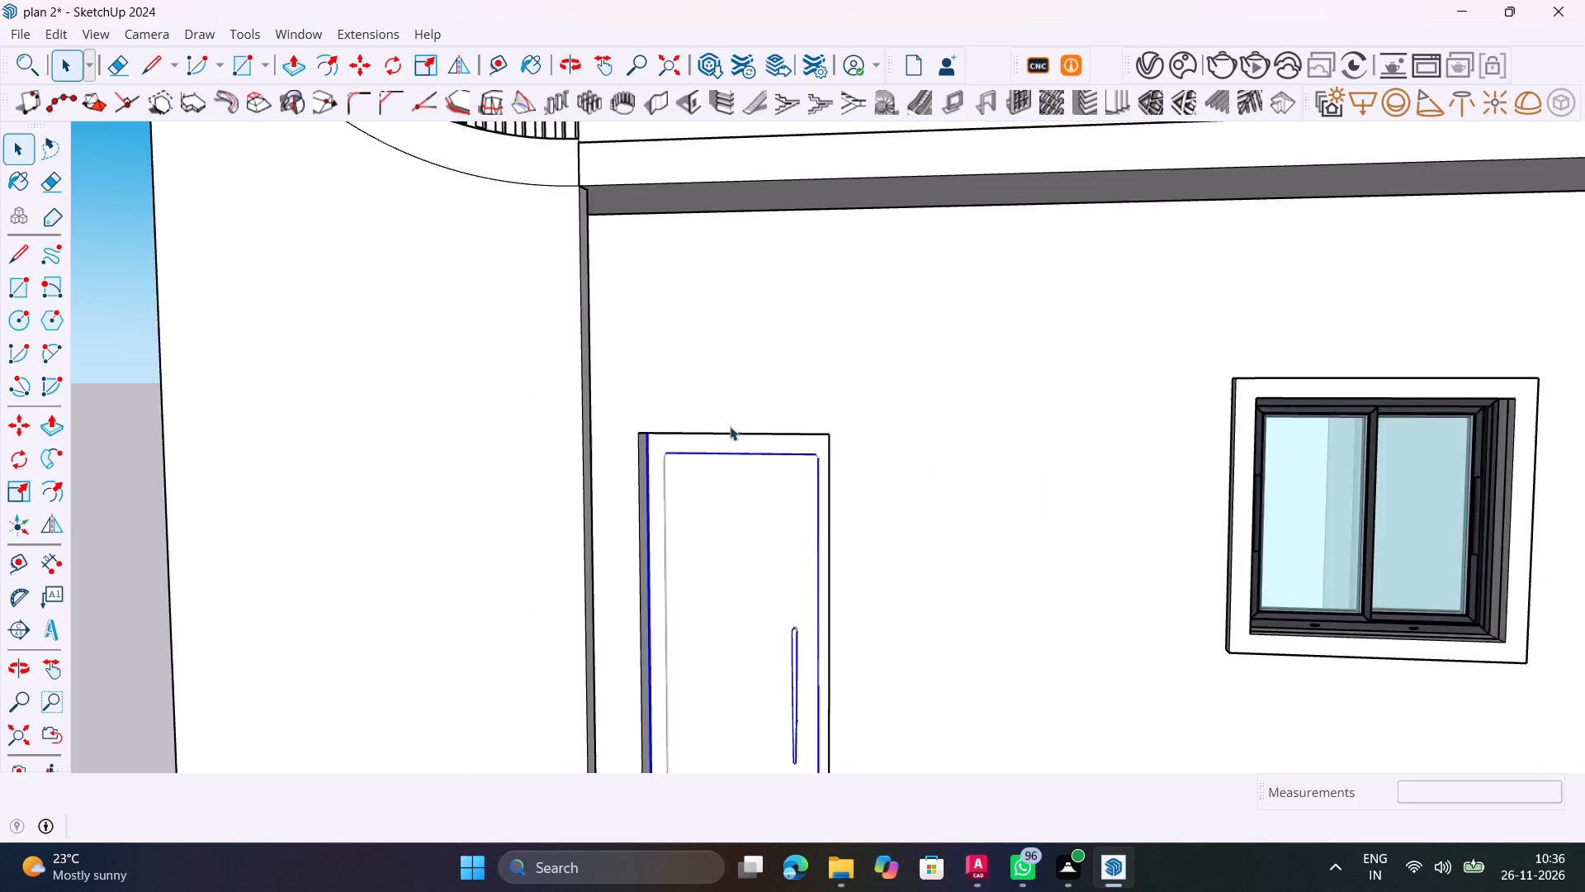
scroll(730, 426, down, 4)
click(244, 536)
Move the door slightly by its bottom corner to align it with the opening's jamb and floor, and deselect it.
middle_drag(662, 632, 699, 811)
scroll(765, 592, up, 12)
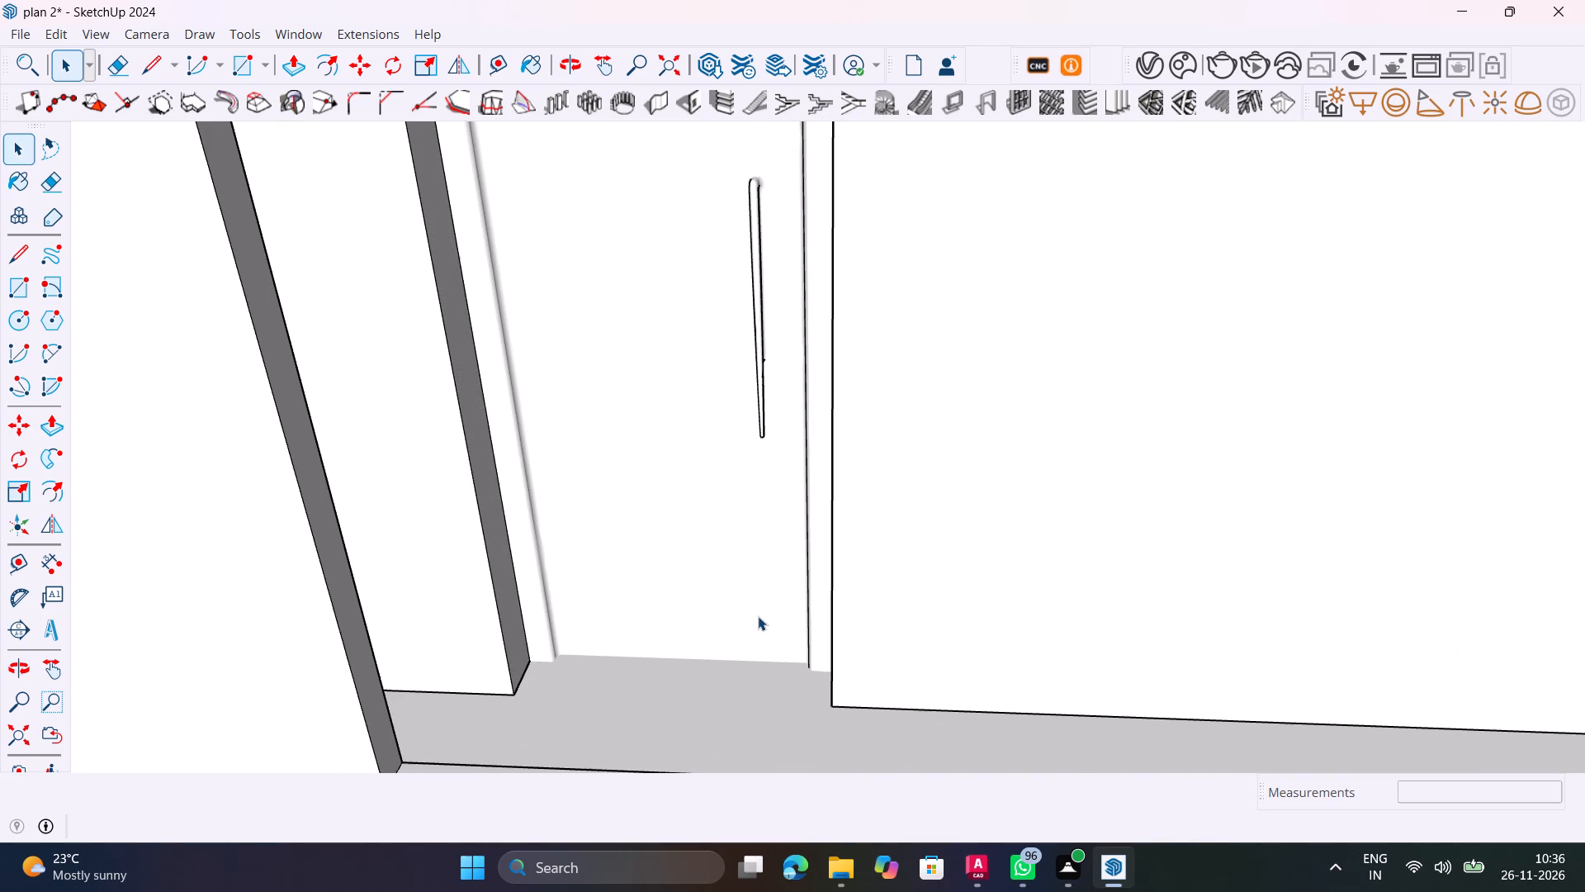
click(758, 616)
middle_drag(773, 658, 860, 662)
key(m)
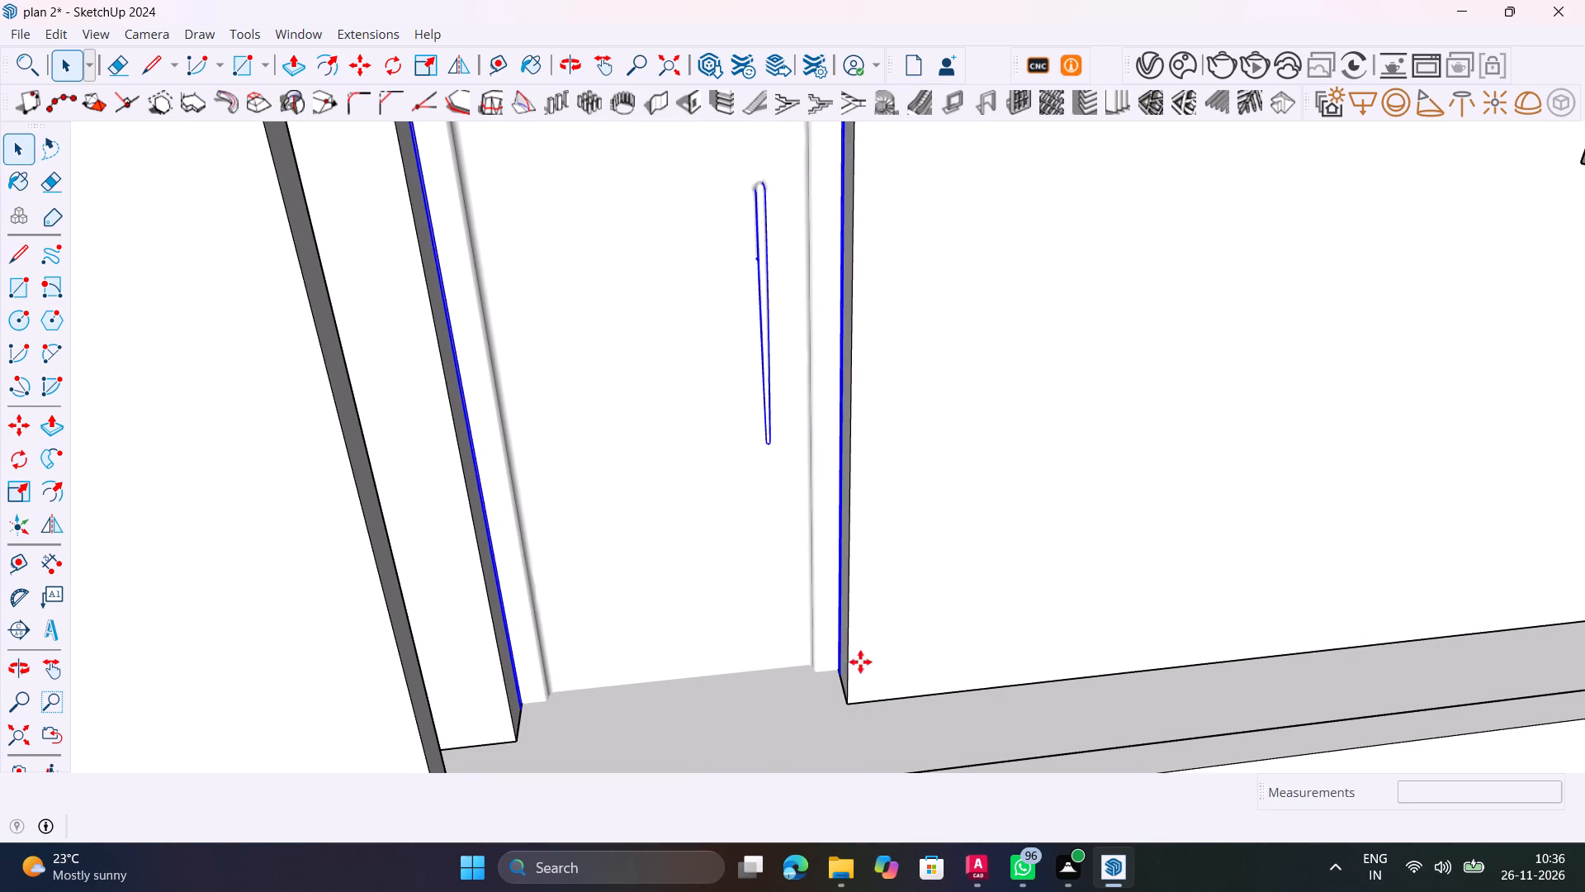
click(523, 710)
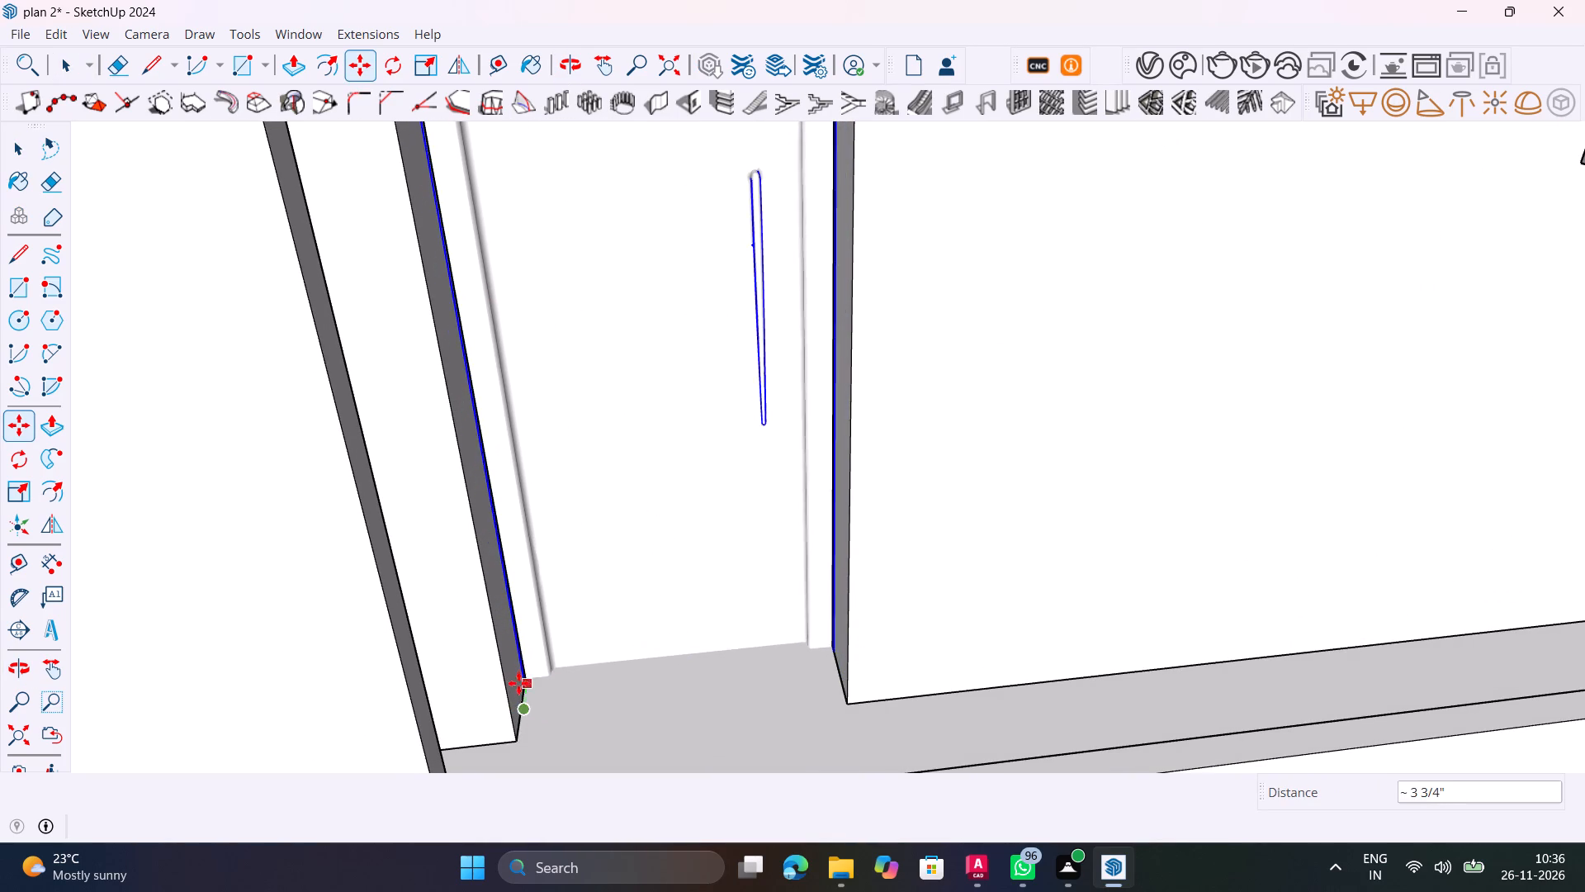
click(527, 707)
scroll(640, 689, down, 10)
key(space)
middle_drag(659, 721, 605, 638)
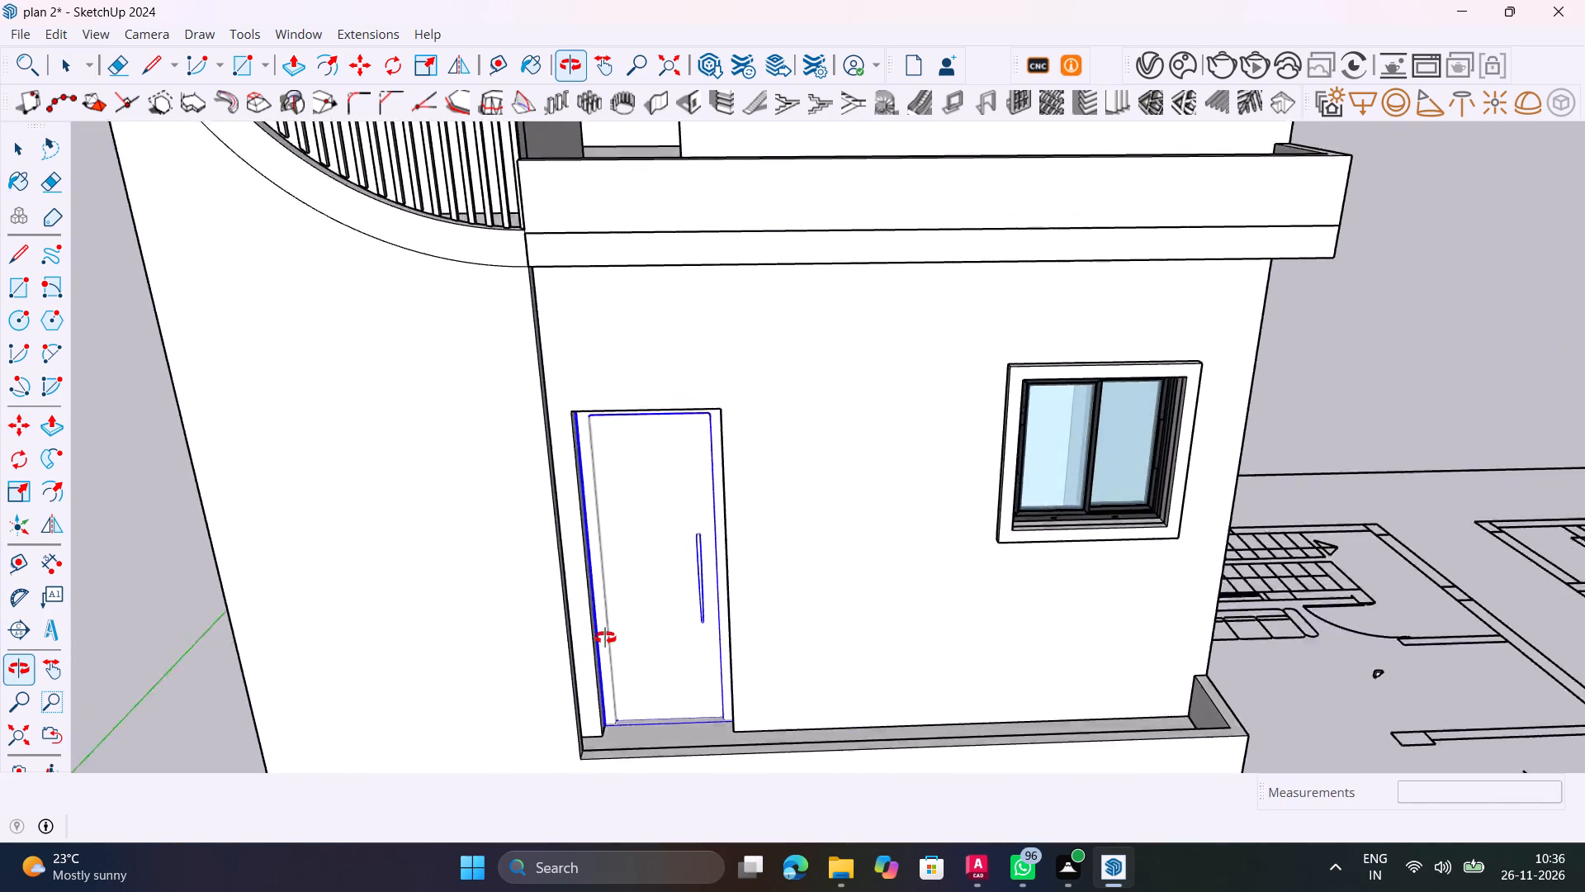
middle_drag(605, 638, 471, 619)
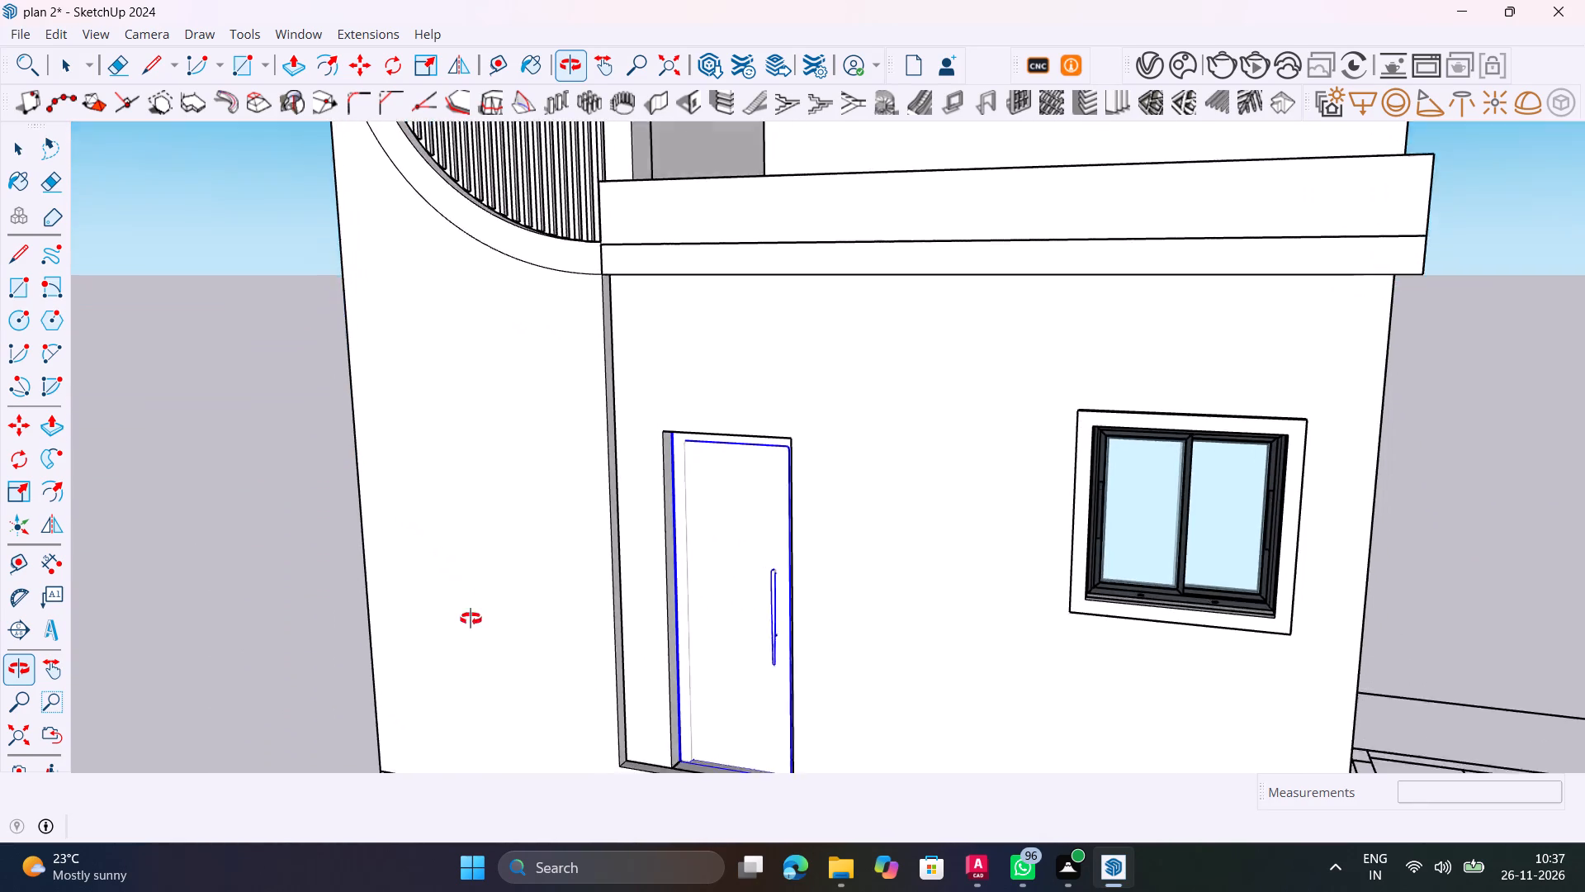
middle_drag(471, 619, 483, 682)
key(space)
click(730, 614)
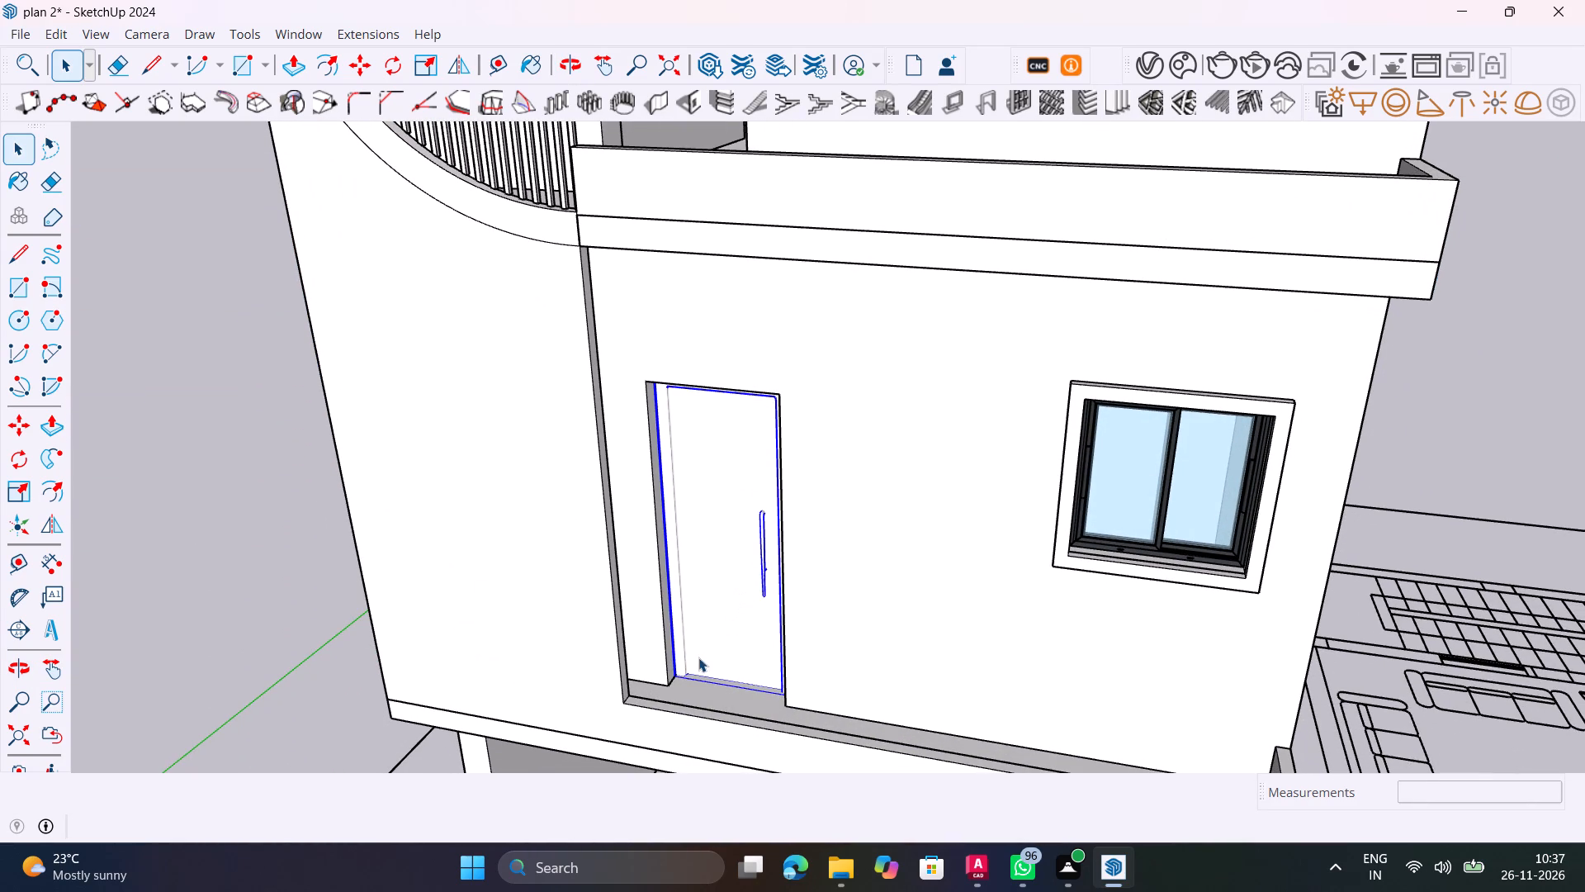
key(Escape)
drag(717, 642, 726, 642)
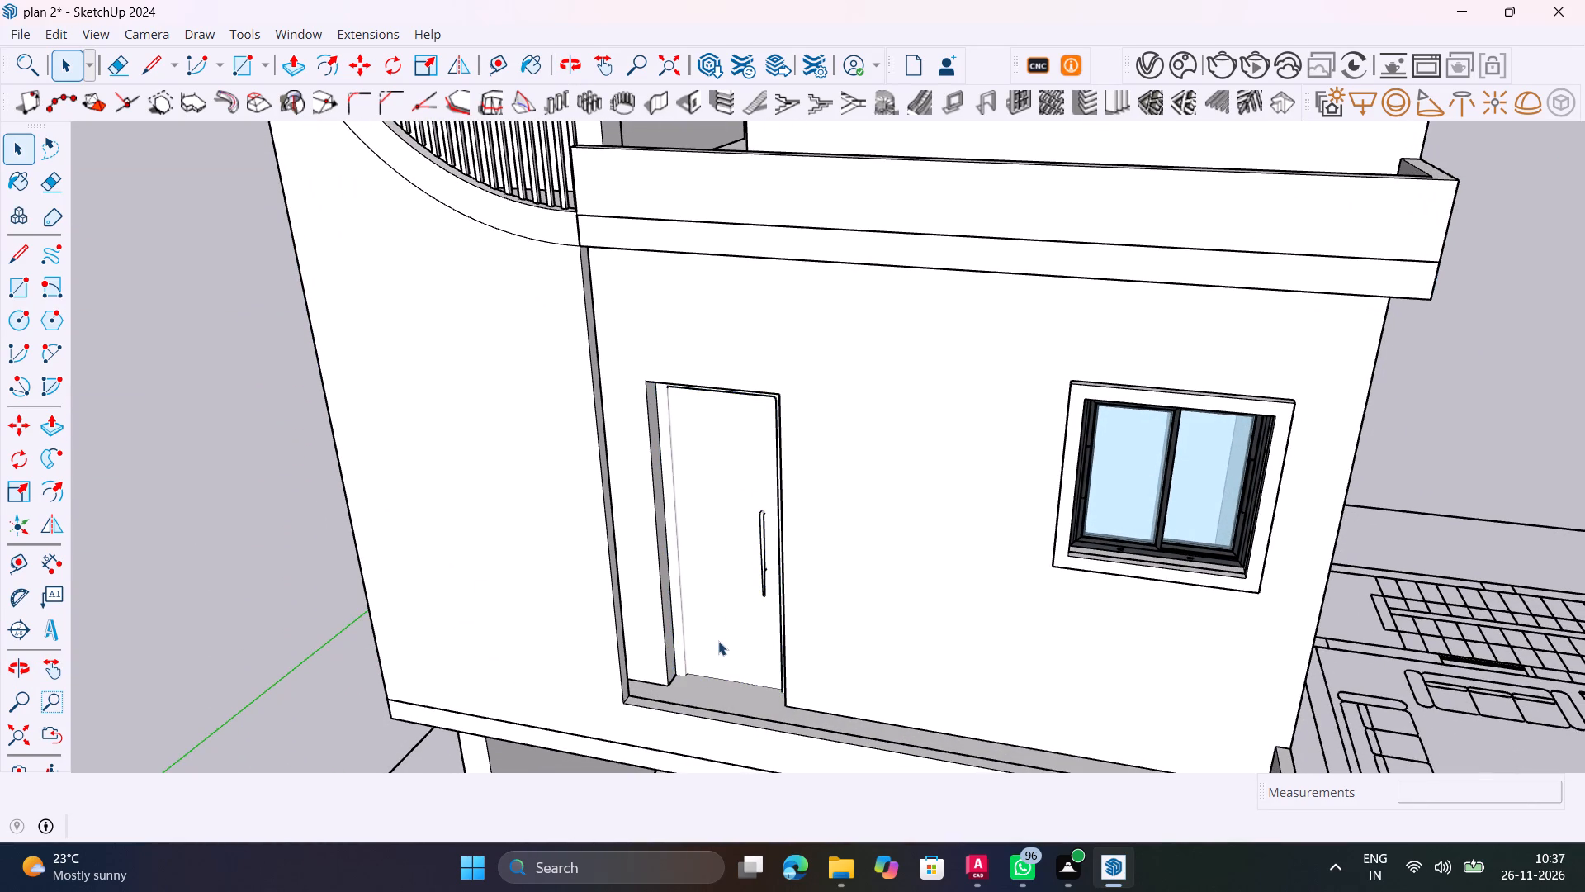
Save the model.
key(ctrl+s)
Examine the front facade with the fitted door, the empty upper balcony opening, windows and ledges.
scroll(718, 560, down, 9)
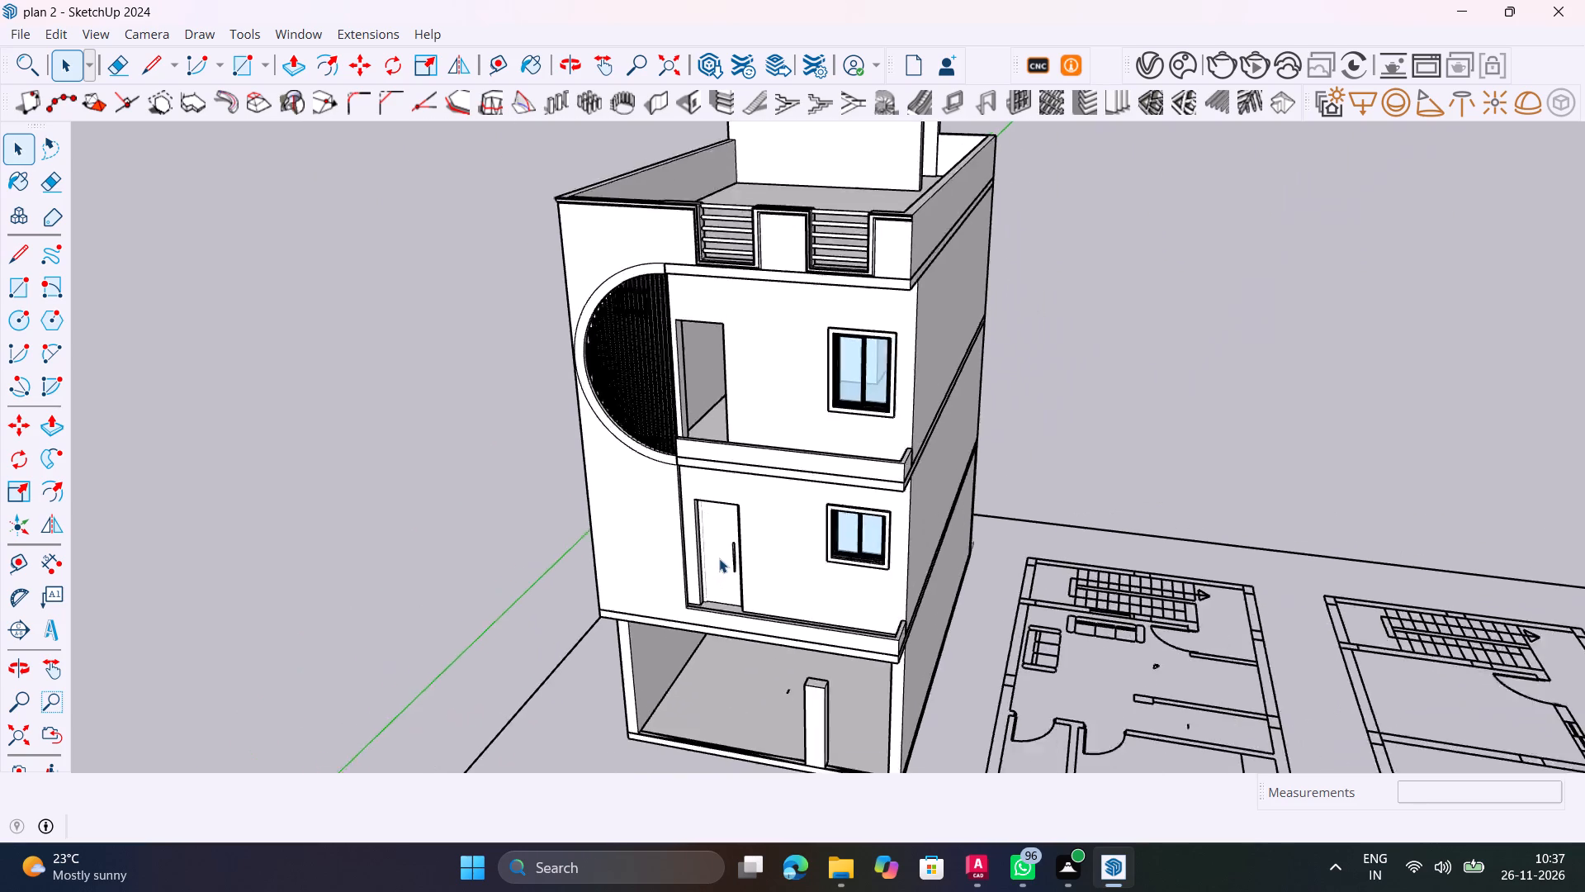
scroll(719, 558, down, 5)
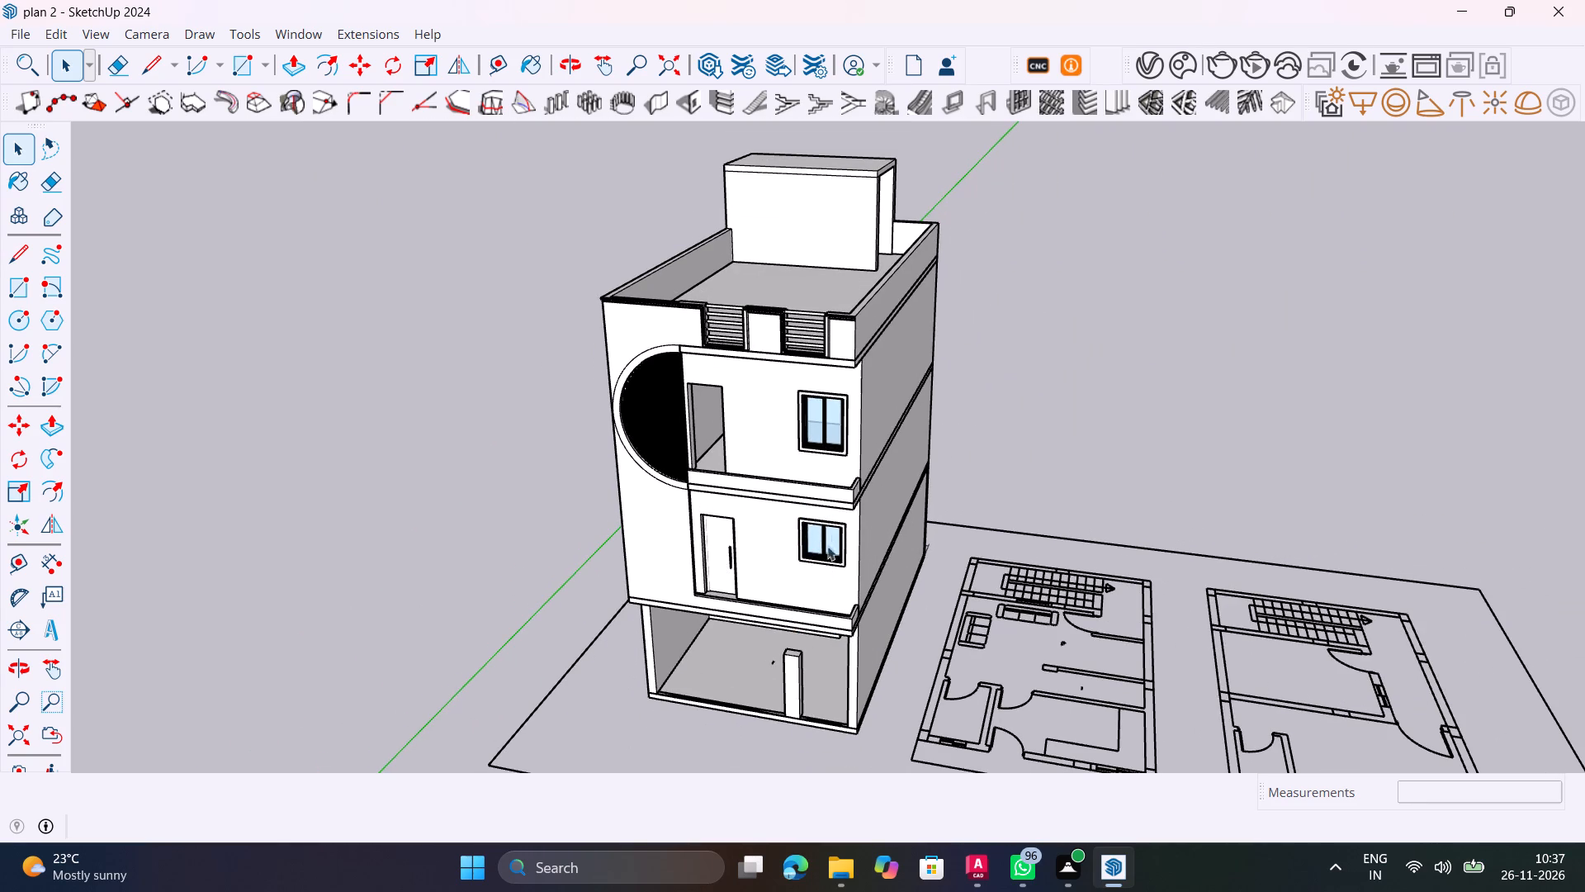
scroll(833, 496, up, 5)
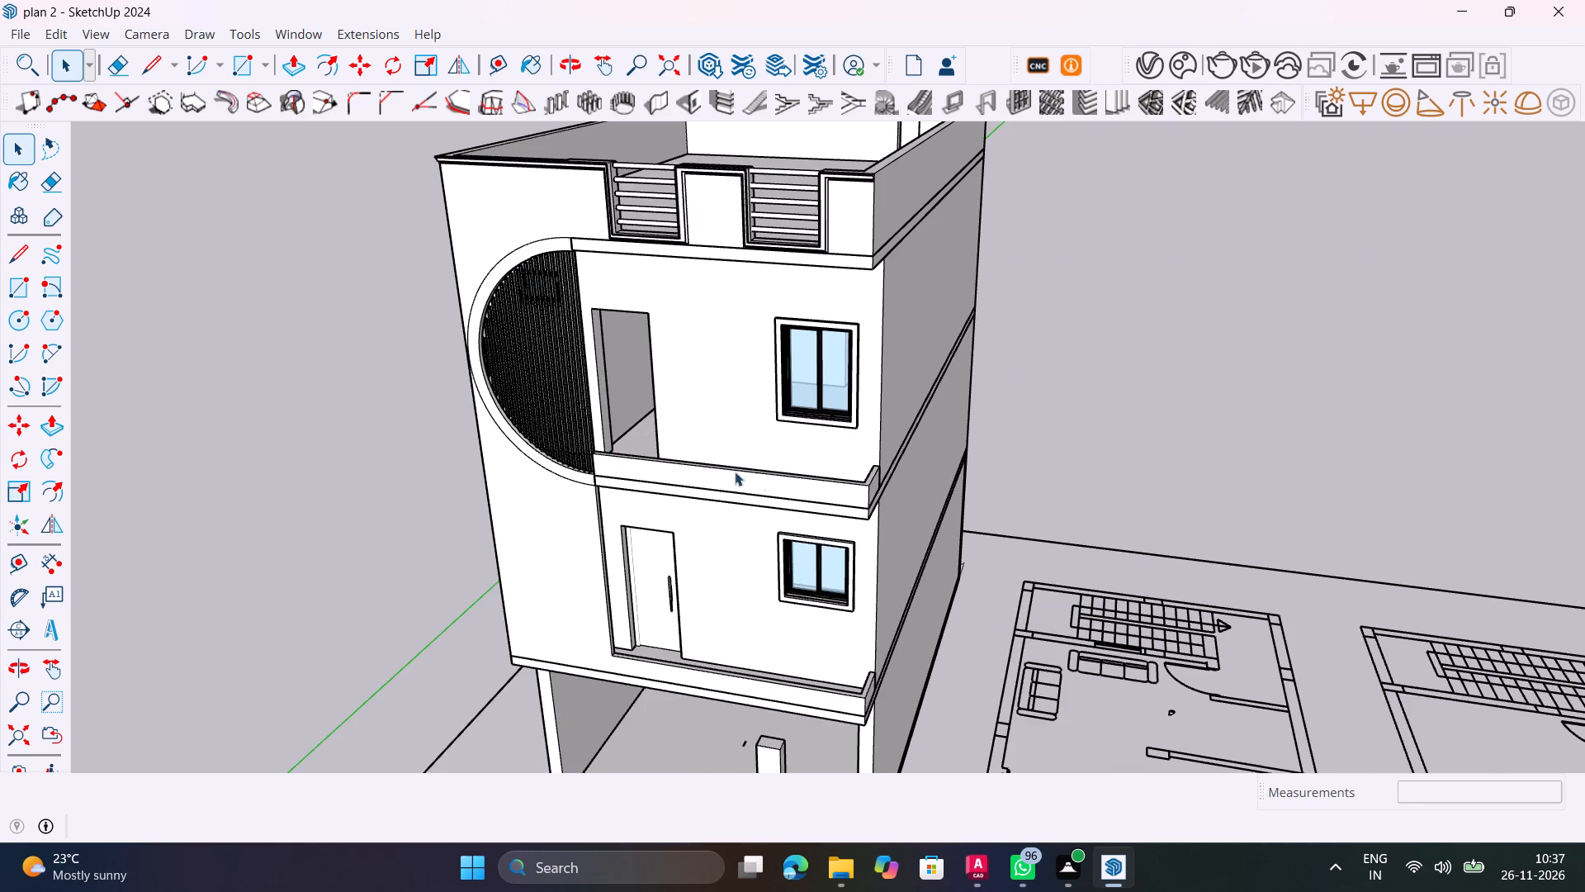
scroll(838, 458, up, 3)
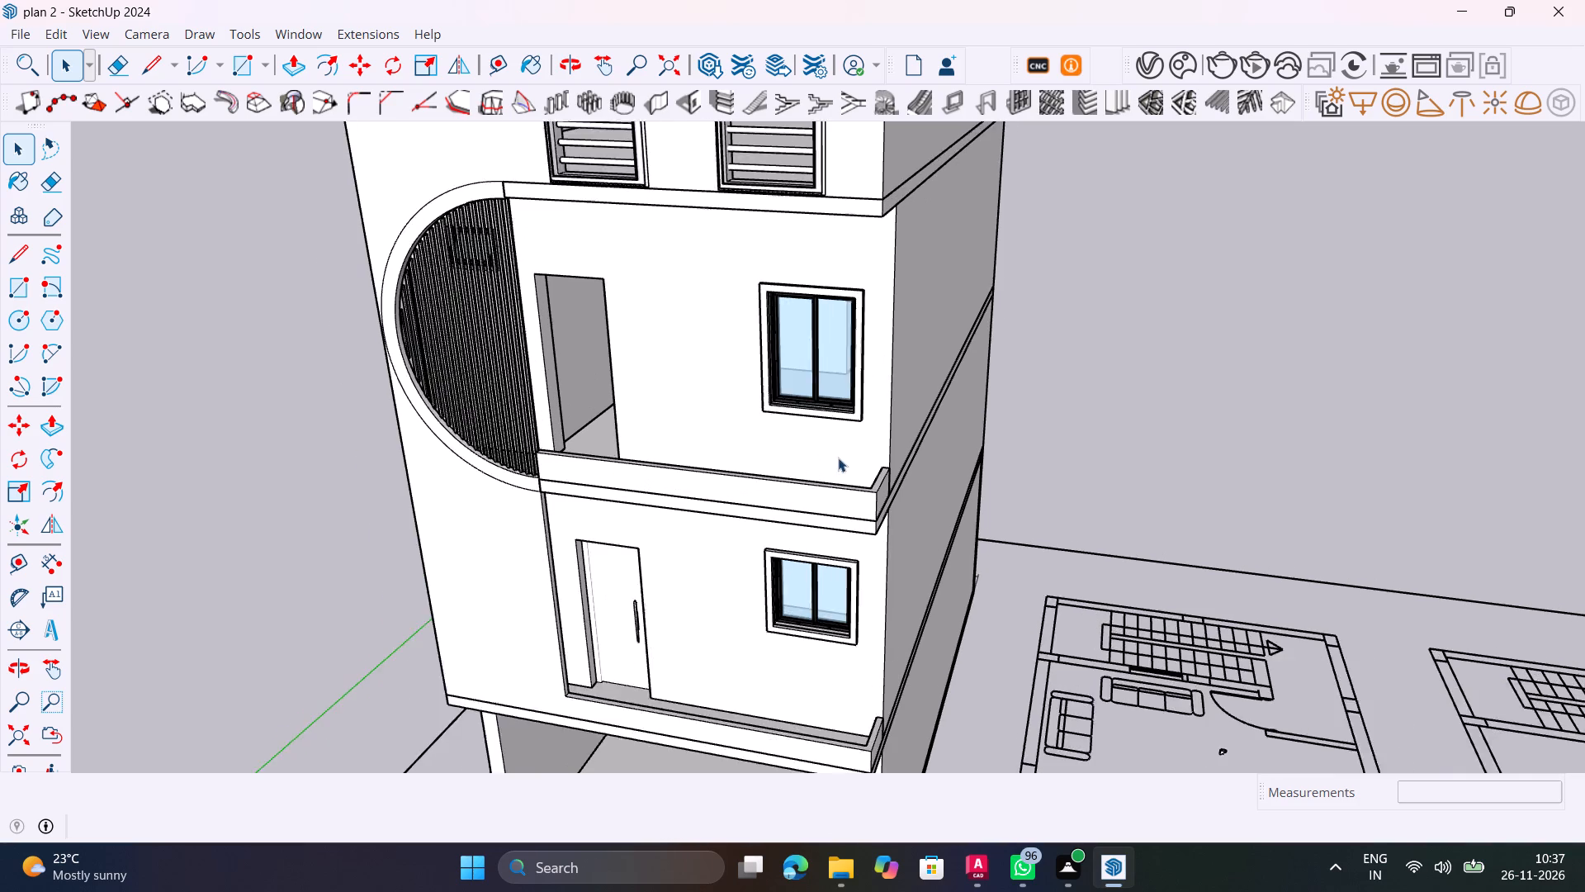
scroll(817, 519, up, 3)
middle_drag(822, 529, 874, 459)
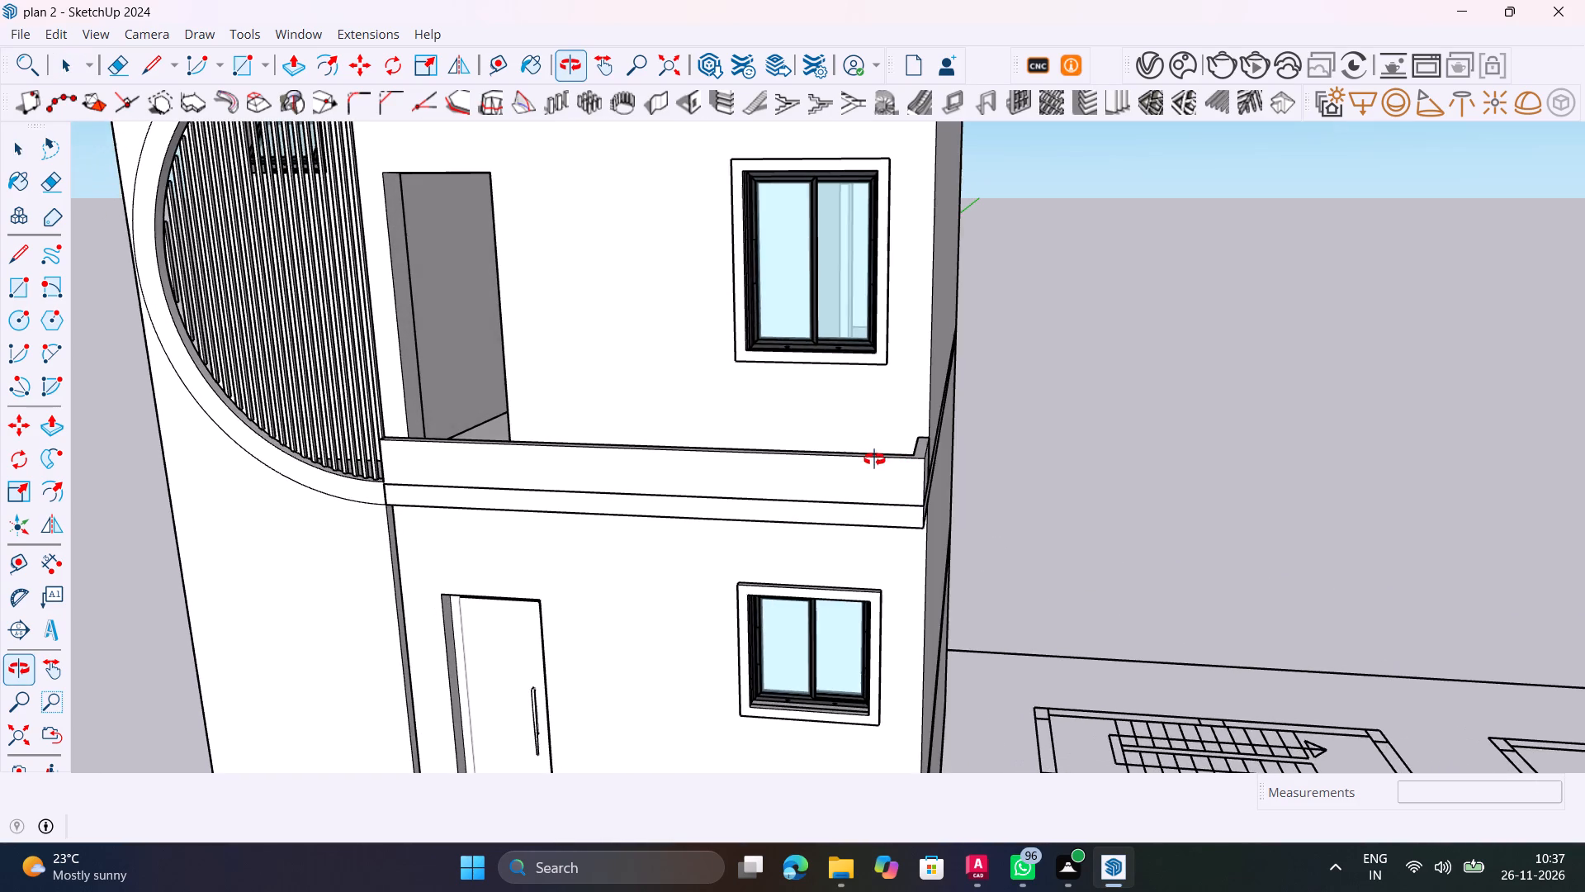
middle_drag(874, 459, 873, 459)
scroll(872, 459, down, 9)
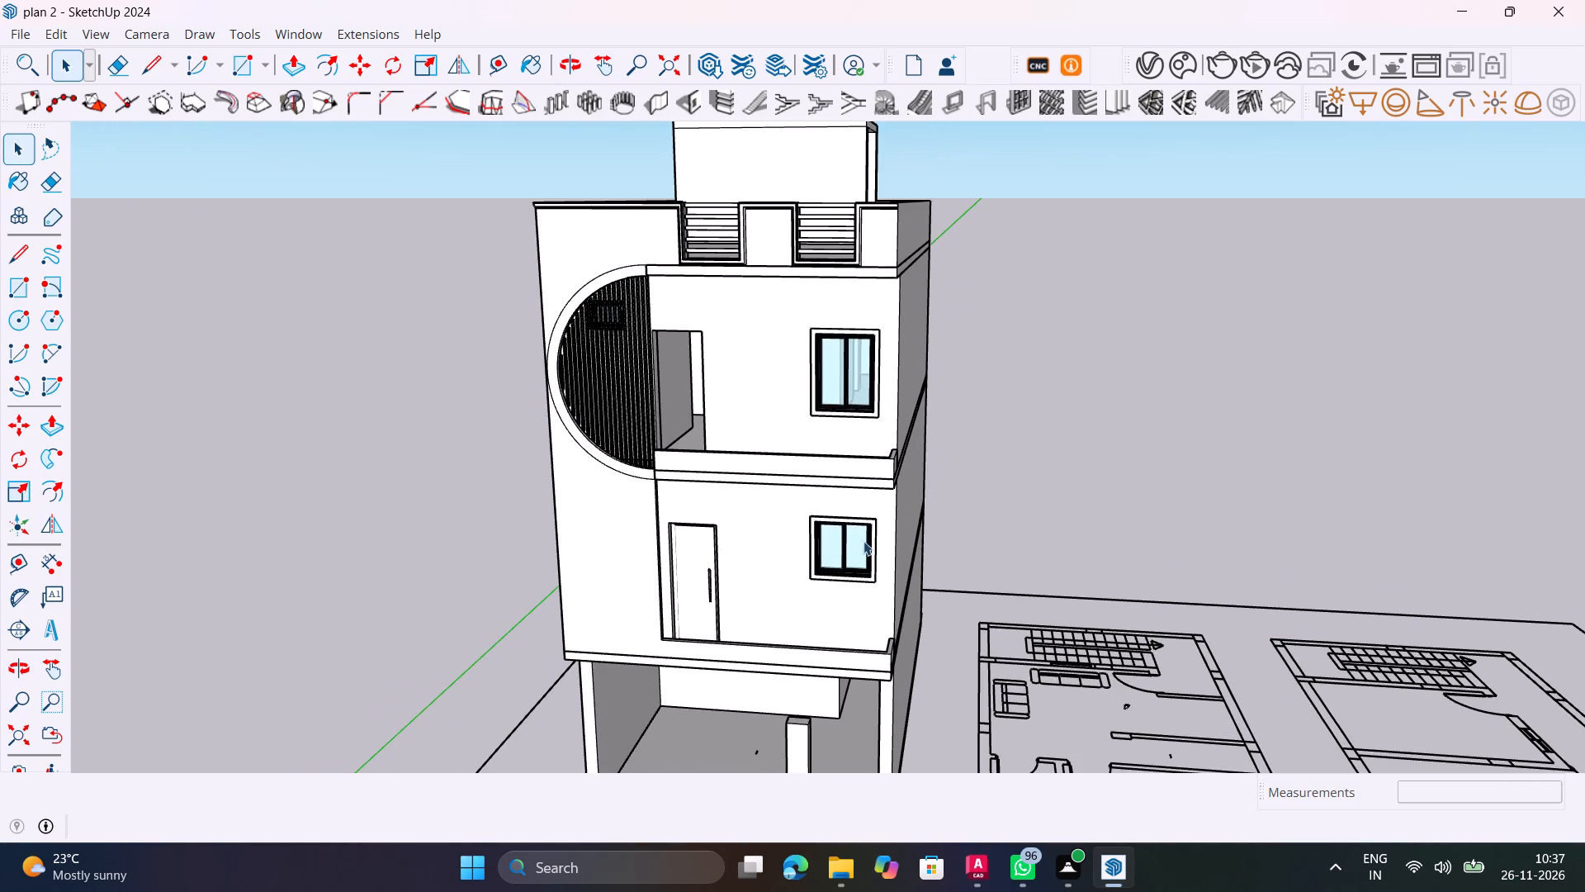
shift+middle_drag(878, 580, 940, 581)
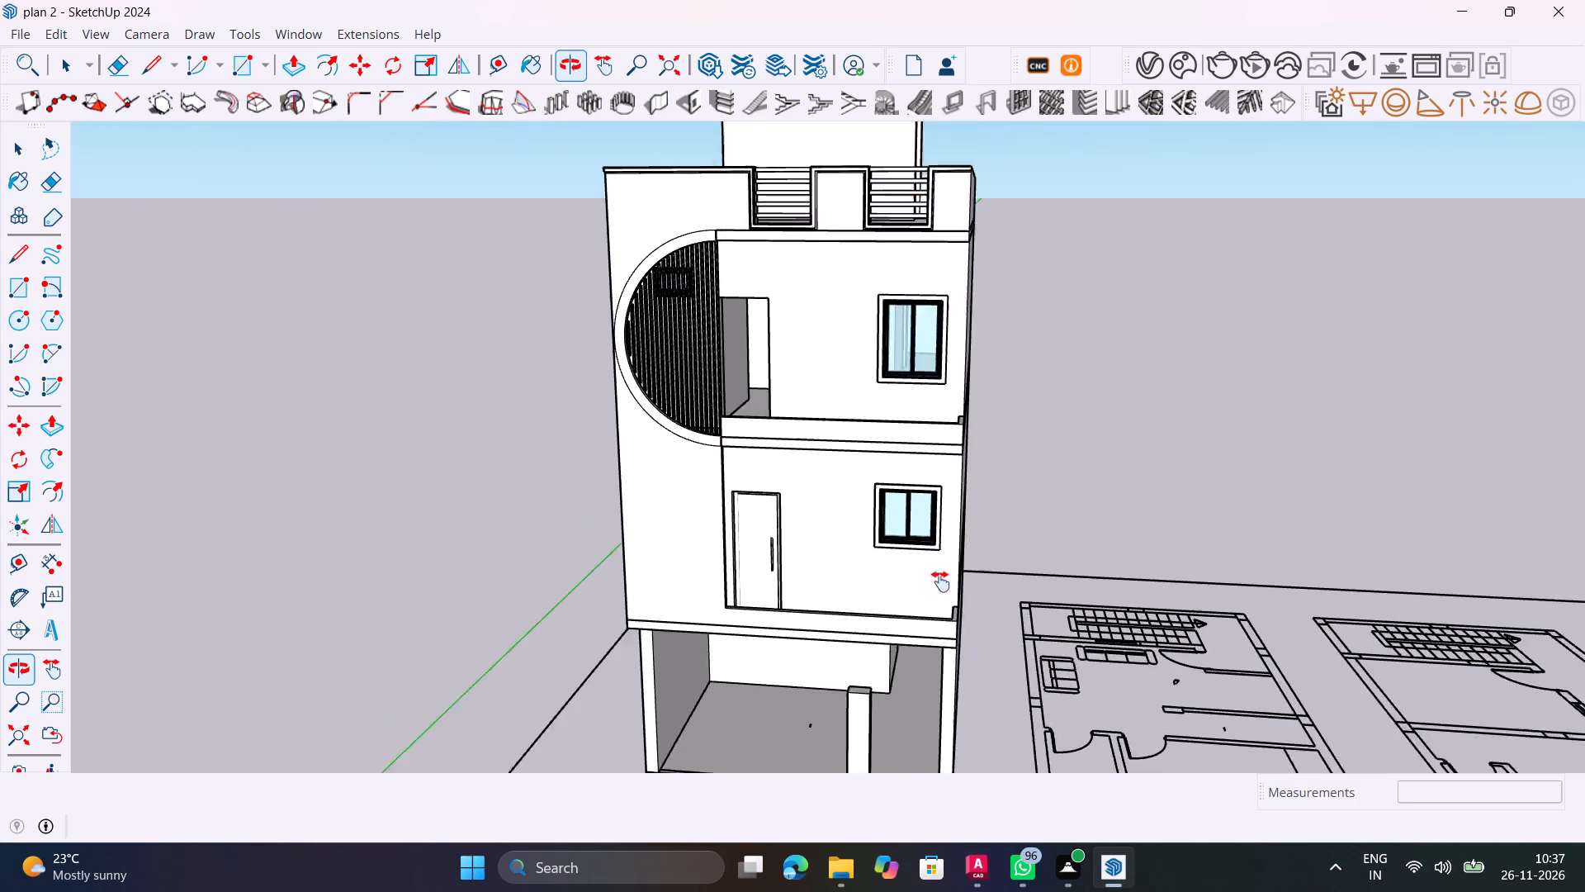
shift+middle_drag(940, 581, 930, 616)
Copy the fitted door from the lower balcony opening up 10' 6 5/16" into the upper one, placing its bottom corner at the jamb.
scroll(756, 638, up, 5)
click(757, 641)
scroll(756, 641, up, 4)
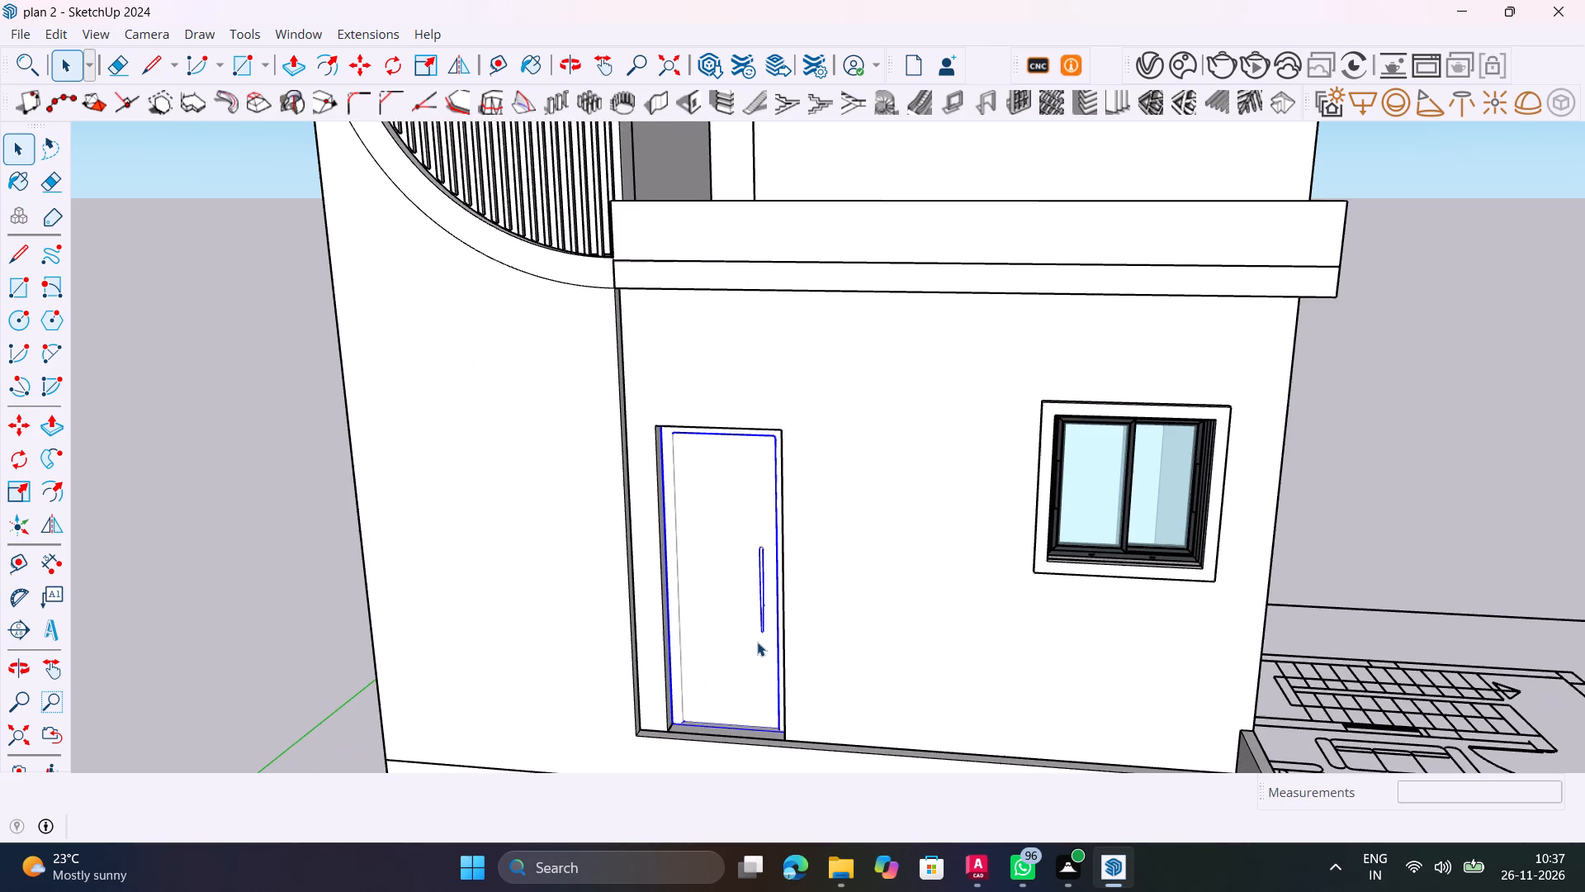
key(m)
scroll(778, 685, up, 5)
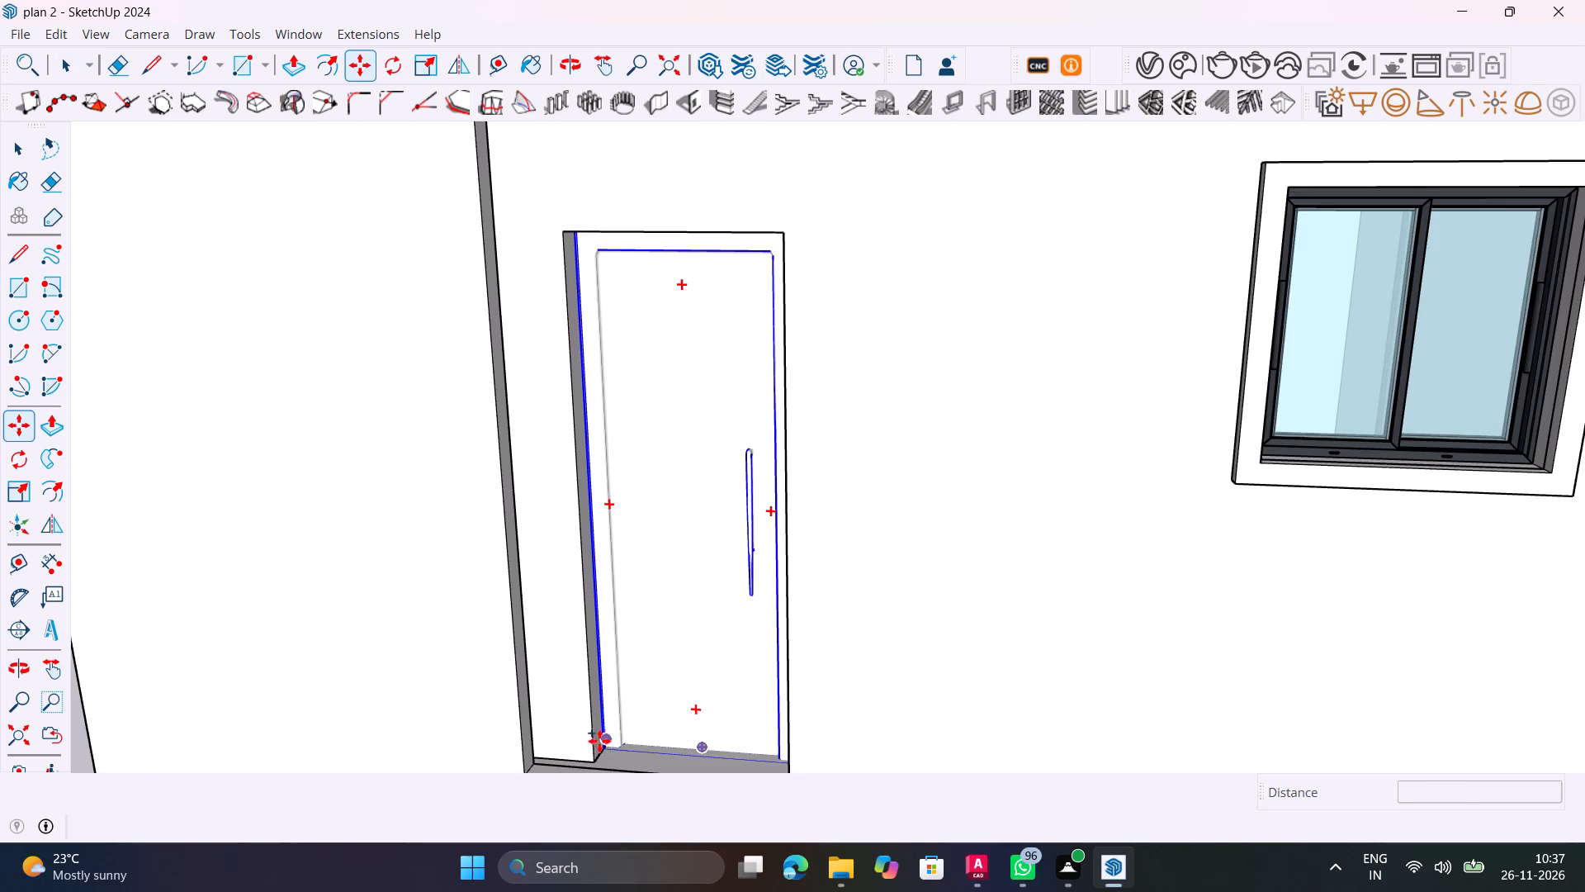
click(603, 752)
scroll(646, 573, down, 11)
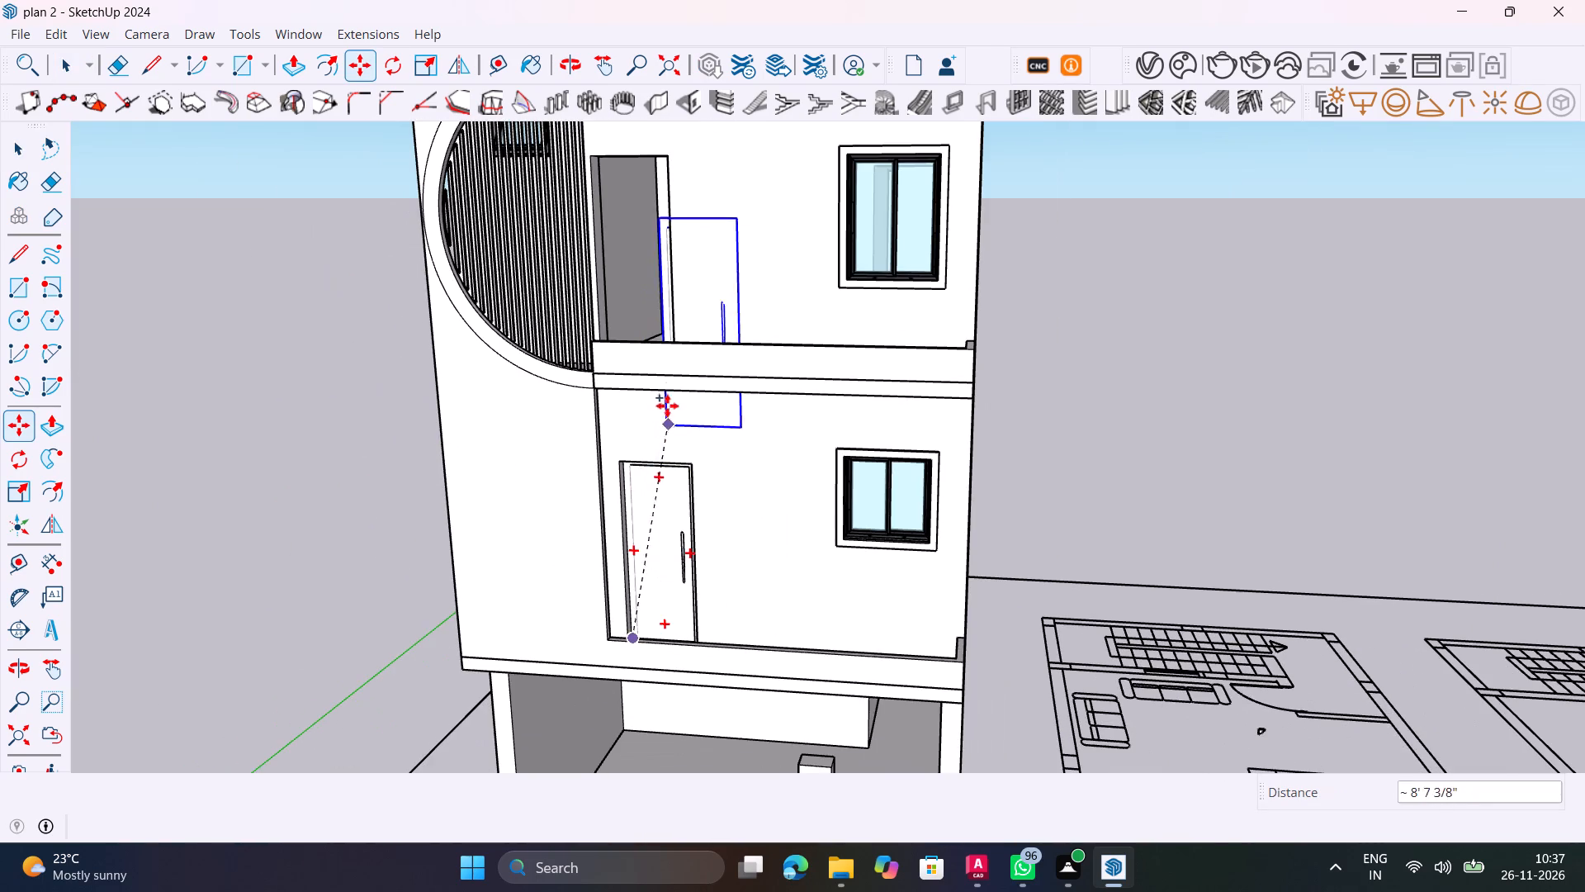
shift+middle_drag(668, 378, 638, 745)
scroll(680, 565, up, 6)
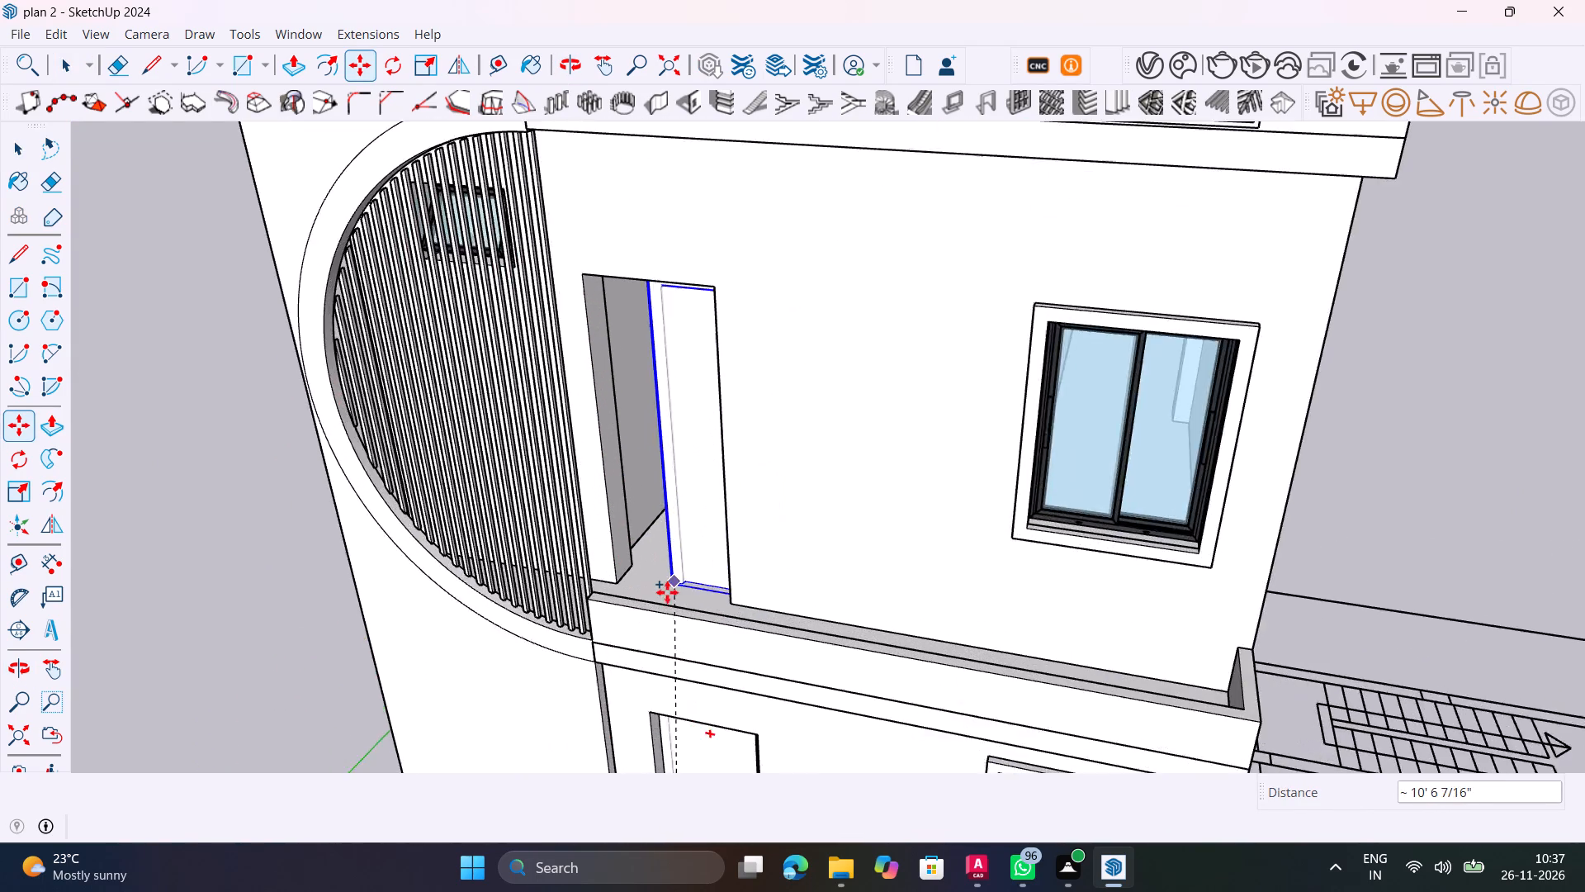
scroll(667, 592, up, 10)
click(537, 555)
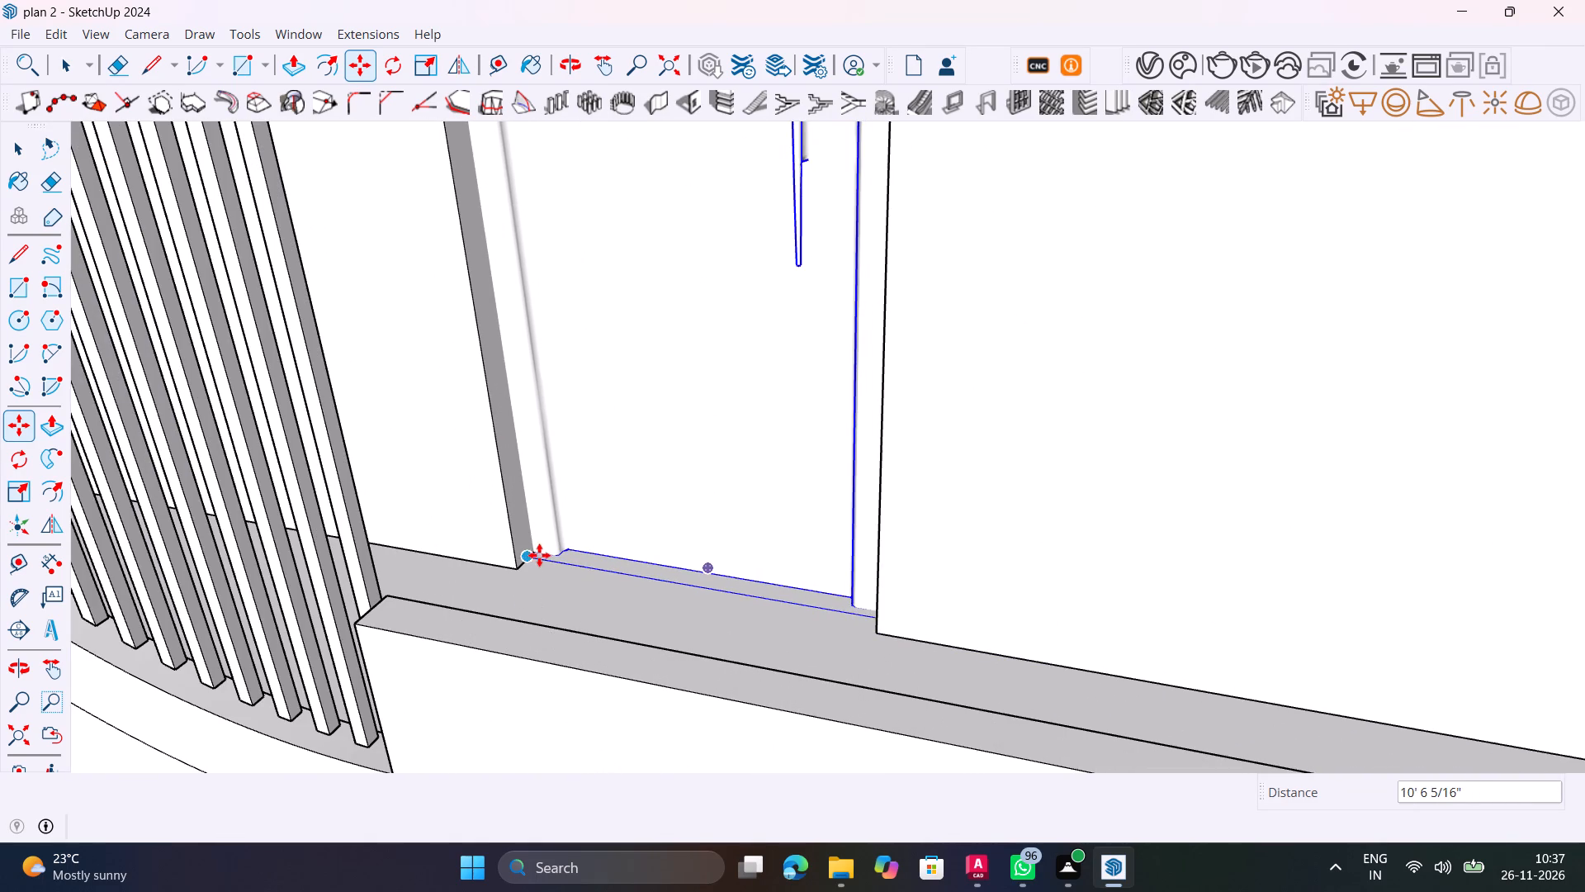
scroll(665, 572, down, 11)
key(space)
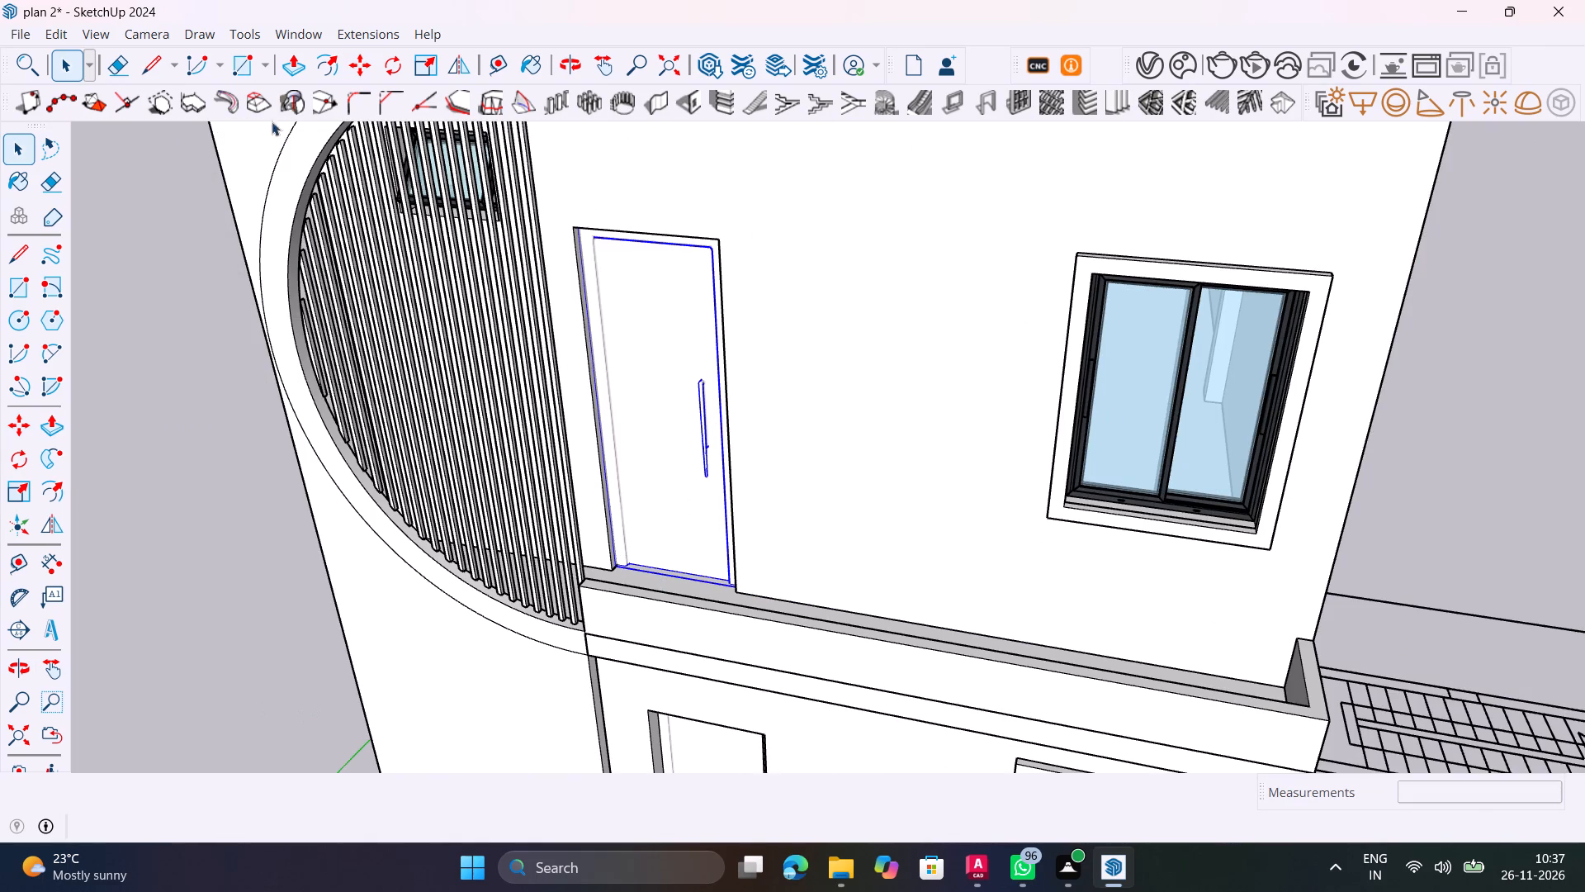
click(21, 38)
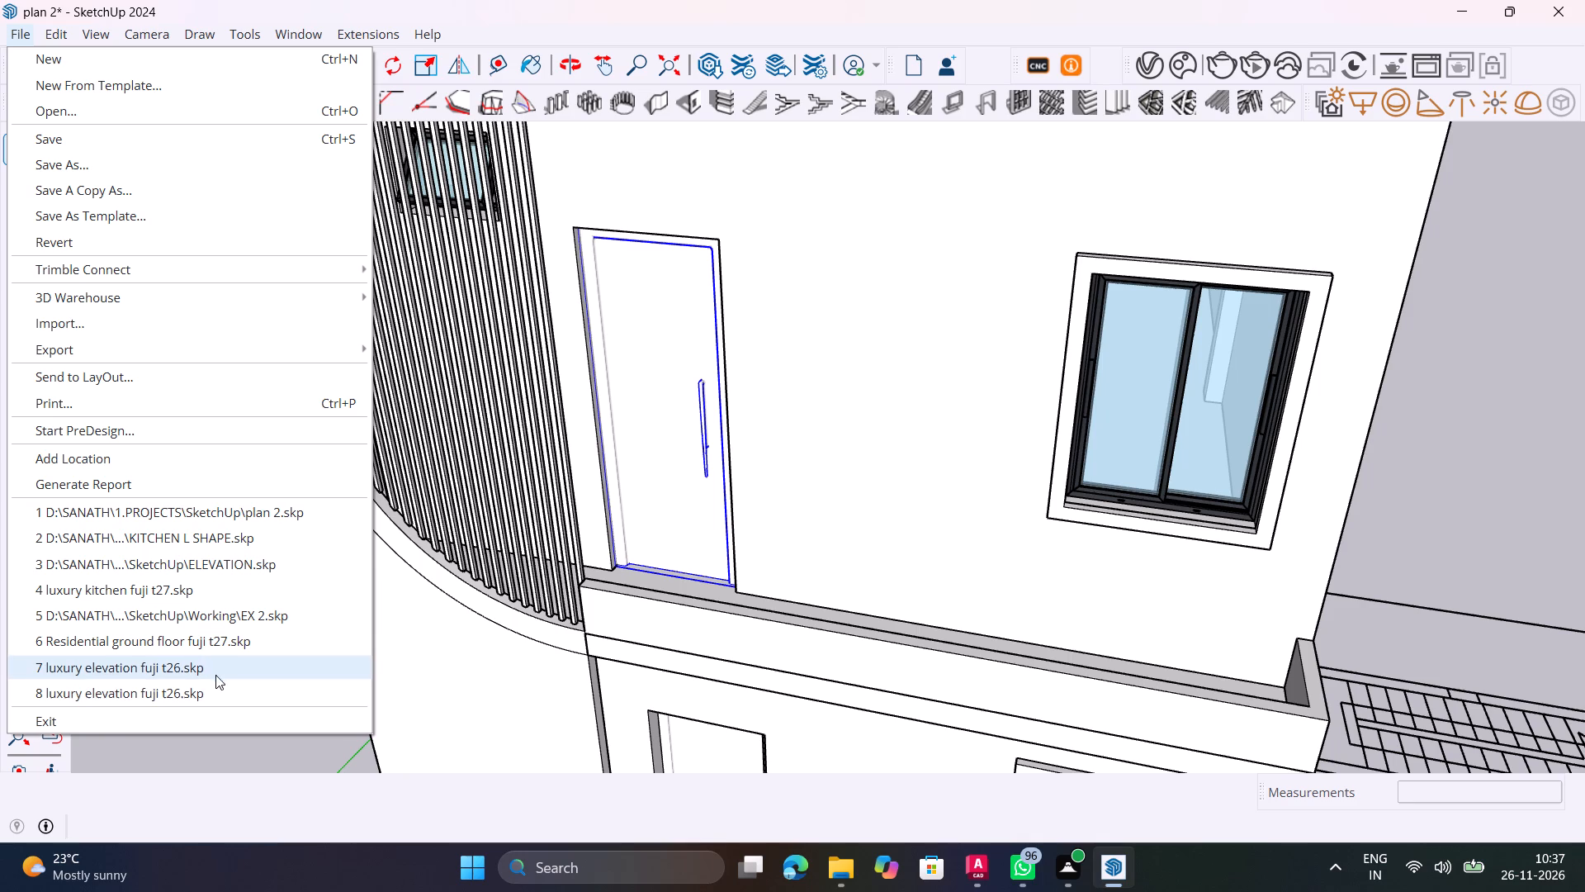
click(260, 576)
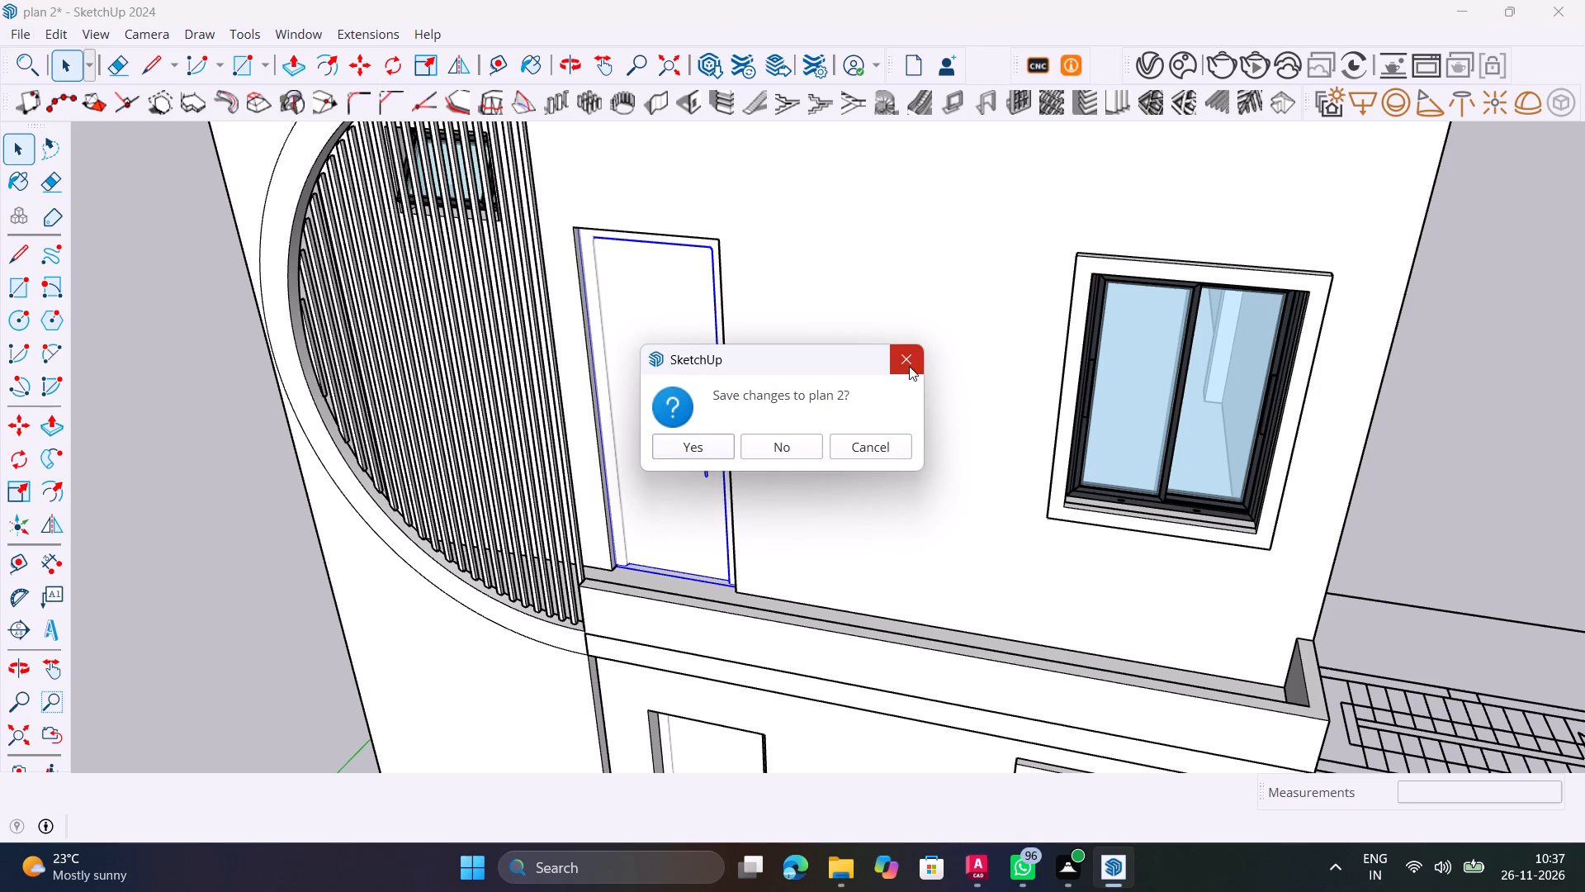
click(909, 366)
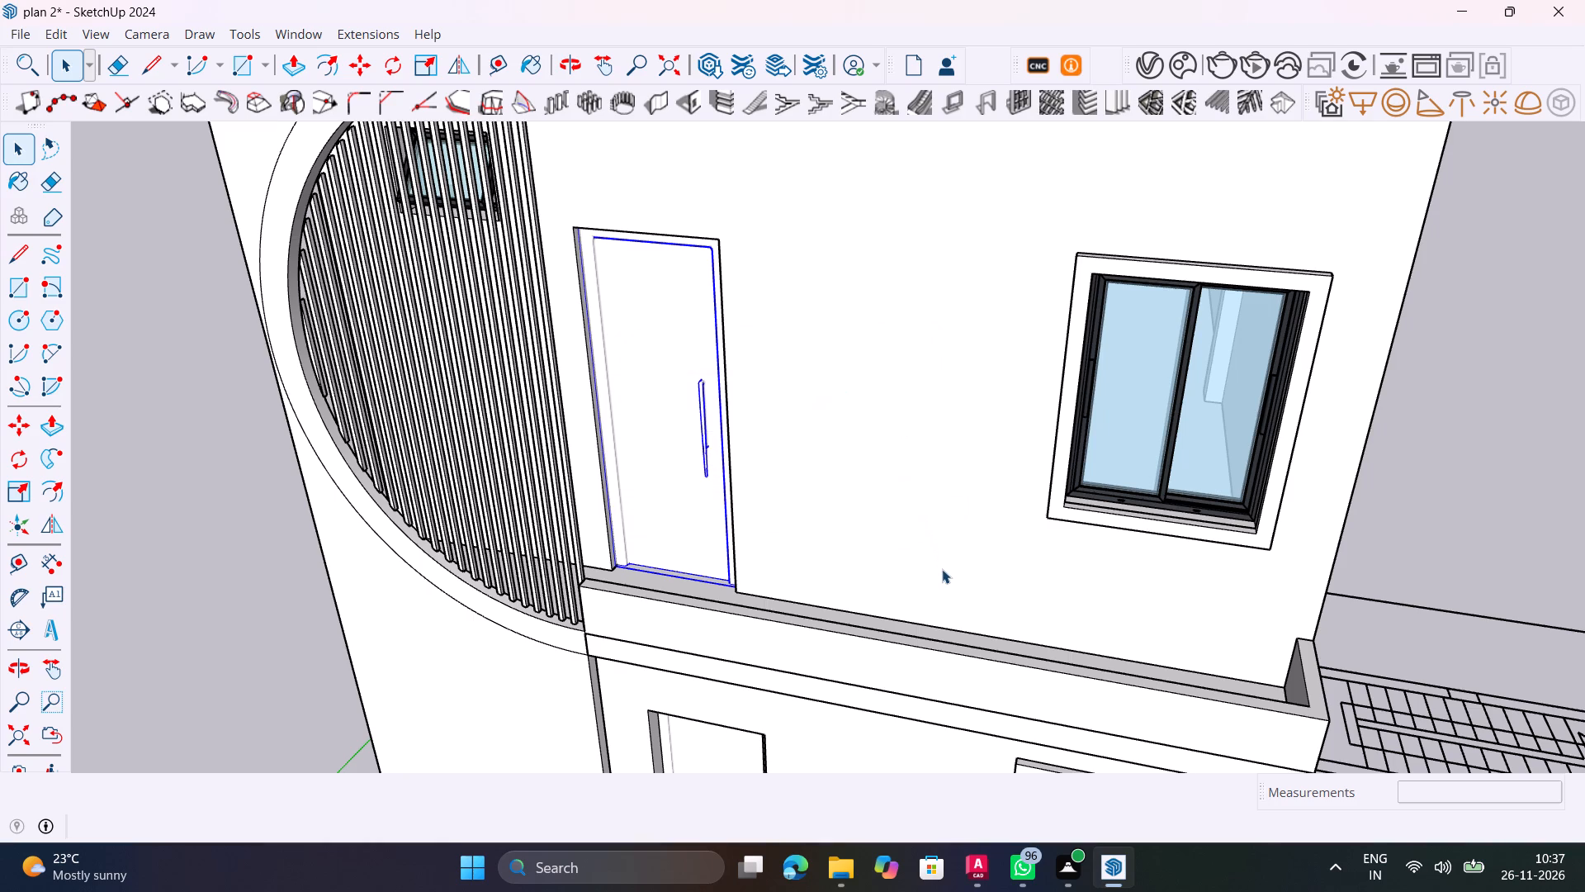
Save the model.
key(ctrl+s)
key(space)
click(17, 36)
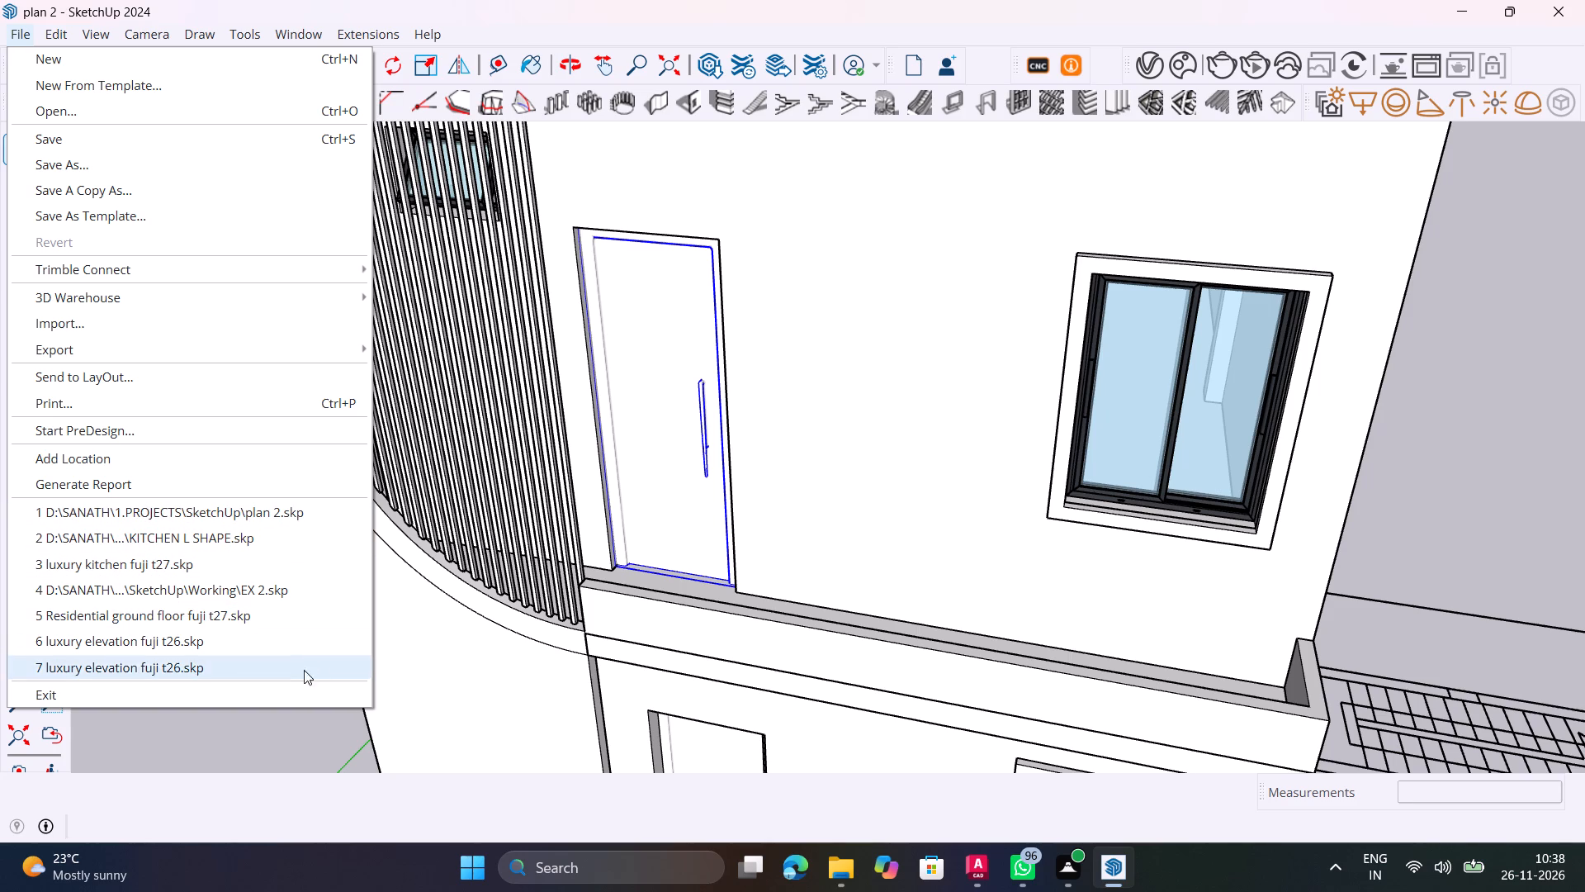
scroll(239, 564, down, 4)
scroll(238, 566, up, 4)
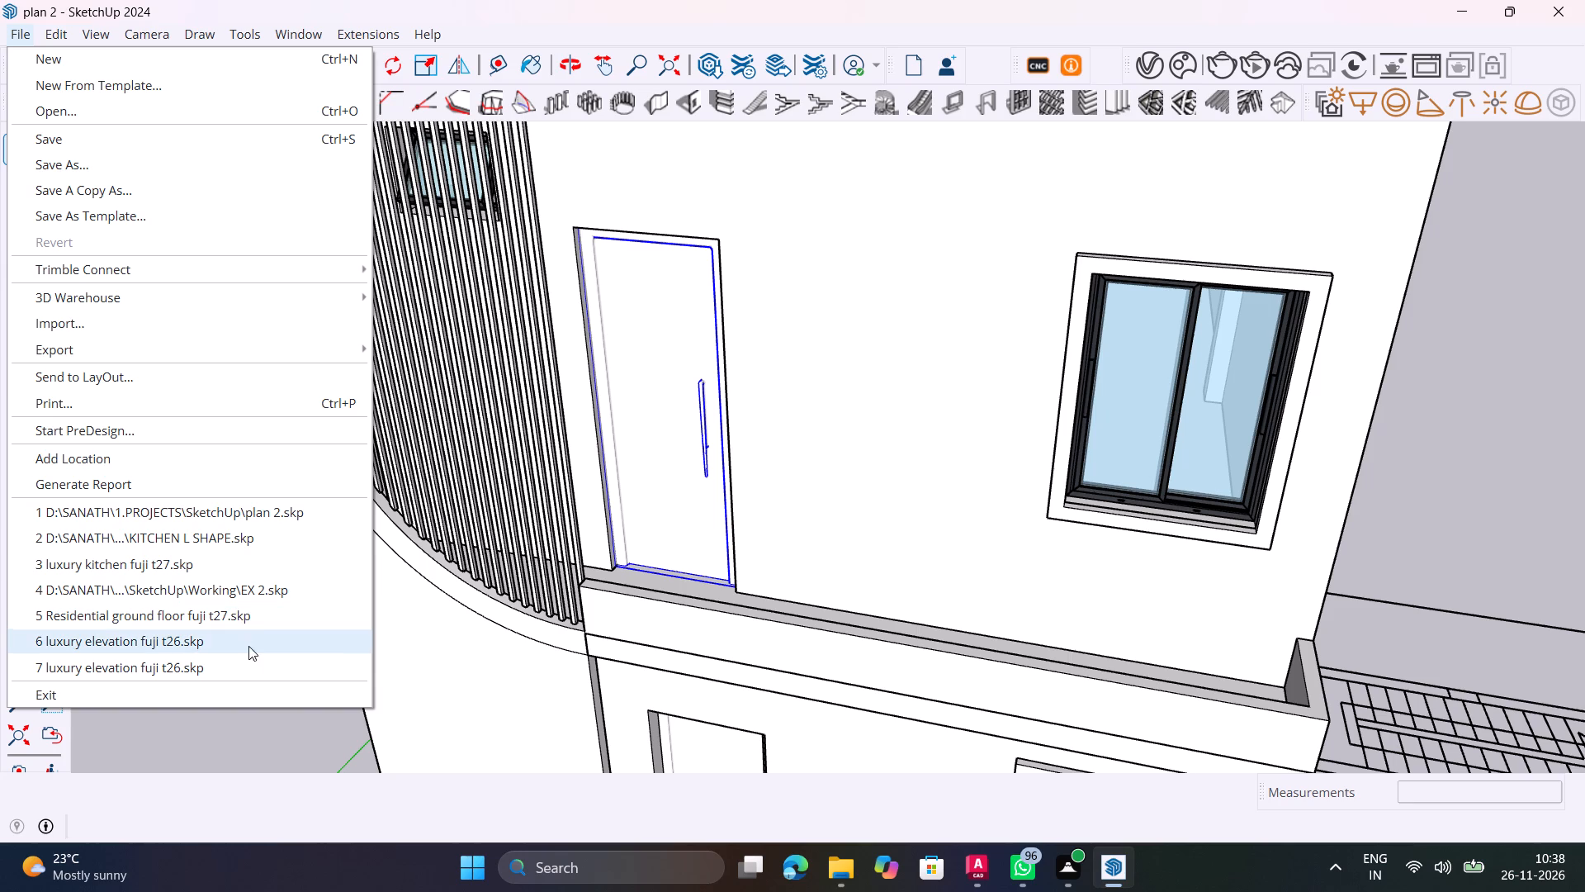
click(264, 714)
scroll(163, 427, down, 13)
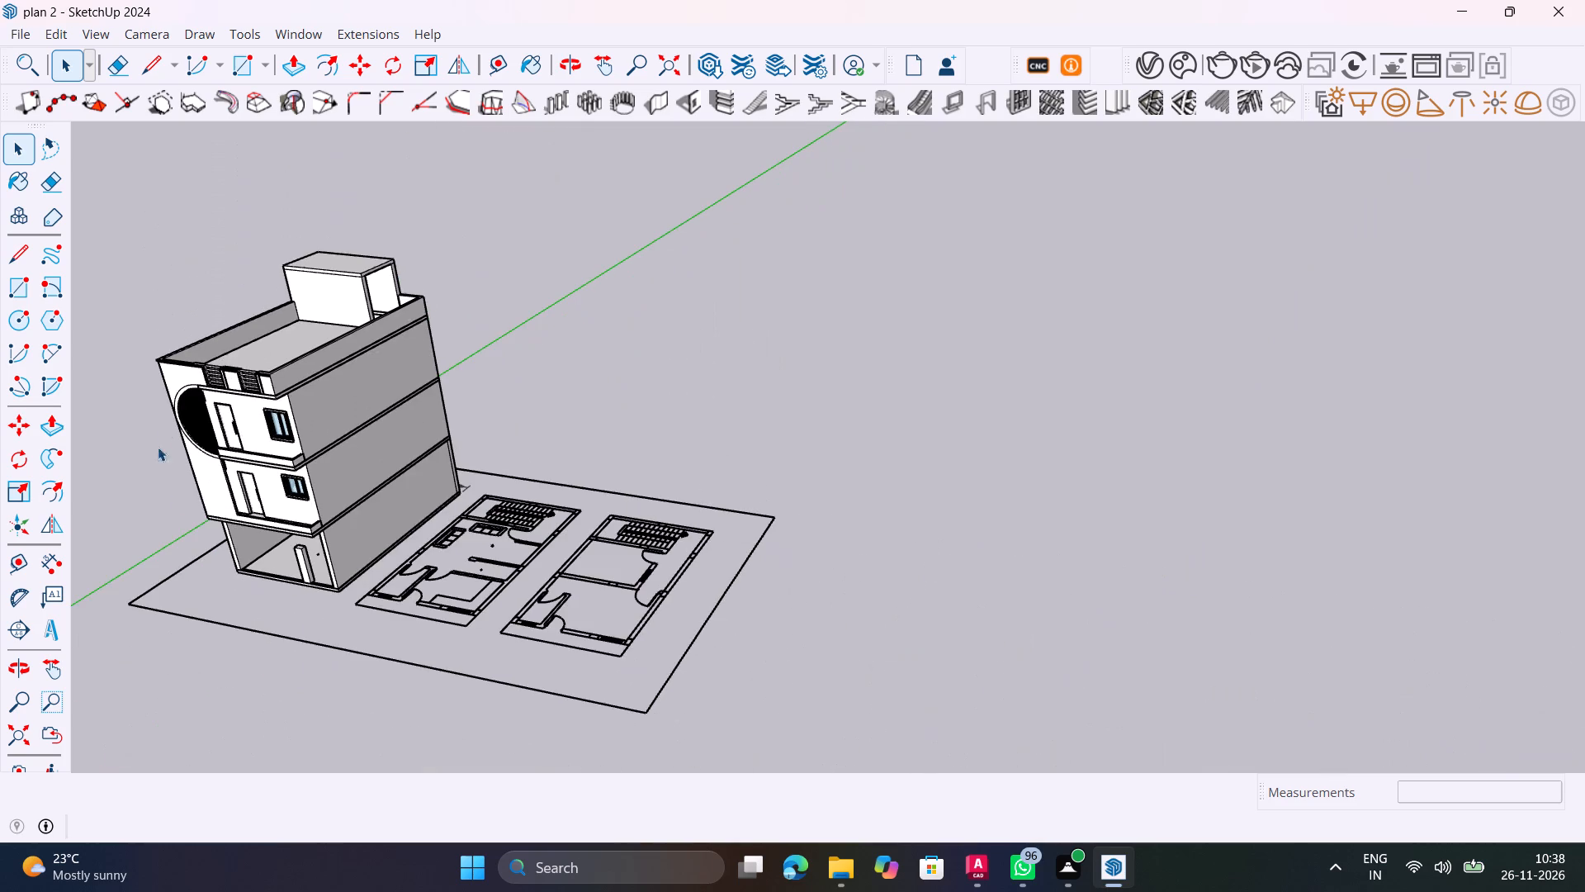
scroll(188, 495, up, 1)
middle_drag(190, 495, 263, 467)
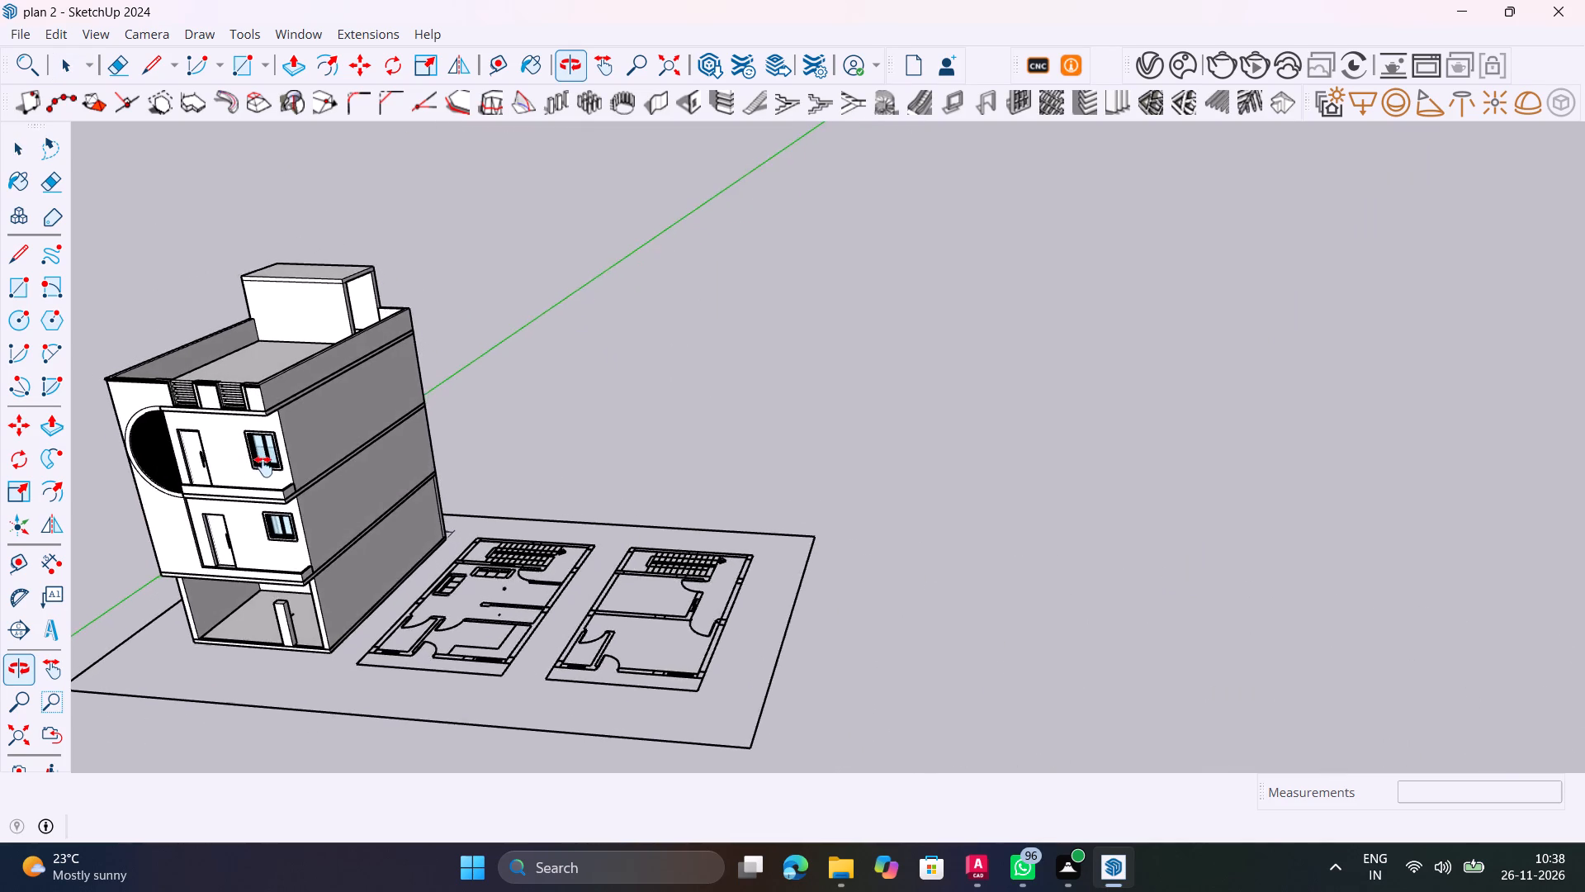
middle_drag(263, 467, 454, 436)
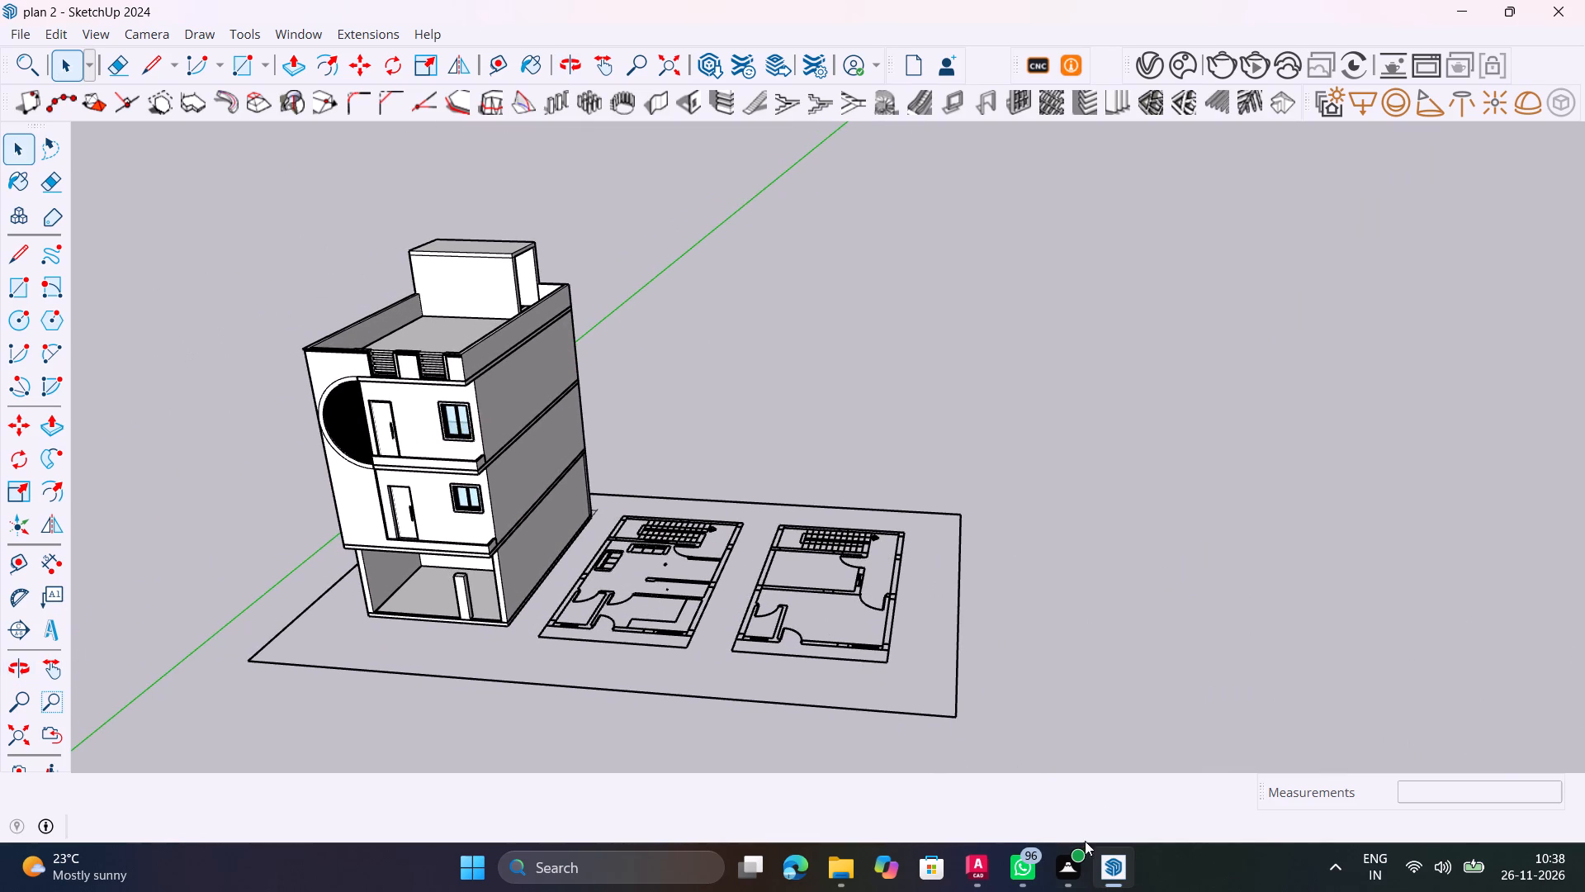
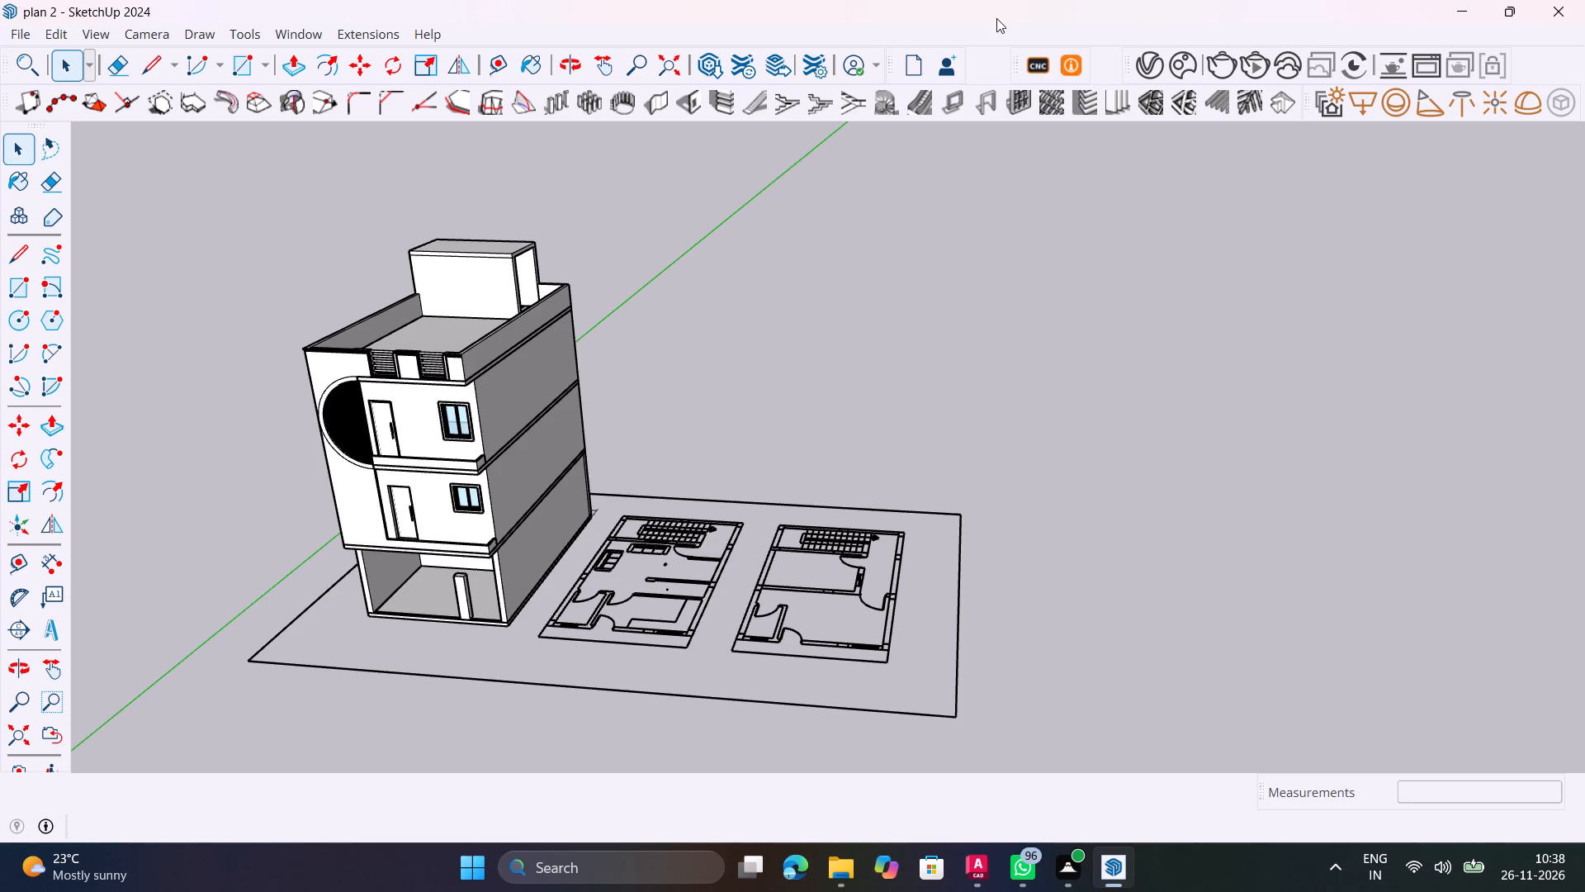
Examine the front facade and the outer ends of both balcony parapets from several angles.
middle_drag(936, 125, 841, 101)
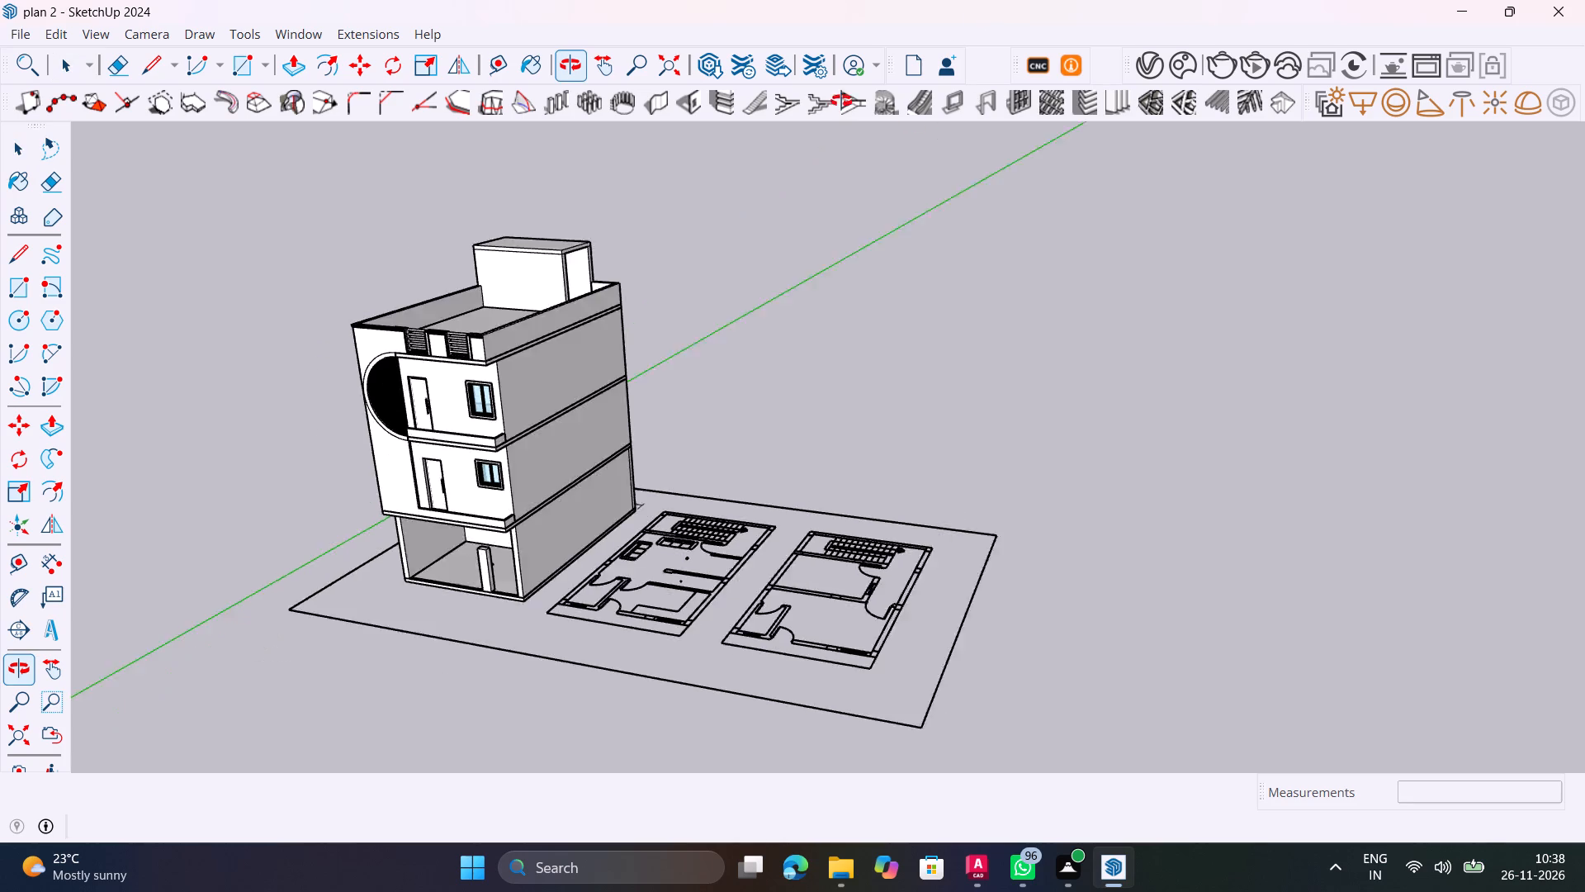
middle_drag(841, 101, 757, 147)
scroll(454, 401, up, 10)
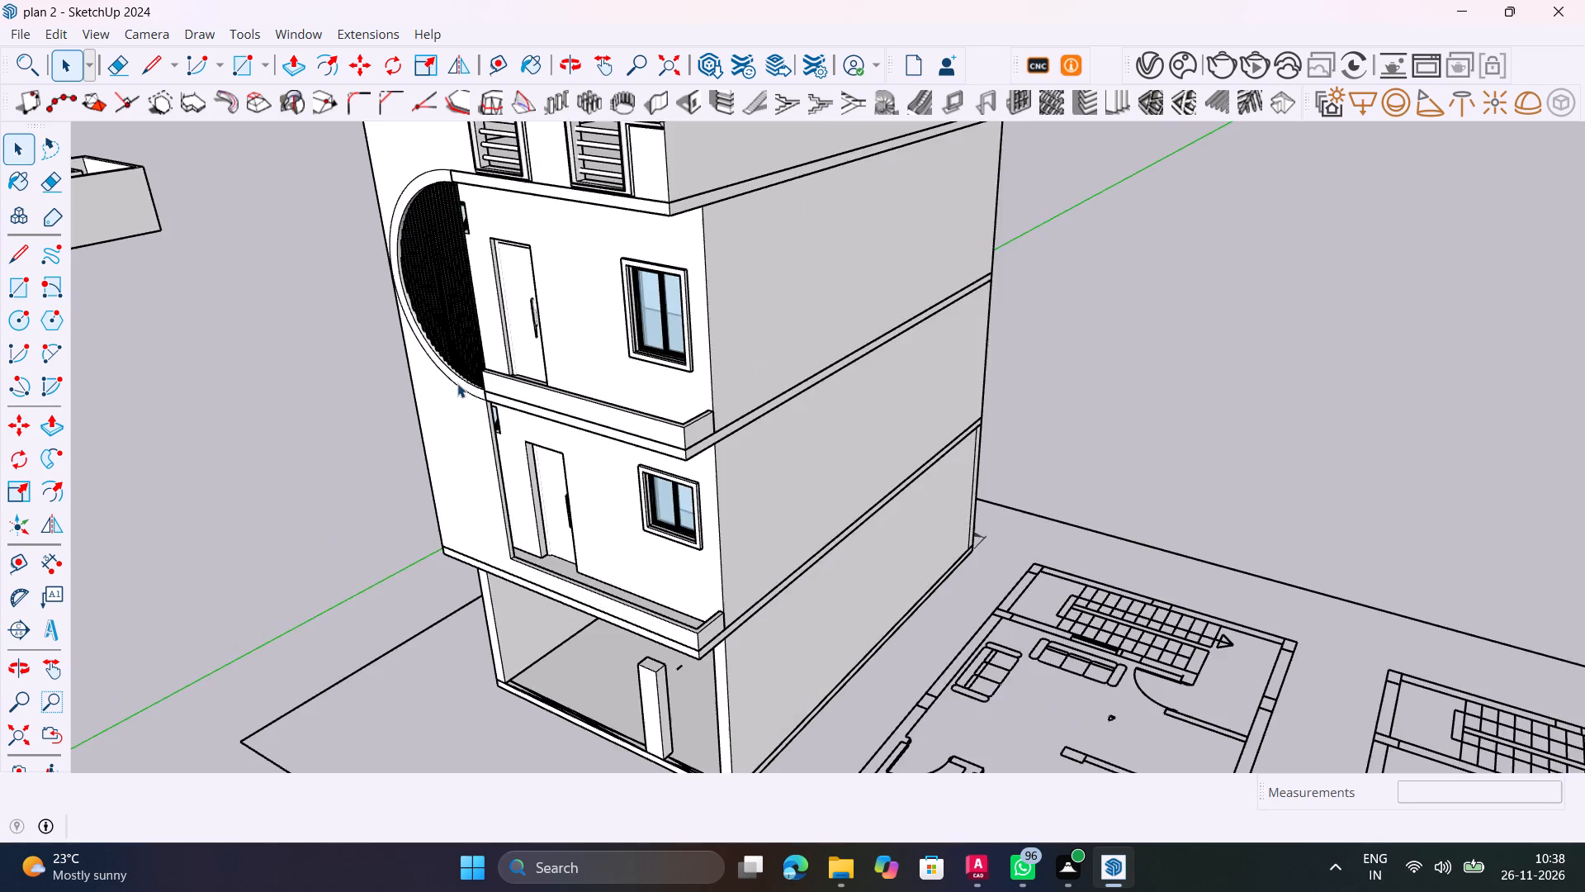
shift+middle_drag(467, 404, 792, 520)
middle_drag(1157, 604, 1202, 615)
scroll(818, 448, up, 13)
middle_drag(783, 523, 919, 504)
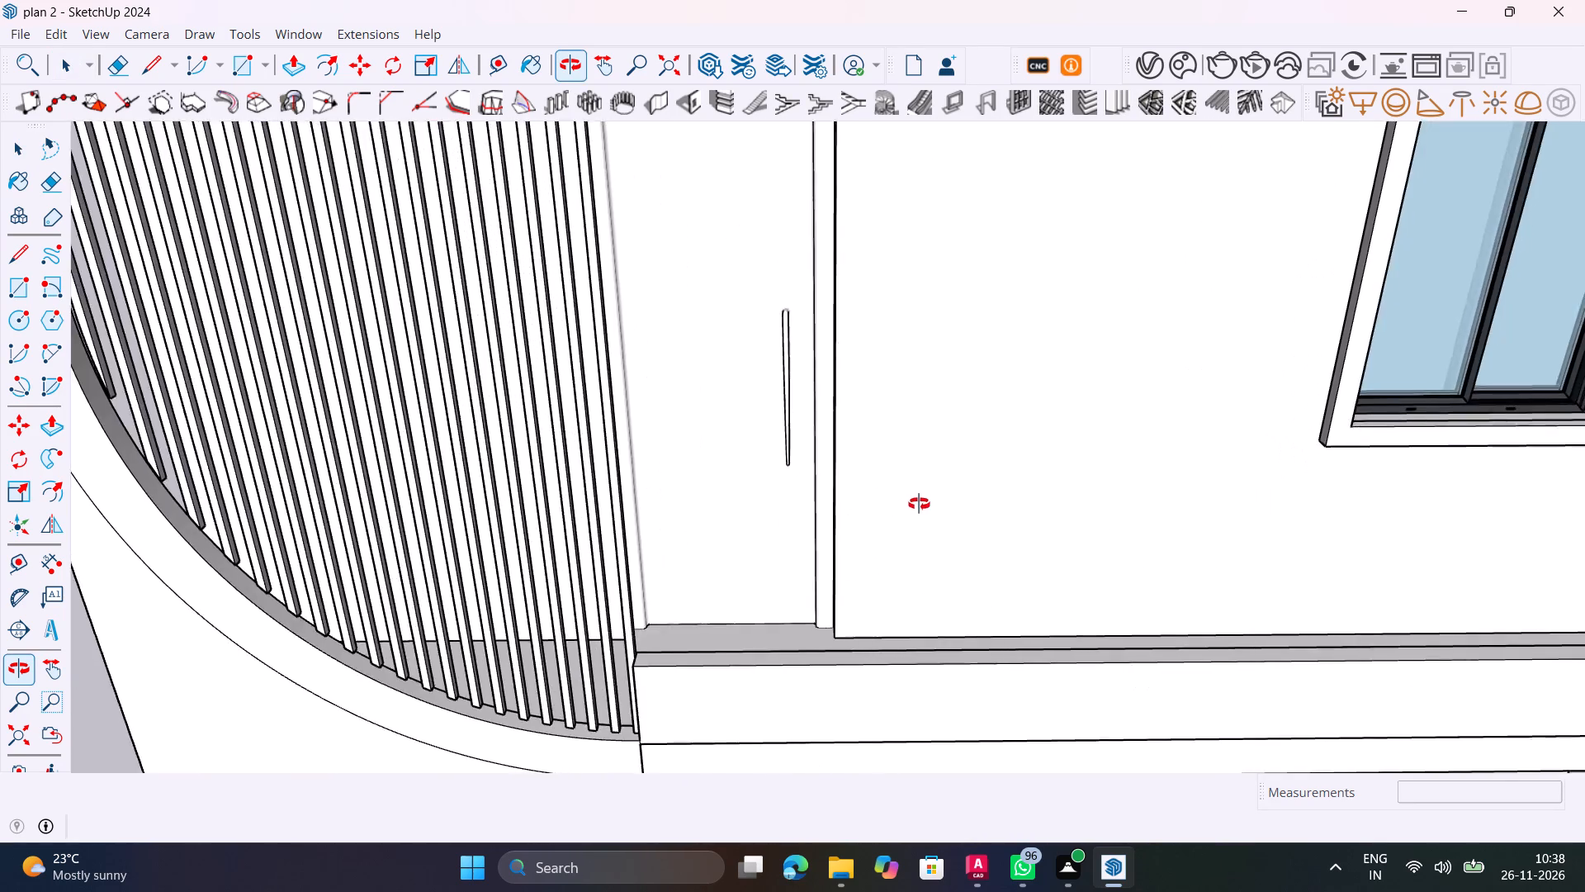
middle_drag(919, 504, 789, 429)
scroll(789, 429, up, 1)
scroll(779, 394, down, 13)
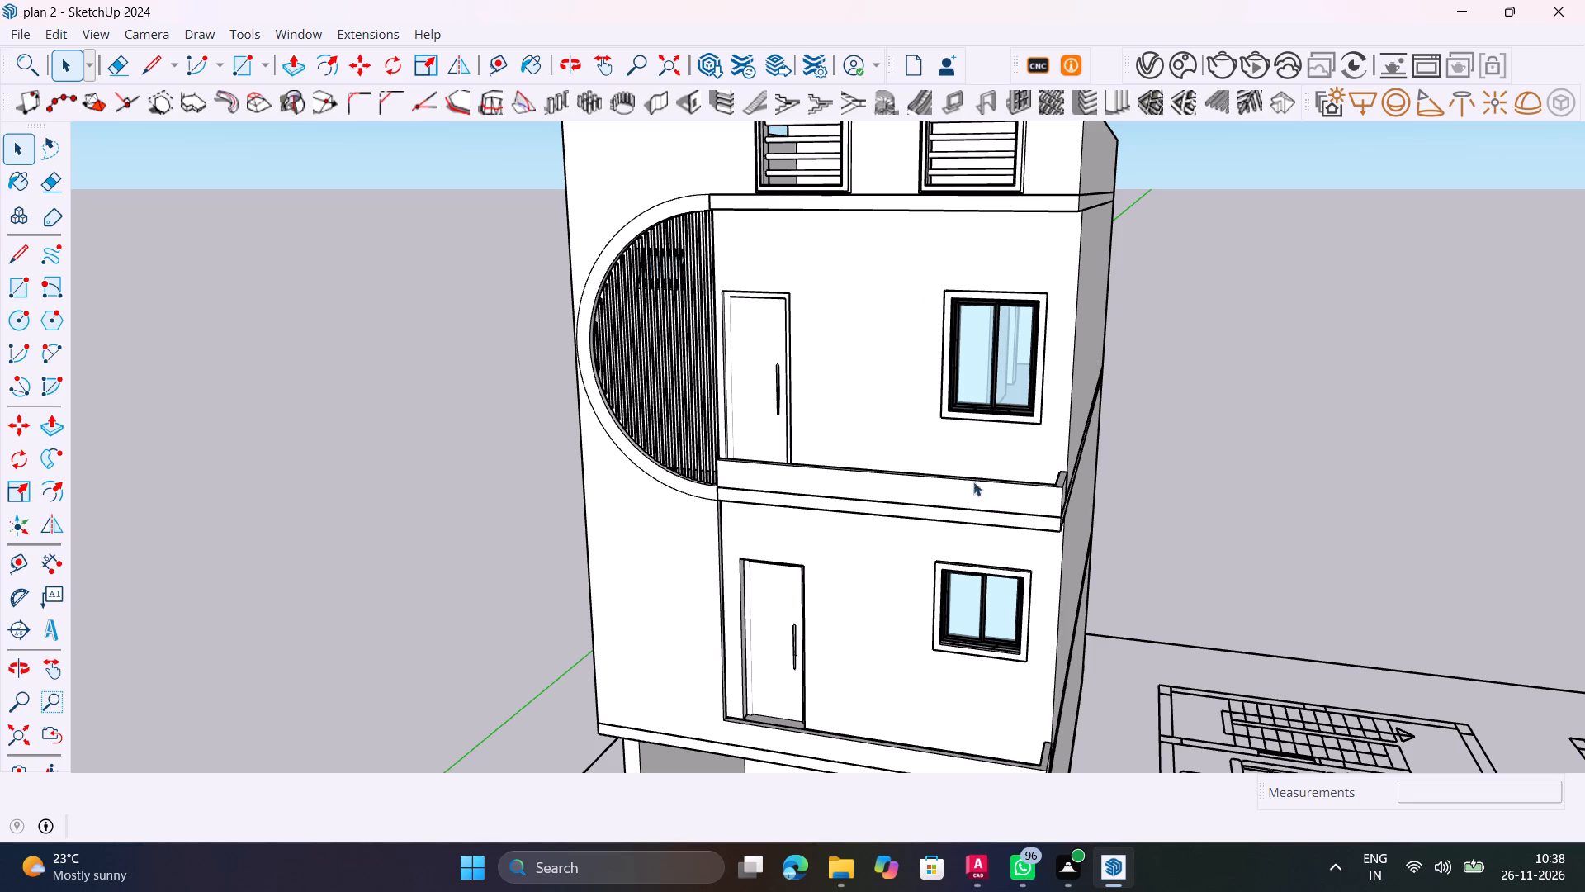
middle_drag(931, 446, 1238, 459)
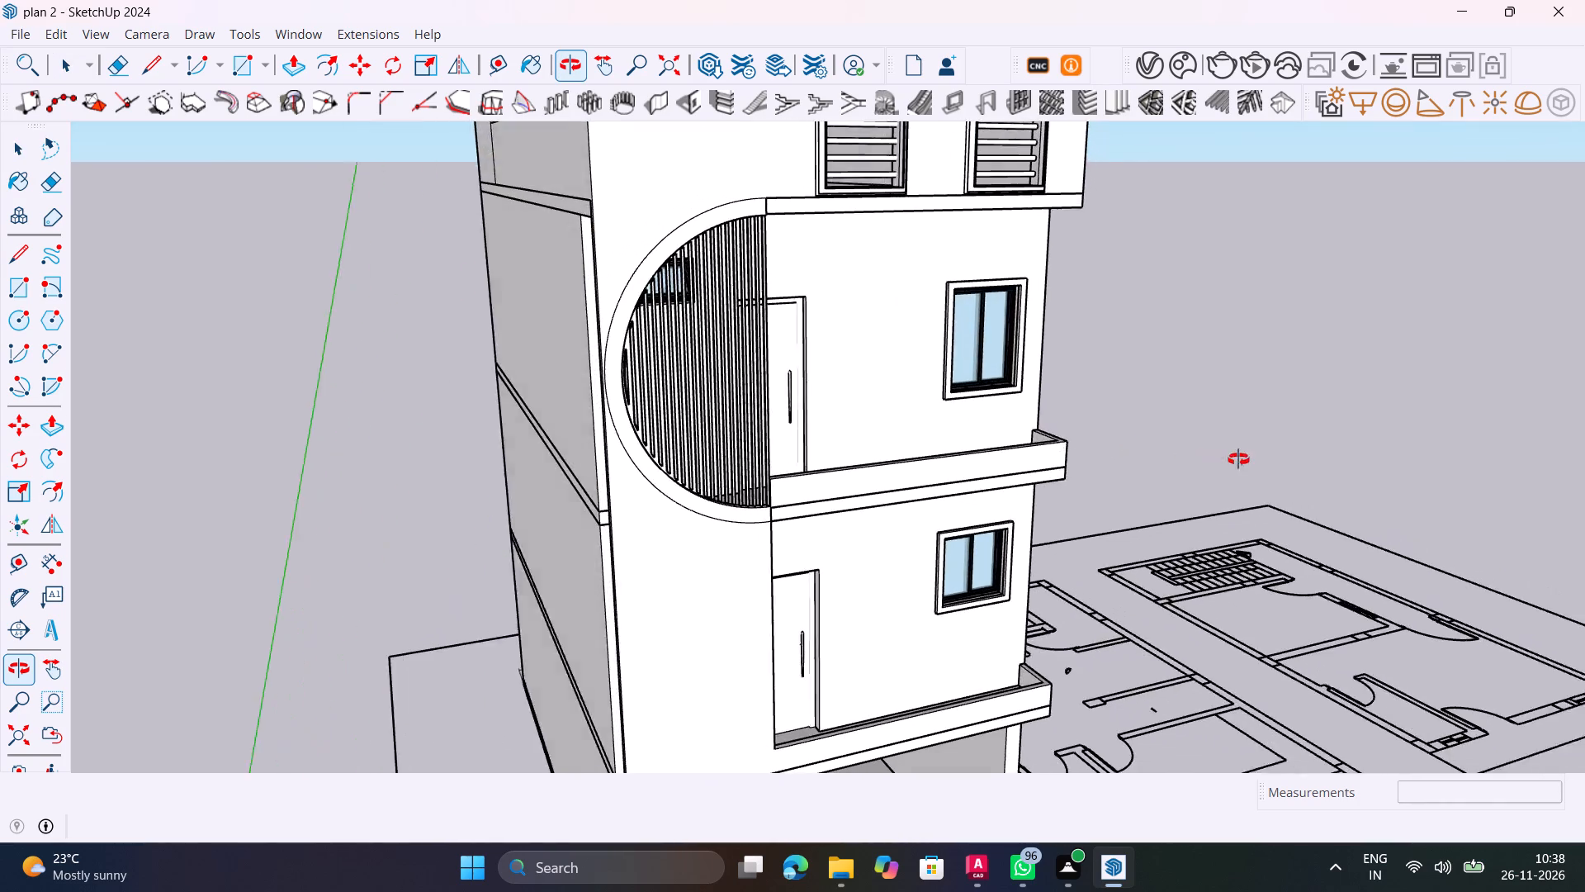
middle_drag(1238, 459, 849, 511)
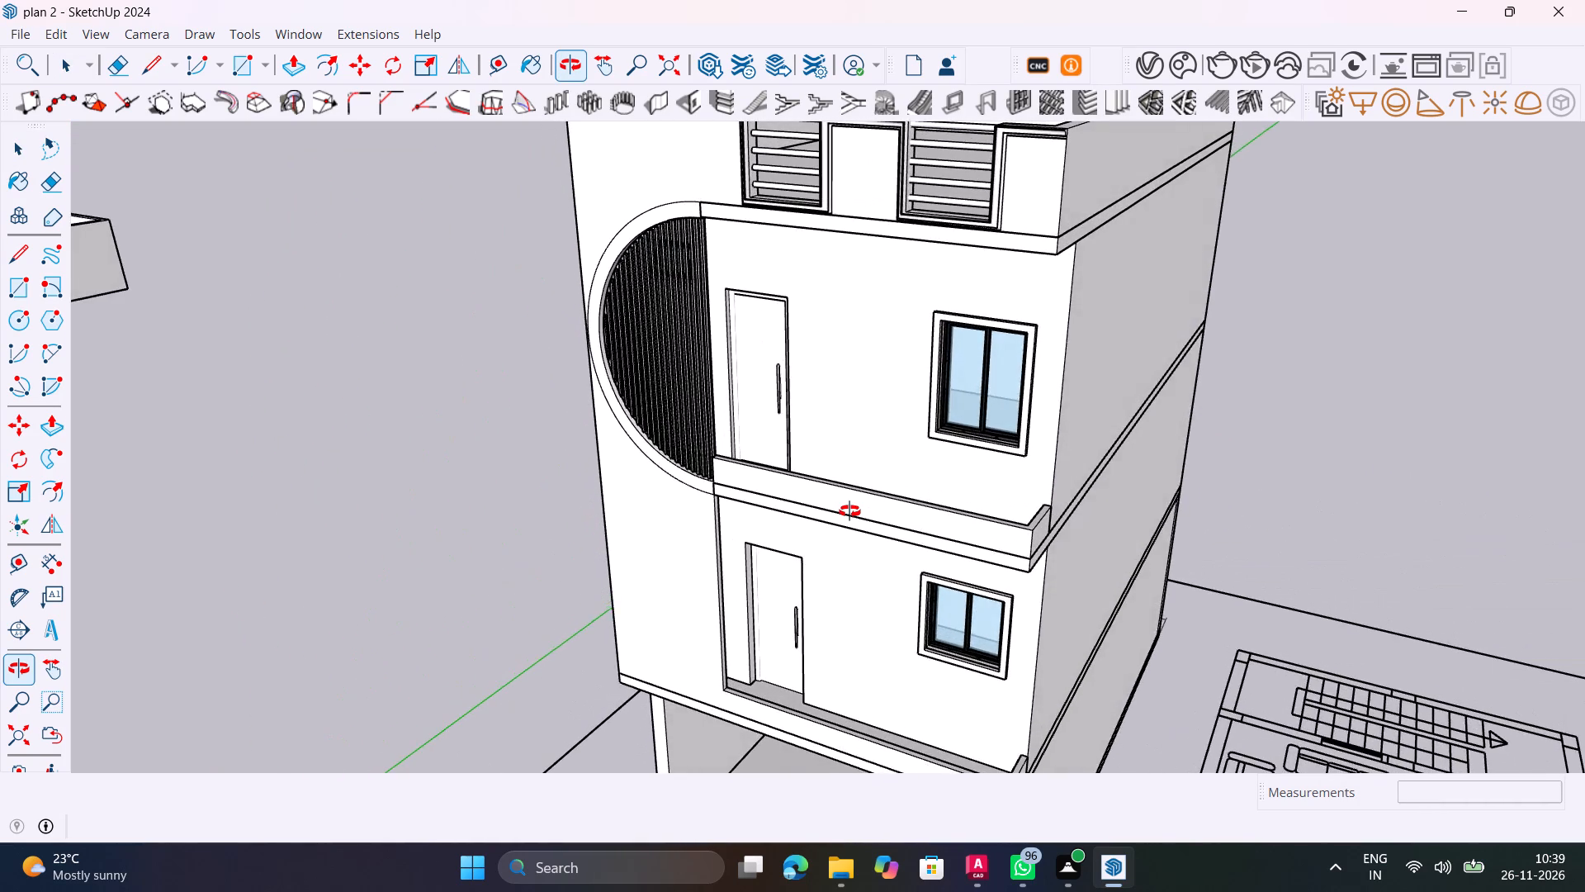
middle_drag(849, 511, 522, 520)
scroll(854, 577, up, 9)
scroll(828, 445, down, 3)
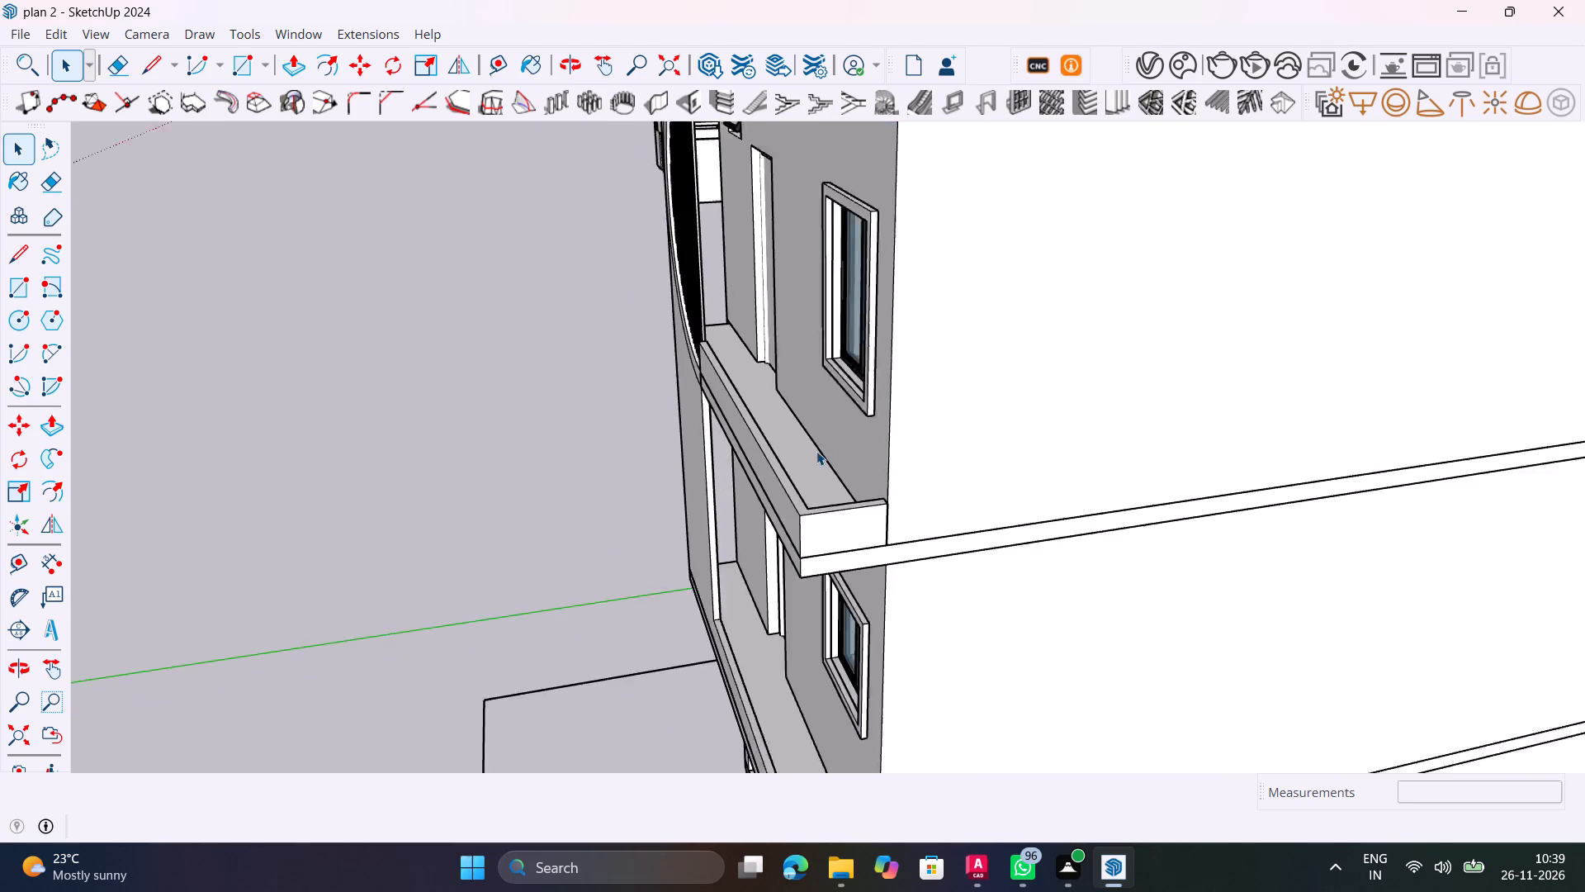
scroll(816, 451, down, 7)
shift+middle_drag(789, 491, 810, 635)
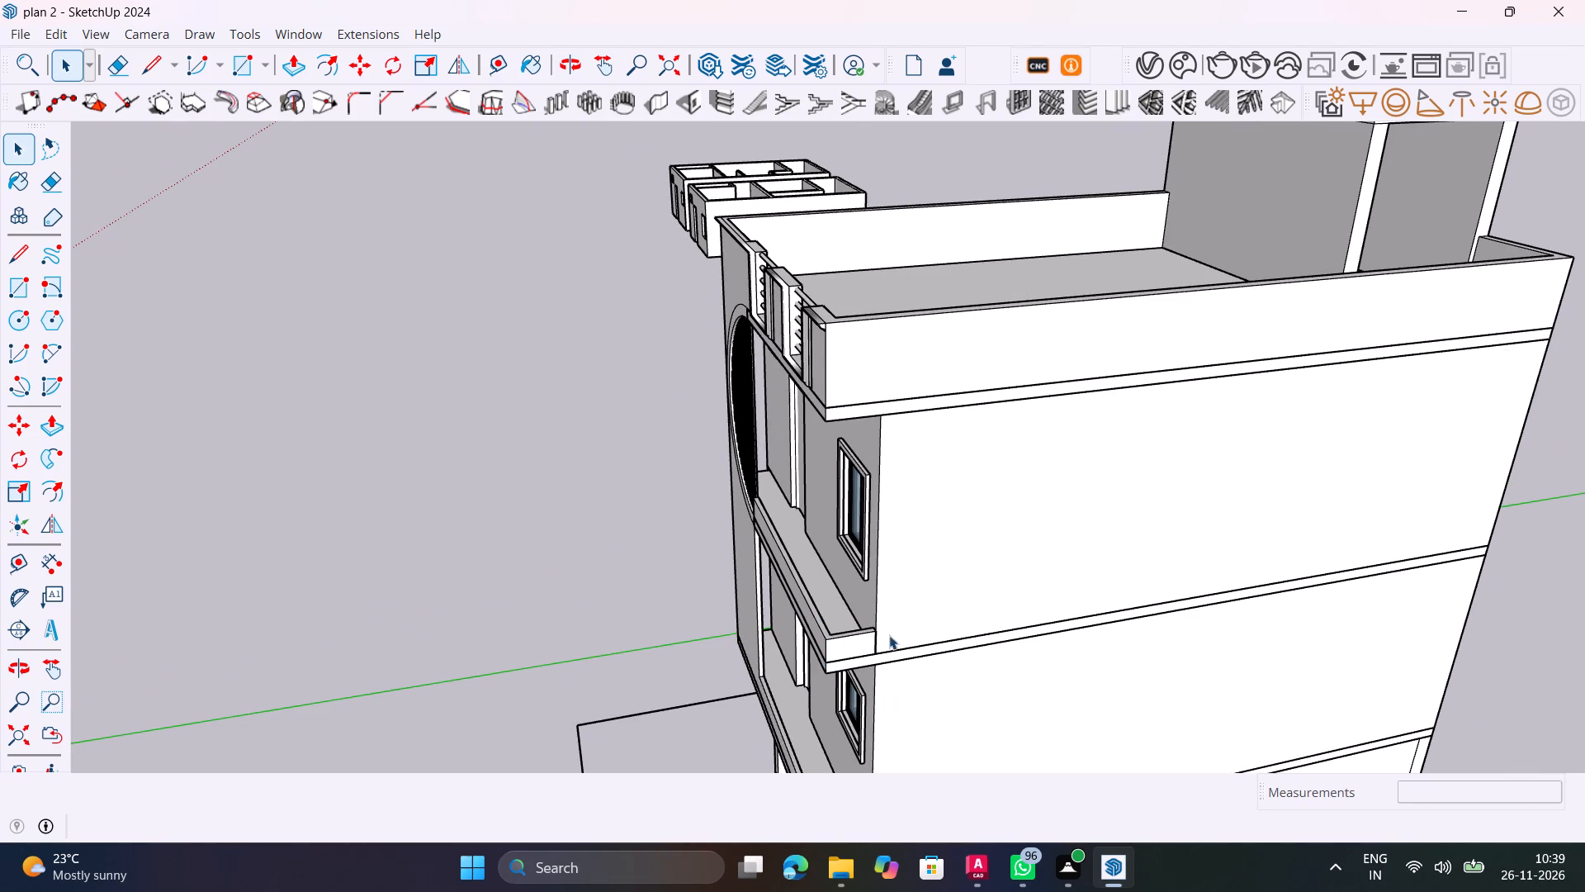
scroll(896, 623, down, 2)
shift+middle_drag(904, 601, 953, 411)
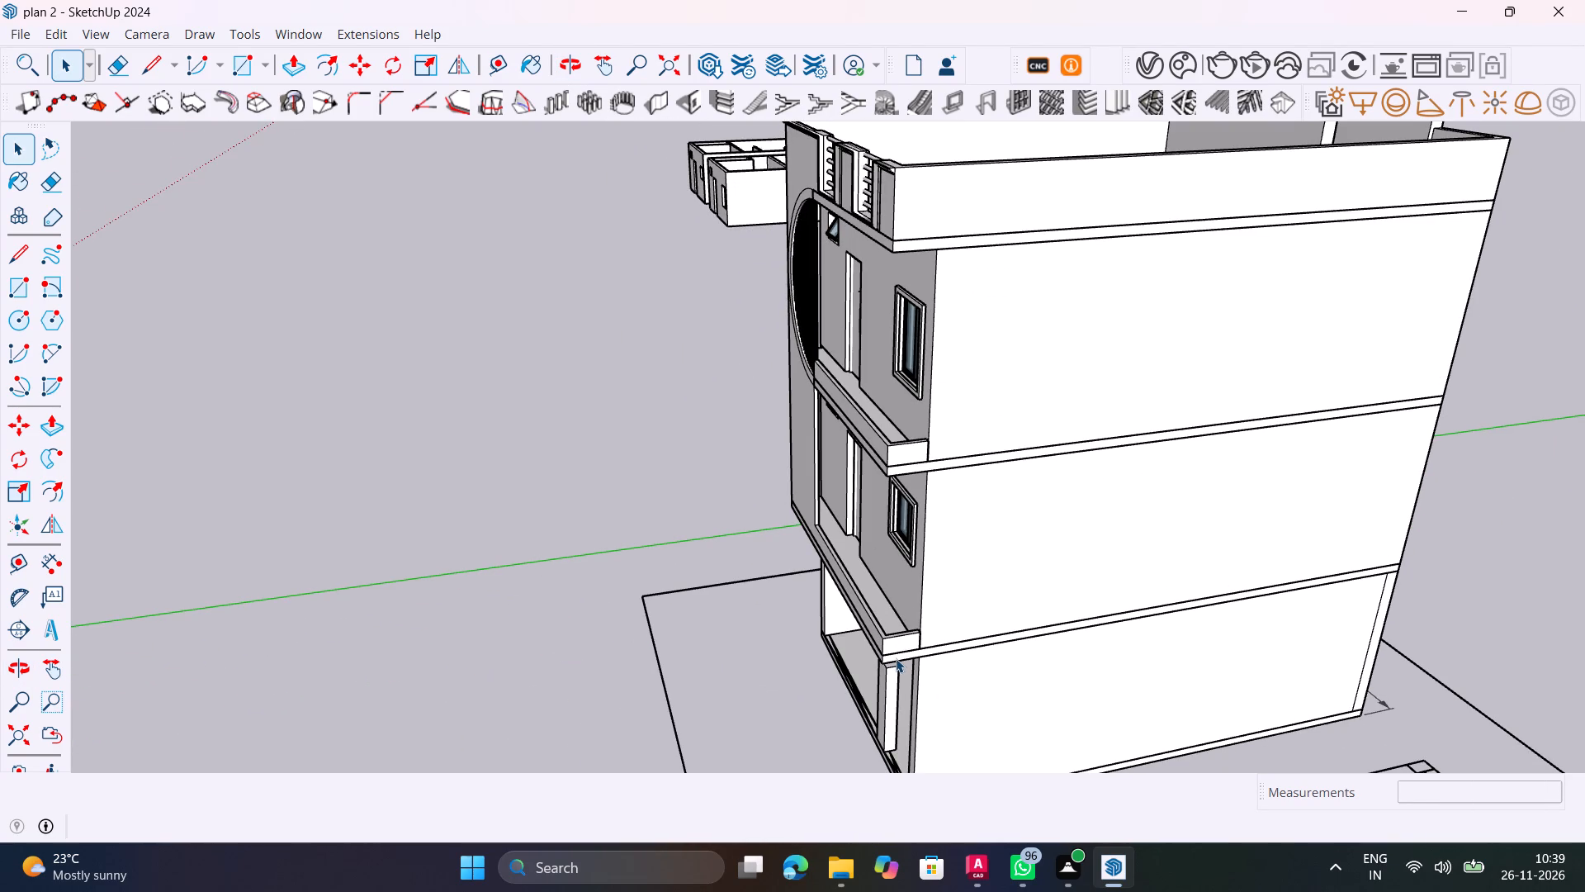
scroll(896, 658, up, 6)
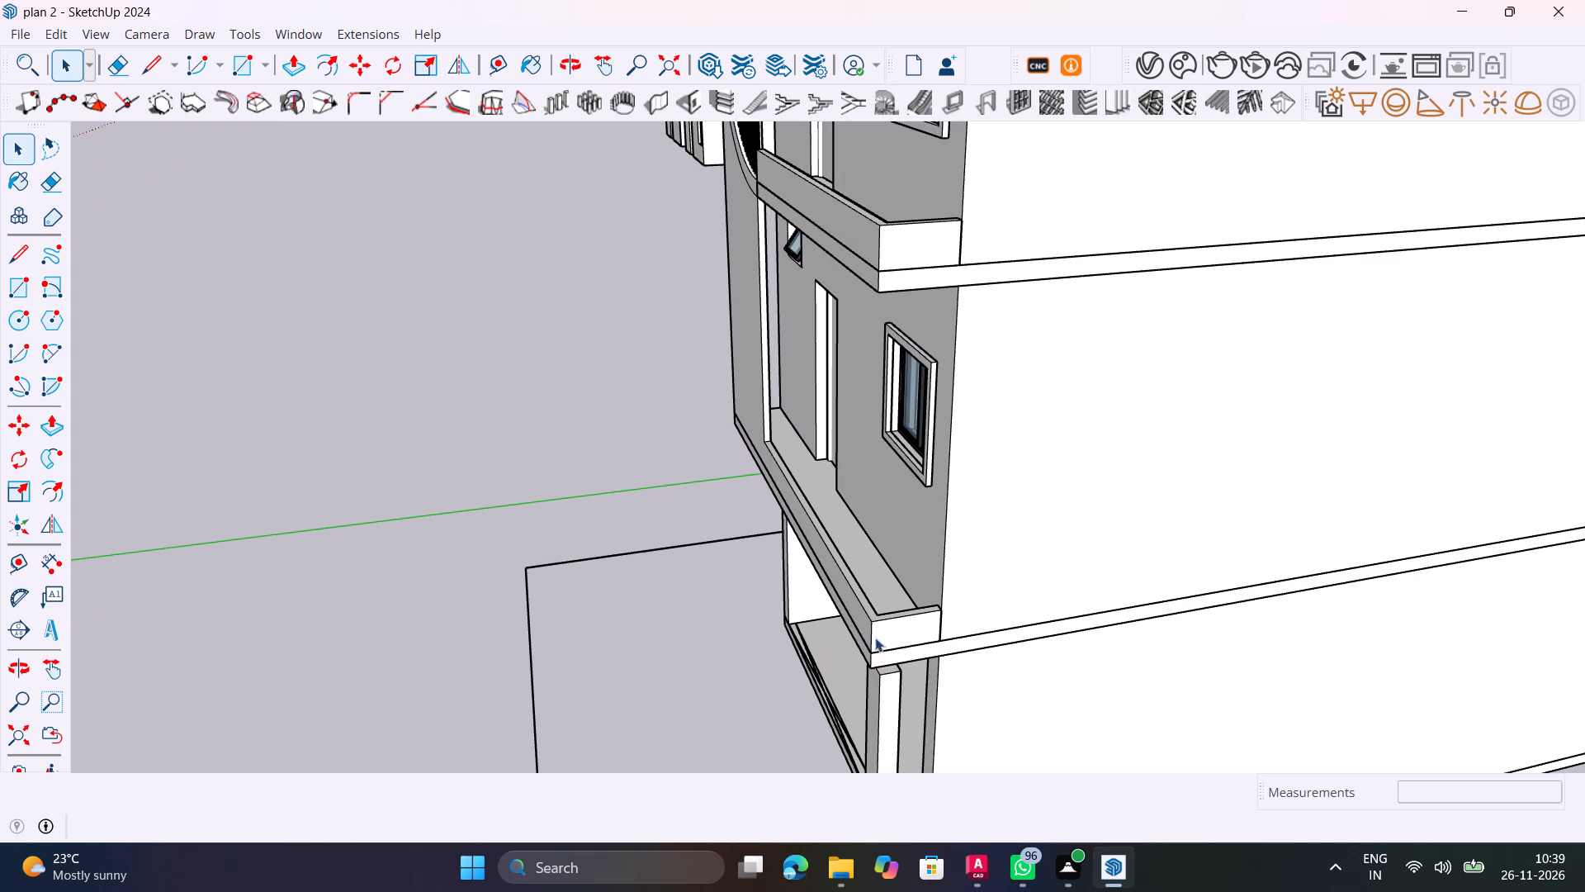
shift+middle_drag(859, 633, 1250, 653)
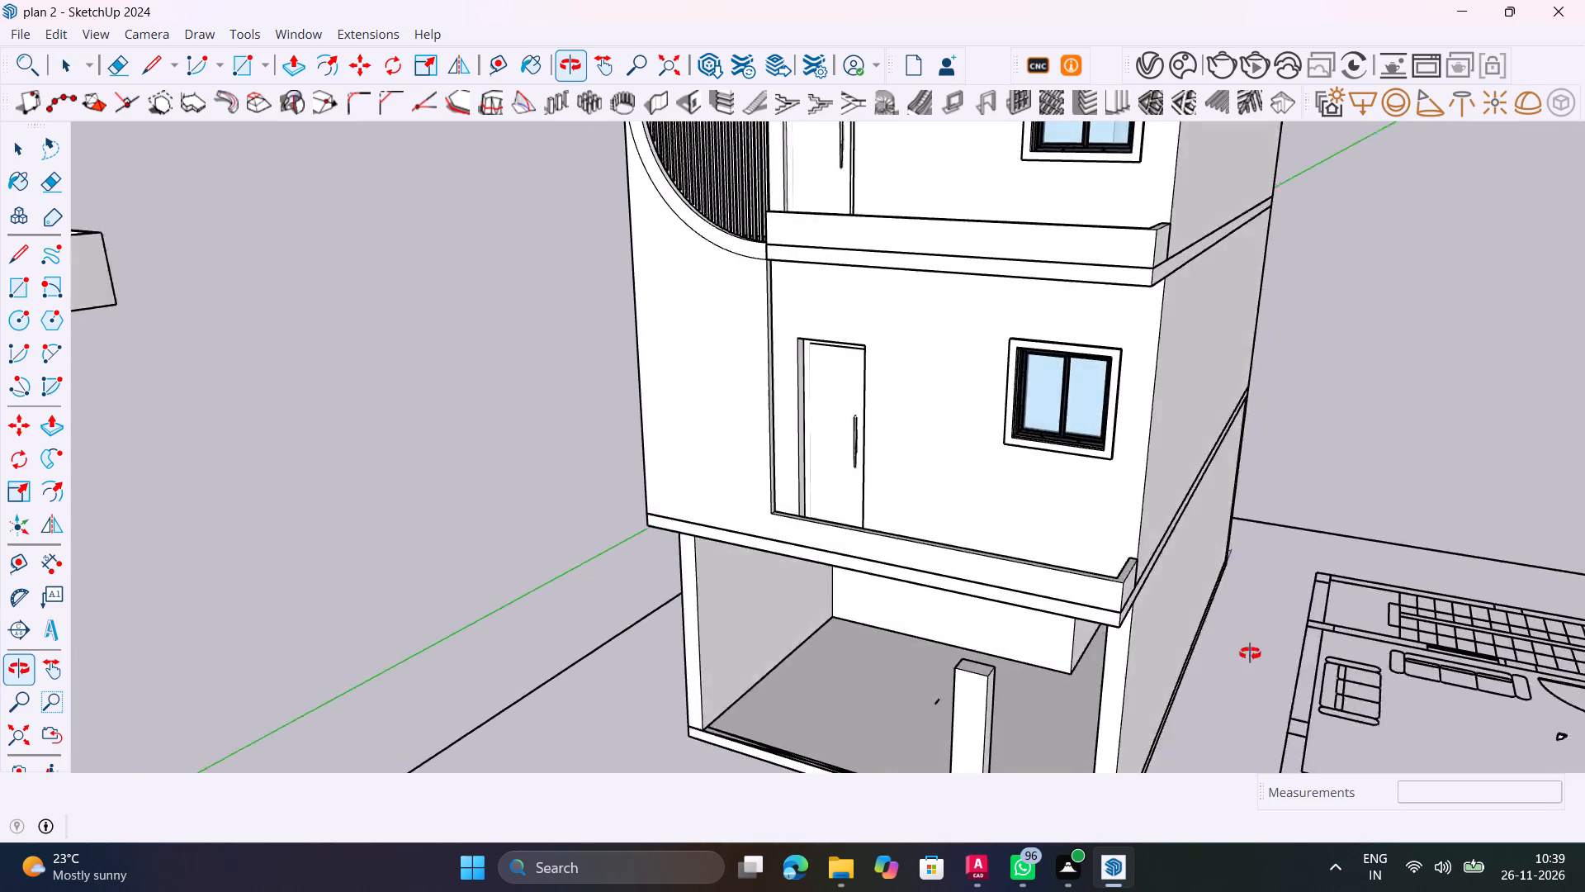
shift+middle_drag(1250, 653, 915, 690)
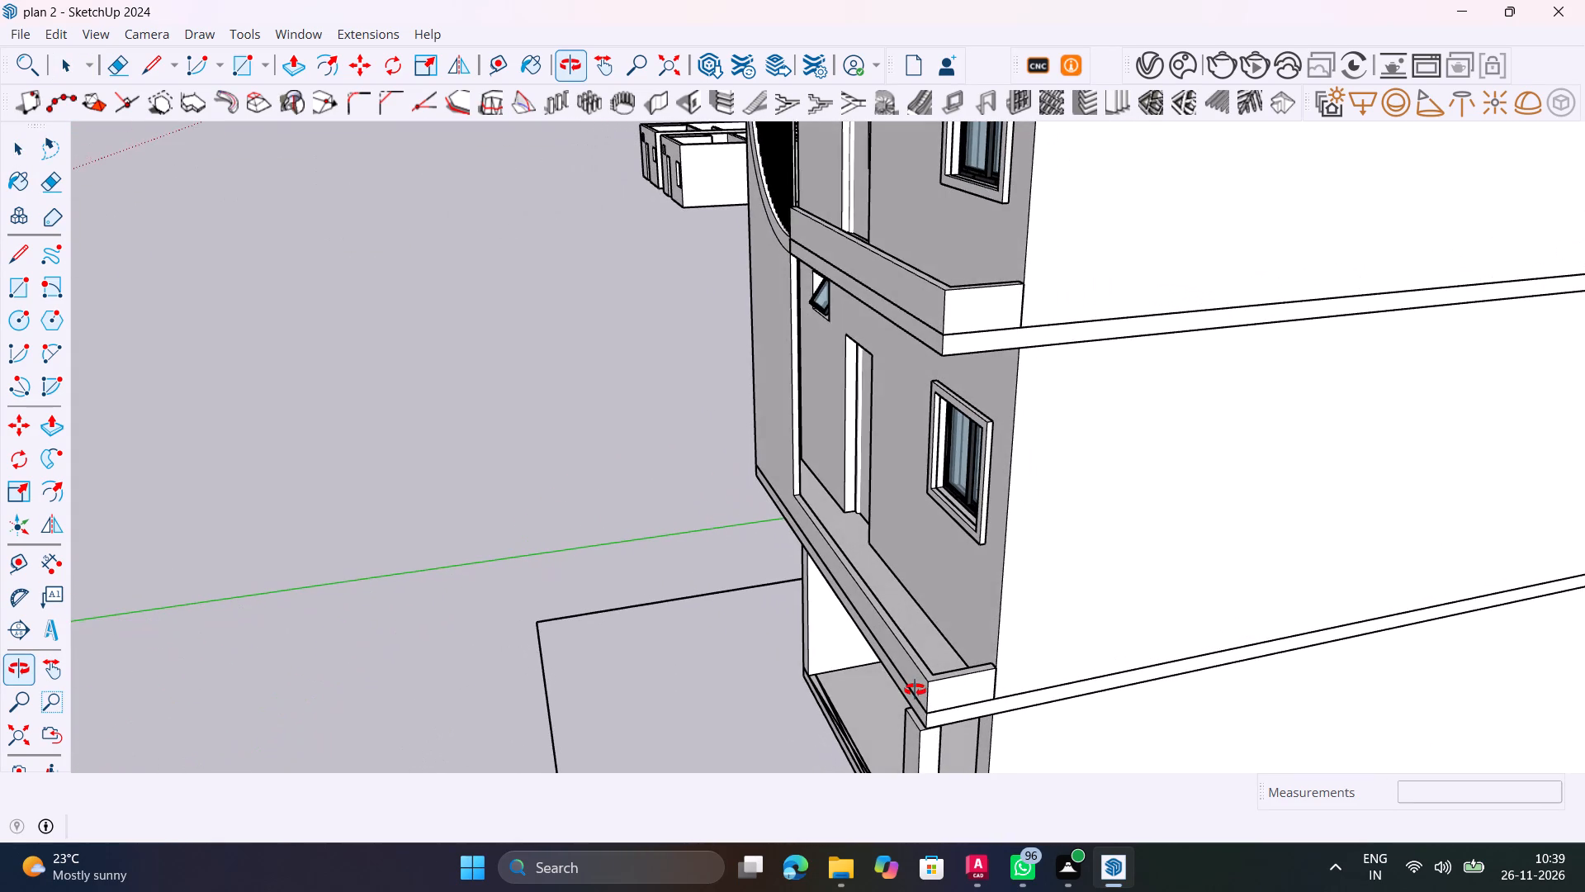
shift+middle_drag(915, 690, 958, 704)
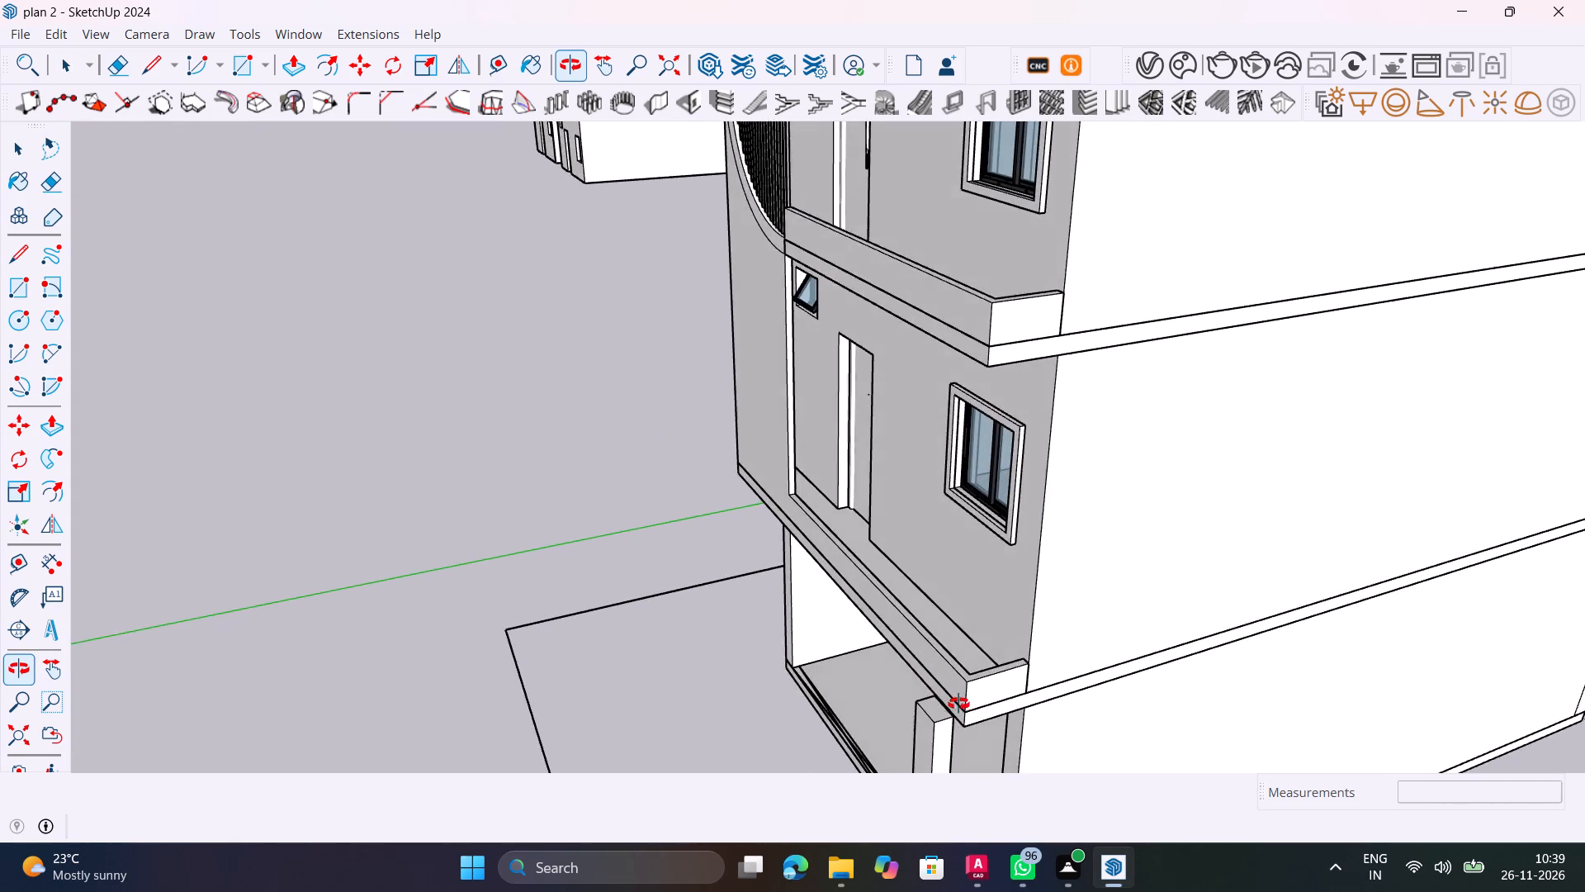
shift+middle_drag(958, 704, 933, 743)
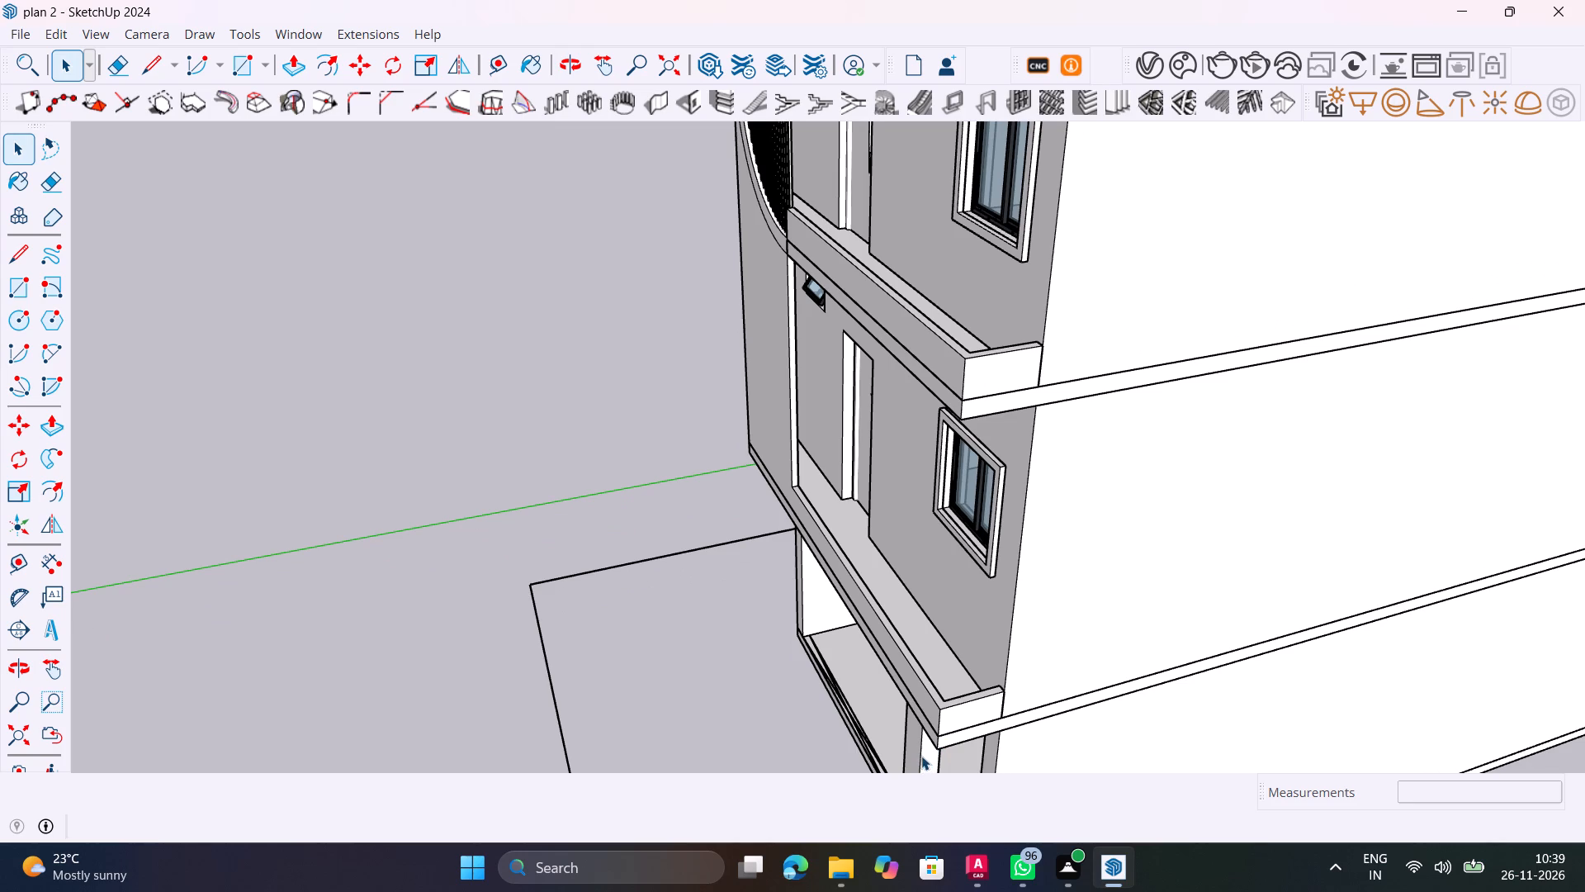
shift+middle_drag(1015, 573, 1035, 797)
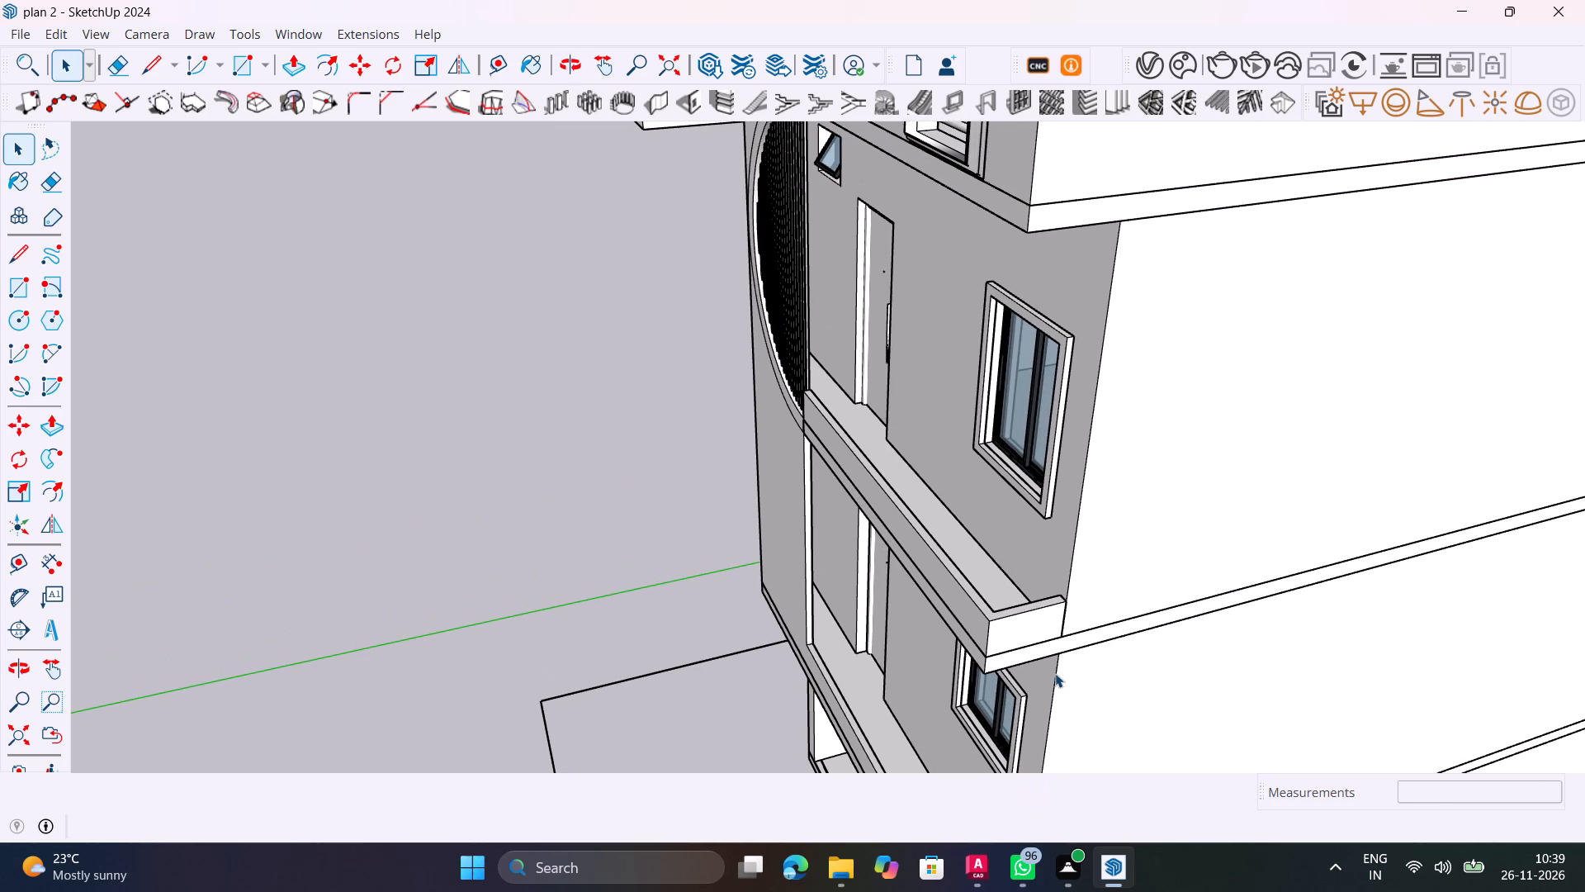
Draw a rectangle about 1' 9 11/16" by 1' 10 1/2" at the outer corner of the upper balcony's parapet top.
key(r)
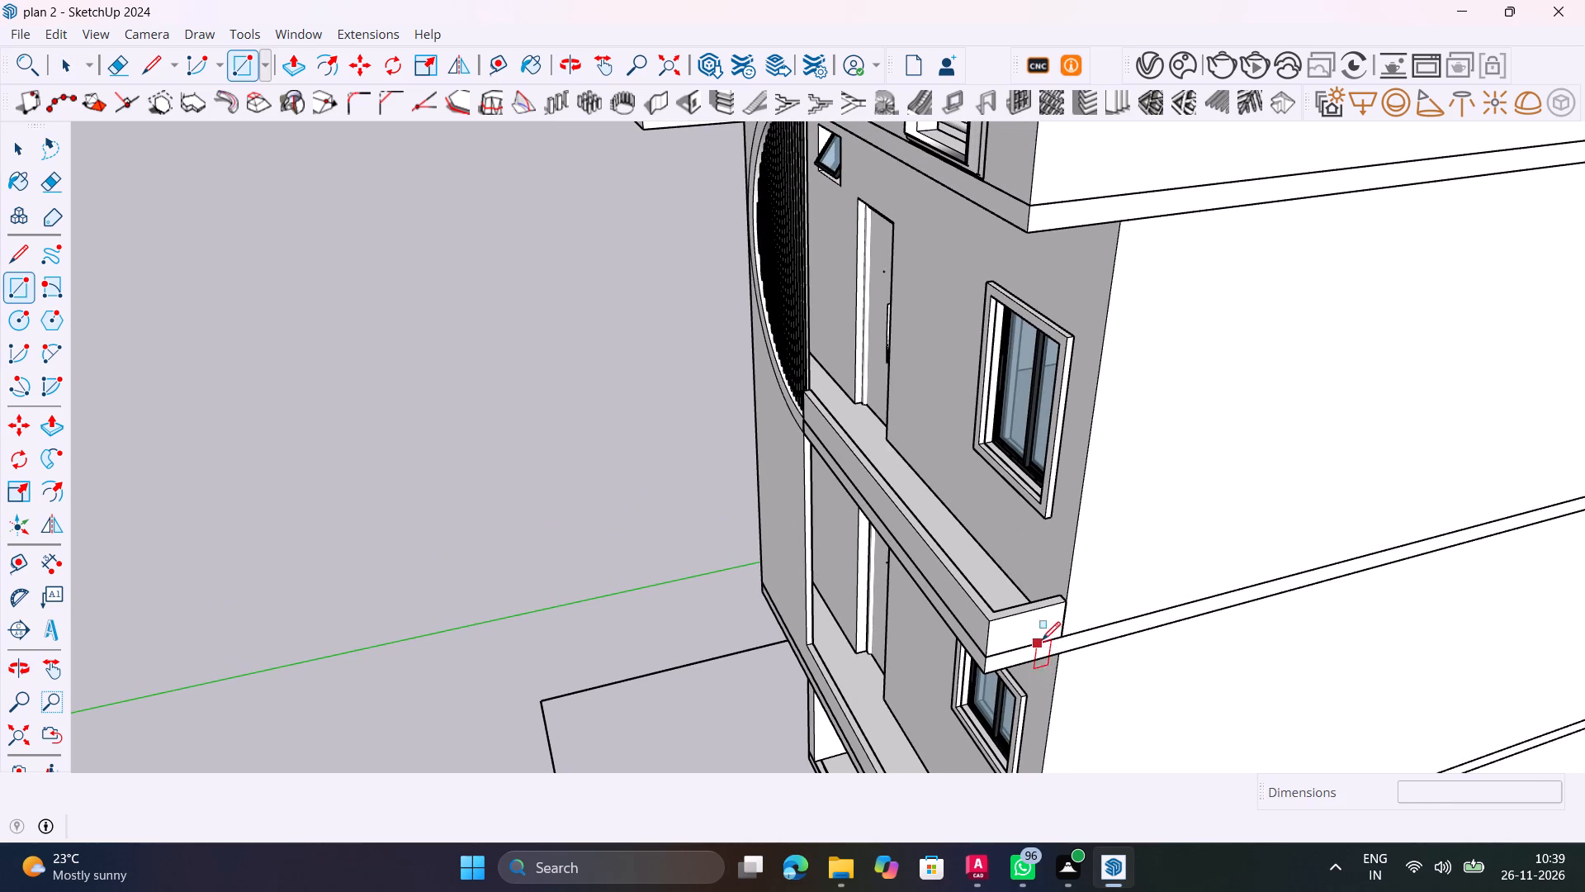
scroll(1063, 593, up, 15)
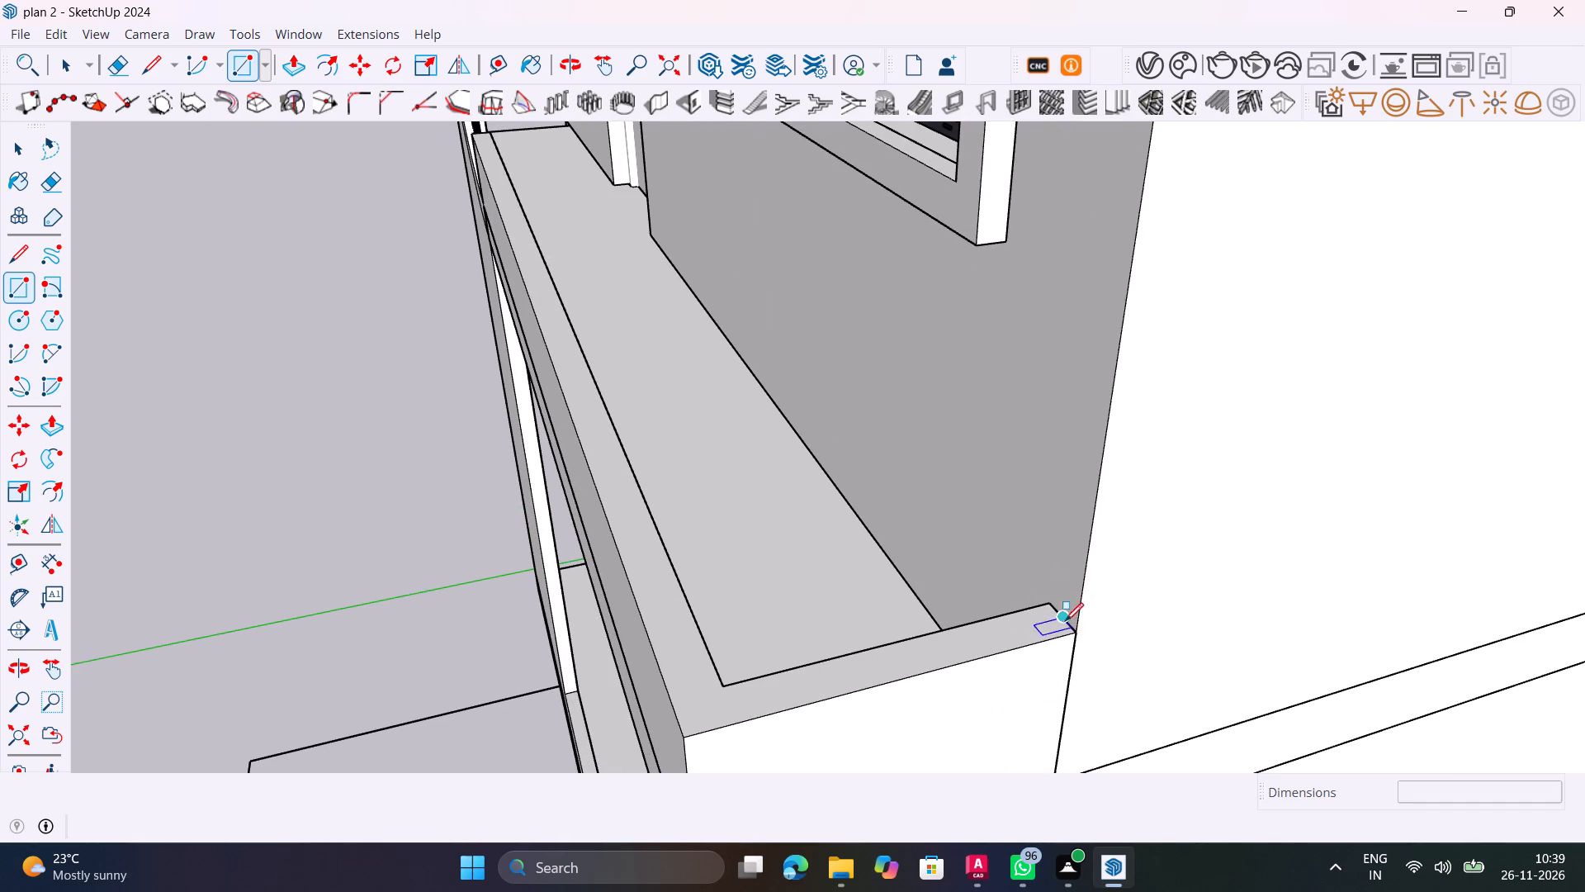
click(1068, 619)
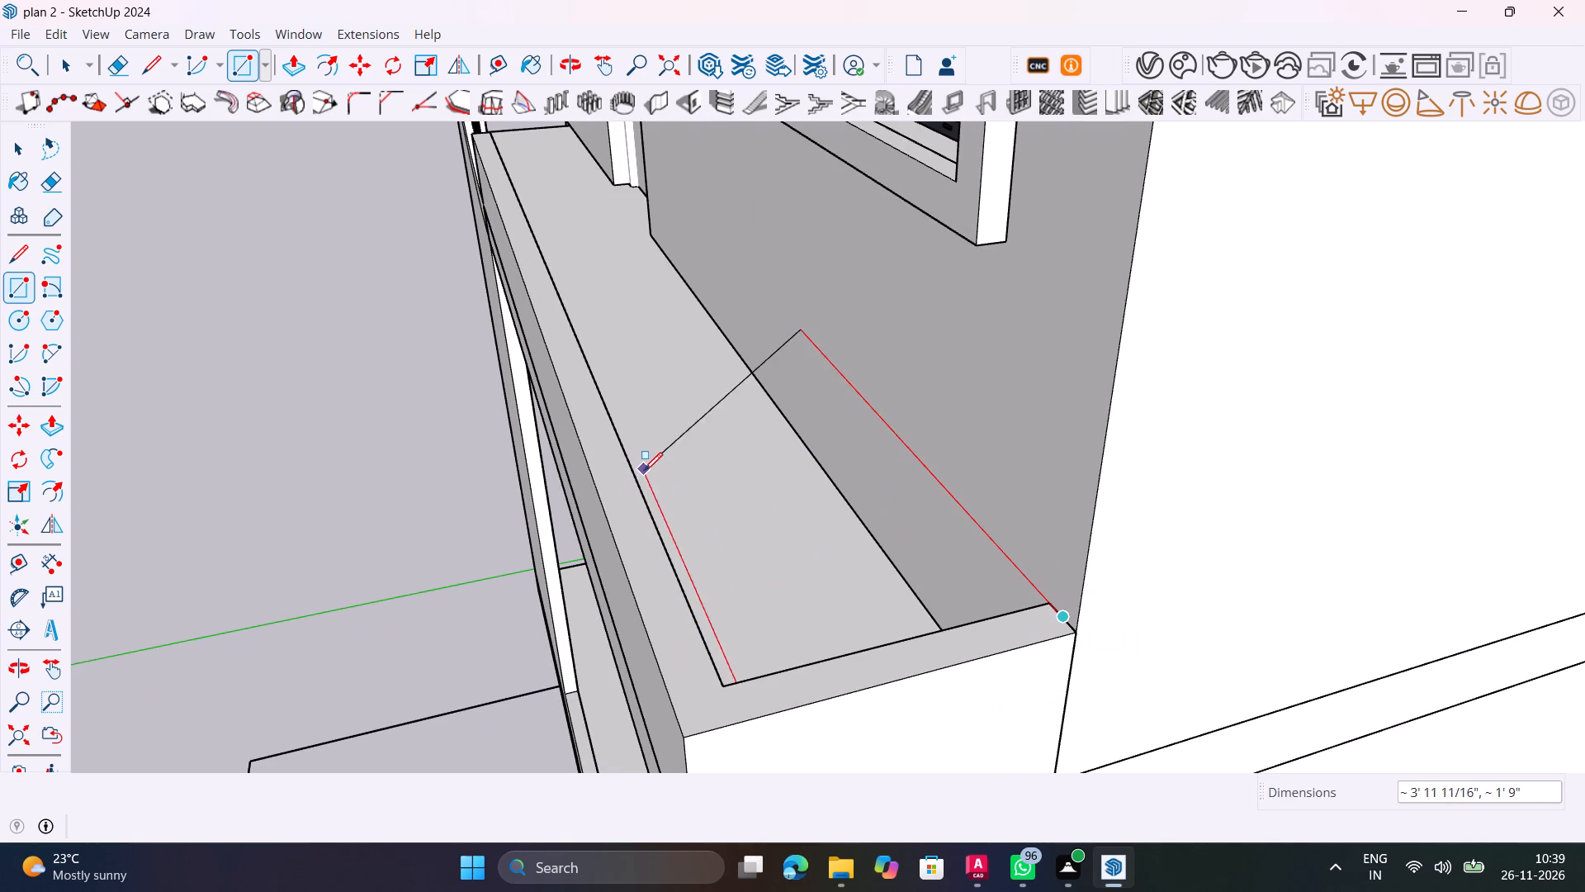
click(627, 509)
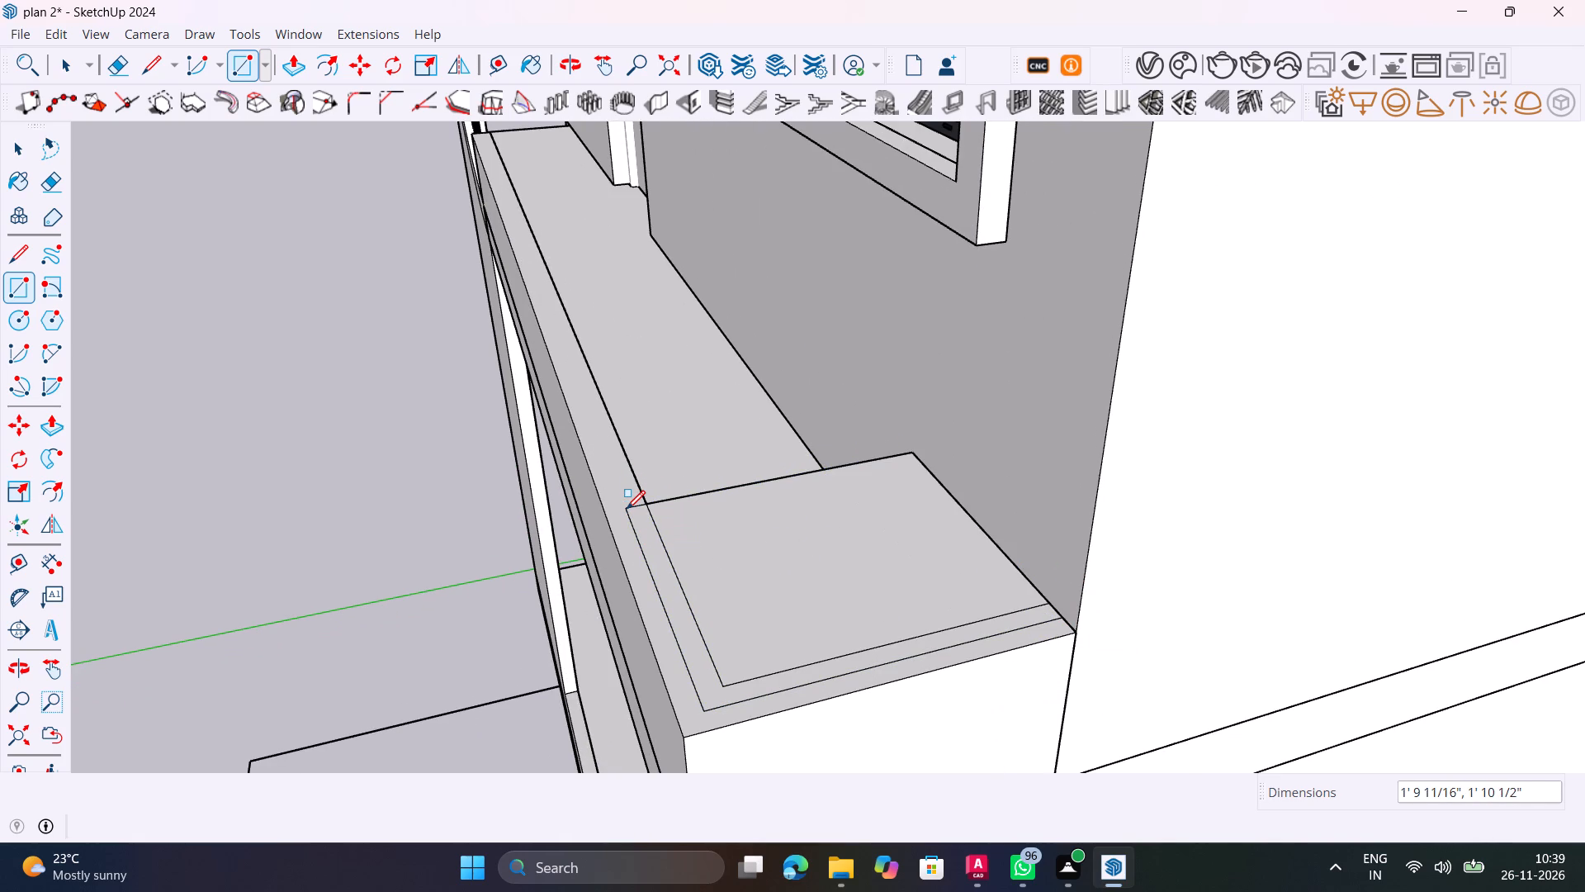
Push/Pull the rectangle's L-shaped strip on the parapet top up 9' 1 7/16" to the ledge above, forming a corner wall.
key(p)
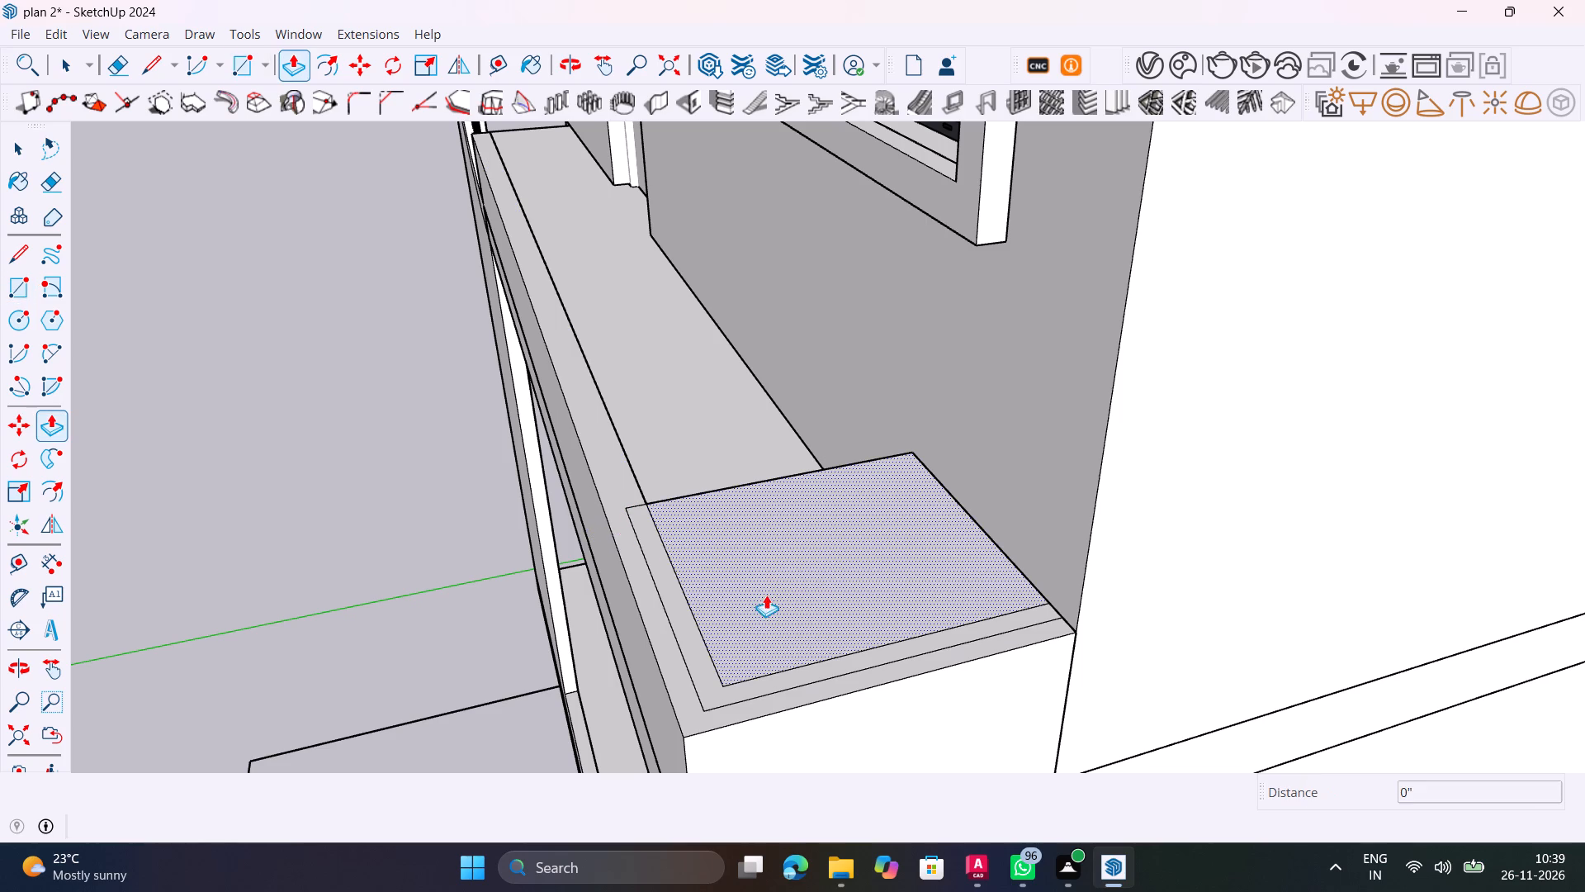
click(764, 595)
key(Escape)
click(701, 657)
scroll(670, 345, down, 10)
shift+middle_drag(678, 353, 705, 390)
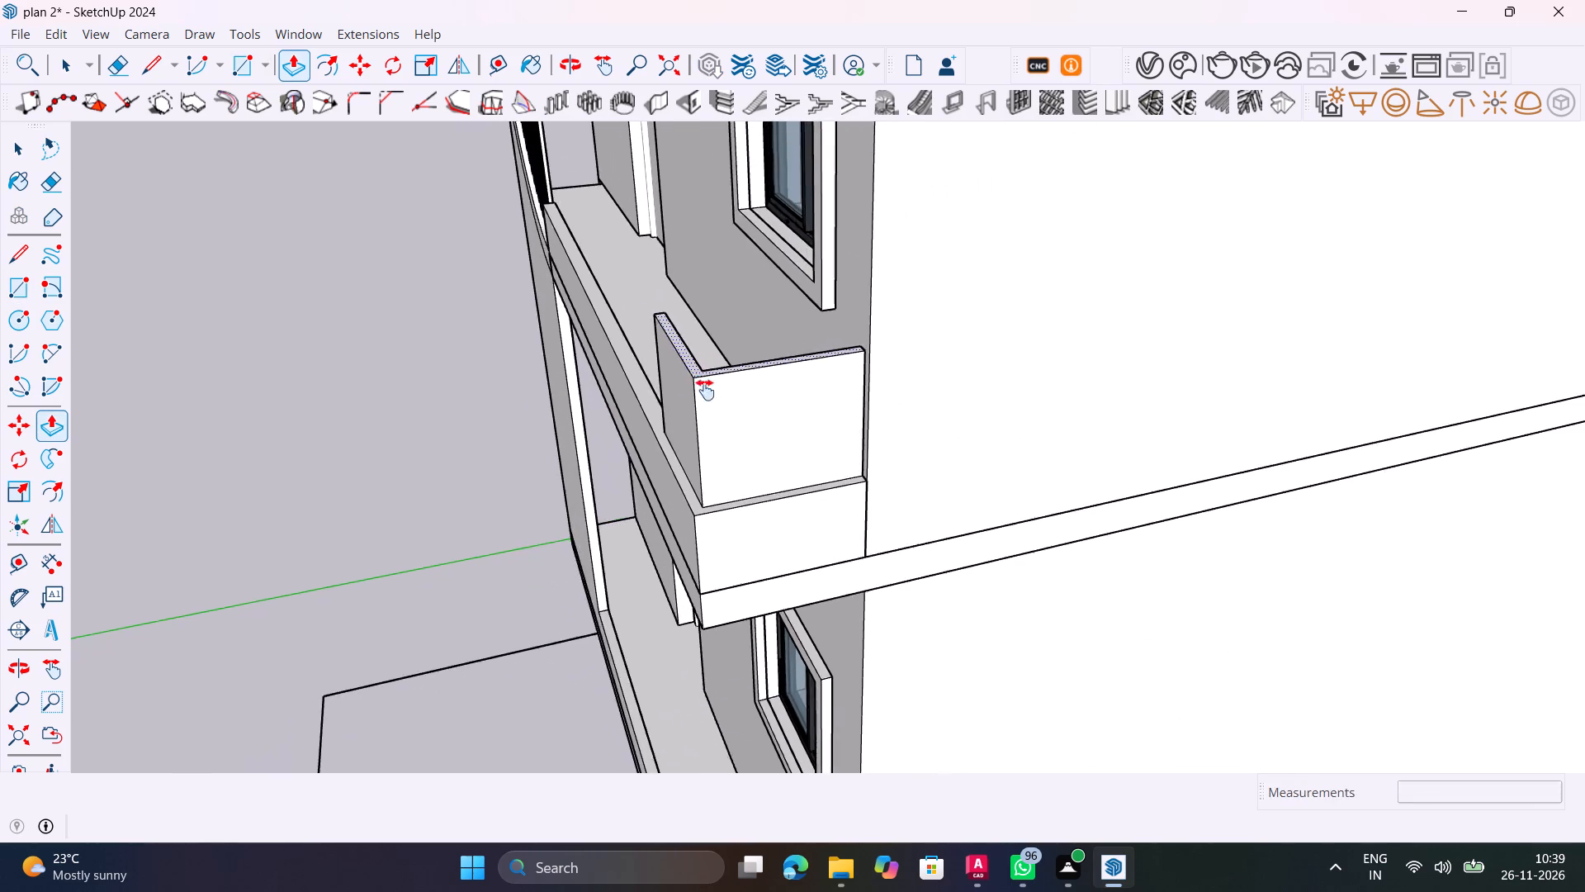
shift+middle_drag(705, 390, 729, 657)
scroll(728, 657, up, 1)
scroll(760, 505, down, 6)
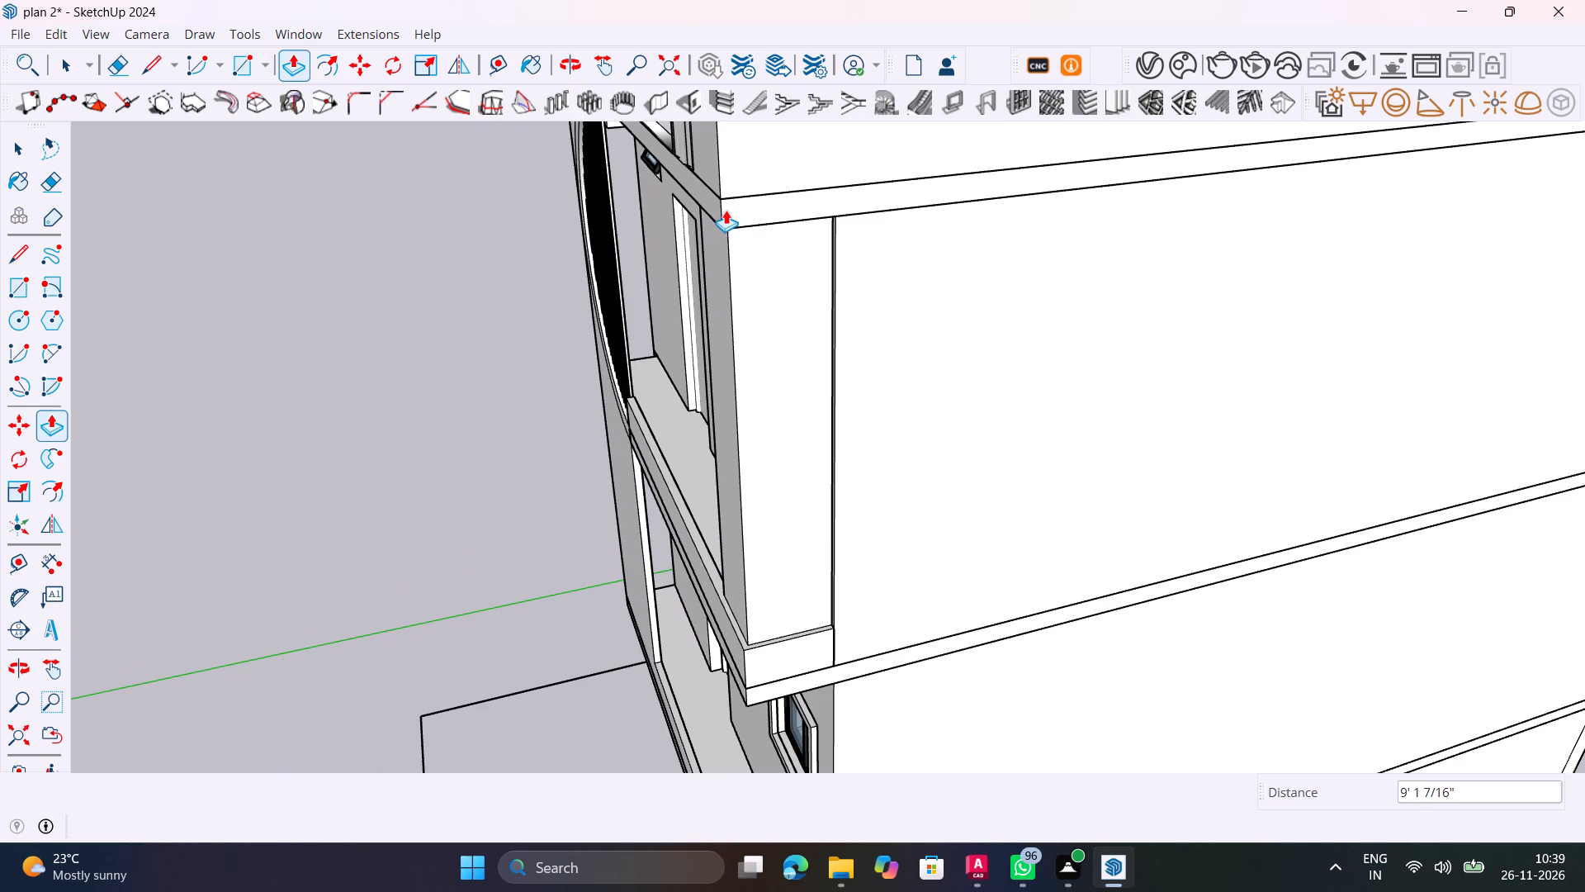
click(726, 210)
Delete the leftover rectangle face and its two stray edges inside the new corner wall on the upper balcony.
middle_drag(791, 415, 1039, 363)
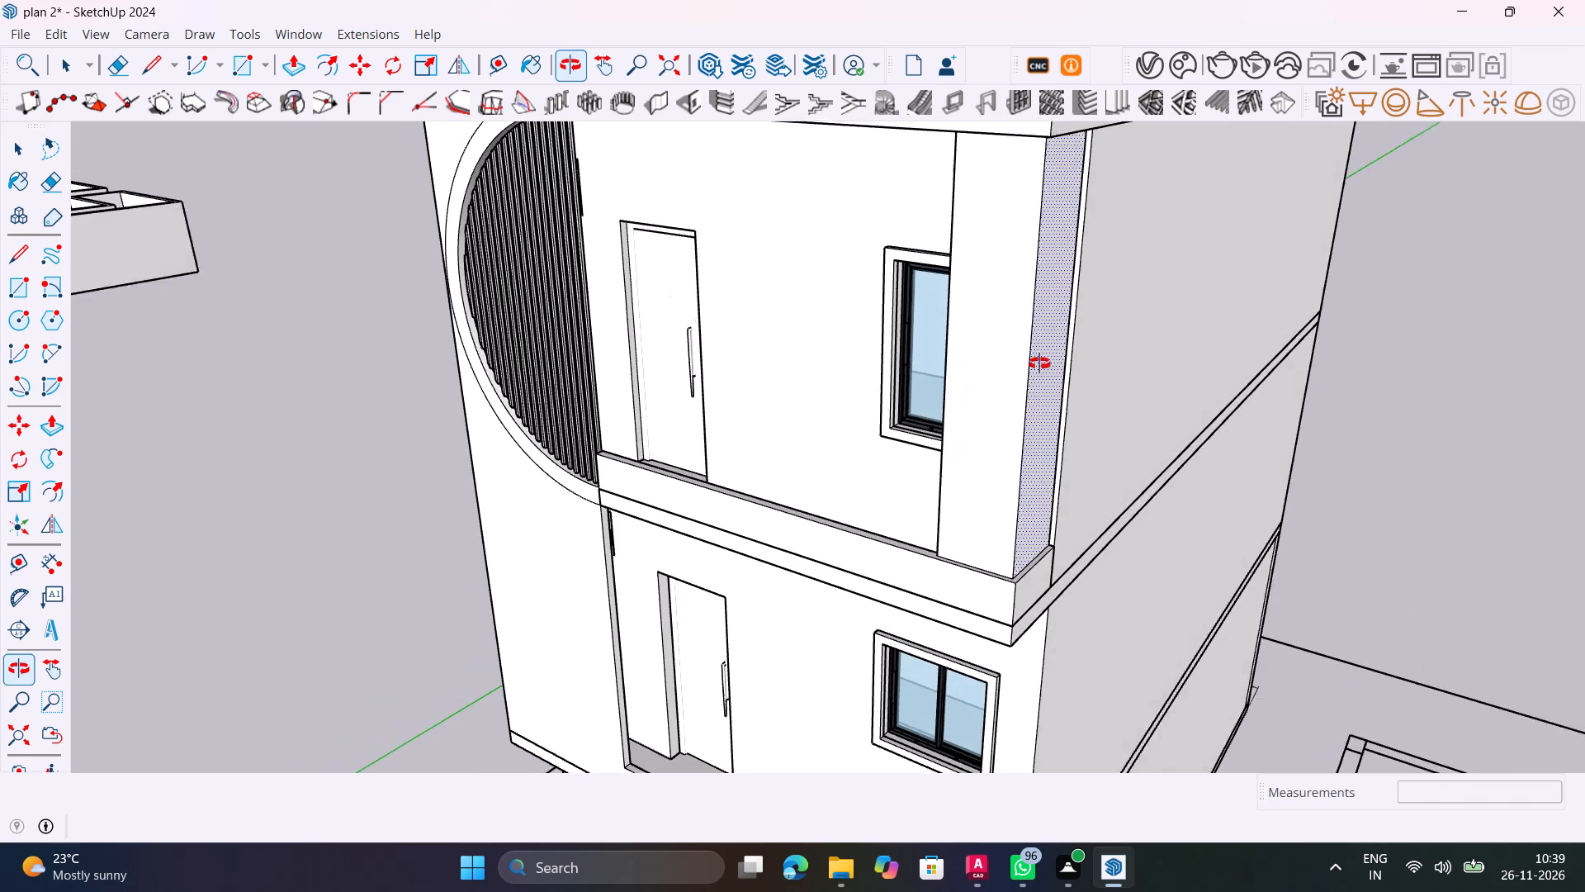
middle_drag(1039, 363, 1034, 359)
scroll(1011, 544, down, 6)
shift+middle_drag(980, 661, 827, 527)
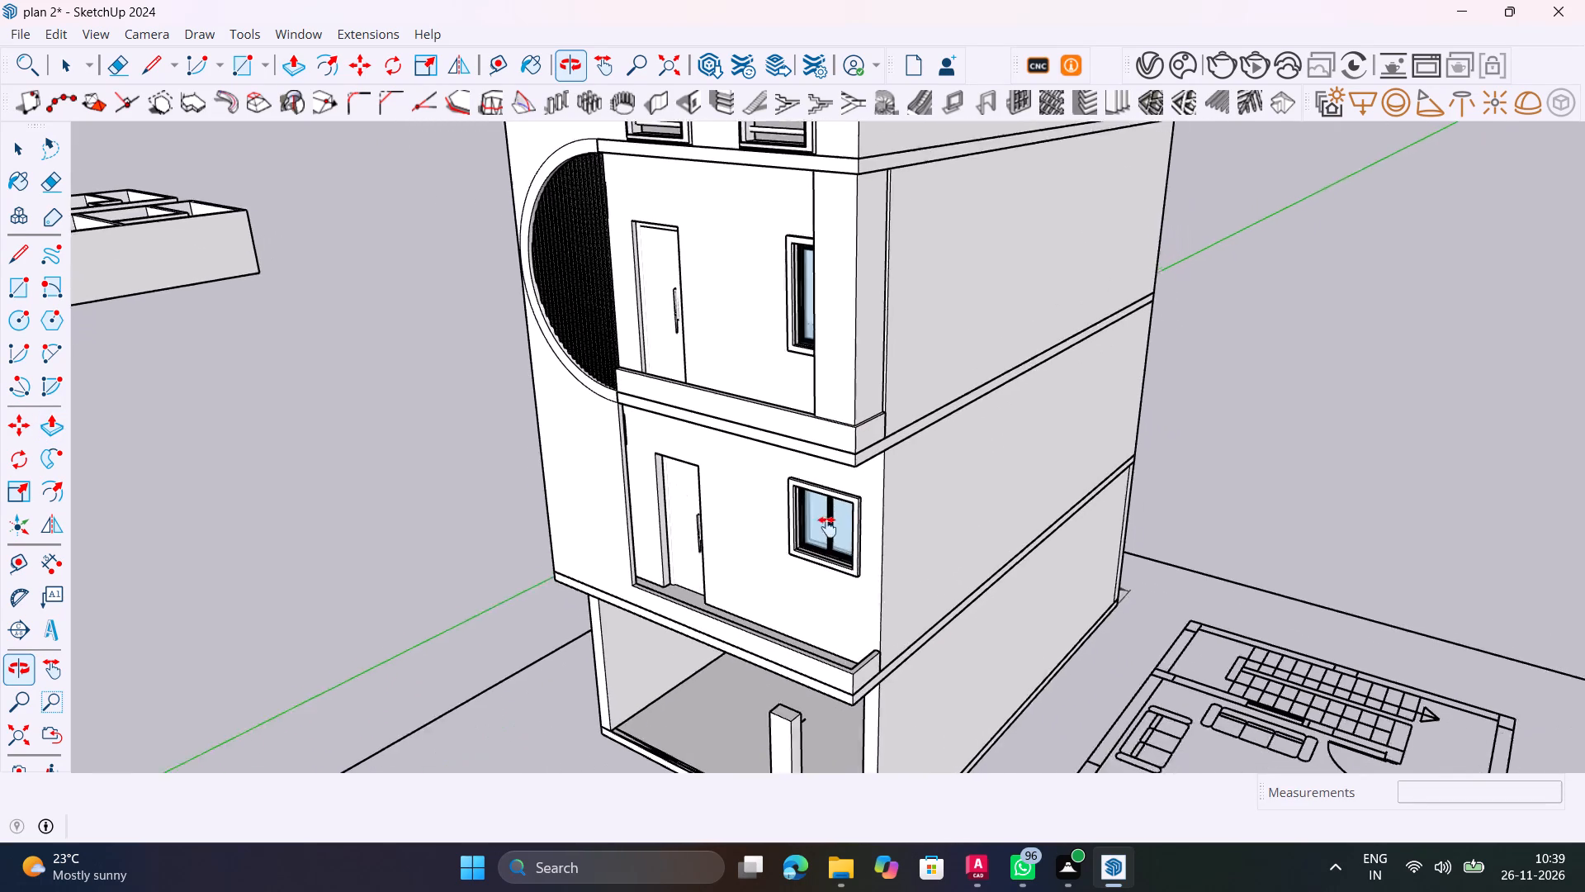
shift+middle_drag(827, 527, 902, 453)
scroll(840, 276, up, 8)
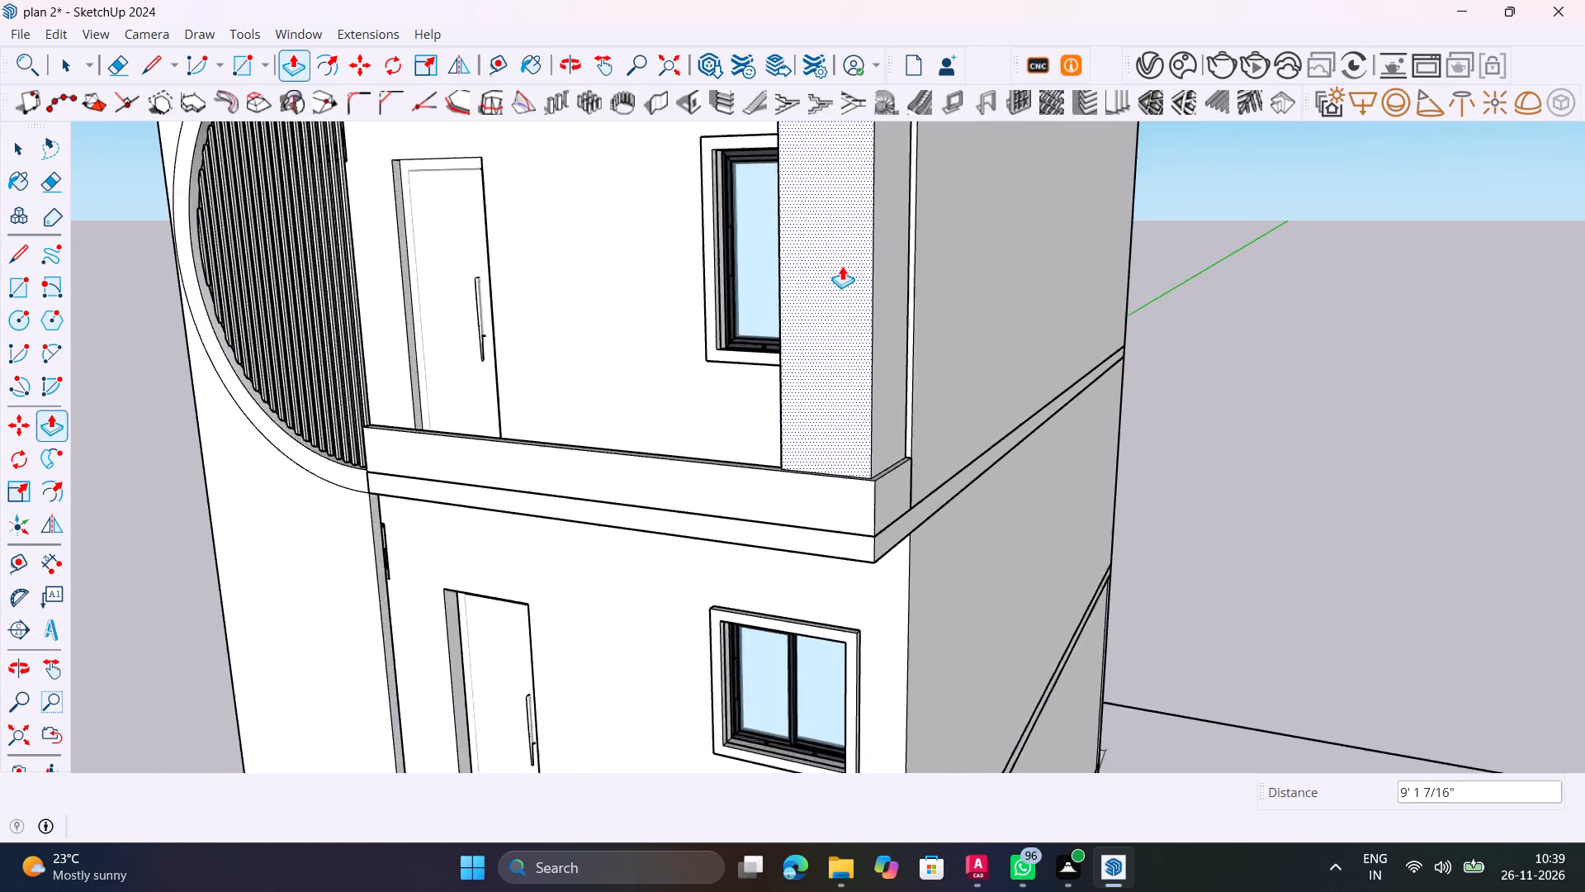
middle_drag(828, 310, 907, 563)
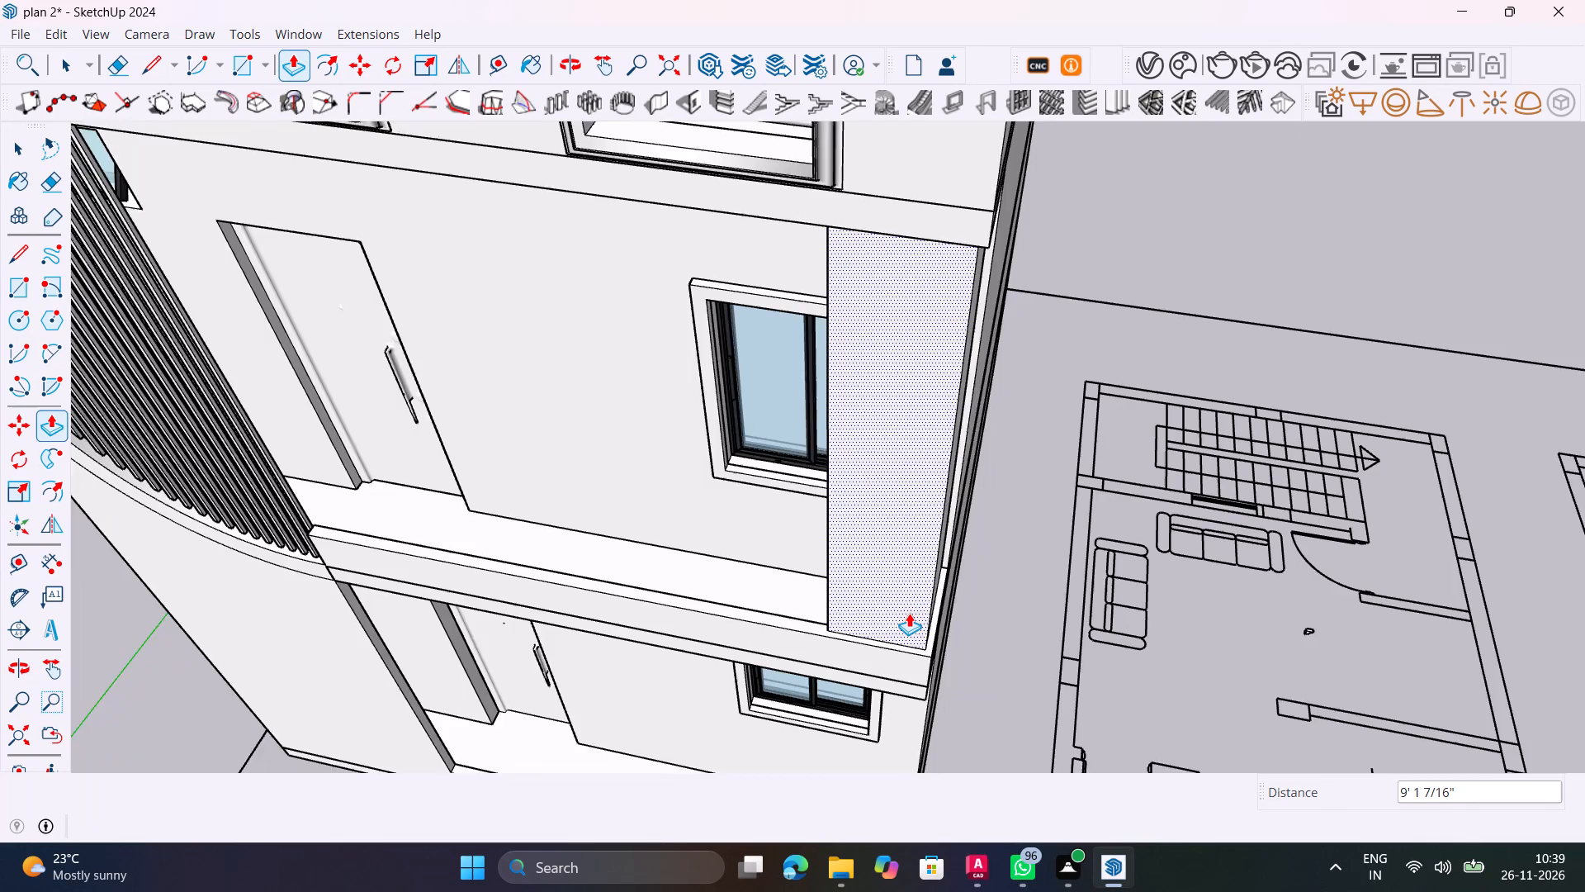
scroll(910, 613, up, 5)
middle_drag(891, 617, 1078, 501)
scroll(1075, 501, up, 1)
shift+middle_drag(904, 558, 931, 591)
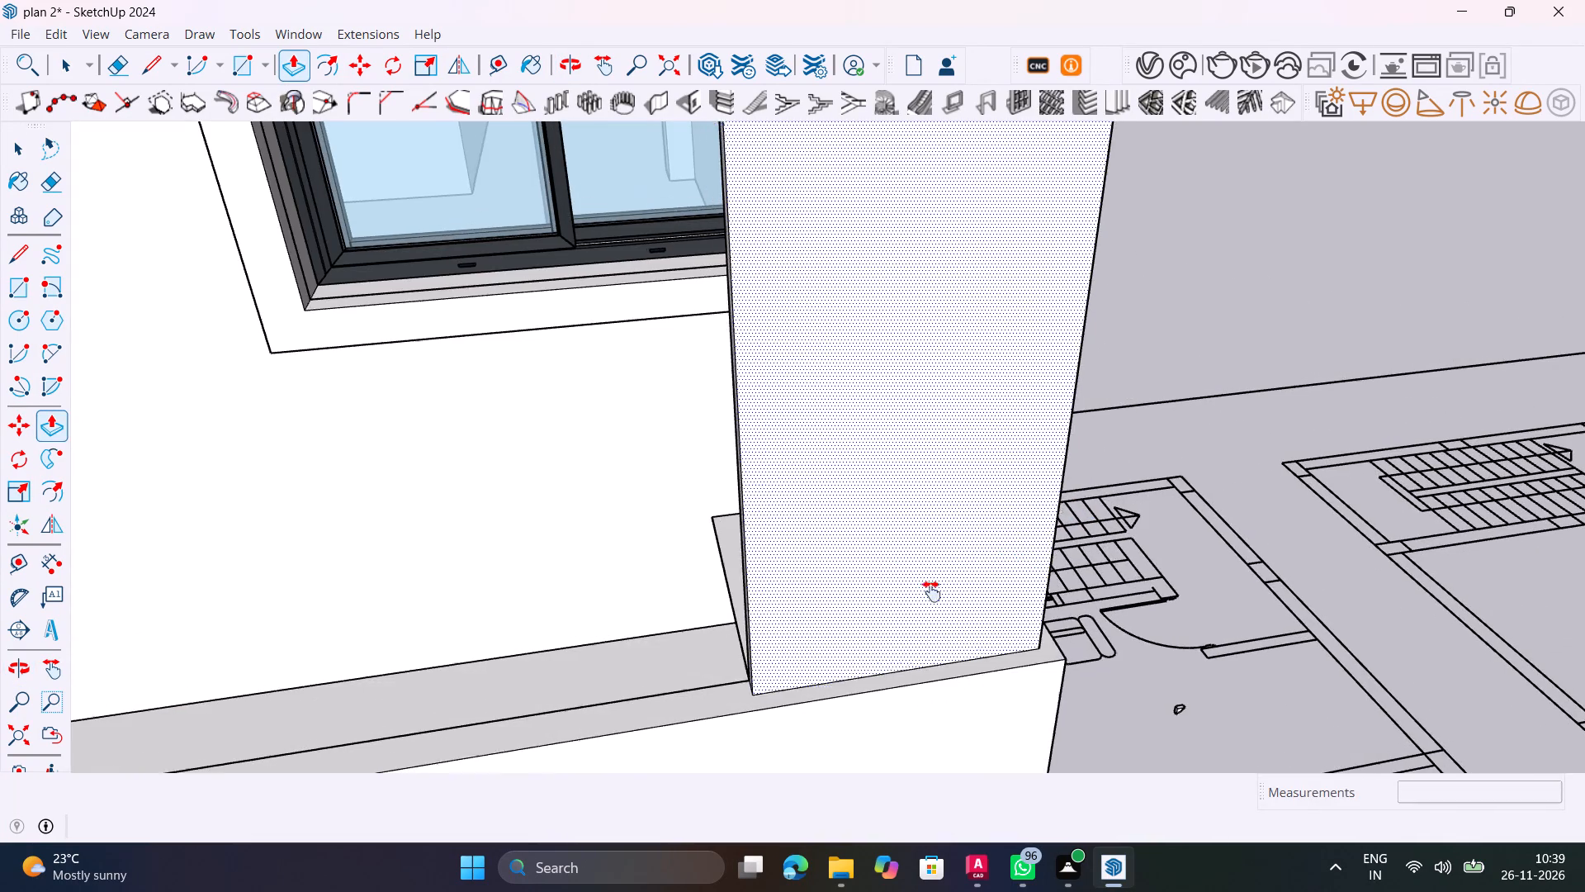
shift+middle_drag(931, 591, 1360, 593)
key(space)
click(930, 611)
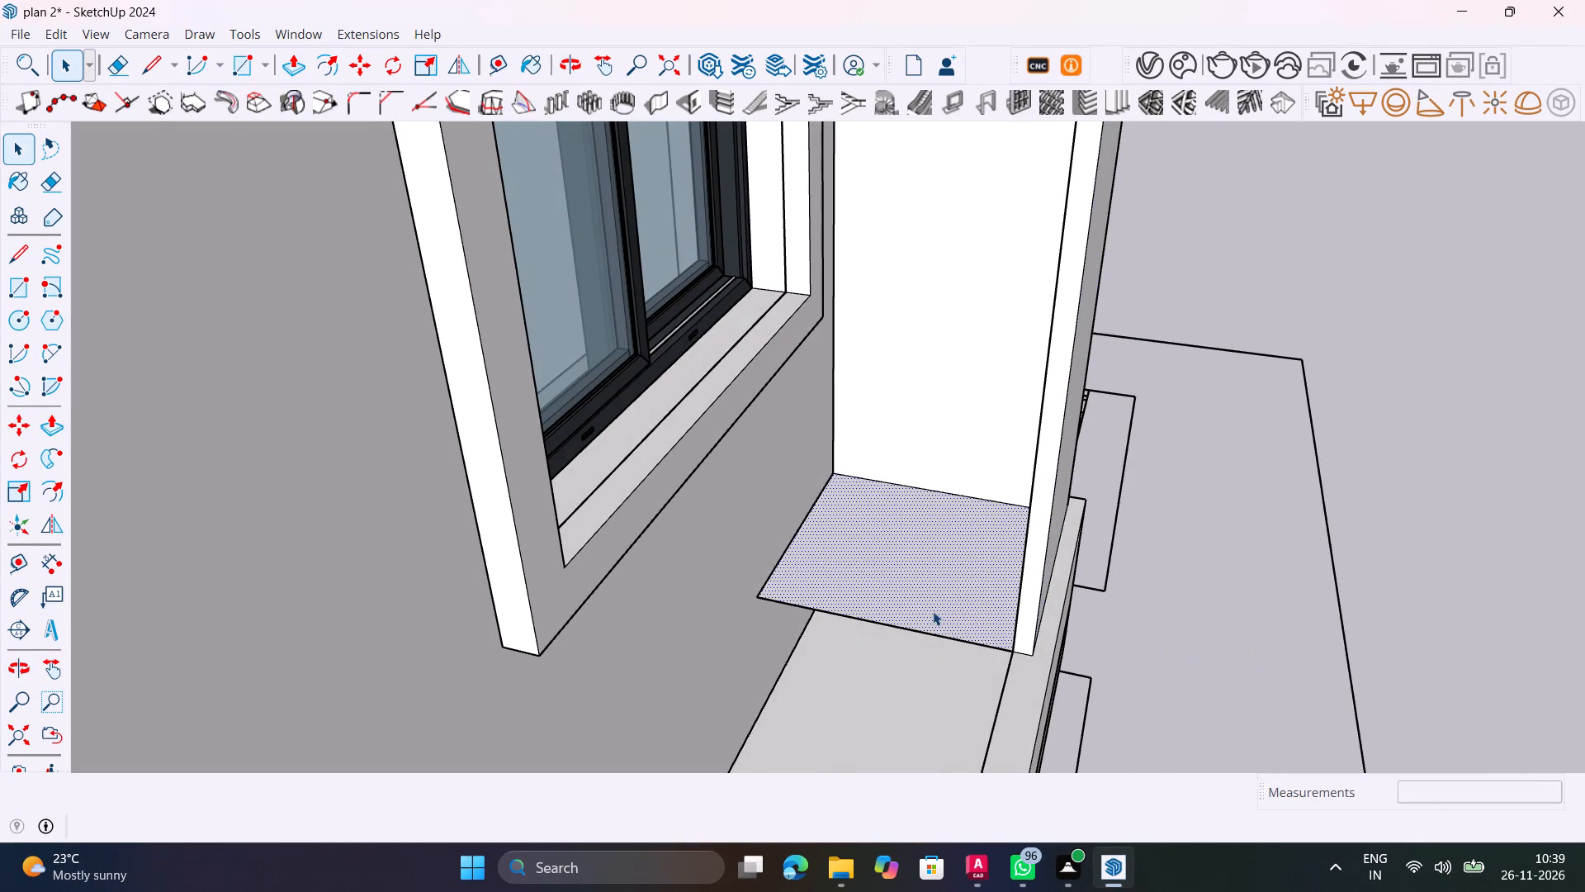
key(Delete)
click(942, 638)
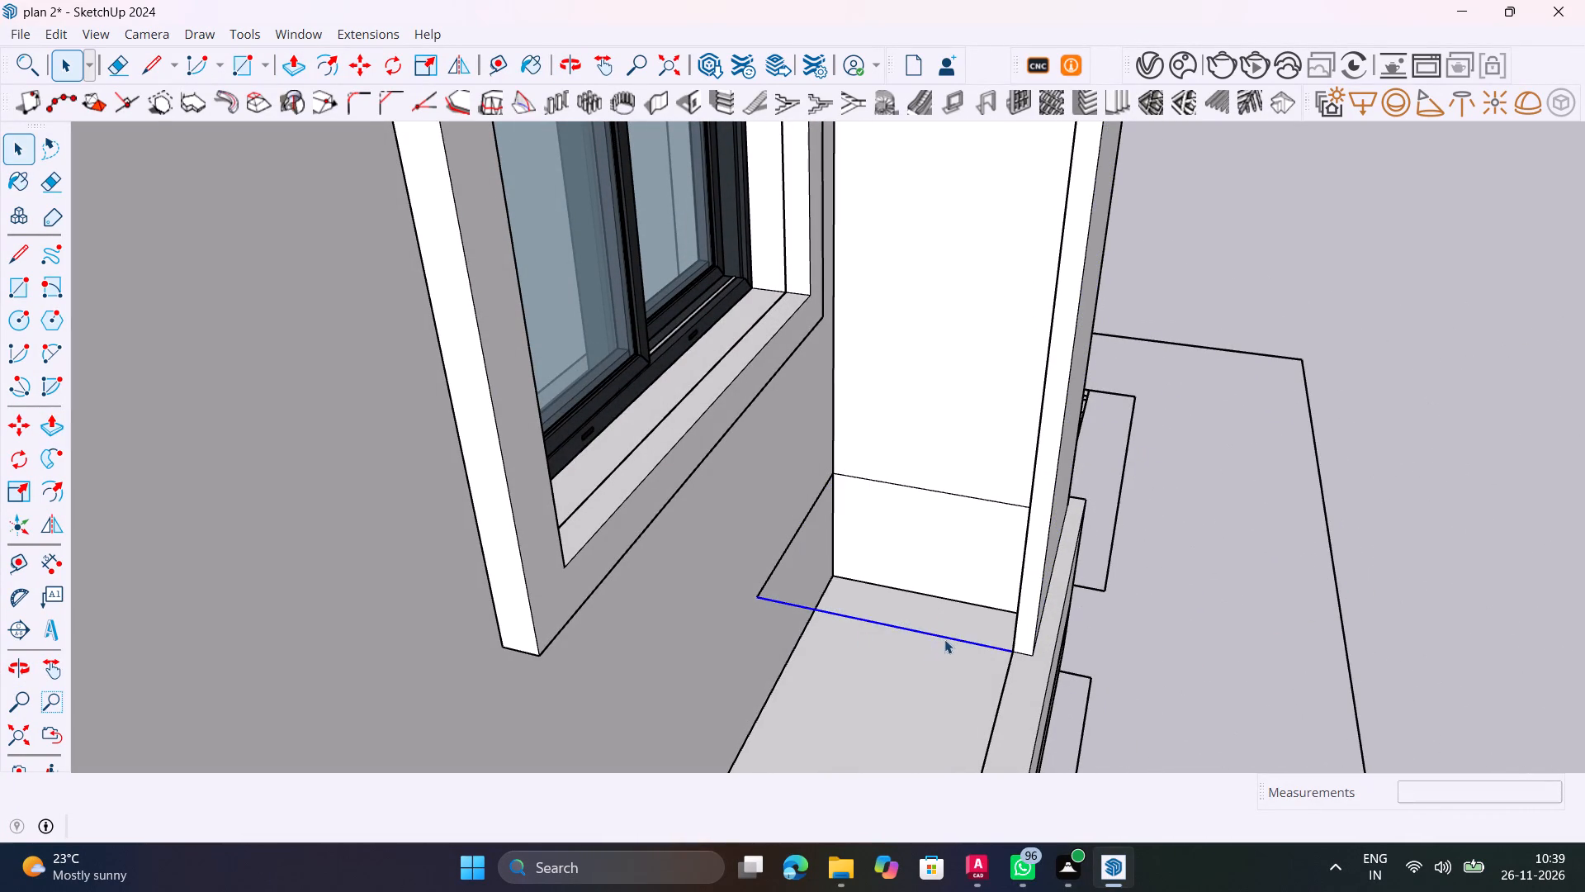
key(Delete)
click(792, 546)
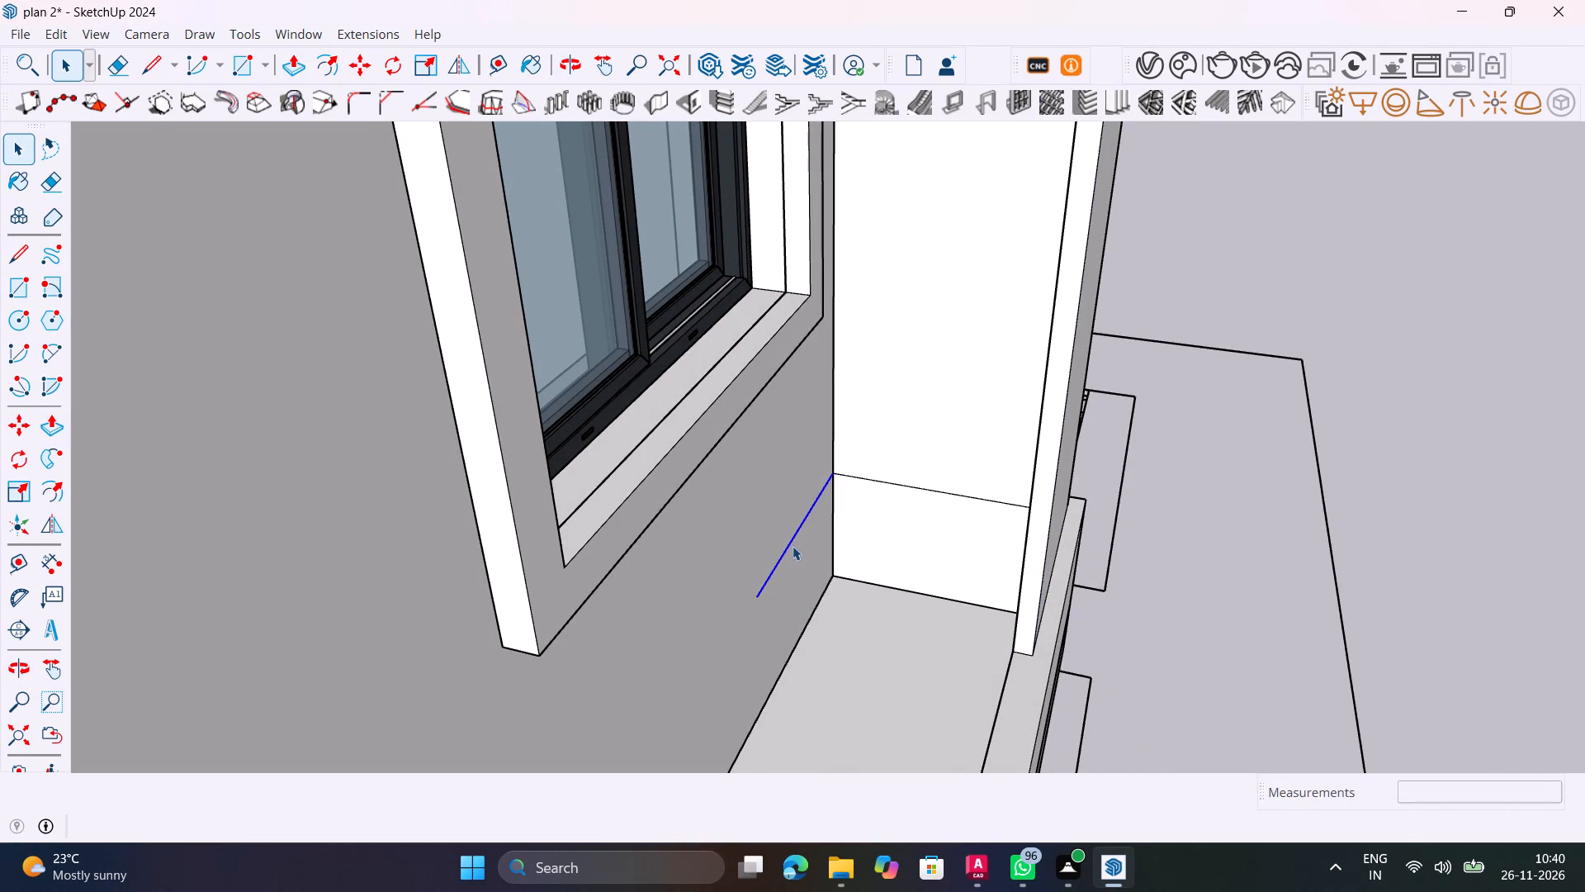
key(Delete)
Examine the new corner wall on the upper balcony and its clearance from the adjacent window, from inside and outside.
middle_drag(887, 622, 944, 620)
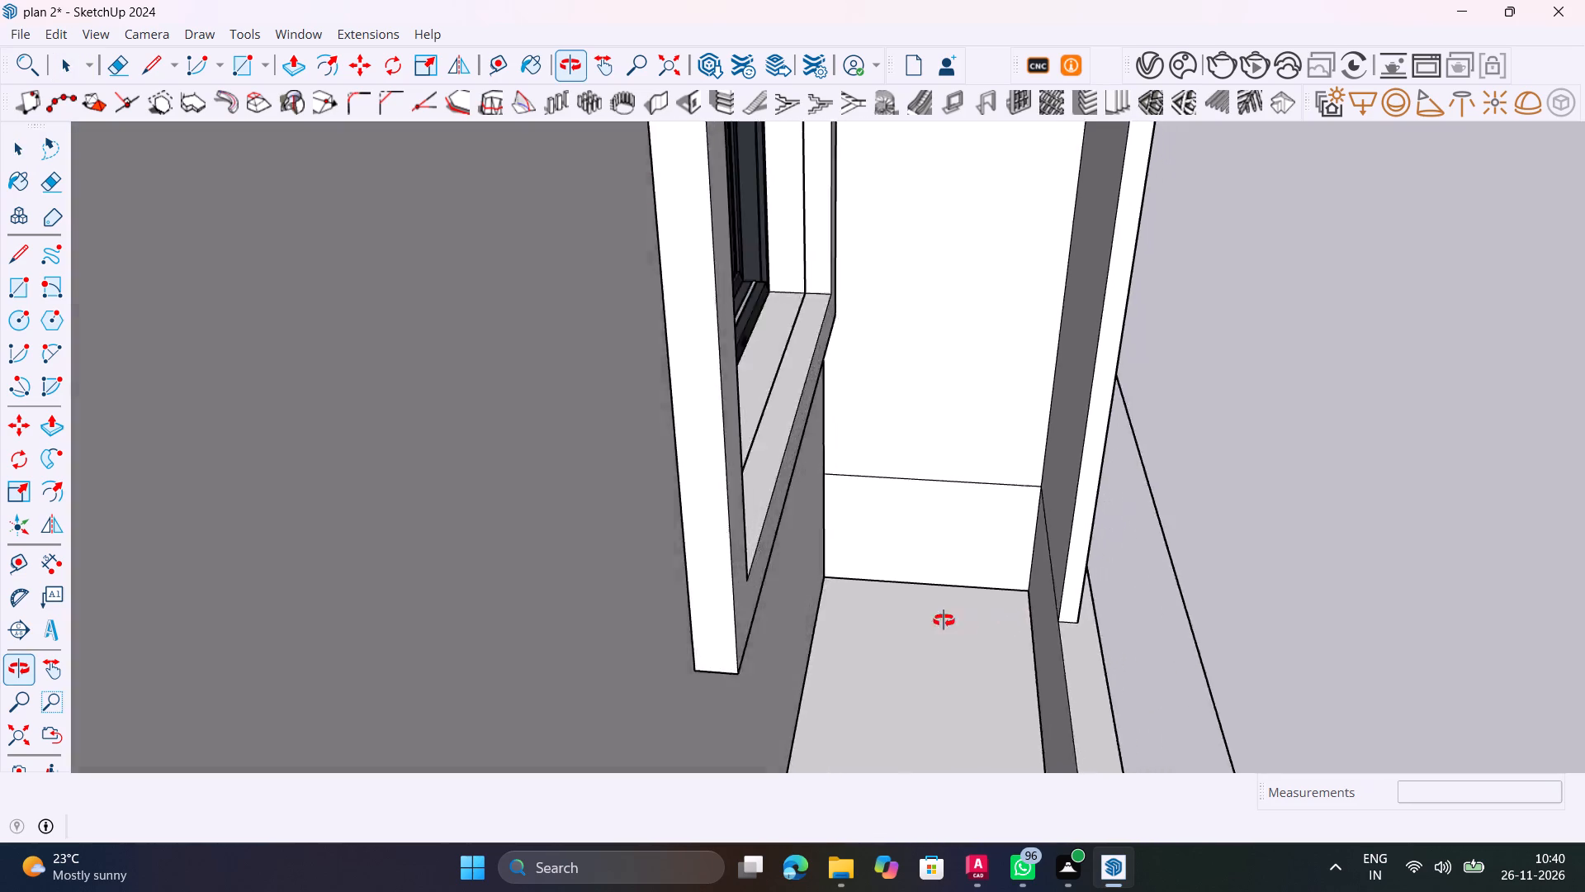
middle_drag(944, 620, 740, 640)
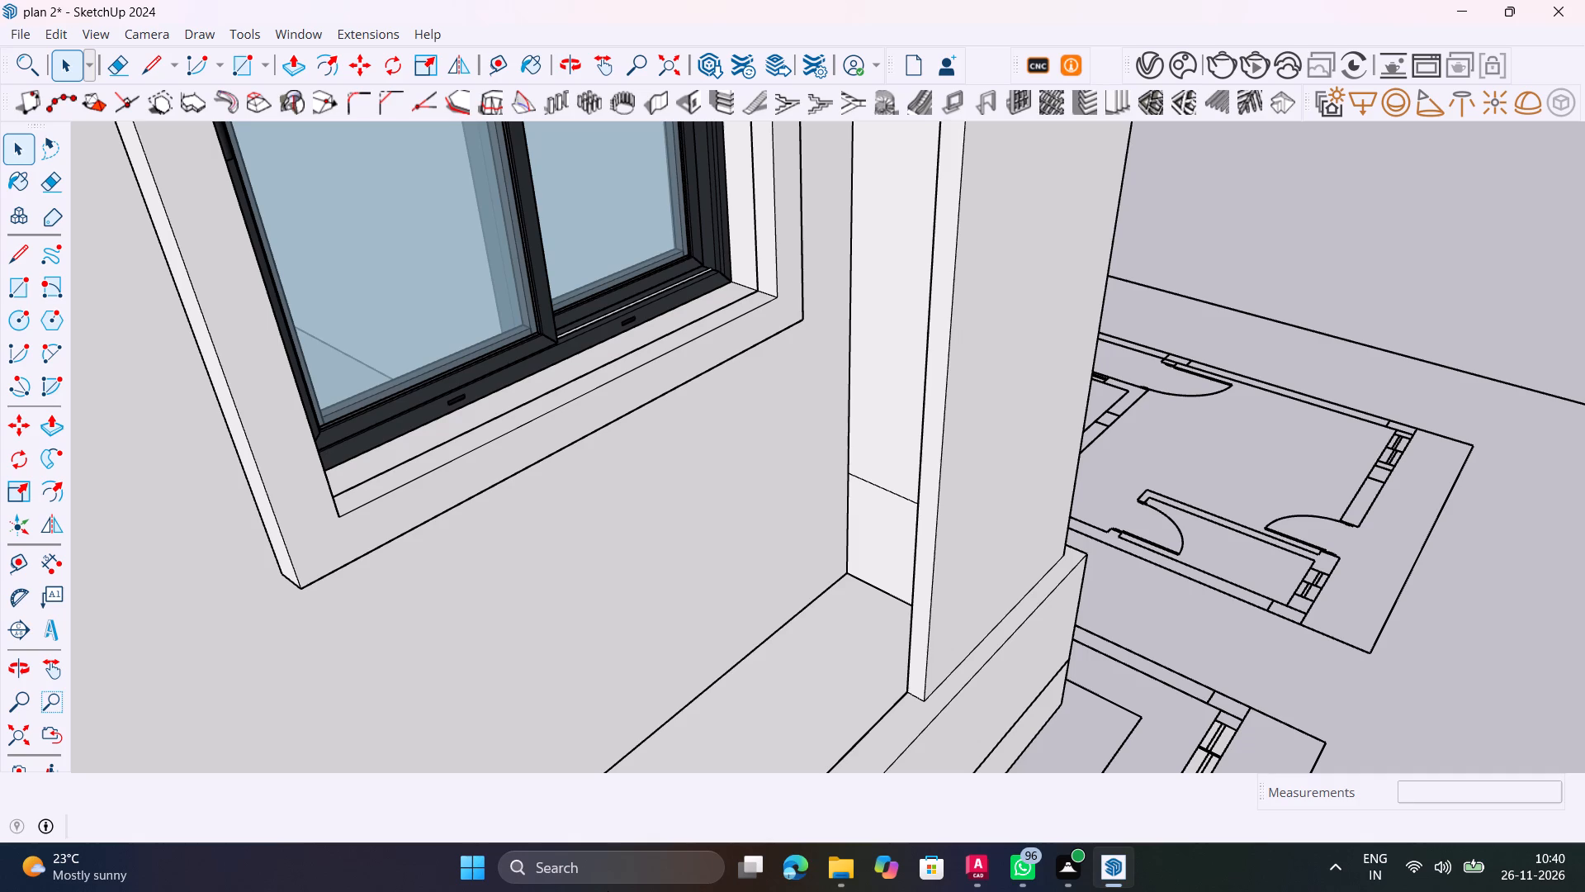
scroll(612, 858, down, 4)
scroll(930, 600, down, 2)
middle_drag(979, 643, 349, 638)
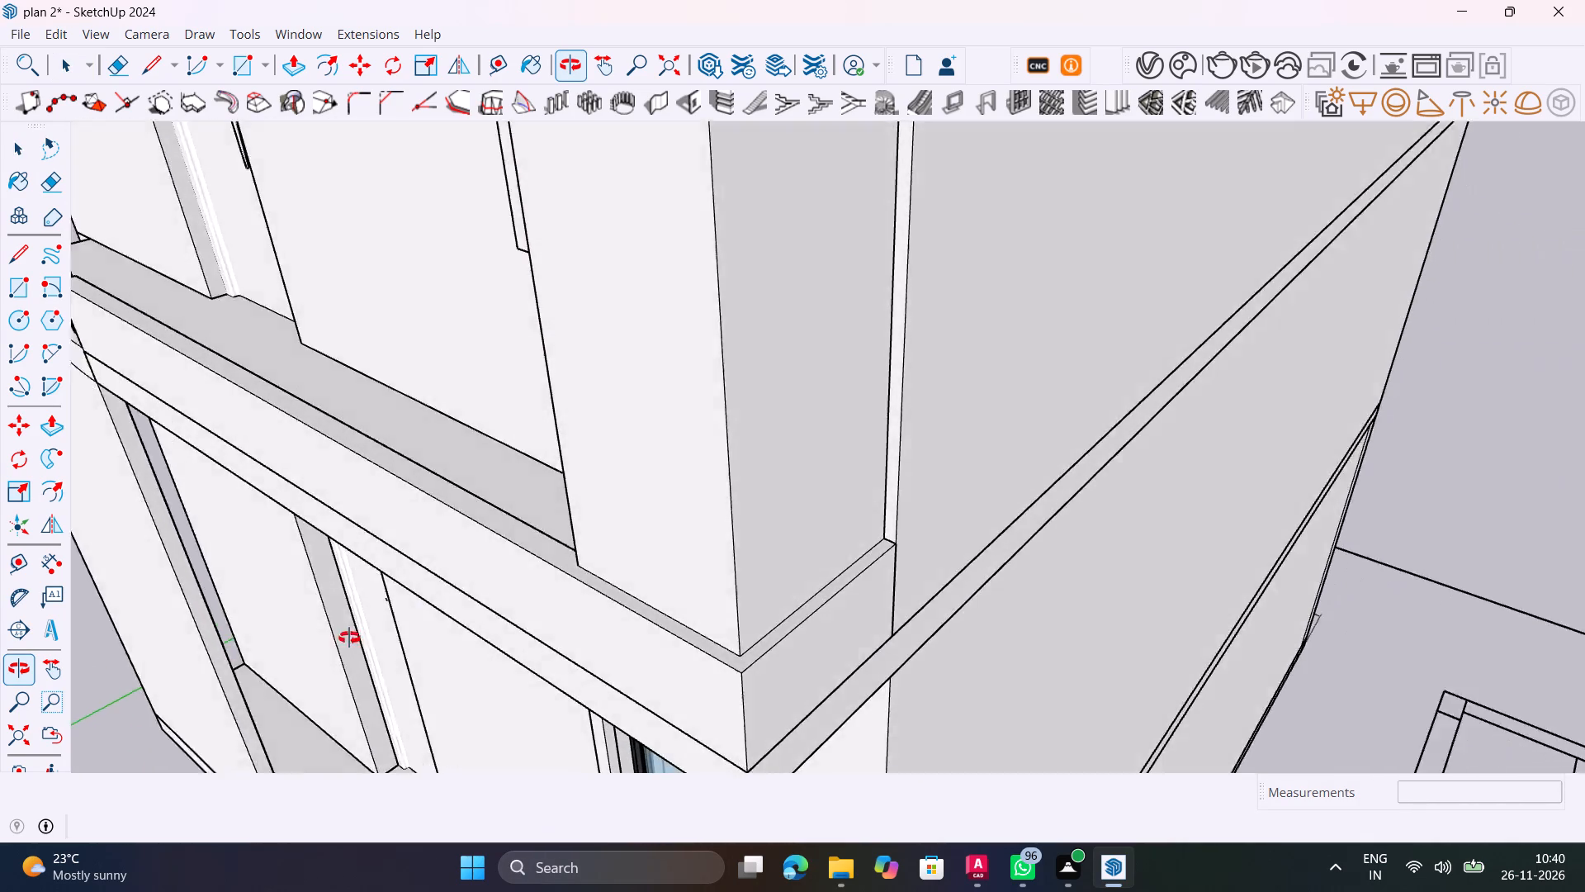
middle_drag(349, 638, 763, 529)
scroll(800, 496, down, 4)
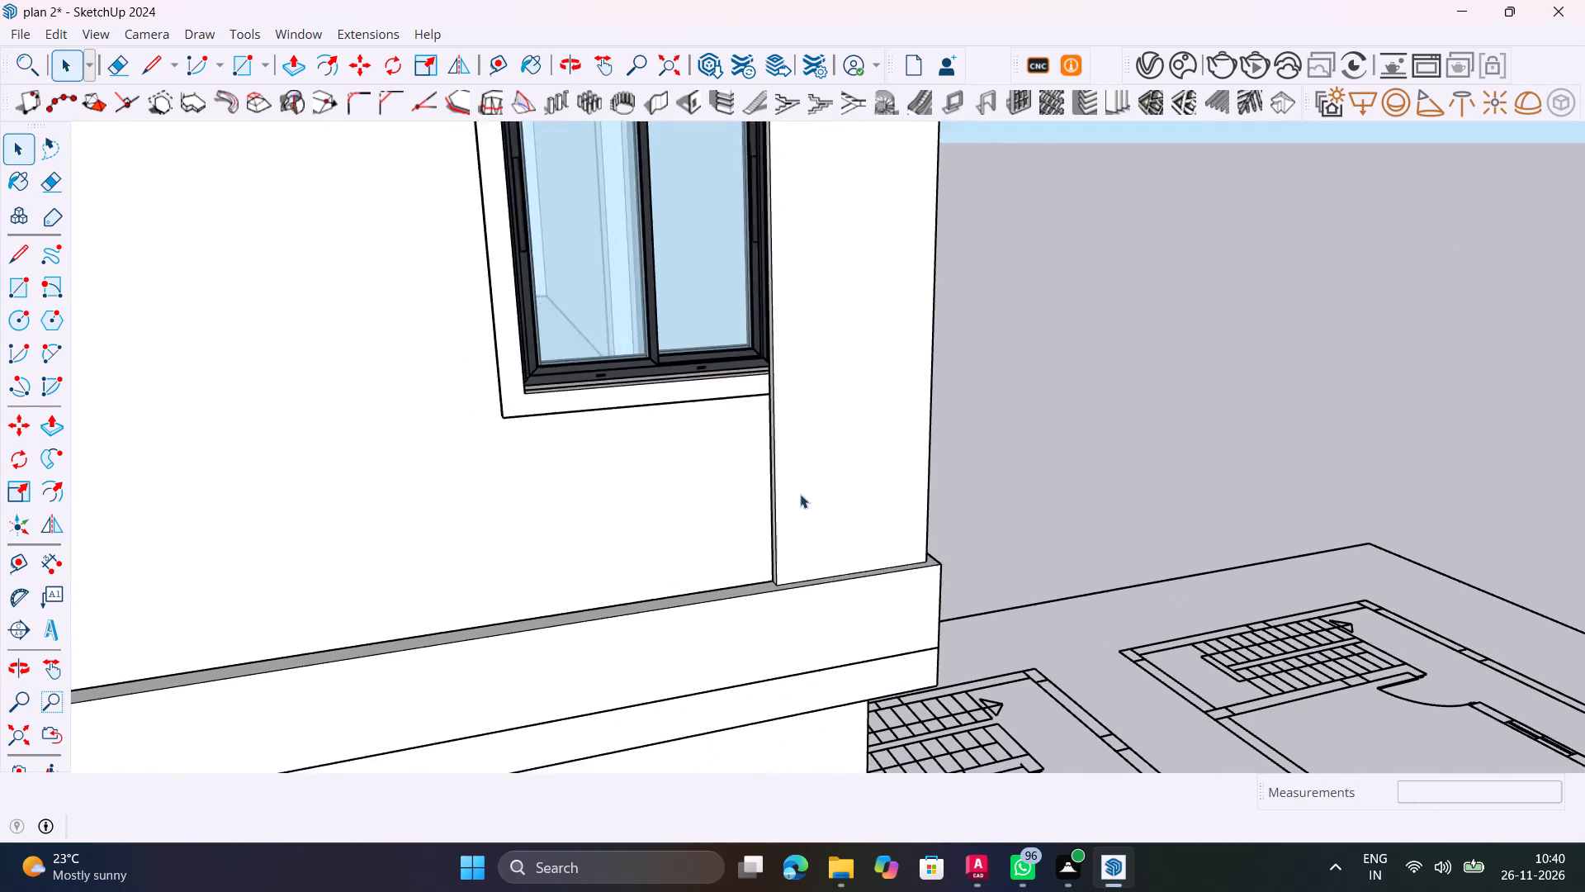
scroll(800, 494, down, 2)
shift+middle_drag(840, 510, 839, 688)
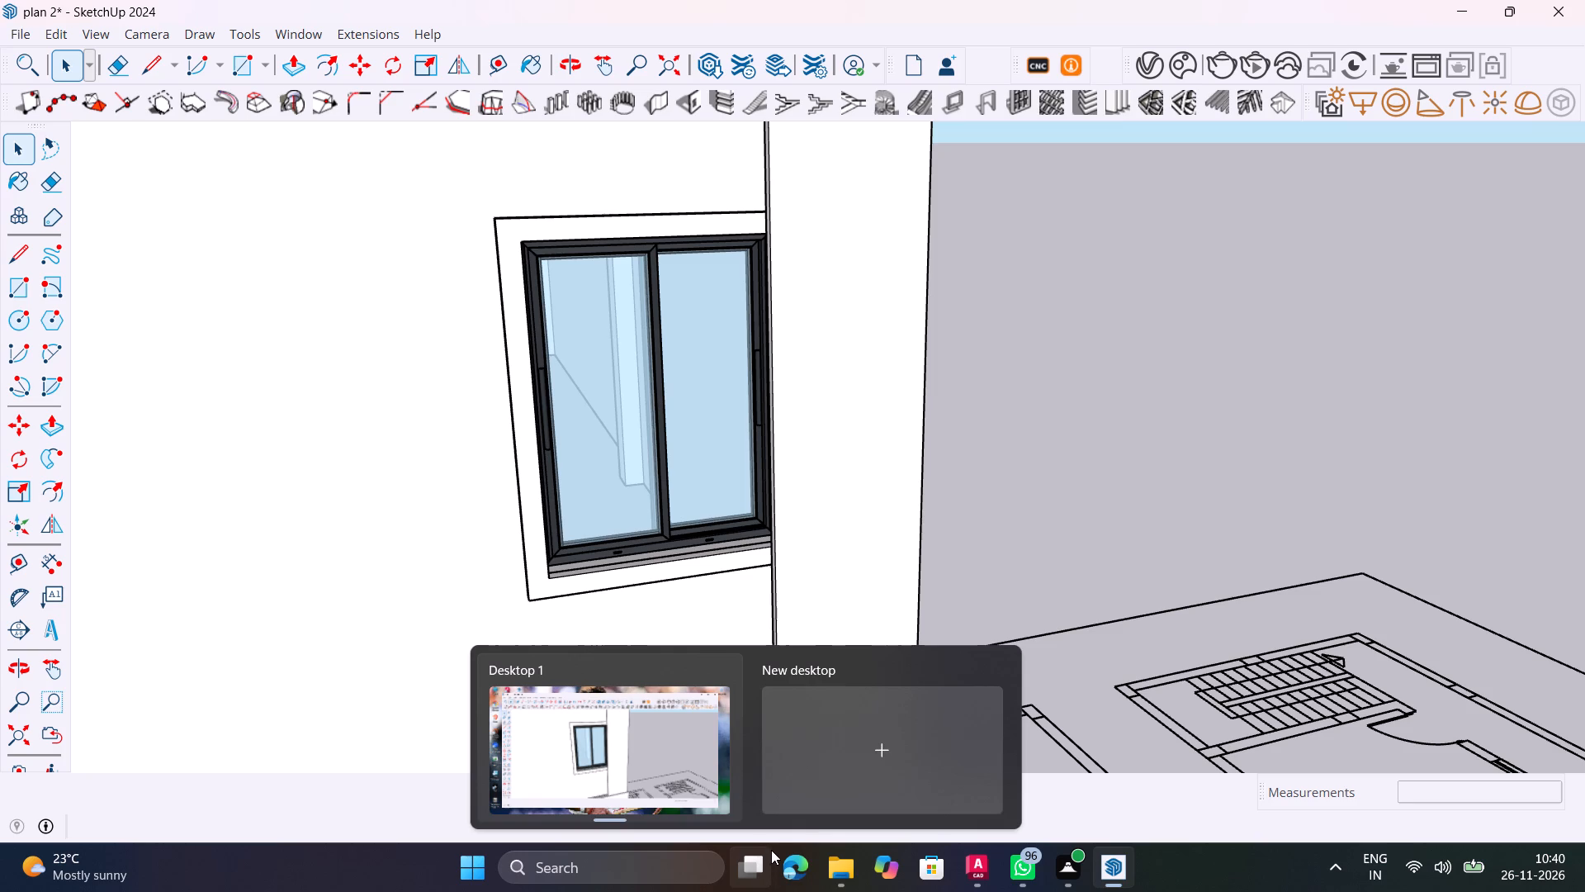
scroll(924, 499, up, 1)
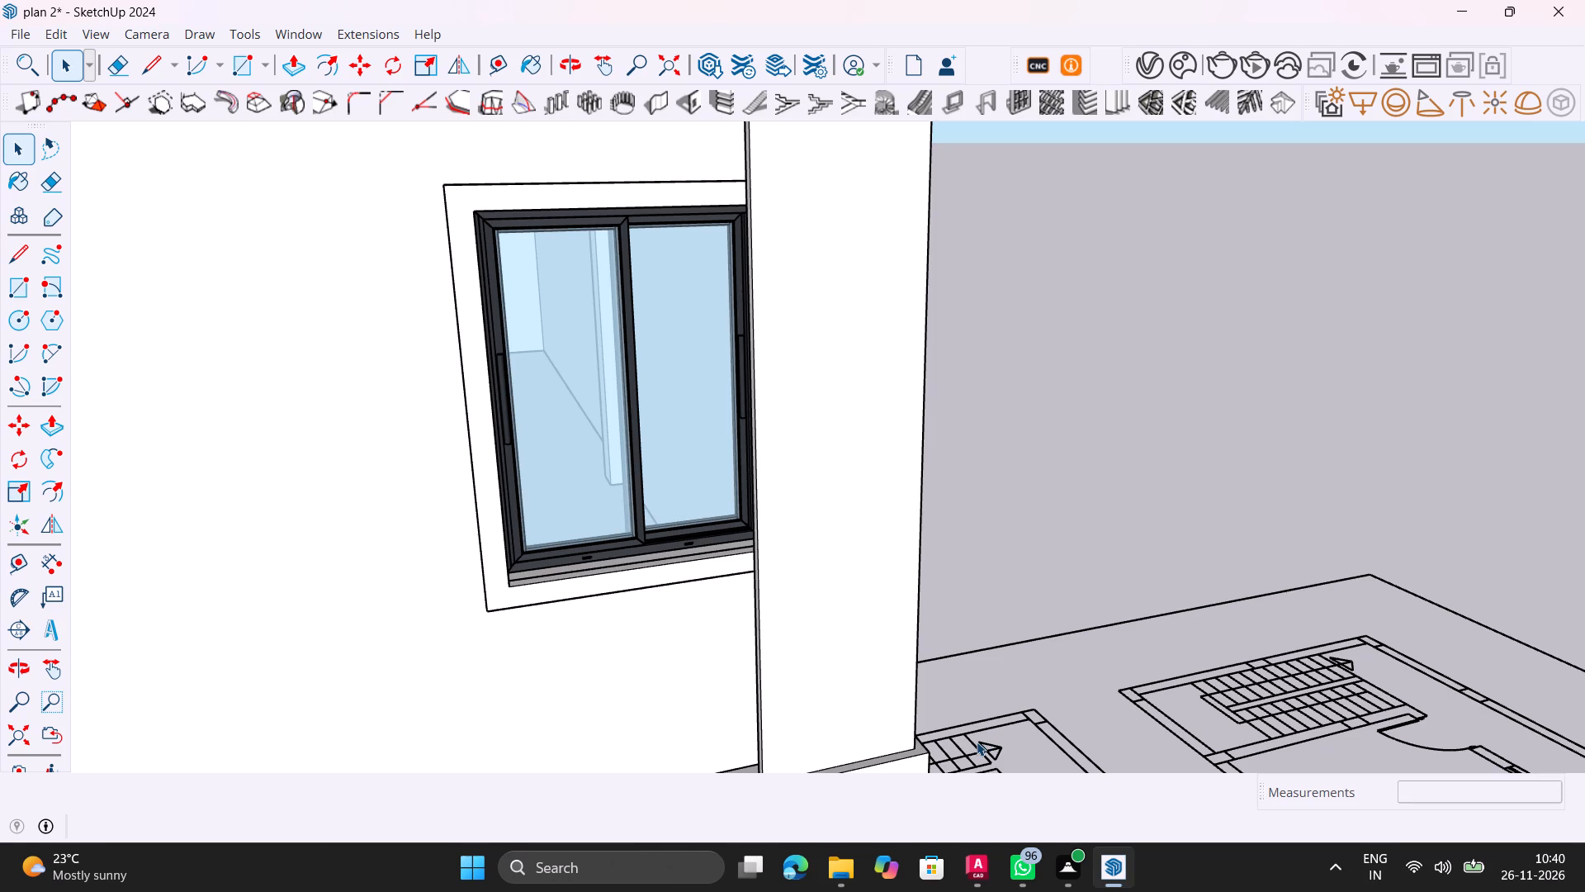
scroll(710, 519, up, 6)
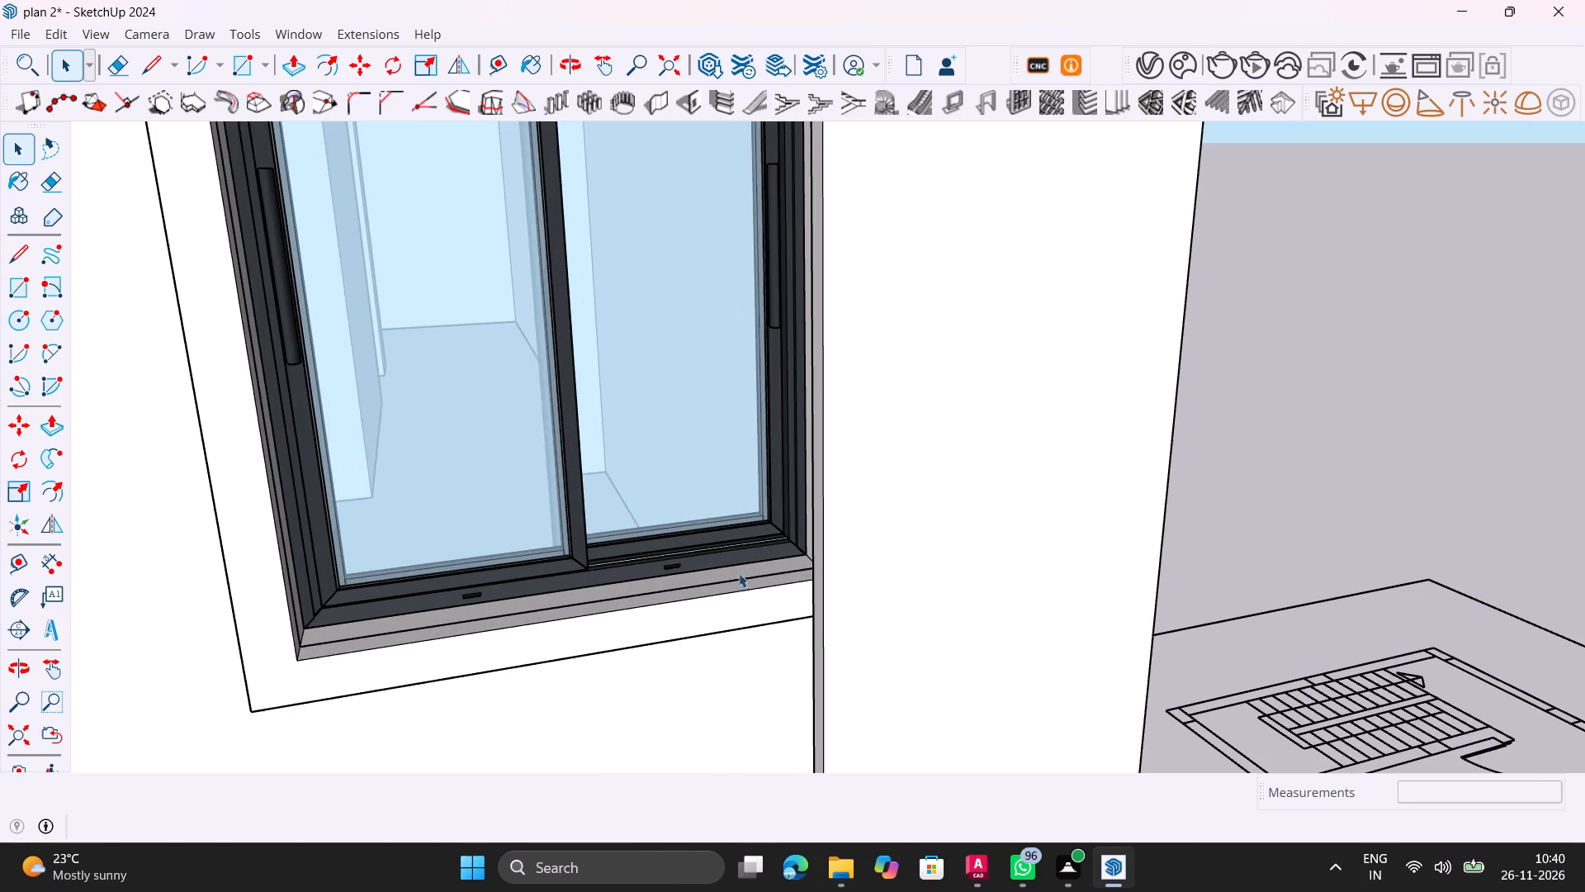
middle_drag(743, 562, 849, 529)
scroll(859, 466, down, 7)
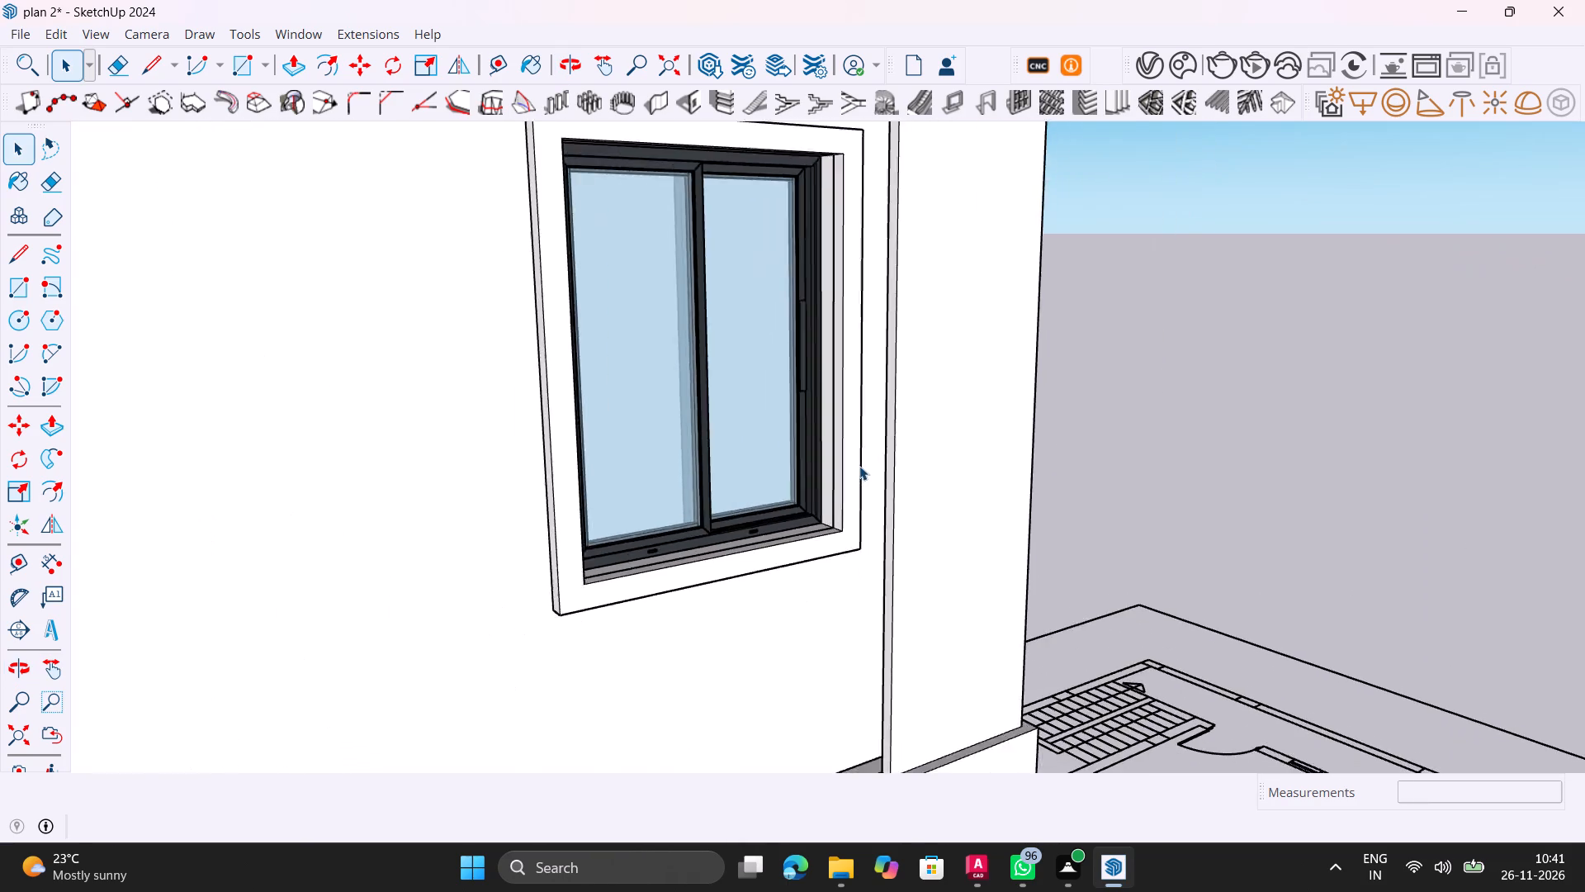
scroll(859, 466, down, 6)
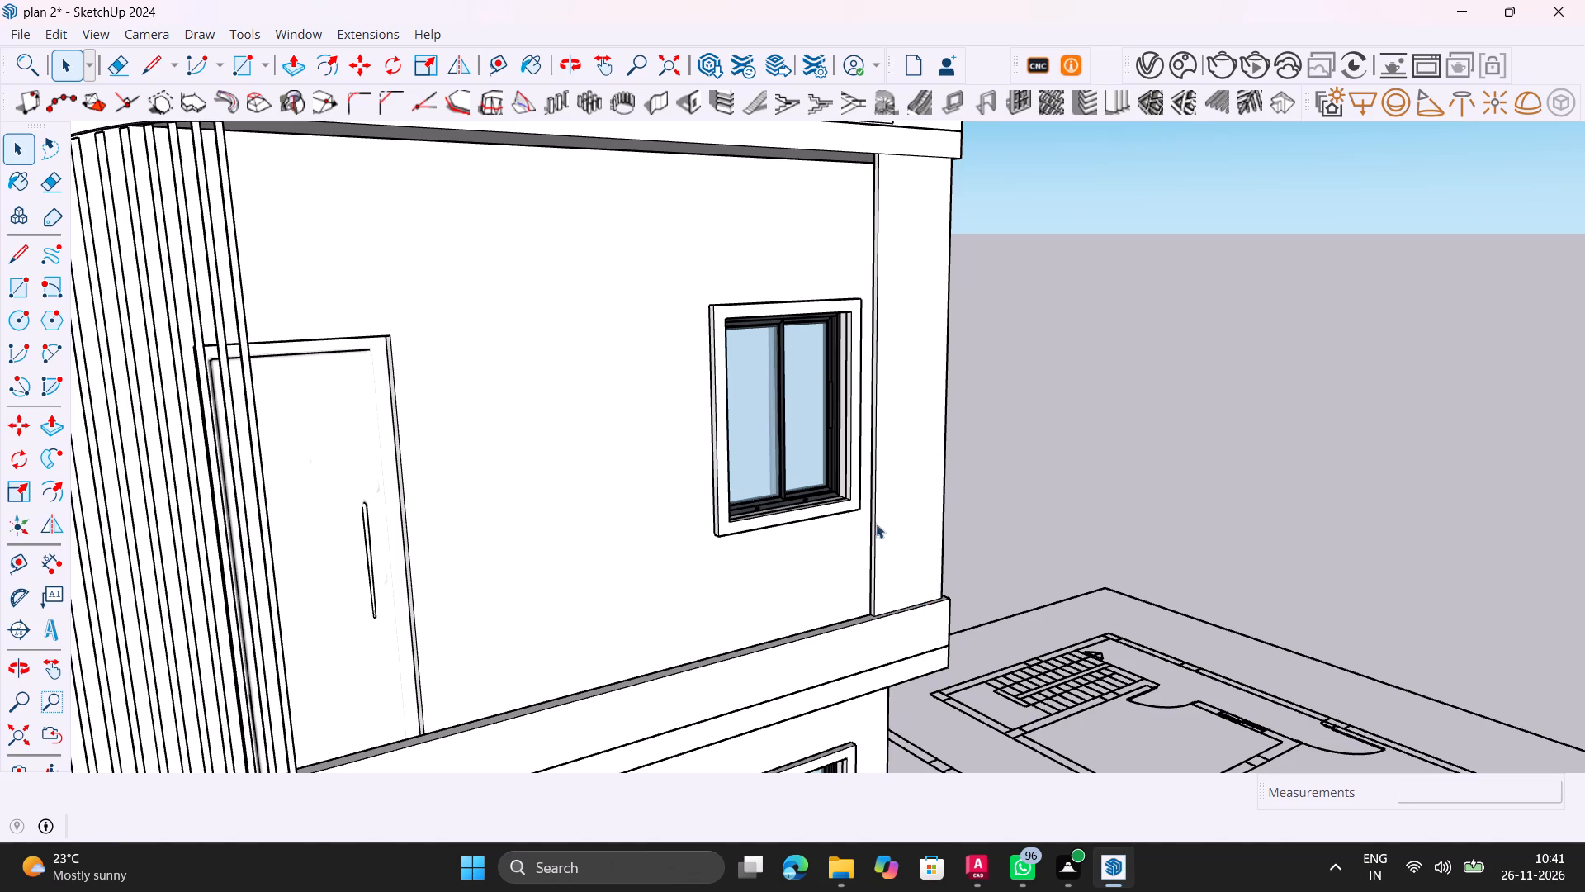
scroll(712, 662, down, 11)
Examine the roof parapet's railings and the profile end of the crown moulding at the parapet's outer front corner.
scroll(608, 490, up, 5)
scroll(527, 381, up, 2)
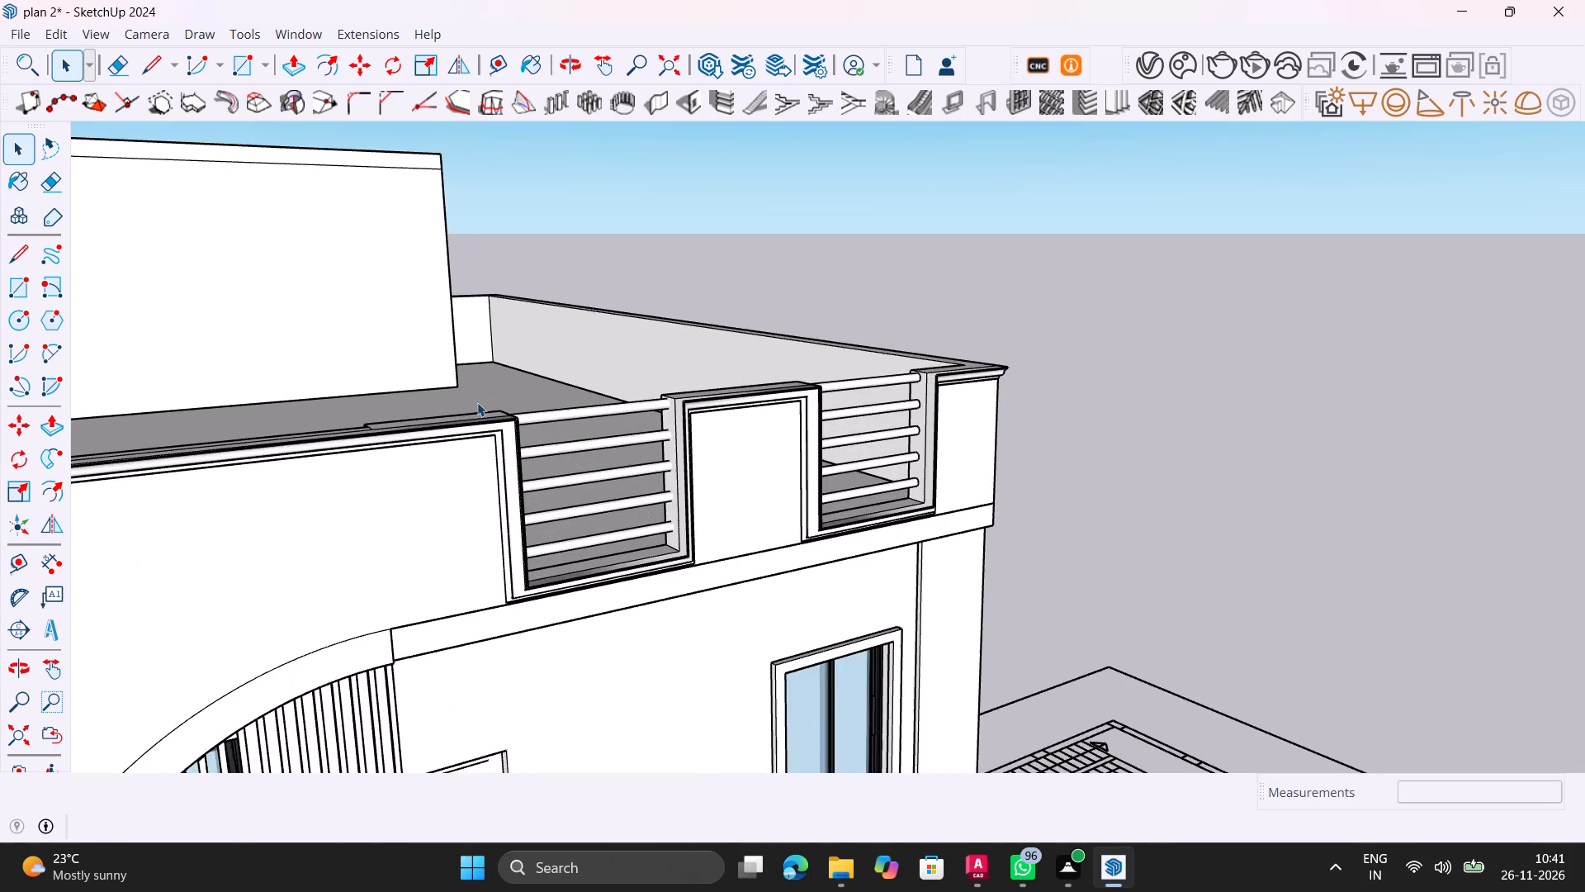
scroll(449, 420, up, 15)
middle_drag(580, 455, 248, 491)
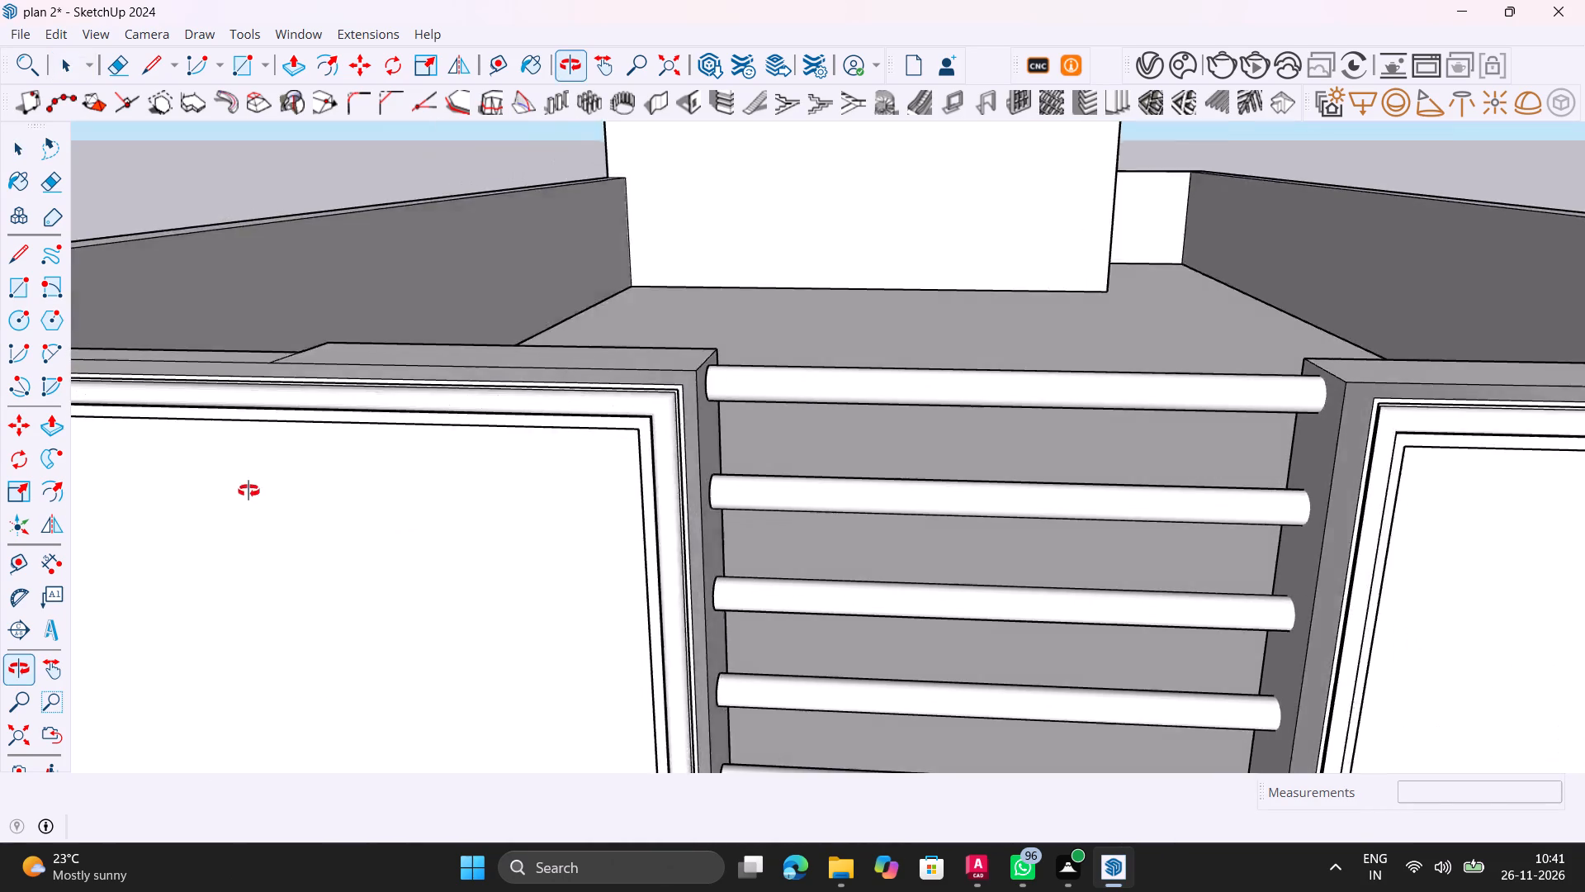
middle_drag(248, 491, 242, 491)
scroll(505, 364, down, 15)
middle_drag(712, 387, 287, 385)
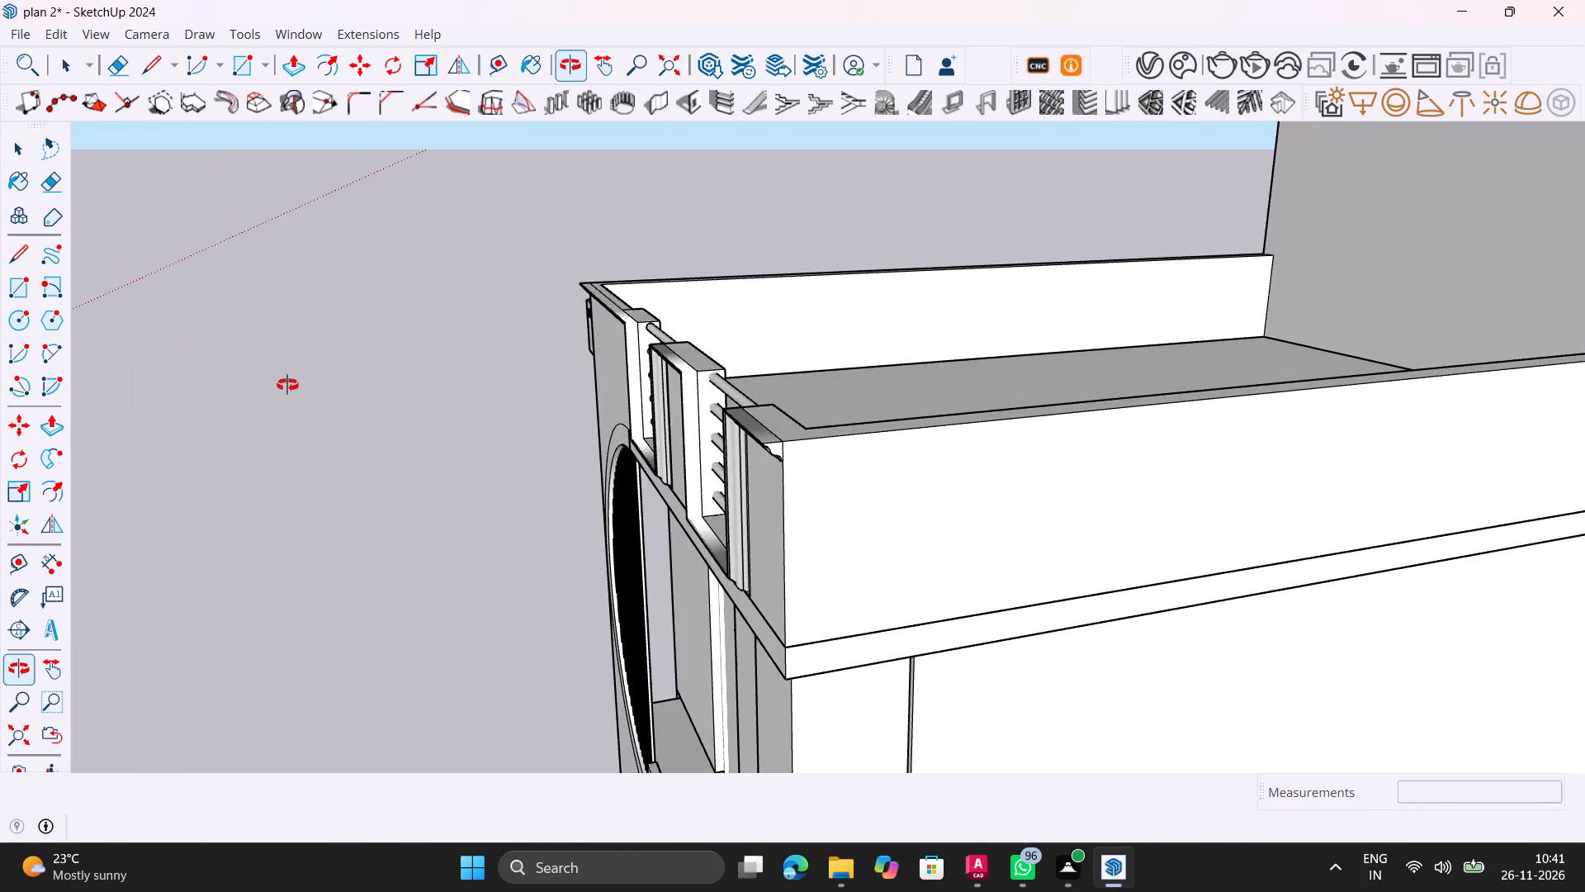
middle_drag(287, 385, 310, 327)
scroll(807, 358, up, 2)
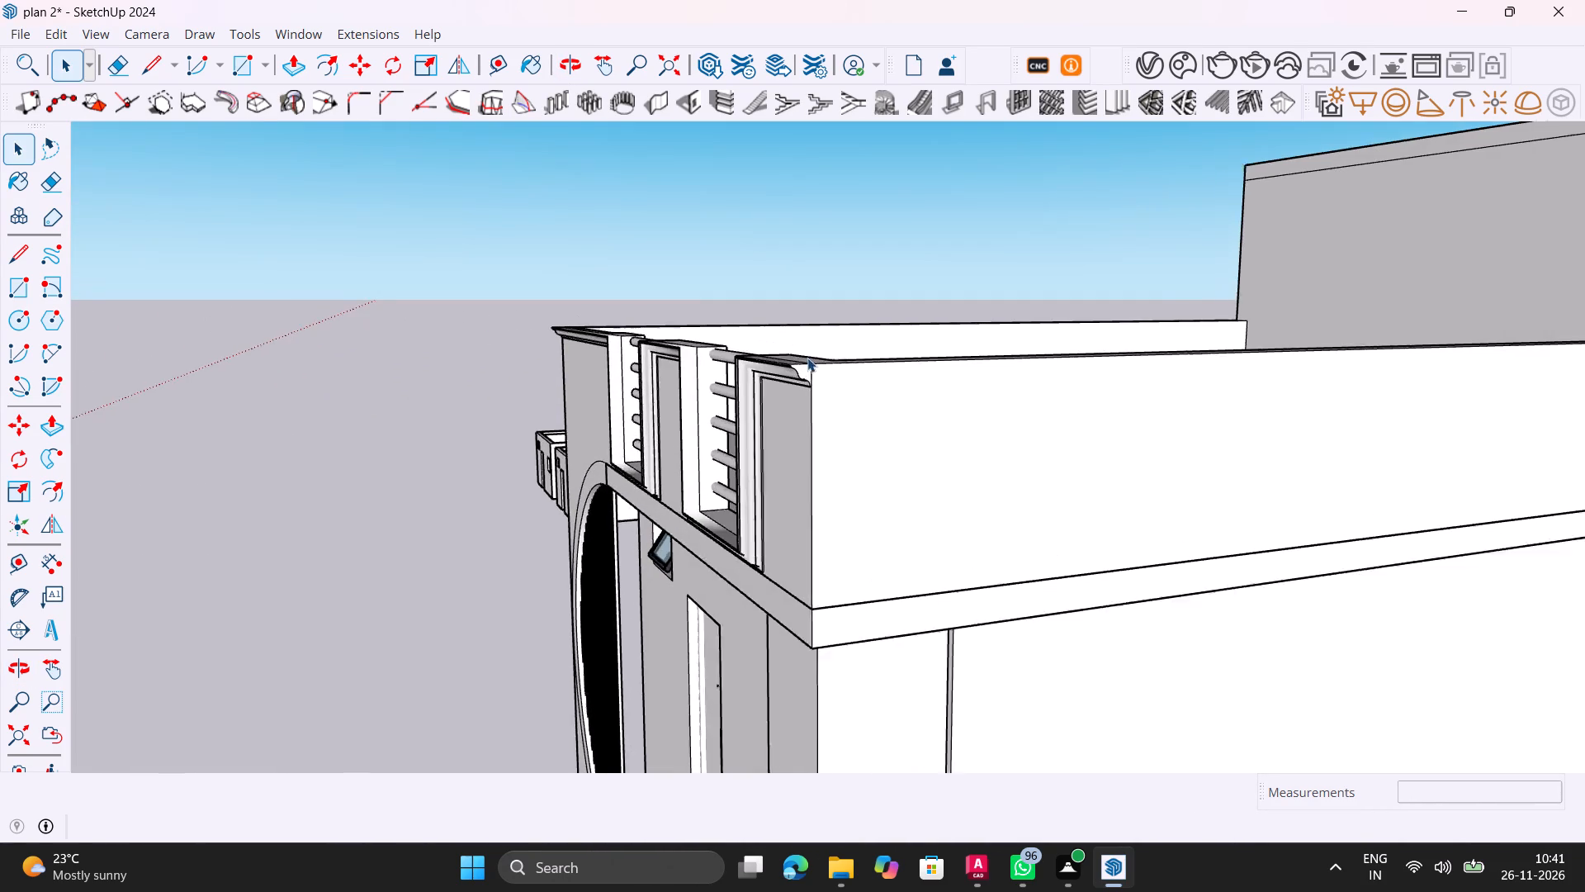
scroll(807, 358, up, 13)
scroll(774, 320, down, 5)
scroll(628, 365, down, 11)
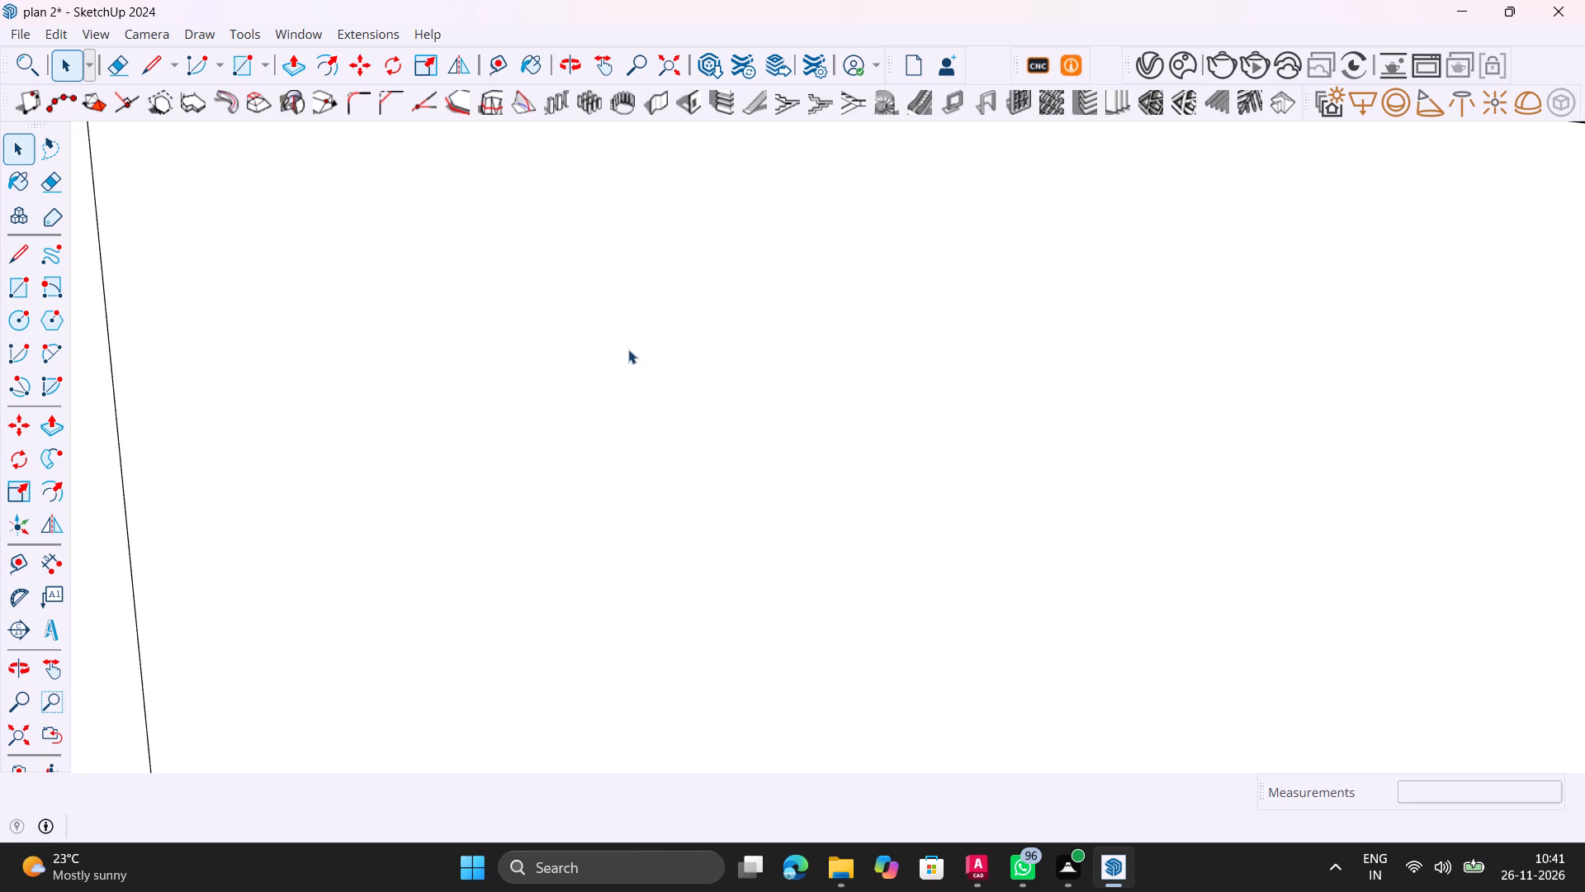
scroll(628, 349, down, 3)
scroll(227, 561, down, 2)
middle_drag(317, 466, 372, 453)
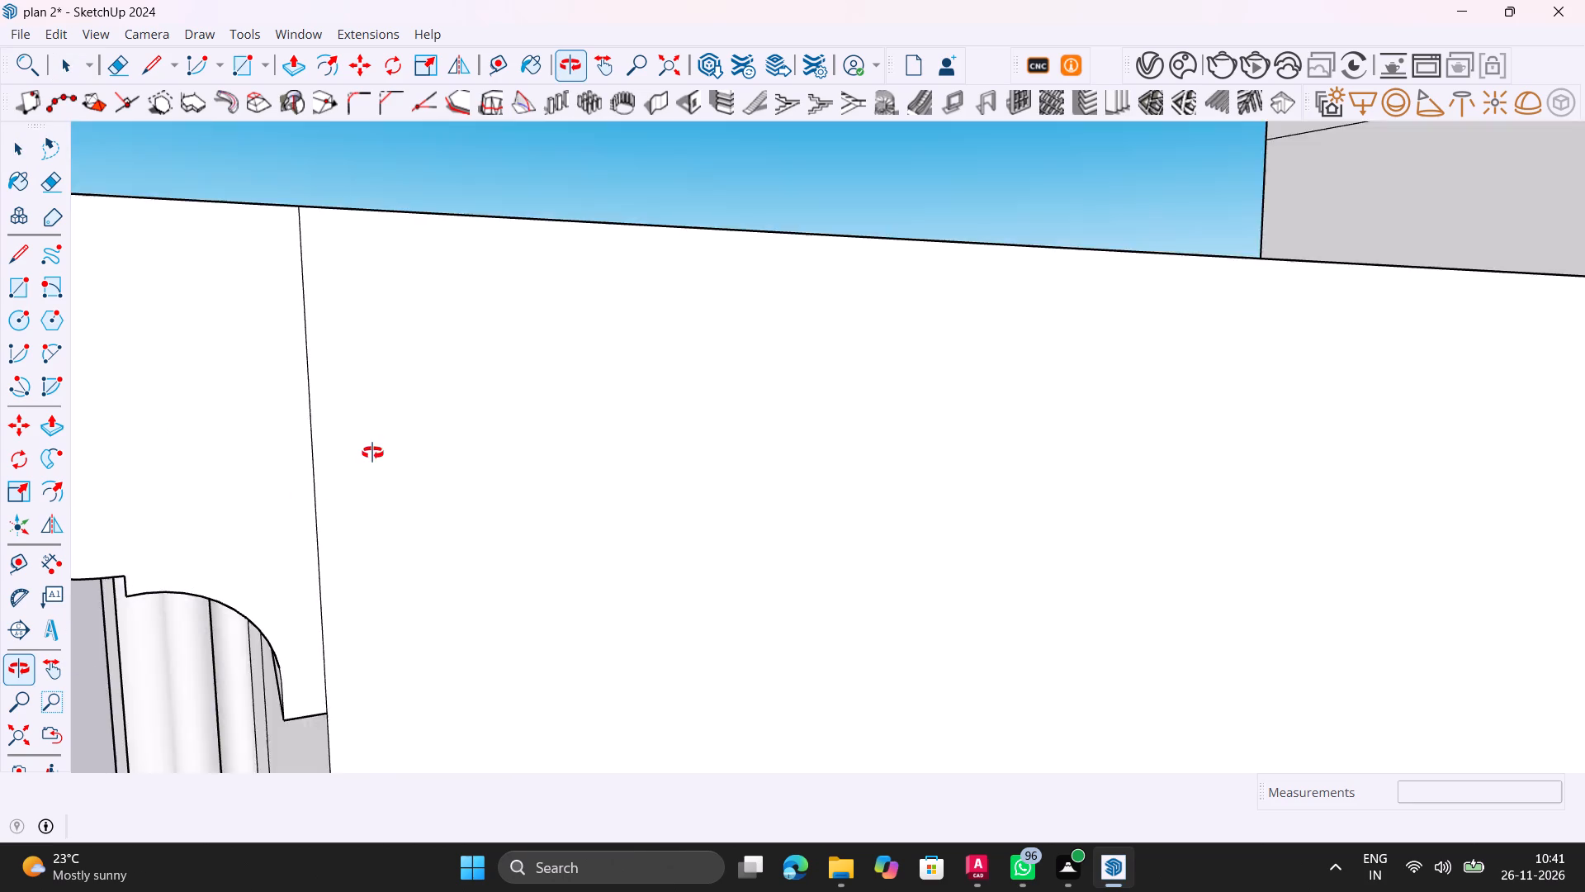
middle_drag(372, 453, 316, 481)
middle_drag(315, 483, 176, 537)
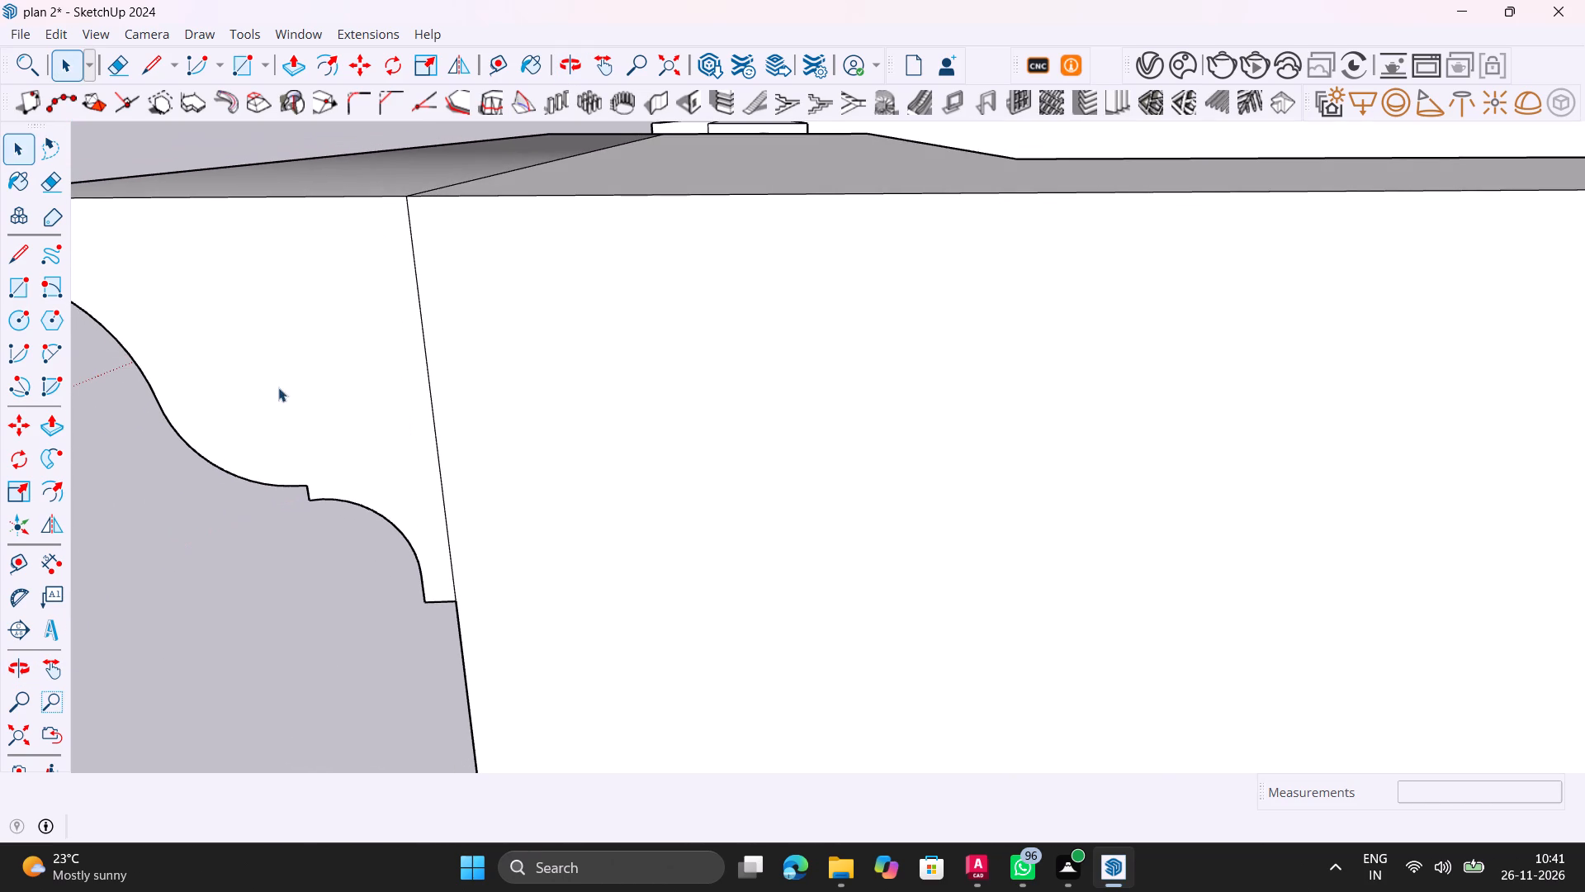
middle_drag(356, 351, 451, 358)
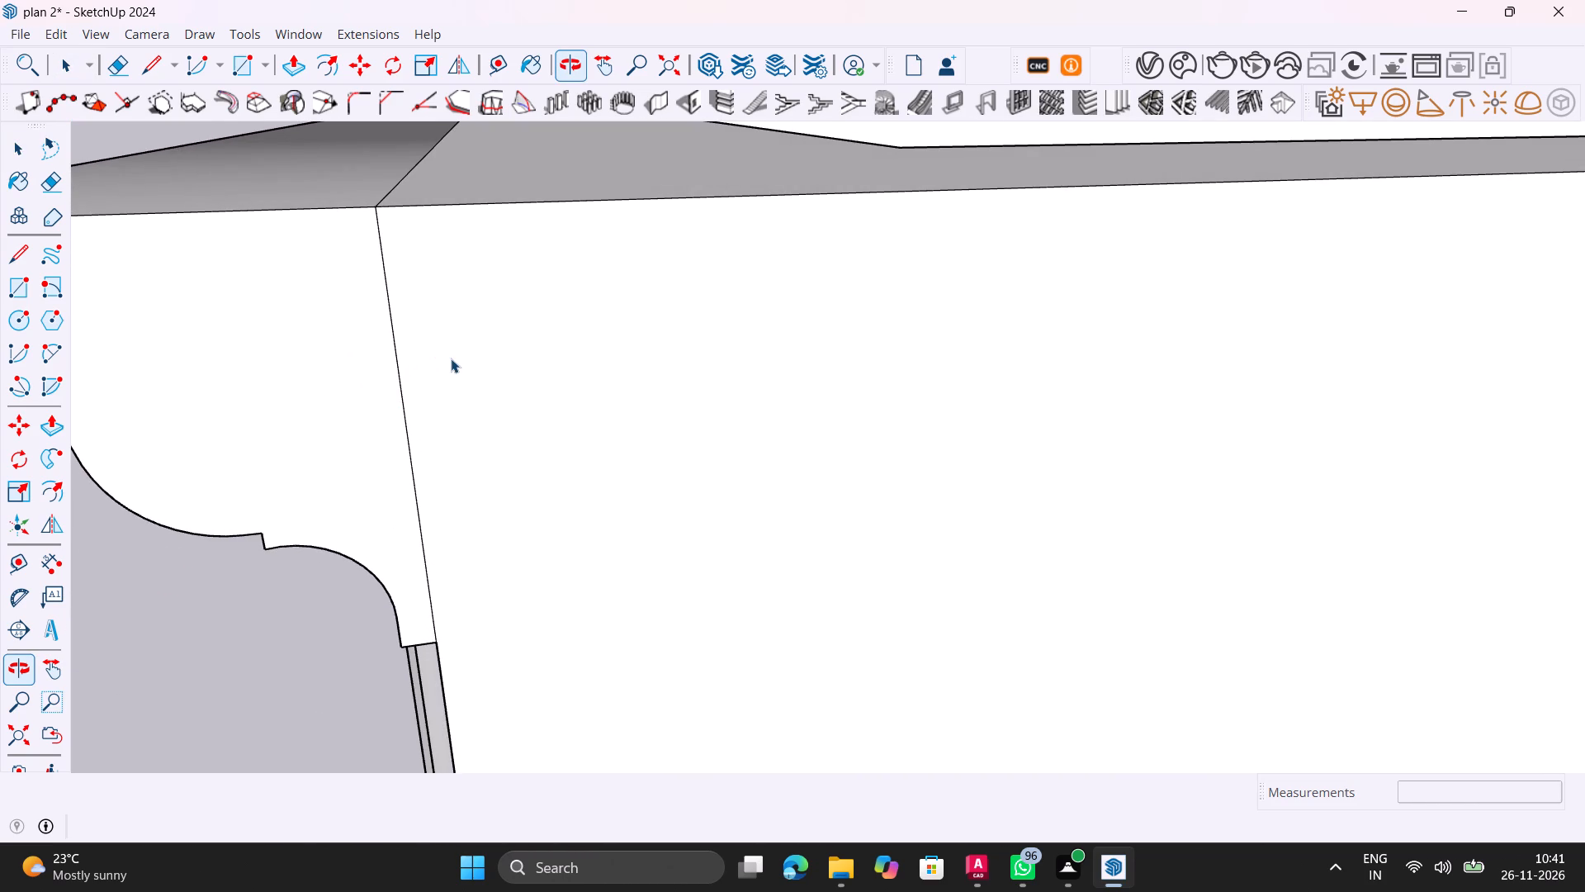
scroll(451, 358, down, 8)
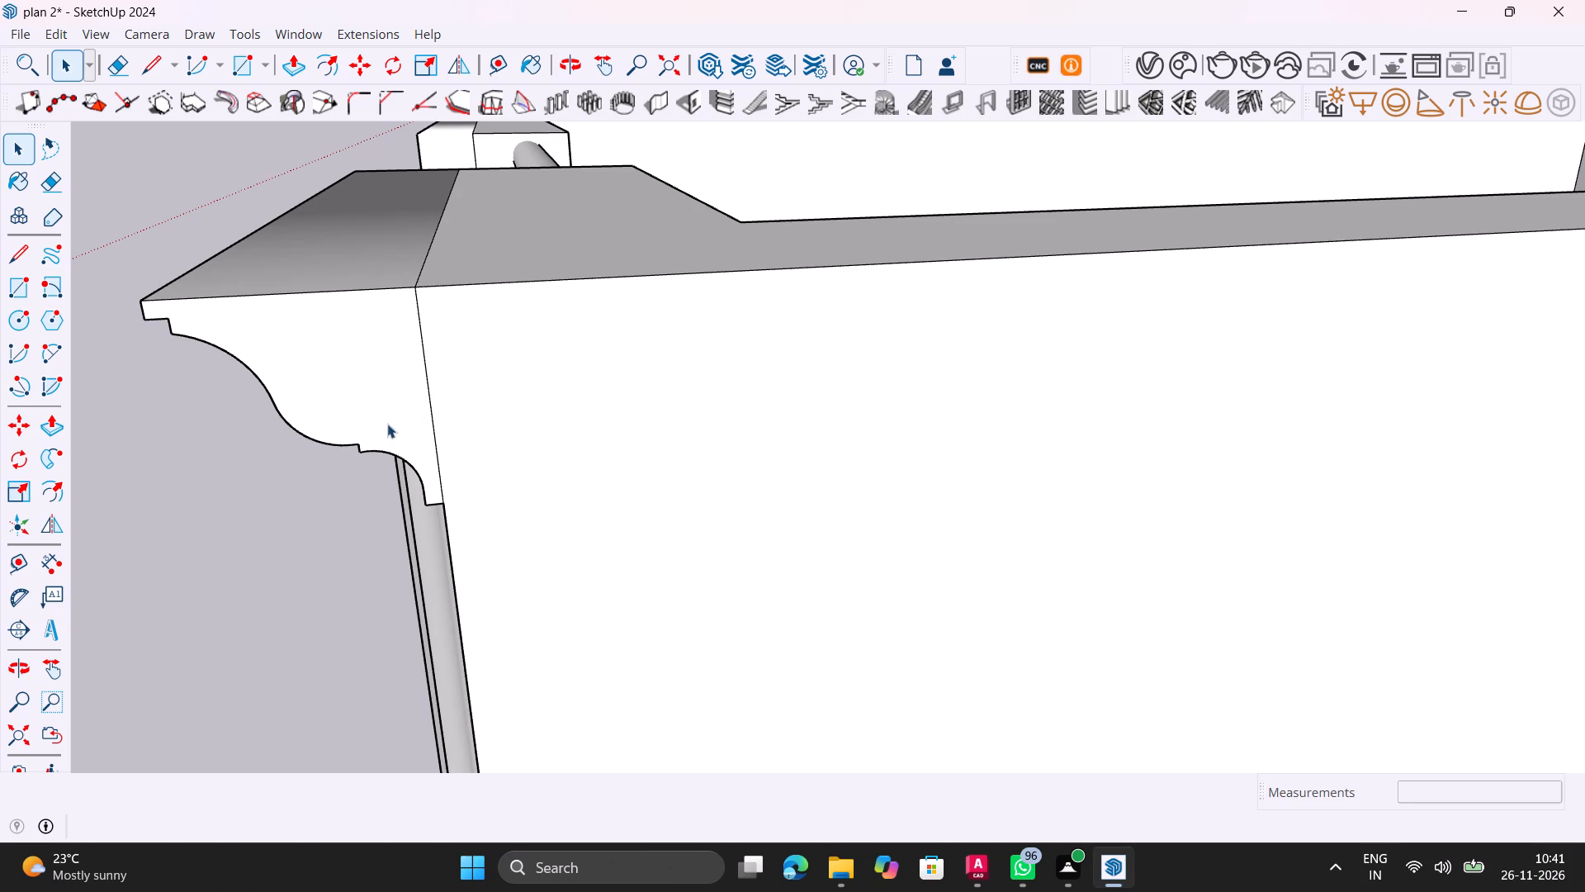
middle_drag(391, 425, 479, 422)
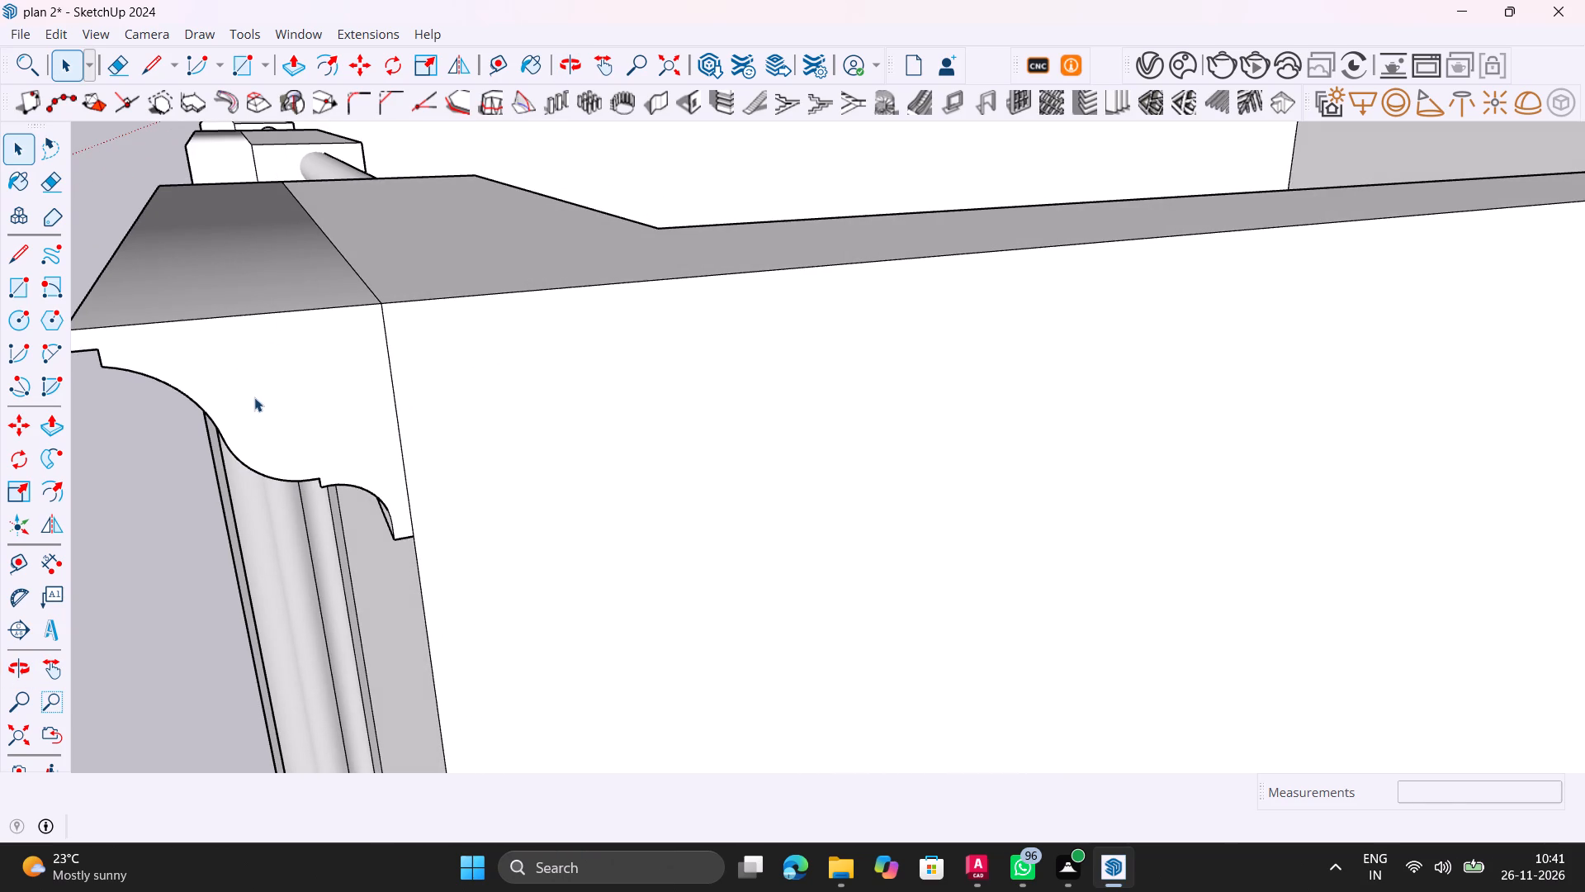
middle_drag(257, 397, 498, 339)
scroll(505, 340, down, 10)
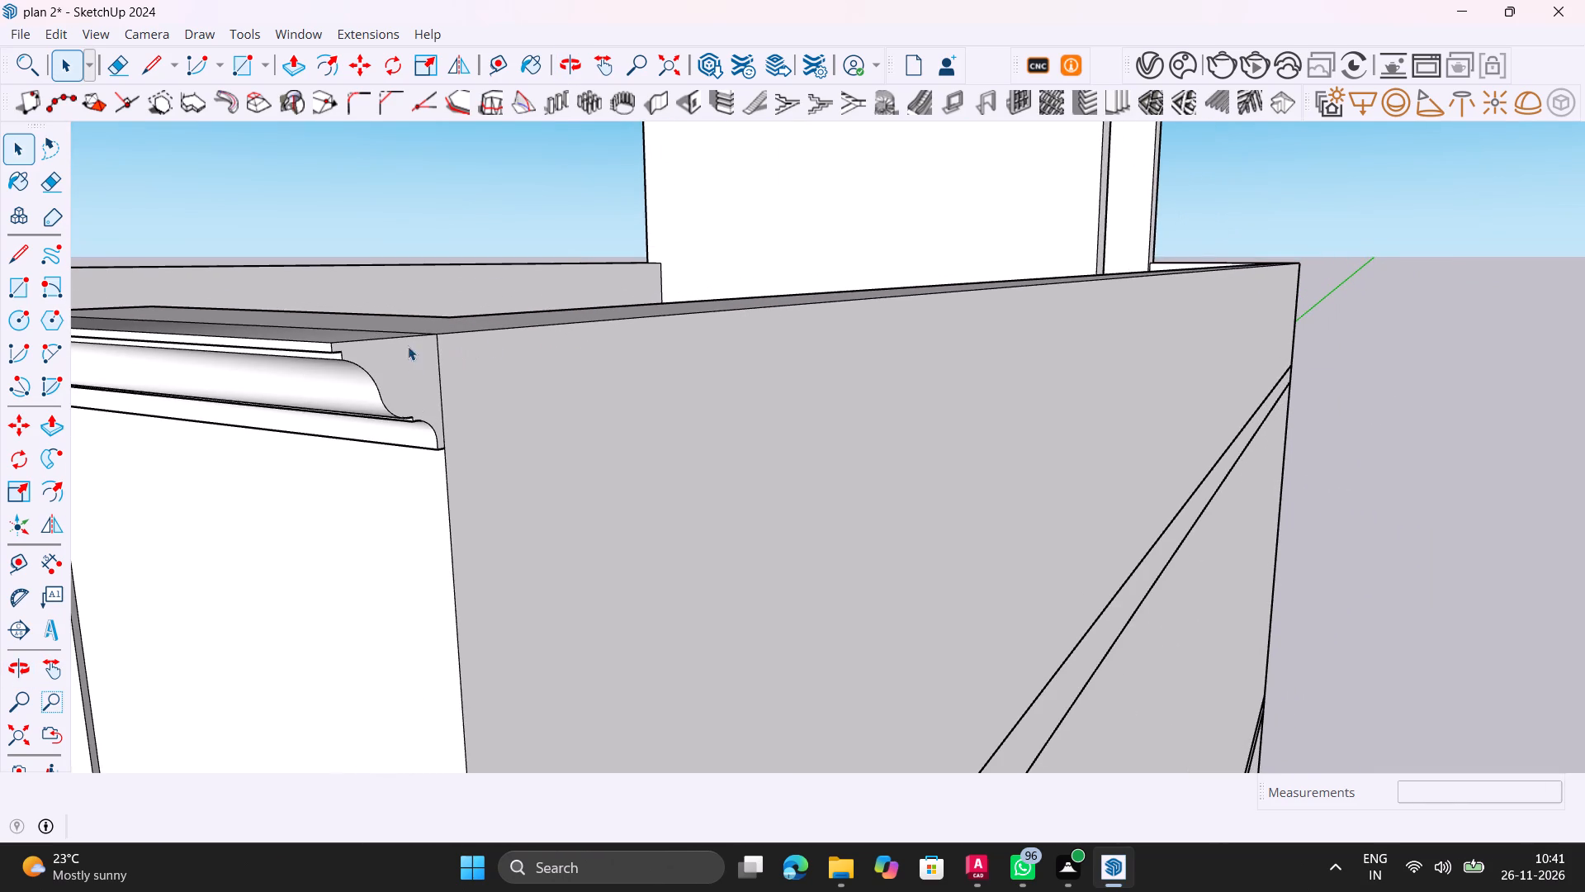
middle_drag(432, 368, 525, 445)
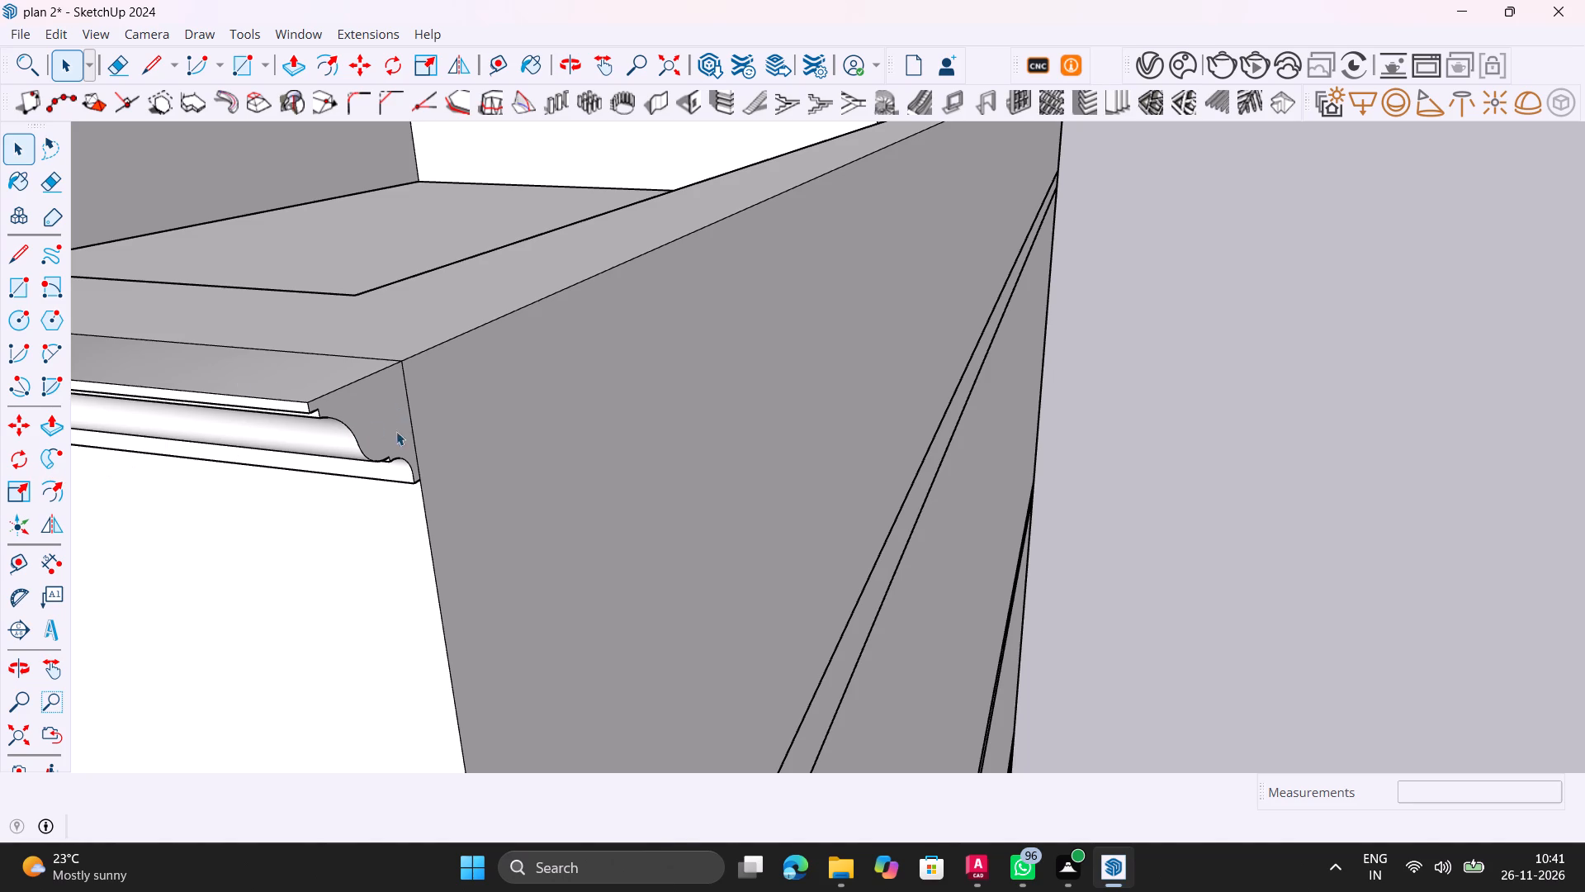
scroll(343, 368, up, 11)
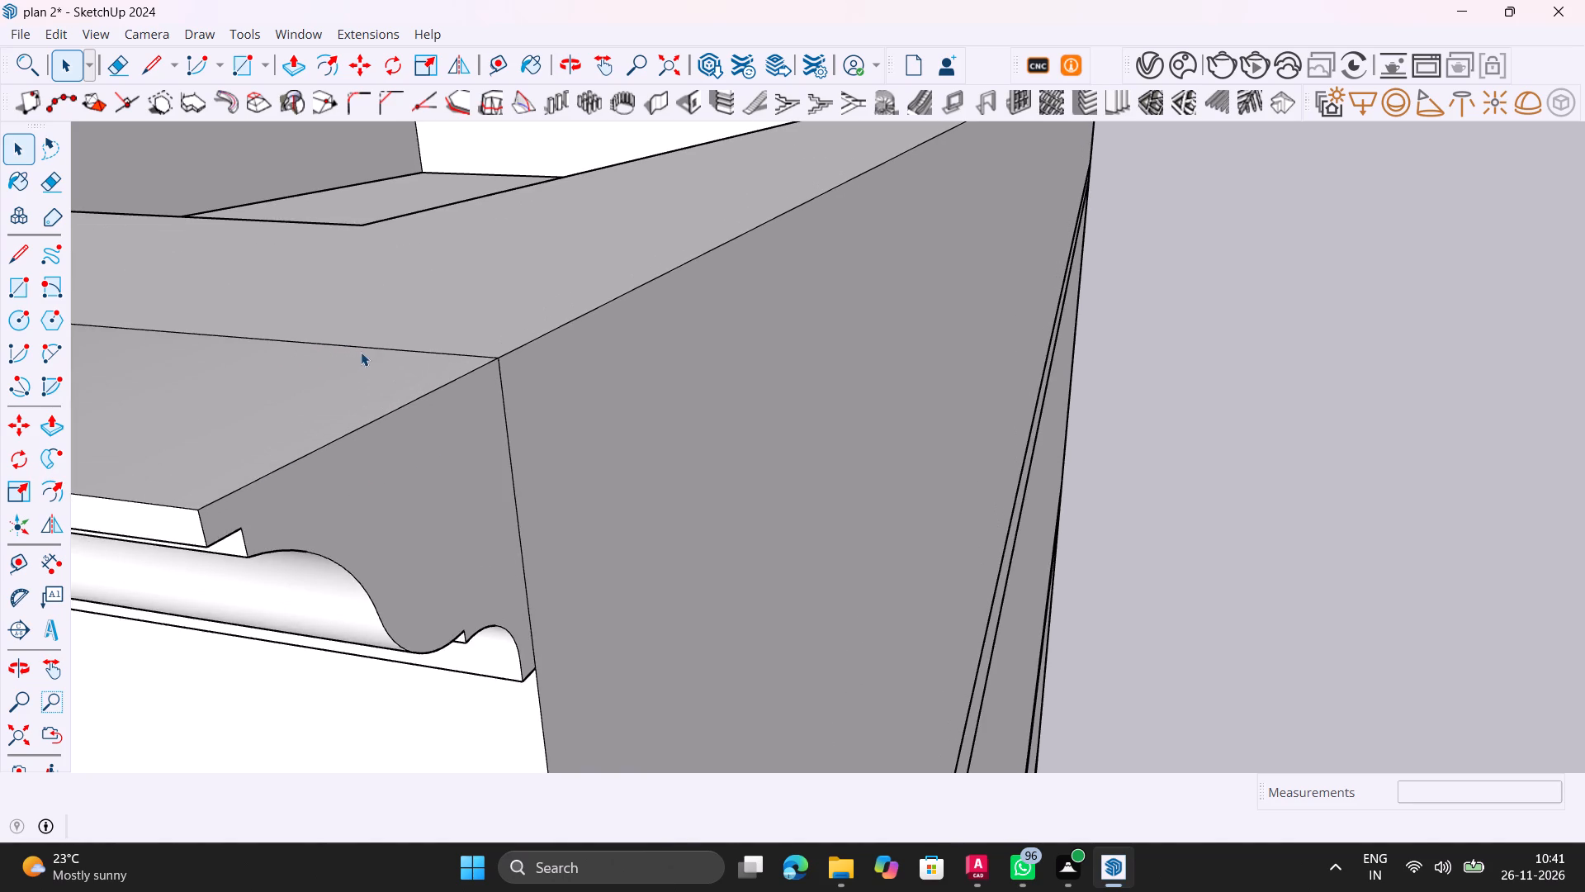
scroll(366, 337, down, 20)
scroll(366, 337, down, 11)
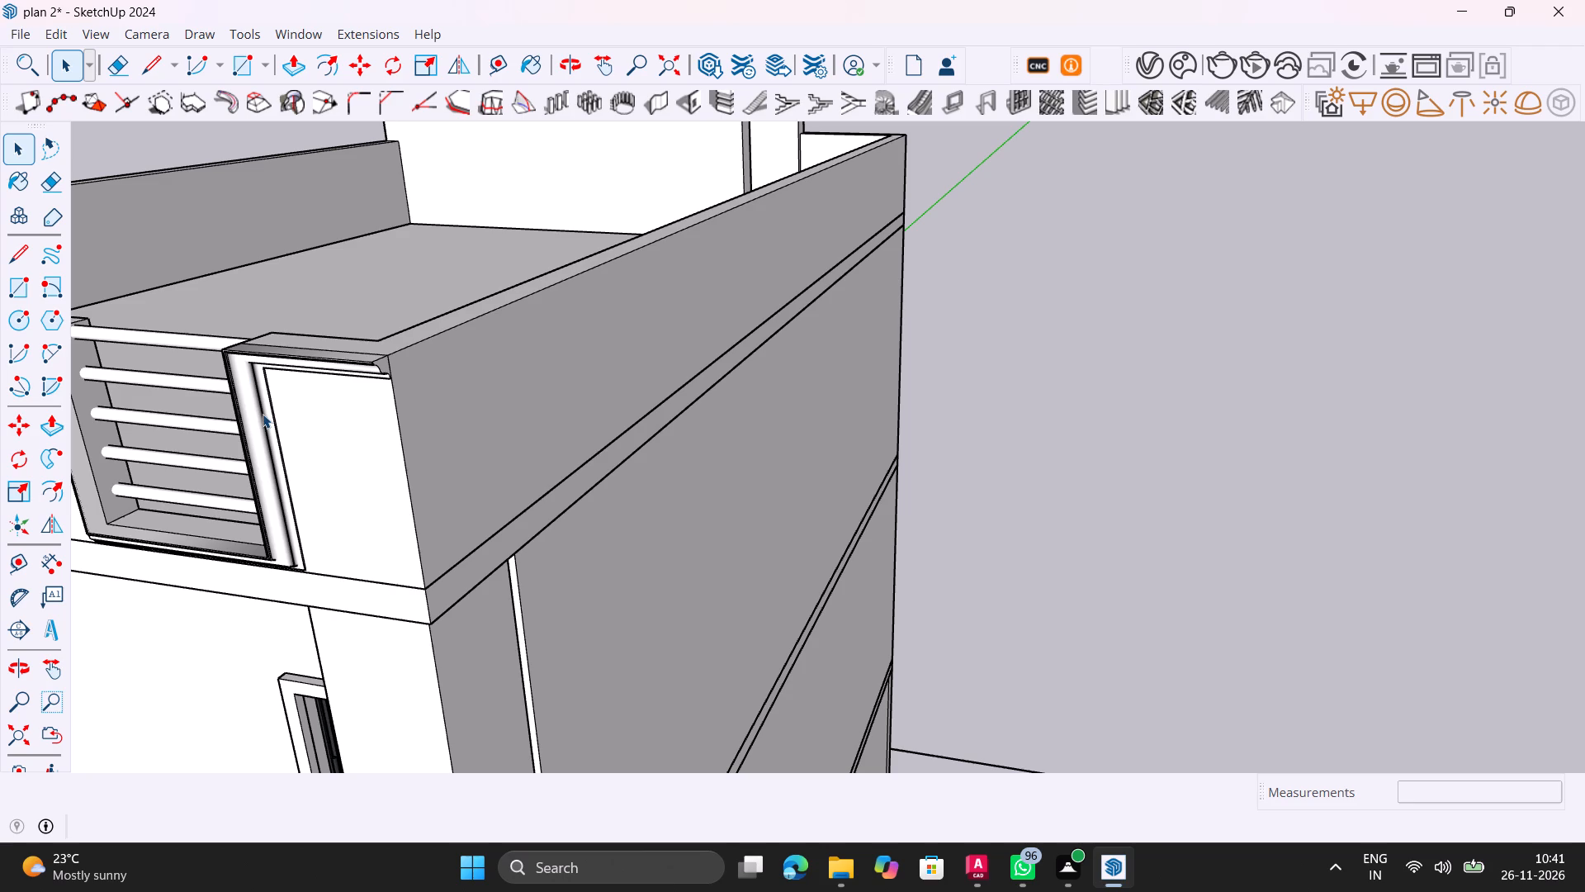
scroll(229, 365, up, 5)
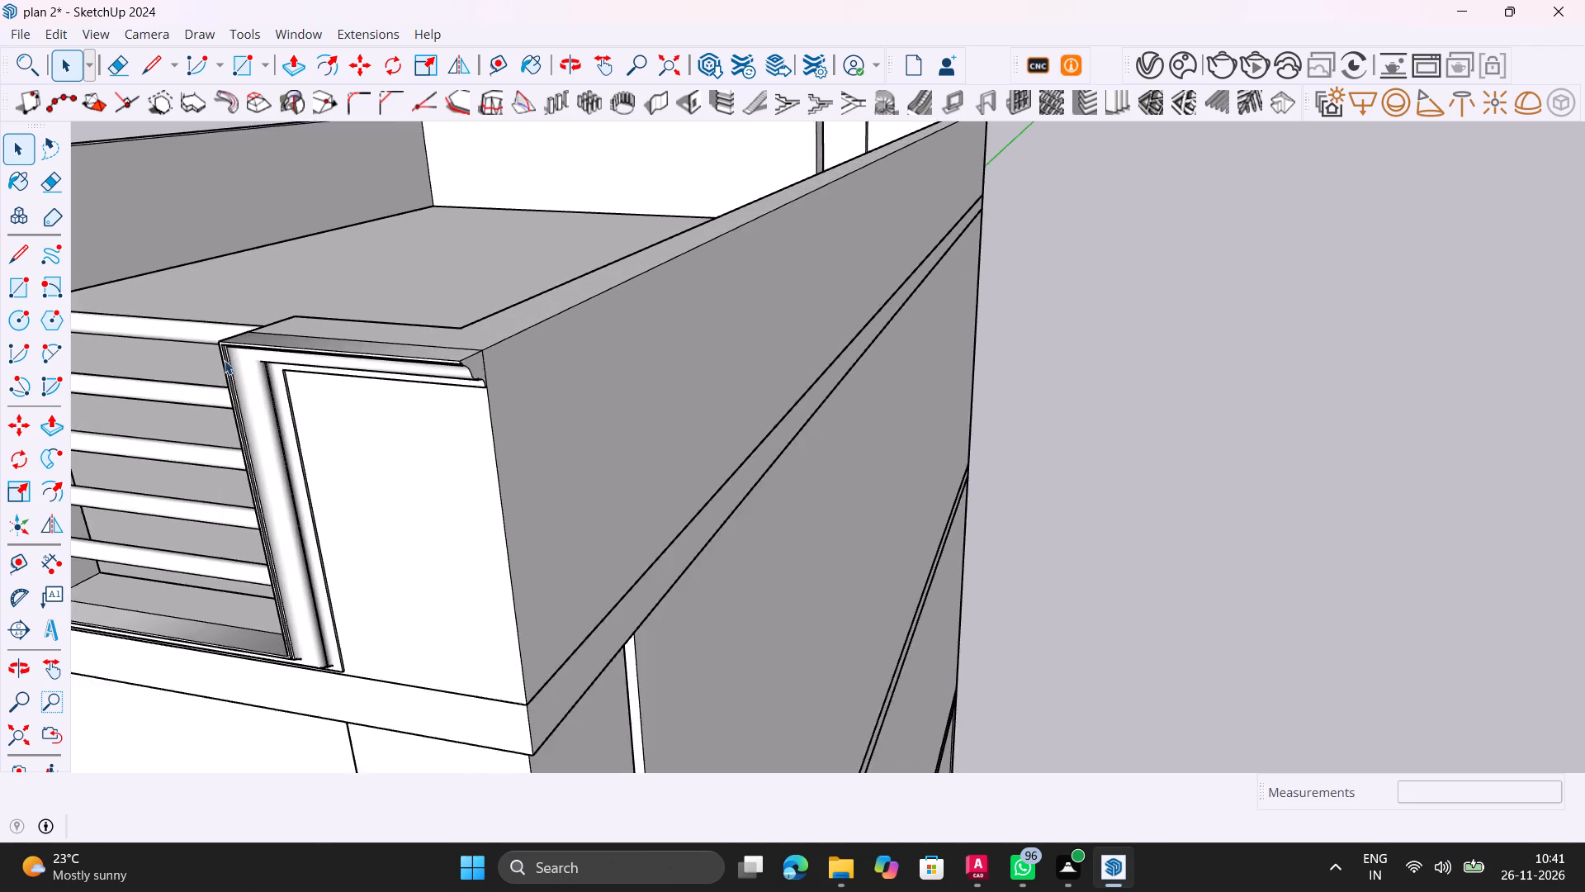
scroll(225, 360, up, 5)
middle_drag(246, 382, 24, 354)
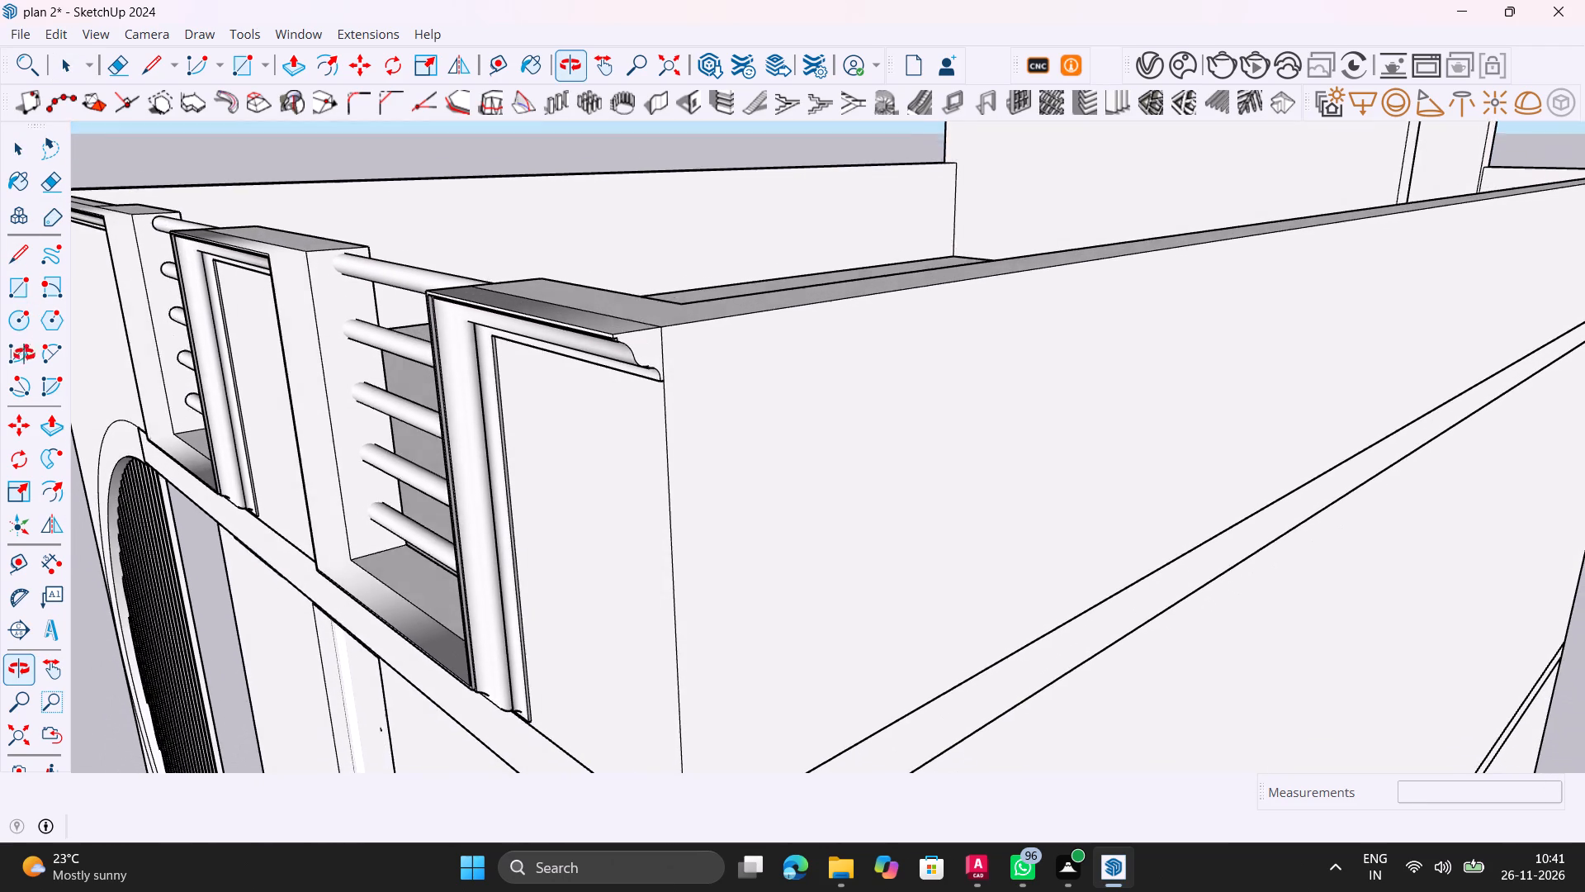
middle_drag(24, 354, 23, 357)
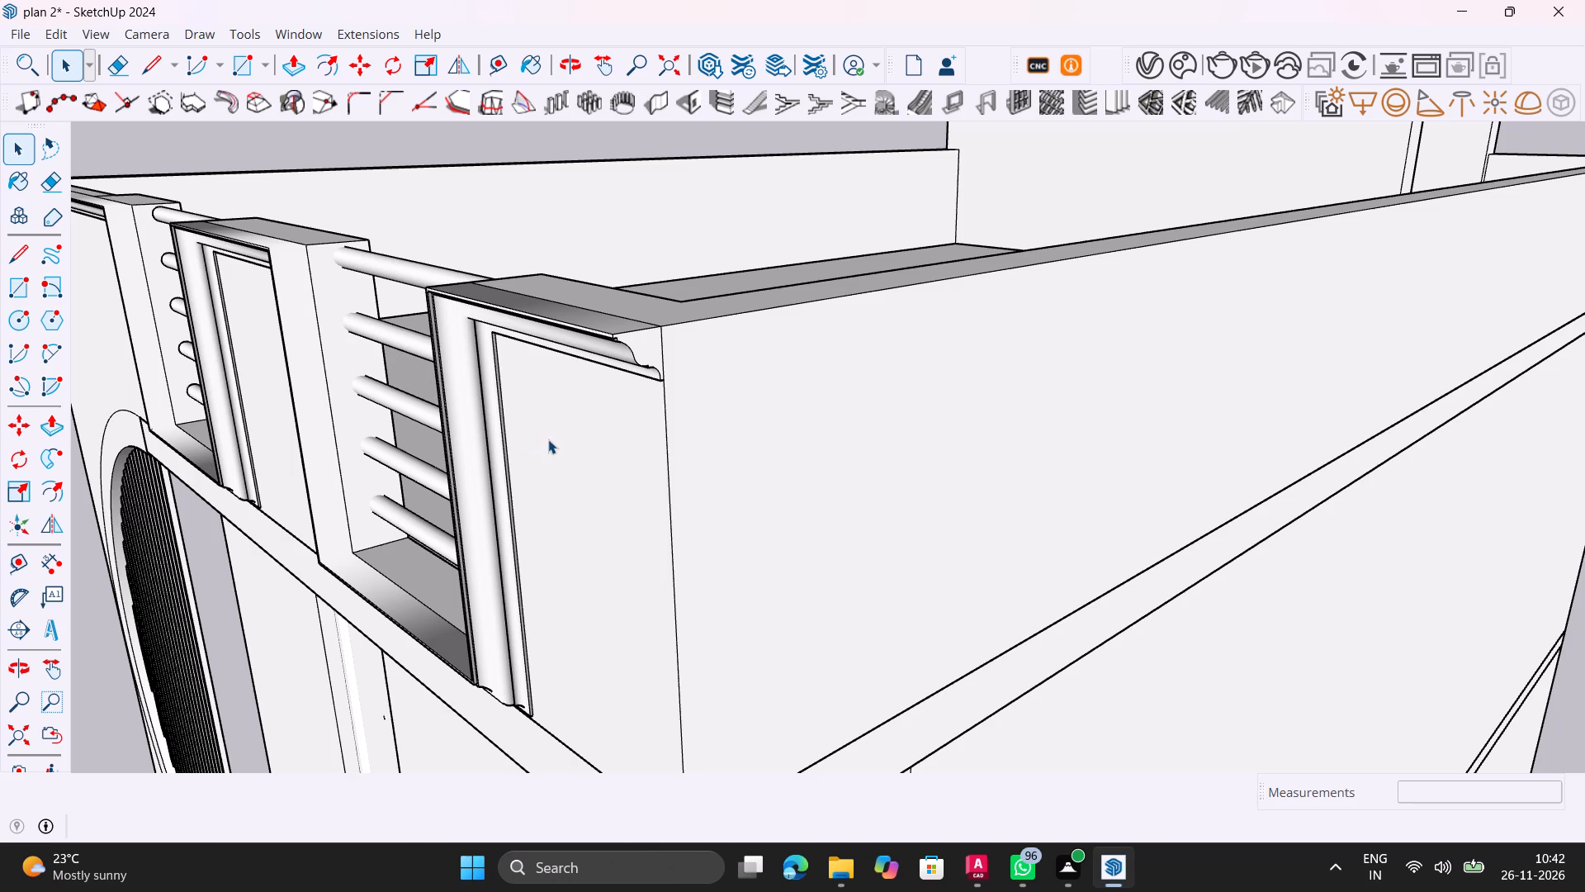
middle_drag(536, 434, 486, 426)
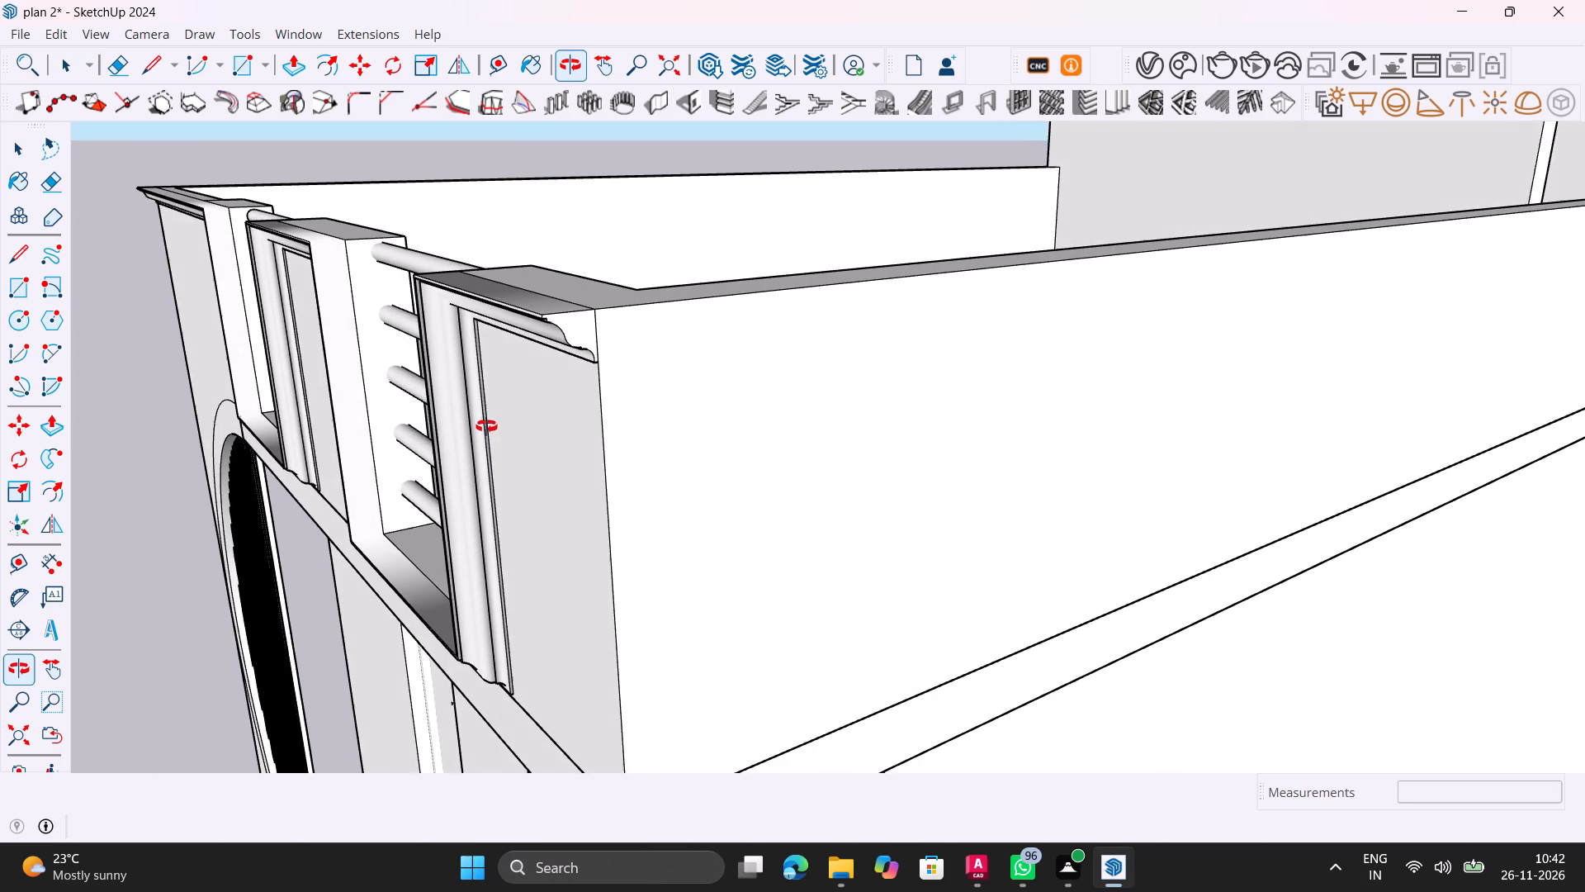
middle_drag(486, 426, 441, 445)
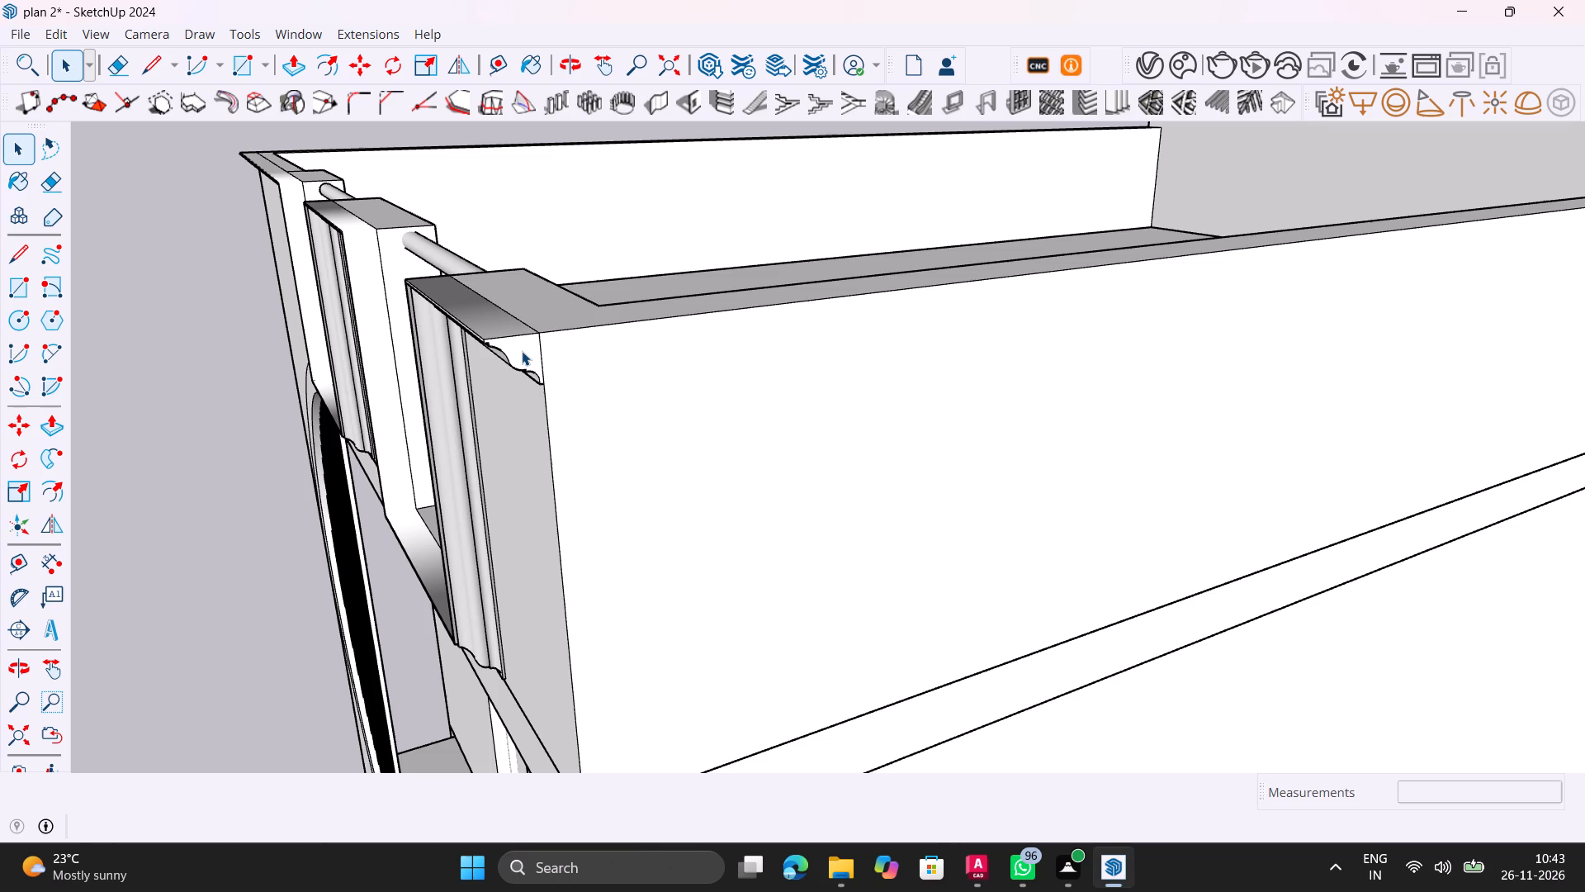
scroll(522, 350, up, 1)
scroll(791, 251, down, 11)
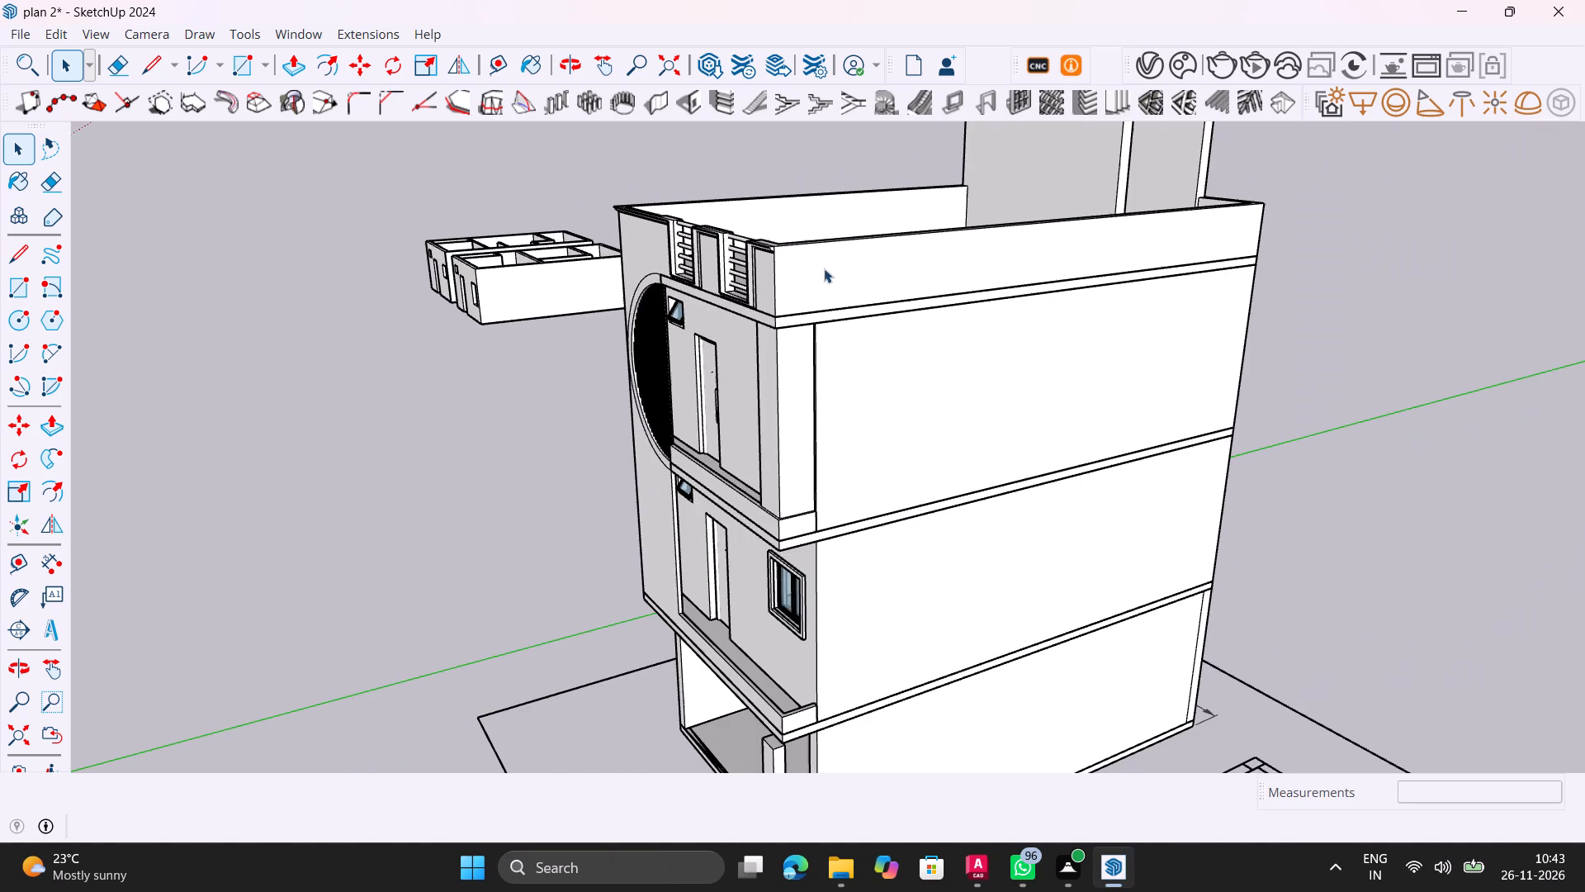
Copy the upper balcony corner wall's front face with its edges about 46' 11 9/16" out to clear space beside the house.
middle_drag(706, 510, 1095, 552)
scroll(784, 490, up, 3)
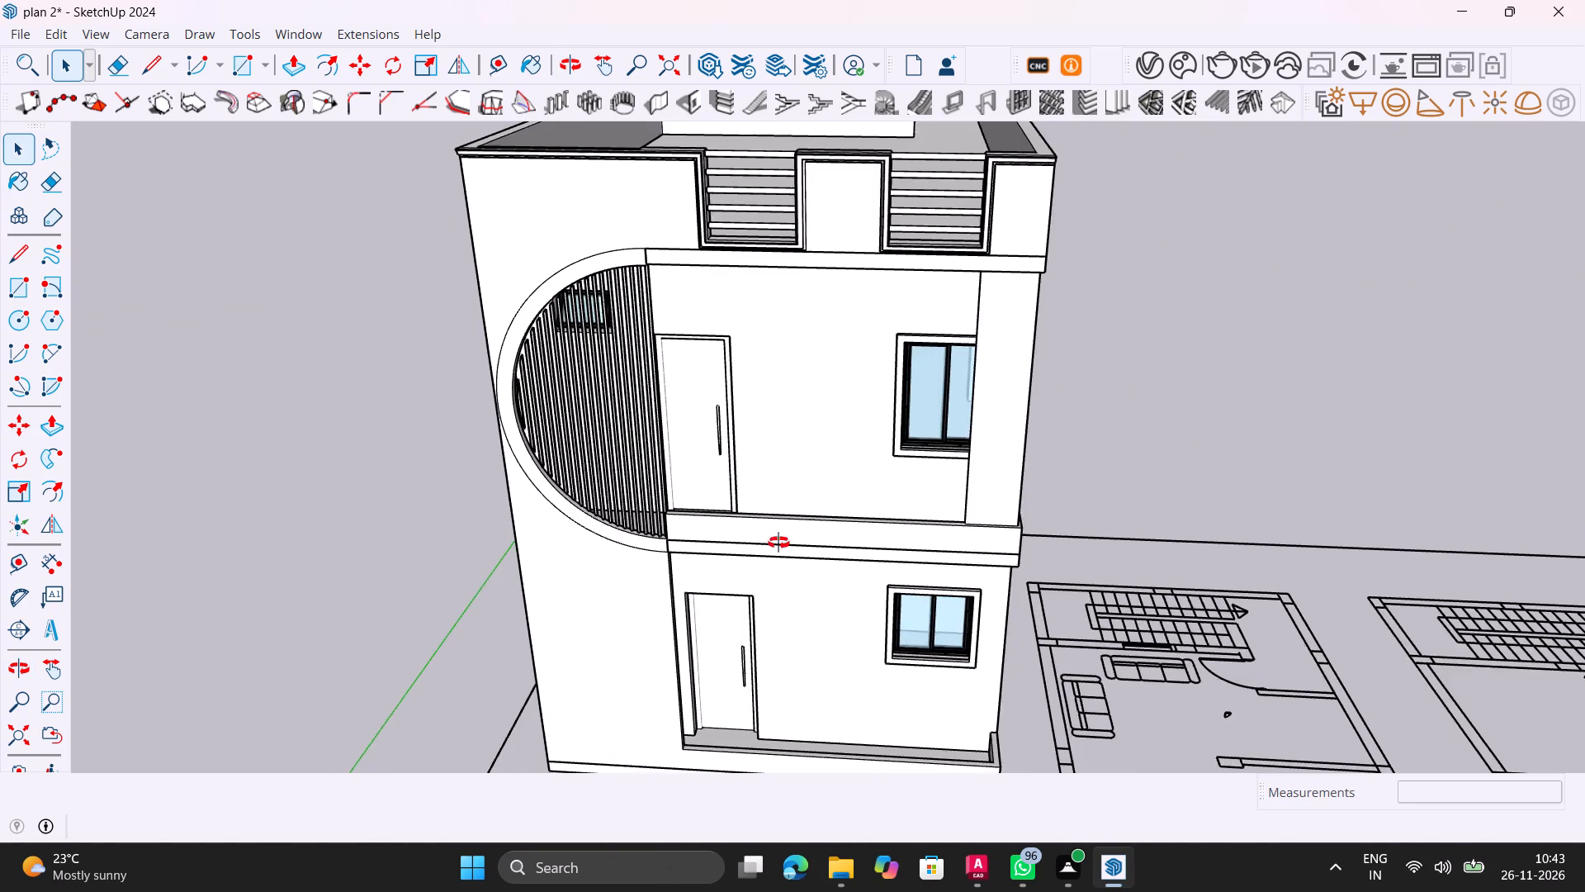
scroll(787, 420, down, 5)
shift+middle_drag(916, 491, 813, 490)
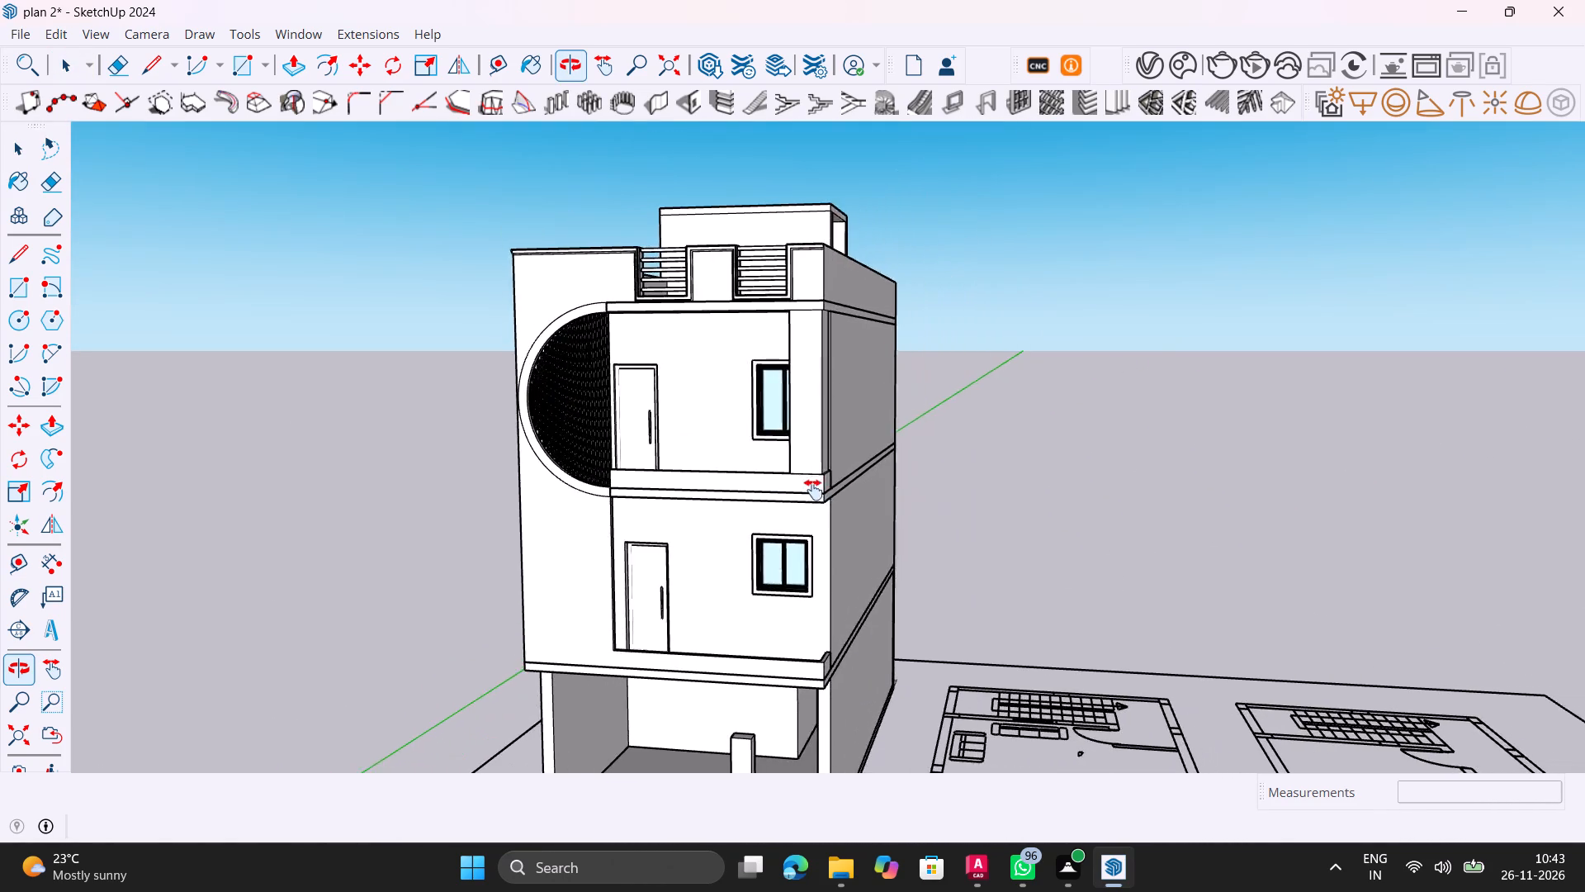
shift+middle_drag(813, 490, 811, 583)
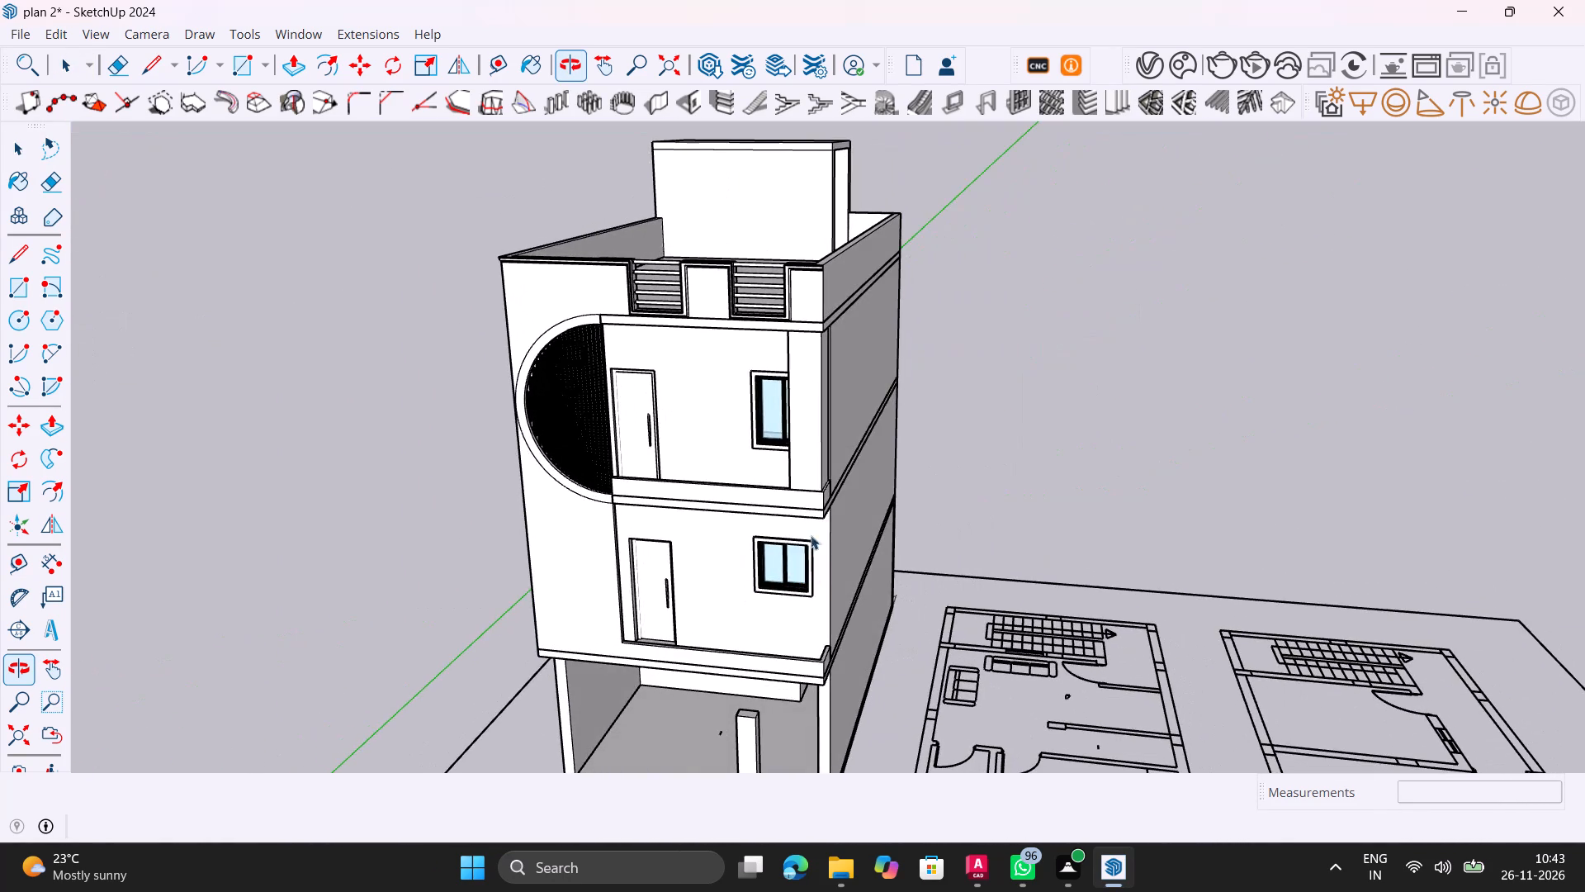
scroll(811, 464, up, 10)
click(811, 463)
middle_drag(799, 483, 1057, 510)
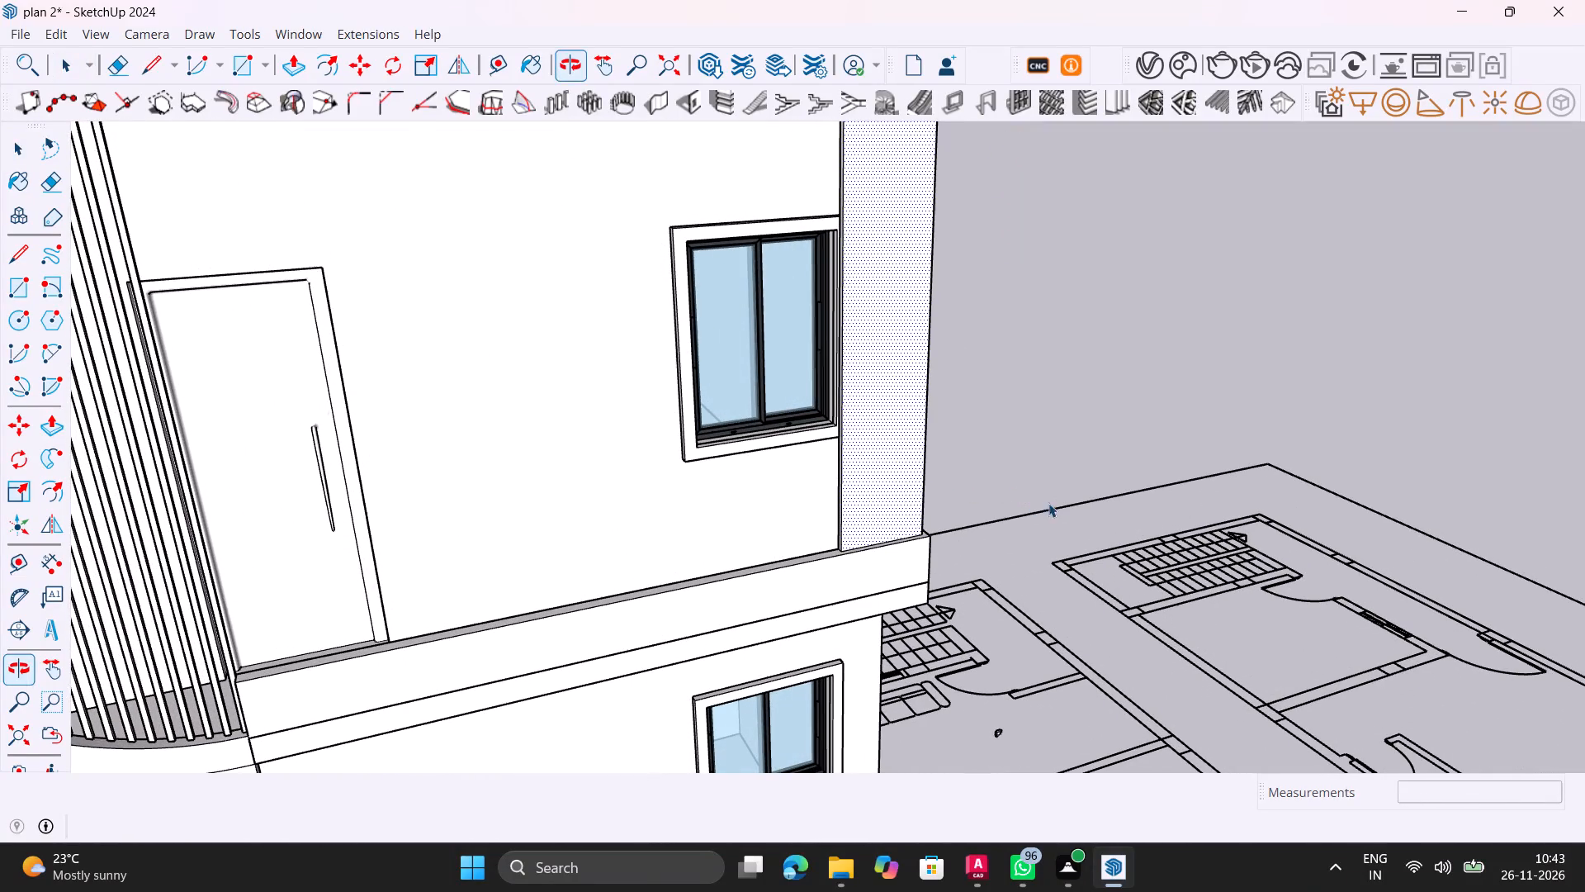
double_click(896, 495)
shift+middle_drag(894, 496, 922, 634)
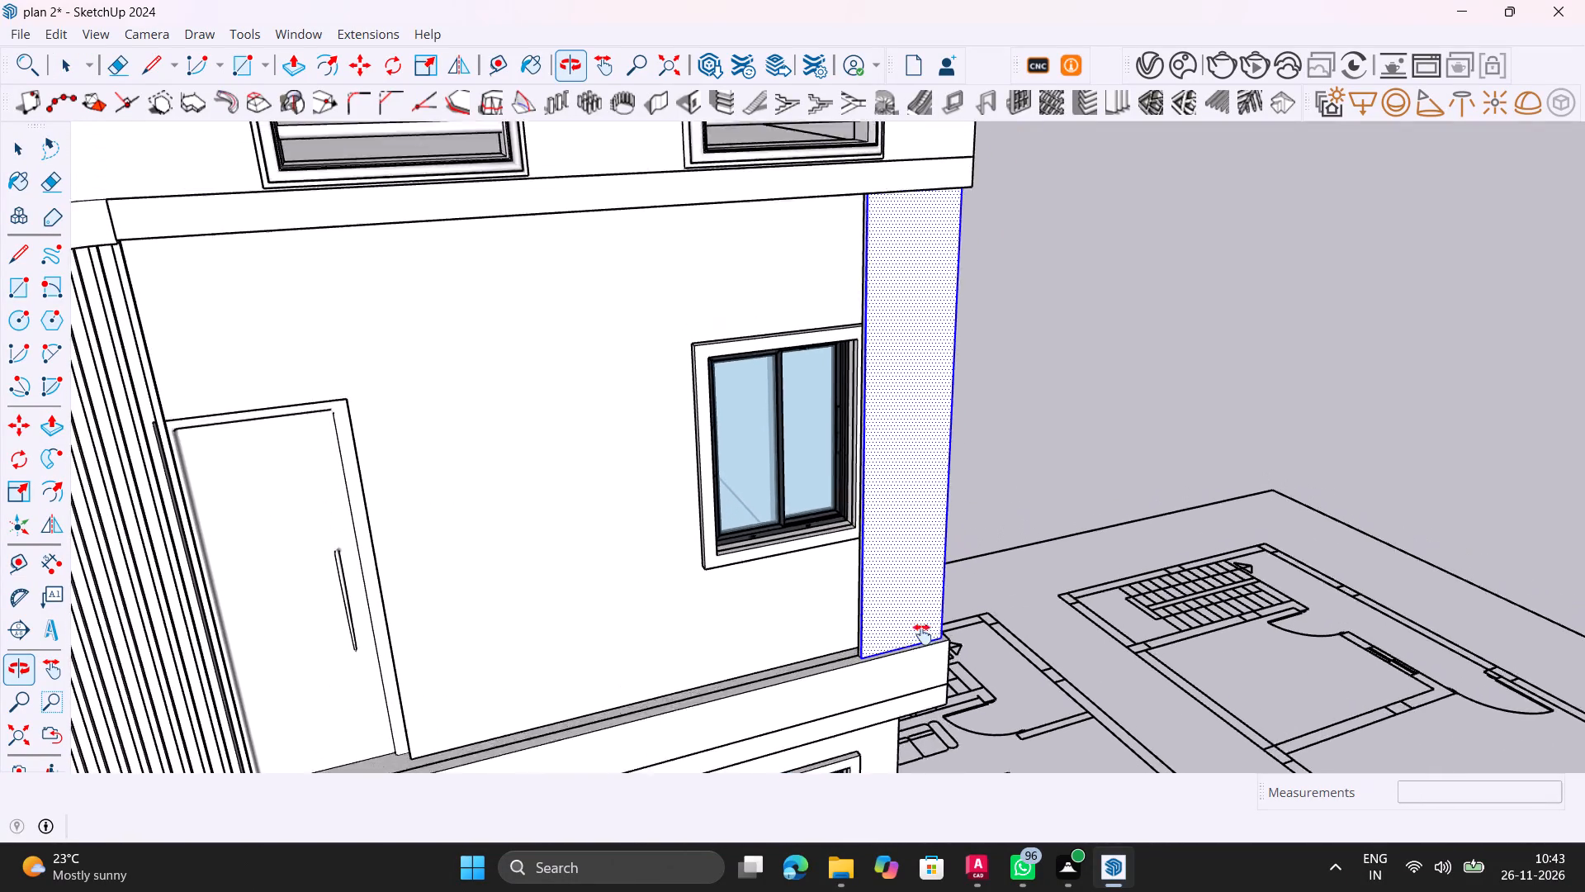
shift+middle_drag(922, 634, 896, 638)
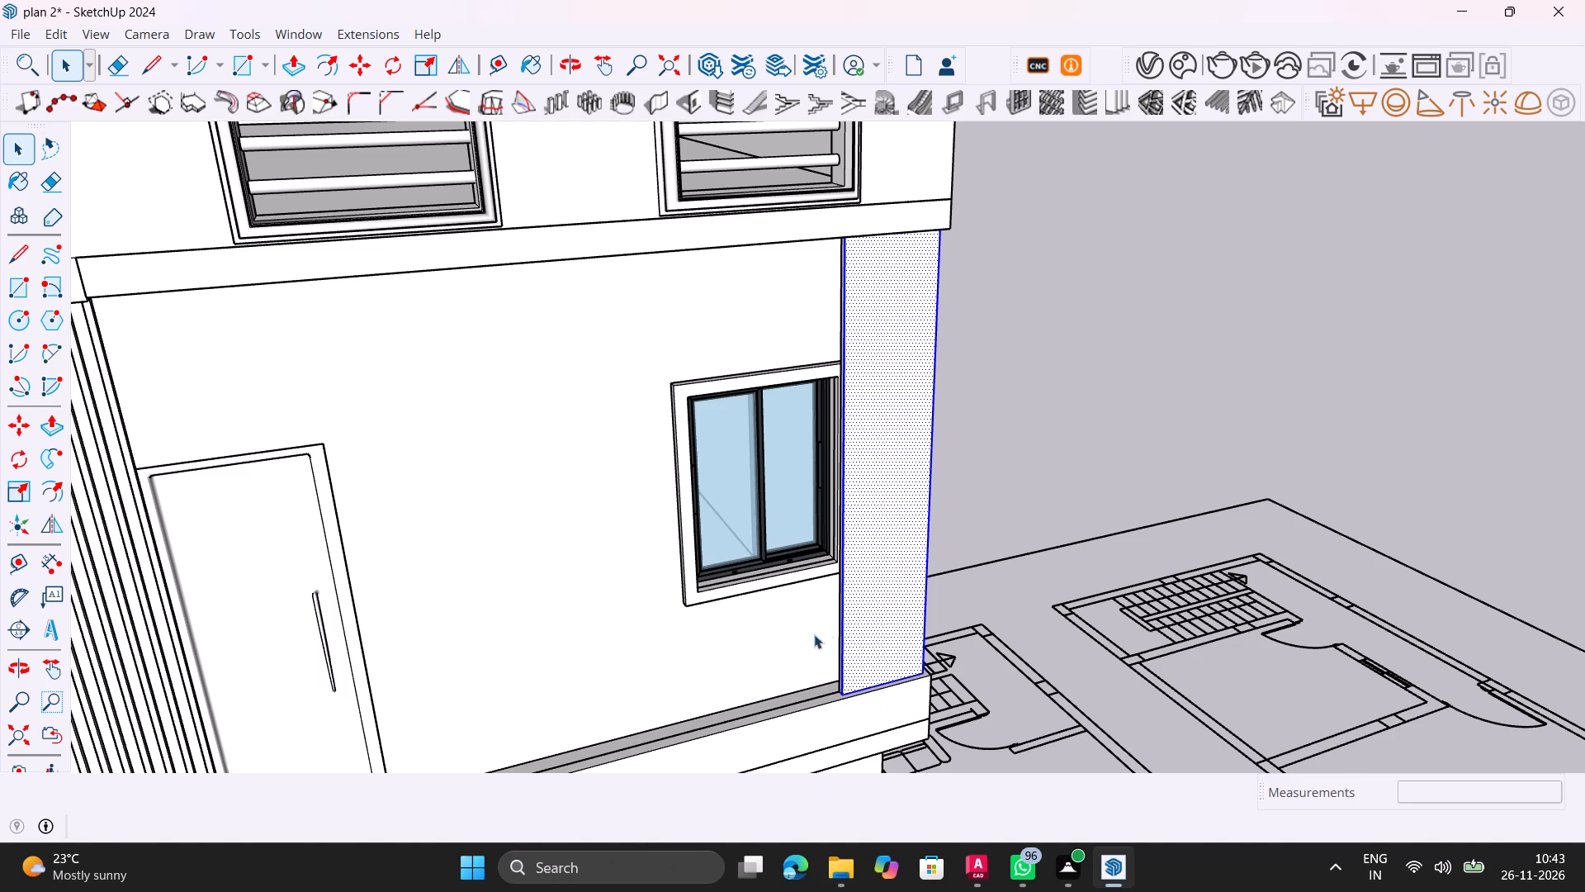
scroll(875, 633, up, 3)
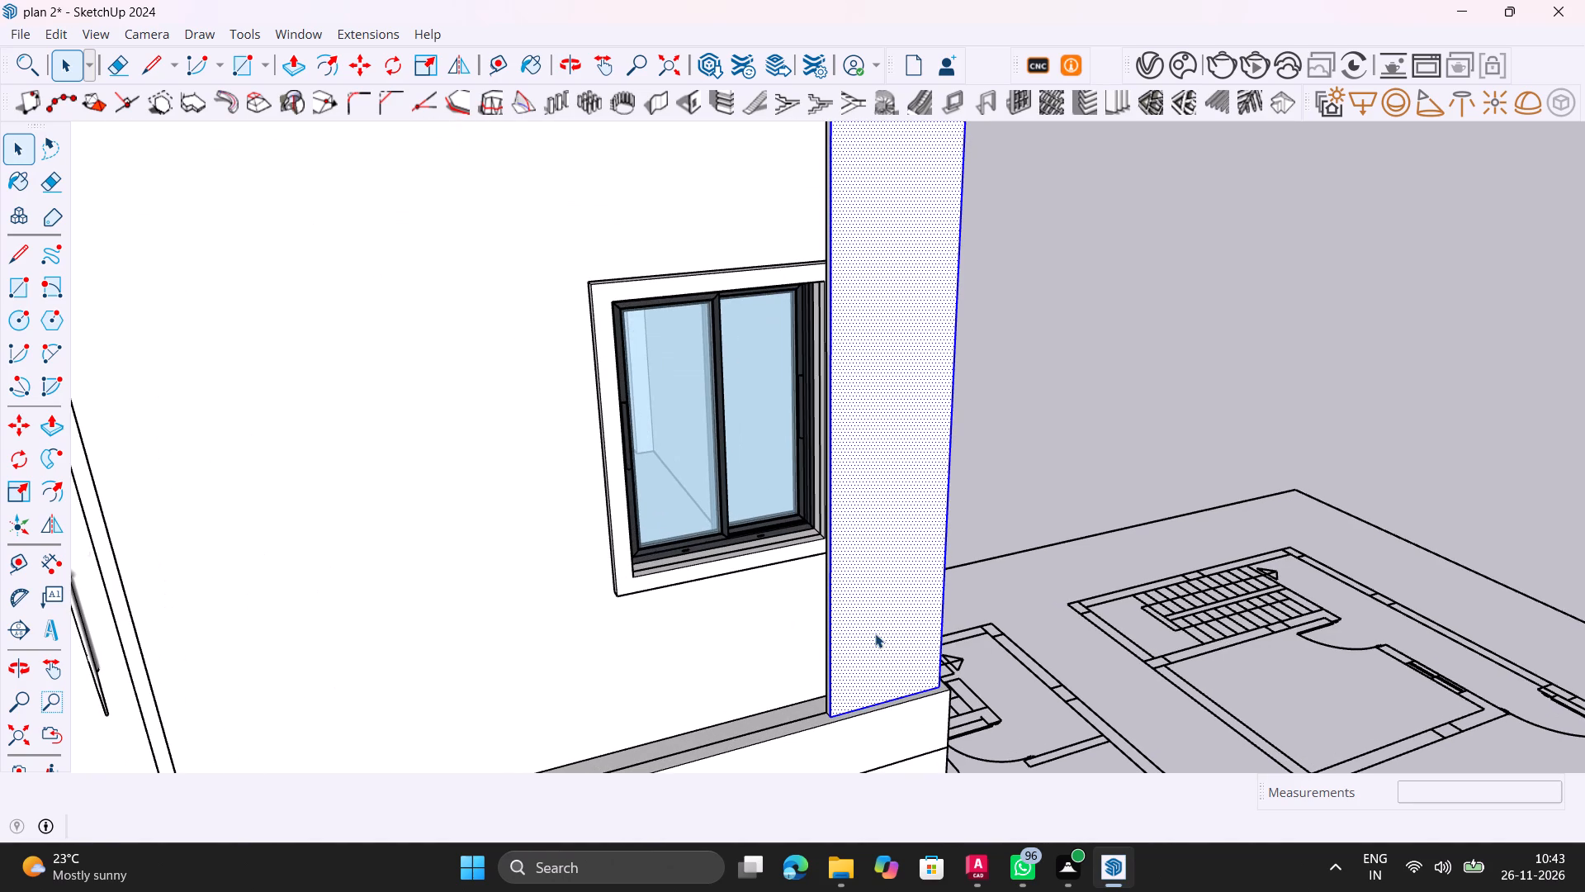
key(m)
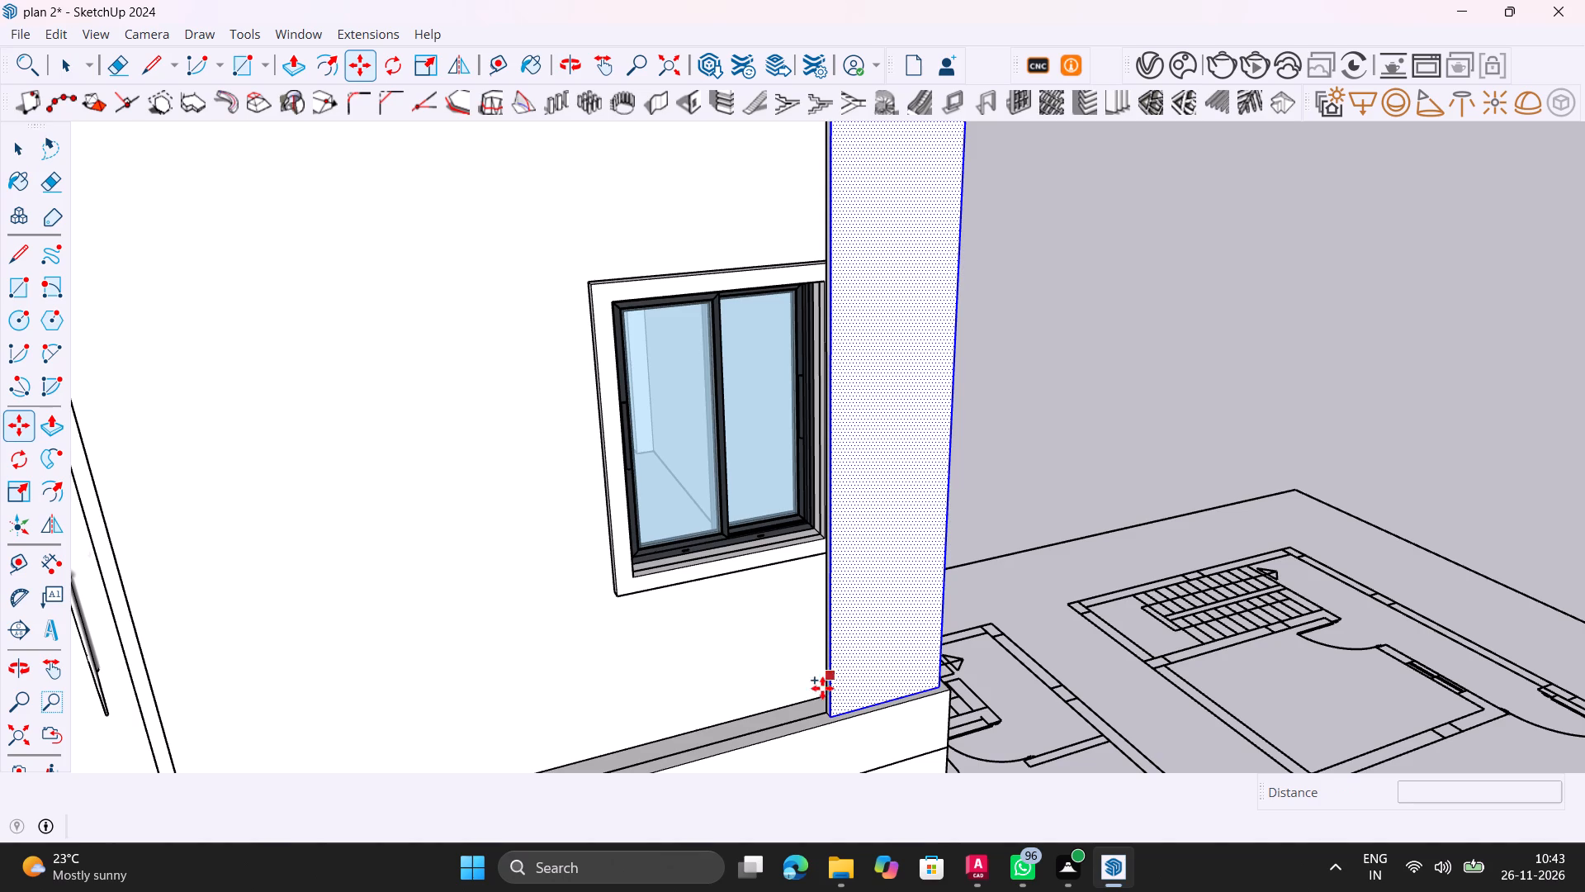
drag(839, 714, 848, 712)
scroll(1174, 604, down, 4)
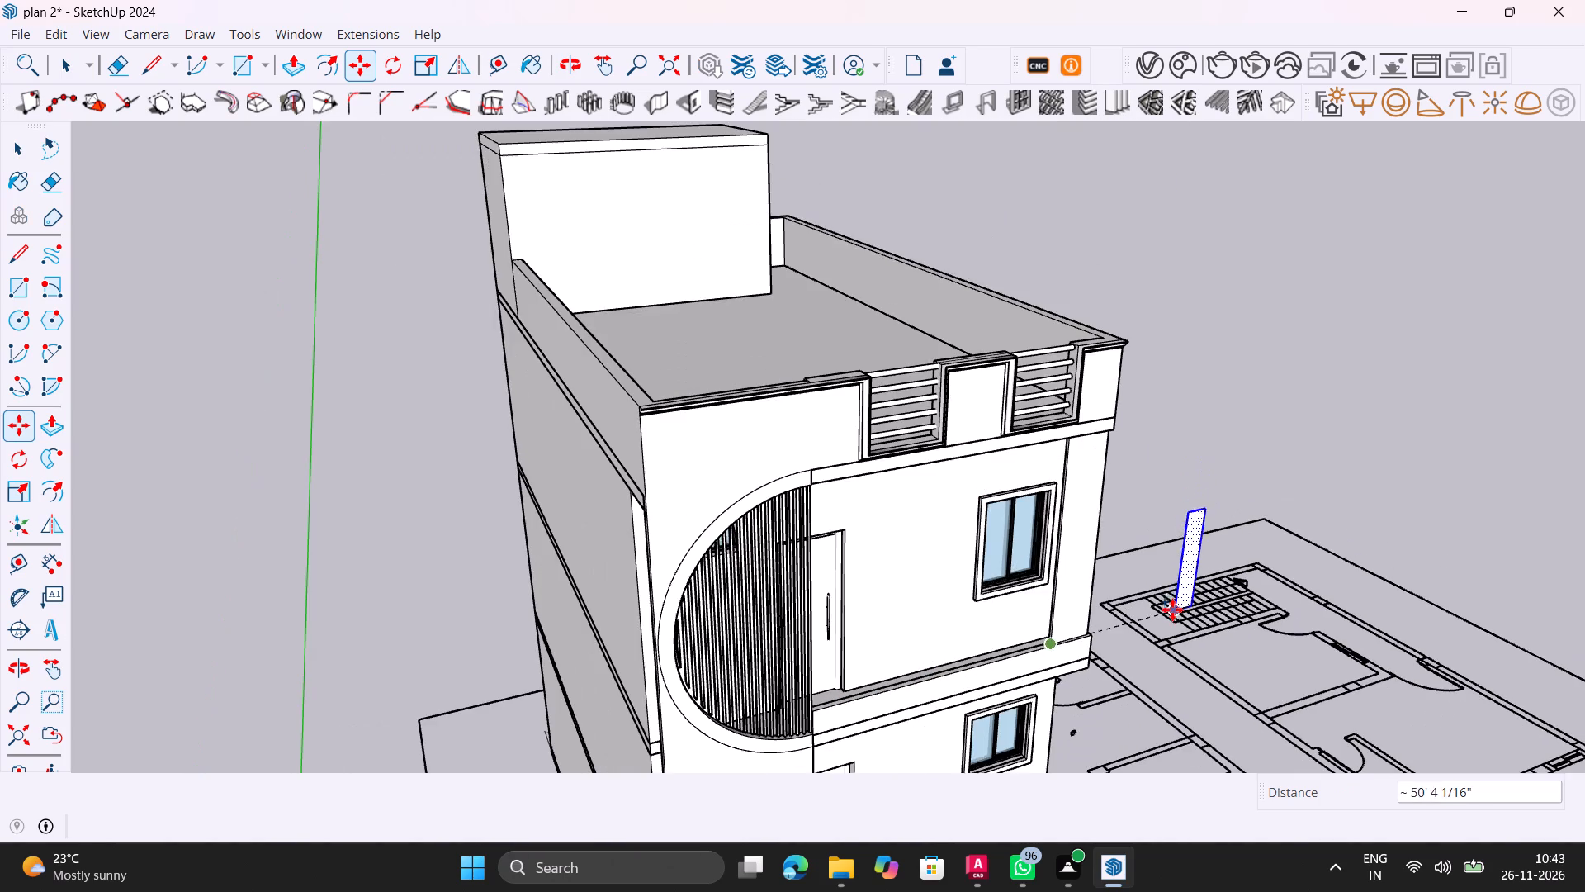
shift+middle_drag(1138, 608, 598, 495)
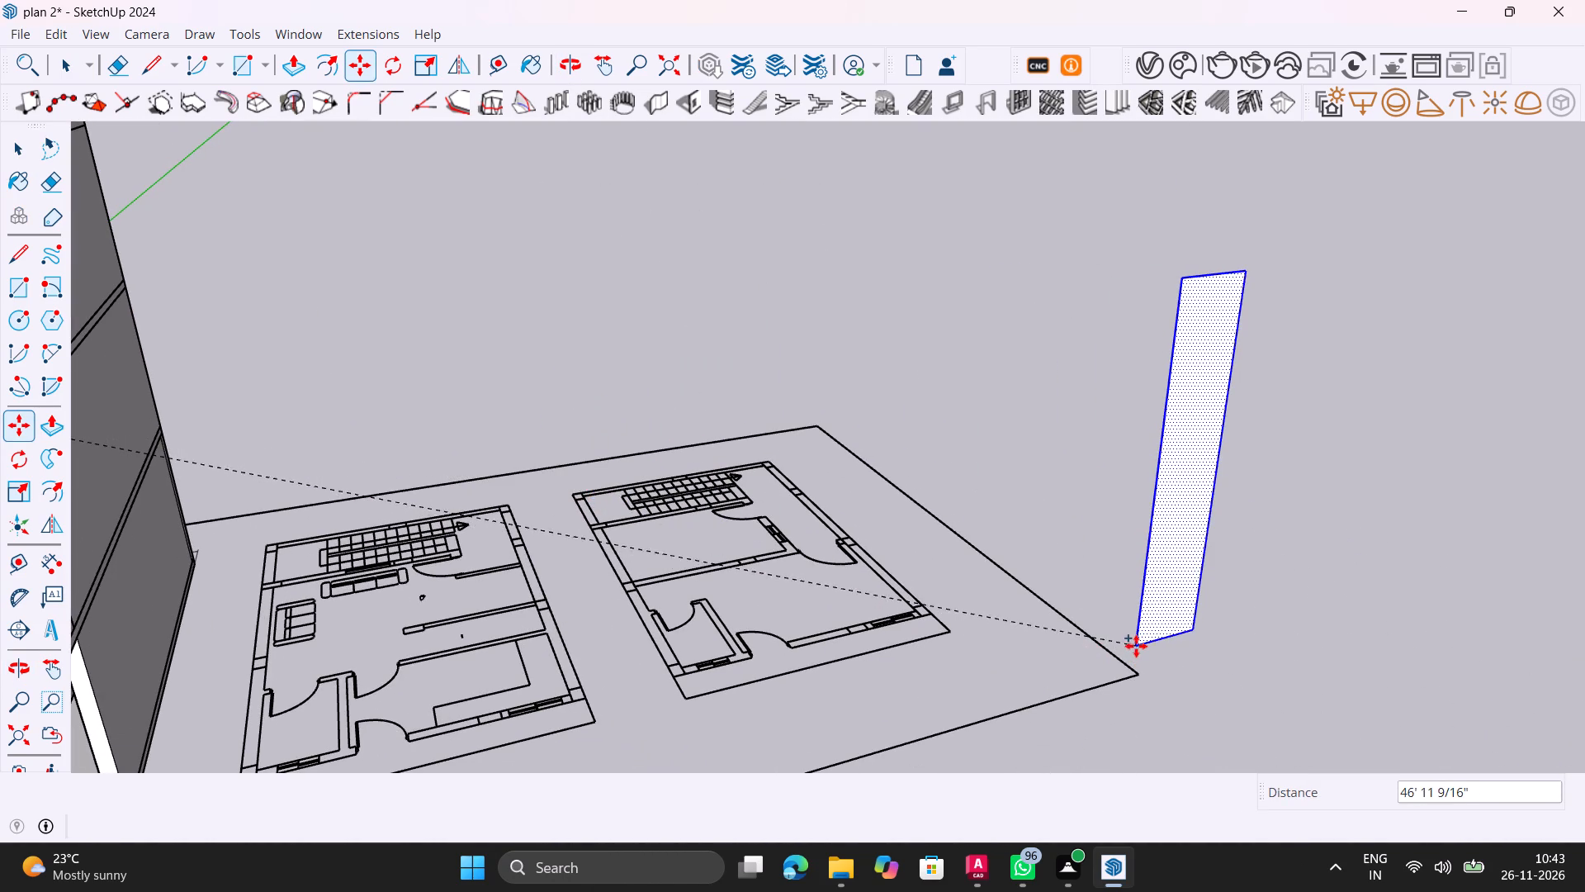
click(1136, 646)
key(space)
click(1051, 622)
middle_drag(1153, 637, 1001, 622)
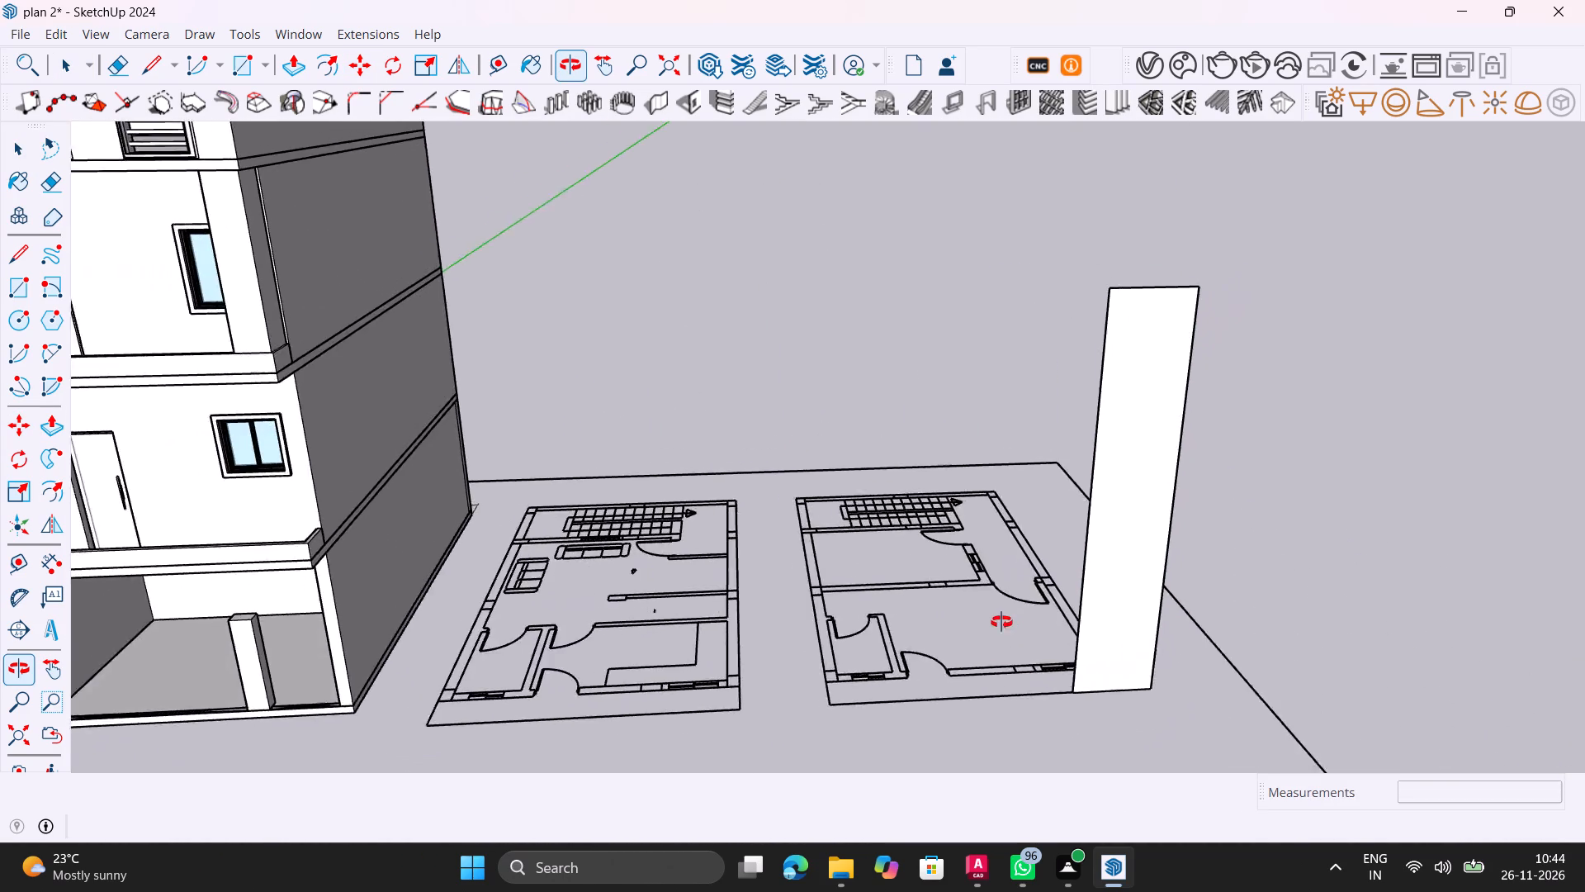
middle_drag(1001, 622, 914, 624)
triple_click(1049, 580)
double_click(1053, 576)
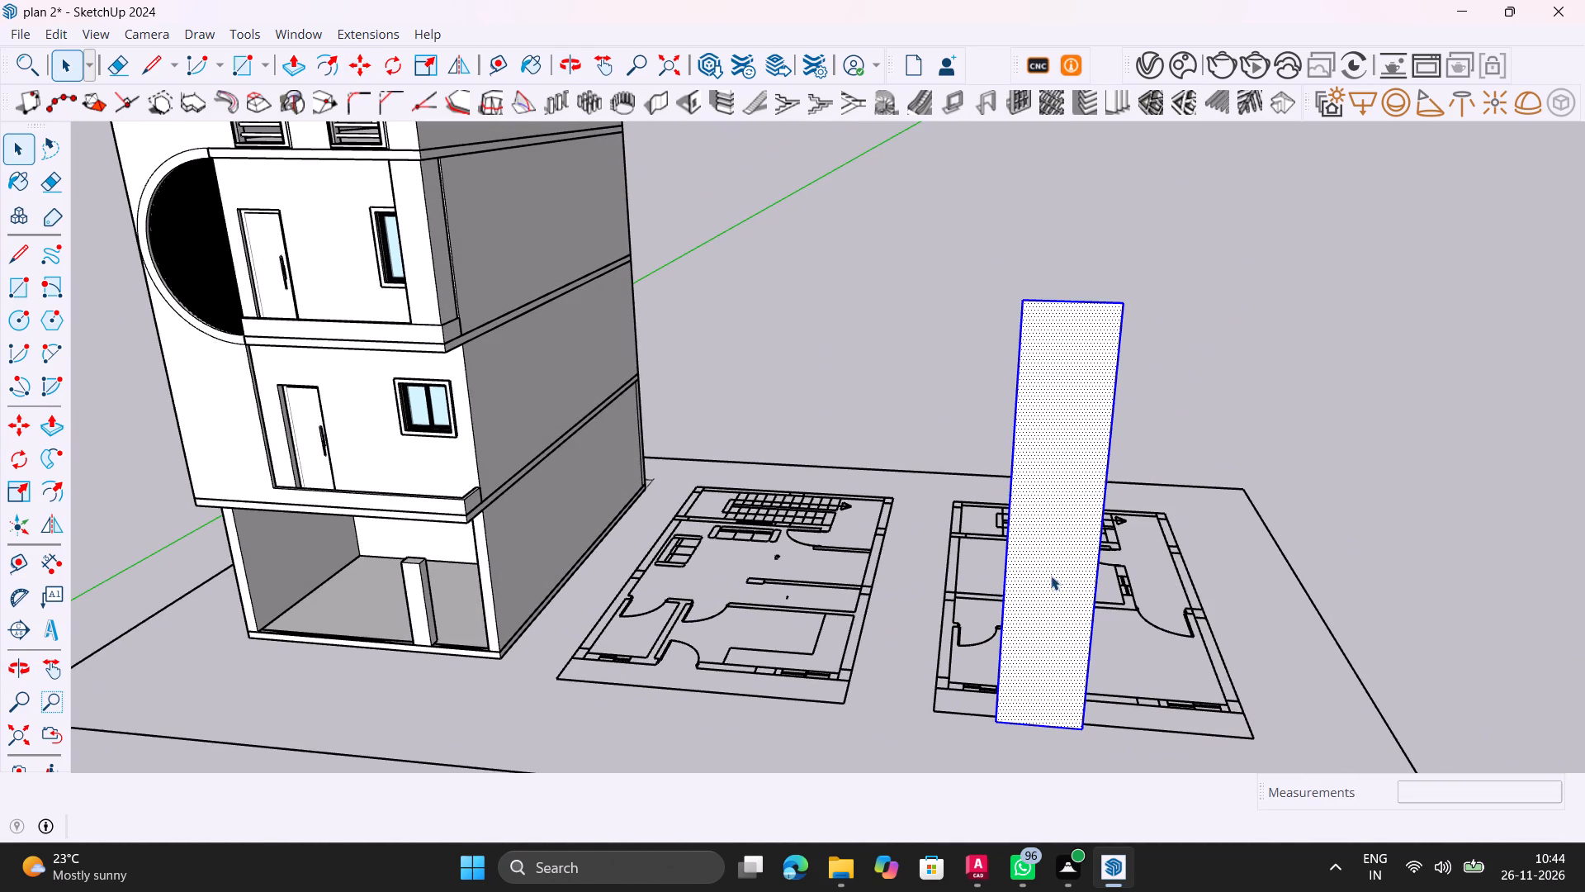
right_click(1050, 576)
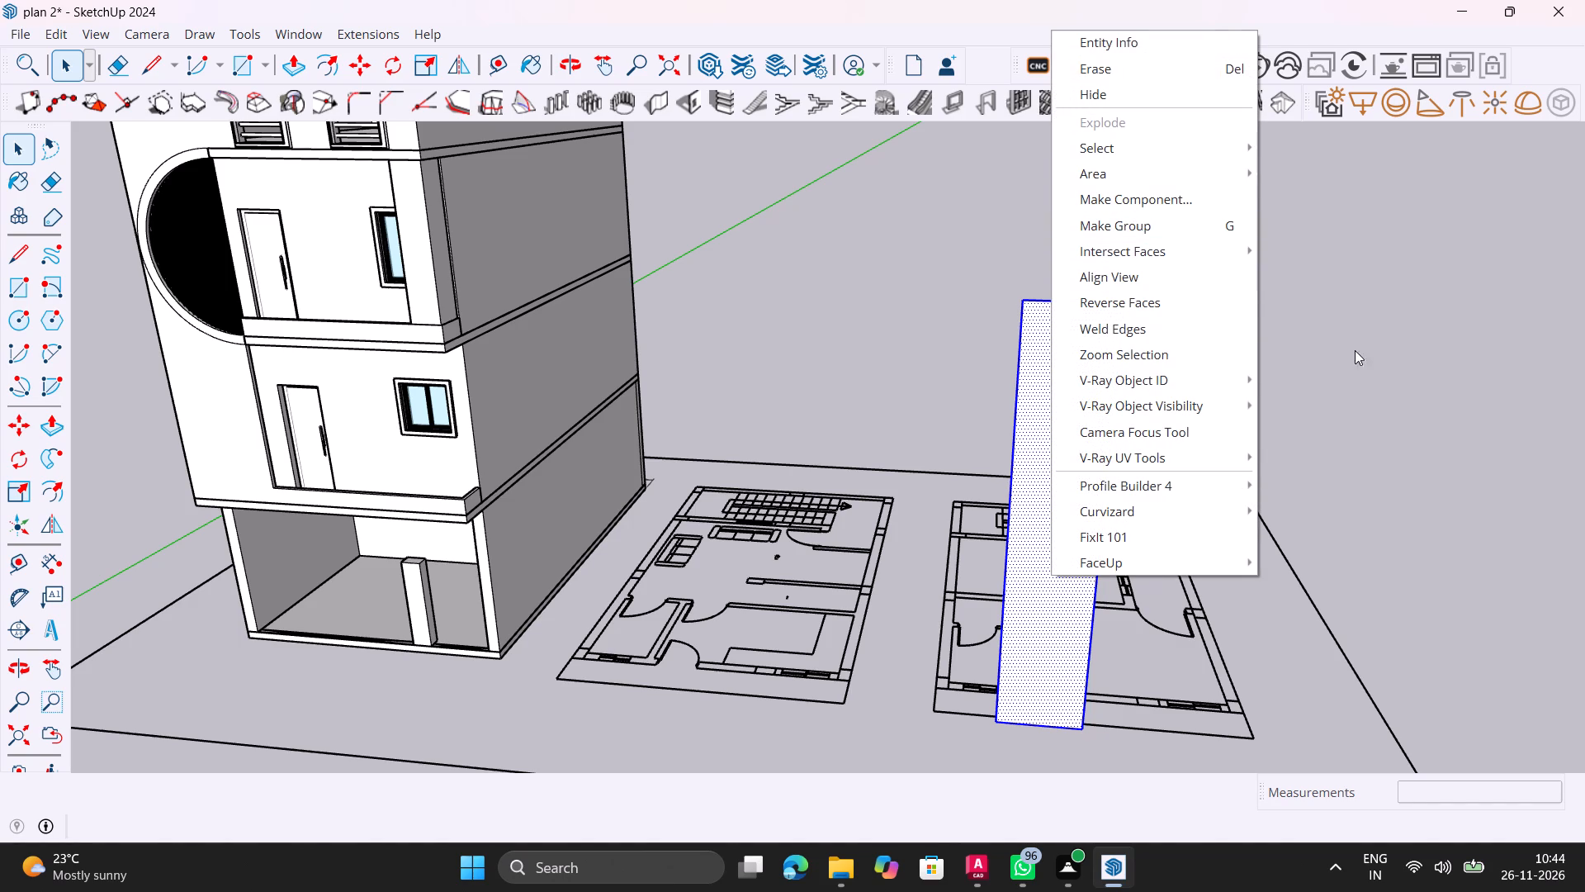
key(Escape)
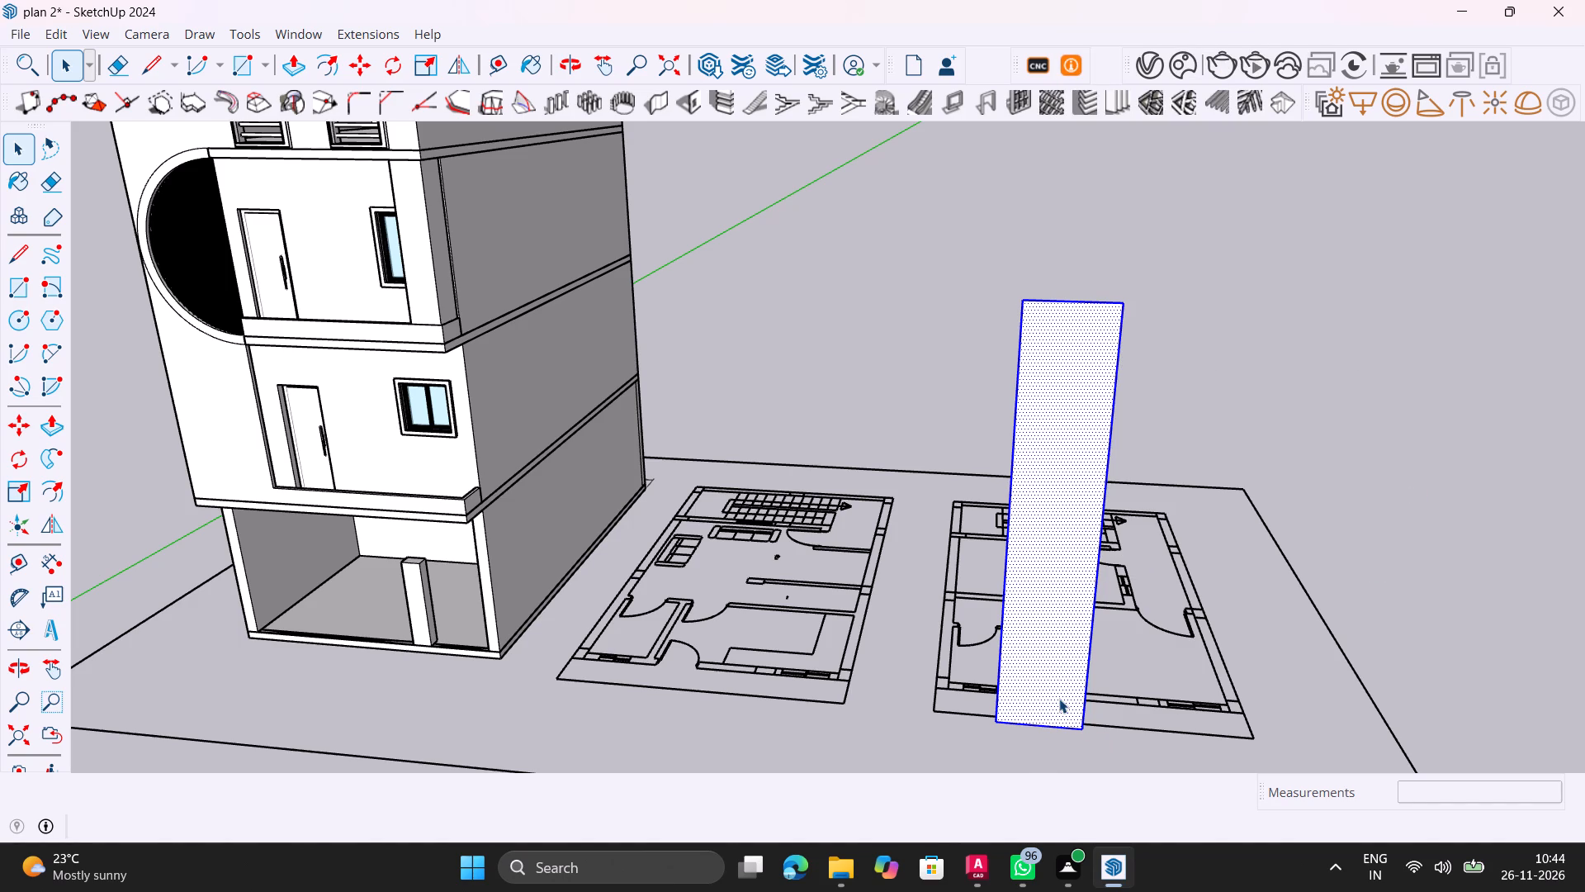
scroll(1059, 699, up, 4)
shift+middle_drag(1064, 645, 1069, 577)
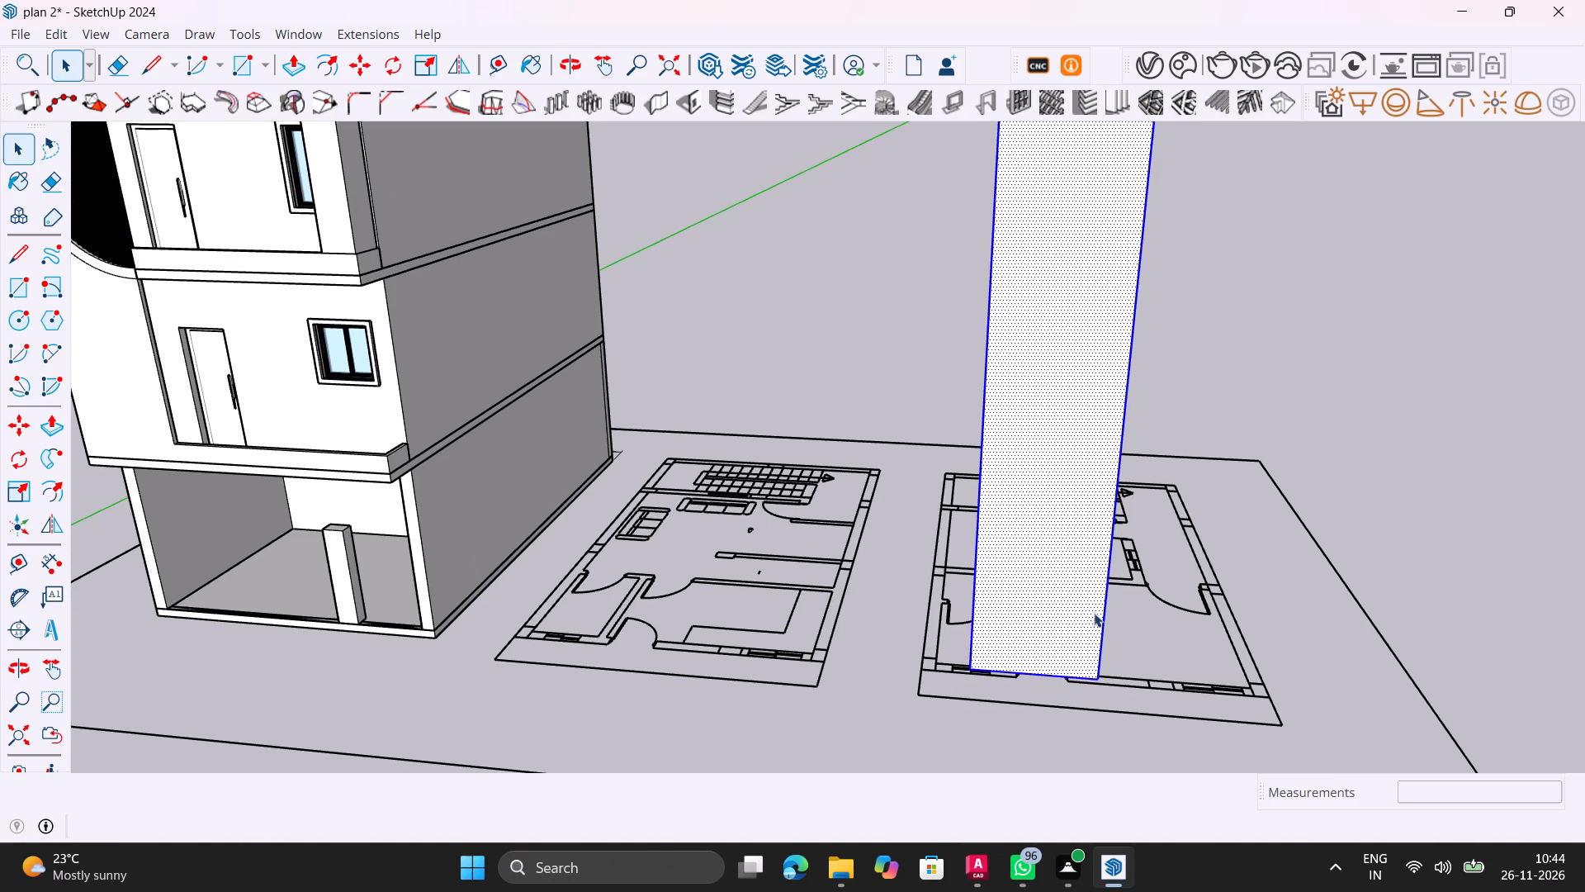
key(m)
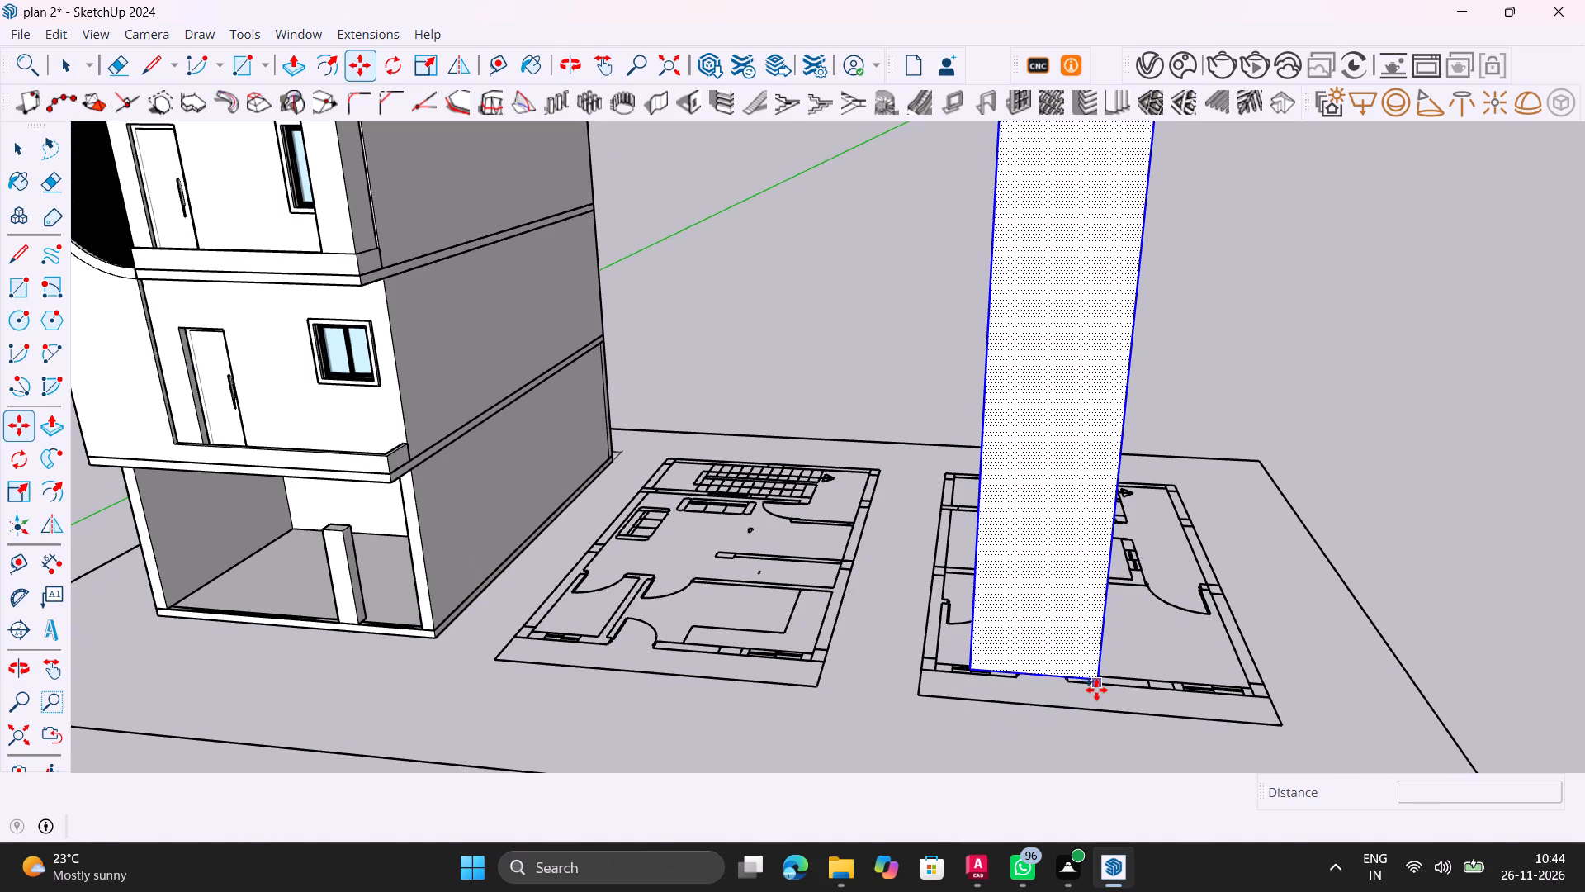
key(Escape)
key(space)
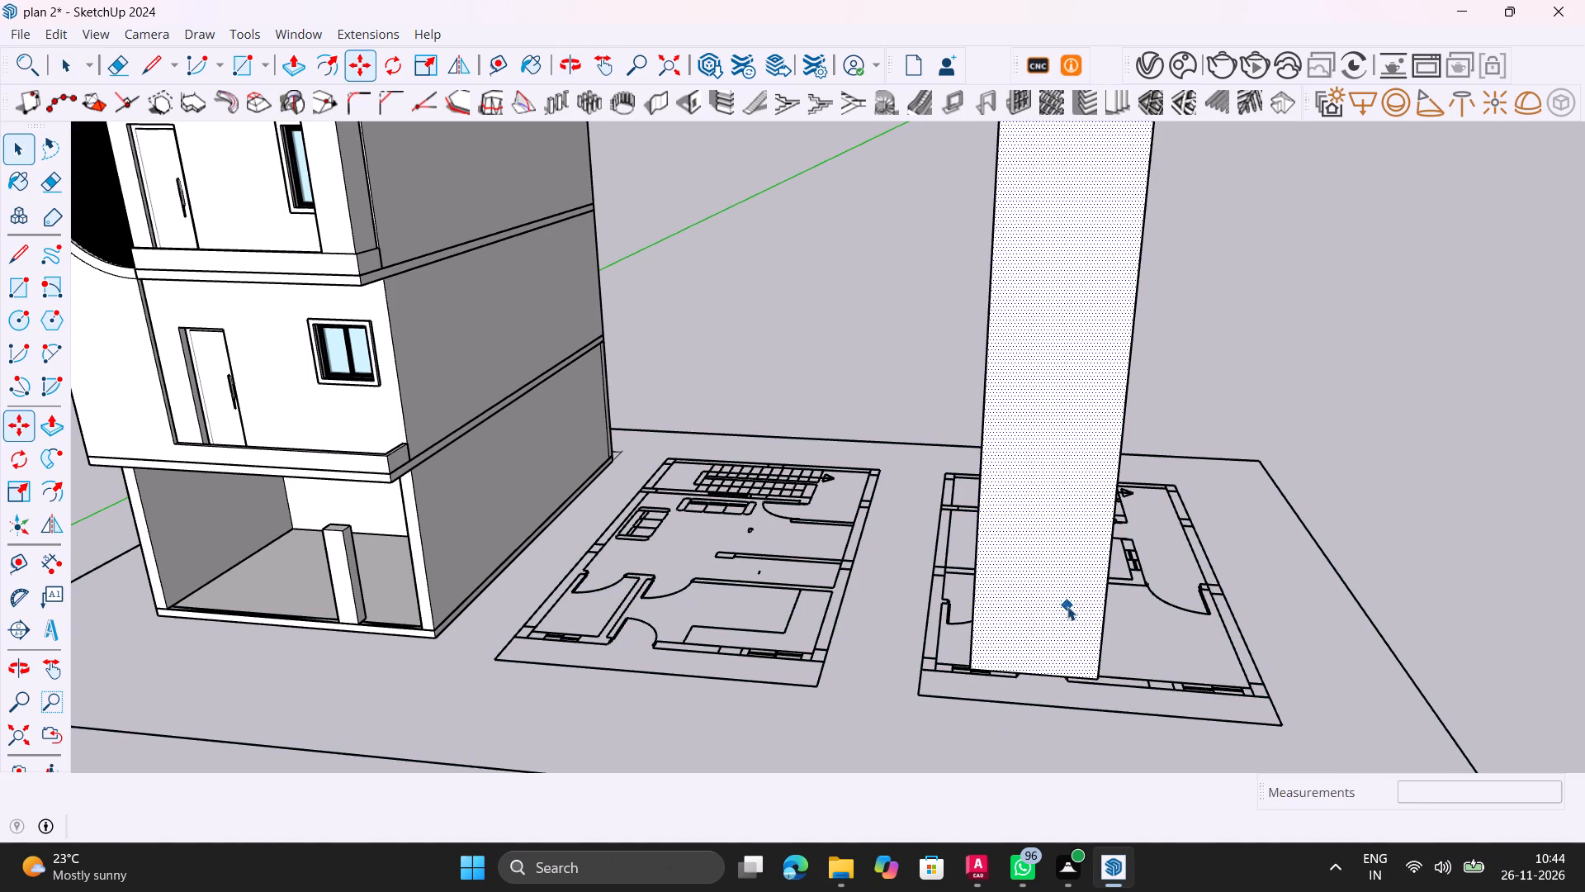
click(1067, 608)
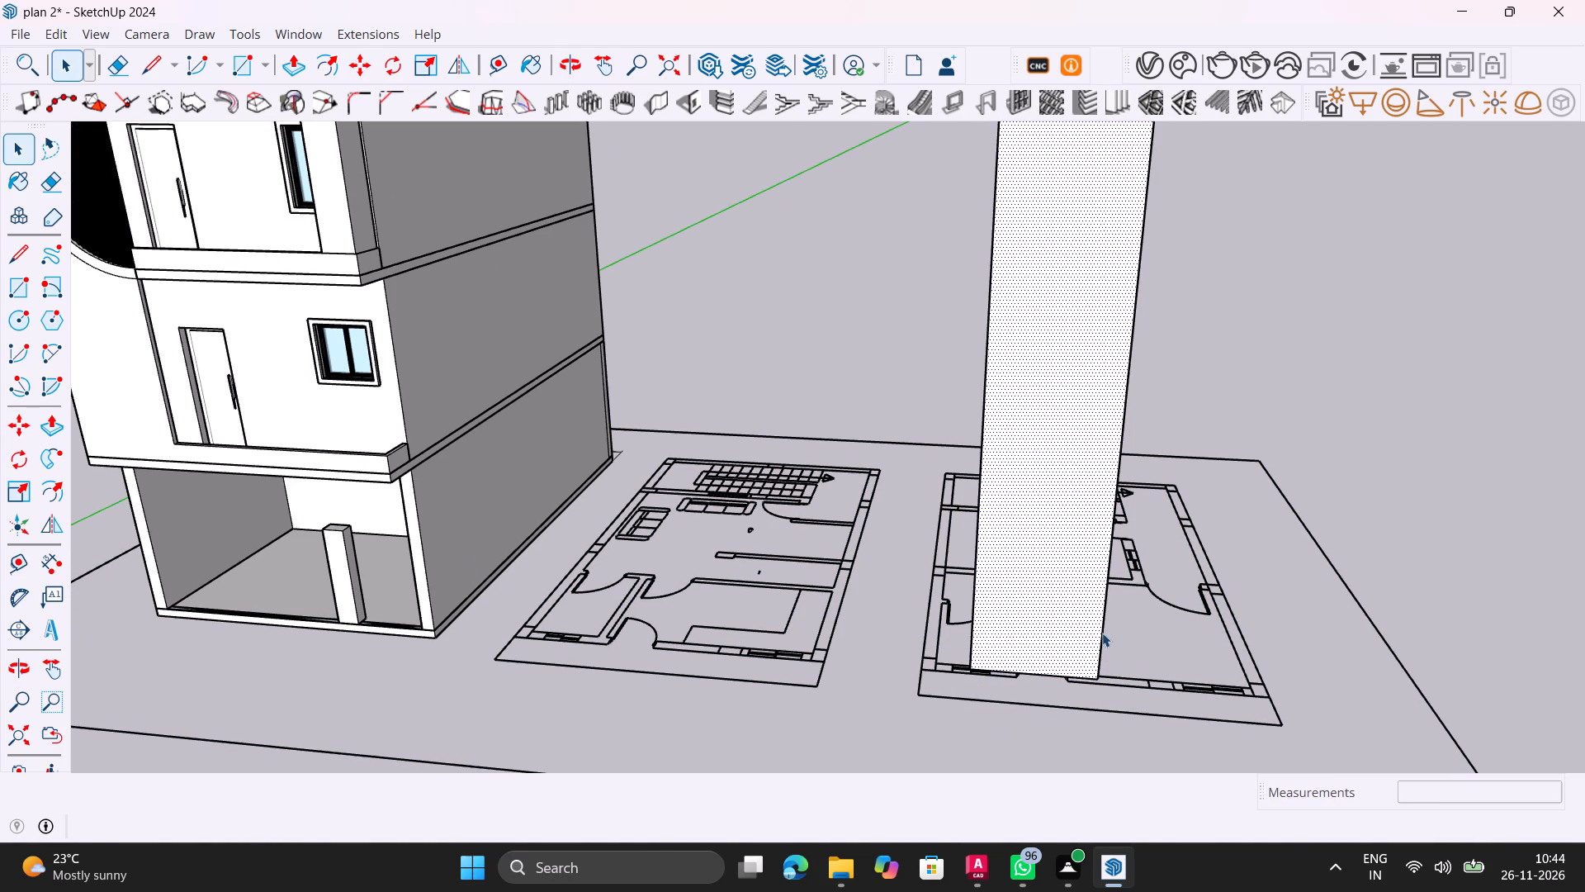
Copy the panel copy's long side edge 1' 9 11/16" across to the opposite edge and divide with 3/ into three equal vertical strips.
click(1102, 633)
key(m)
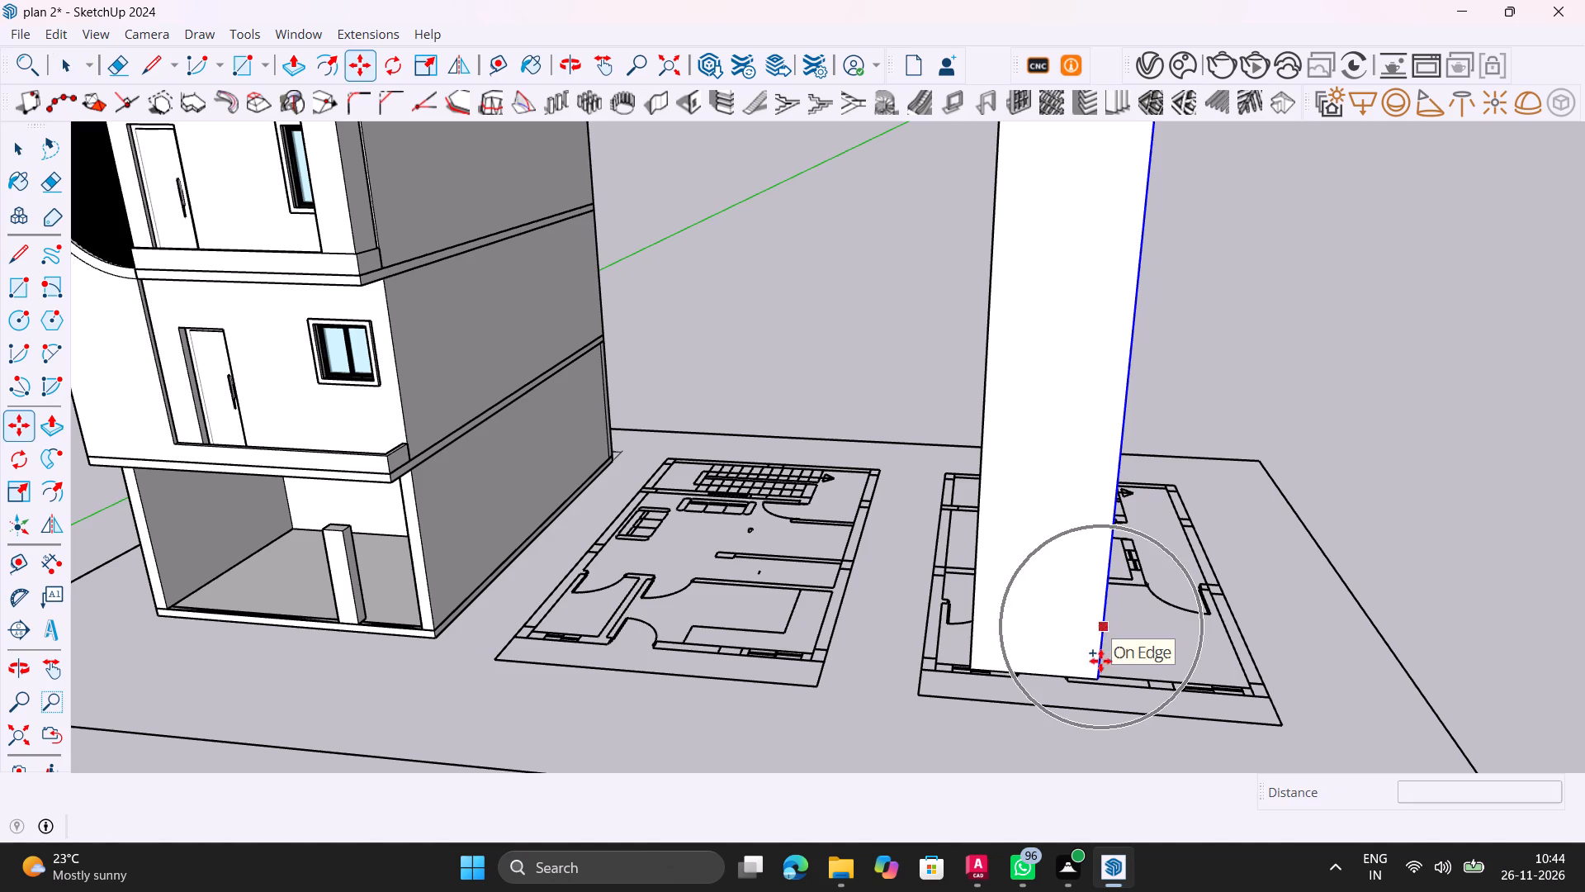
click(1091, 679)
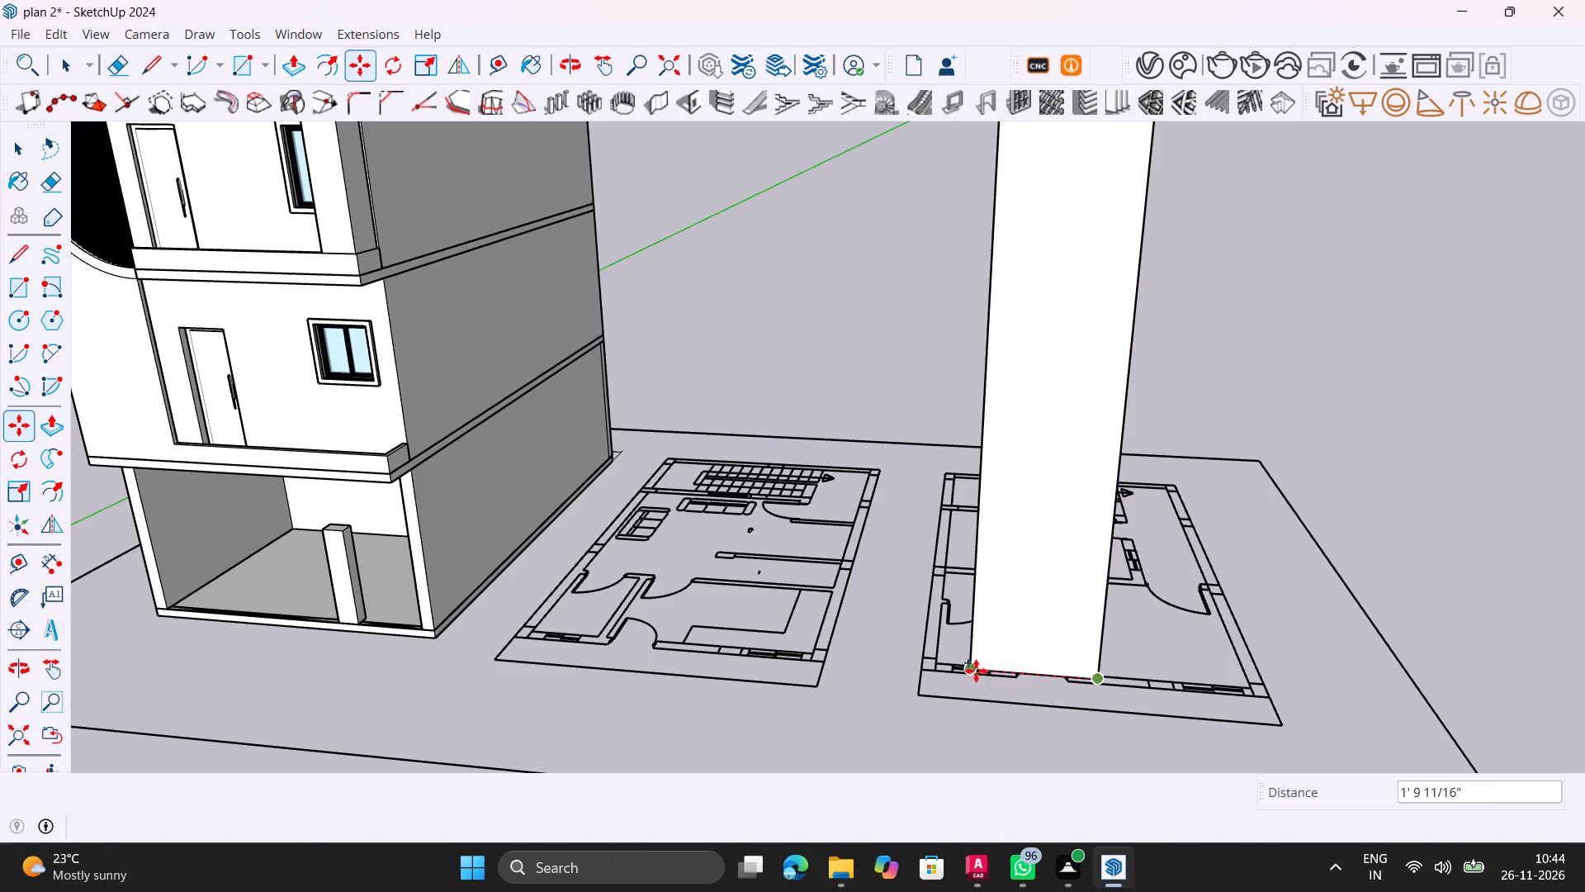
scroll(976, 664, up, 5)
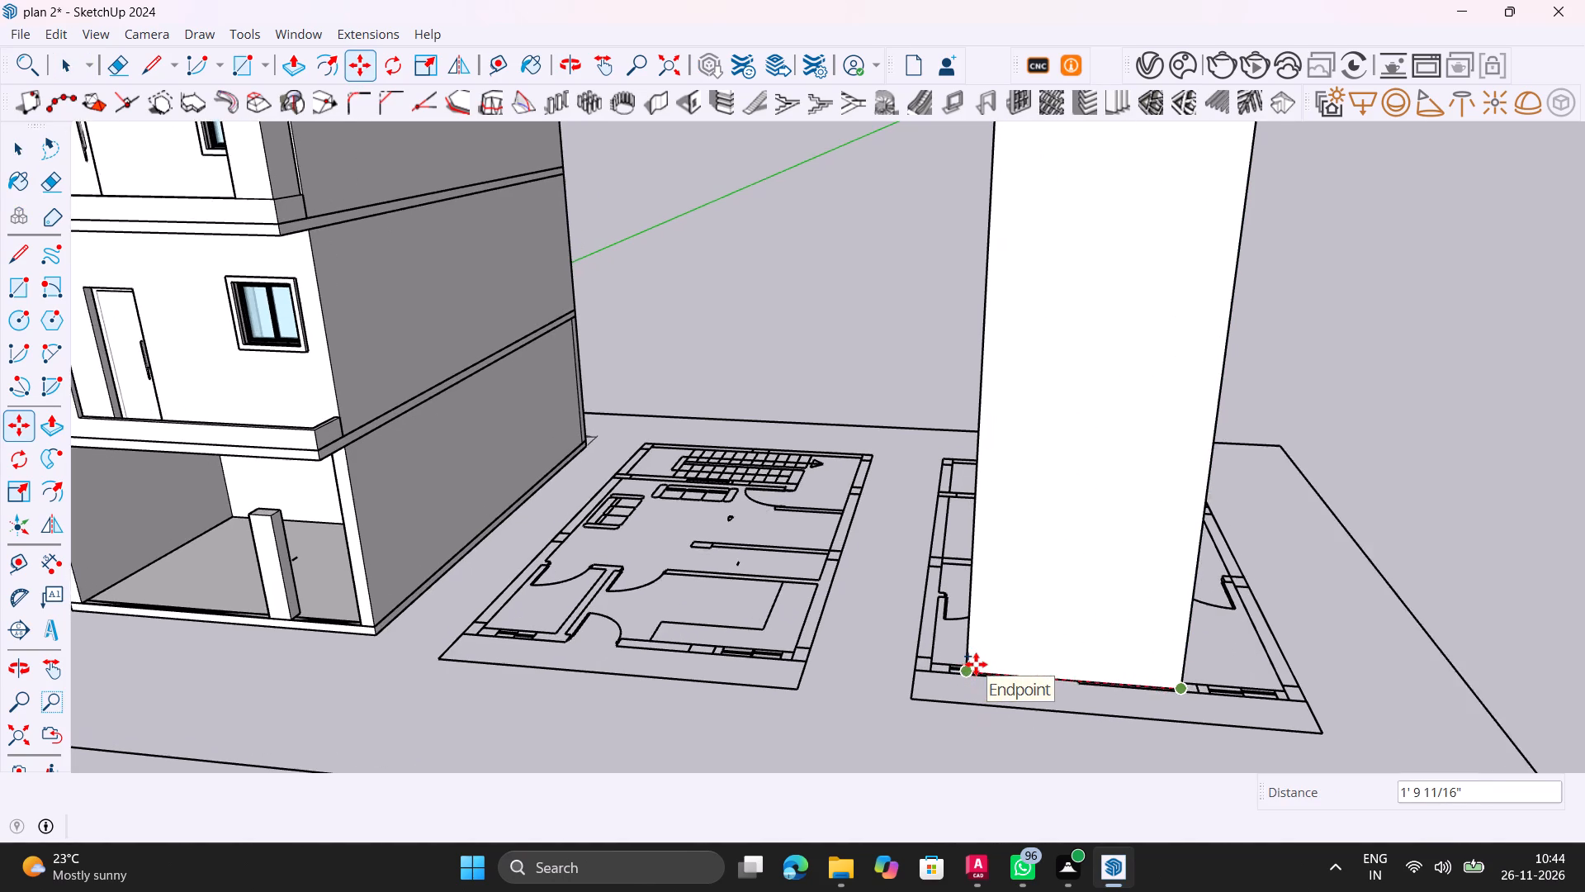
scroll(976, 664, up, 4)
click(967, 671)
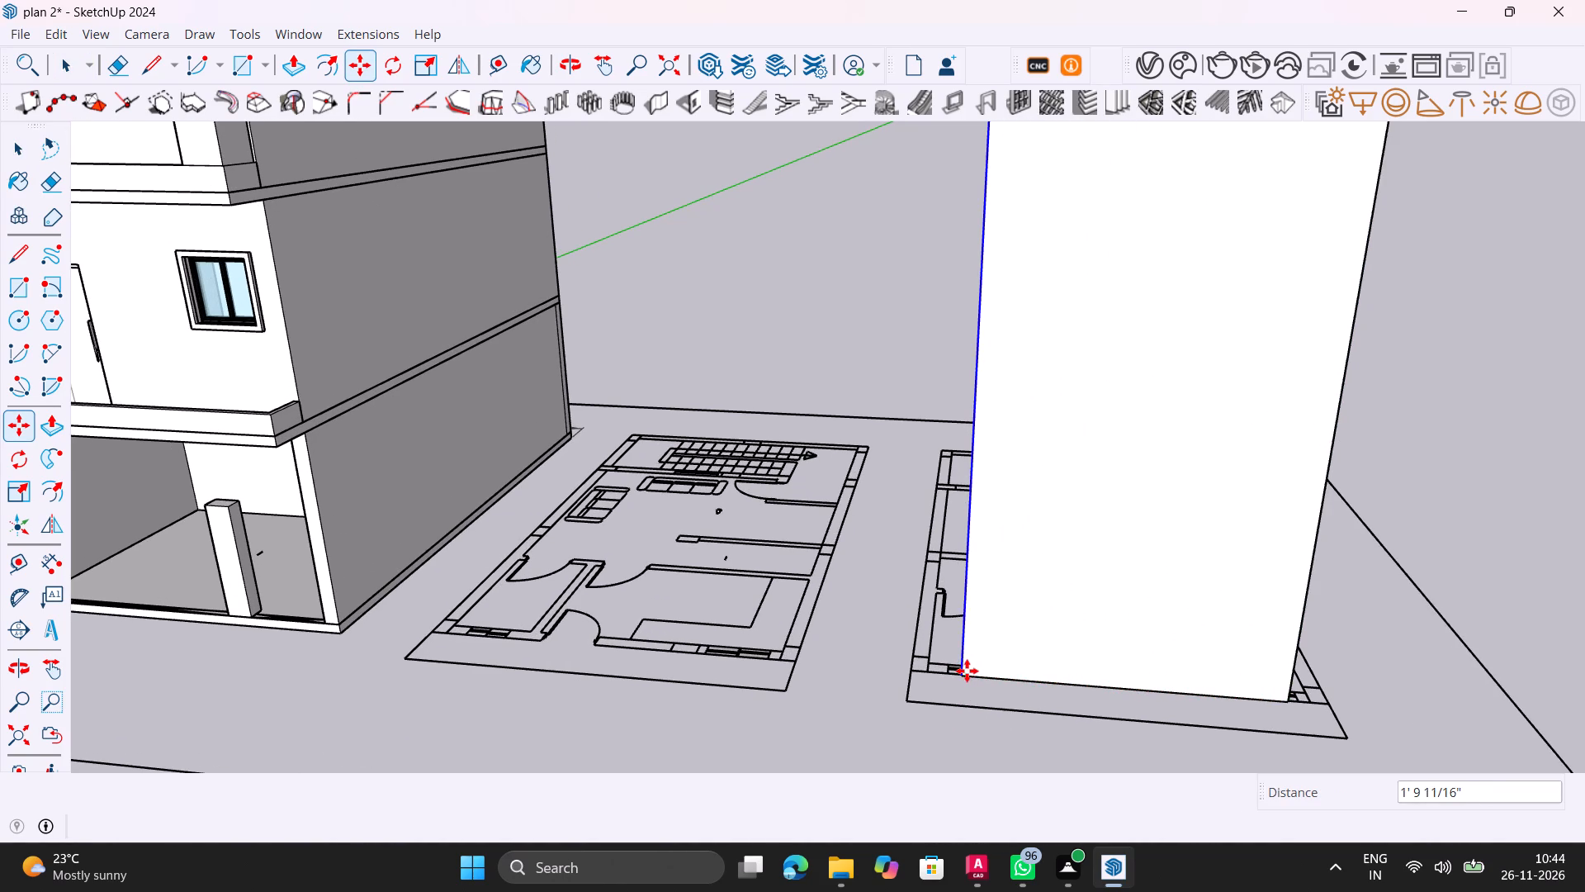
key(3)
key(slash)
key(Return)
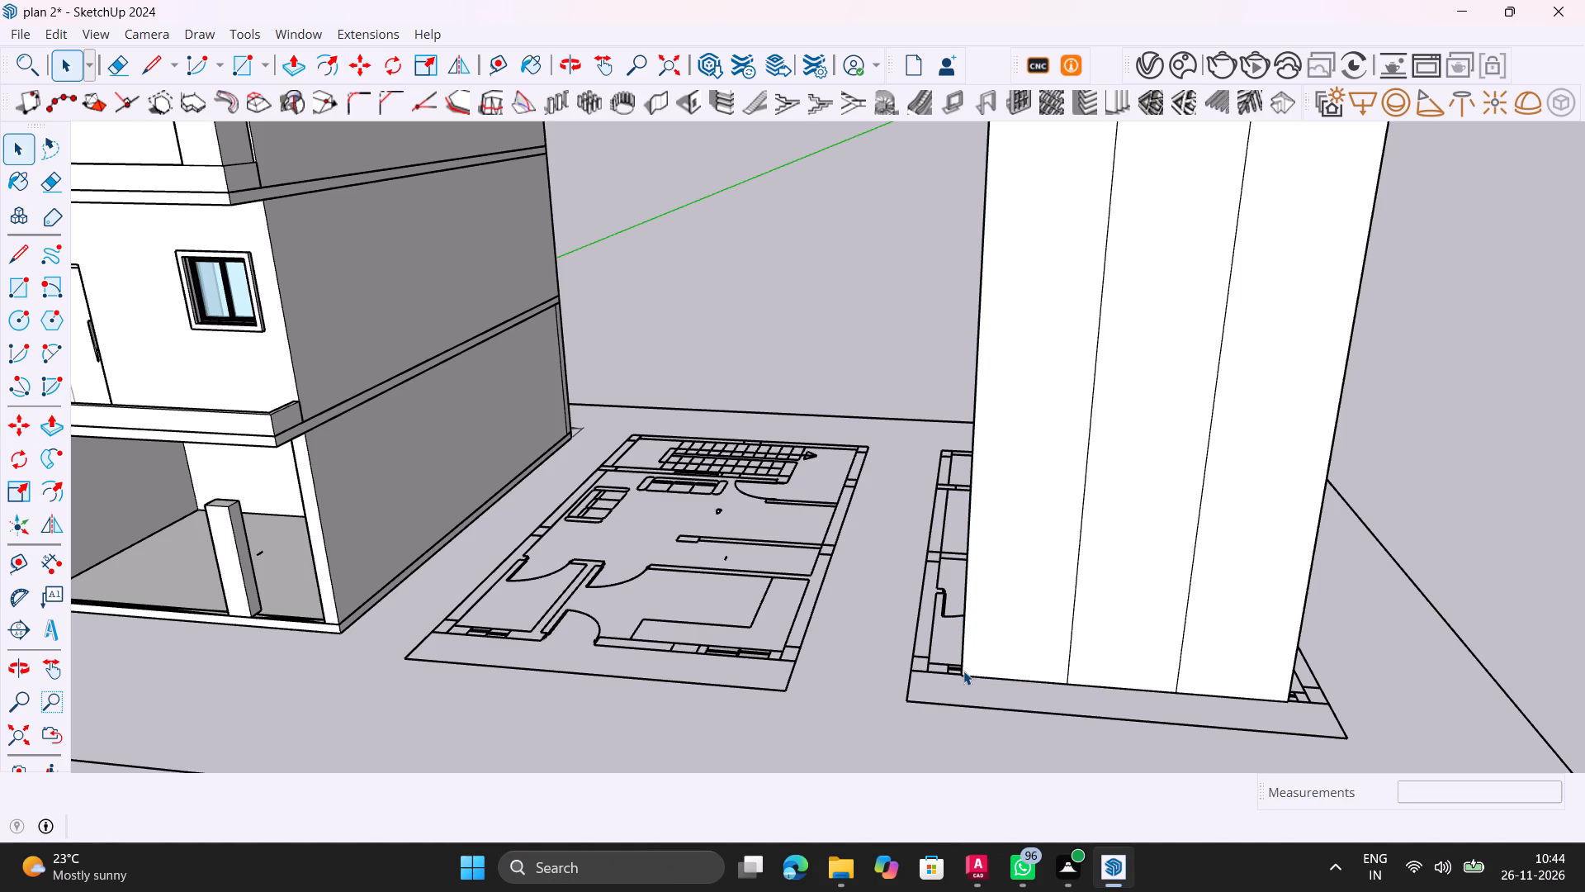
key(space)
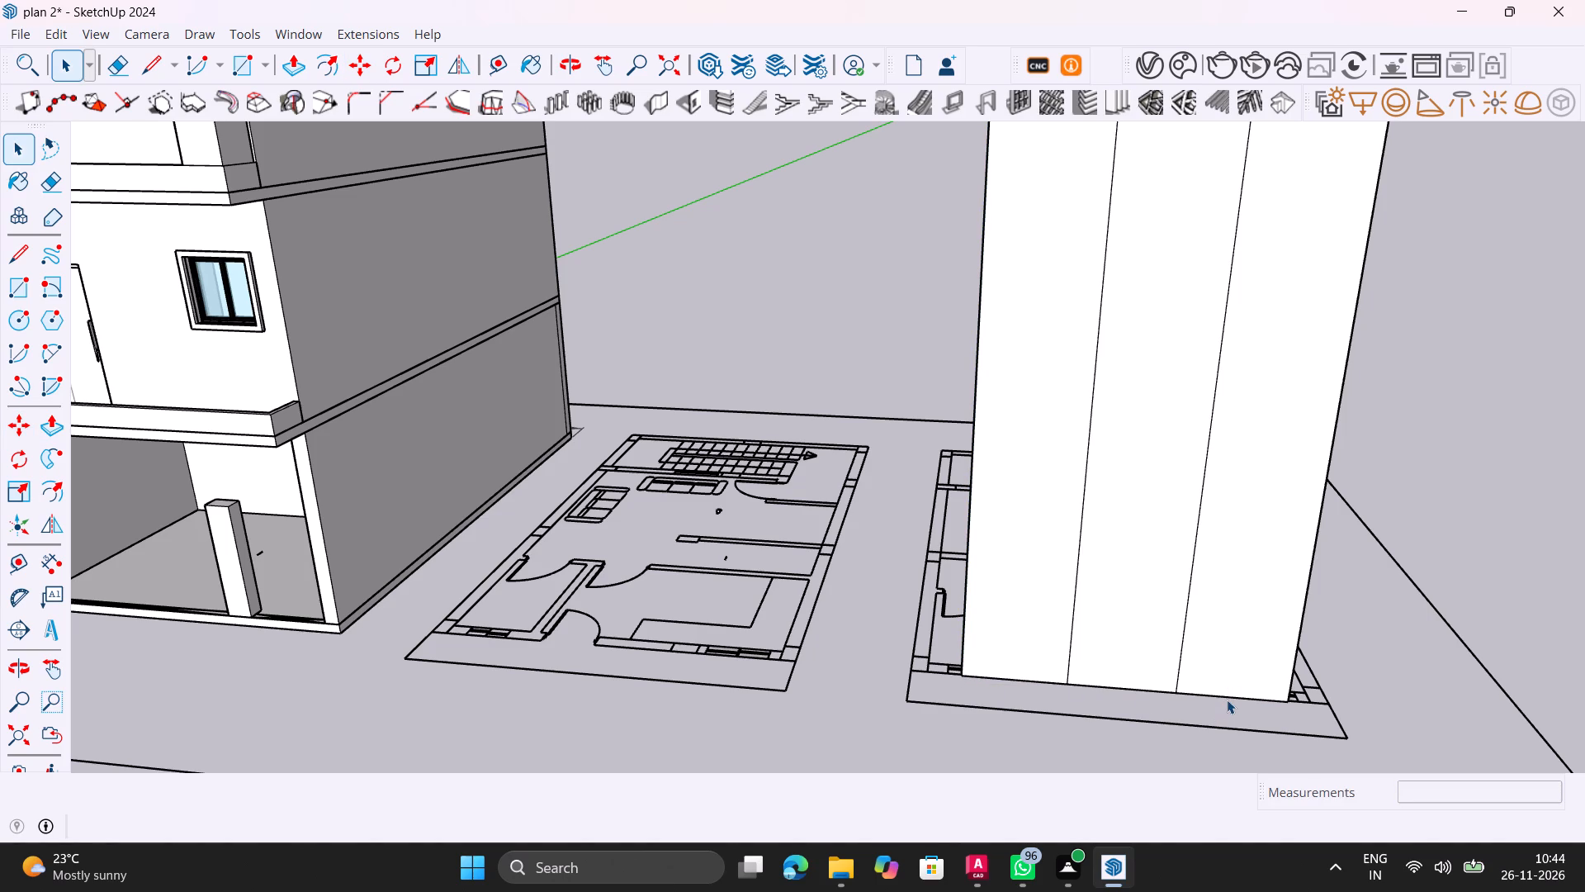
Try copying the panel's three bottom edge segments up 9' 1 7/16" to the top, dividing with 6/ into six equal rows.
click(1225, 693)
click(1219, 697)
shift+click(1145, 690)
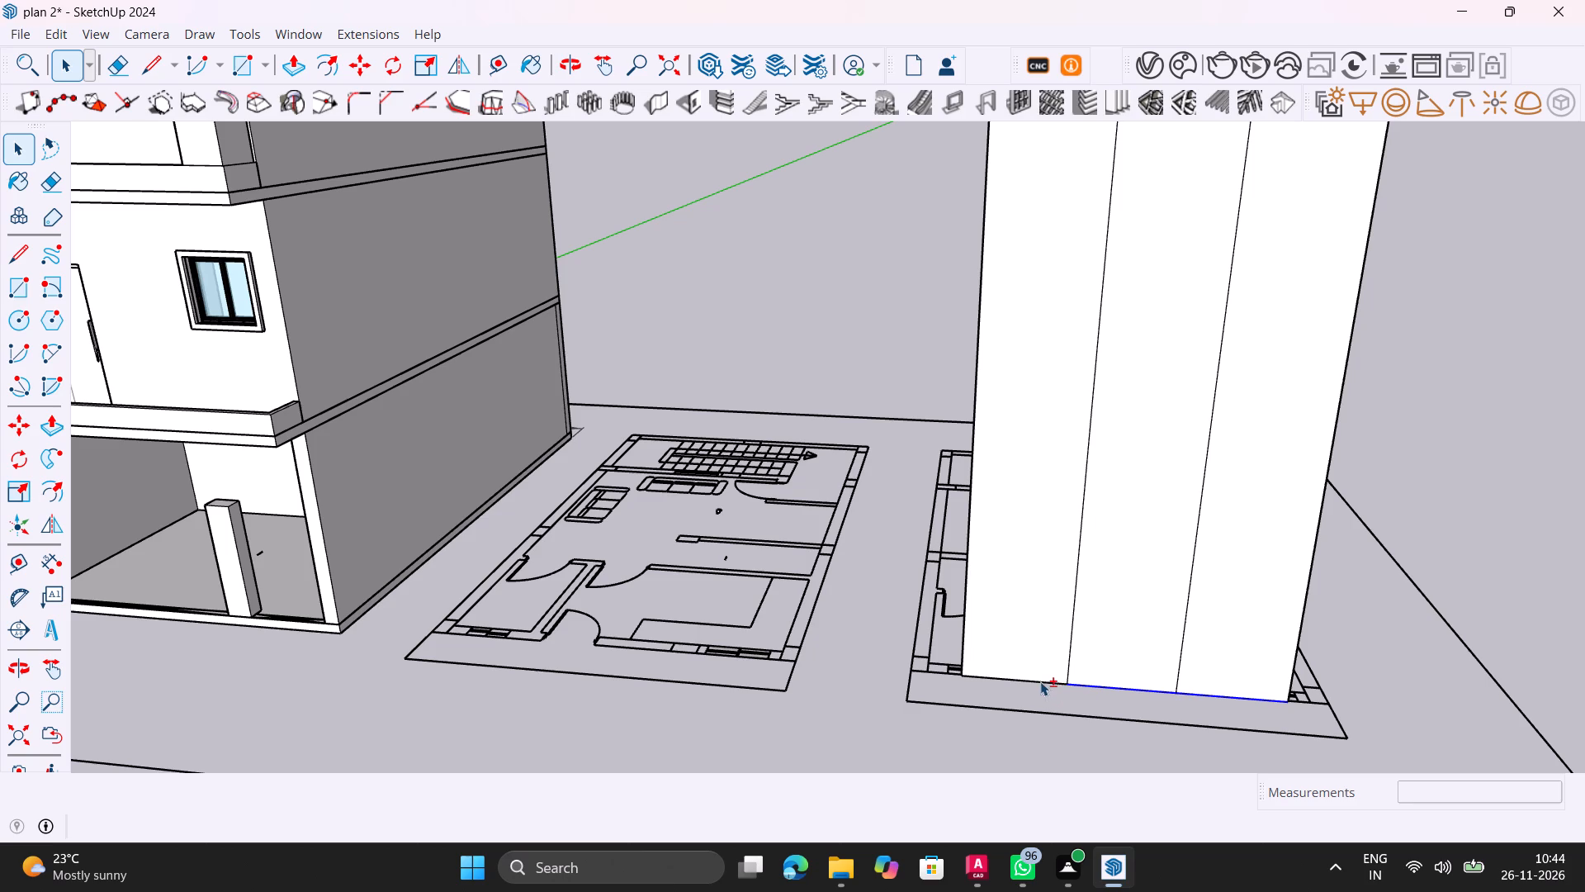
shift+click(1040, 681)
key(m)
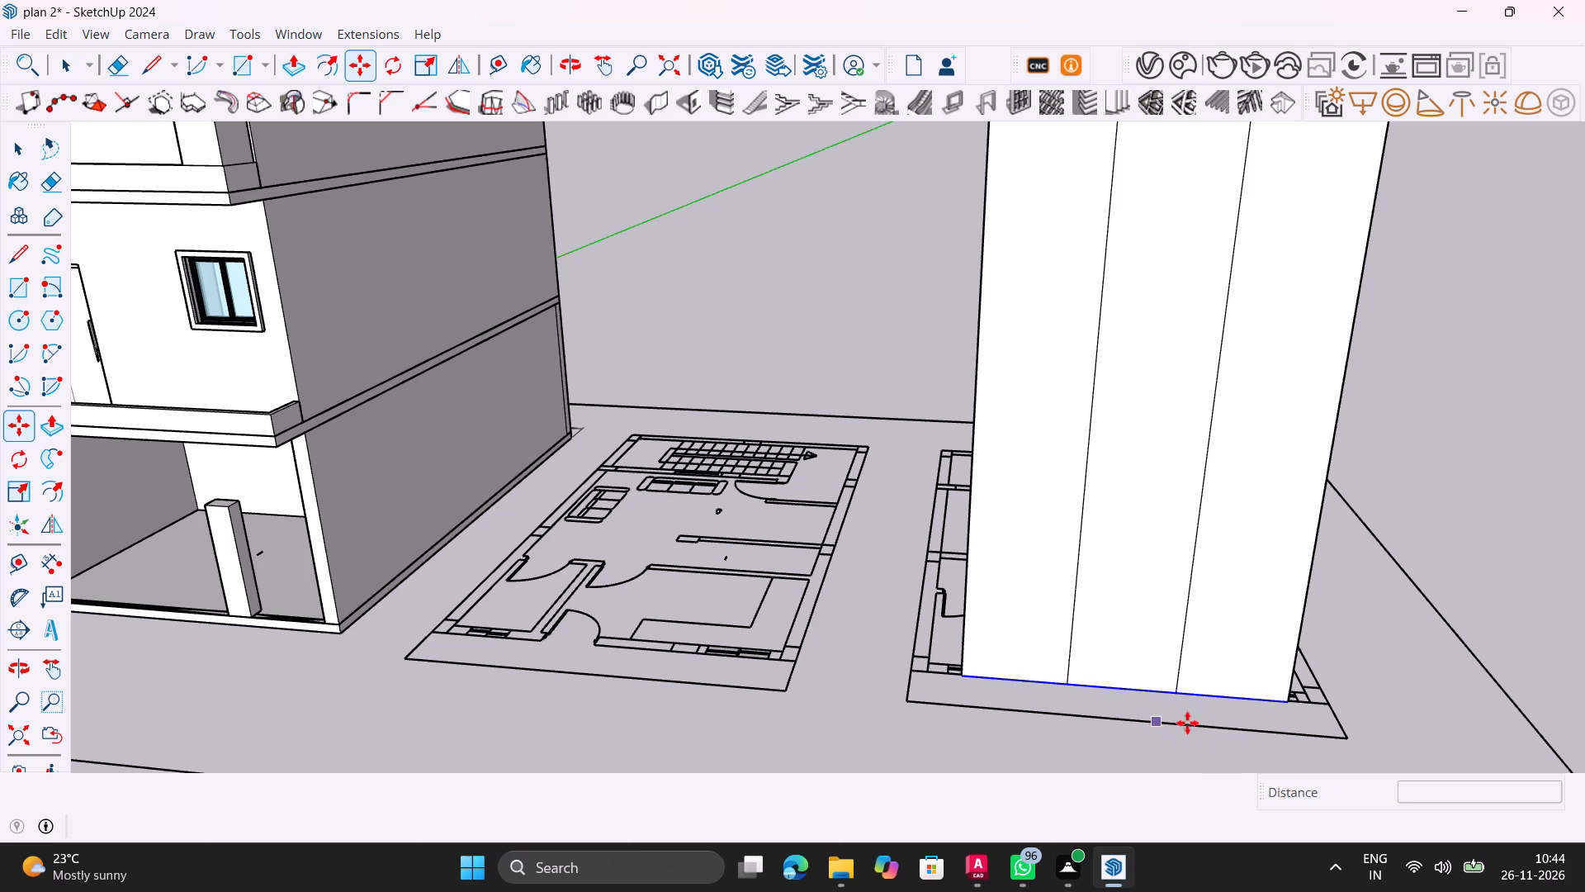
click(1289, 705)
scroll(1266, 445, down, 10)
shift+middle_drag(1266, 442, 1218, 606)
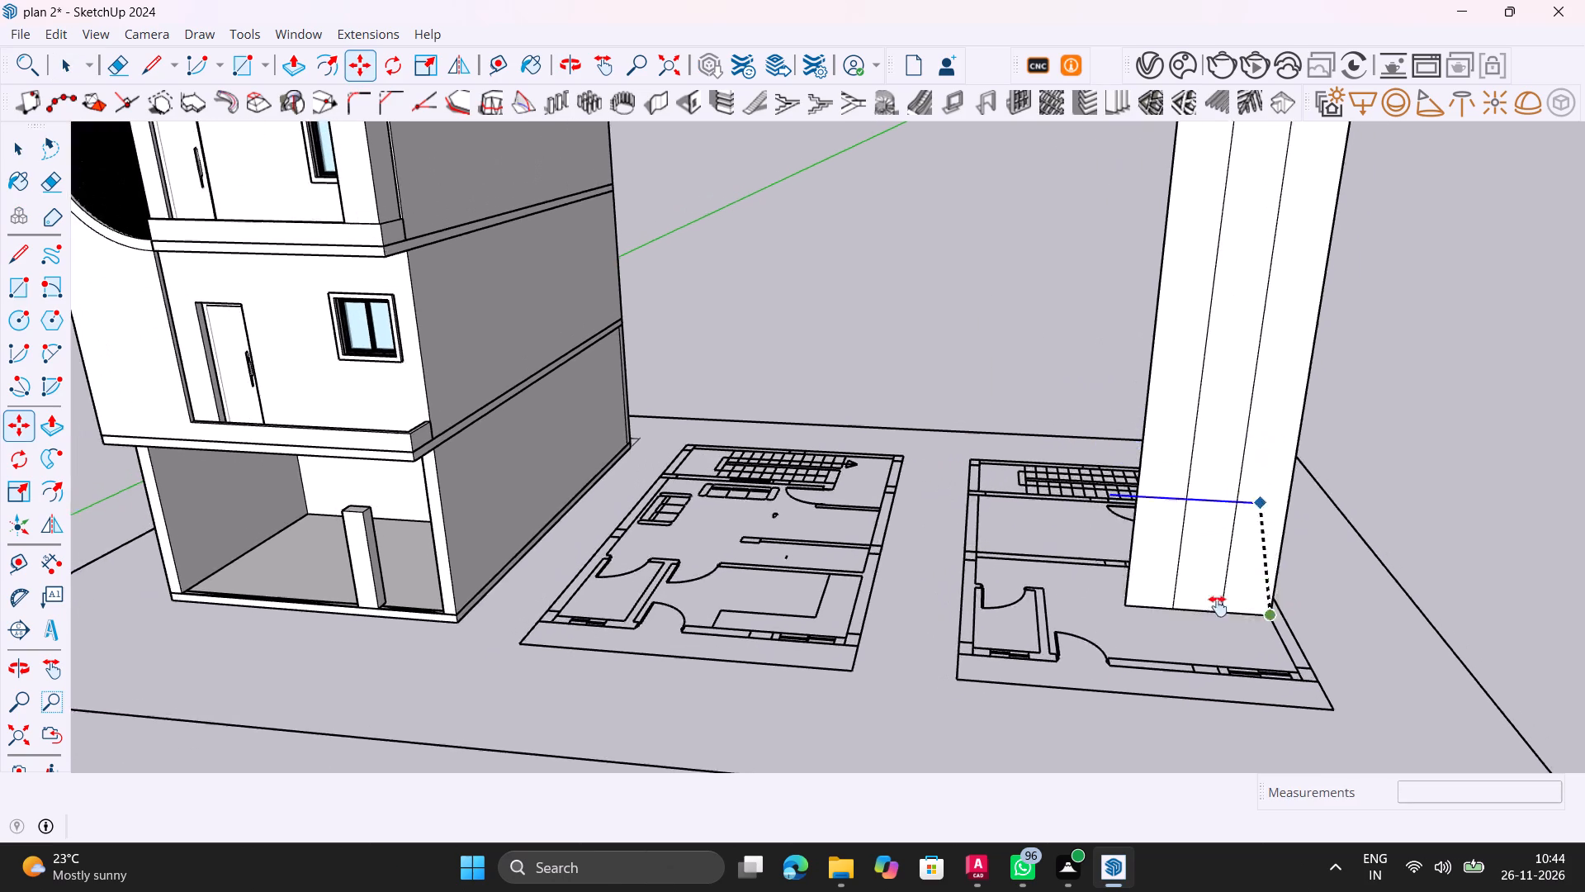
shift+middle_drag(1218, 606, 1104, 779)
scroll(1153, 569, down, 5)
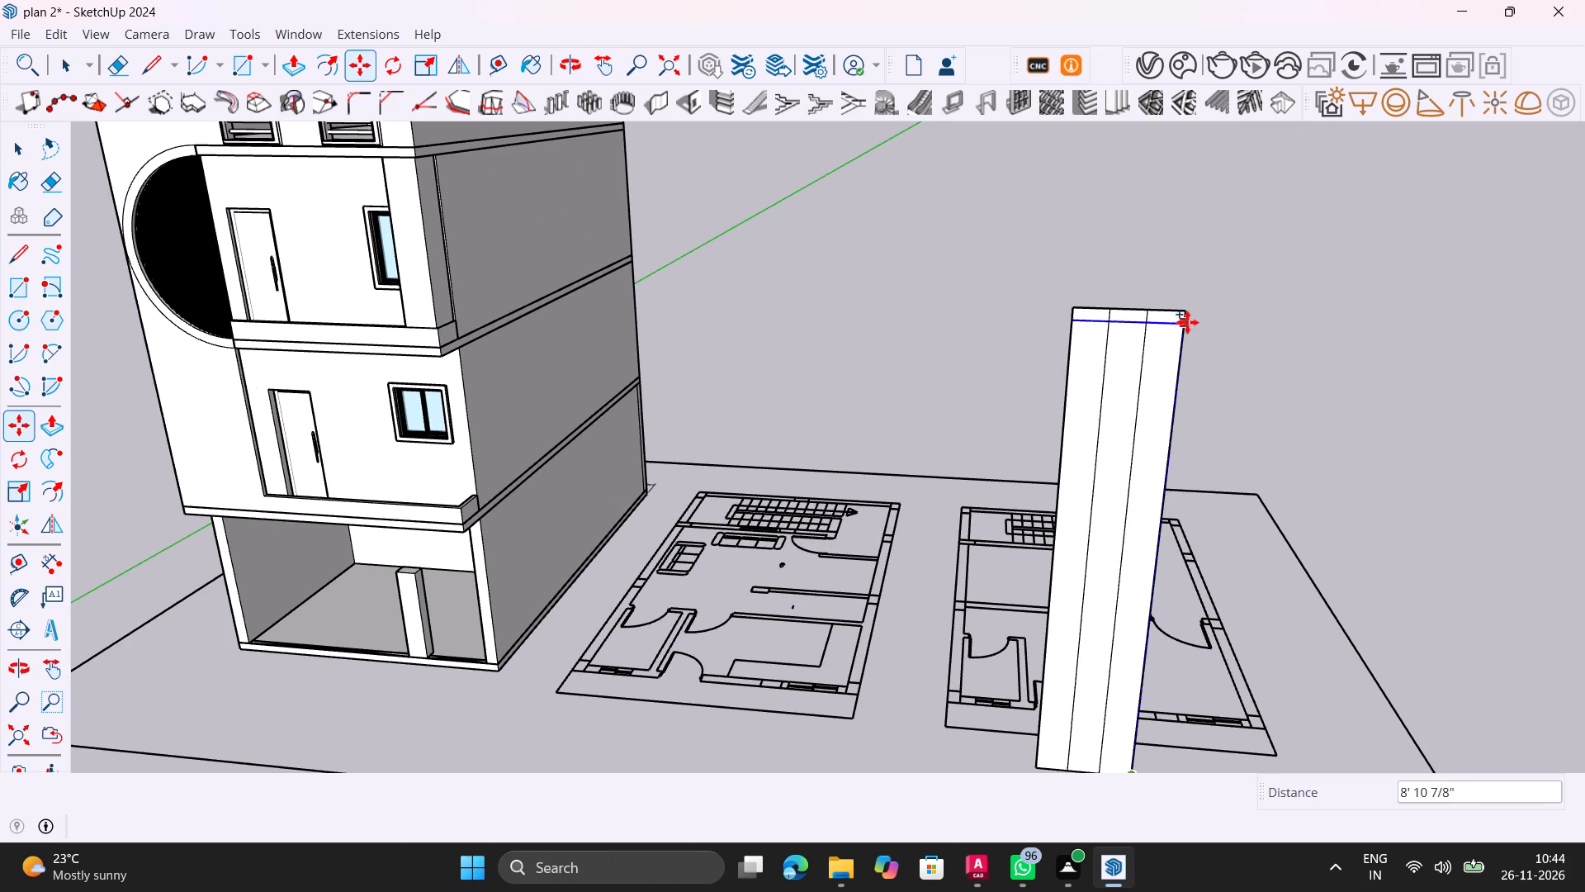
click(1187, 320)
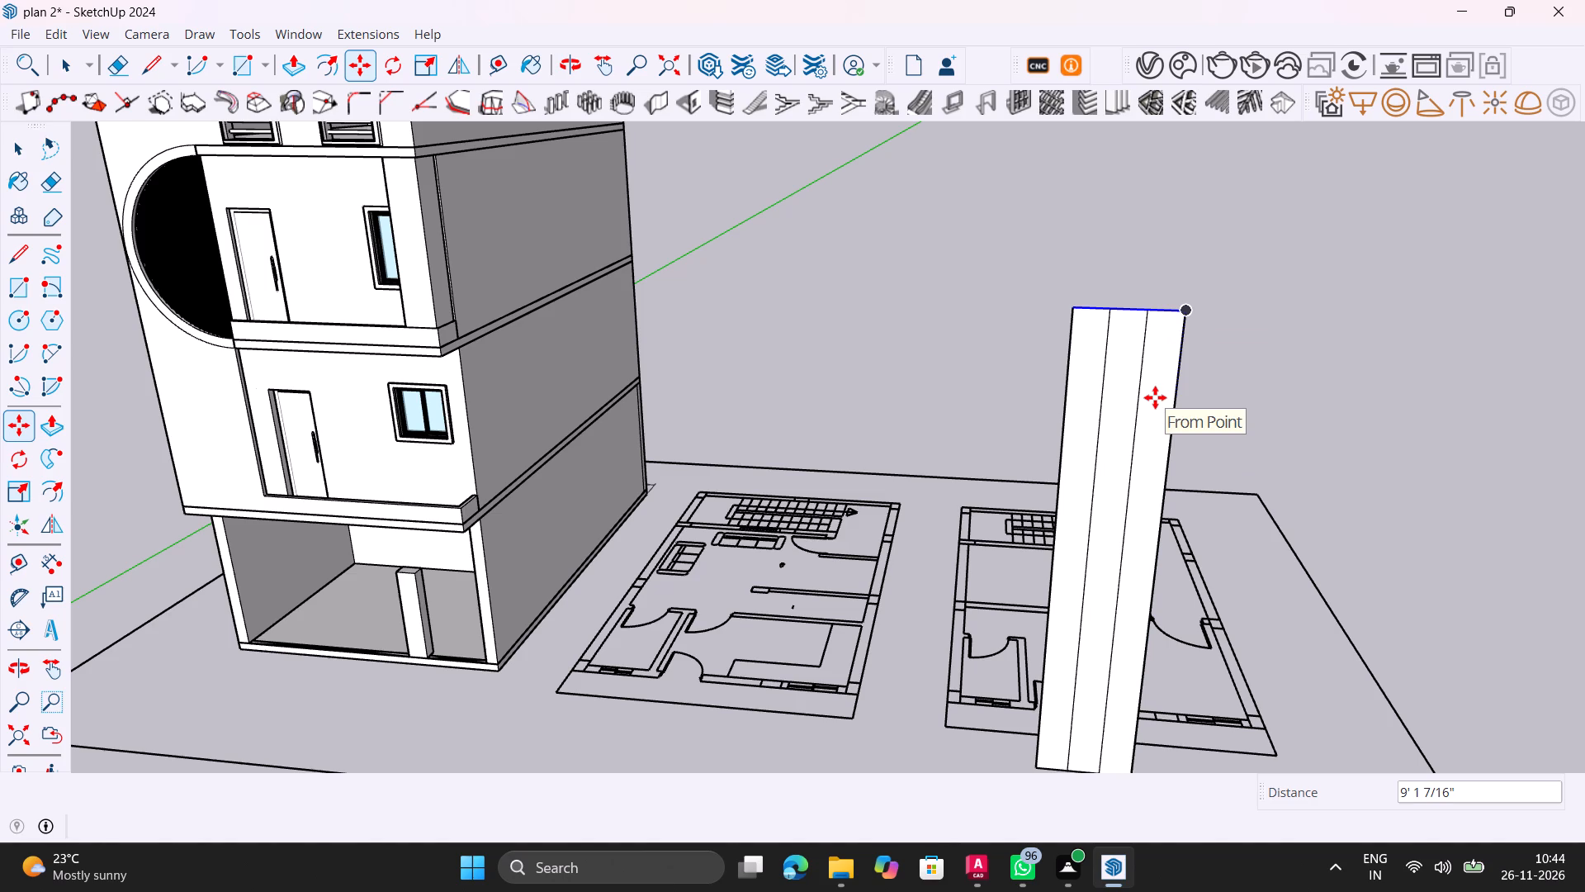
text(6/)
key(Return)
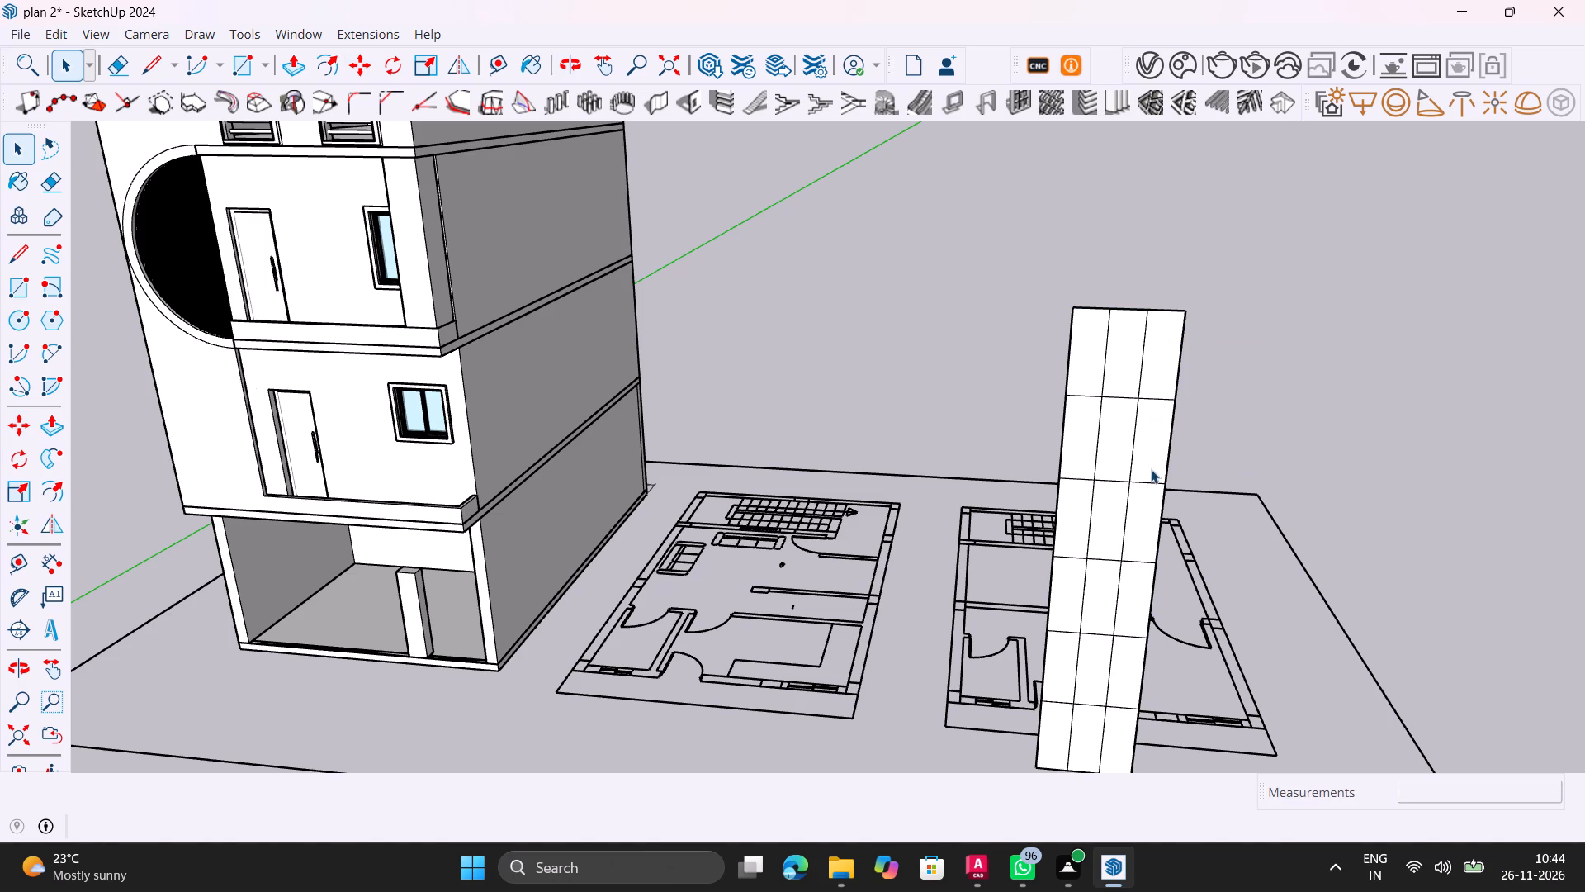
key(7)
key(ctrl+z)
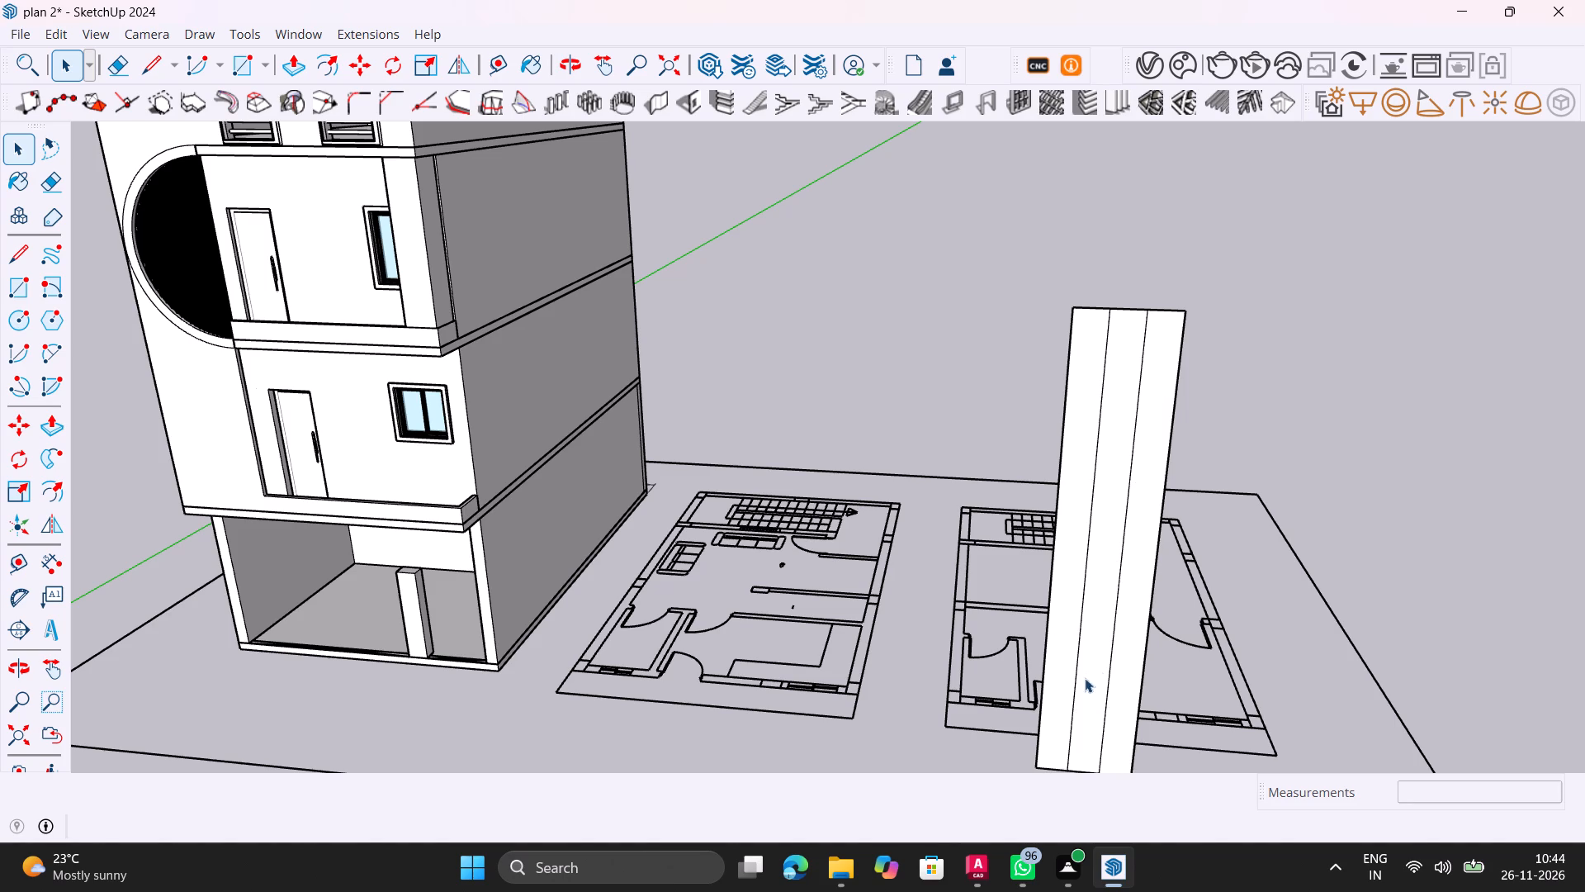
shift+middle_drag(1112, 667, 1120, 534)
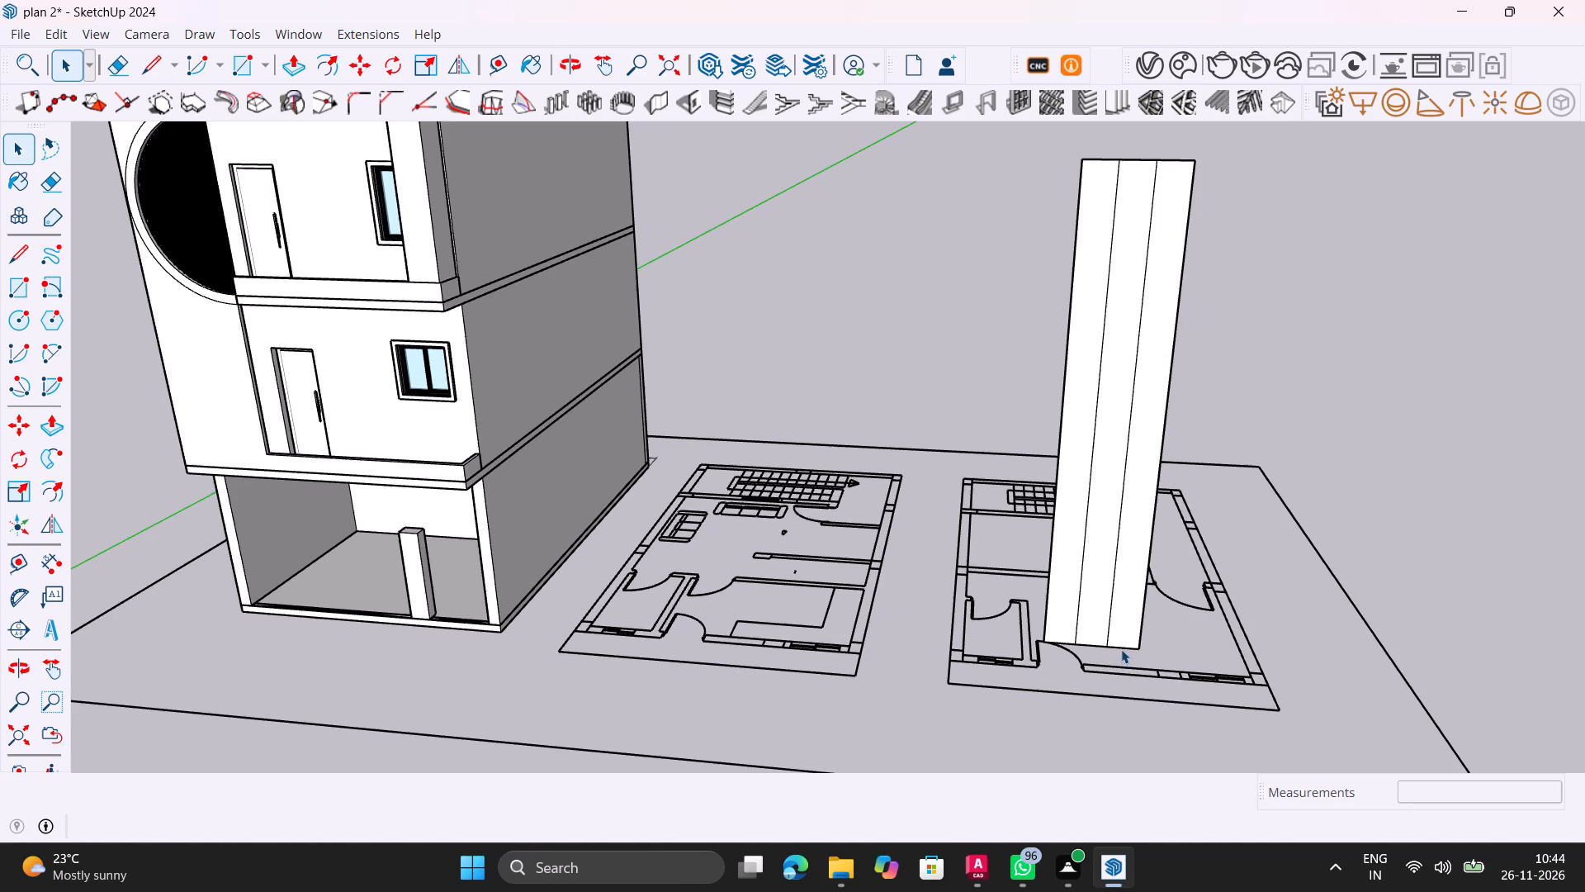
Copy the panel's three bottom edge segments up 9' 1 7/16" to the top and divide with 10/ into ten equal rows.
click(1121, 649)
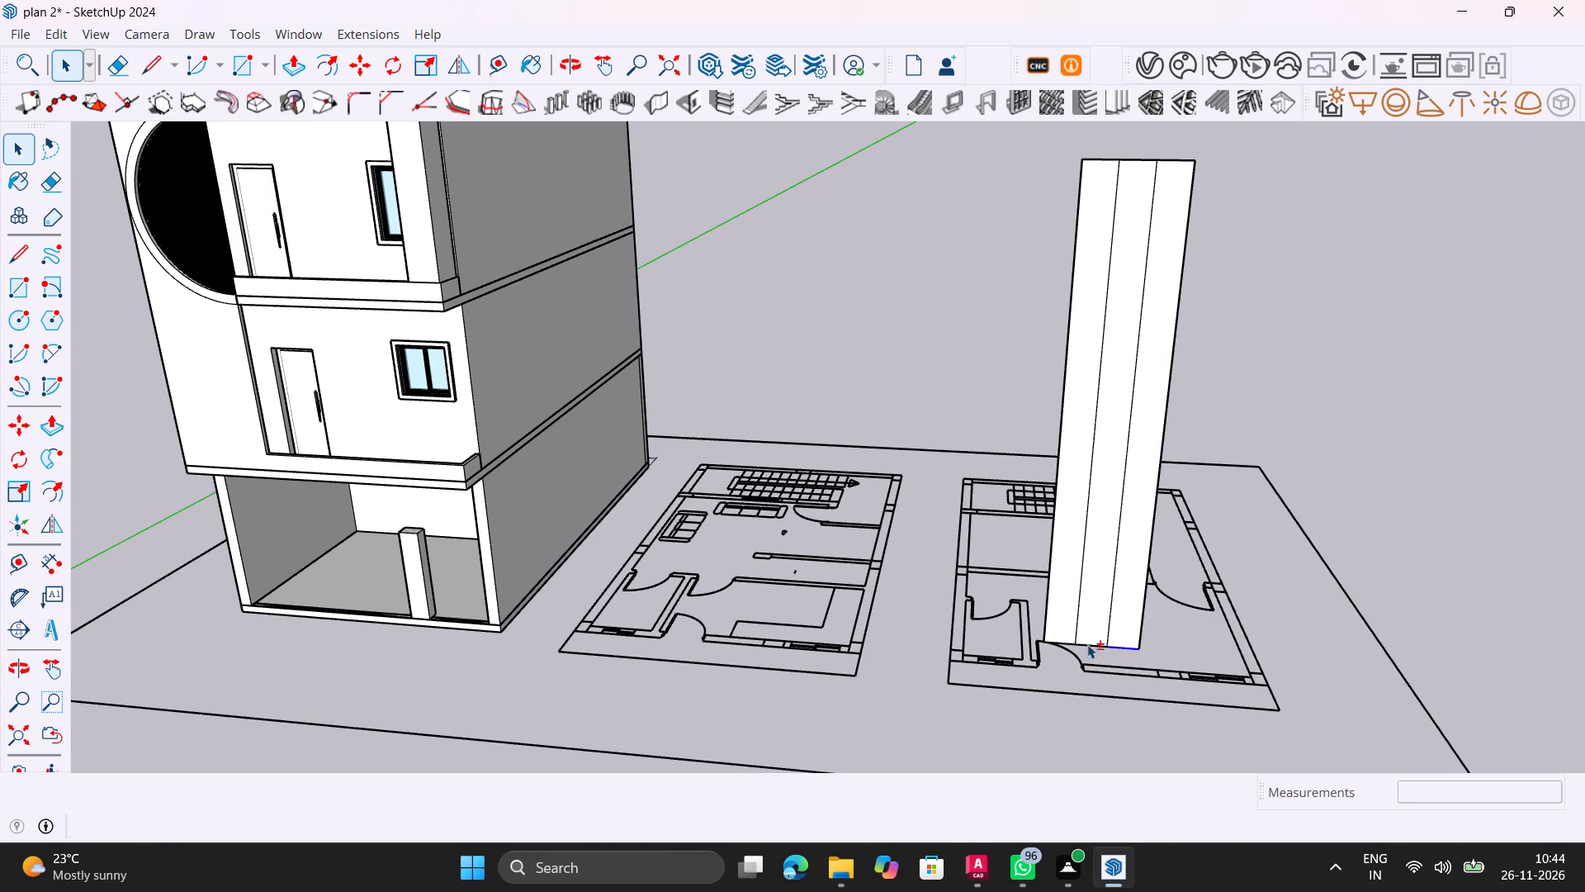
shift+click(1087, 644)
shift+click(1065, 643)
key(m)
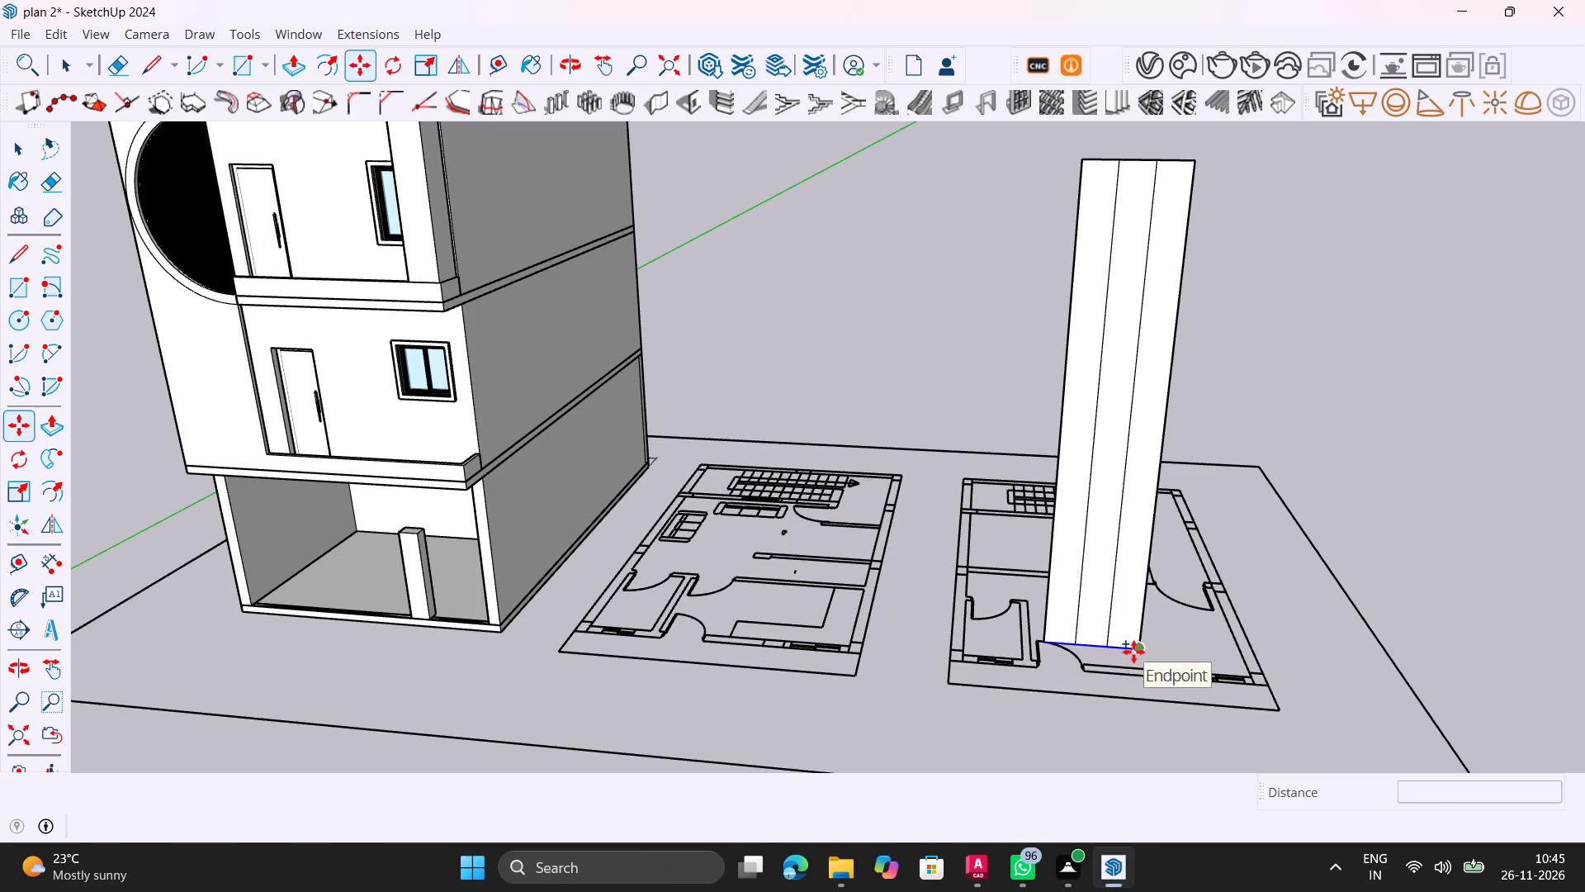
click(1133, 652)
click(1190, 163)
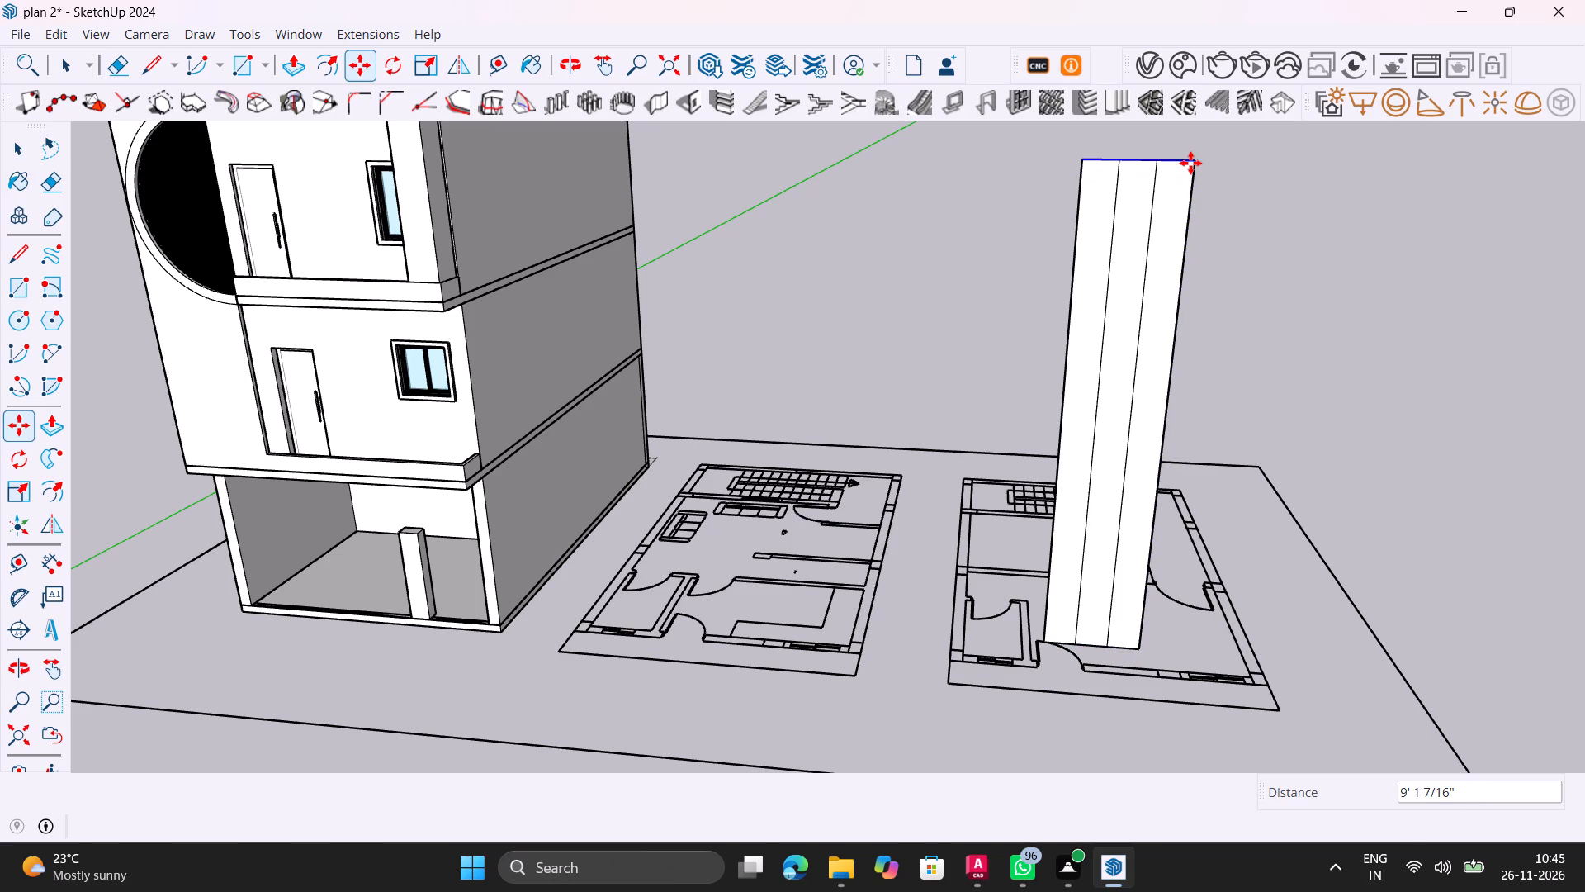
text(10/)
key(Return)
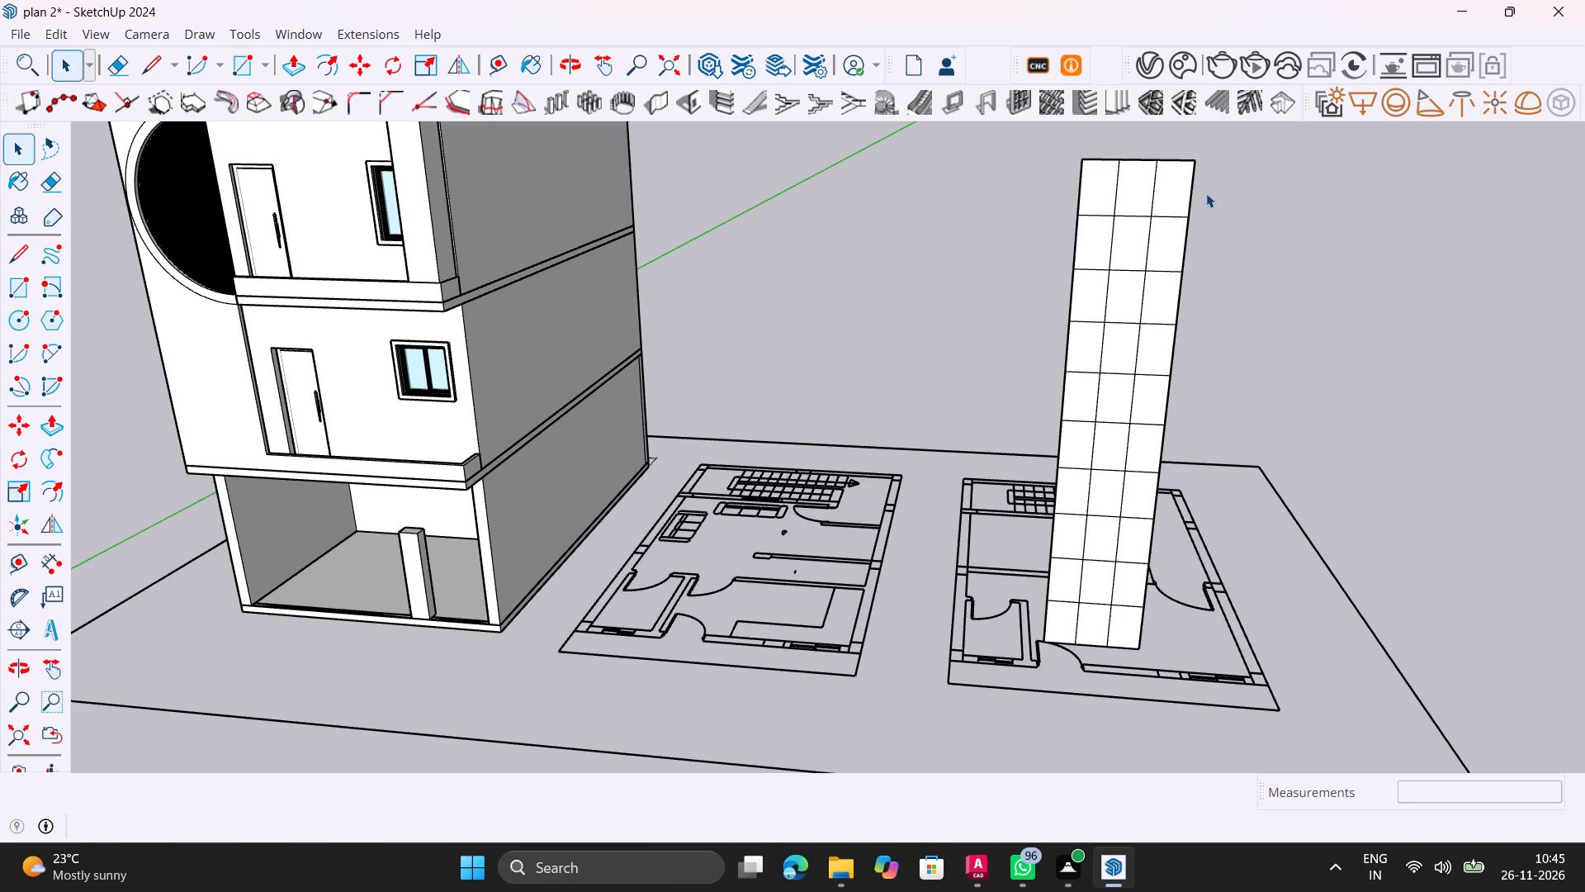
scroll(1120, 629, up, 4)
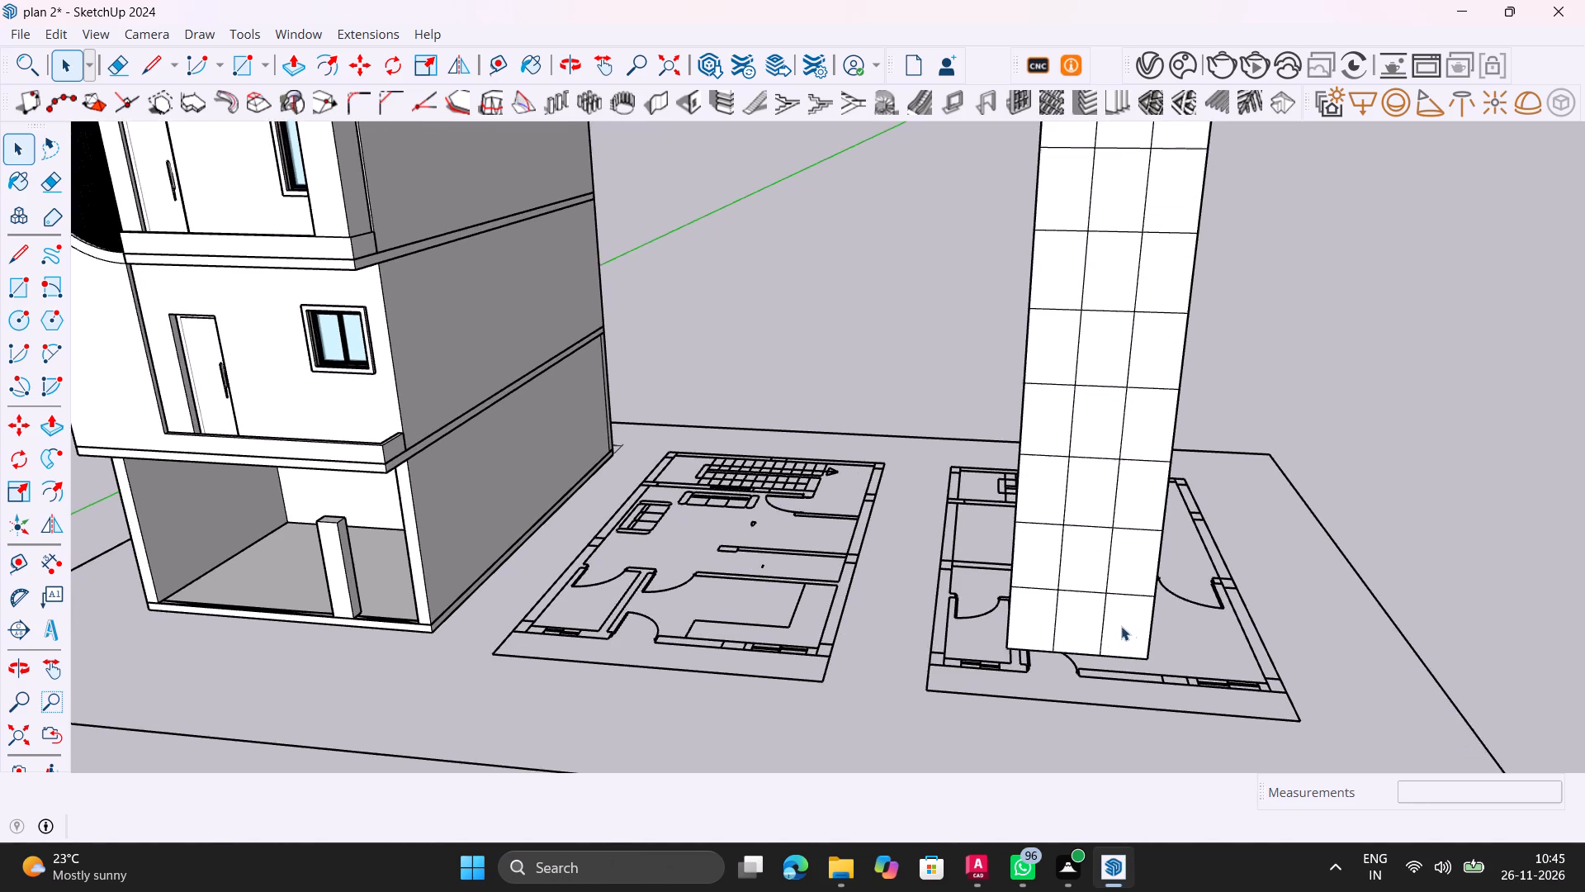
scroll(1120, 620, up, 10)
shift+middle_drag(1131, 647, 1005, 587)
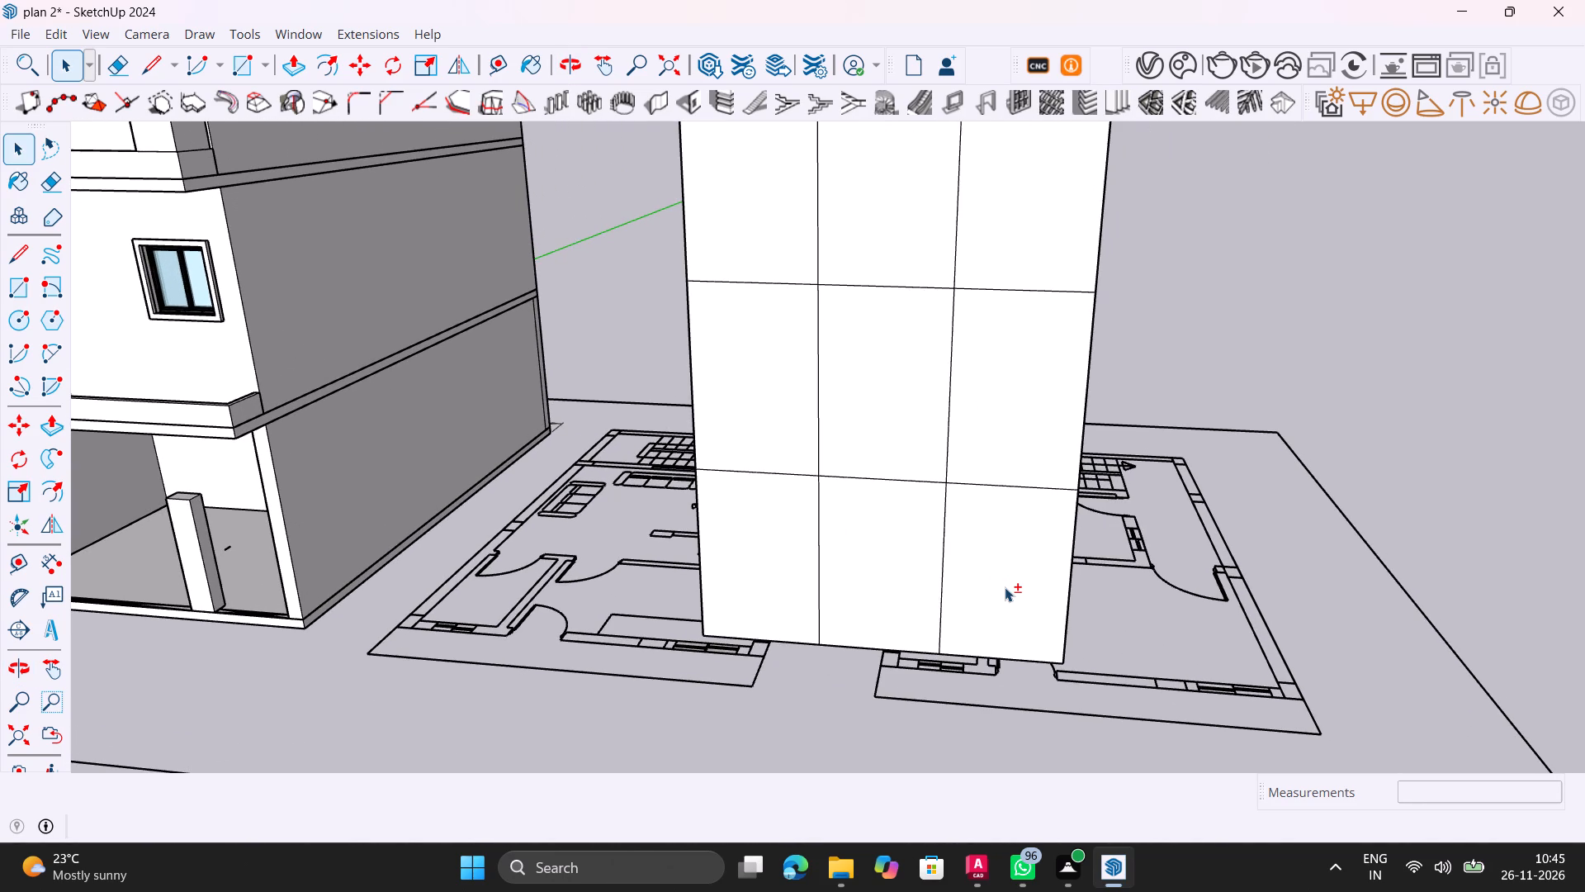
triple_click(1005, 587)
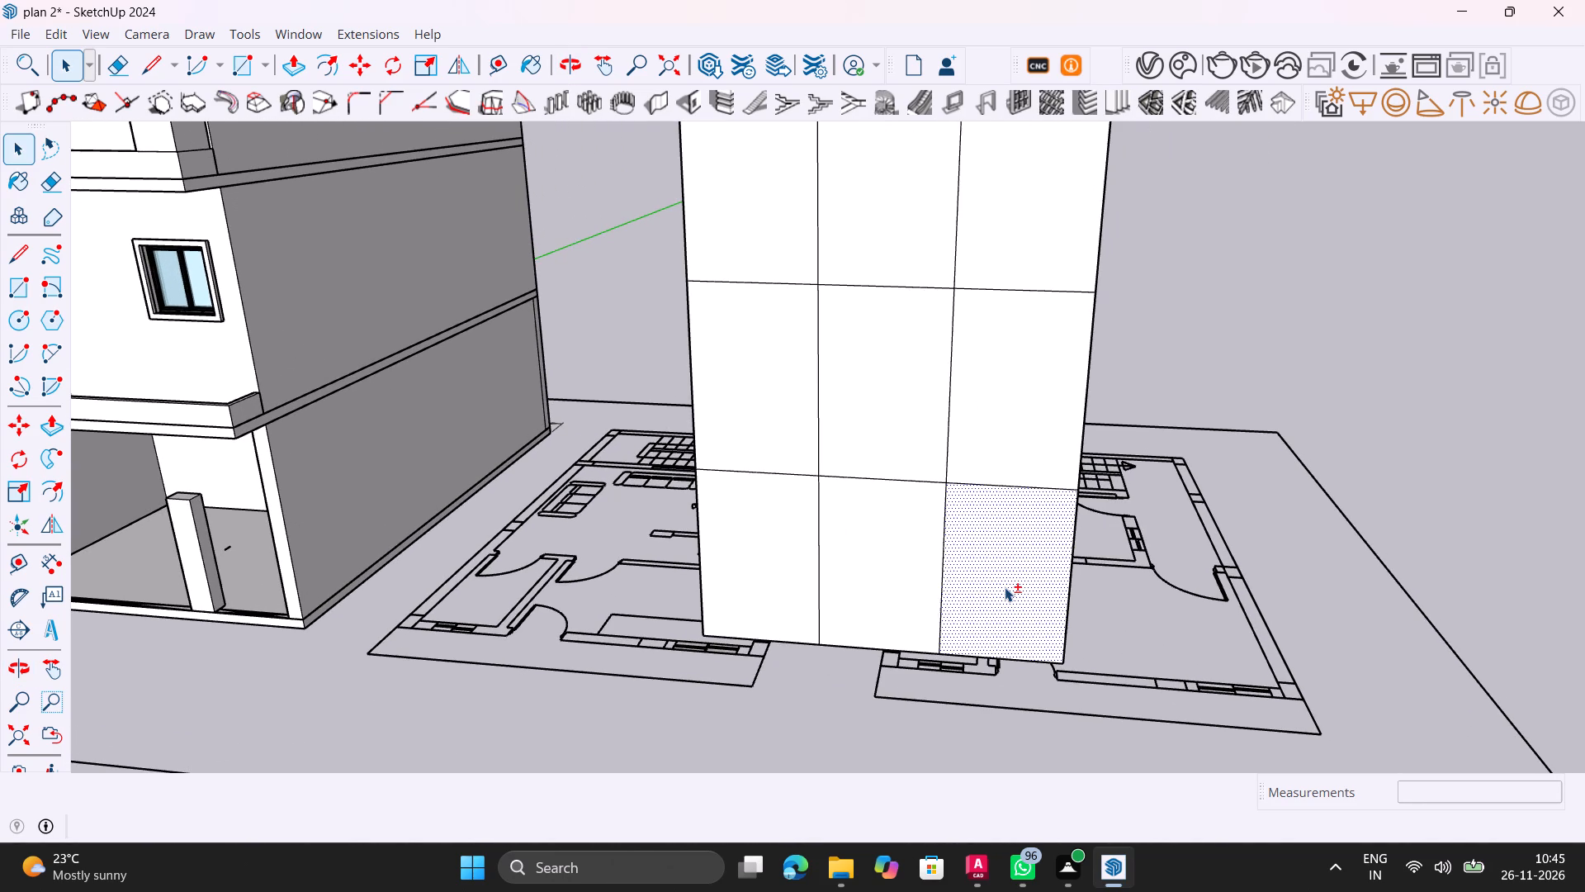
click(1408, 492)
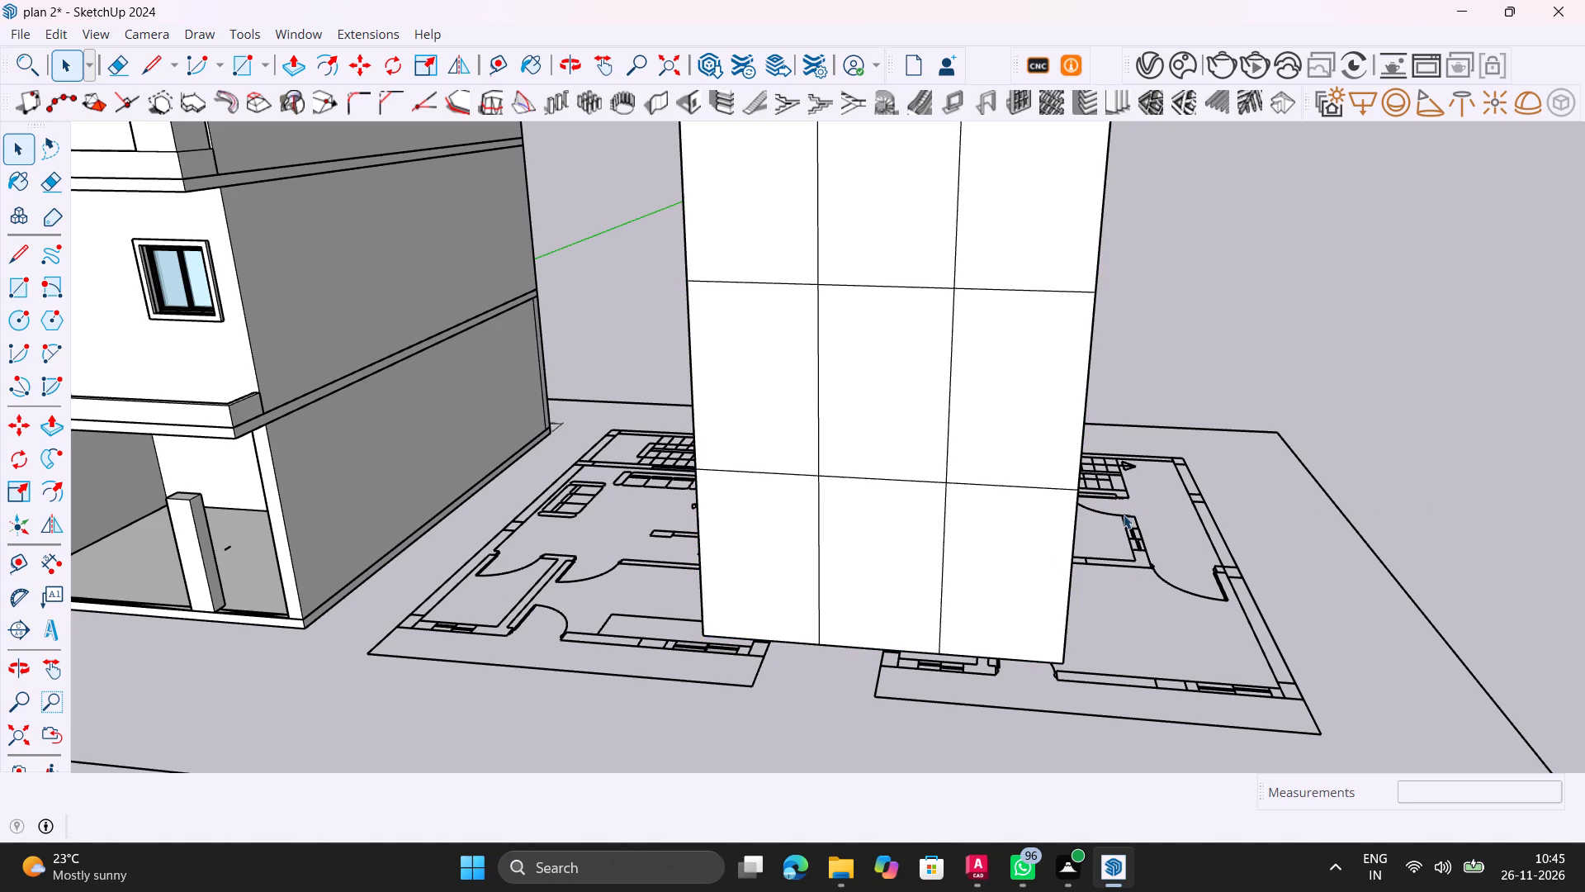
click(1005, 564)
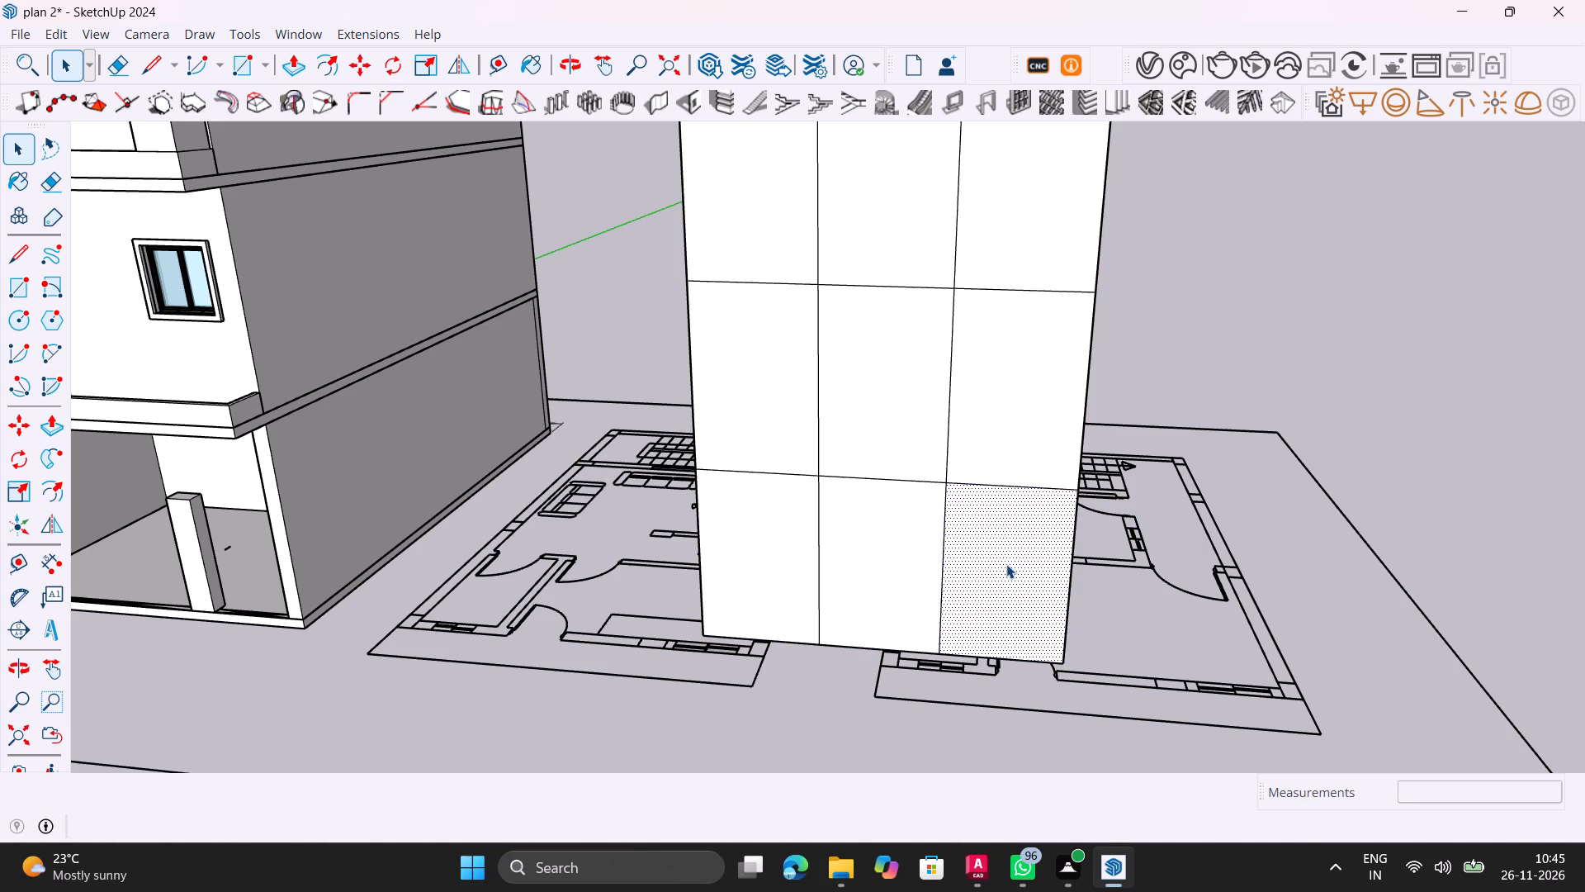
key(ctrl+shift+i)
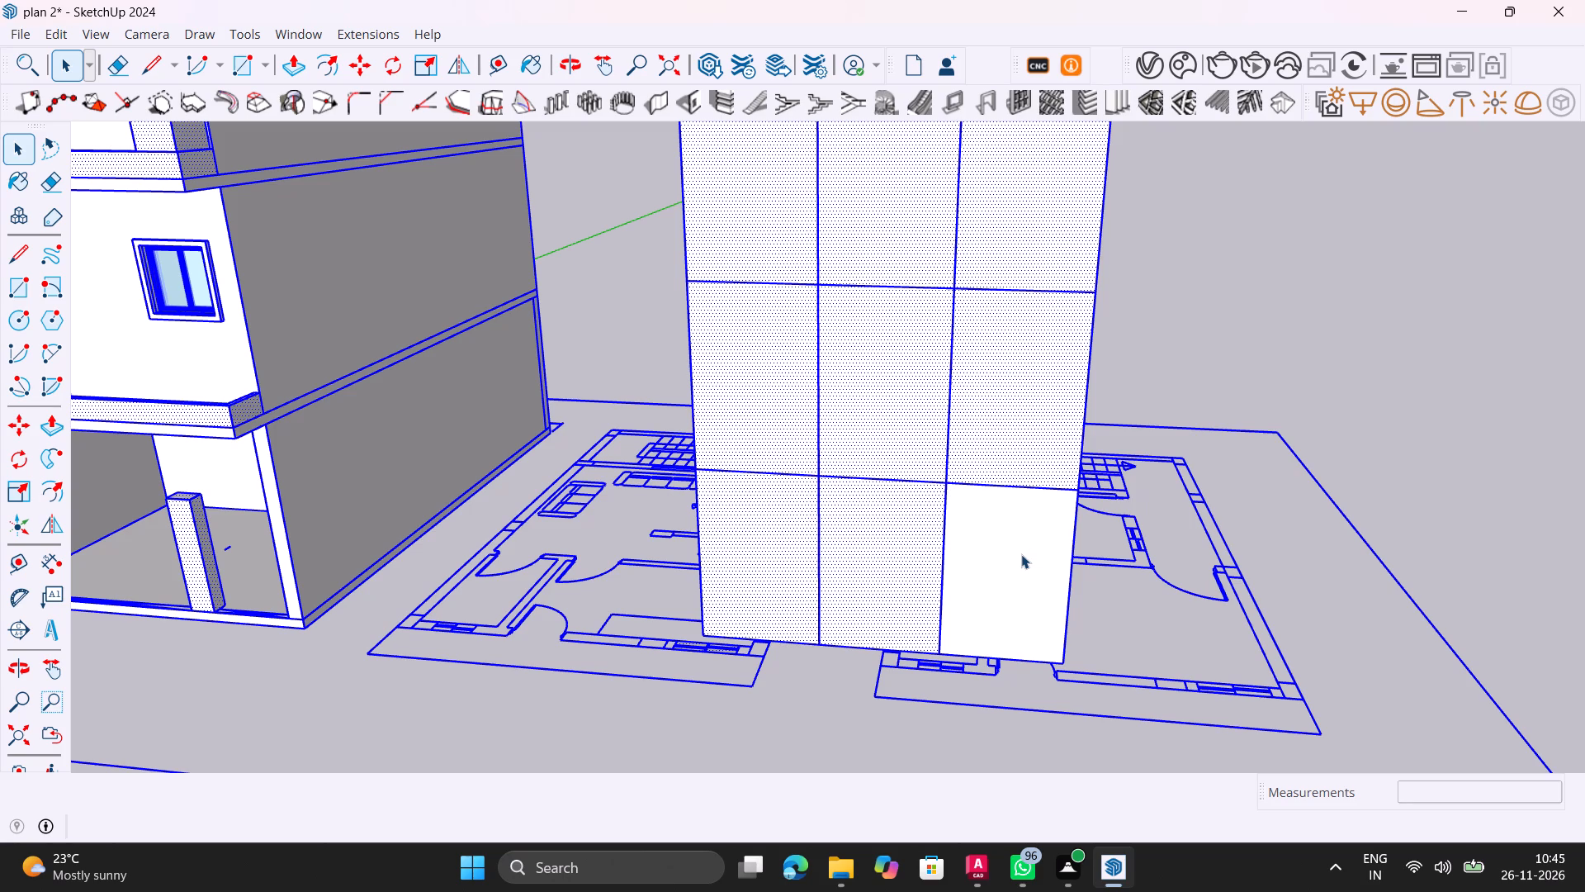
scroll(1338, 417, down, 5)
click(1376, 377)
Move the whole gridded panel about 40' 4 1/8" away from the house, clear of the floor plans and site outline.
shift+middle_drag(1311, 400, 1139, 425)
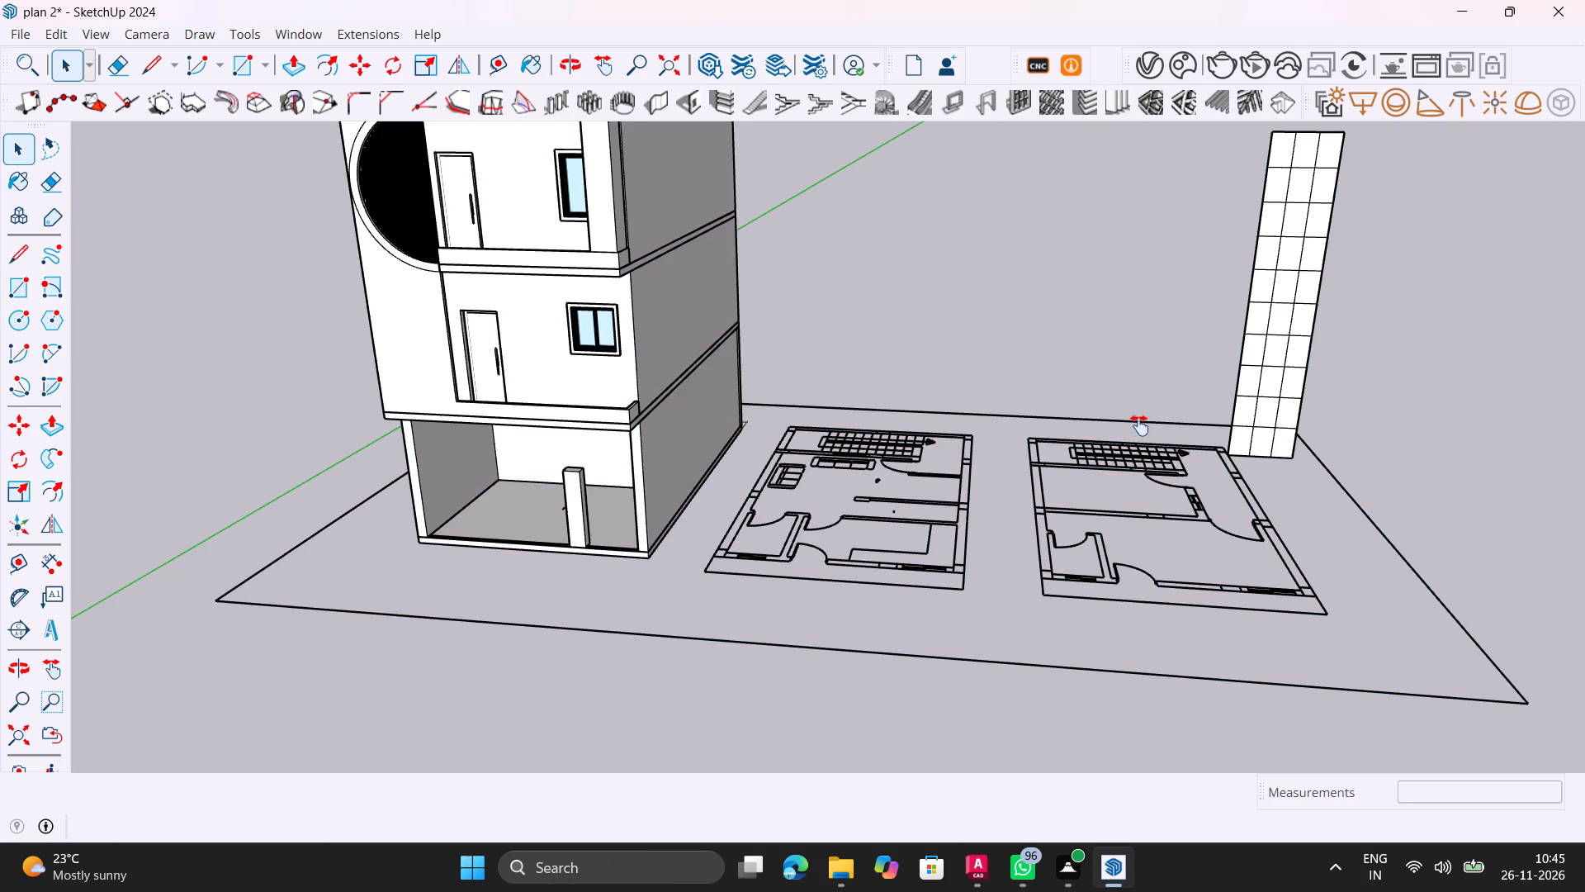
shift+middle_drag(1139, 425, 1124, 440)
drag(1058, 277, 1130, 368)
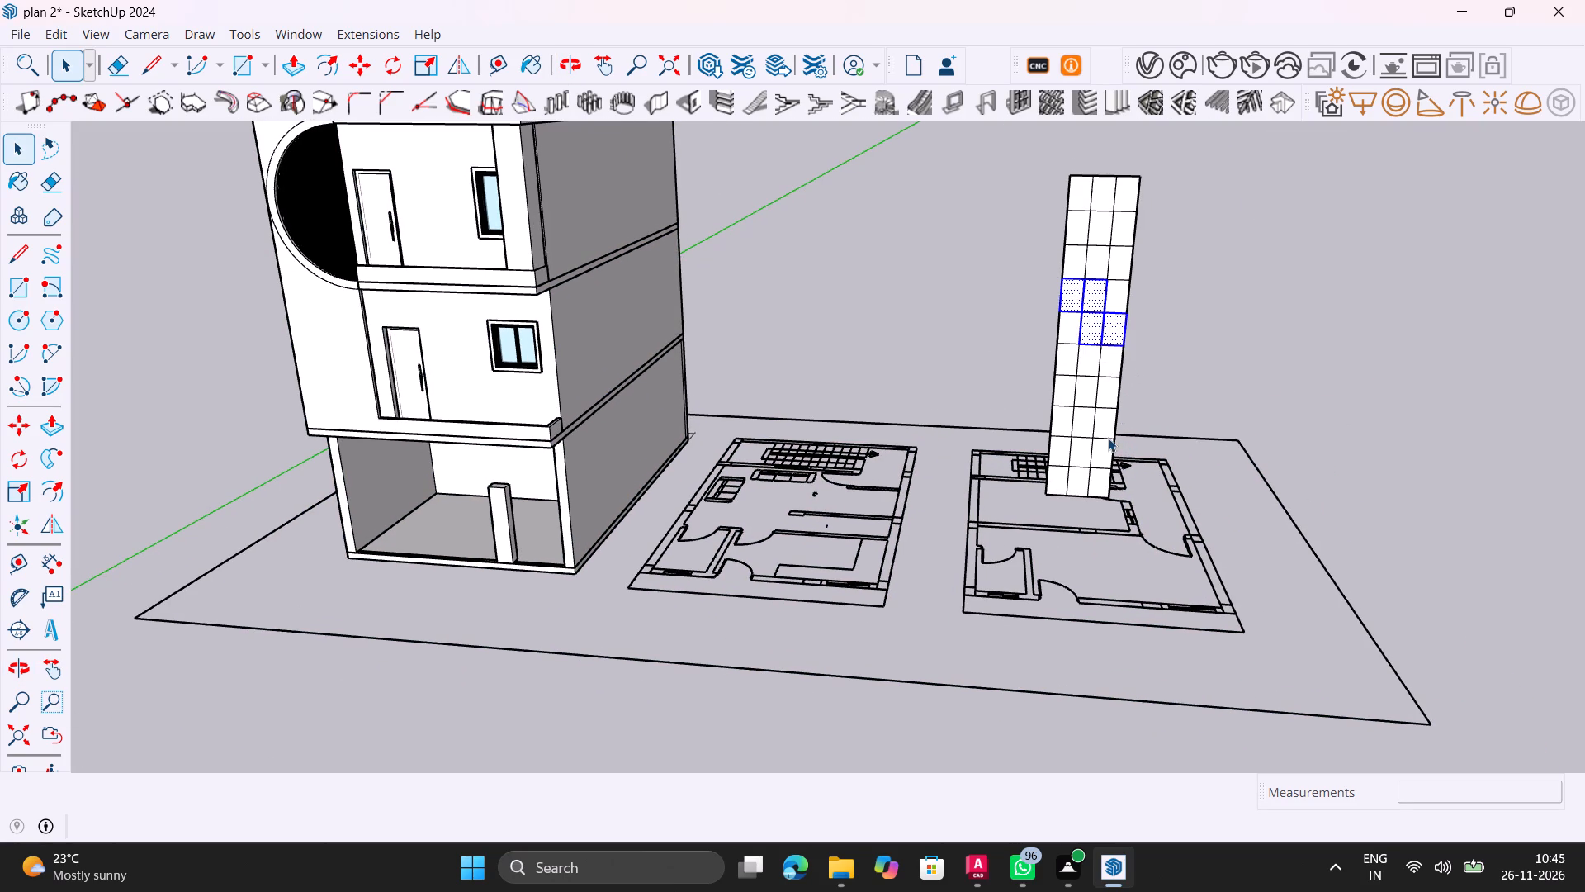
scroll(1108, 434, down, 6)
drag(1045, 164, 1225, 503)
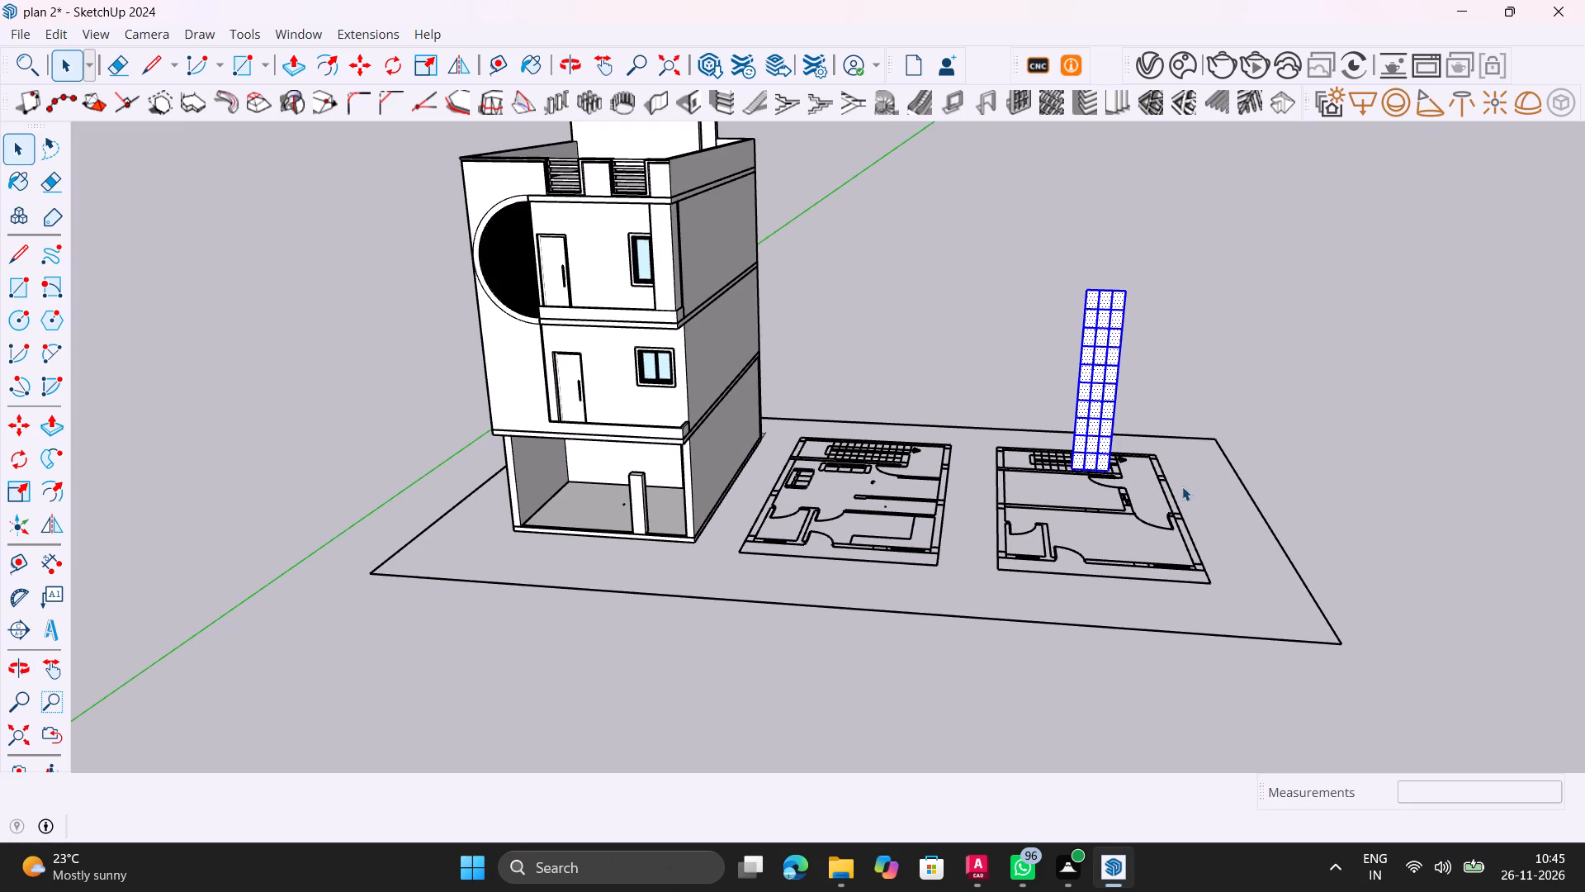
key(m)
click(1072, 472)
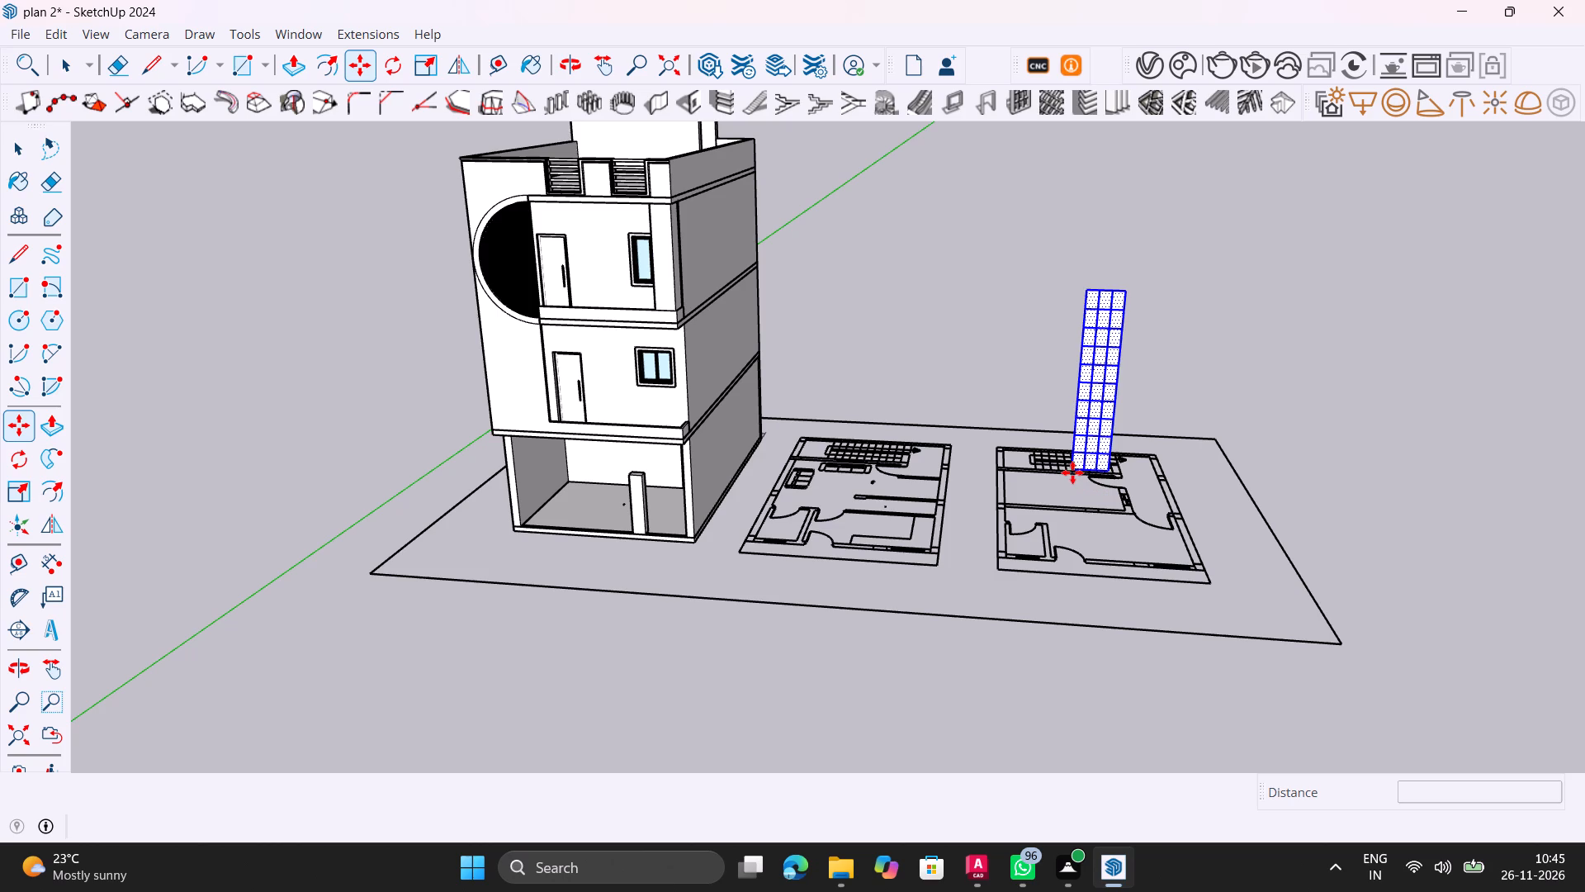
shift+middle_drag(1436, 503, 710, 495)
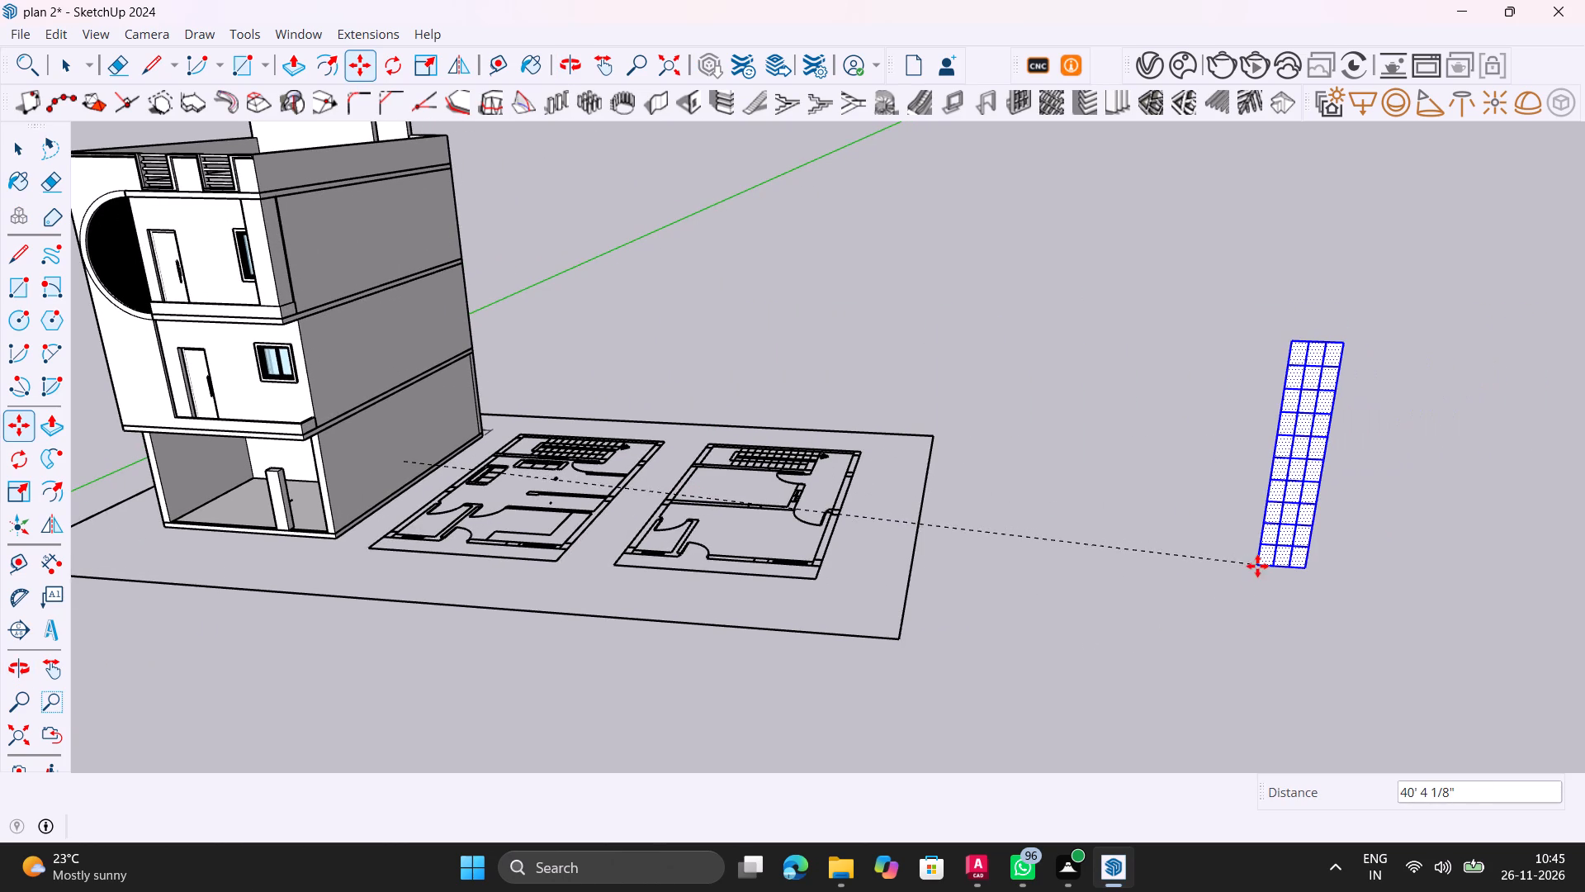
click(1257, 566)
key(Escape)
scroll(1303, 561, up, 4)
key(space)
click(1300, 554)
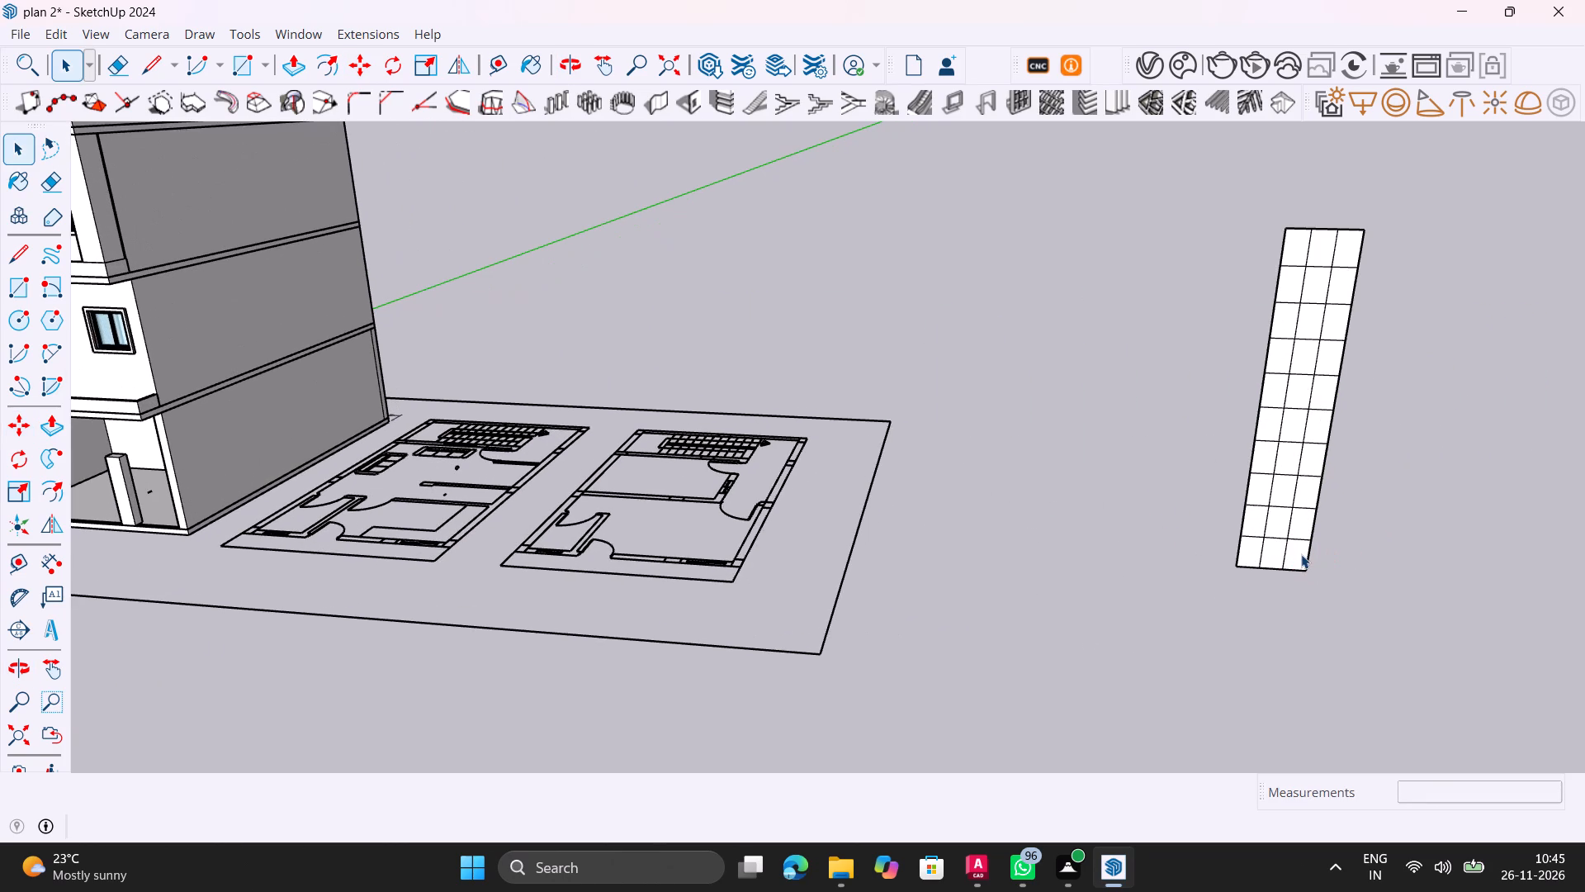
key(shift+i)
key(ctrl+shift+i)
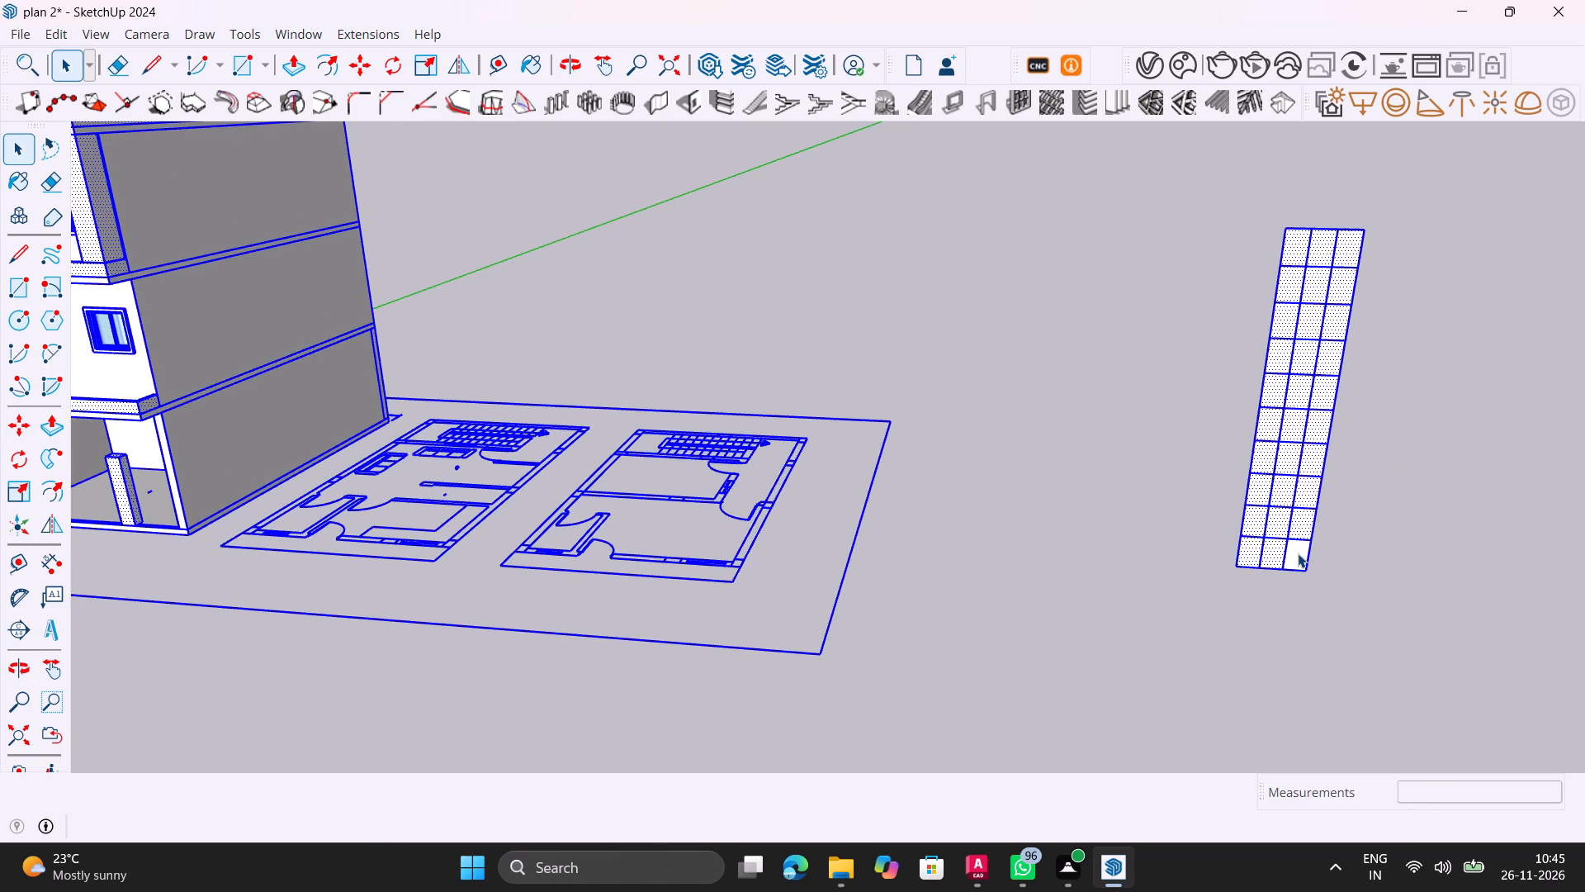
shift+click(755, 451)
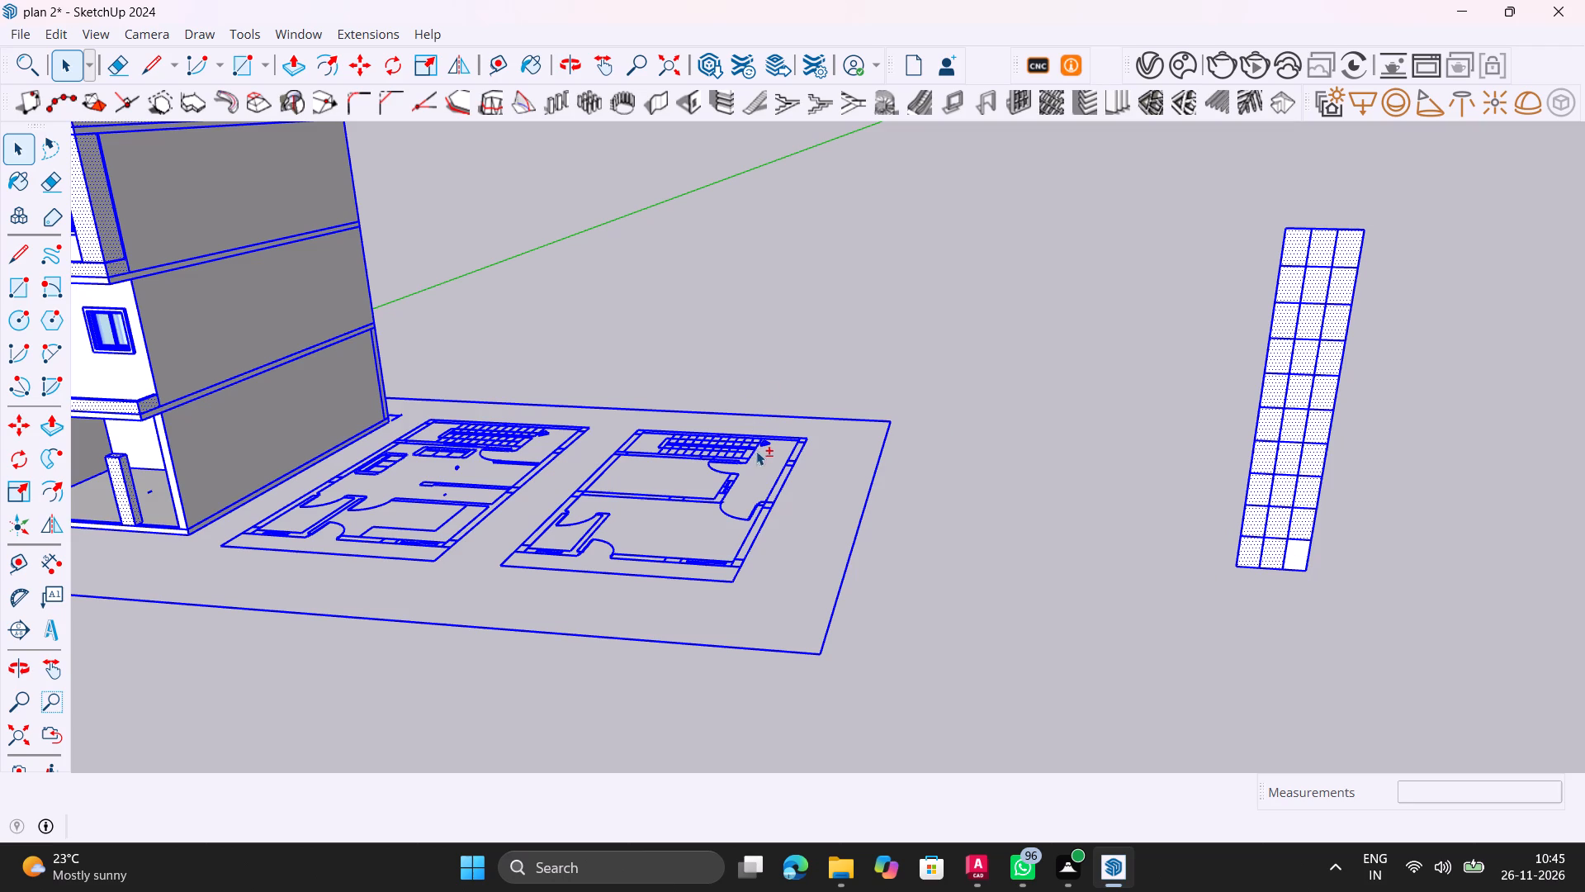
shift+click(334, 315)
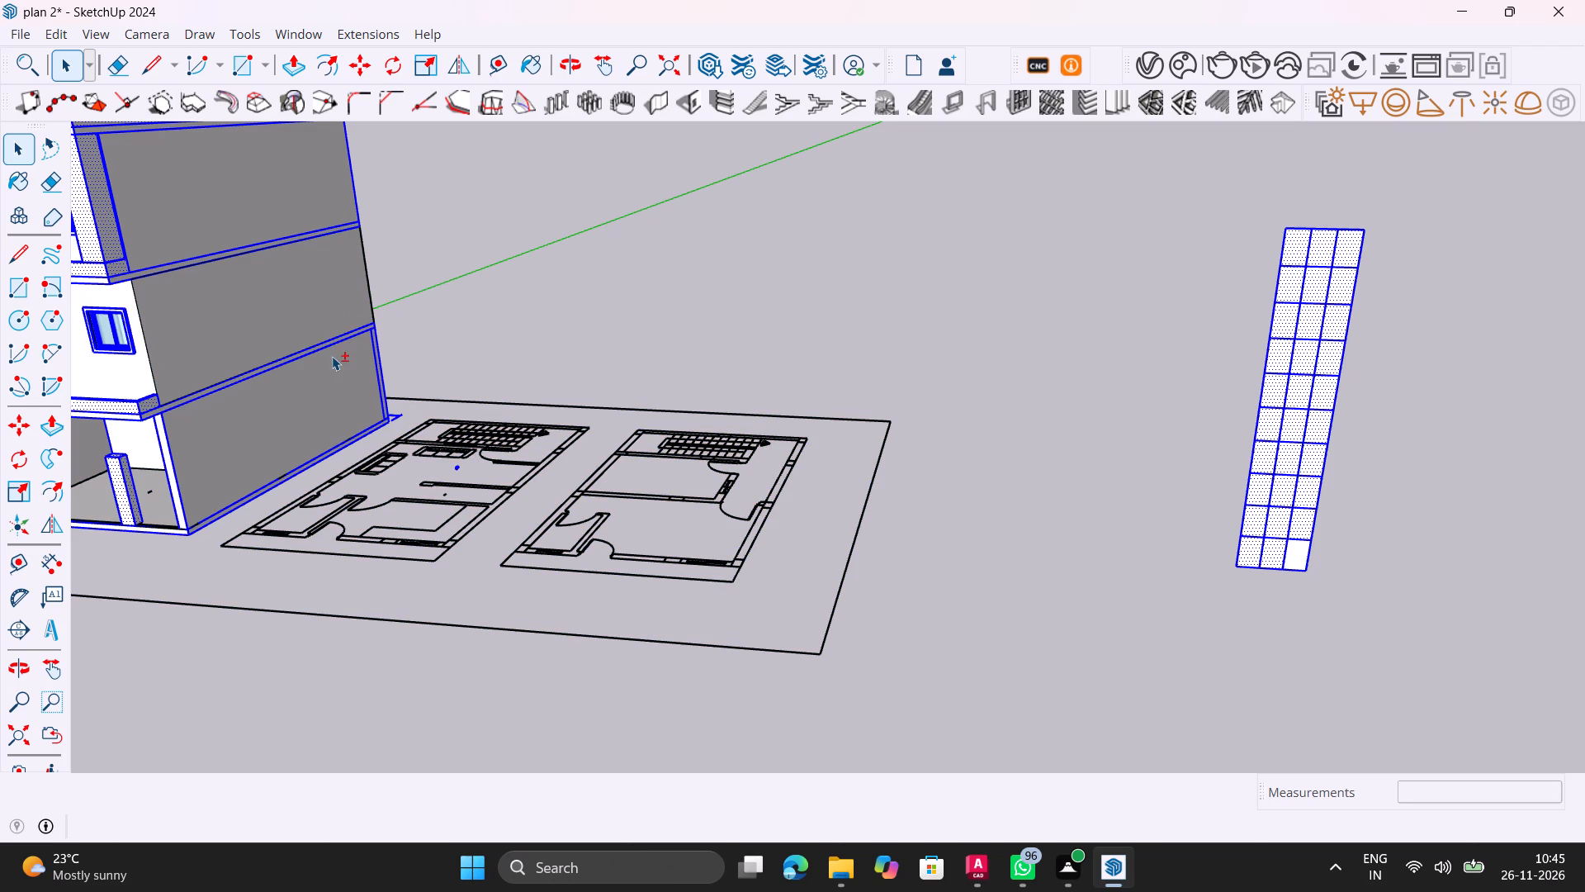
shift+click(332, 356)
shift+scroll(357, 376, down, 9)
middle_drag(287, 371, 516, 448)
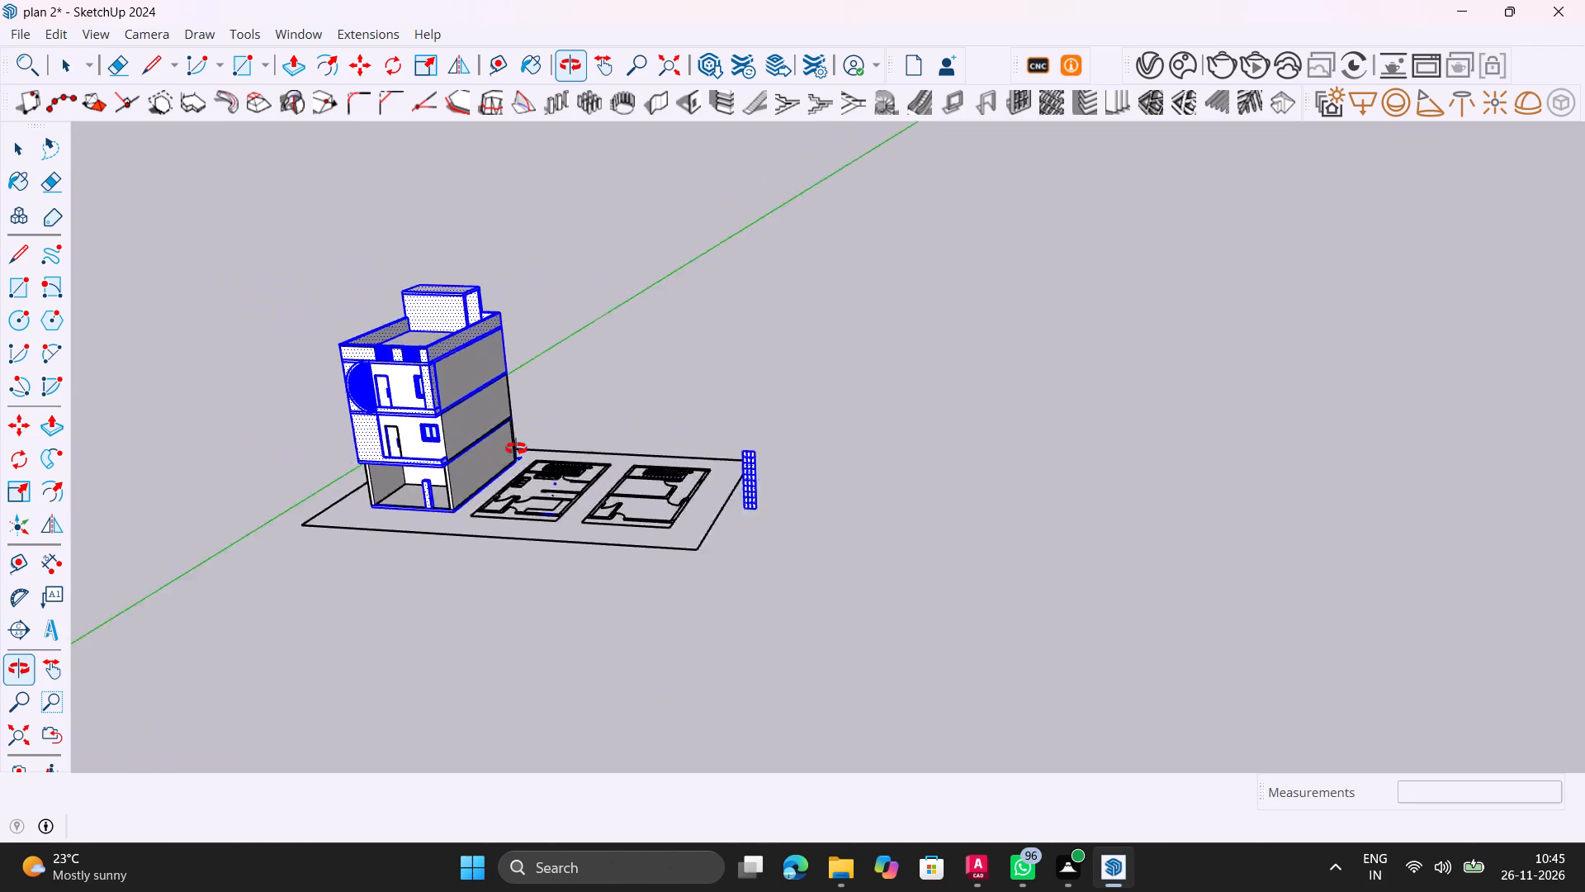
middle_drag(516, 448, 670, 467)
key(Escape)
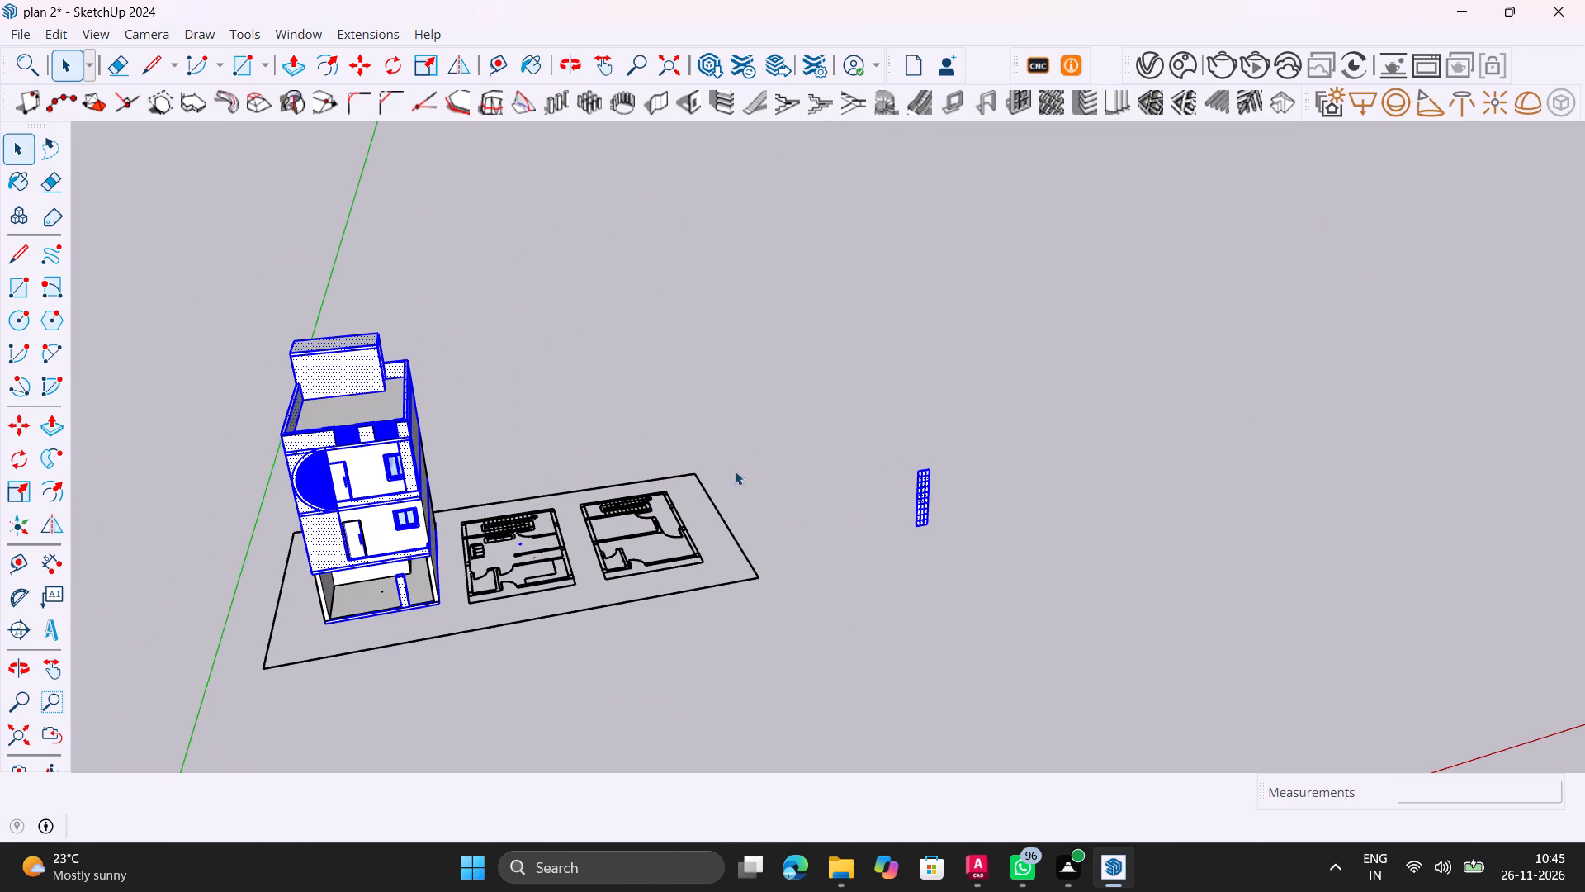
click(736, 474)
Move the whole gridded panel about 101' 8 1/4" along the green axis into open space in front of the site.
scroll(971, 563, up, 3)
shift+middle_drag(969, 595, 888, 573)
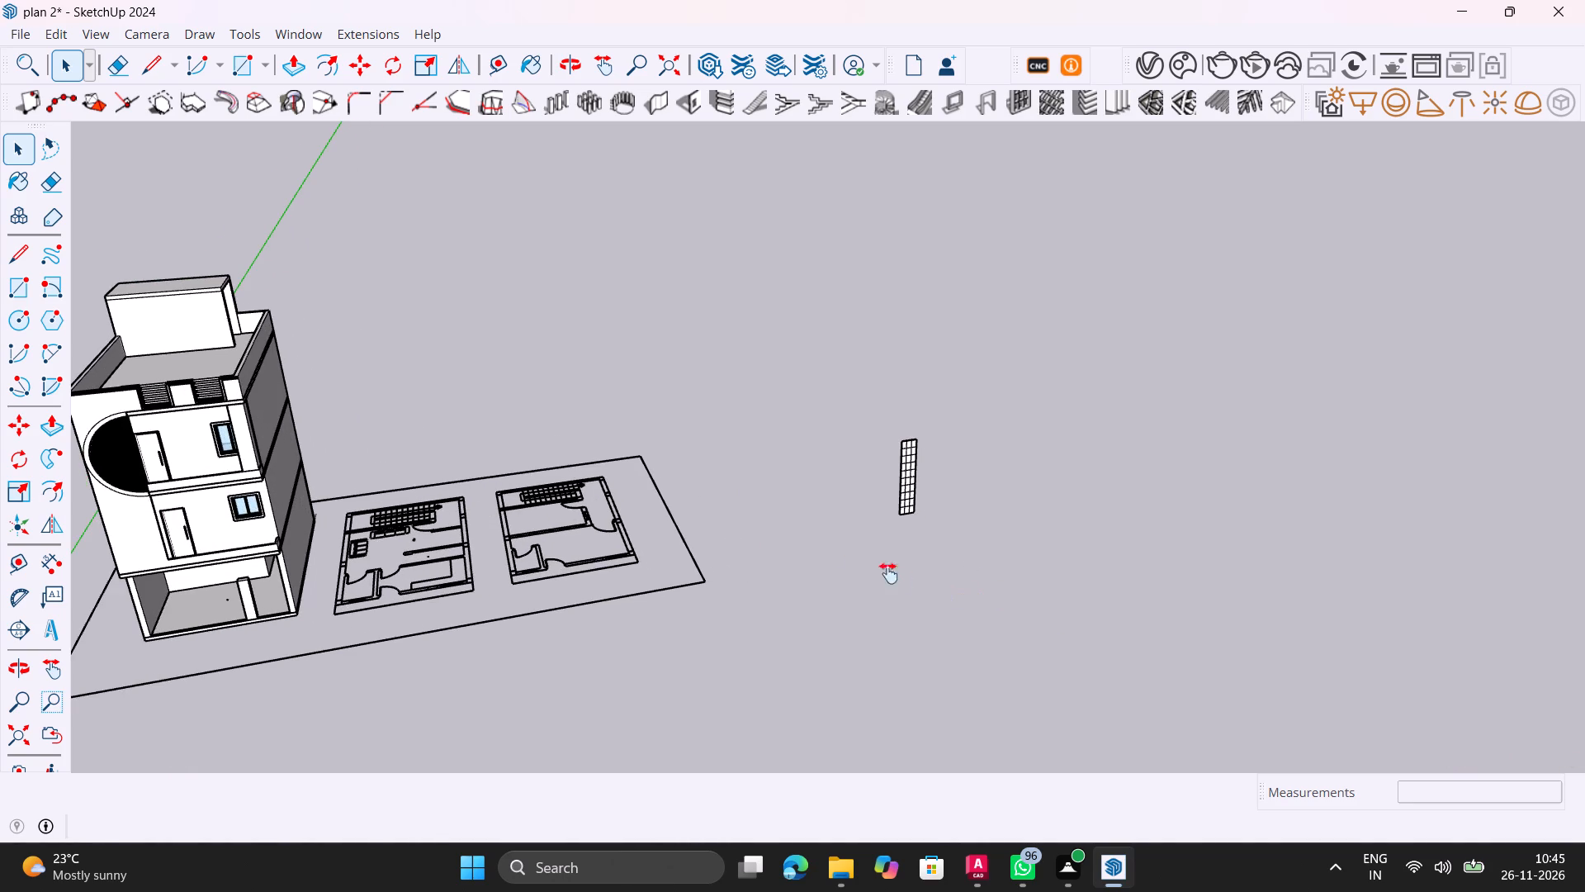
shift+middle_drag(888, 573, 732, 557)
scroll(766, 503, down, 10)
drag(857, 590, 680, 419)
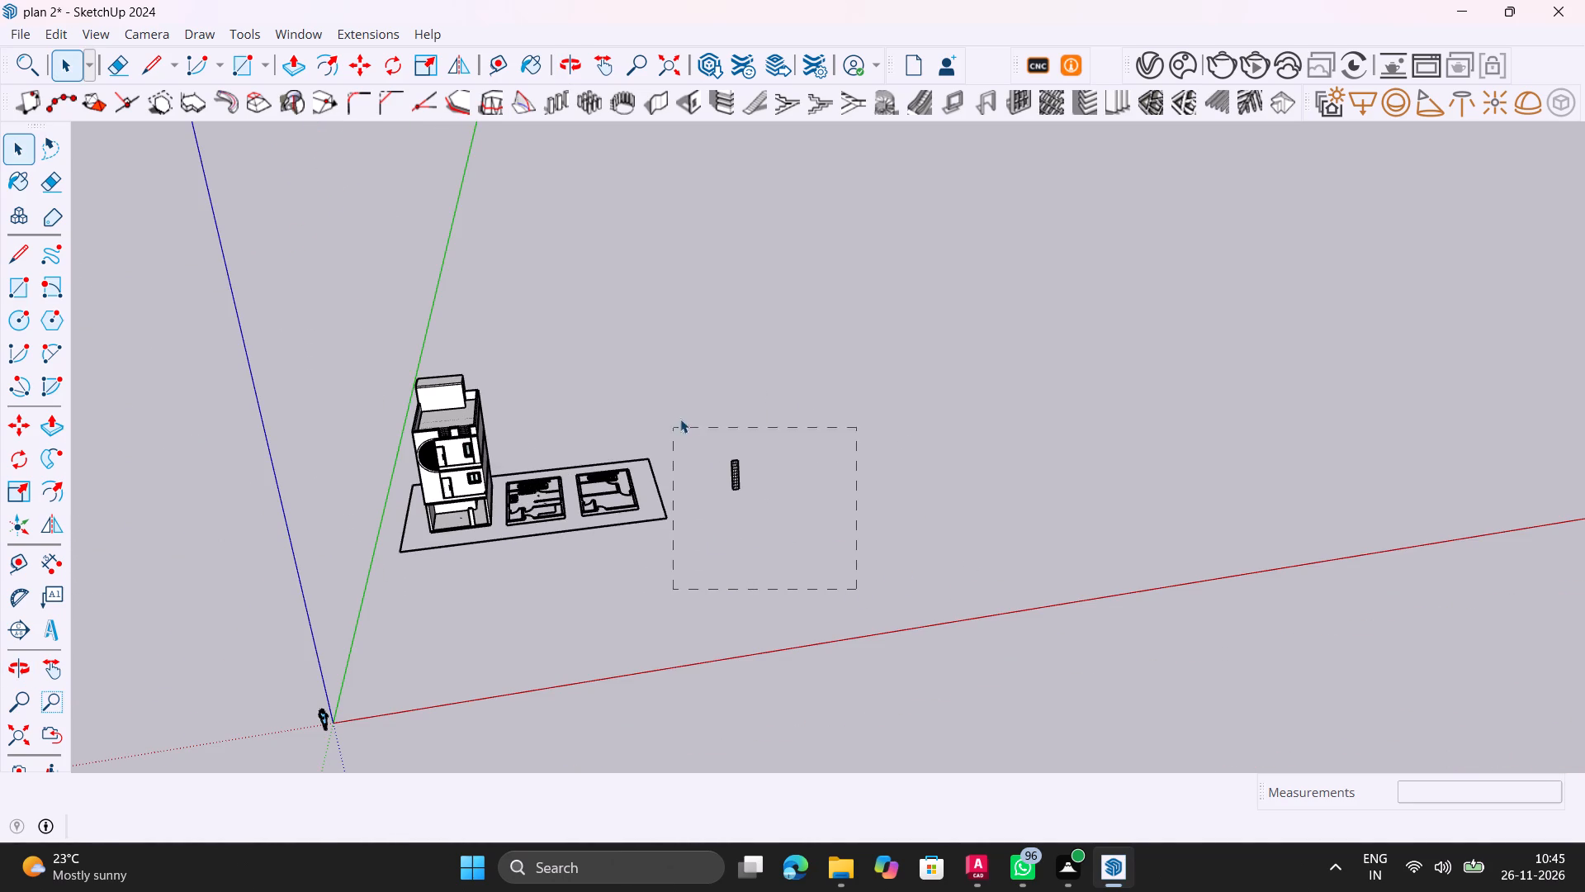
drag(680, 419, 715, 410)
key(m)
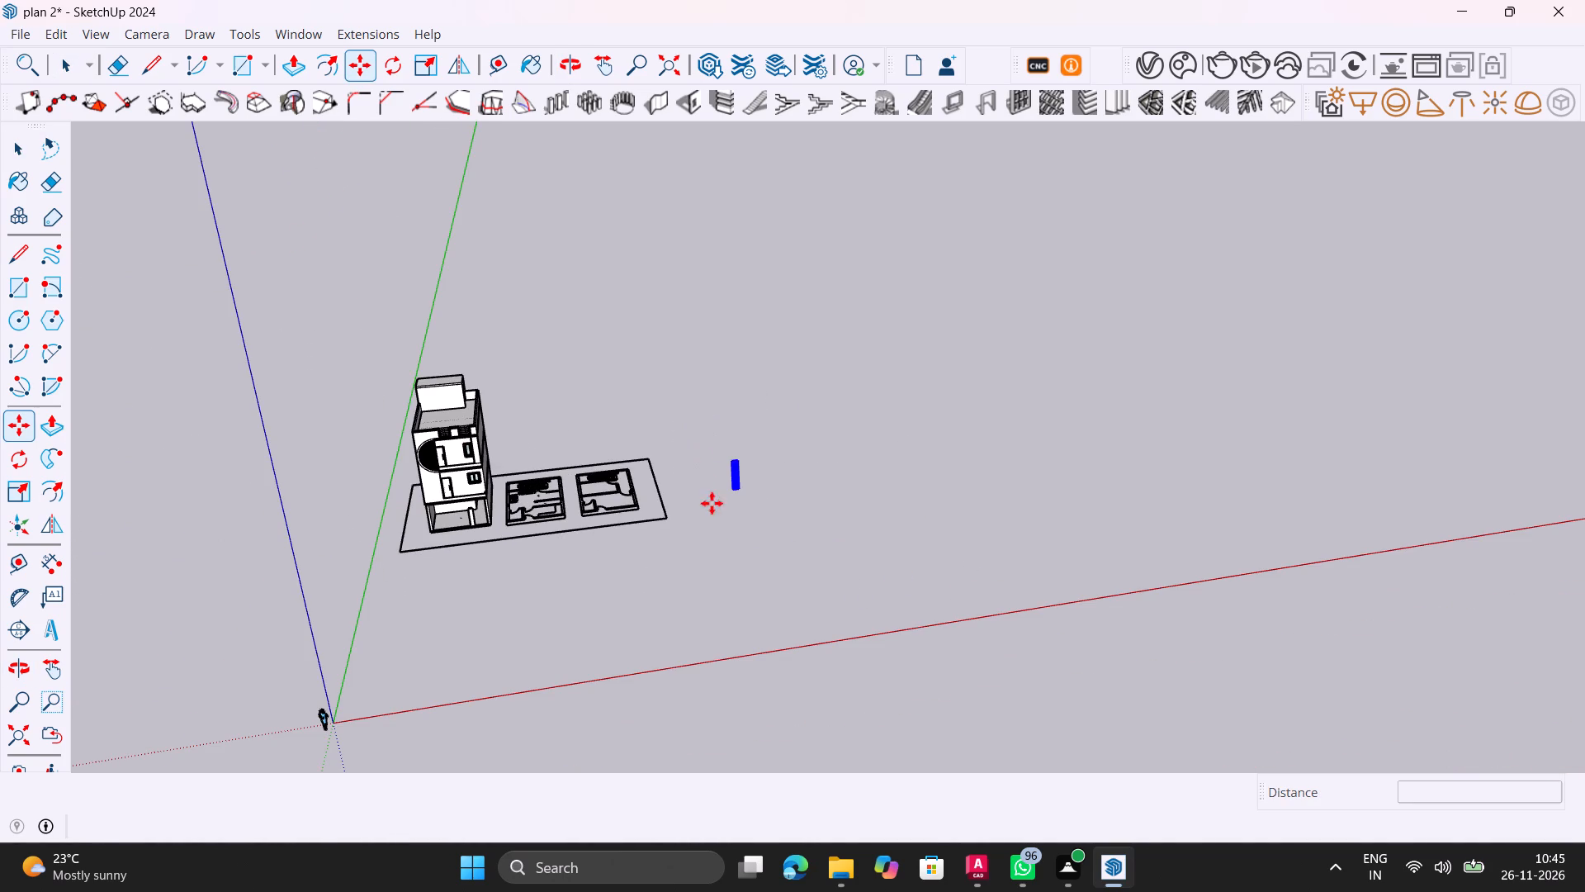
click(733, 489)
scroll(840, 662, down, 4)
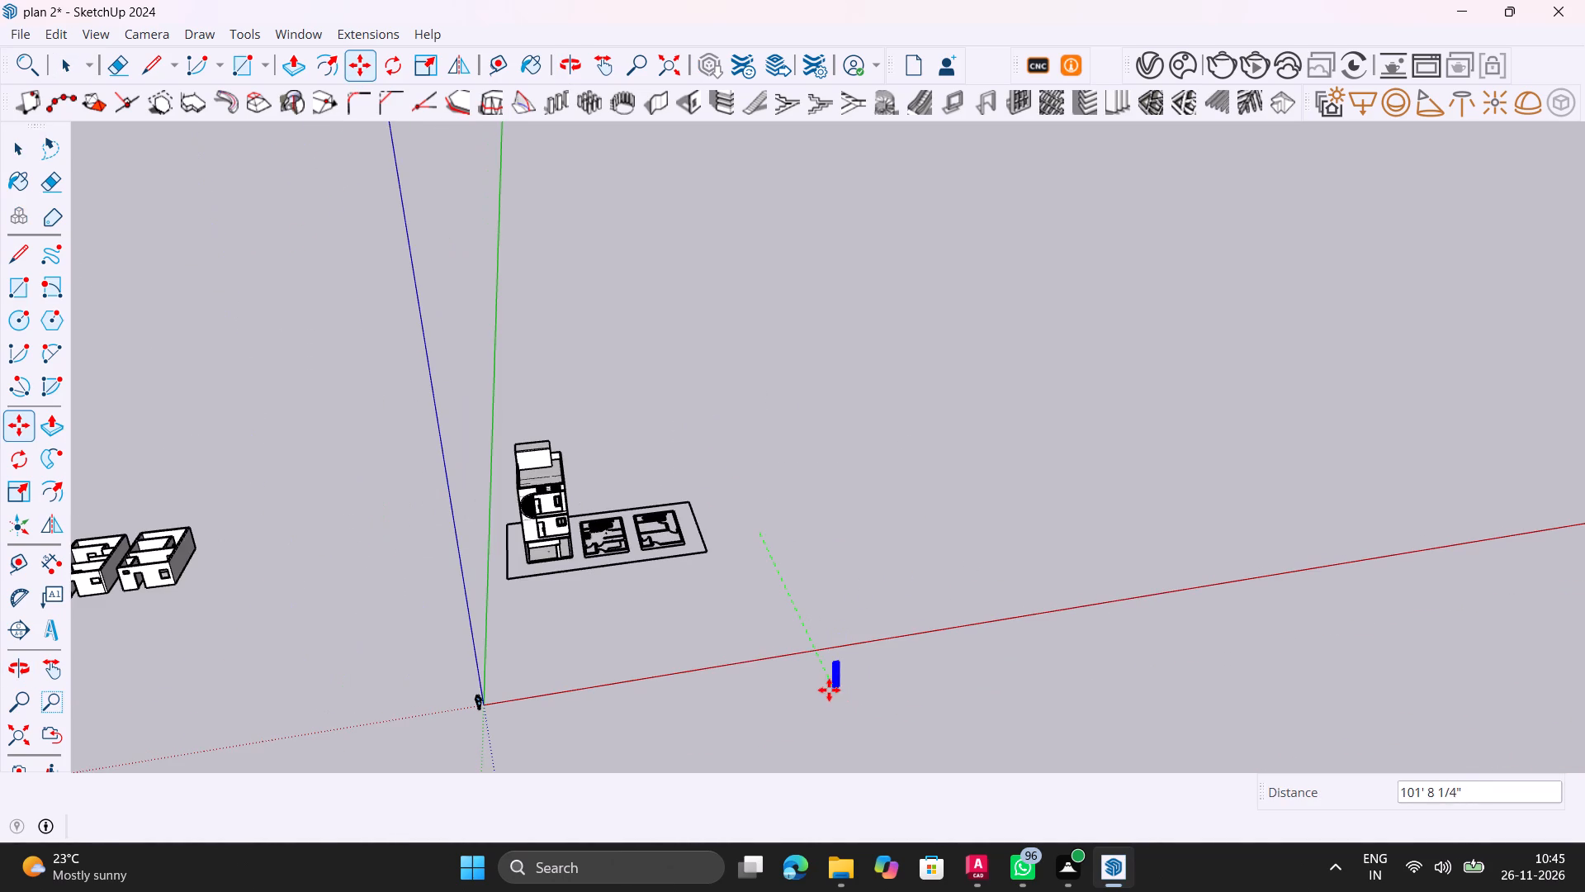
click(829, 690)
key(space)
click(741, 678)
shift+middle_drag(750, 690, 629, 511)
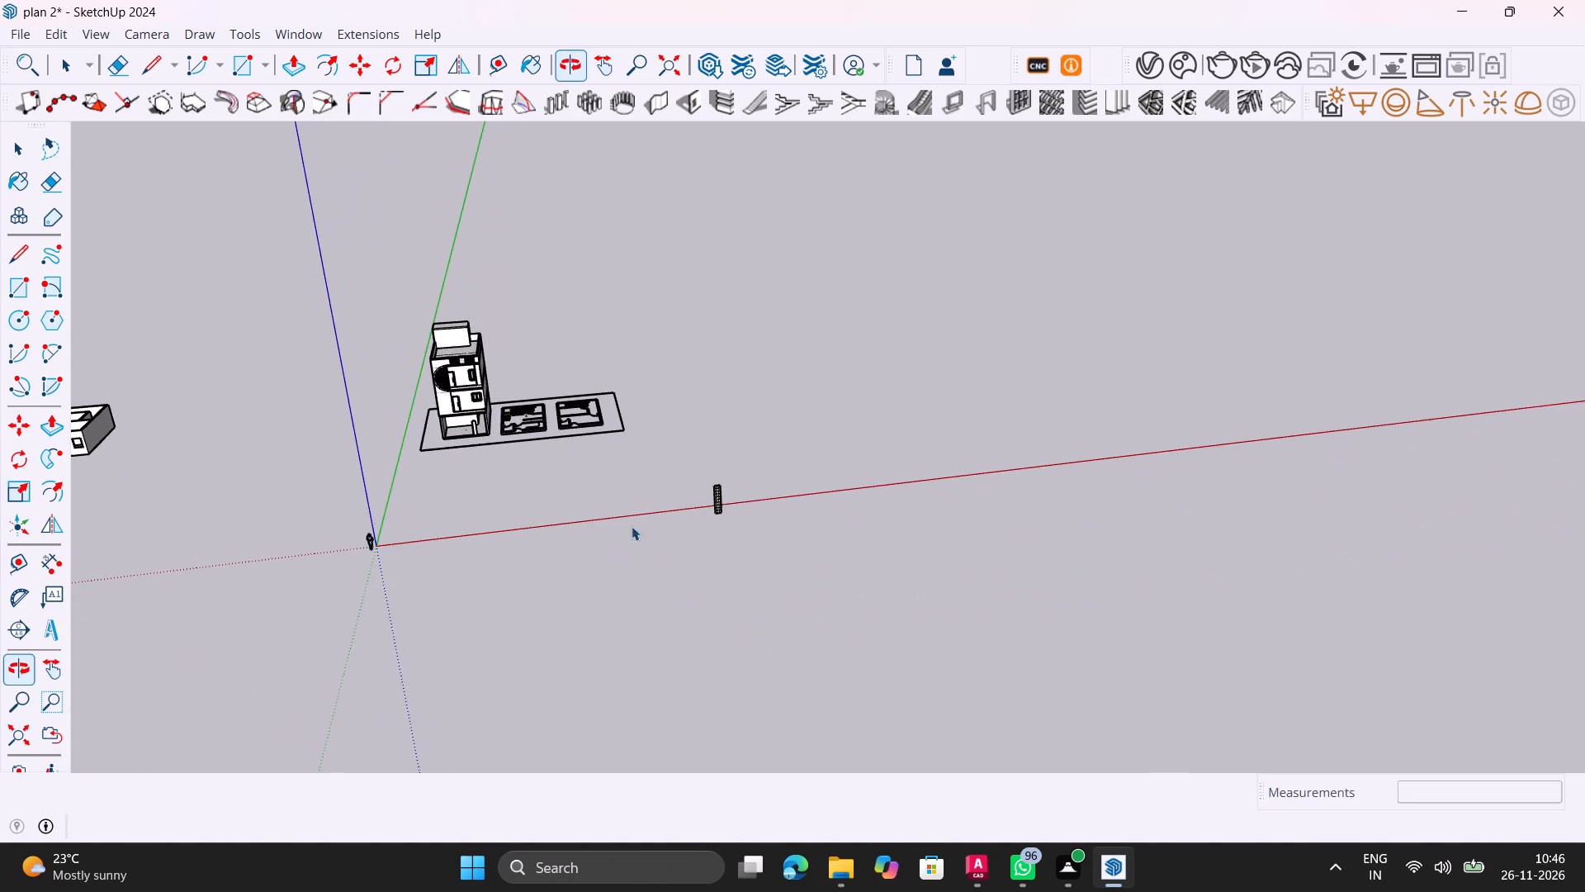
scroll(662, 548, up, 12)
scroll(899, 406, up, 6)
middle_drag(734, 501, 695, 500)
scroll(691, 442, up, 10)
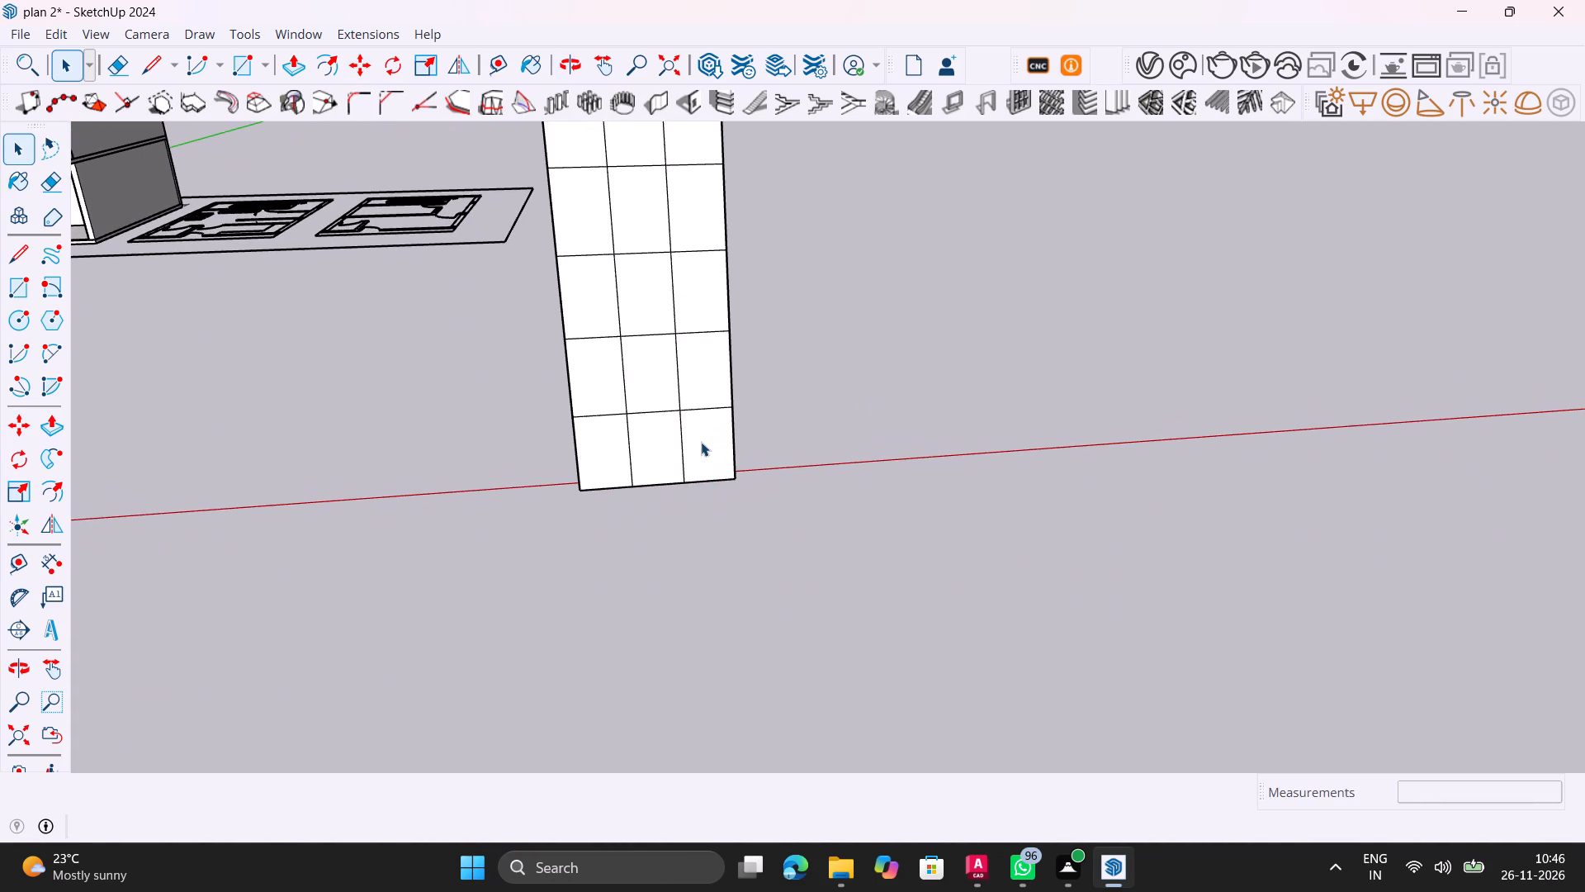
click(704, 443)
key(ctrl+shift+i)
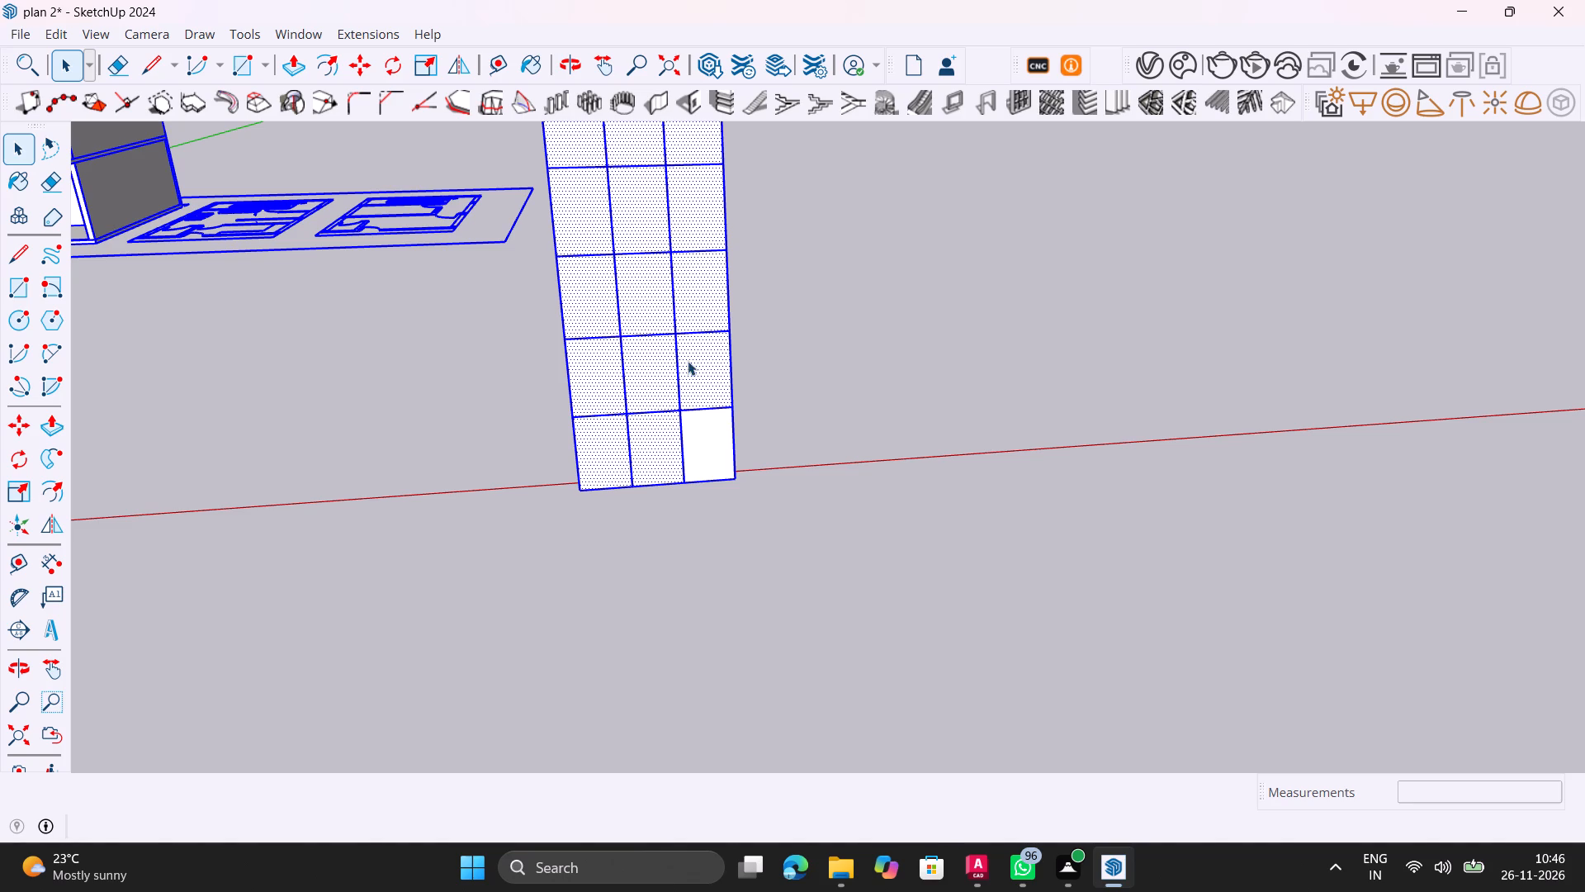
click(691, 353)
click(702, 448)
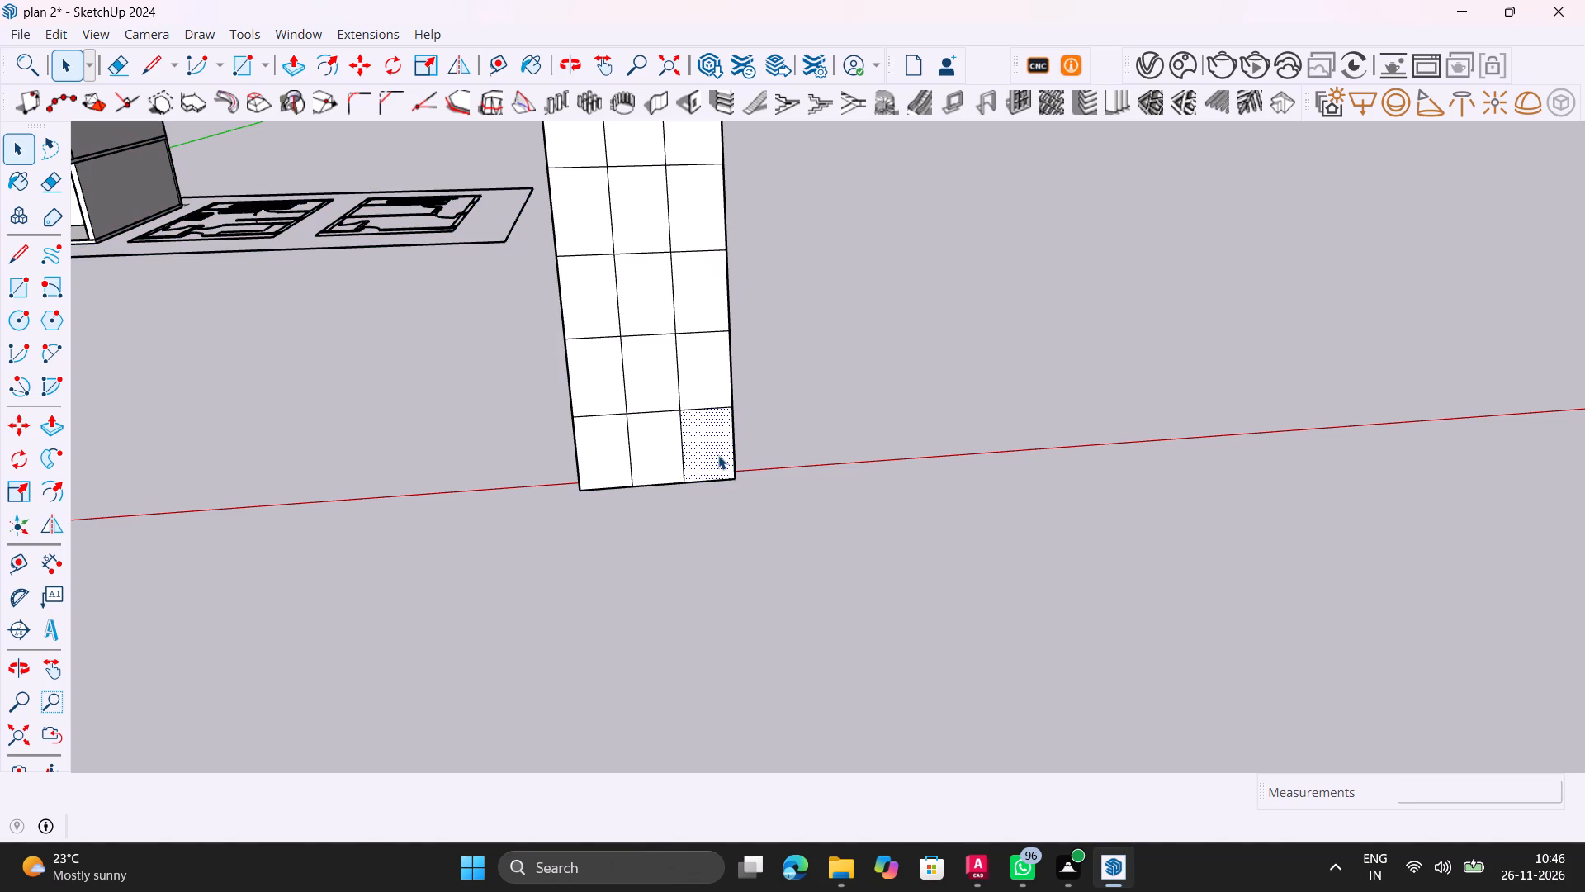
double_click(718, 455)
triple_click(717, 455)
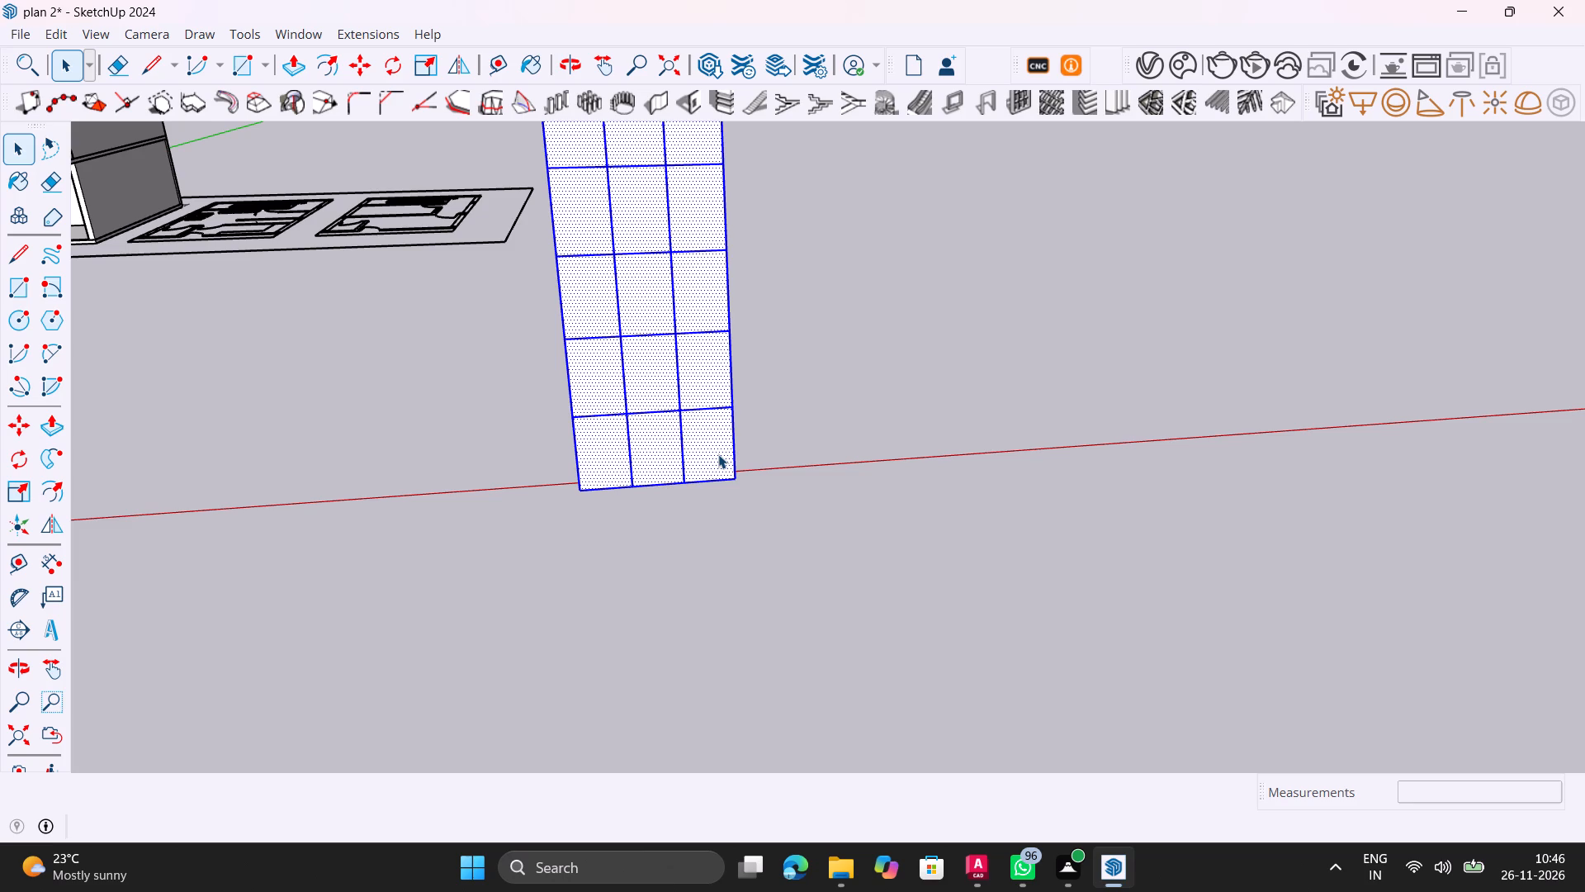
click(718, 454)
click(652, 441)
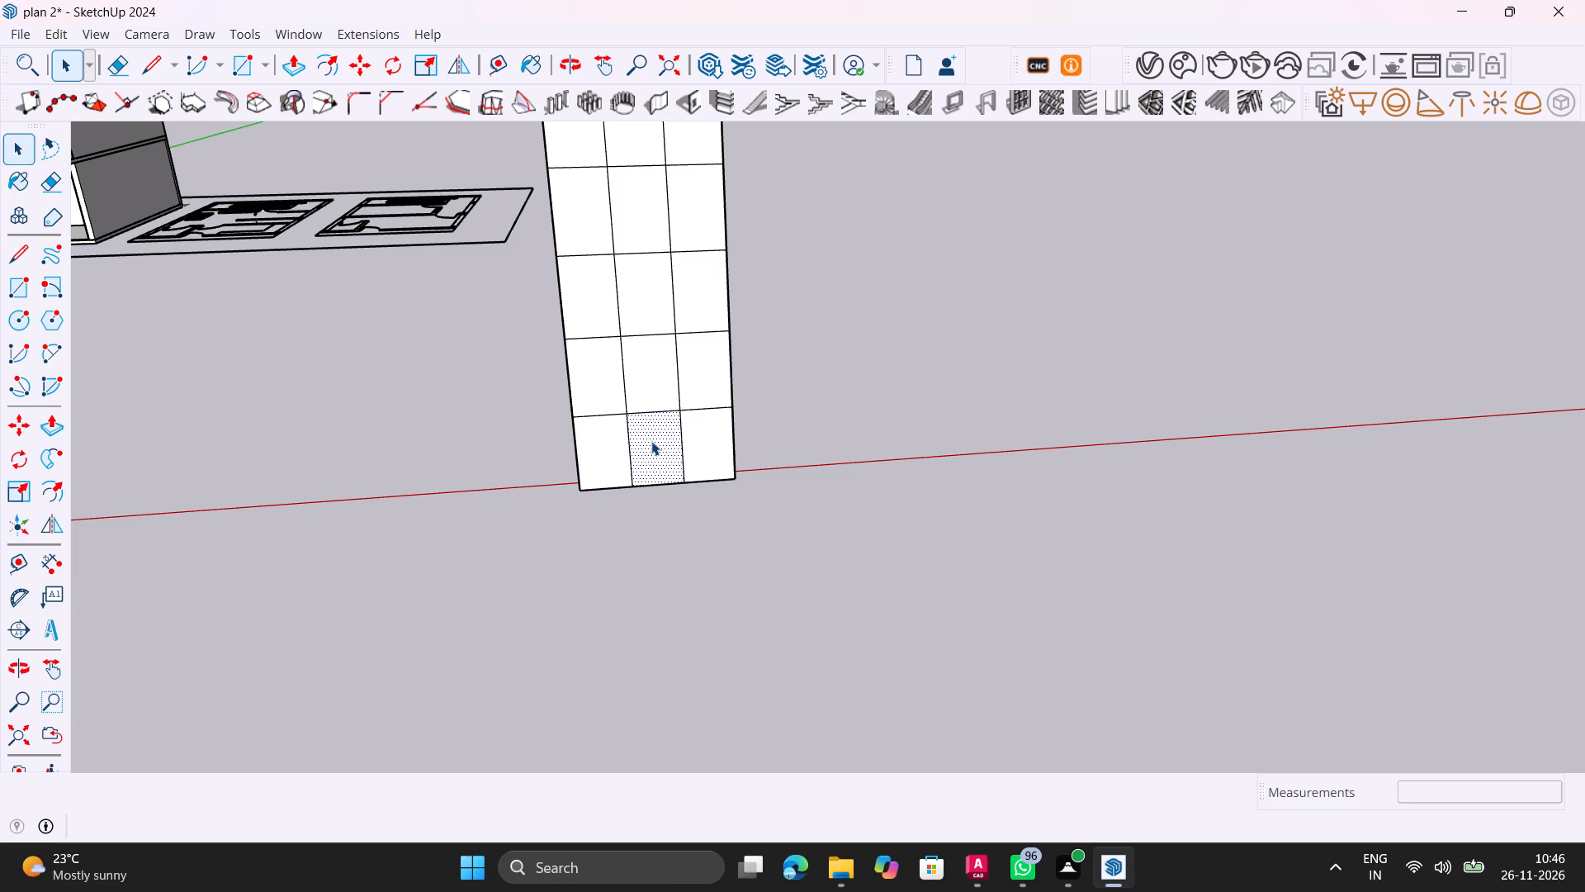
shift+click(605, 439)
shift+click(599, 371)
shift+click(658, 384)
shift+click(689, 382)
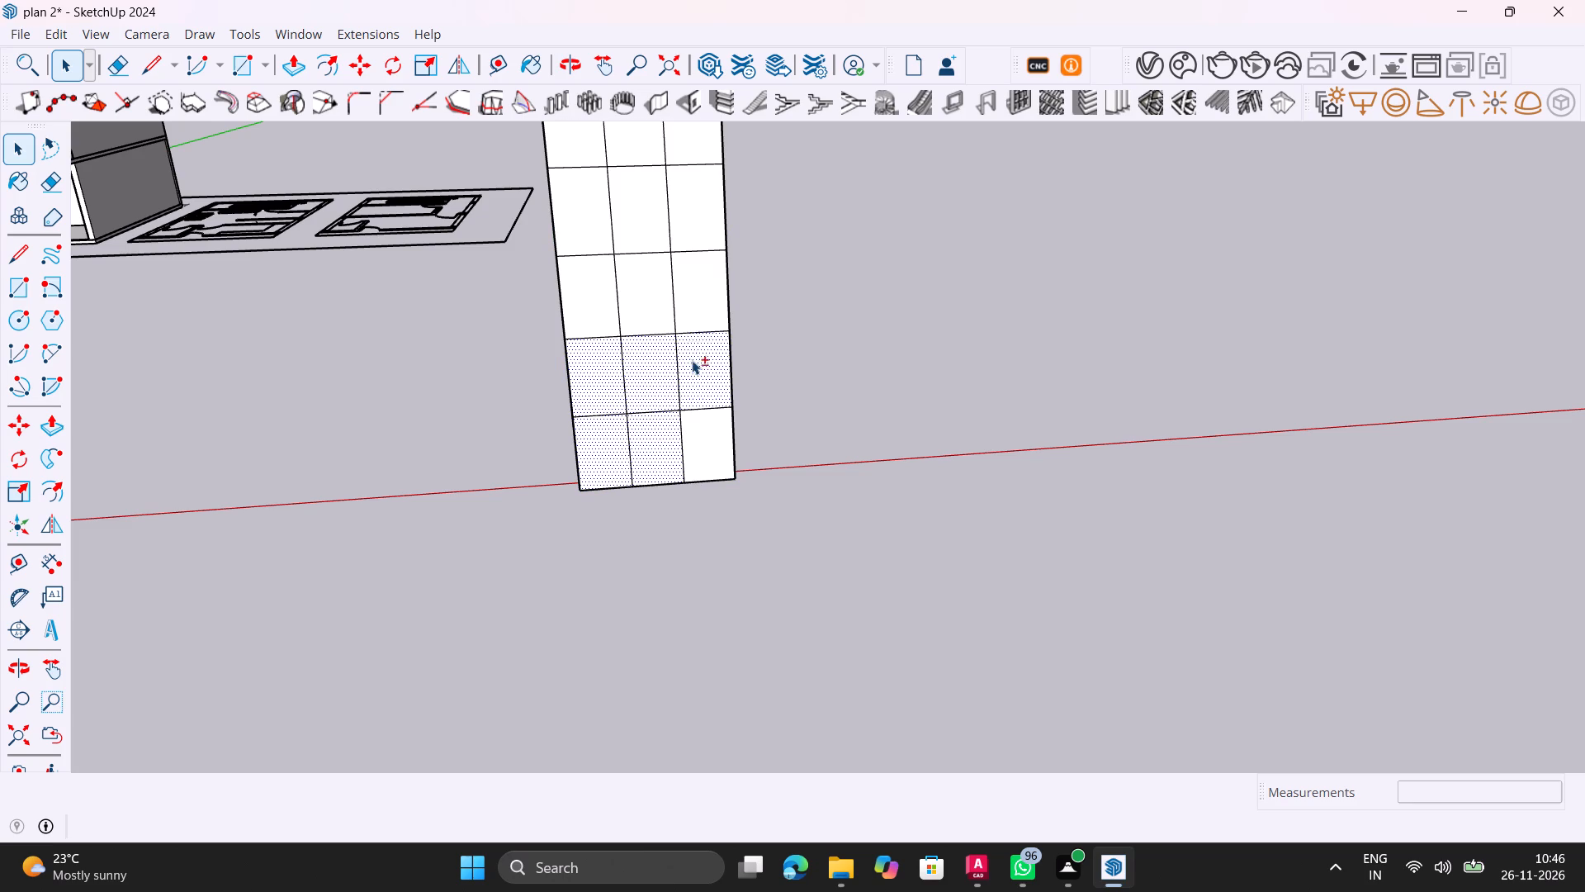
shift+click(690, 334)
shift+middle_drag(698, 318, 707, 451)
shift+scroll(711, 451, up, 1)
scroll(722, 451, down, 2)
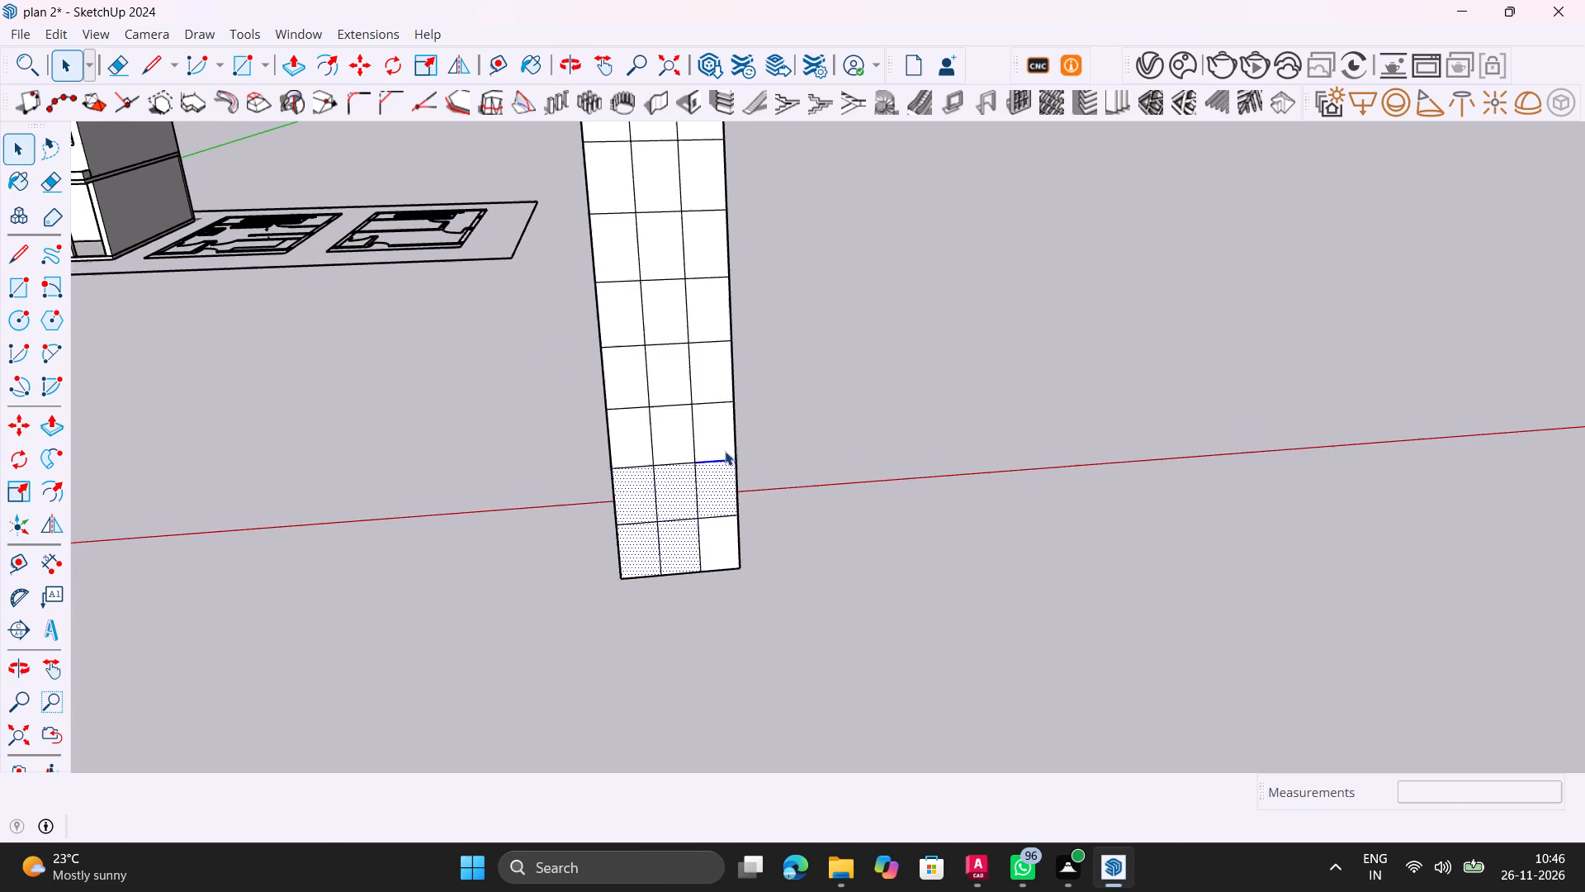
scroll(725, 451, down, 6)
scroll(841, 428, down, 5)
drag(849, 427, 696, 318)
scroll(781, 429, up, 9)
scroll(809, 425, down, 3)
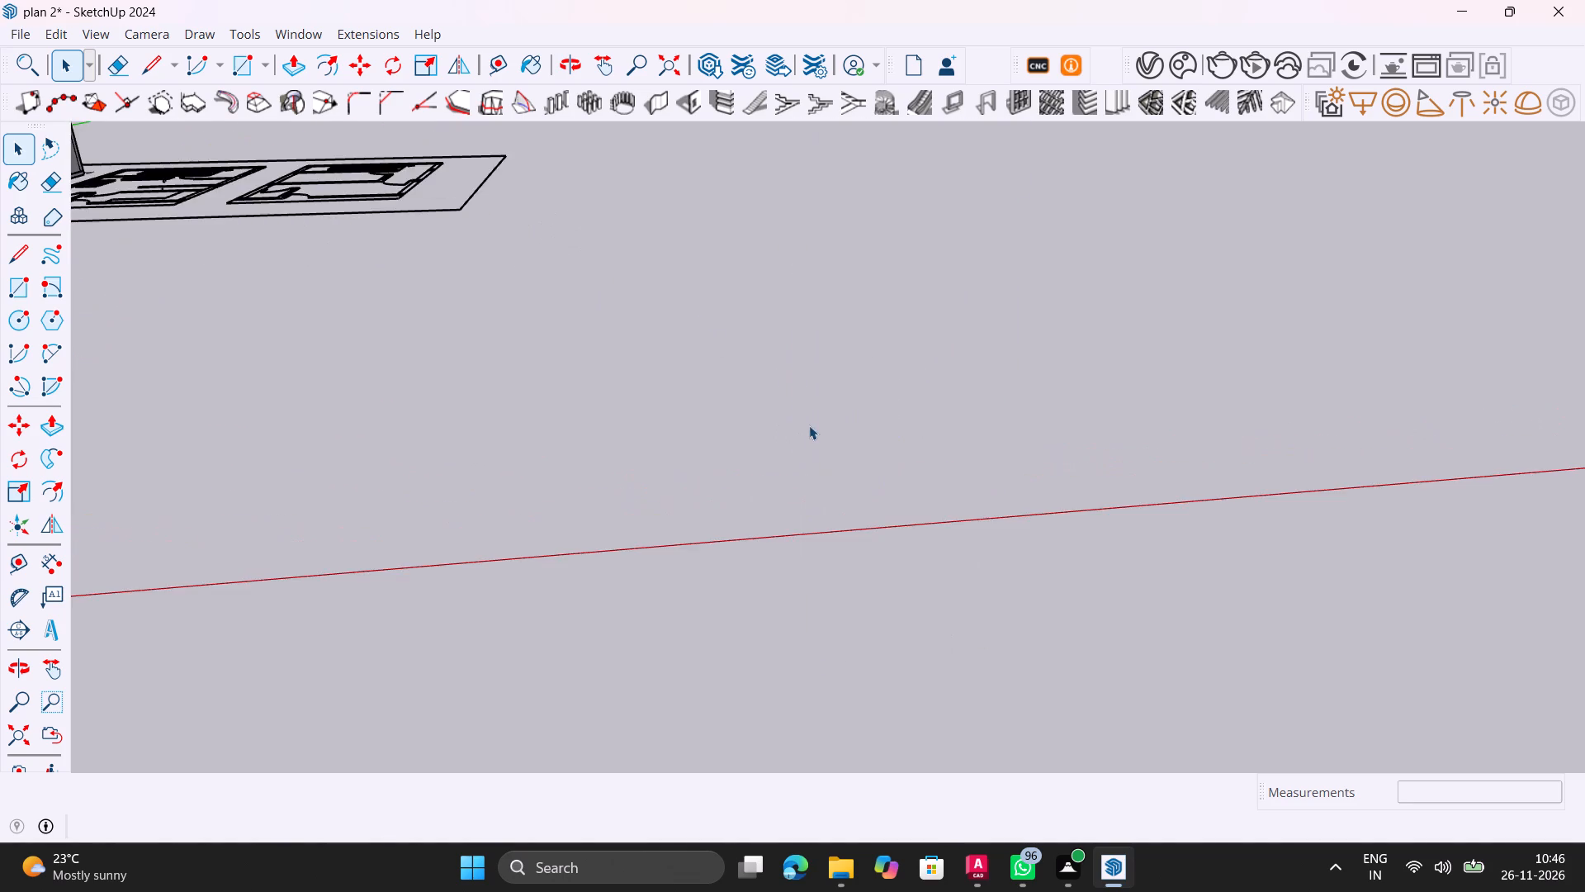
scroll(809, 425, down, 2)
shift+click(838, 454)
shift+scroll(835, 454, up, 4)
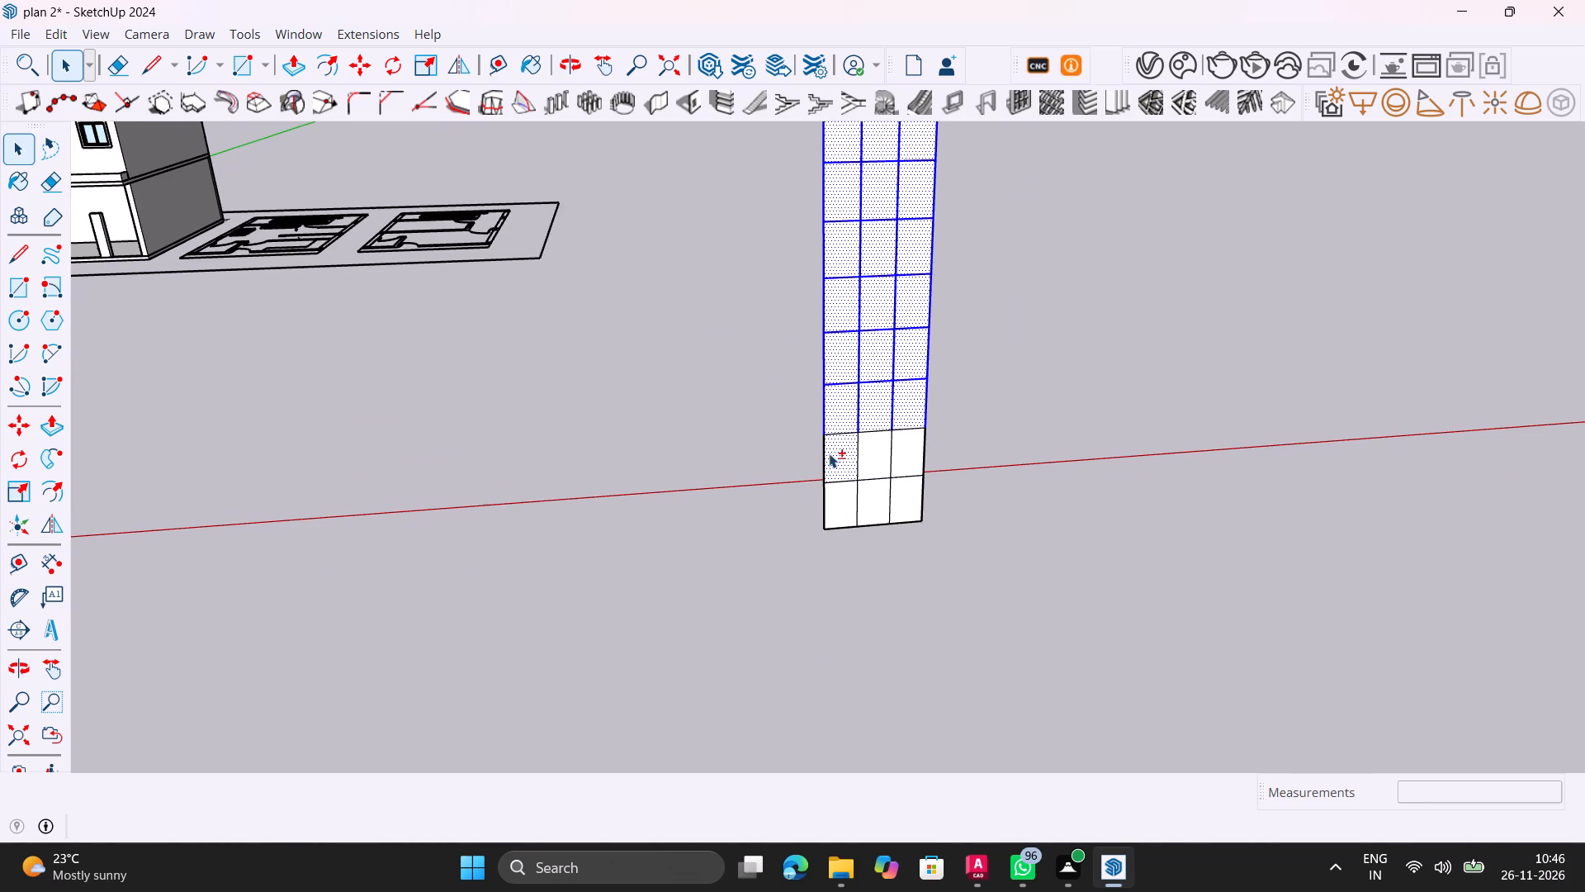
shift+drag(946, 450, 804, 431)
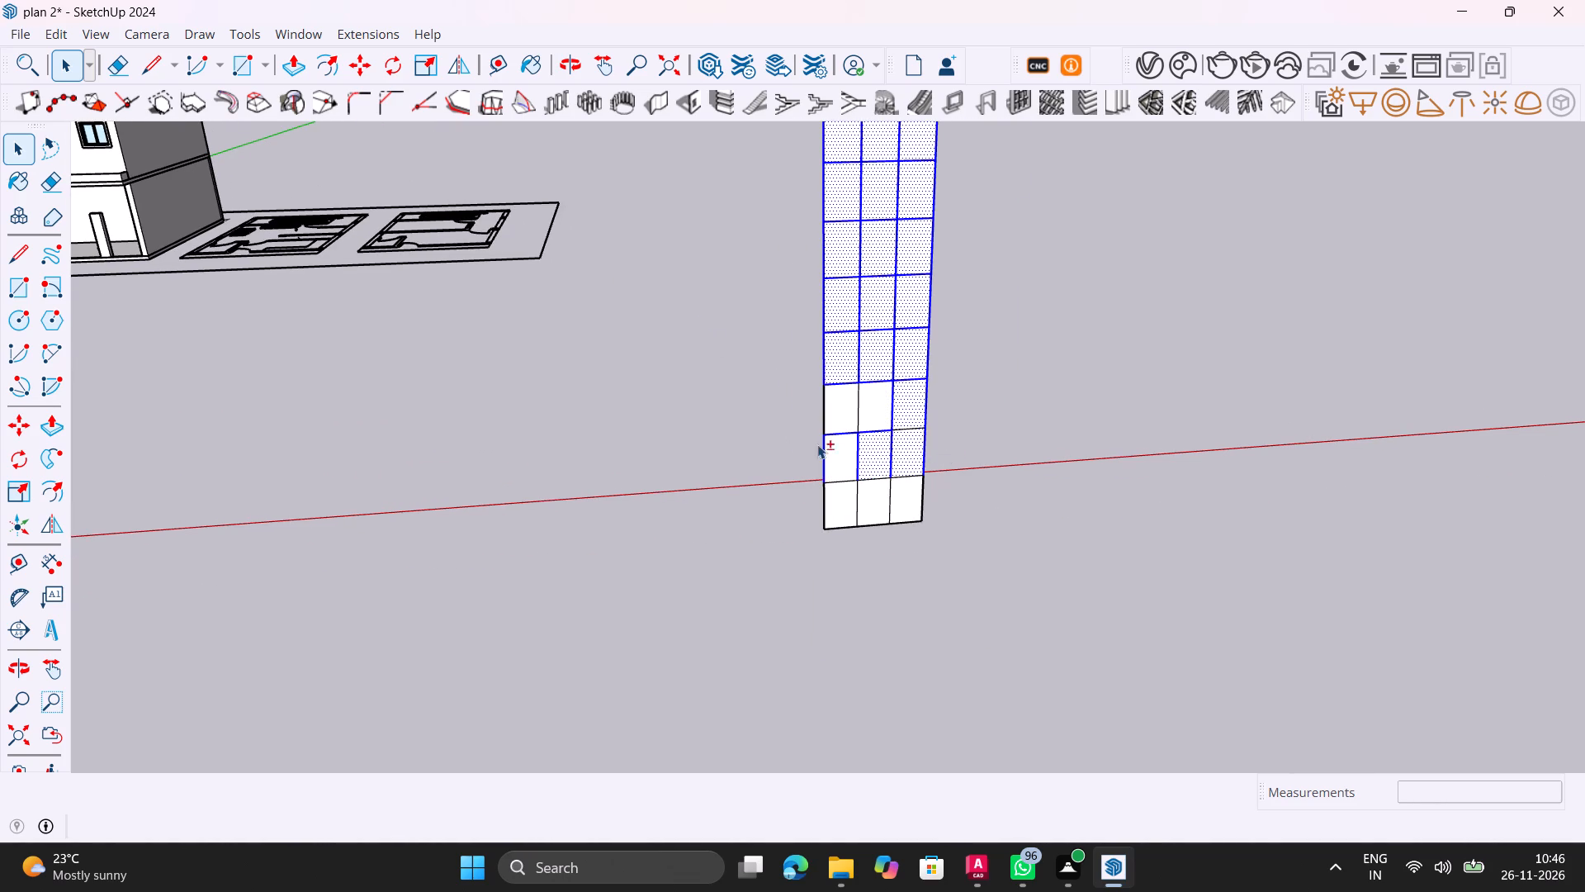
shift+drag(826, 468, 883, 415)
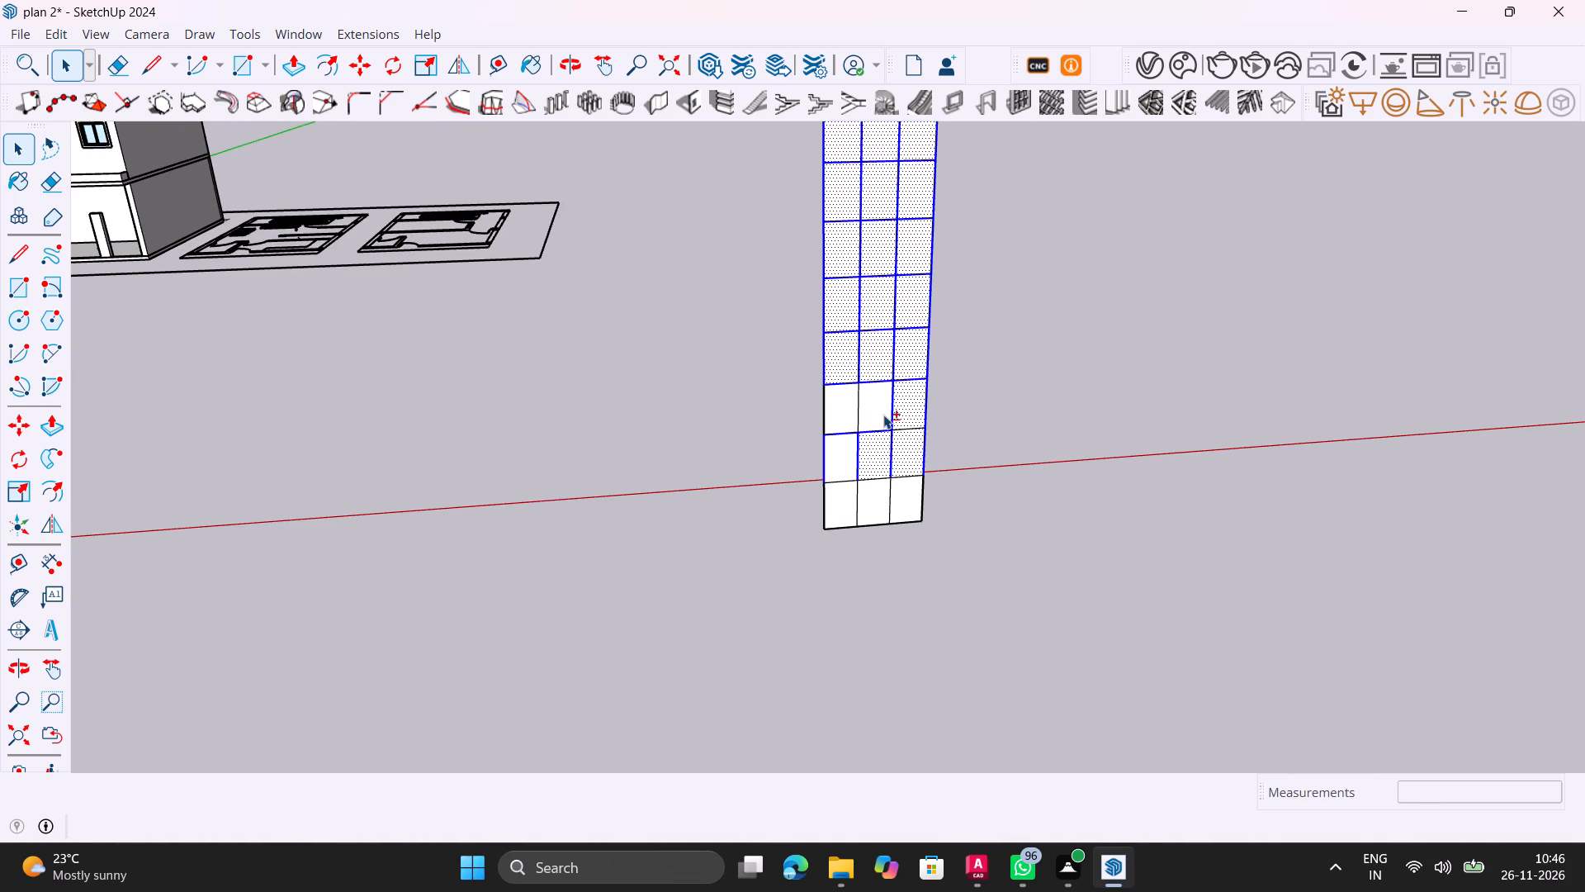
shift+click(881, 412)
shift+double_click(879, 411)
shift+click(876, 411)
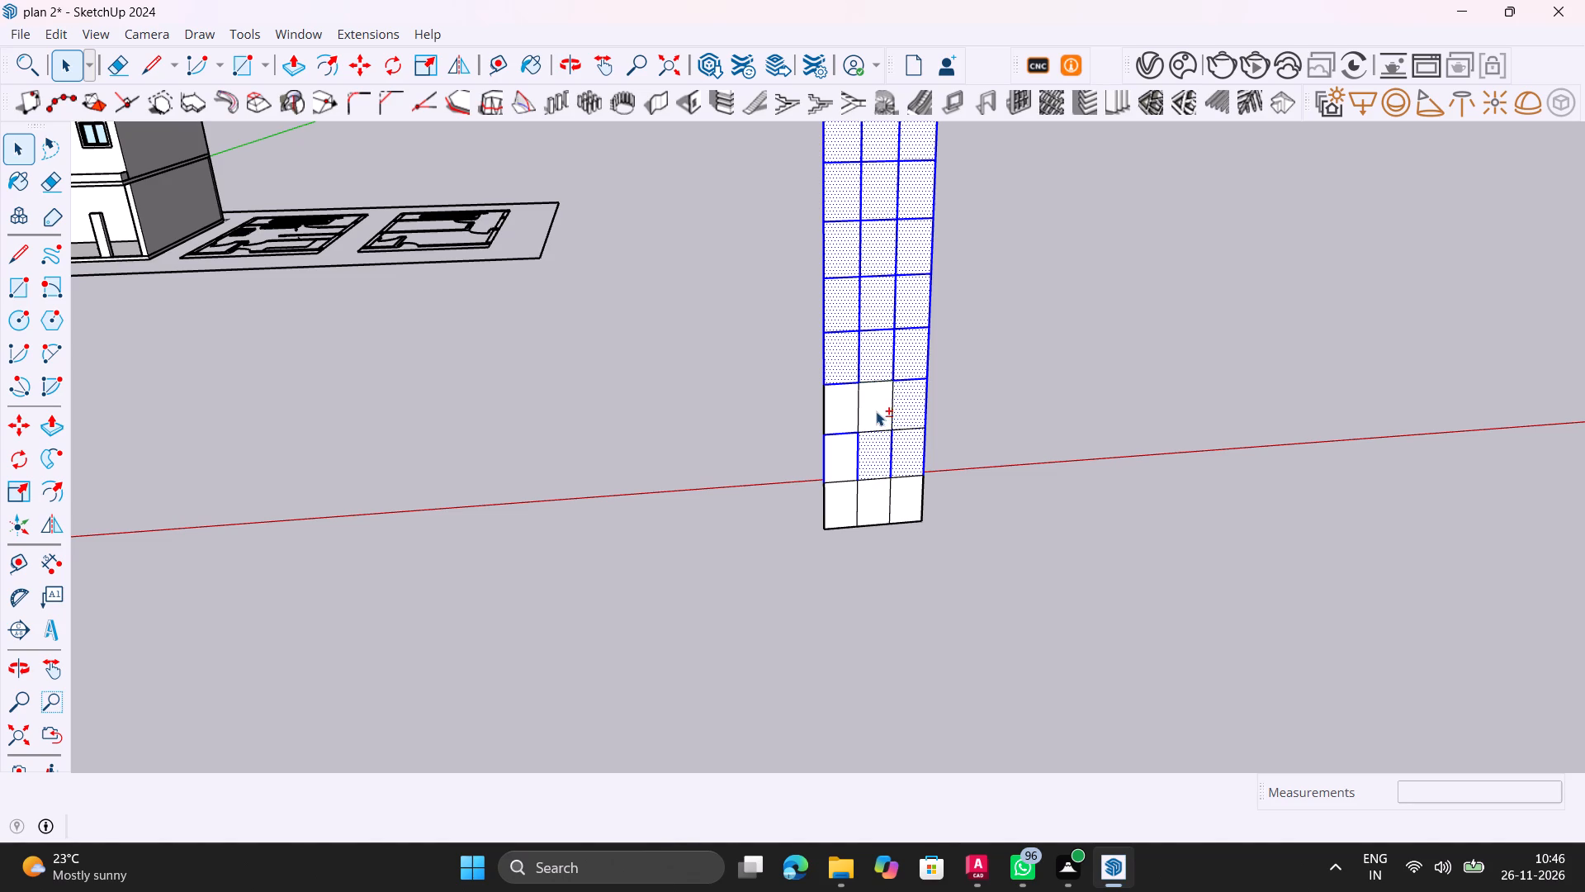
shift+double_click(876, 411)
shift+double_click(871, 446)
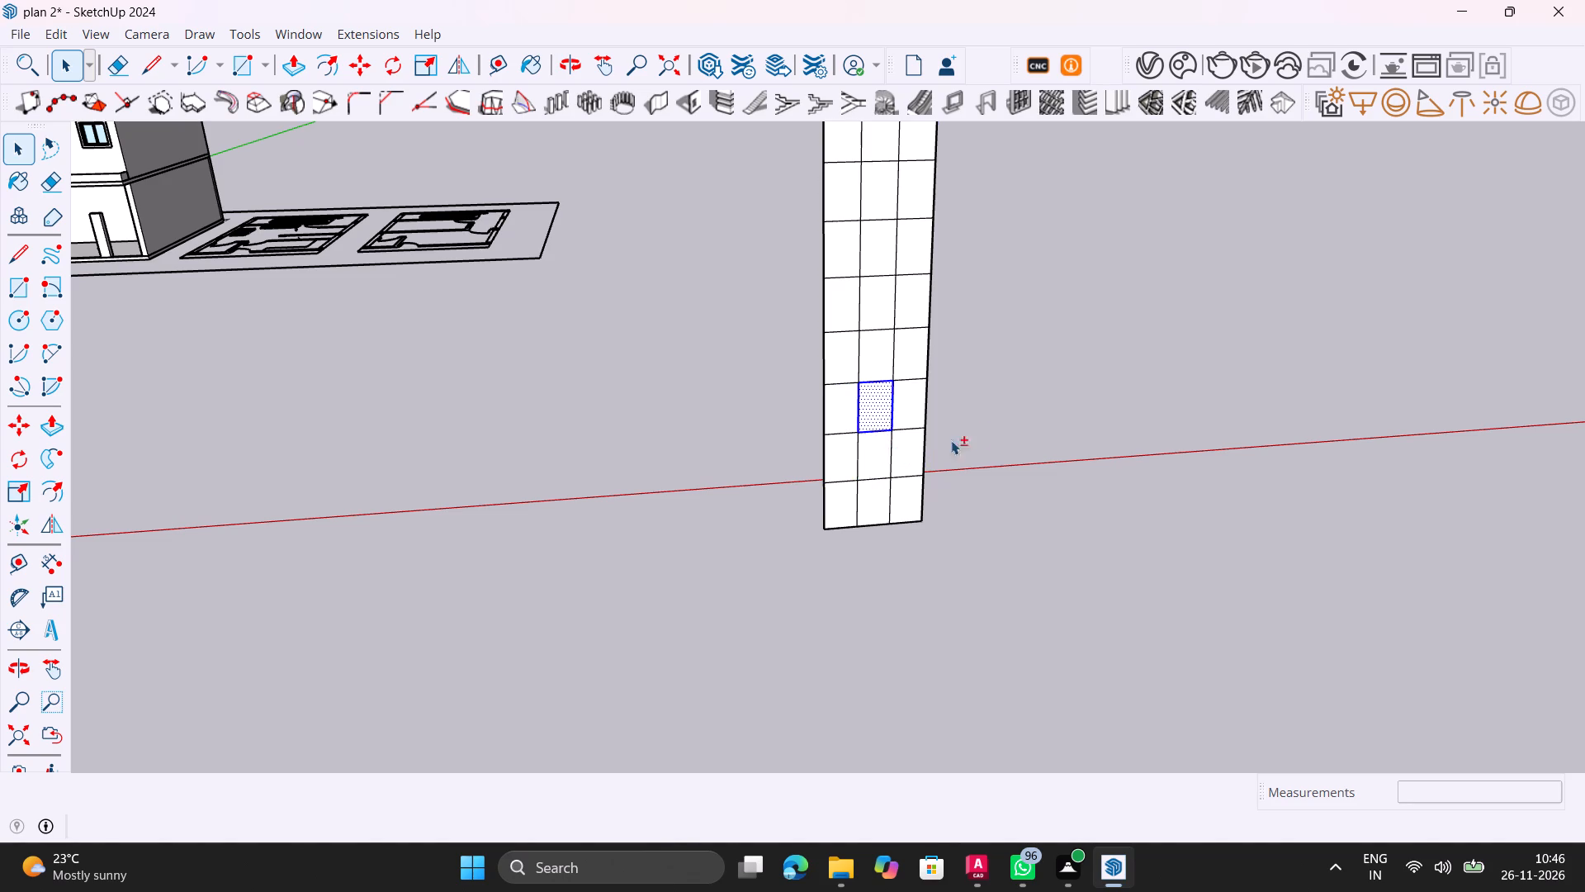
Delete every cell face and grid line of the panel except the bottom-right corner cell and its four edges.
shift+scroll(967, 409, down, 6)
shift+drag(1020, 415, 924, 344)
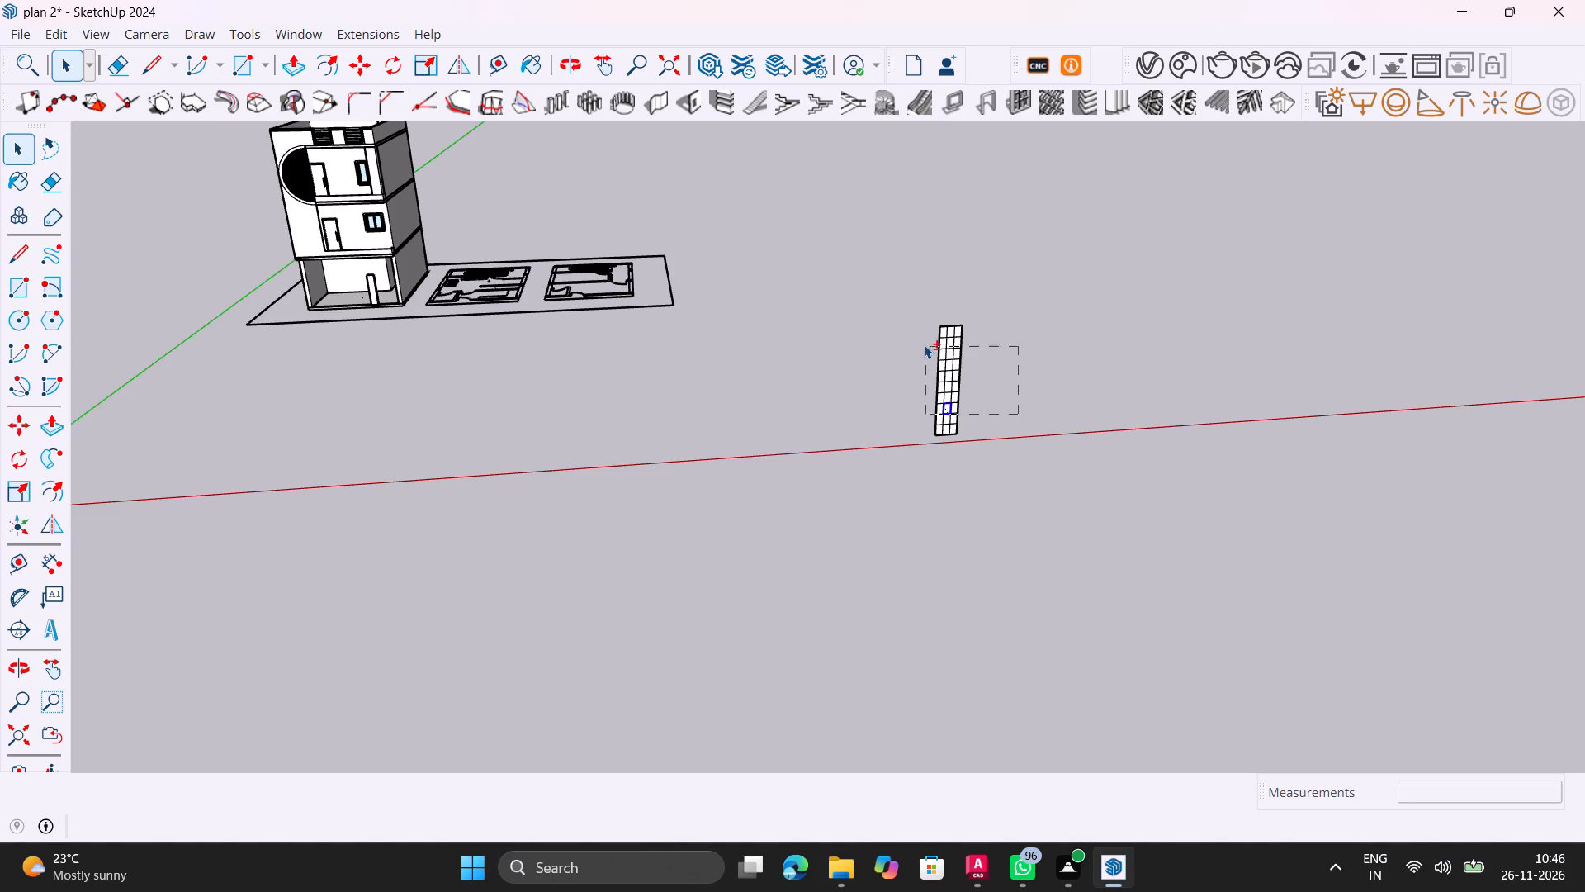
shift+drag(924, 344, 903, 330)
shift+scroll(952, 391, up, 13)
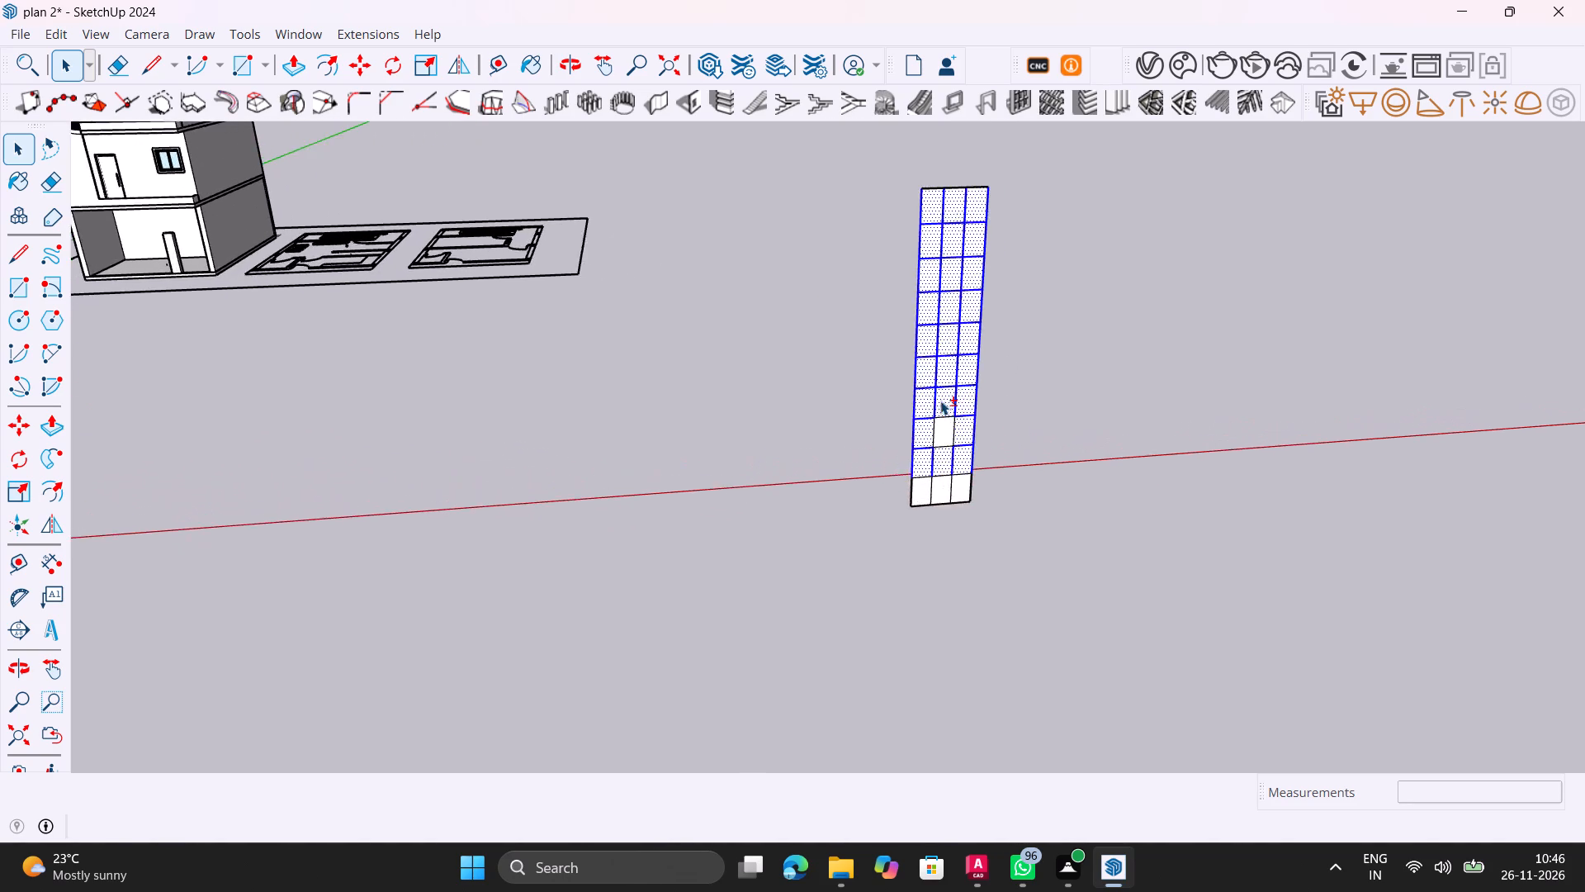
shift+scroll(940, 401, up, 2)
shift+click(947, 449)
shift+scroll(934, 443, down, 7)
shift+scroll(916, 494, up, 5)
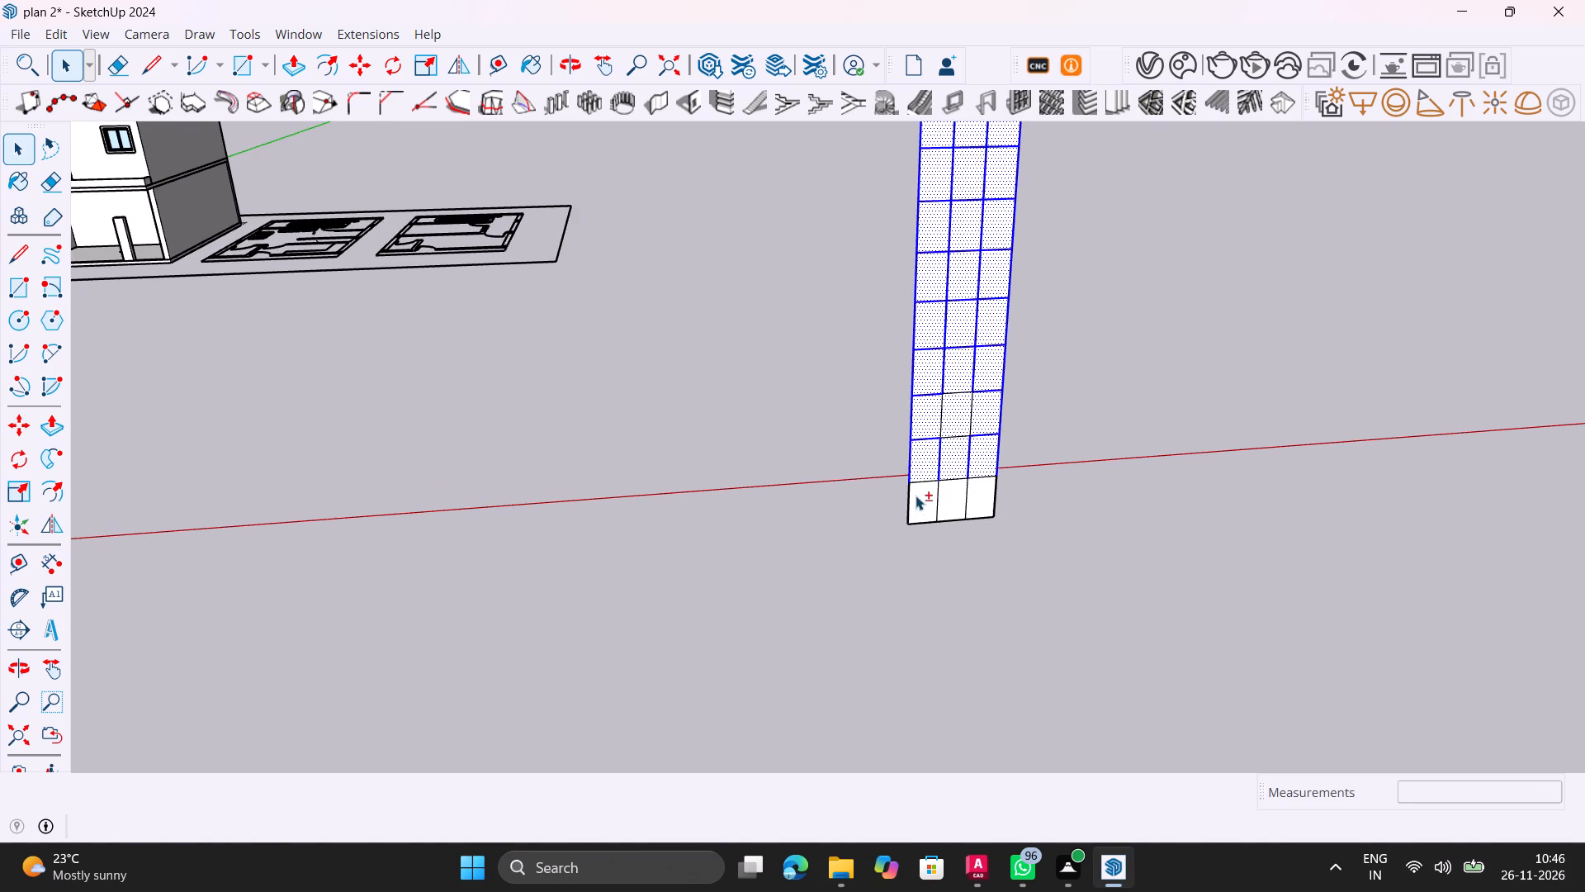
shift+click(924, 500)
shift+click(953, 498)
shift+scroll(947, 491, up, 4)
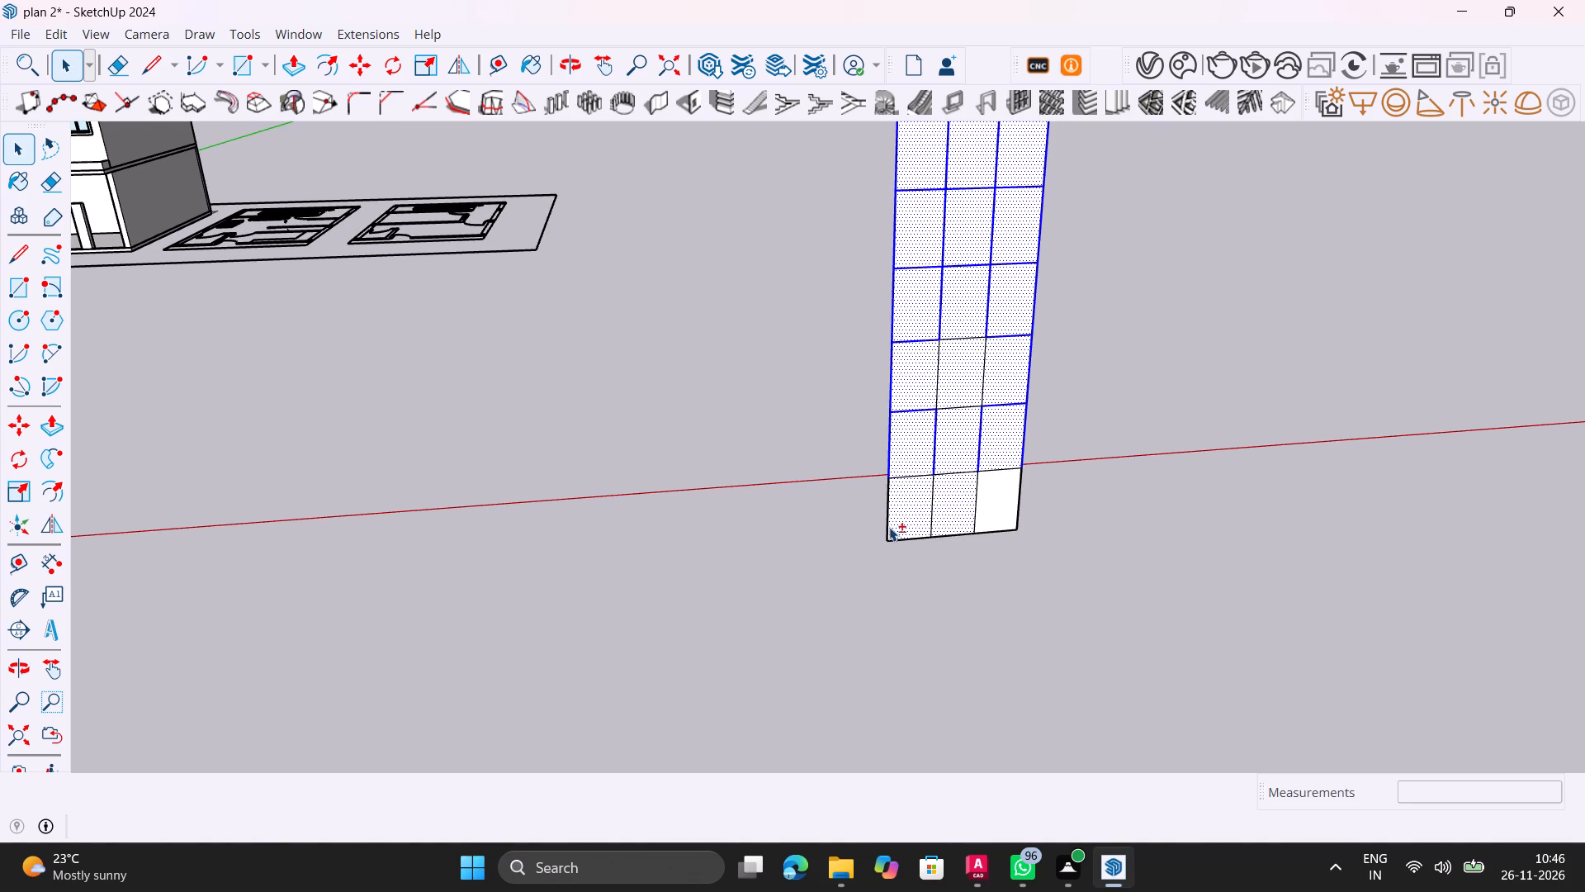
shift+click(886, 531)
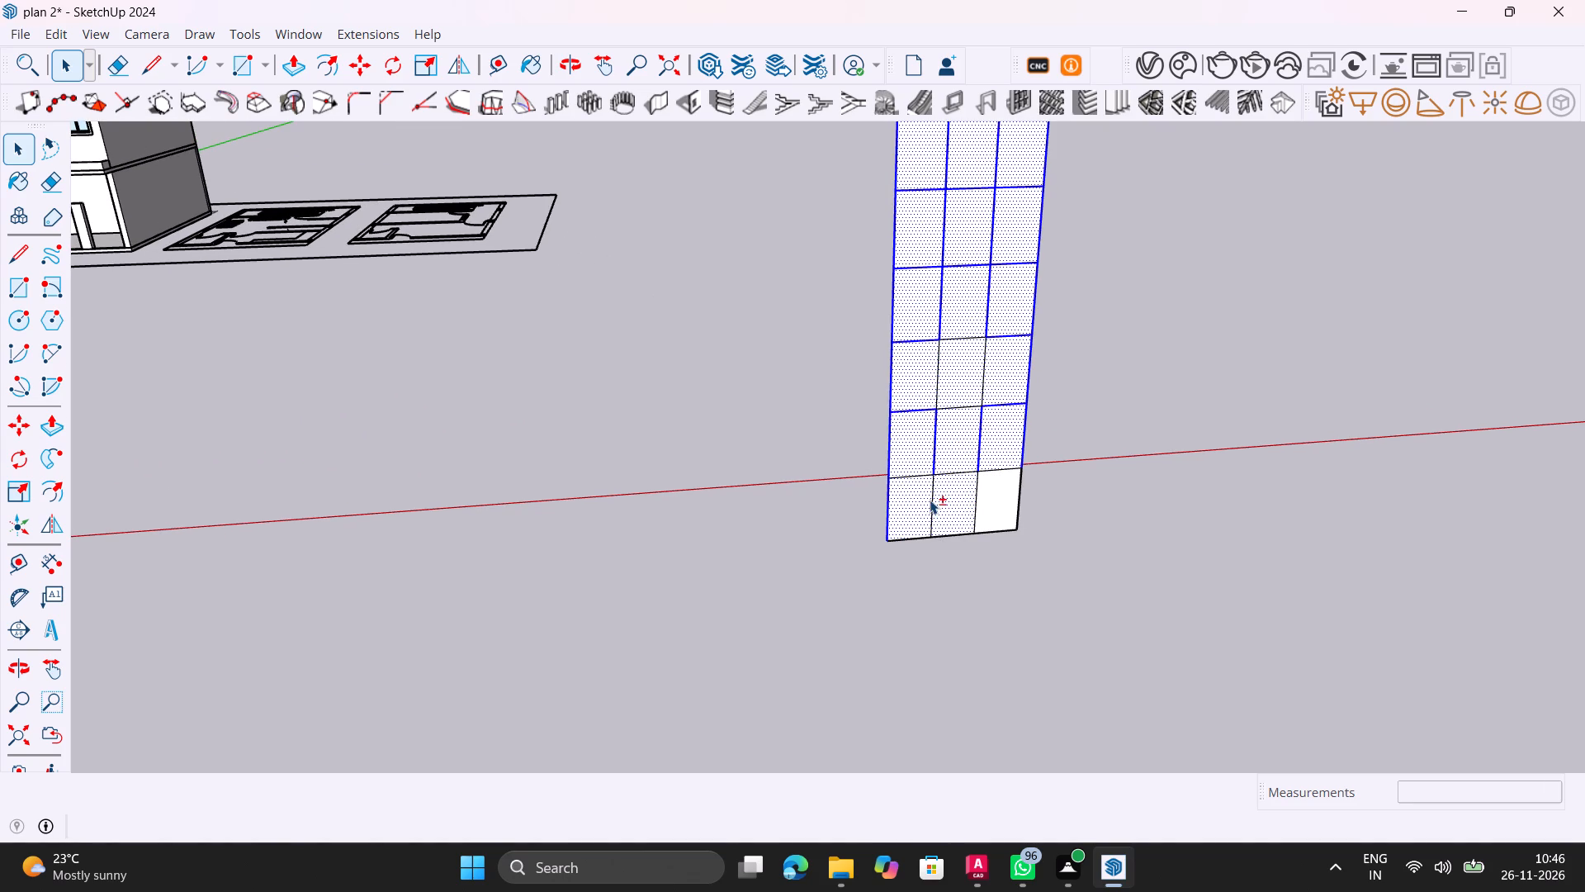
shift+click(933, 502)
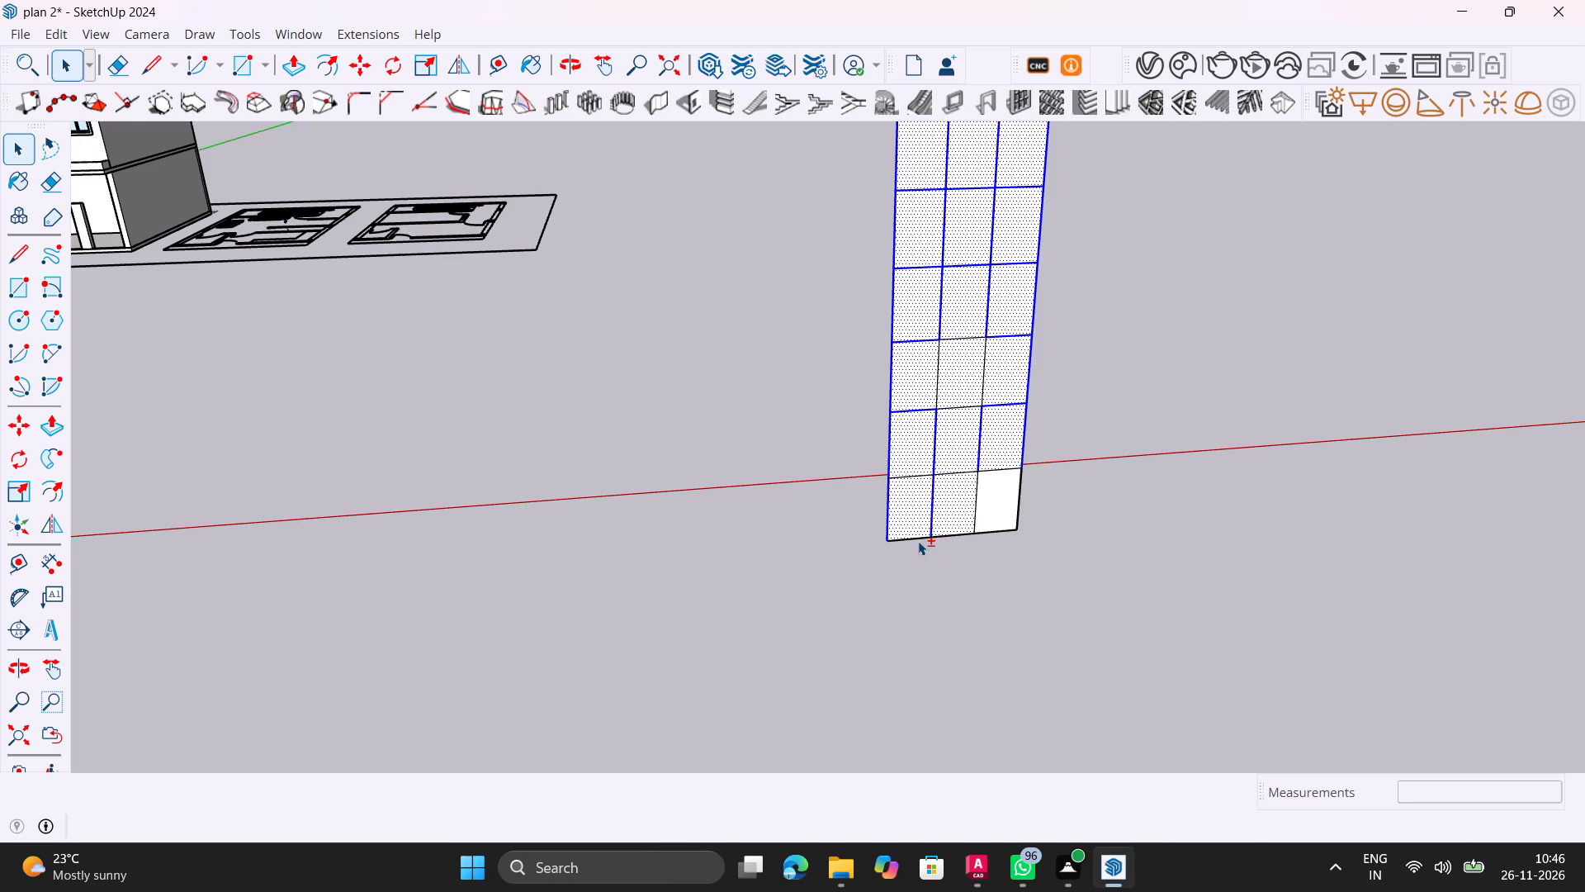
shift+click(916, 538)
shift+click(948, 536)
shift+click(936, 383)
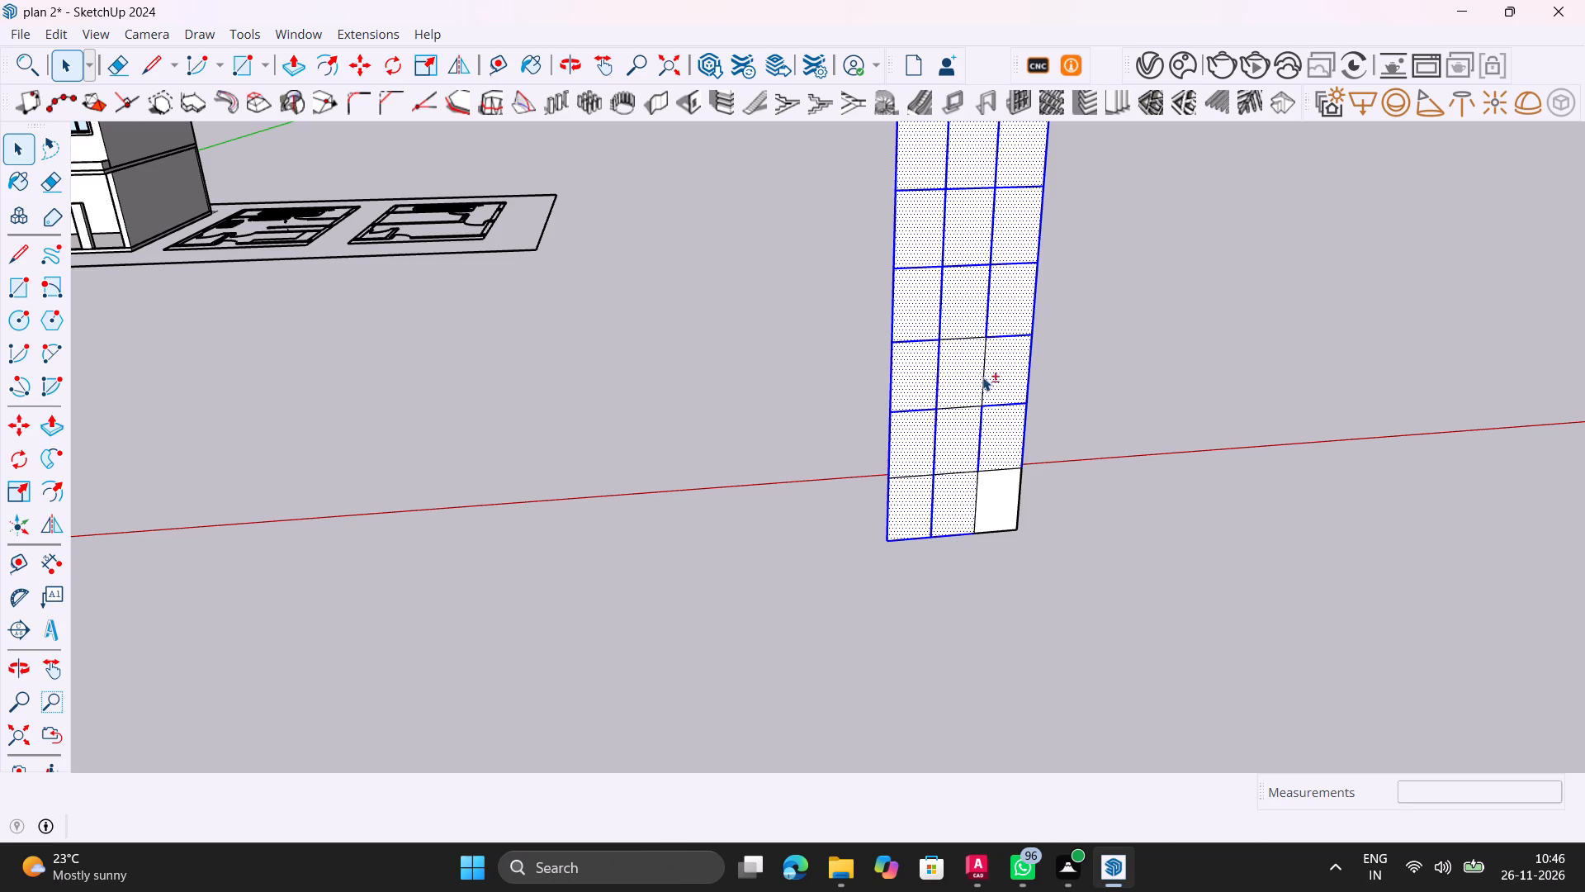
shift+click(984, 373)
shift+click(971, 337)
shift+scroll(964, 349, down, 5)
shift+middle_drag(974, 383, 900, 520)
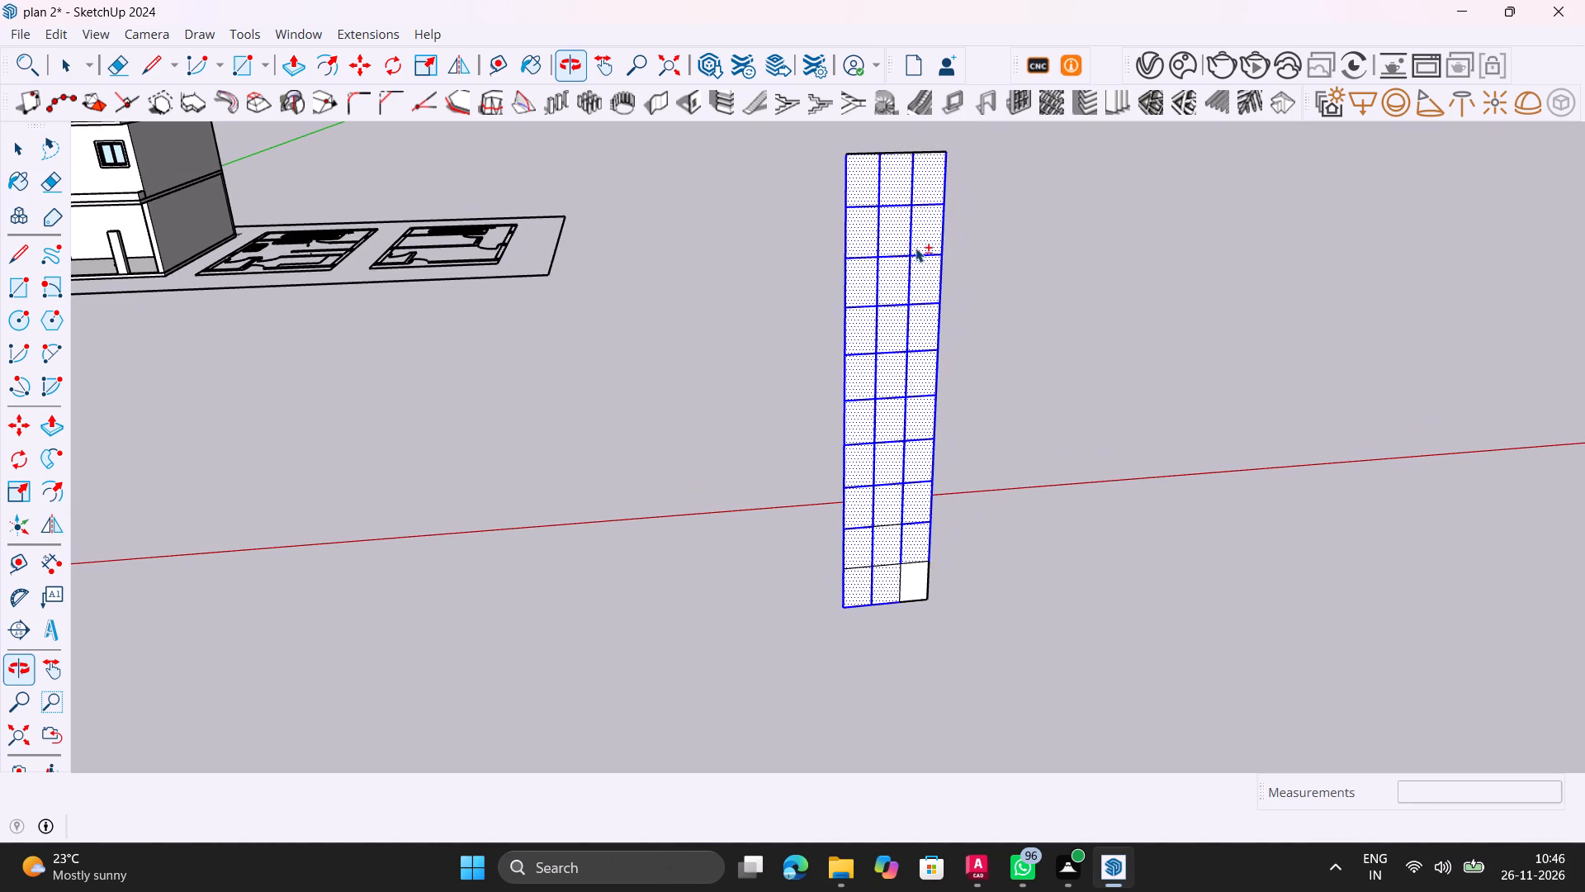
shift+scroll(929, 160, up, 4)
shift+click(934, 148)
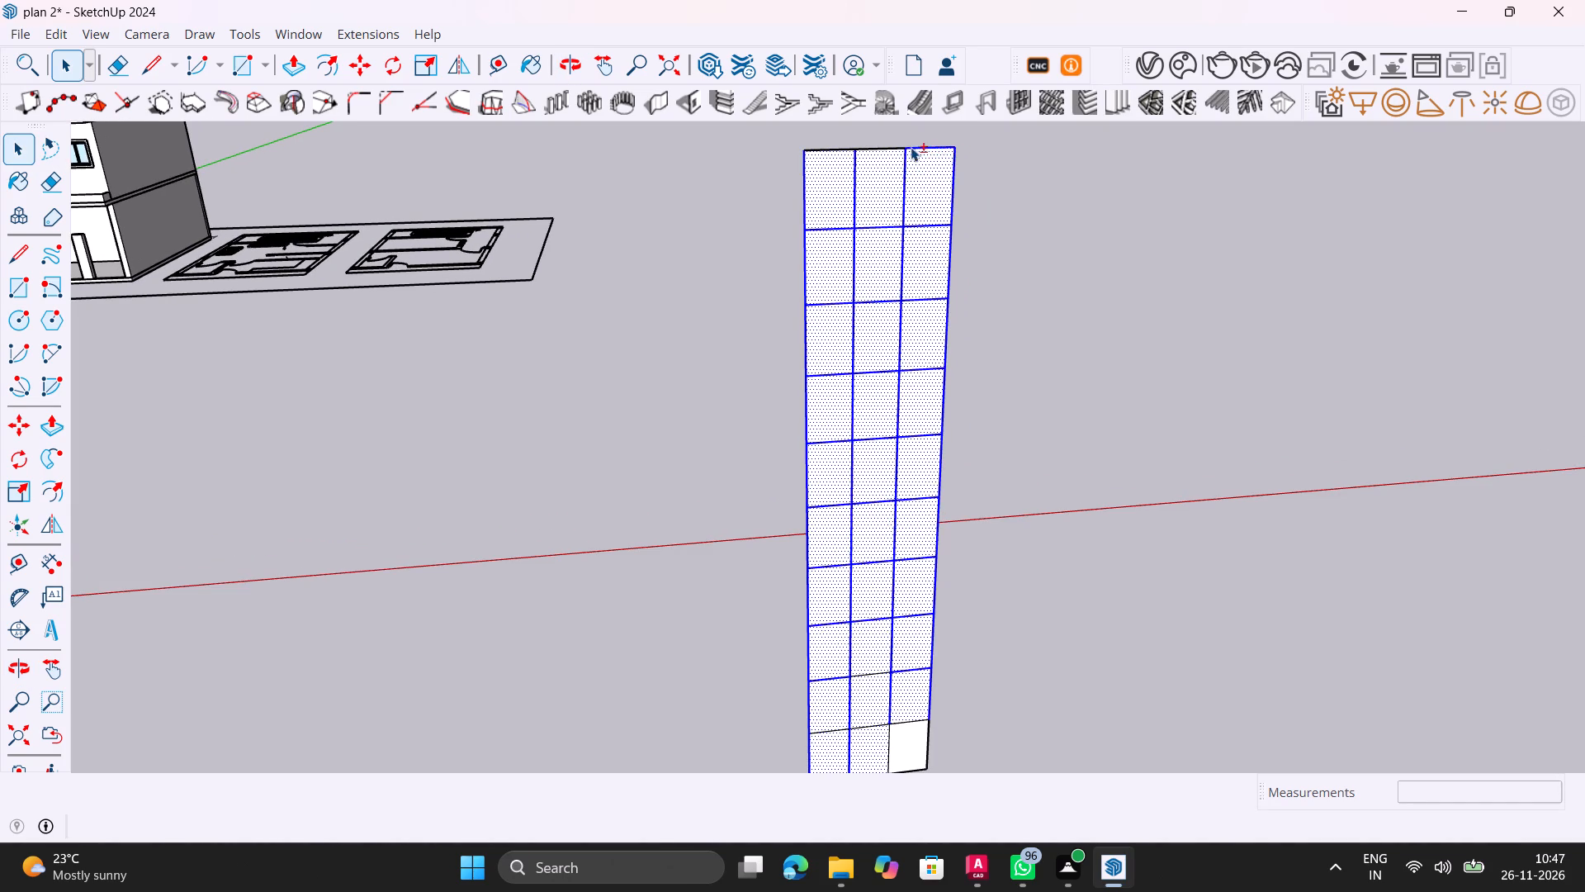
shift+click(884, 147)
shift+click(834, 147)
shift+scroll(863, 176, down, 5)
shift+scroll(859, 581, up, 8)
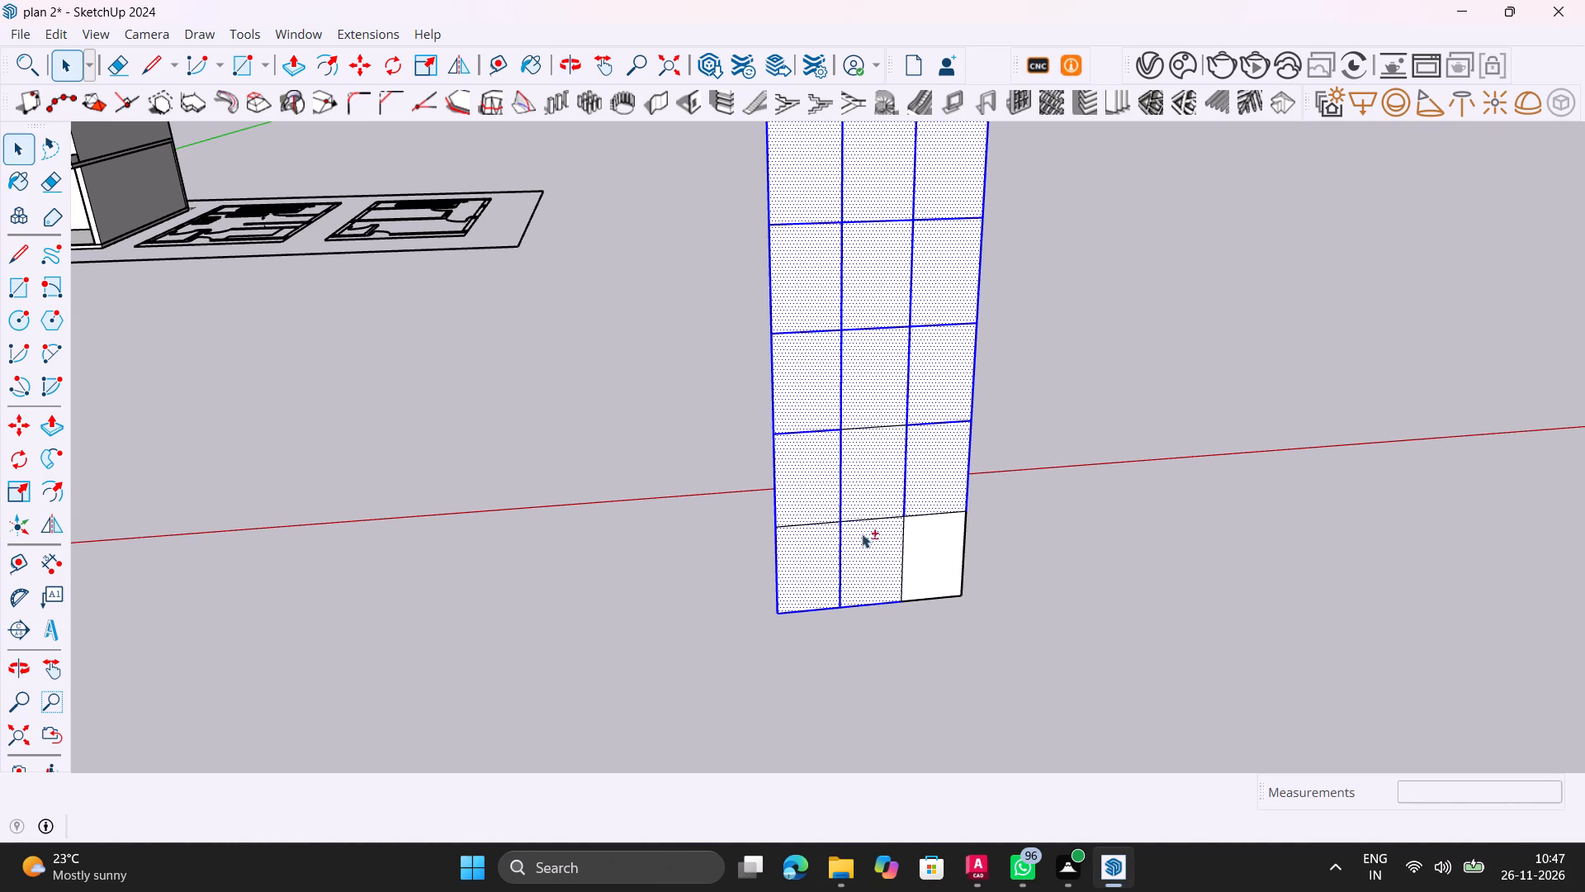
shift+click(868, 519)
shift+click(826, 522)
shift+click(889, 425)
shift+scroll(877, 450, down, 4)
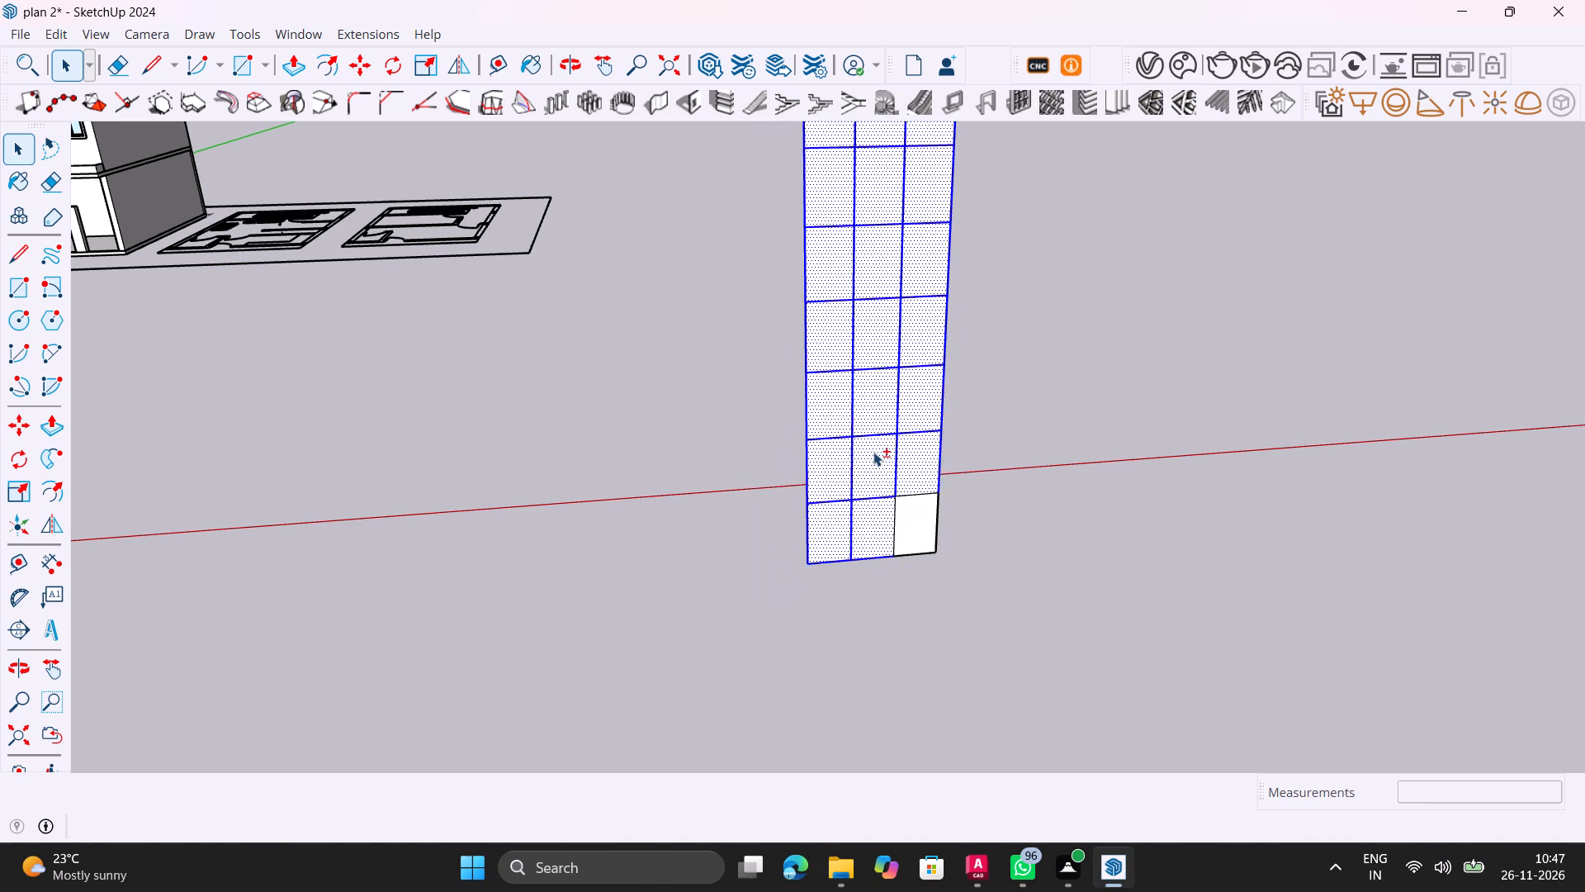
shift+scroll(873, 454, down, 7)
shift+middle_drag(876, 486, 881, 577)
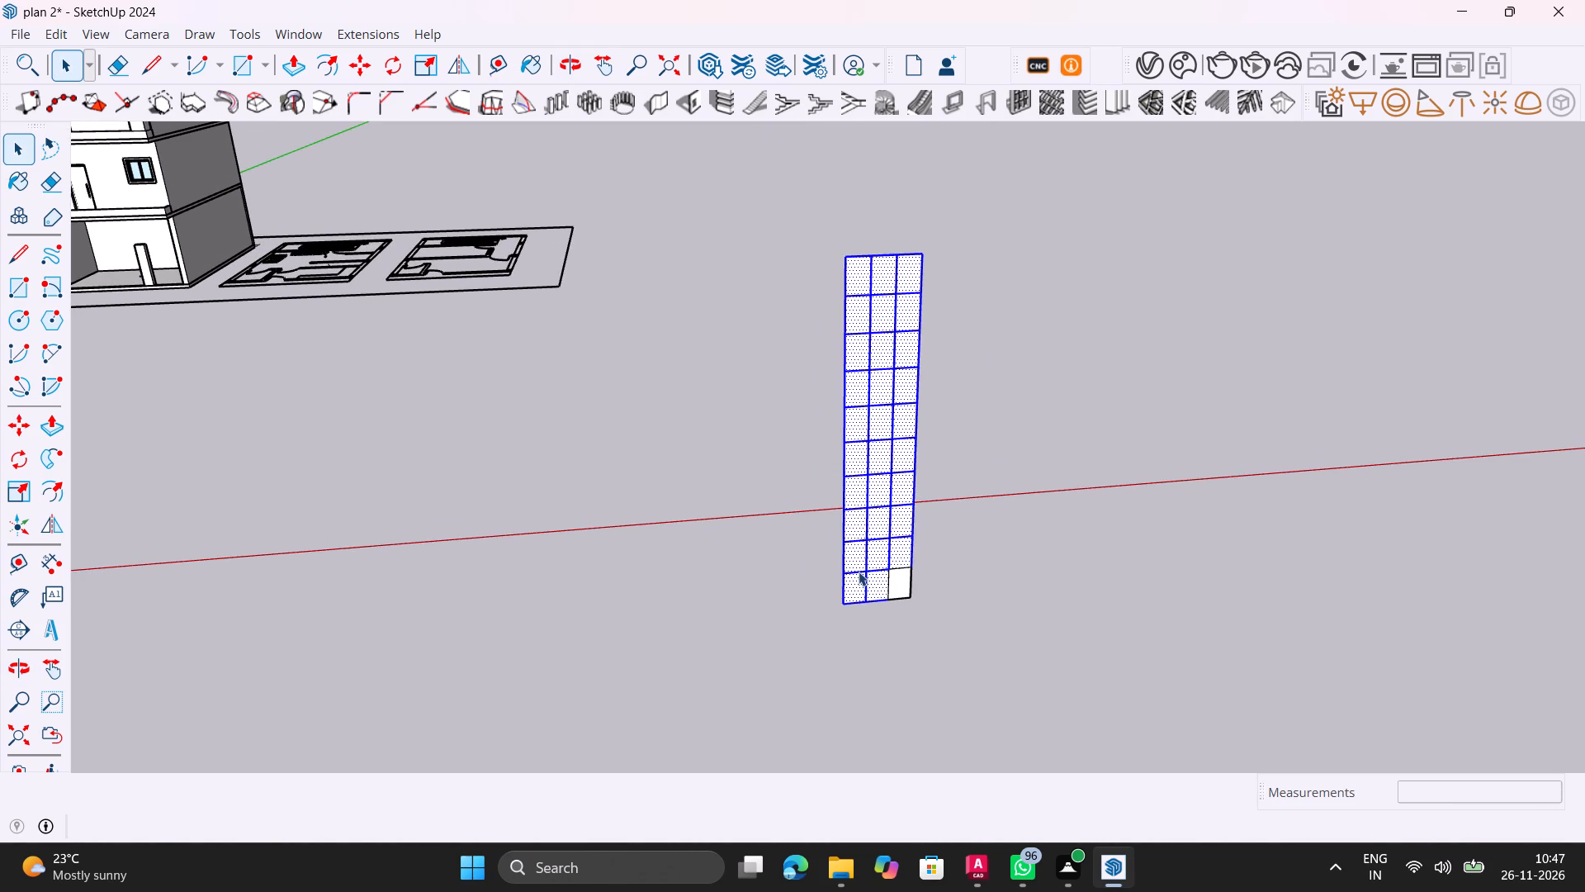
key(Delete)
Make the remaining rectangular cell face and its bounding edges into a component.
scroll(872, 571, up, 5)
scroll(891, 524, down, 5)
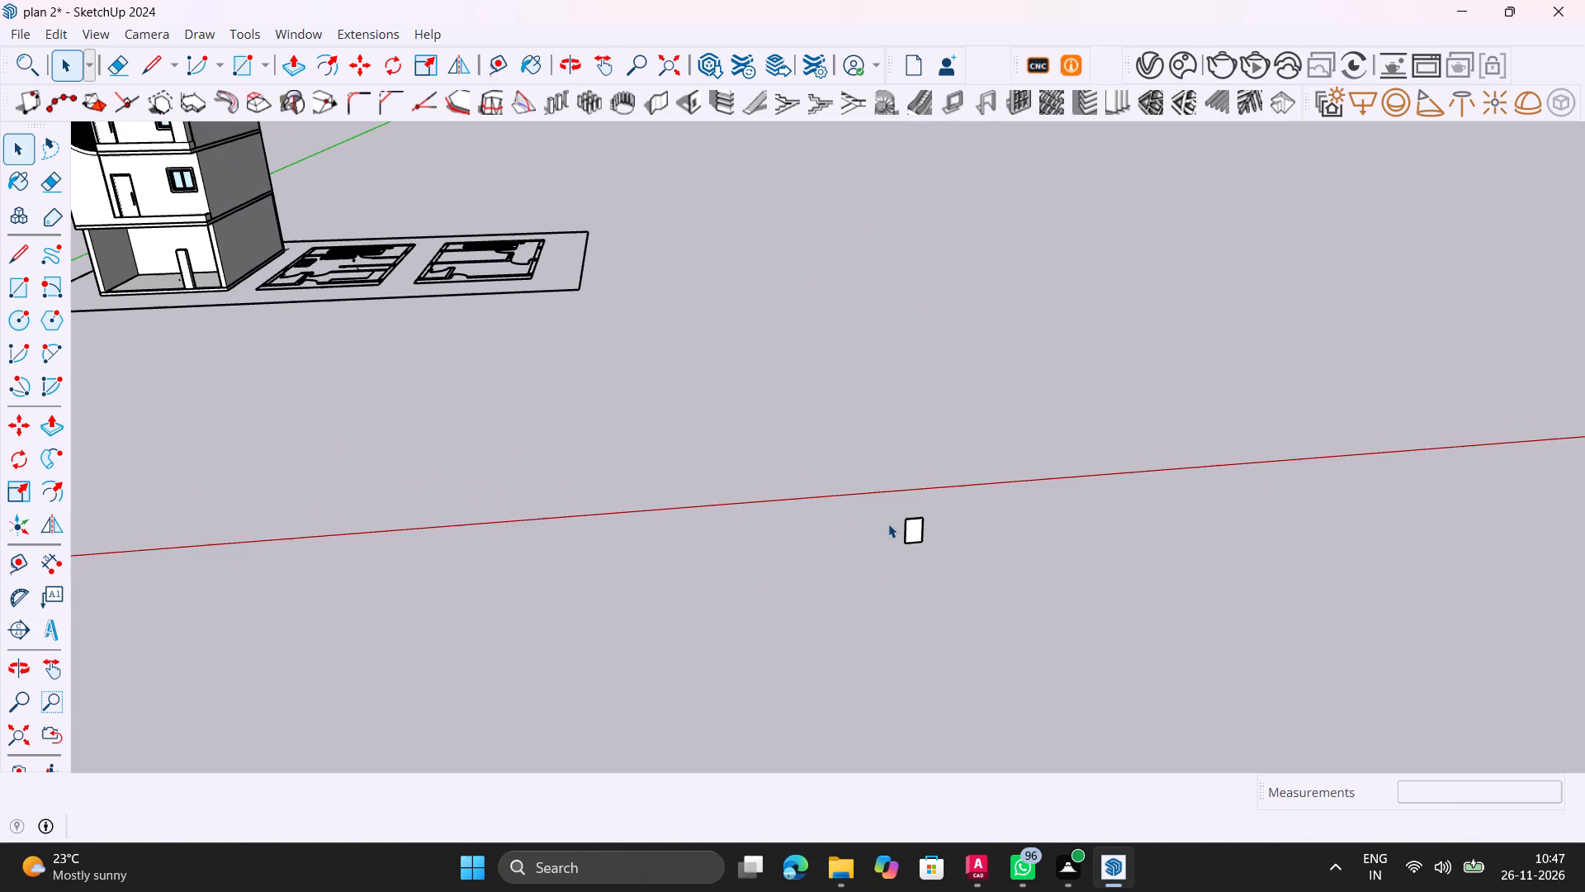
scroll(905, 532, up, 9)
double_click(916, 537)
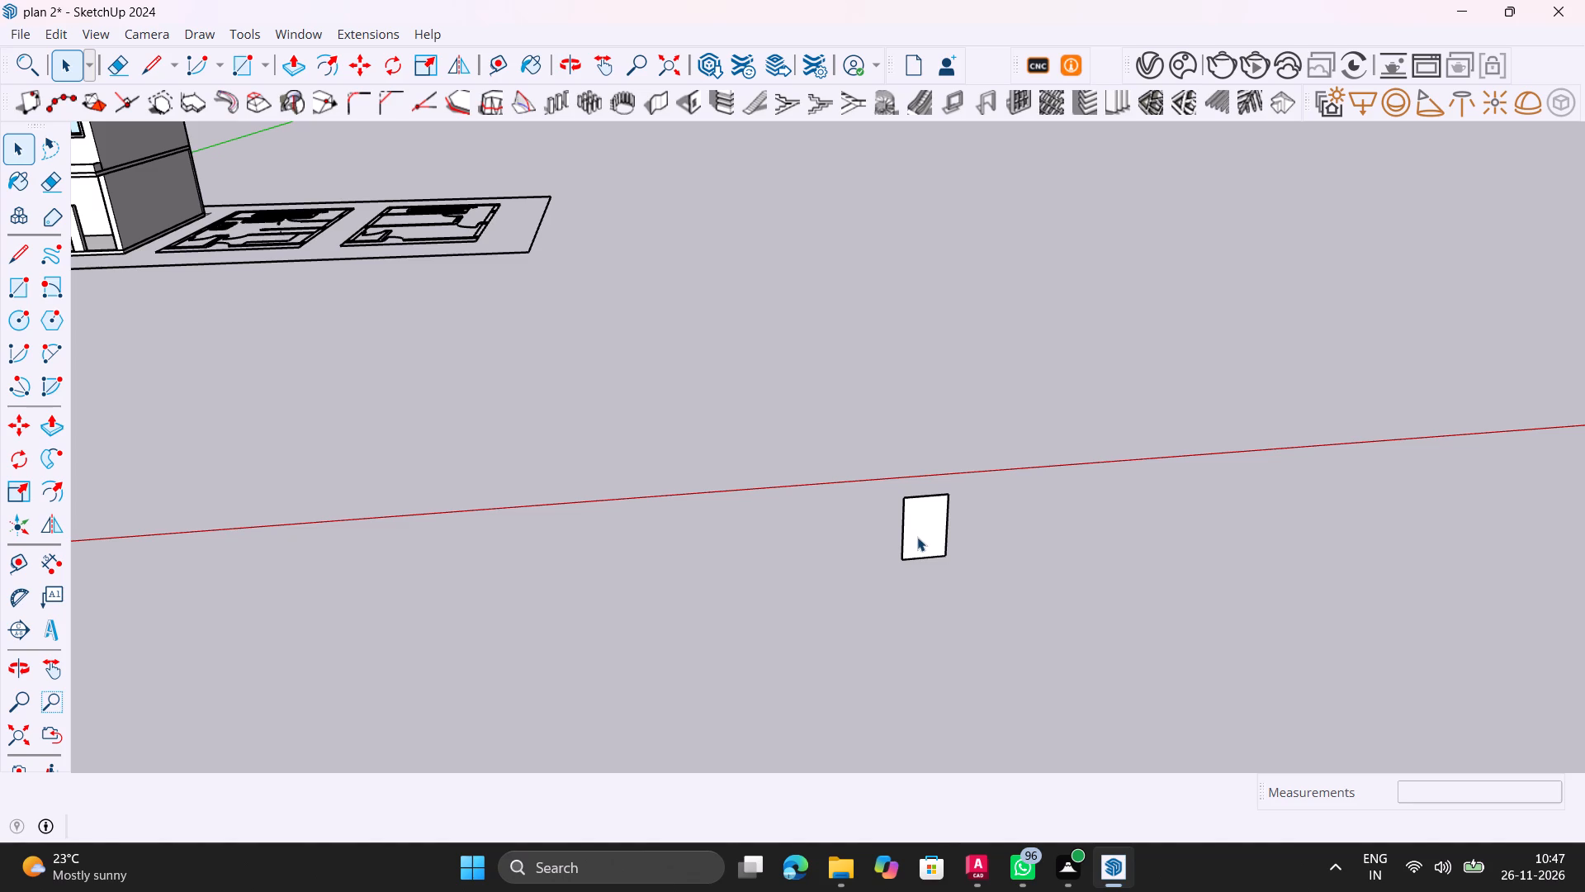
right_click(915, 537)
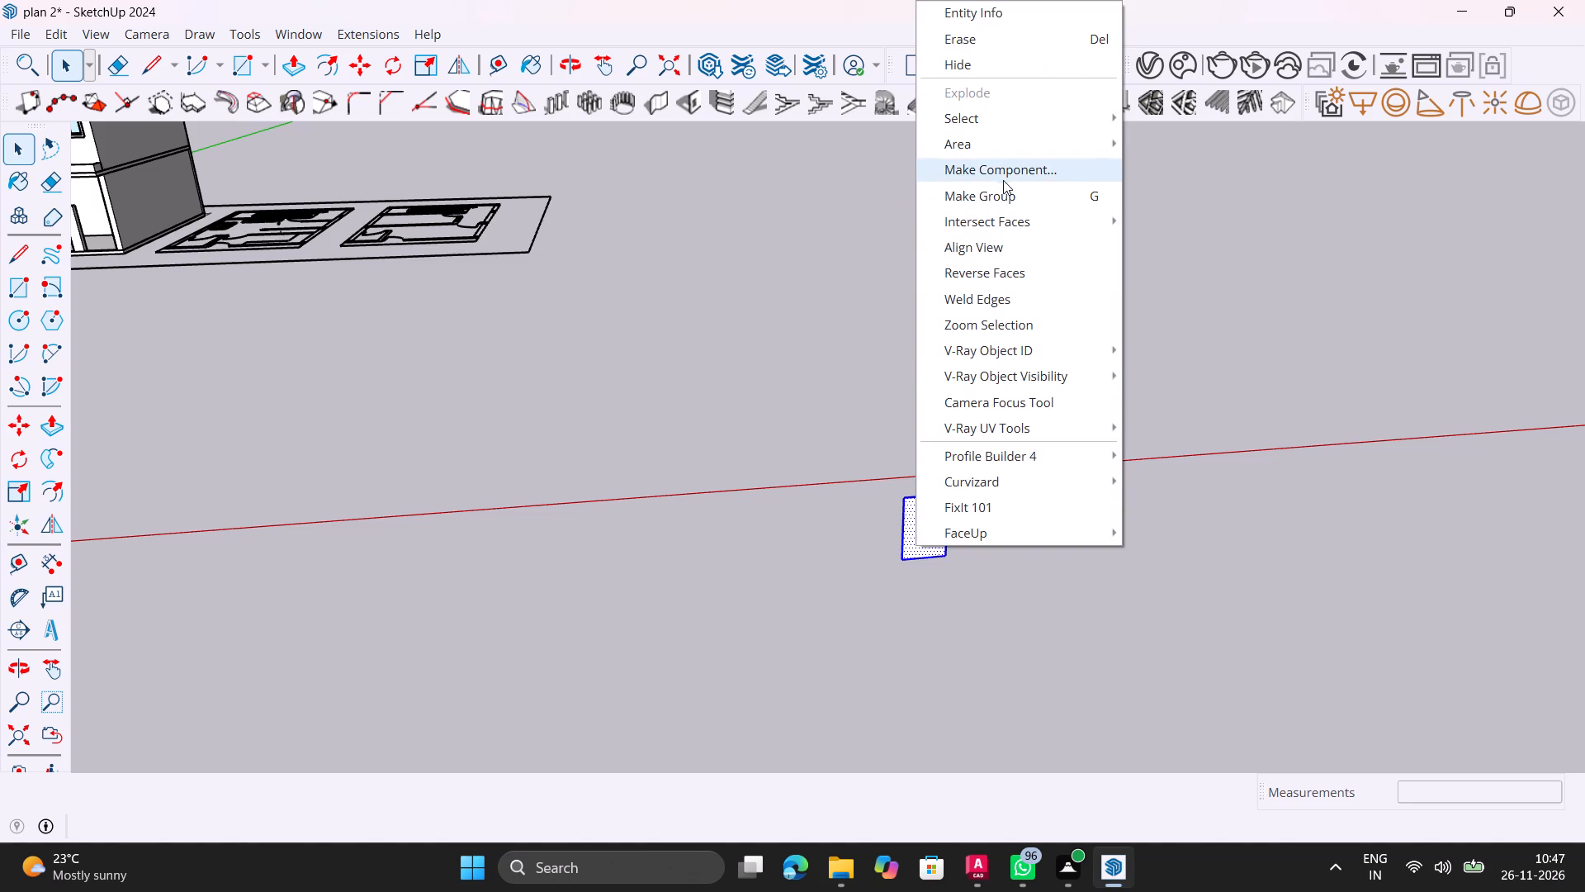
click(1004, 178)
click(816, 690)
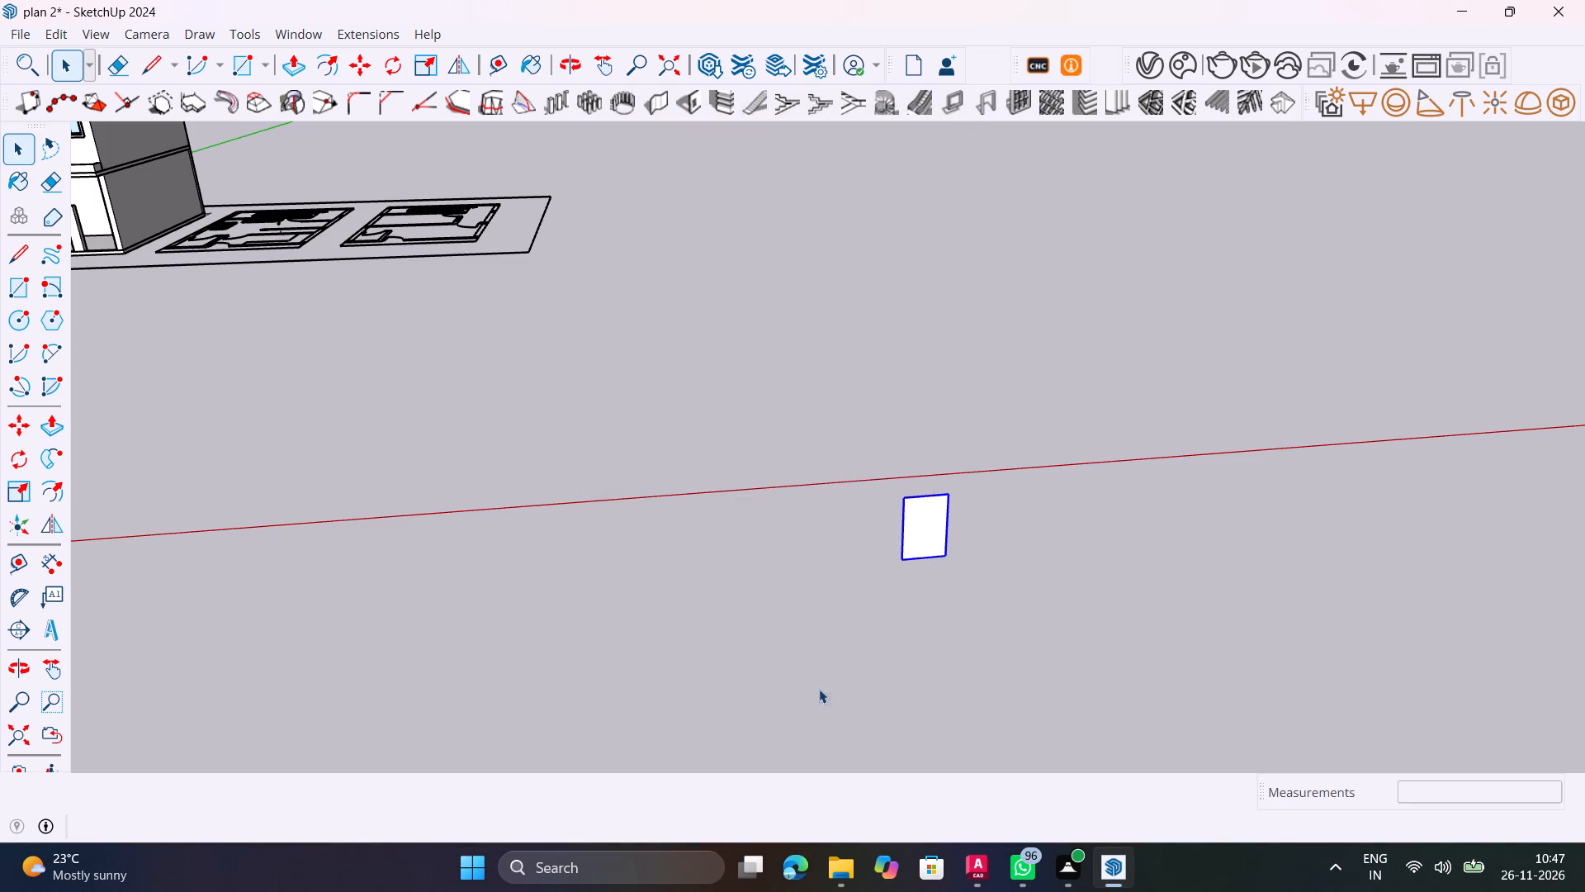
Copy the cell component twice toward the house at 7 1/4" spacing, forming a row of three adjoining cells.
key(m)
click(942, 557)
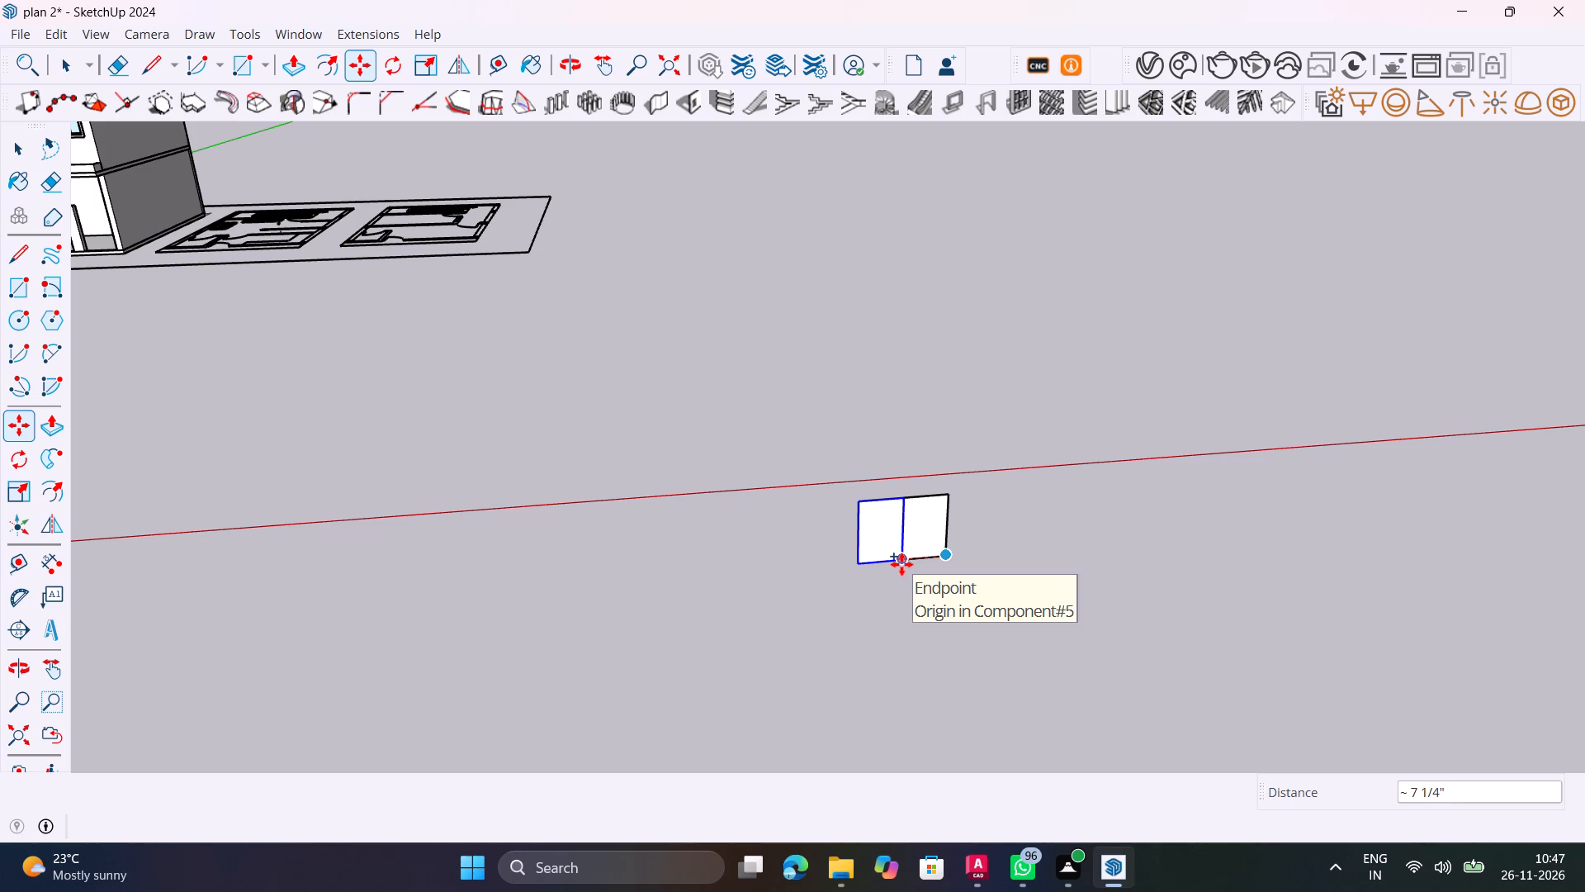
key(2)
key(asterisk)
key(Return)
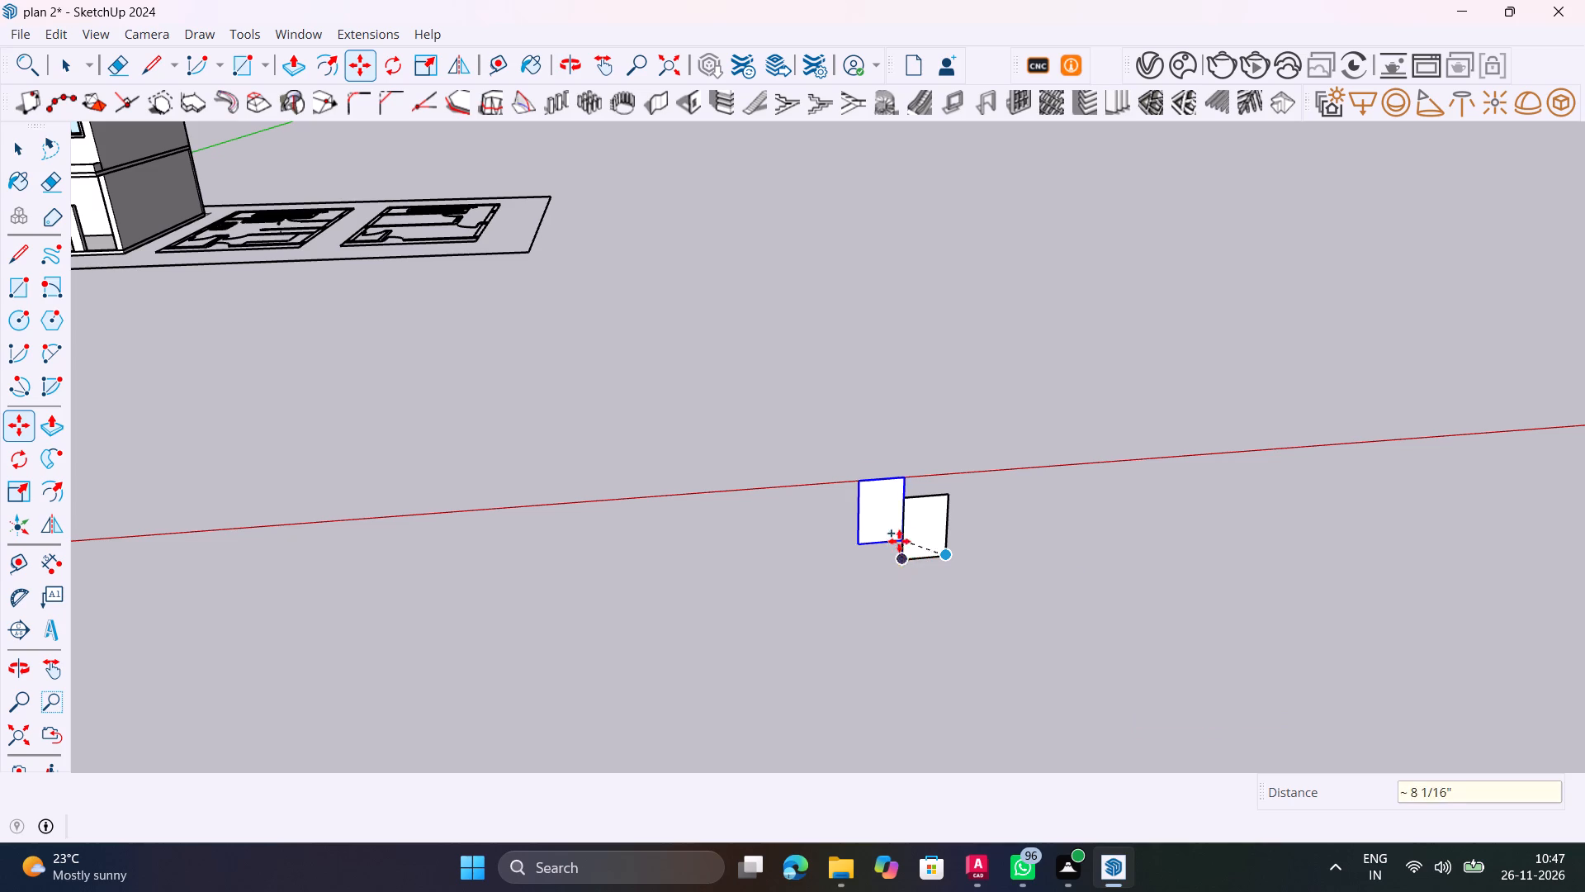
click(904, 566)
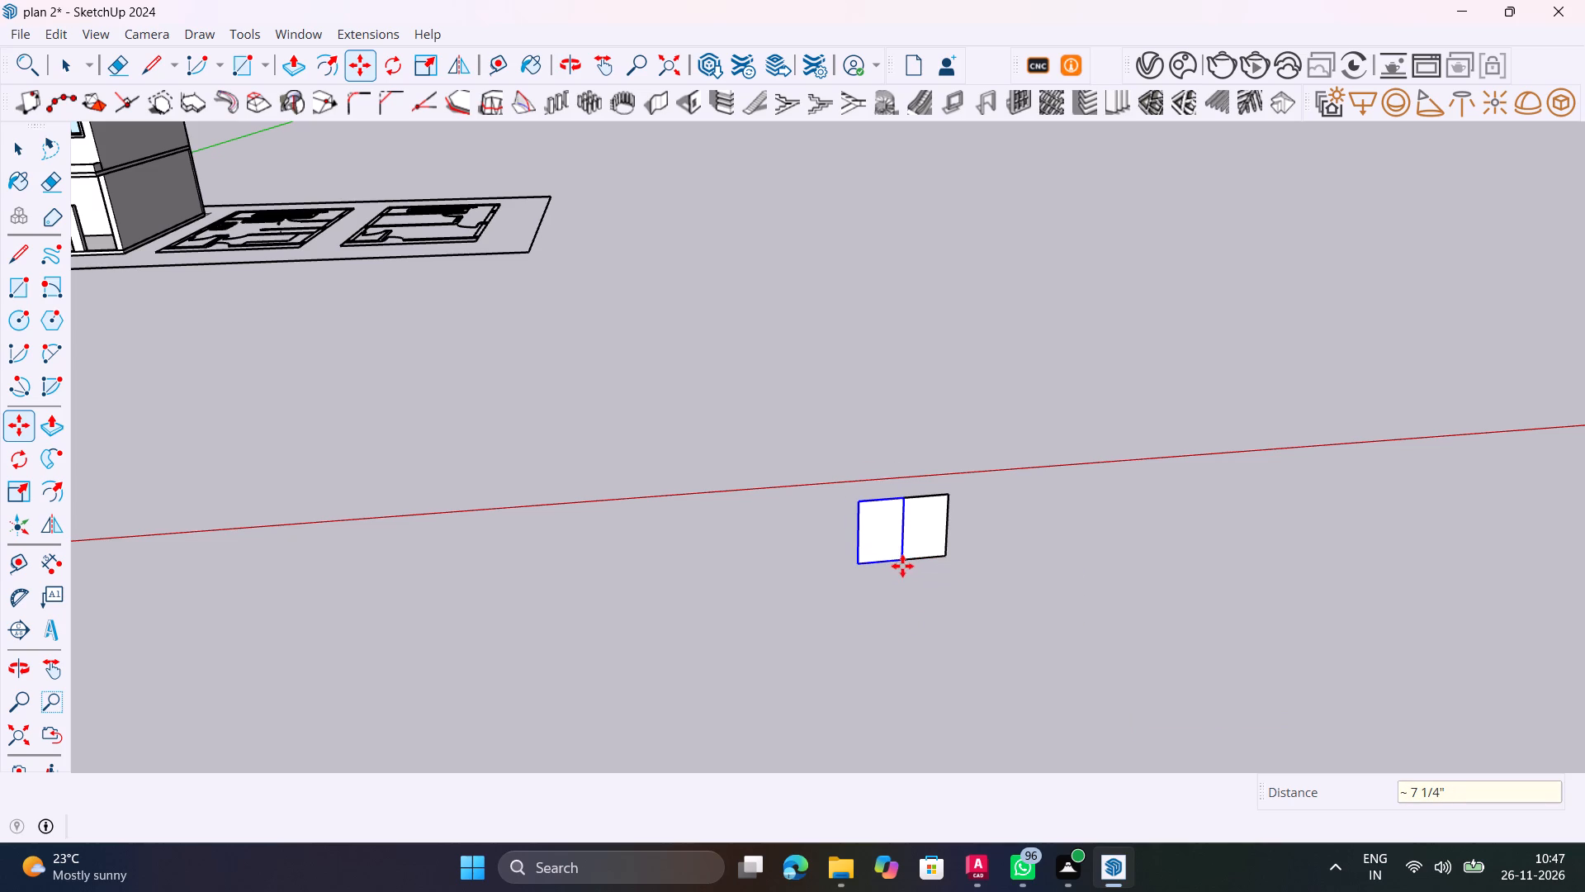
click(906, 557)
click(859, 568)
key(space)
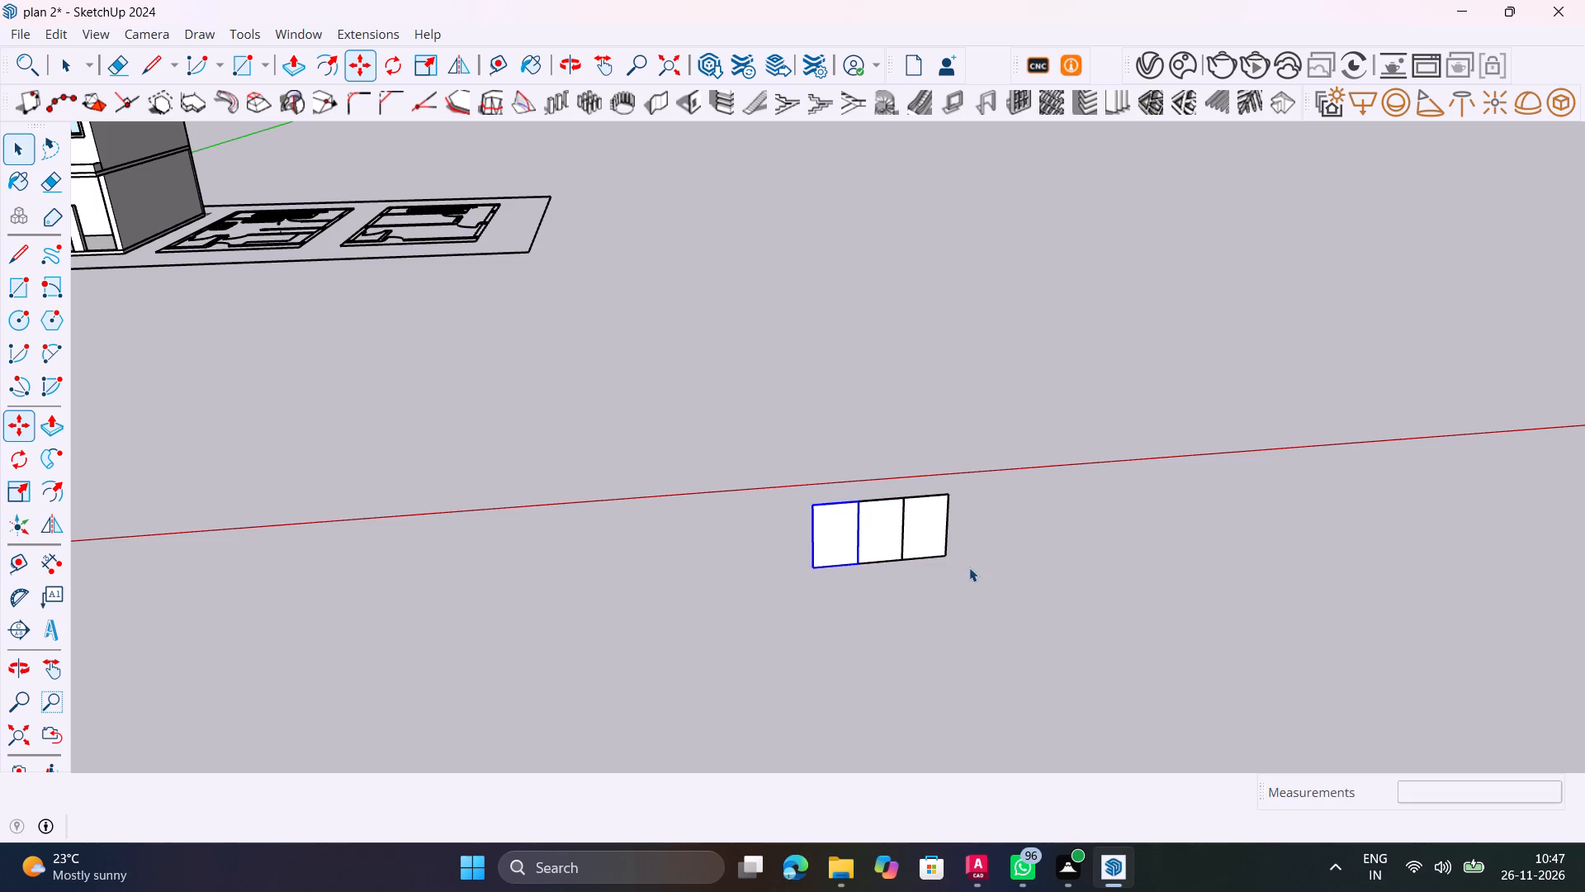
Copy the three-cell row upward nine times at about 10 15/16" spacing, building a grid three cells wide and ten high.
drag(1031, 581, 619, 485)
middle_drag(1116, 567, 1095, 562)
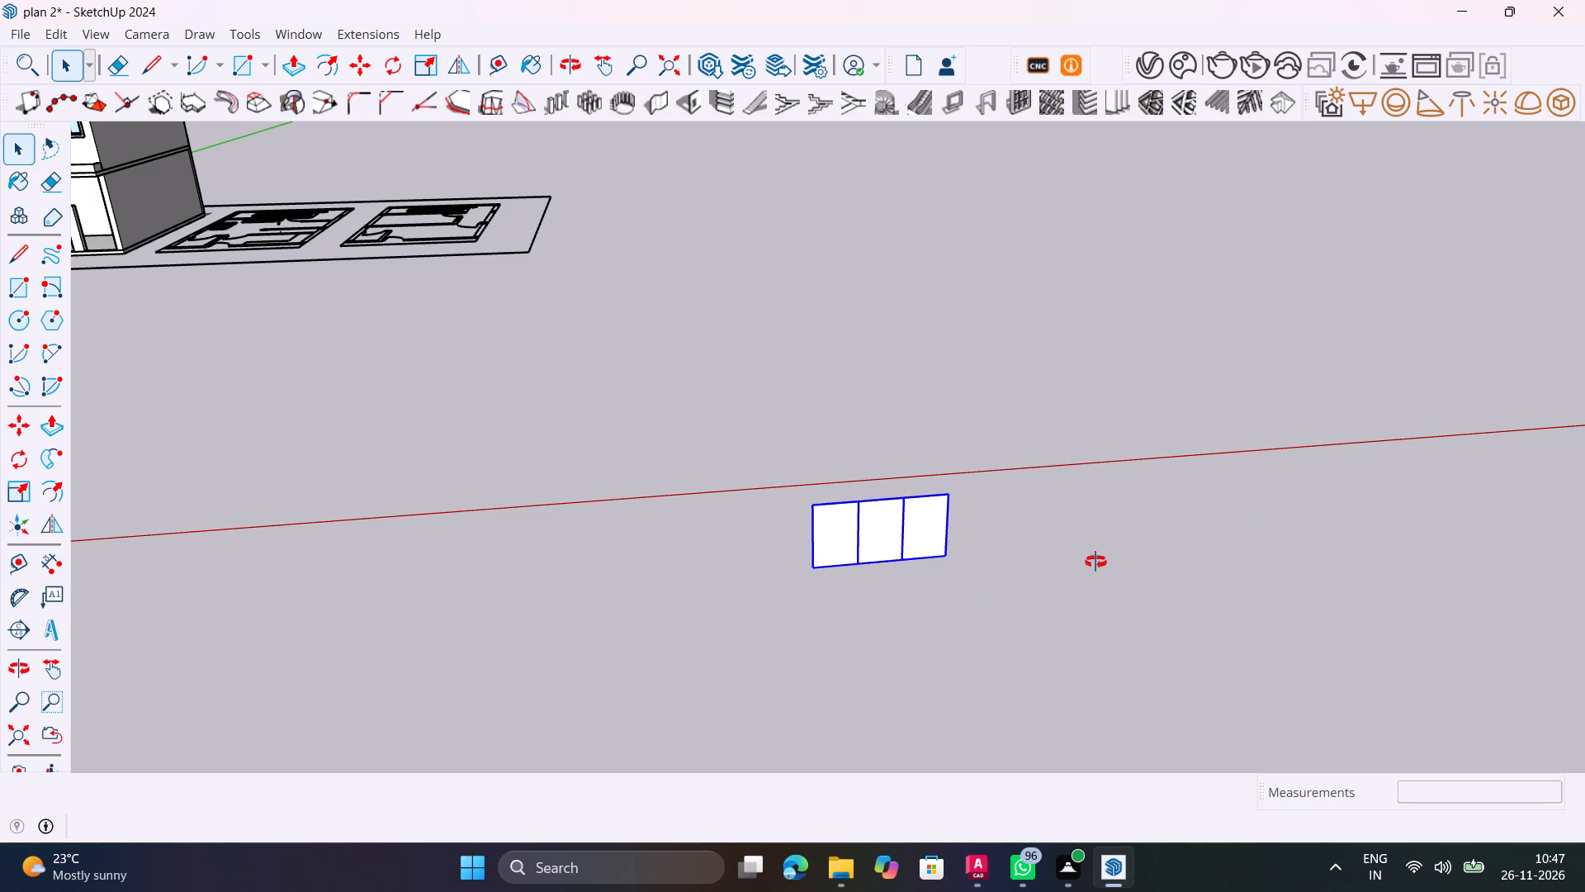
middle_drag(1095, 562, 1061, 583)
scroll(1154, 590, down, 10)
scroll(975, 613, up, 20)
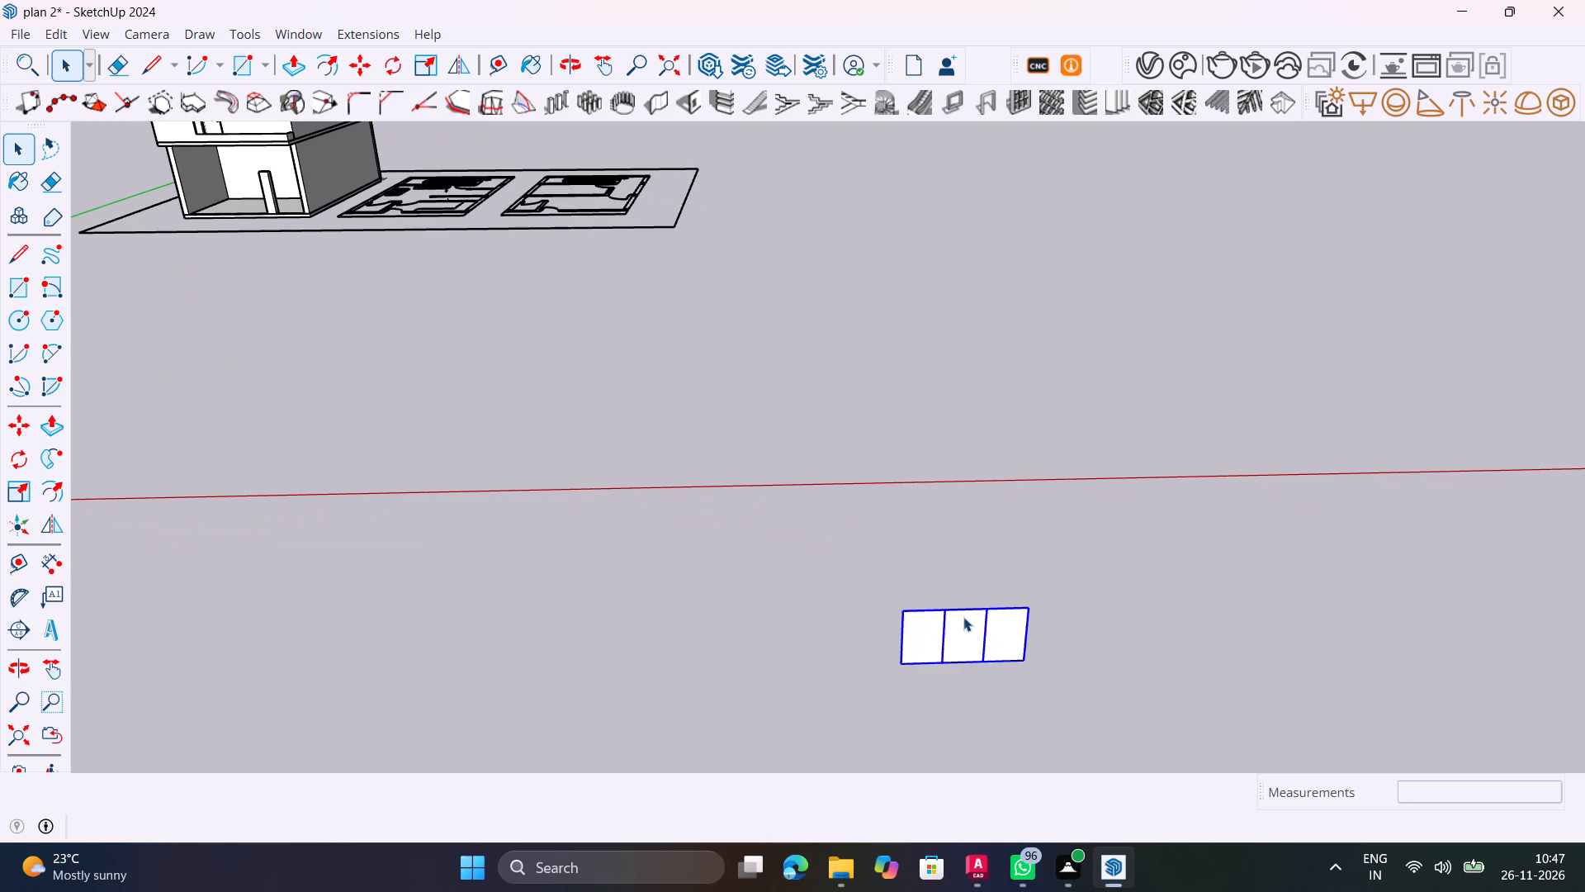
key(m)
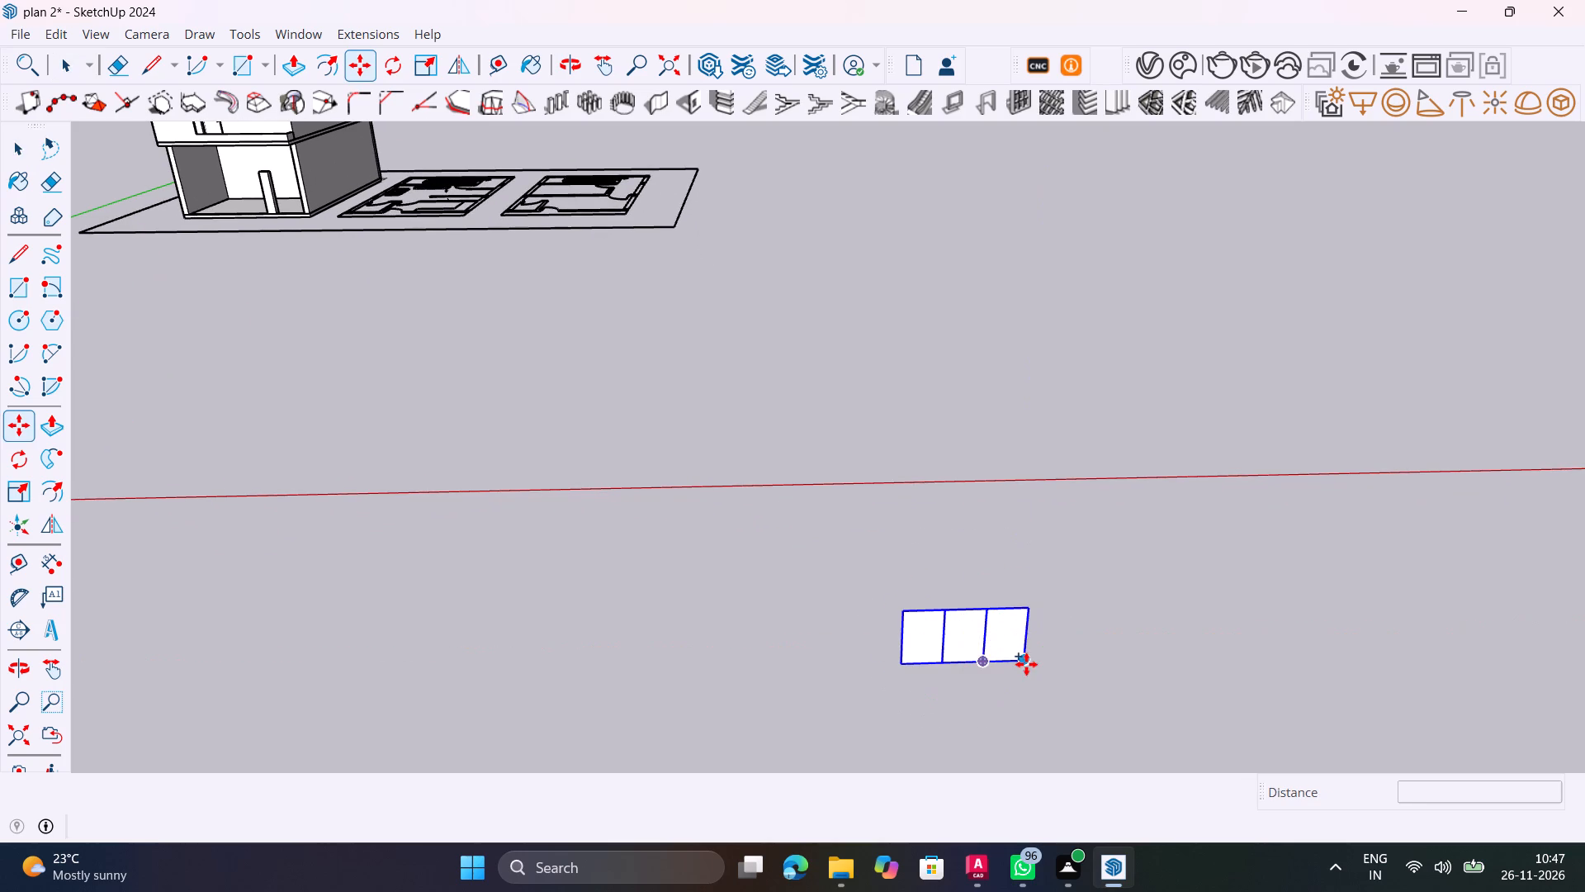
click(1026, 664)
click(1029, 610)
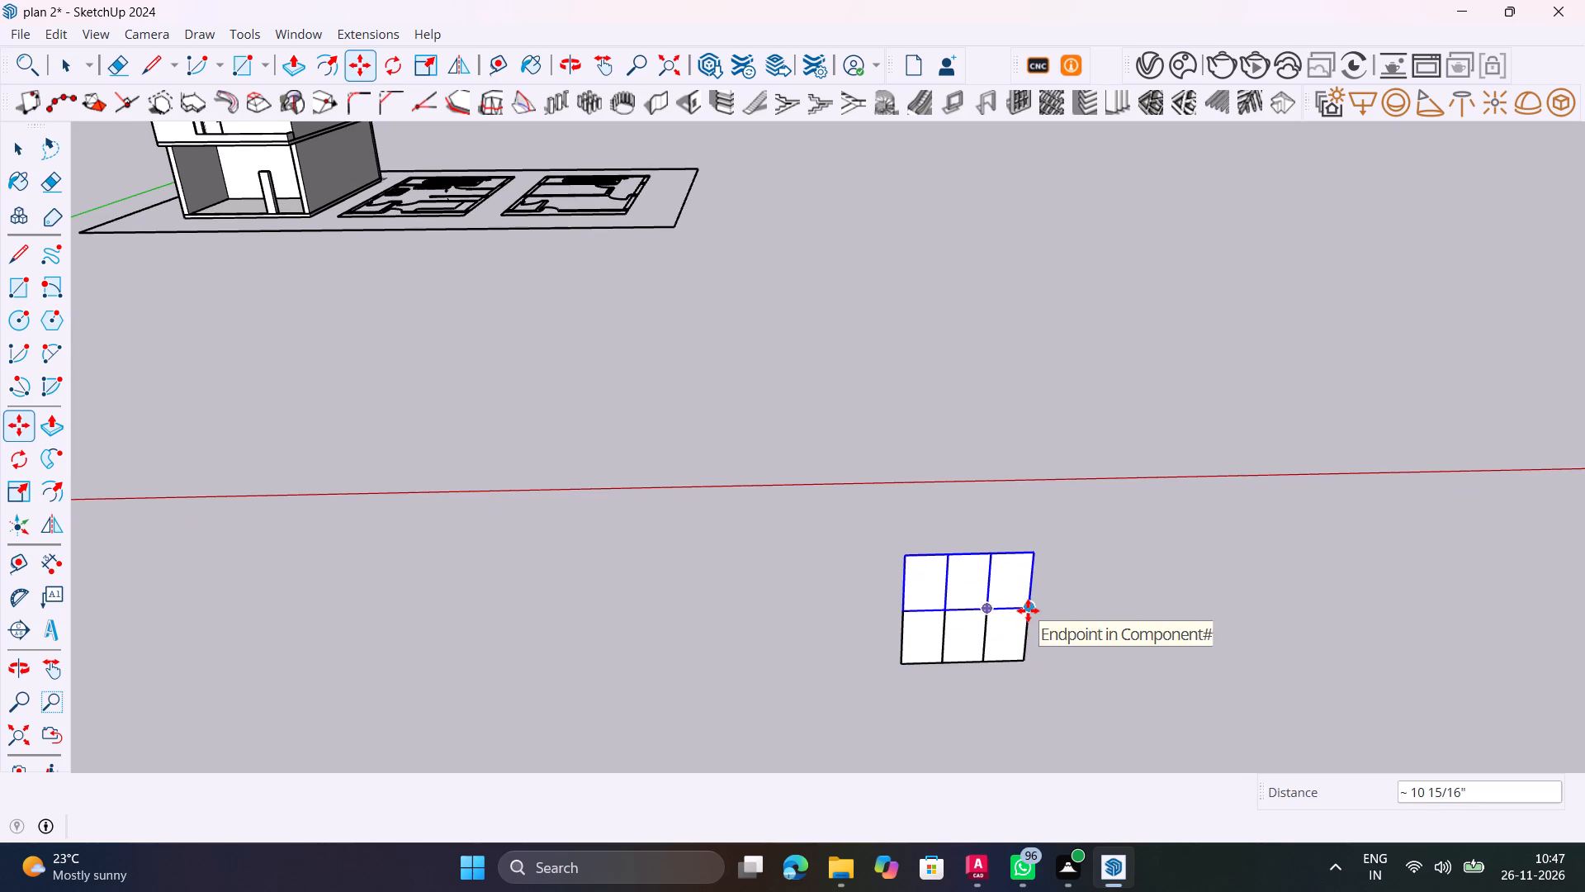
text(10)
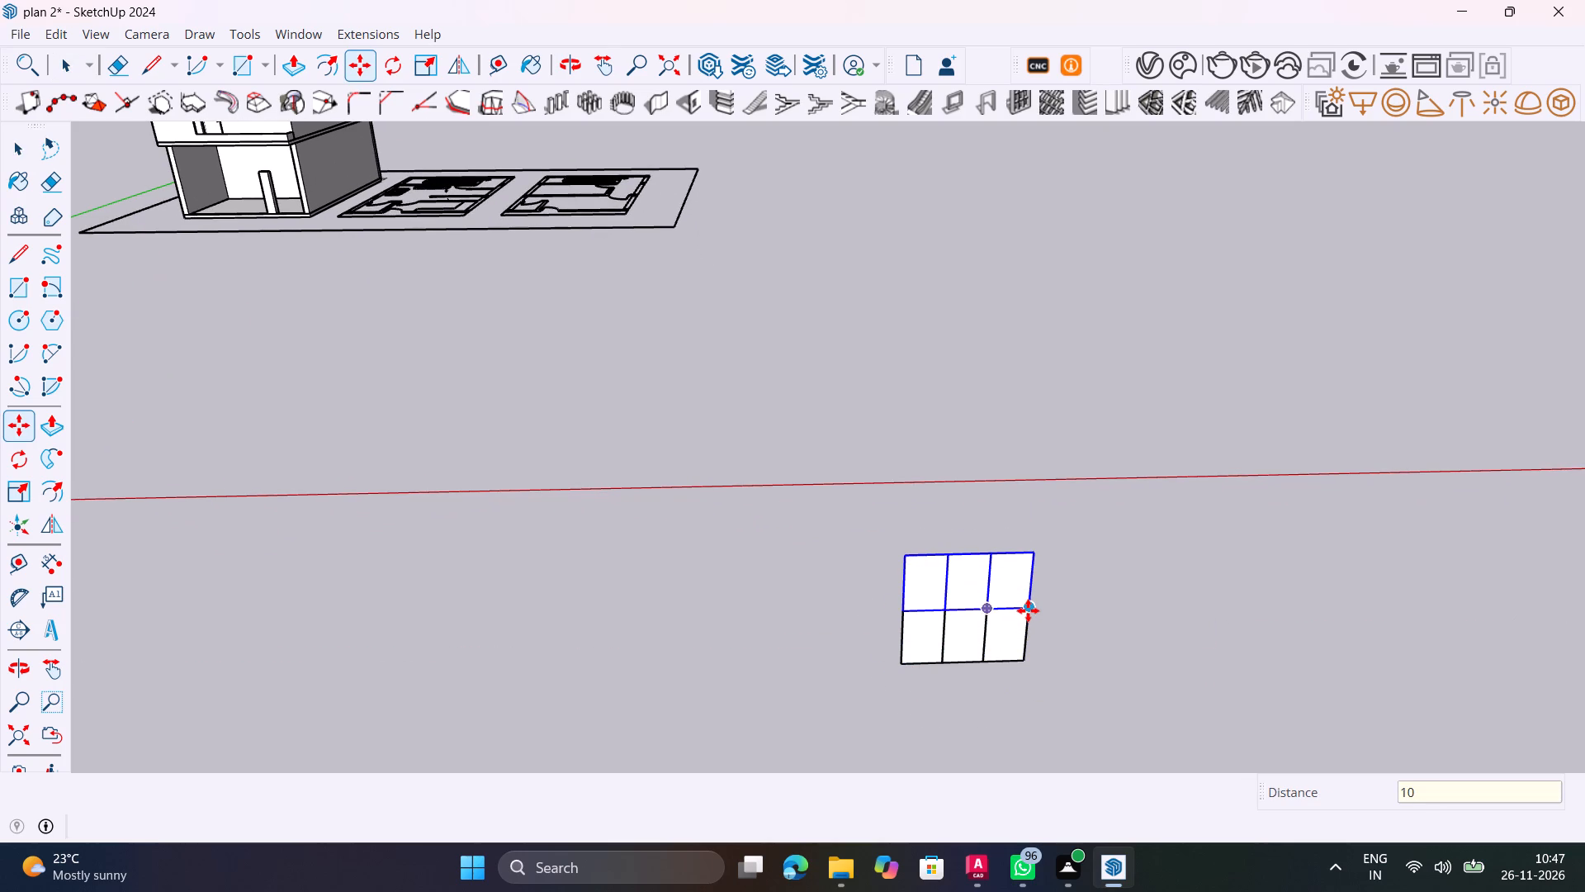
key(BackSpace)
key(BackSpace)
text(9*)
key(Return)
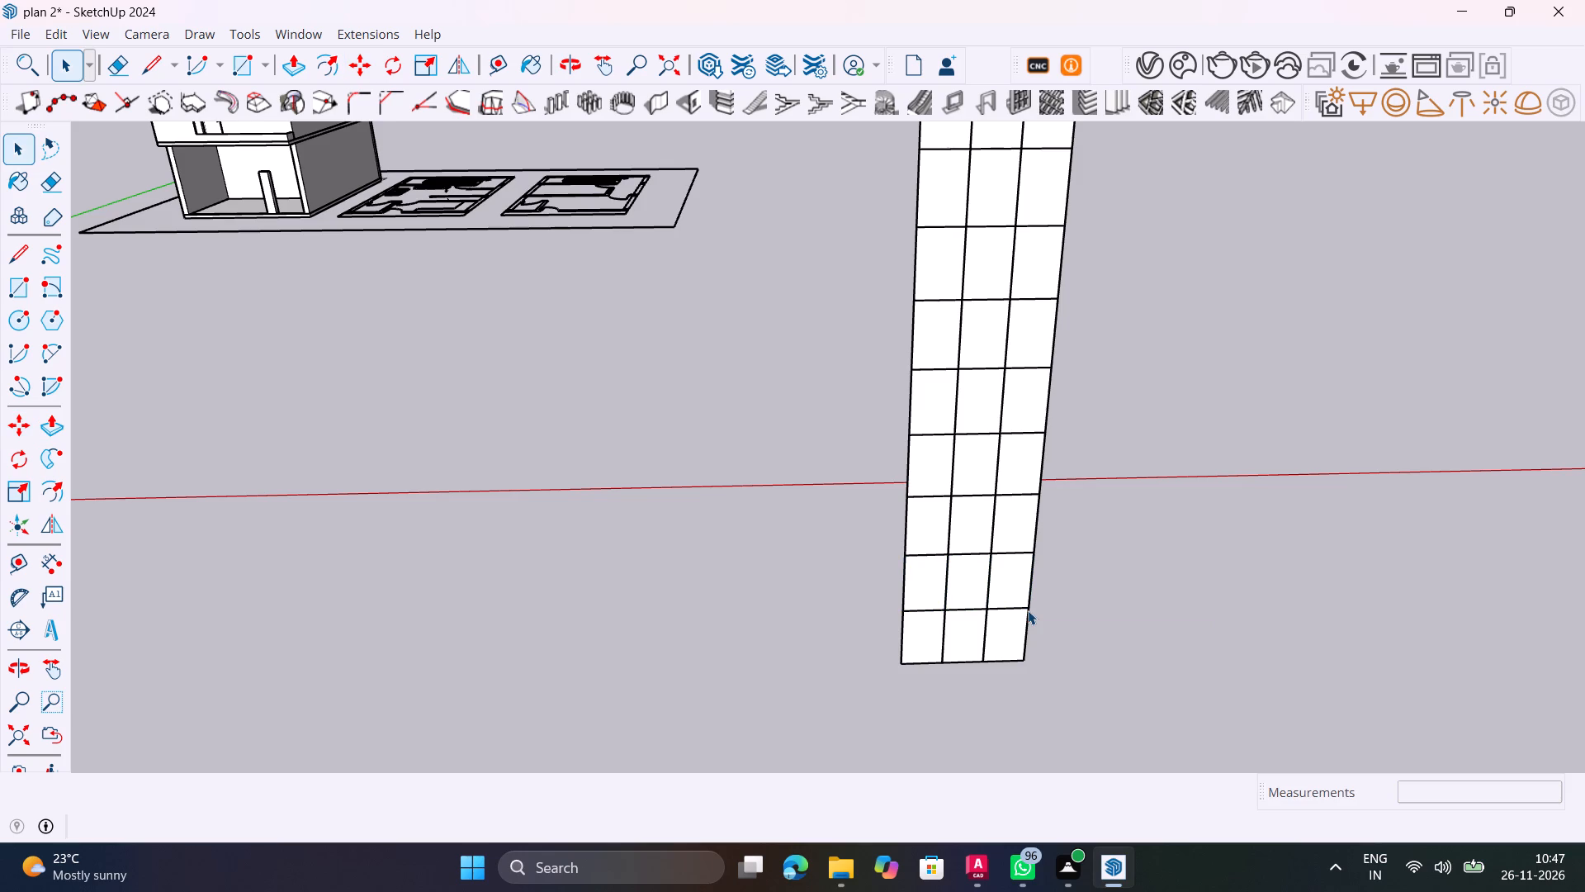
Inside the bottom-right cell component, place a vertical guide 3 5/8" from its side edge and a horizontal guide 5 1/2" above its base.
scroll(1028, 610, down, 9)
scroll(1027, 621, up, 11)
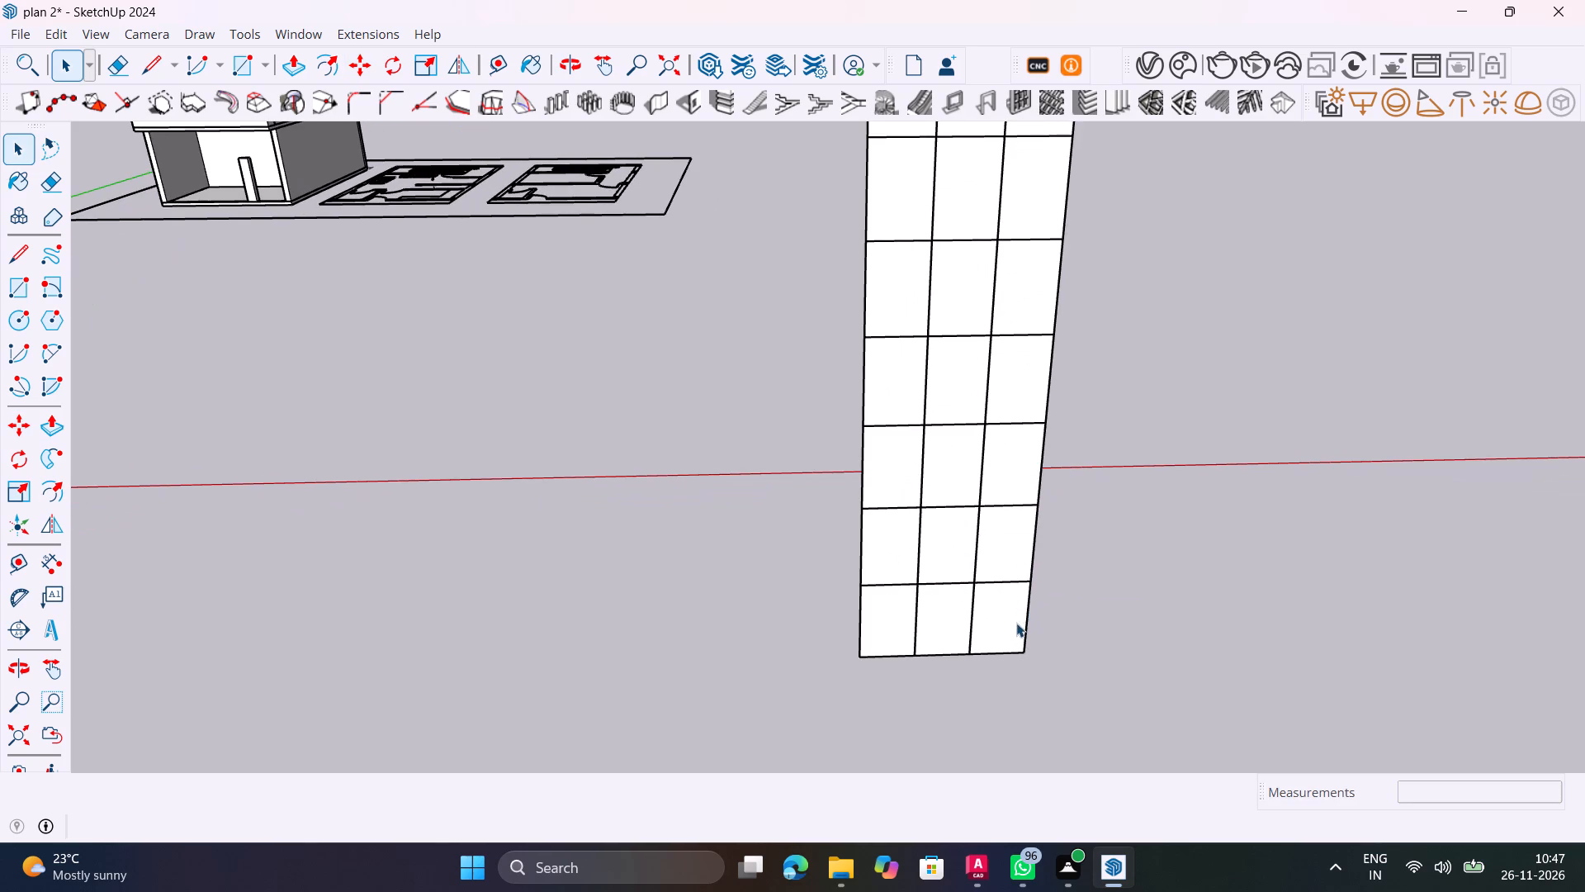
double_click(1016, 623)
scroll(1007, 621, up, 6)
double_click(1000, 621)
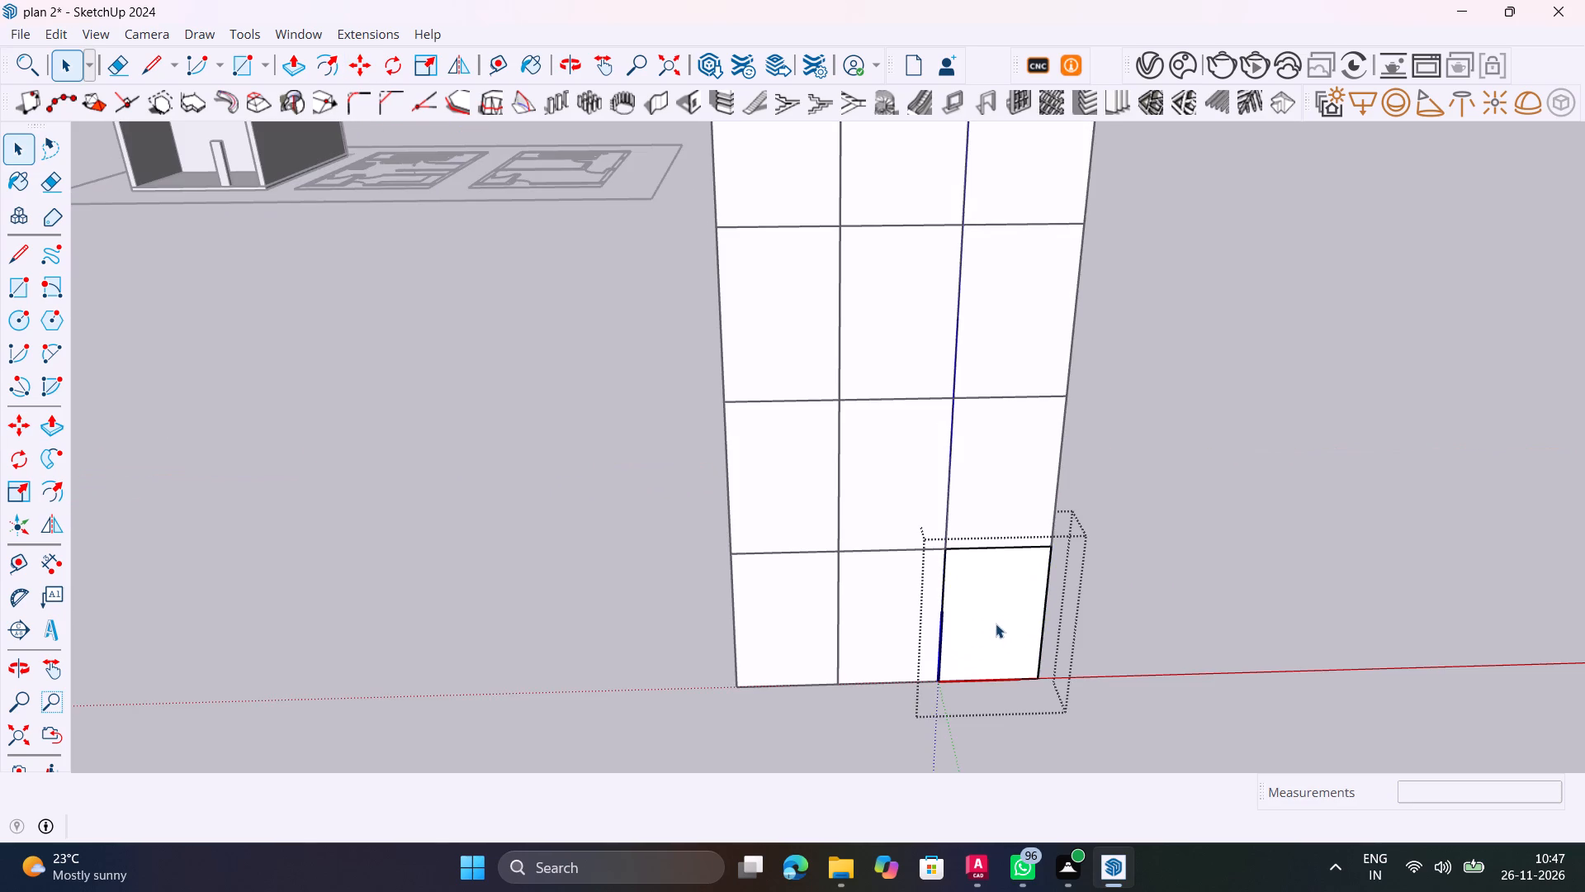
click(996, 624)
click(994, 624)
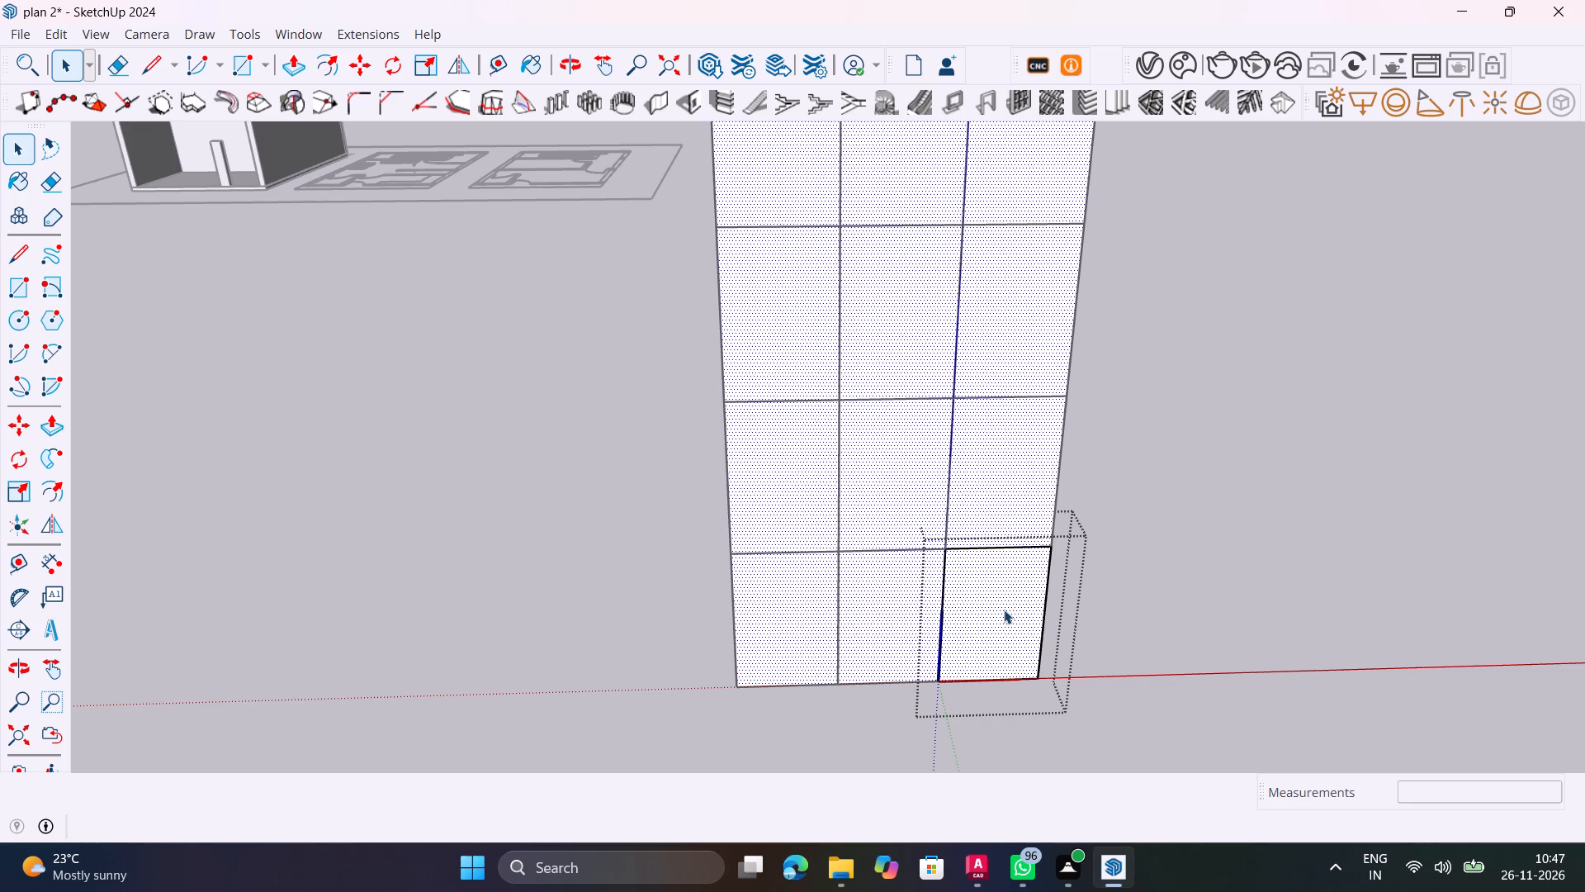
double_click(1004, 610)
click(1128, 561)
triple_click(978, 583)
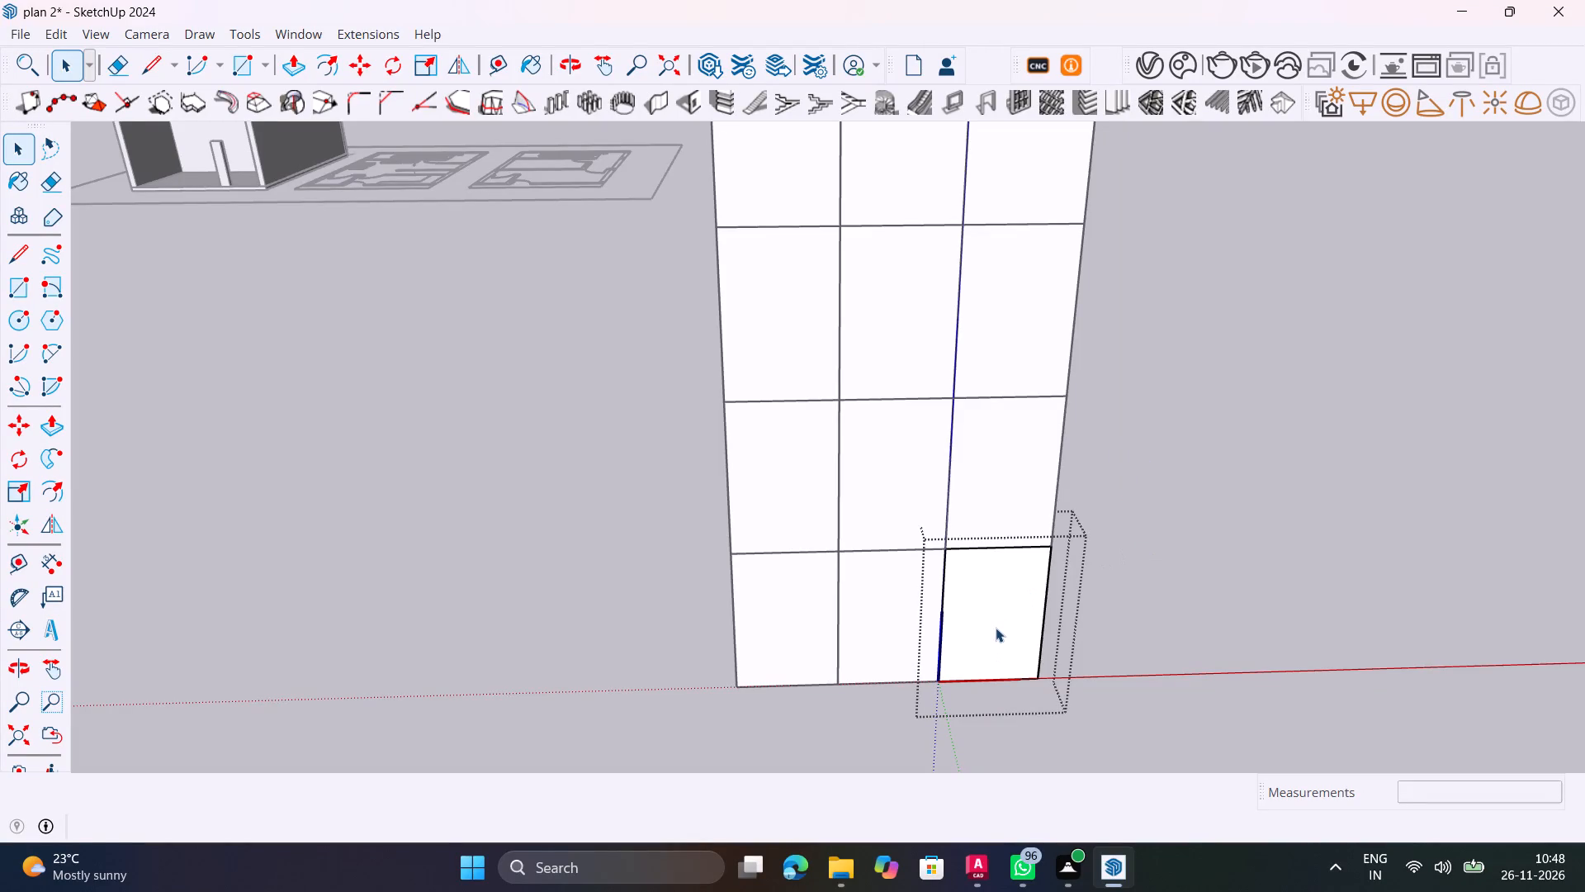
scroll(996, 614, up, 5)
shift+middle_drag(901, 576, 896, 572)
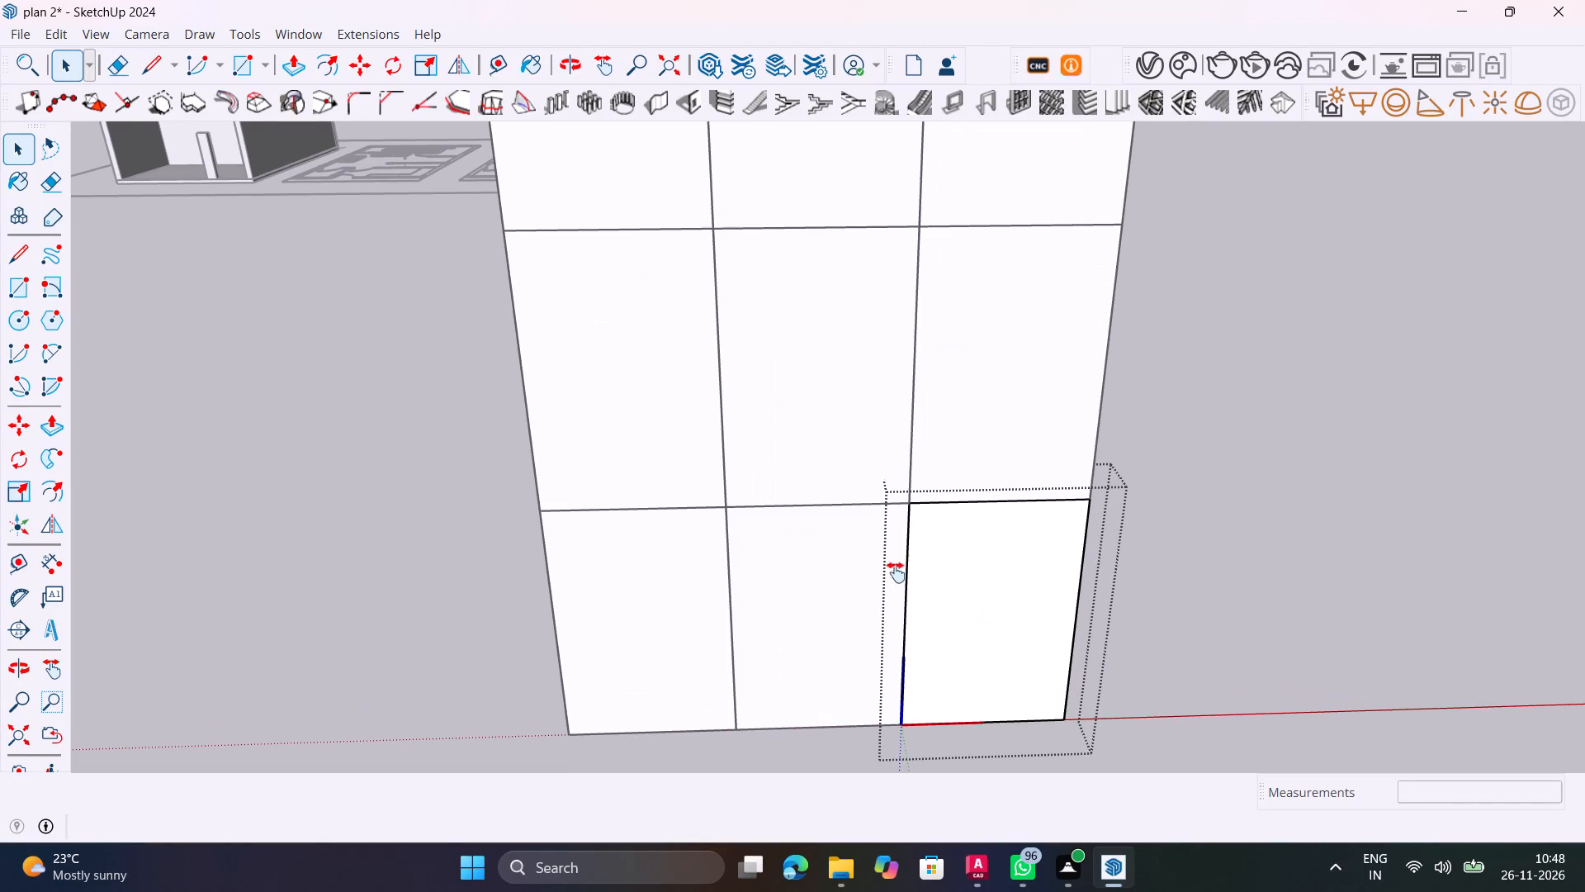
shift+middle_drag(896, 572, 725, 472)
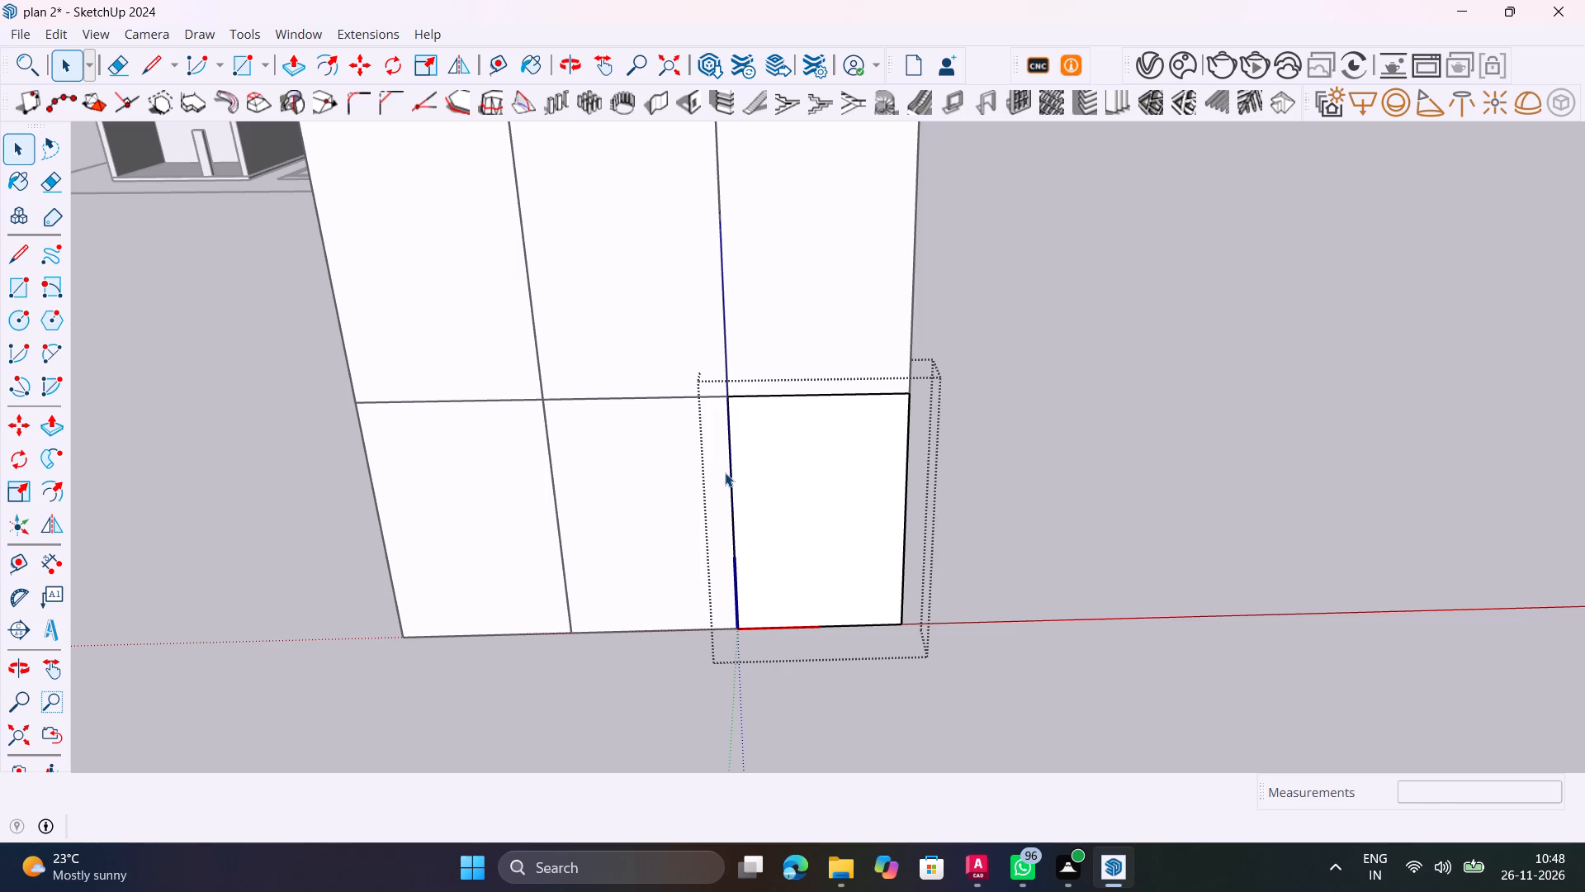
key(t)
click(904, 441)
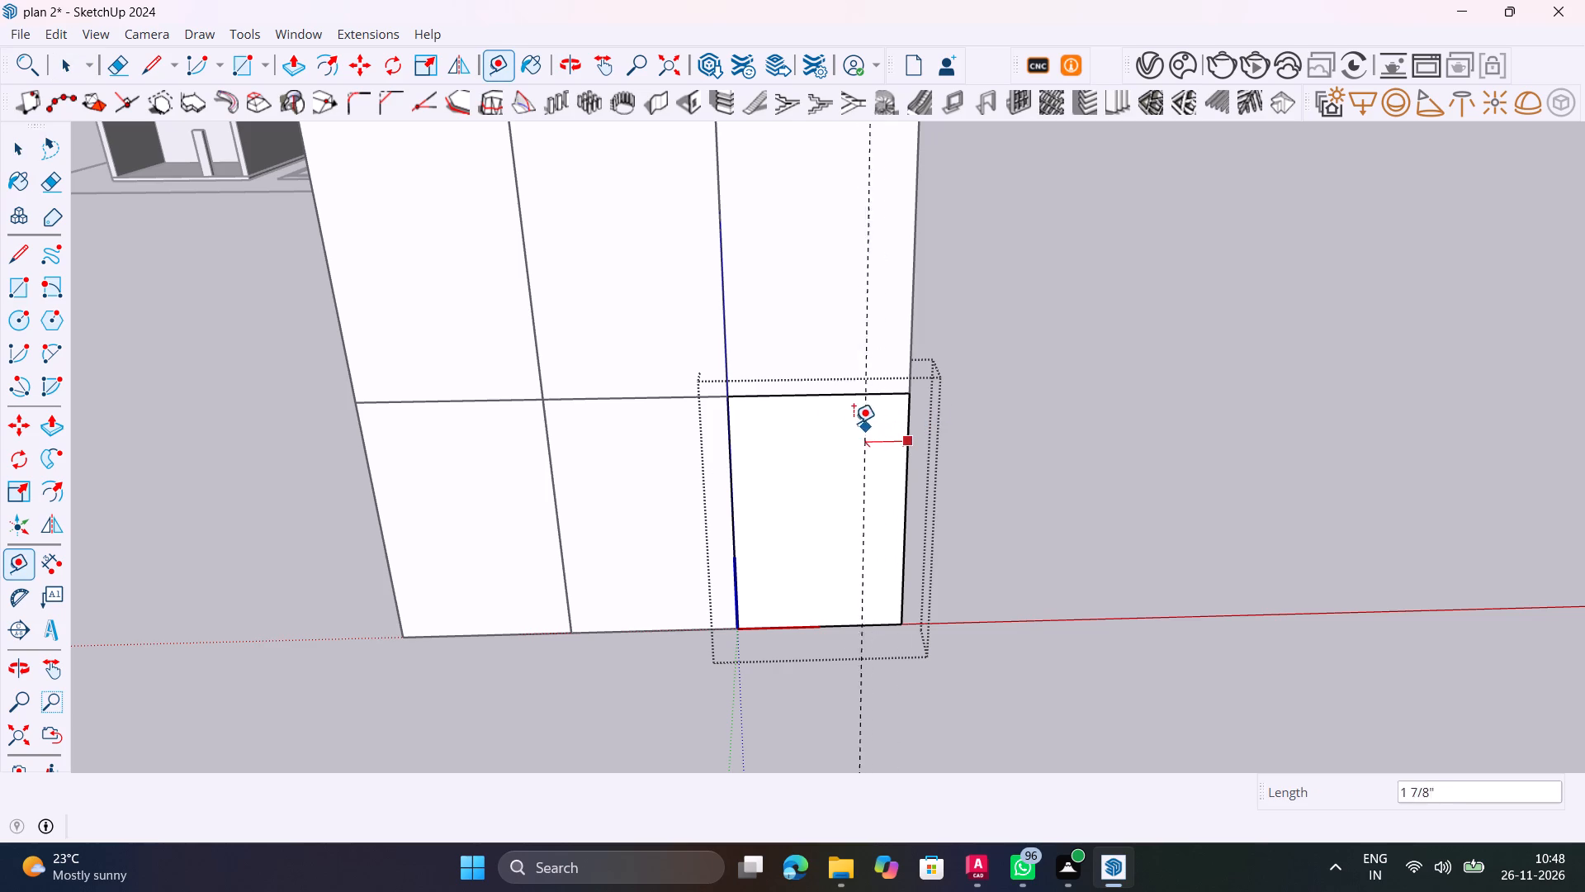
click(821, 396)
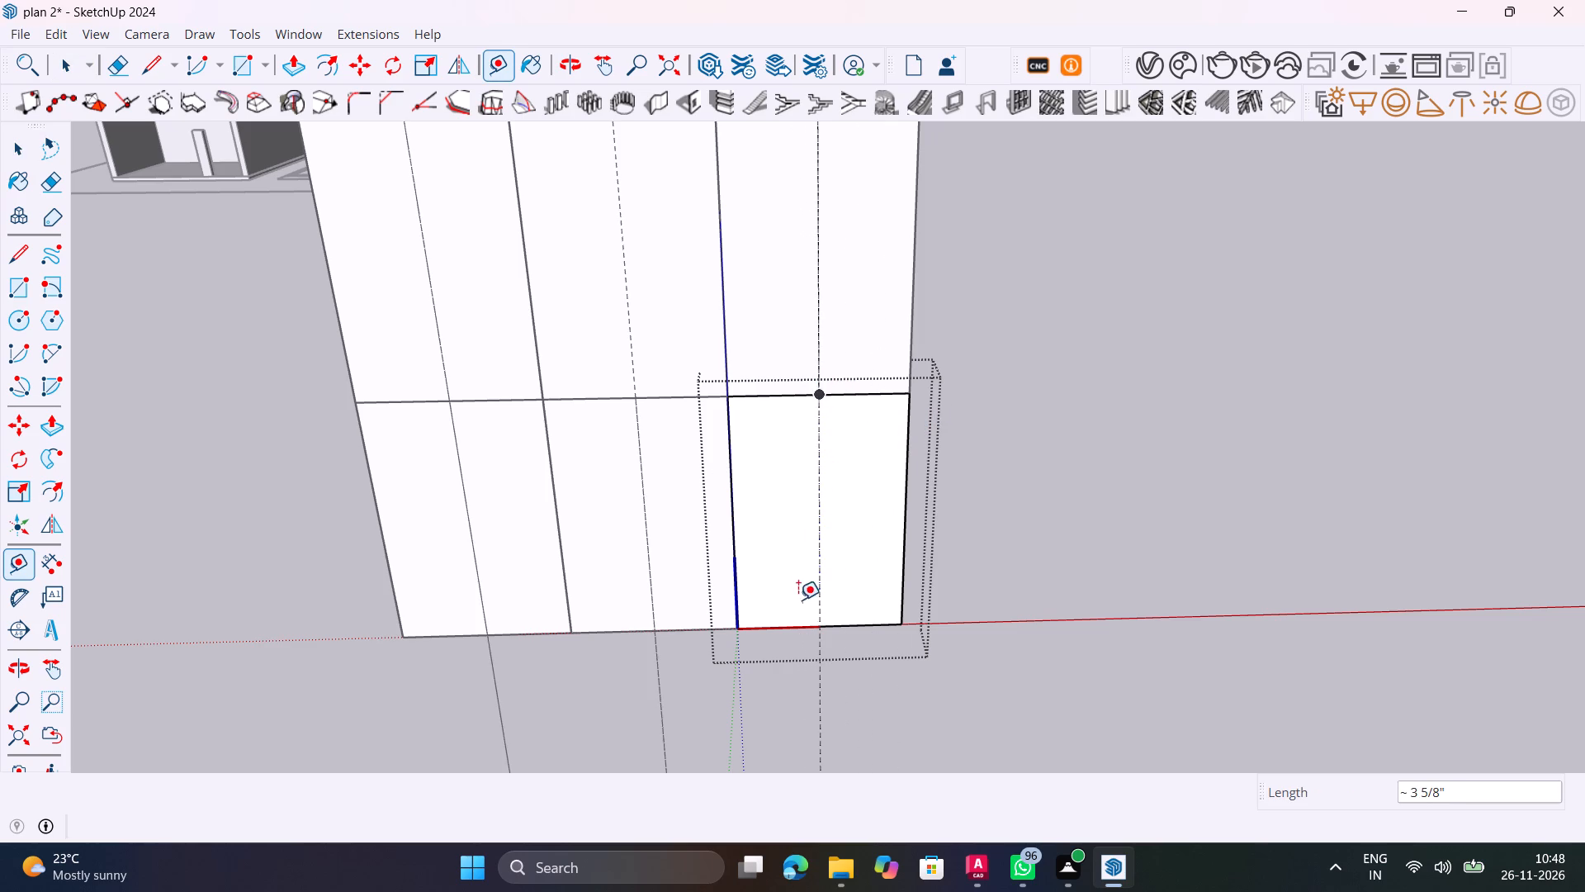
click(886, 620)
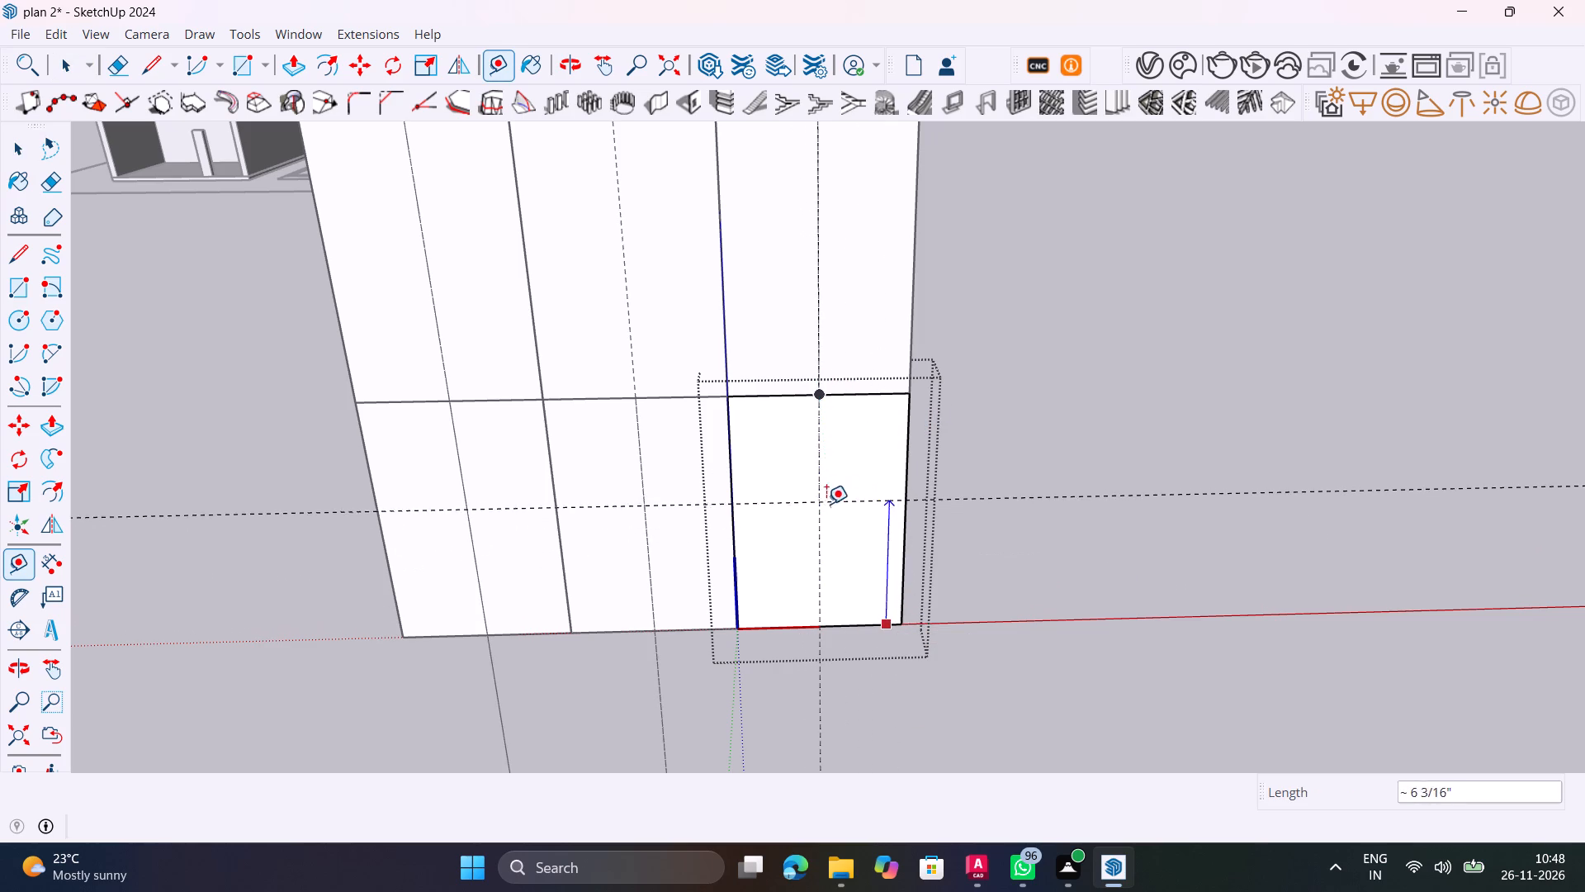
click(903, 515)
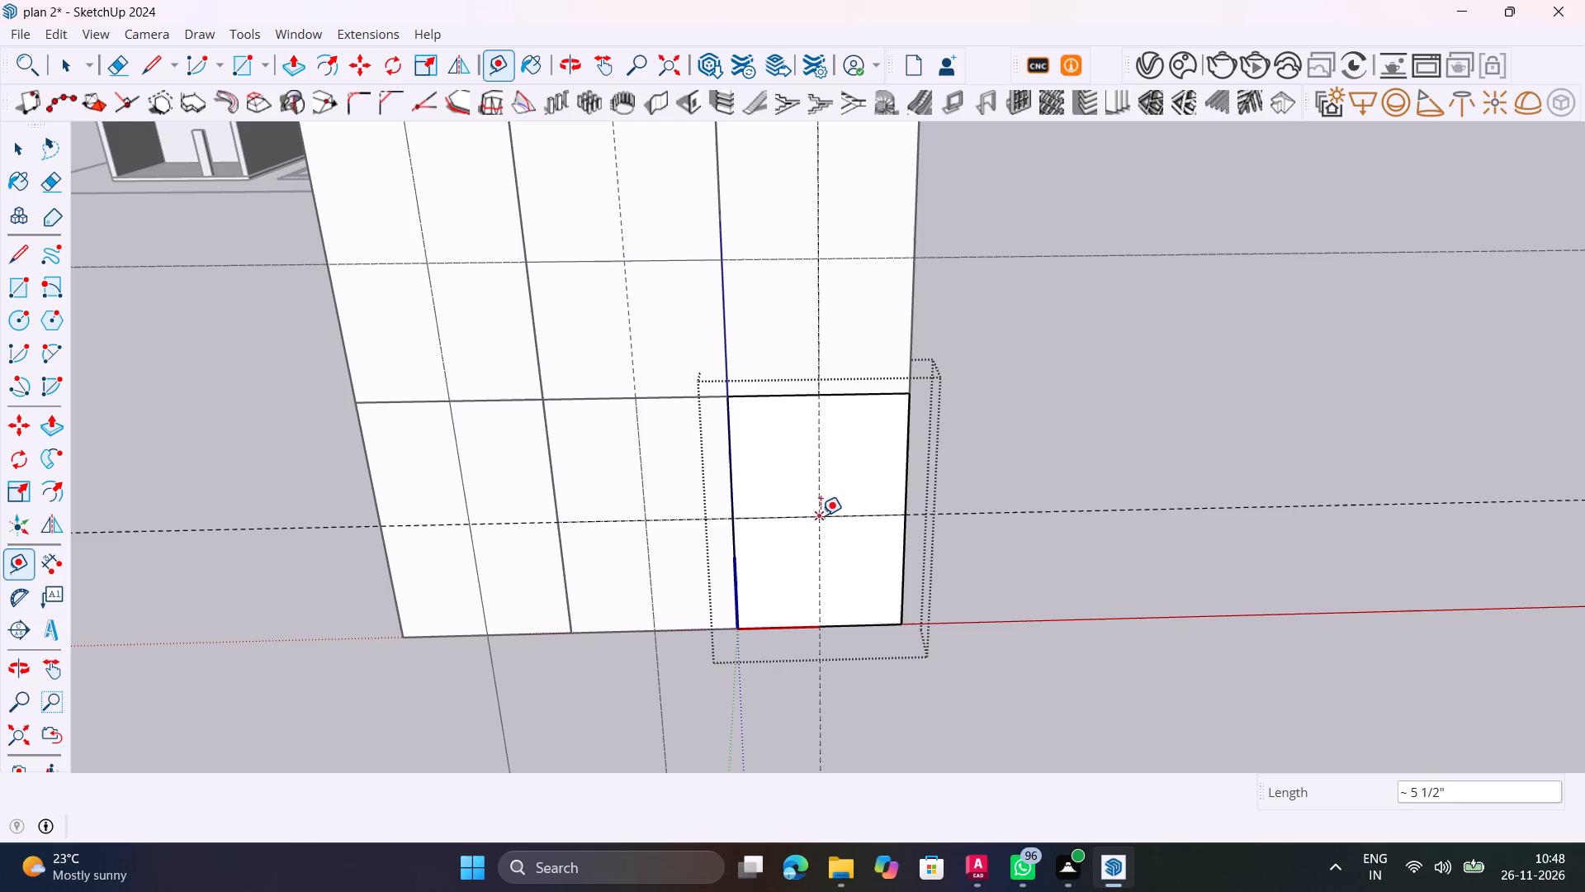
key(space)
Draw a 150-sided circle of 1 1/2" radius centred on the cell's guide intersection.
scroll(820, 515, up, 5)
key(c)
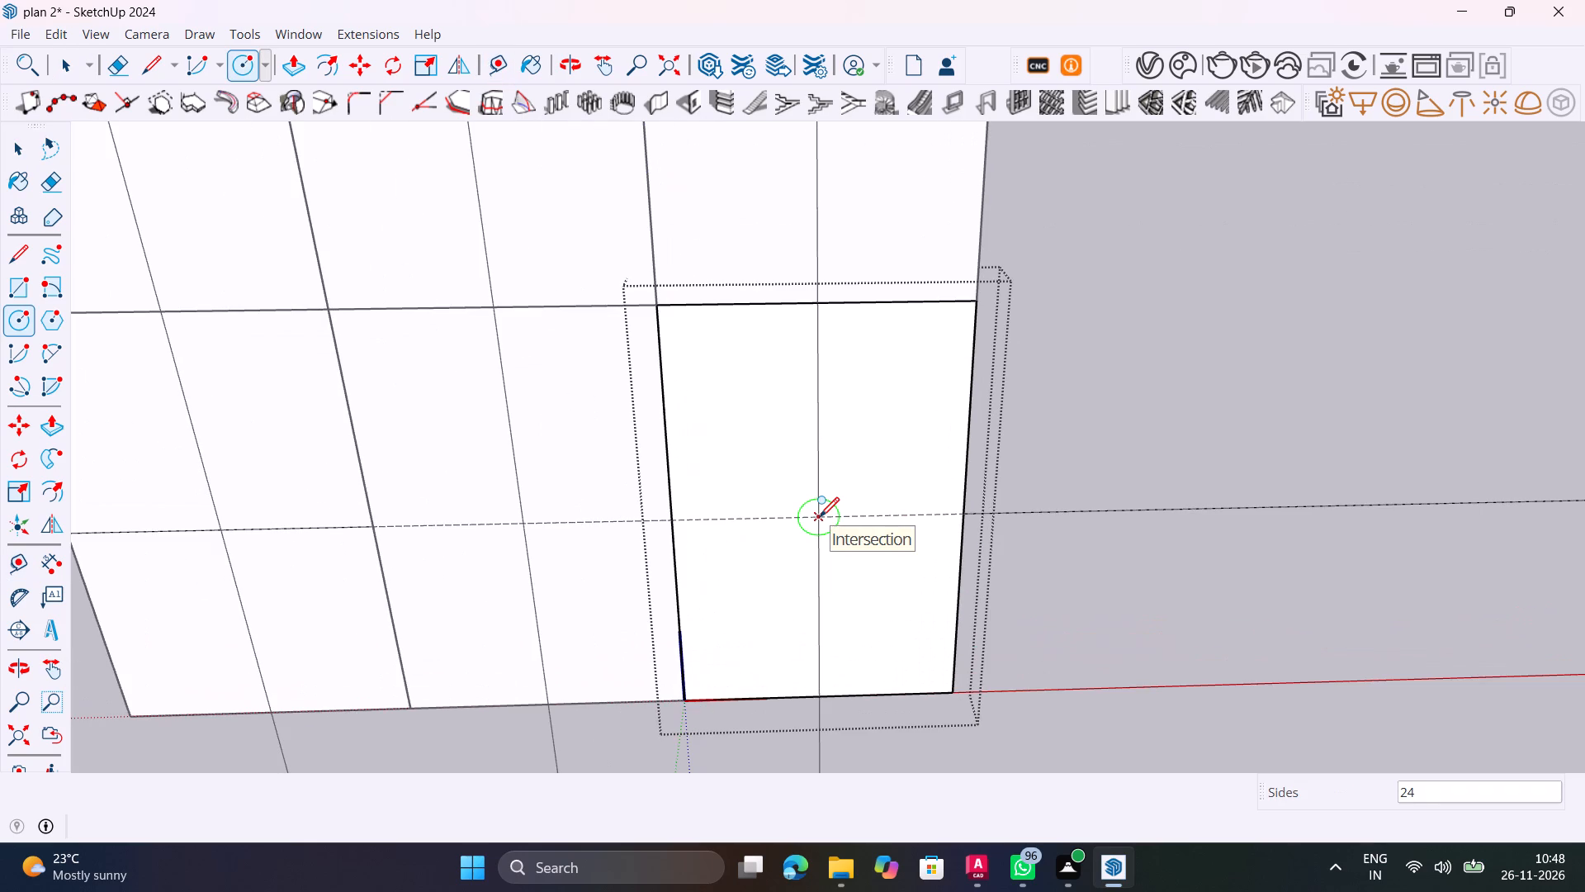
text(150s)
key(Return)
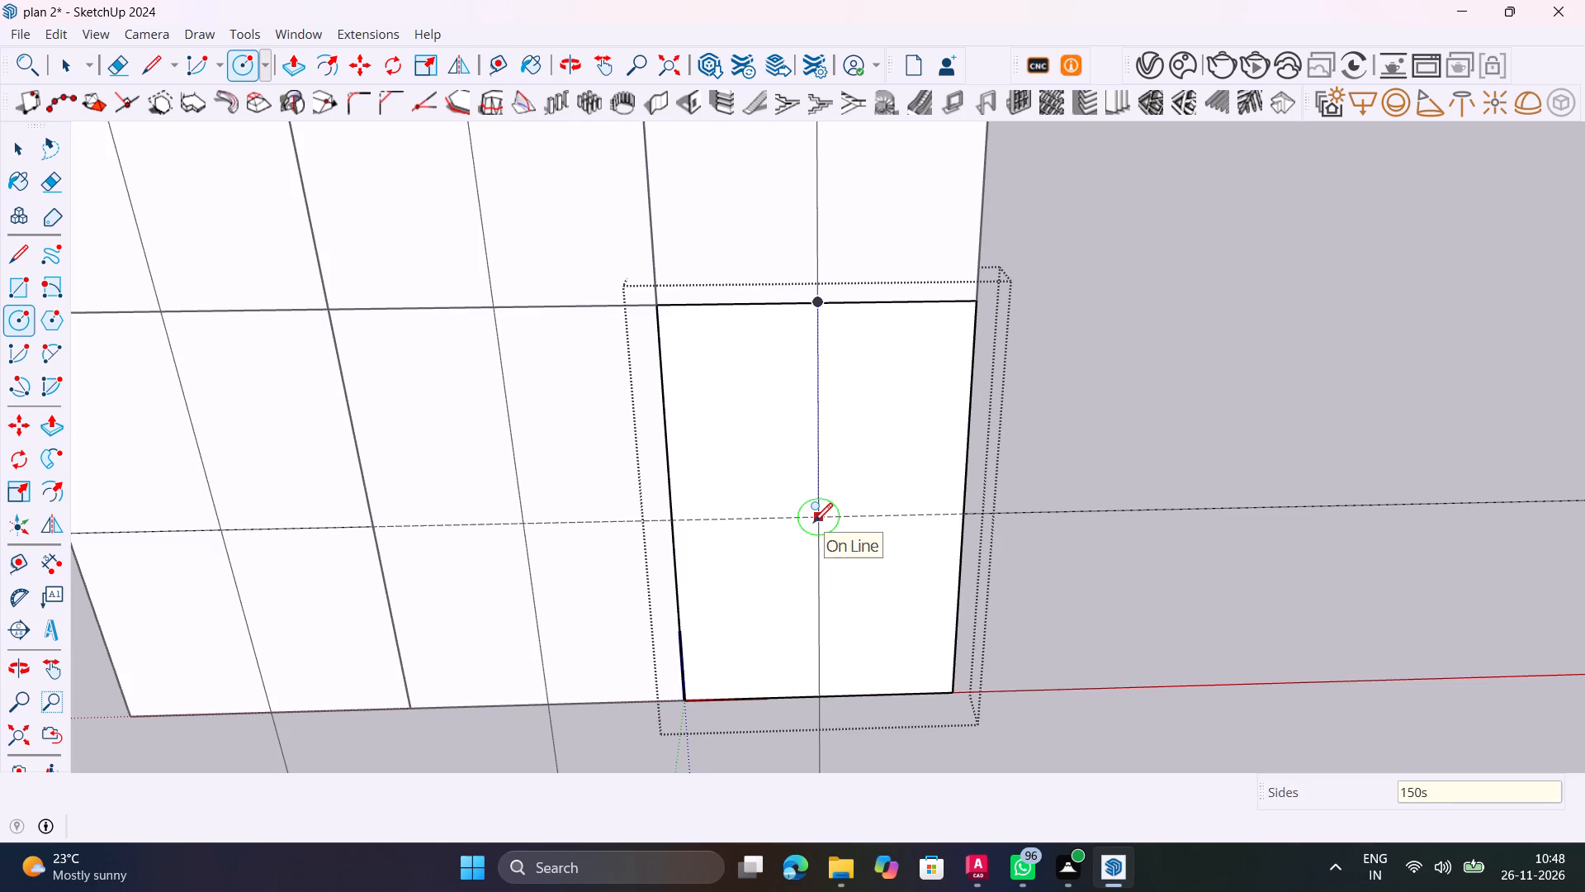
click(815, 520)
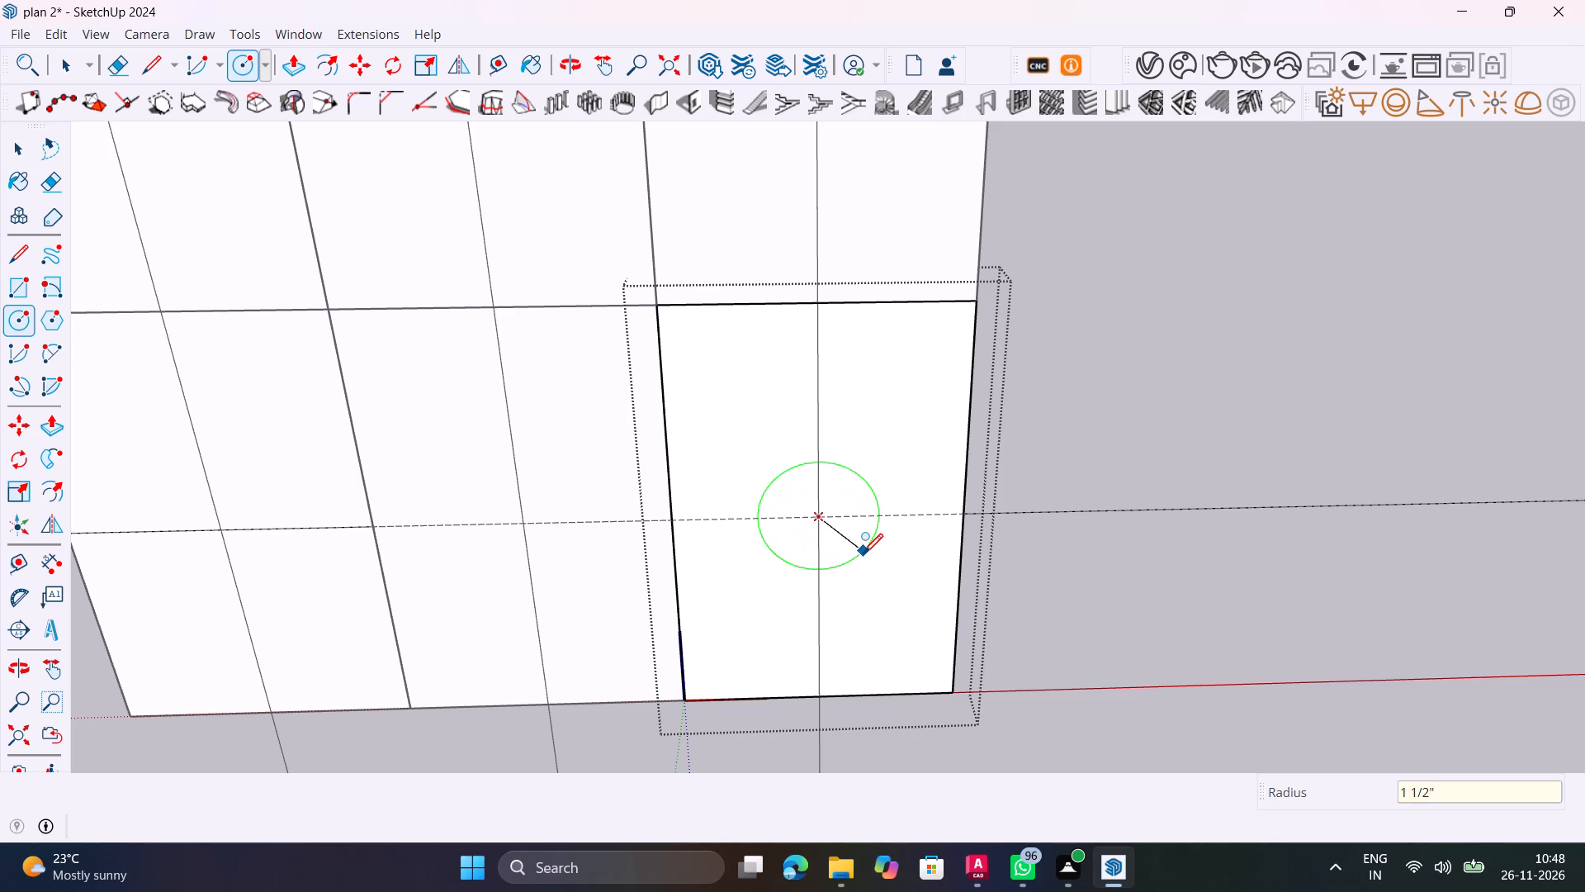
click(863, 552)
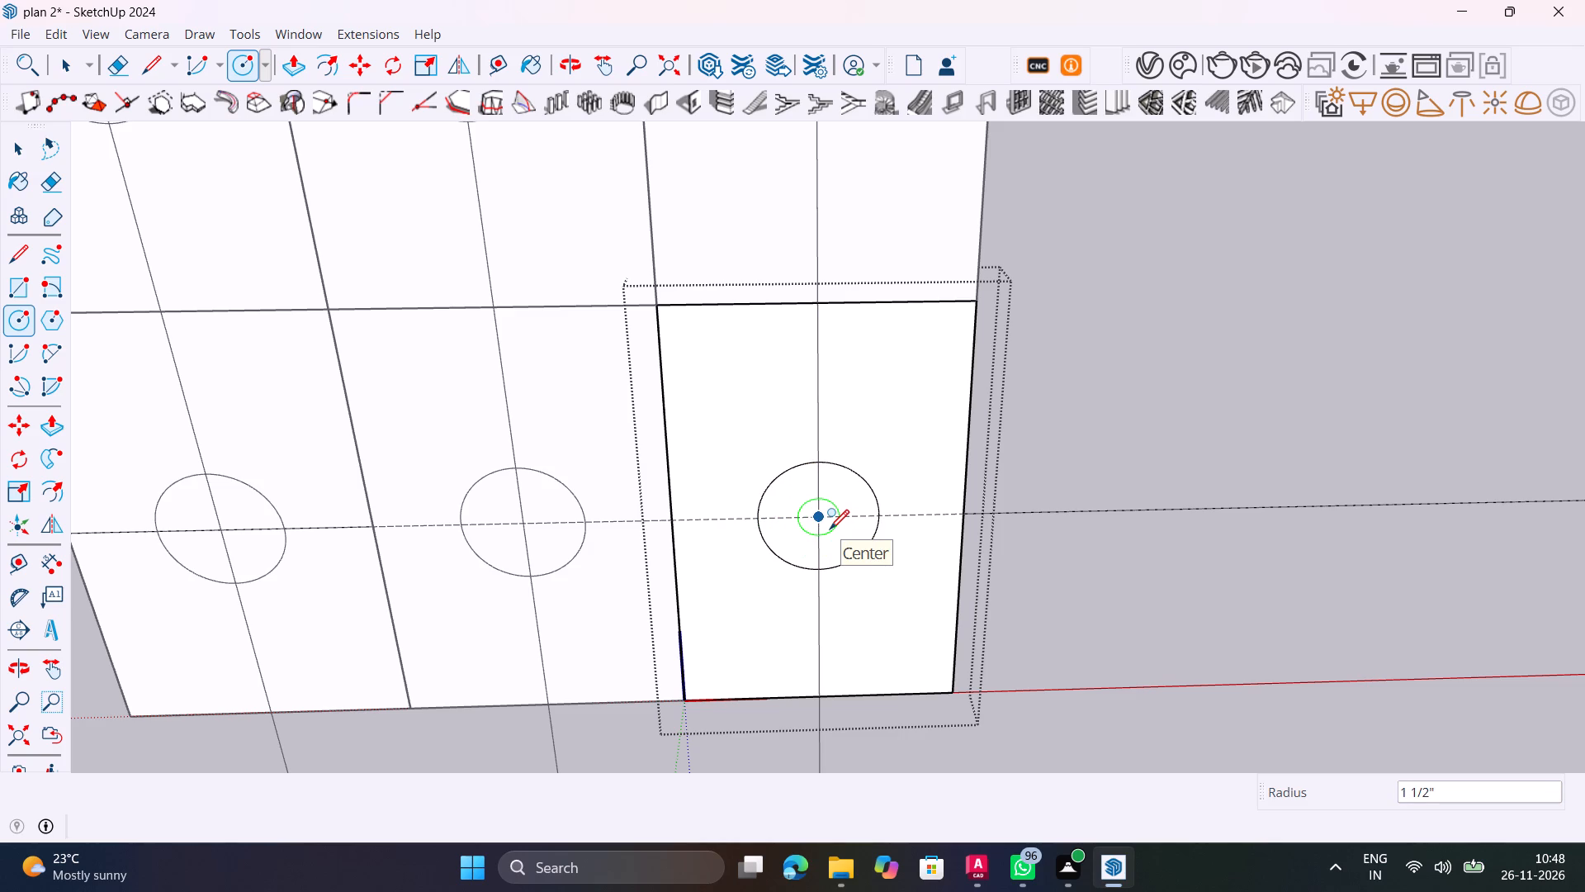
key(space)
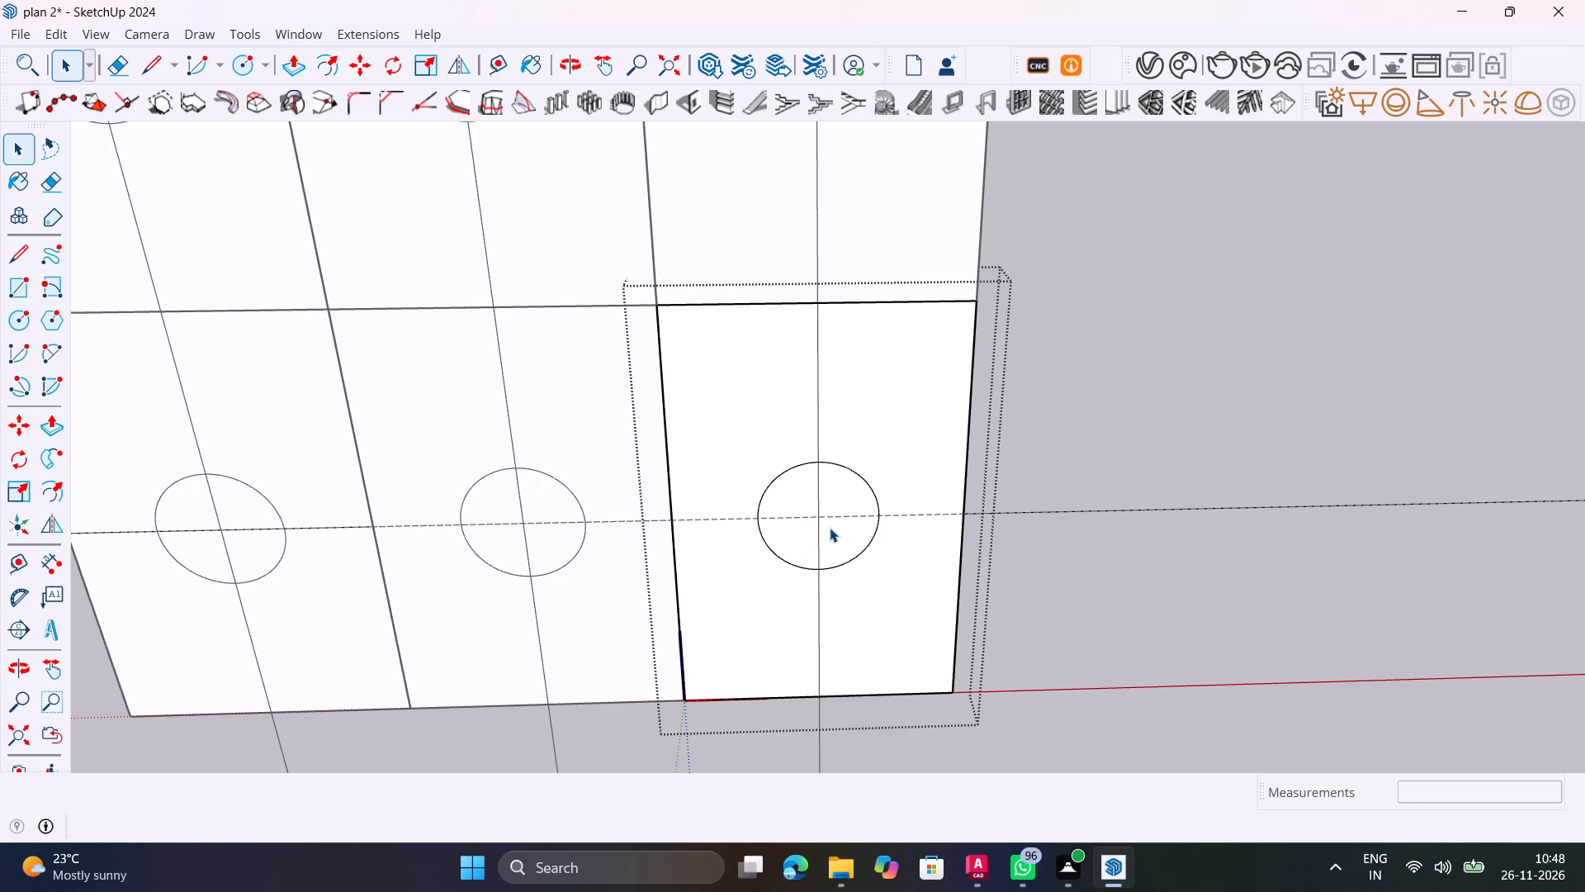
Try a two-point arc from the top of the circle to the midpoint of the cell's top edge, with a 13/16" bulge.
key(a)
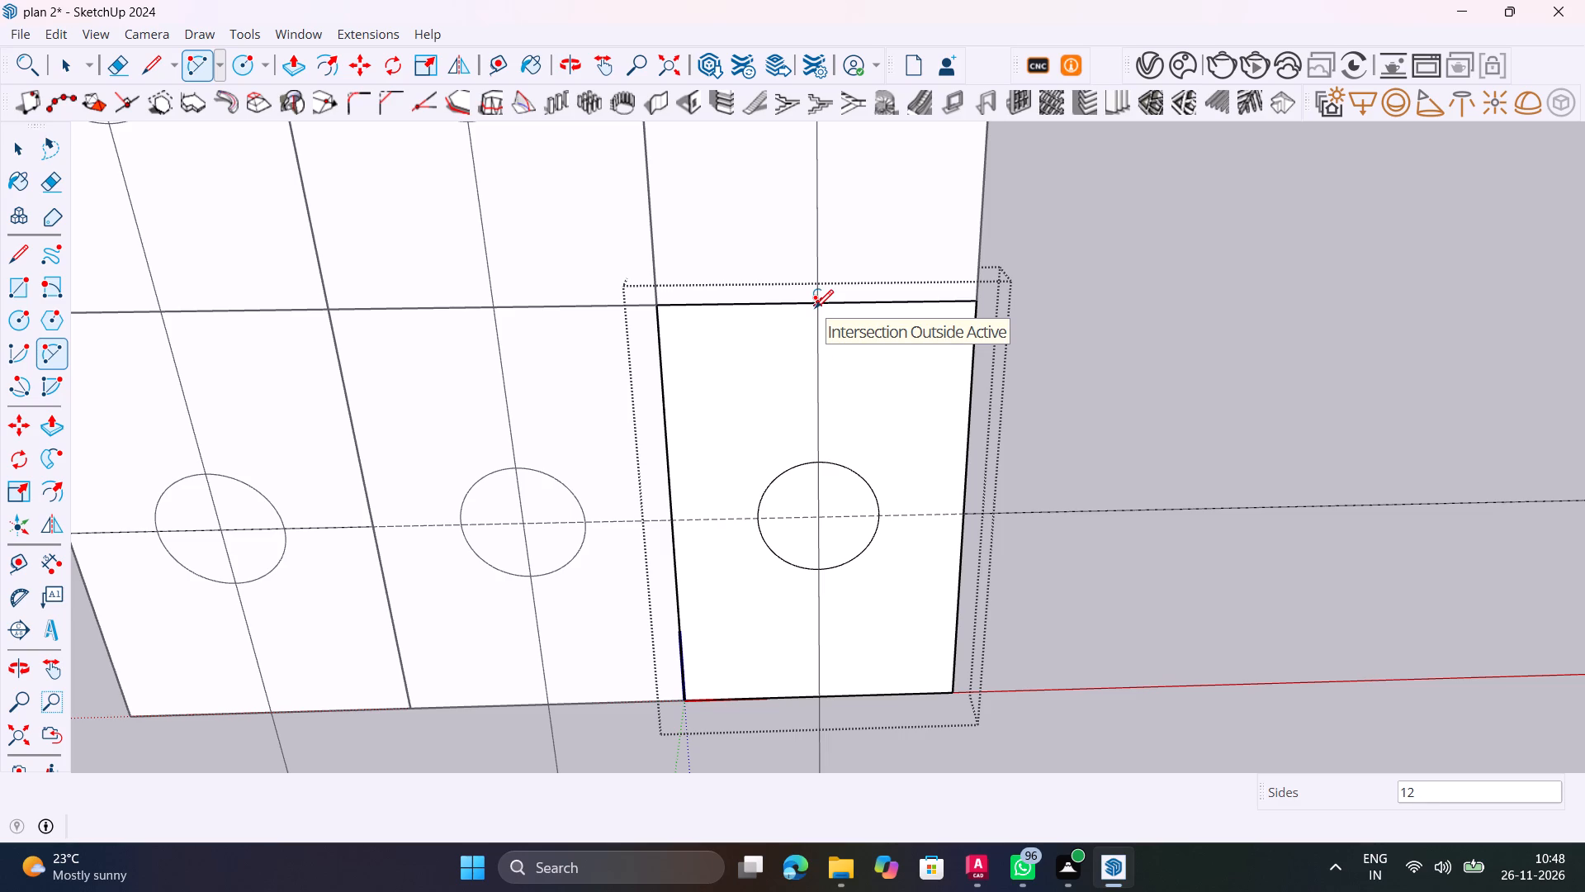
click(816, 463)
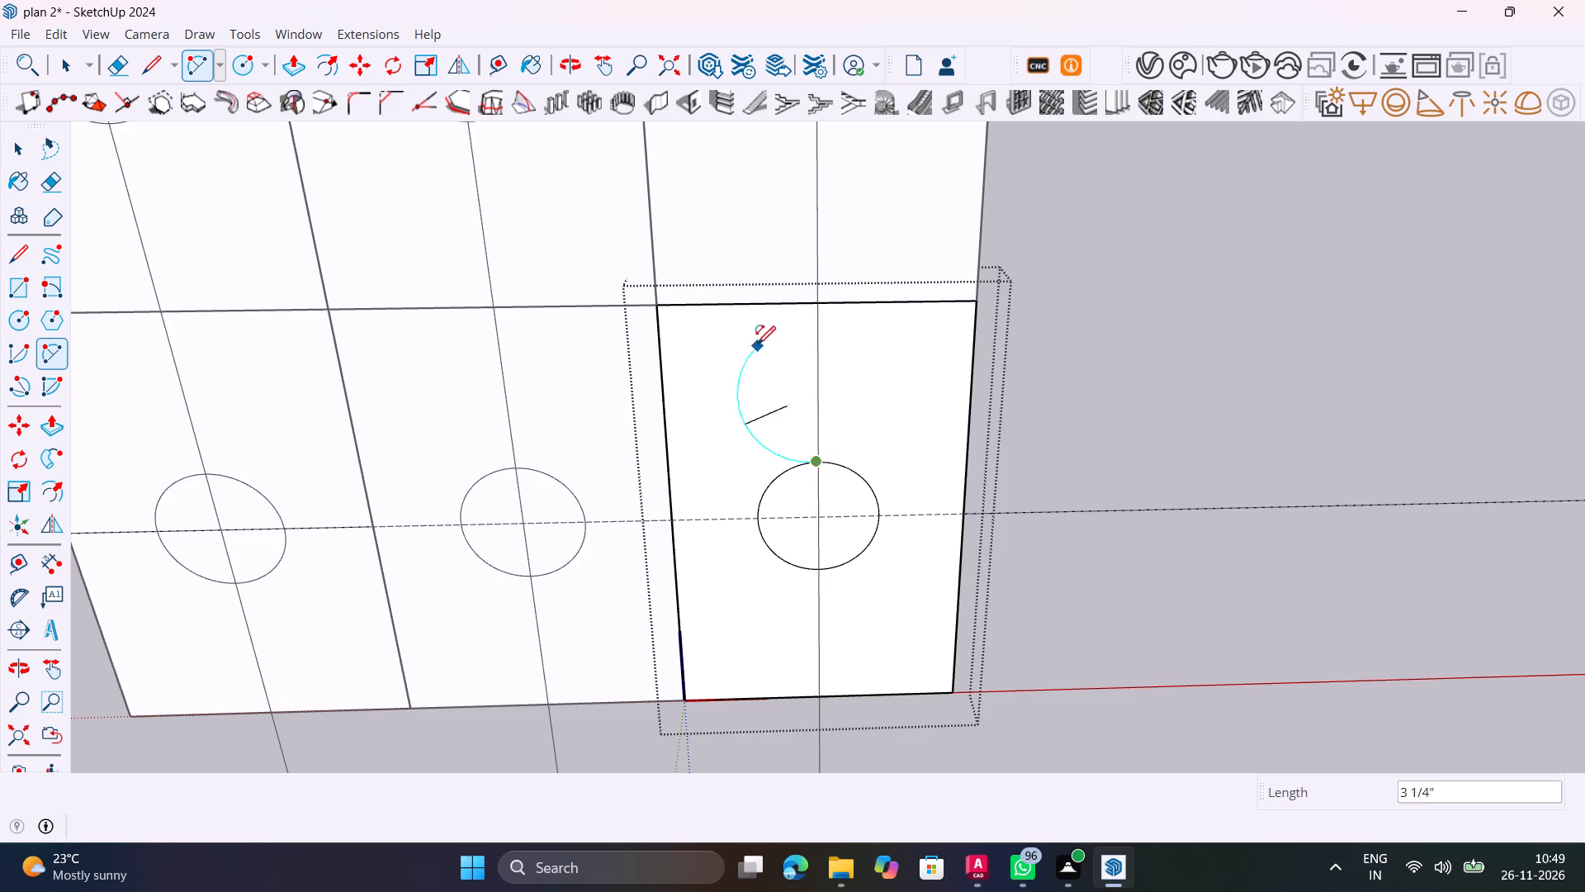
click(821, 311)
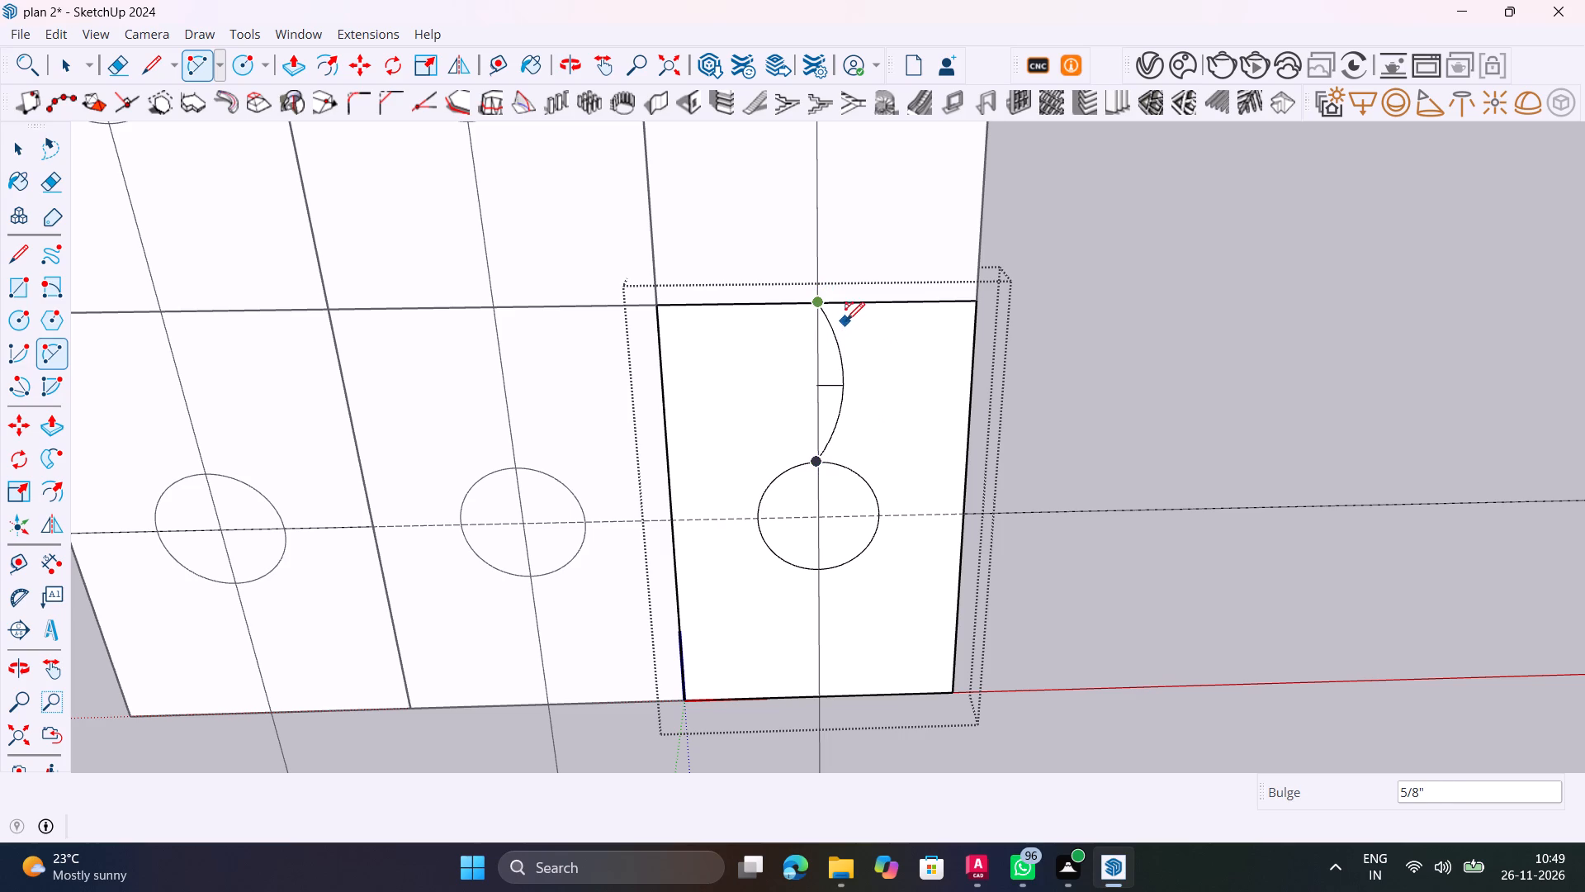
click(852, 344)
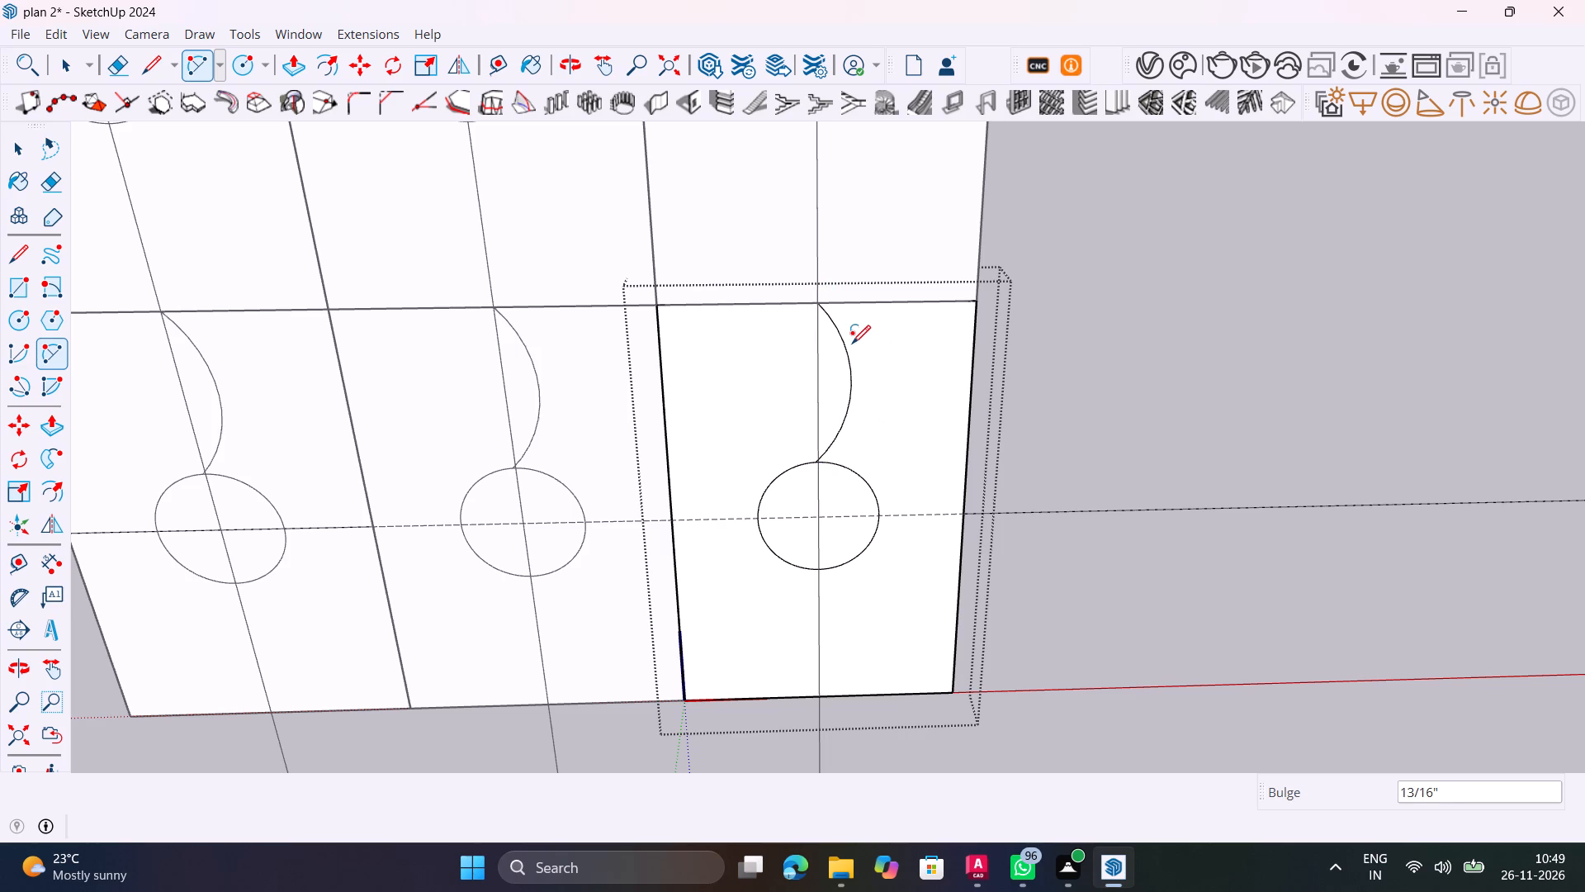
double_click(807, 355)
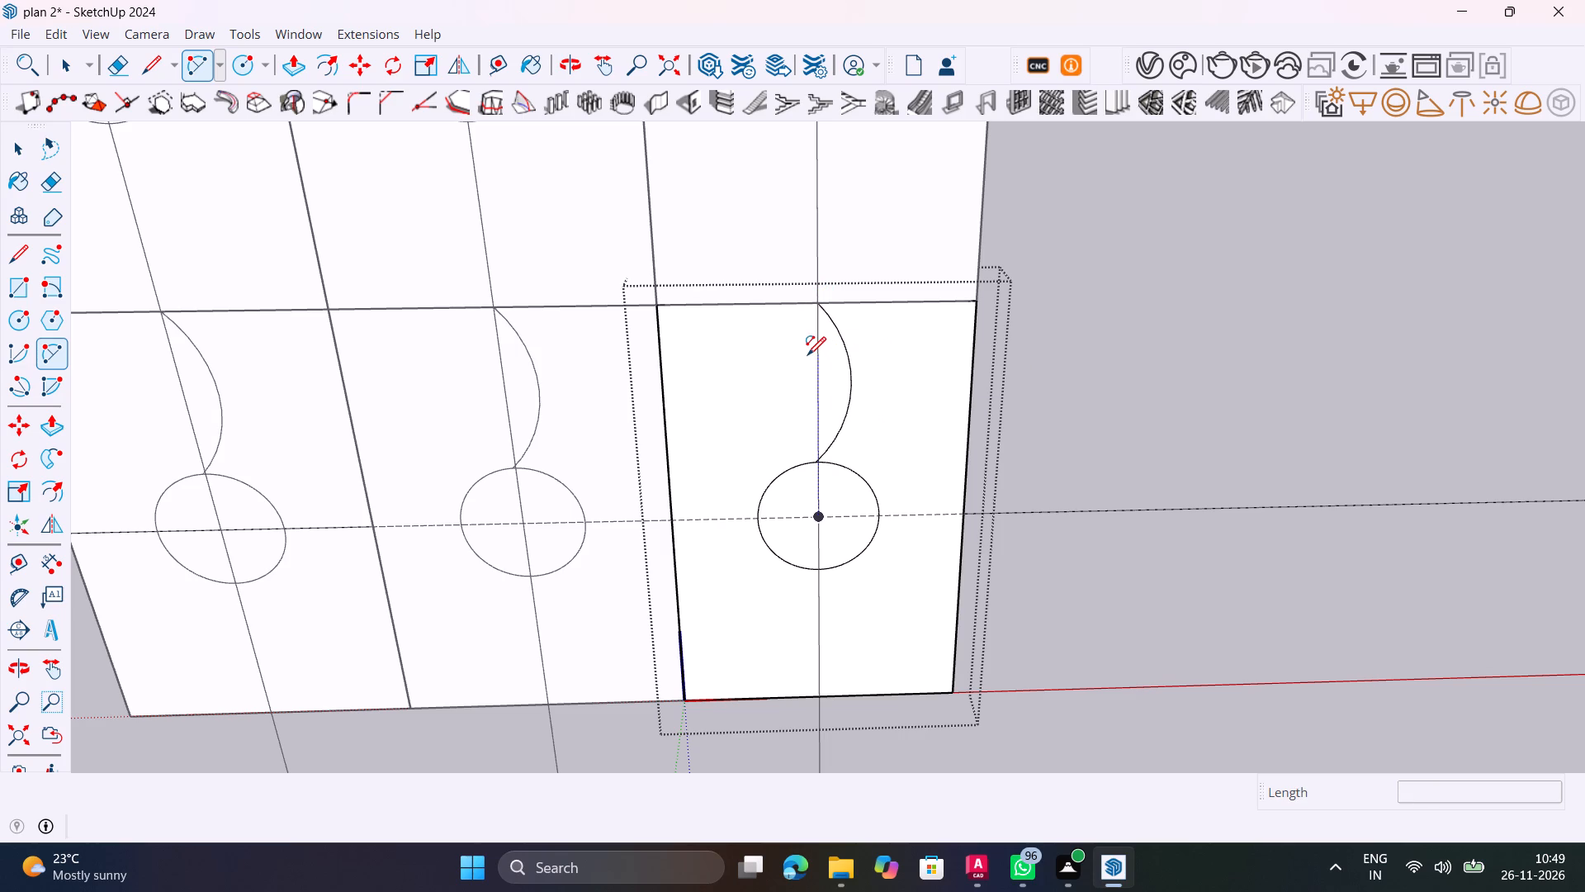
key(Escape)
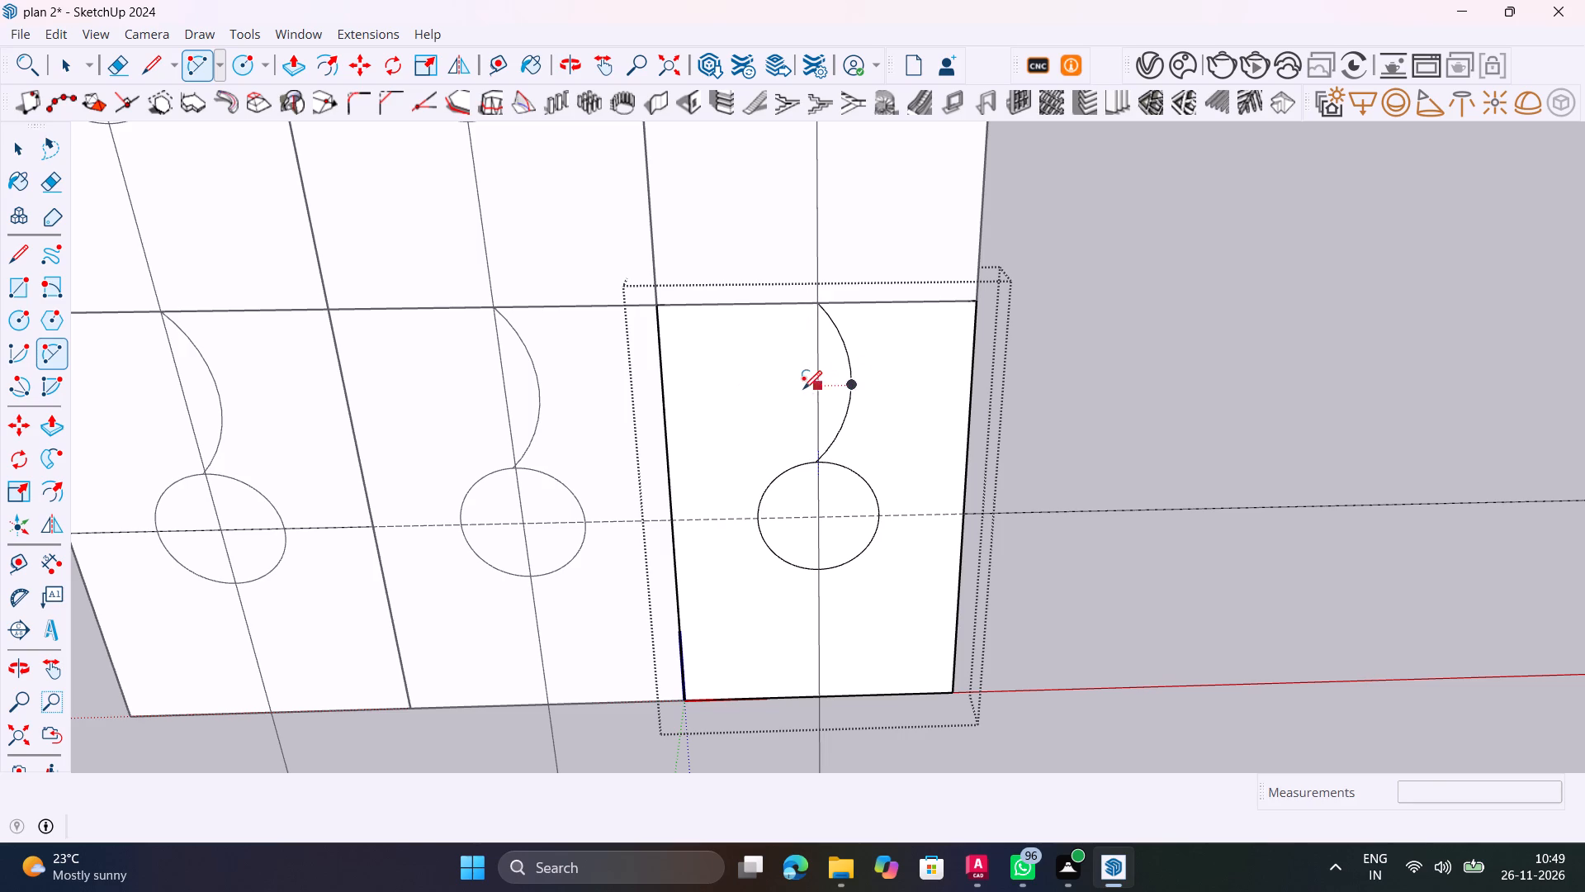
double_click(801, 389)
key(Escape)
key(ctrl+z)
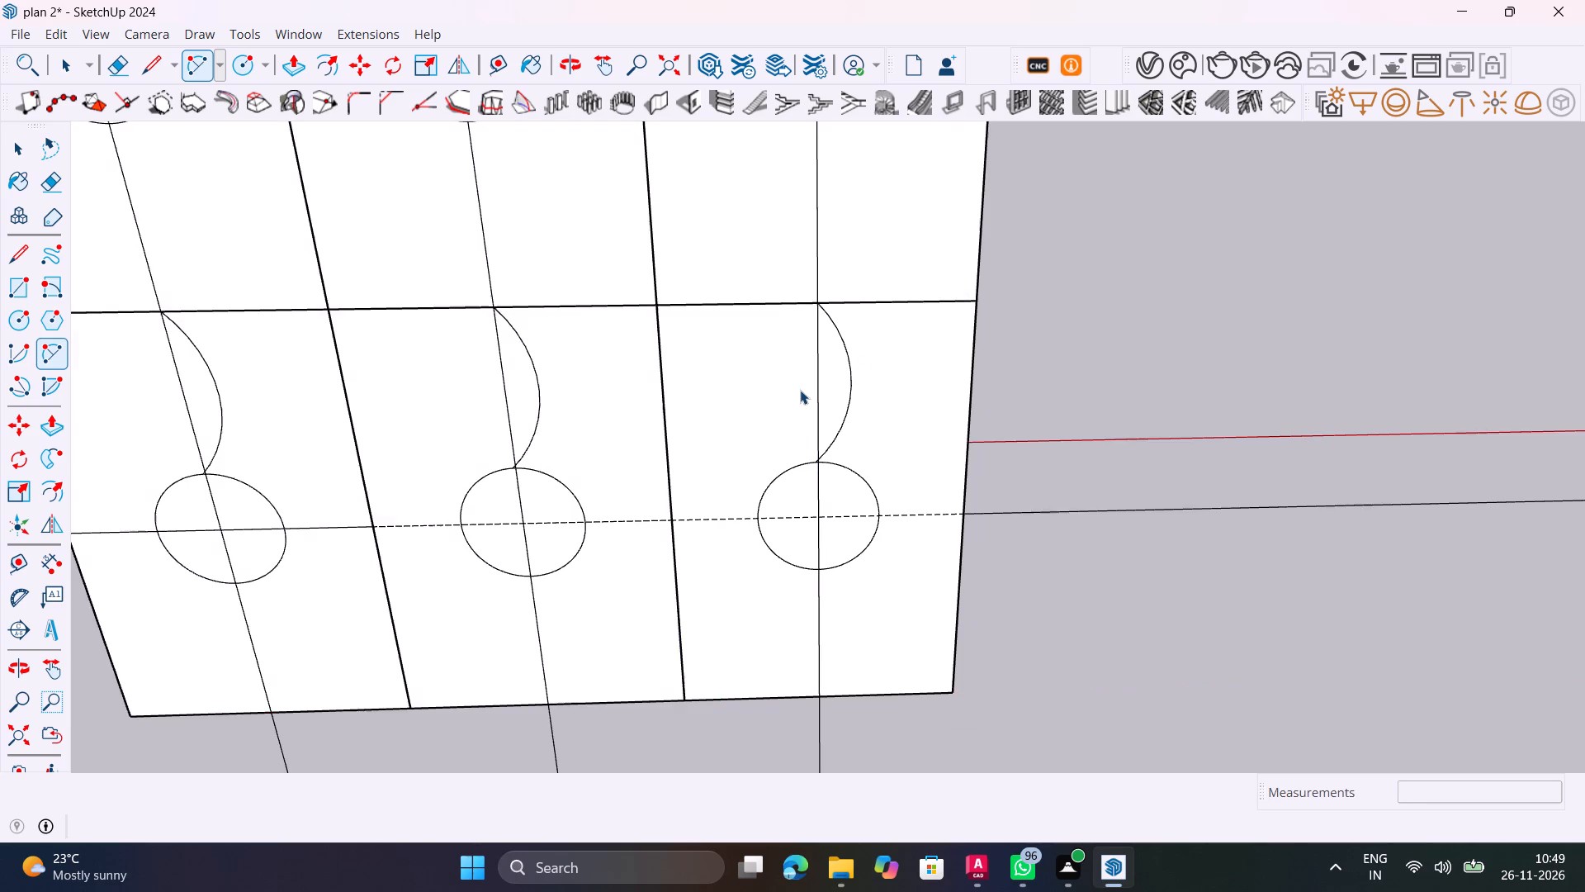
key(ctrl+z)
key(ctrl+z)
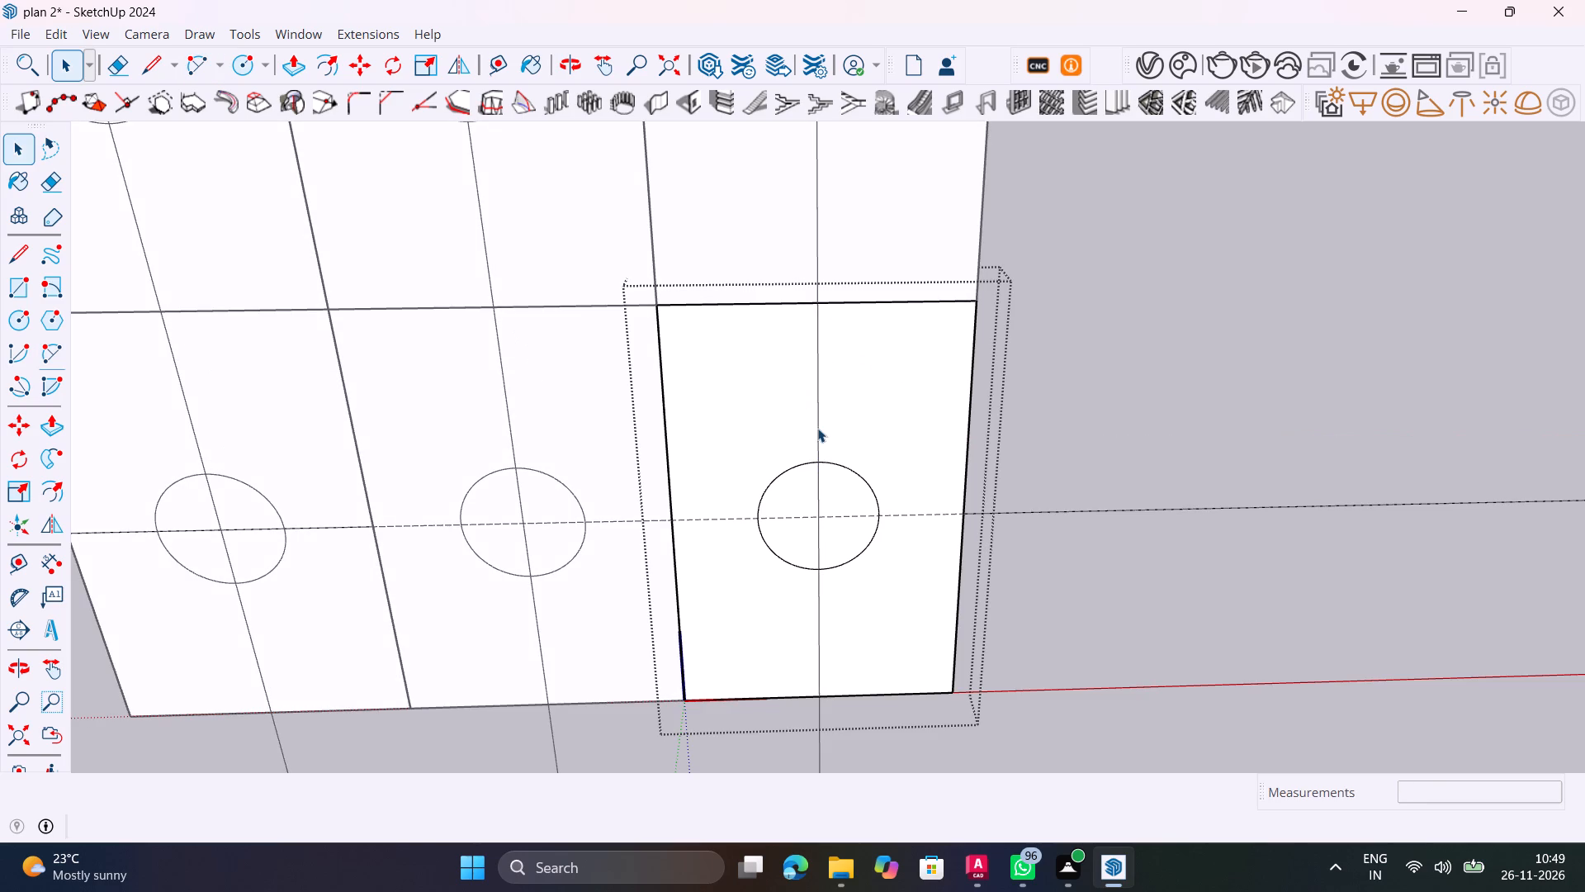
Draw a slightly bulging arc spanning about 4" from the circle's topmost point to the midpoint of the cell's top edge.
key(a)
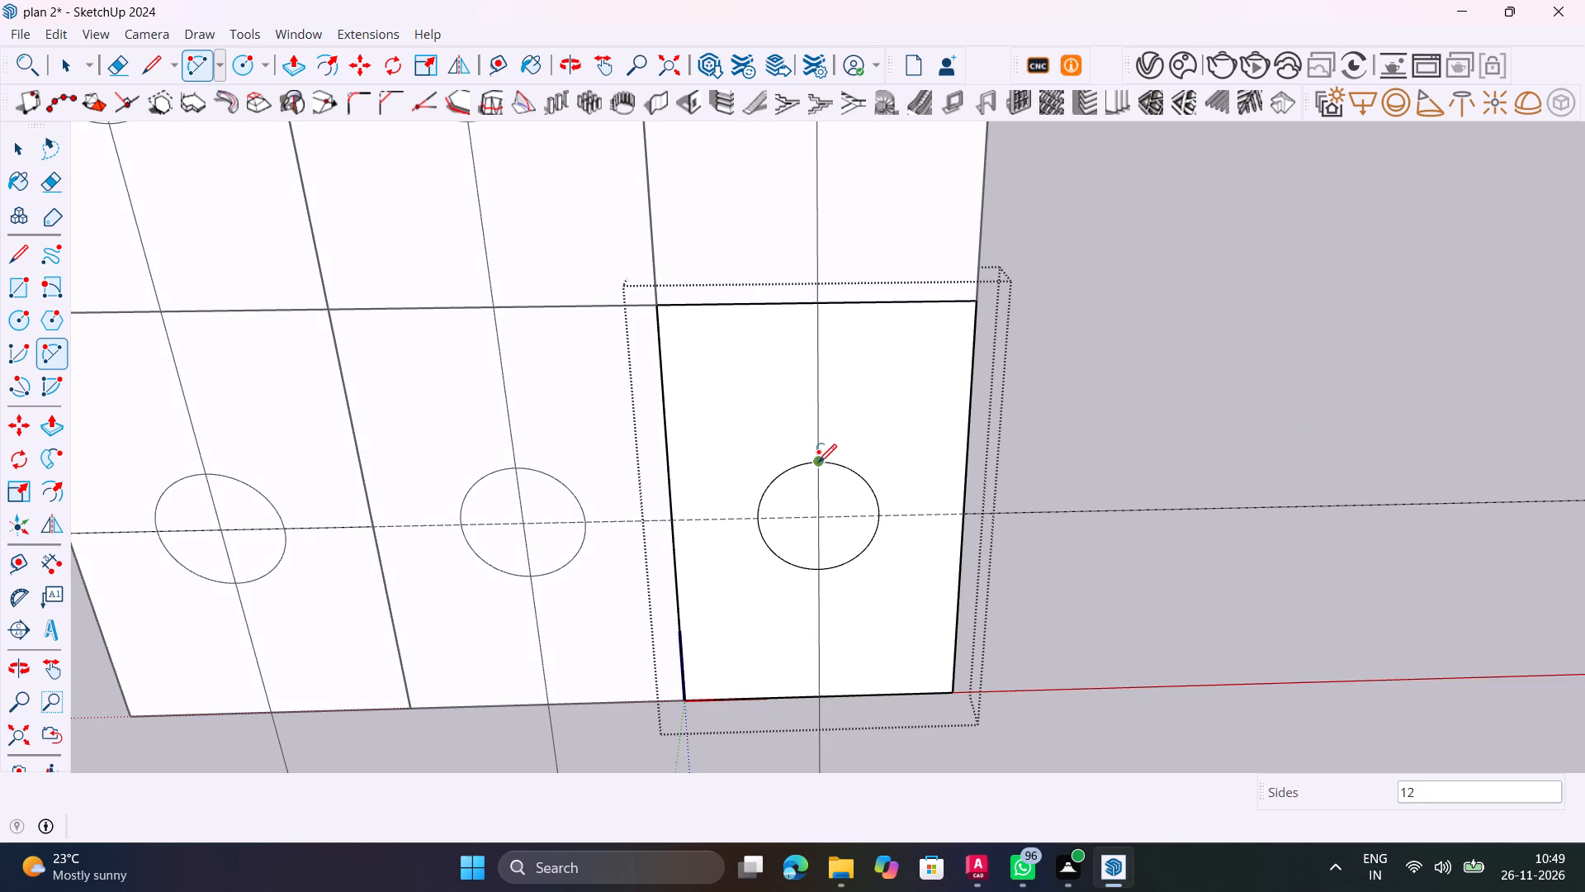
click(818, 463)
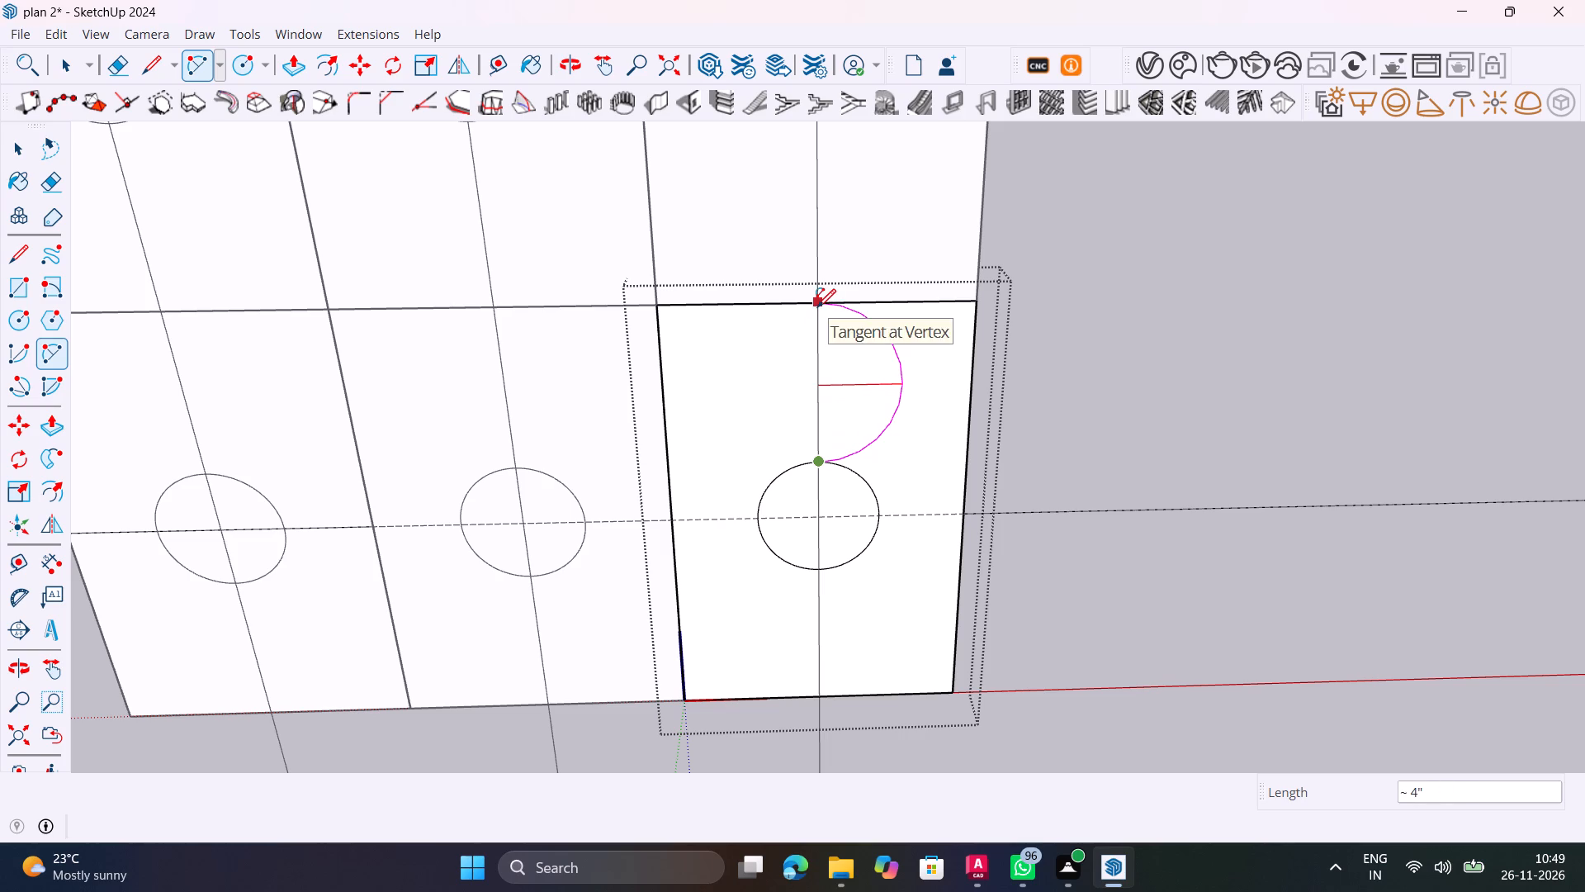
click(817, 307)
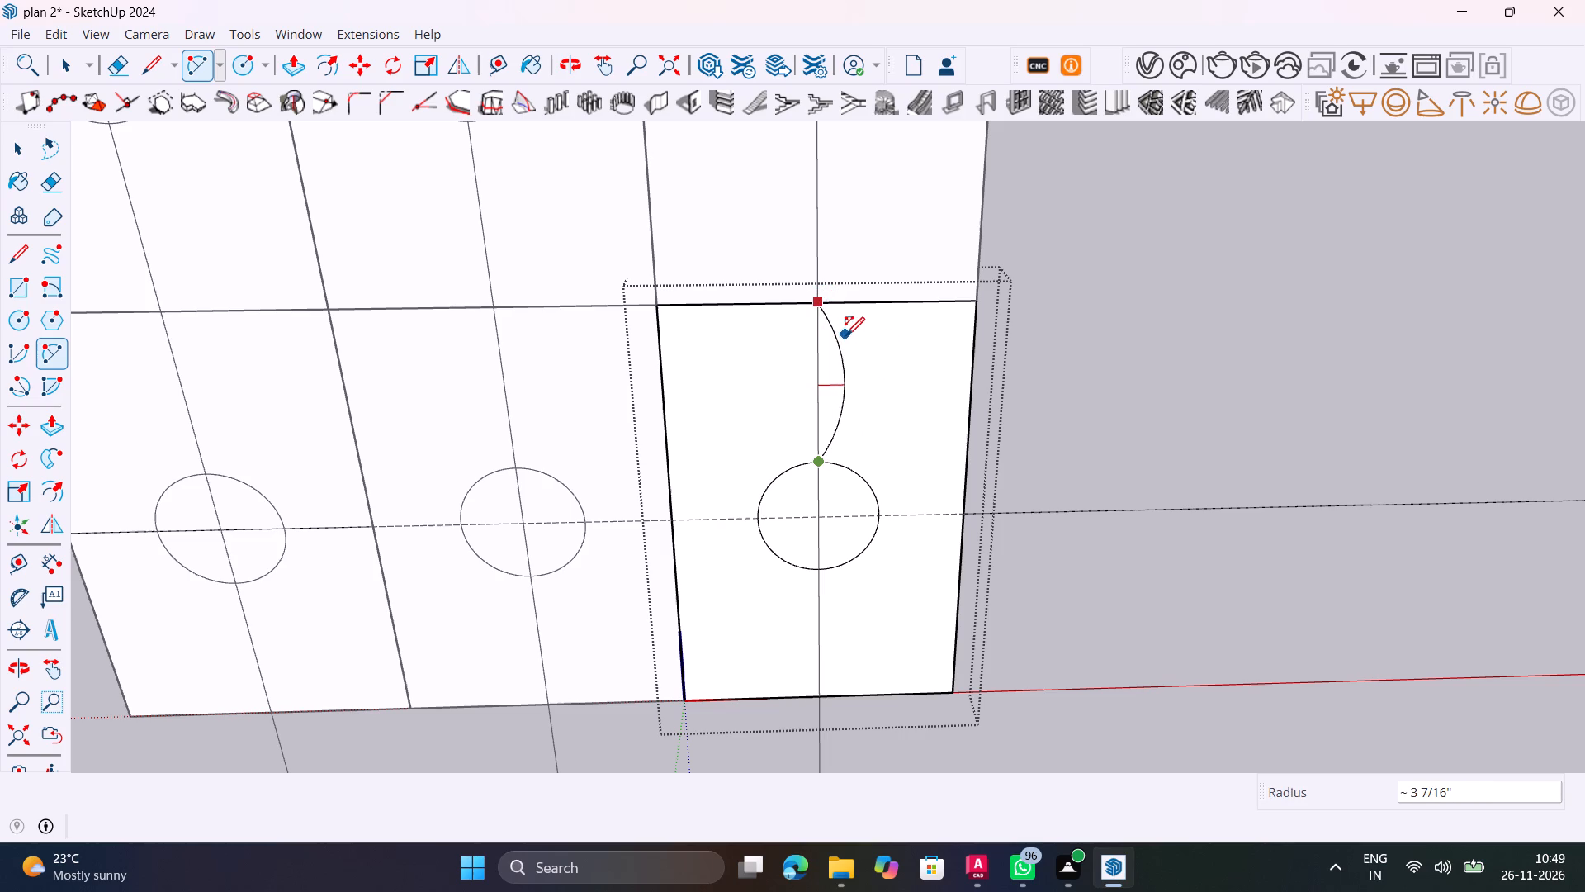
double_click(849, 335)
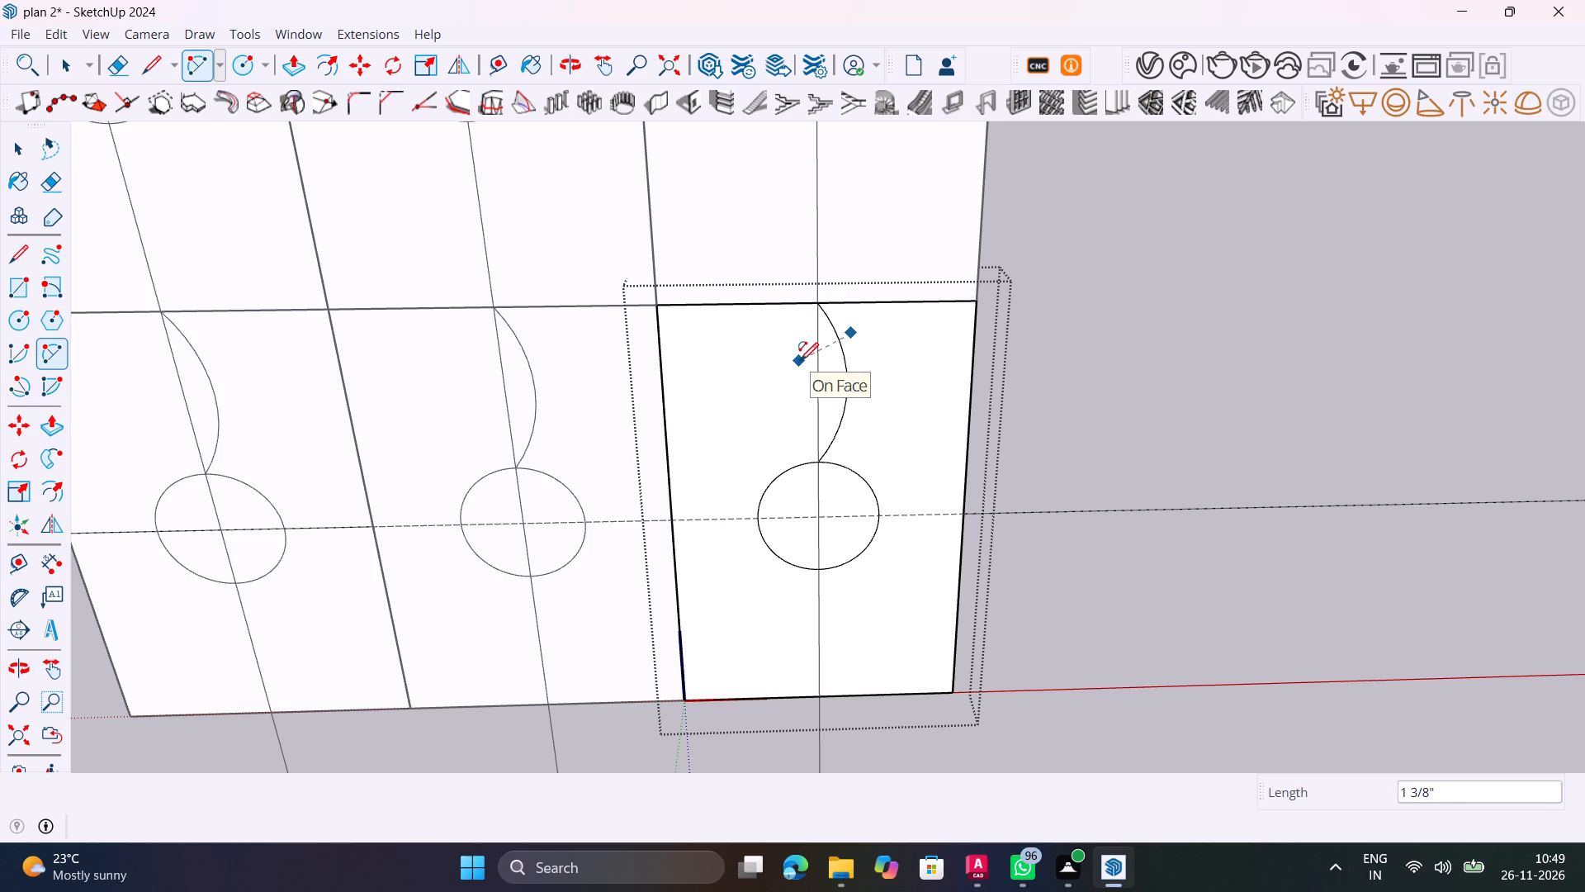
double_click(800, 361)
key(Escape)
double_click(808, 409)
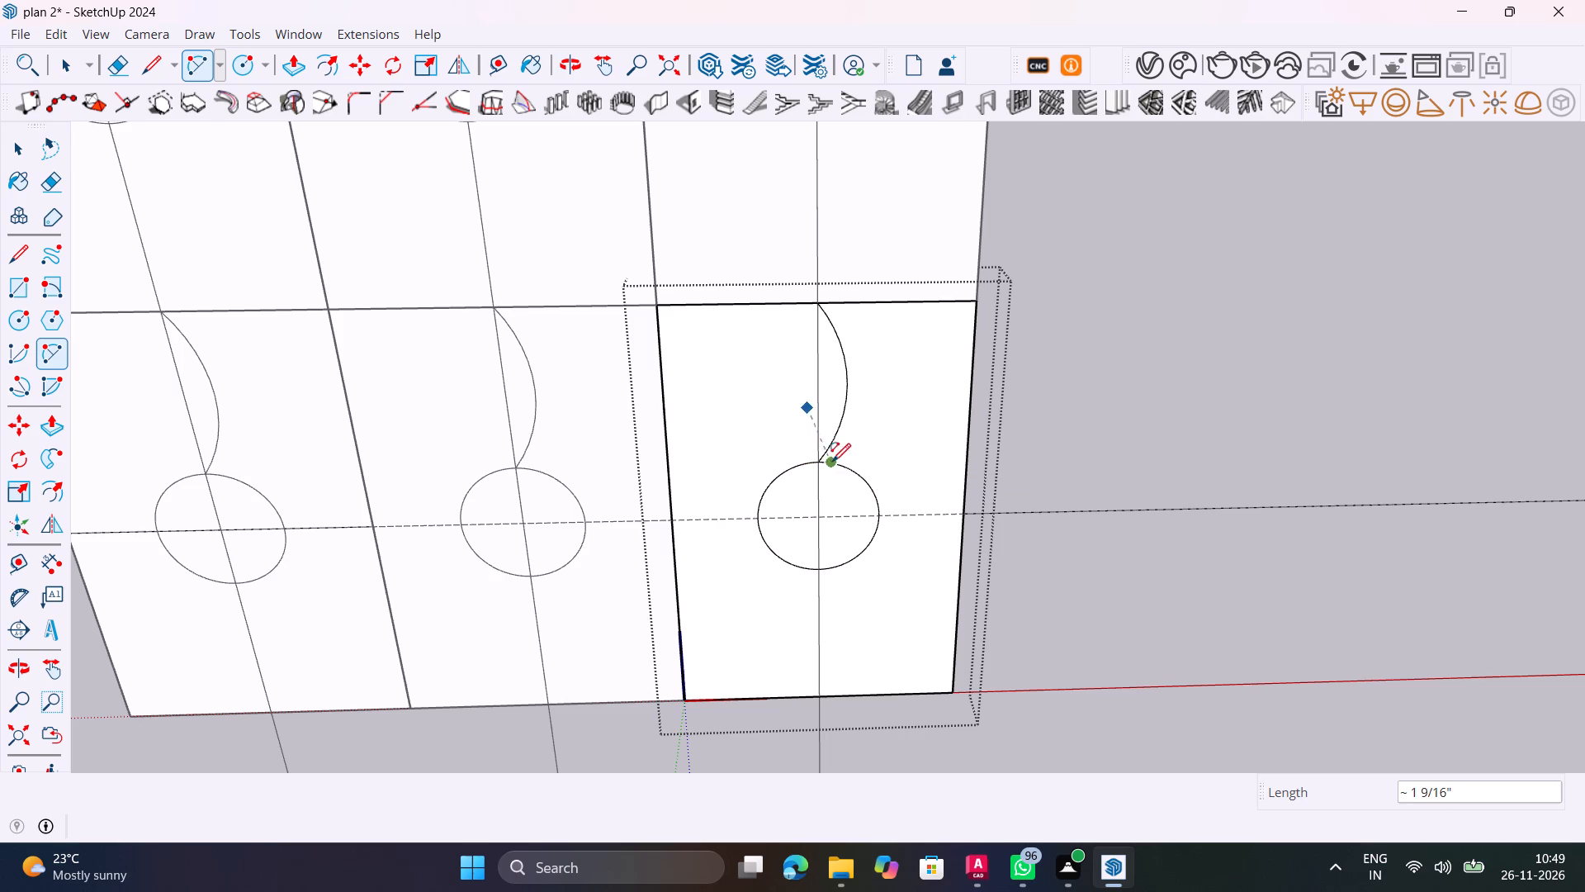
Delete the arc and the 1 1/2" radius circle from the bottom-right cell component.
key(Escape)
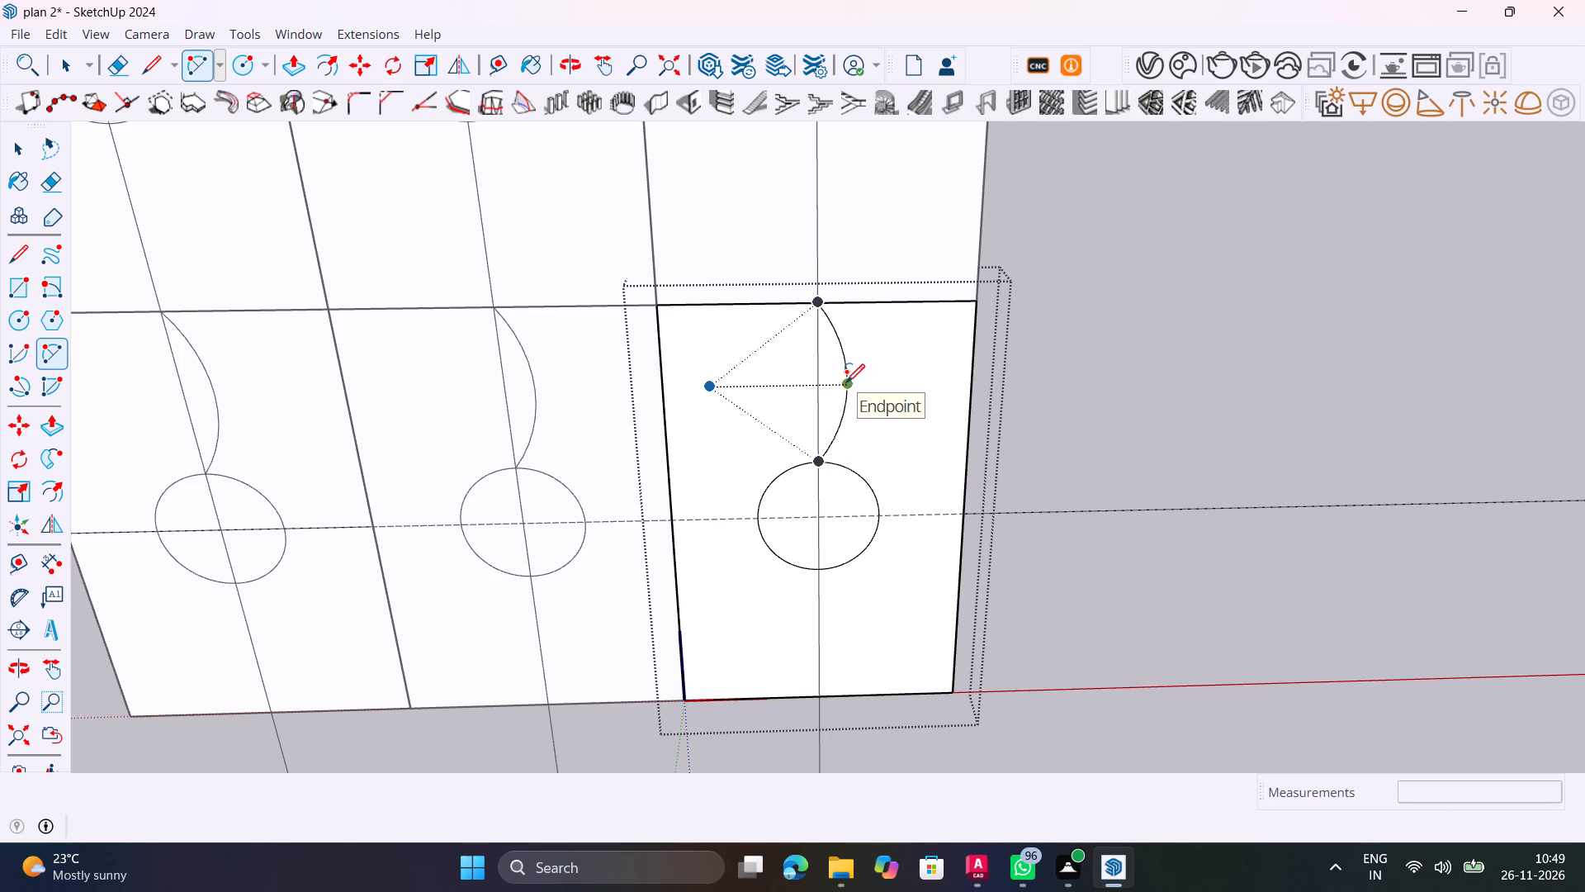
key(space)
click(845, 368)
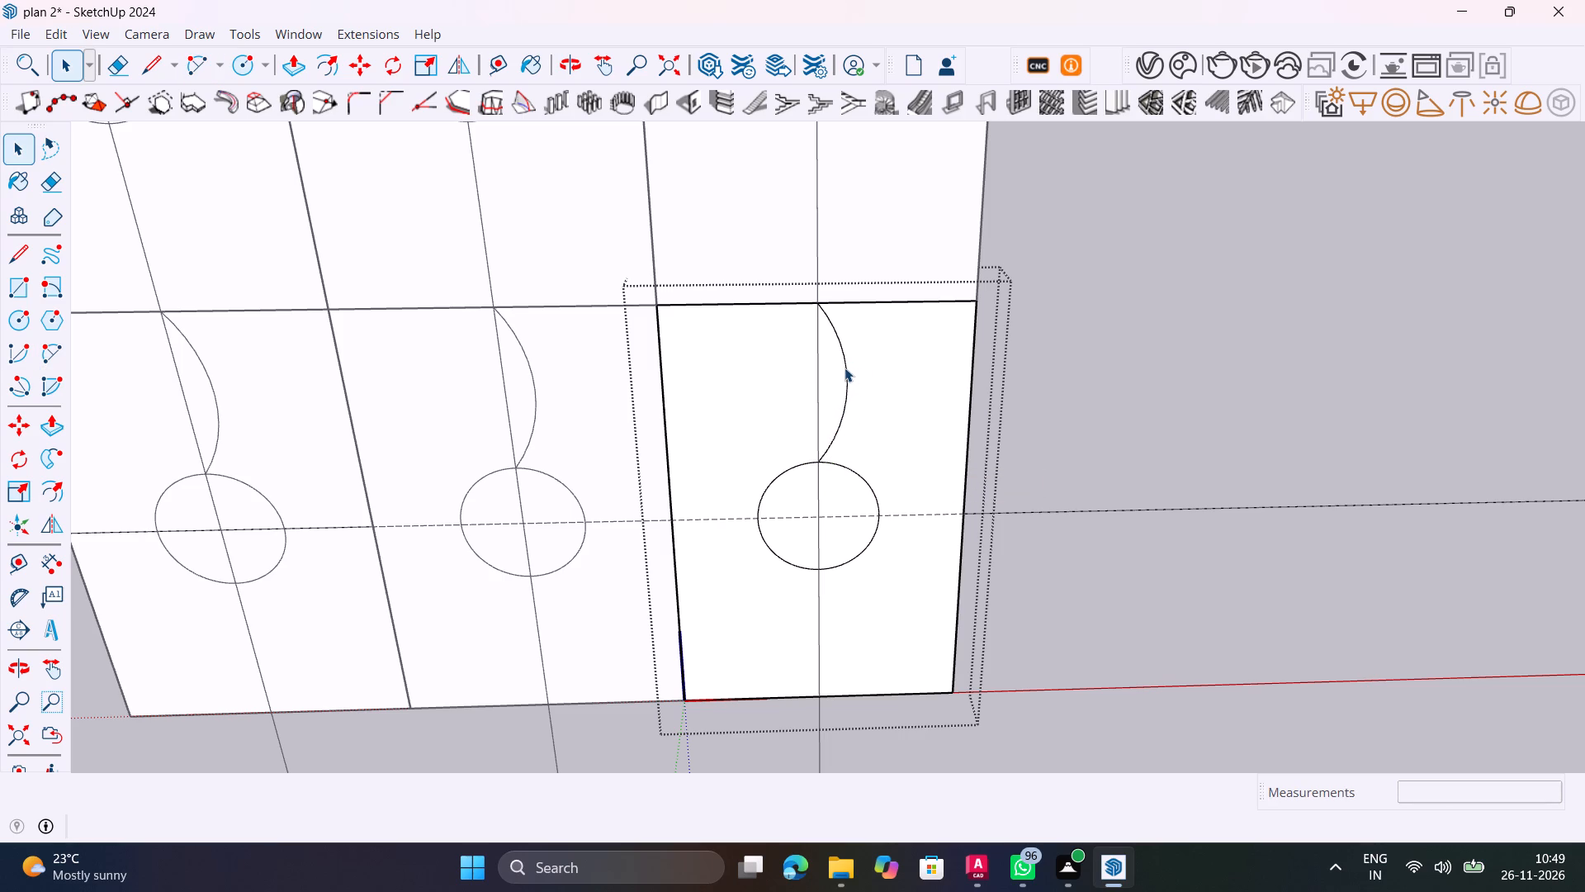
key(Delete)
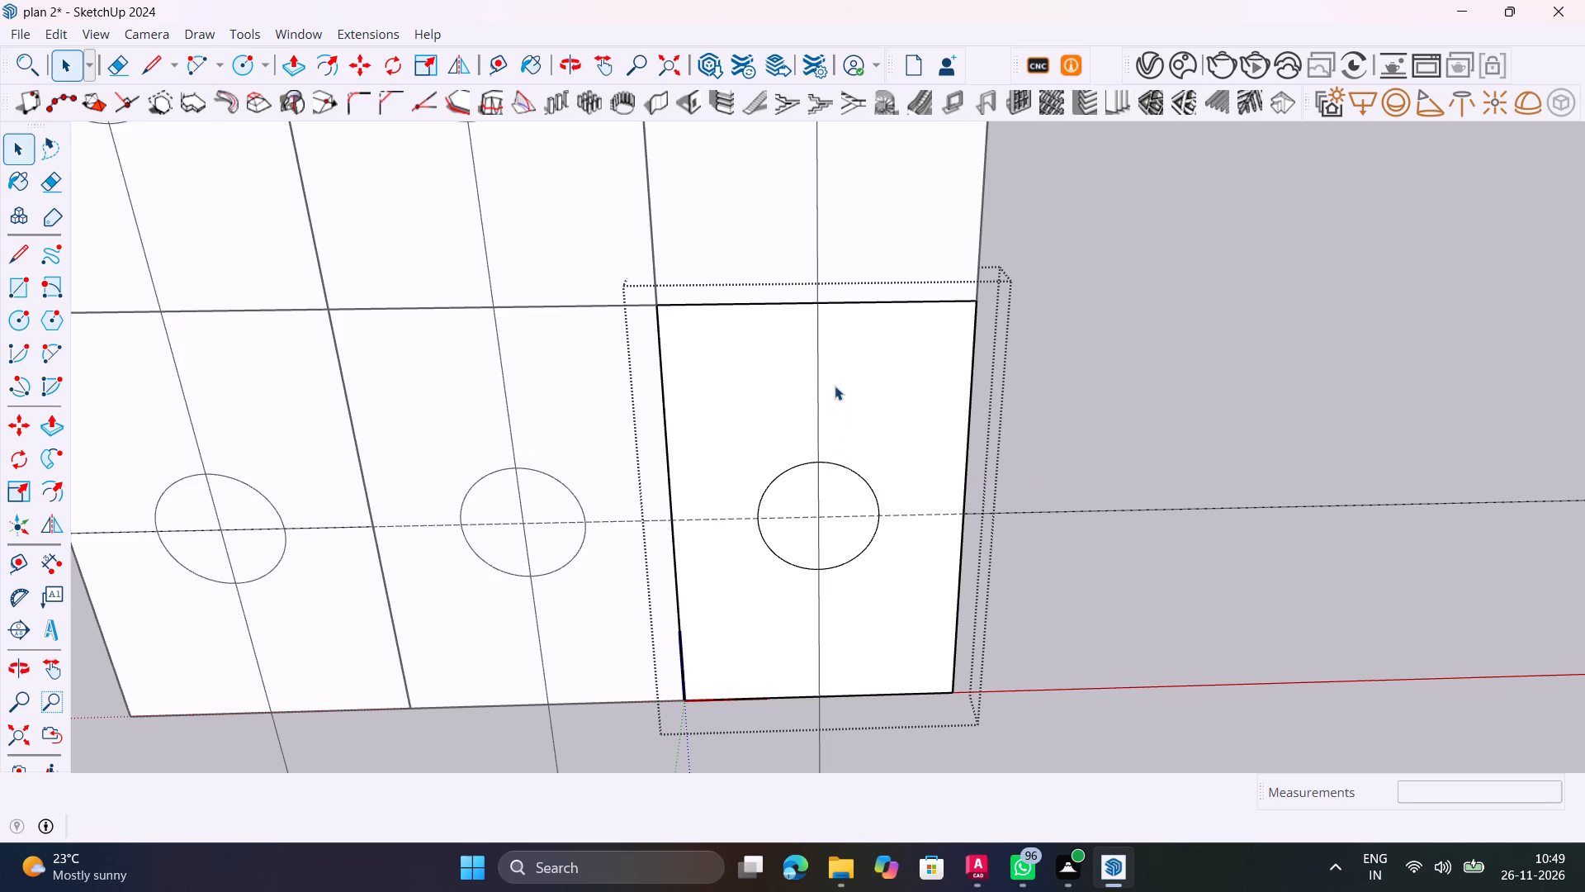
click(870, 486)
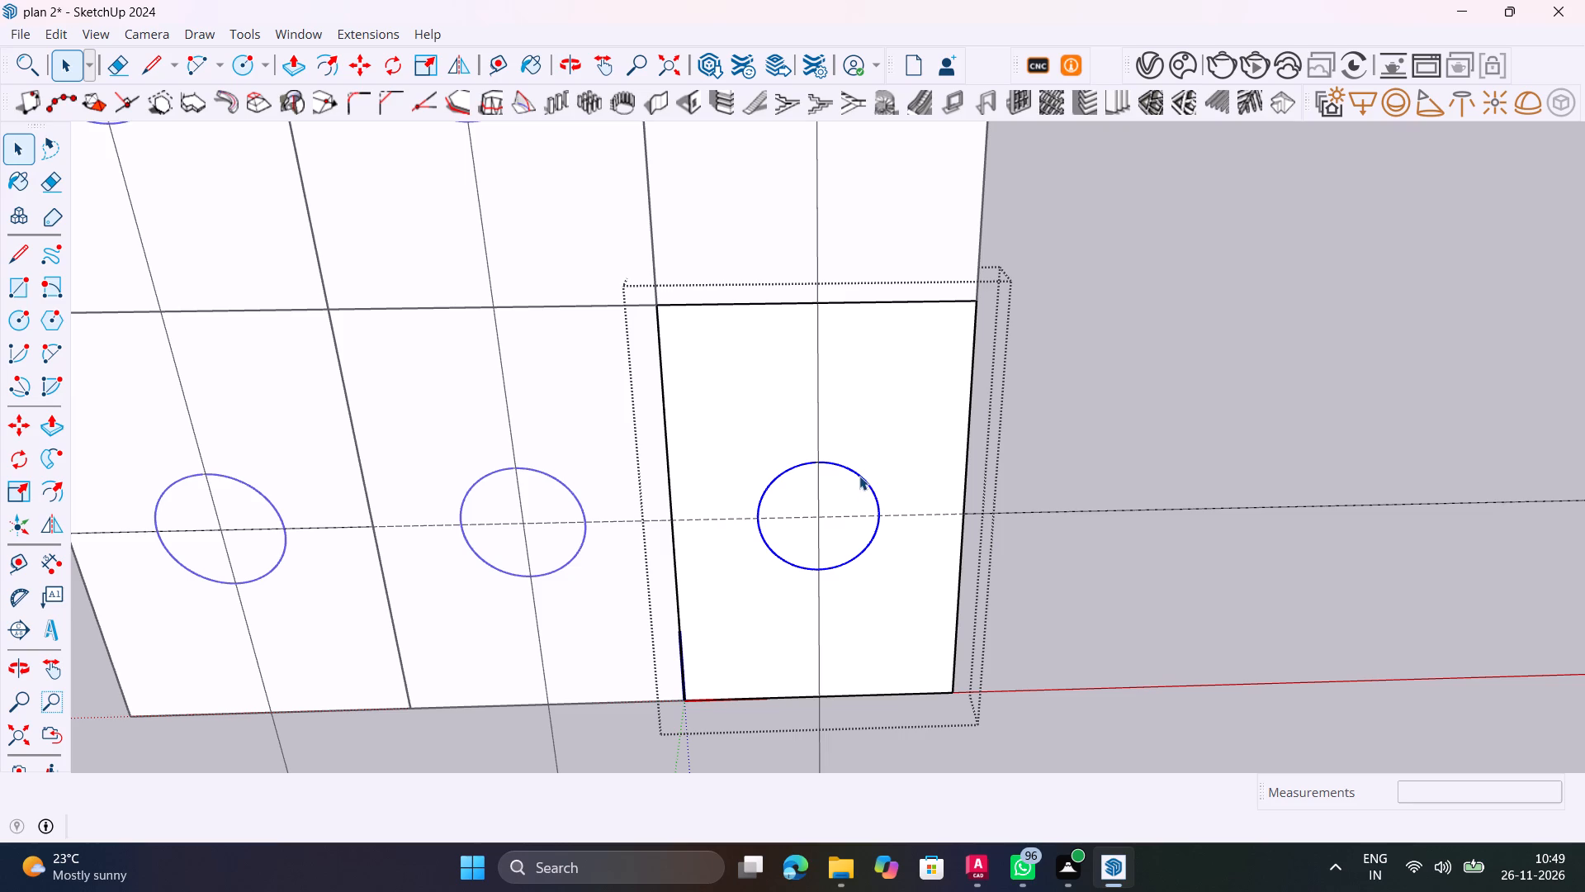
key(Delete)
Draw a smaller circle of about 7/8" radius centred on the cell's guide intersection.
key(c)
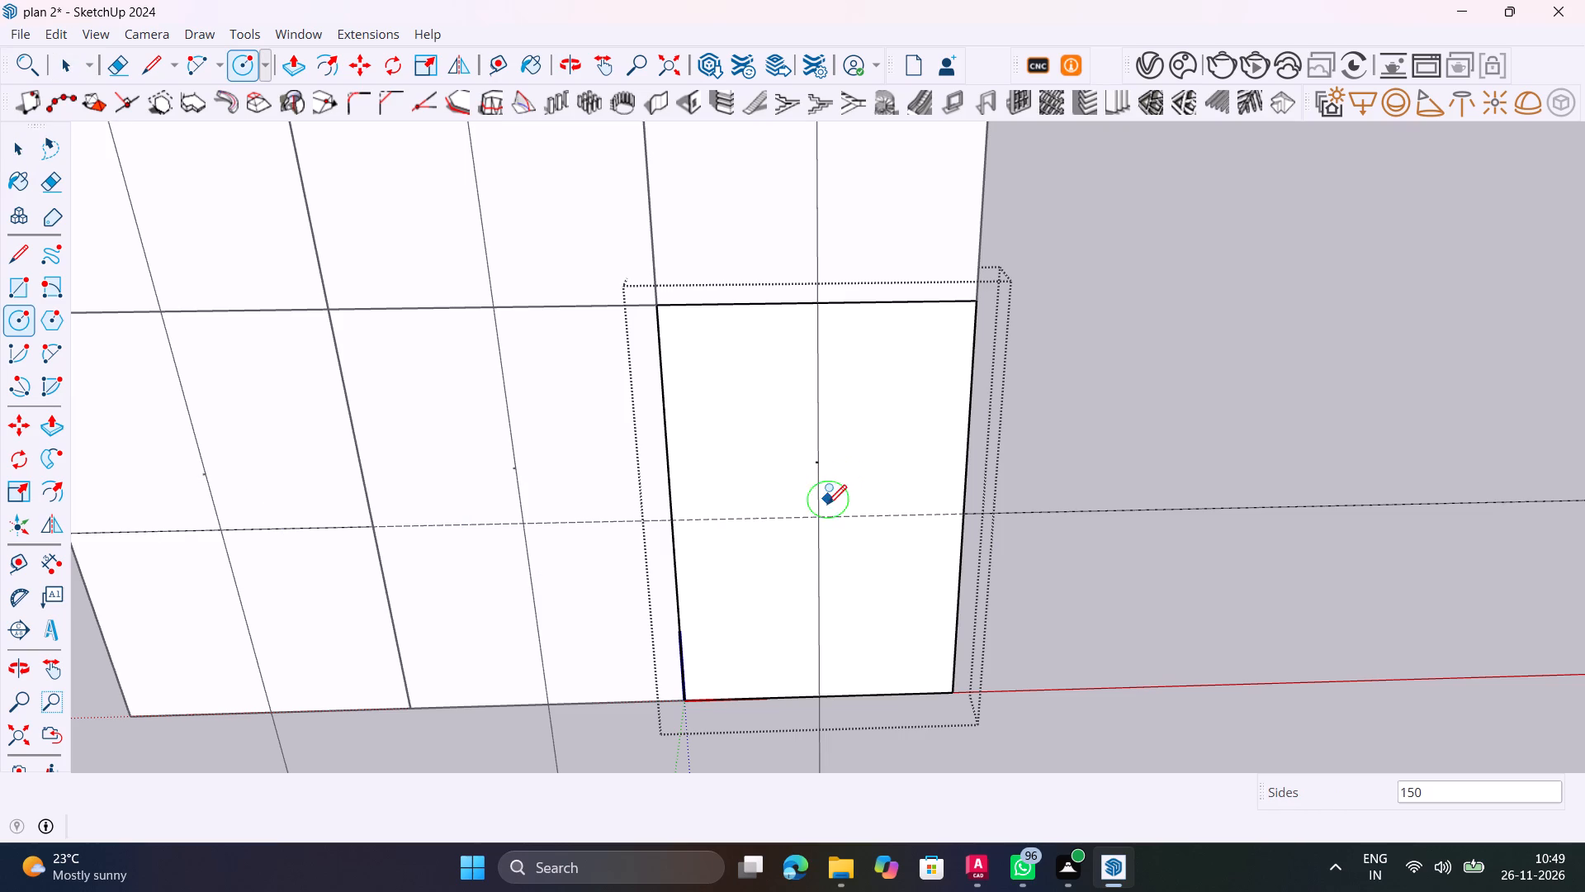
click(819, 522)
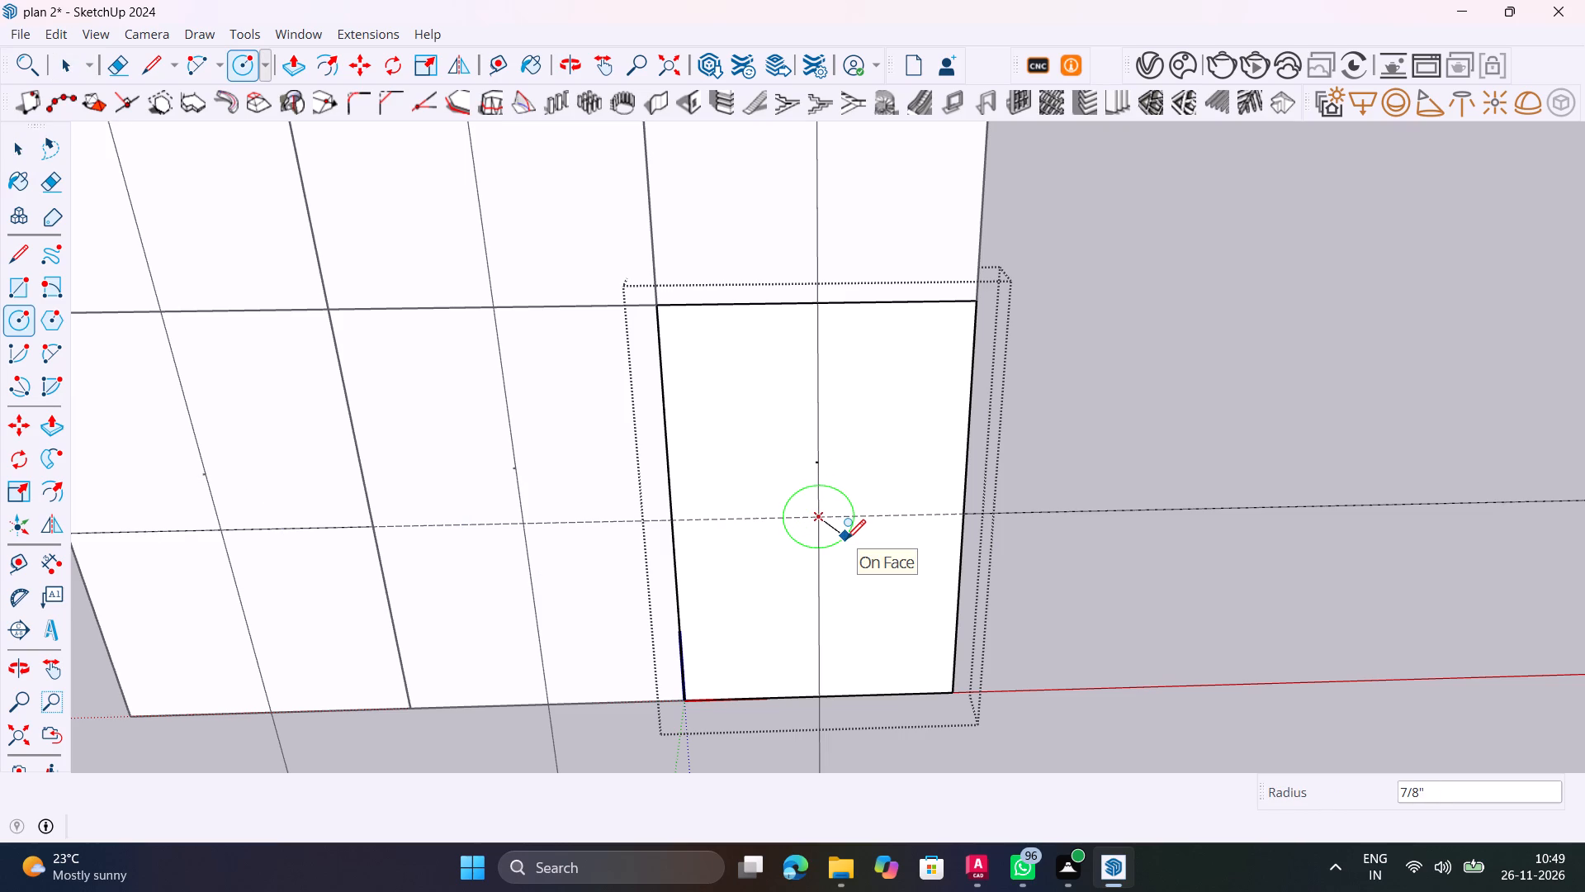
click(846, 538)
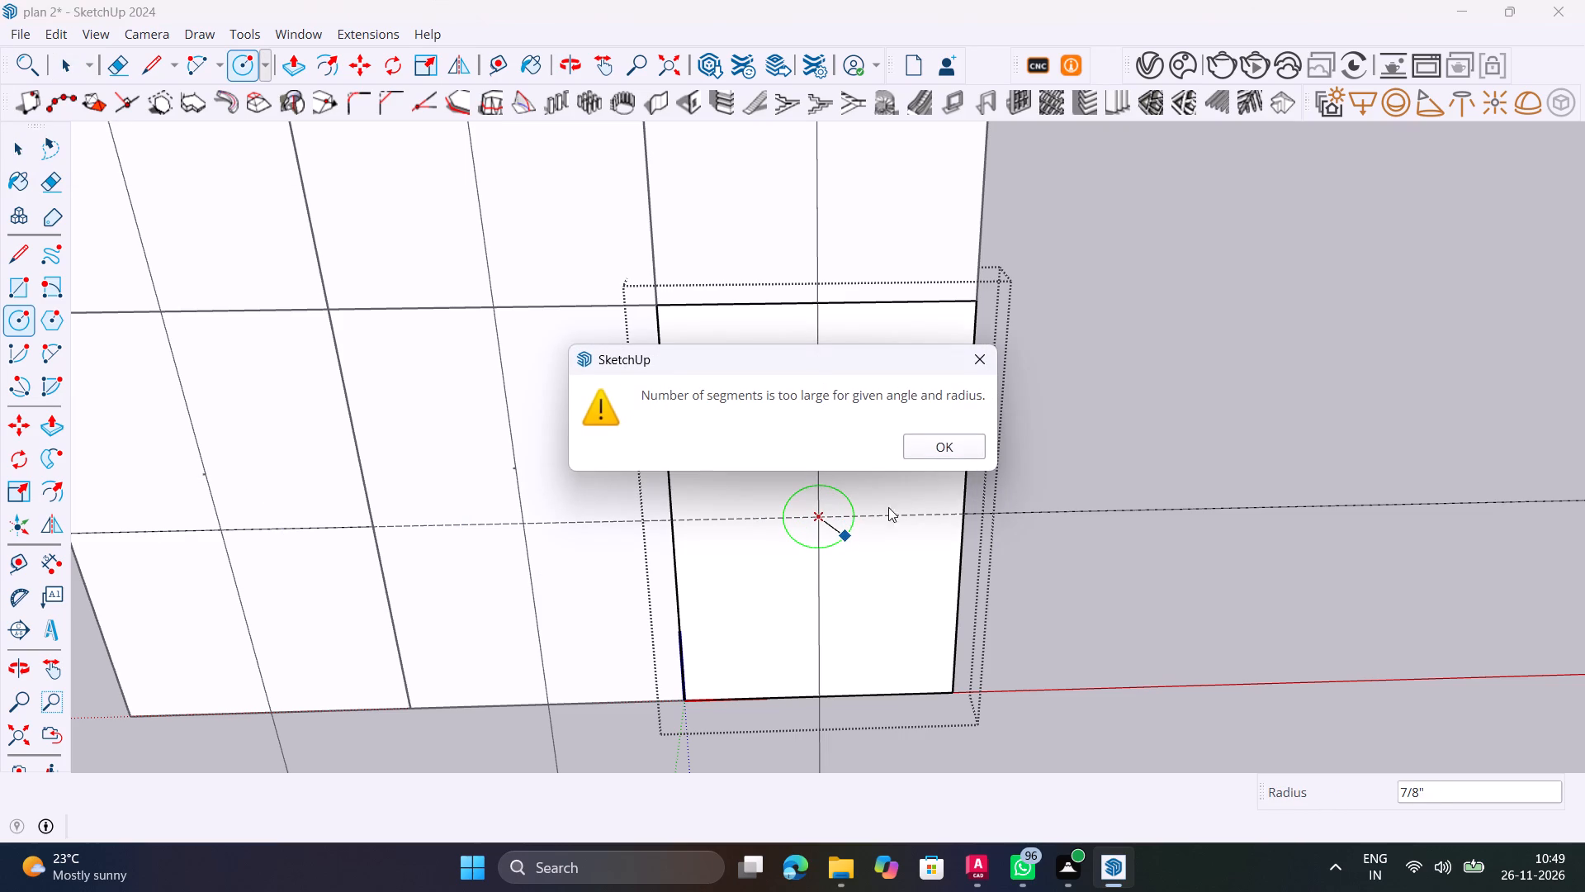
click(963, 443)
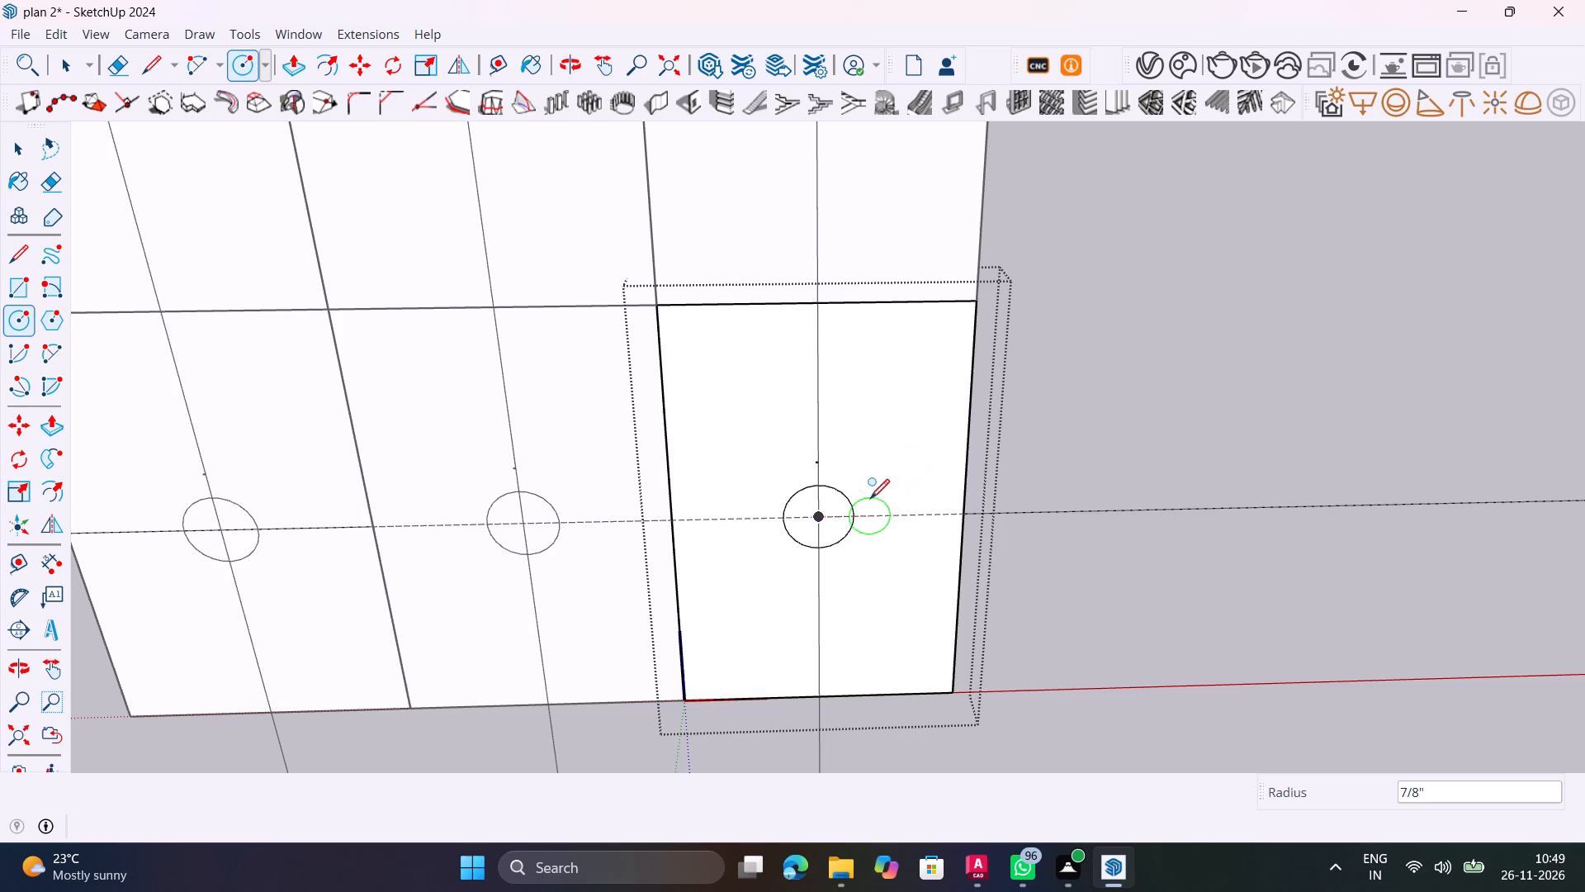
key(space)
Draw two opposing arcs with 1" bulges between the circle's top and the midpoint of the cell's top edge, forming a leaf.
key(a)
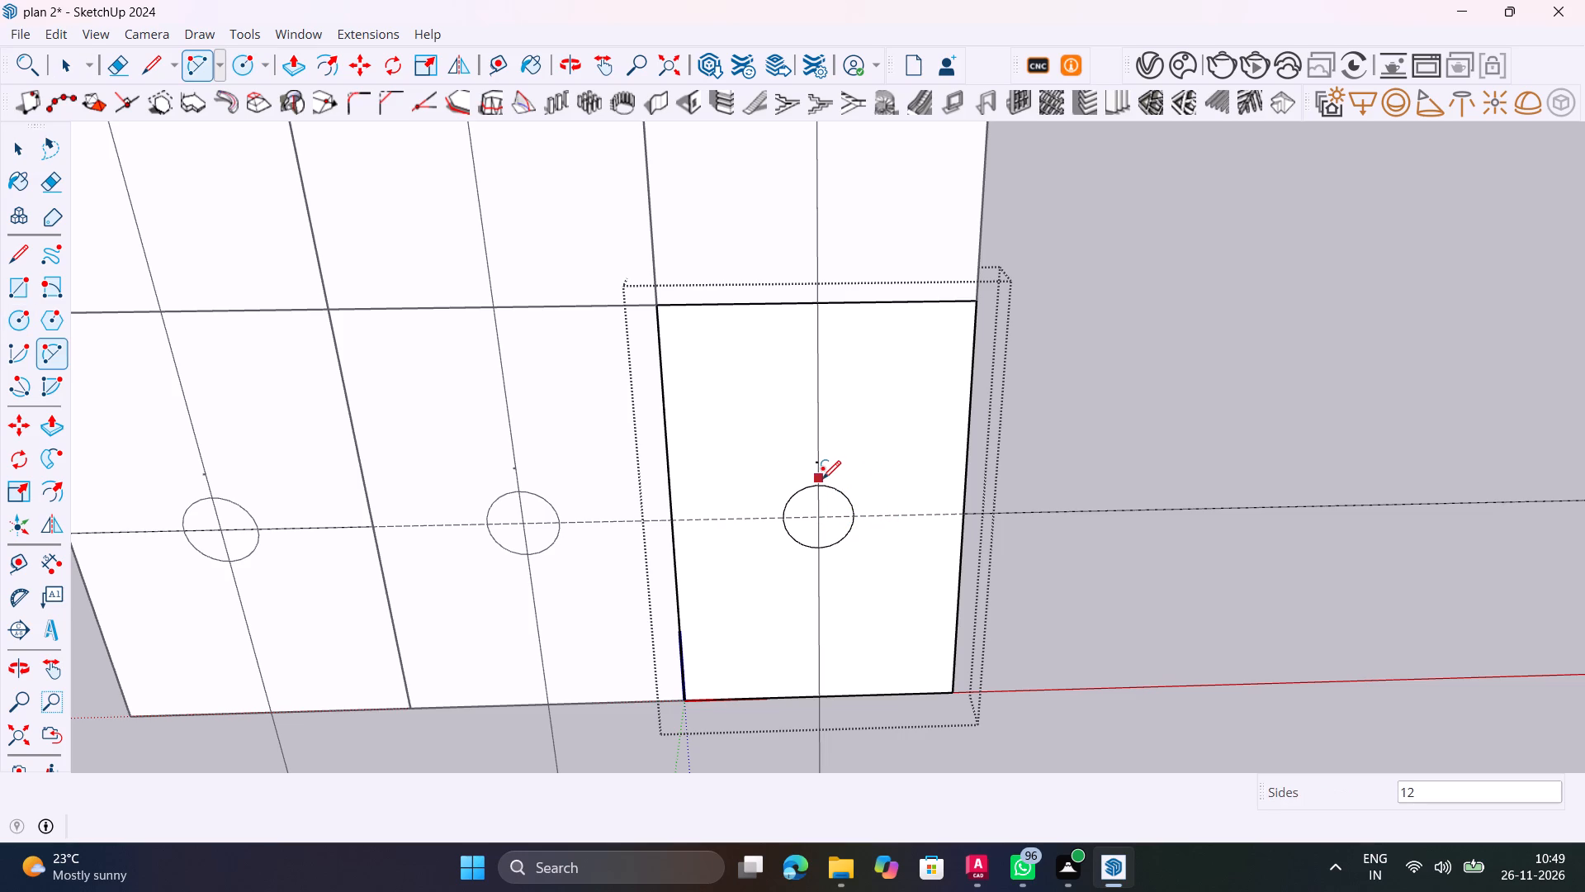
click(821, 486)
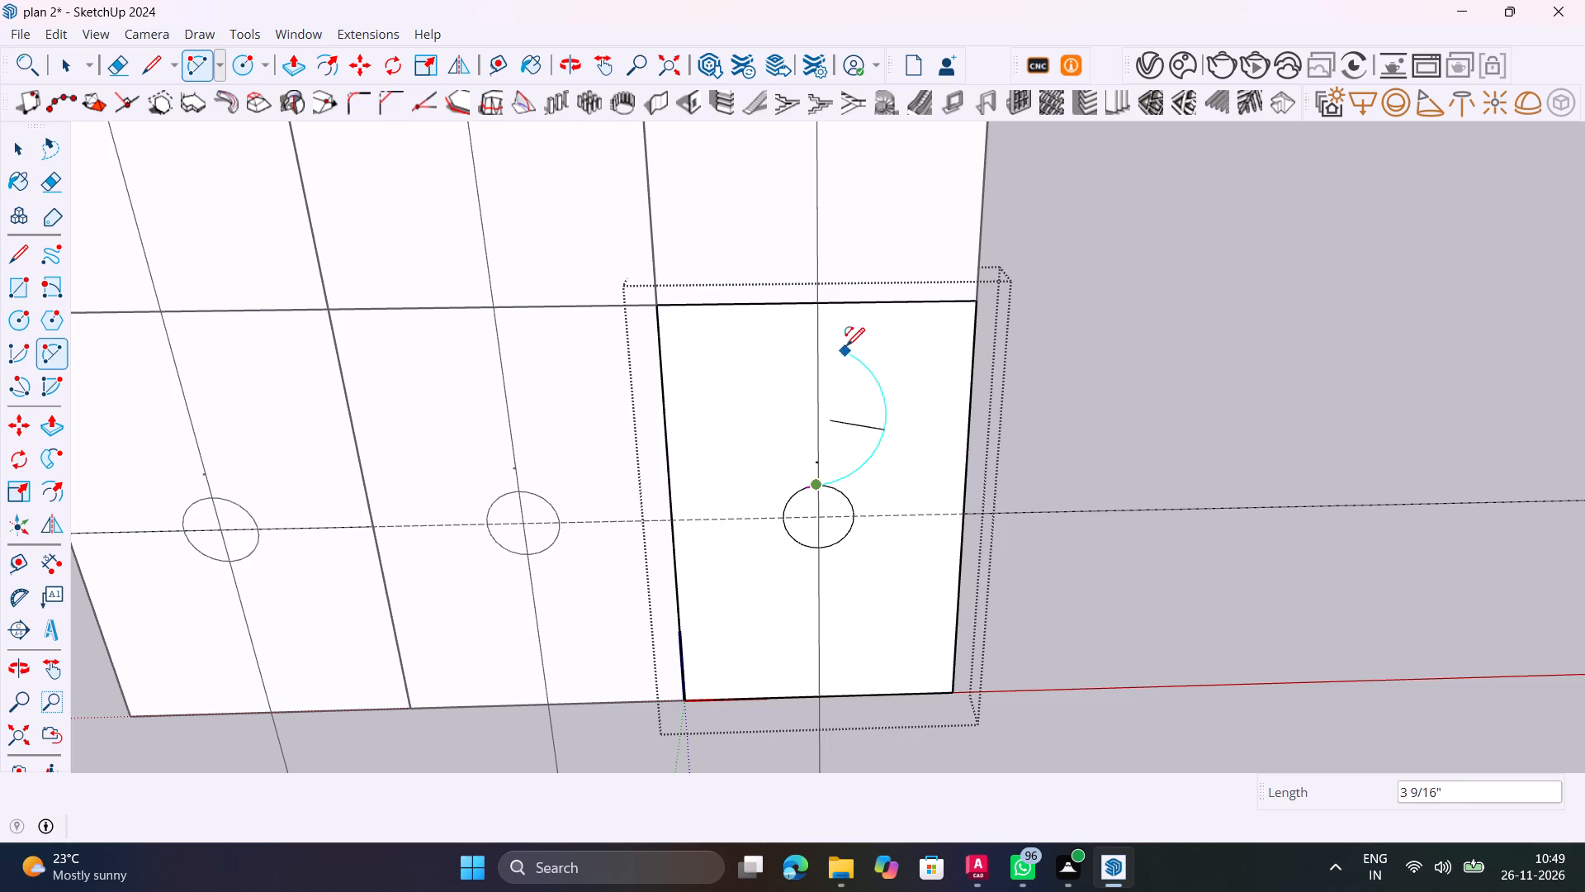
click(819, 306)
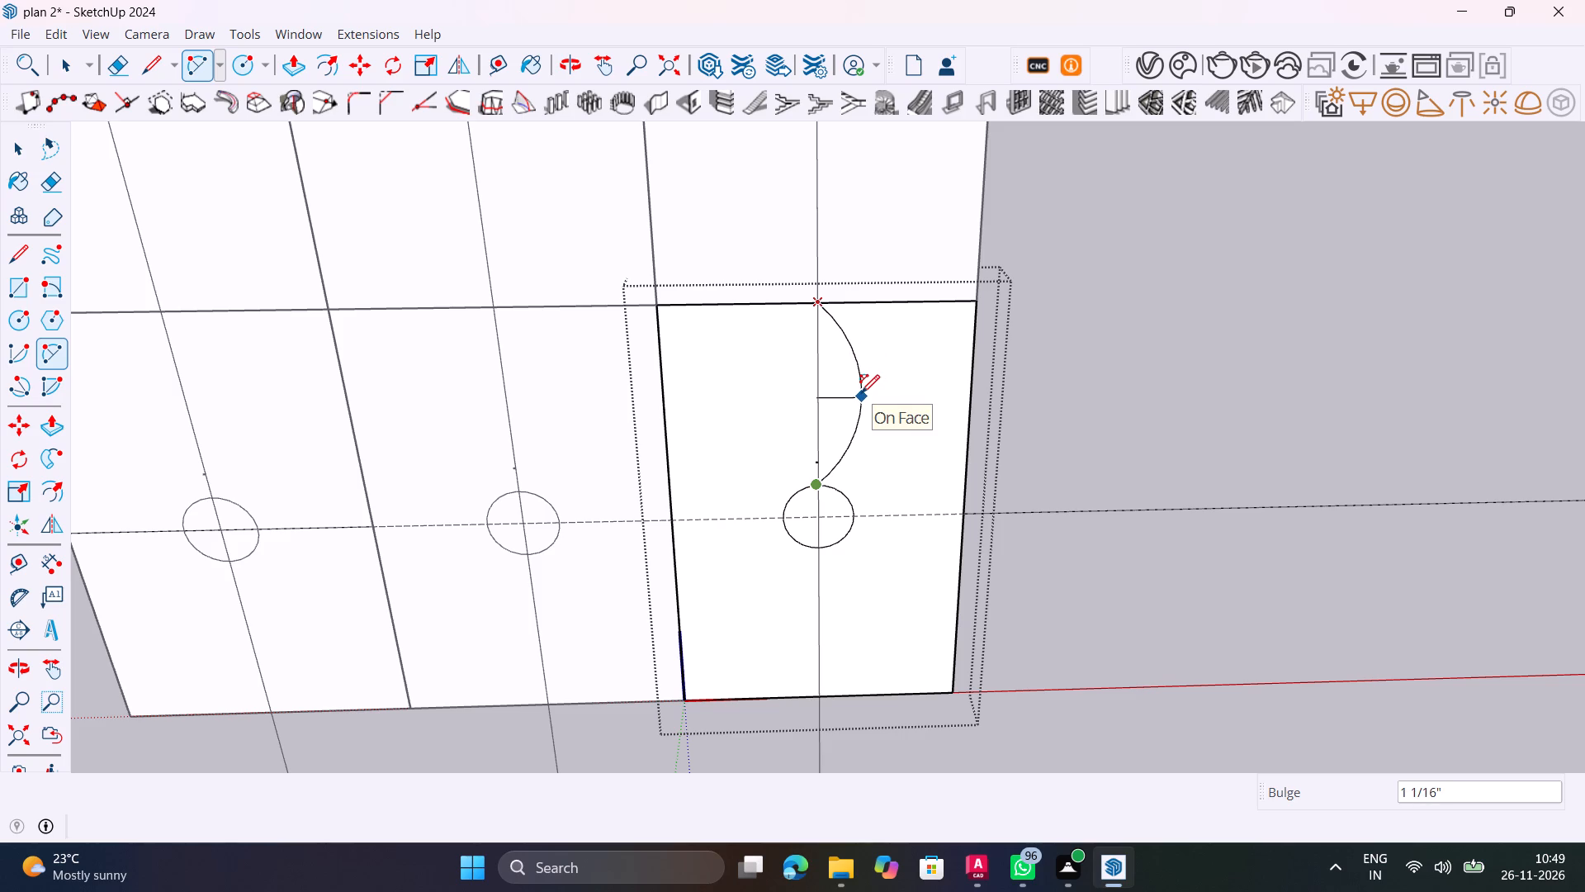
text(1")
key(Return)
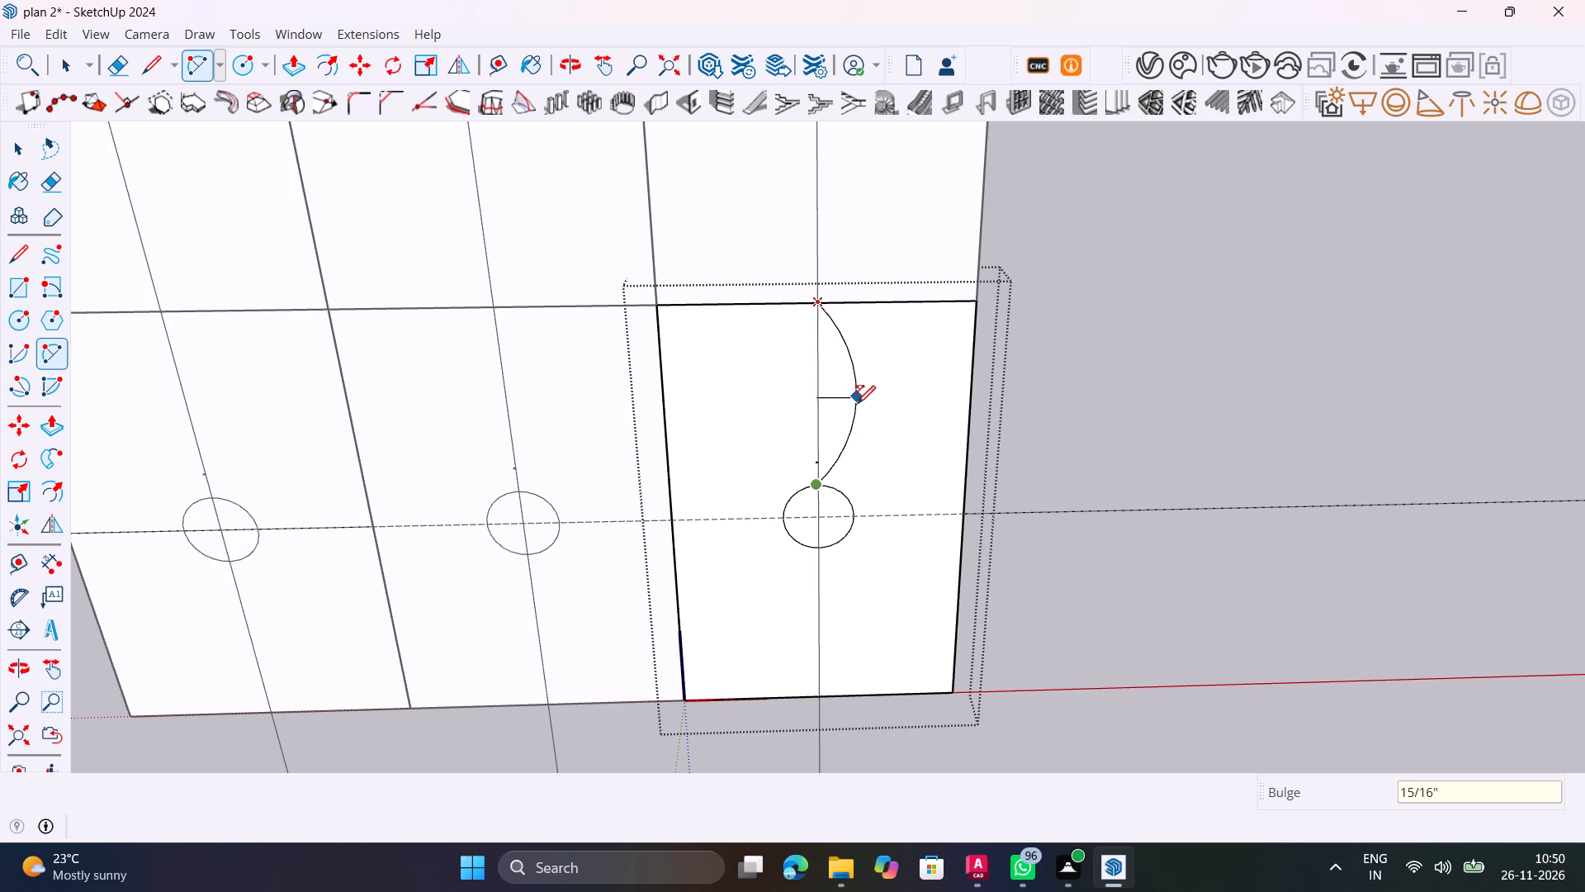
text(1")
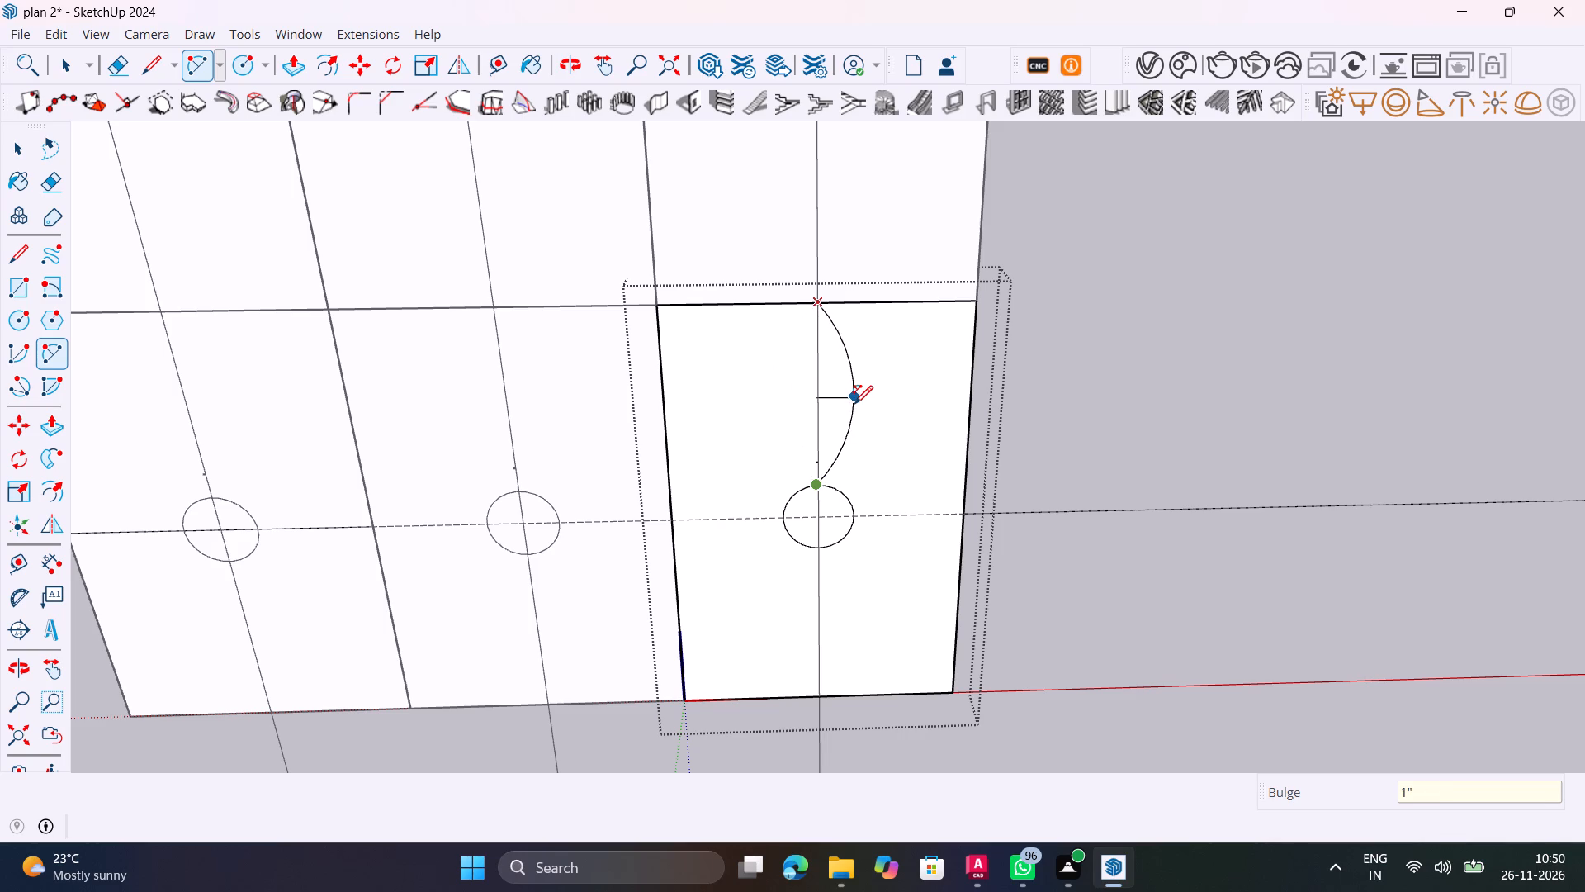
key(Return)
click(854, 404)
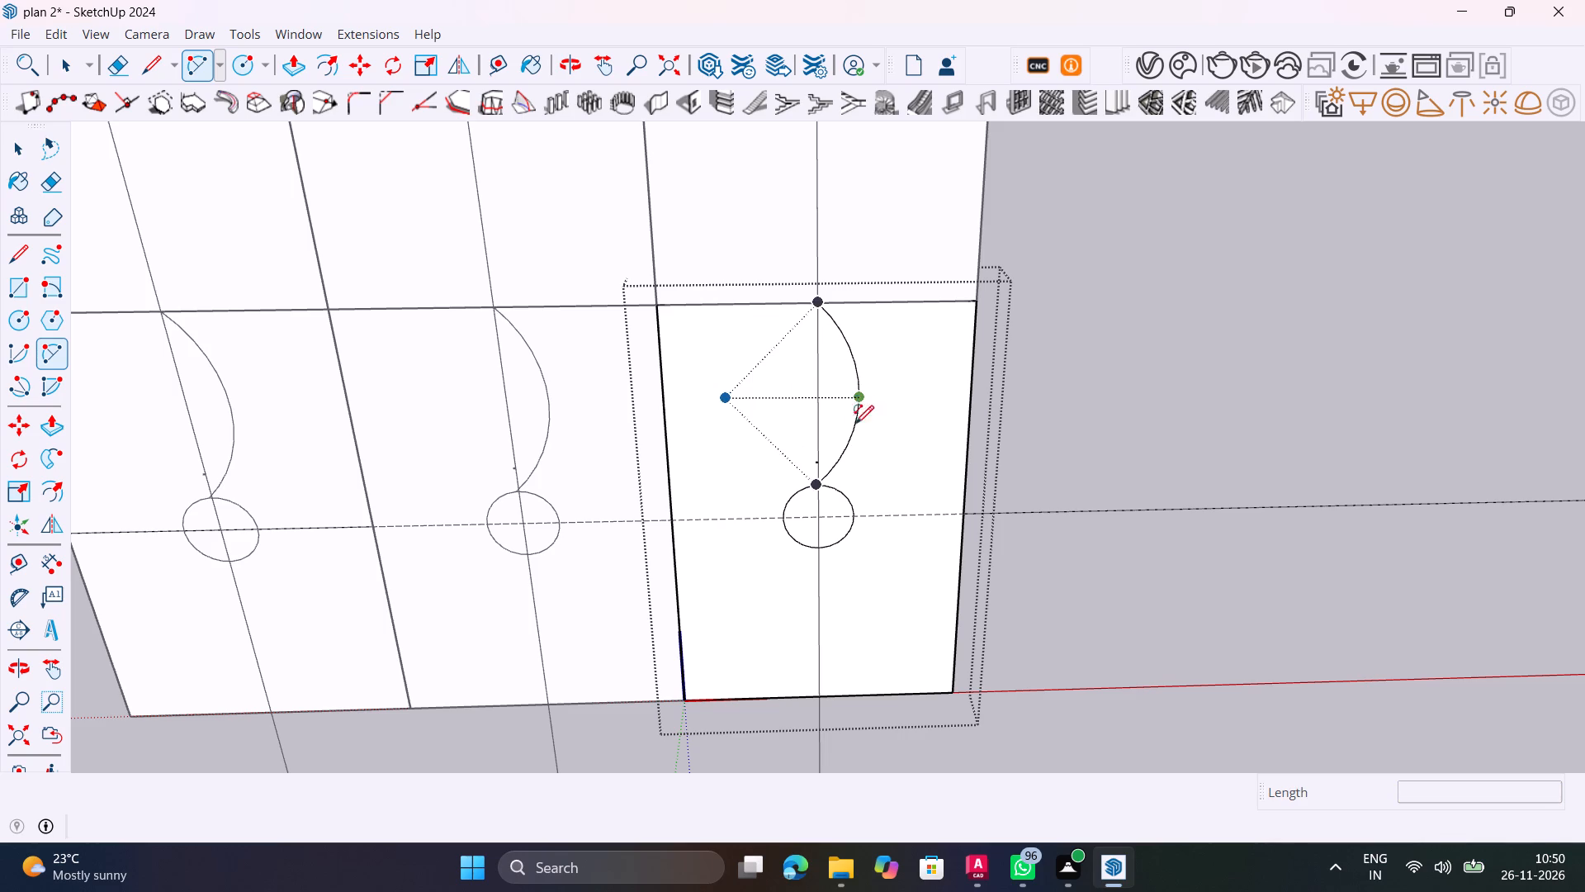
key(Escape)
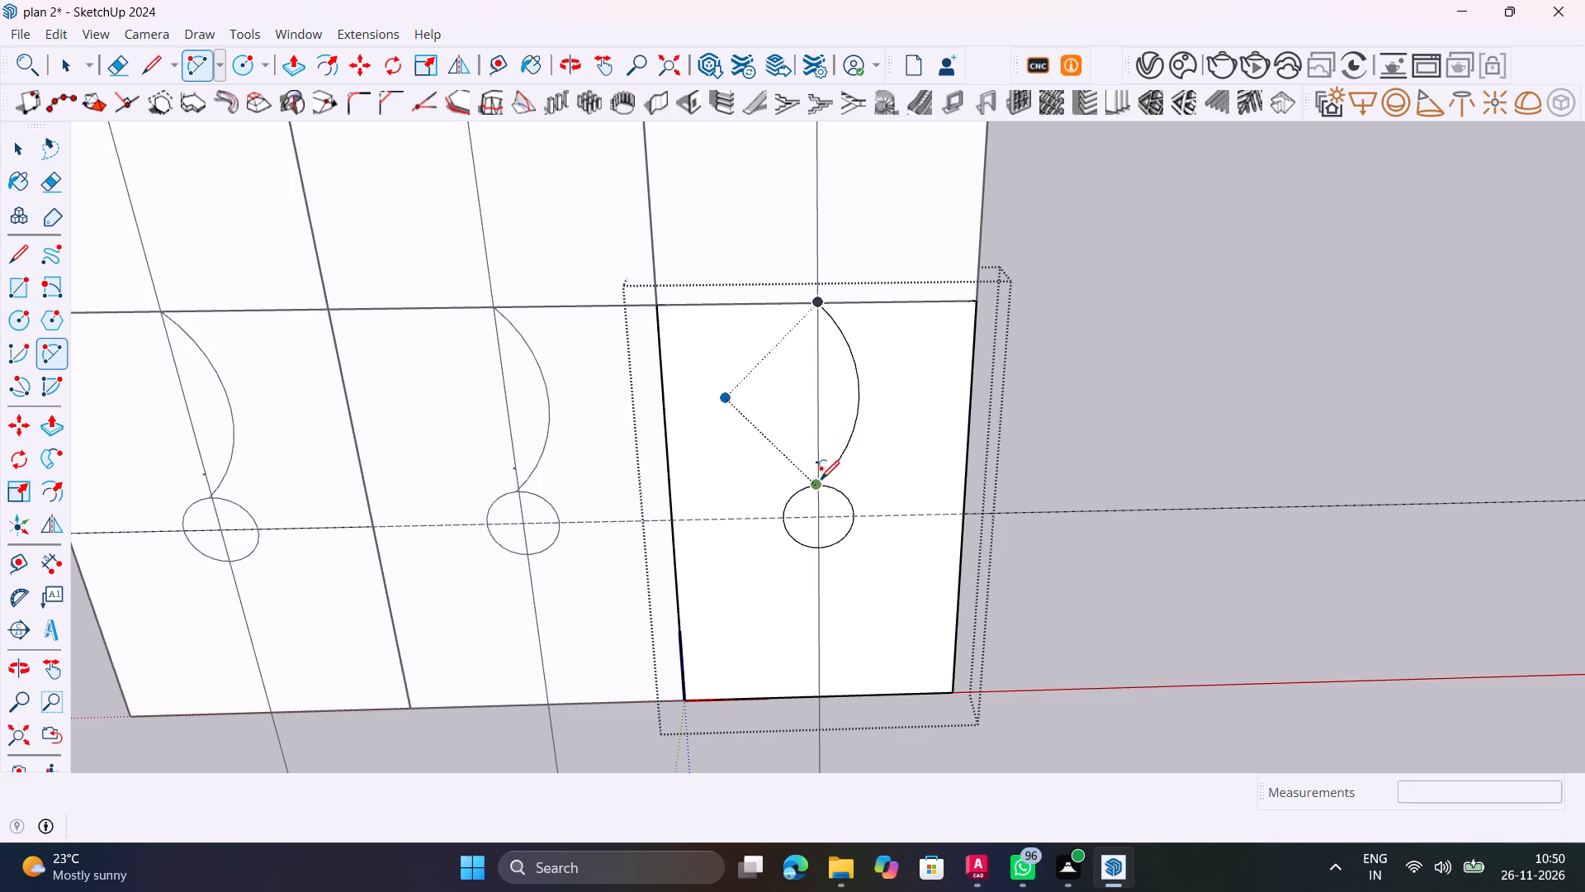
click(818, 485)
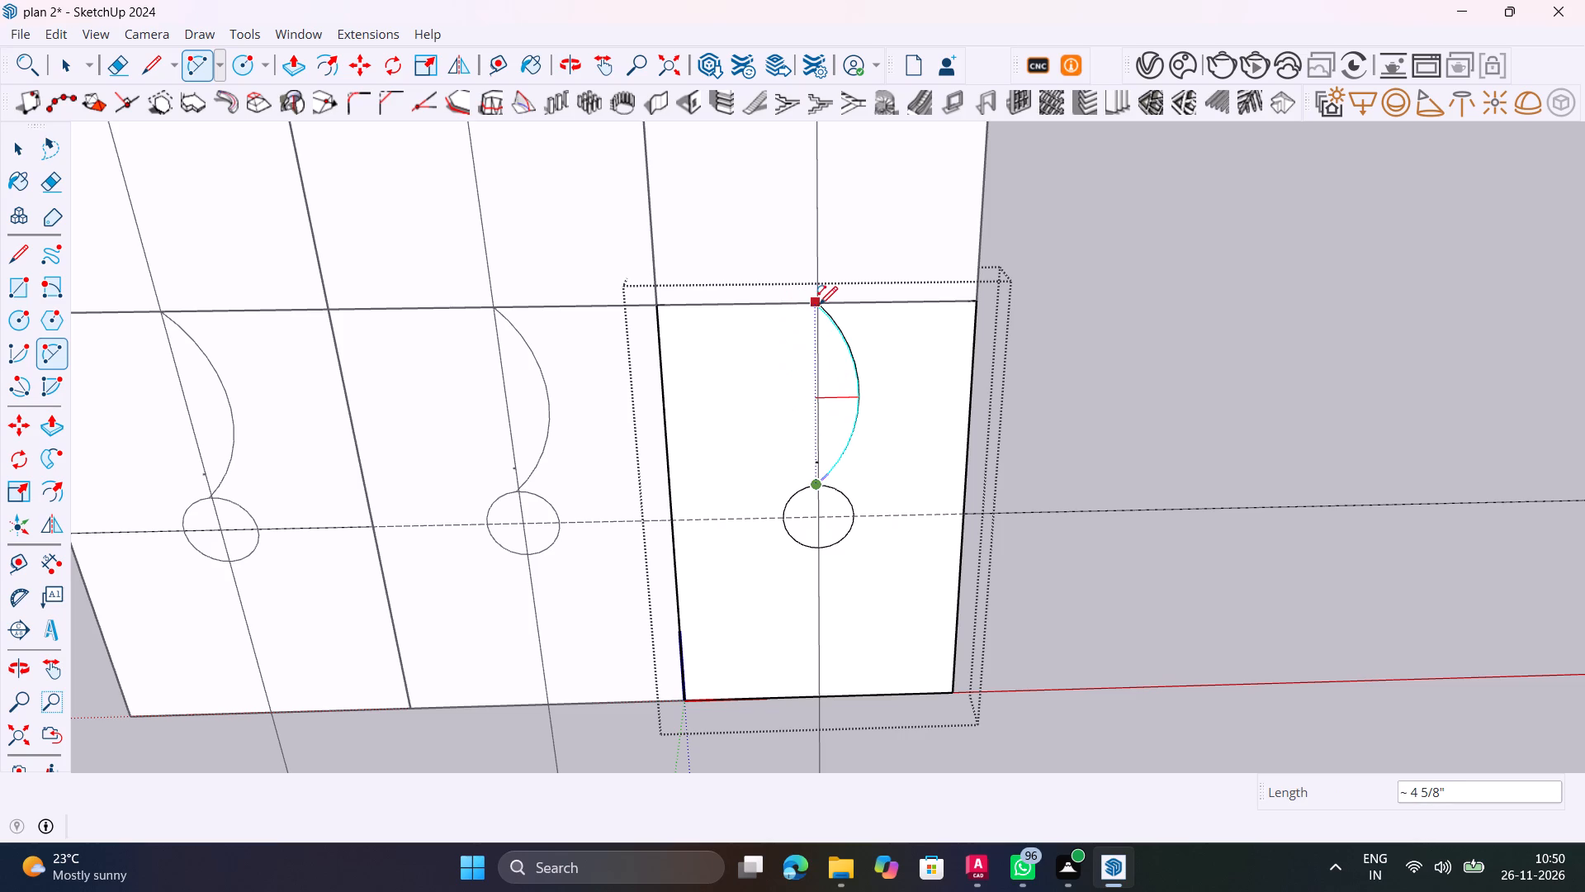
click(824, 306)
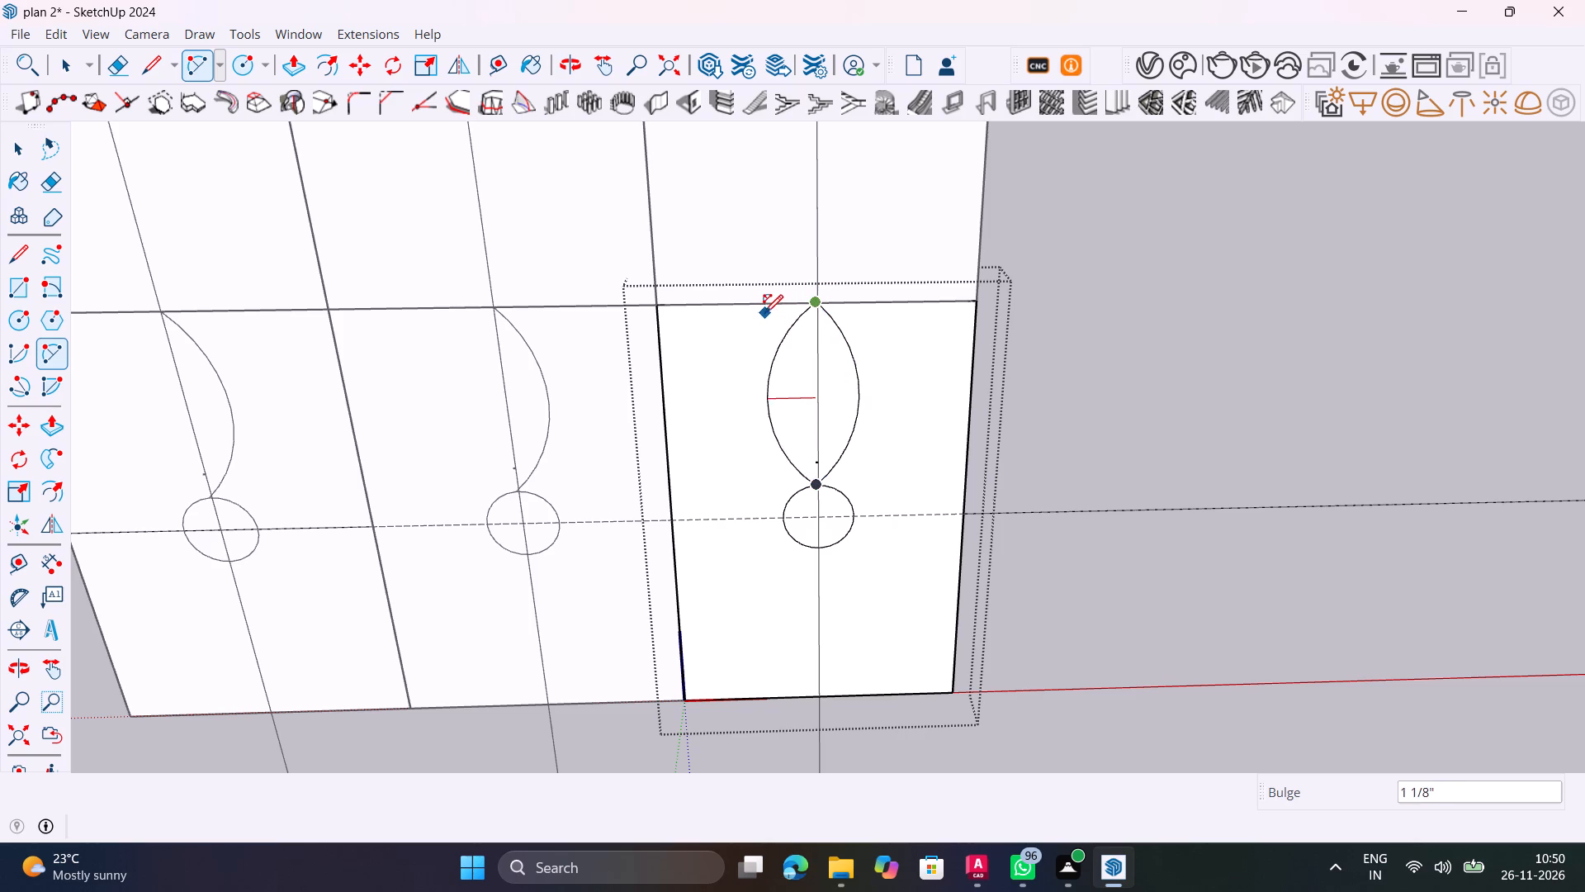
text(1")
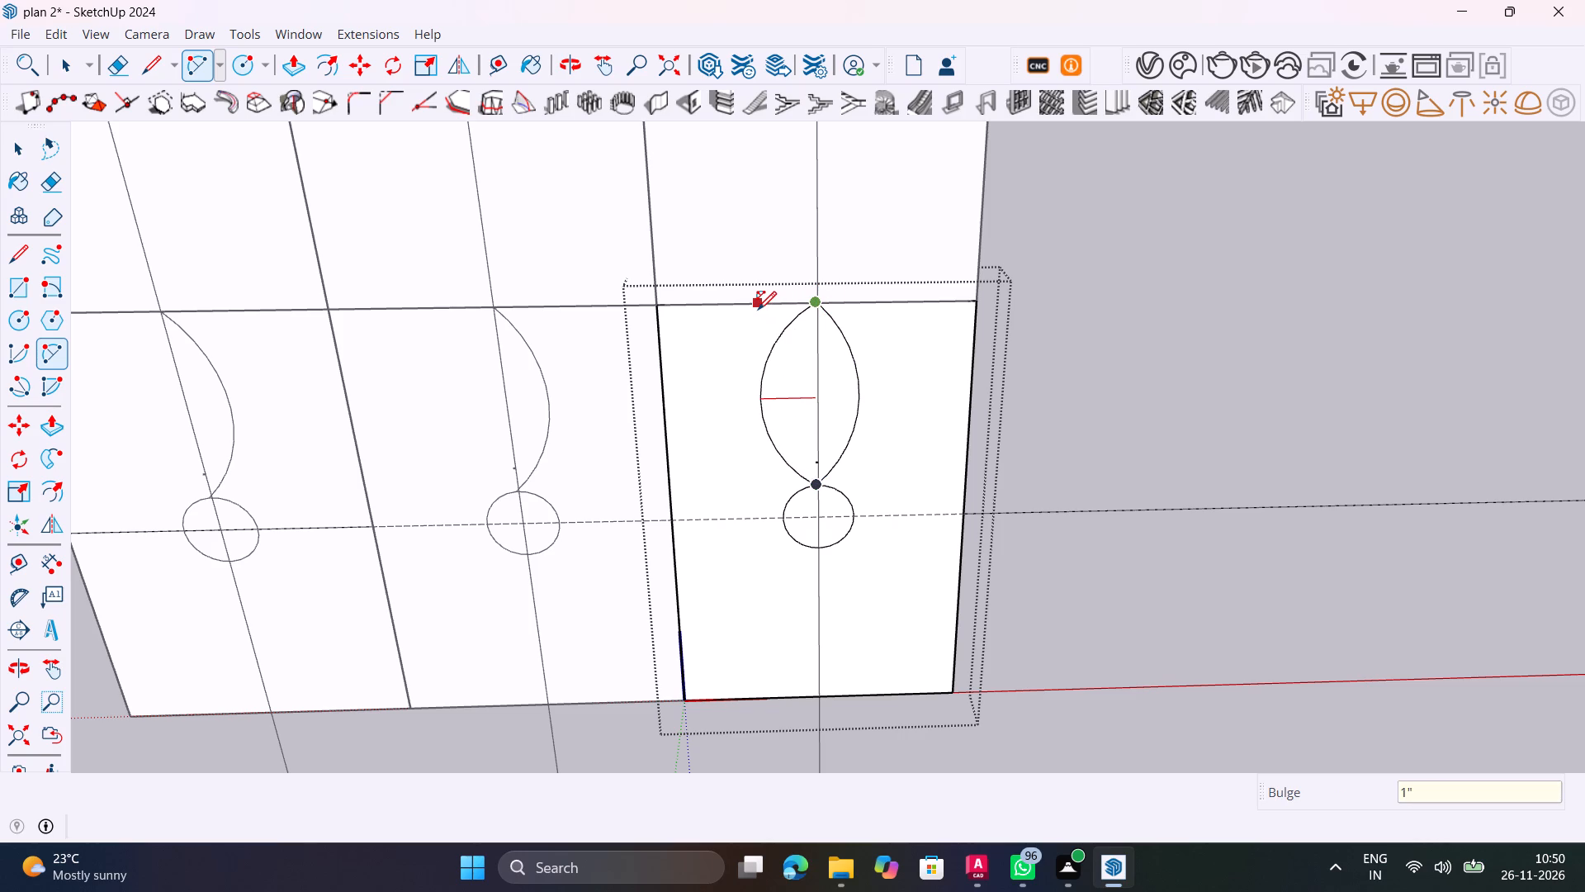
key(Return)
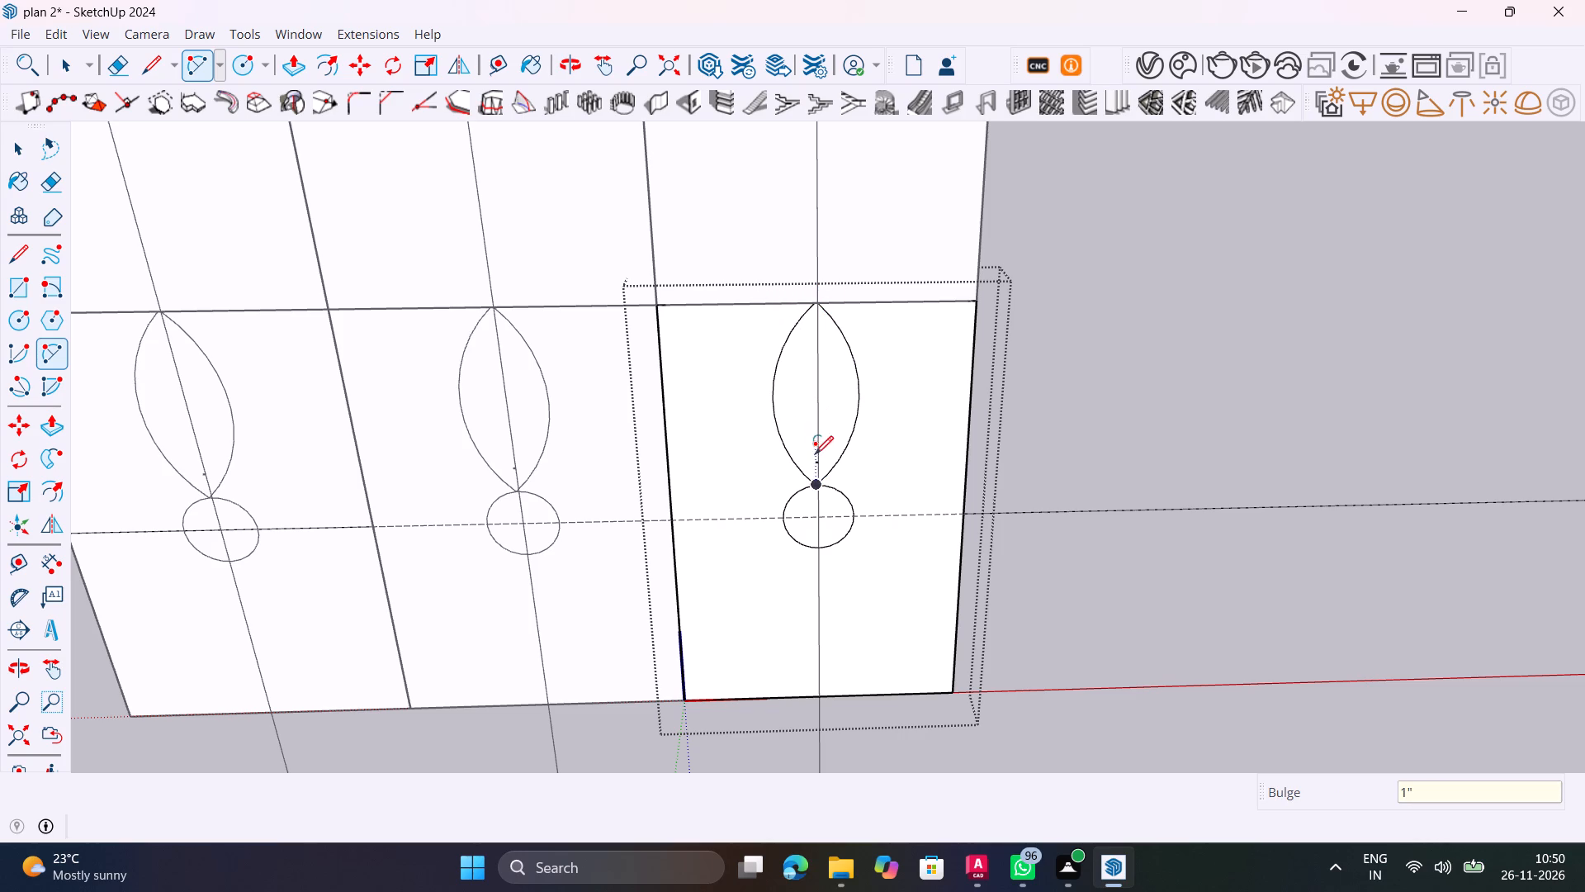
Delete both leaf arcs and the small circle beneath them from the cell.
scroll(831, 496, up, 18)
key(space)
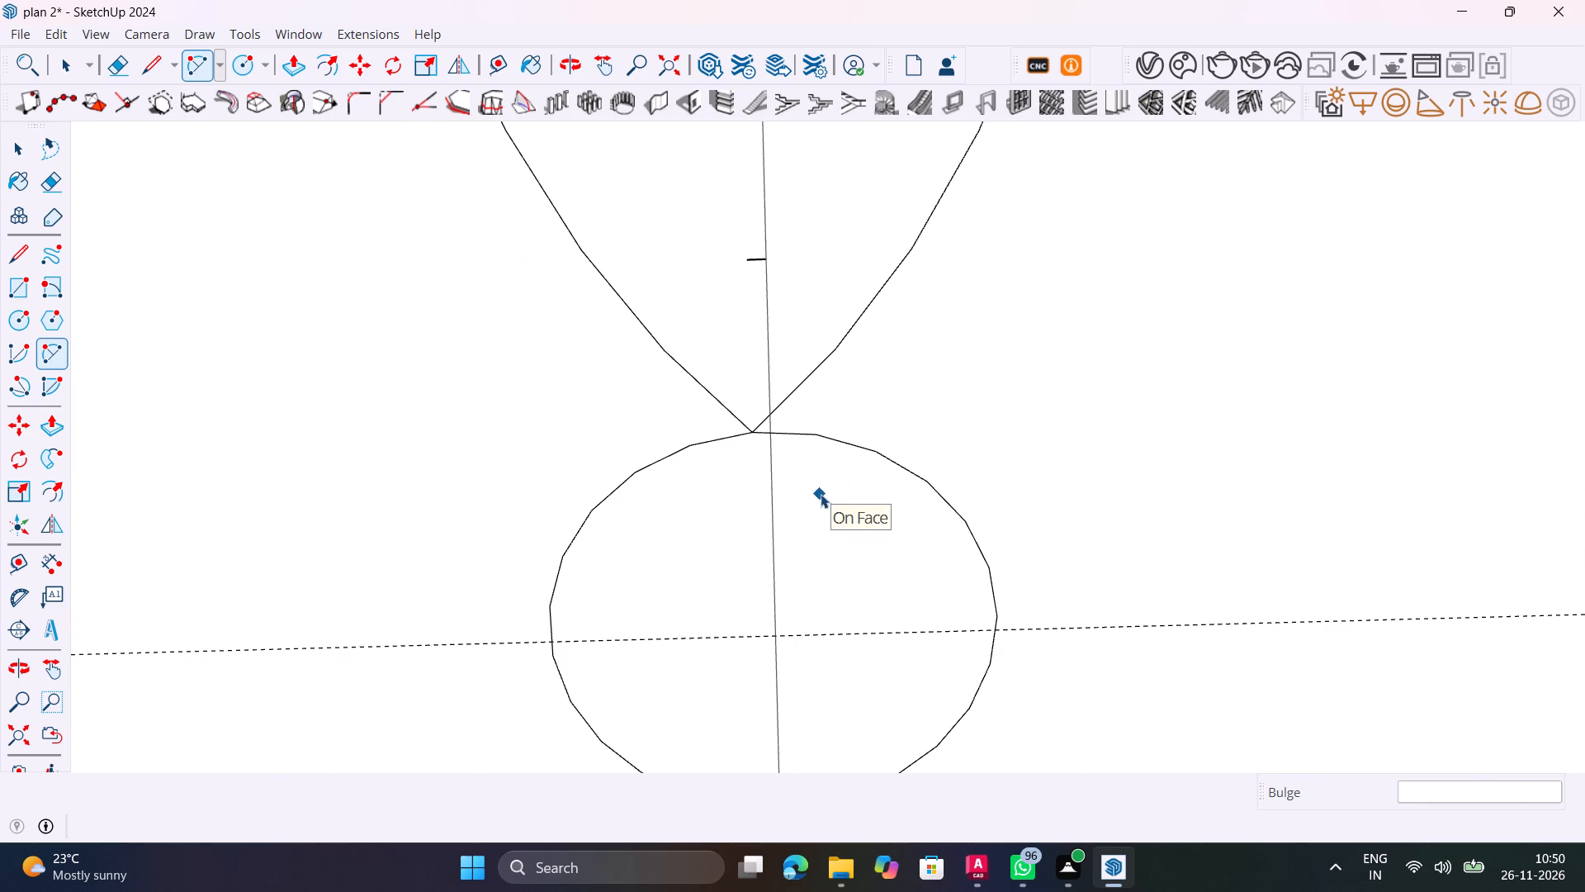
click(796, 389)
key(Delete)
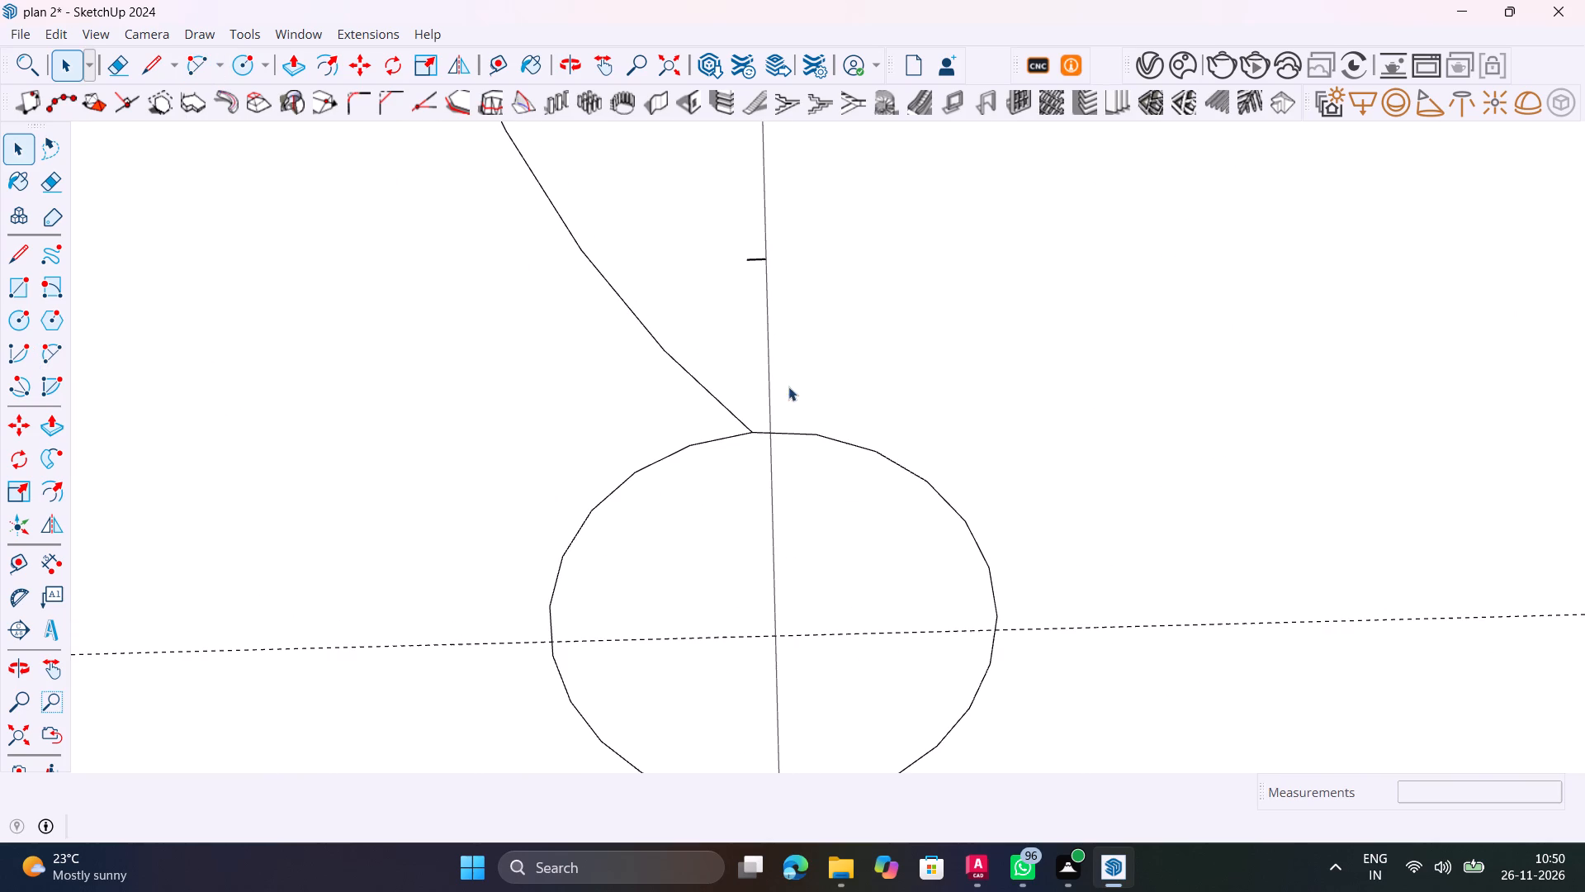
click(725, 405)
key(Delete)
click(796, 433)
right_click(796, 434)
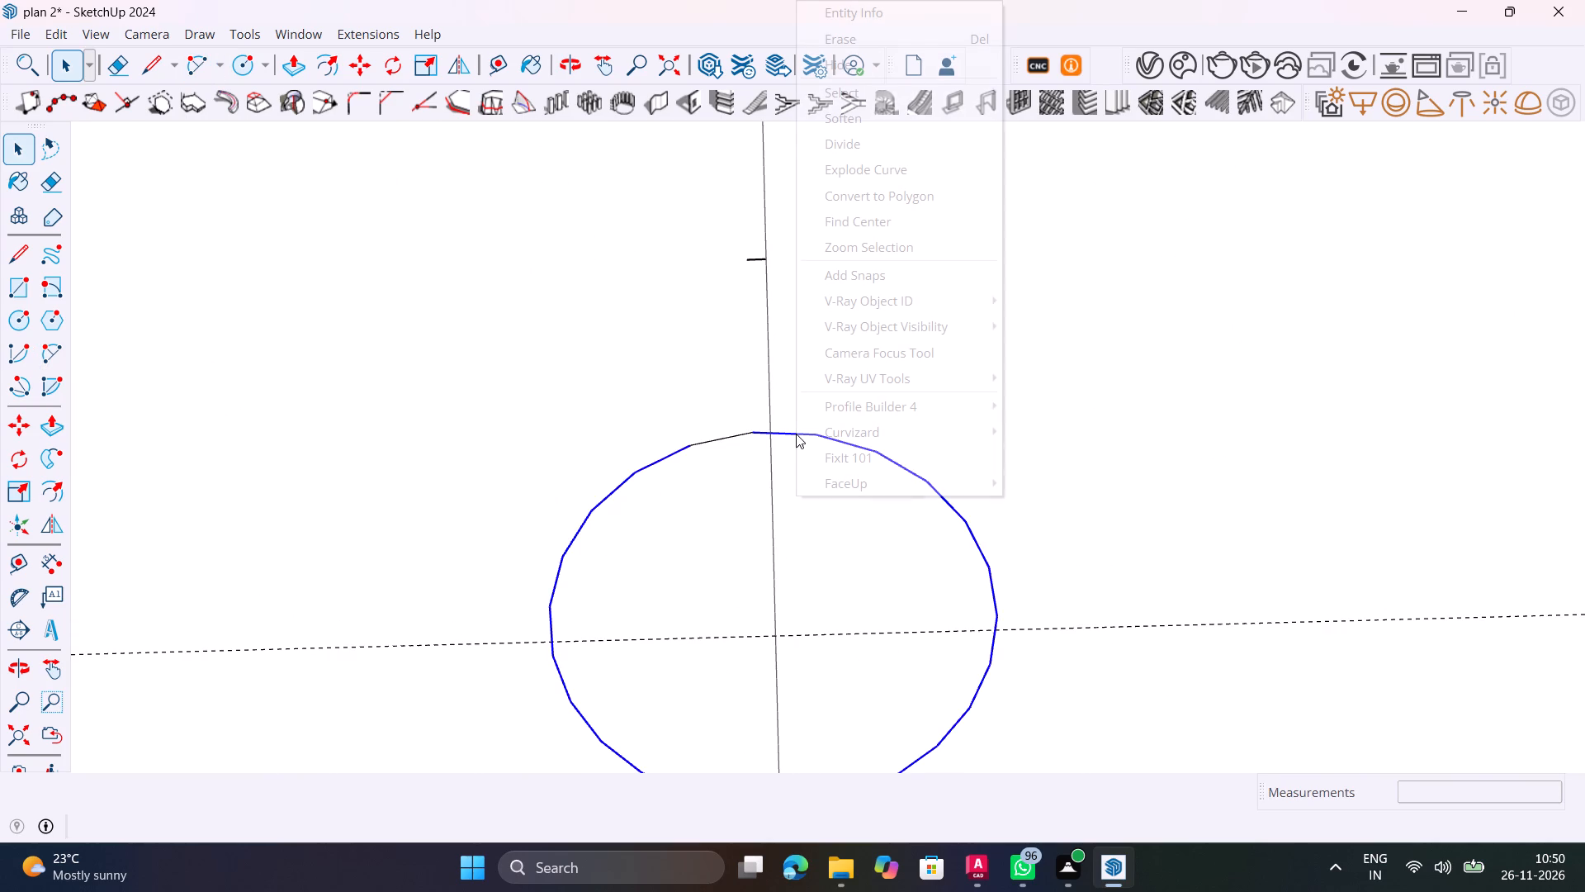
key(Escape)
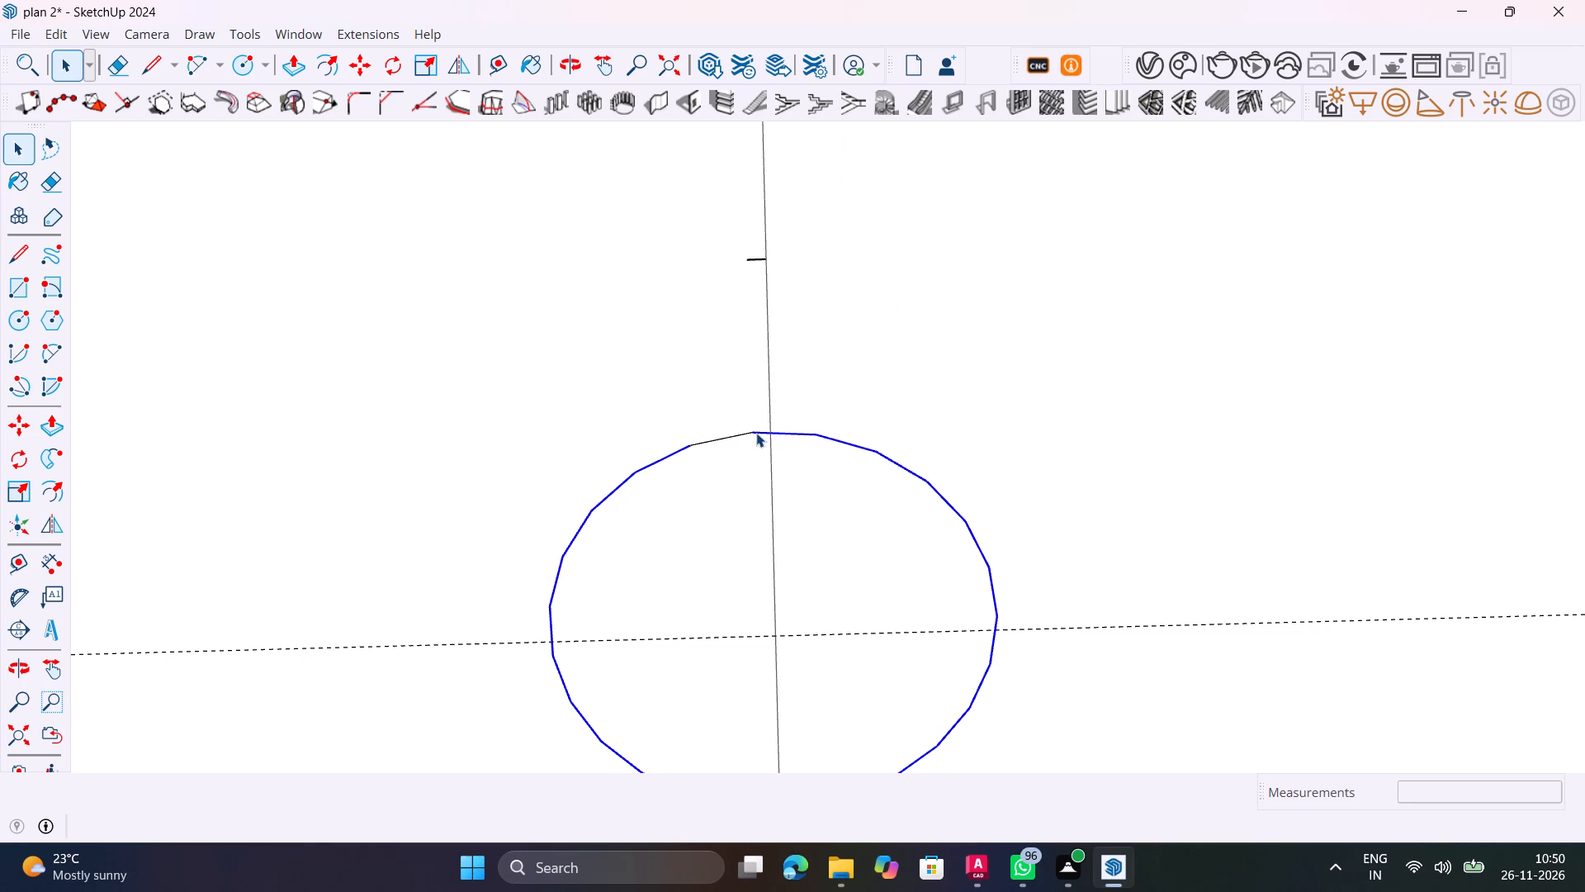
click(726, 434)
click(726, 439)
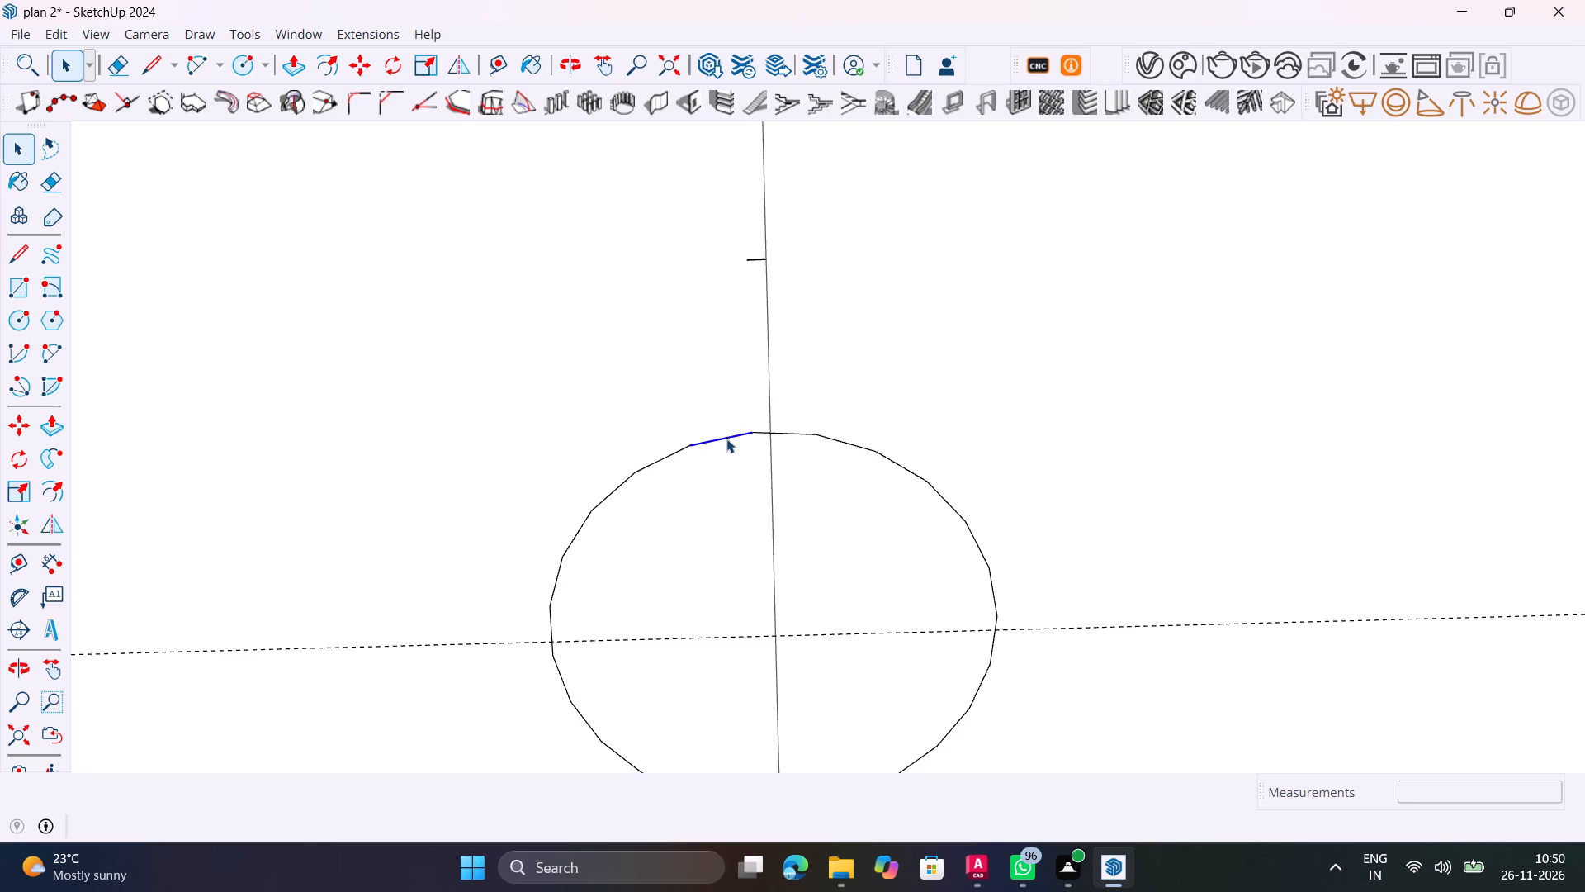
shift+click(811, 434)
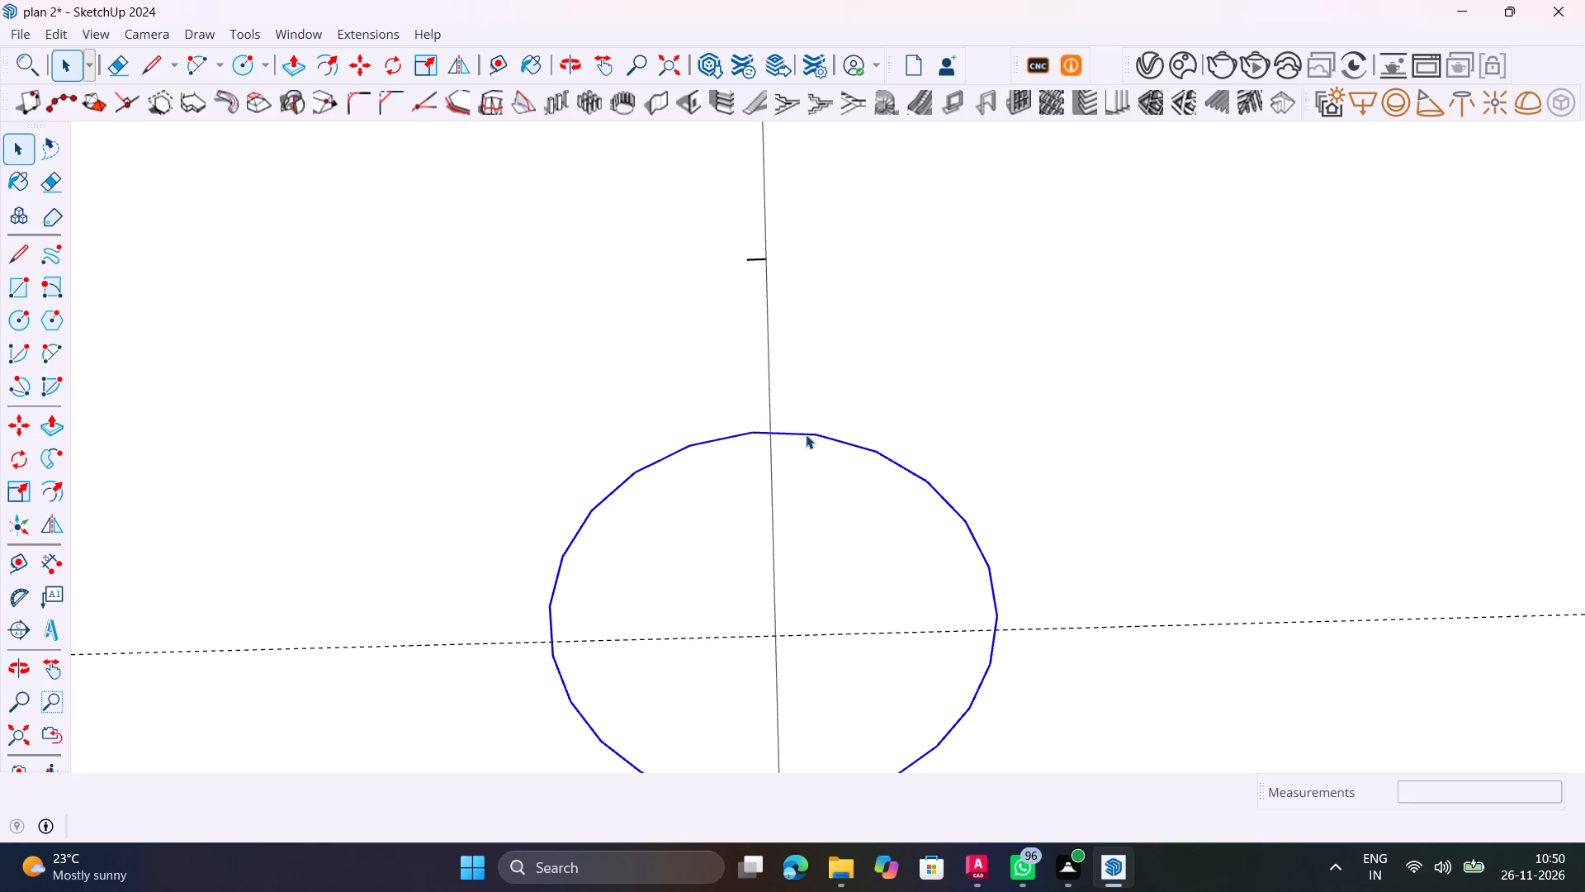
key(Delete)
Delete the short leftover edge segment beside the vertical guide above the intersection.
click(753, 261)
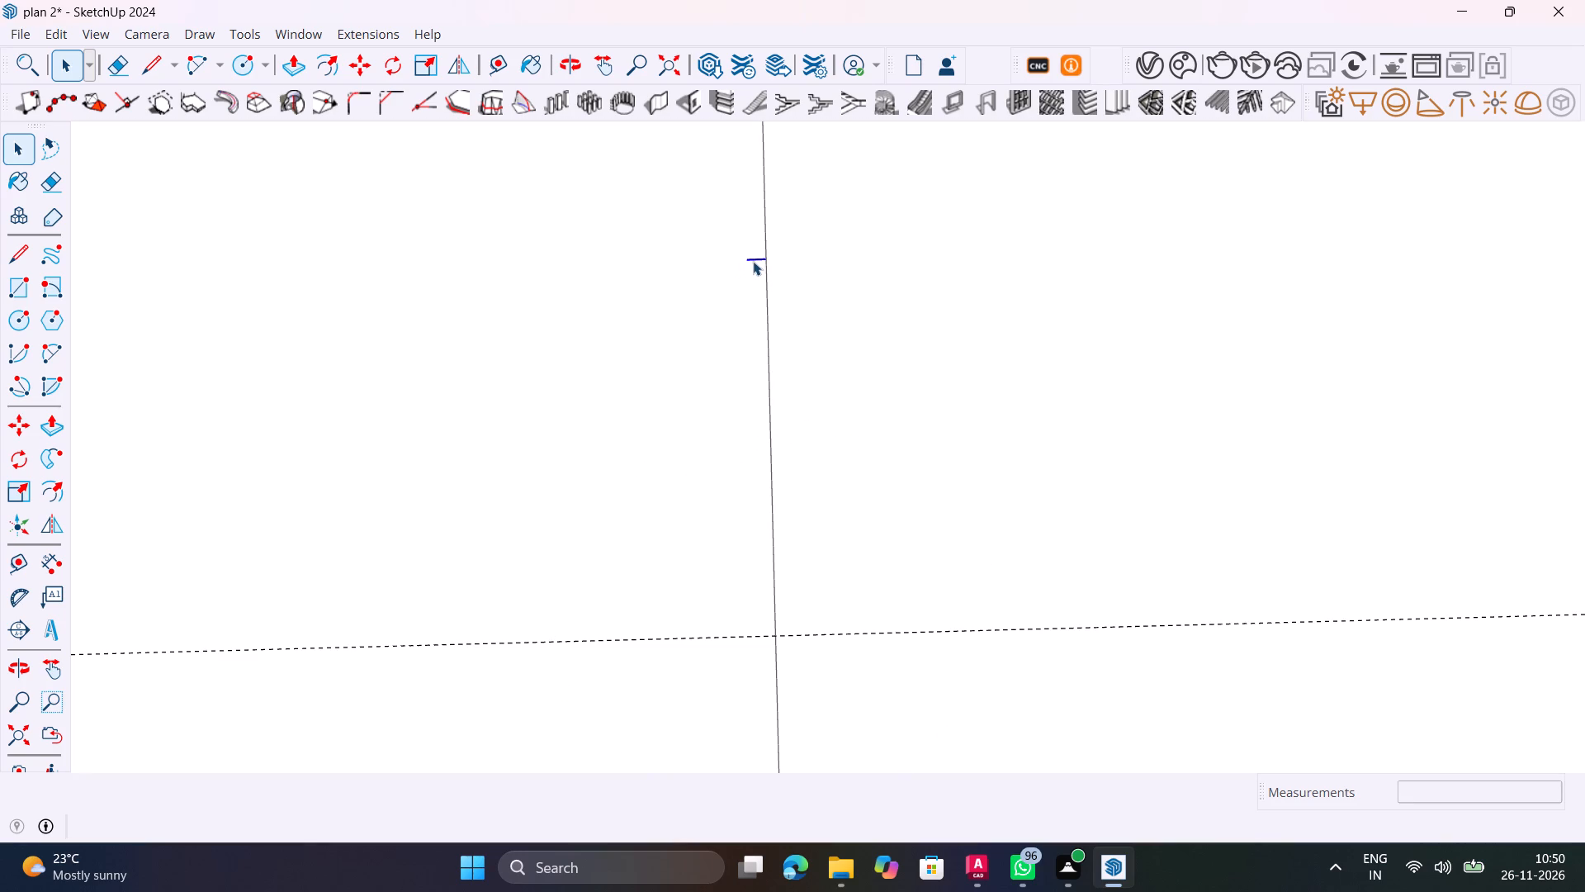
key(Delete)
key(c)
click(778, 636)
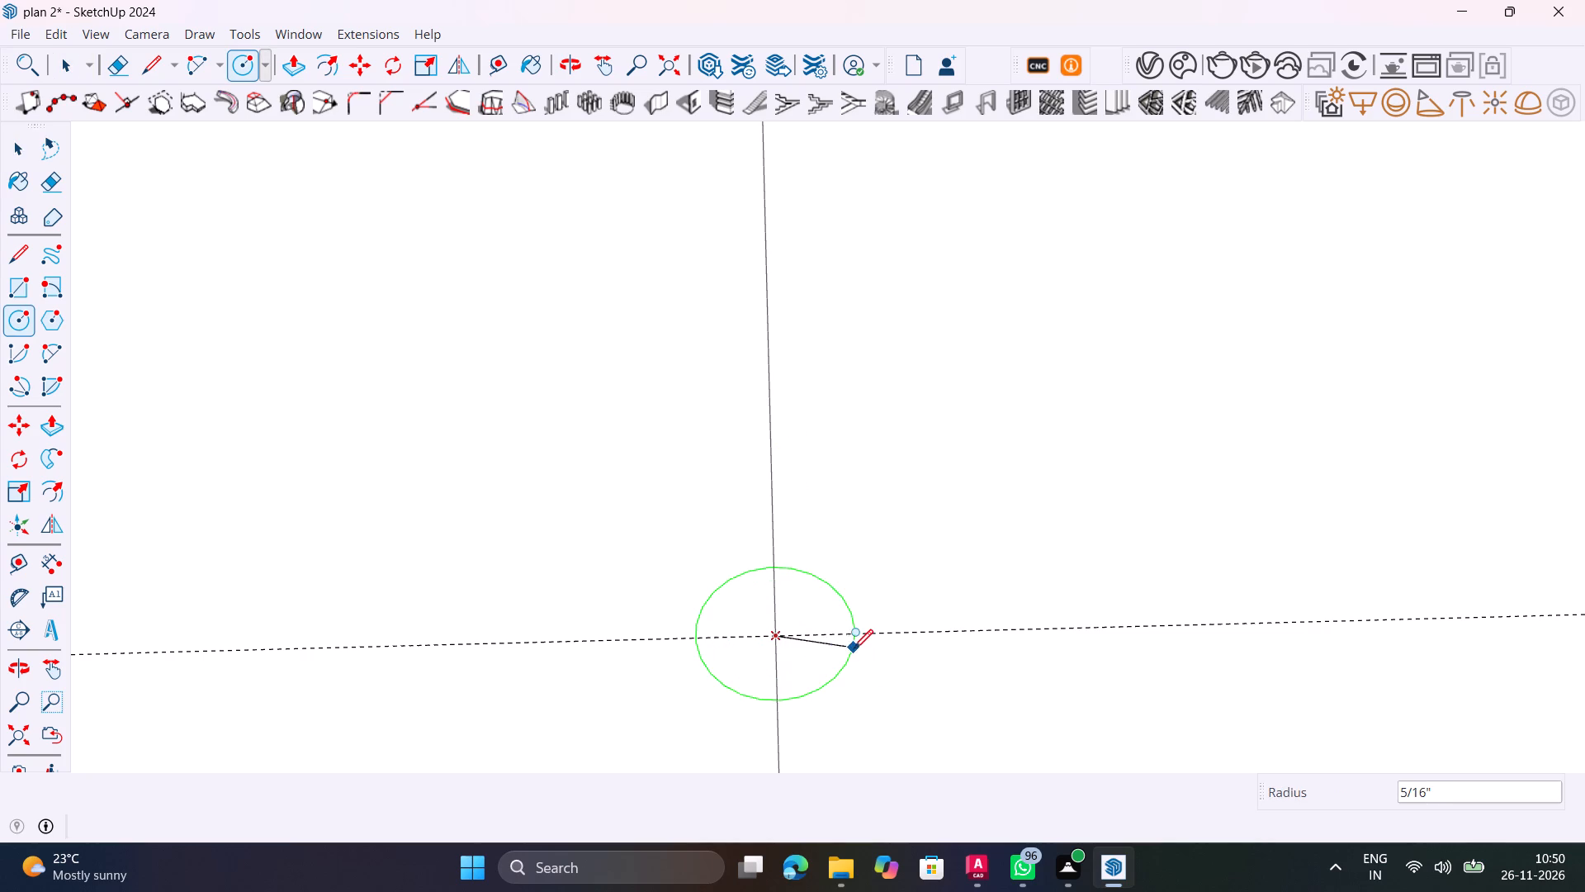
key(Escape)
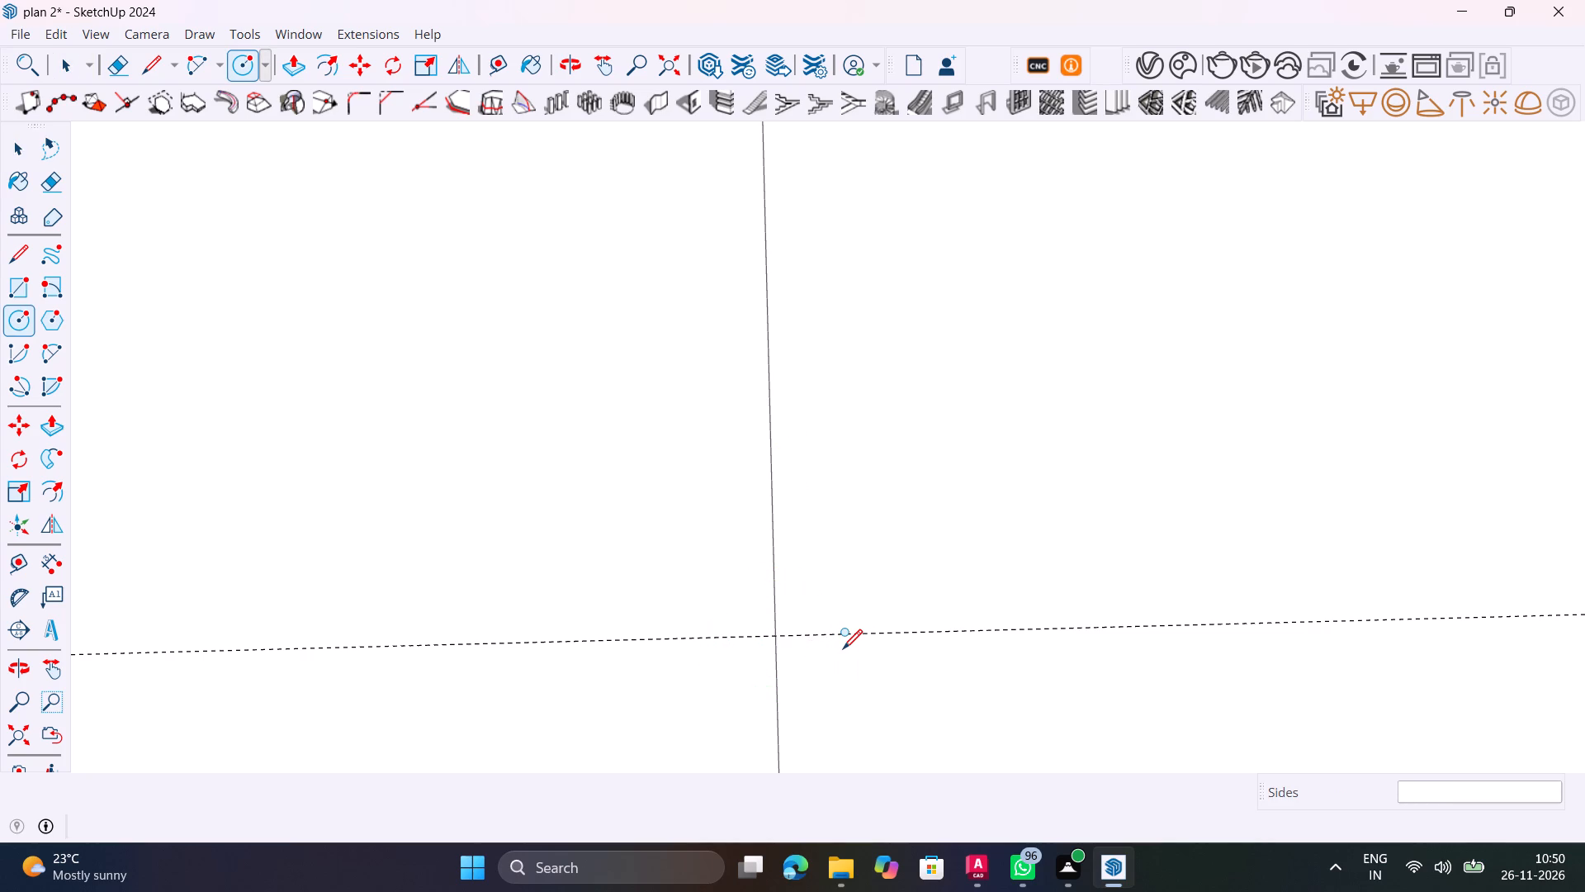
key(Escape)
Draw a circle of 1" radius centred on the cell's guide intersection, with the number of sides set to 150.
key(c)
text(150s)
key(Return)
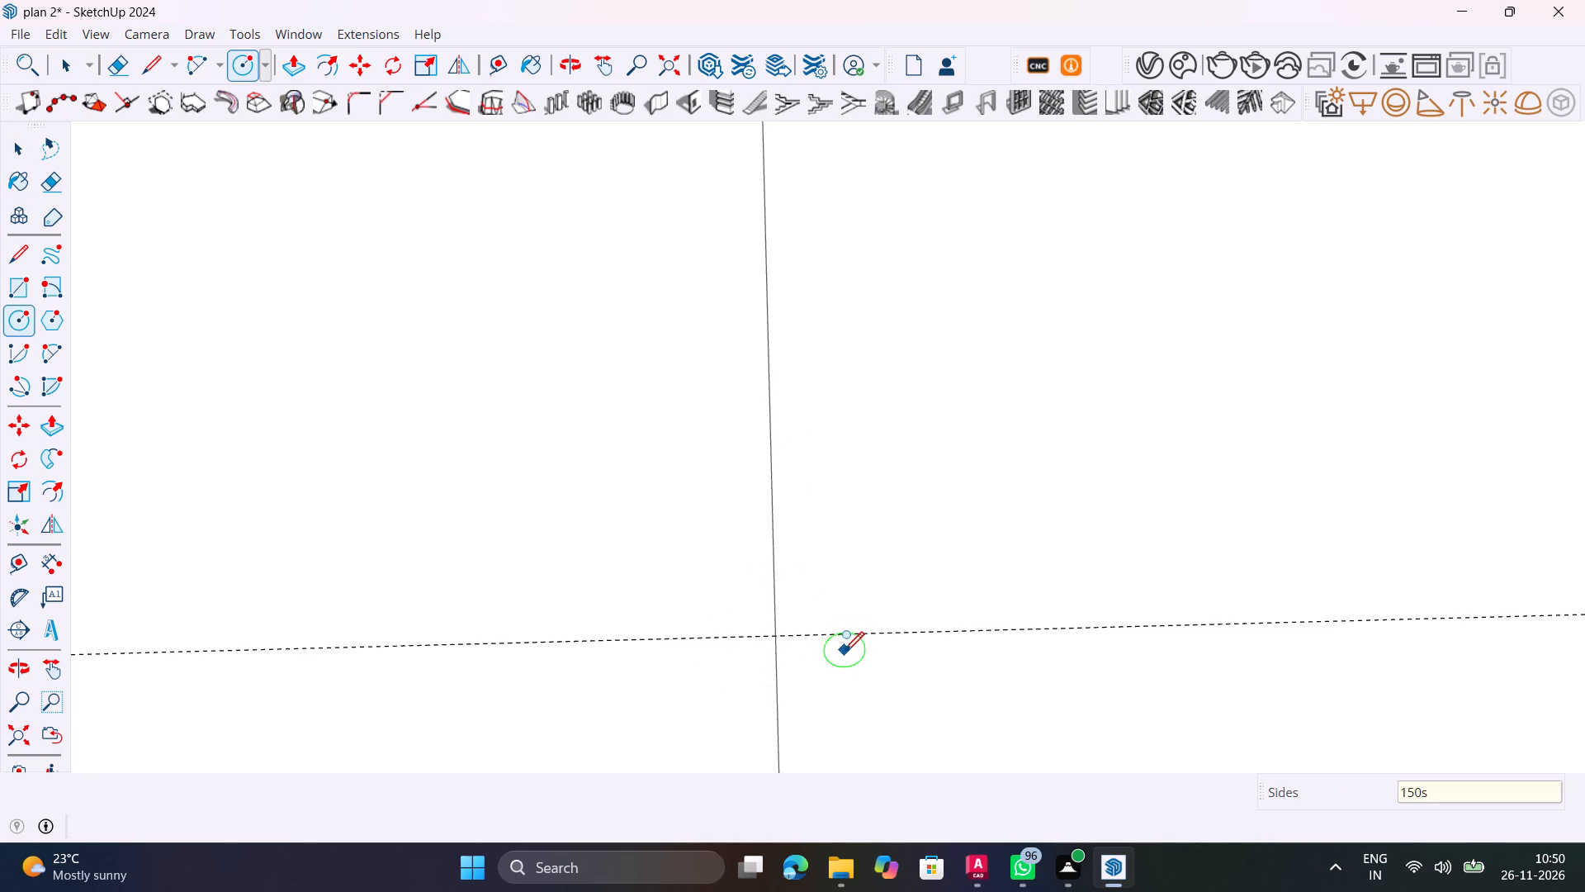
click(778, 636)
scroll(896, 679, down, 5)
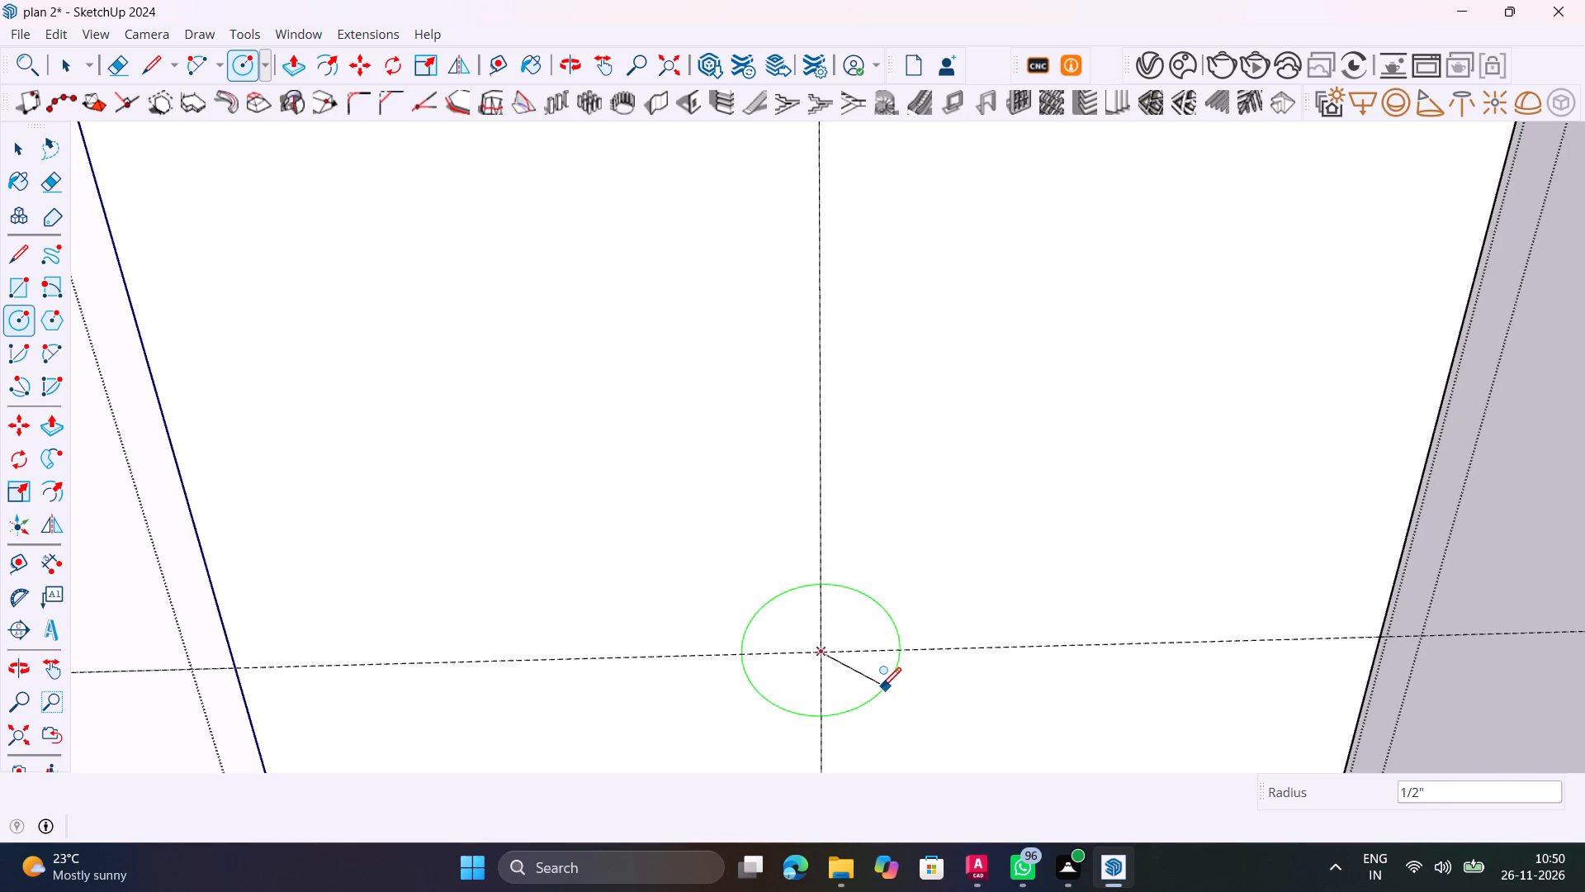
text(1")
key(Return)
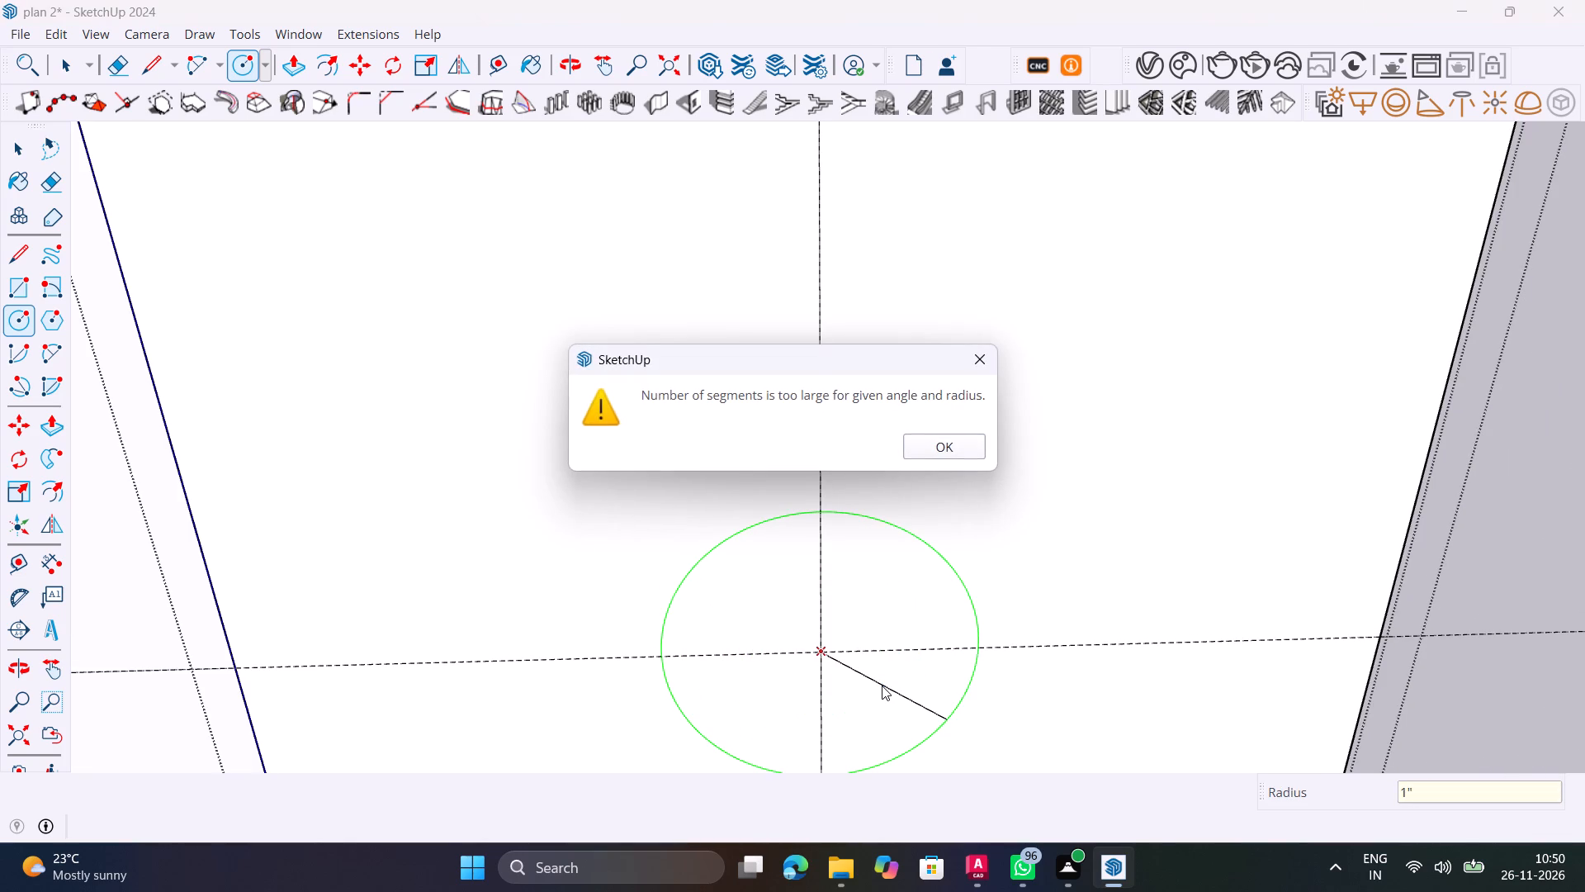
click(928, 454)
Draw a two-point arc with a 1" bulge from the circle's top to the midpoint of the cell's top edge, curving right of the vertical guide.
scroll(1193, 471, down, 6)
middle_drag(1034, 626, 968, 418)
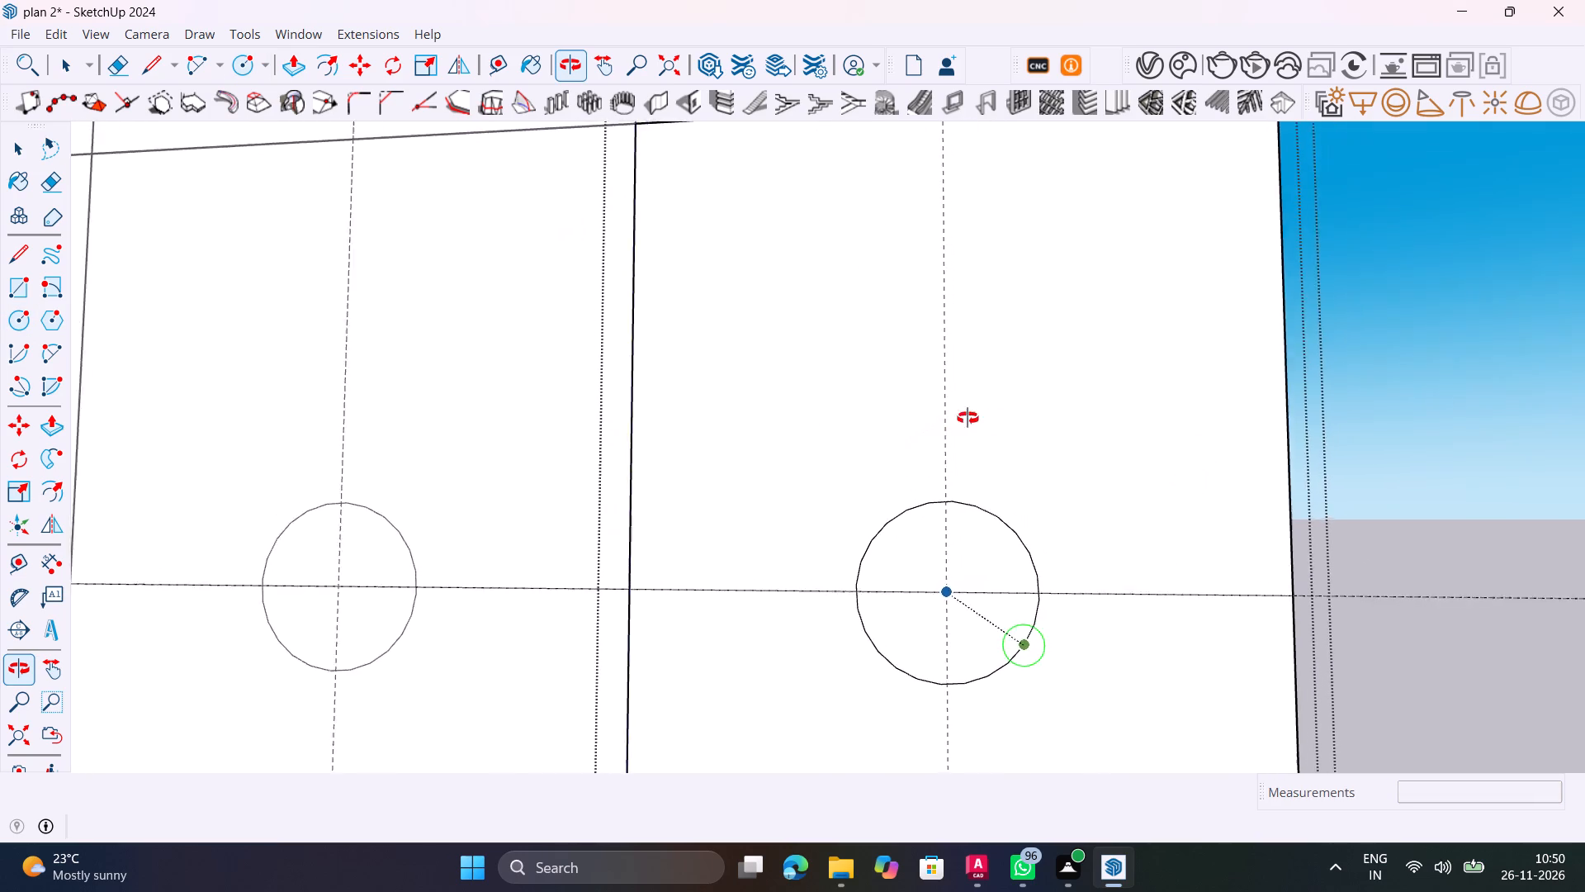
middle_drag(968, 418, 1072, 479)
scroll(999, 490, down, 5)
key(space)
middle_drag(995, 505, 993, 531)
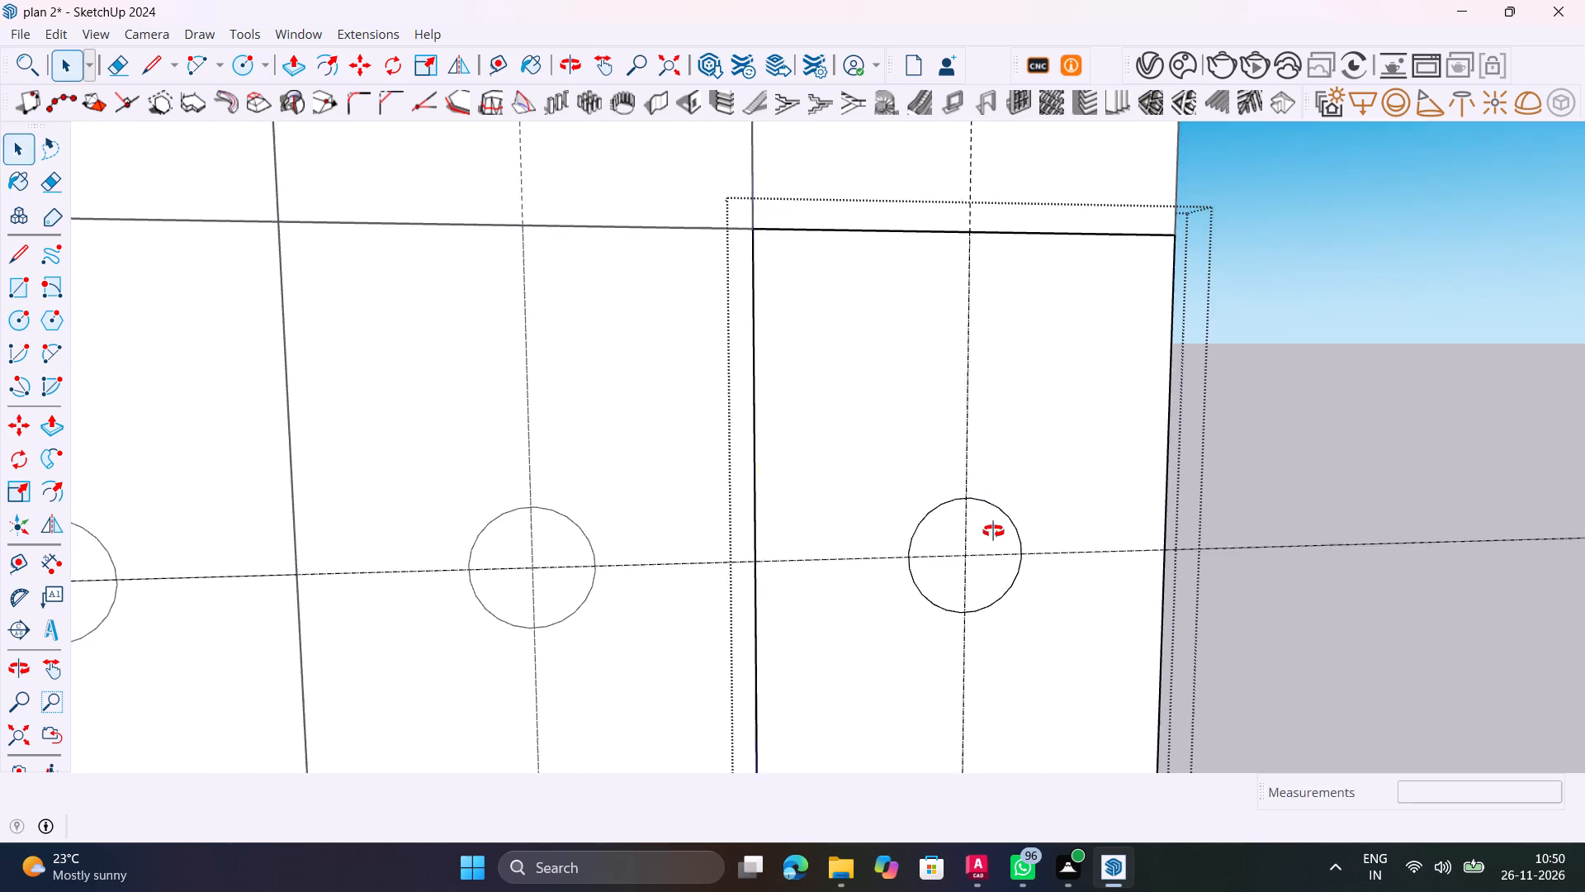
middle_drag(993, 531, 917, 640)
scroll(955, 546, down, 4)
shift+middle_drag(956, 577, 884, 717)
scroll(903, 657, up, 5)
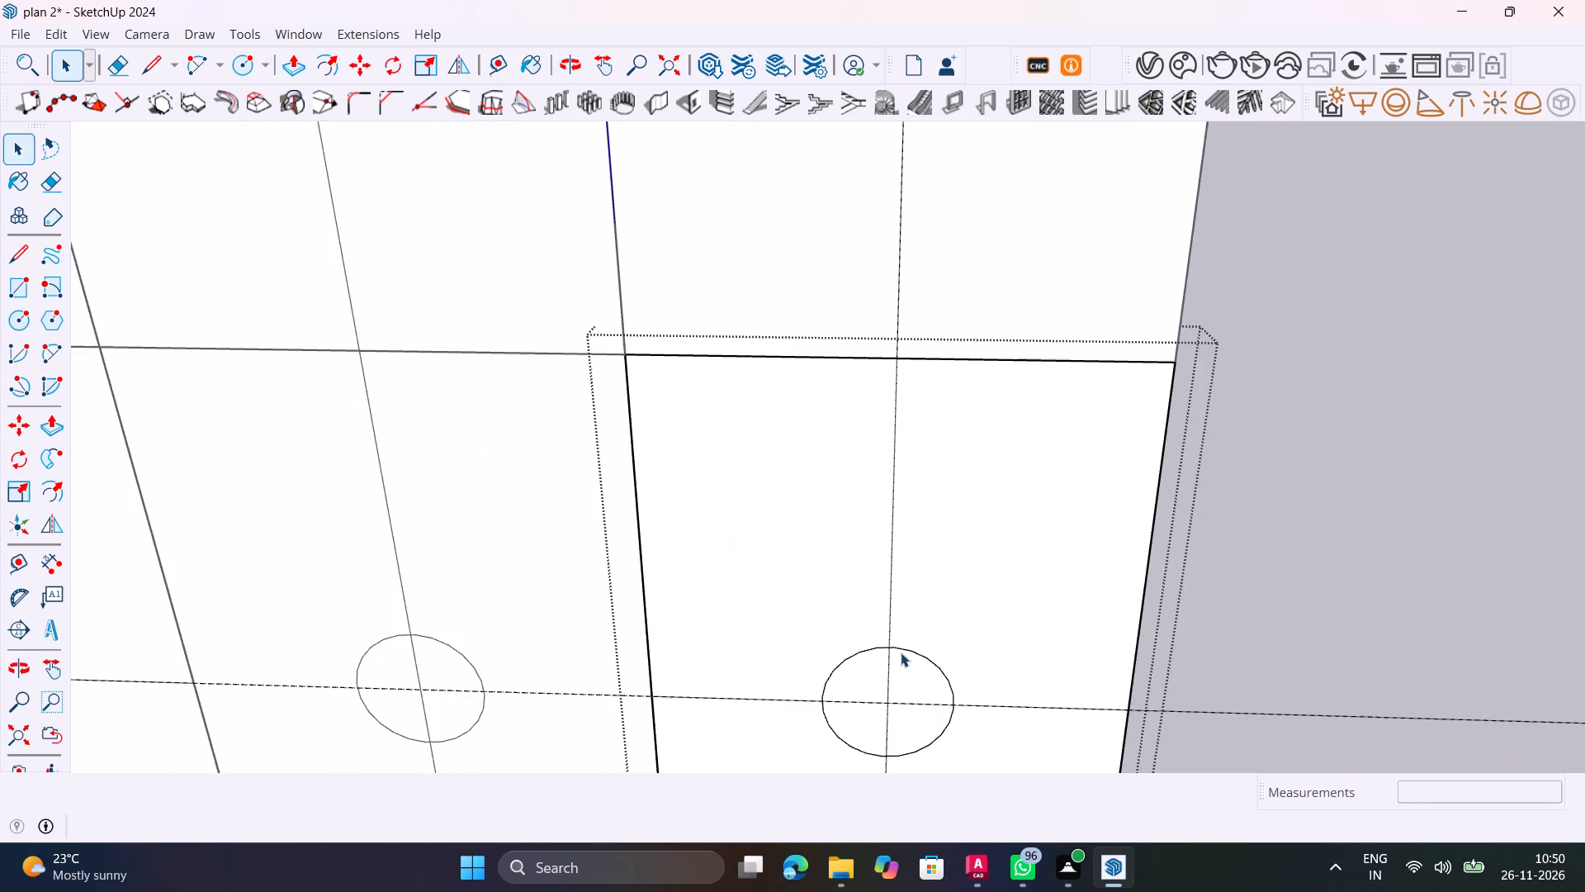
scroll(901, 652, up, 11)
key(a)
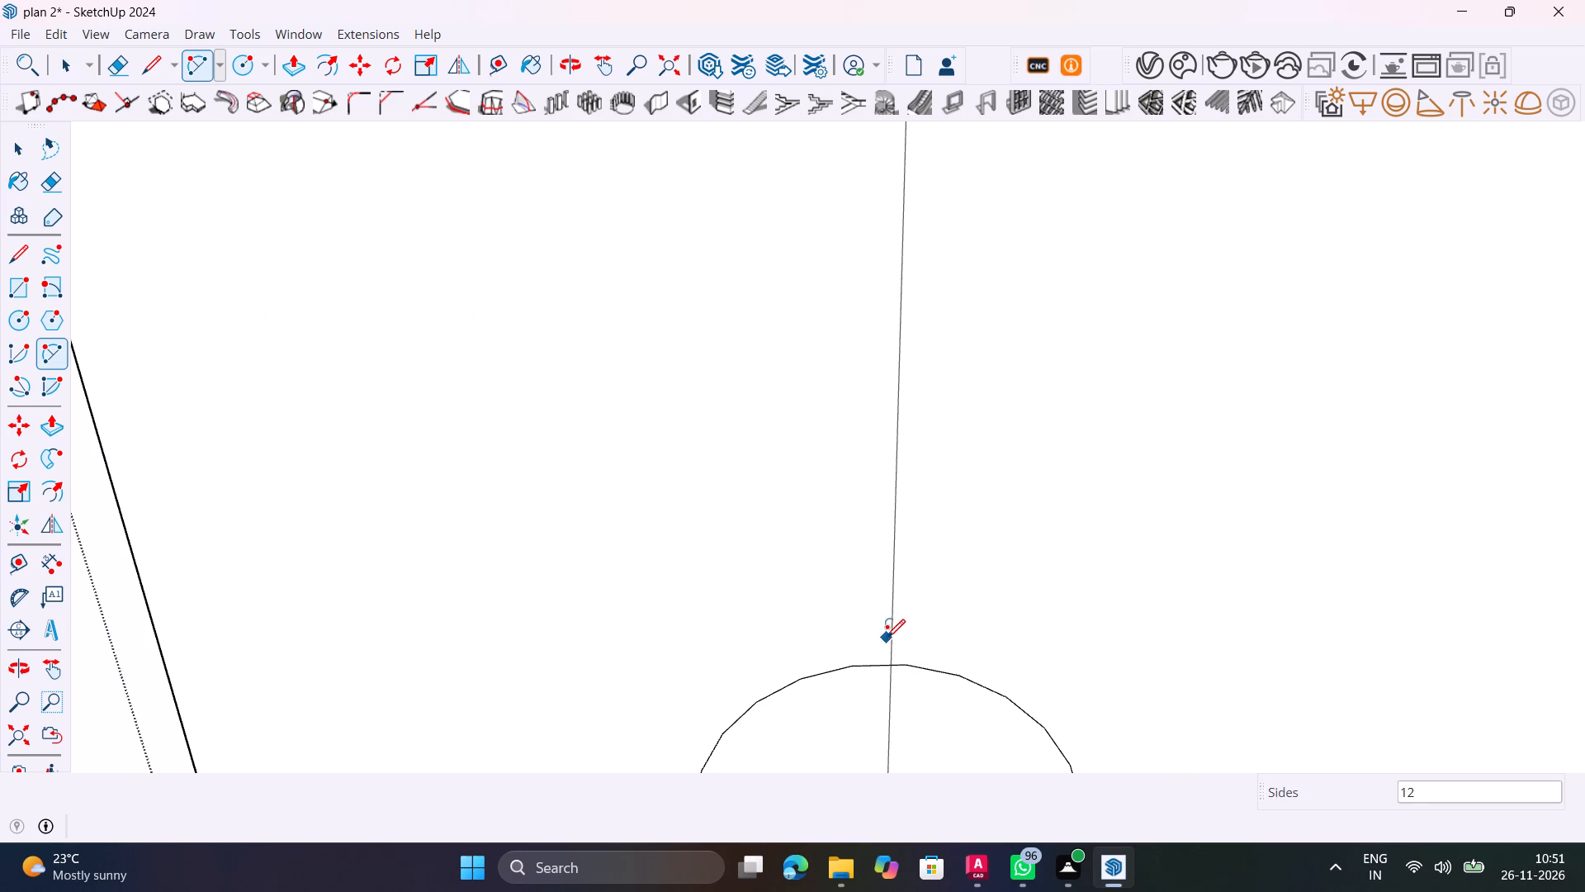
click(891, 665)
scroll(982, 445, down, 12)
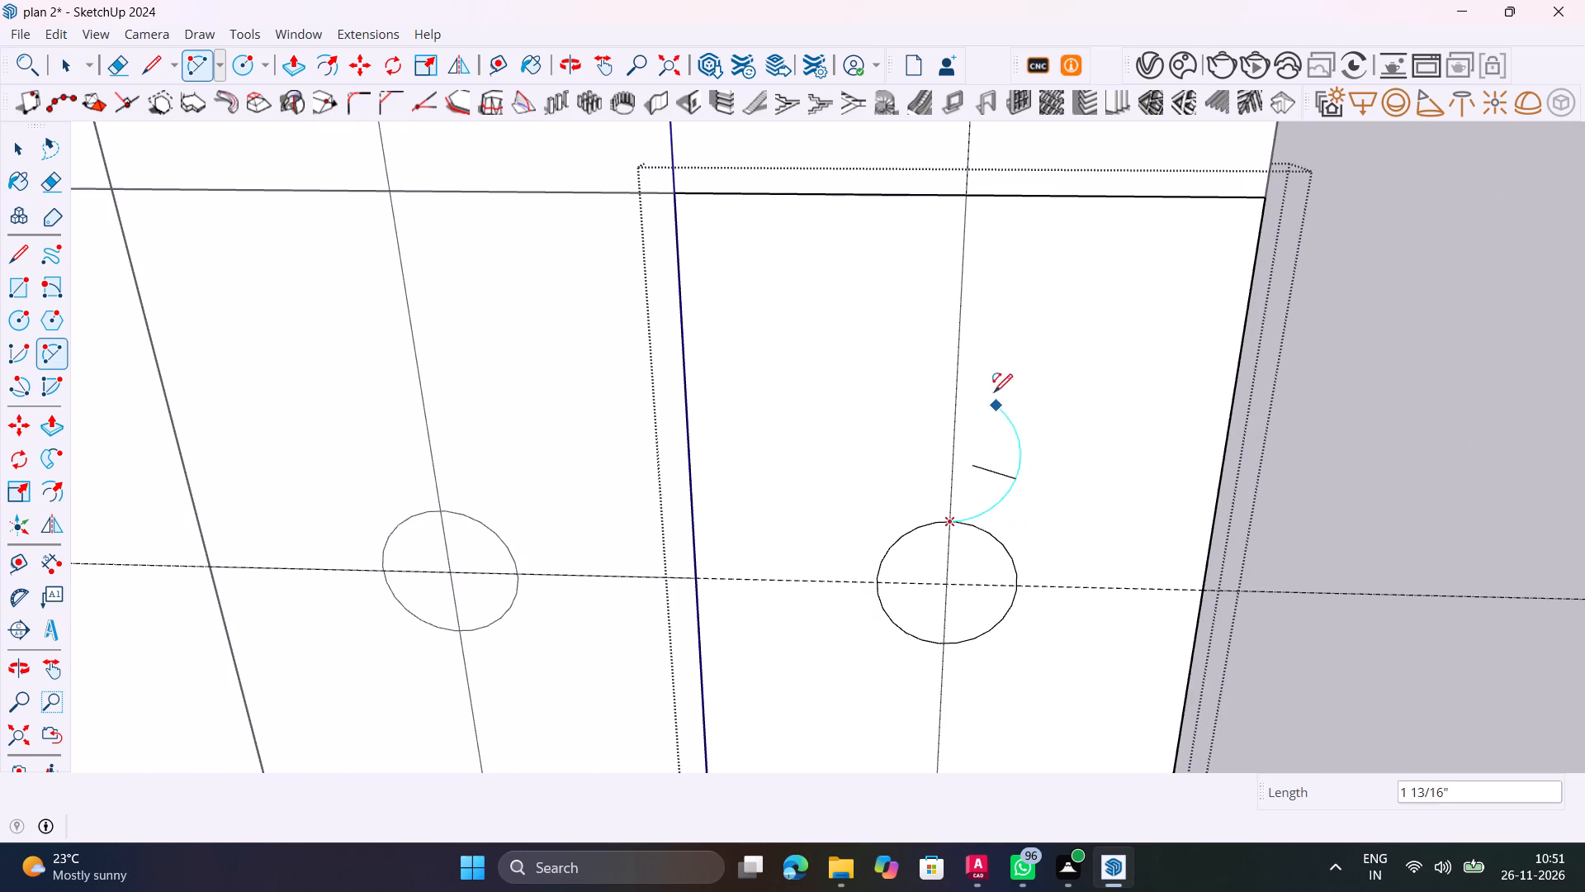
click(968, 197)
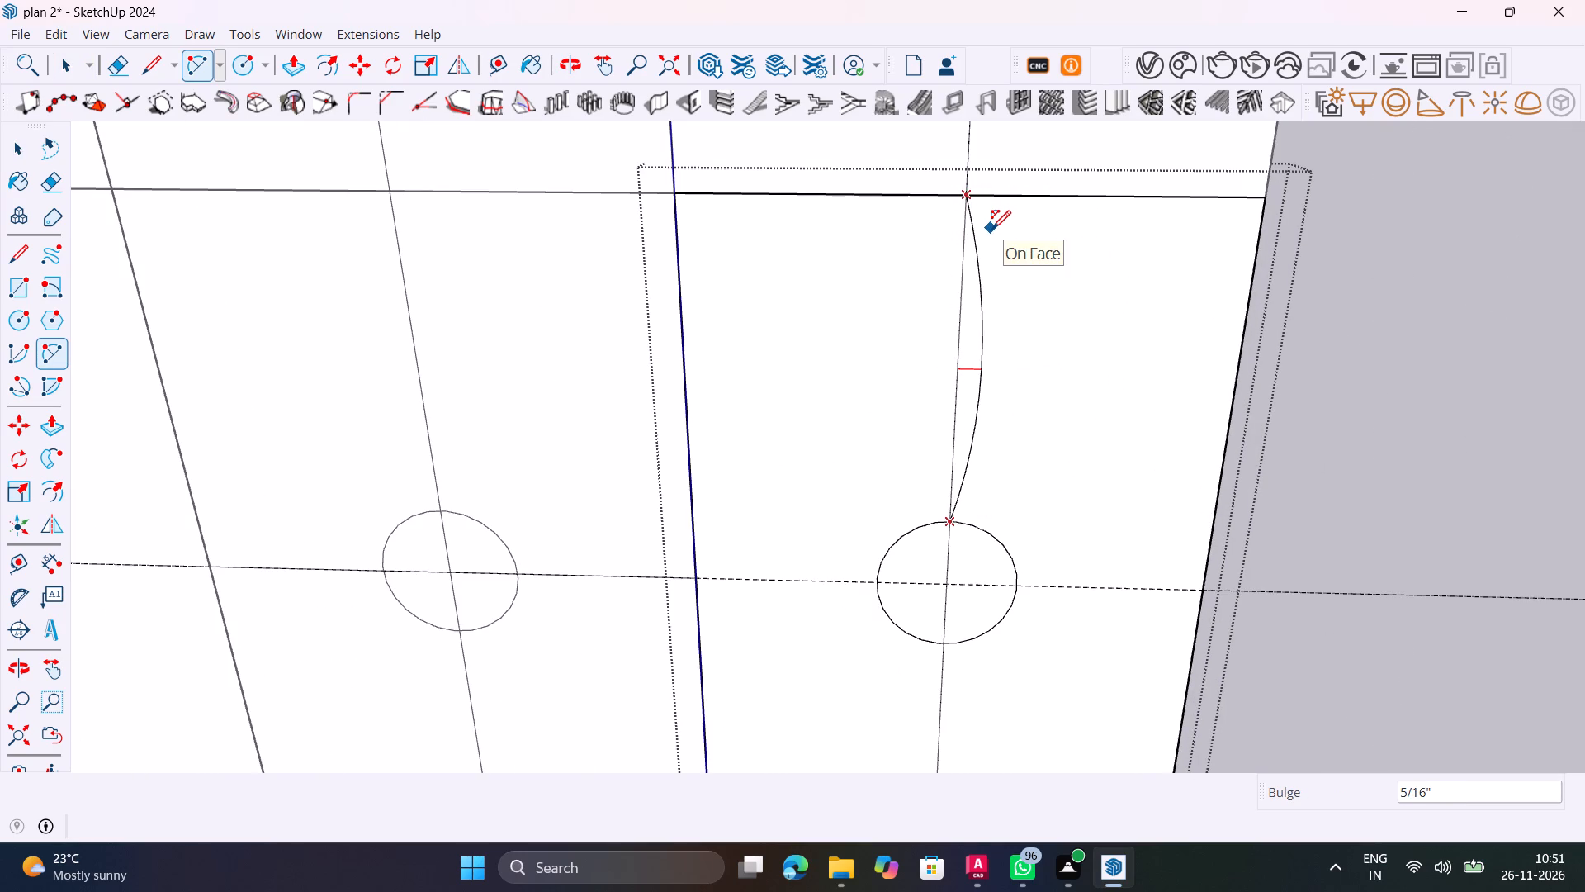
text(1")
key(Return)
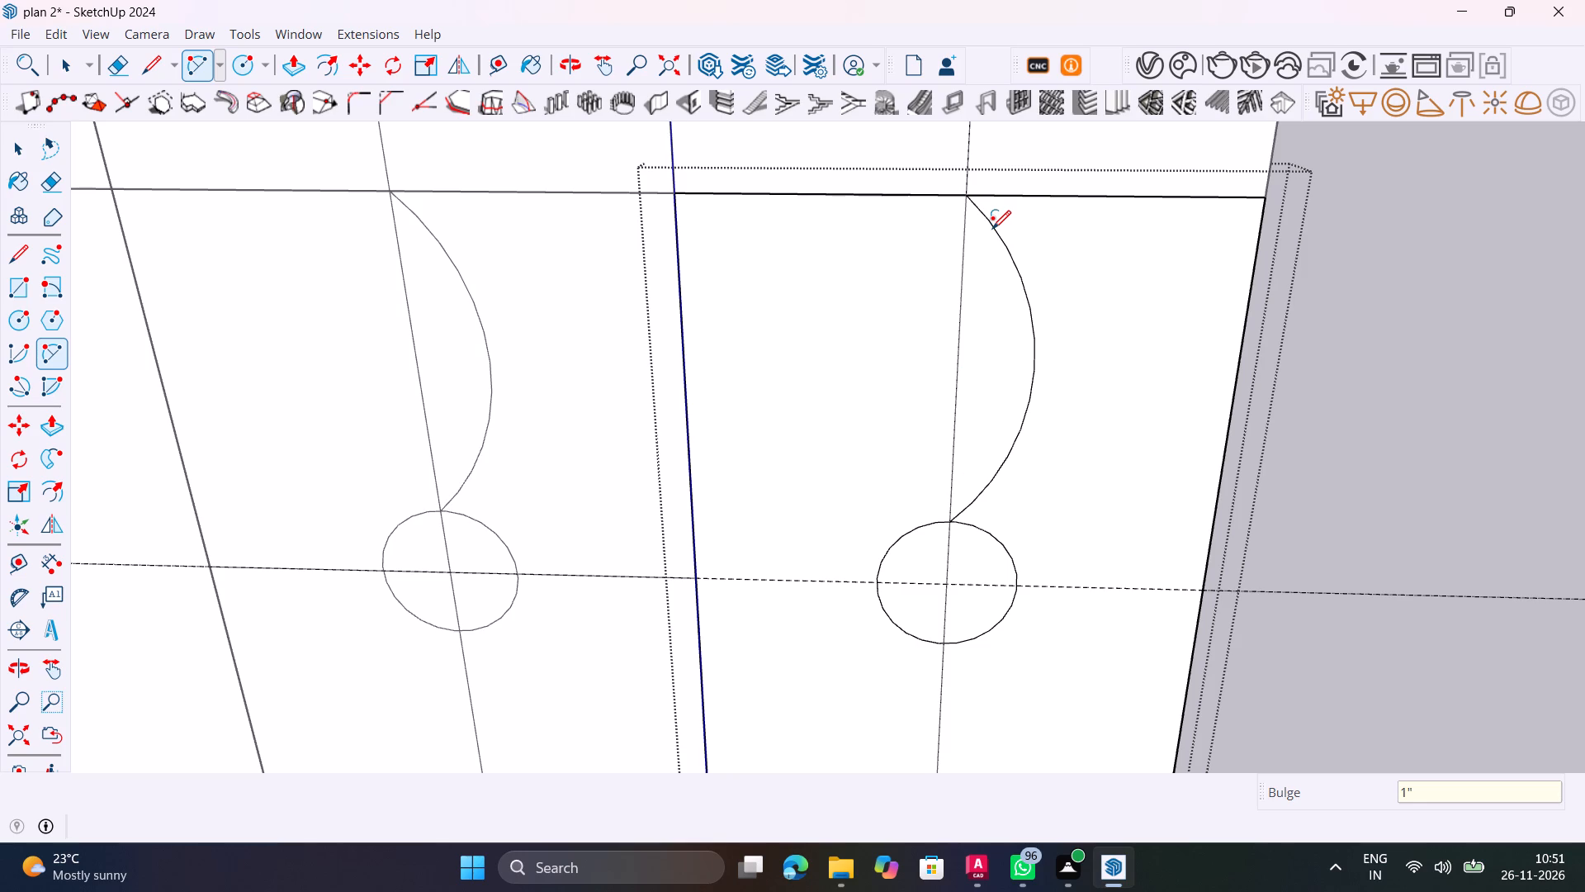
key(Return)
Draw the opposing arc with a 1" bulge between the circle's top and the top-edge midpoint, closing the leaf shape.
scroll(943, 522, up, 13)
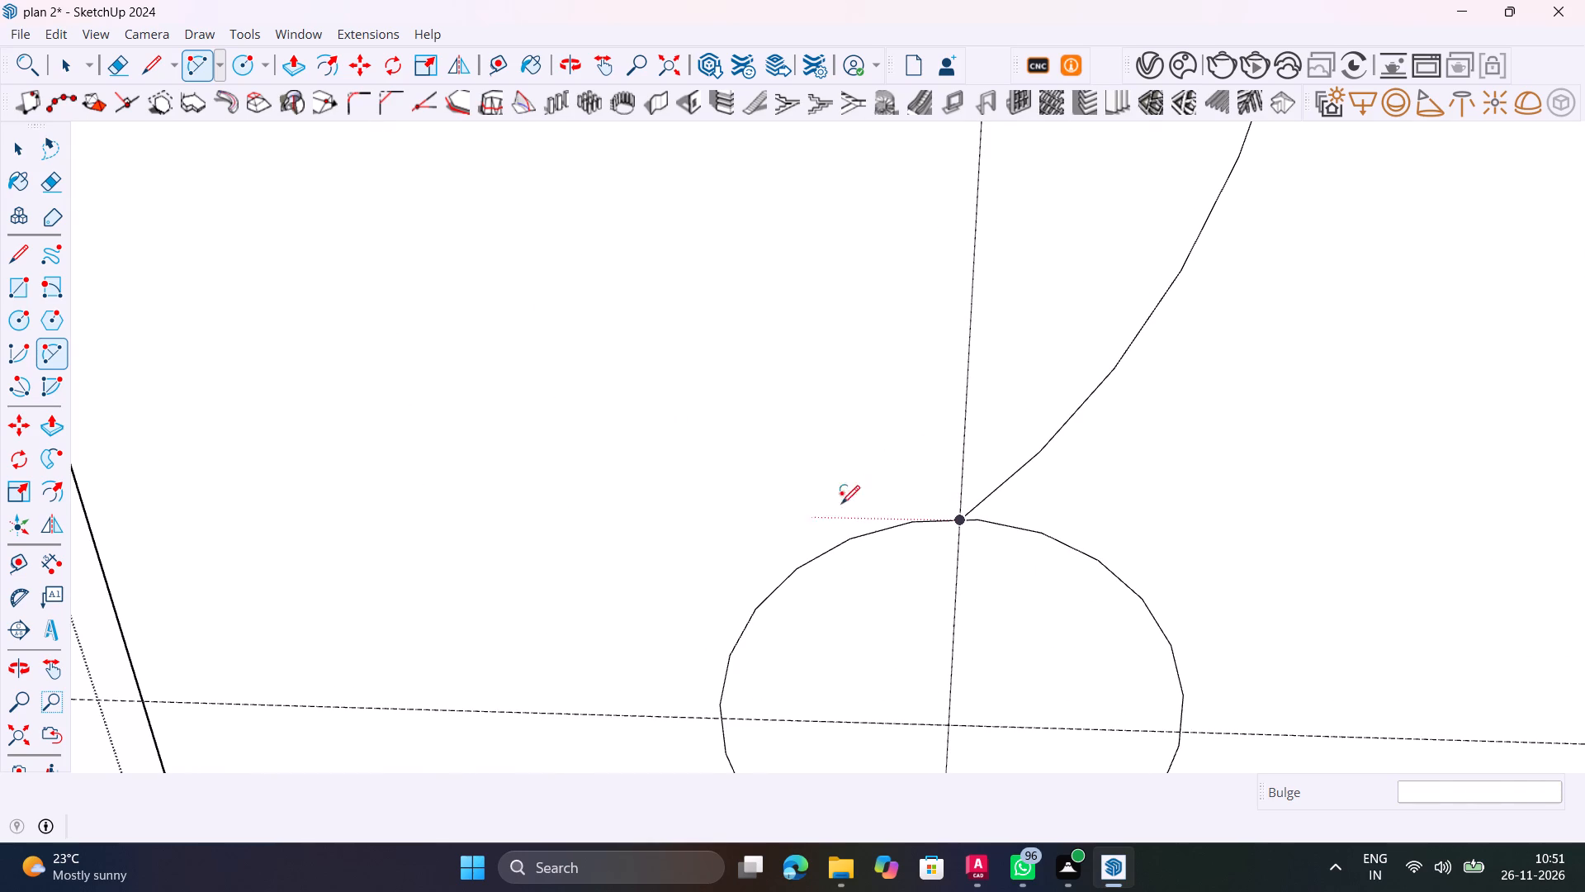
click(960, 523)
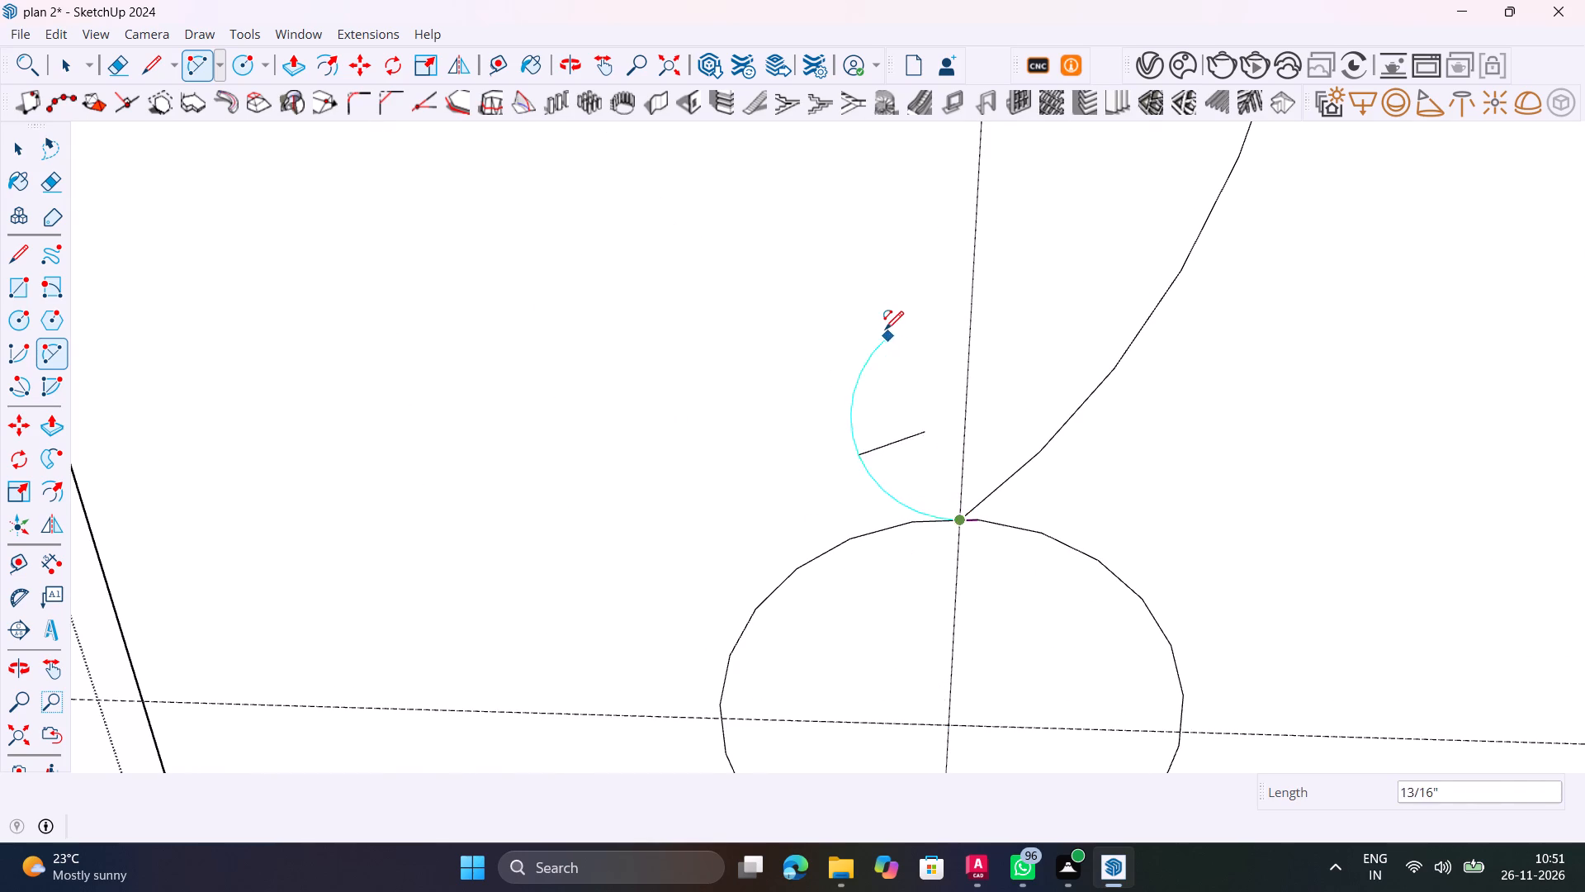
scroll(885, 329, down, 16)
middle_drag(887, 329, 902, 548)
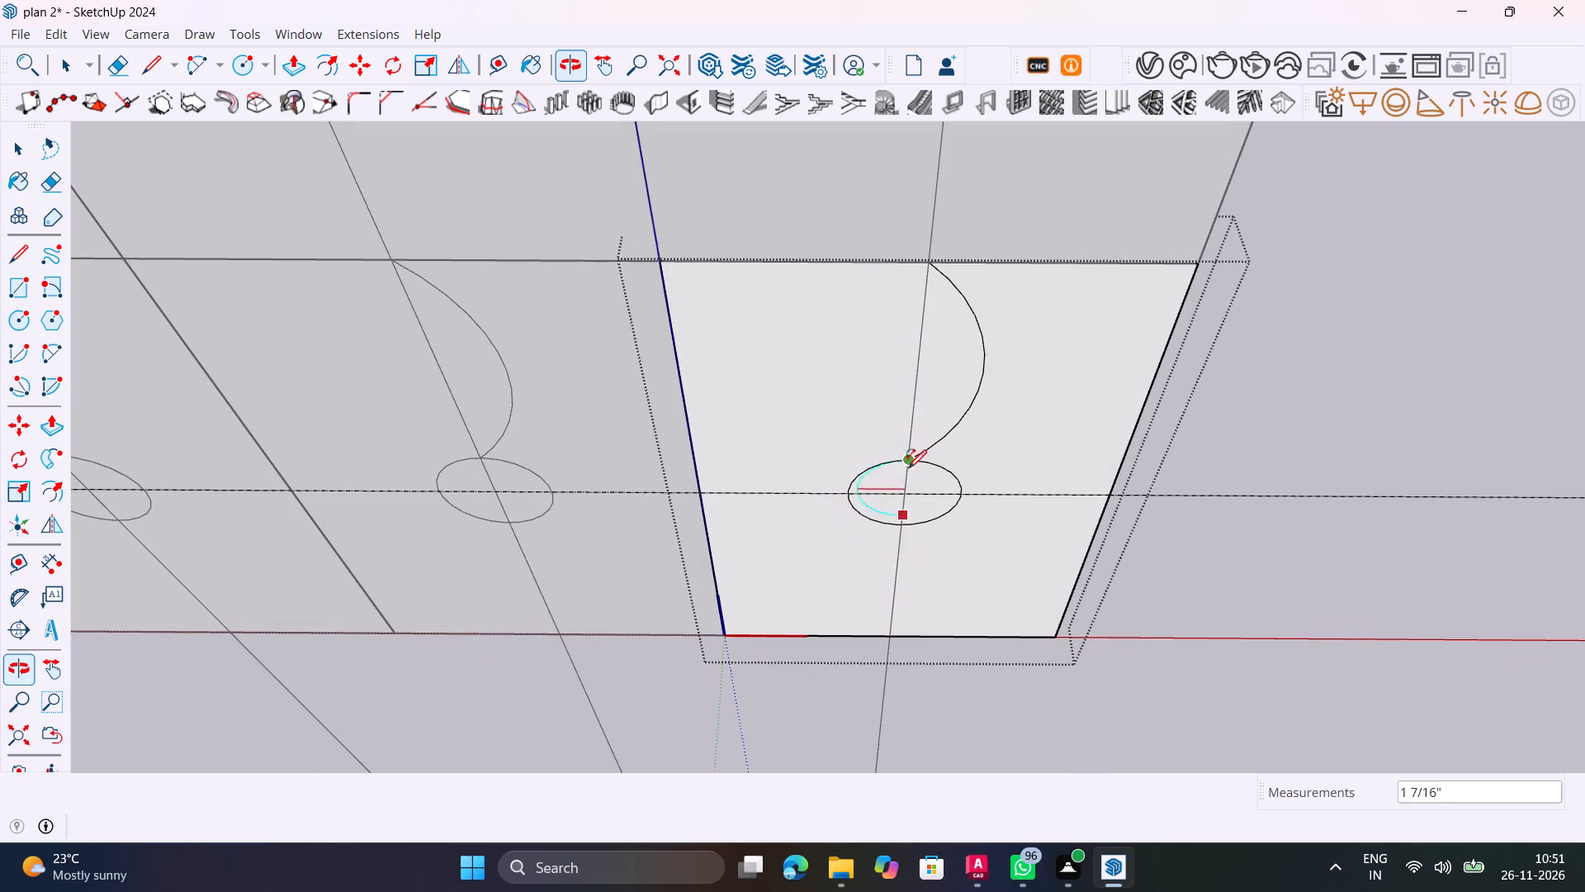
middle_drag(924, 265, 921, 112)
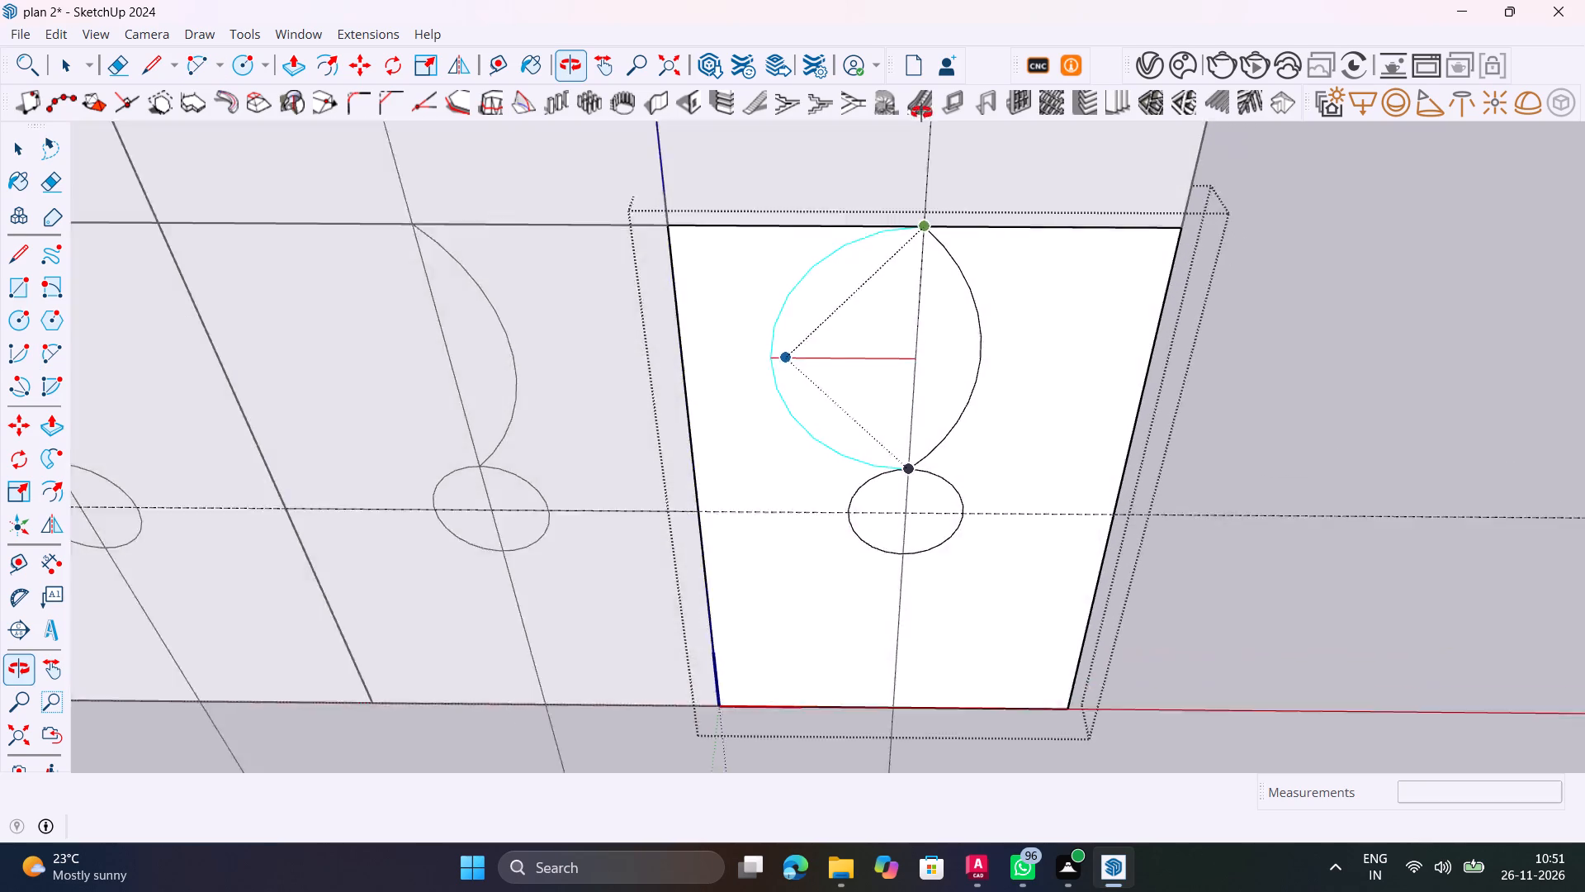
middle_drag(921, 112, 930, 50)
click(919, 210)
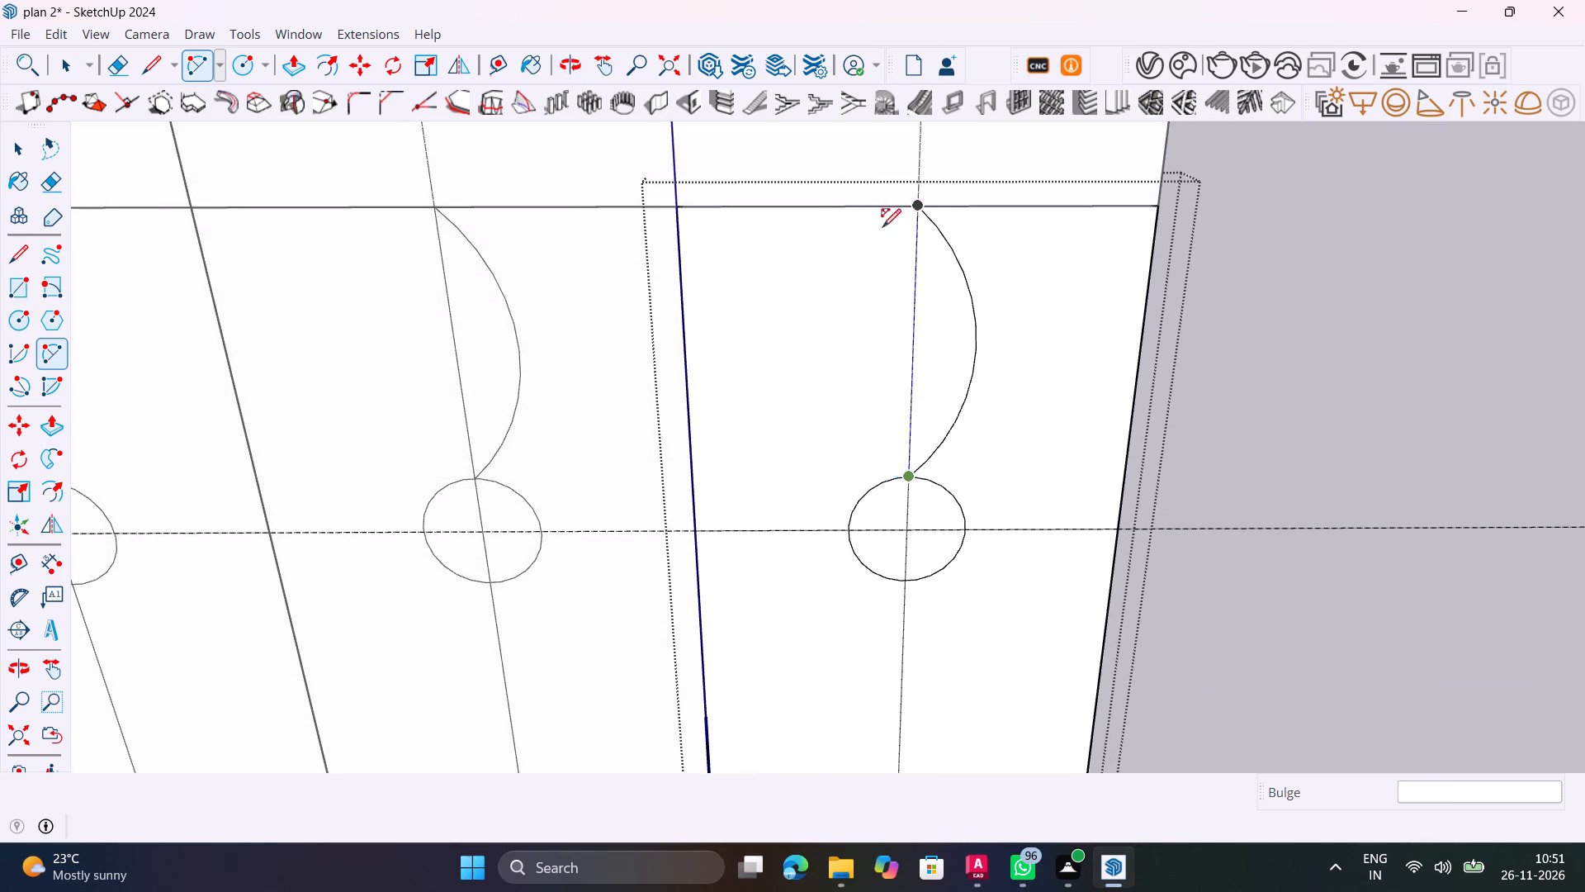
text(1")
key(Return)
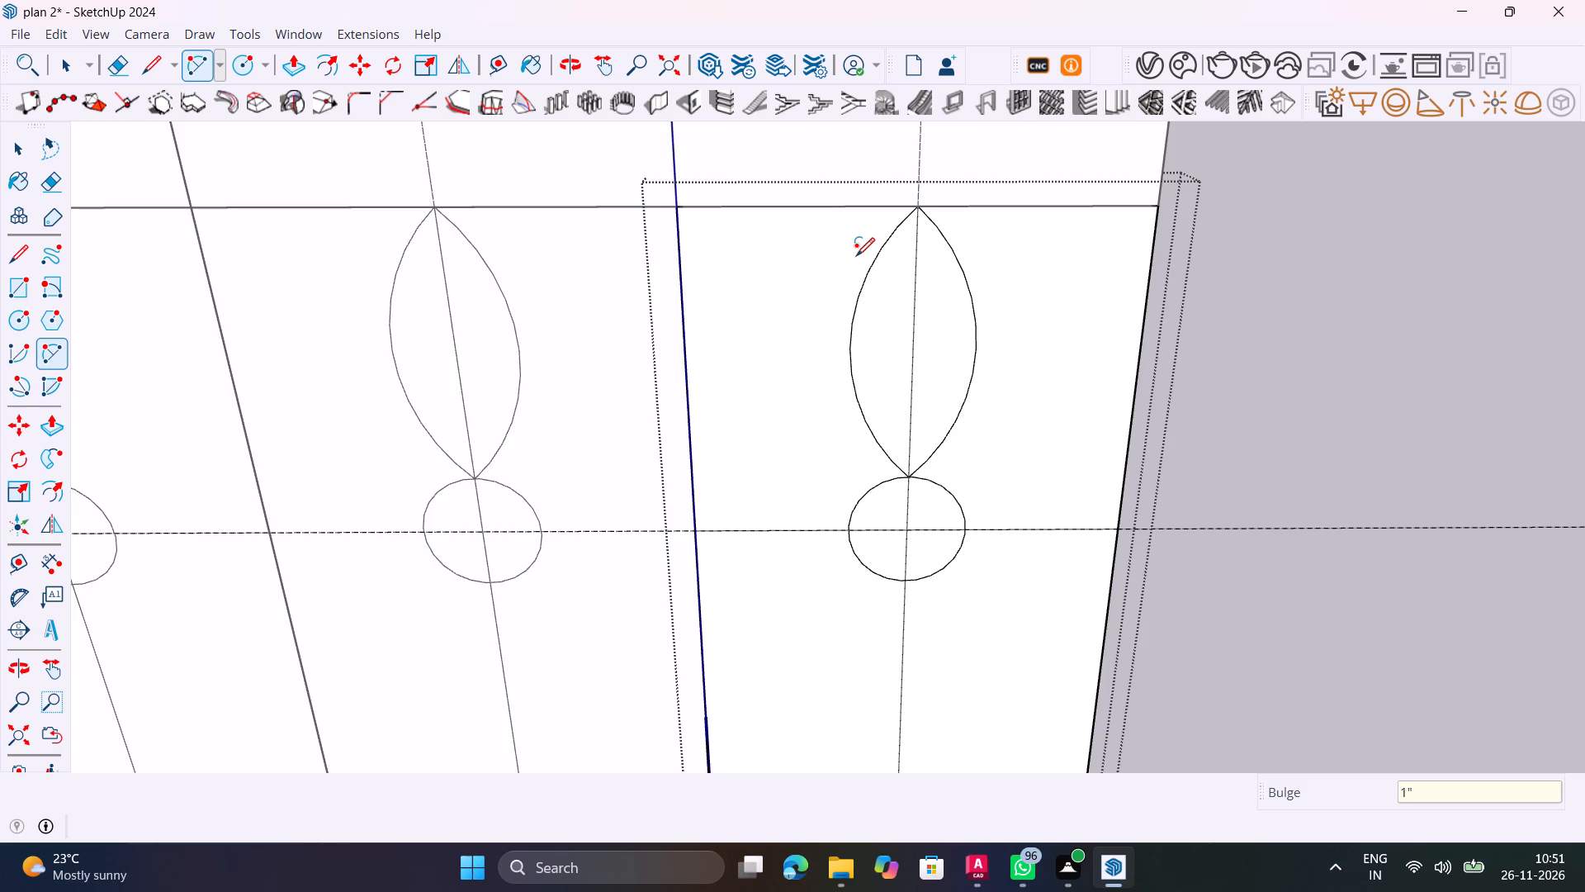
key(space)
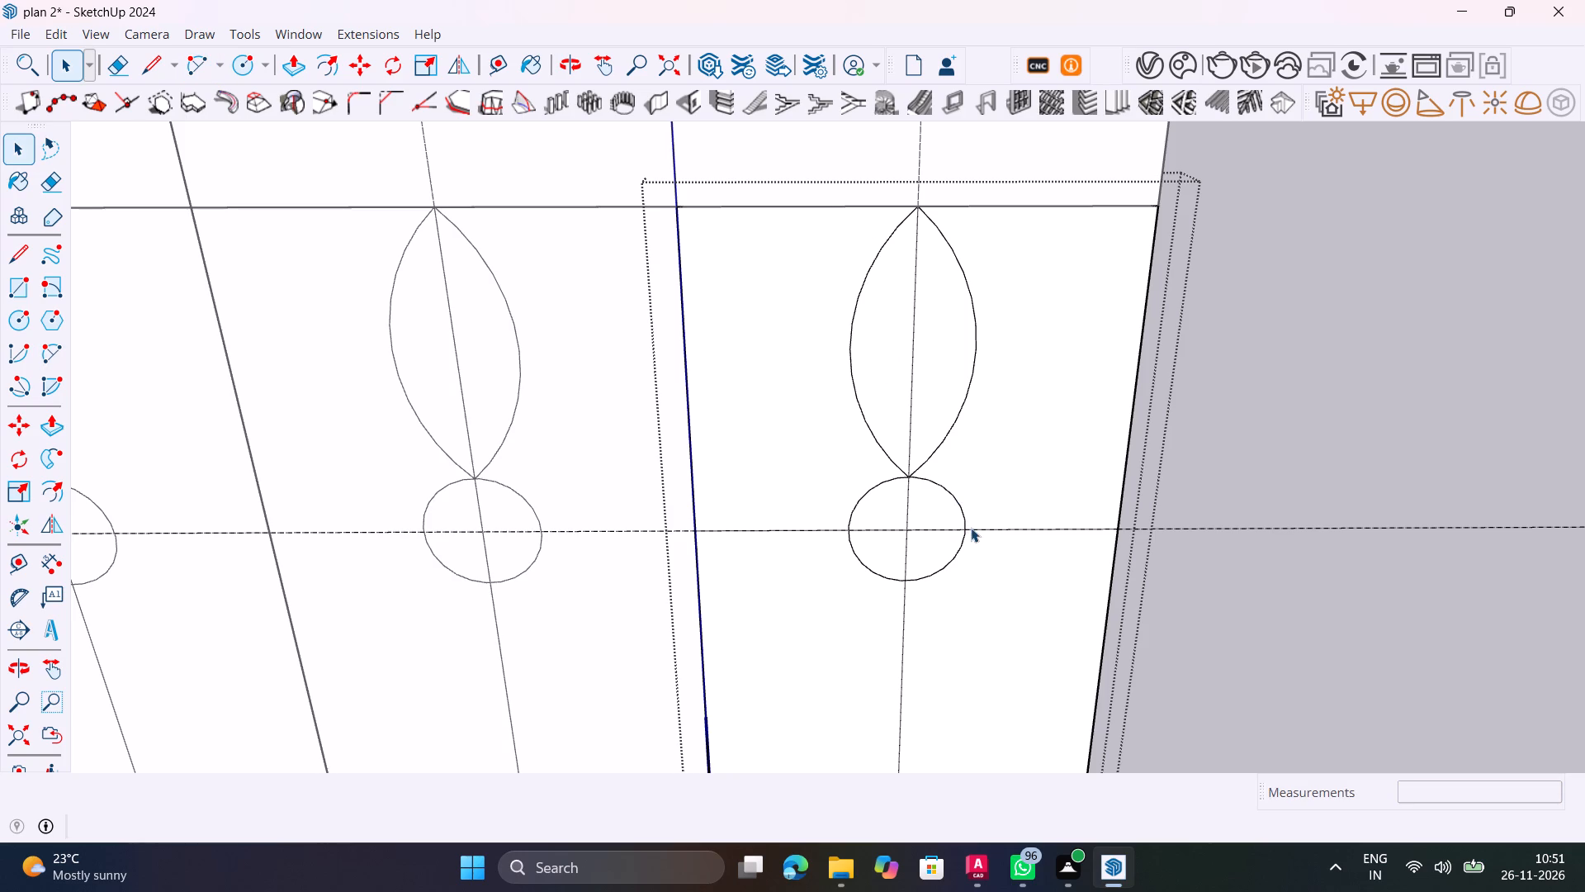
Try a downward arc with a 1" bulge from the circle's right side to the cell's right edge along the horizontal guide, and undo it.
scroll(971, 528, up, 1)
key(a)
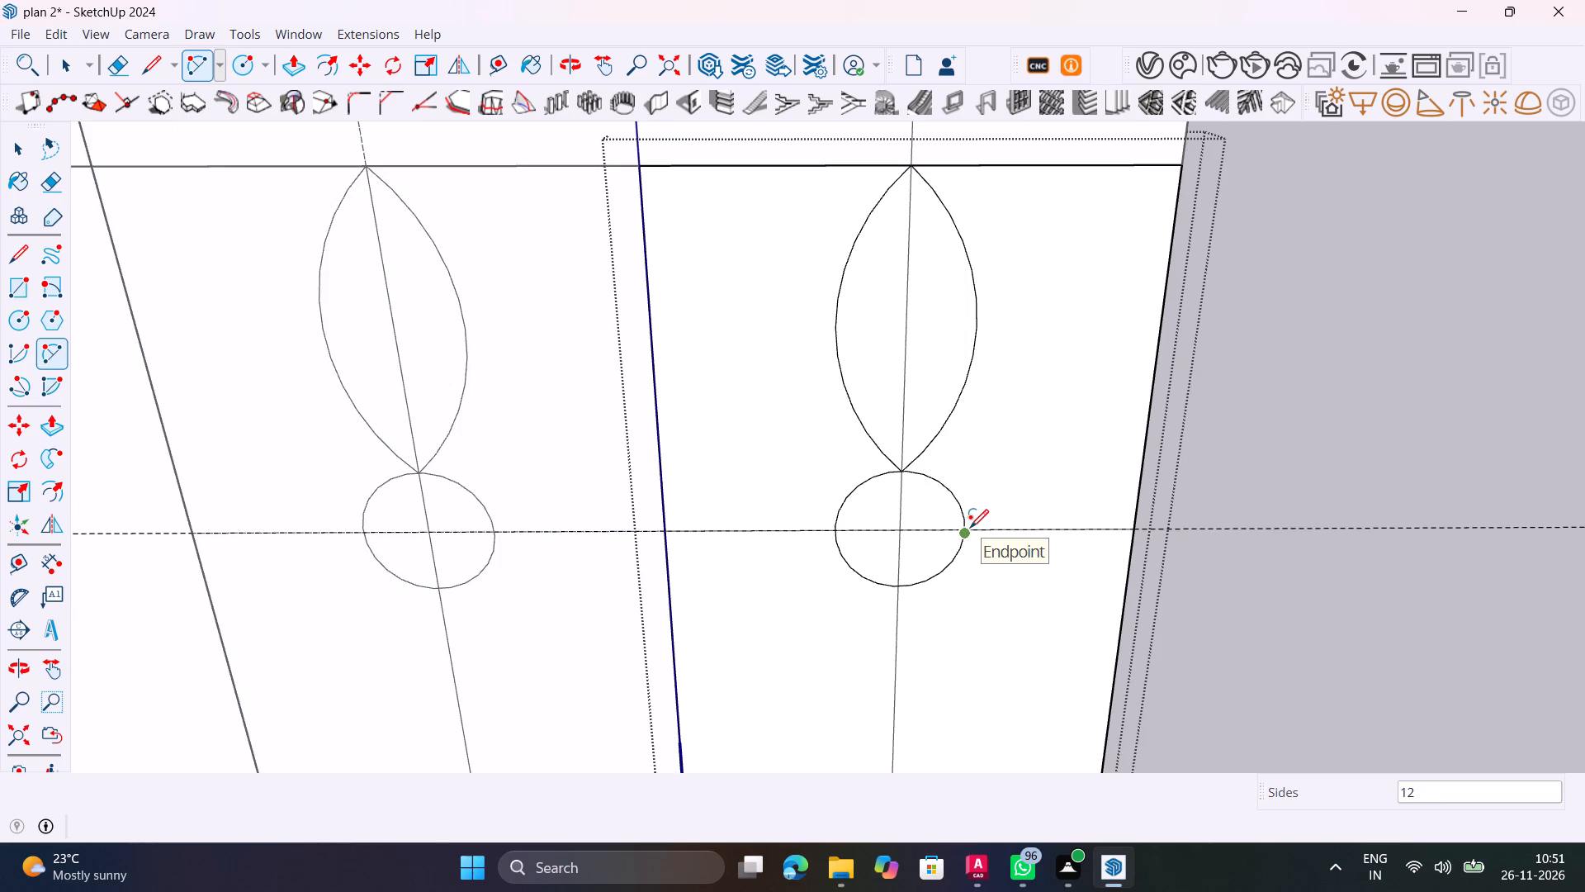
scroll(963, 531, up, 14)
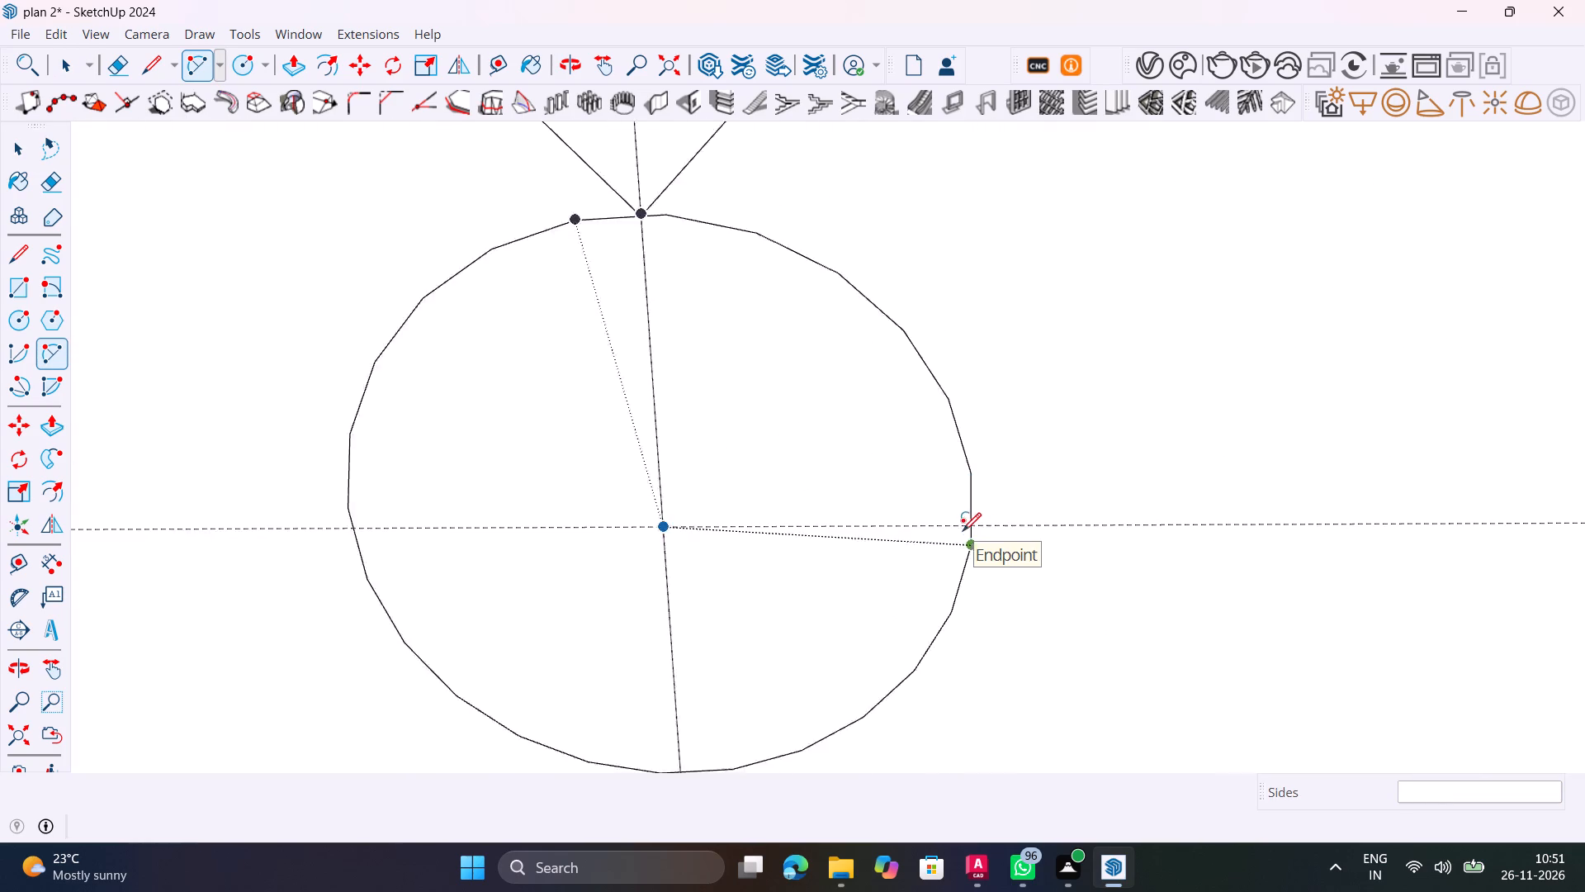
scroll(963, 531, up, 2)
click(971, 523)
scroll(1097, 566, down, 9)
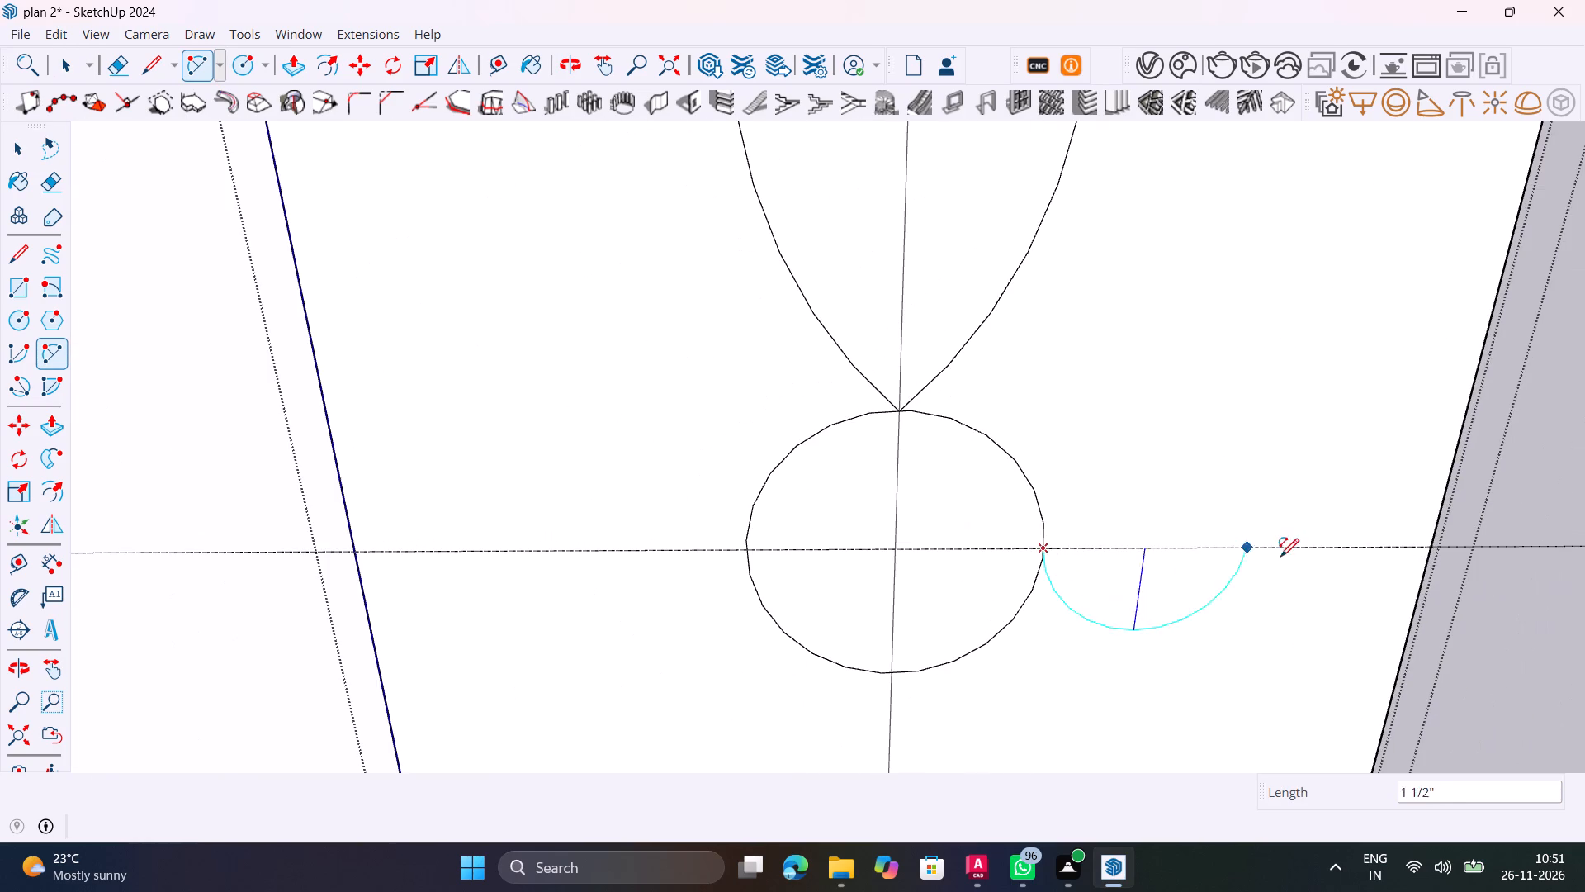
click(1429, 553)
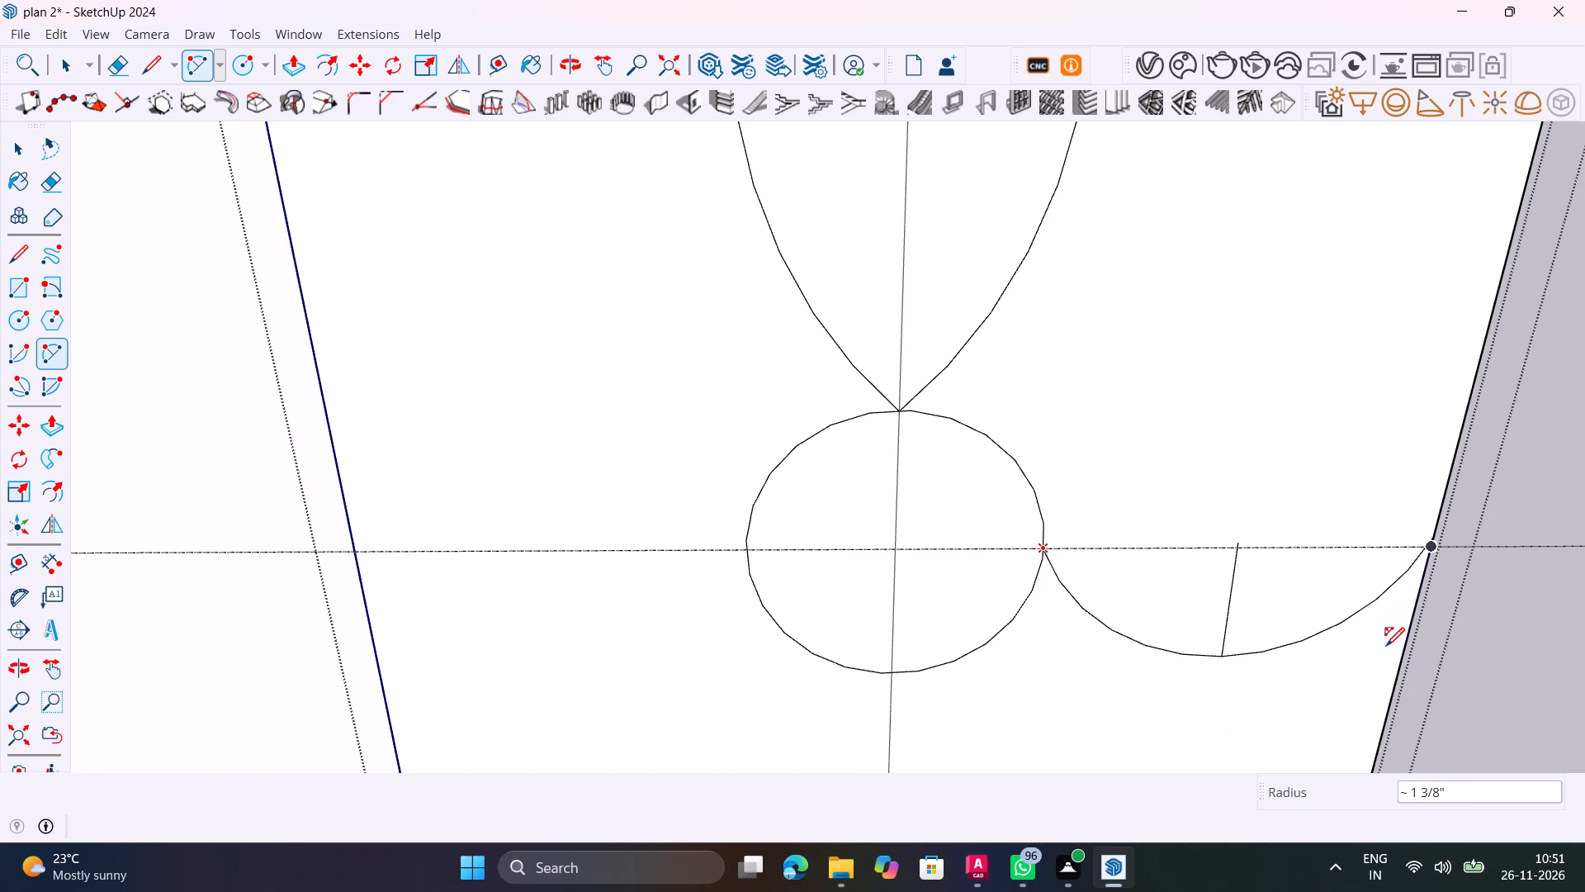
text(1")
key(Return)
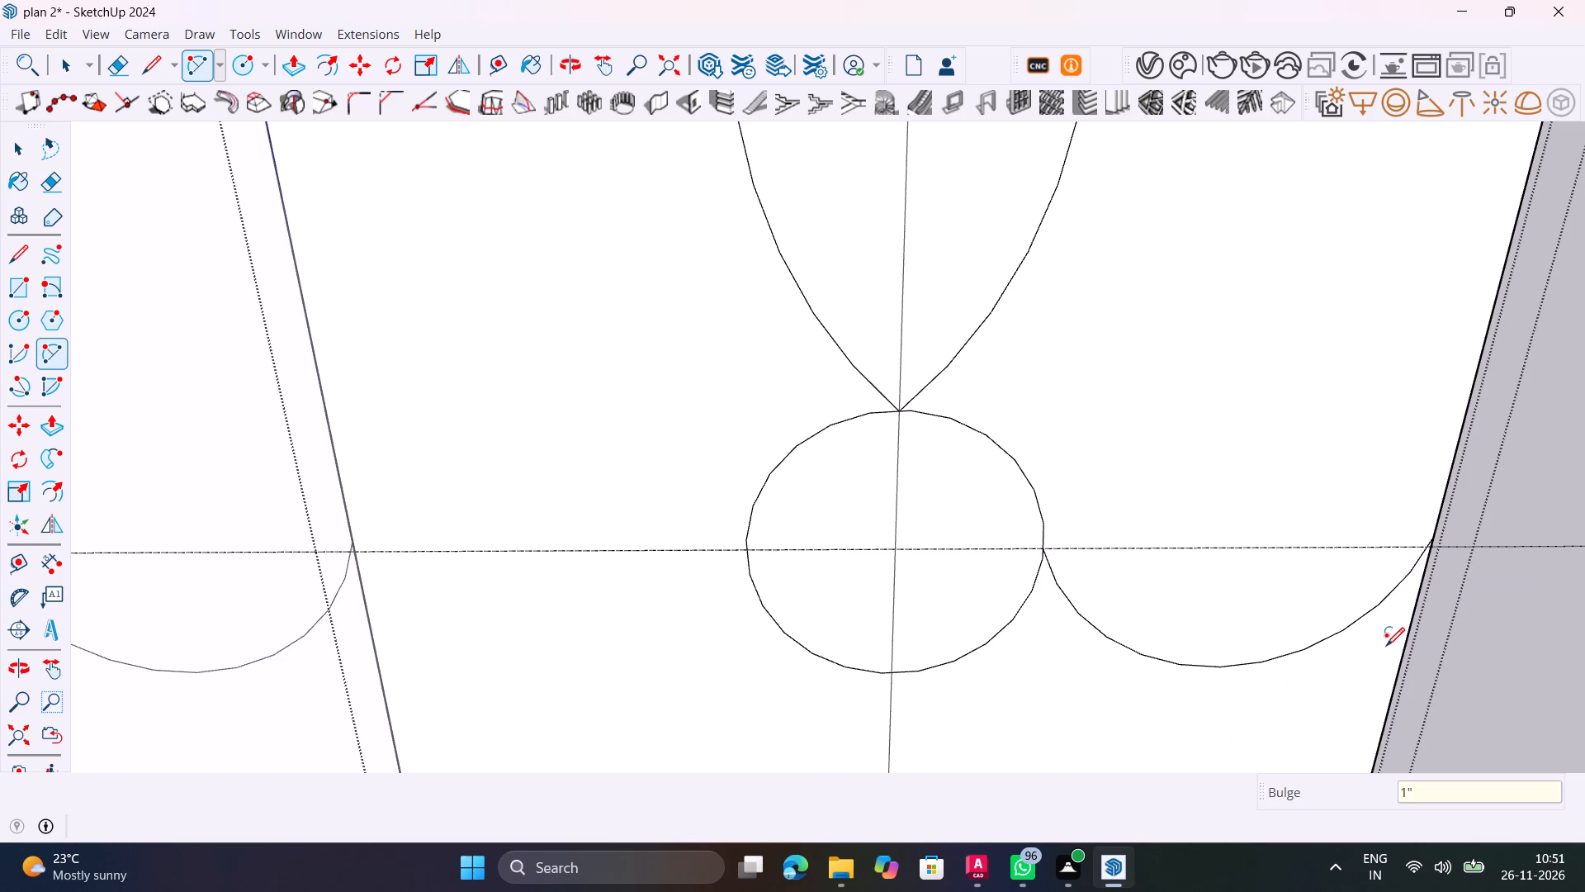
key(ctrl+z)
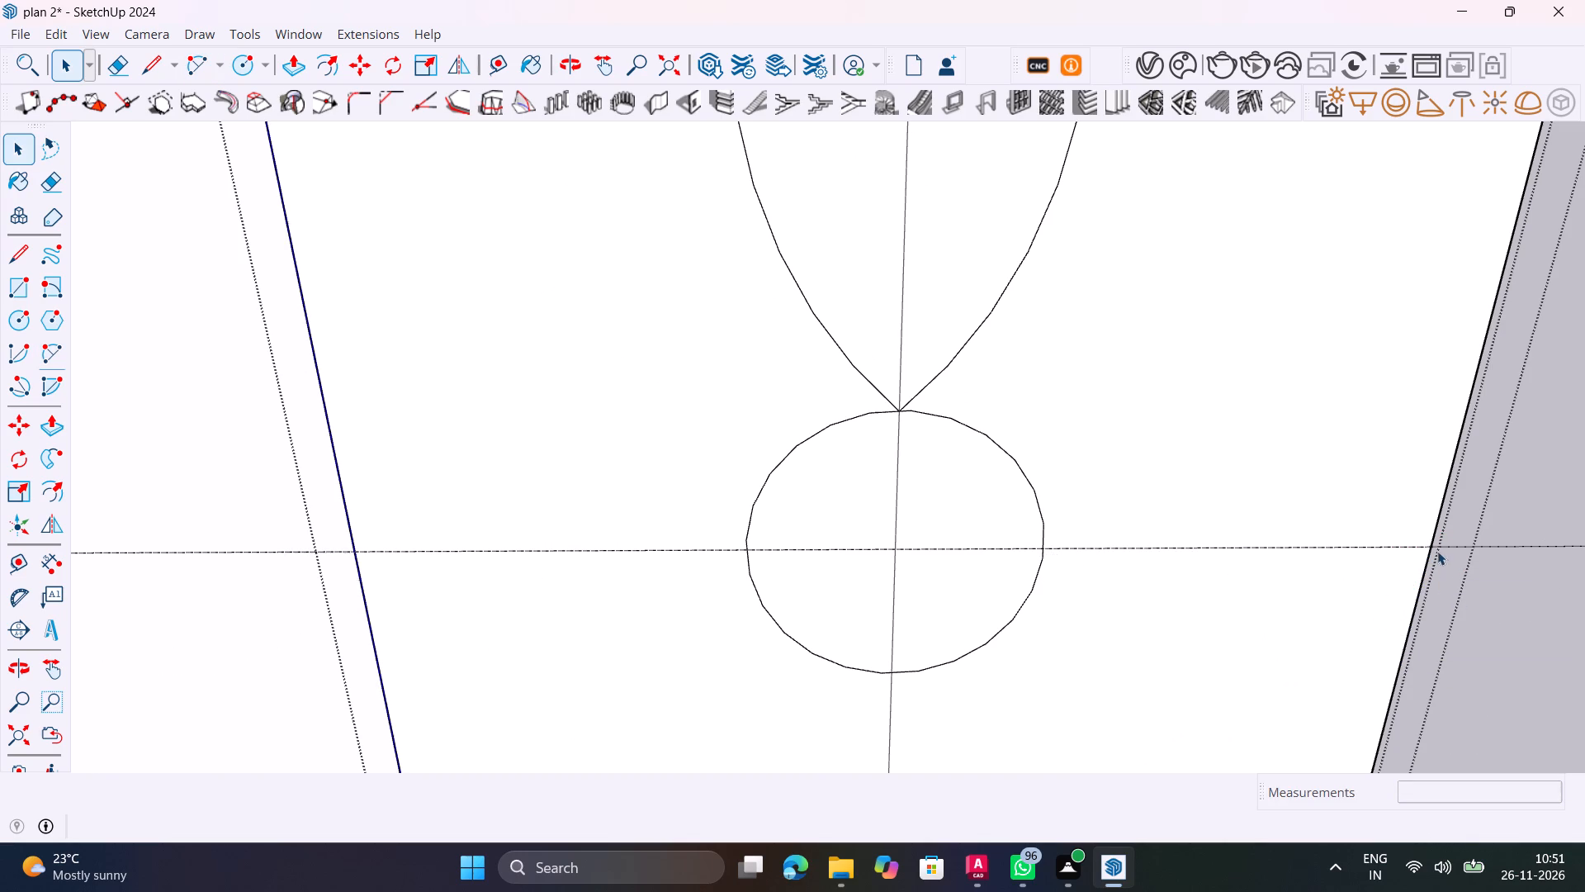
Draw a downward arc with a 1" bulge from the cell's right edge at the horizontal guide back to the circle's right side.
key(a)
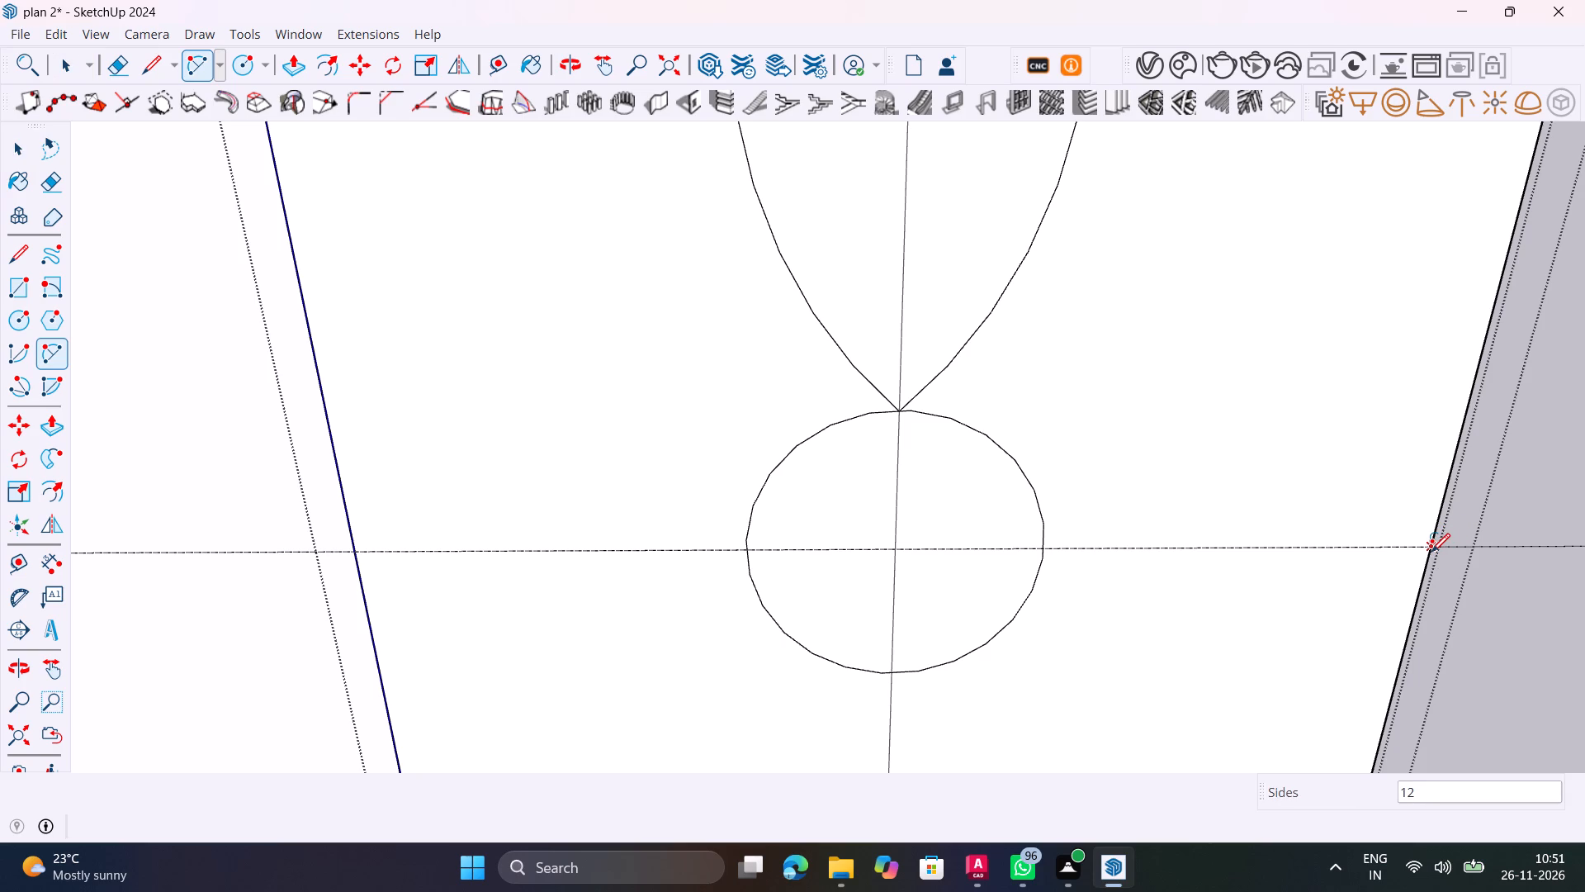
click(1431, 552)
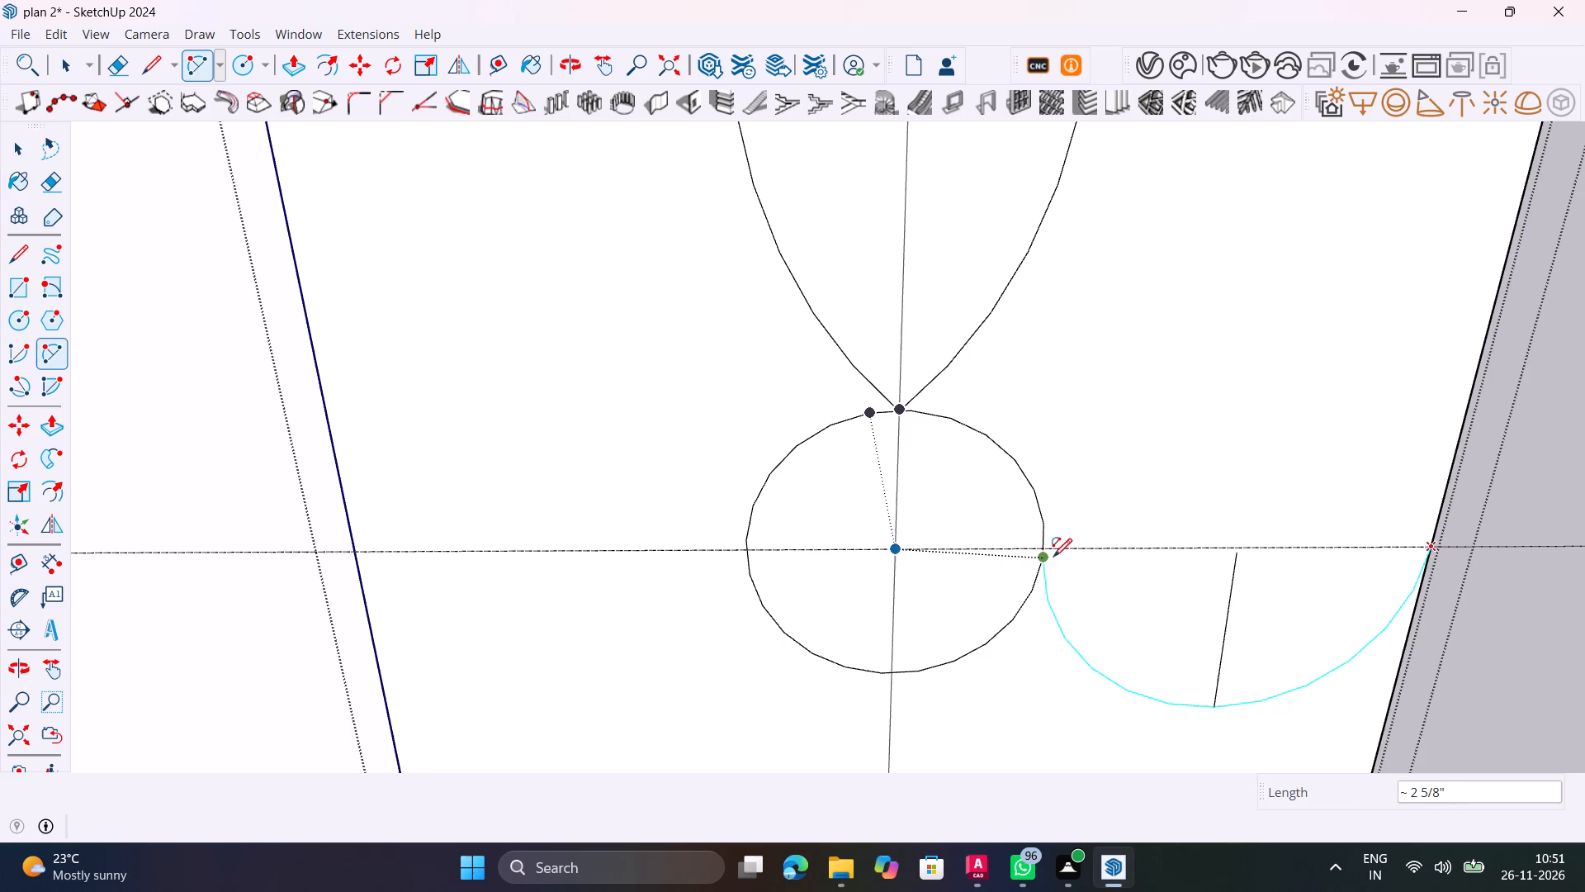
scroll(1046, 553, up, 15)
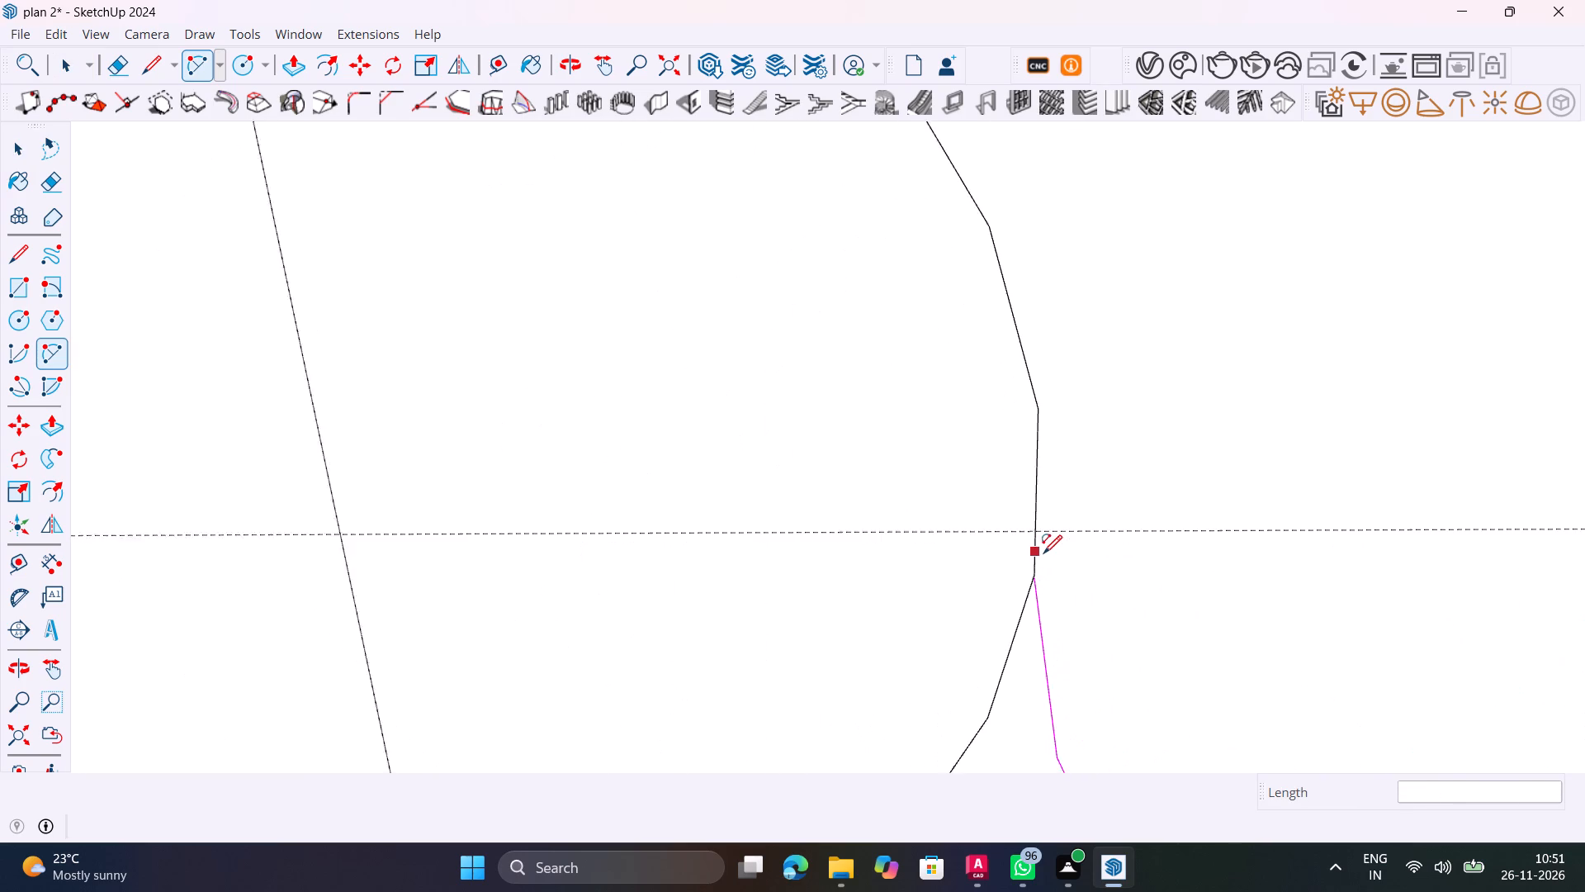
scroll(1043, 553, up, 1)
click(1034, 530)
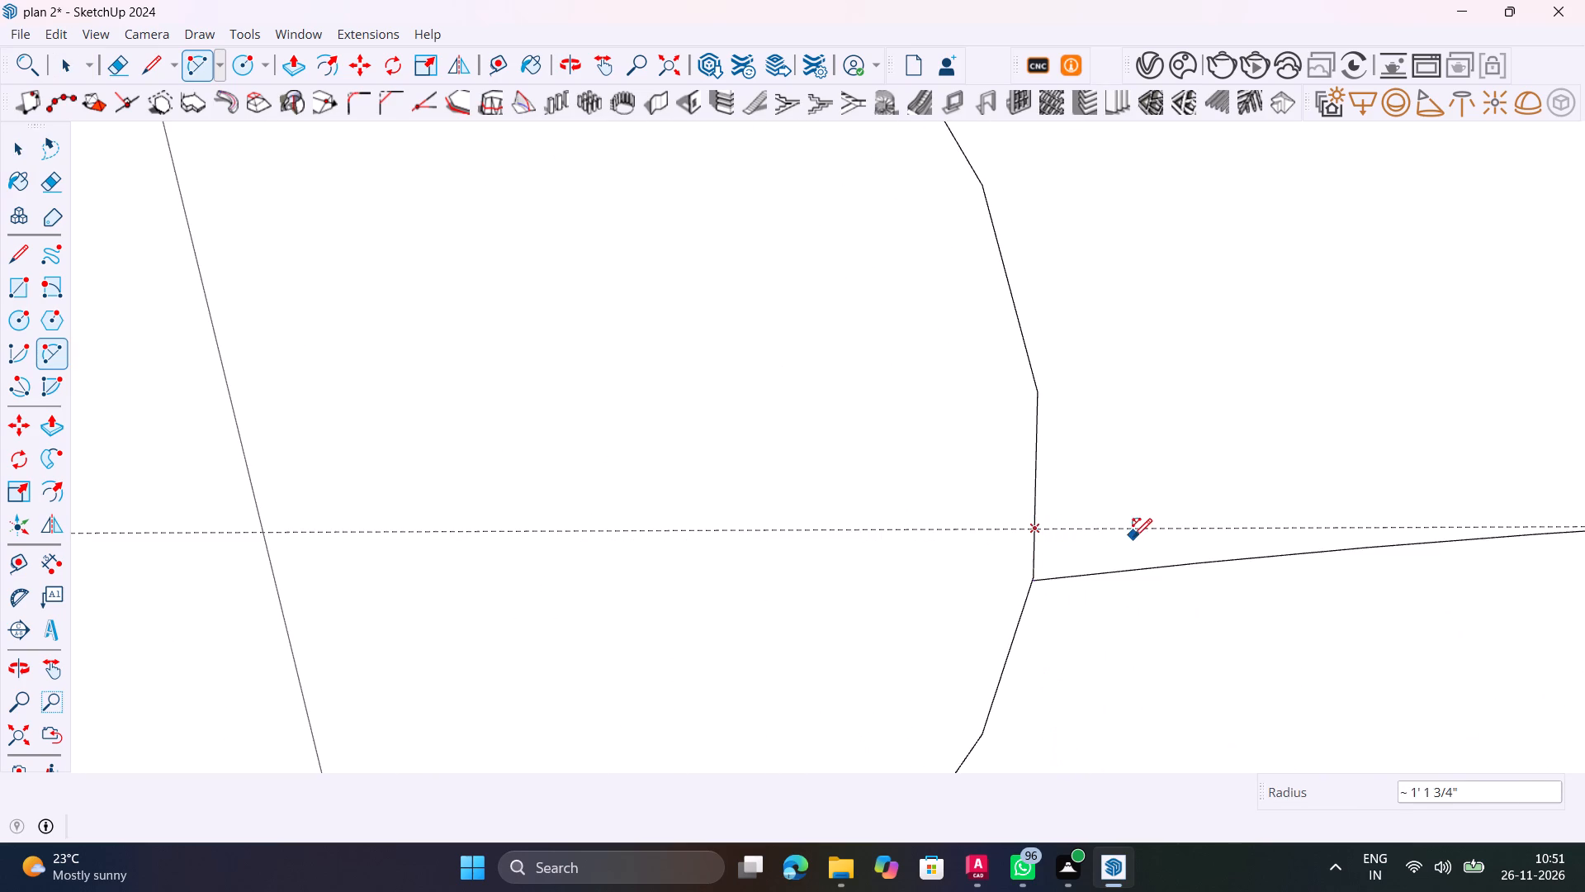
scroll(1134, 537, down, 15)
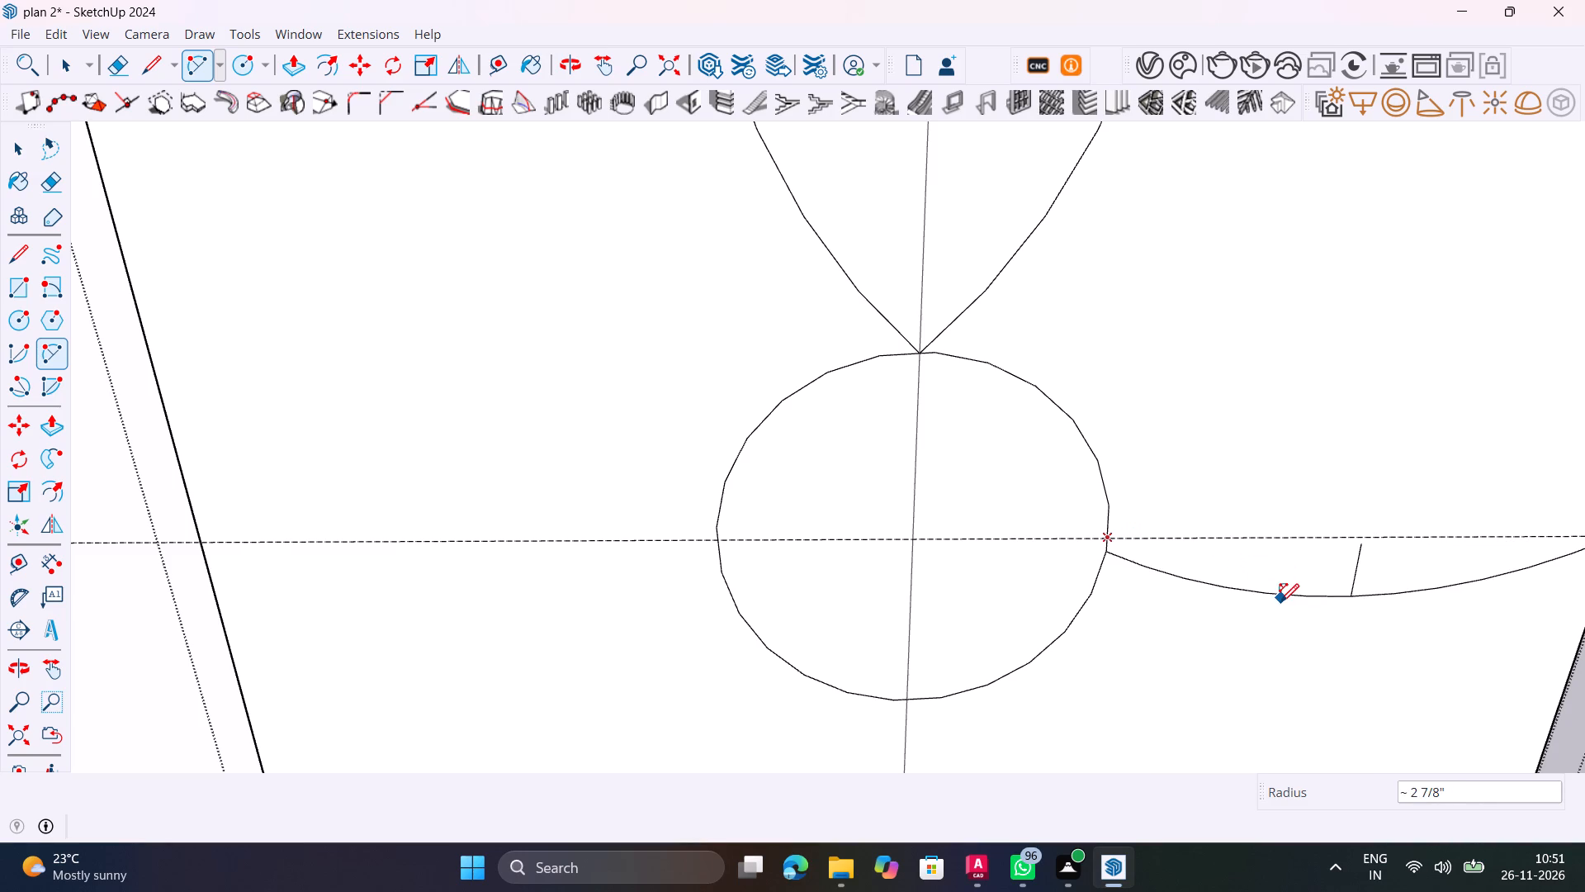
scroll(1280, 602, down, 4)
text(1")
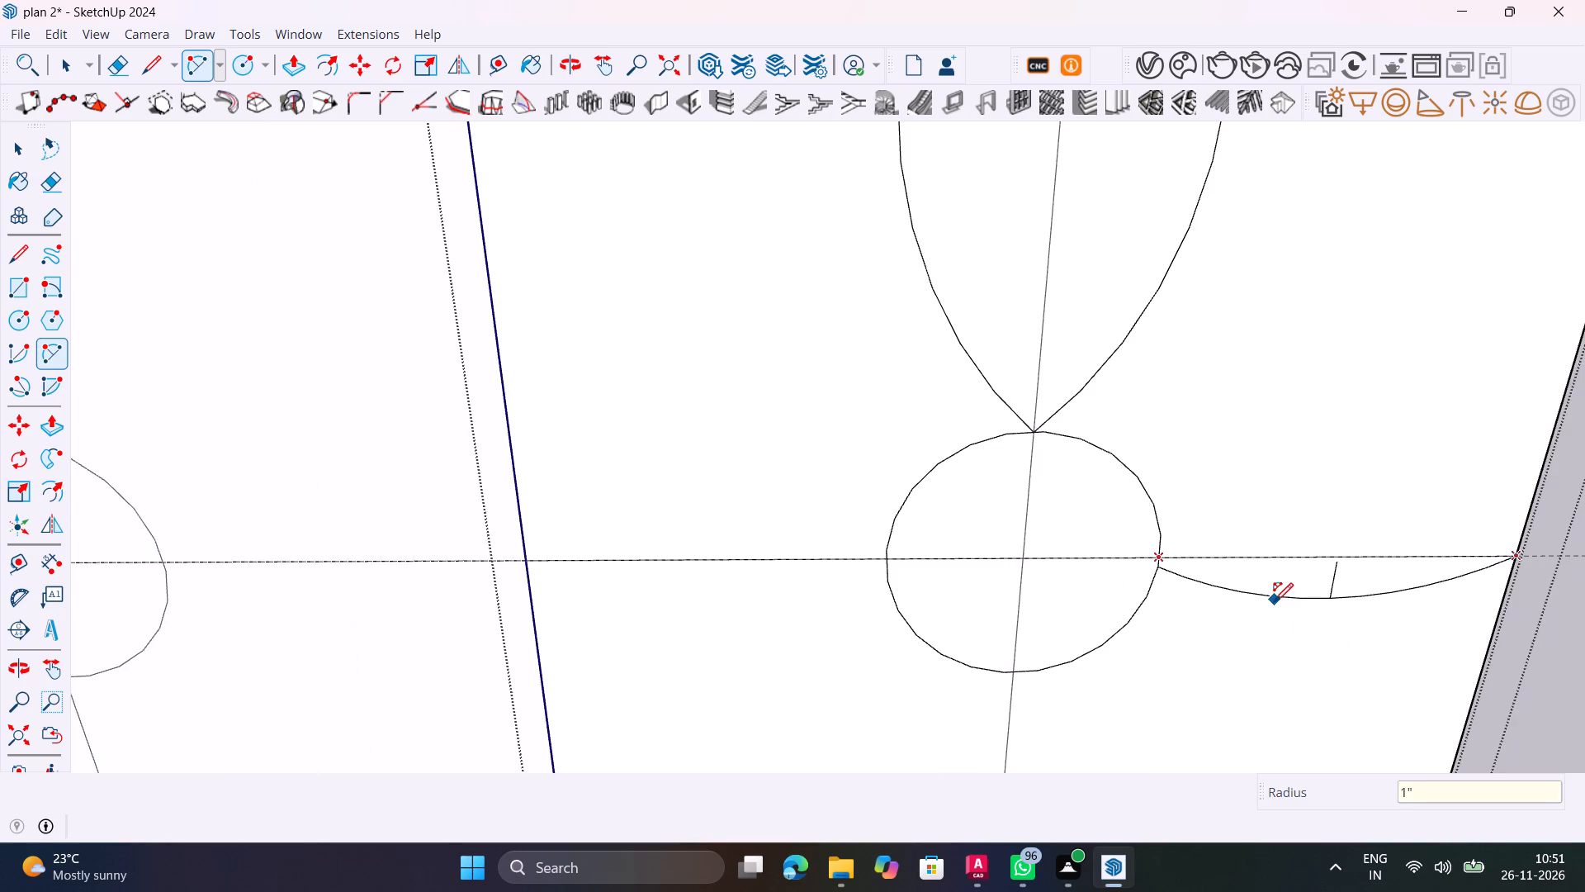
key(Return)
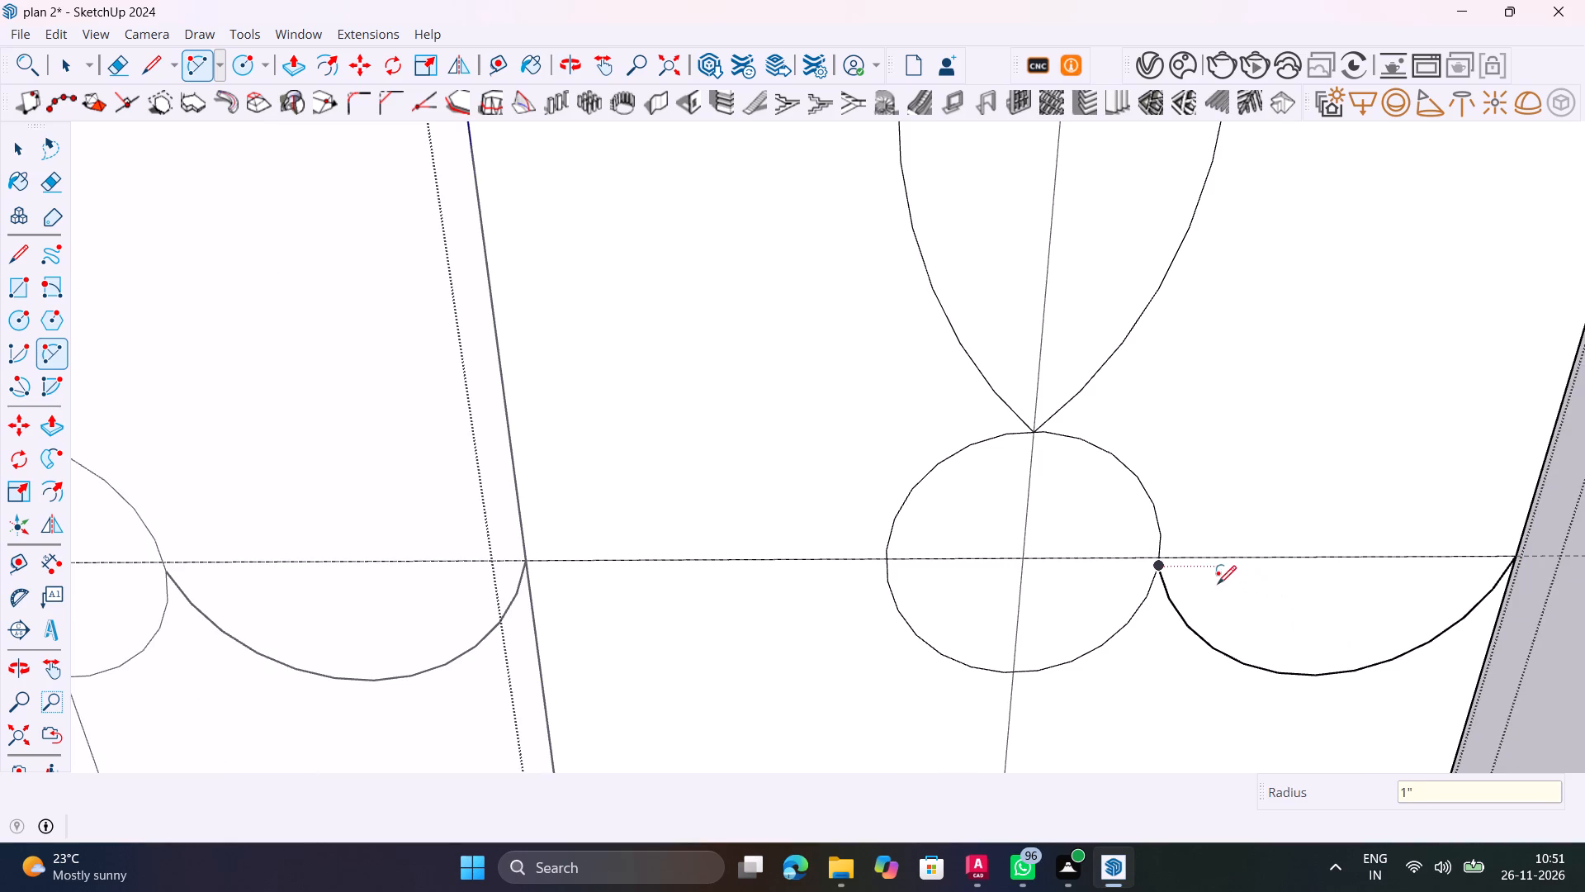
Move the side arc about 1/16" so its inner end sits where the circle crosses the horizontal guide.
scroll(1156, 561, up, 9)
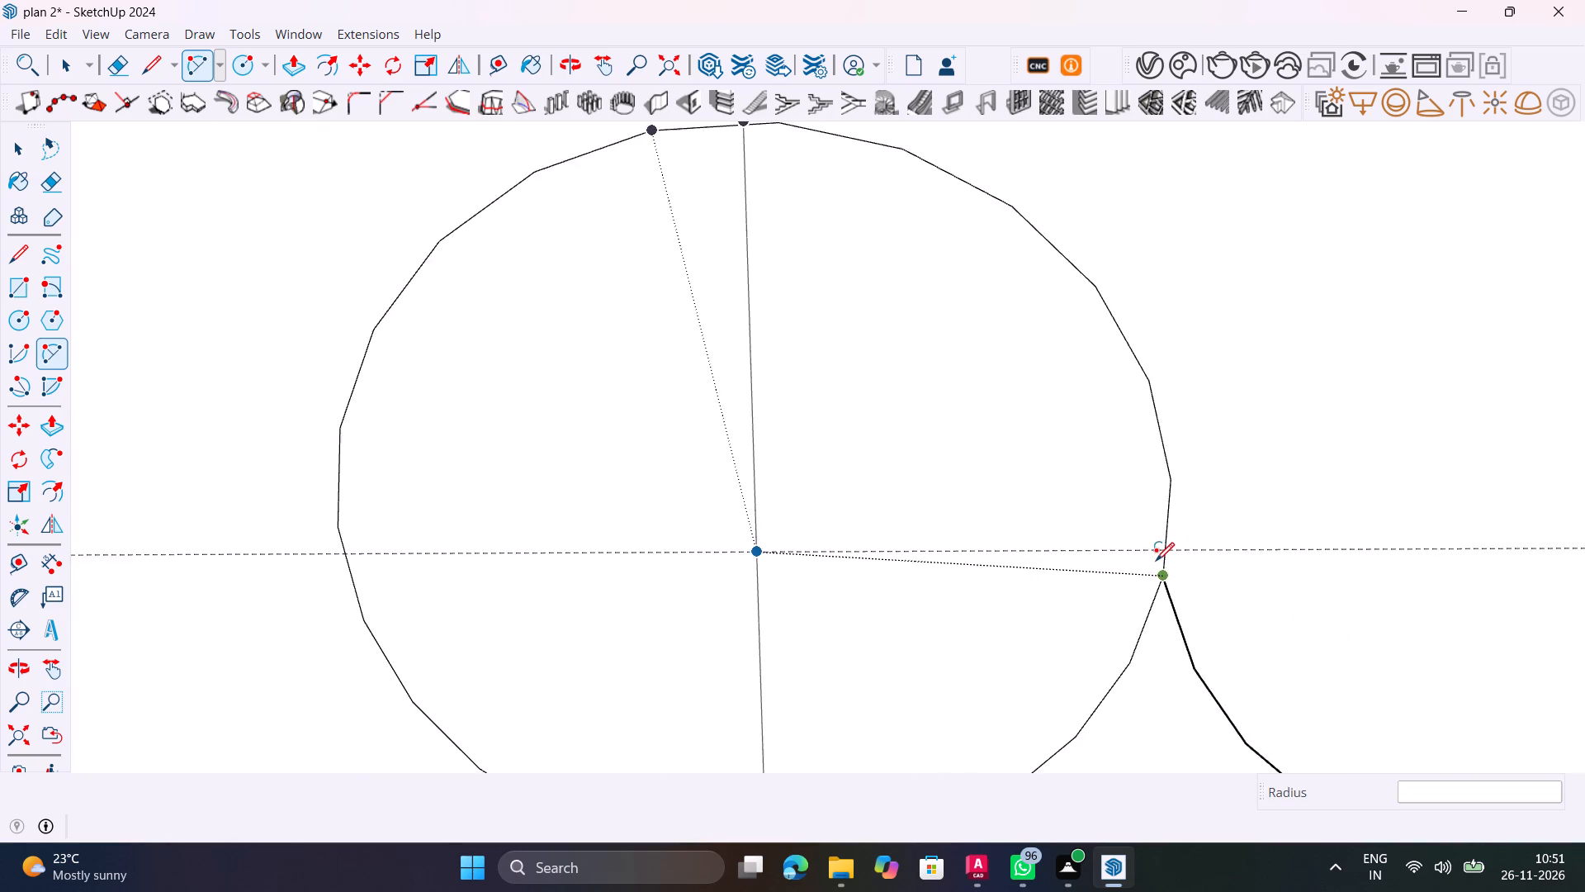
scroll(1156, 561, up, 13)
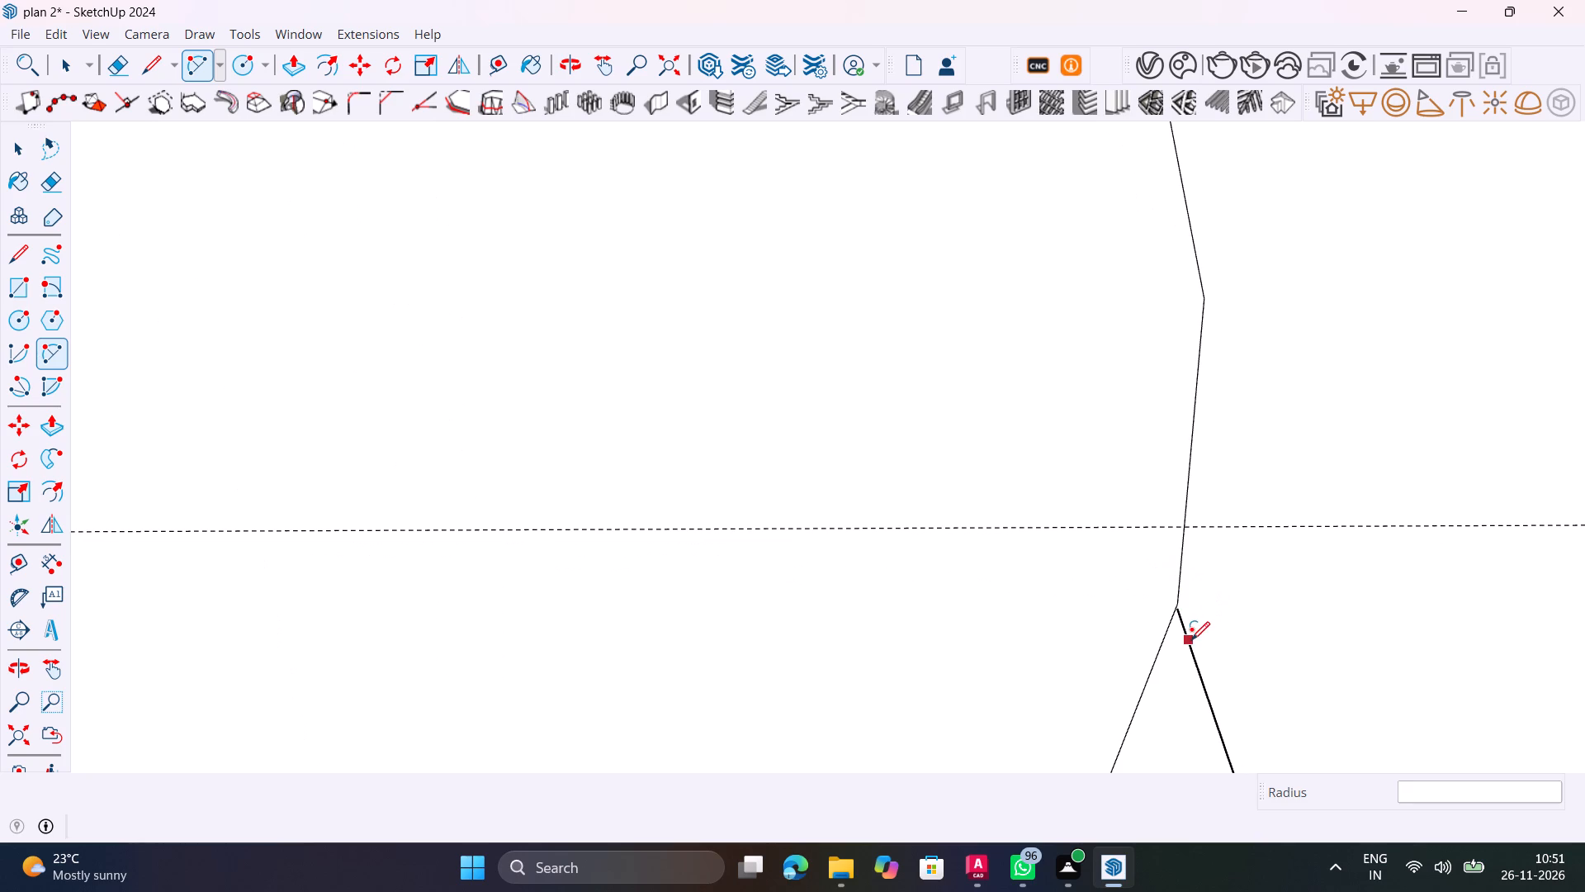
key(space)
click(1190, 645)
key(m)
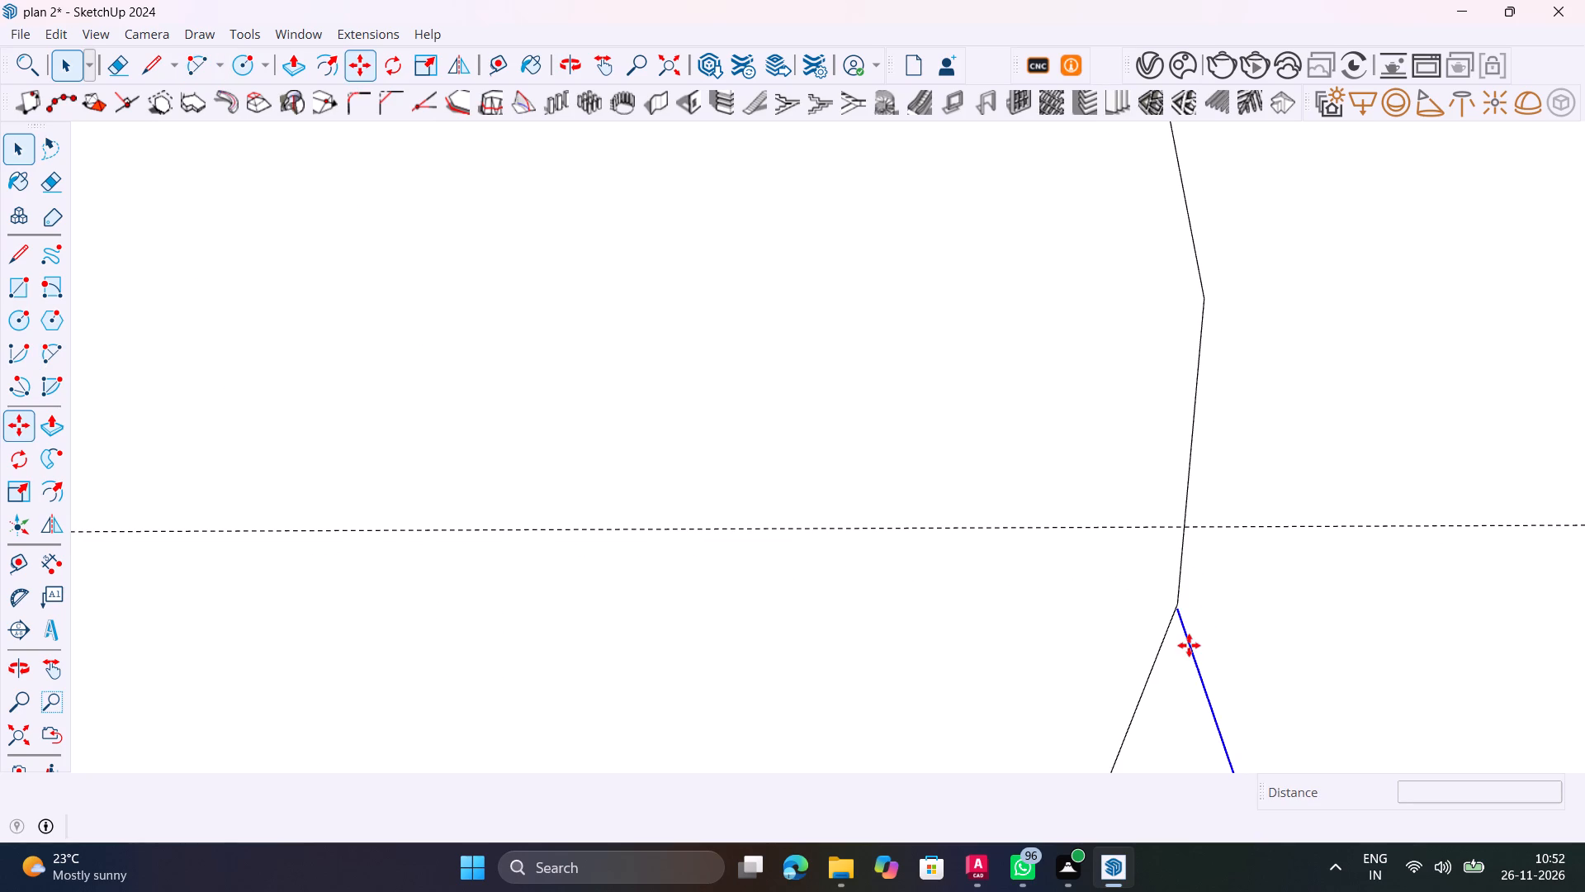
click(1179, 611)
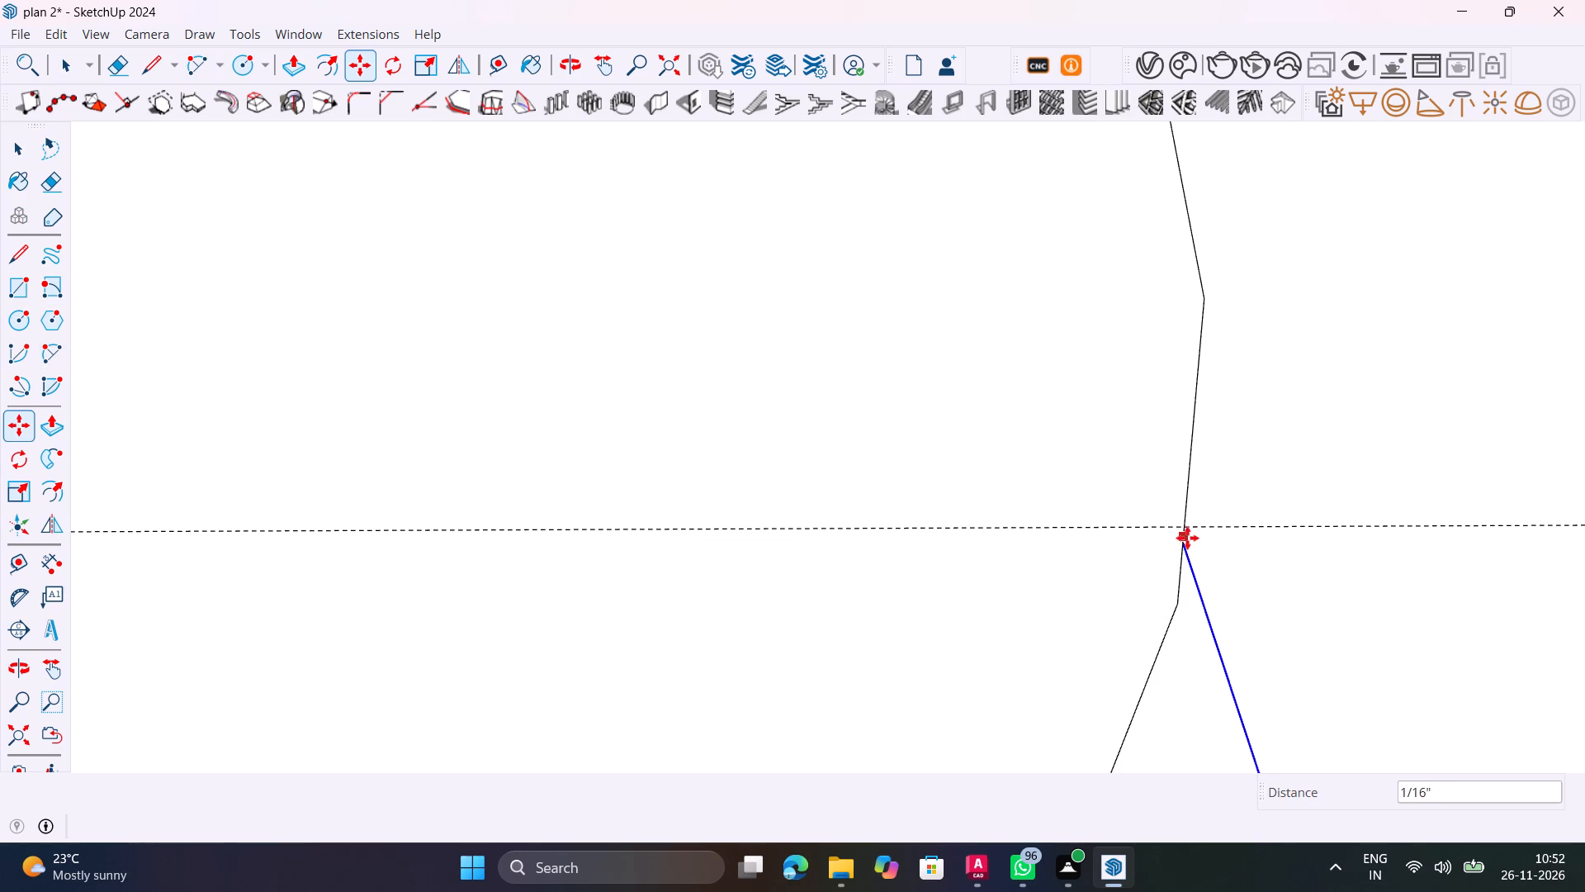
click(1185, 531)
scroll(1104, 555, down, 8)
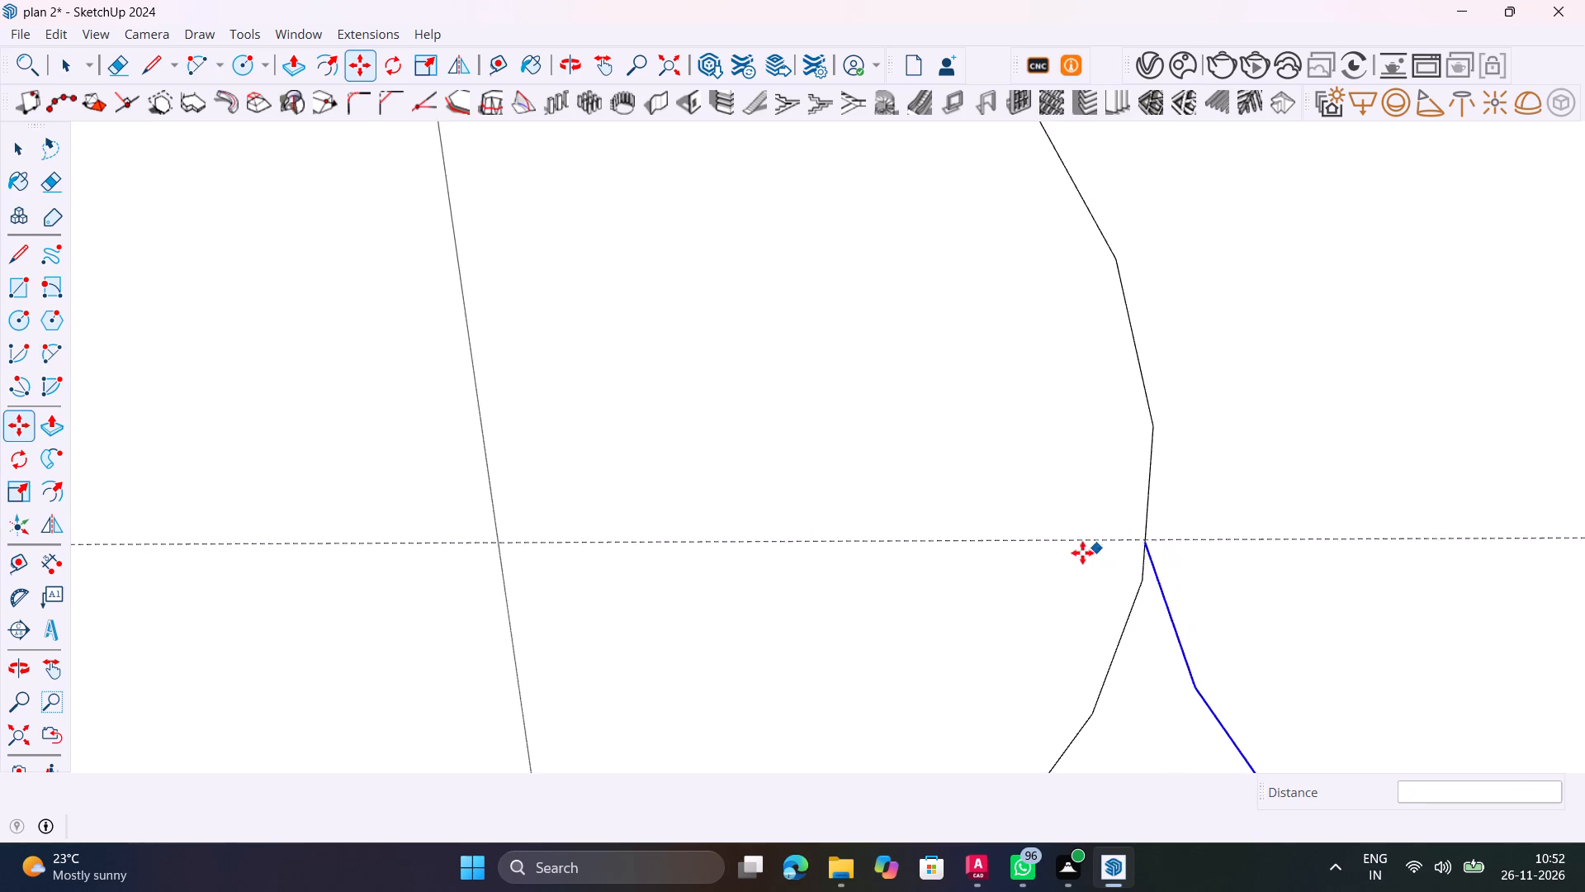
scroll(1082, 553, down, 20)
scroll(1082, 553, down, 1)
scroll(1285, 554, up, 10)
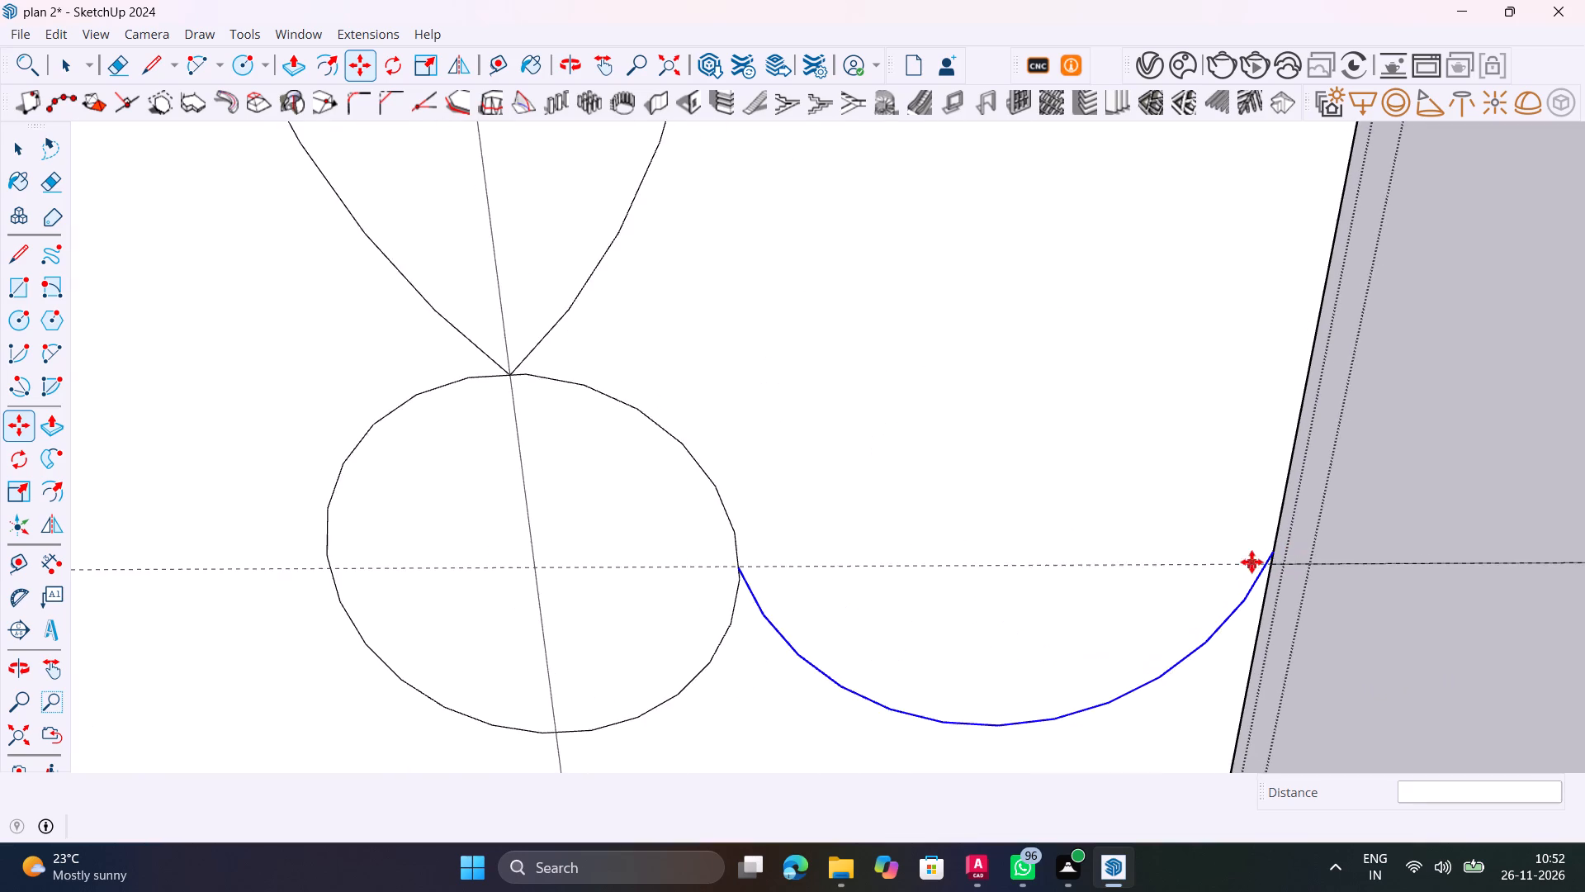
scroll(1251, 562, up, 18)
scroll(1216, 556, down, 6)
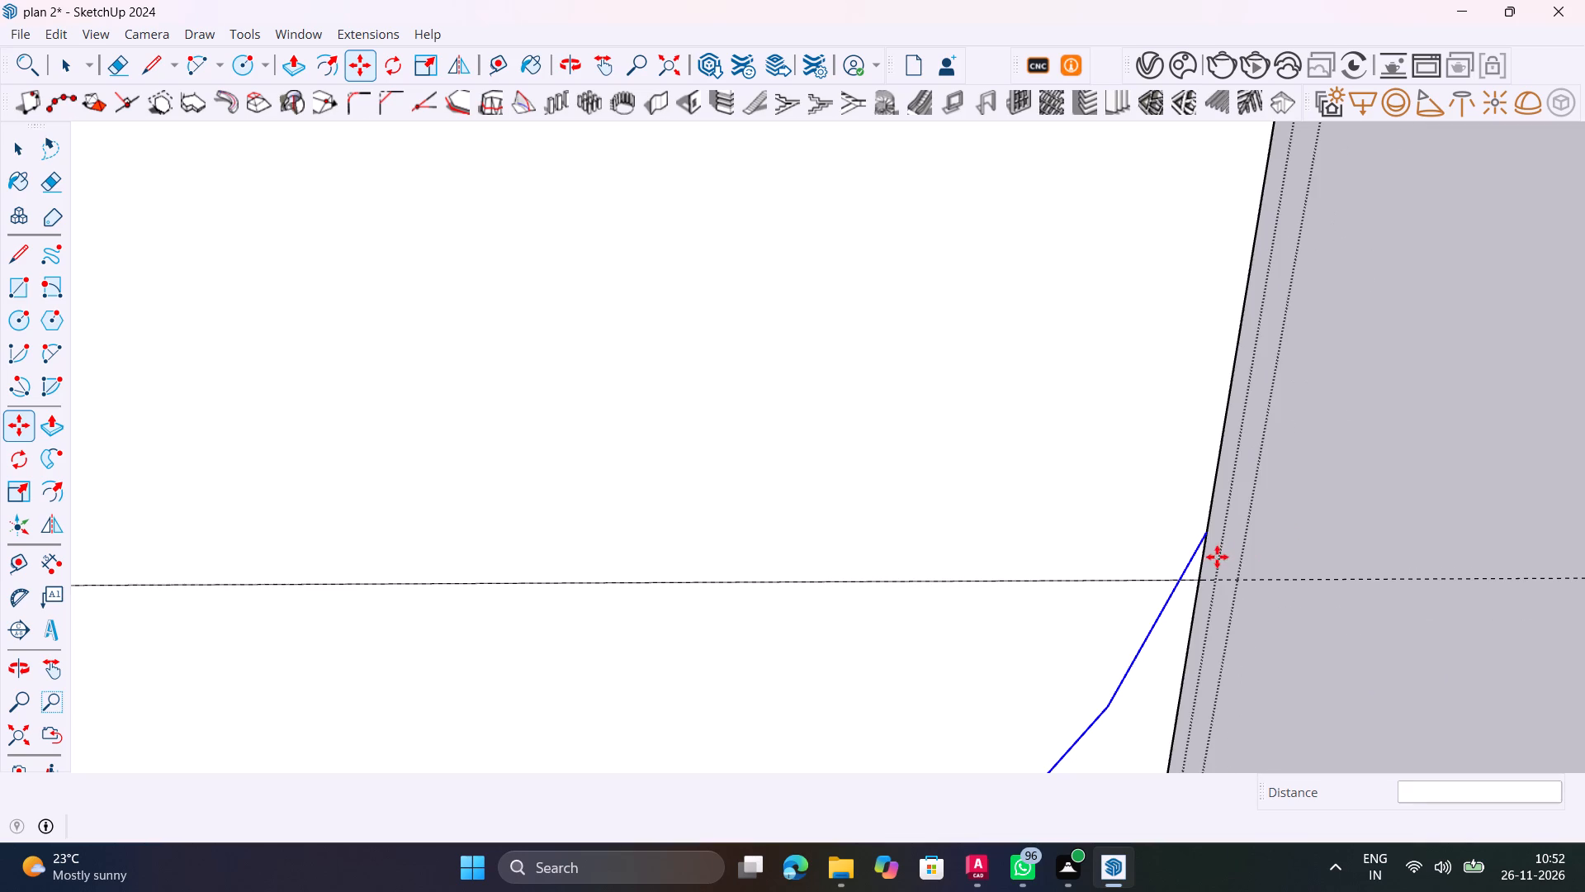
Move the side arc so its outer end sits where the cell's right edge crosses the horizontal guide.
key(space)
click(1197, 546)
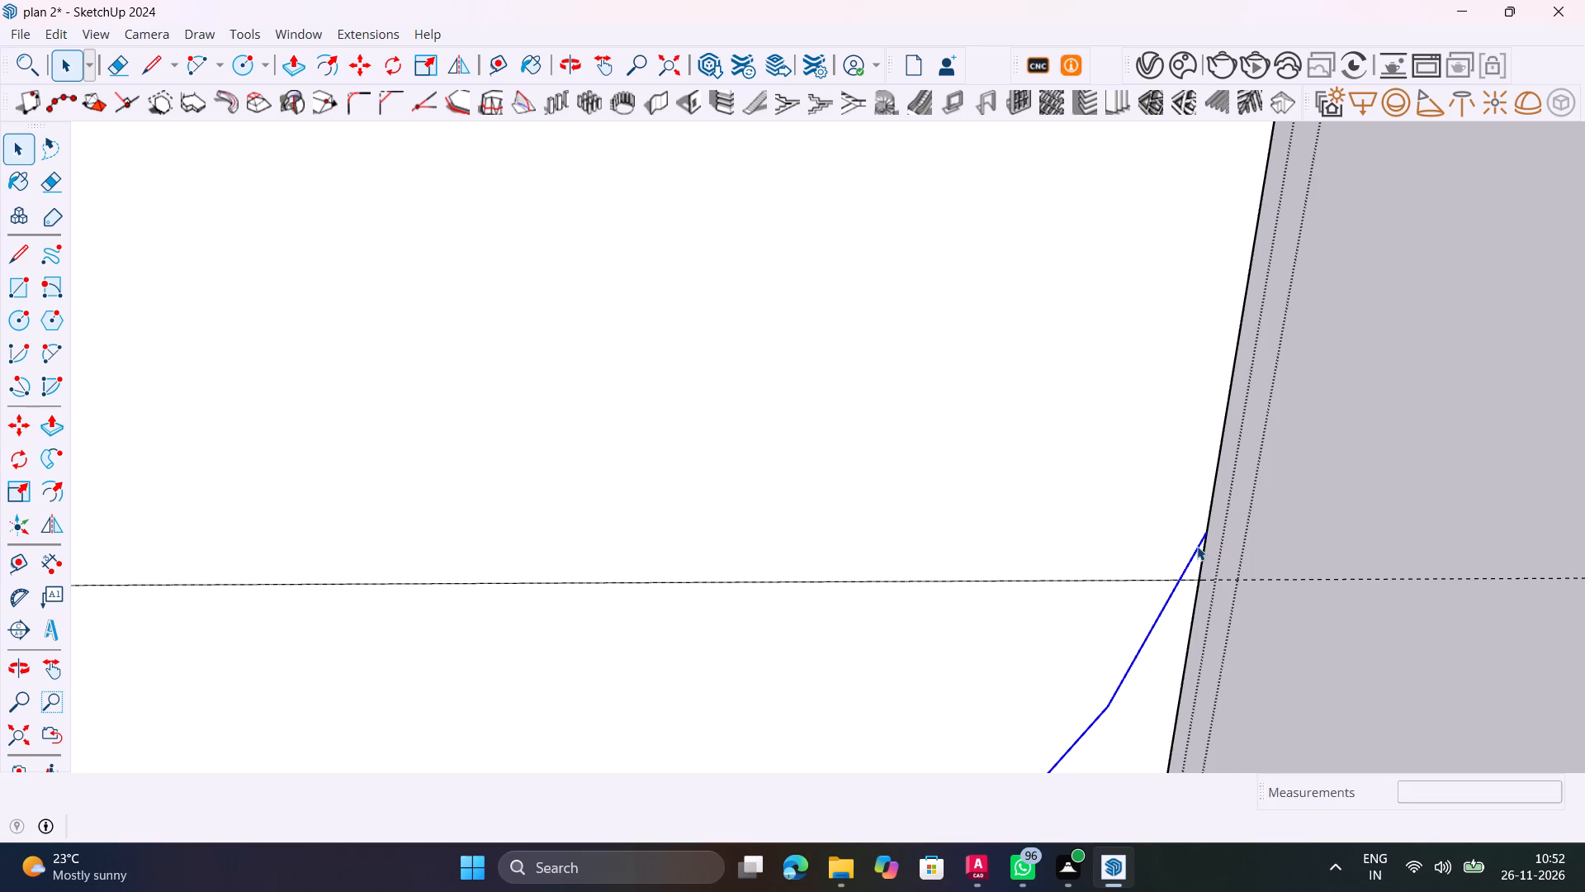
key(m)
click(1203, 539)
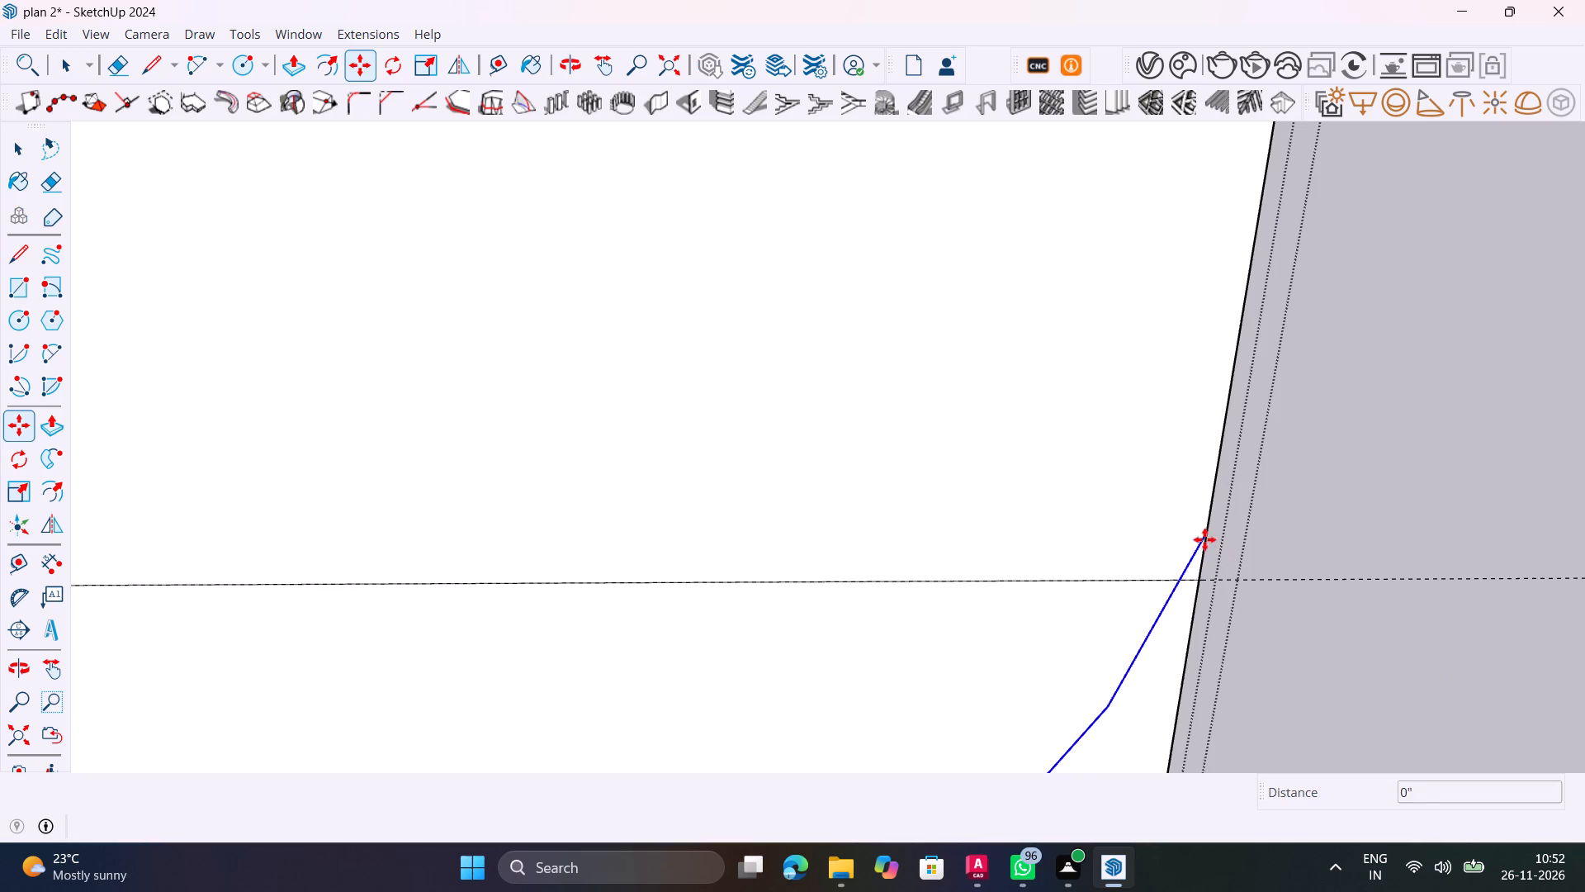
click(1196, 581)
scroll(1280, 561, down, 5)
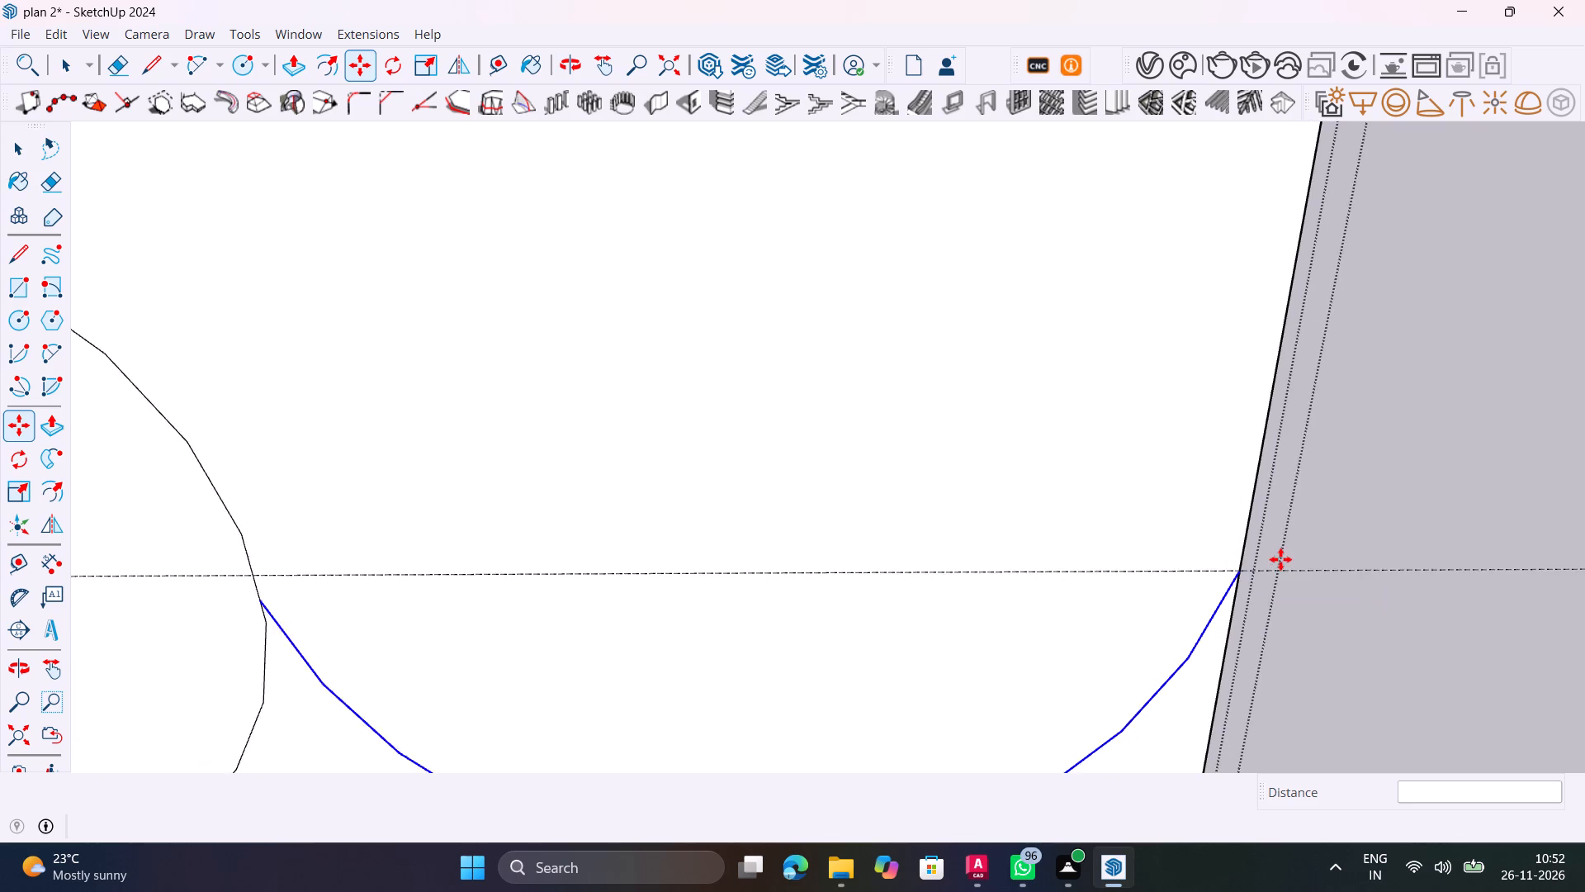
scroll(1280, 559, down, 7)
Delete the side arc between the circle and the cell's right edge.
key(space)
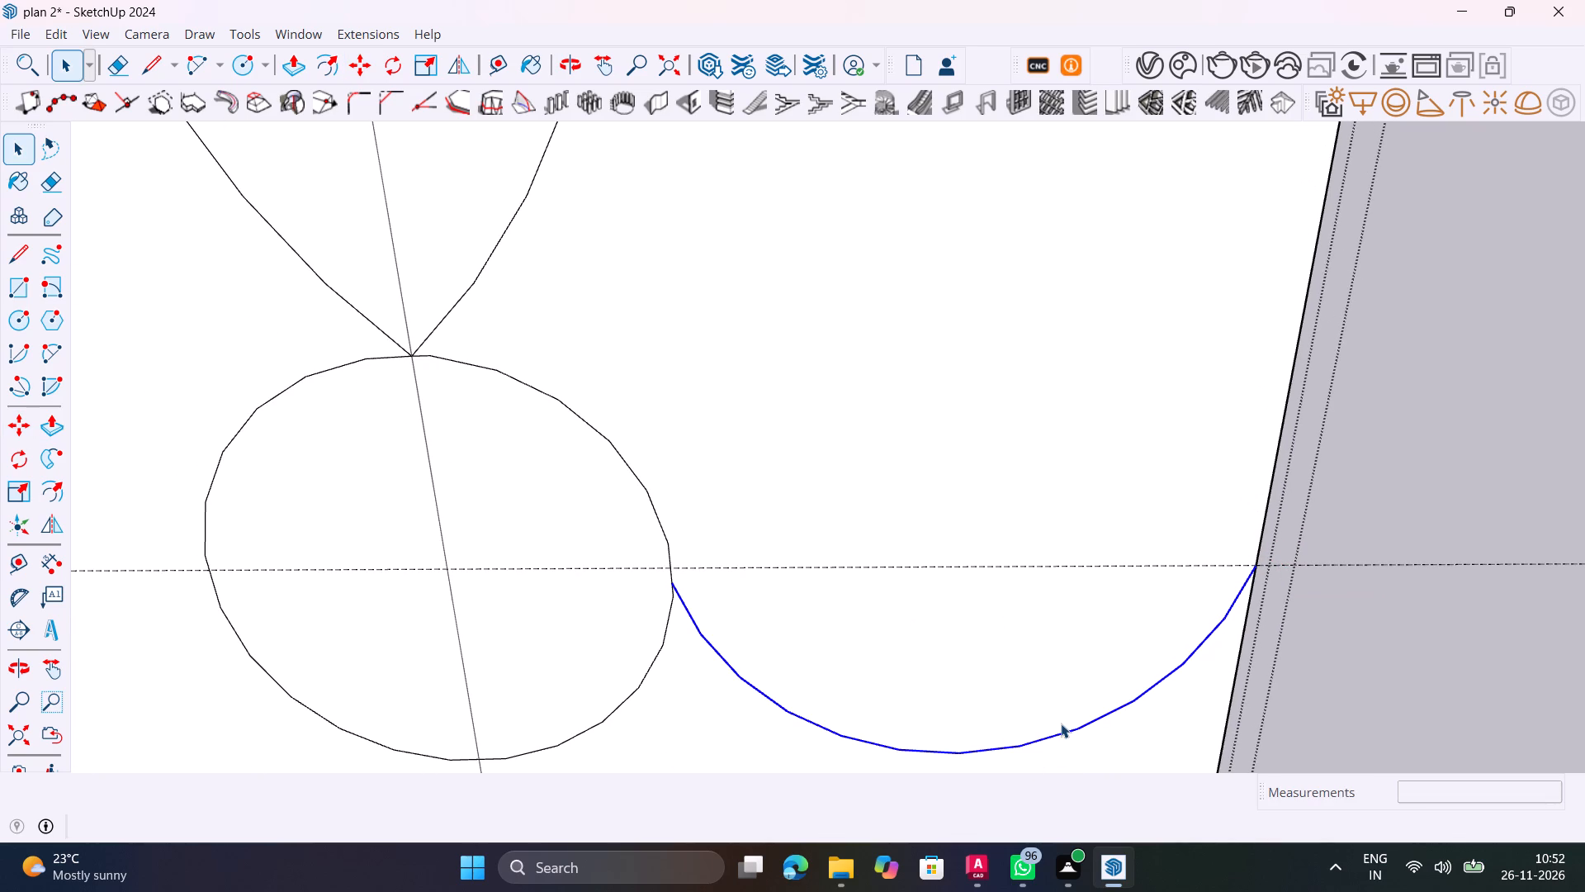
click(1067, 733)
key(Delete)
Set the arc sides to 150 and draw a downward 1" arc from the circle's right guide intersection to the cell's right edge.
scroll(1132, 635, down, 12)
scroll(925, 187, up, 2)
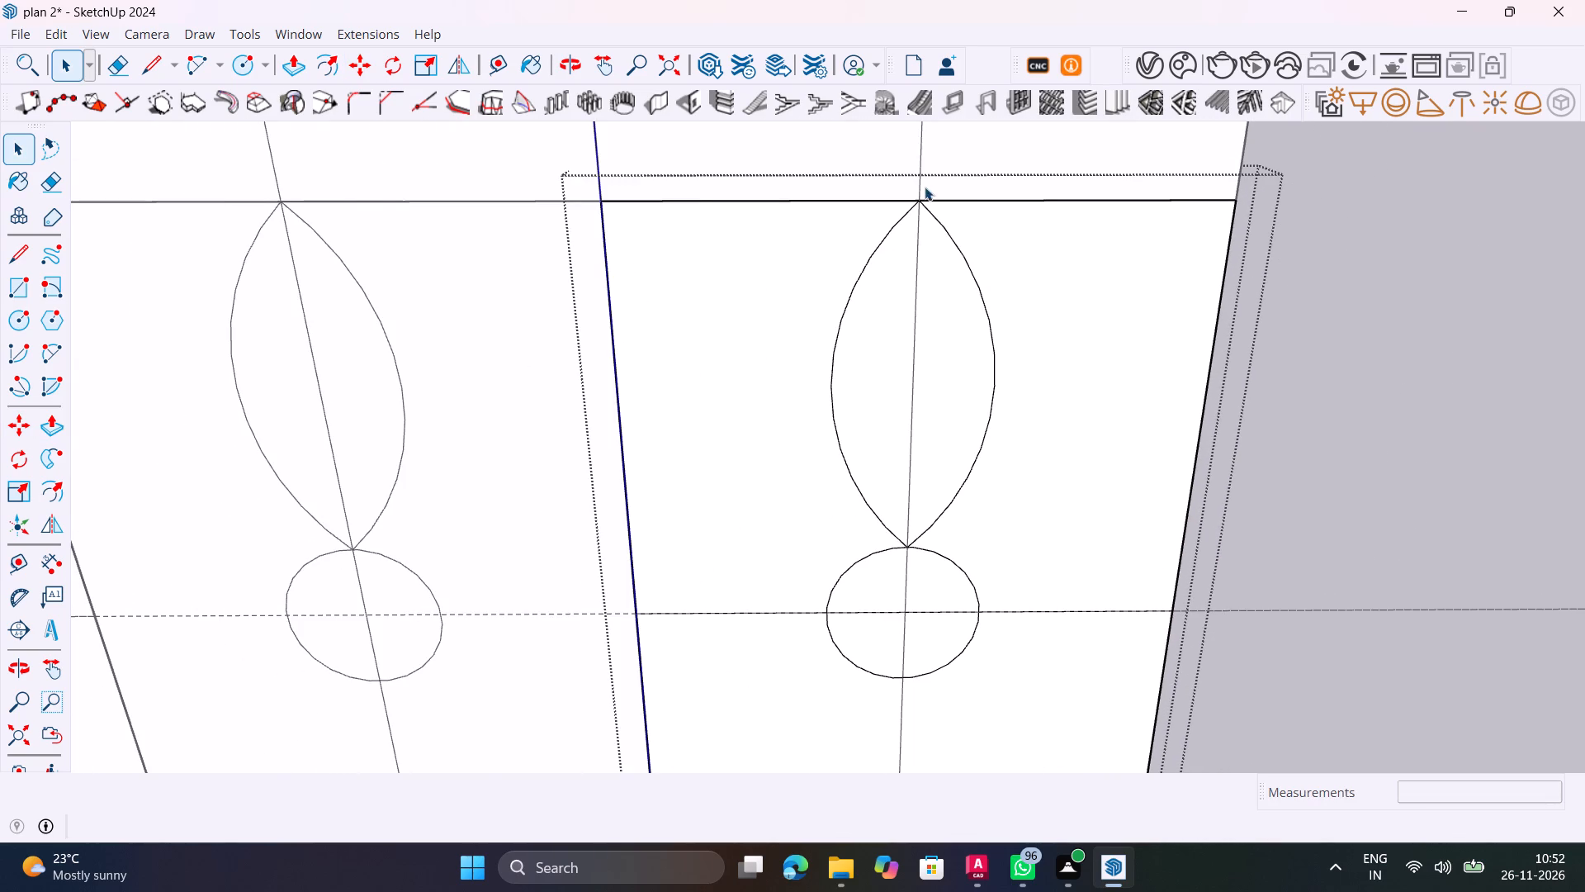
scroll(925, 187, up, 20)
scroll(925, 187, up, 5)
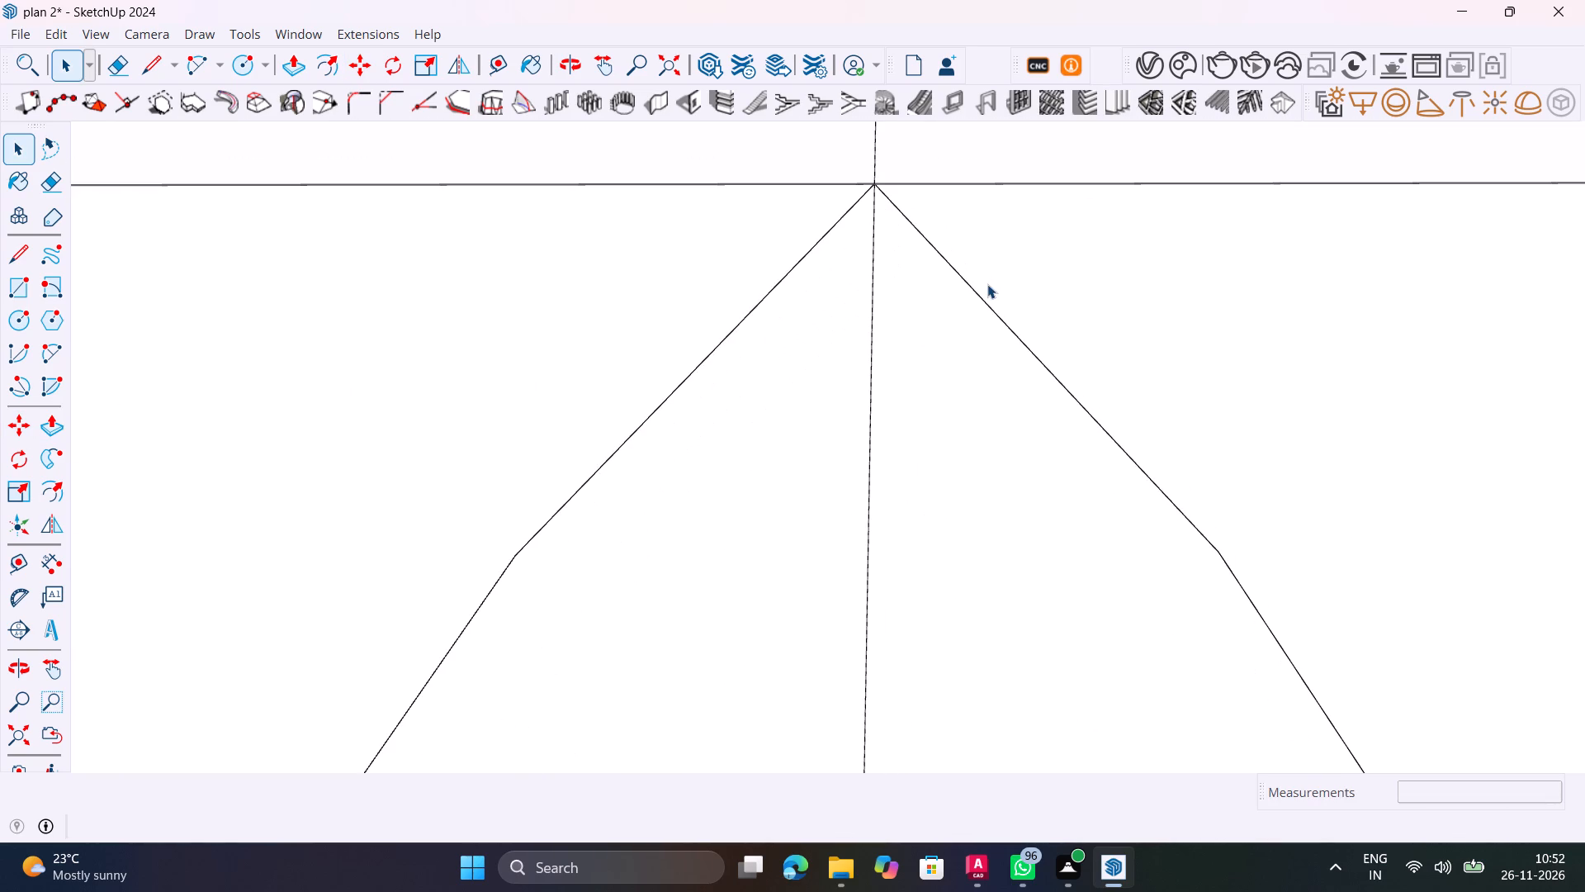
scroll(987, 284, down, 20)
scroll(987, 284, down, 19)
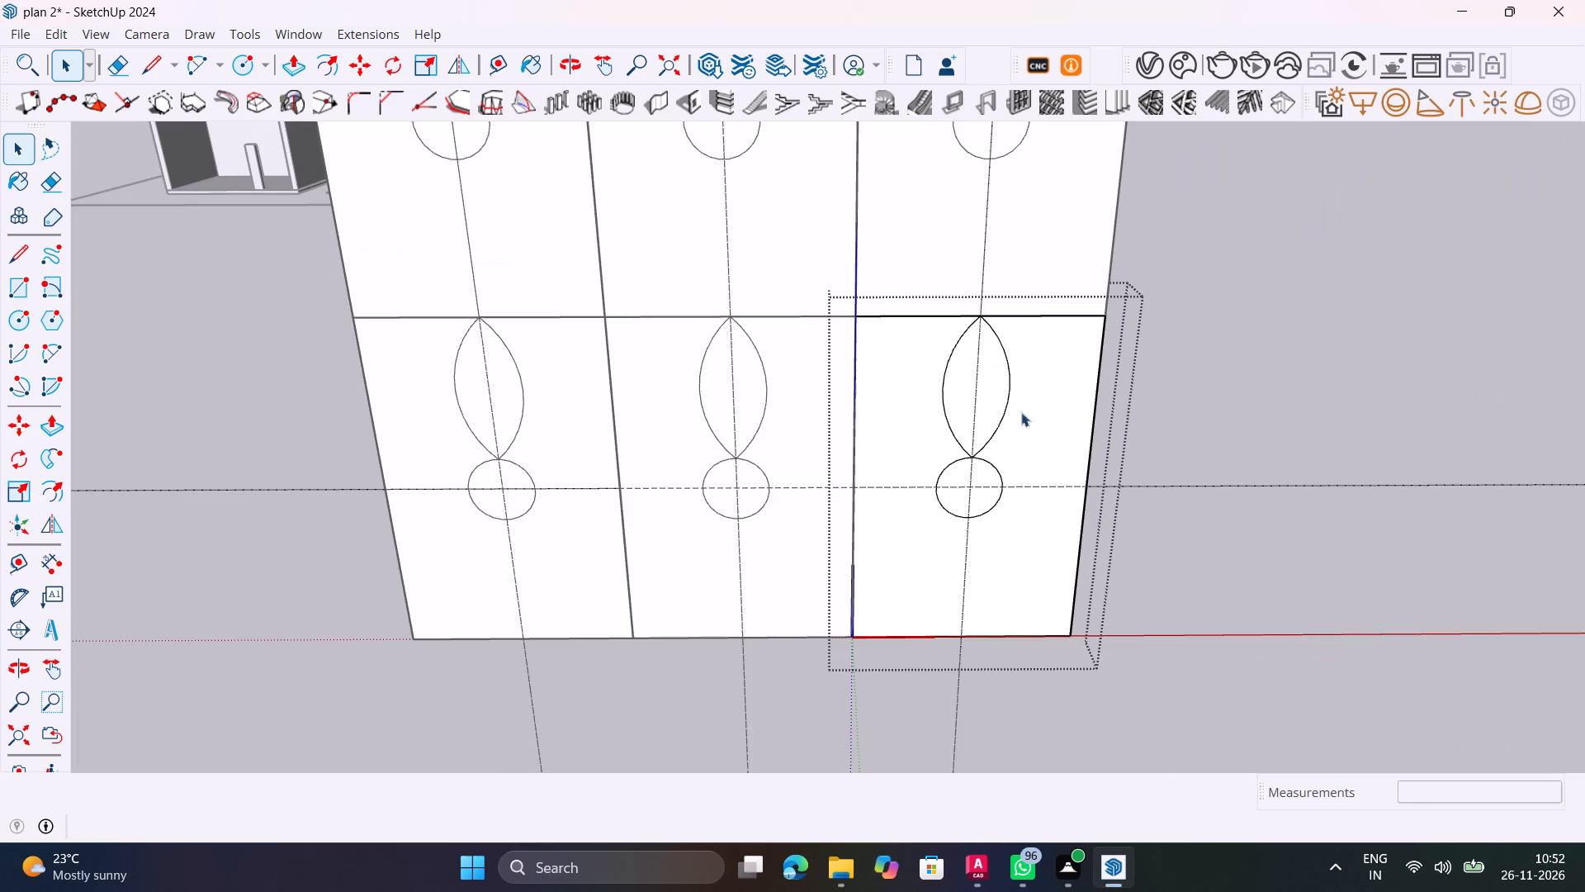
middle_drag(1035, 470, 917, 566)
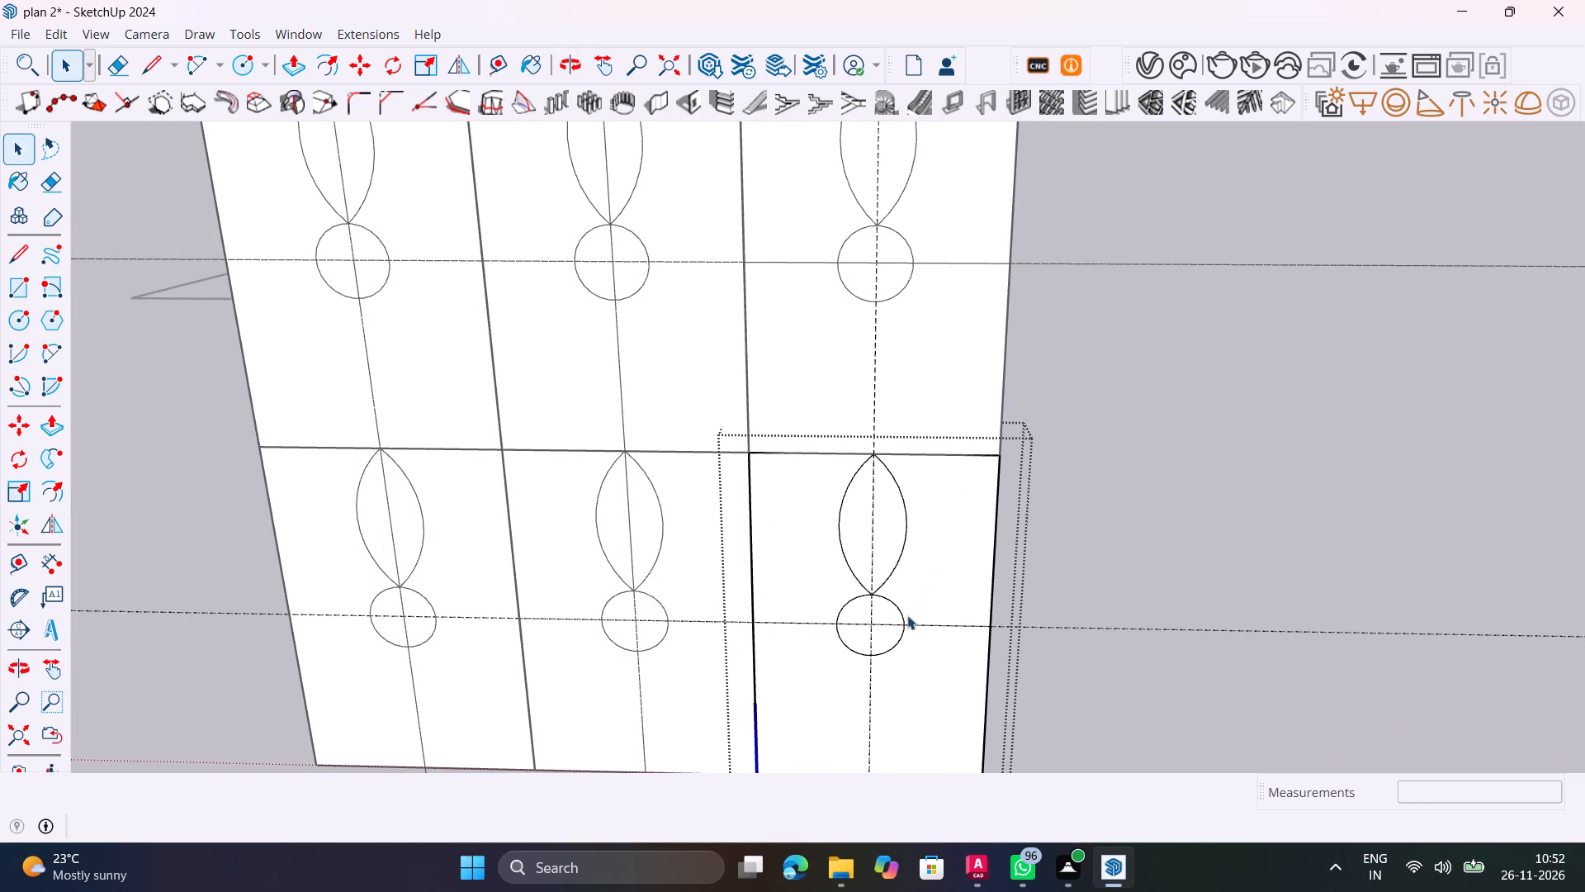
scroll(908, 620, up, 9)
key(a)
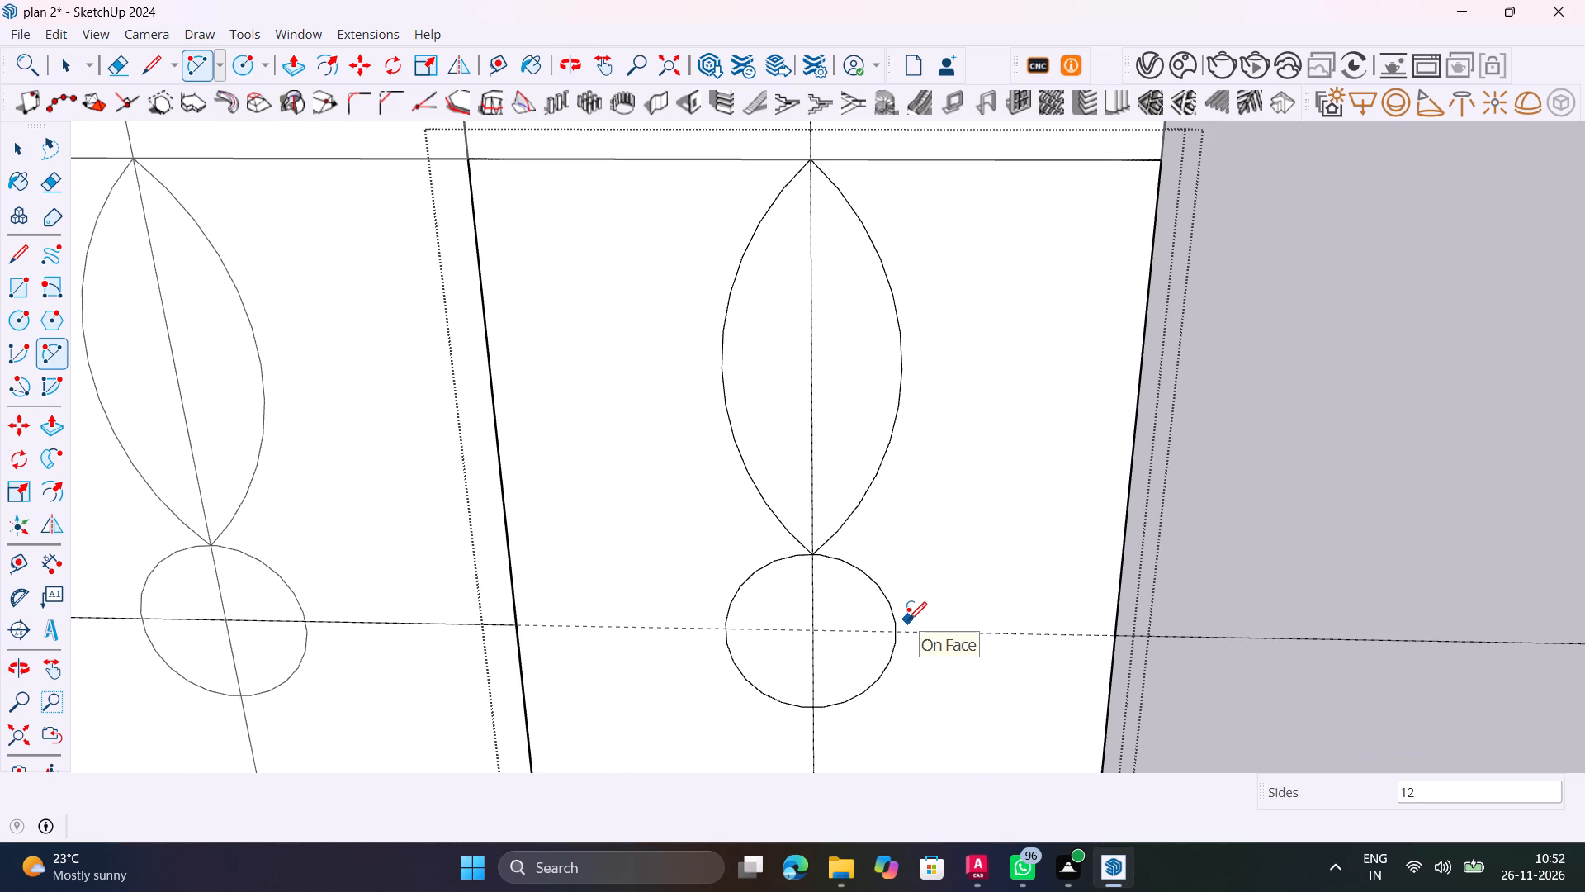
text(150s)
key(Return)
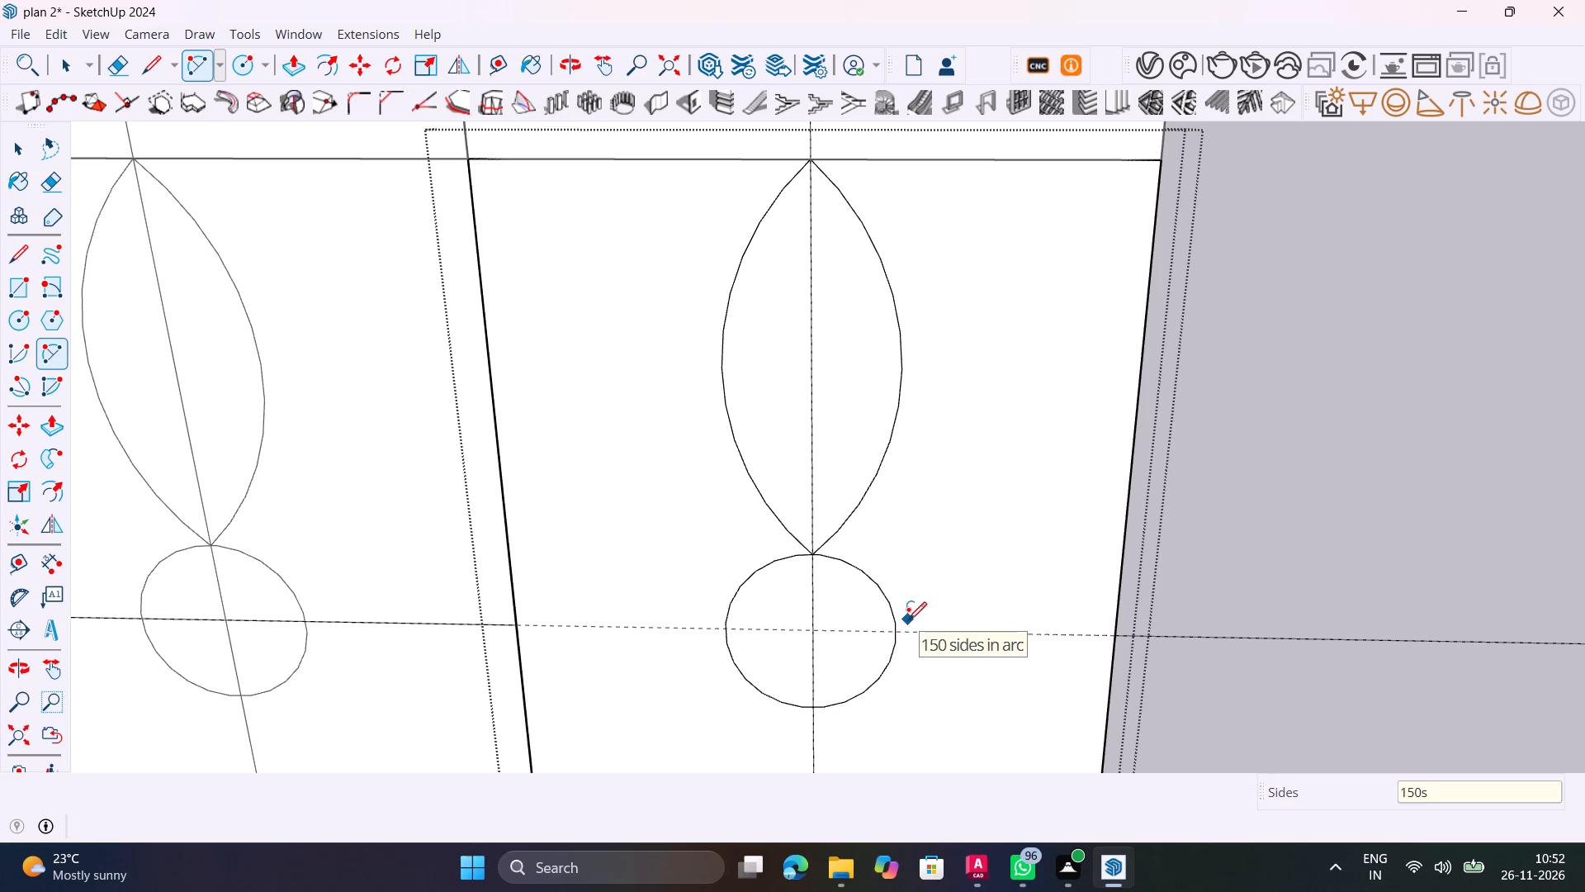
scroll(892, 643, up, 10)
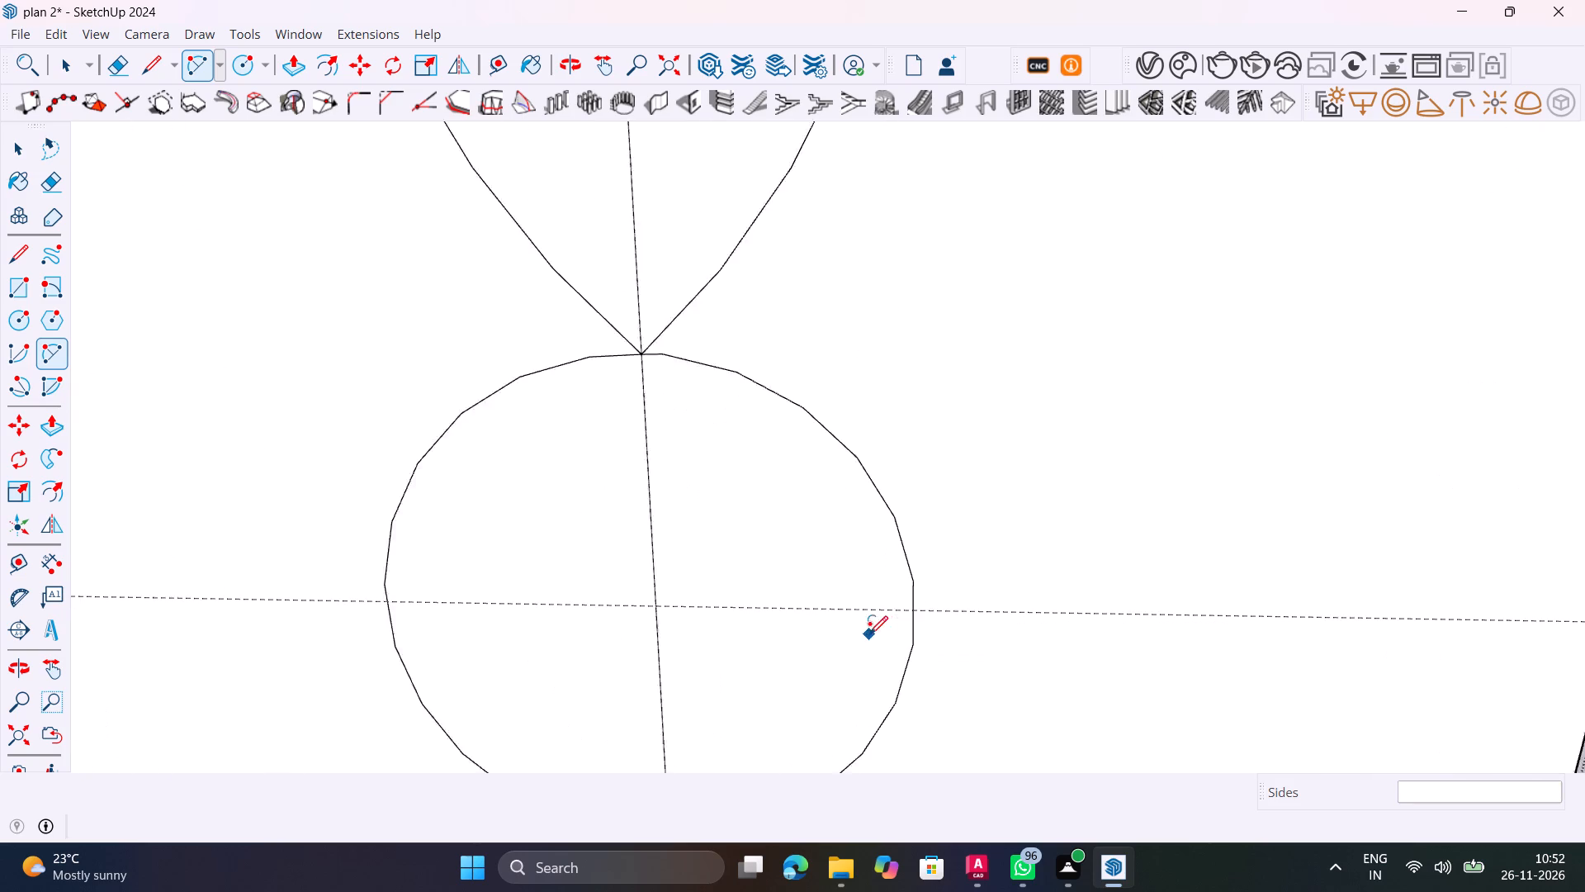
scroll(869, 634, up, 2)
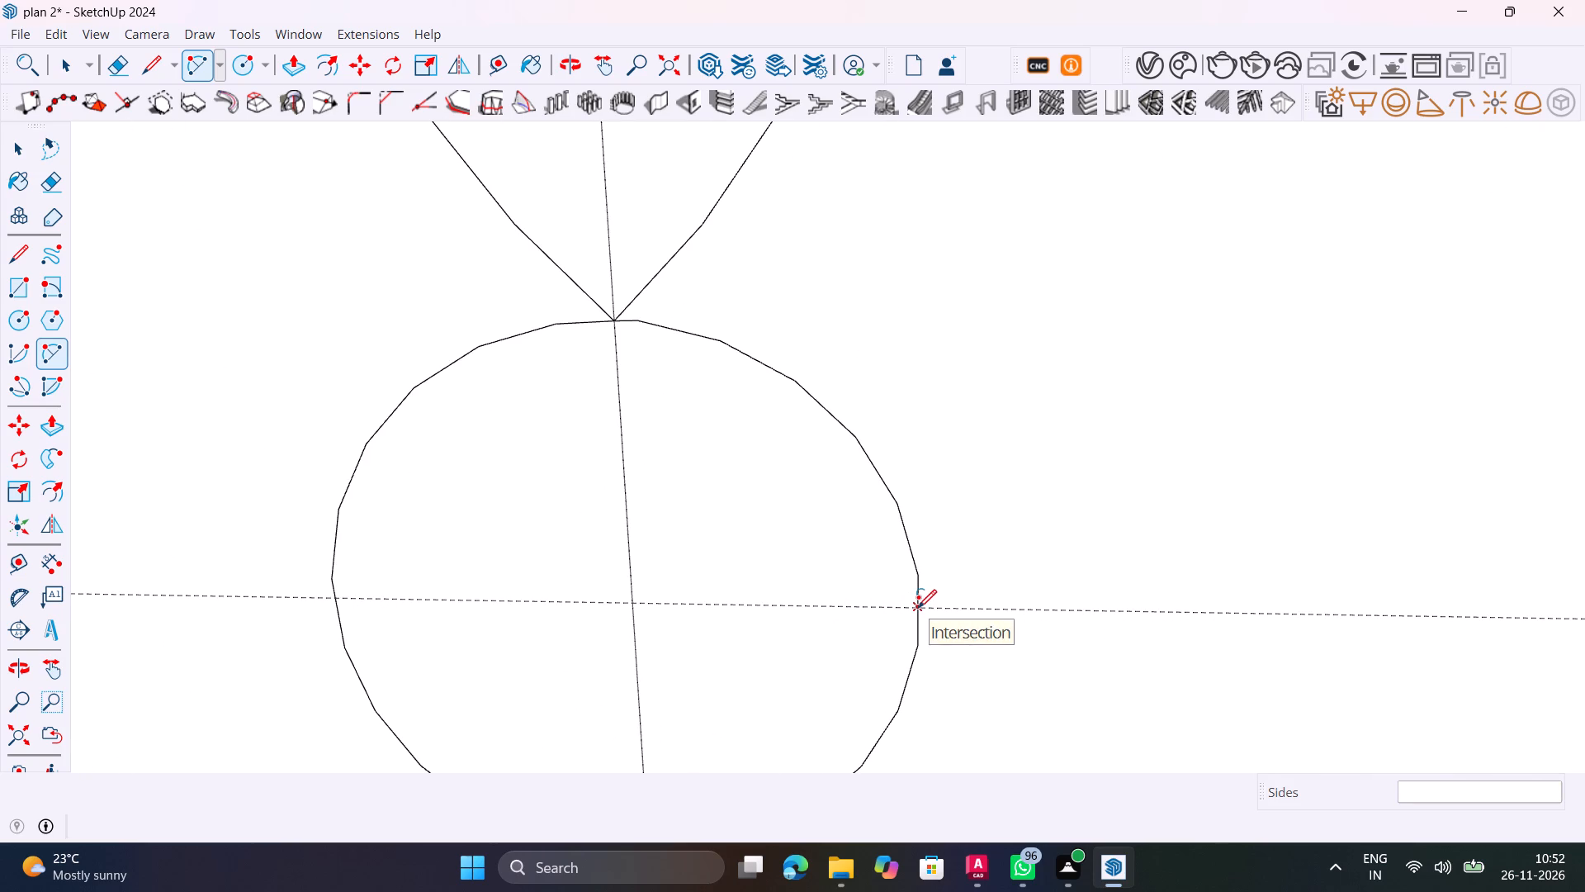
click(918, 608)
scroll(1090, 662, down, 8)
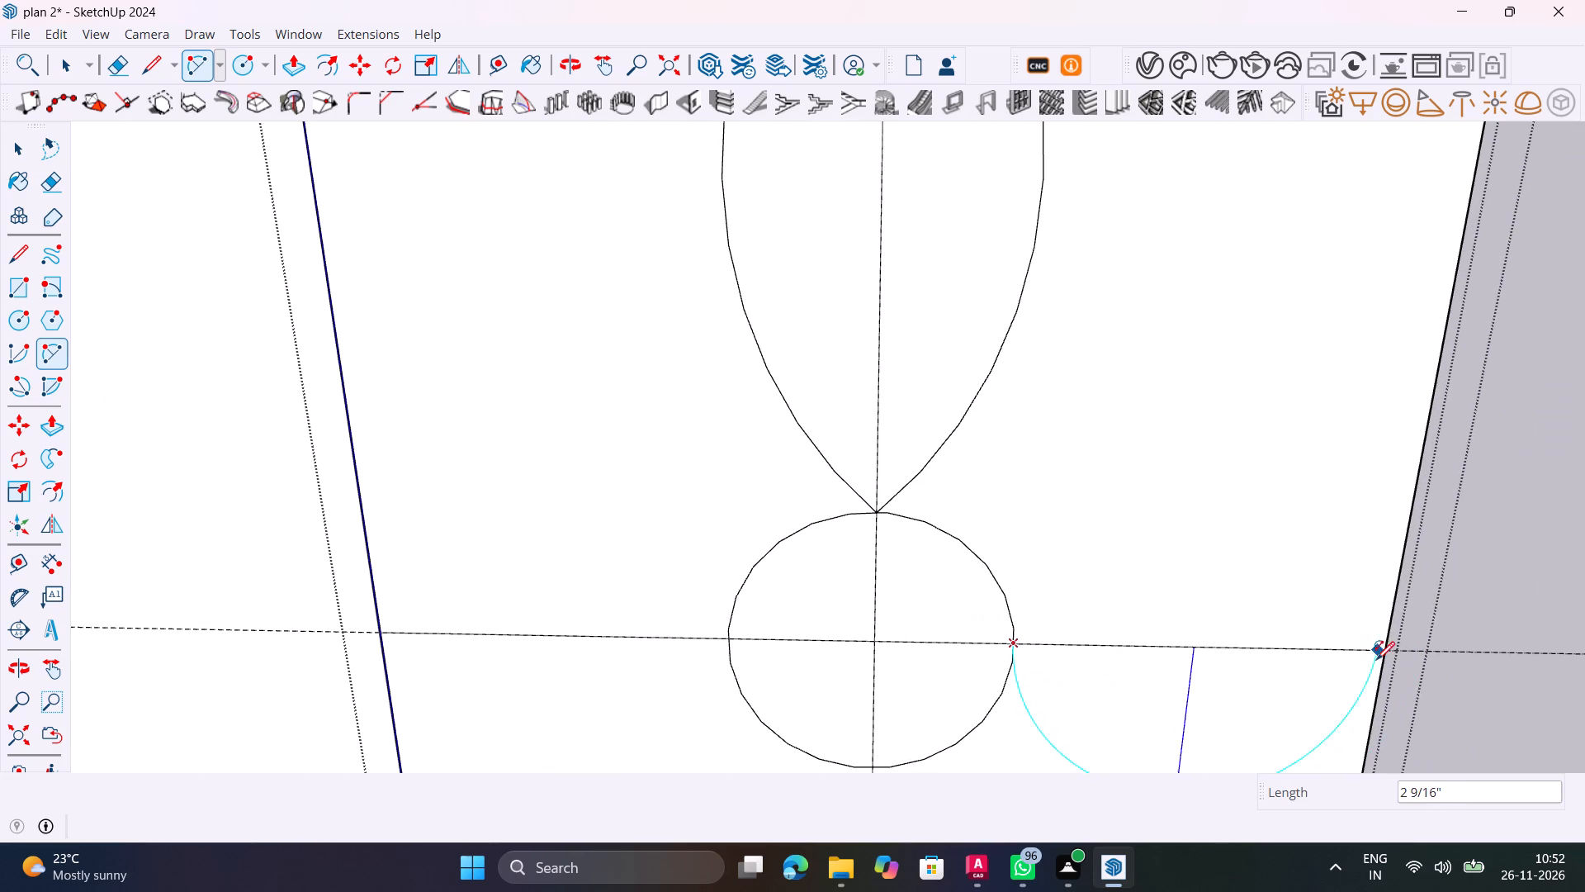
scroll(1386, 653, up, 4)
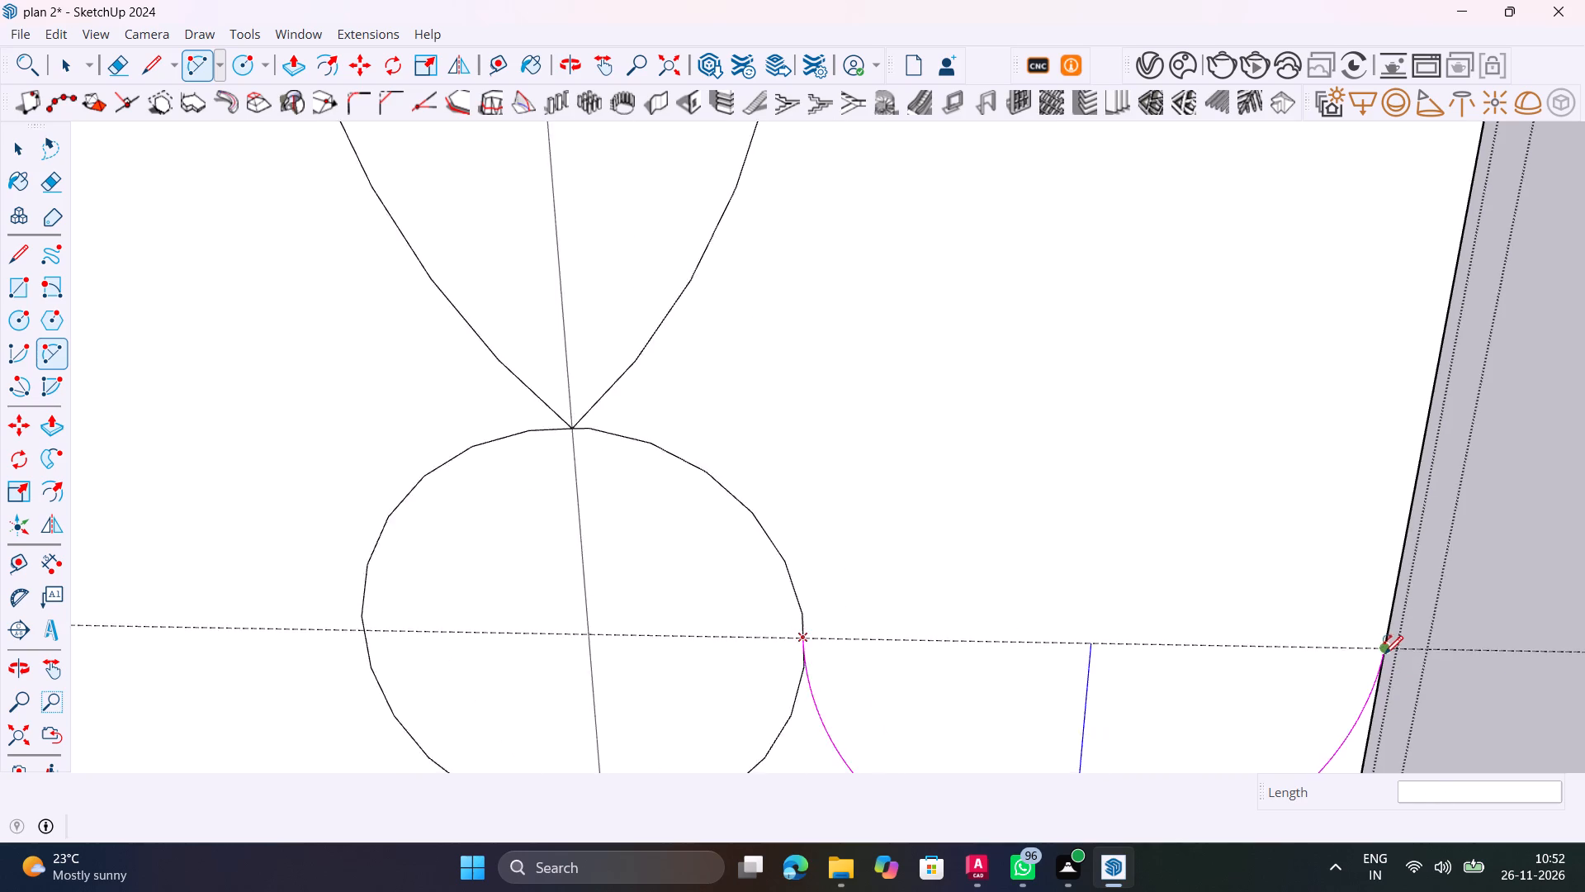
scroll(1383, 654, up, 20)
scroll(1383, 654, up, 4)
scroll(1371, 652, down, 5)
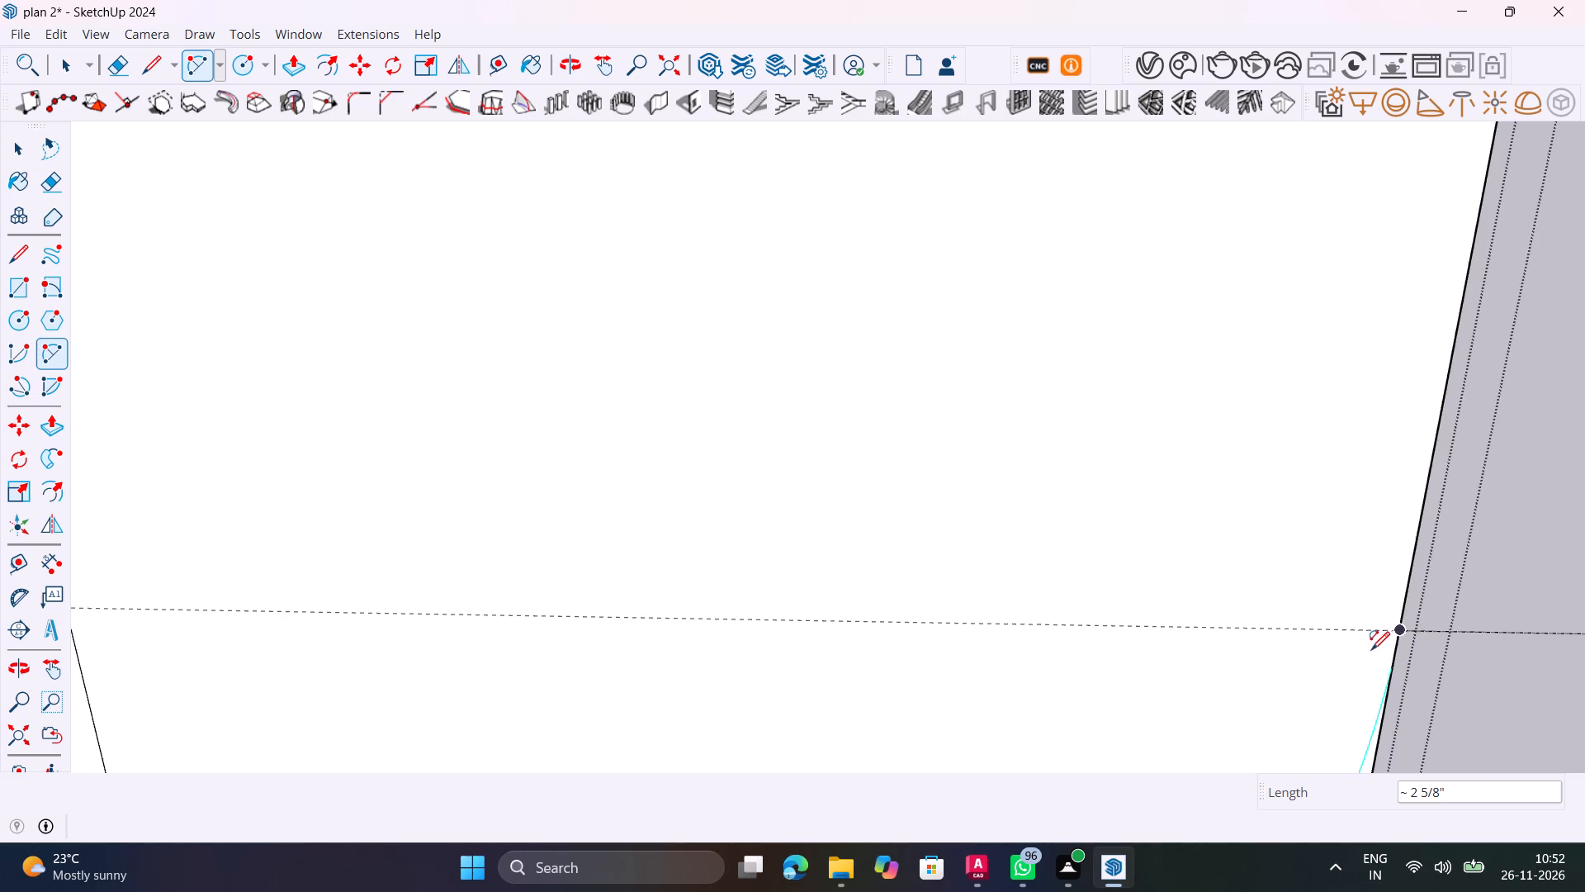
click(1400, 634)
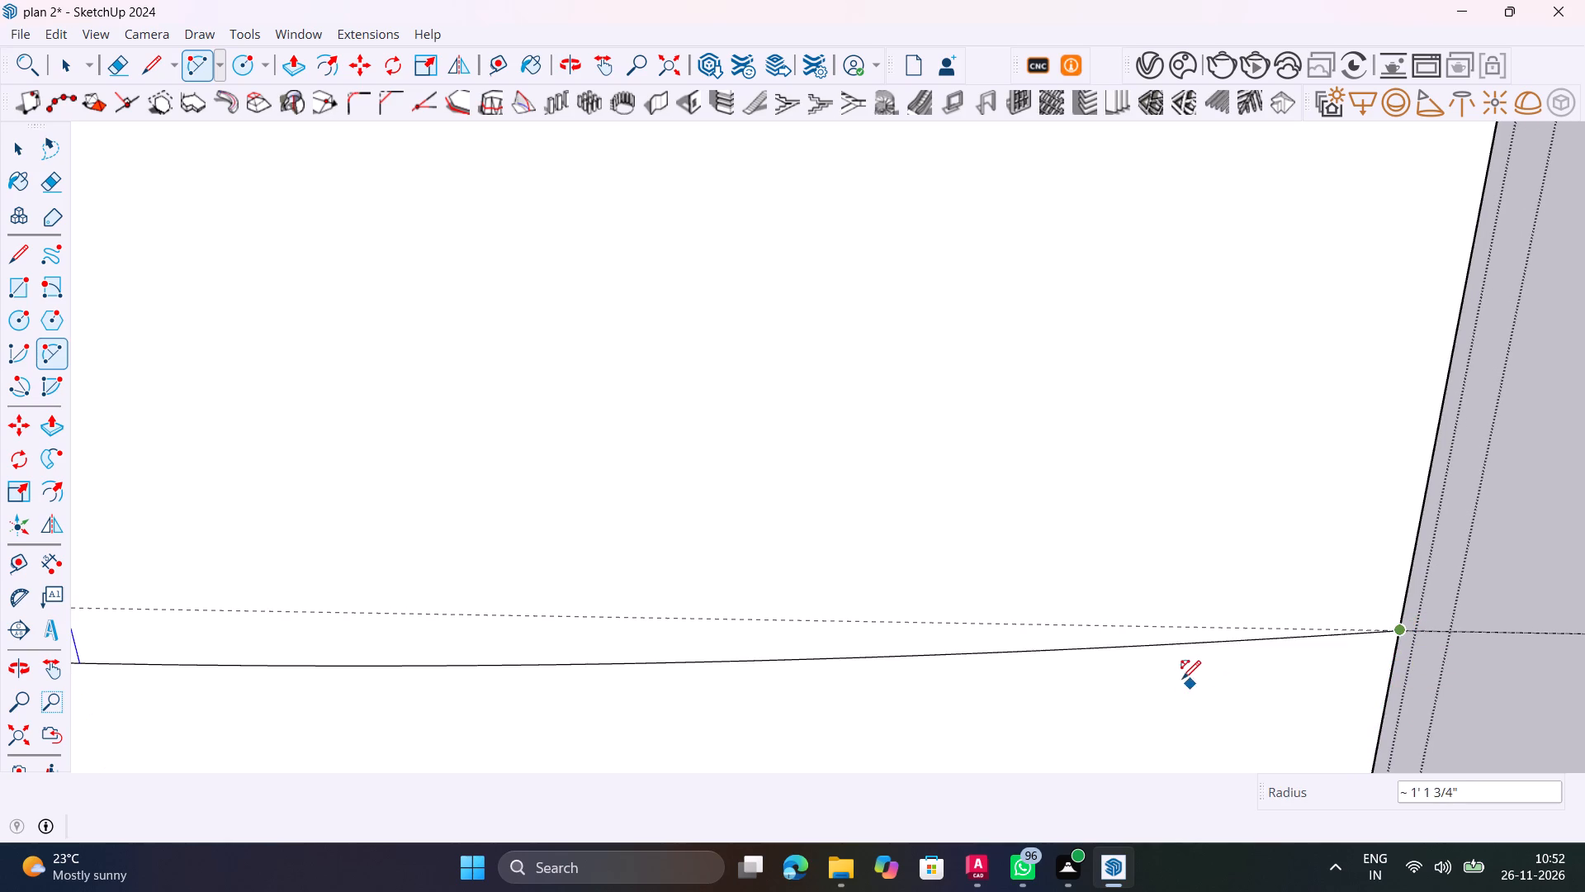
scroll(1181, 679, down, 6)
scroll(949, 708, down, 8)
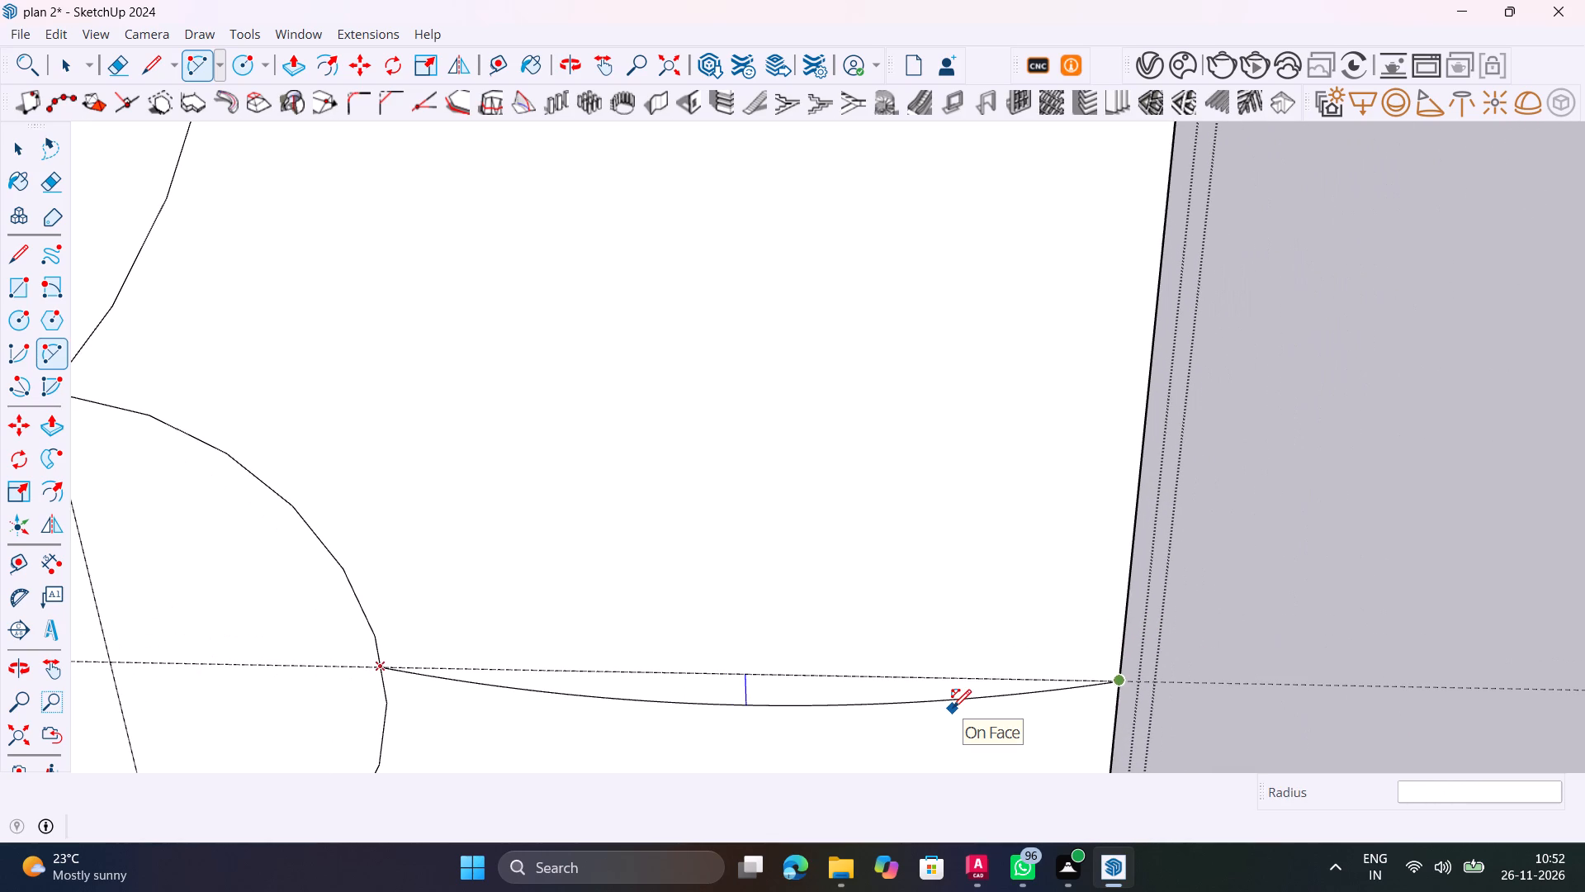
text(1")
key(Return)
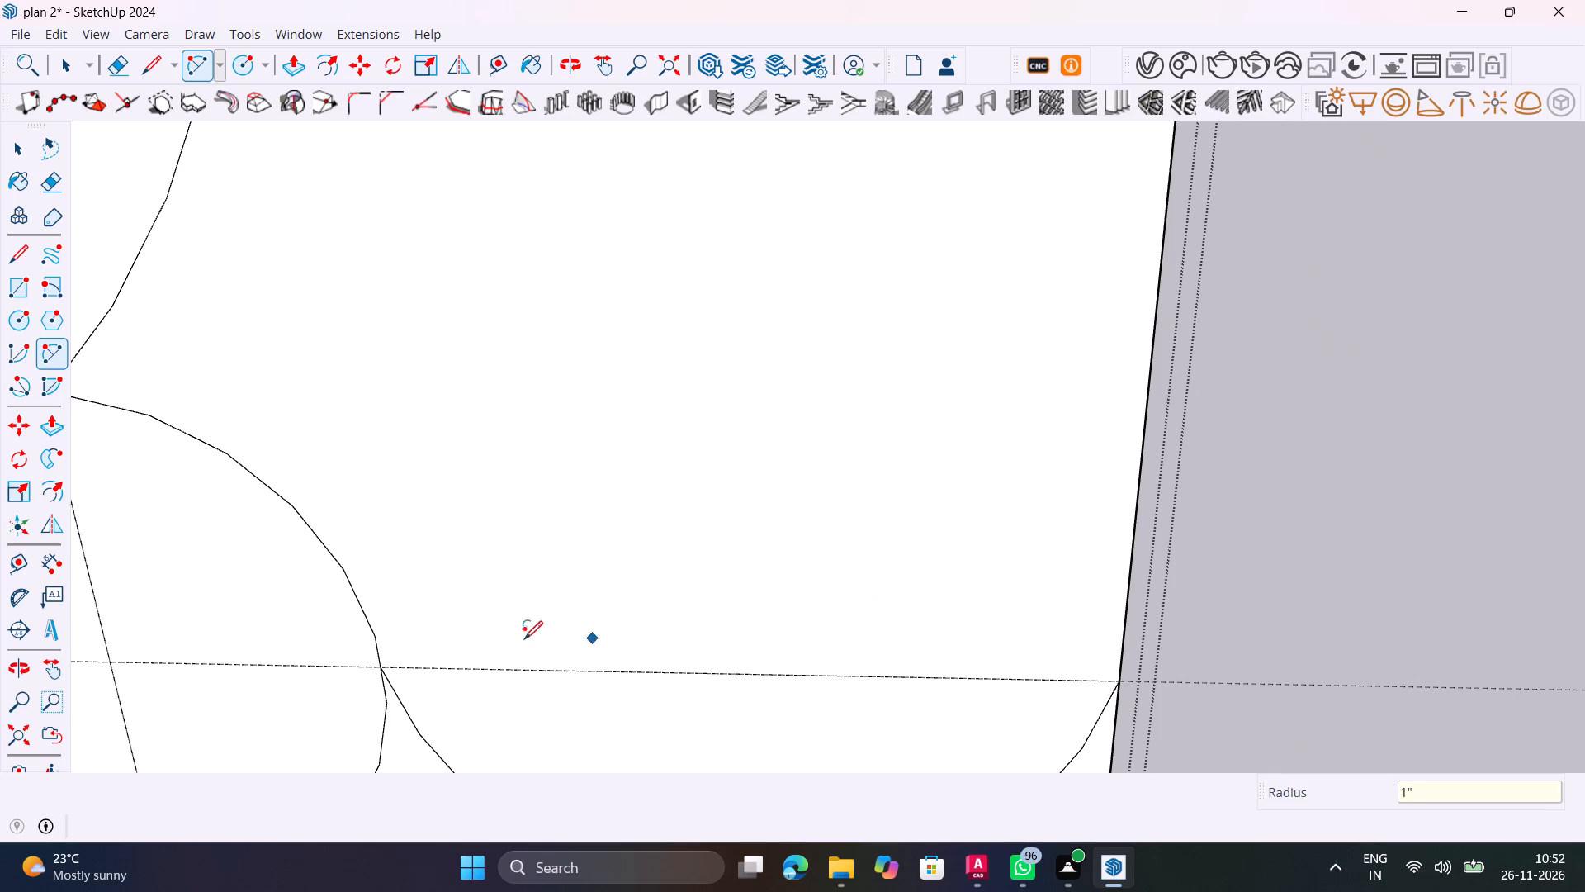
Draw the opposing upward arc with a 1" bulge between the cell's right edge and the circle's right side, closing the side leaf.
click(1114, 681)
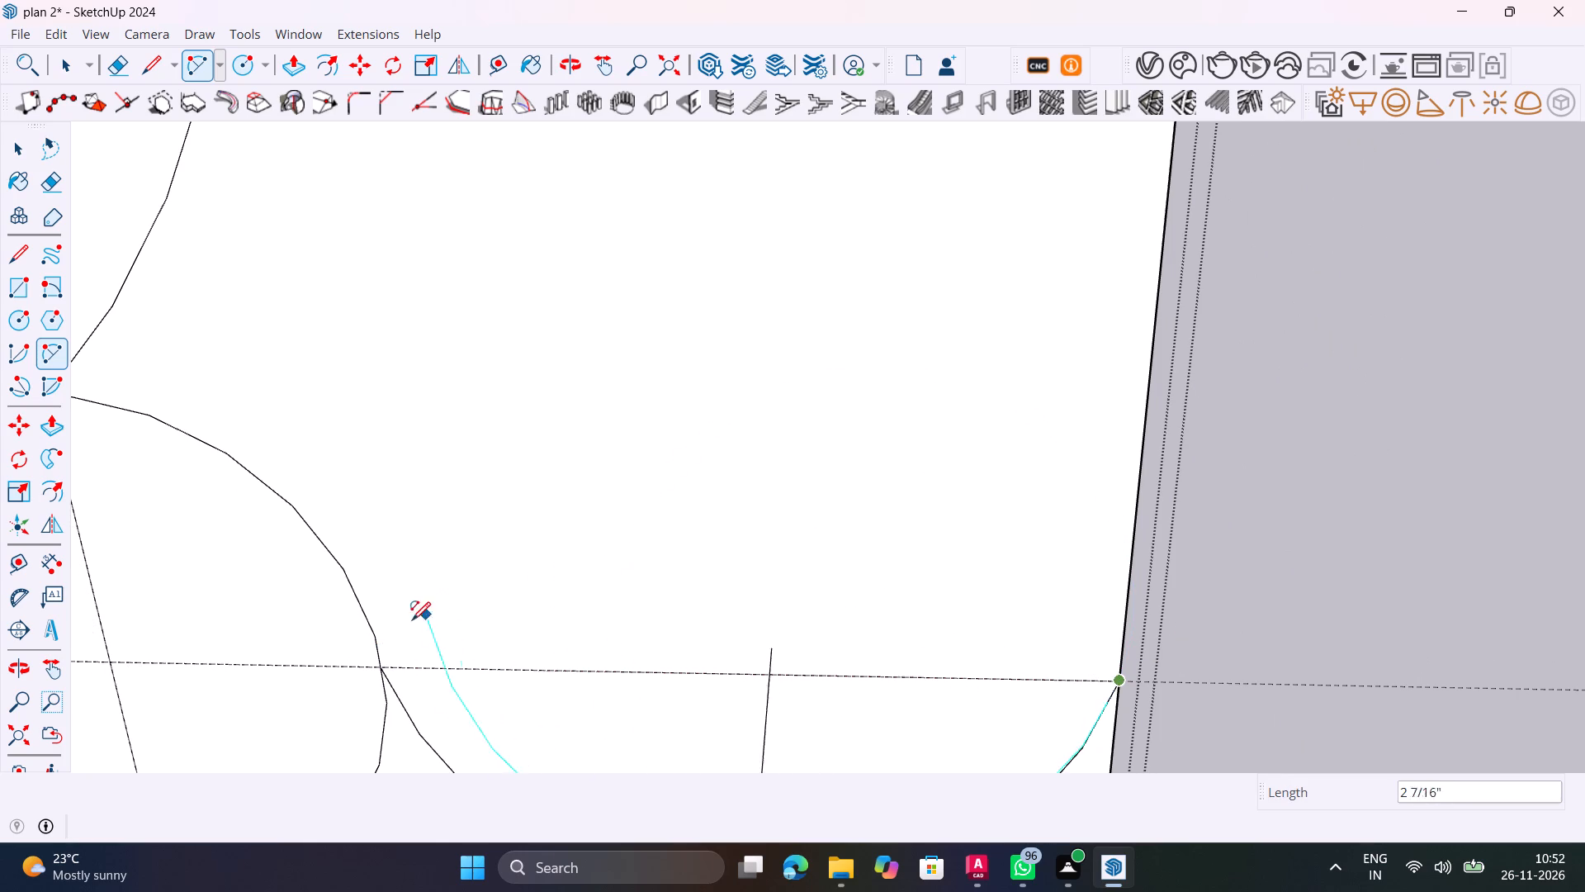
click(382, 665)
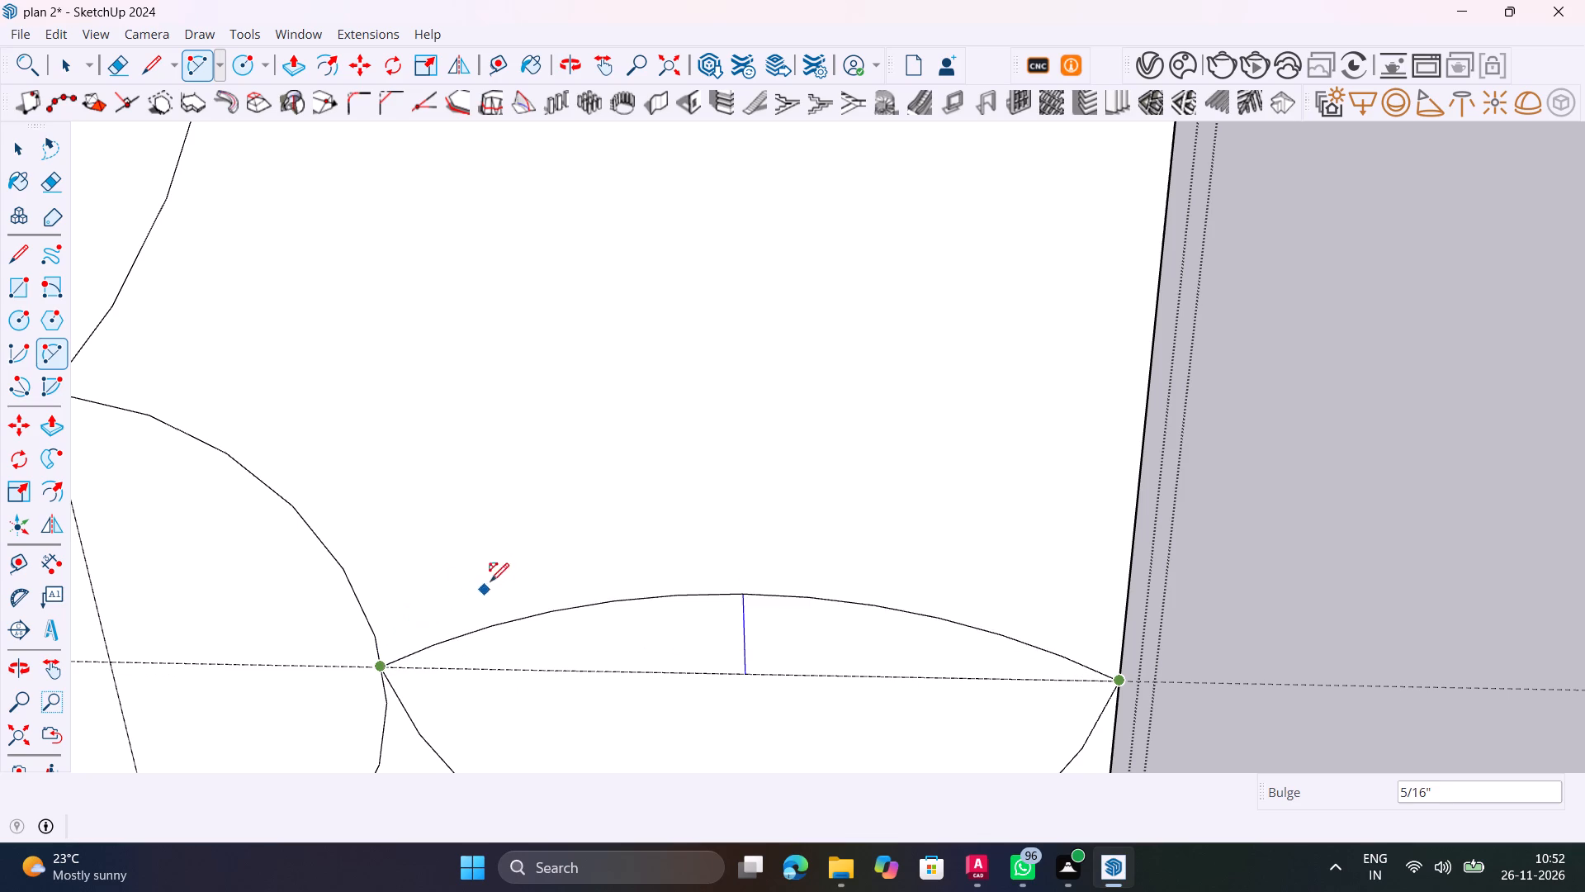
text(1")
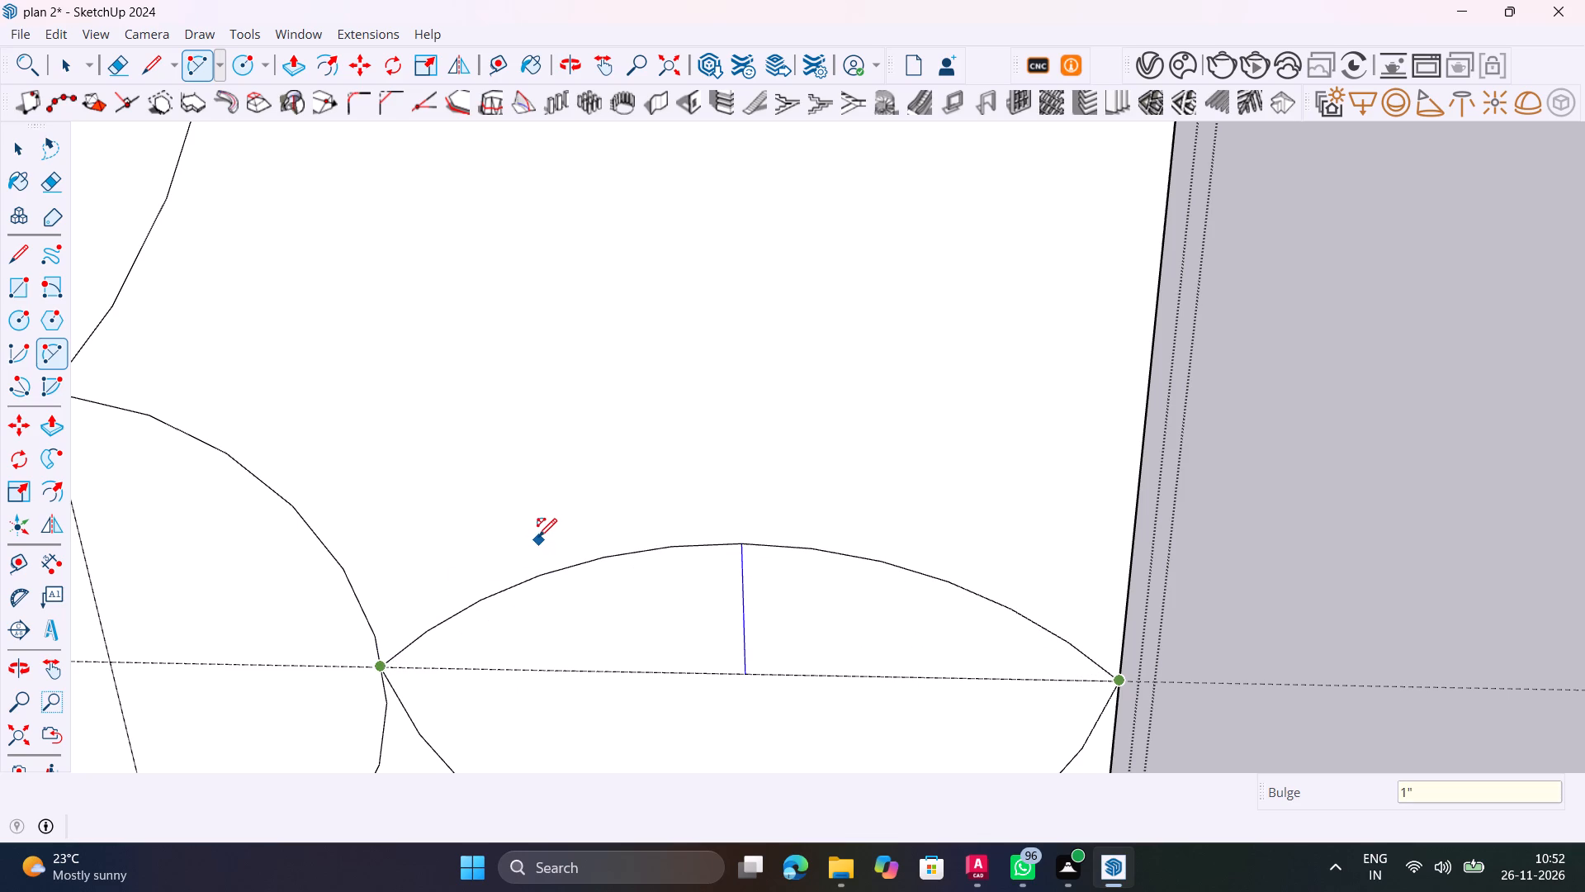
key(Return)
key(space)
Draw a left-bulging arc with a 1" bulge from the circle's bottom to the cell's bottom edge at the vertical guide.
scroll(1176, 398, down, 11)
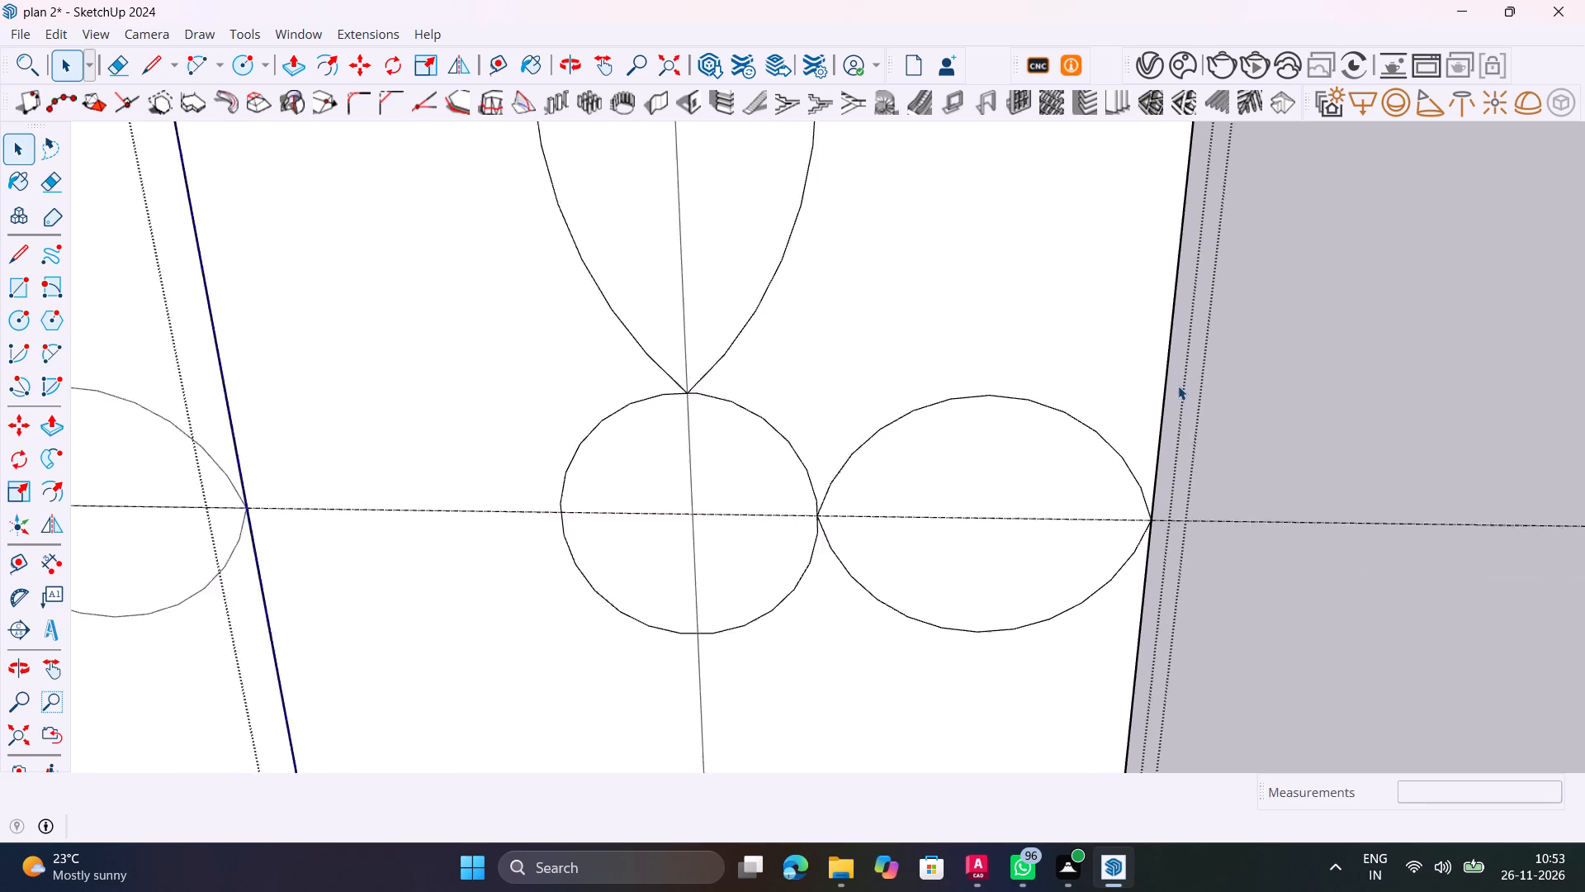
scroll(1178, 386, down, 14)
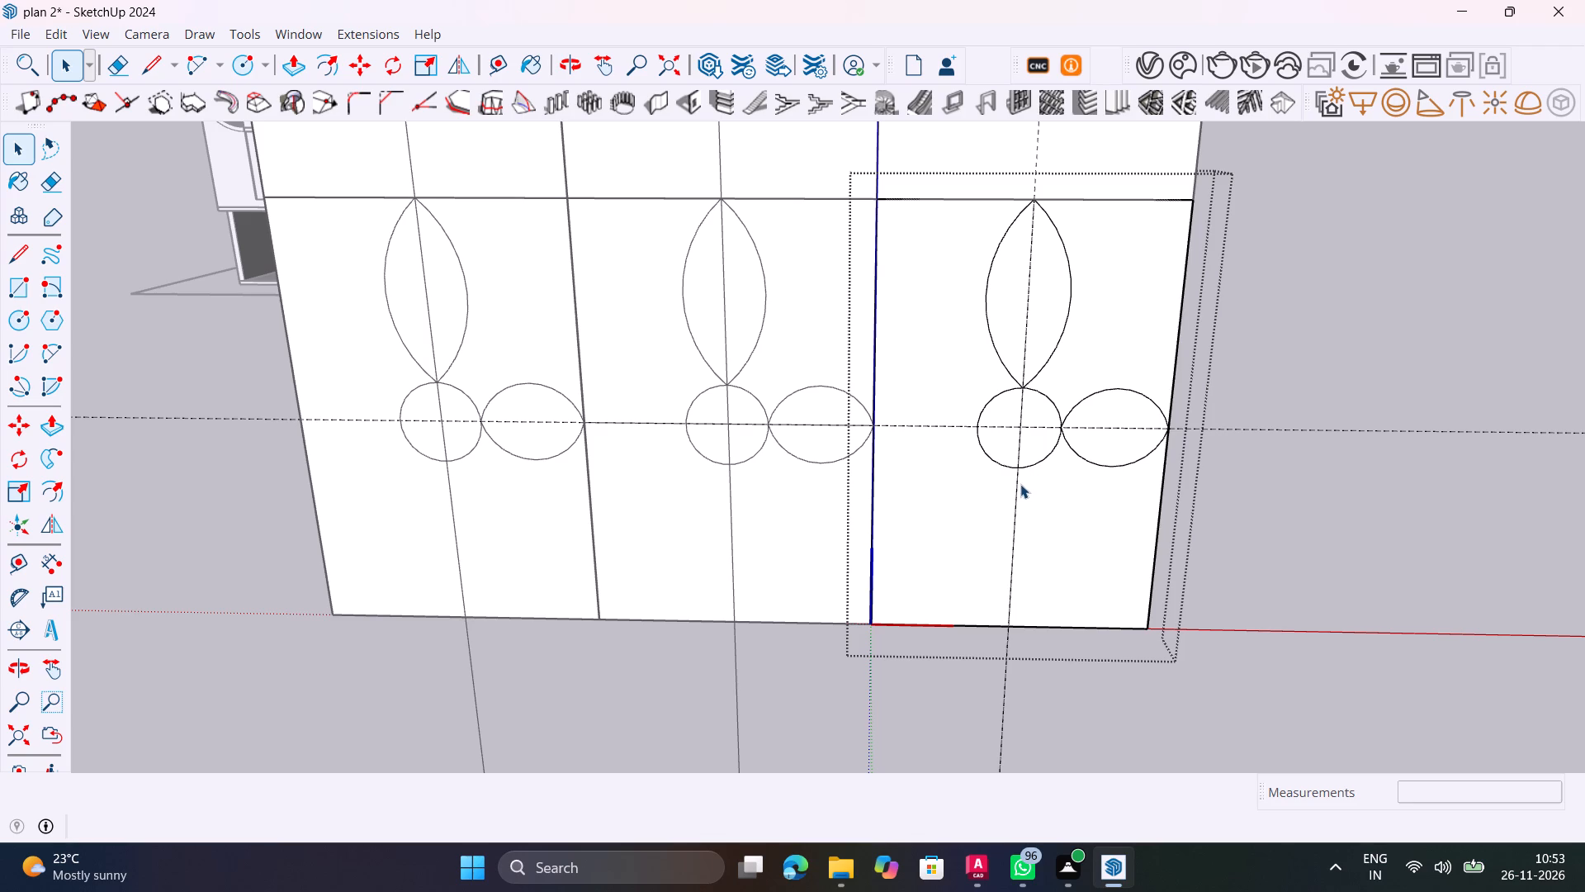
key(a)
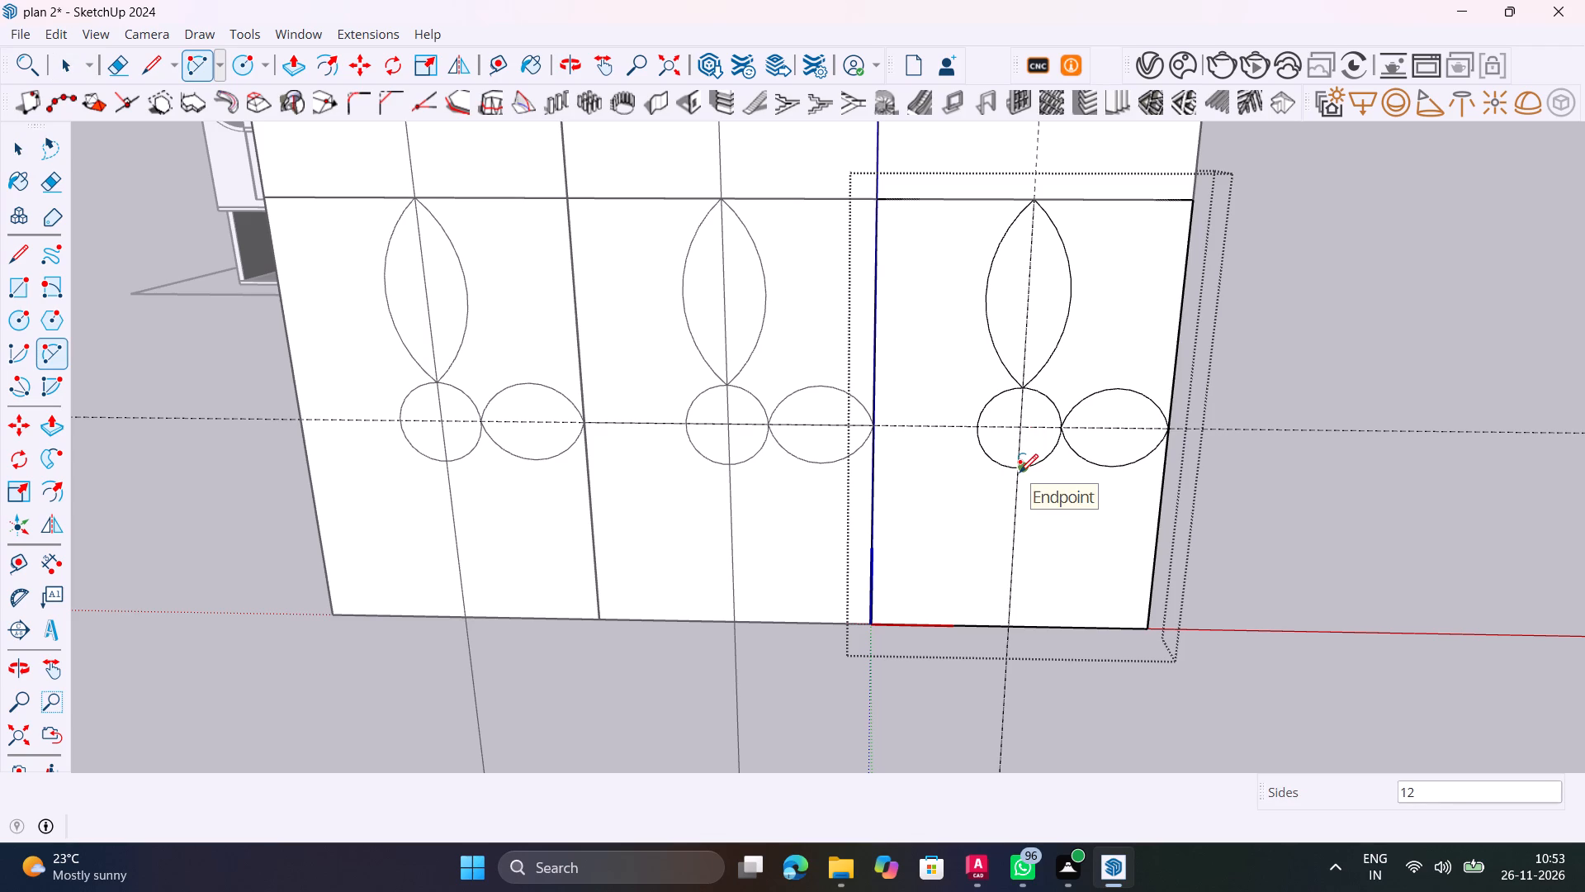
scroll(1019, 472, up, 10)
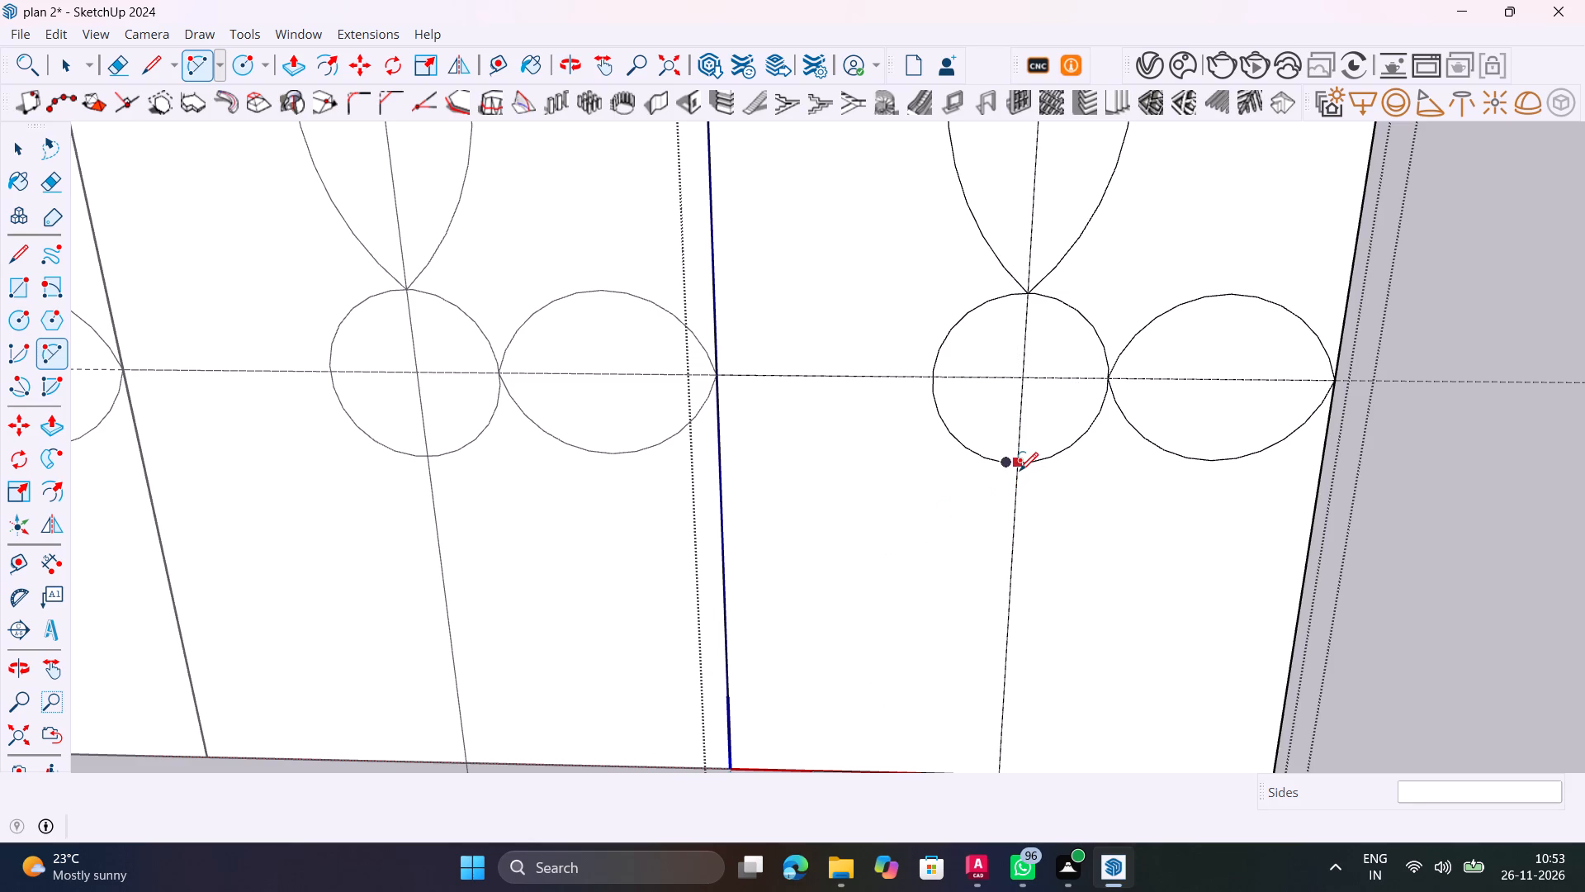
scroll(1018, 460, up, 6)
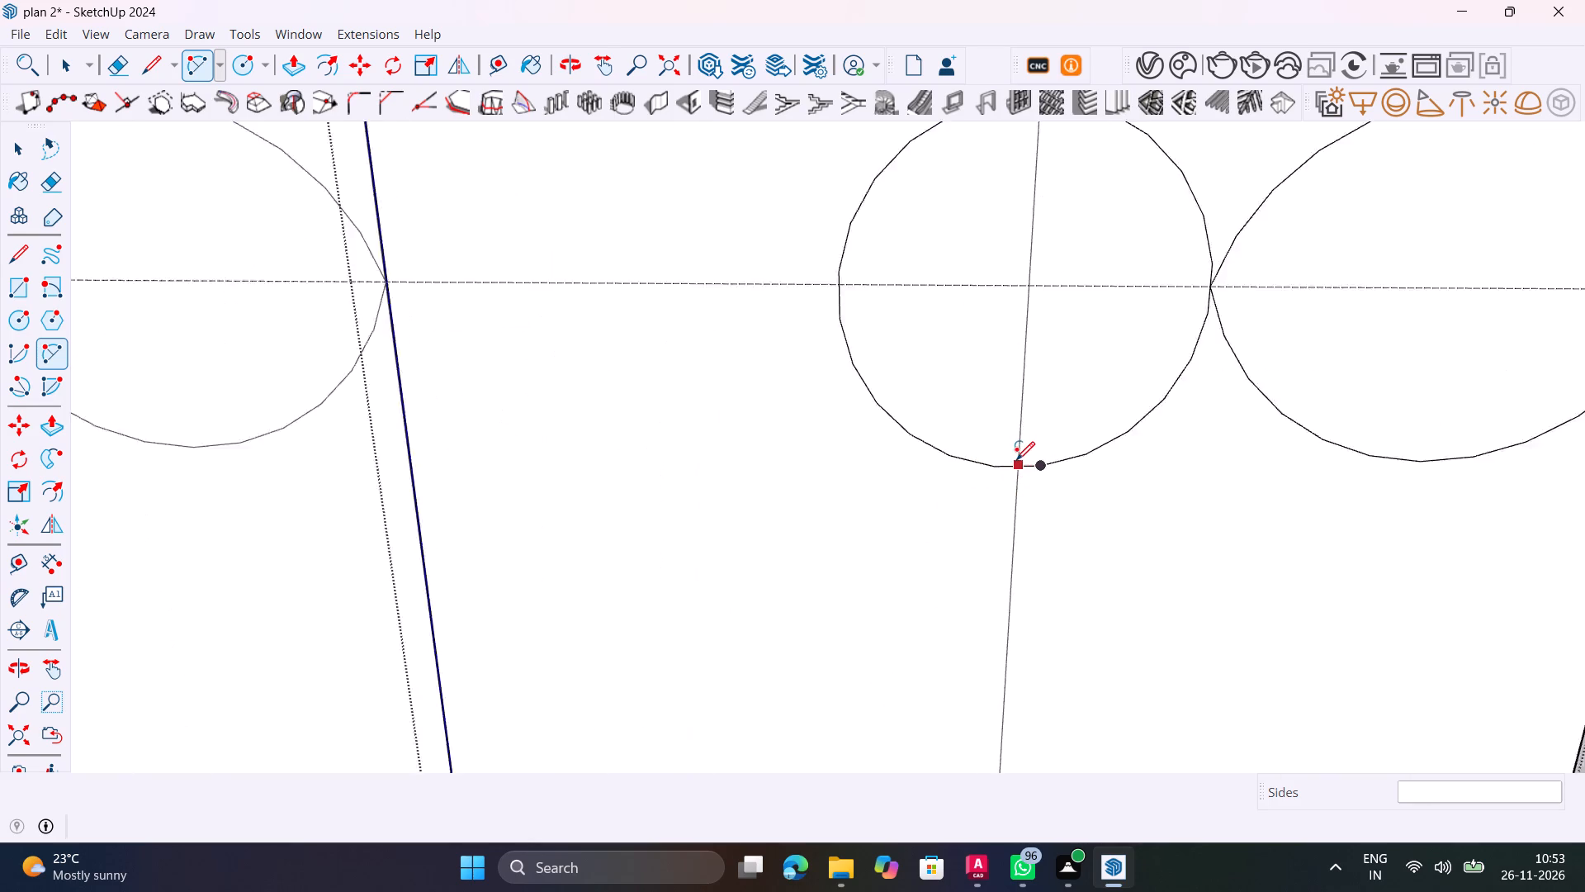
scroll(1016, 460, up, 12)
drag(1022, 482, 991, 488)
scroll(866, 576, down, 20)
scroll(866, 576, down, 12)
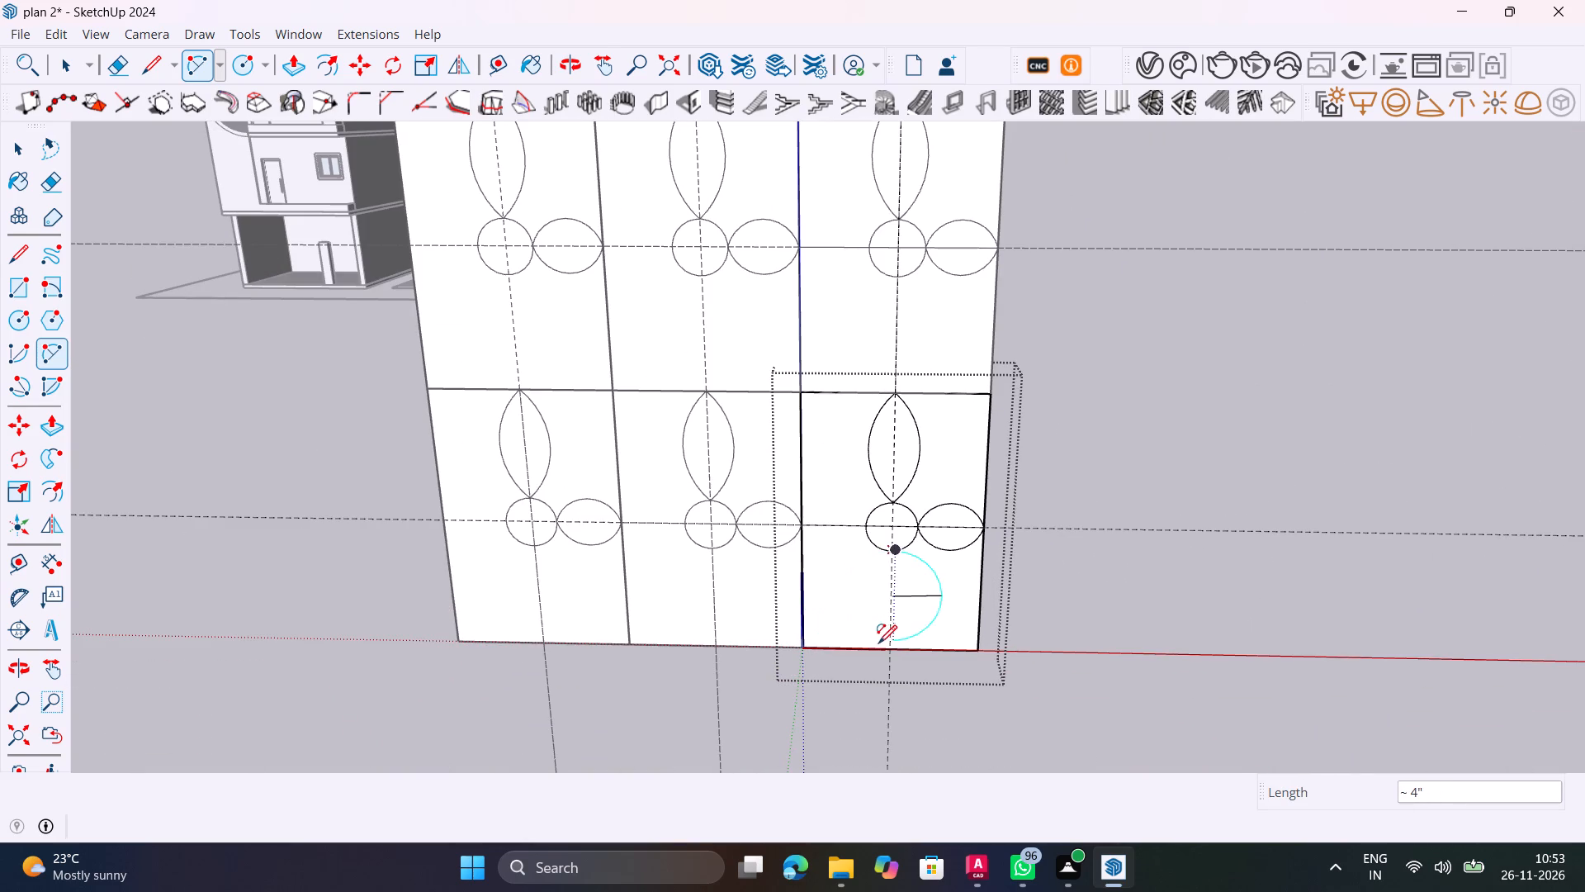
scroll(886, 653, up, 18)
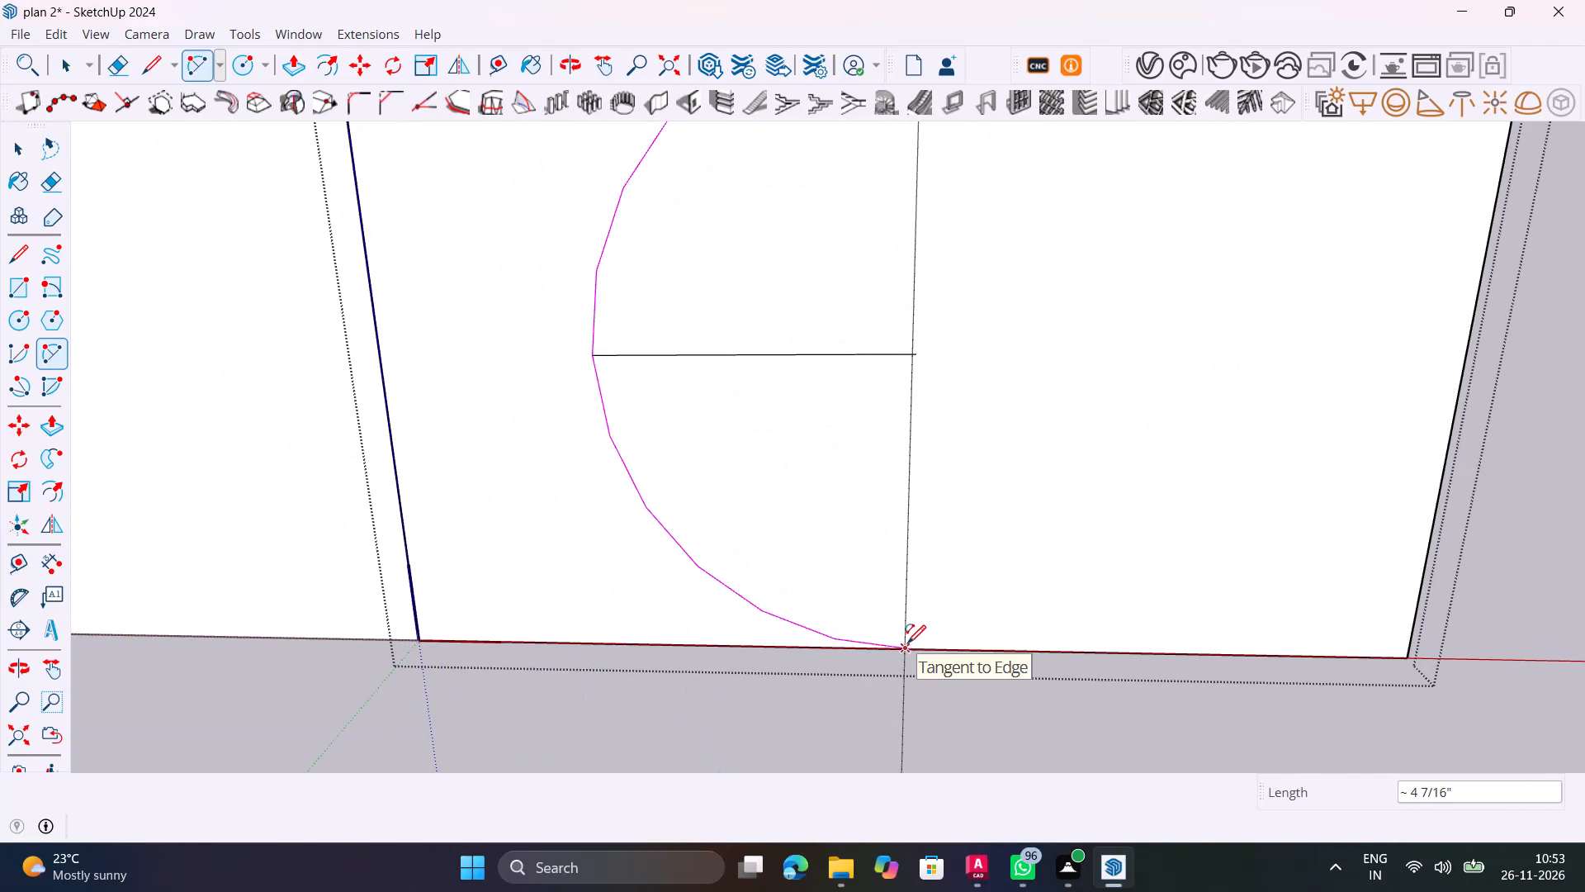
click(907, 643)
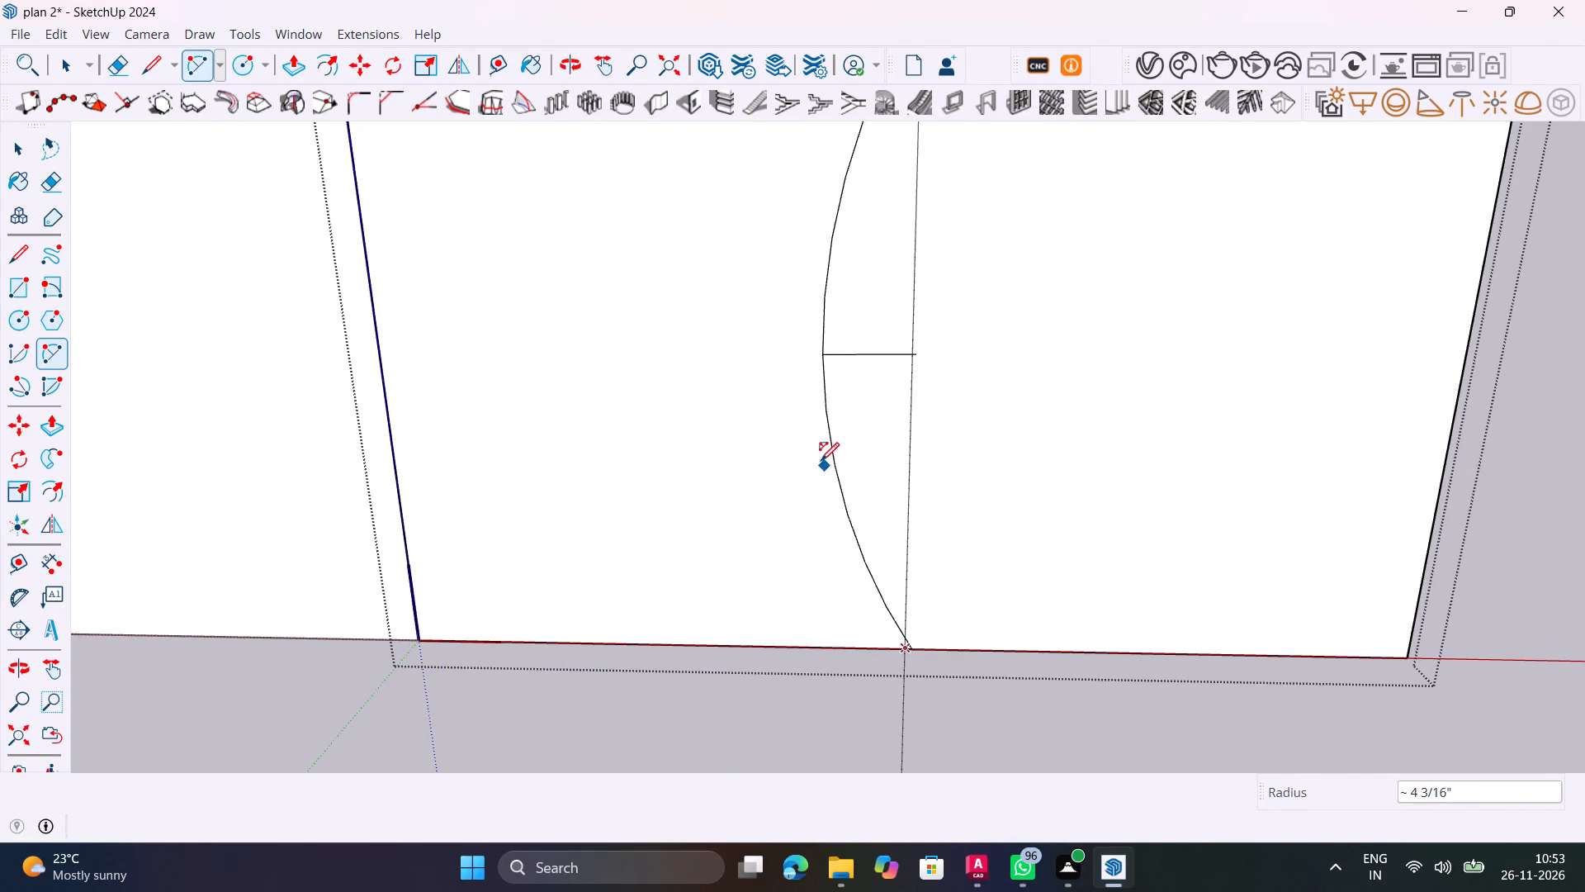
text(1")
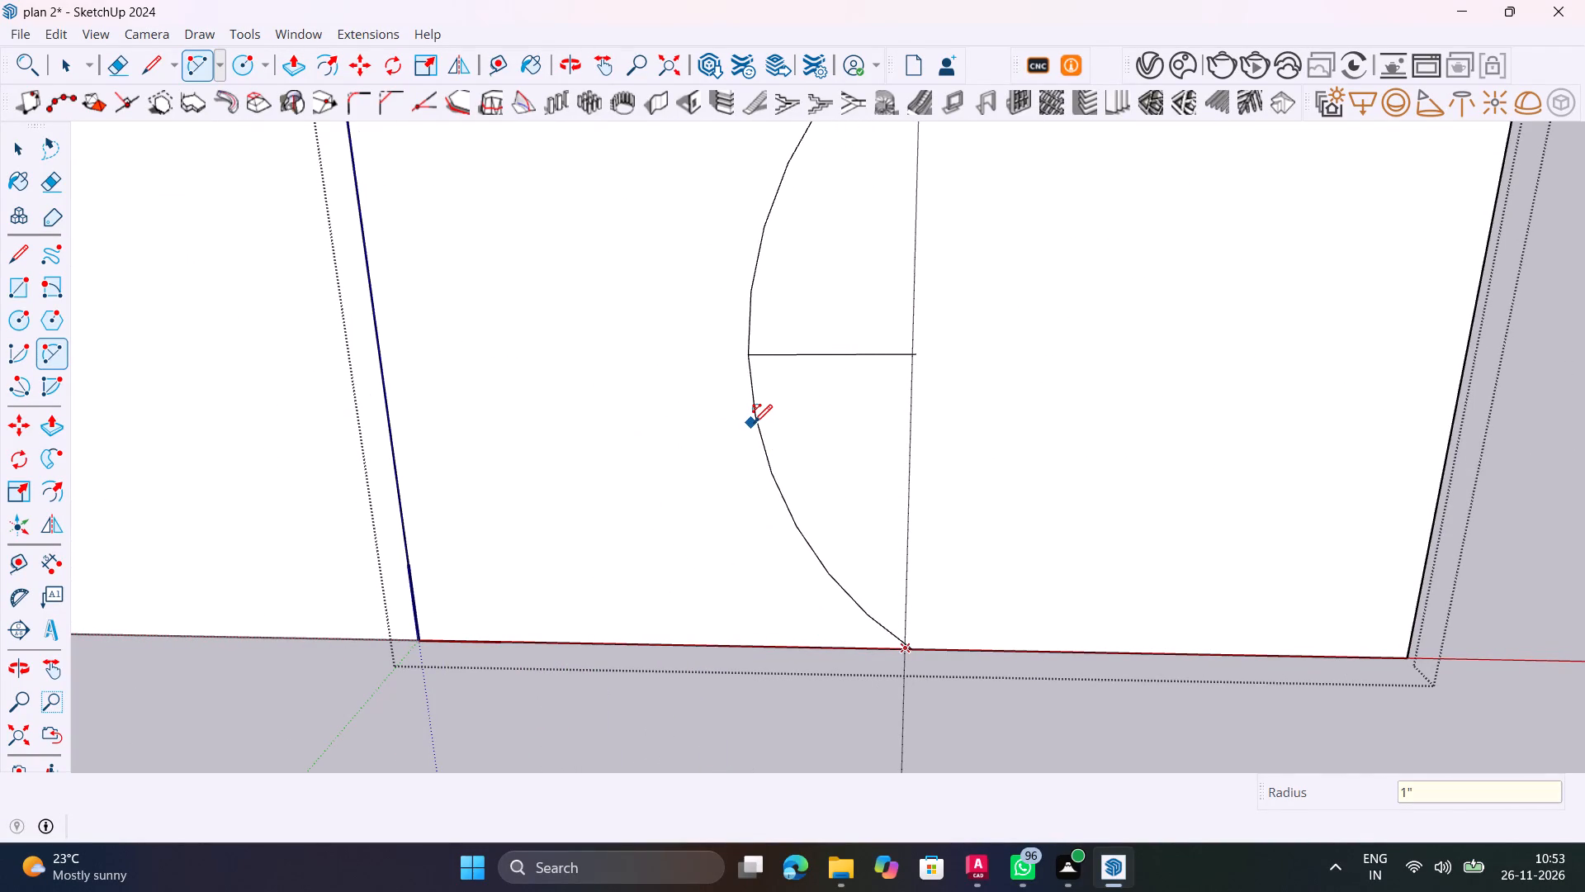
key(Return)
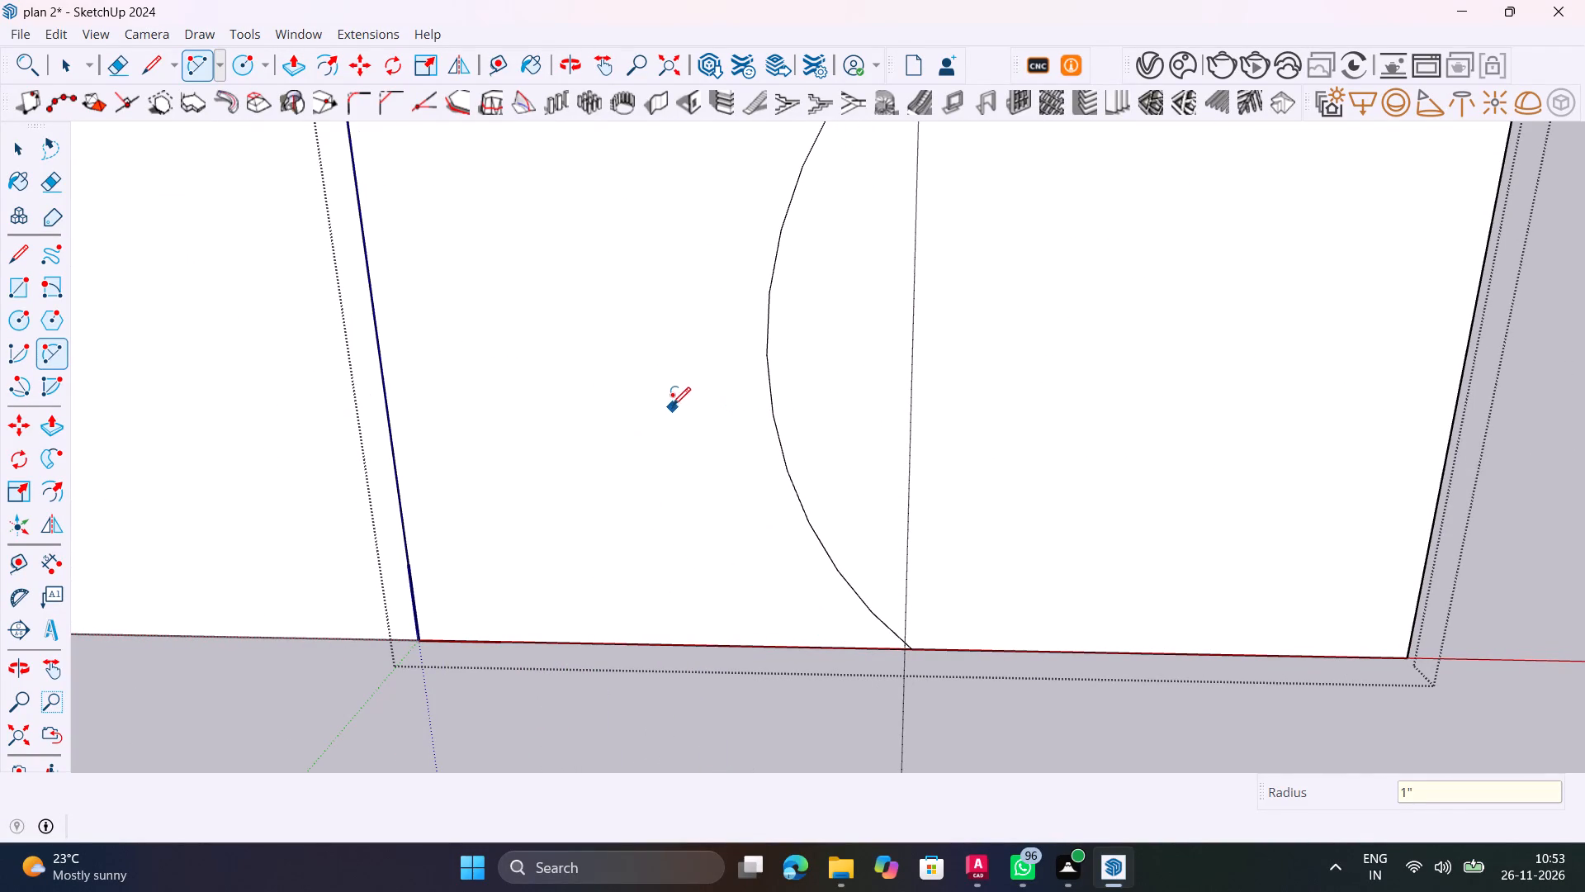
Draw a right-bulging arc with a 1" bulge from the cell's bottom edge to the circle's bottom, closing the lower leaf.
key(a)
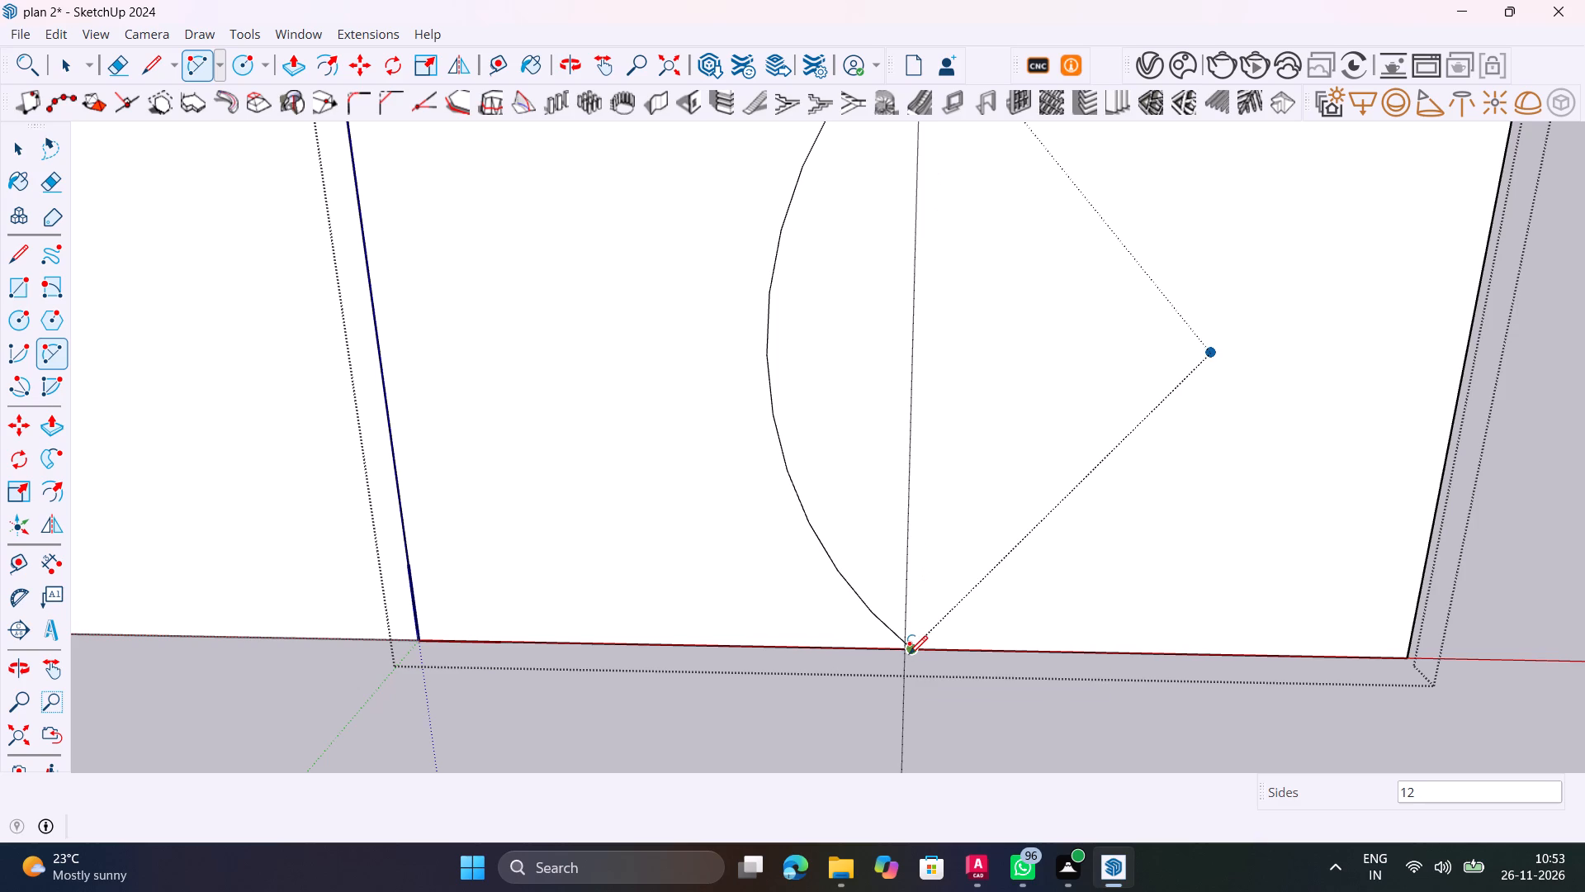
click(909, 654)
scroll(922, 387, down, 11)
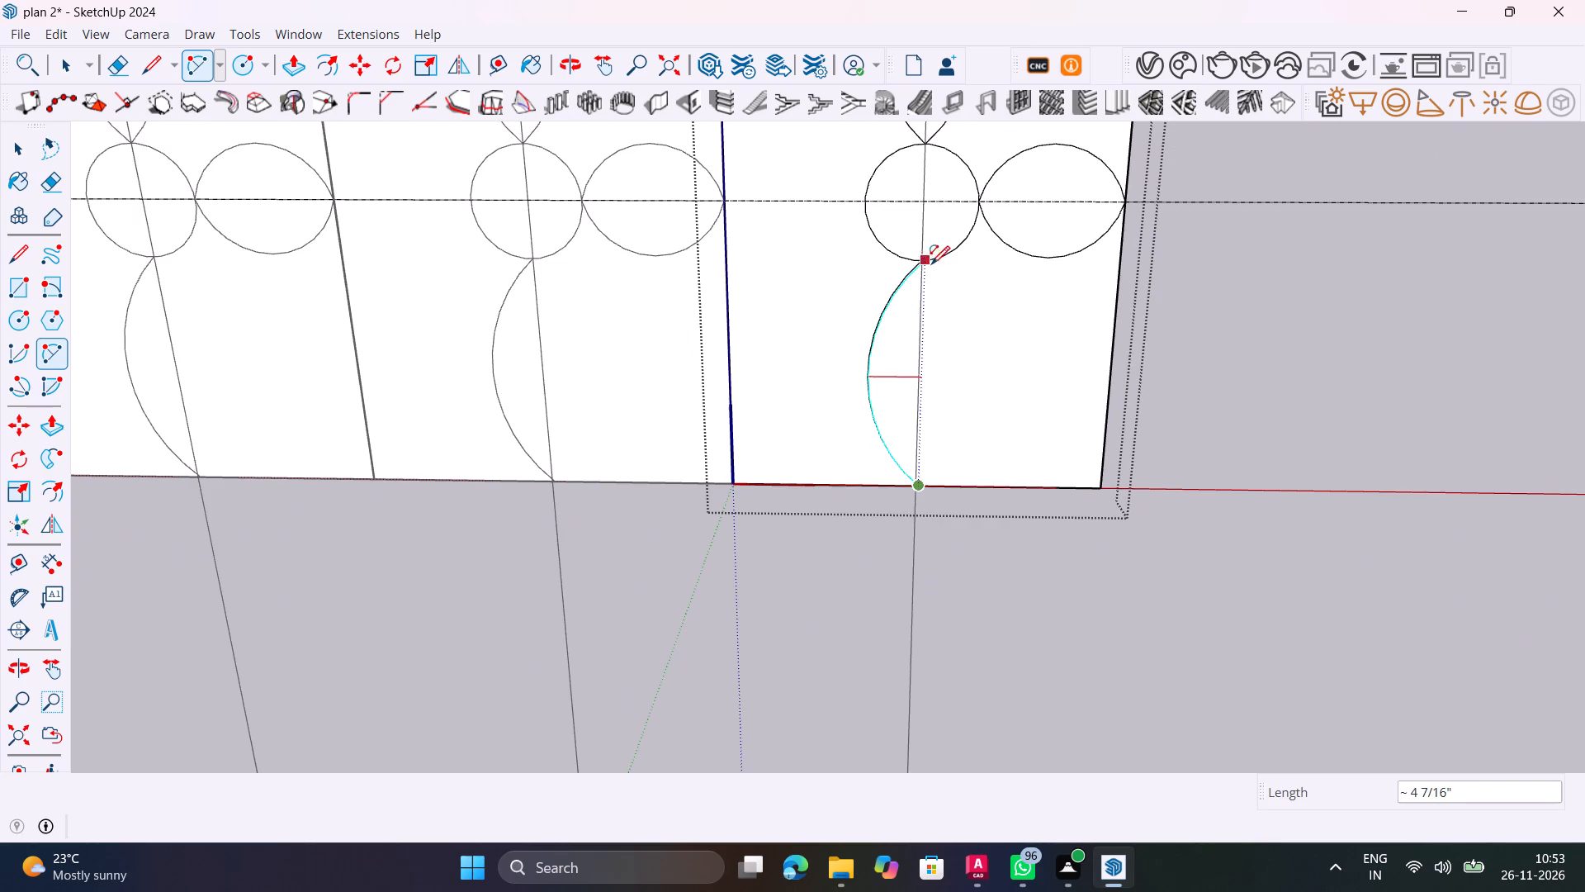
scroll(916, 262, up, 17)
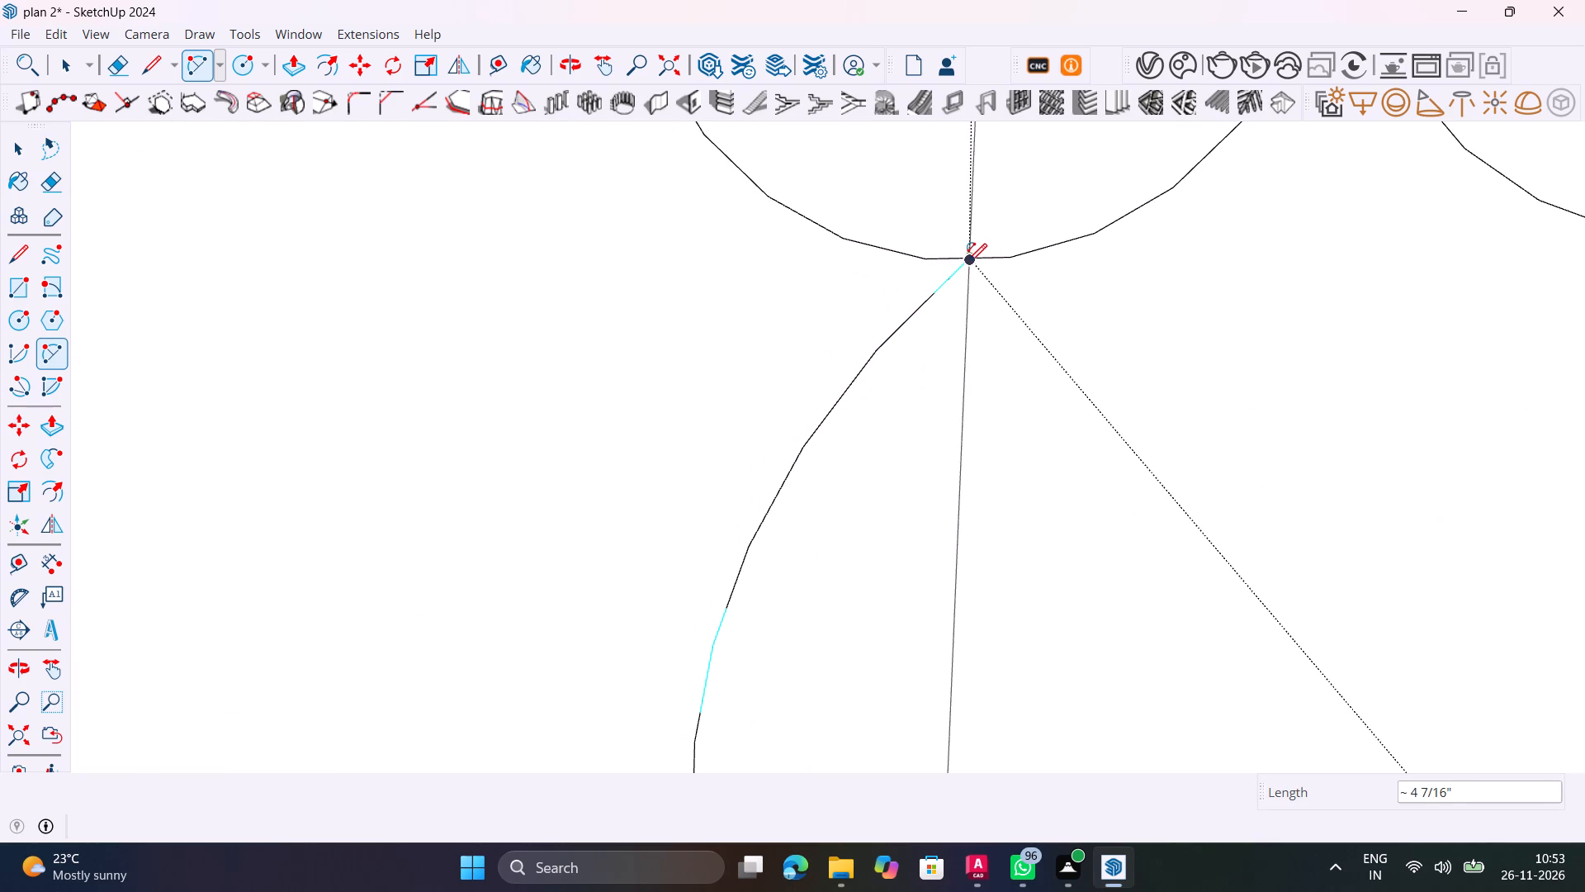
click(968, 262)
scroll(1055, 282, down, 13)
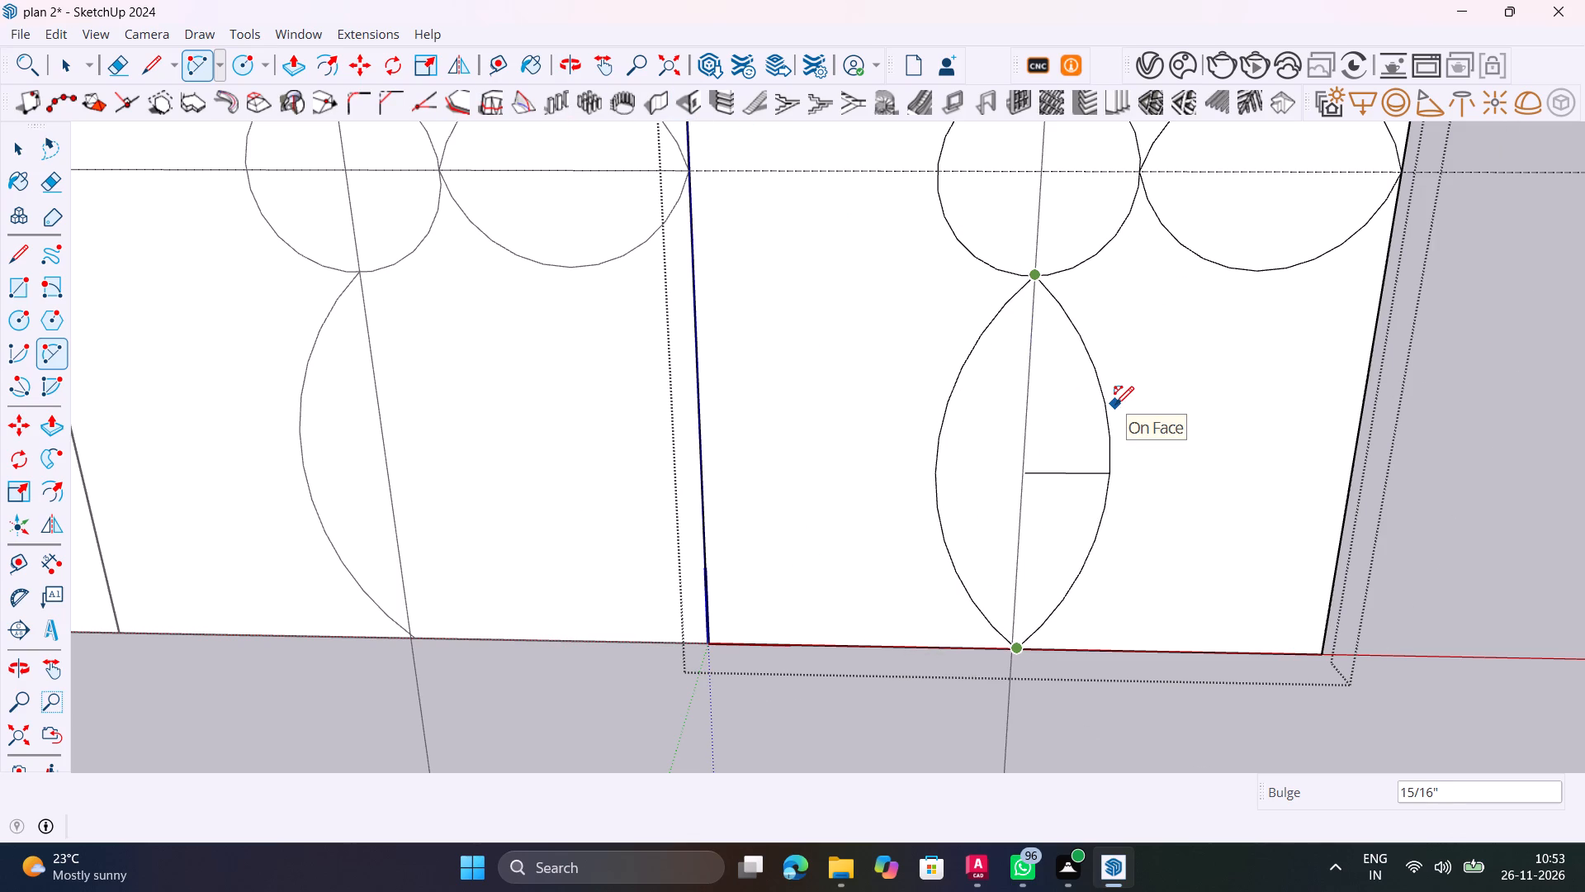
text(1")
key(Return)
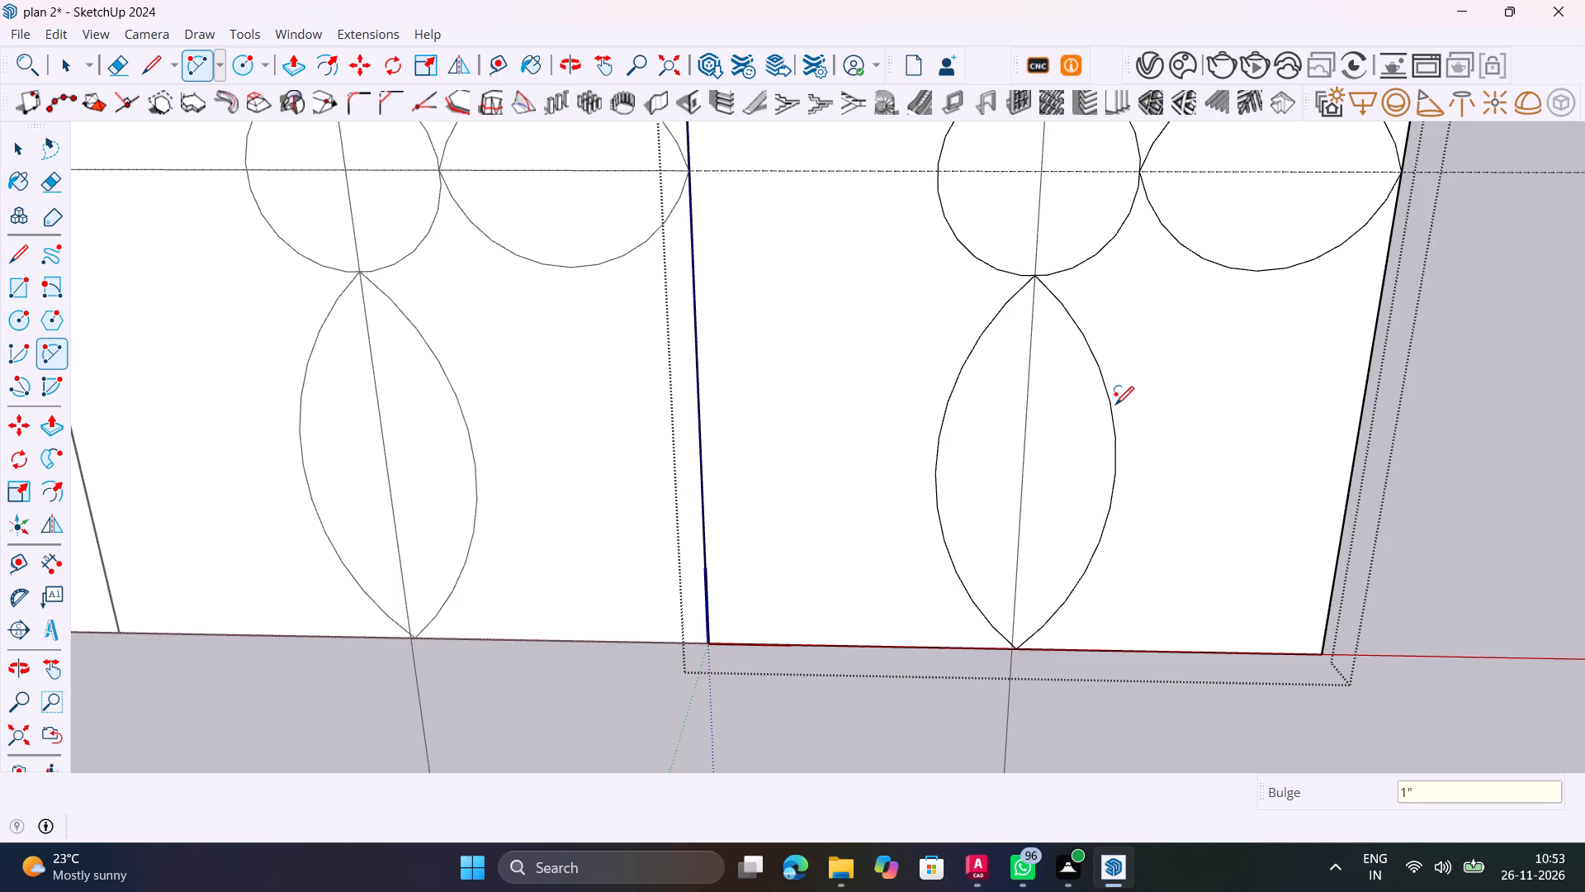
key(space)
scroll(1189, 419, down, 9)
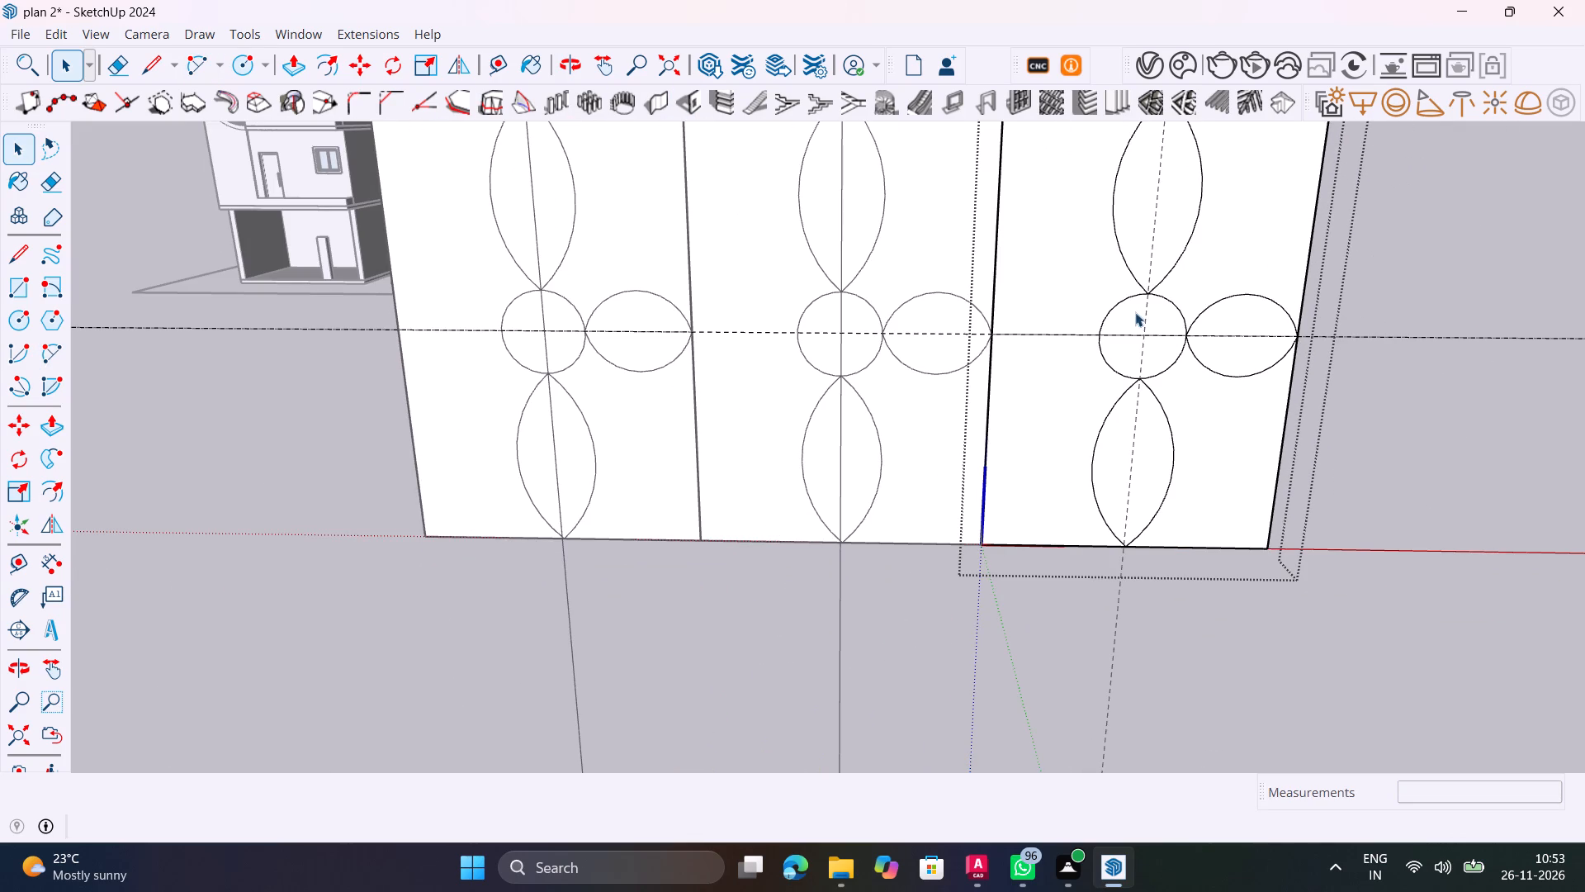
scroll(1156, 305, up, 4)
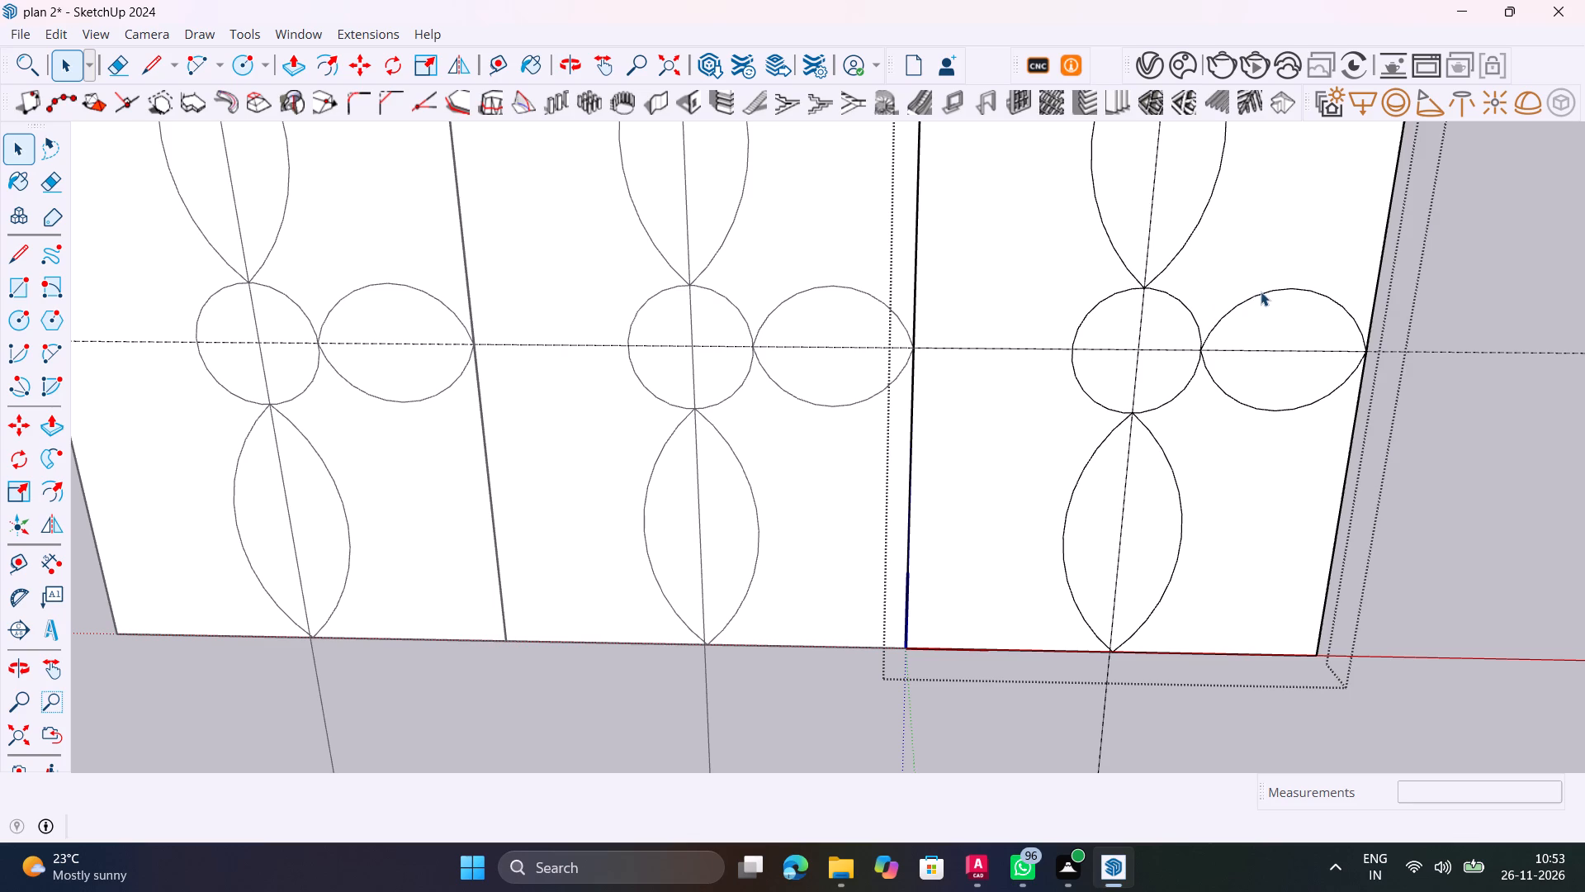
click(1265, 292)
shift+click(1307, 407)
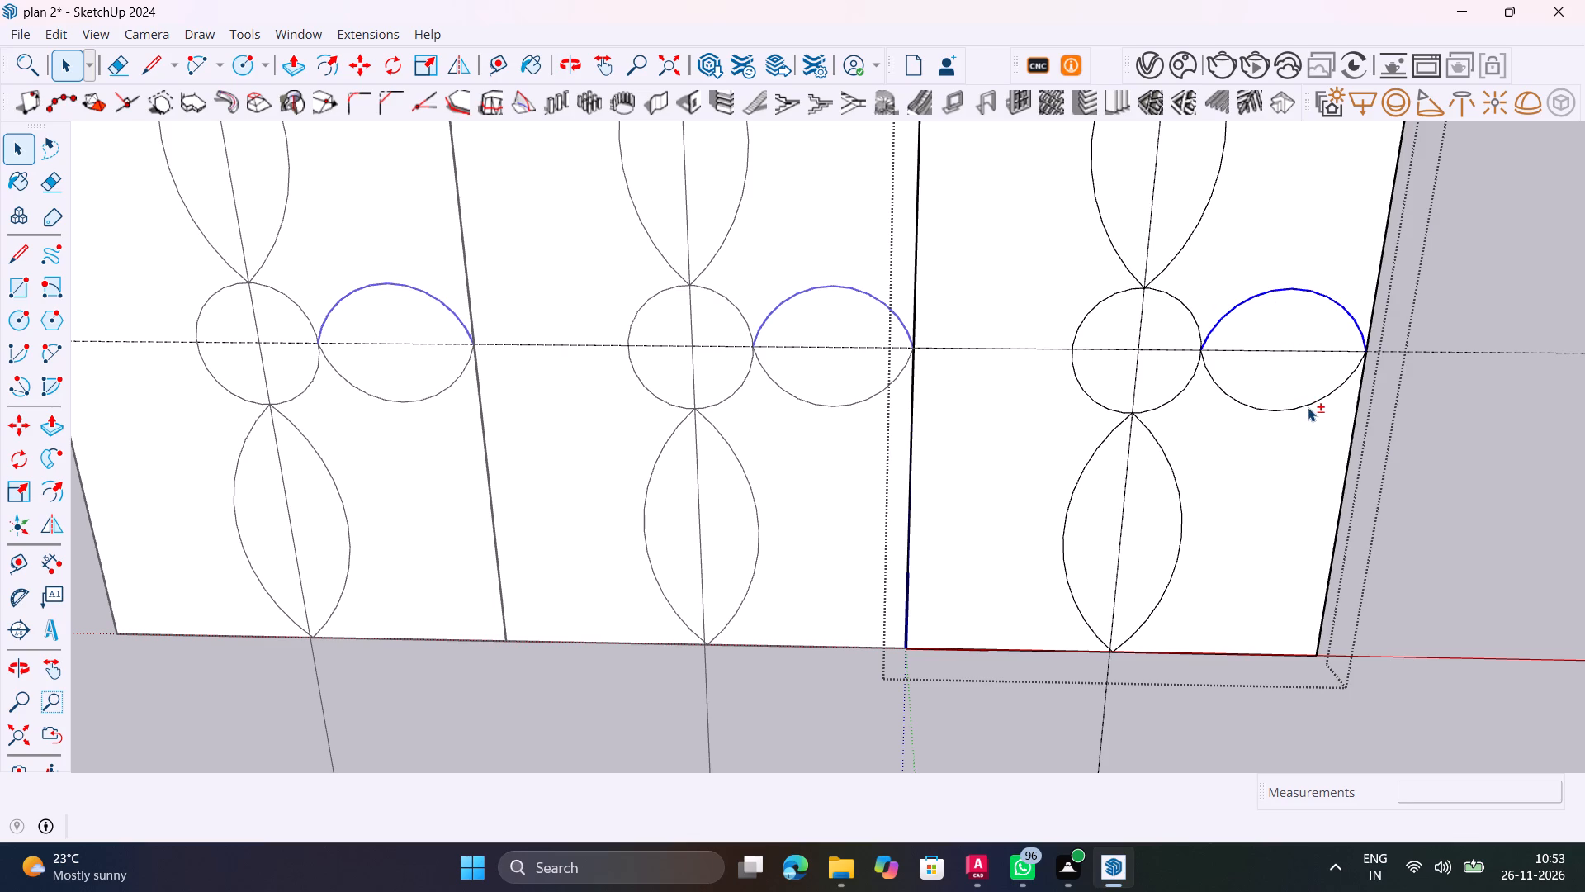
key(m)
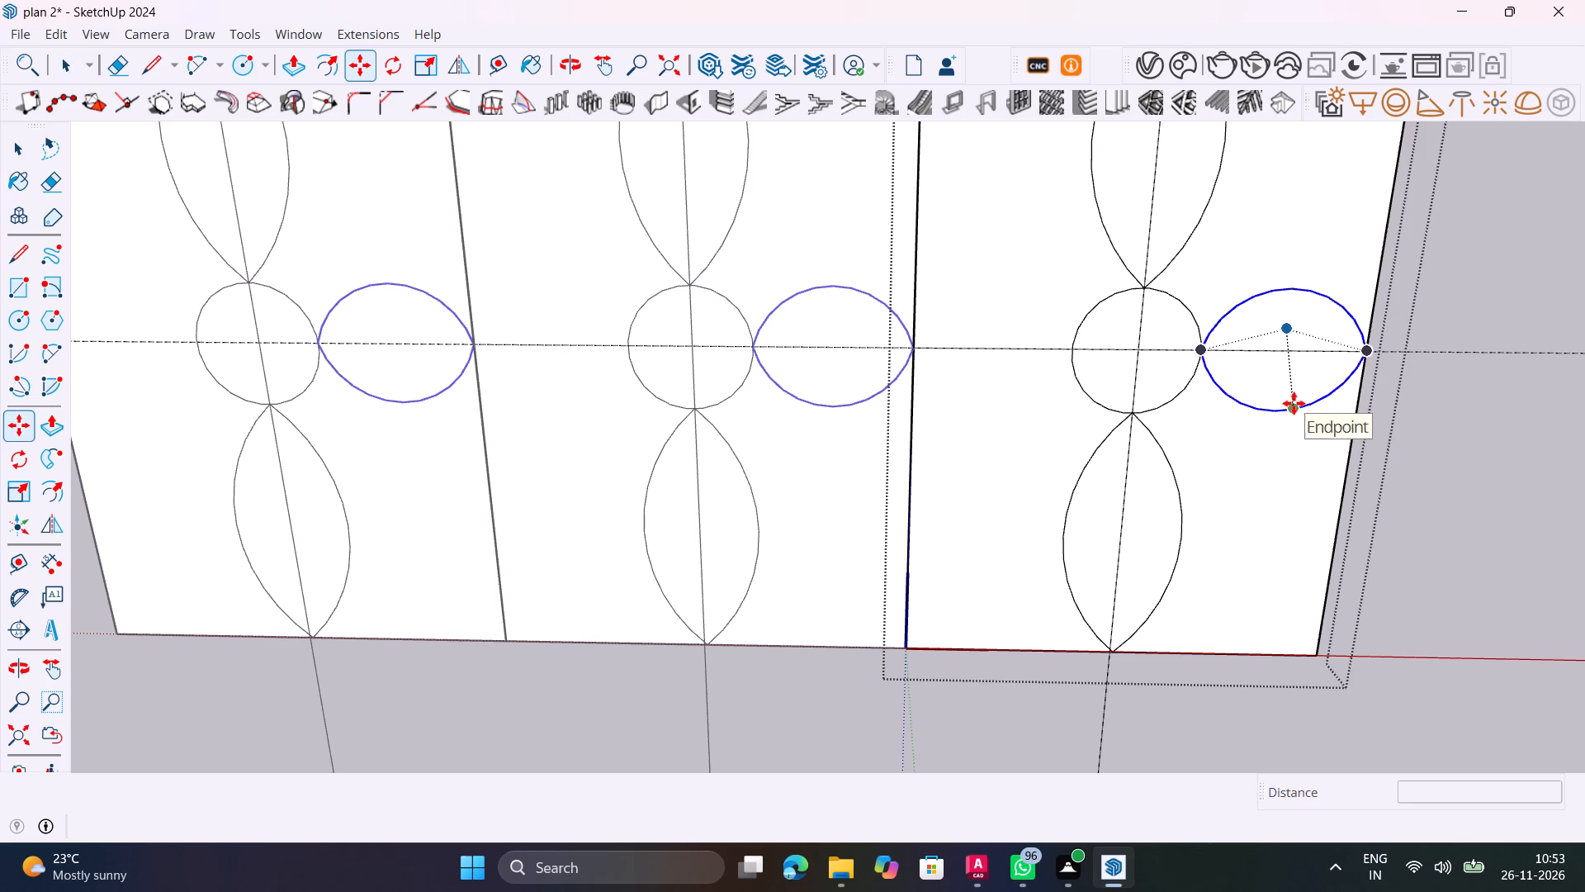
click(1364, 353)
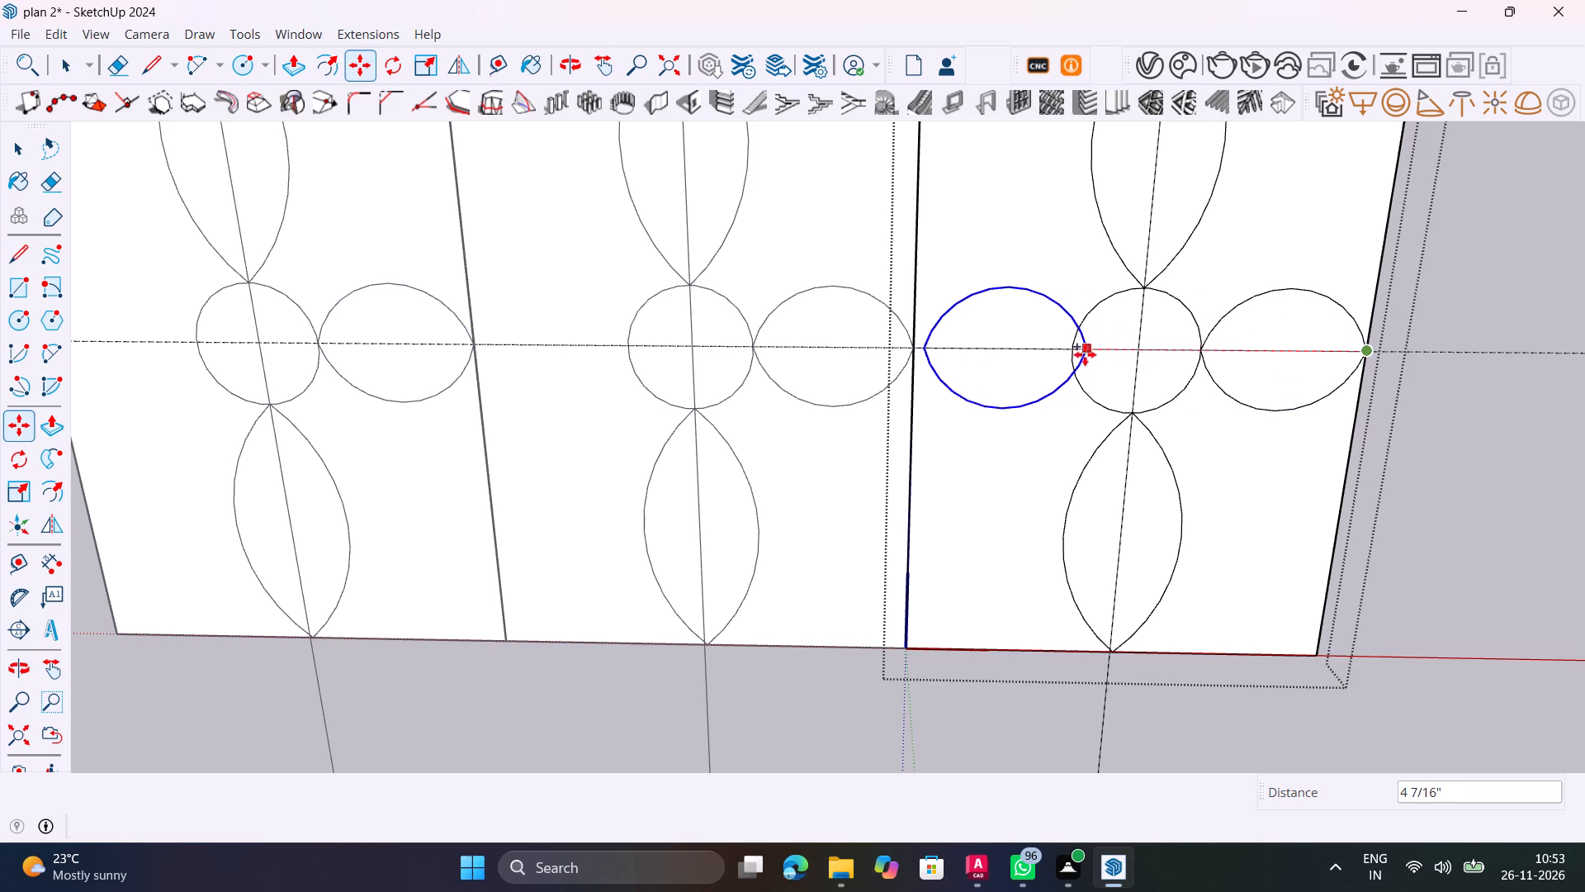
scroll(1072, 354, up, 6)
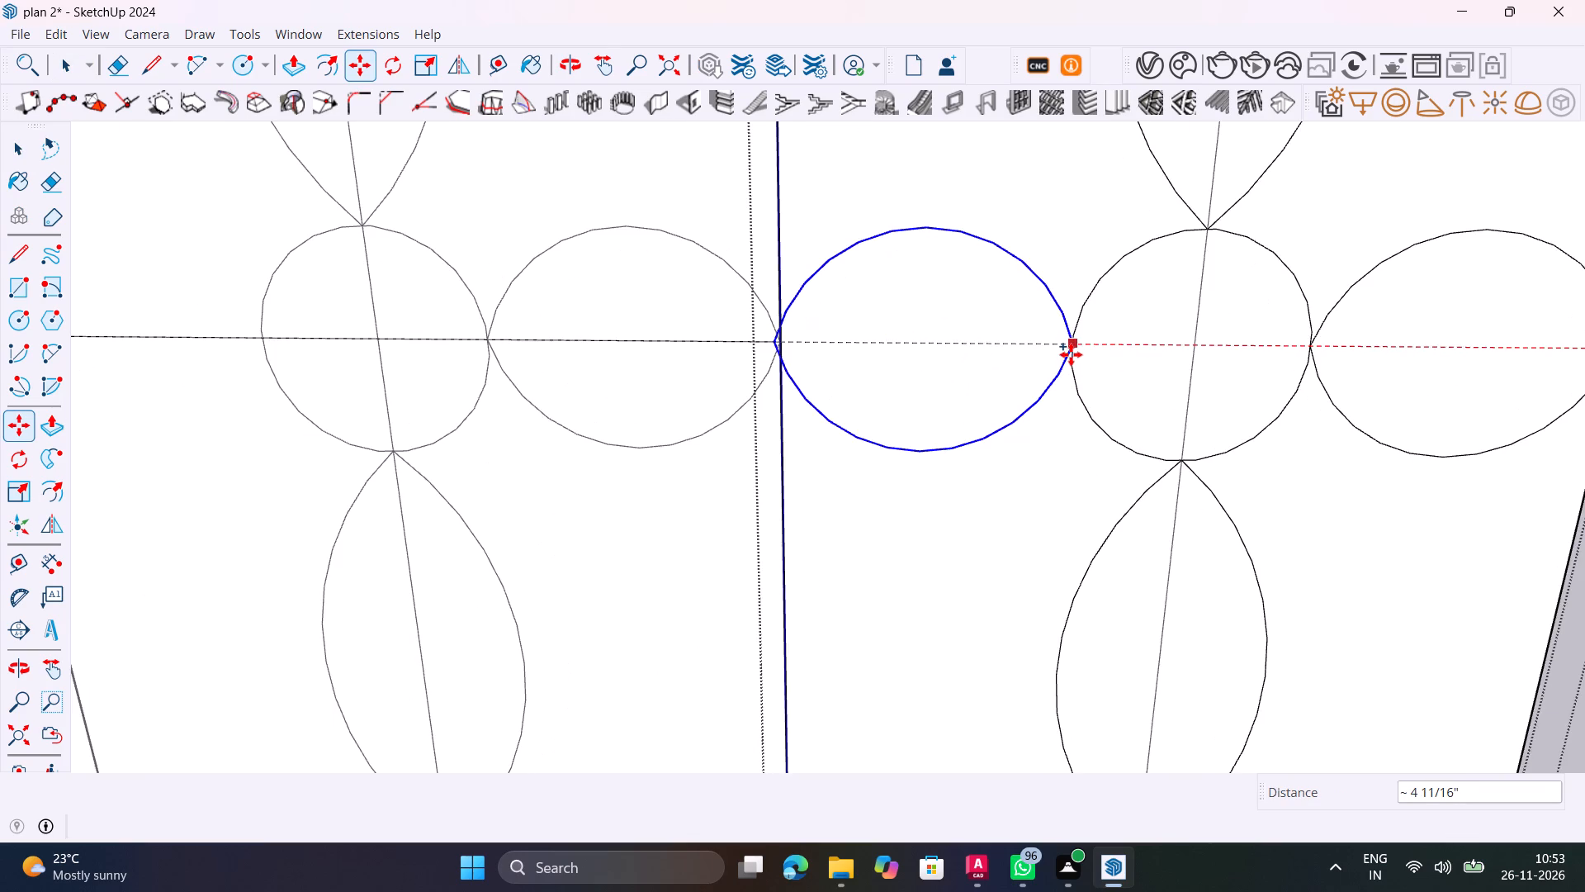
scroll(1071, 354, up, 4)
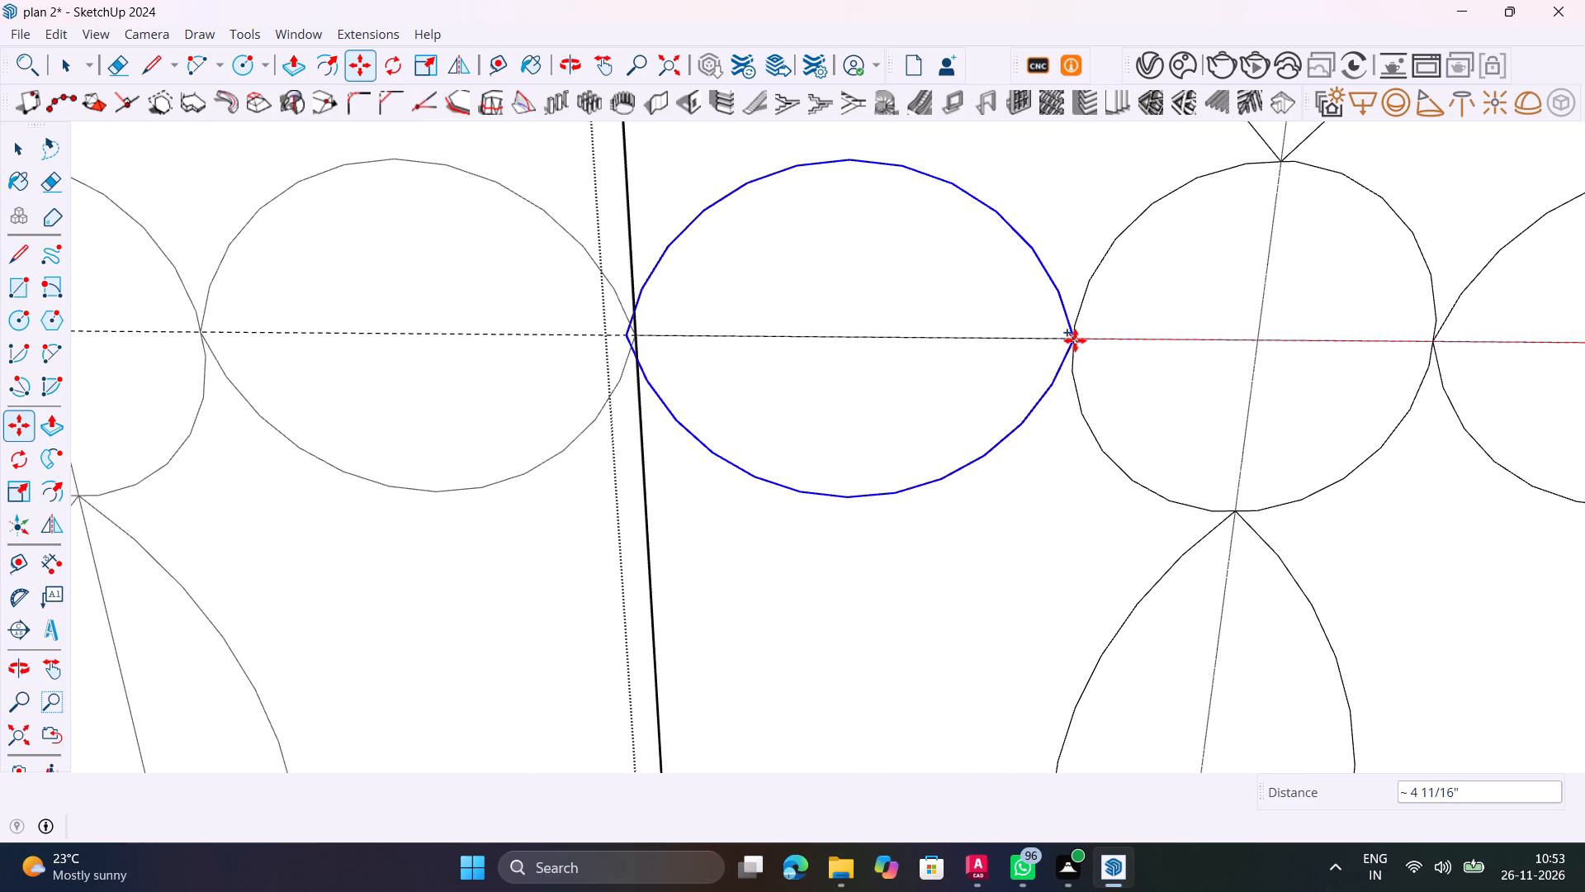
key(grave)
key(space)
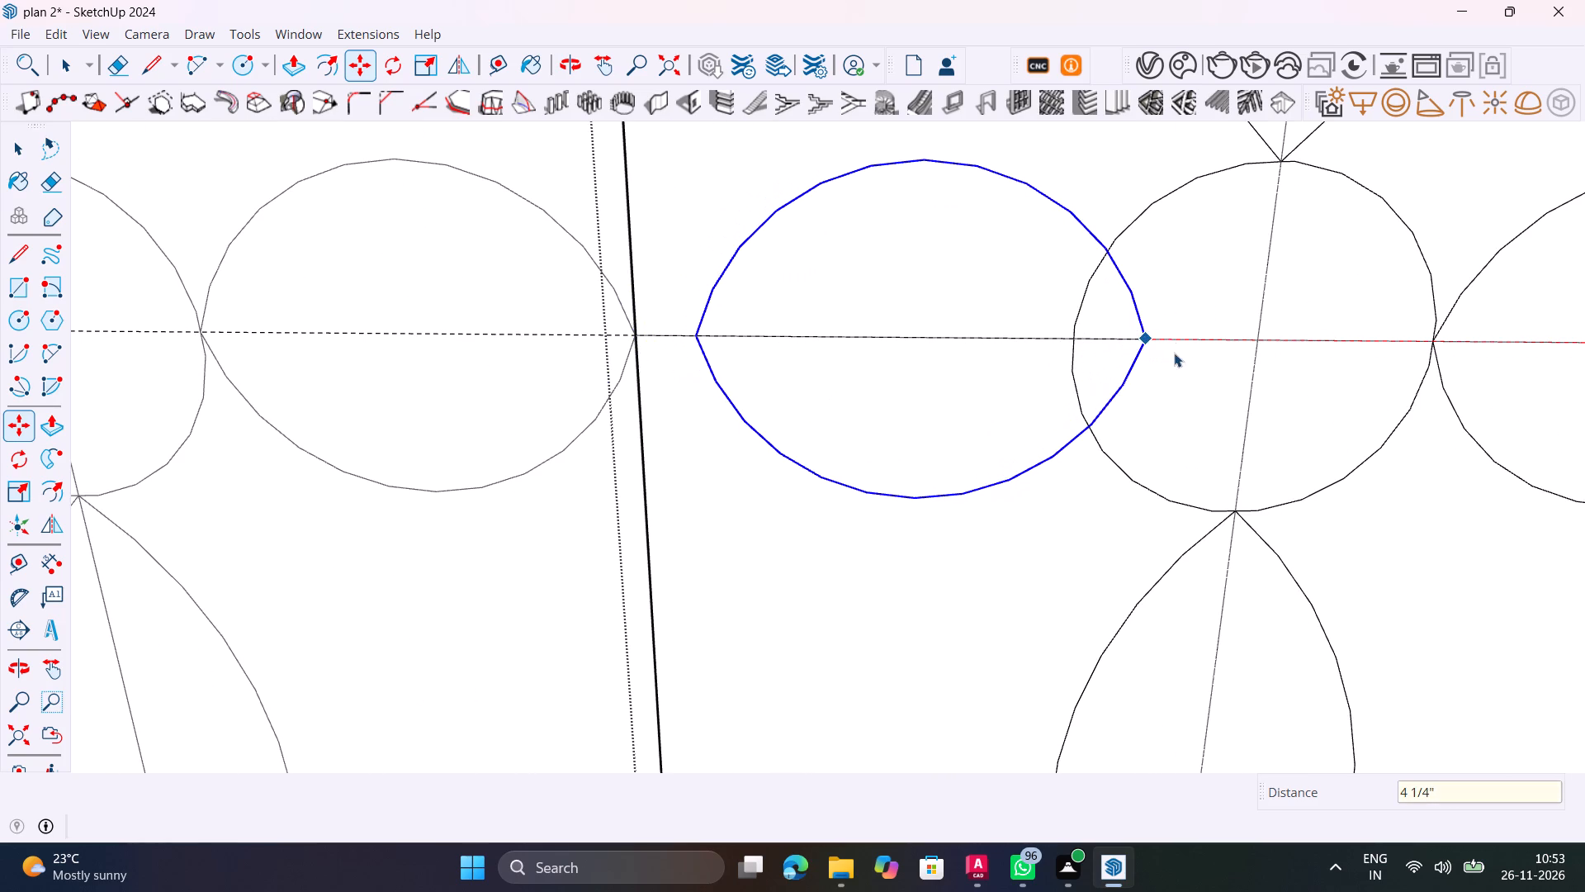
Draw a downward arc with a 1" bulge along the horizontal guide from the cell's left edge to the circle's left side.
middle_drag(783, 368, 1015, 393)
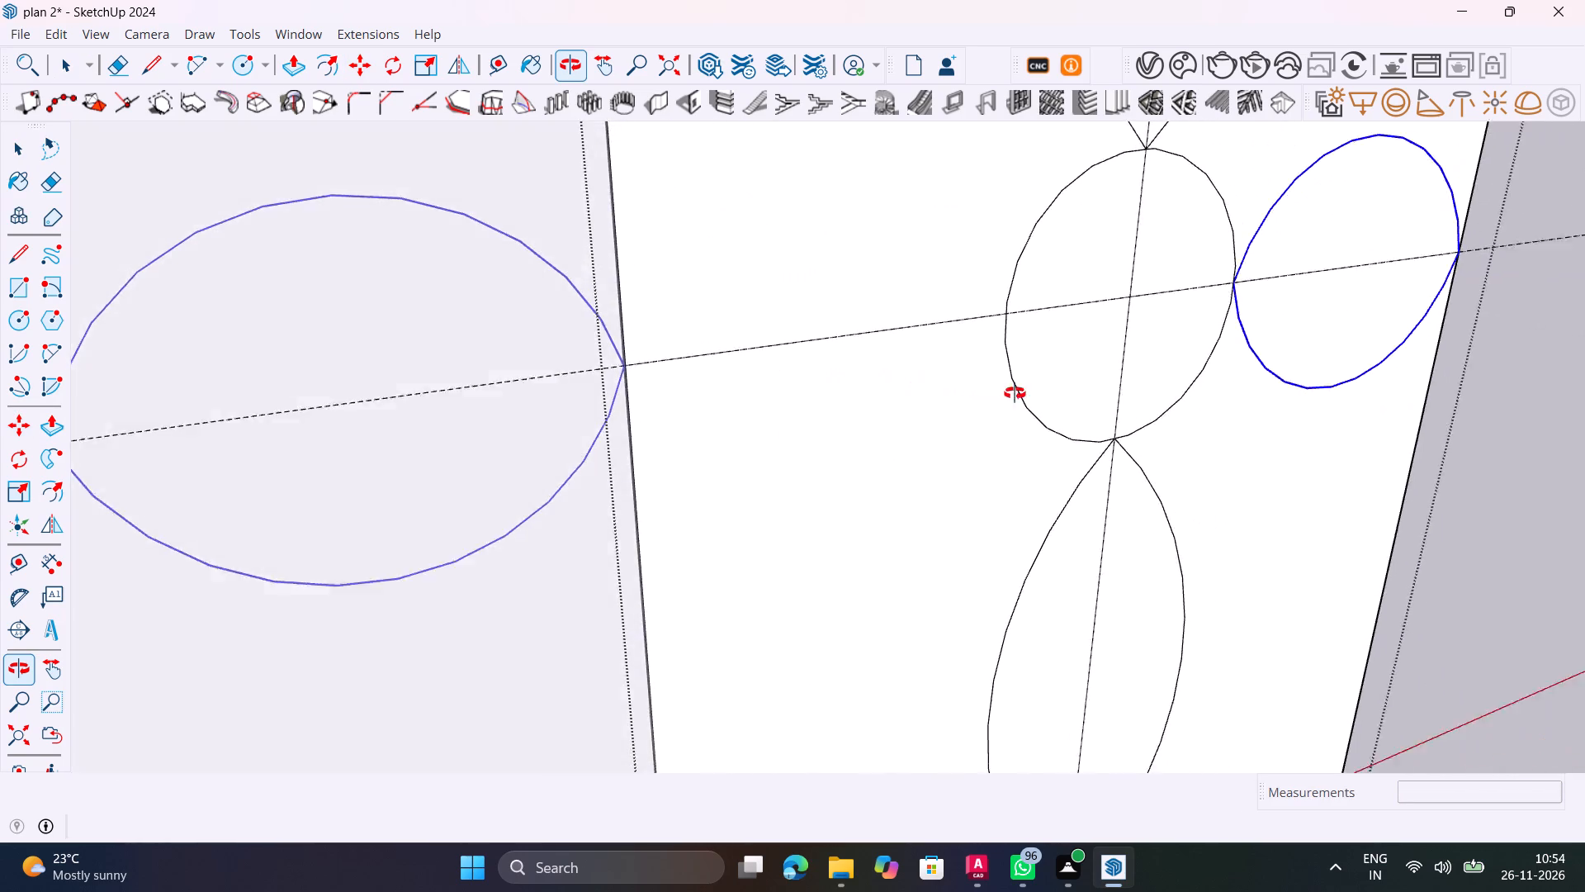
middle_drag(1015, 393, 852, 395)
key(a)
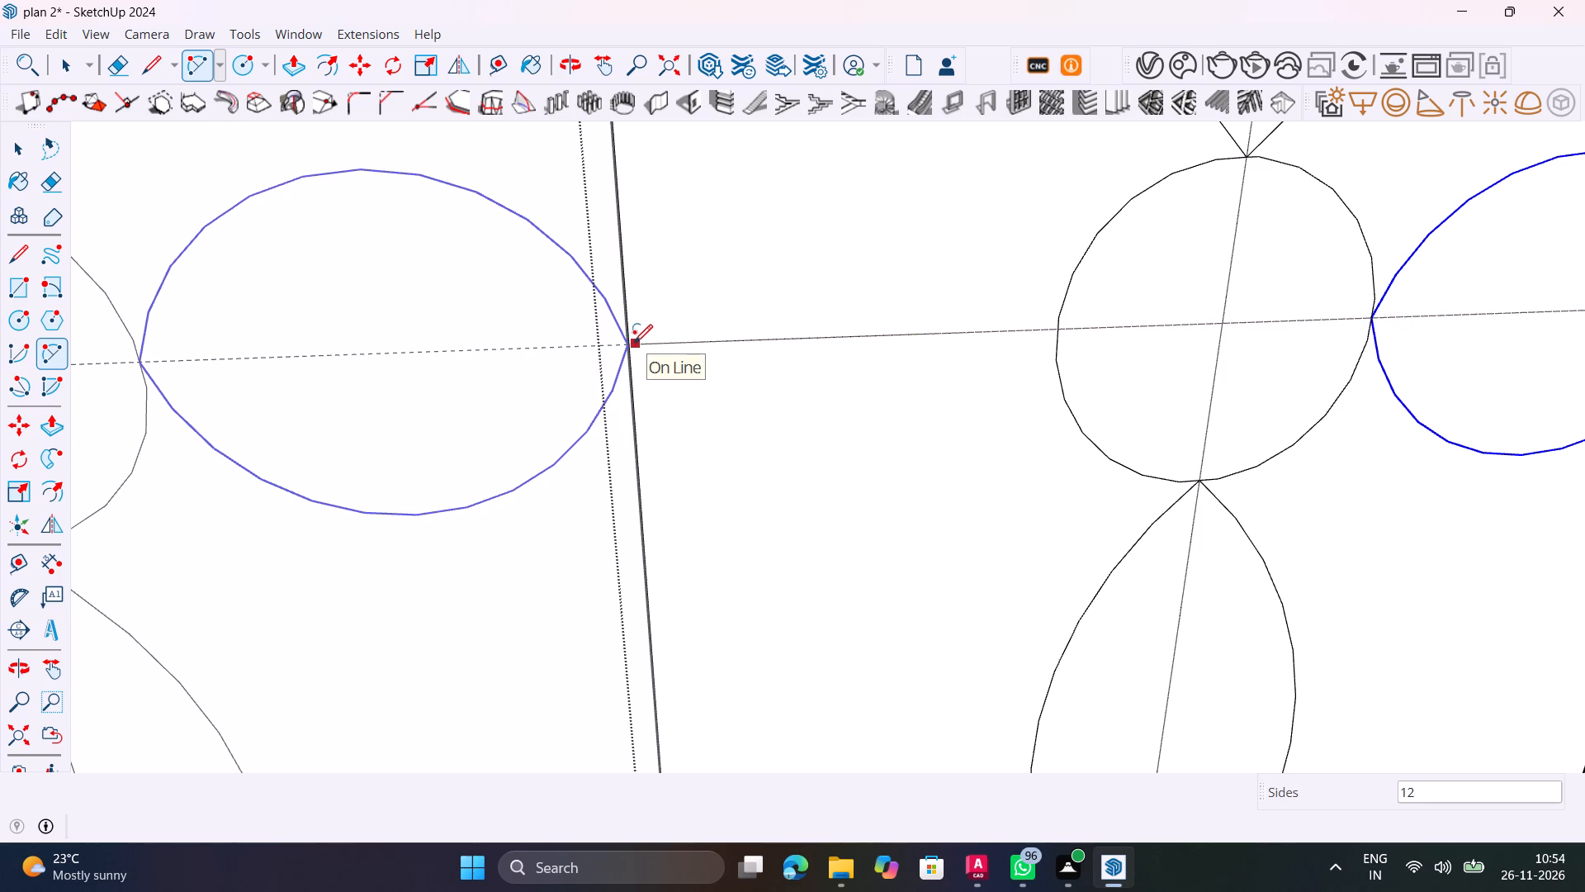
click(634, 344)
click(1056, 334)
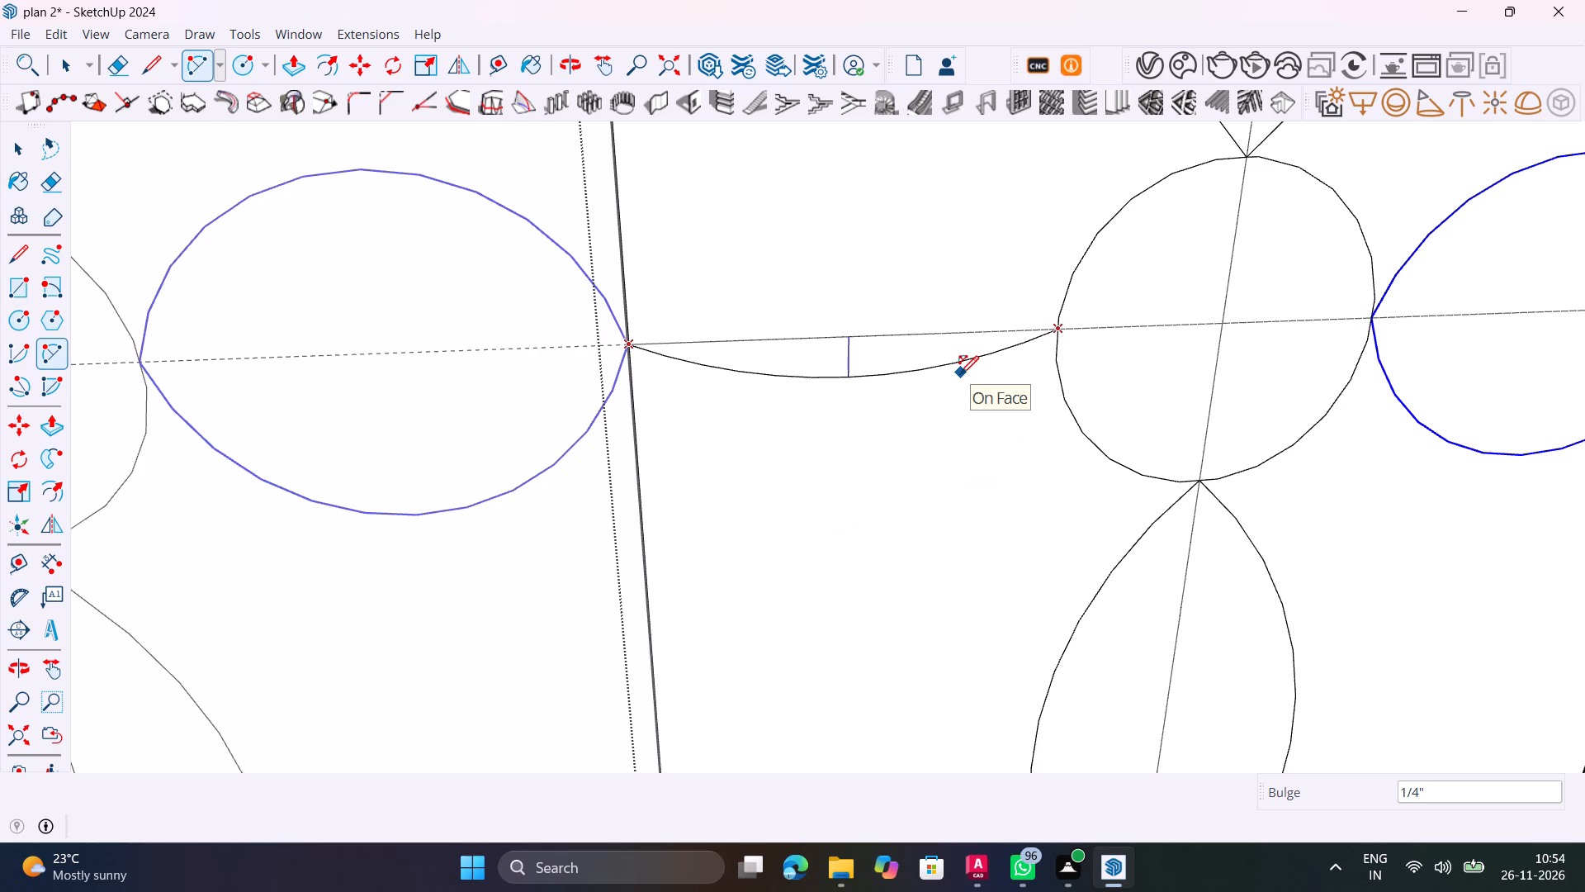
text(1")
key(Return)
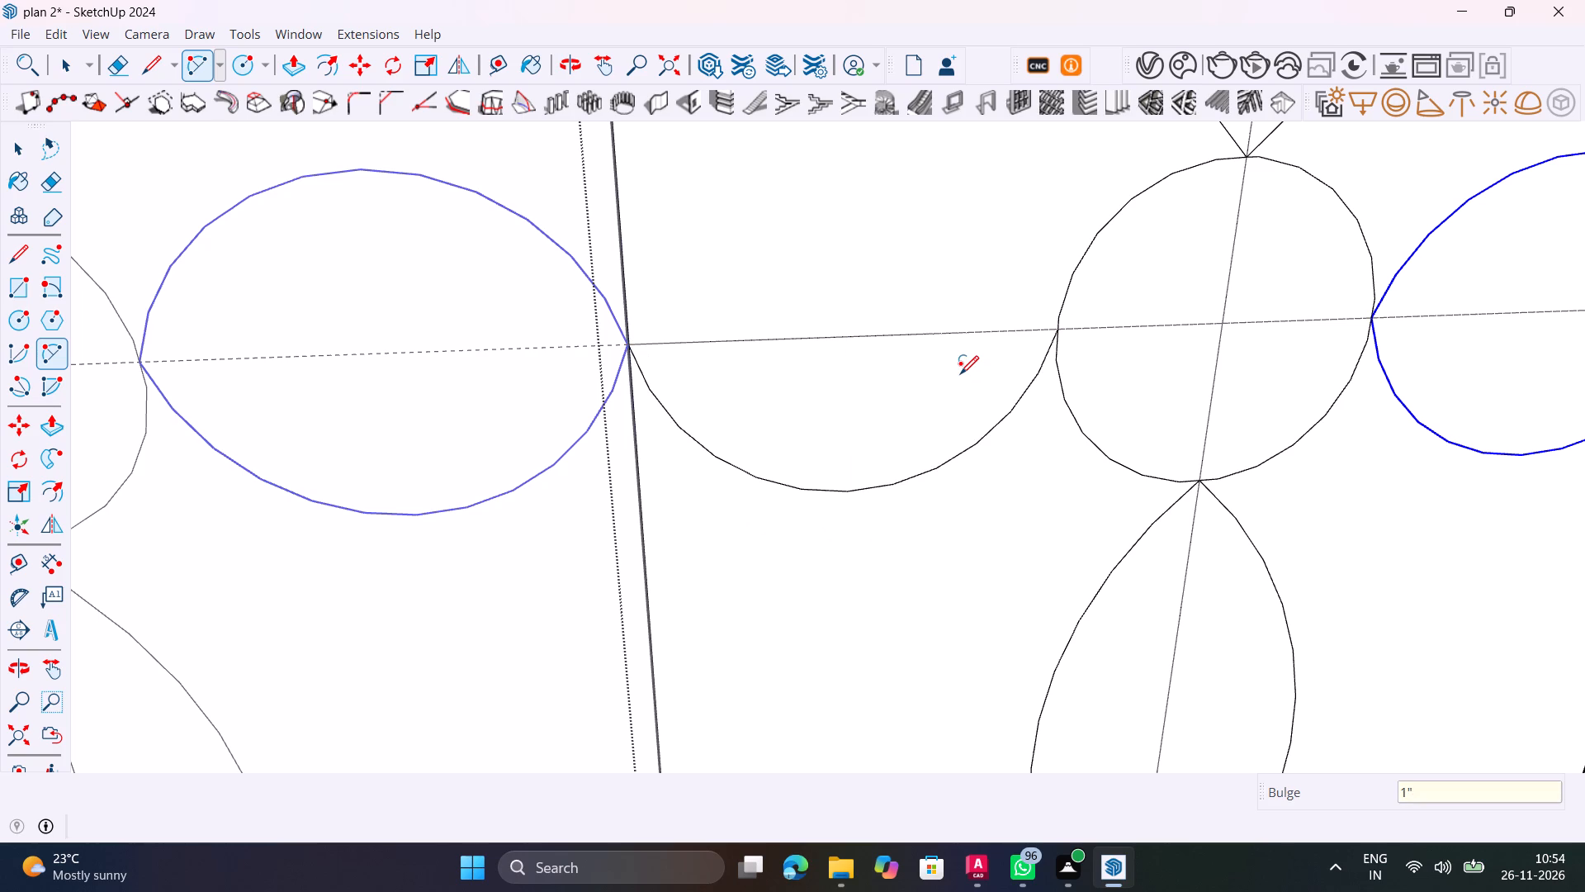
Draw the opposing upward arc with a 1" bulge from the cell's left edge to the circle's left side, closing the left leaf.
scroll(963, 388, down, 17)
scroll(886, 423, up, 9)
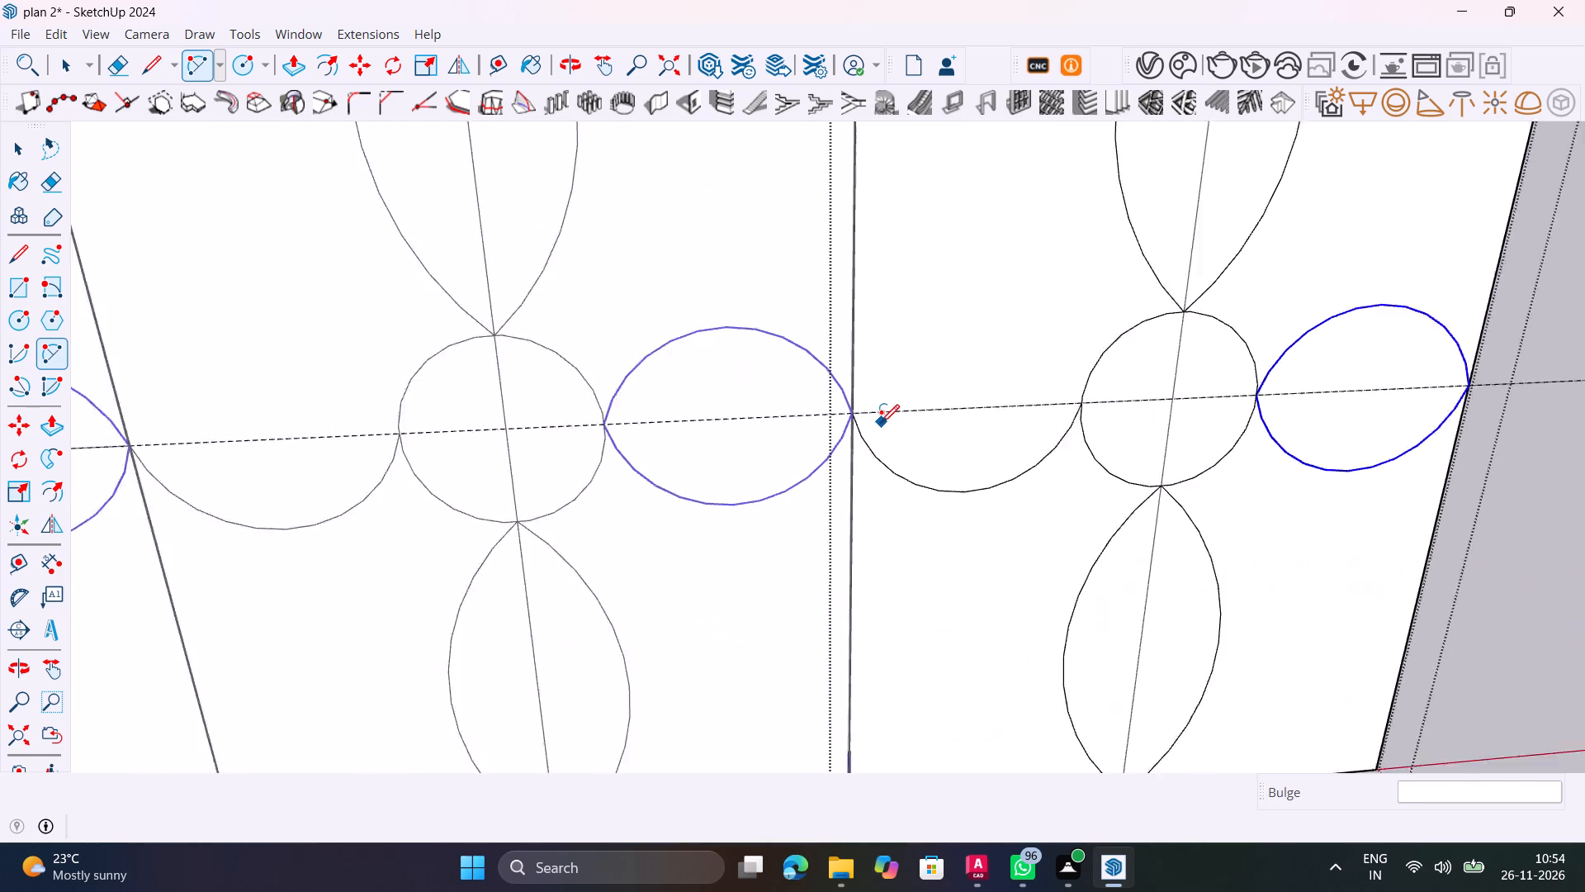
scroll(881, 423, up, 1)
scroll(1092, 404, up, 8)
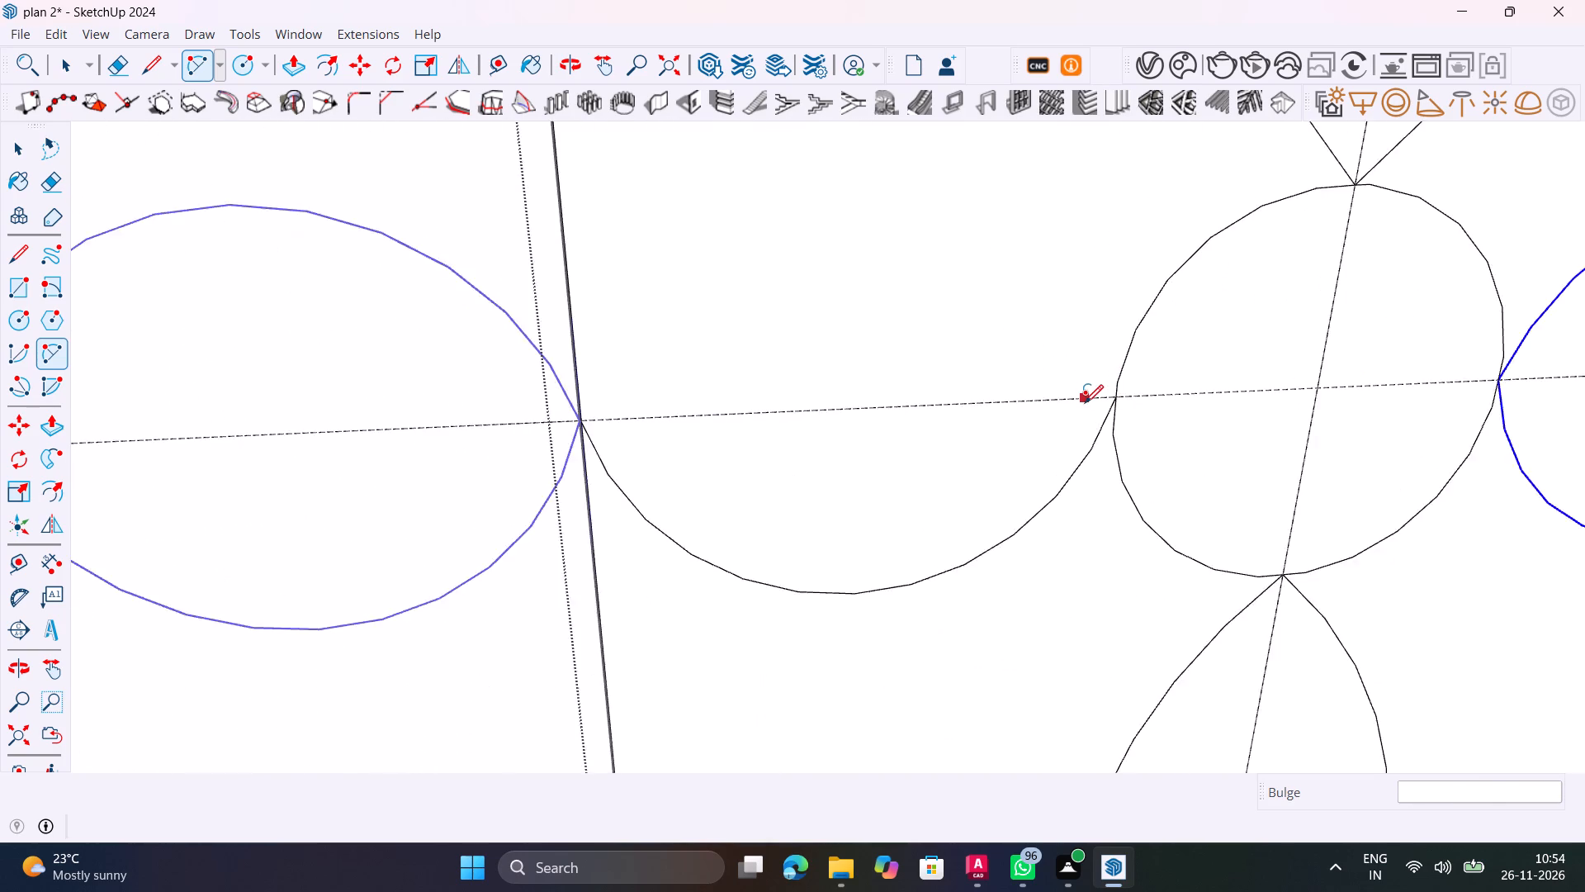
scroll(1085, 403, up, 4)
key(Escape)
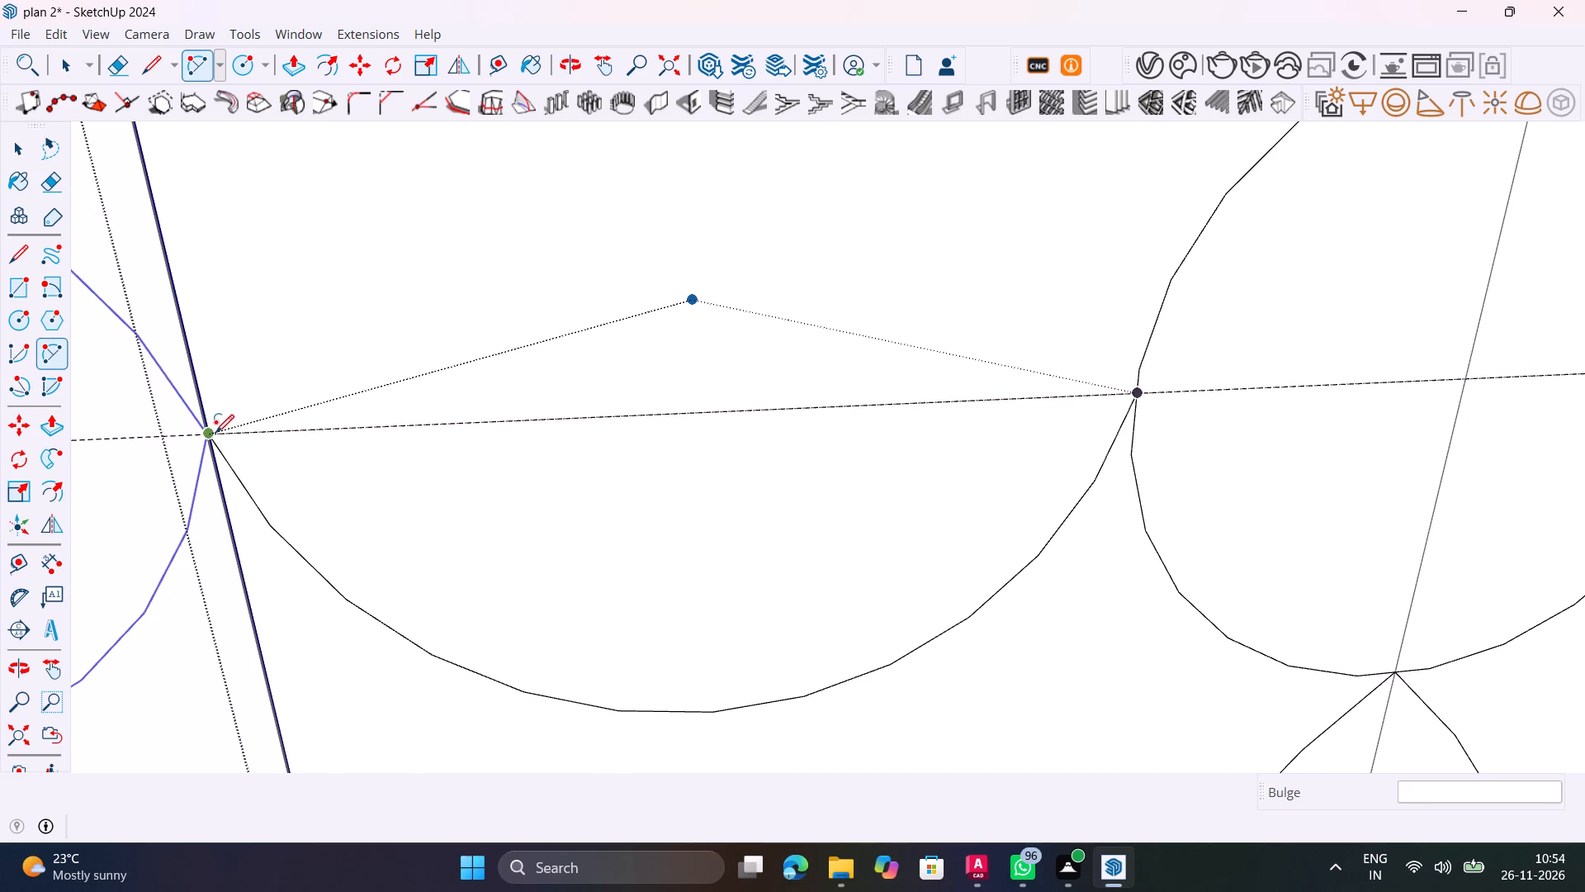
scroll(217, 434, up, 16)
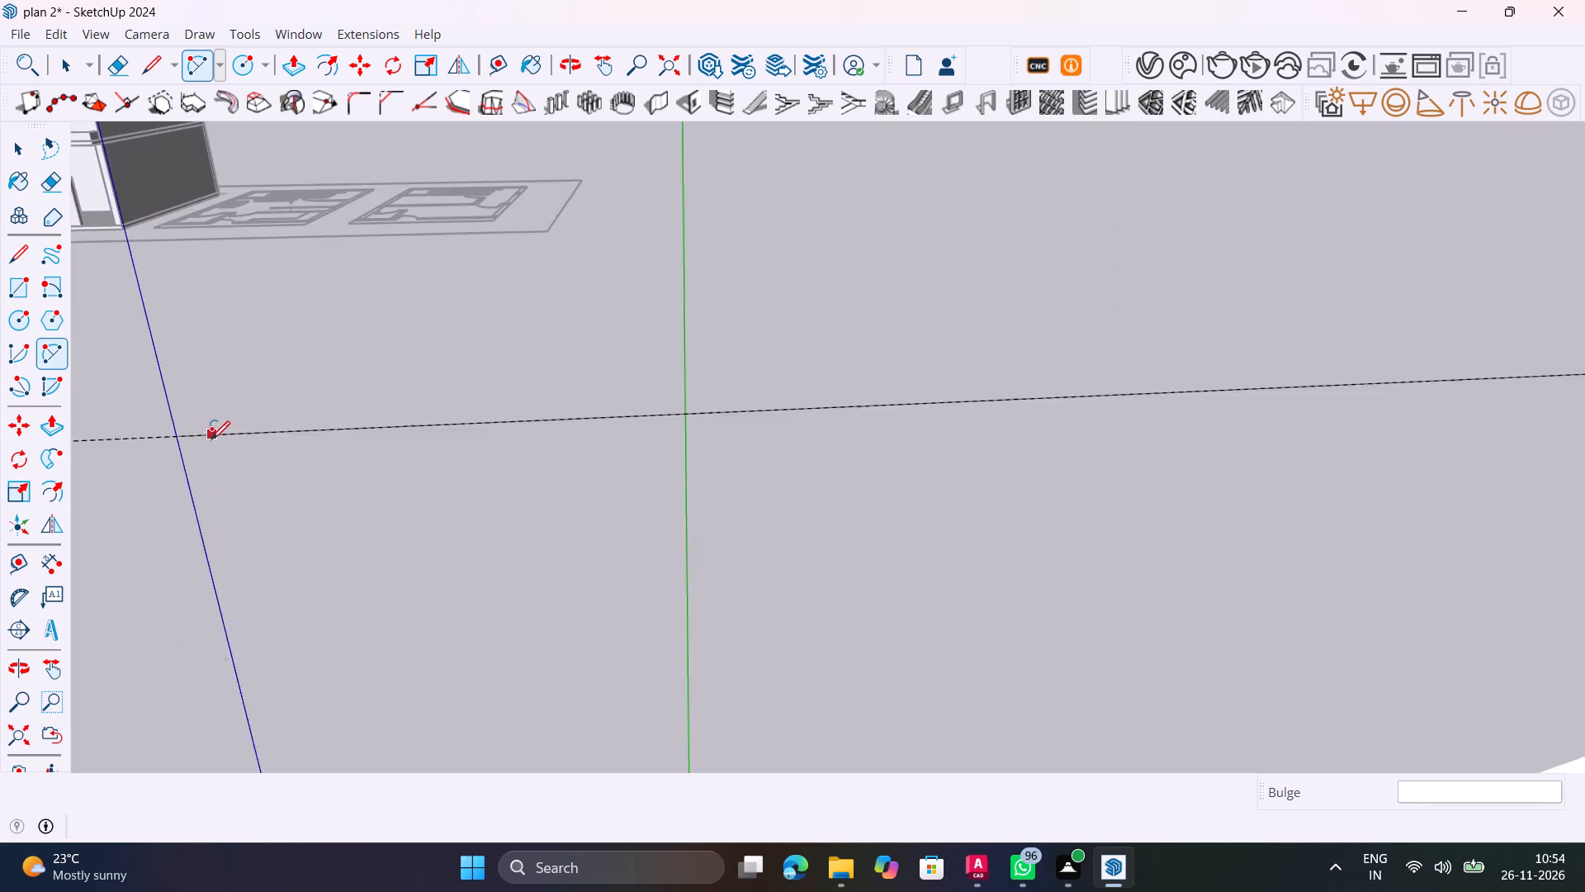
scroll(211, 439, up, 5)
scroll(211, 439, down, 5)
middle_drag(209, 444, 424, 430)
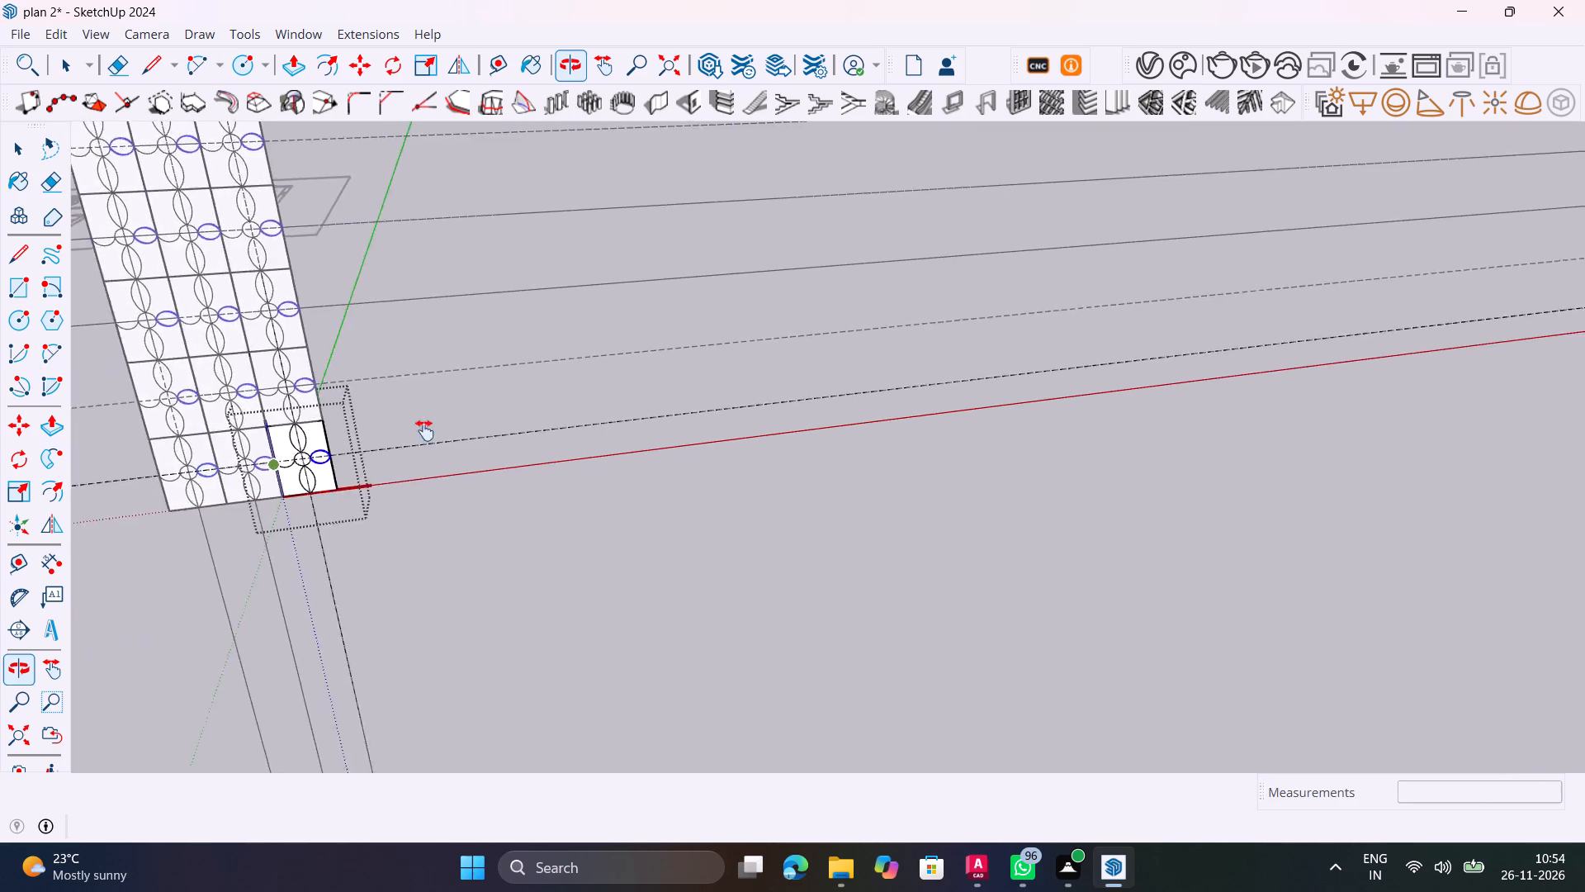
middle_drag(424, 430, 1057, 421)
shift+scroll(1057, 421, up, 1)
scroll(949, 458, up, 13)
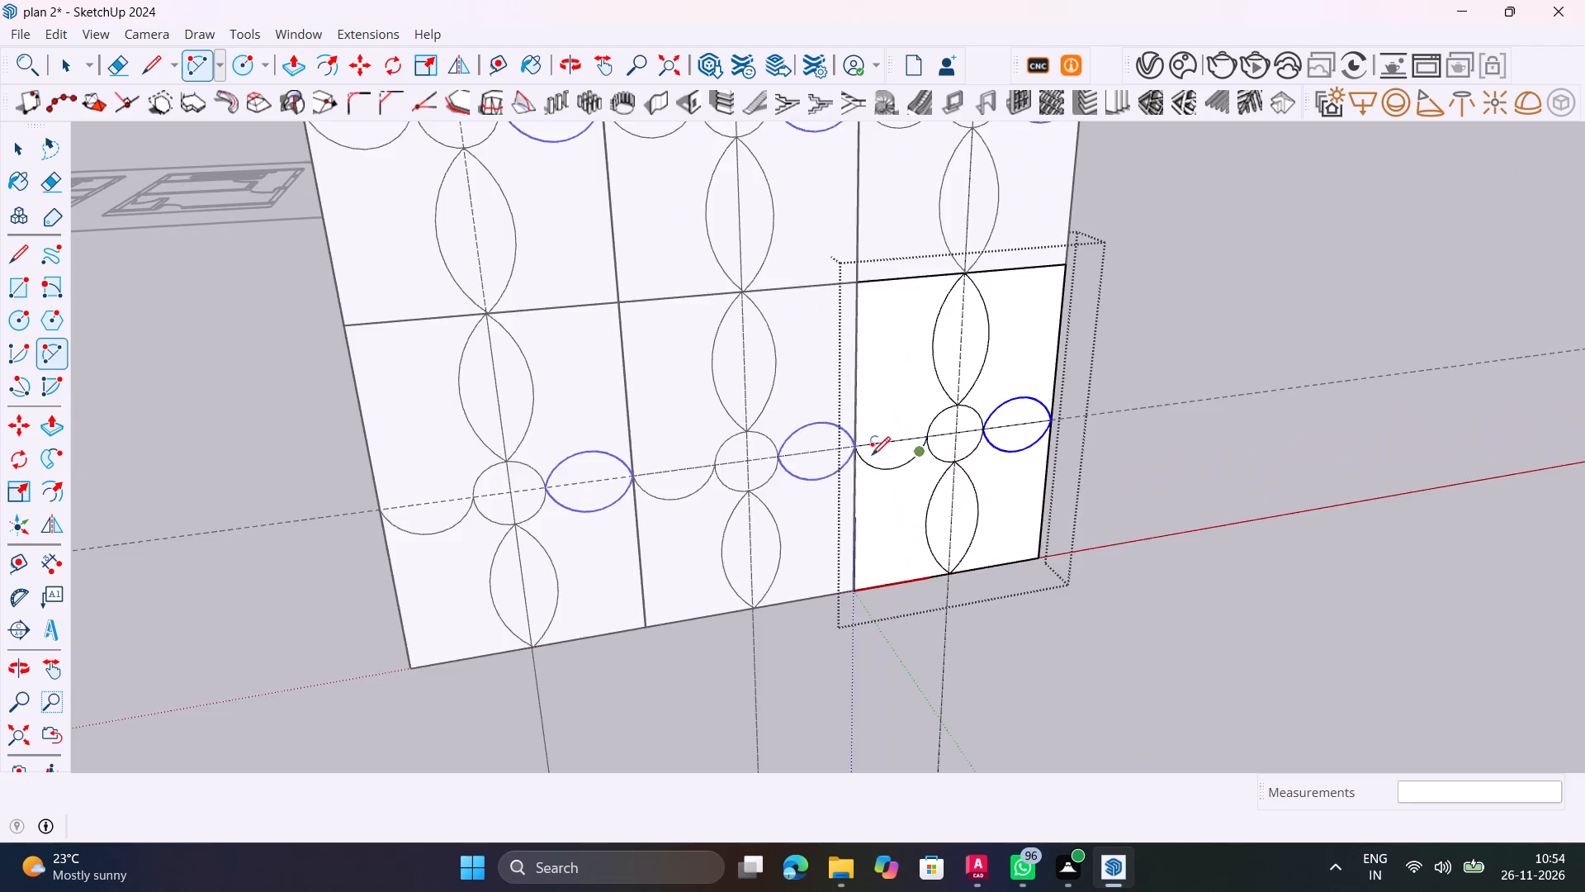
scroll(862, 442, up, 20)
scroll(862, 442, up, 15)
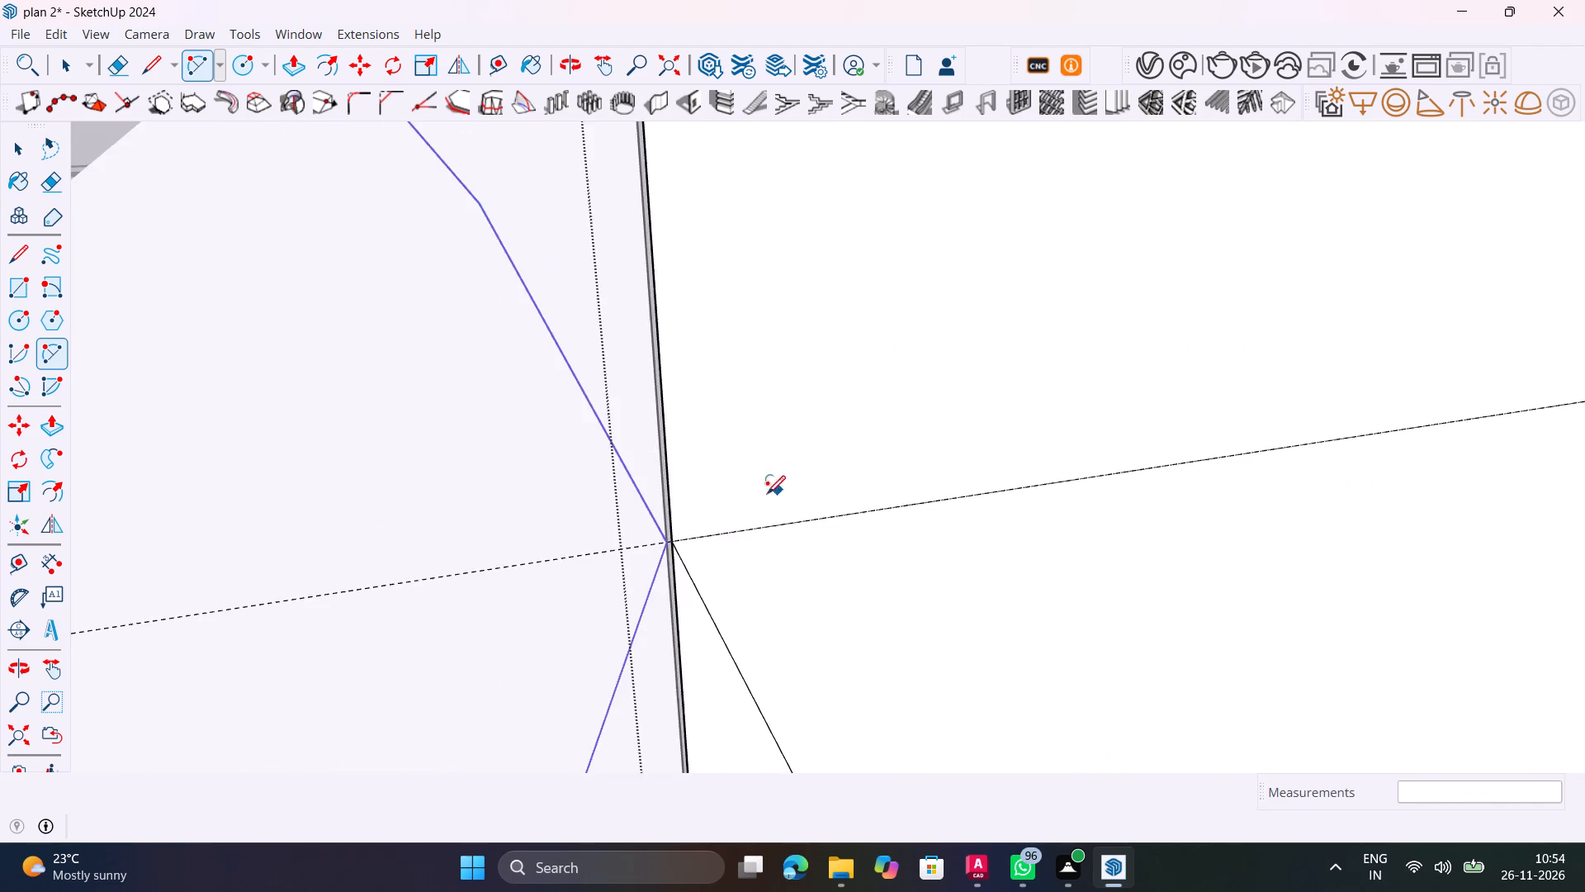
scroll(767, 494, up, 6)
scroll(703, 525, down, 4)
scroll(701, 526, up, 8)
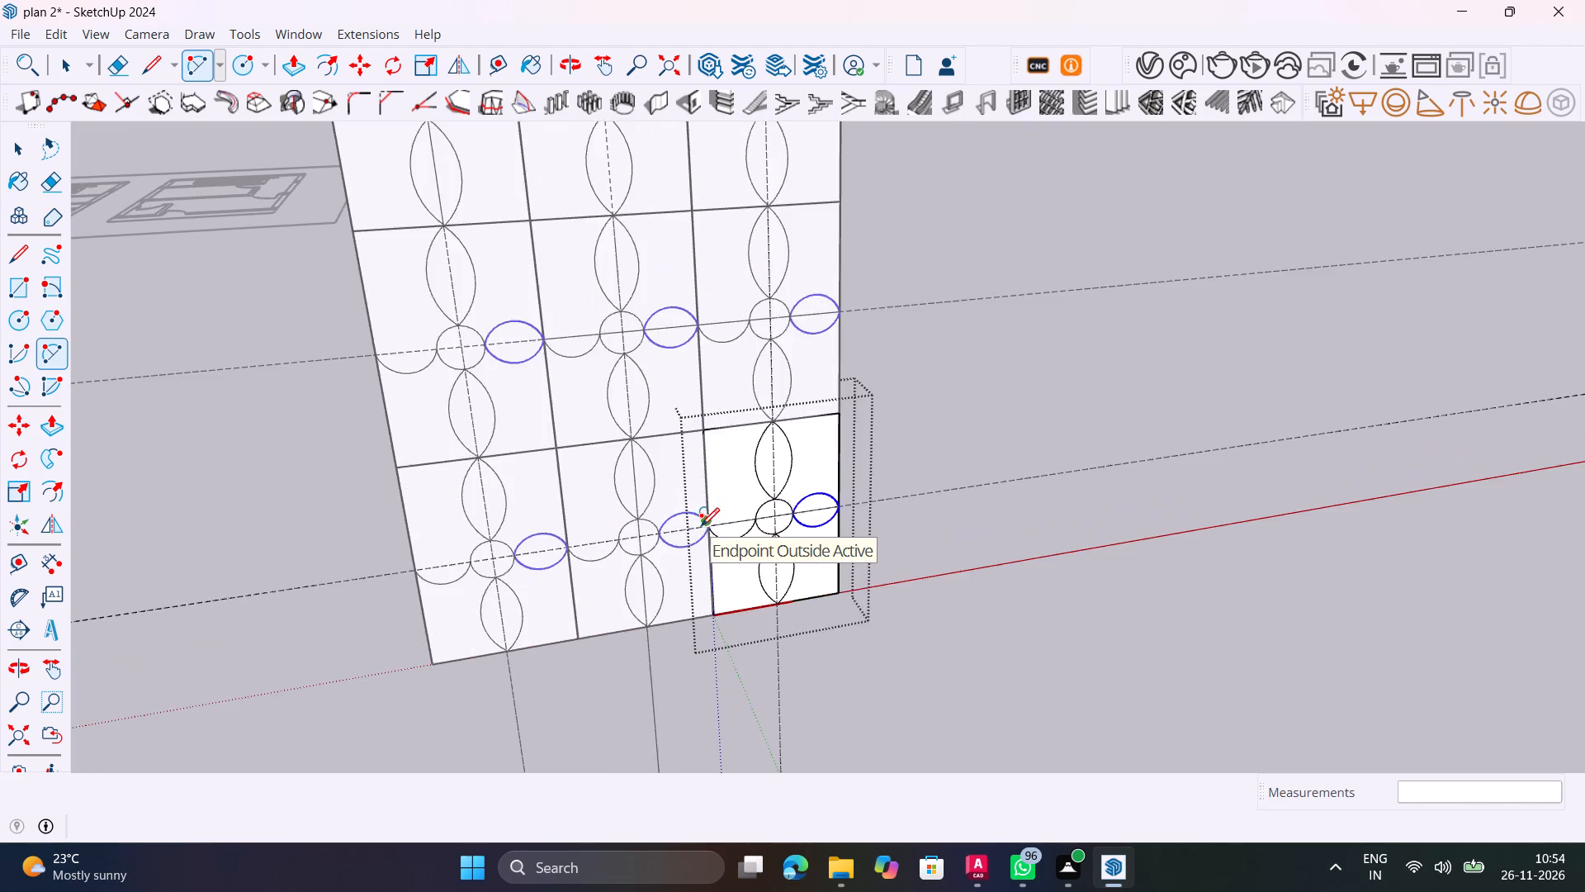
scroll(701, 526, up, 18)
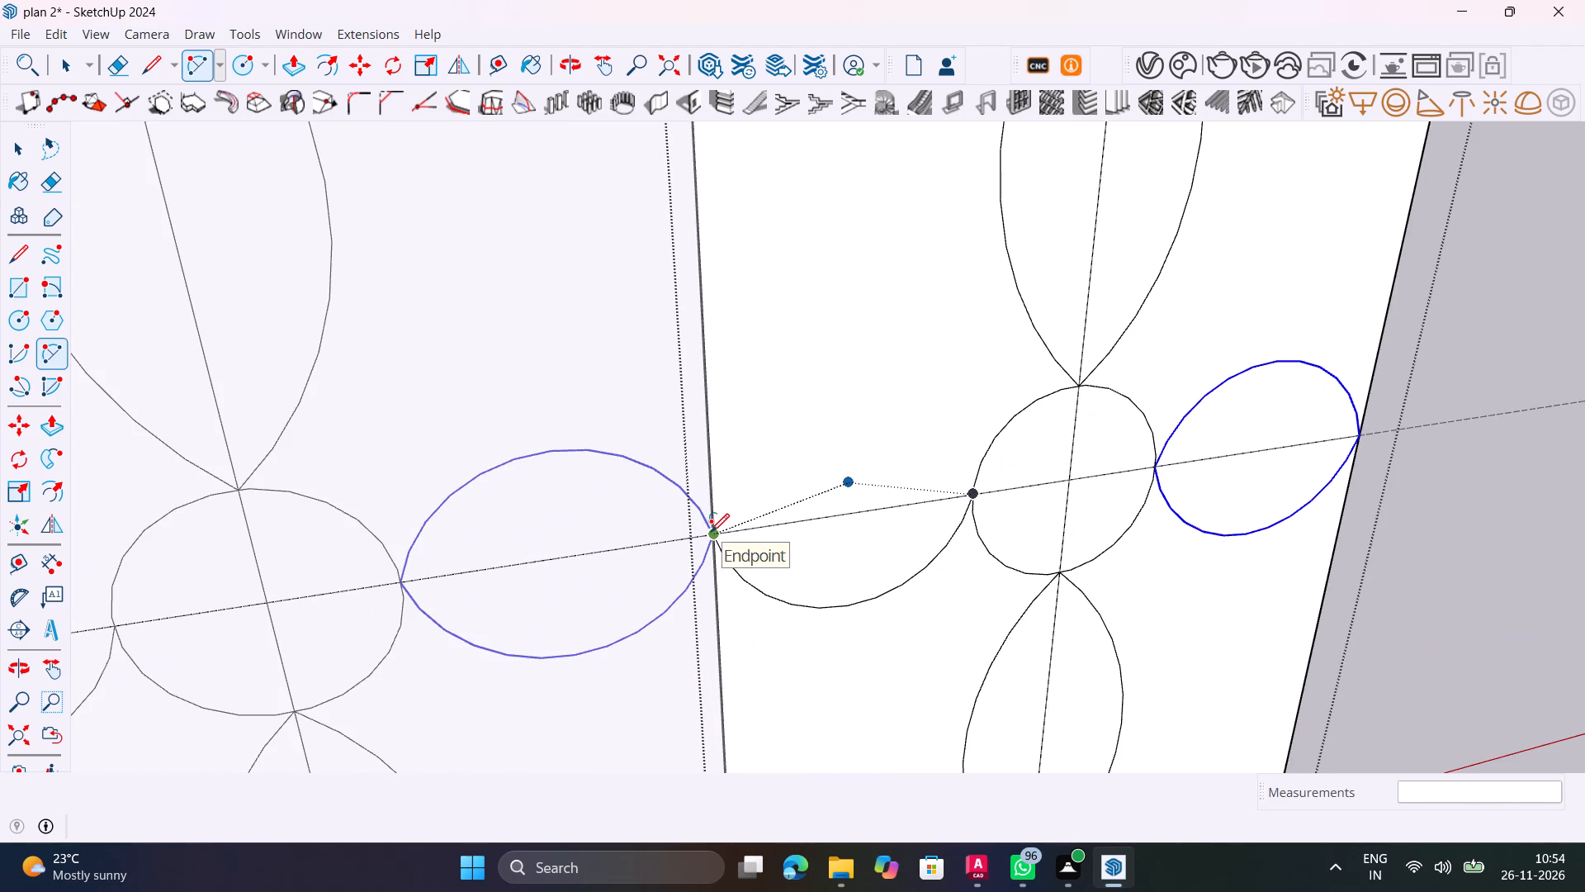
click(714, 533)
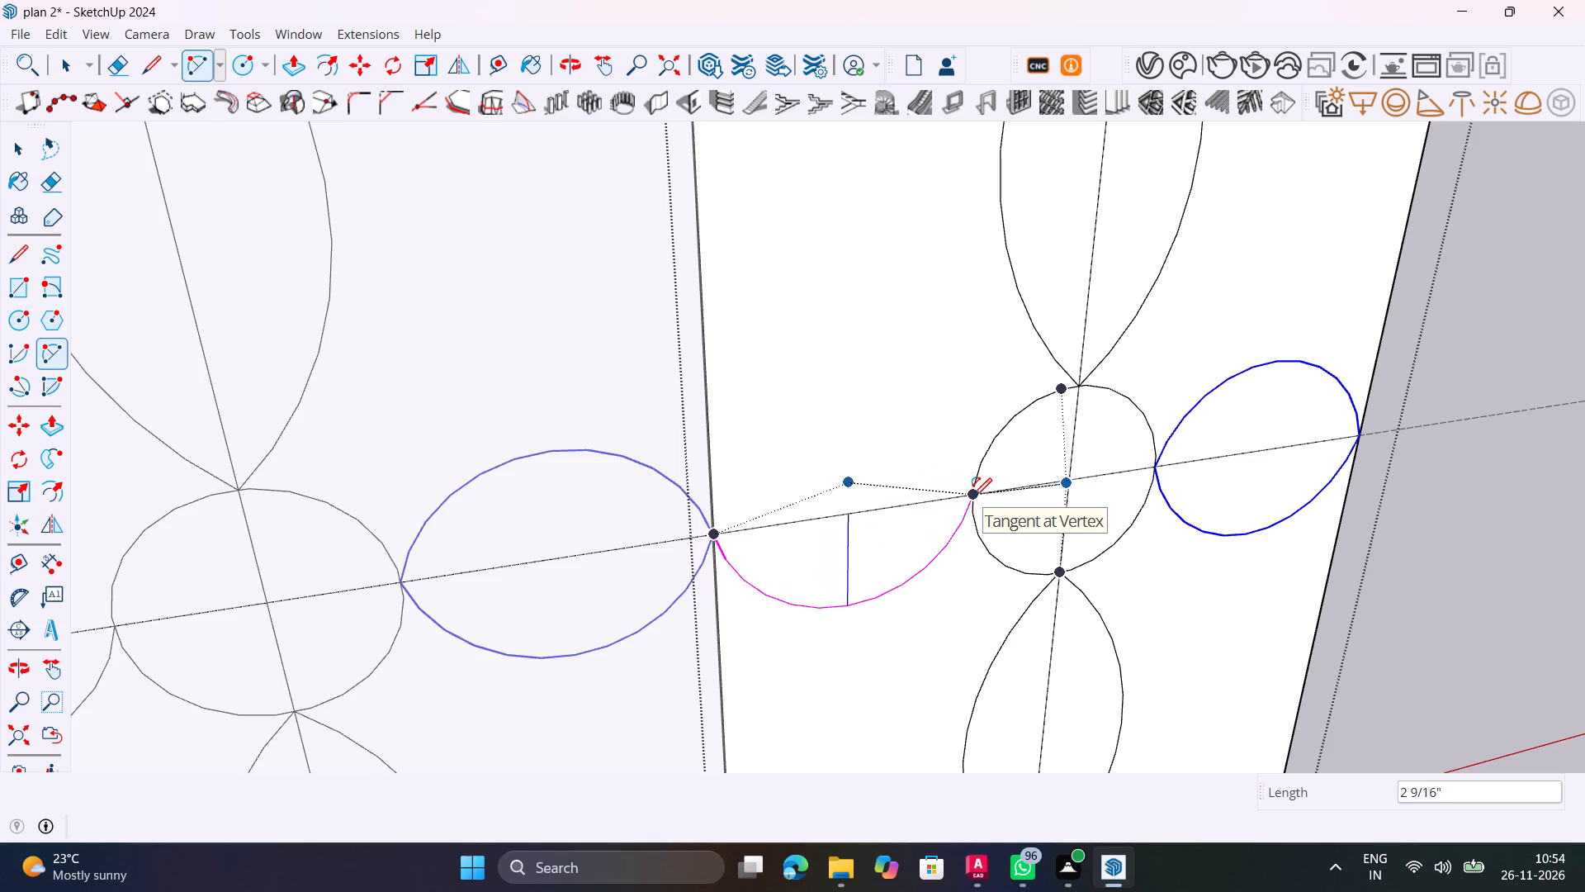
click(973, 496)
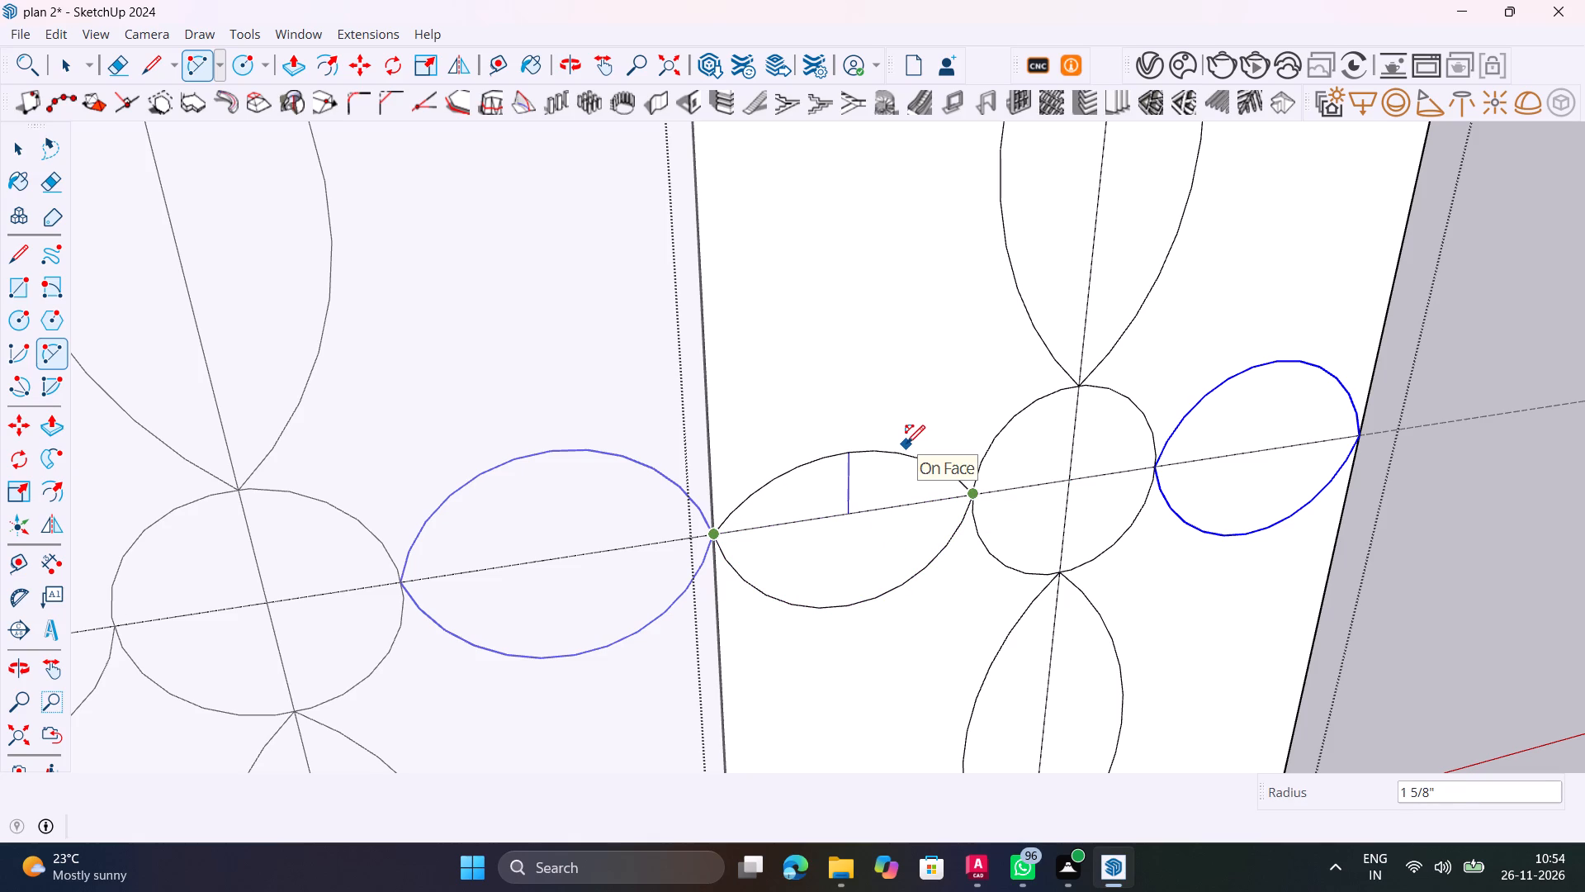
text(1")
key(Return)
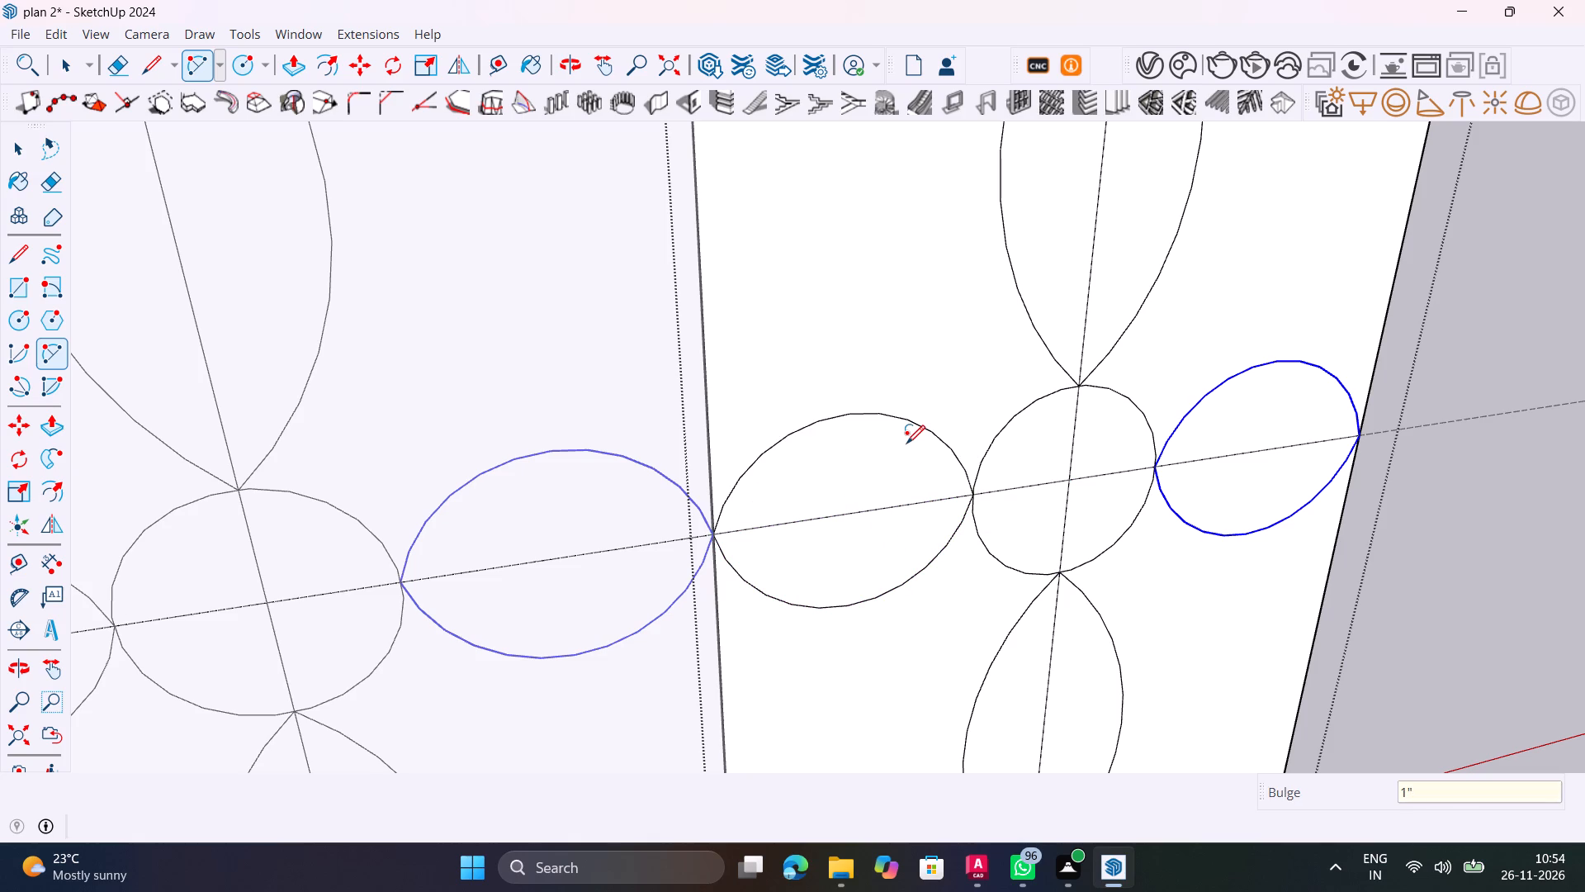
key(space)
Delete the vertical and horizontal guide lines crossing at the cell's circle.
scroll(870, 398, down, 16)
shift+middle_drag(821, 384, 790, 592)
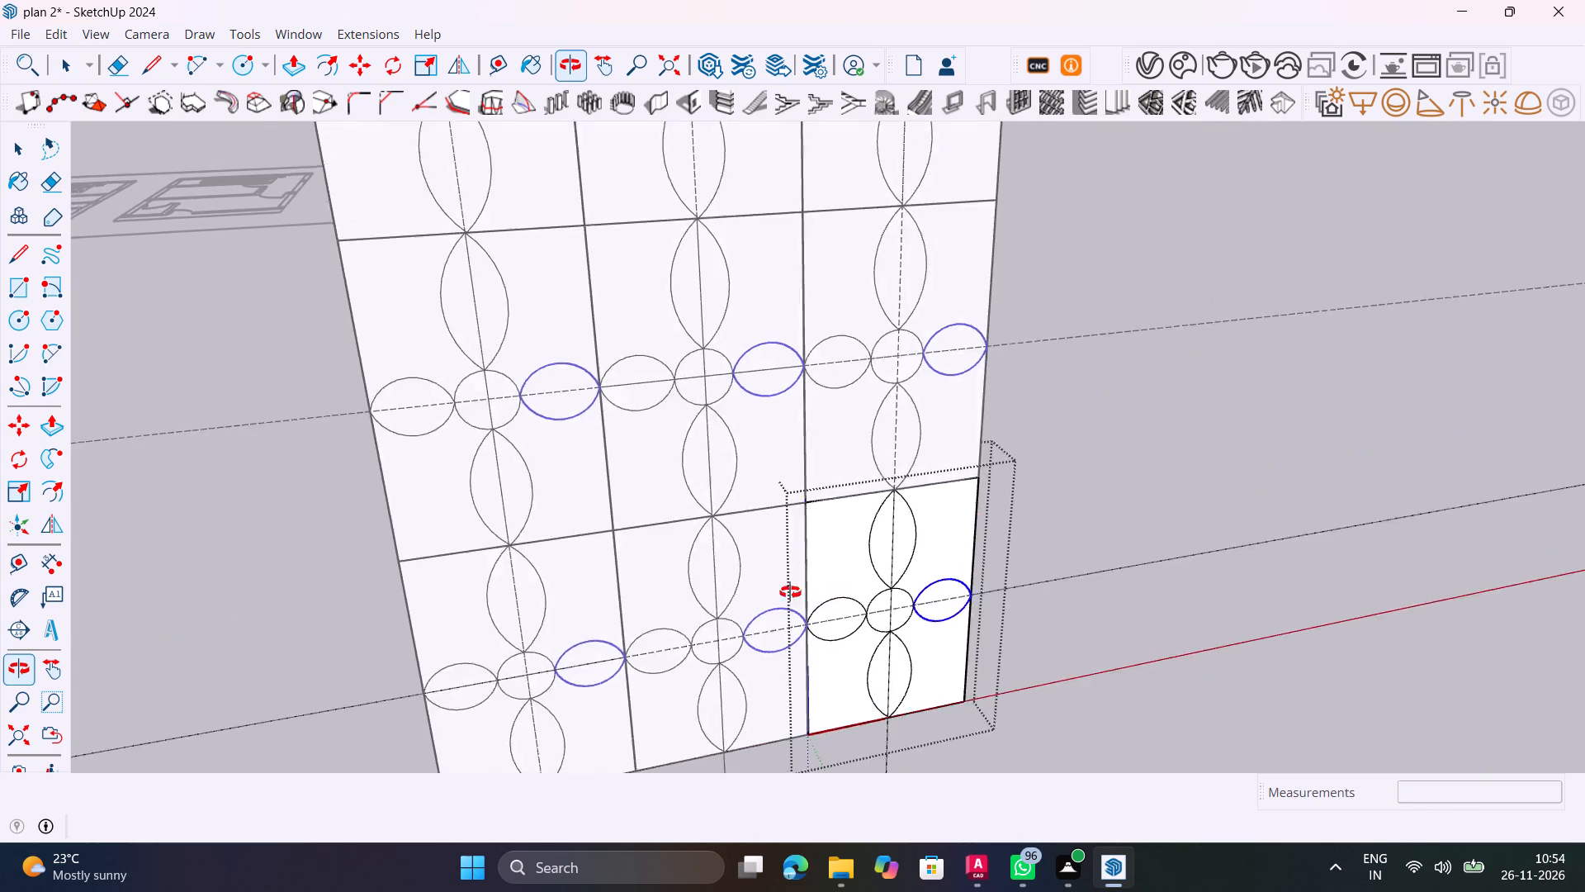
shift+middle_drag(790, 592, 693, 563)
click(909, 552)
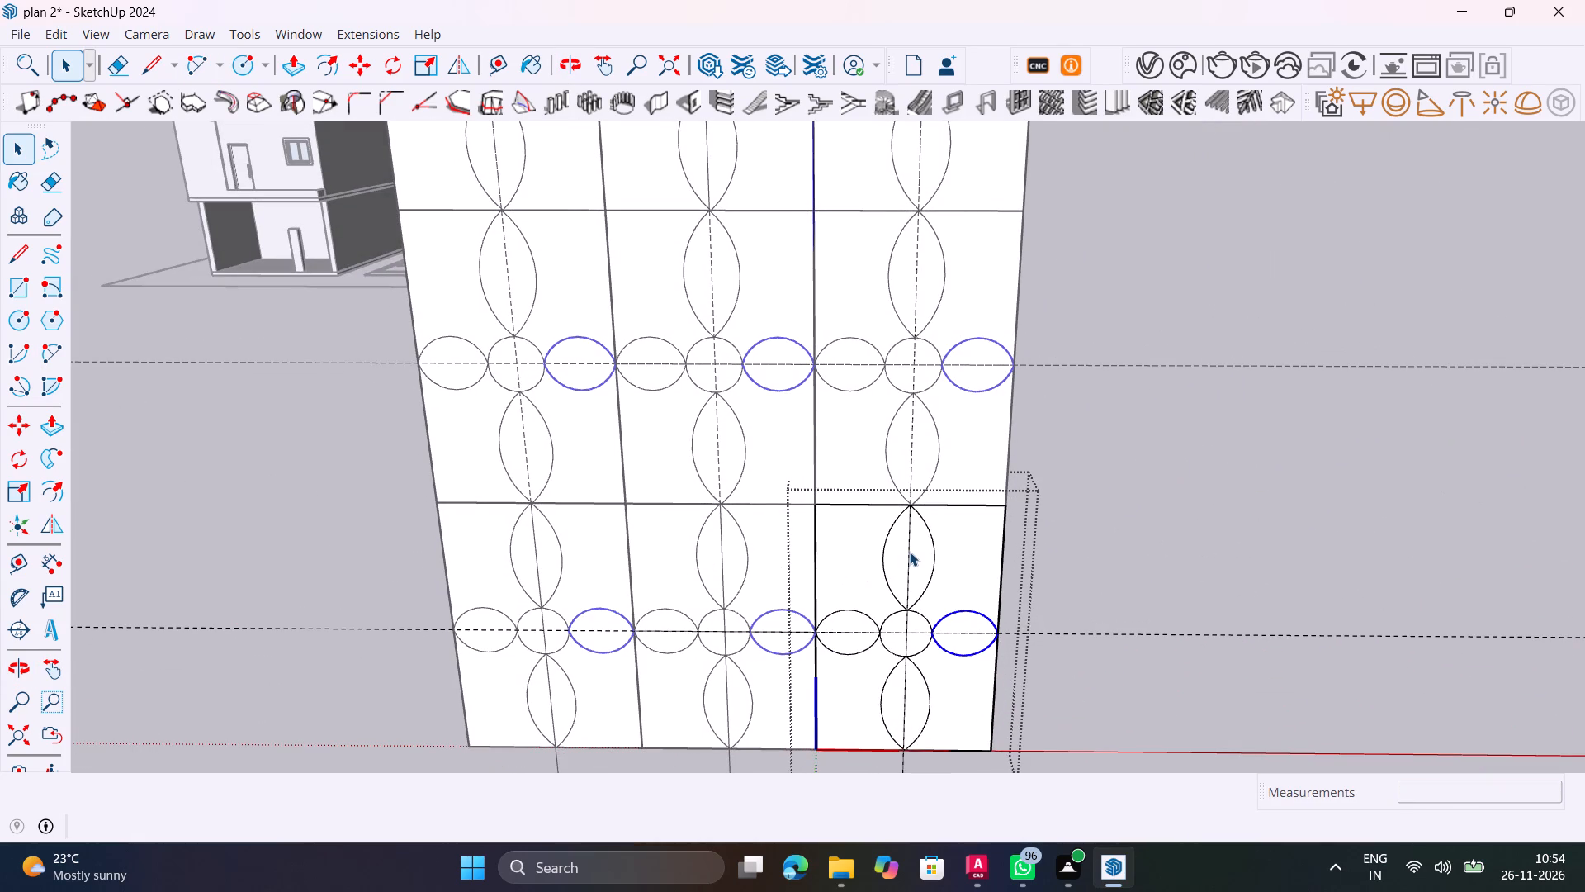
key(Delete)
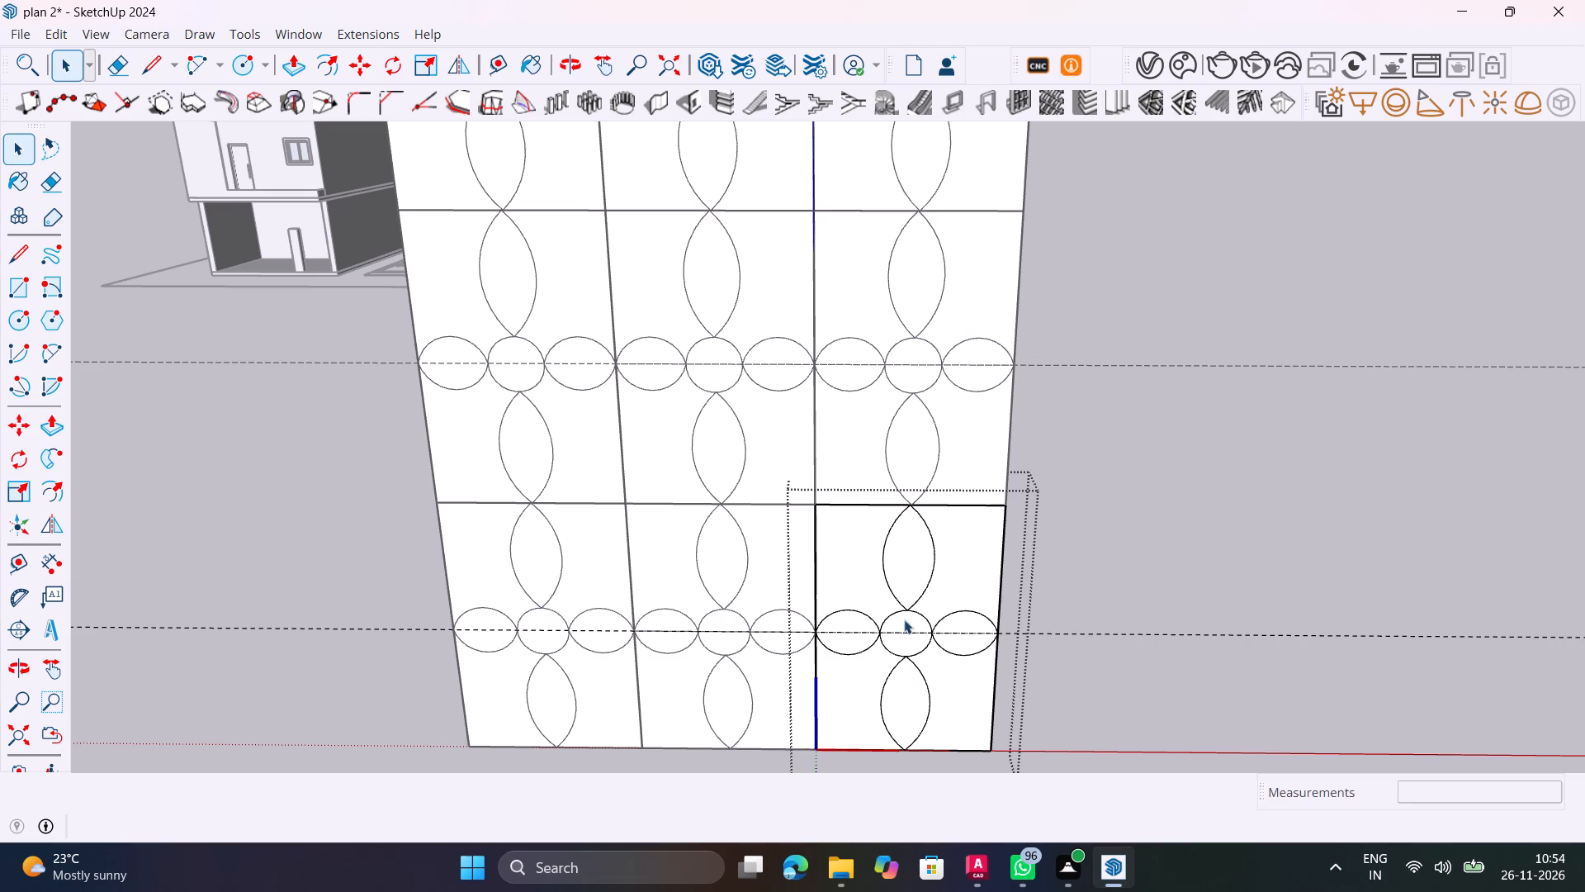
click(906, 630)
key(Delete)
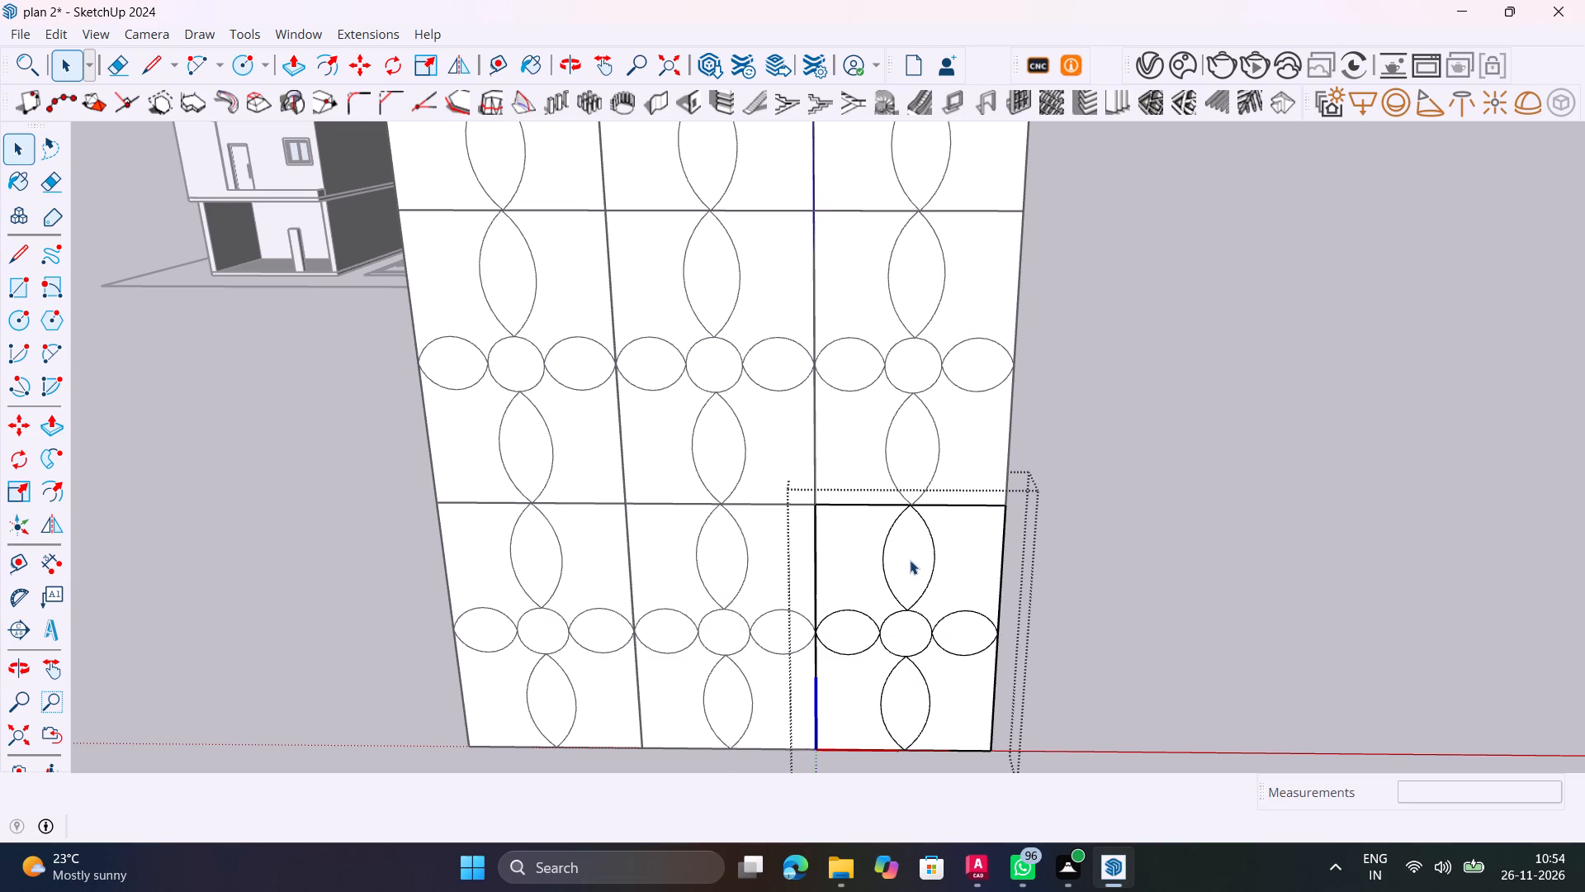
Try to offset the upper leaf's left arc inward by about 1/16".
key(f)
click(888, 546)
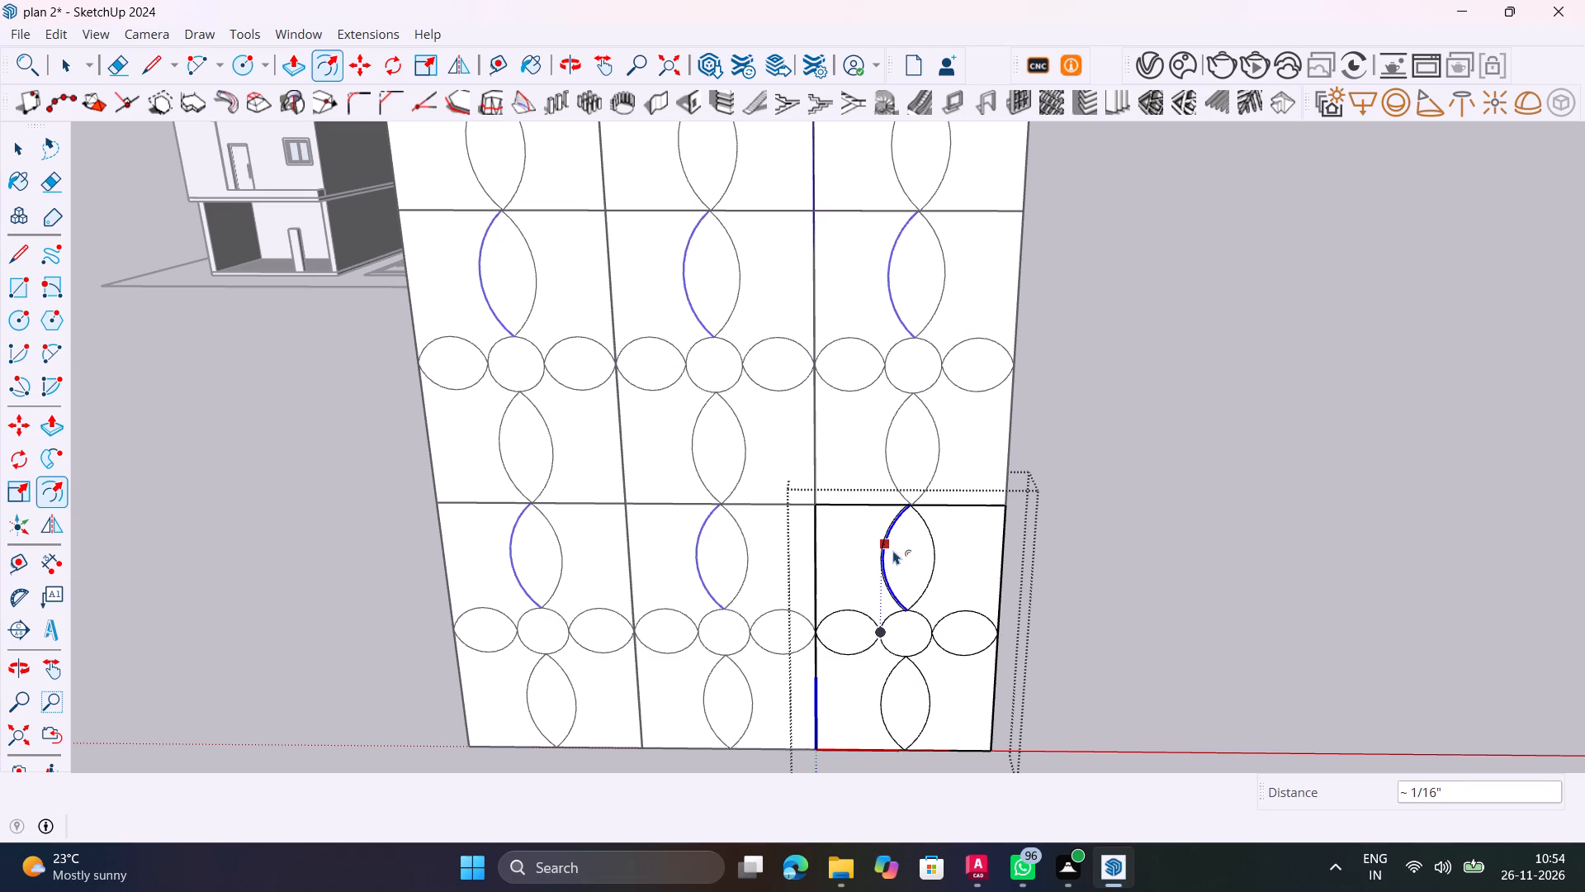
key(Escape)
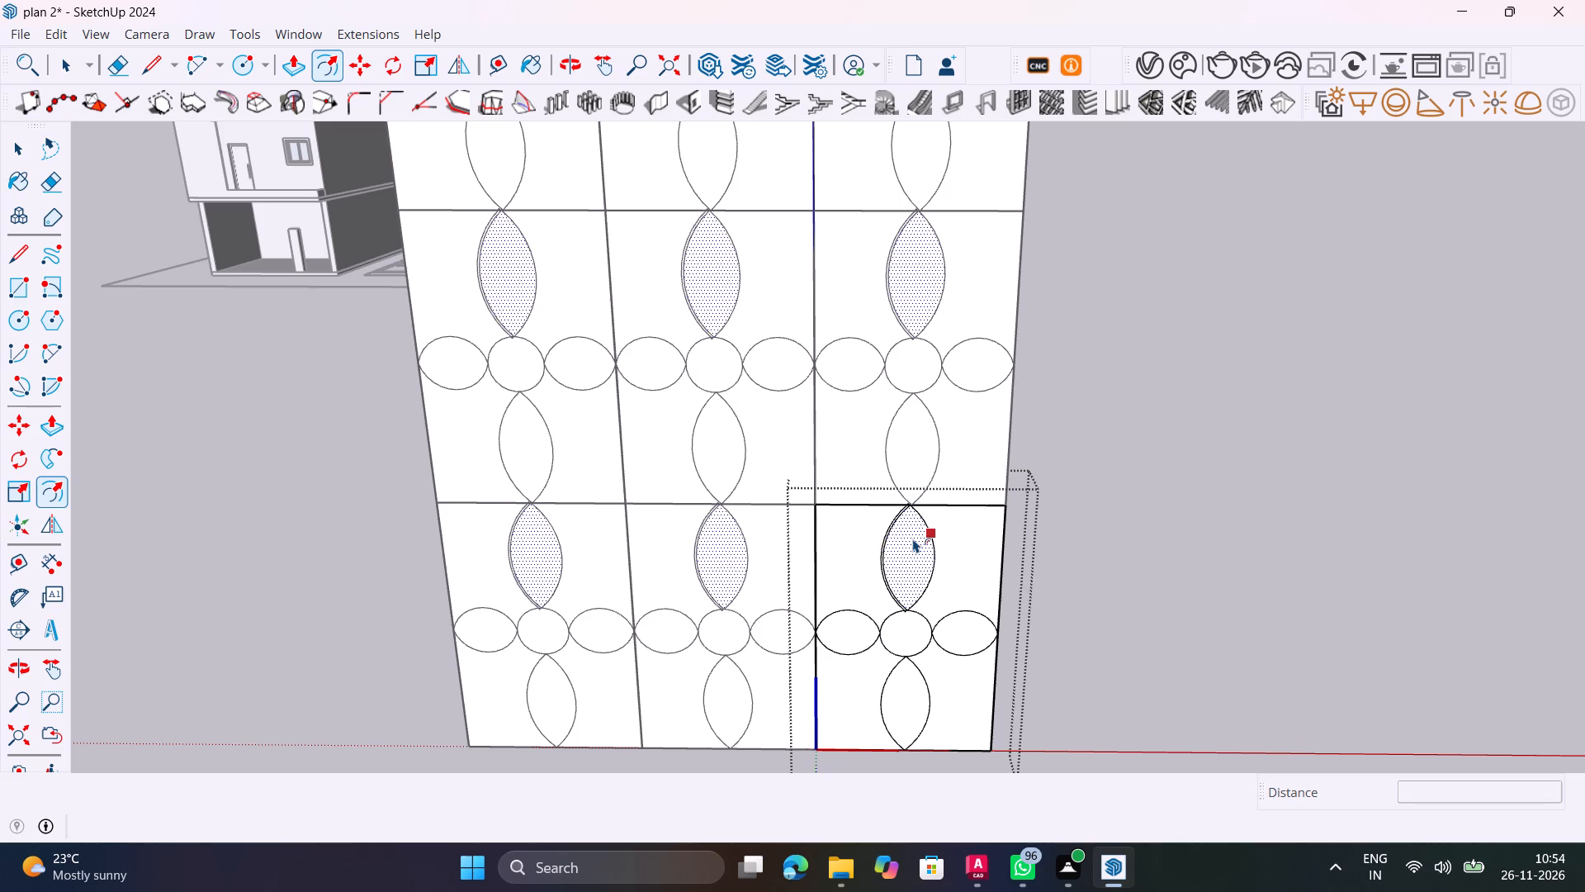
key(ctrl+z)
Weld the two arcs of the cell's upper leaf into one continuous curve.
scroll(912, 524, up, 19)
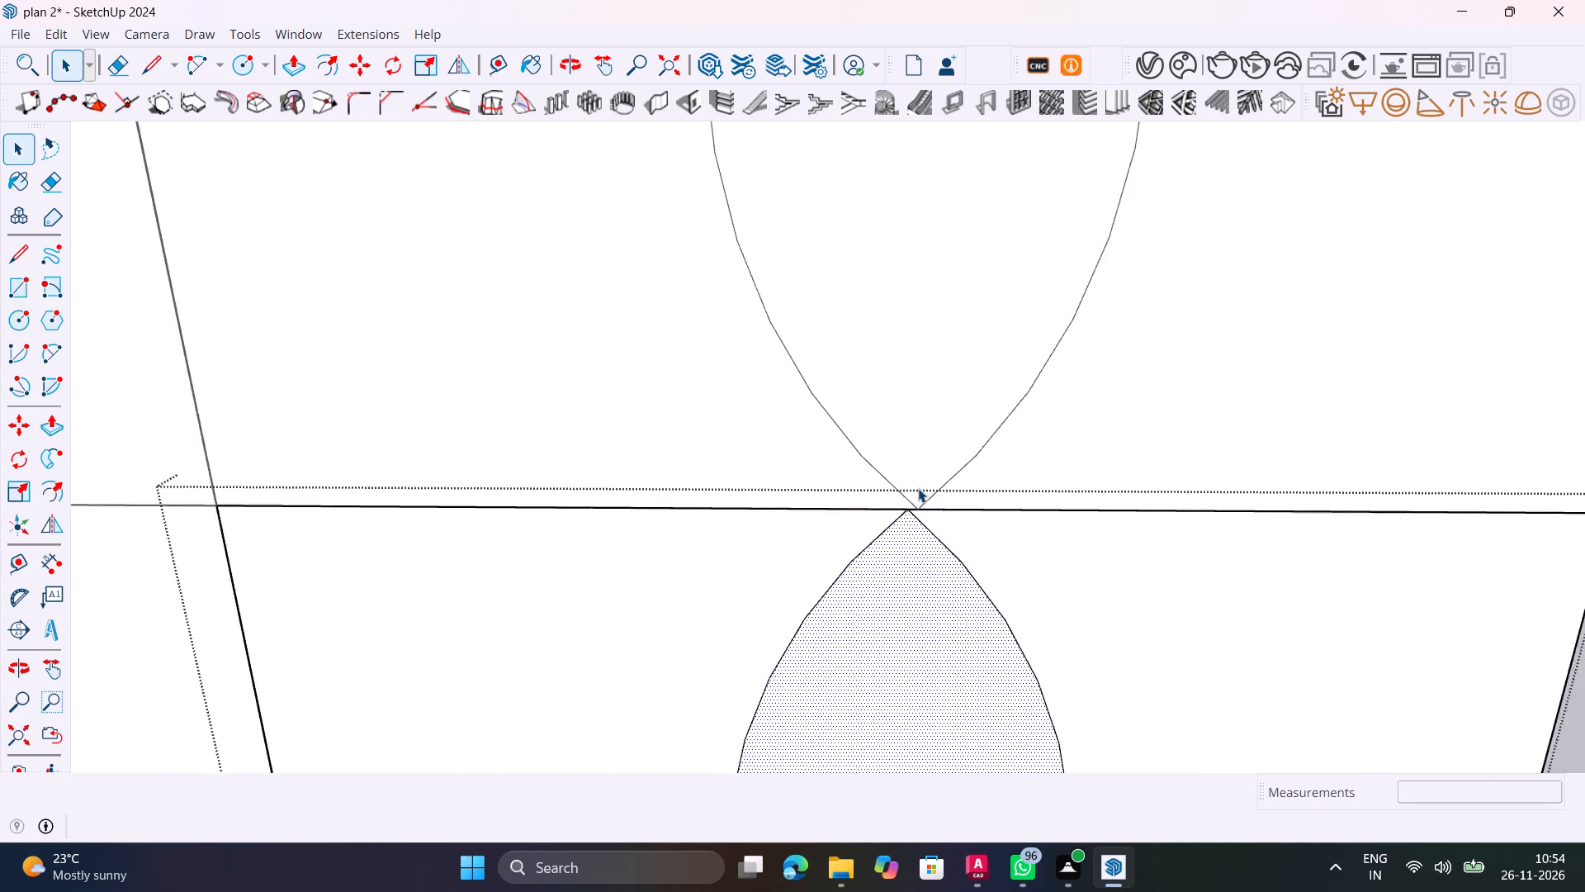
scroll(918, 488, up, 6)
scroll(912, 507, up, 17)
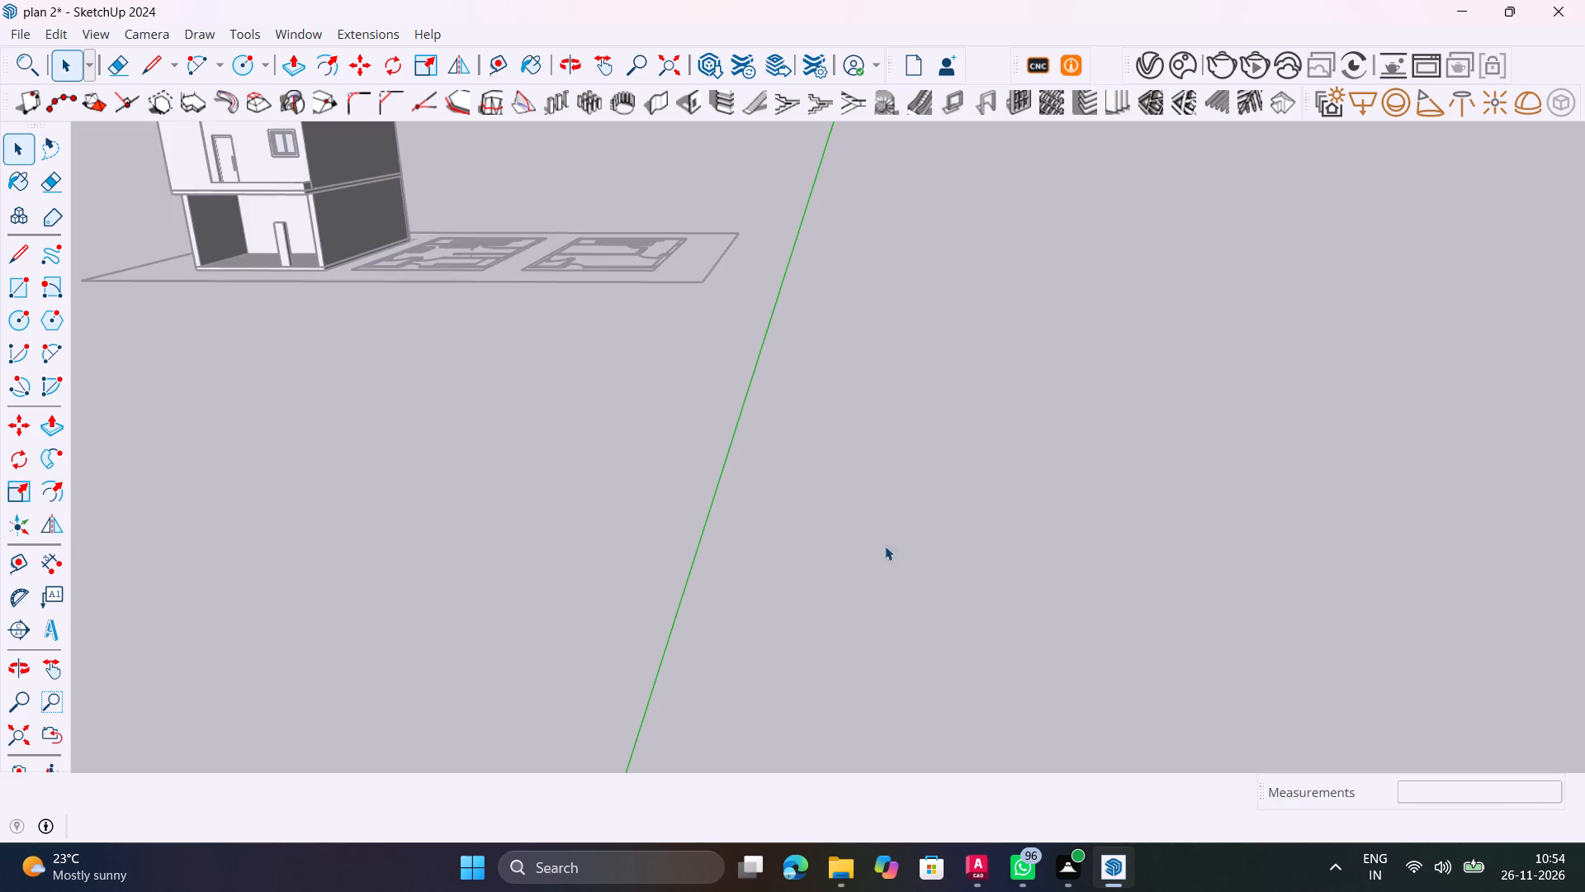
scroll(881, 558, down, 8)
scroll(882, 581, up, 4)
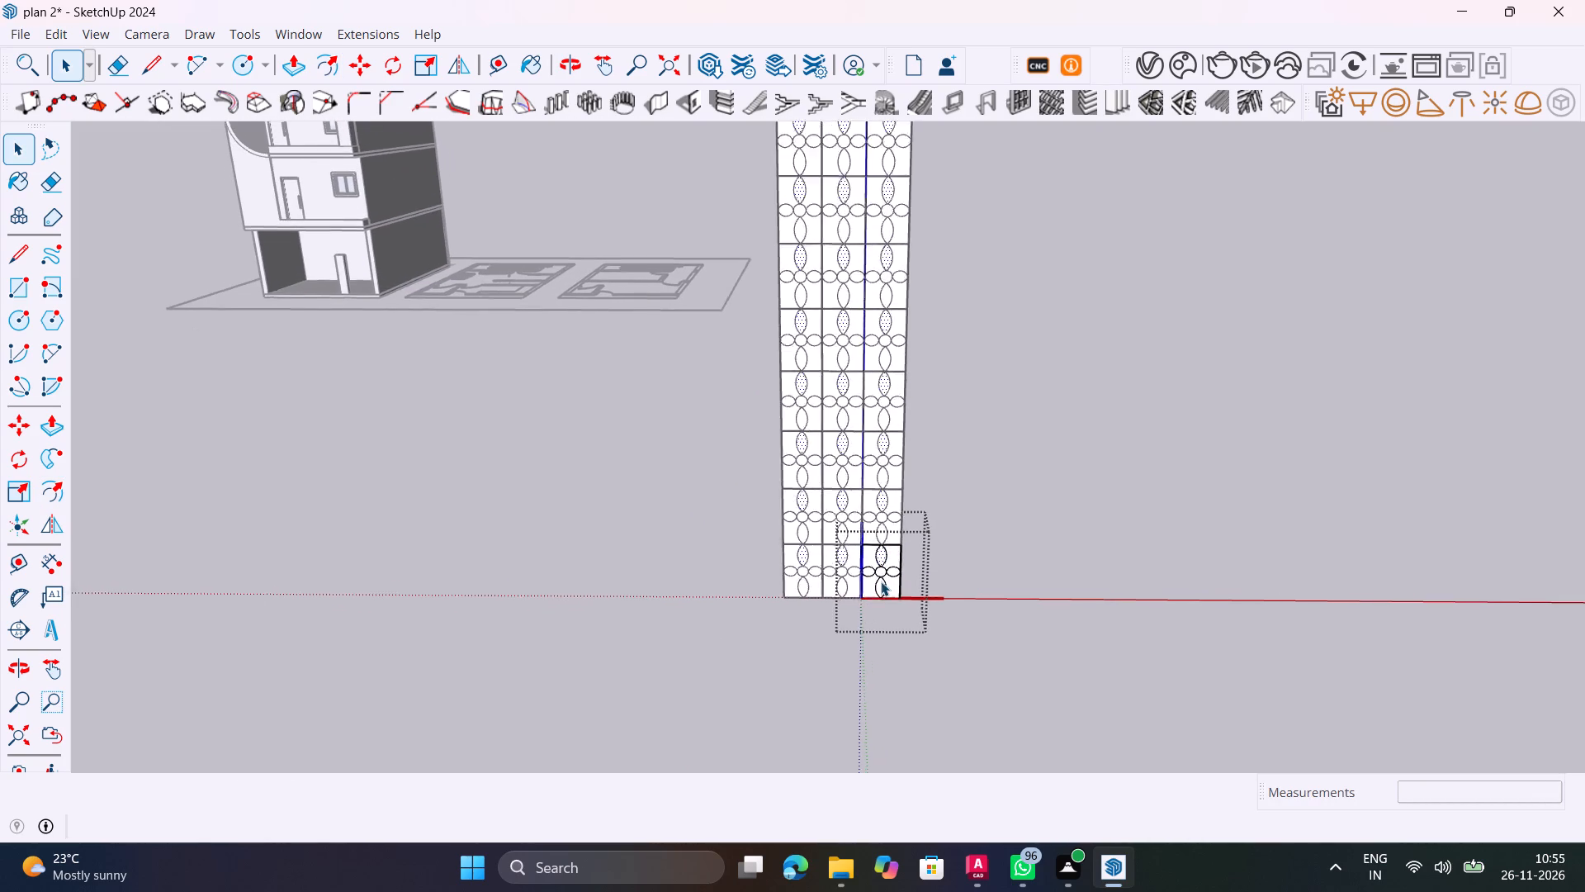
scroll(881, 581, up, 17)
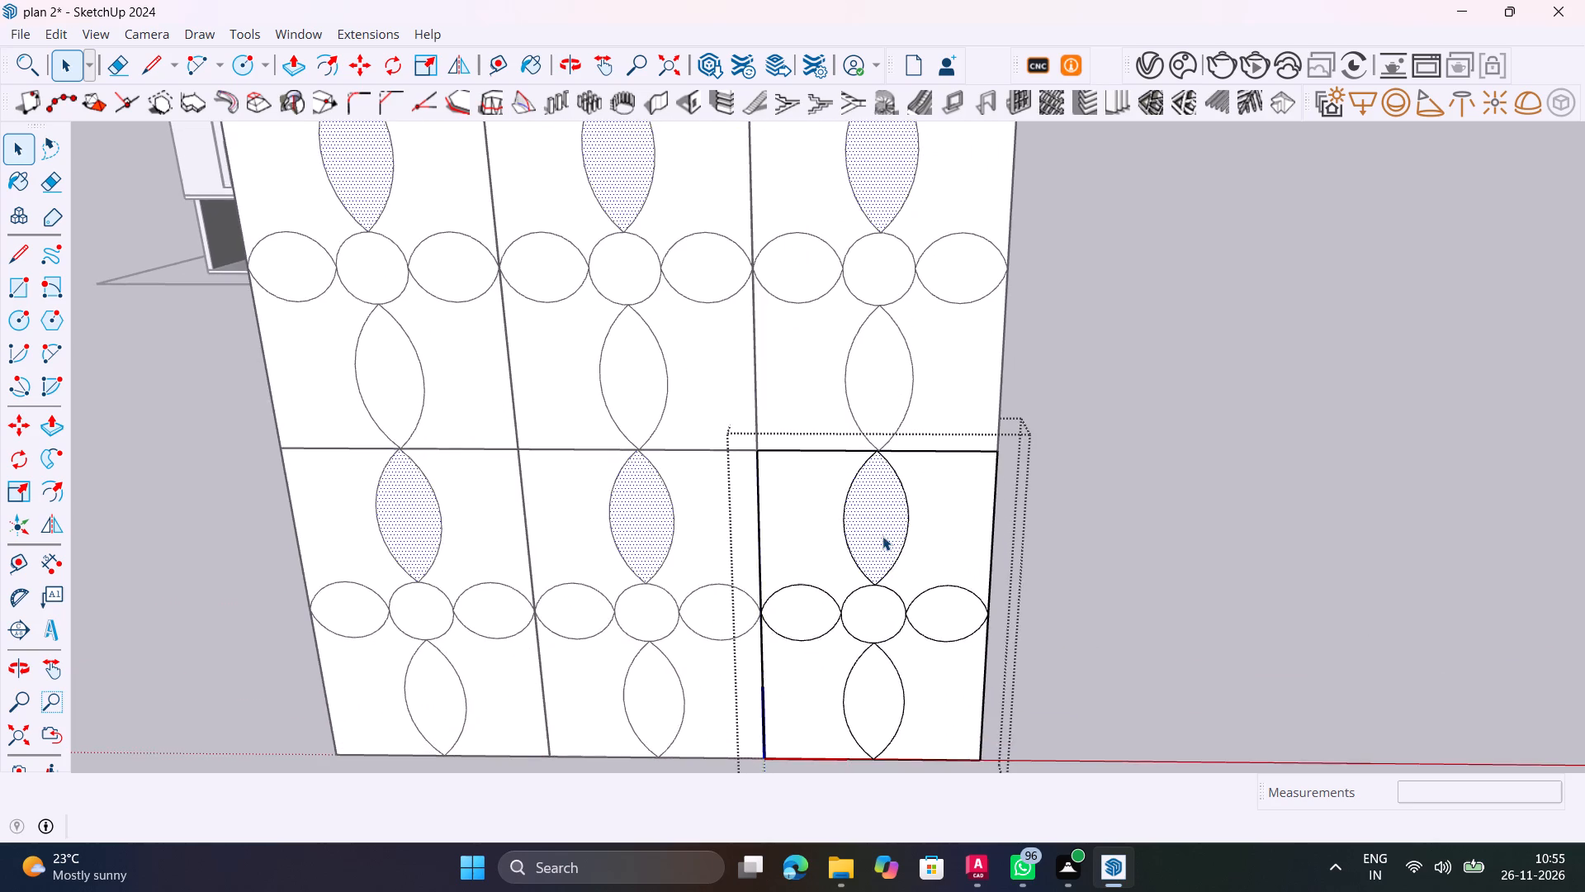
scroll(882, 536, up, 5)
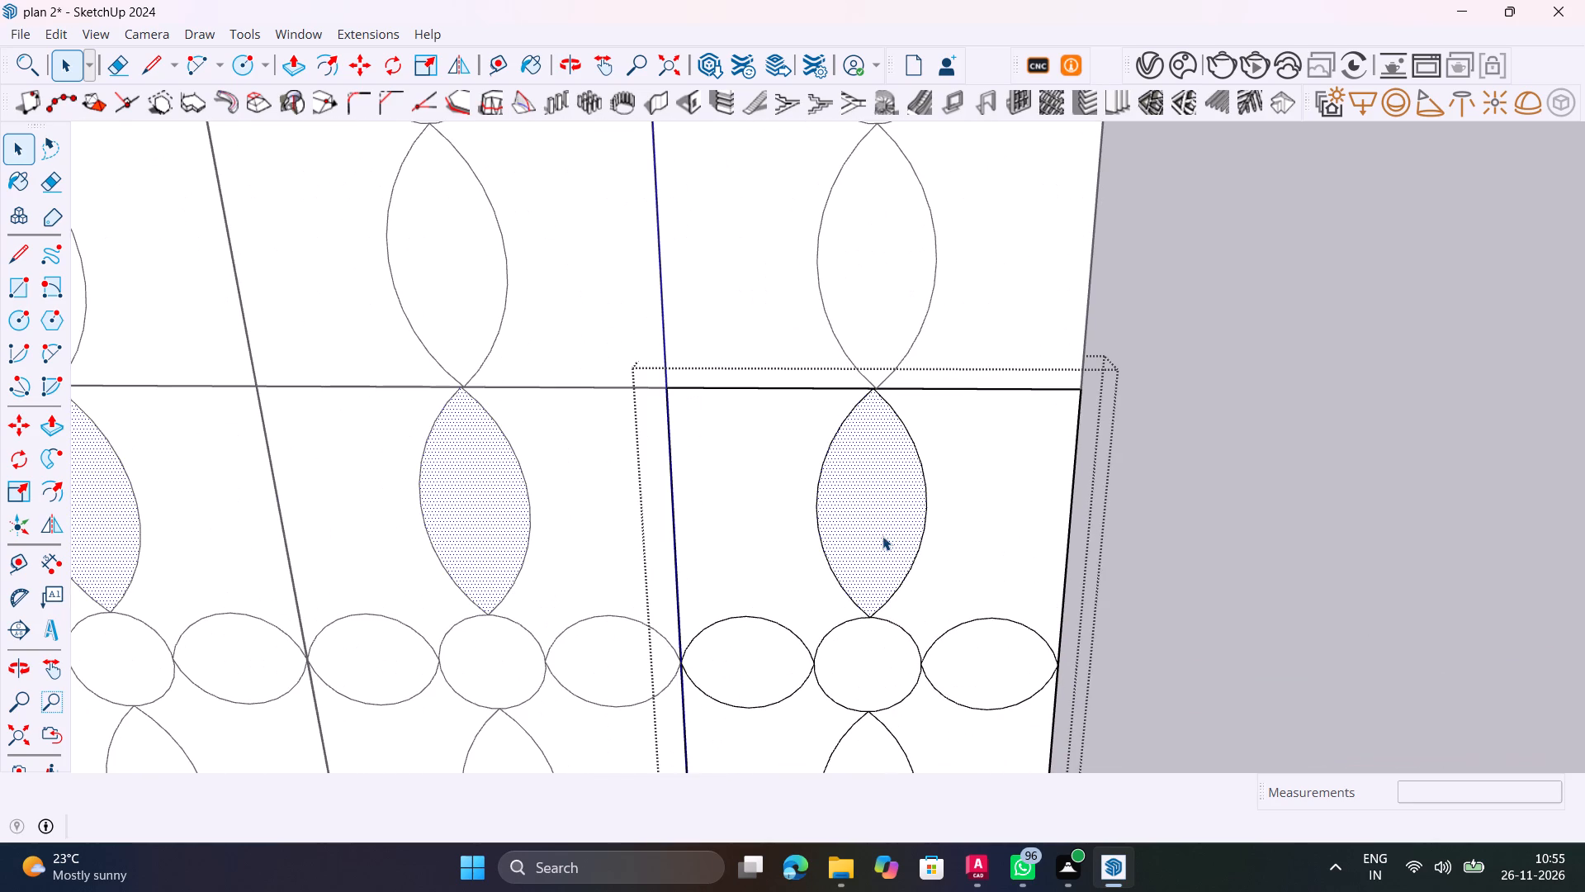
click(926, 510)
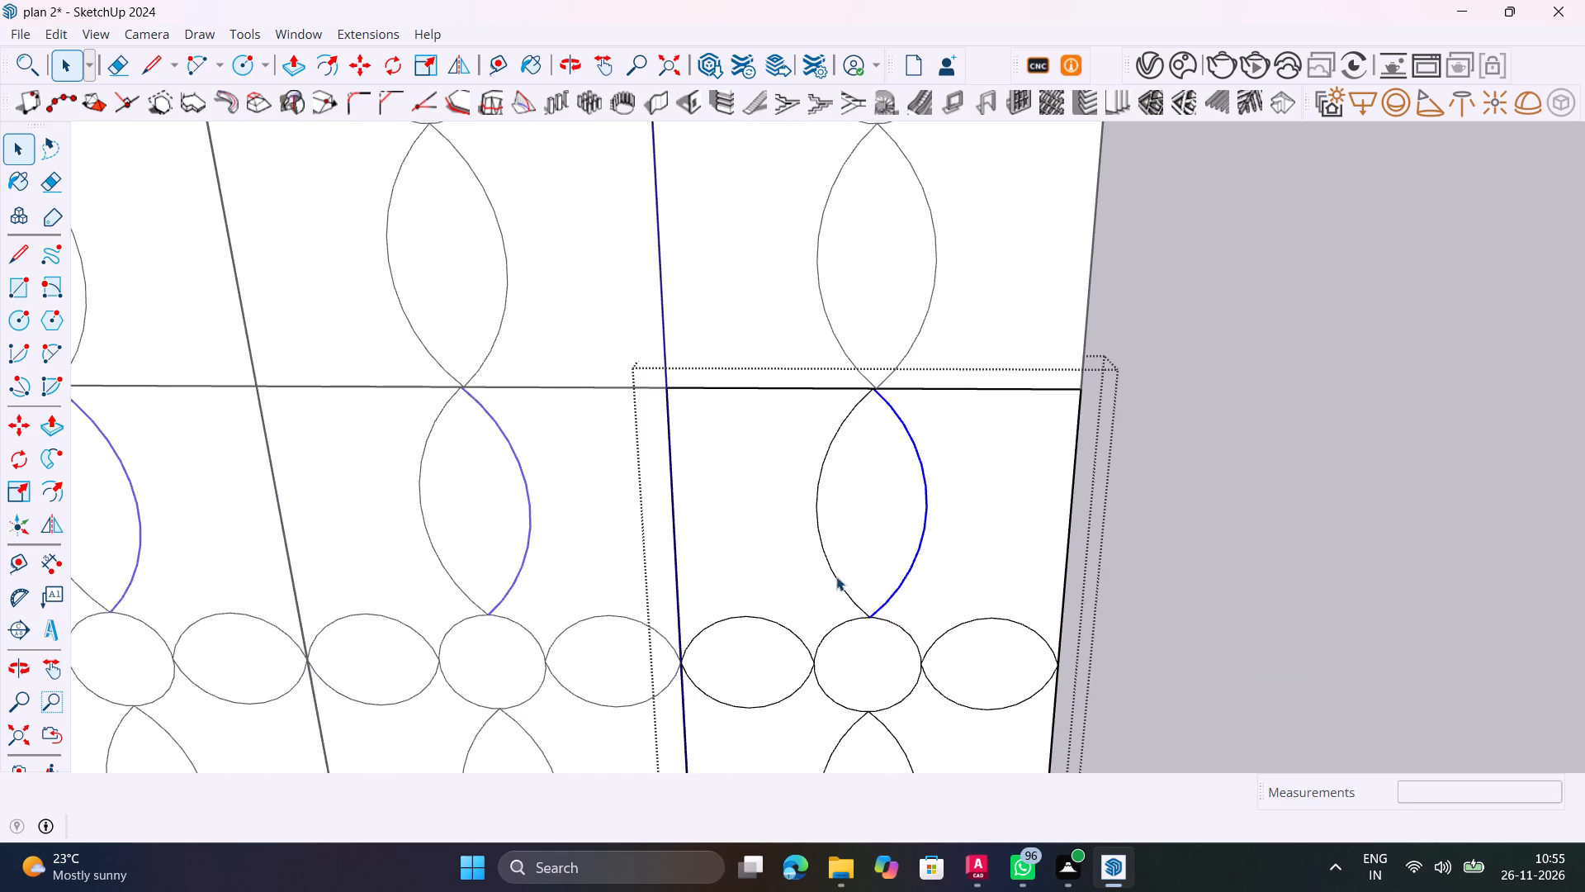
shift+click(832, 567)
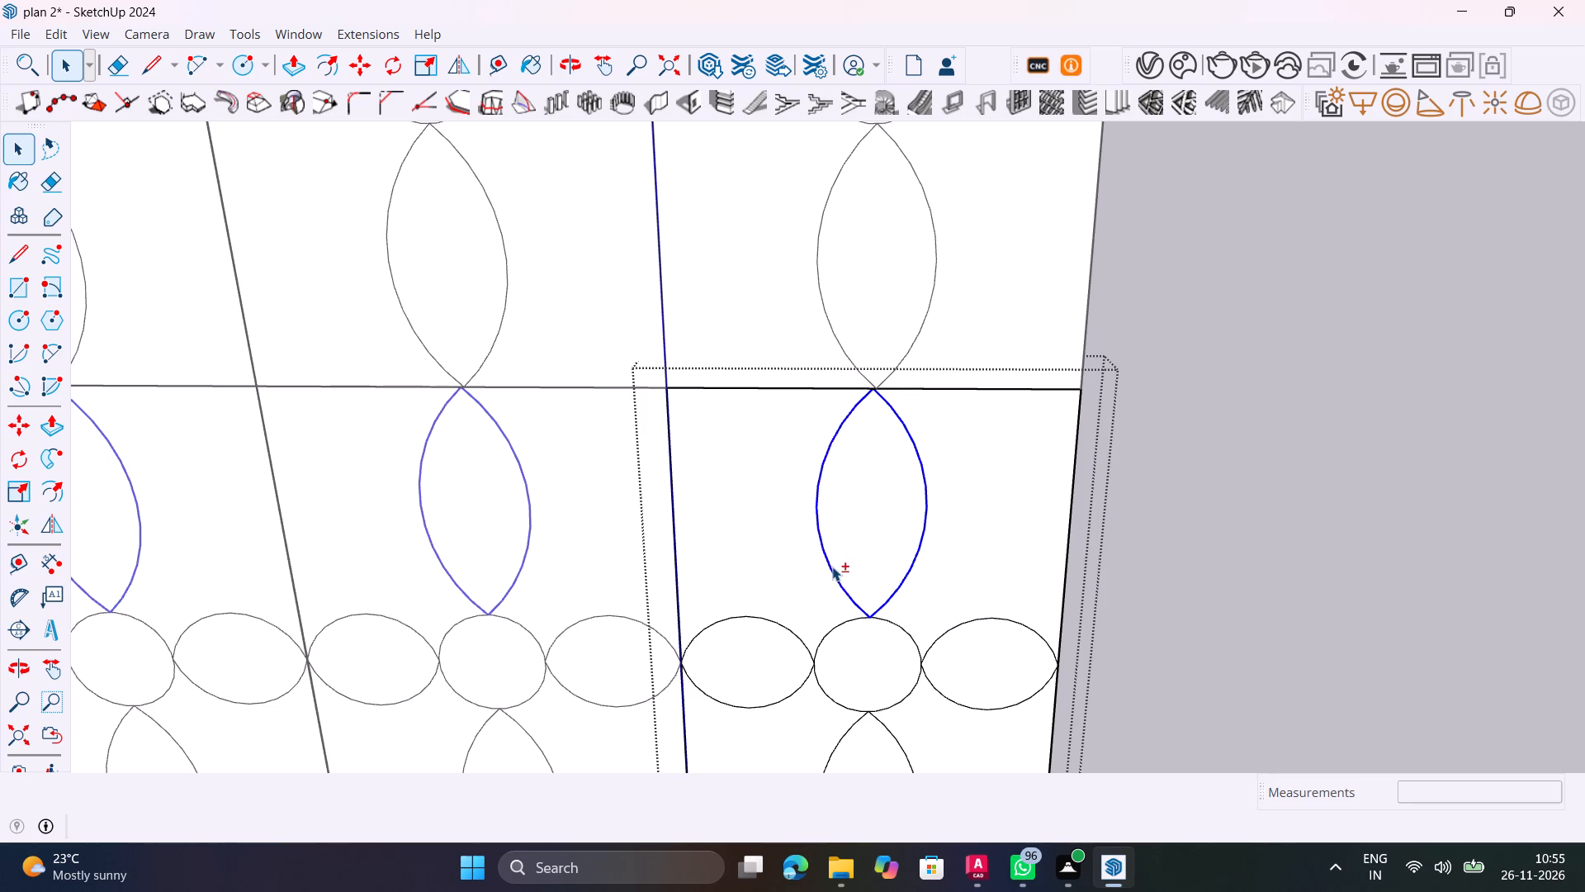
shift+right_click(832, 567)
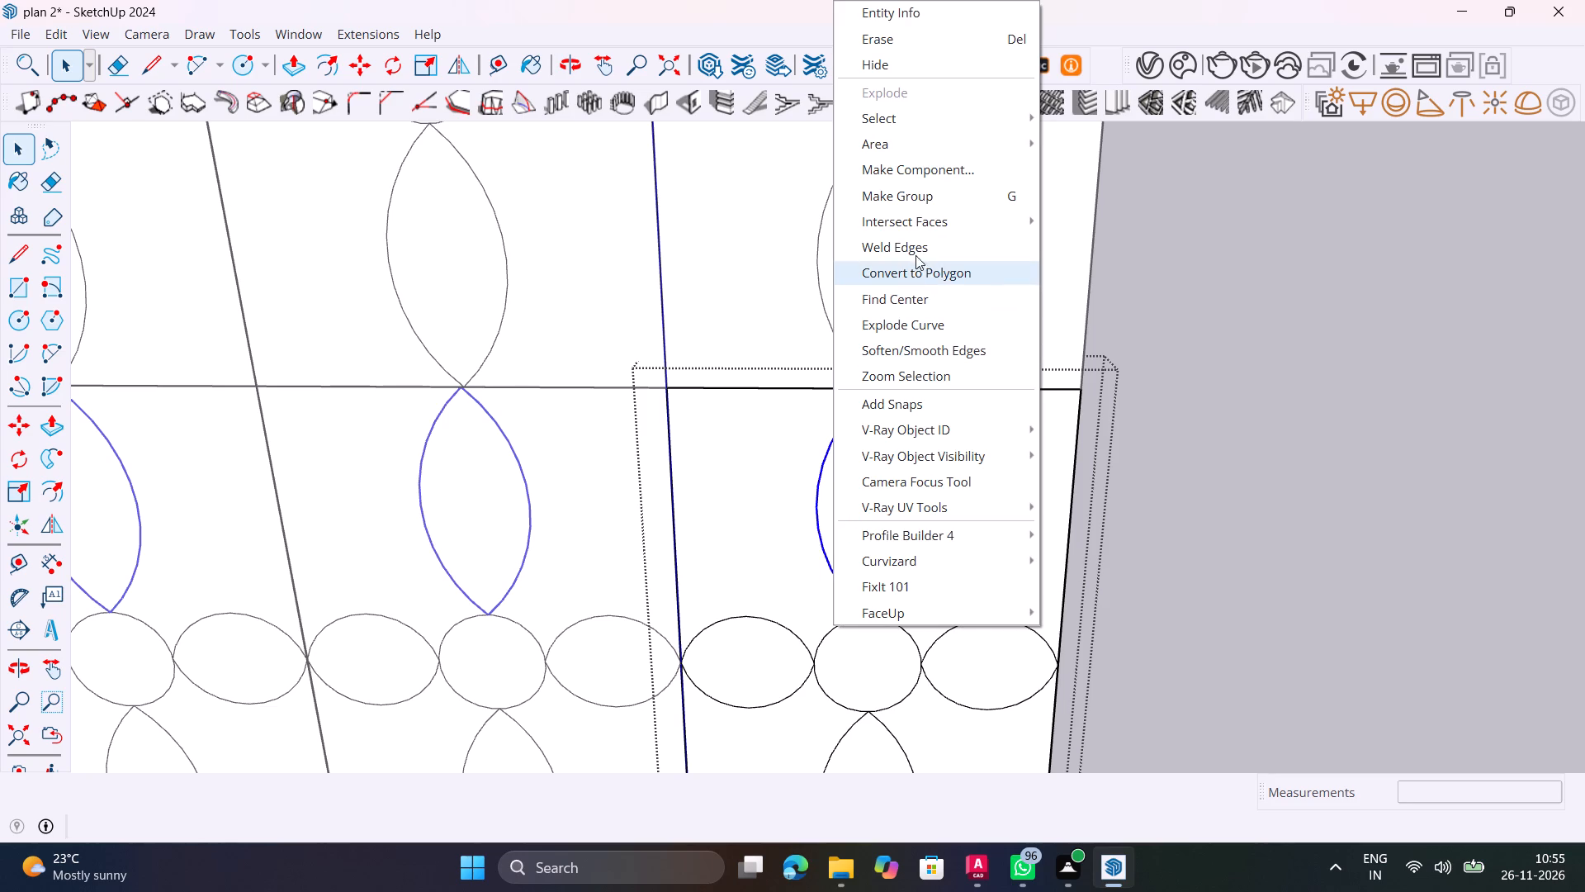
shift+click(920, 248)
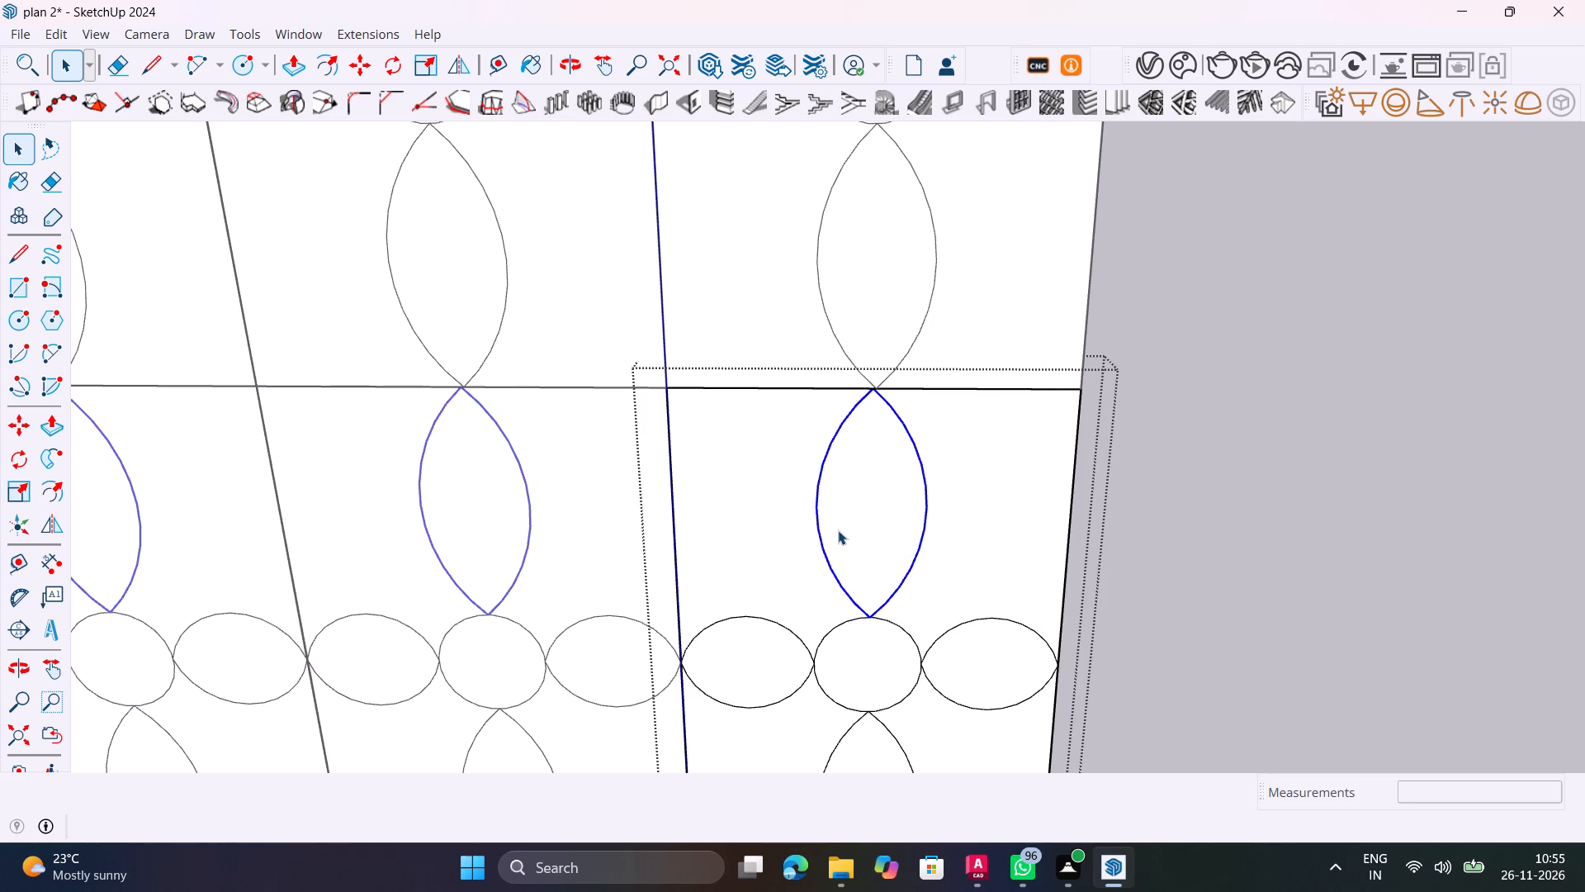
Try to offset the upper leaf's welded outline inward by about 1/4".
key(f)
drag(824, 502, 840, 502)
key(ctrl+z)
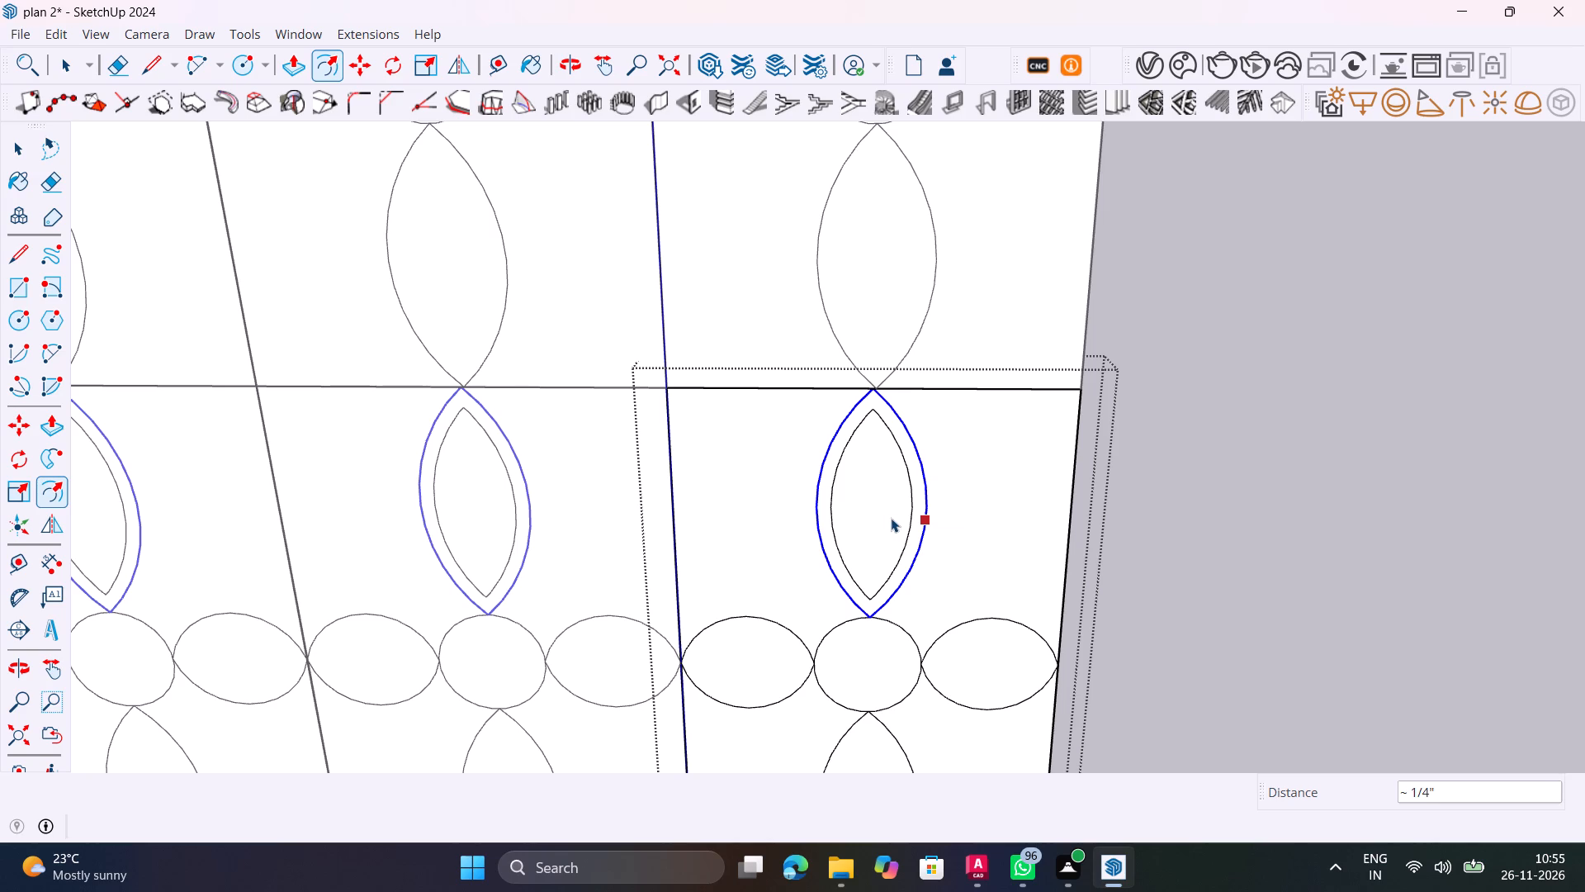
Weld the upper and lower arcs of the cell's right leaf into one curve.
key(space)
click(986, 619)
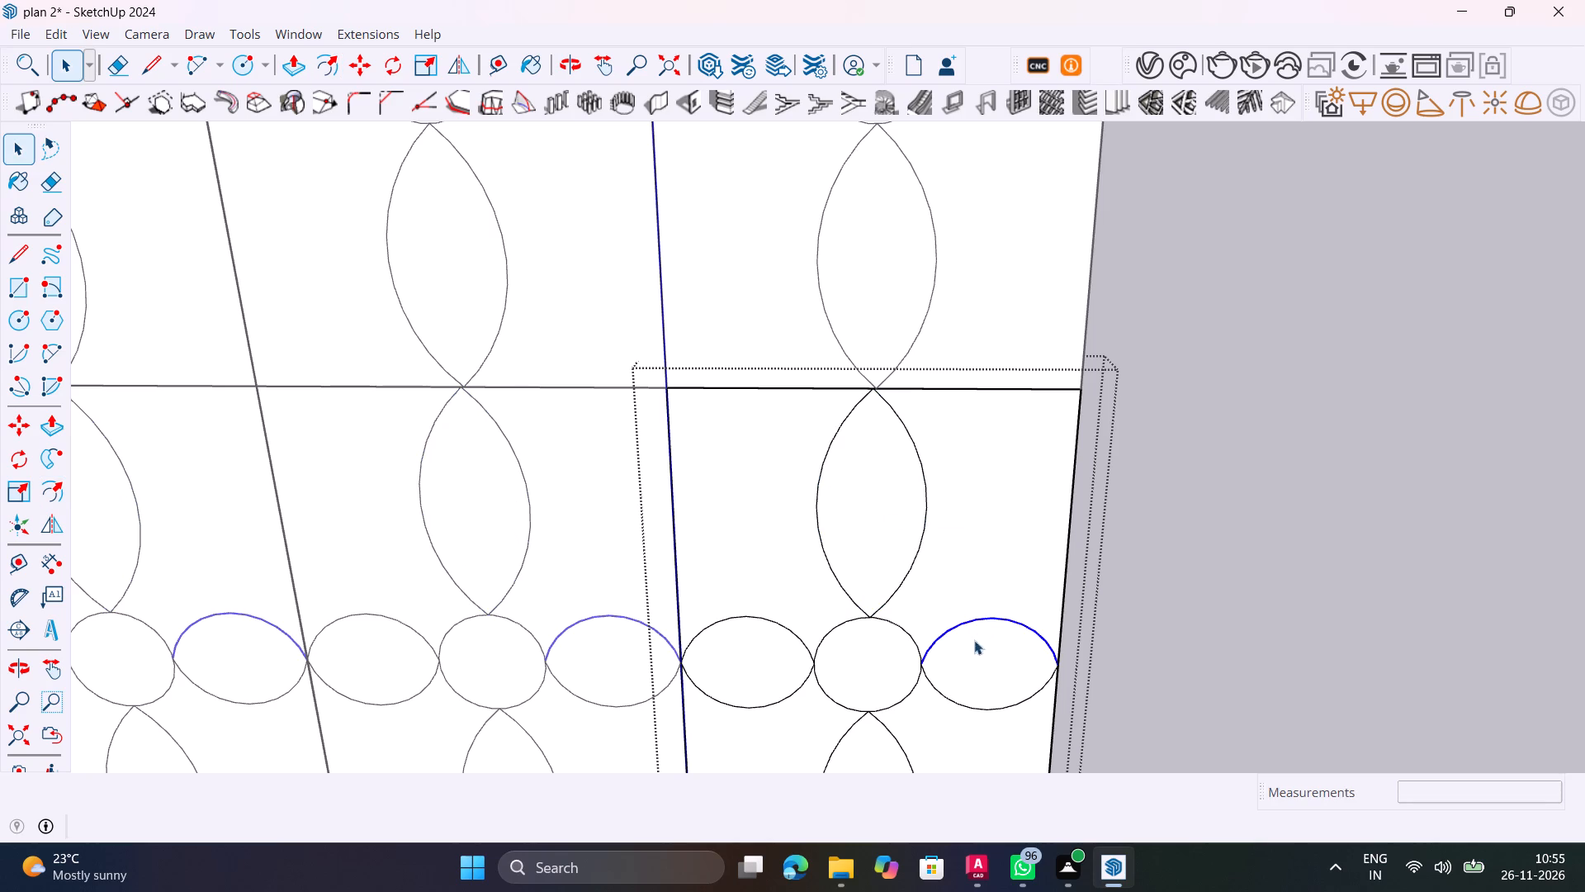
click(994, 708)
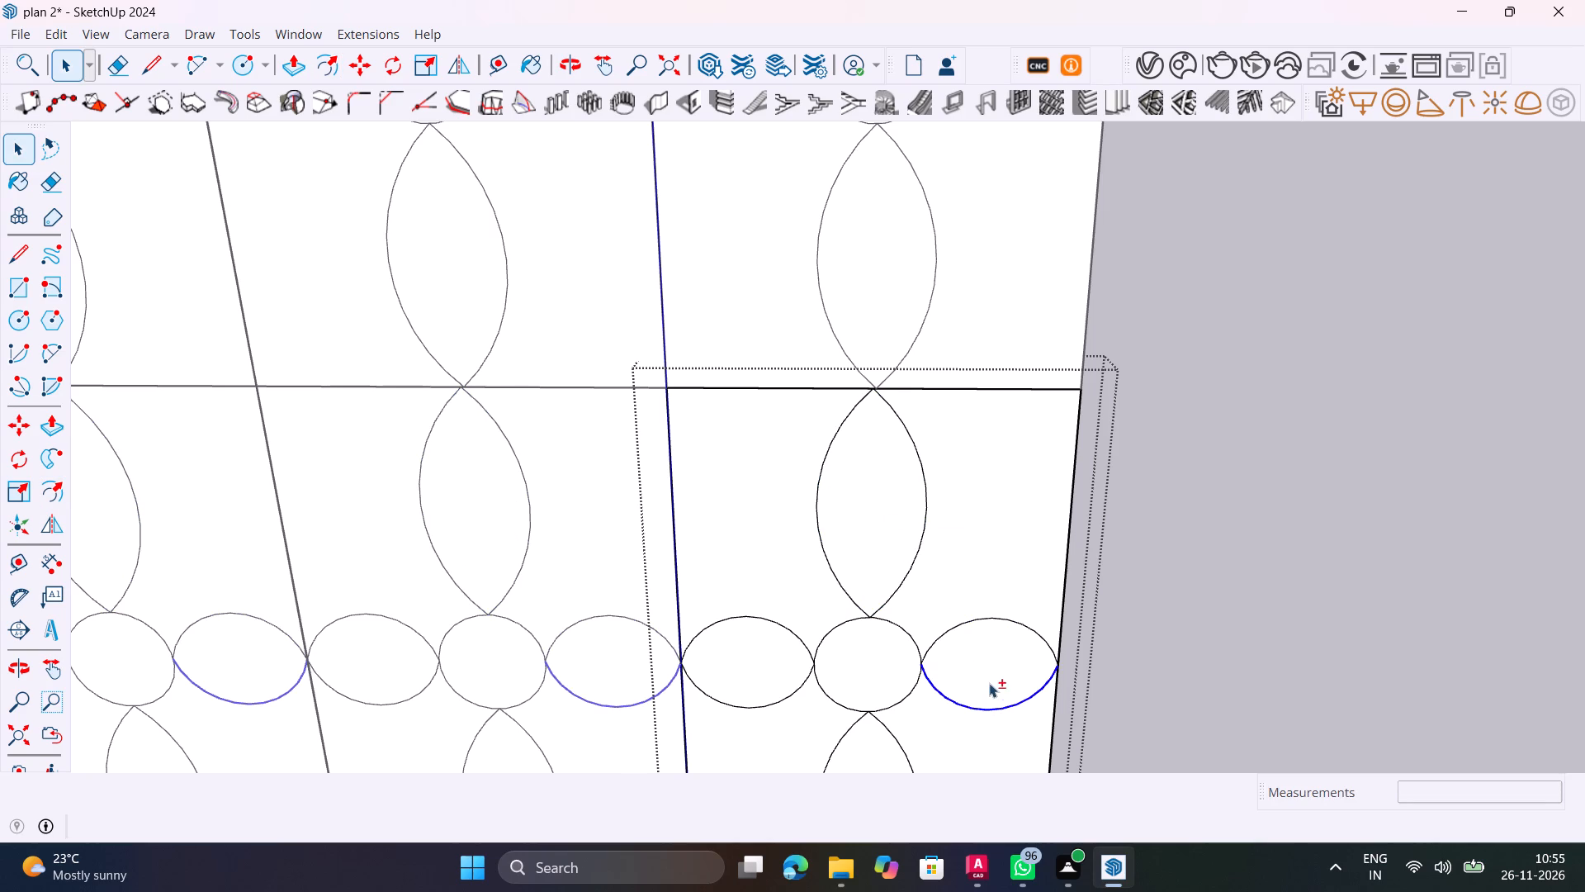
shift+click(1012, 620)
shift+right_click(1012, 620)
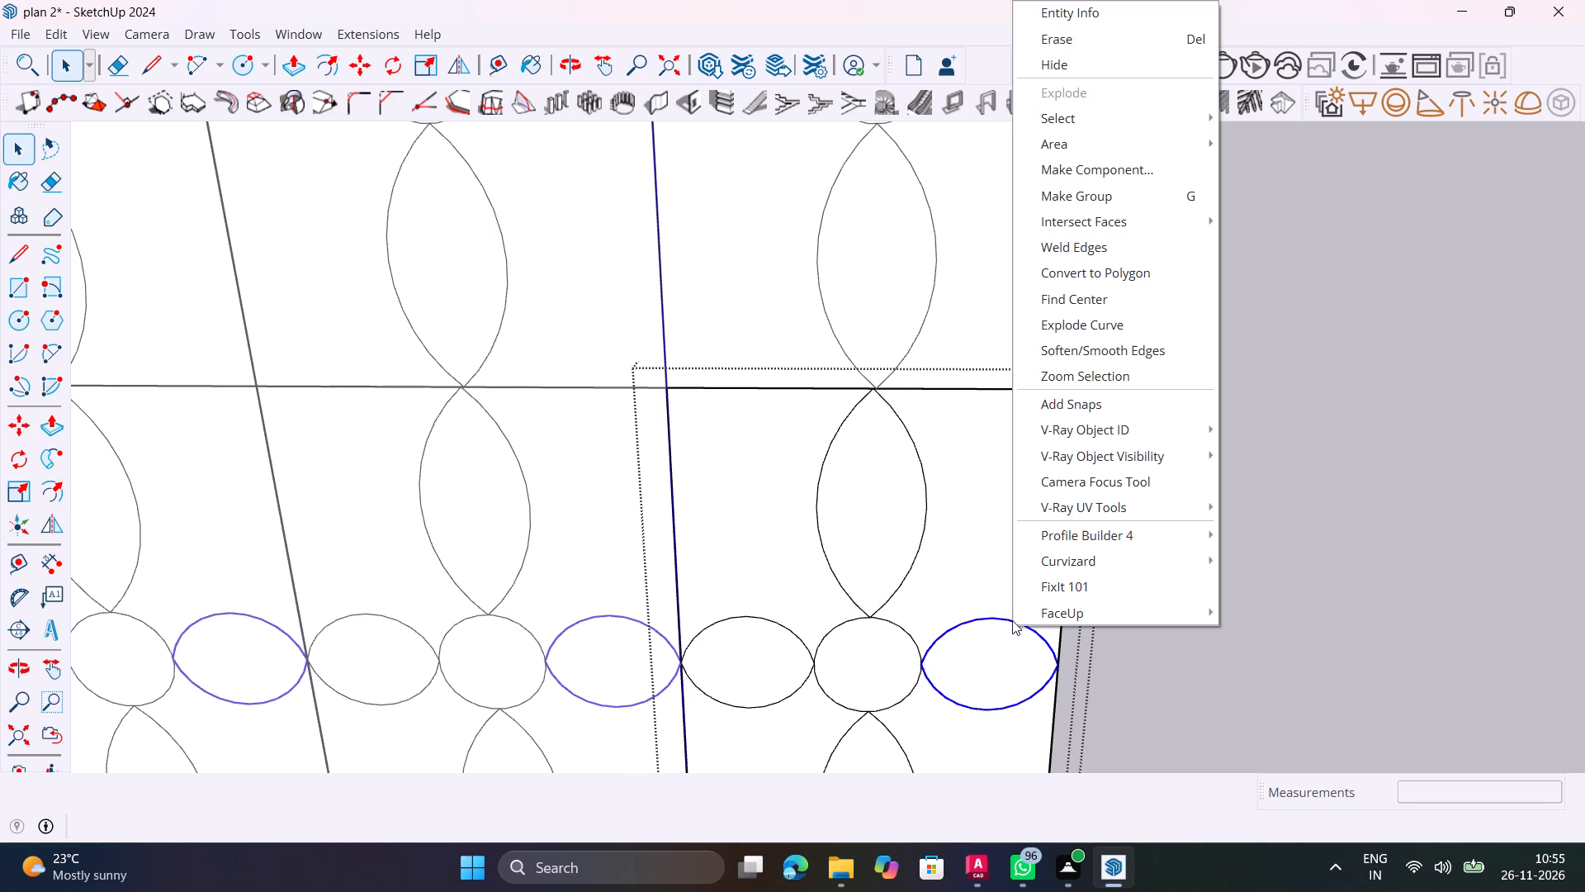
shift+click(1101, 249)
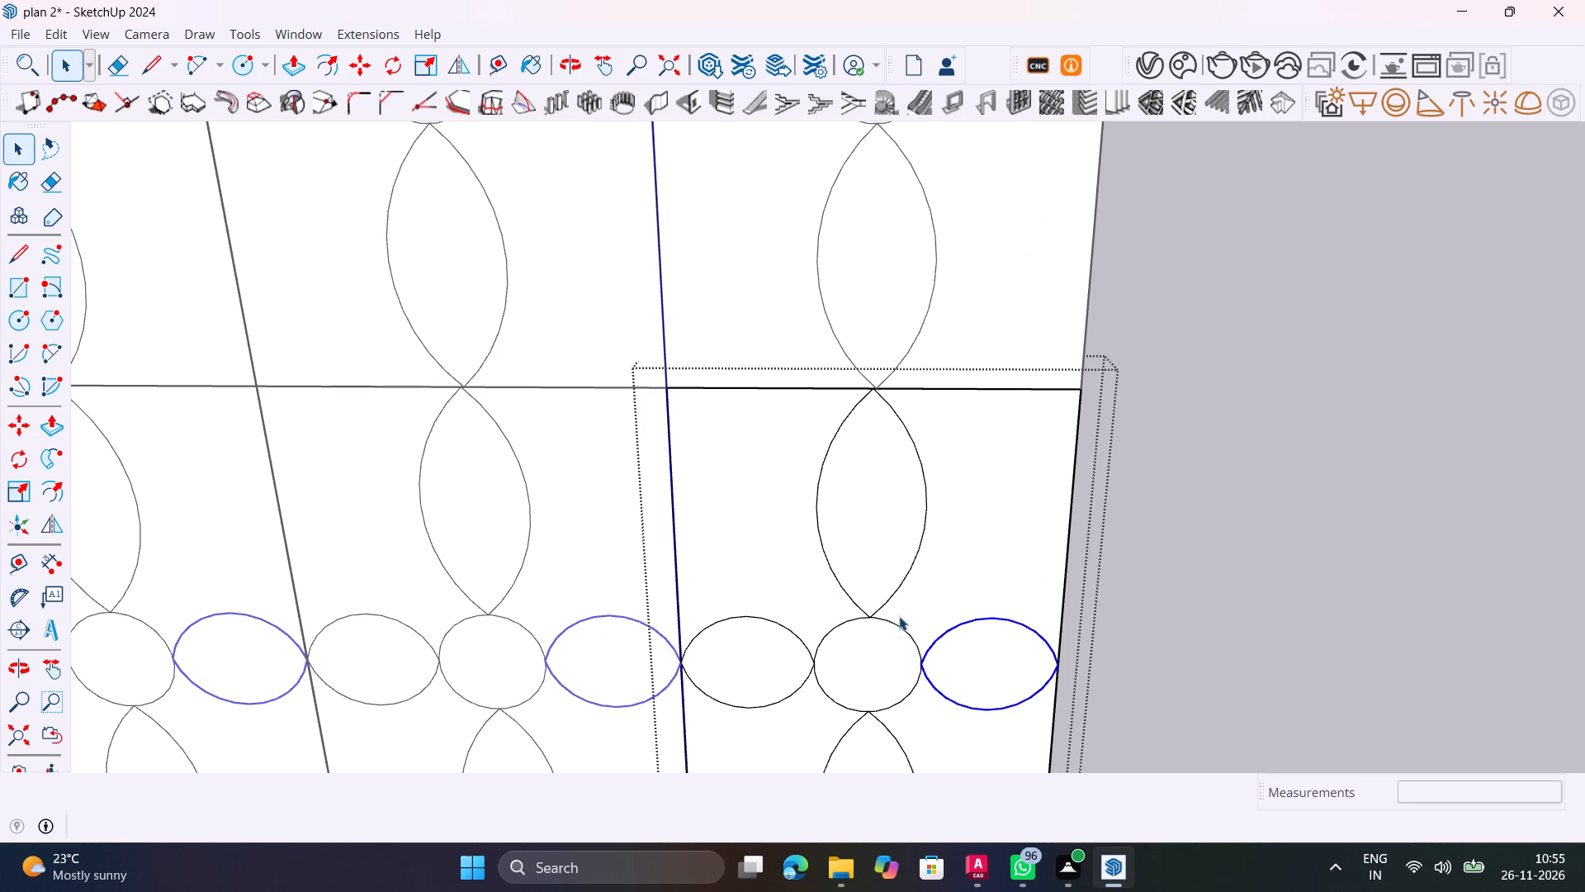
Weld the two arcs of the cell's lower leaf into one curve, working inside the bottom-right cell component.
scroll(930, 577, down, 4)
scroll(924, 712, up, 1)
shift+middle_drag(928, 712, 1009, 570)
shift+click(1001, 600)
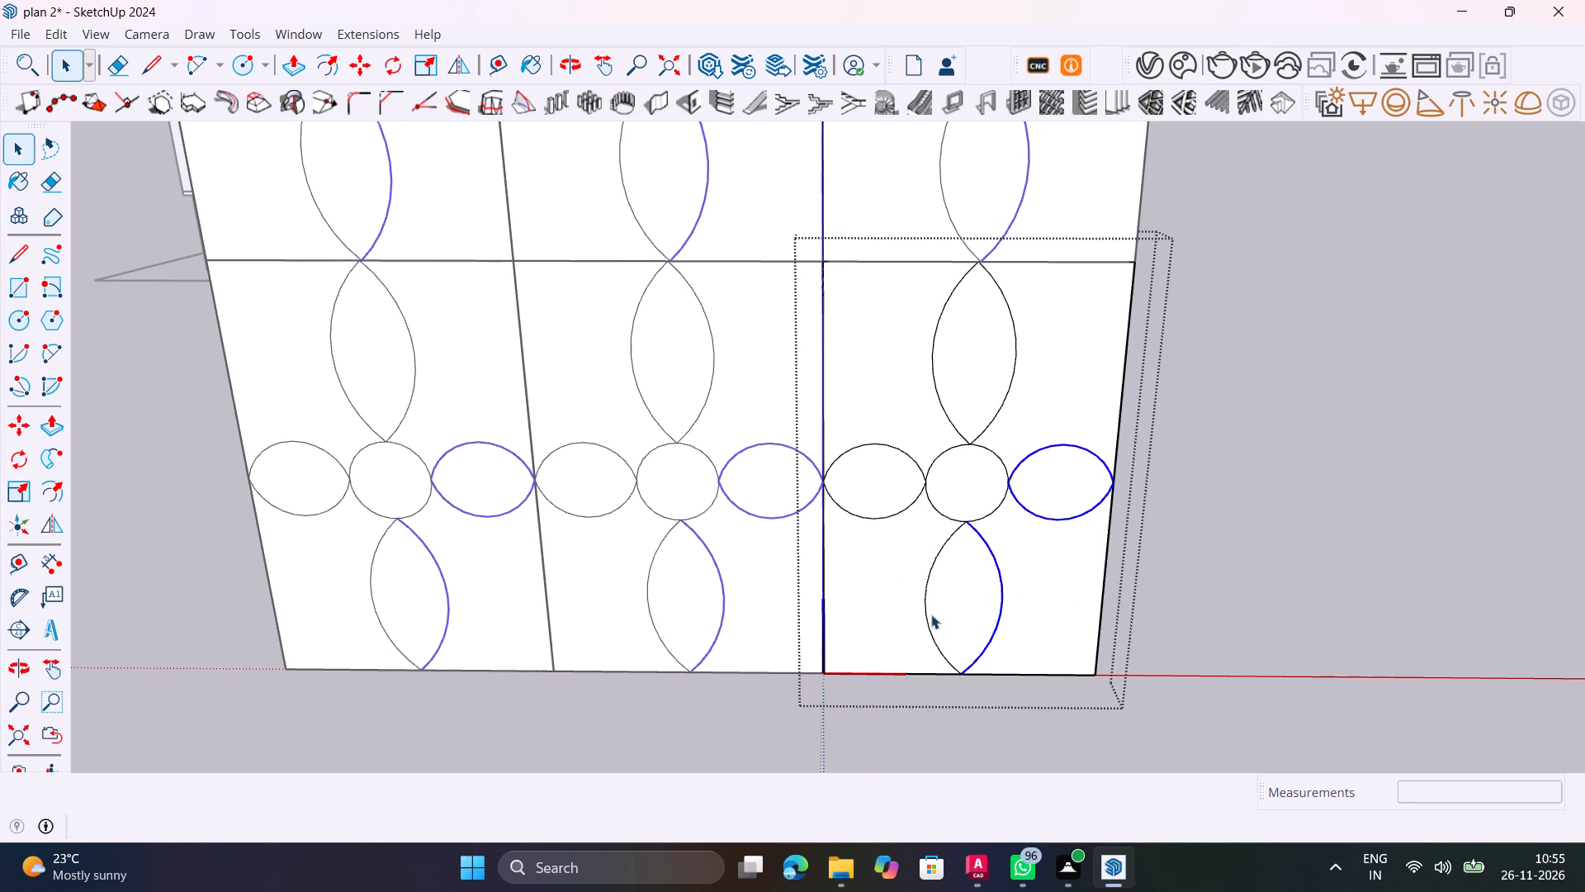
key(Escape)
click(1000, 611)
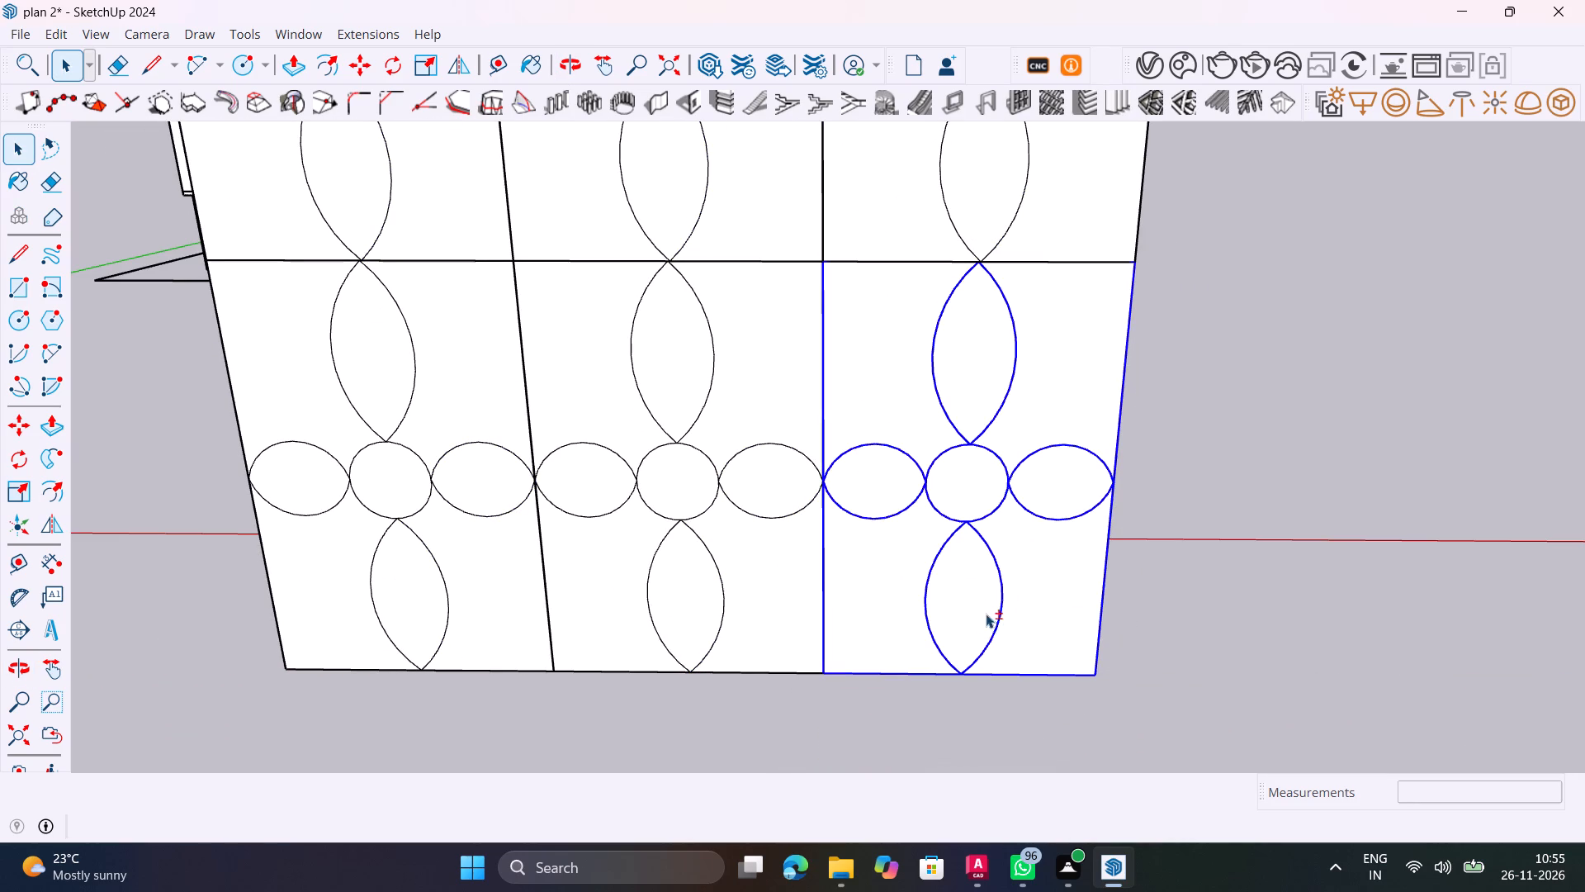
key(Escape)
key(Escape)
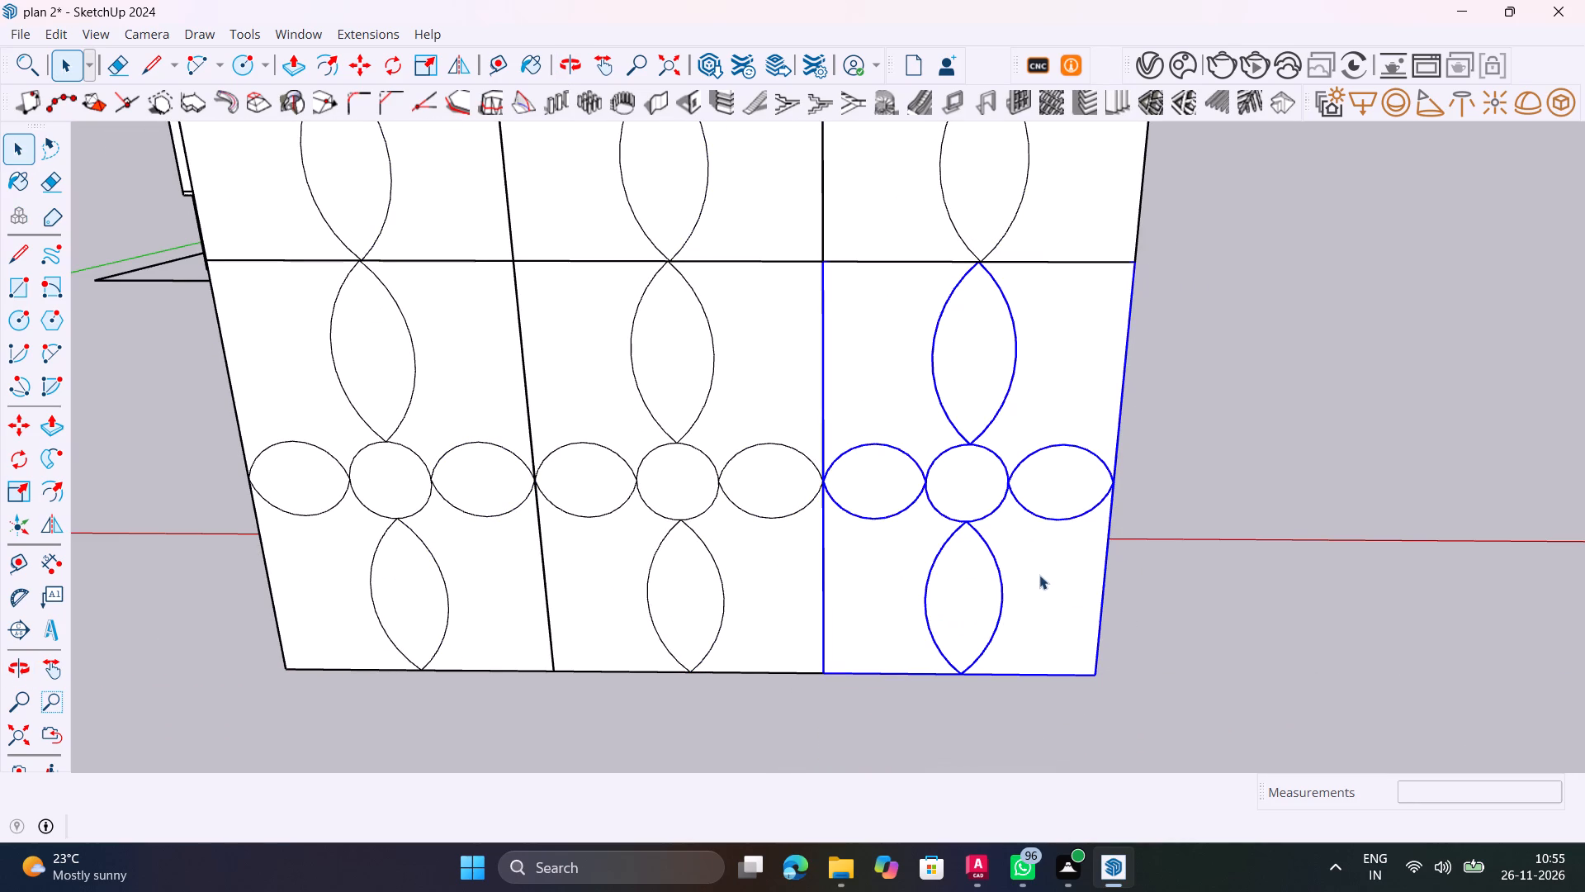
double_click(1042, 571)
scroll(1005, 591, up, 4)
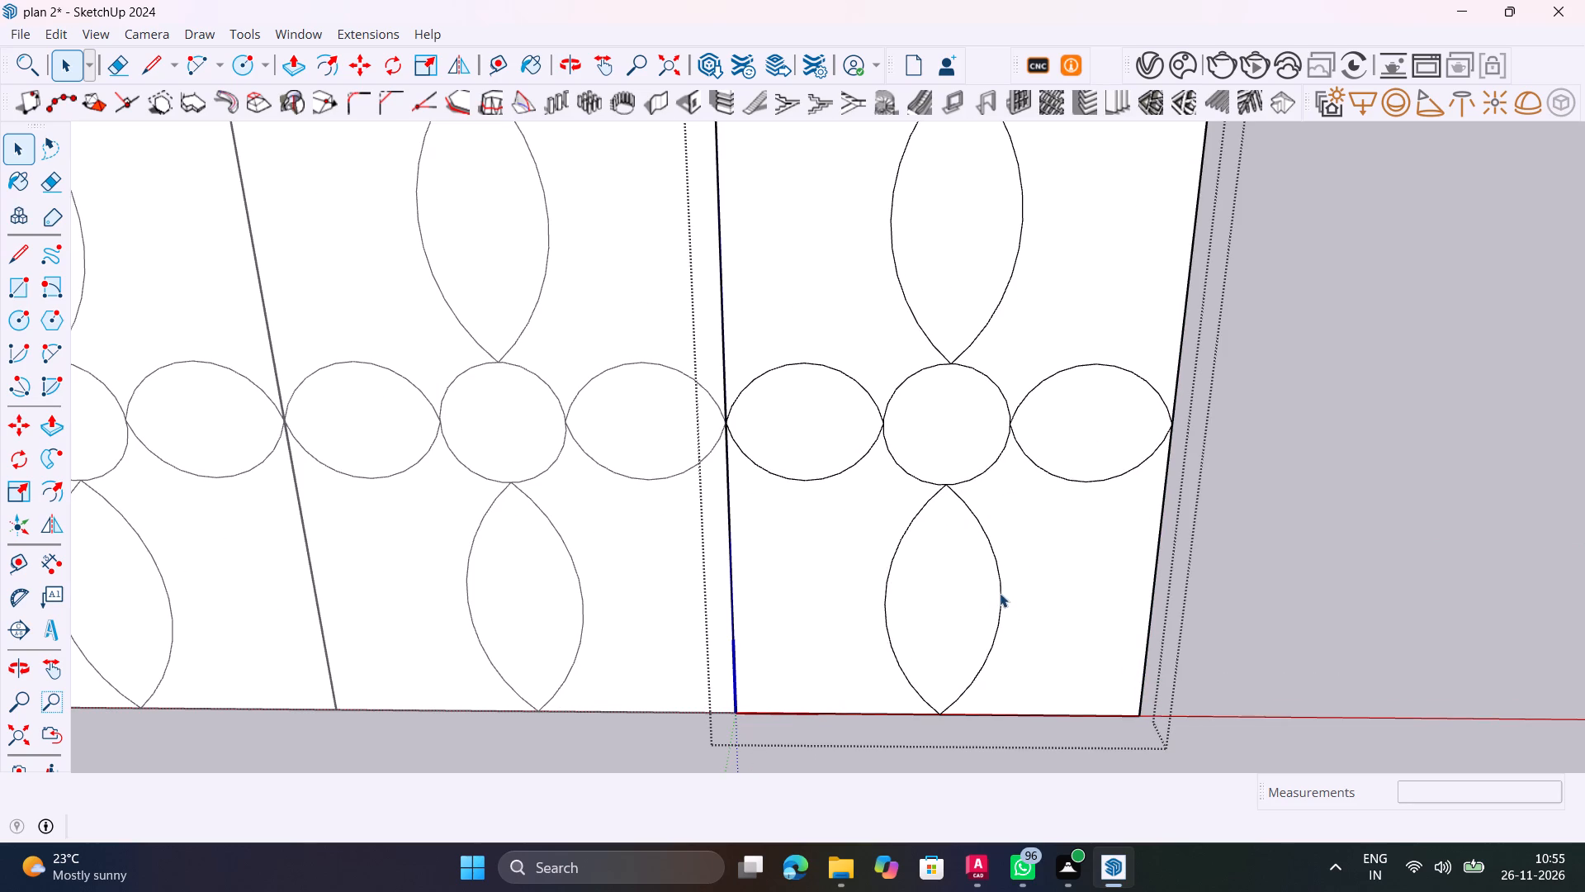
click(1001, 592)
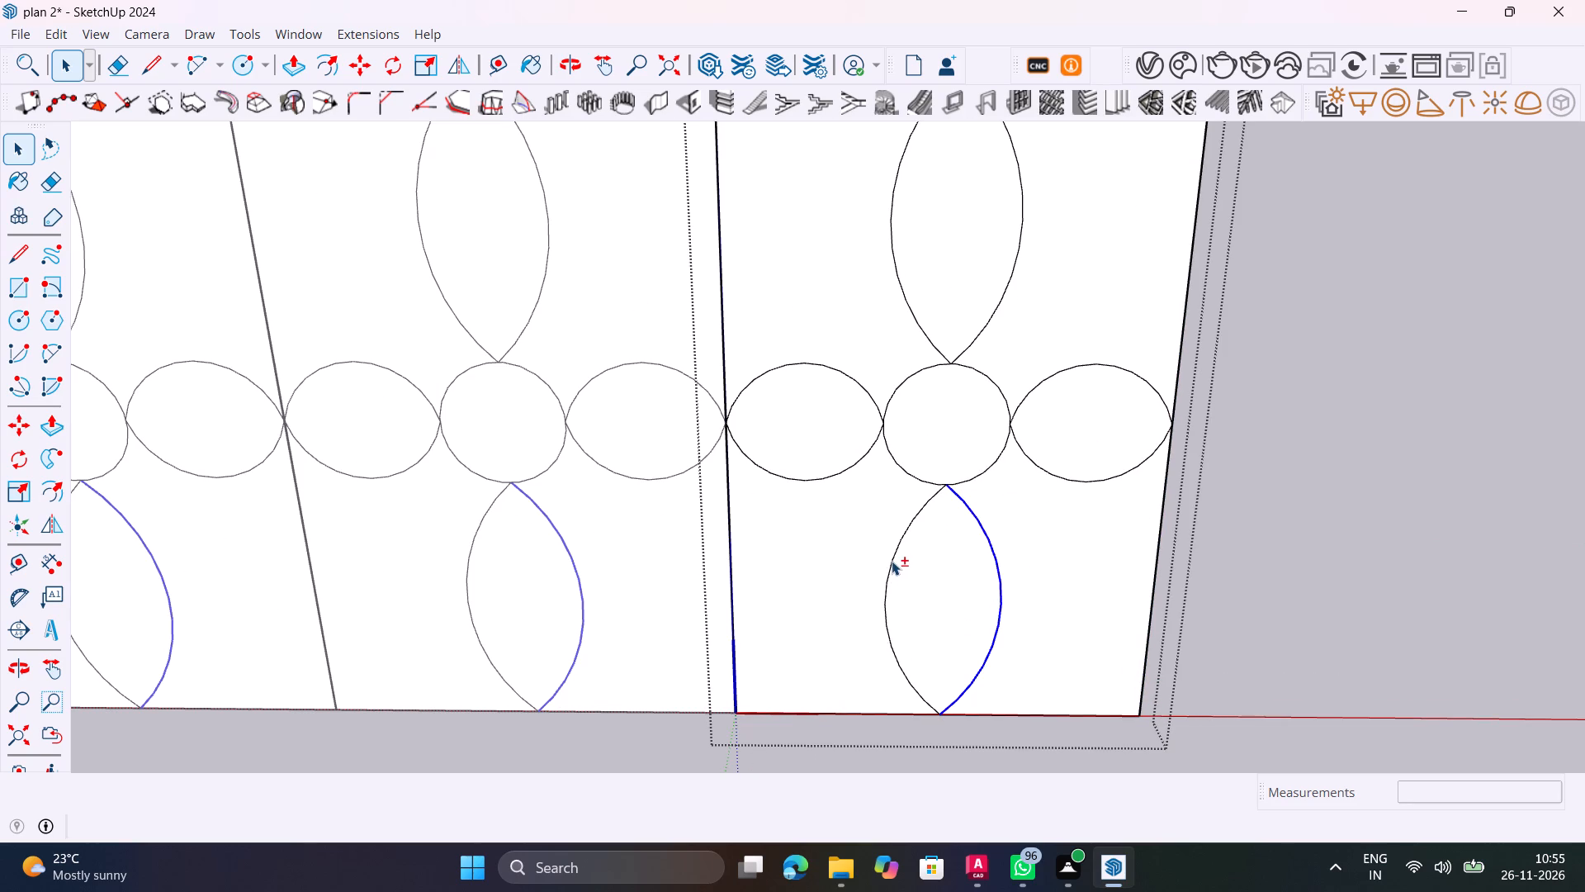
shift+click(892, 561)
shift+right_click(892, 561)
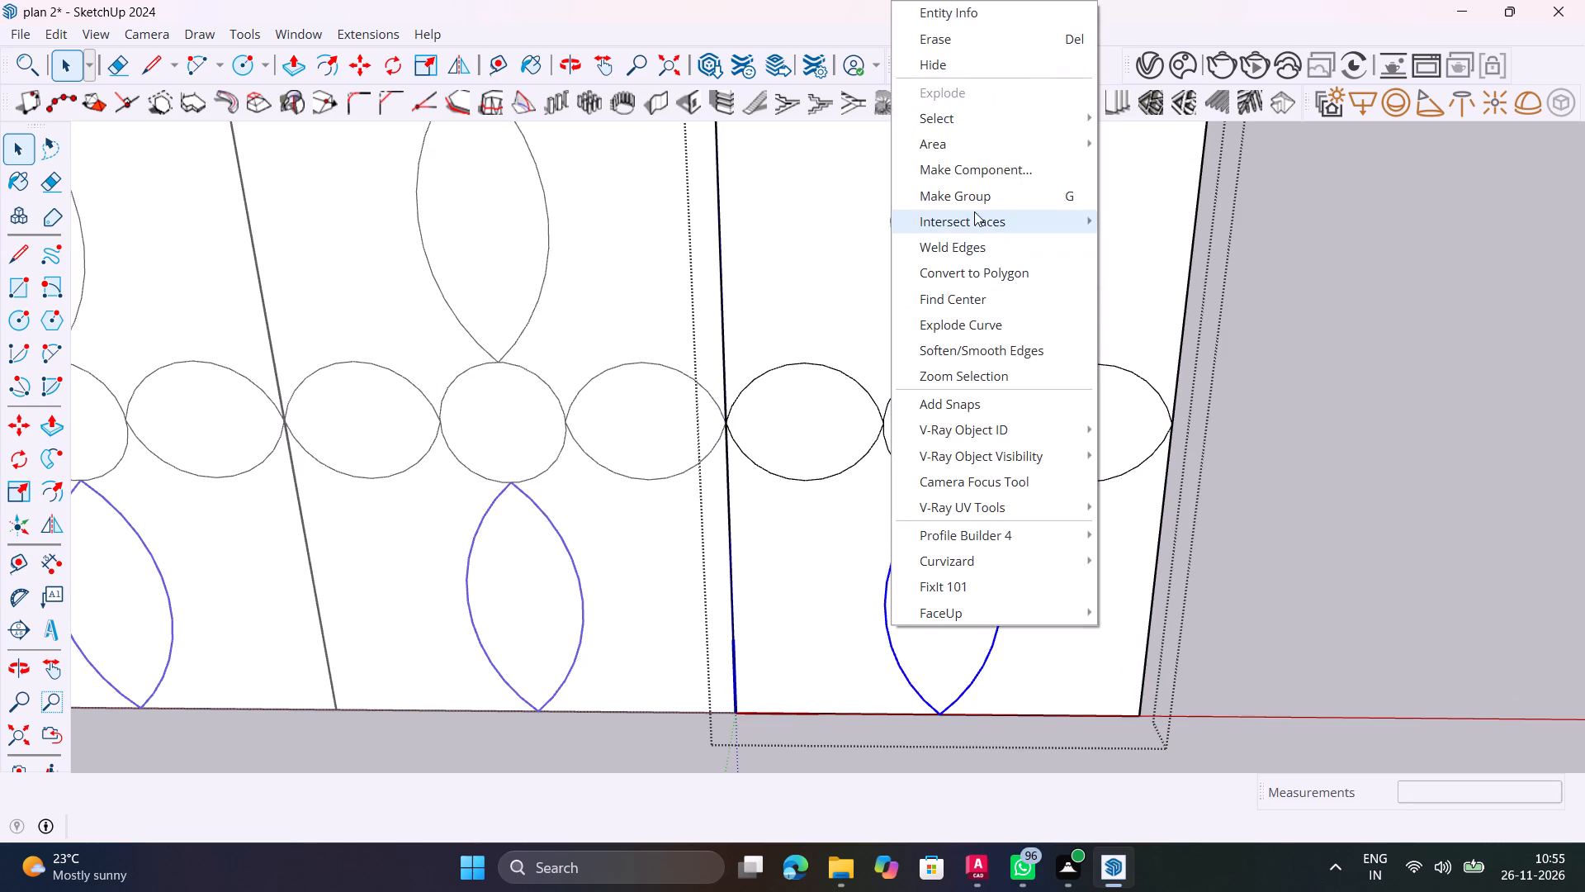
shift+click(981, 244)
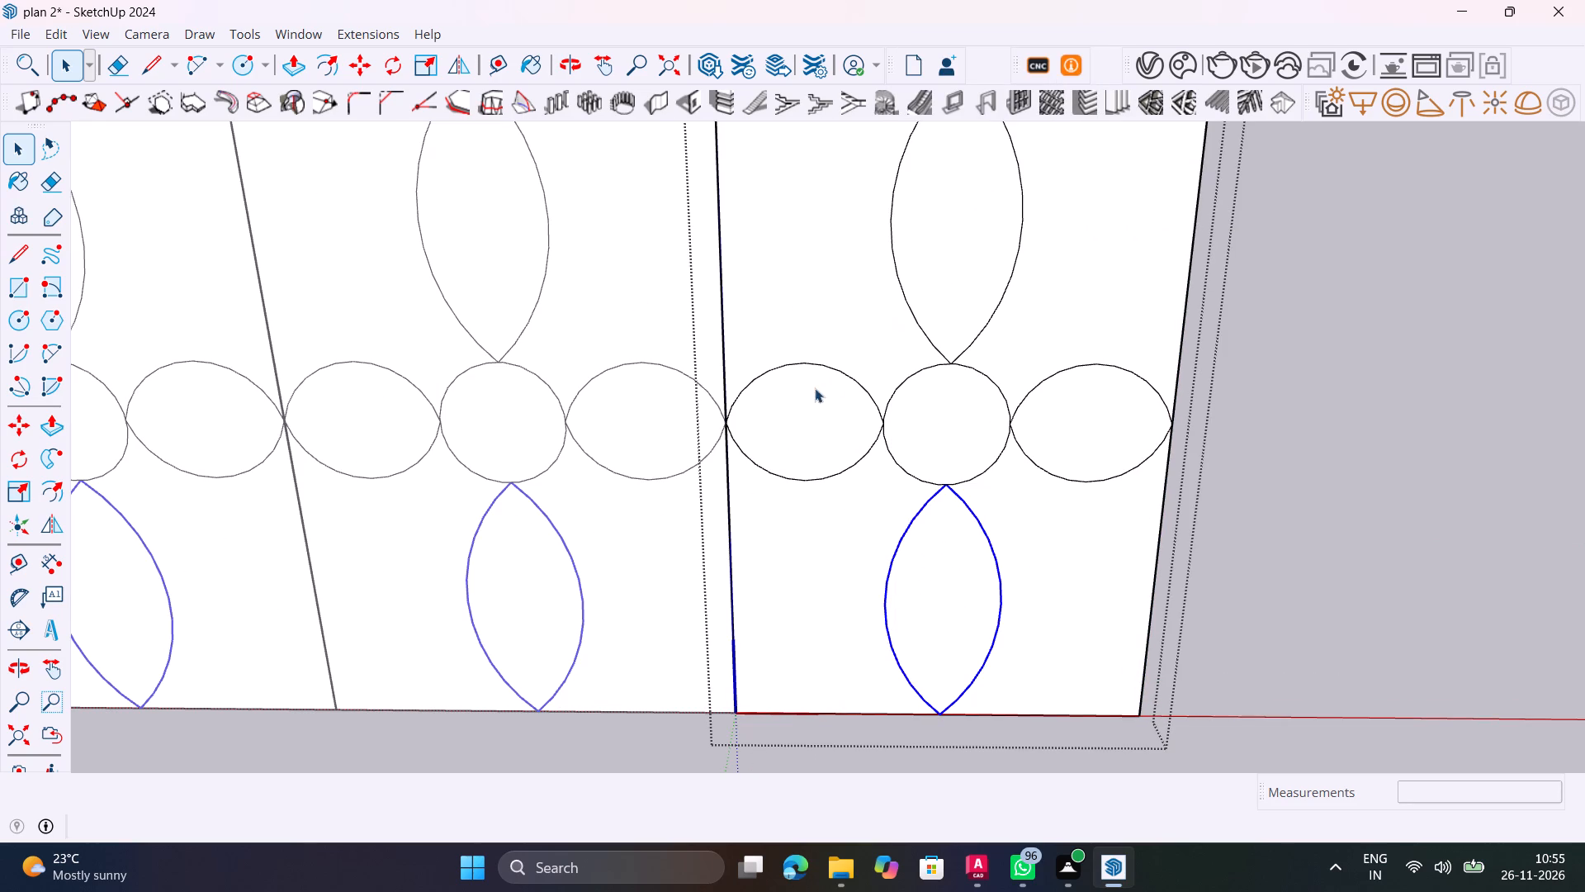
Weld the upper and lower arcs of the left leaf into one curve inside the same cell component.
scroll(843, 379, up, 3)
key(Escape)
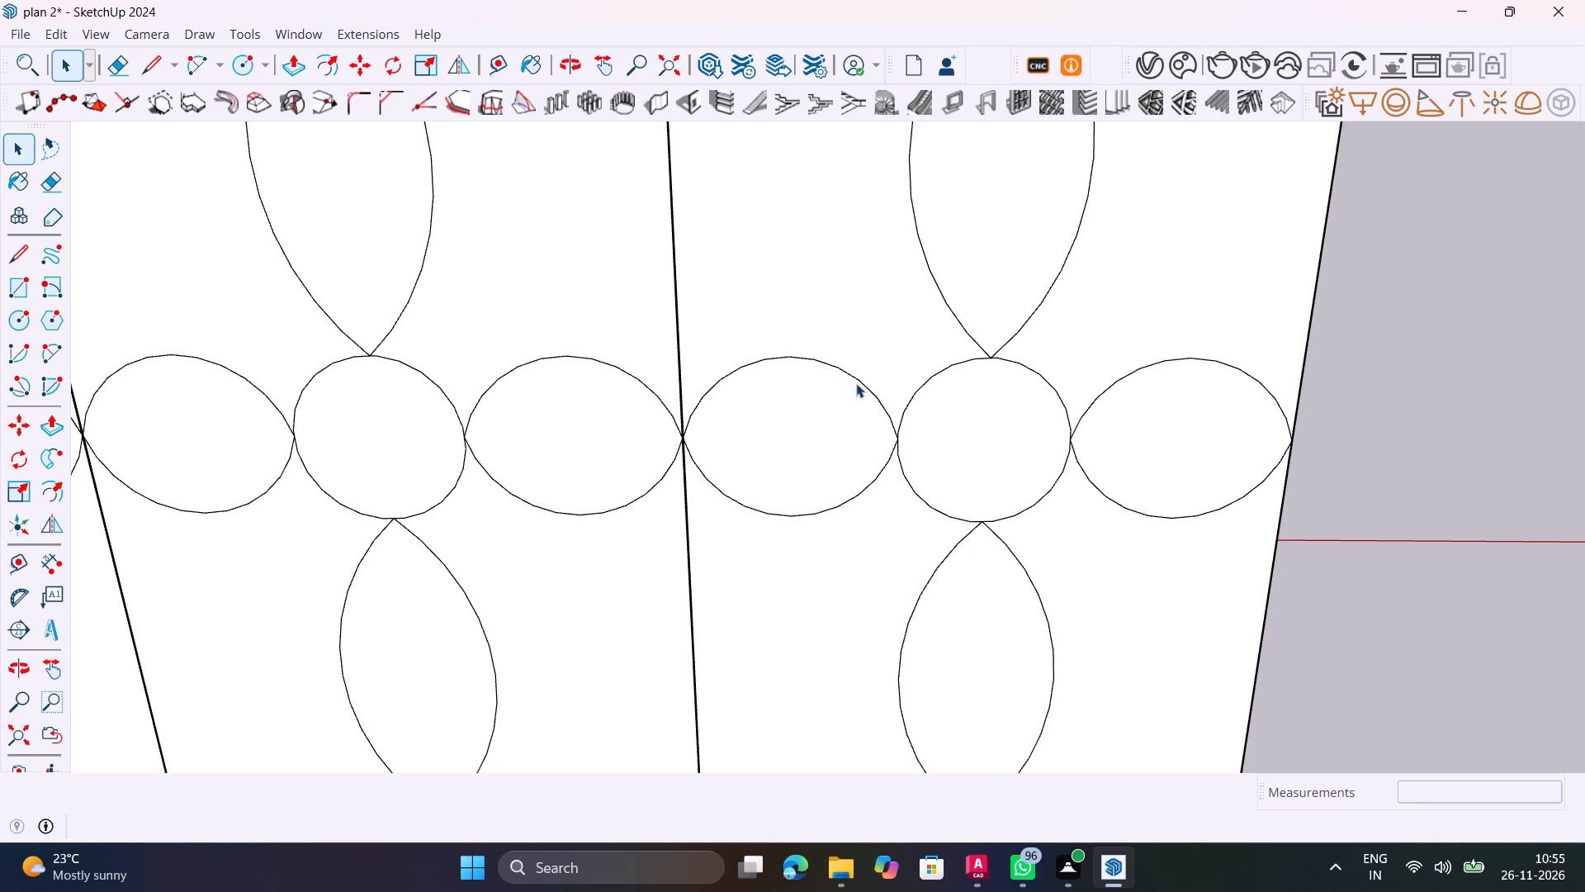
click(862, 383)
double_click(861, 383)
click(861, 383)
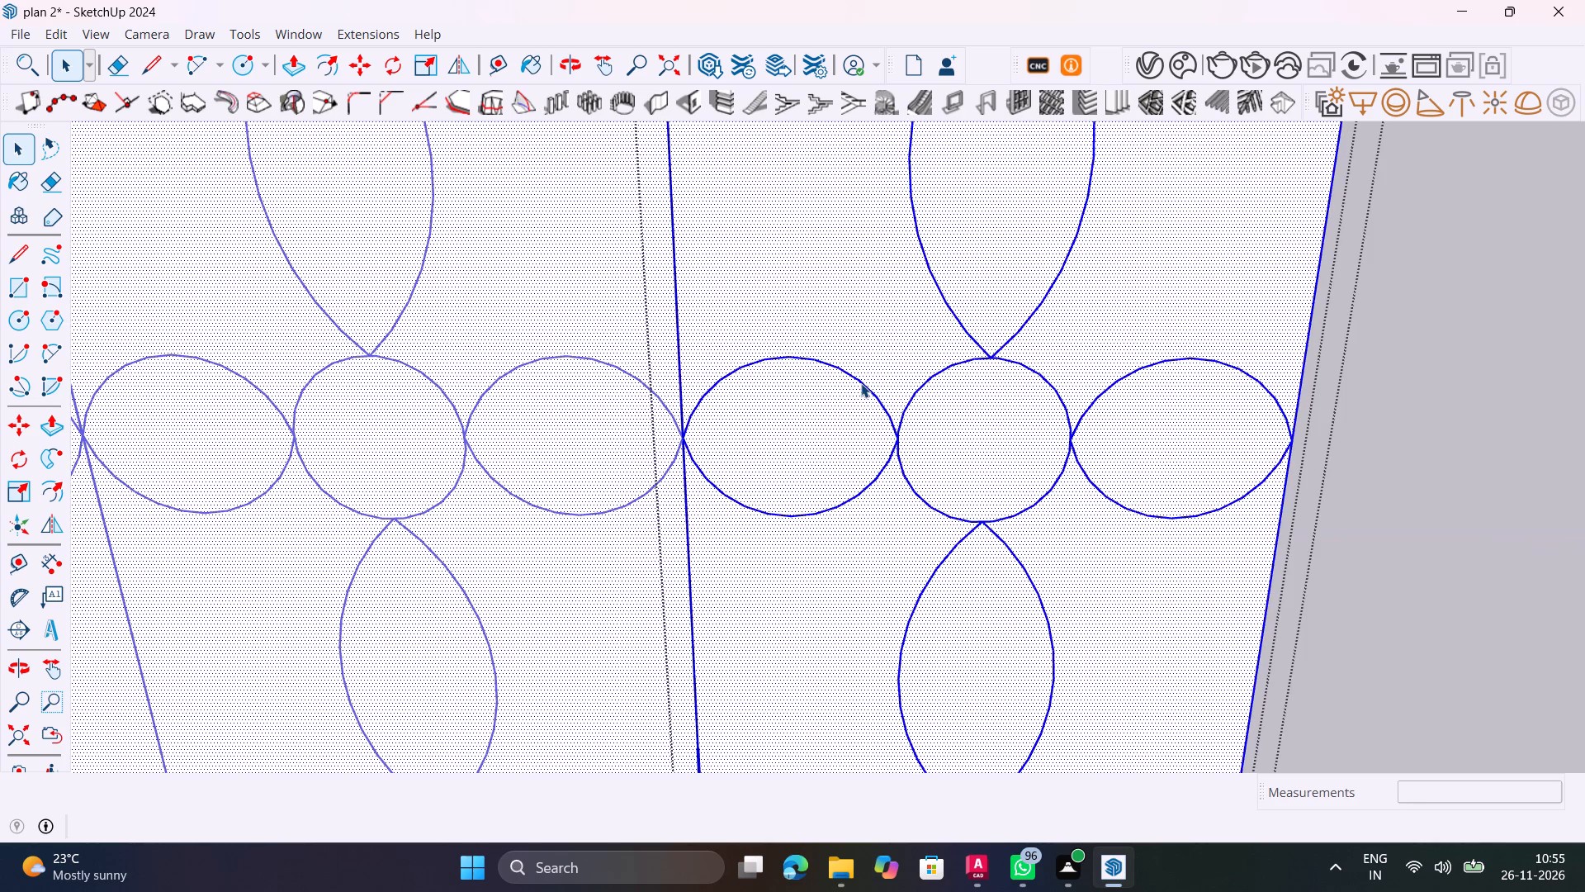
click(861, 383)
click(863, 389)
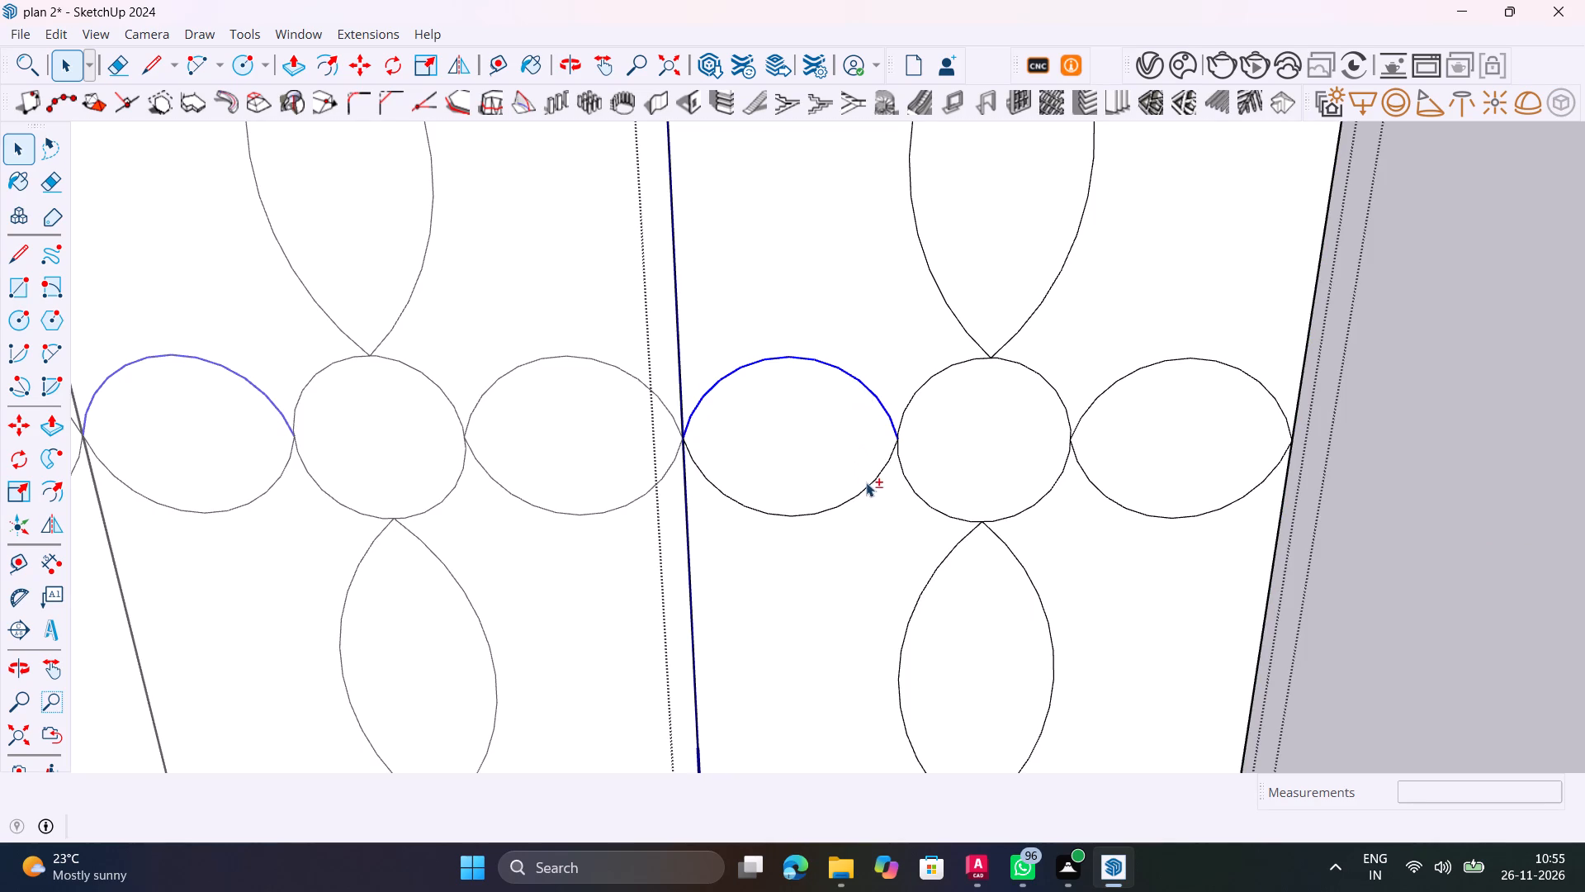
shift+click(868, 484)
shift+right_click(869, 482)
shift+click(949, 252)
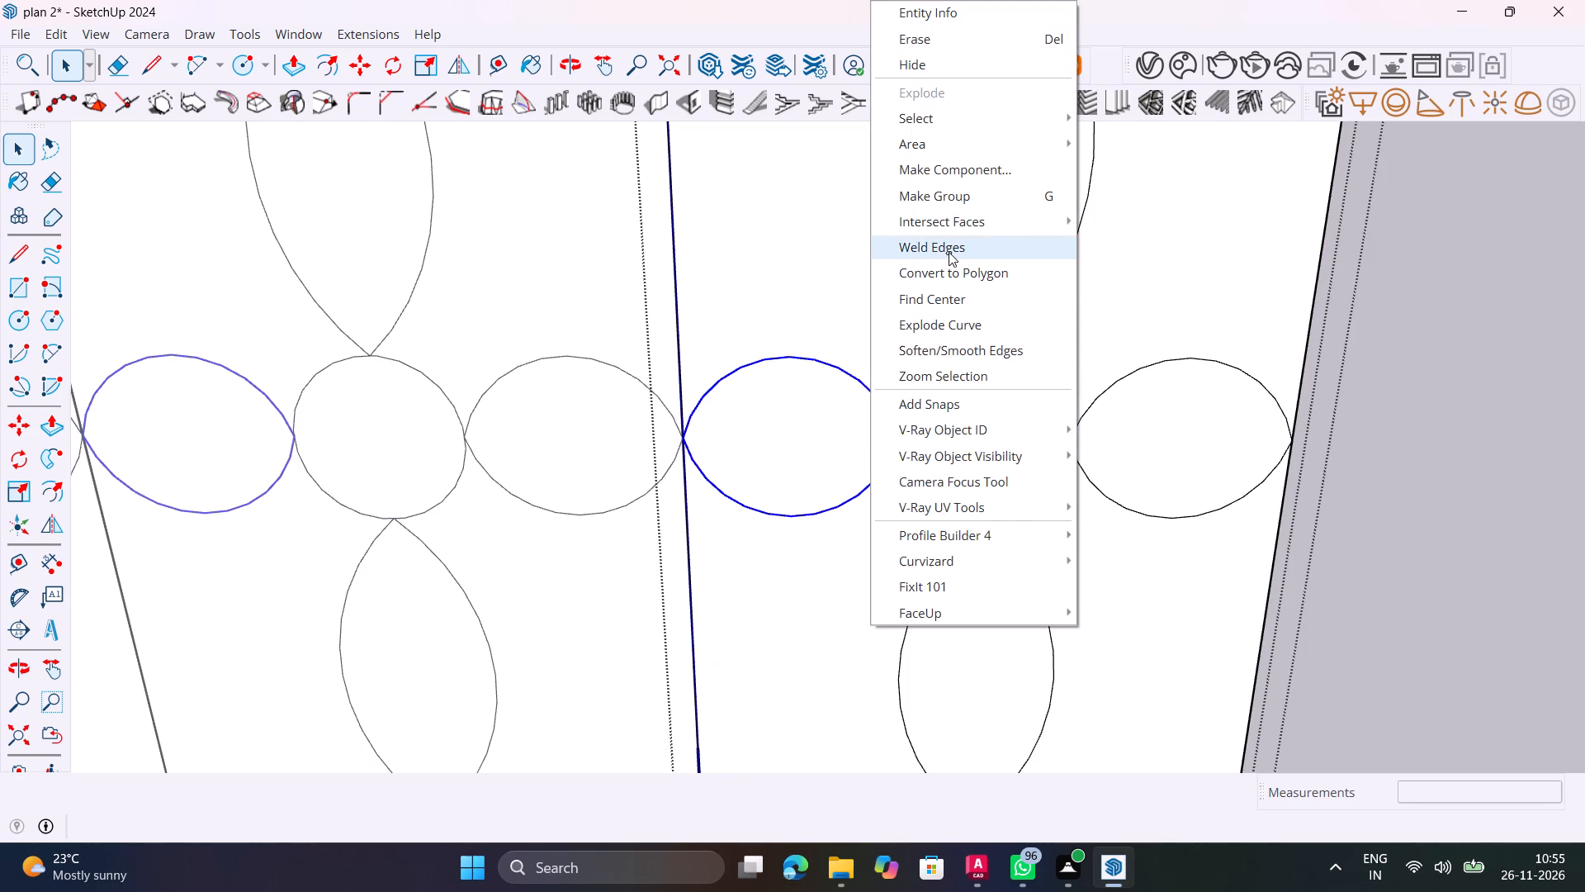
Offset the upper leaf's face outline inward by about 5/16" to form a leaf-shaped border.
scroll(950, 460, down, 2)
shift+middle_drag(949, 460, 924, 680)
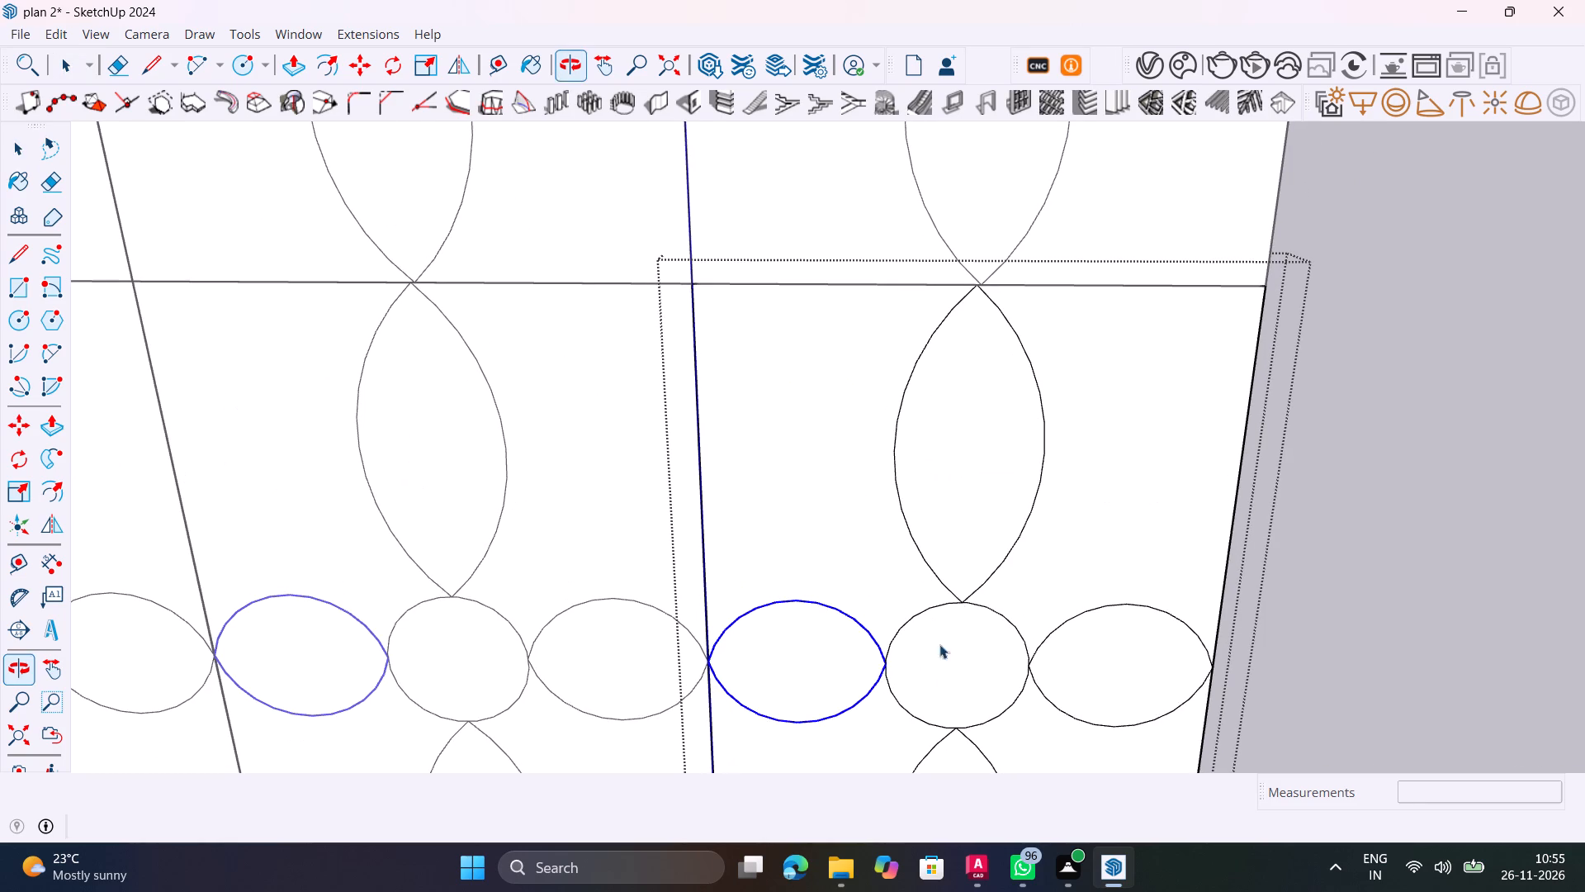
key(space)
click(985, 474)
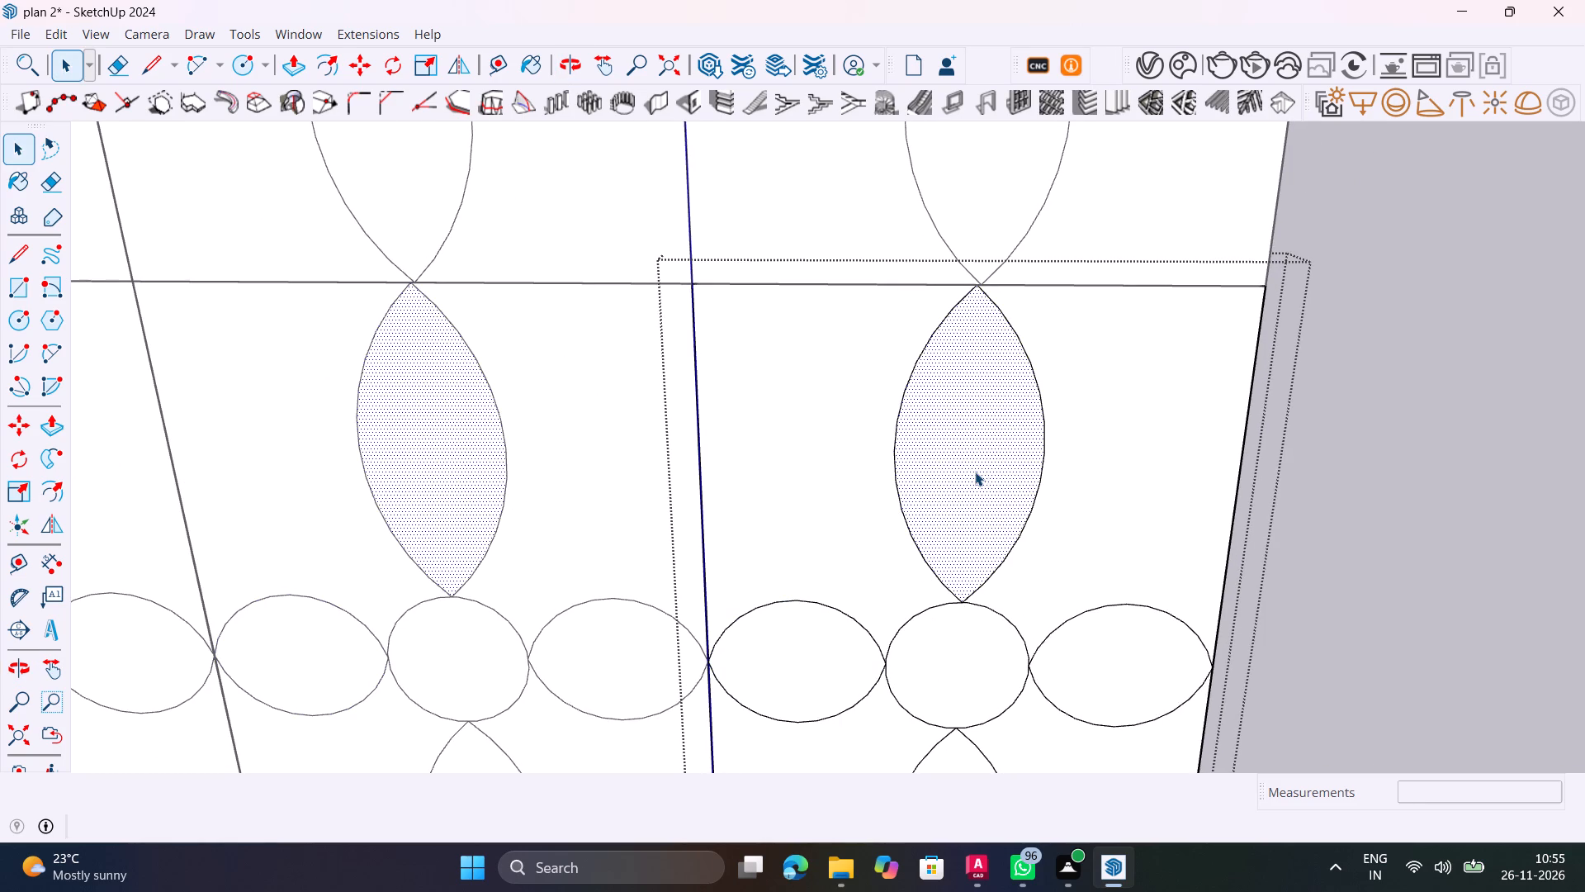
key(f)
click(942, 363)
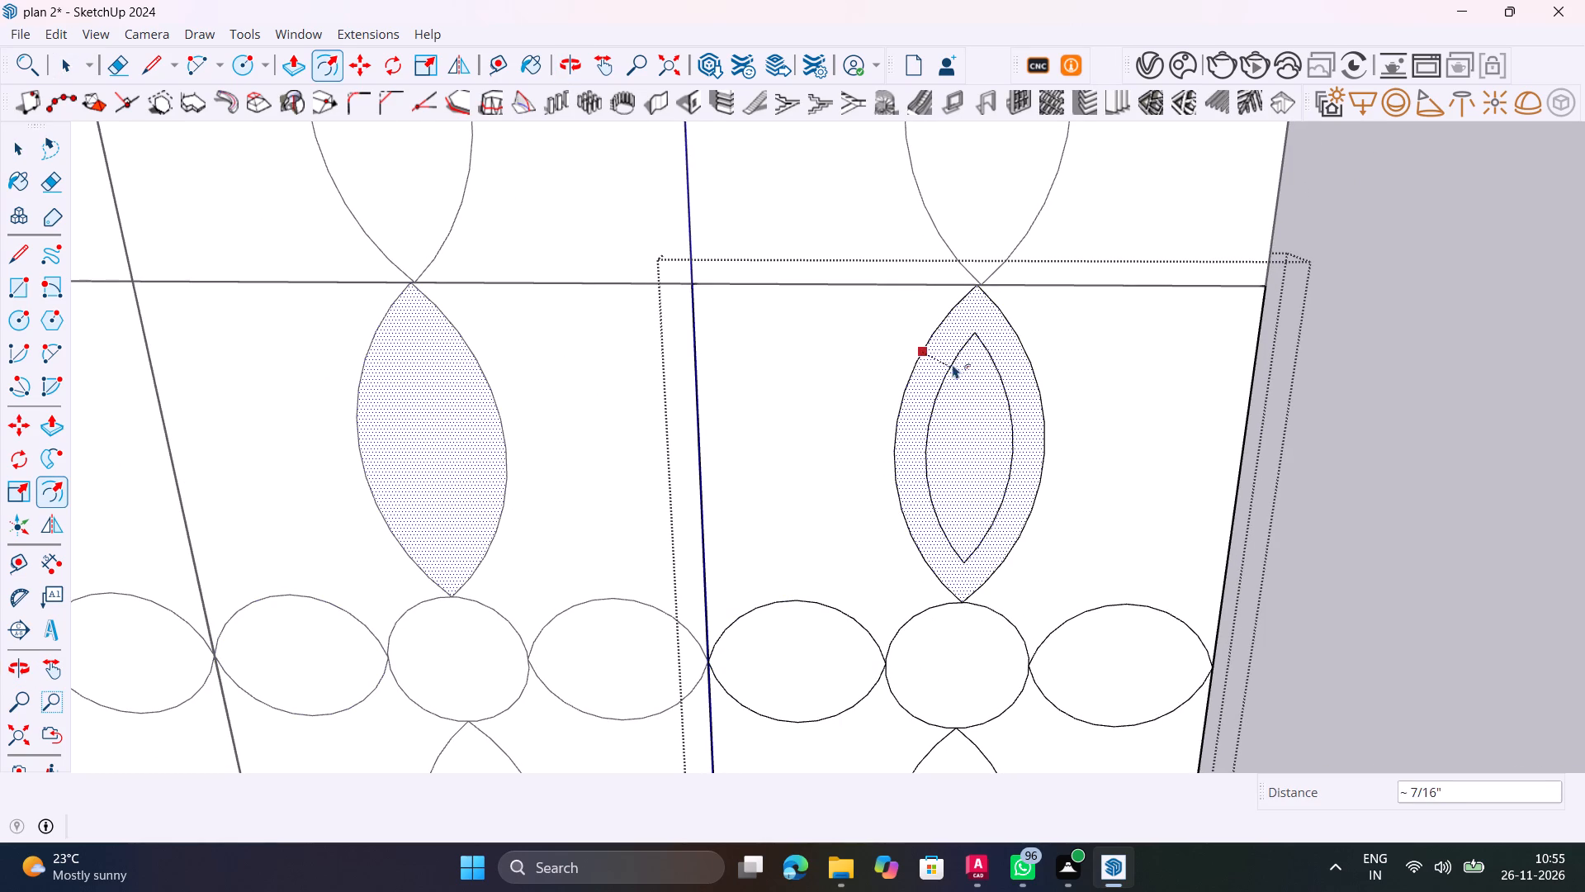
Repeat the same inward offset of about 5/16" on the cell's right and left leaves.
double_click(1115, 633)
key(Escape)
double_click(1106, 633)
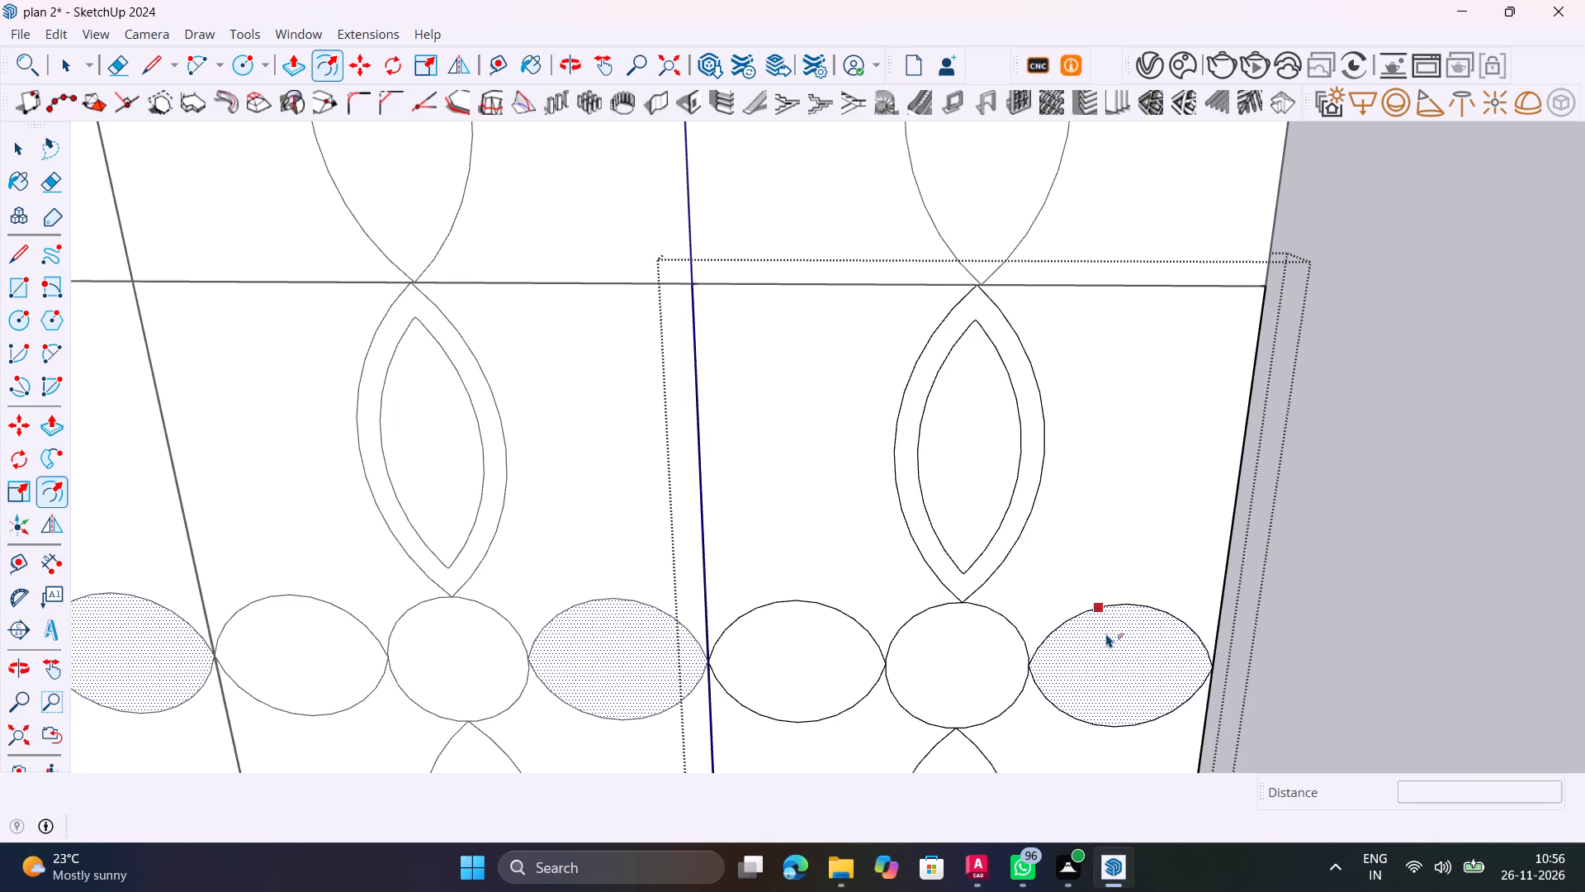
key(Escape)
double_click(832, 666)
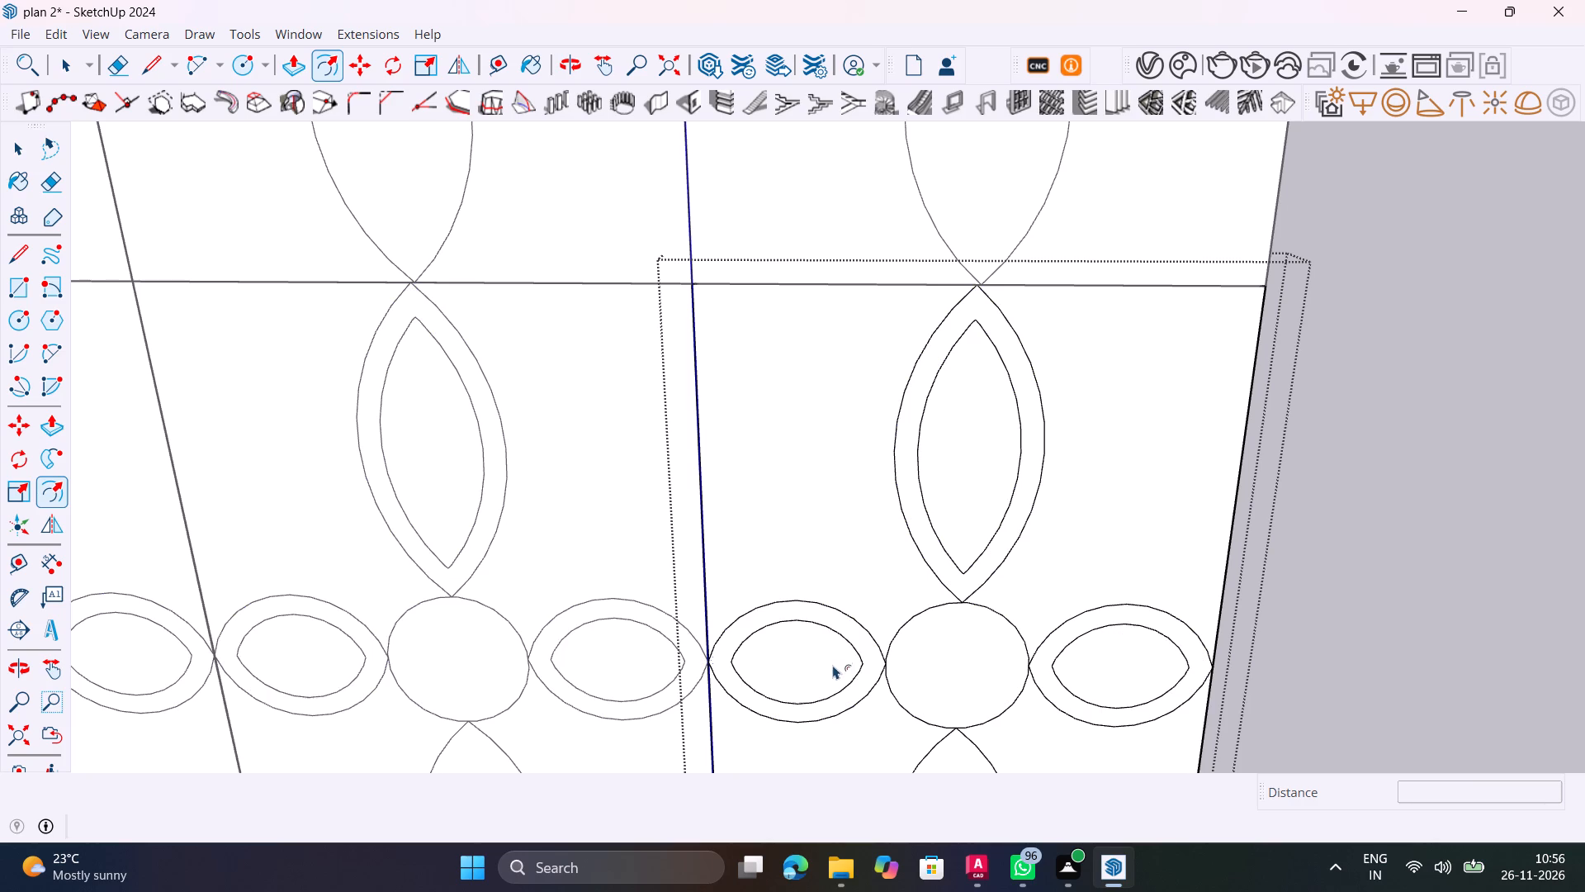
Repeat the same inward offset of about 5/16" on the cell's centre circle and lower leaf.
scroll(899, 615, down, 3)
middle_drag(911, 665, 963, 566)
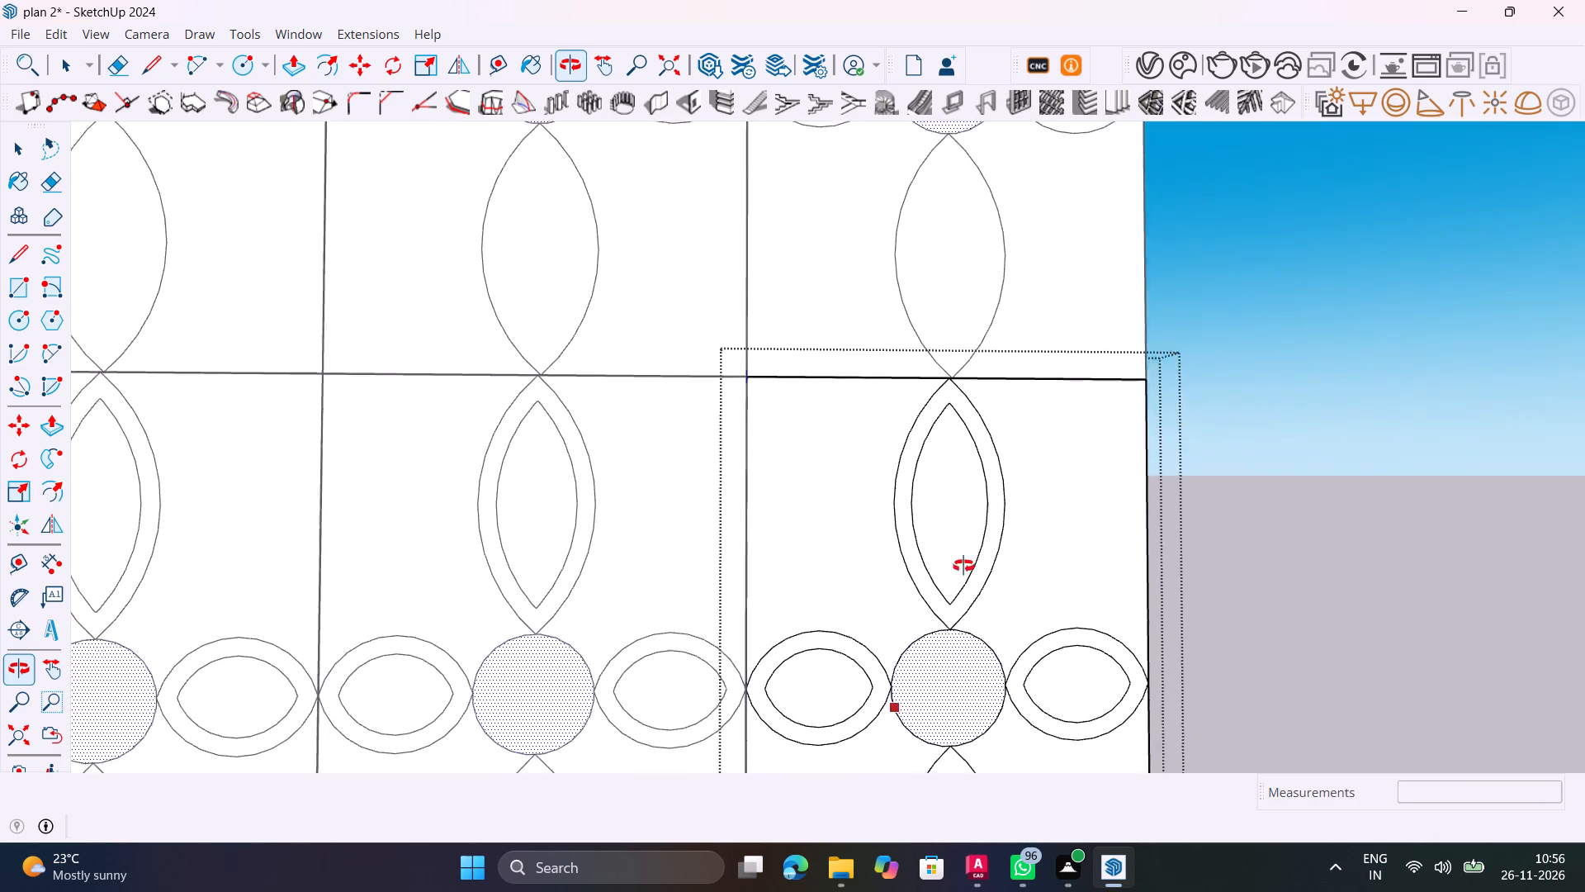
middle_drag(963, 566, 953, 629)
double_click(942, 663)
scroll(934, 653, down, 9)
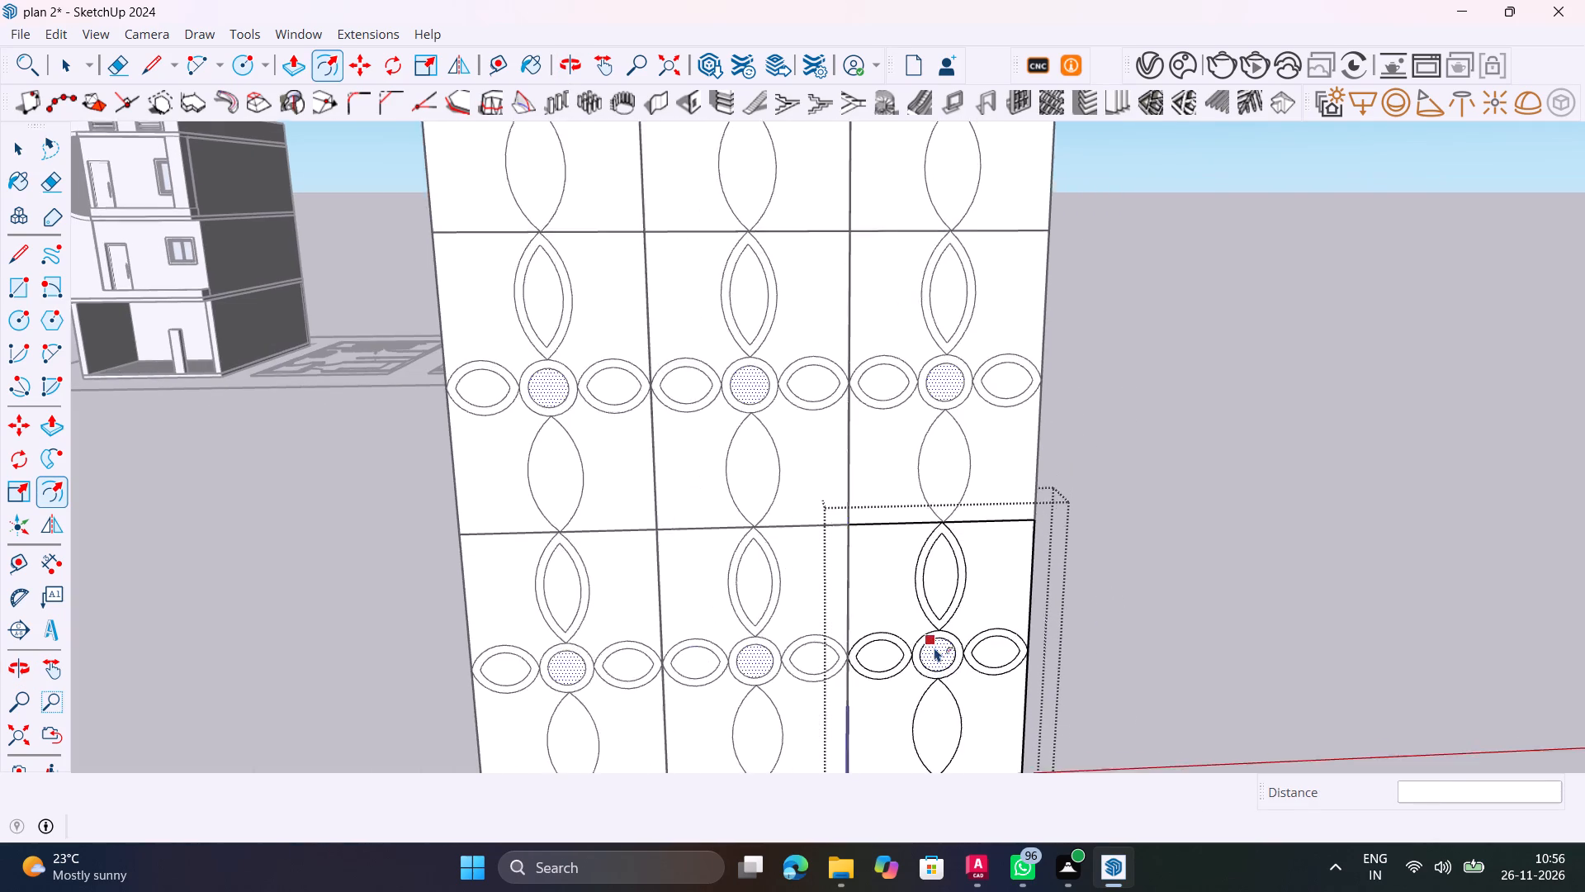
double_click(943, 724)
key(space)
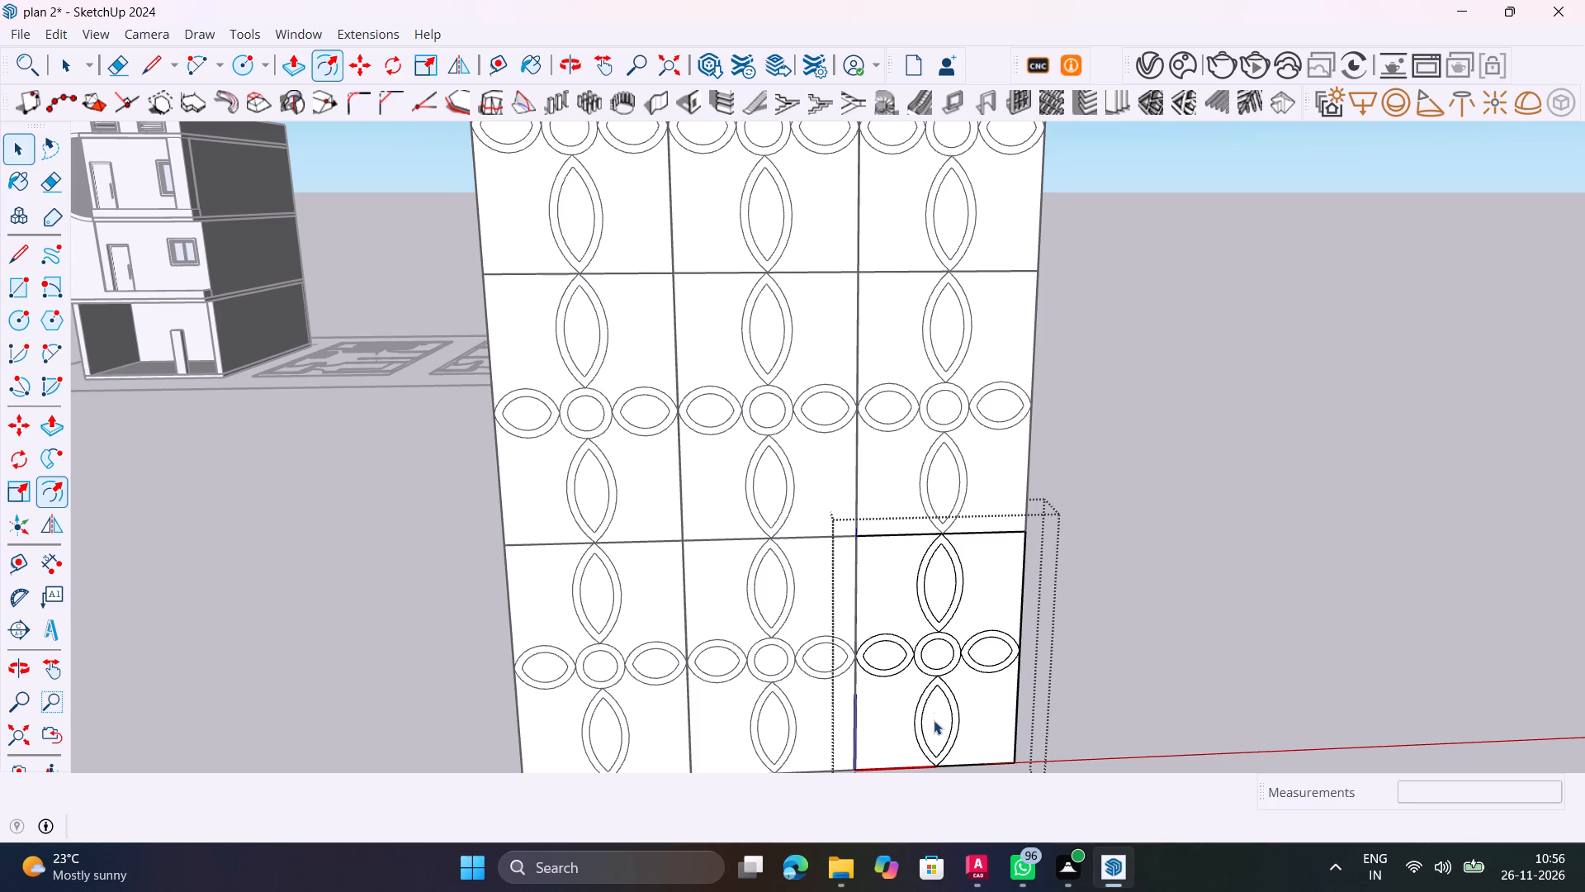
Delete the inner faces of the cell's four leaves and centre circle, leaving openings inside their borders.
scroll(950, 585, up, 10)
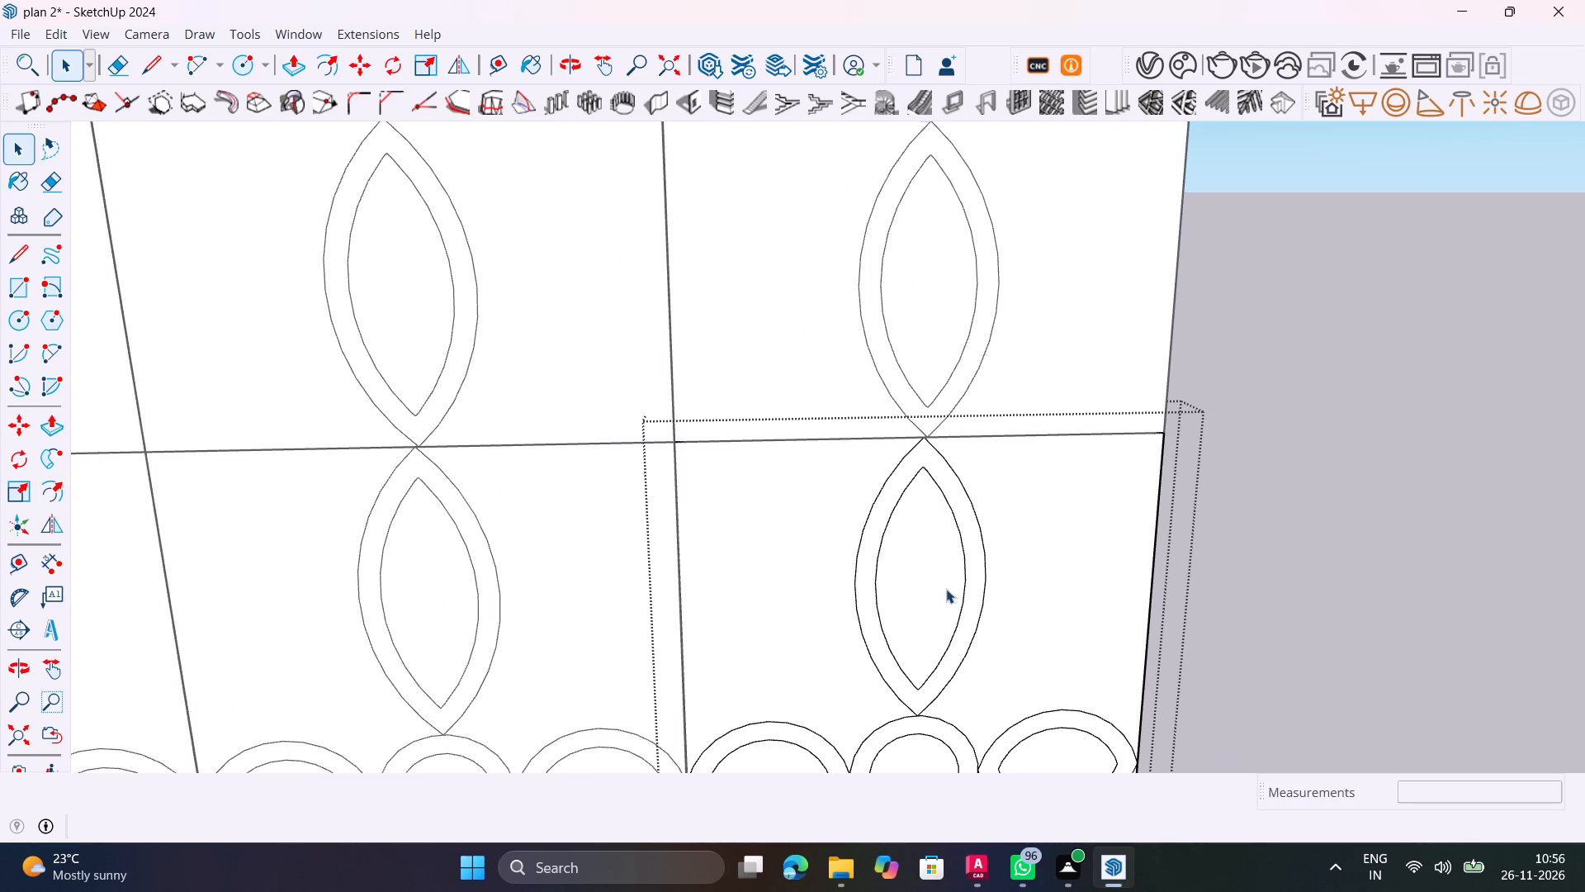
click(946, 591)
key(Delete)
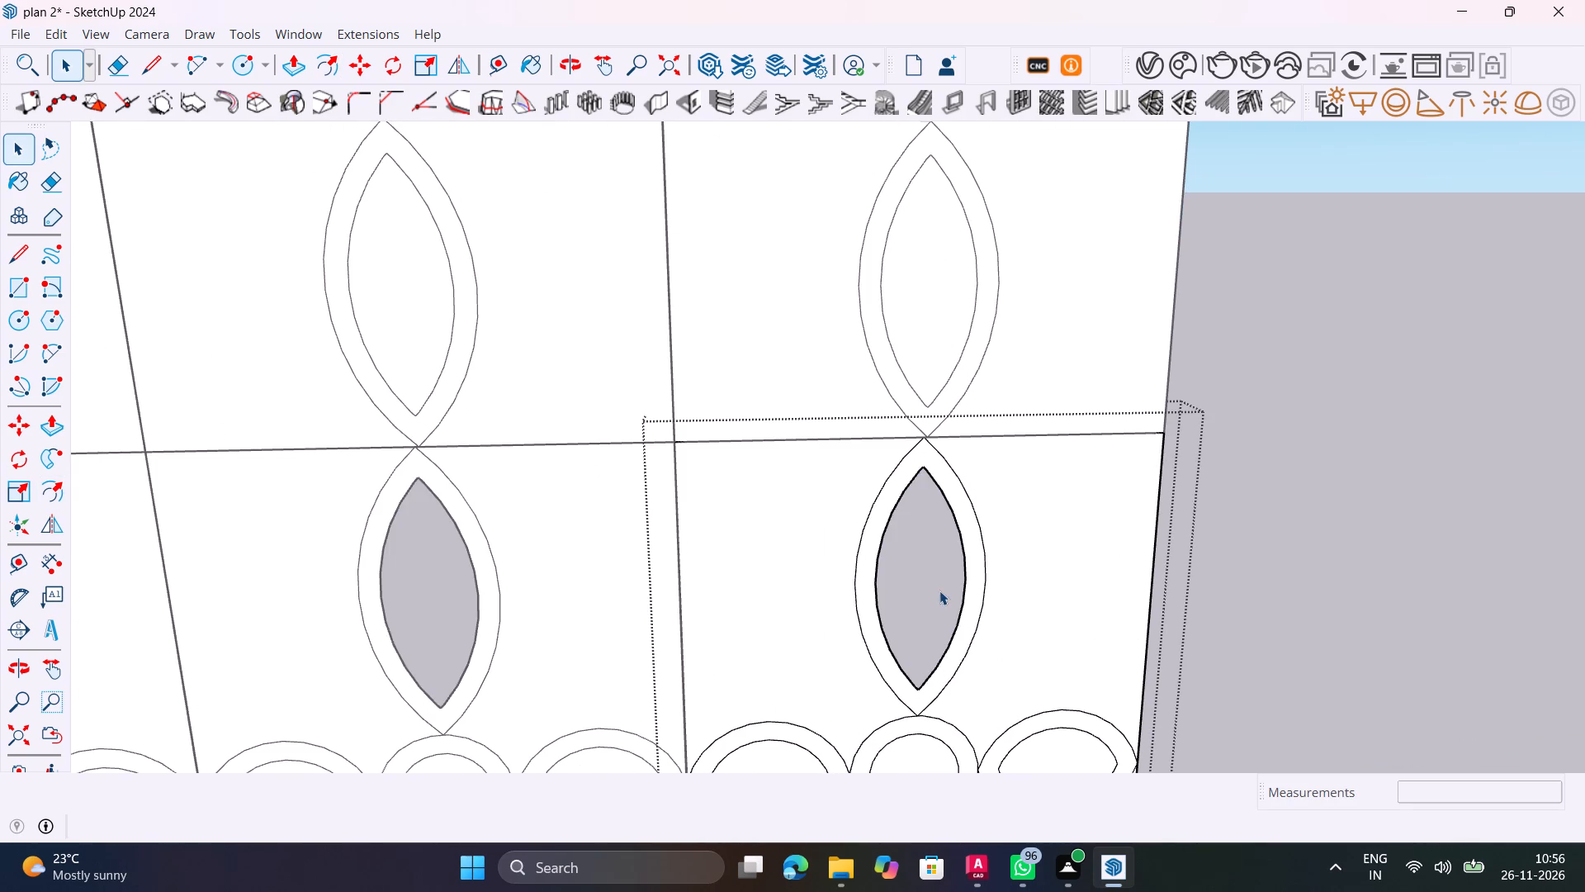
scroll(936, 579, down, 5)
click(1015, 698)
key(Delete)
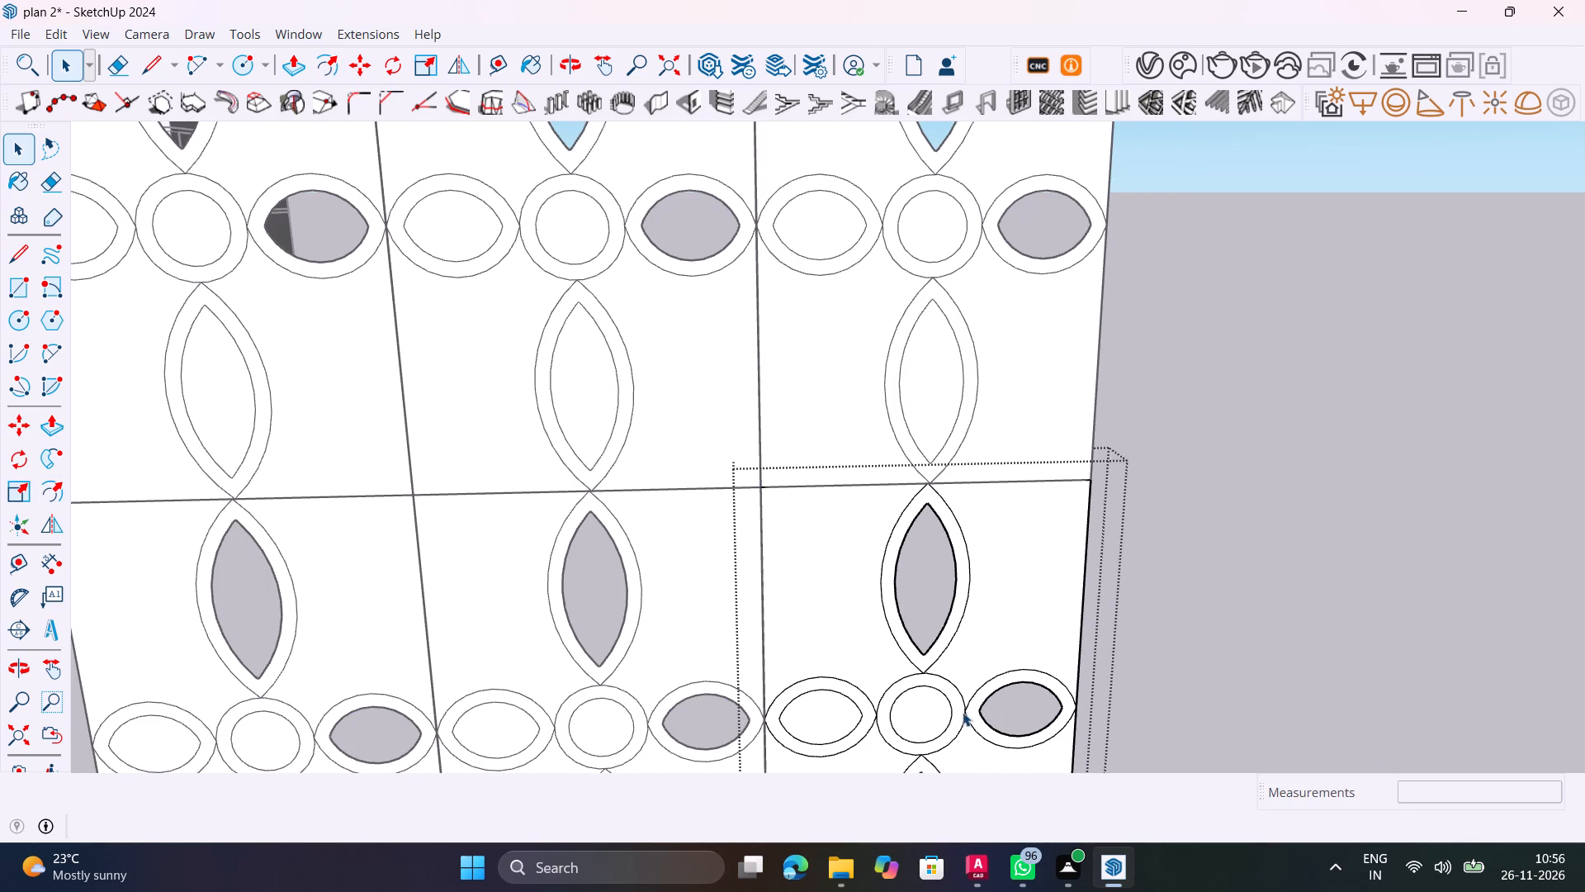
click(924, 712)
key(Delete)
click(823, 719)
key(Delete)
scroll(901, 614, down, 3)
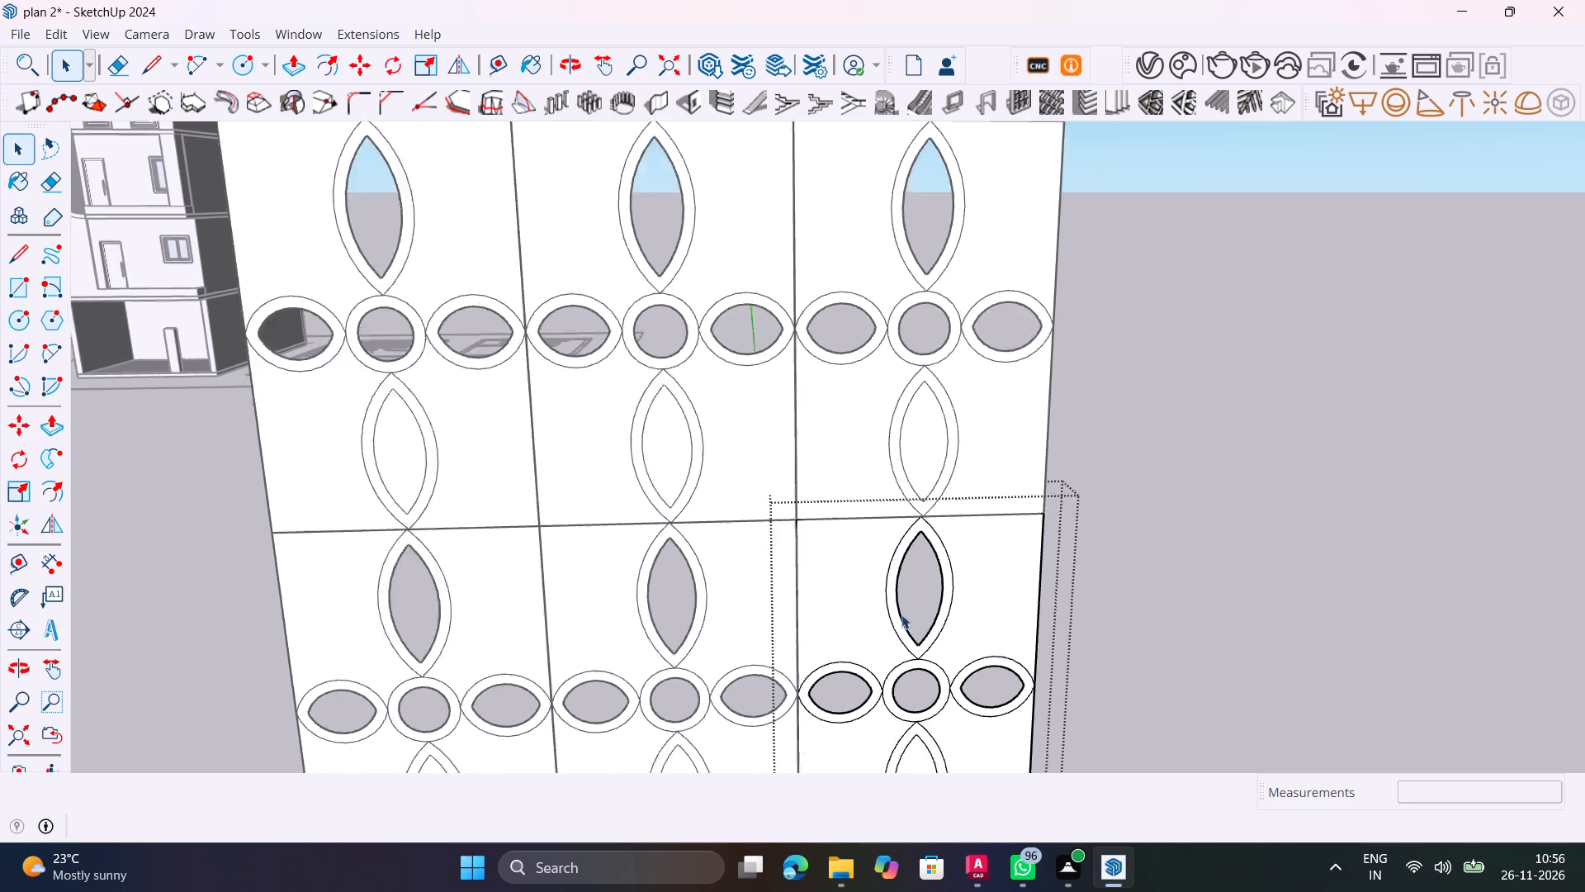
scroll(901, 614, down, 6)
click(910, 706)
key(Delete)
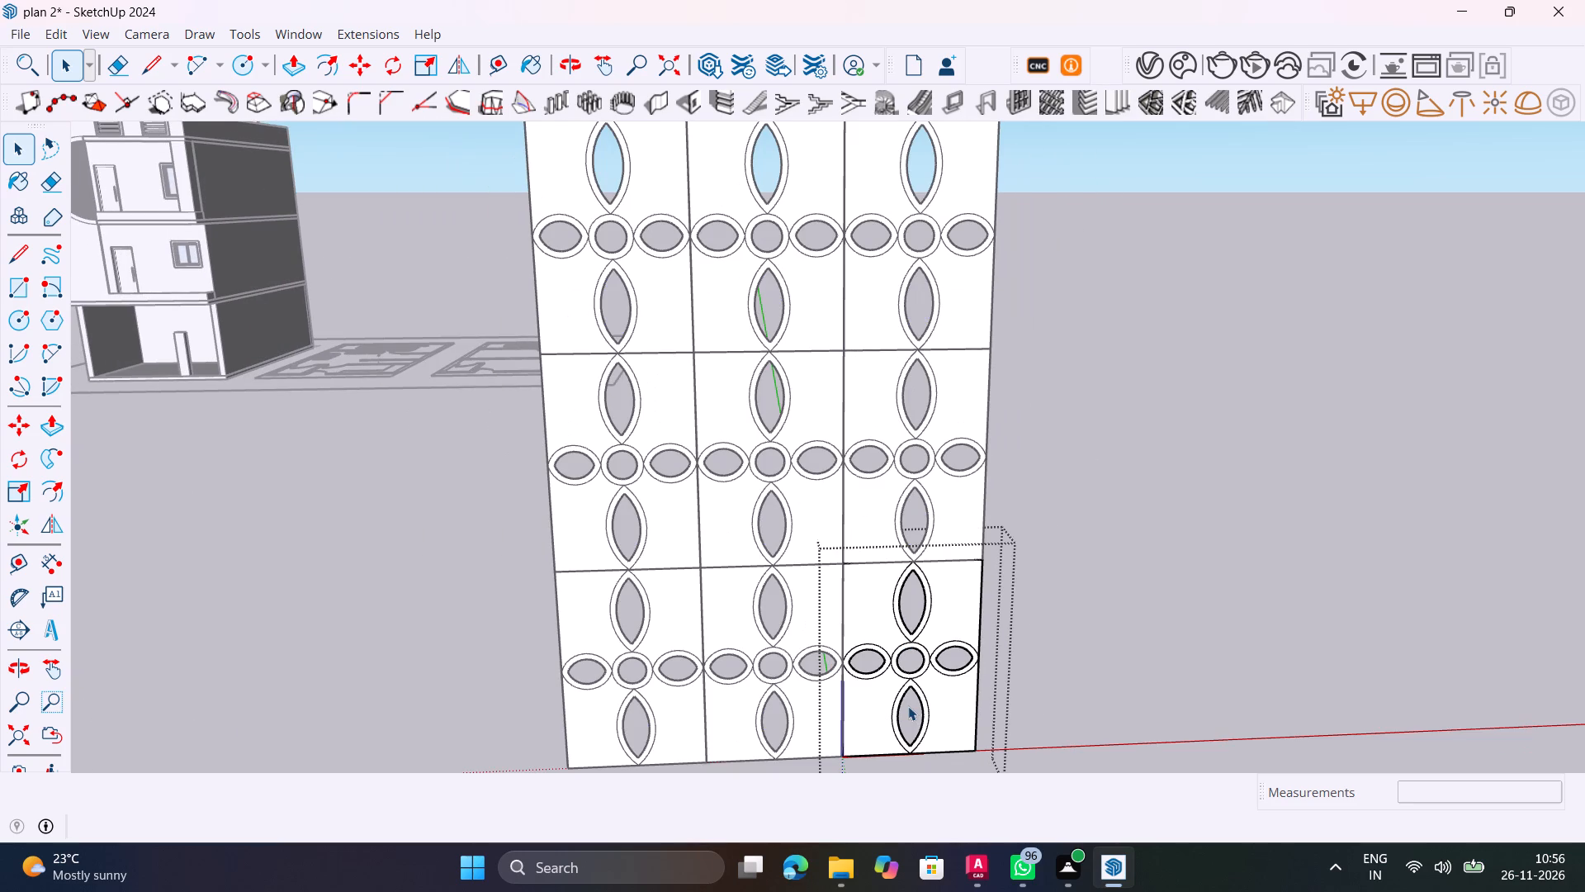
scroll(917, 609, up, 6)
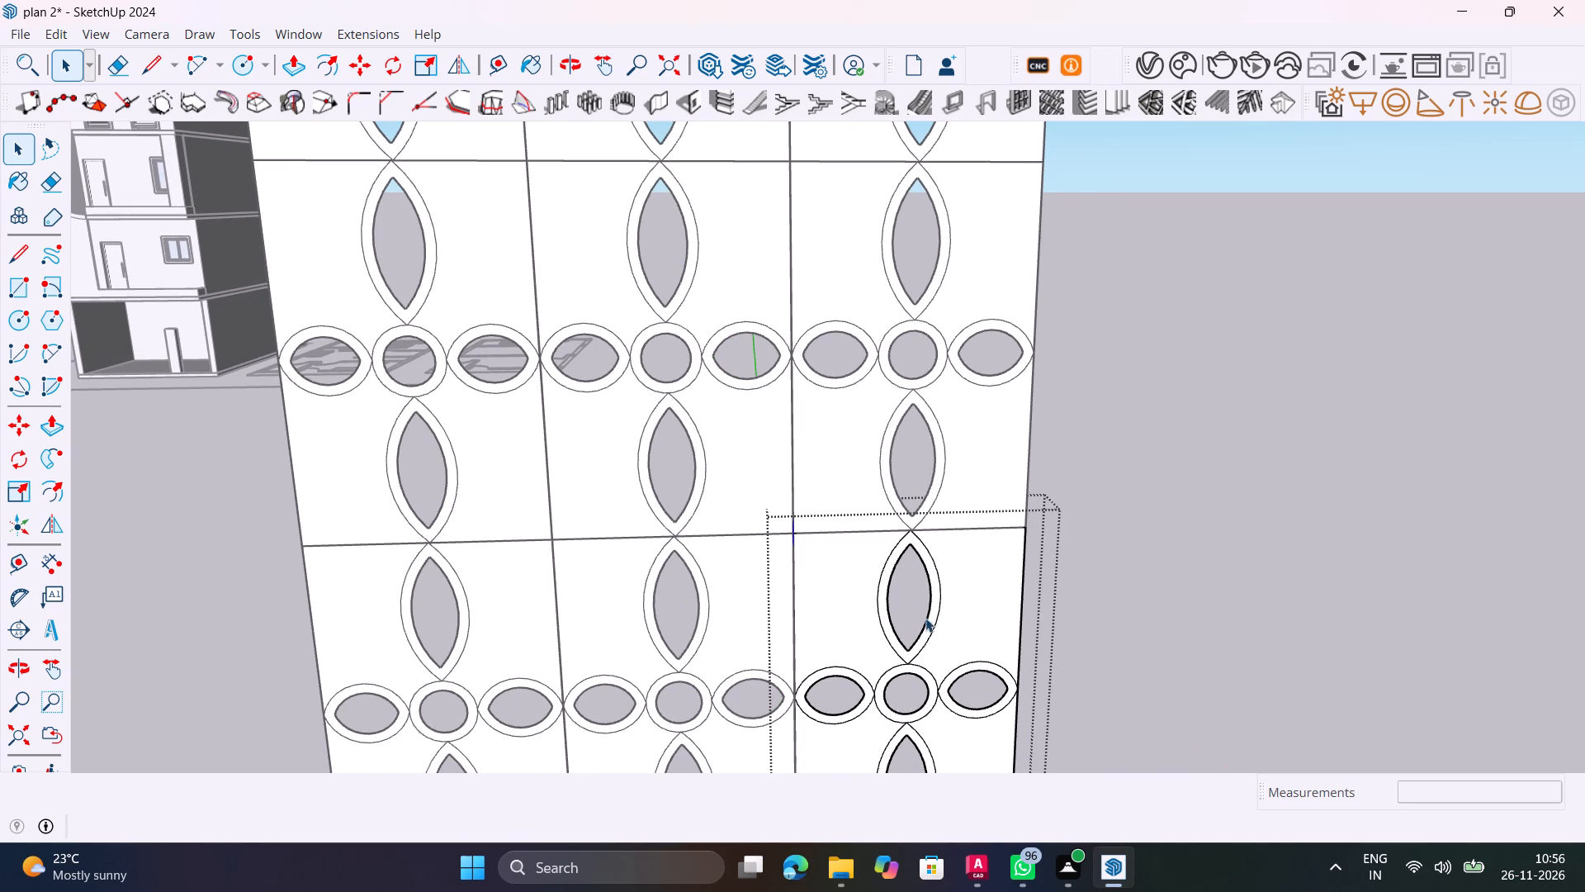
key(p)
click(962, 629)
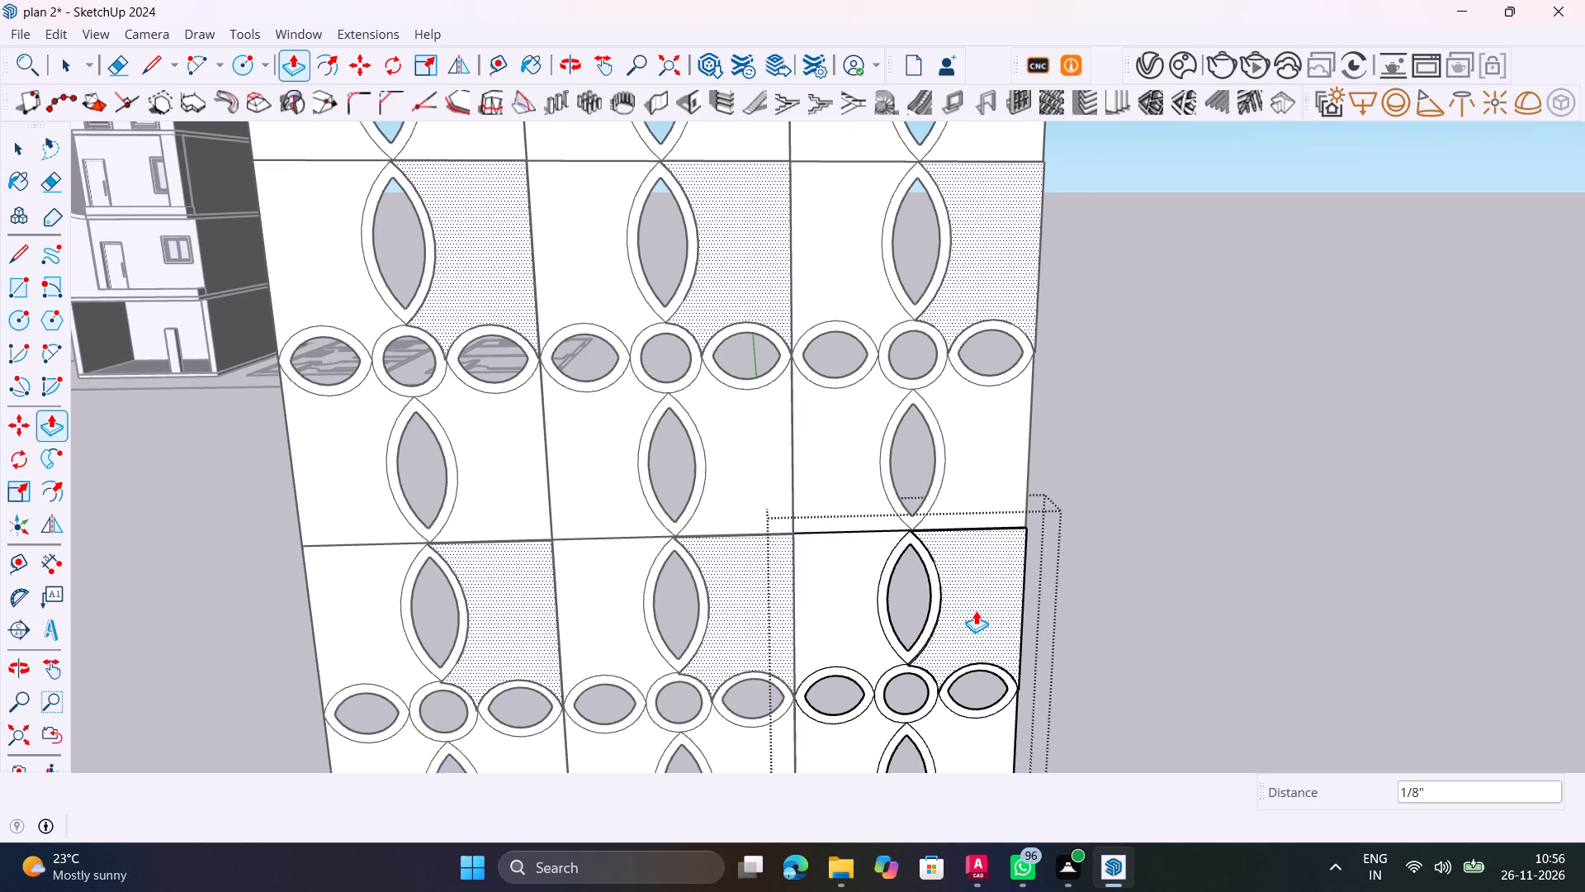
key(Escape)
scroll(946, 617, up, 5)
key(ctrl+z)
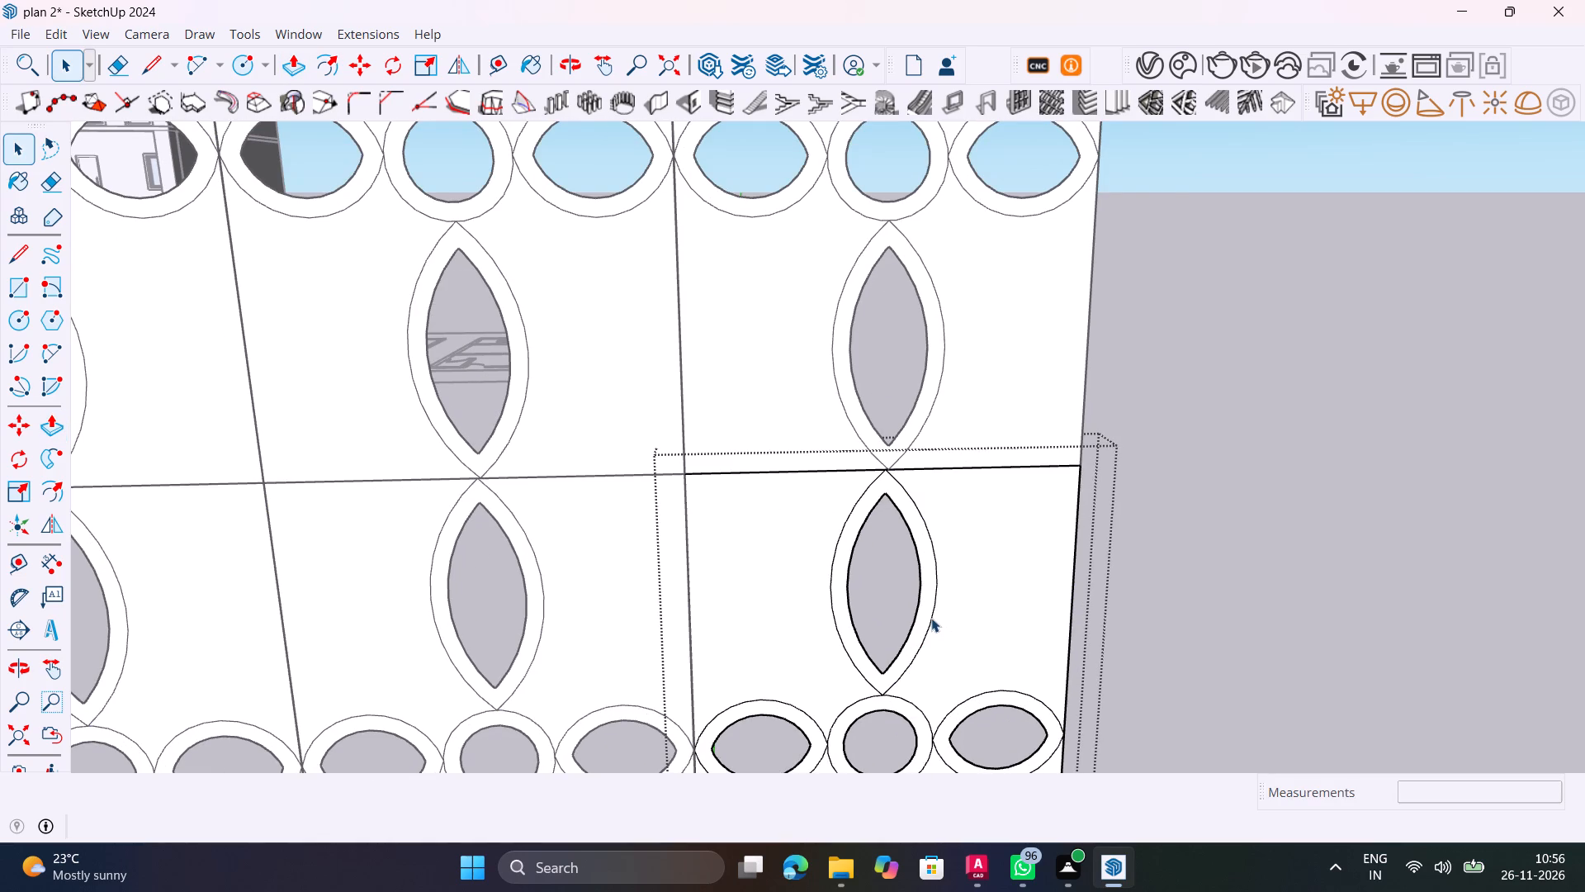
Extrude the upper leaf's border outward from the cell face by 1".
scroll(931, 617, up, 4)
click(927, 585)
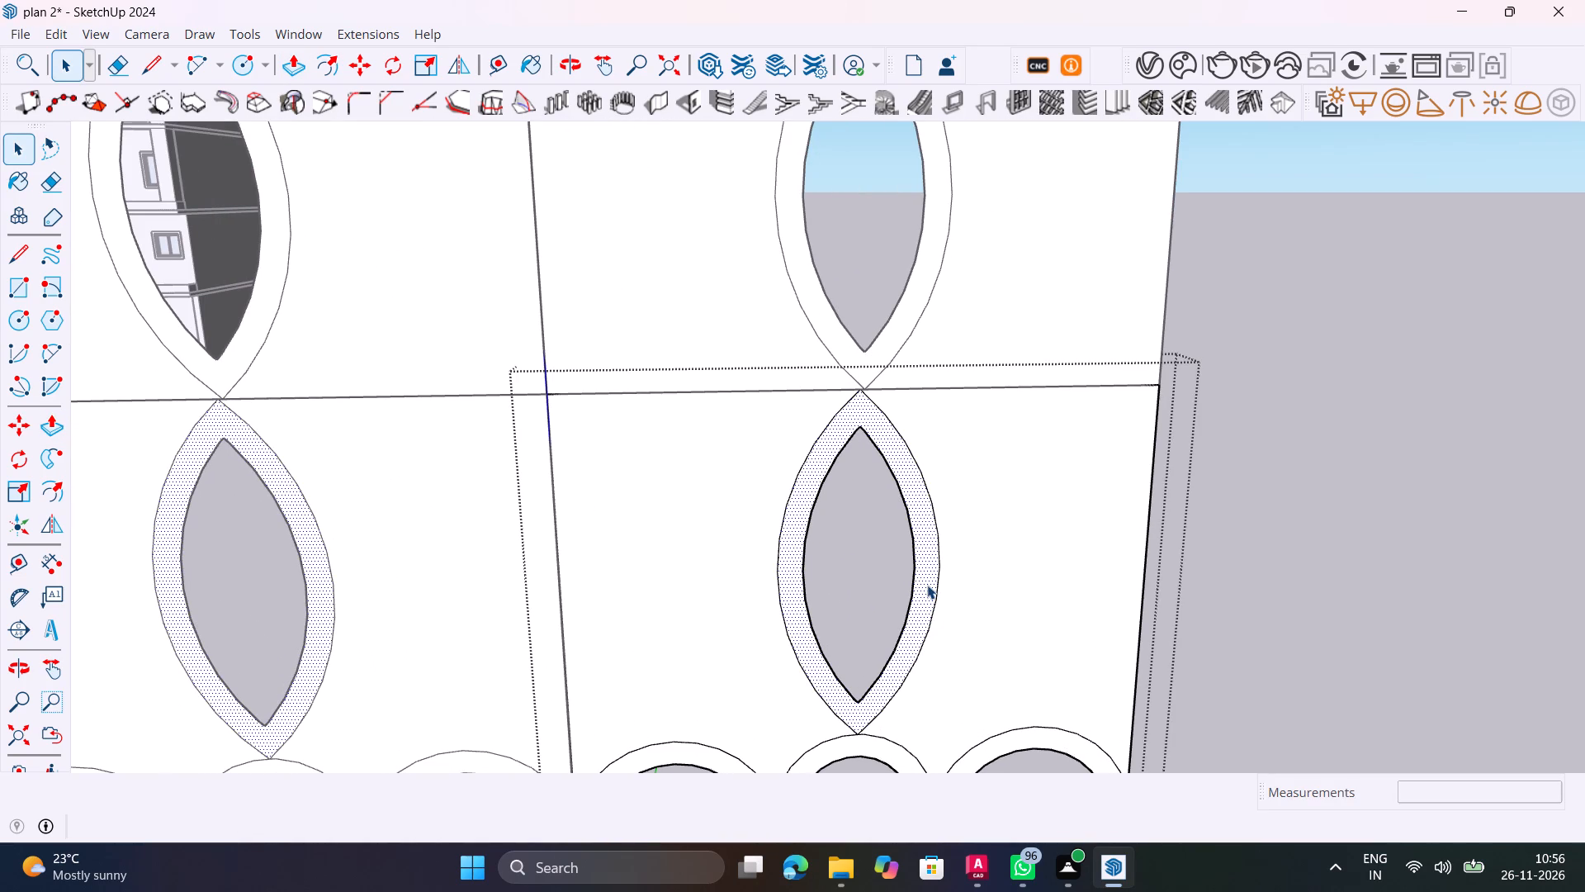
key(p)
click(927, 585)
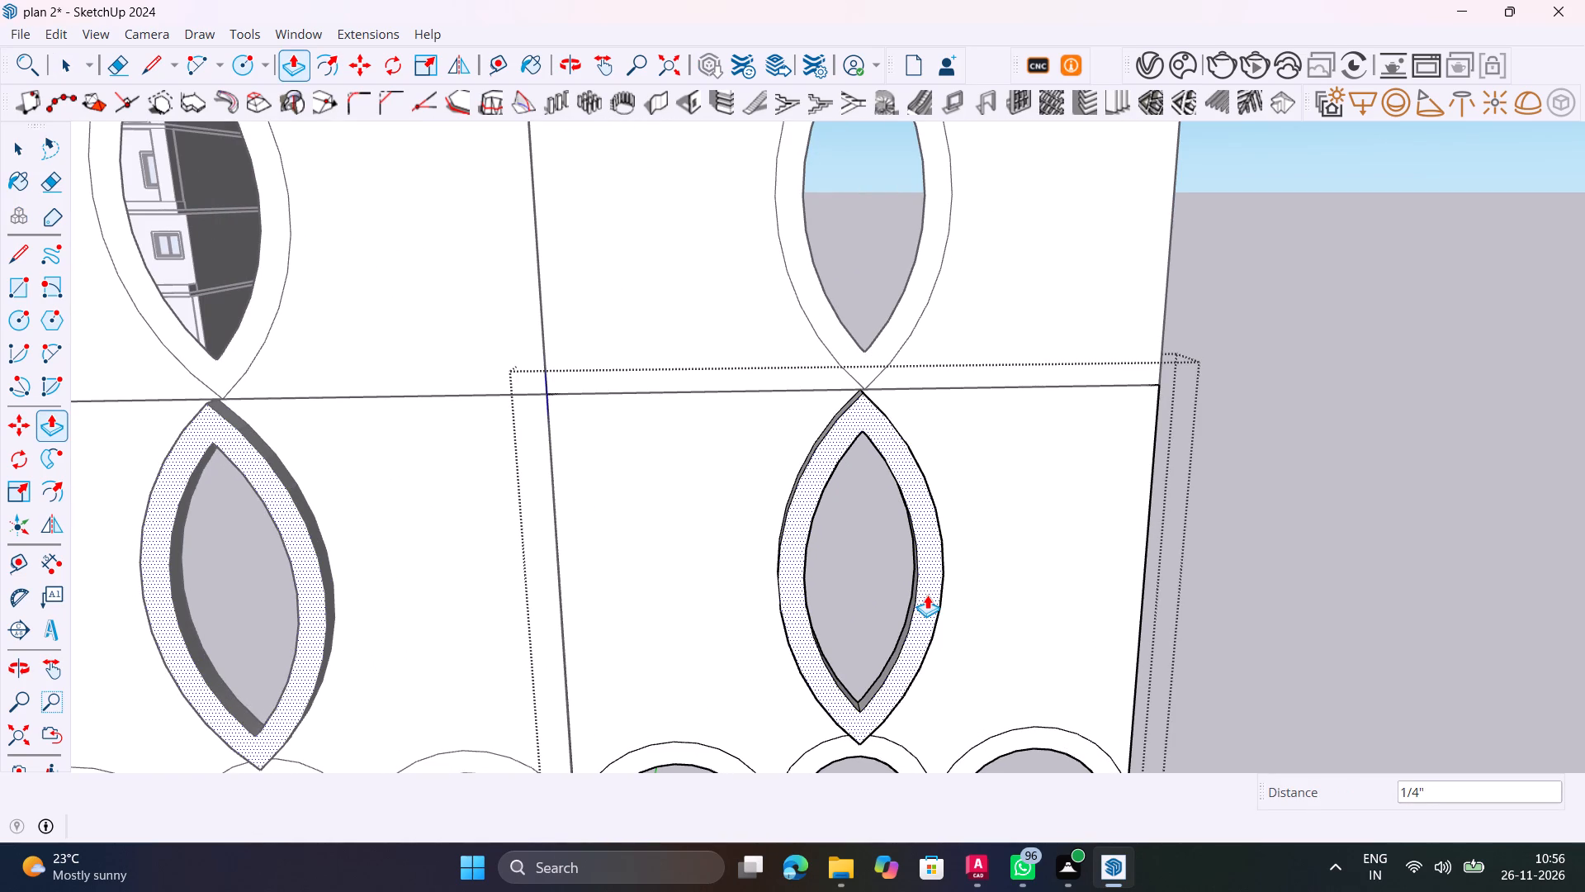
text(1")
key(Return)
scroll(910, 589, down, 8)
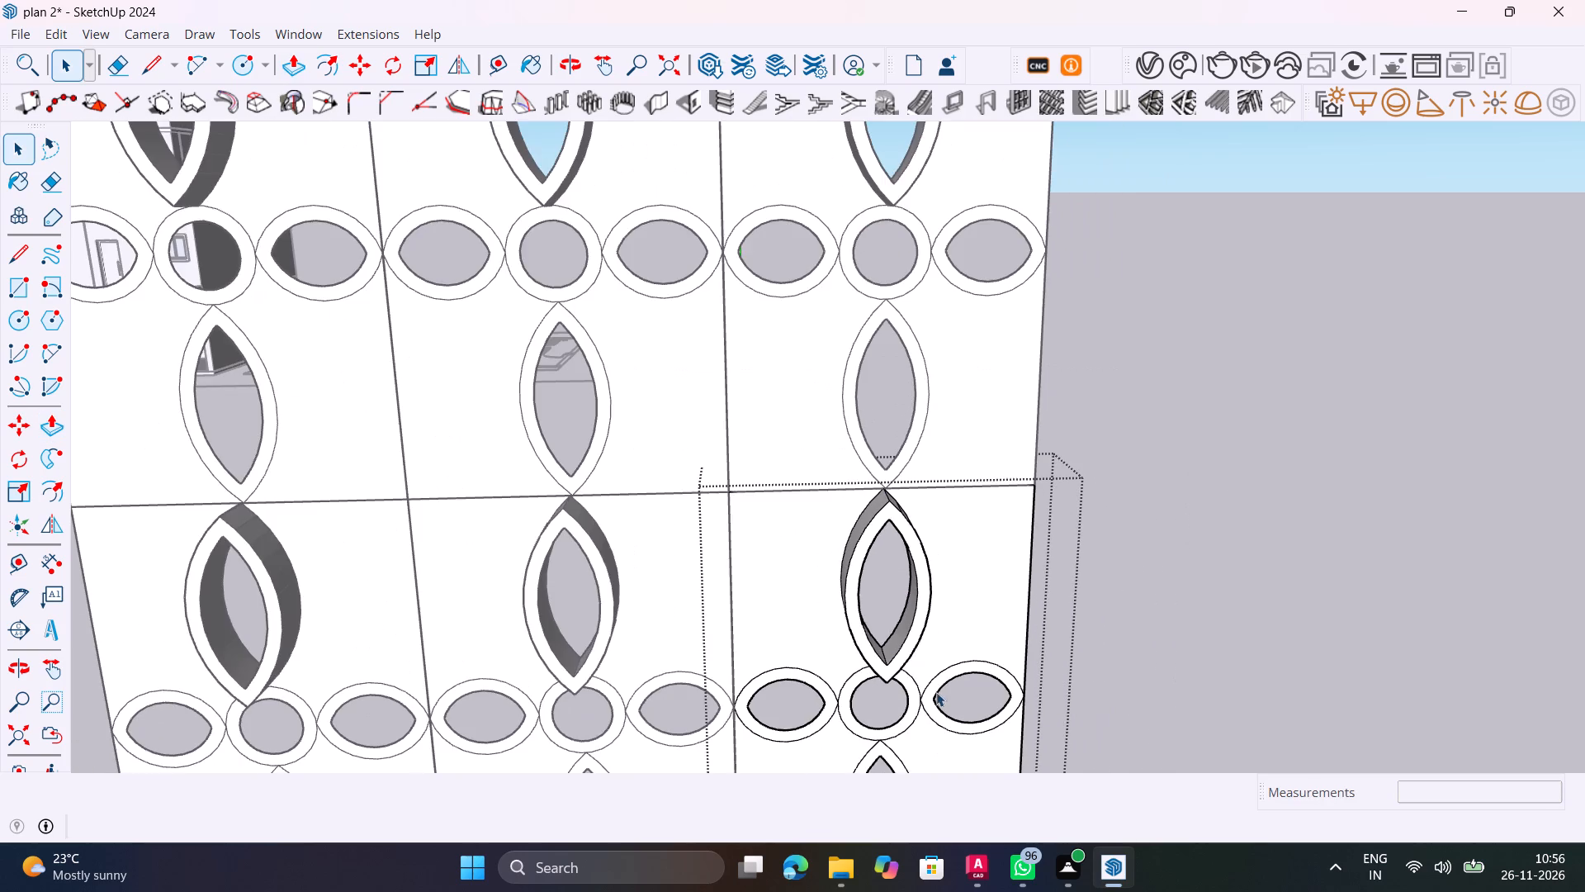
Extrude the borders of the cell's right leaf, centre circle and left leaf outward by the same 1".
scroll(934, 700, up, 11)
key(p)
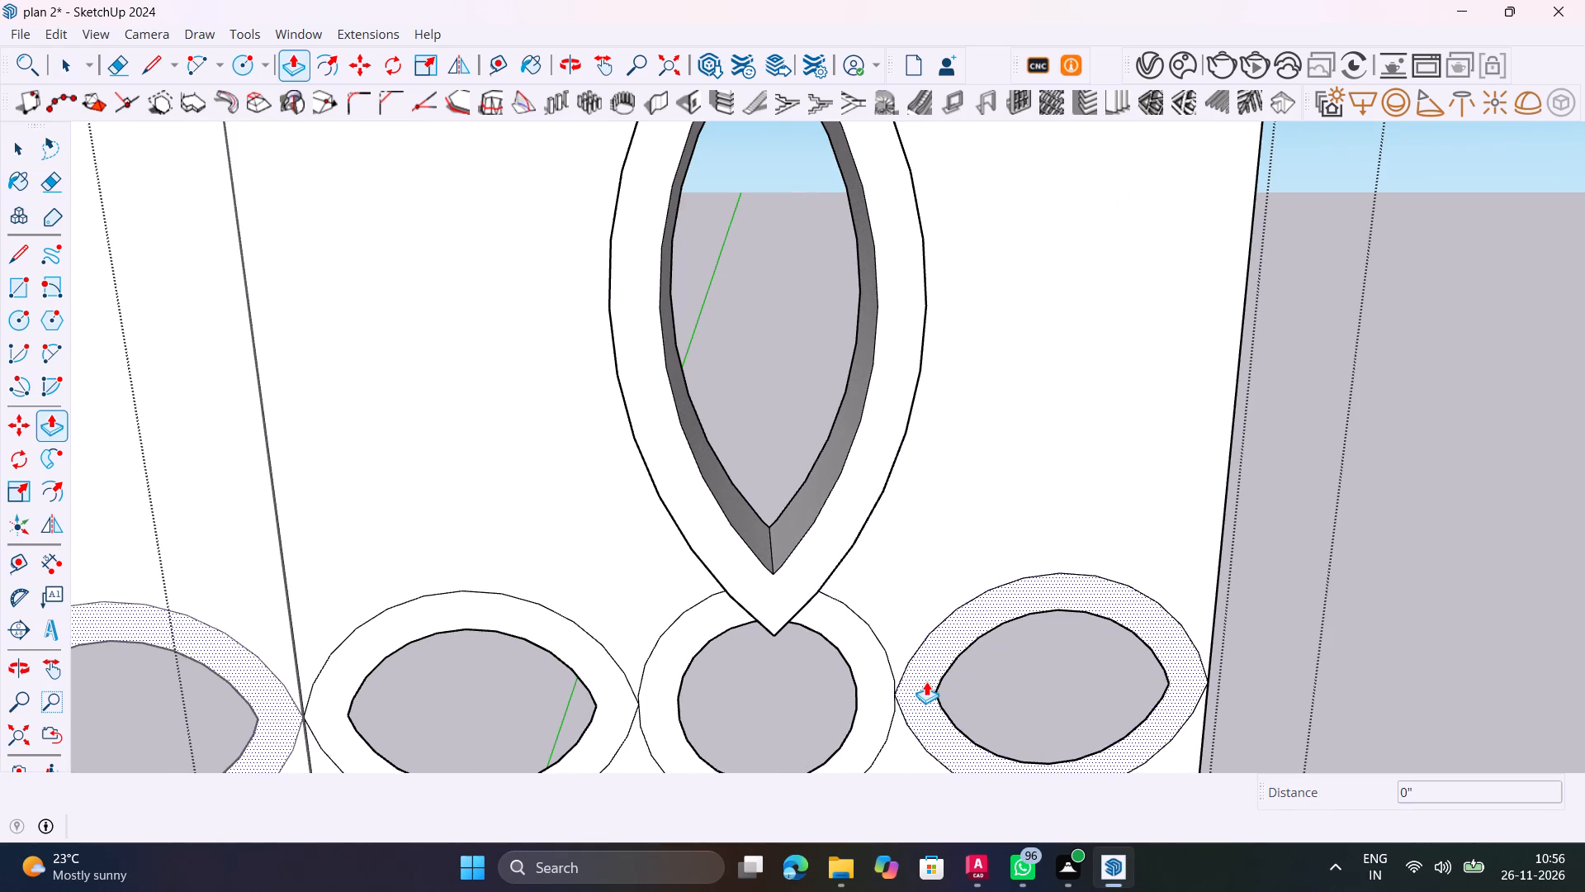
double_click(926, 681)
double_click(873, 672)
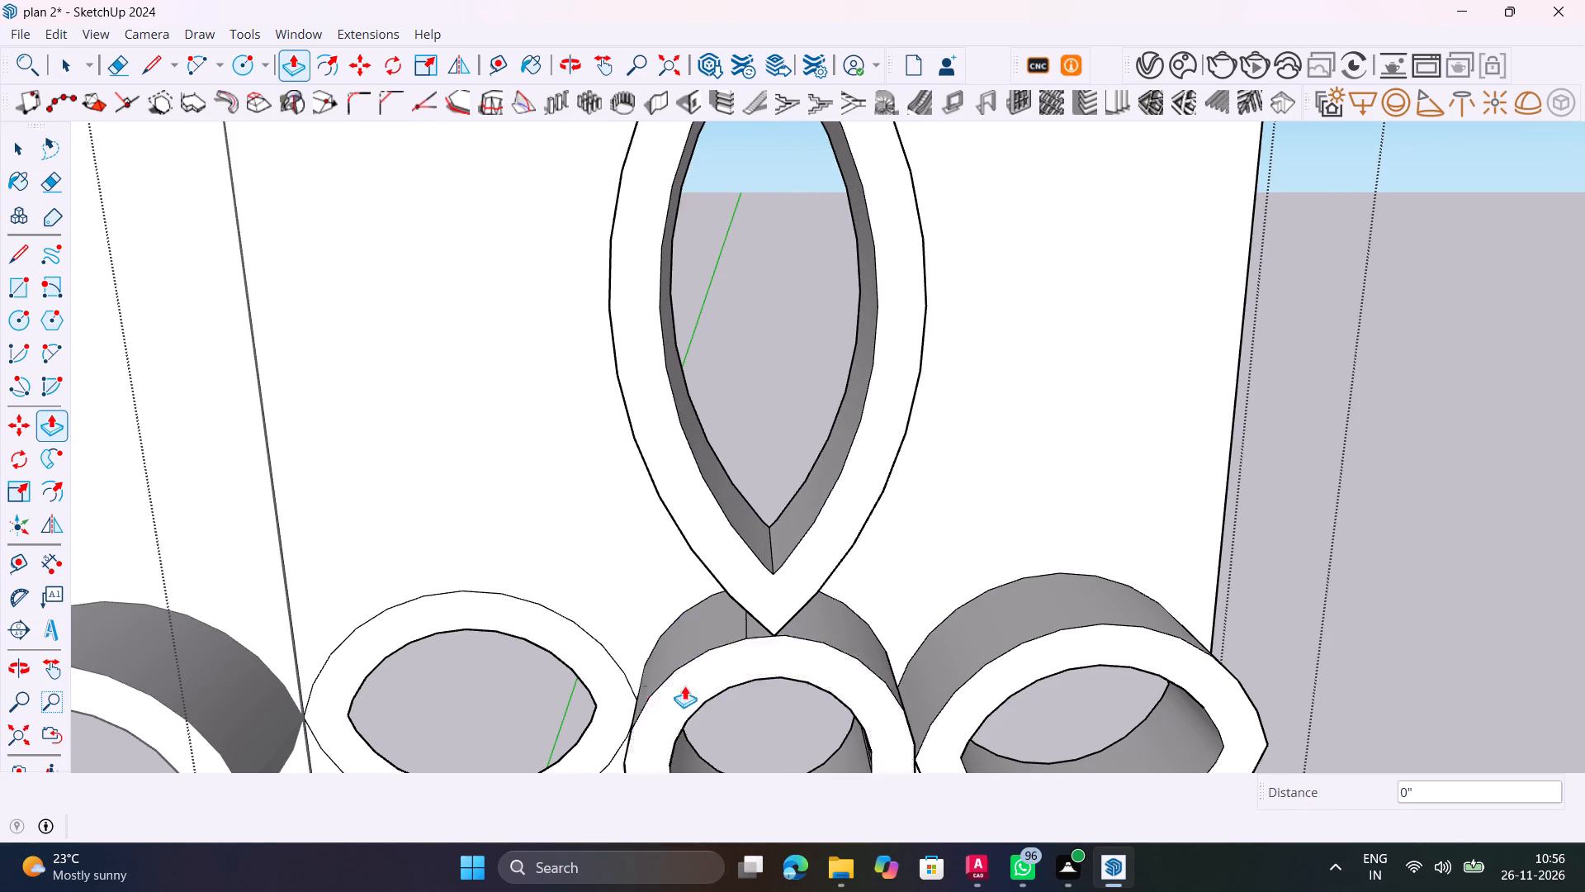
double_click(594, 663)
key(Escape)
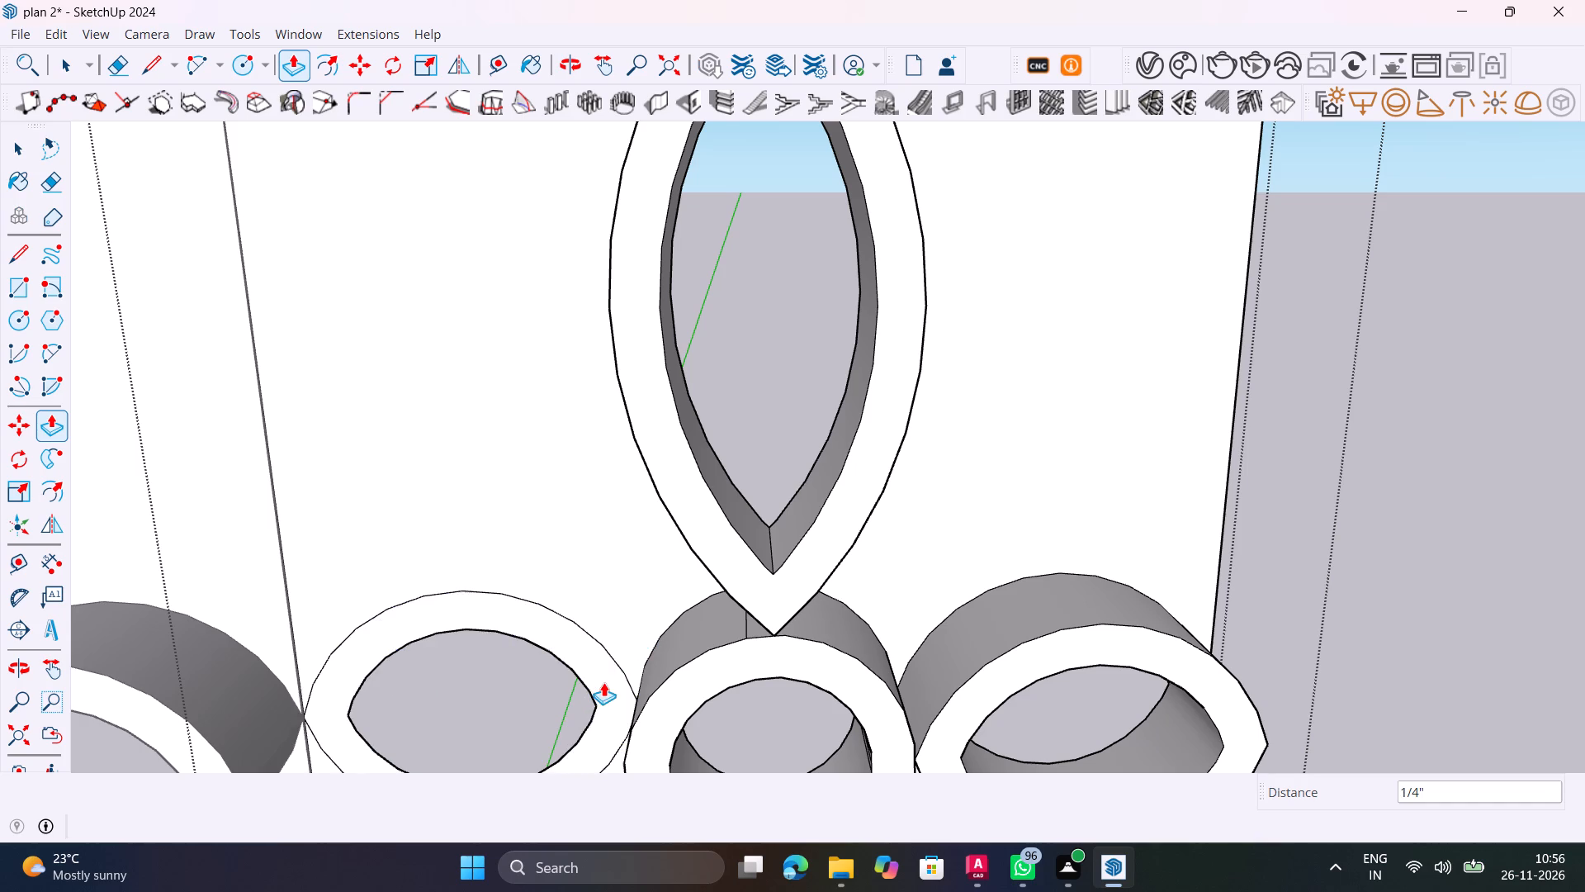
scroll(603, 665, down, 1)
shift+middle_drag(610, 661, 724, 436)
shift+scroll(724, 436, up, 1)
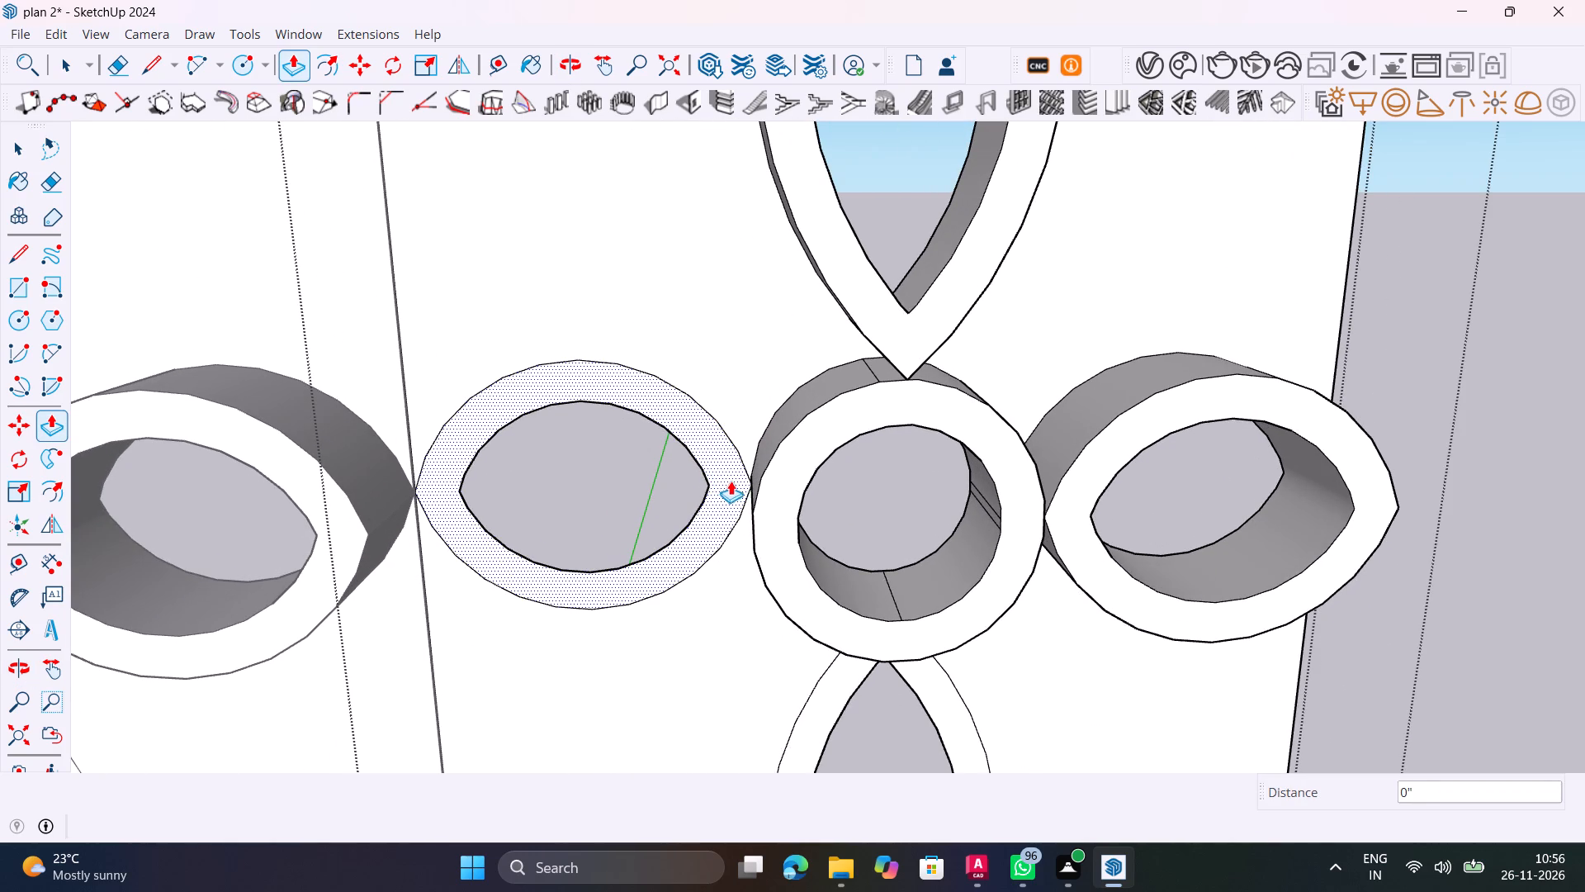
click(731, 482)
text(1")
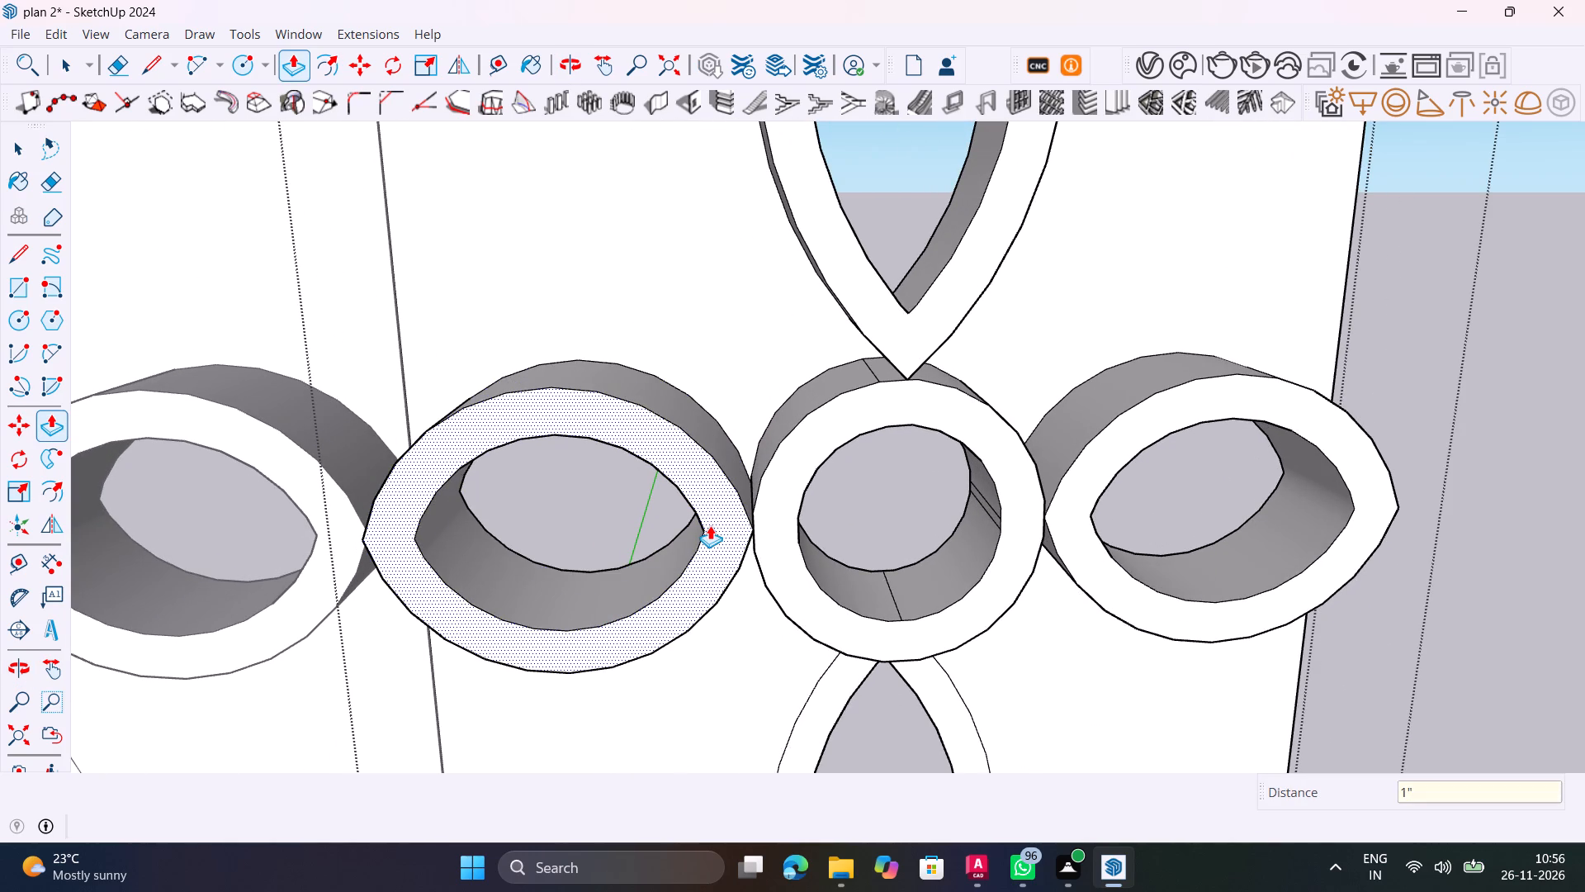
key(Return)
Extrude the lower leaf's border outward by the same 1" and leave the cell component.
scroll(1029, 365, down, 9)
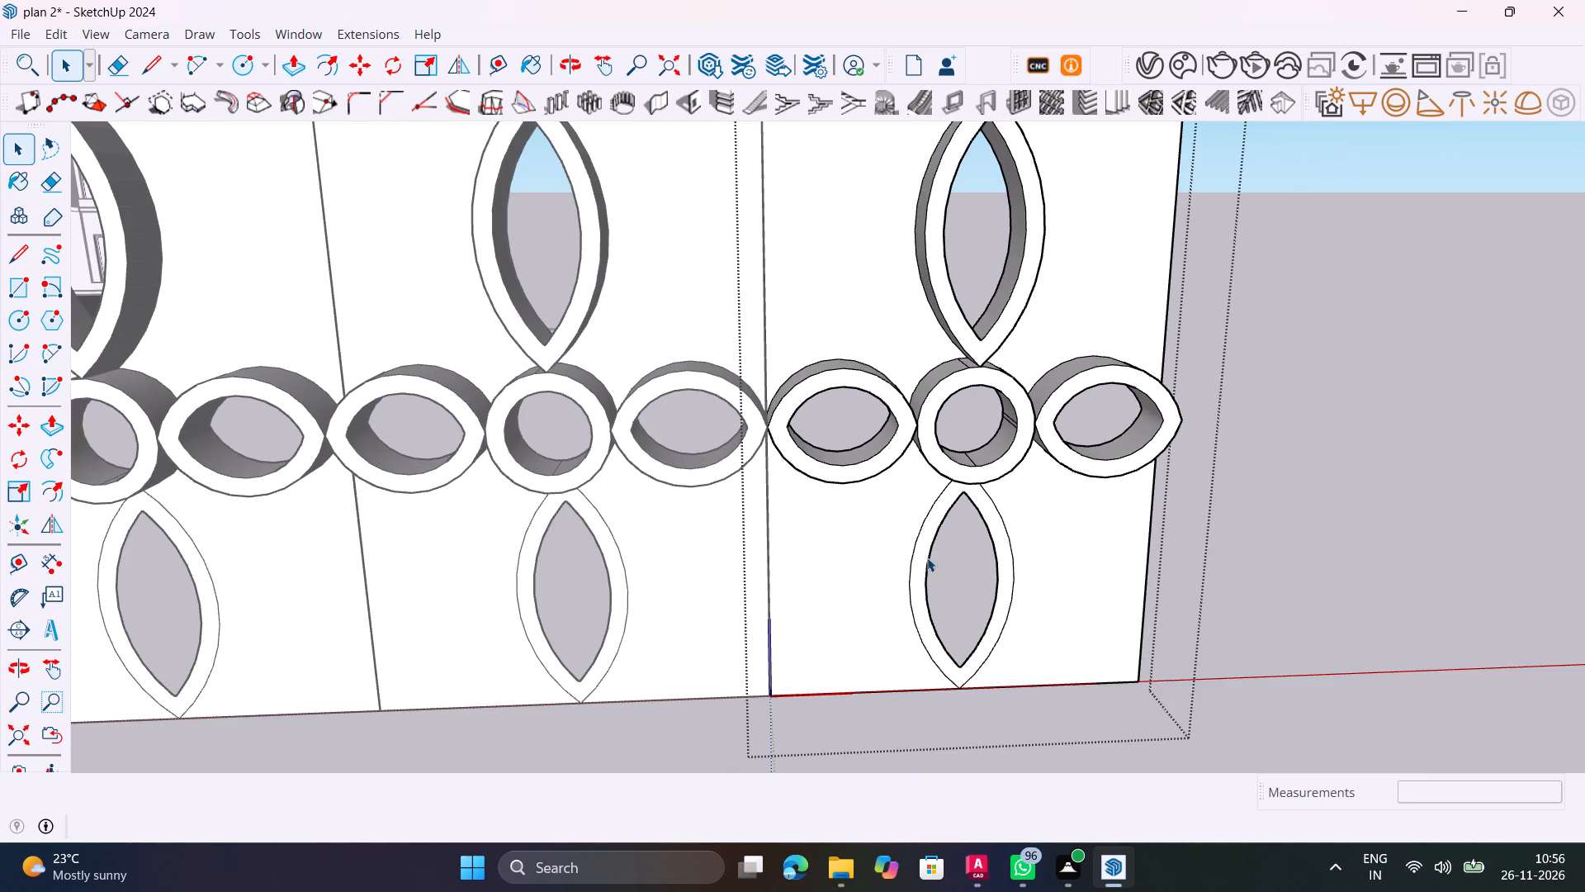
scroll(910, 567, up, 10)
scroll(910, 569, right, 6)
key(p)
click(945, 567)
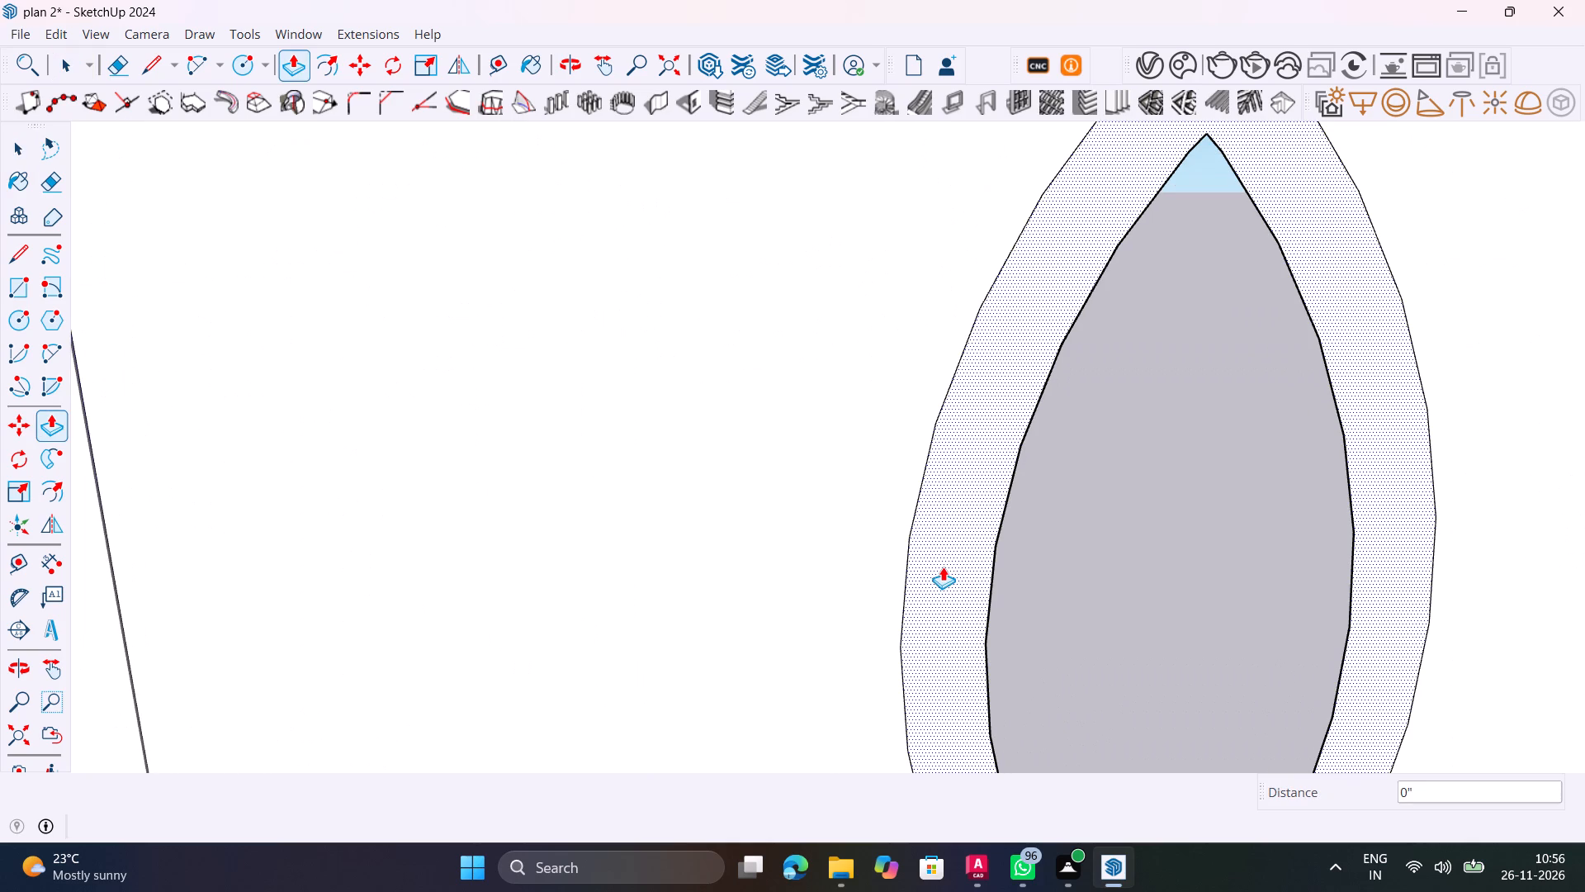
double_click(943, 567)
scroll(939, 563, down, 20)
scroll(939, 563, down, 4)
key(space)
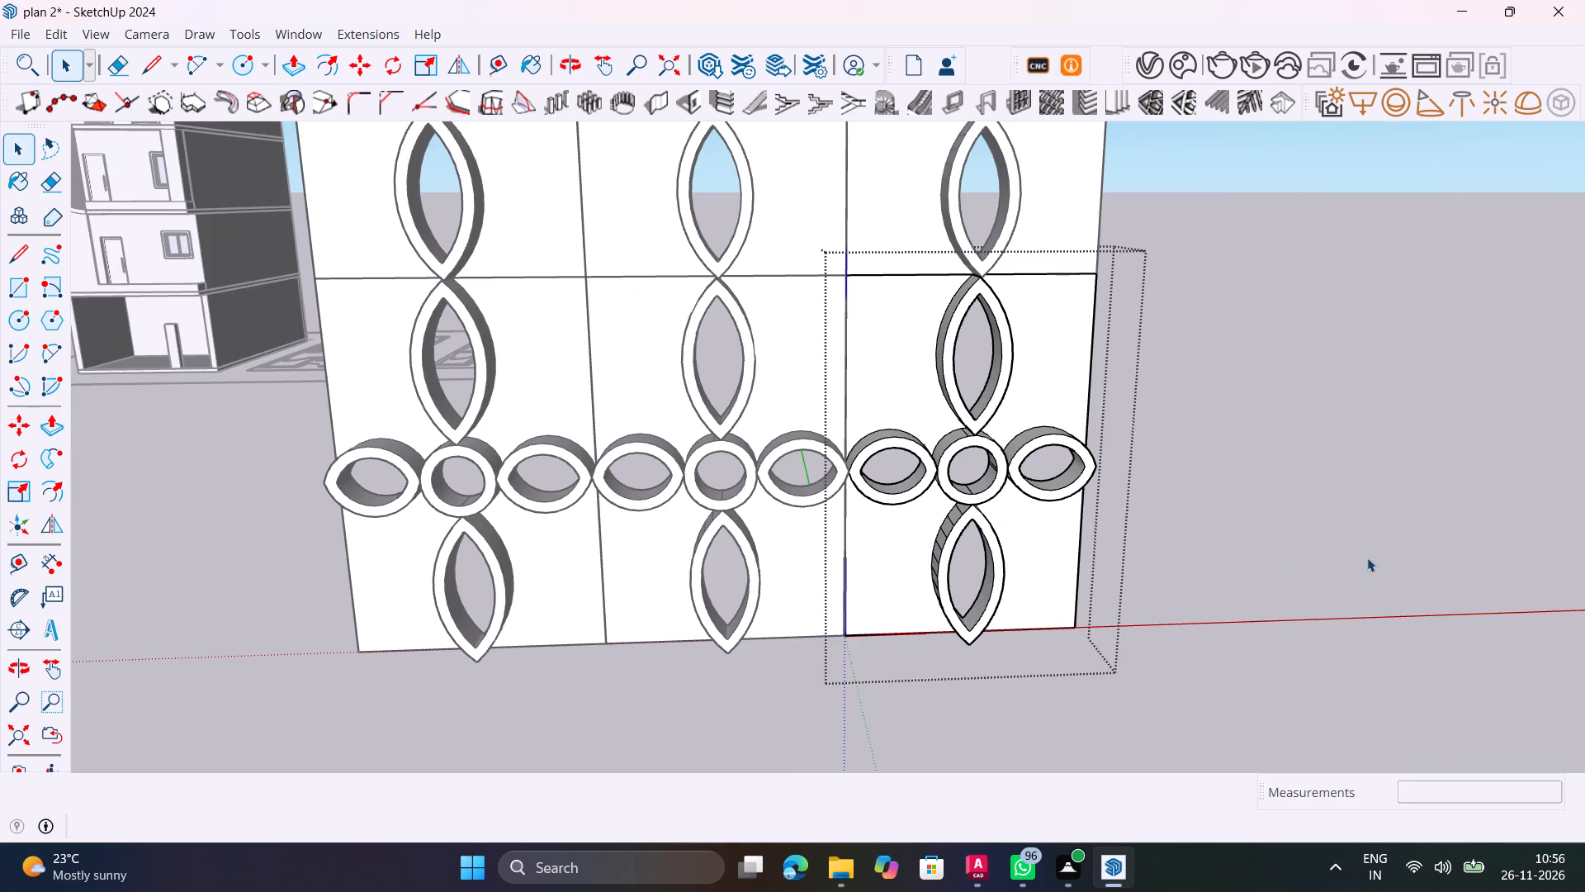
click(1333, 566)
Examine the raised circle-and-leaf pattern across the whole 3-by-10 panel.
middle_drag(1334, 575, 1215, 548)
scroll(1181, 538, down, 9)
scroll(1166, 471, up, 1)
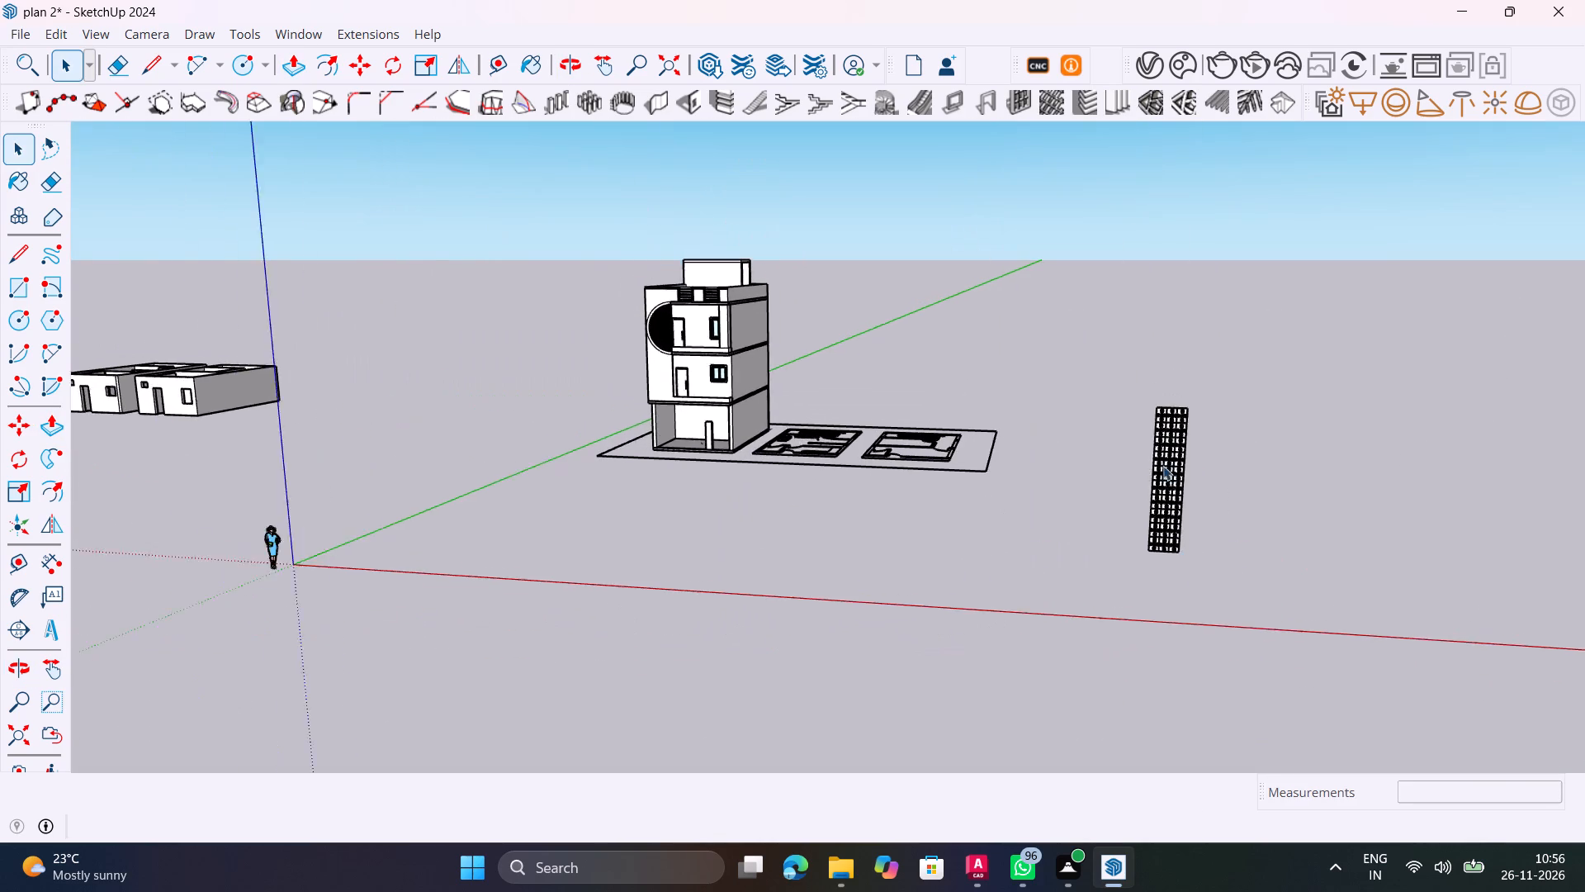
scroll(1163, 466, up, 16)
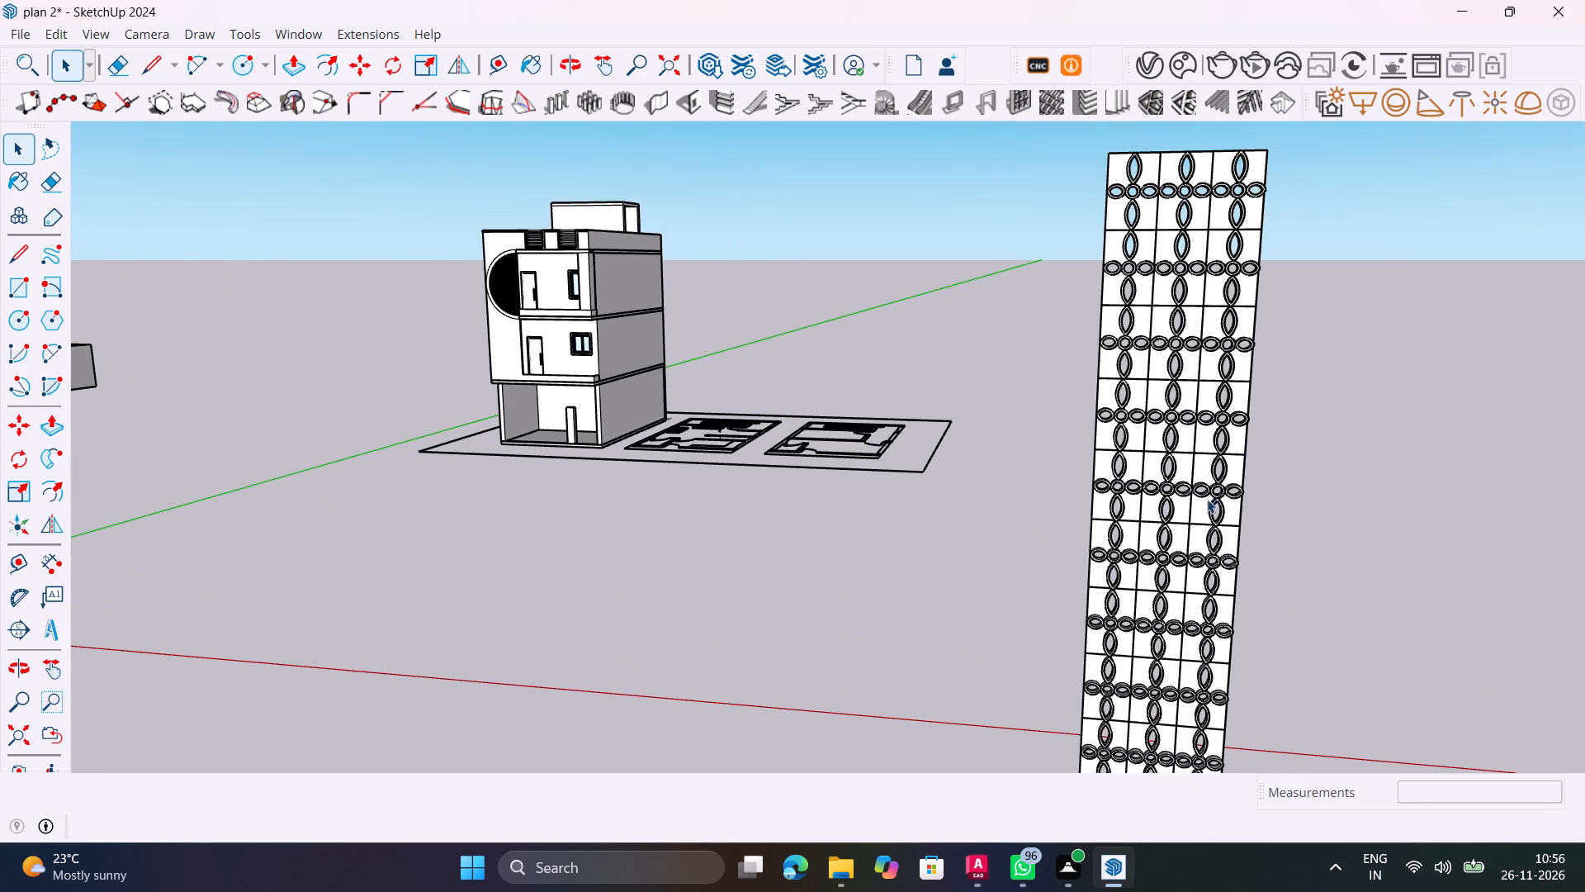
scroll(1209, 501, up, 9)
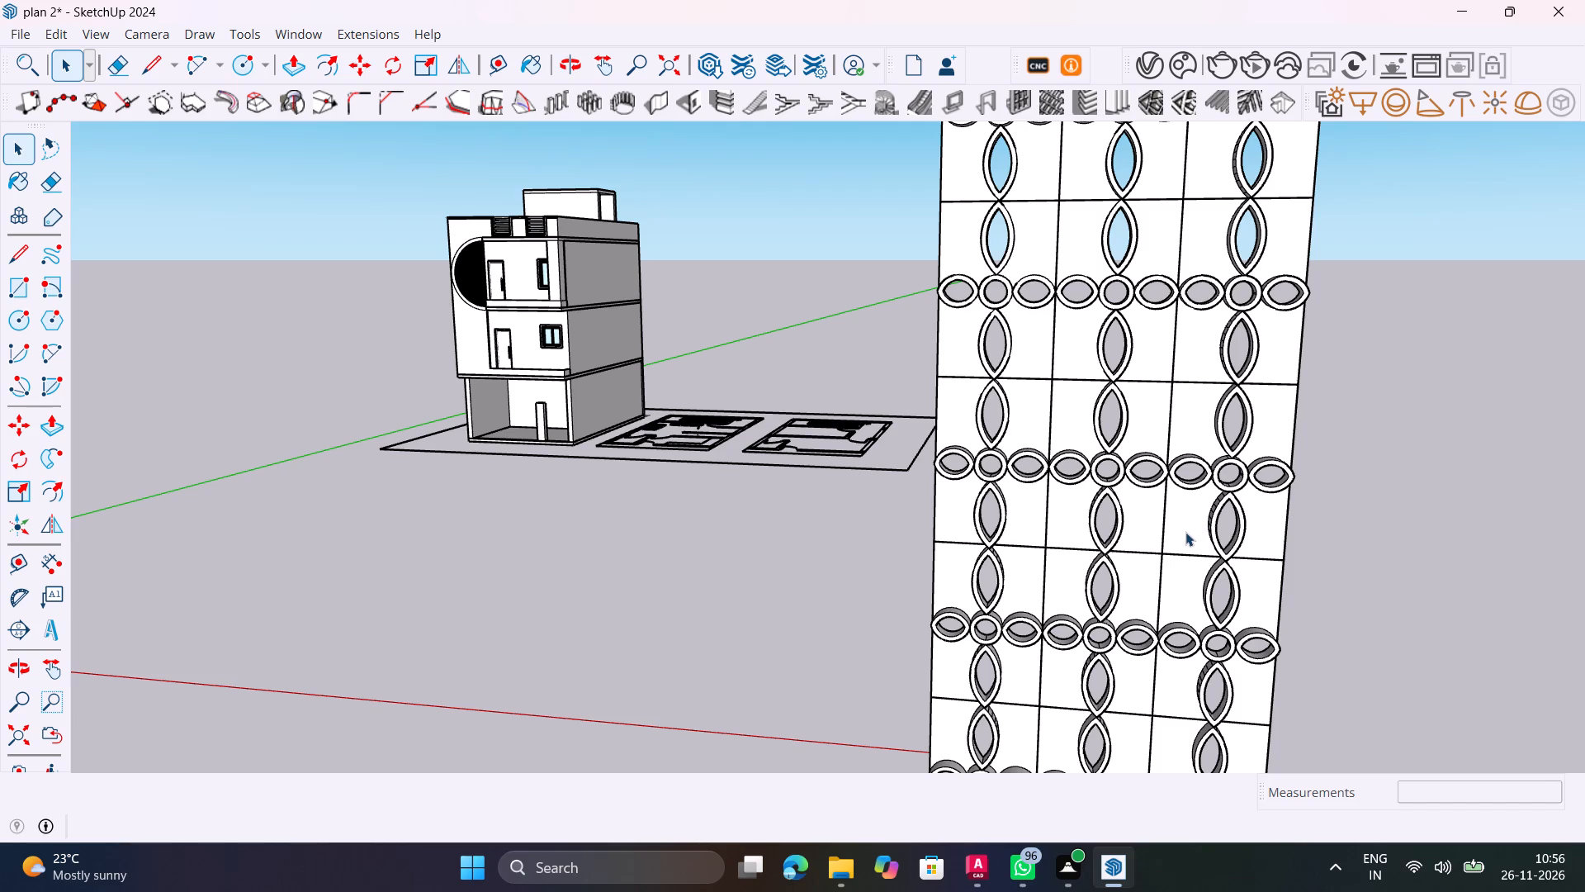
scroll(1192, 515, up, 4)
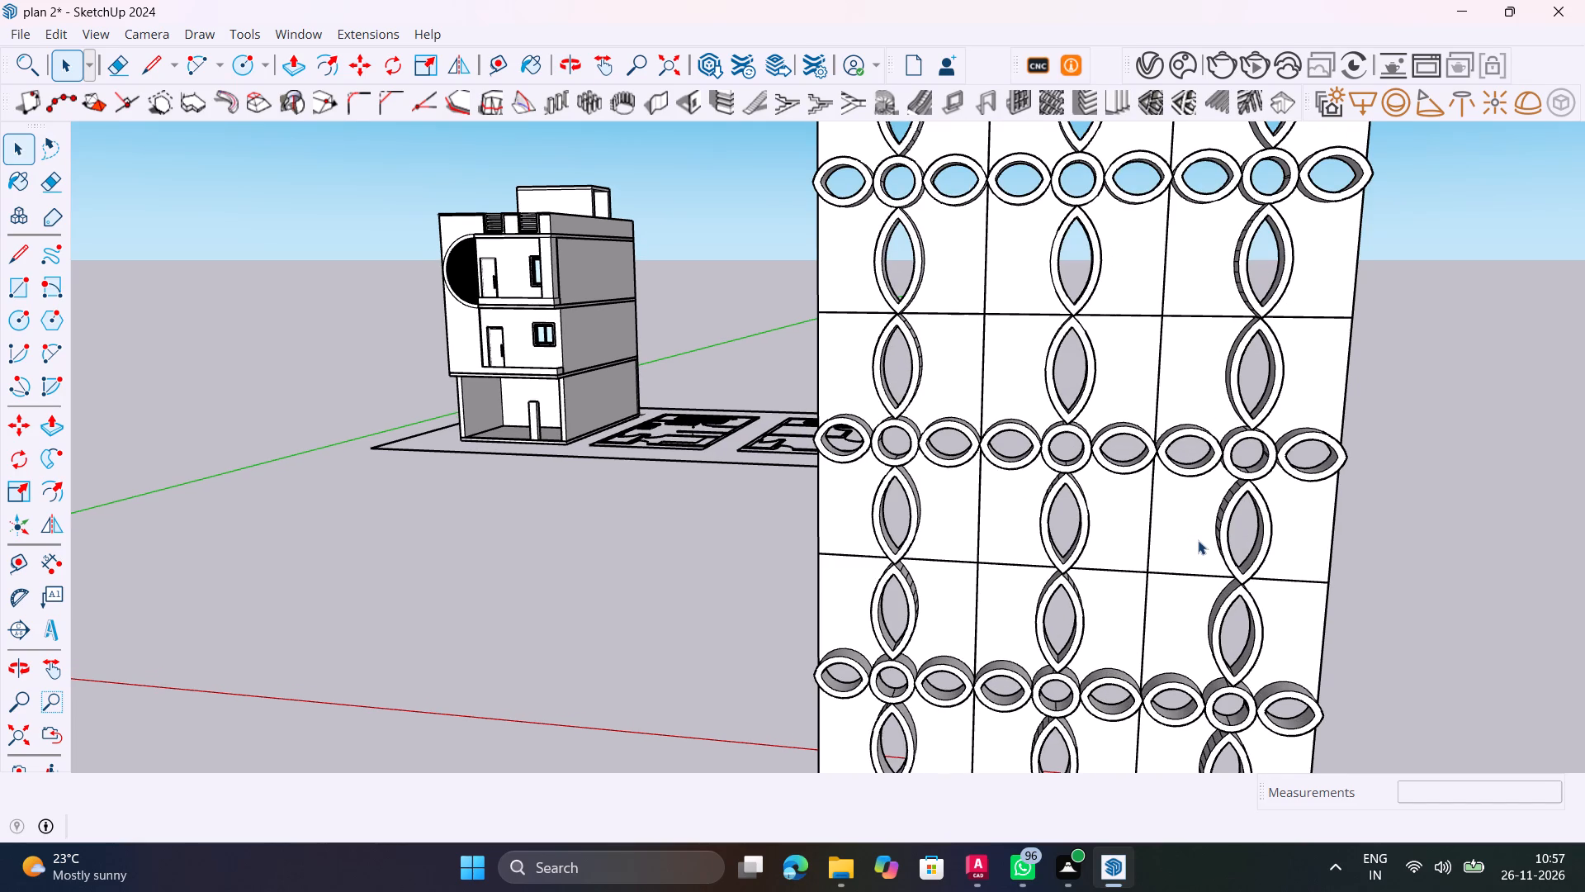
scroll(1198, 540, down, 18)
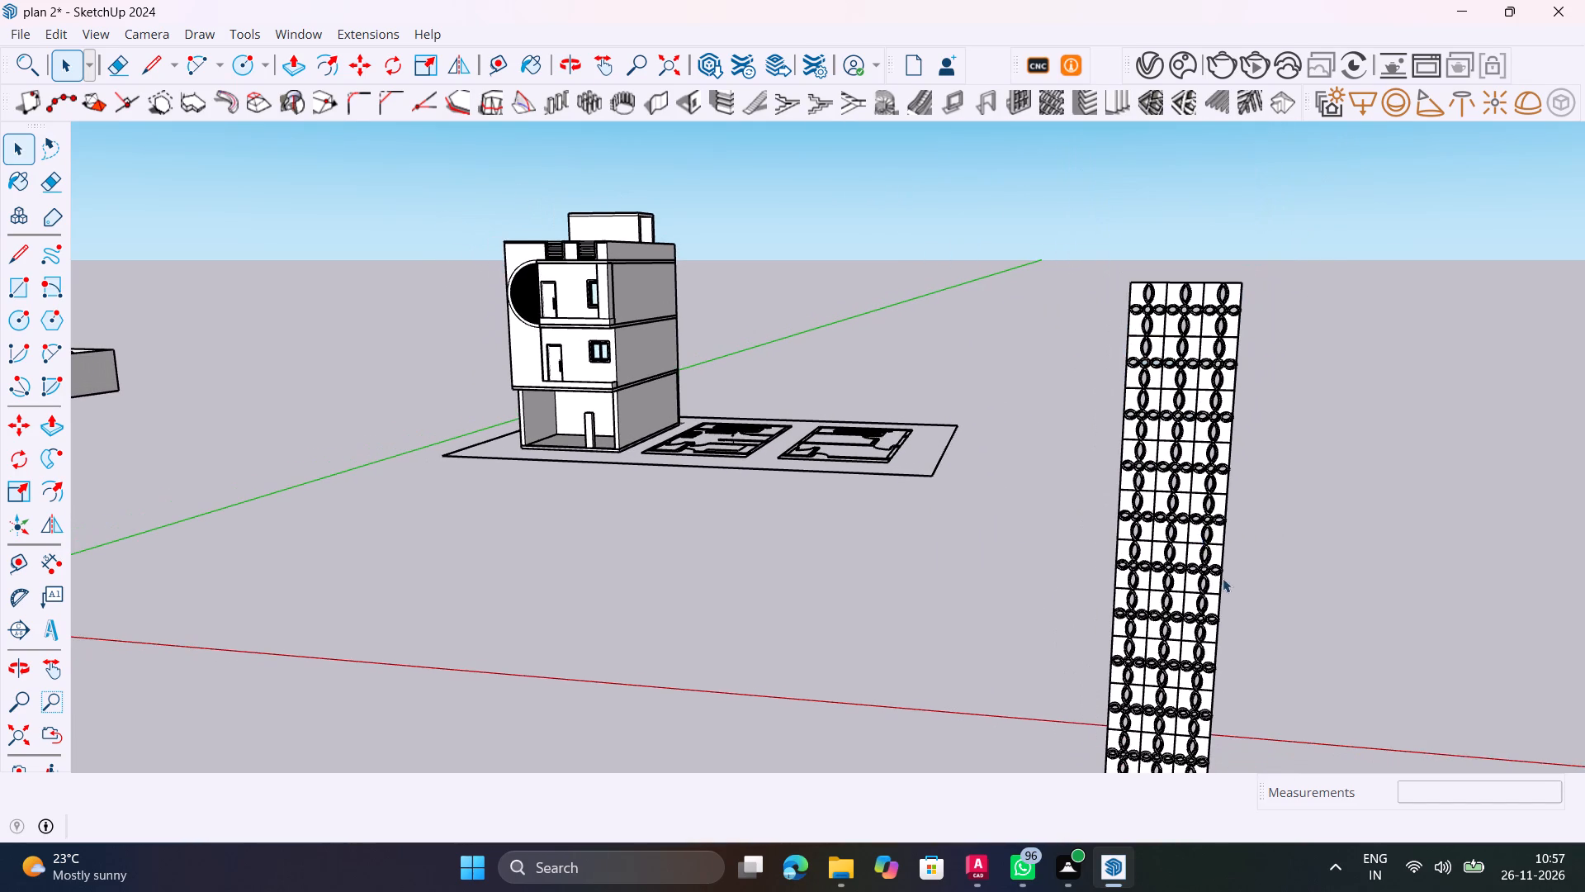
Move the entire patterned panel by its bottom outer corner onto the outer corner of the upper balcony's ledge on the front facade.
scroll(1221, 510, down, 7)
drag(1310, 673, 1159, 318)
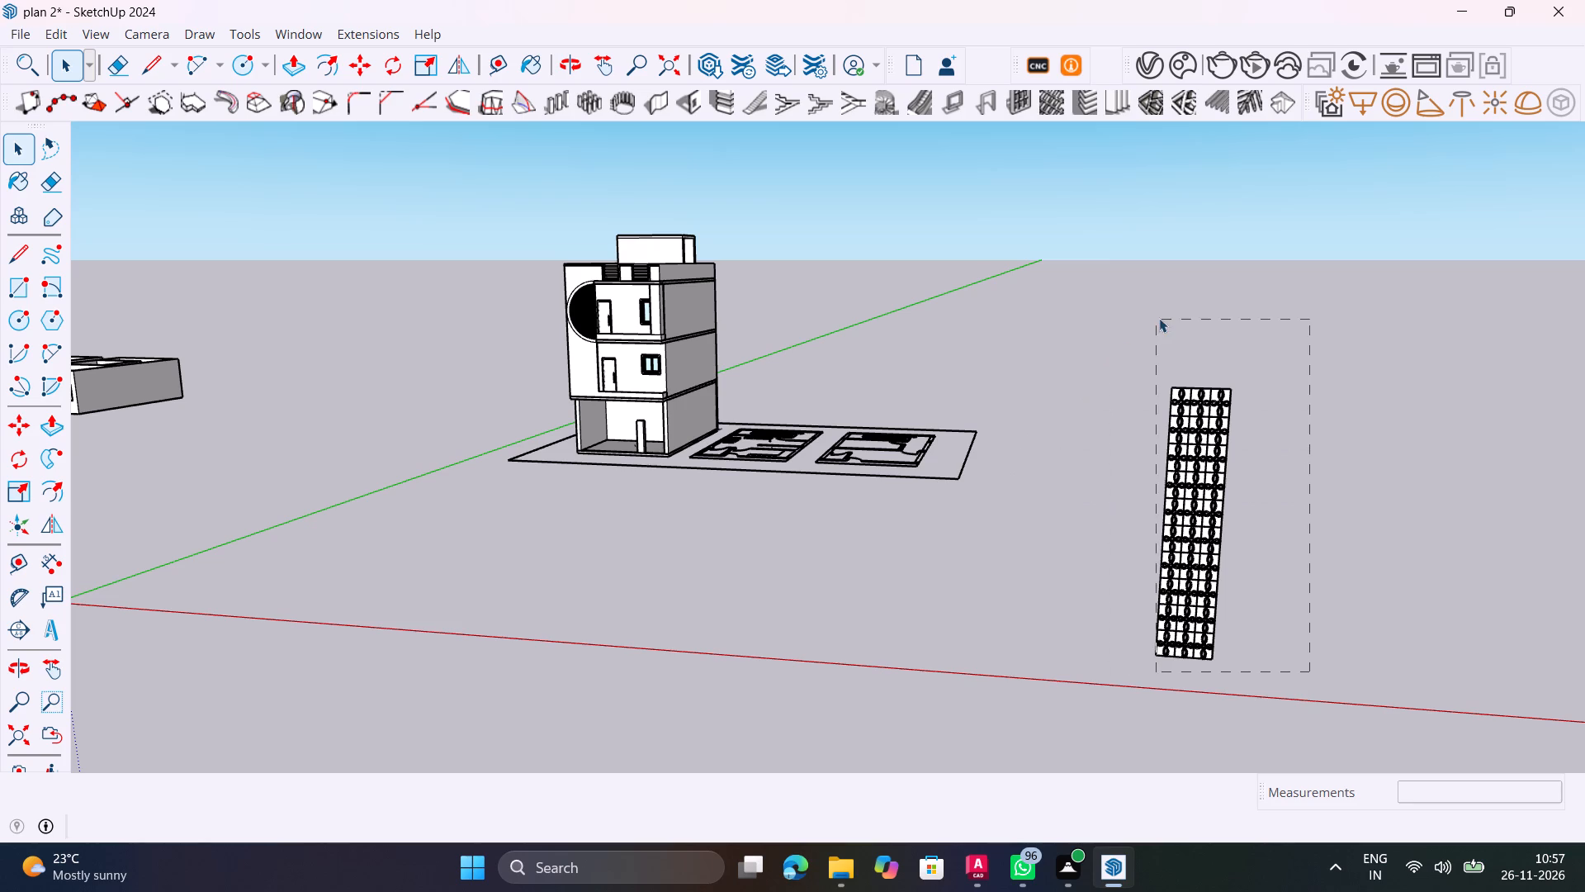
drag(1159, 318, 1129, 351)
scroll(1242, 650, up, 4)
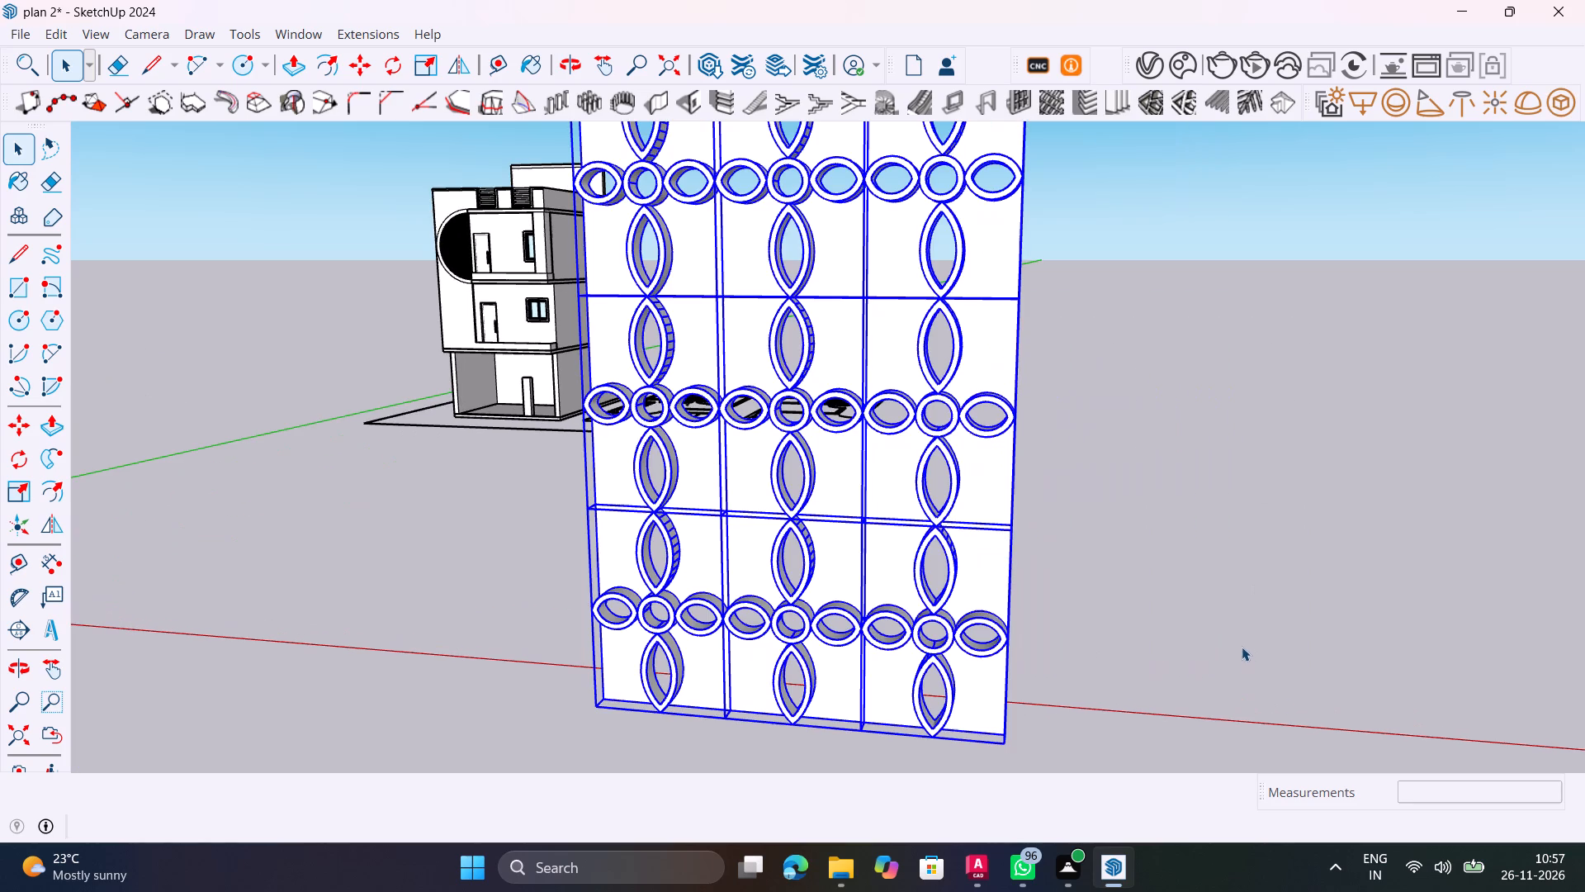
key(m)
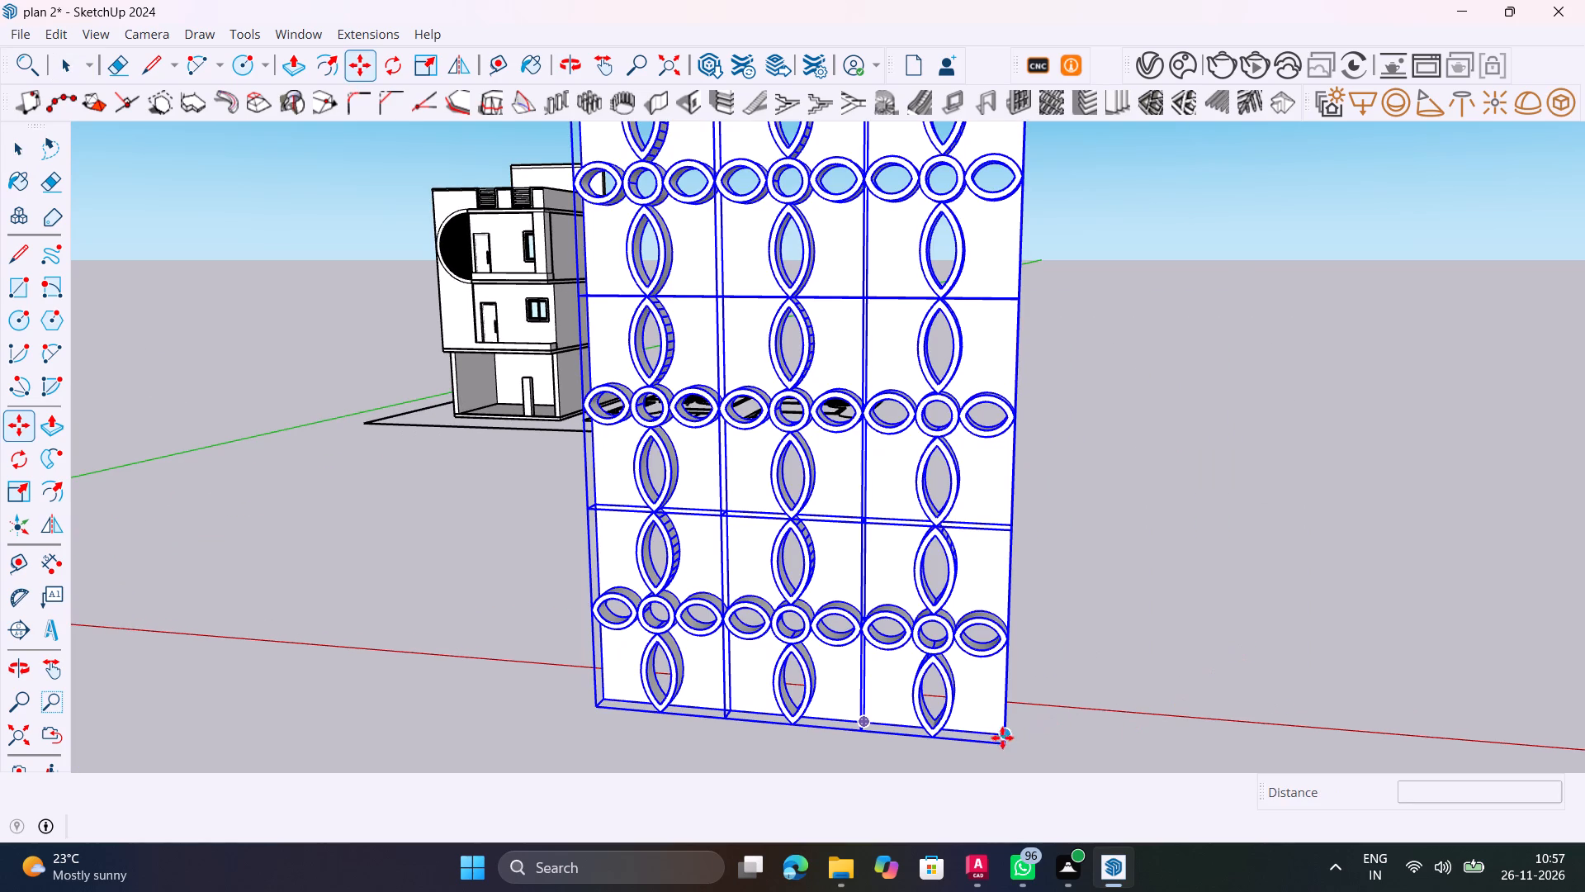
click(1005, 747)
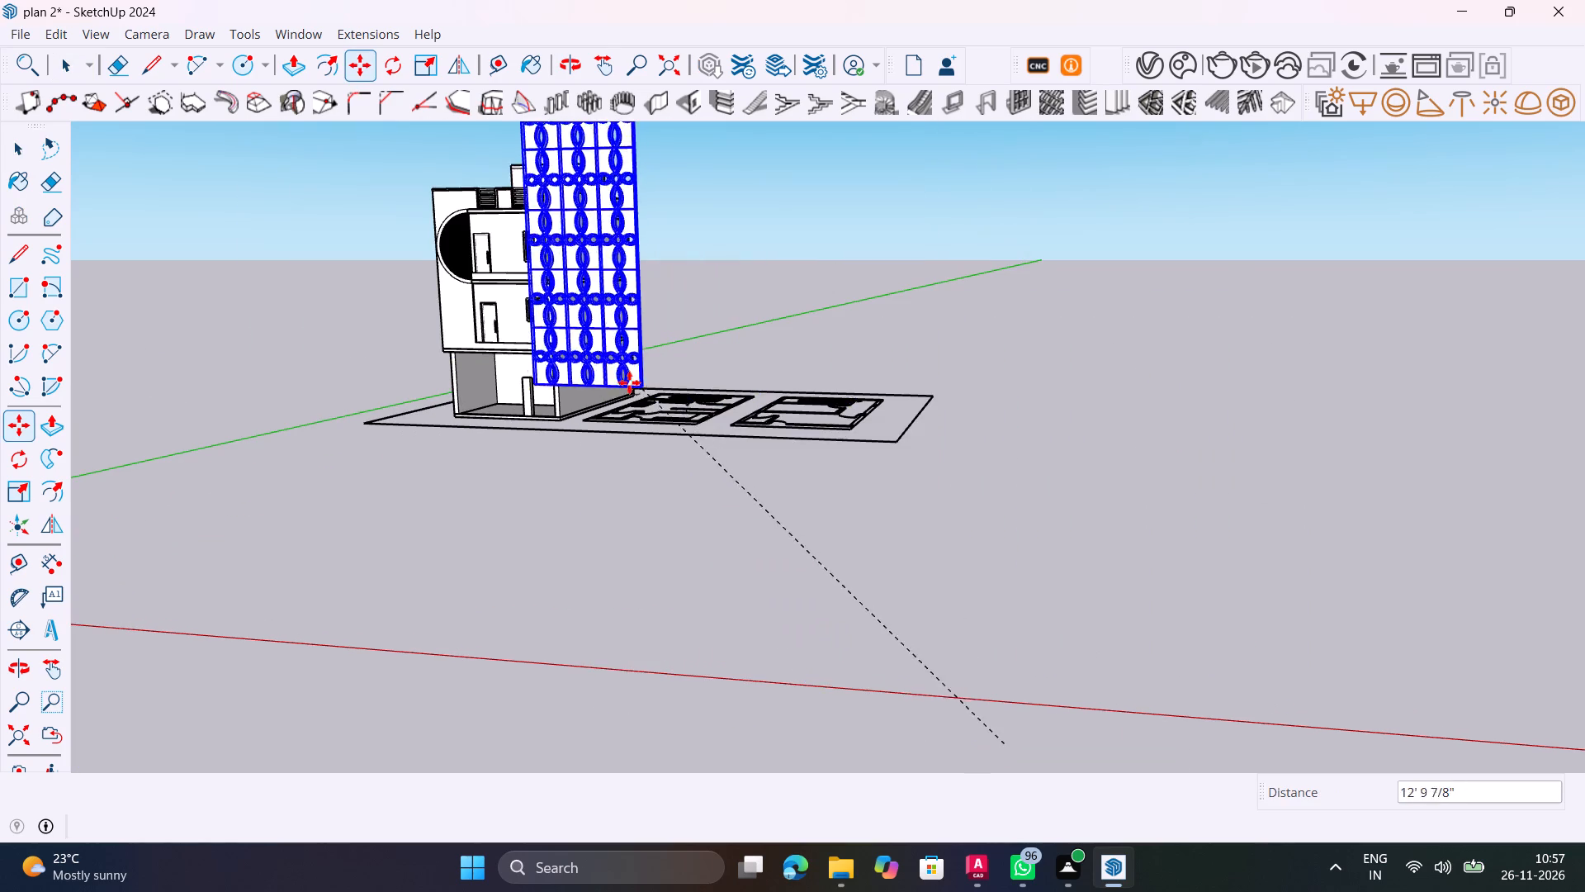
scroll(624, 383, down, 5)
shift+middle_drag(603, 358, 815, 715)
middle_drag(499, 226, 658, 415)
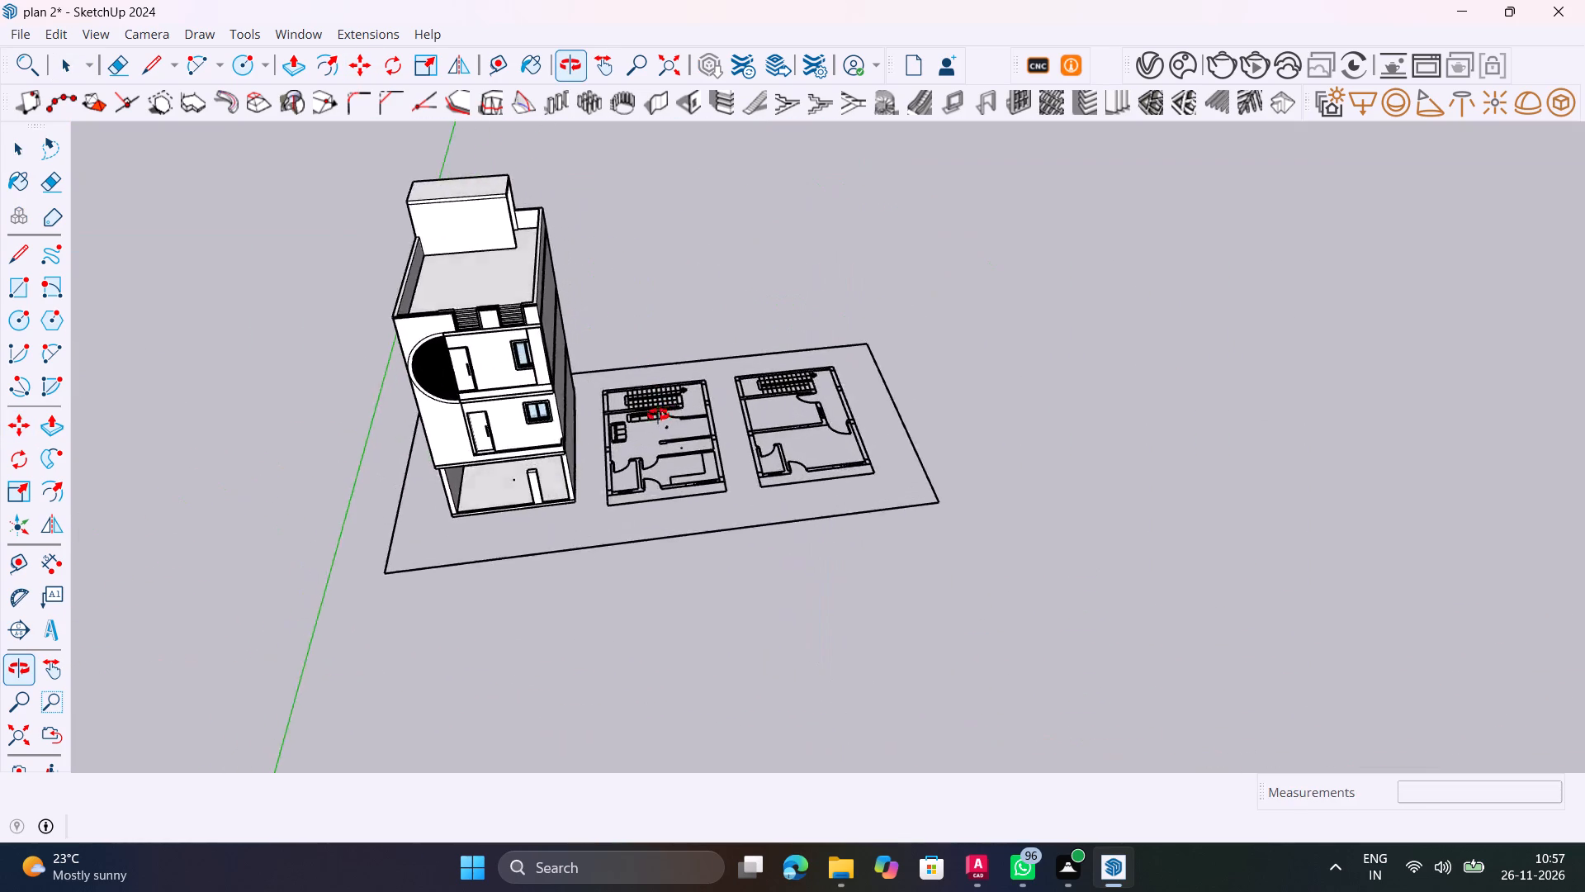
middle_drag(658, 415, 513, 352)
scroll(518, 271, up, 20)
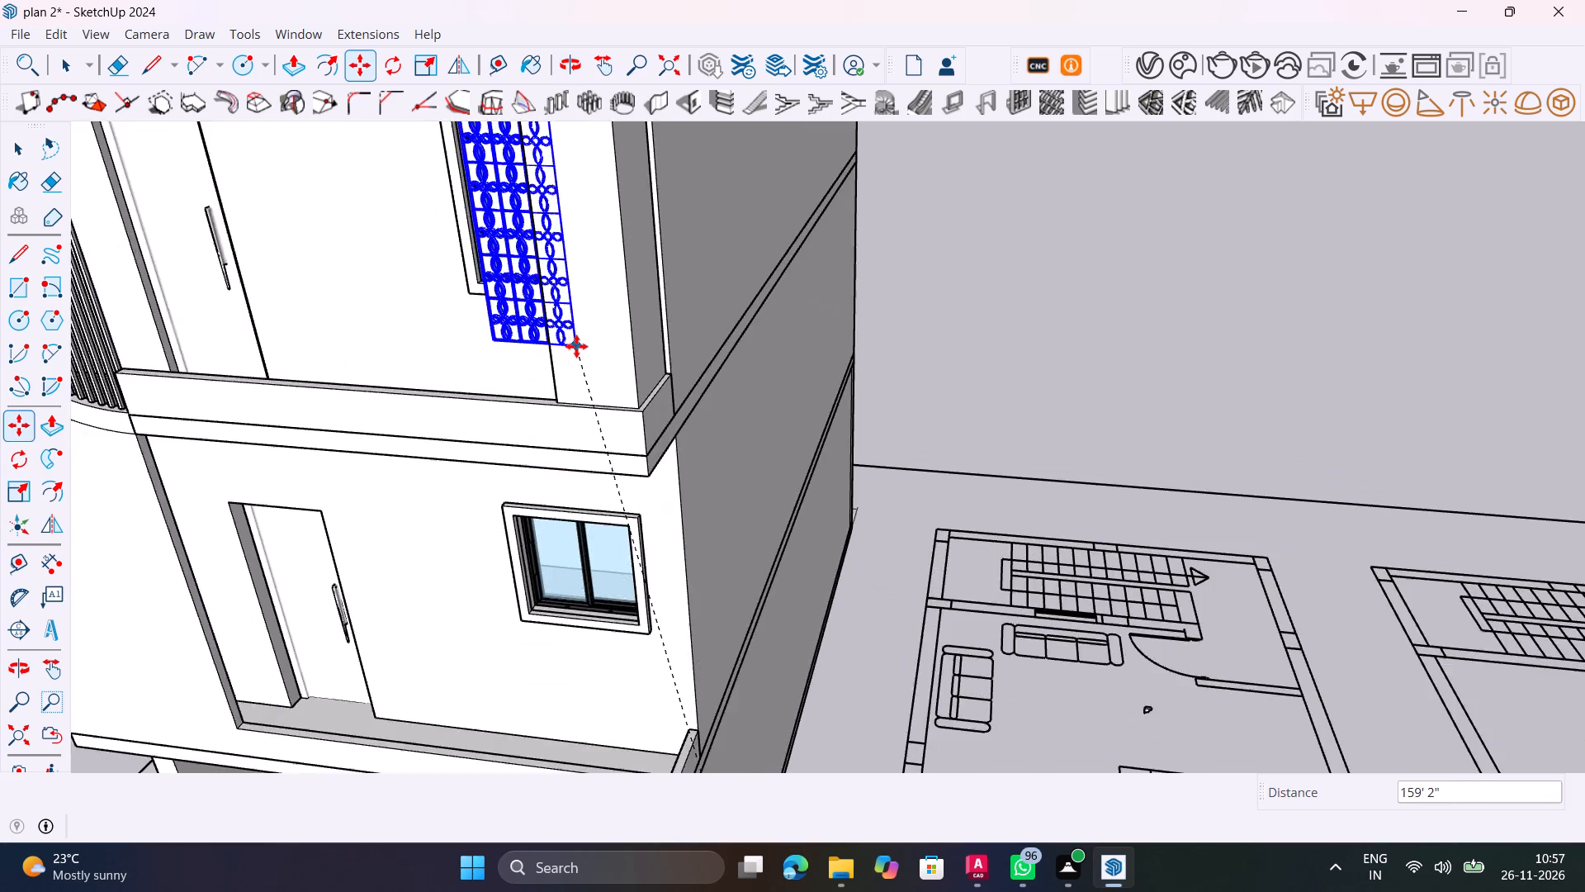
scroll(576, 346, up, 17)
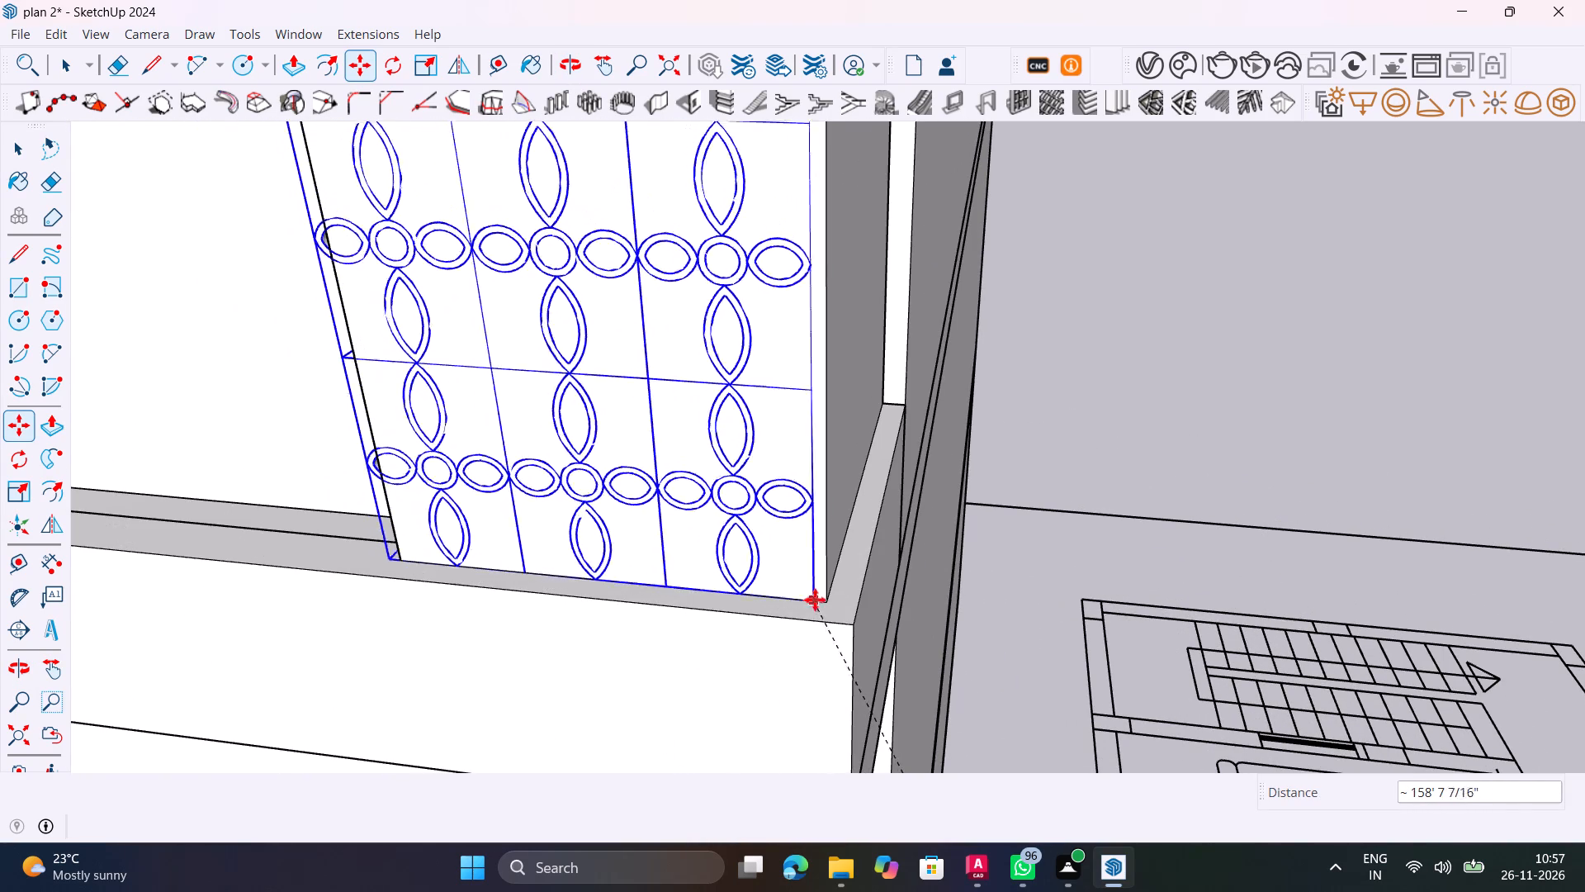
click(824, 607)
middle_drag(788, 604, 517, 567)
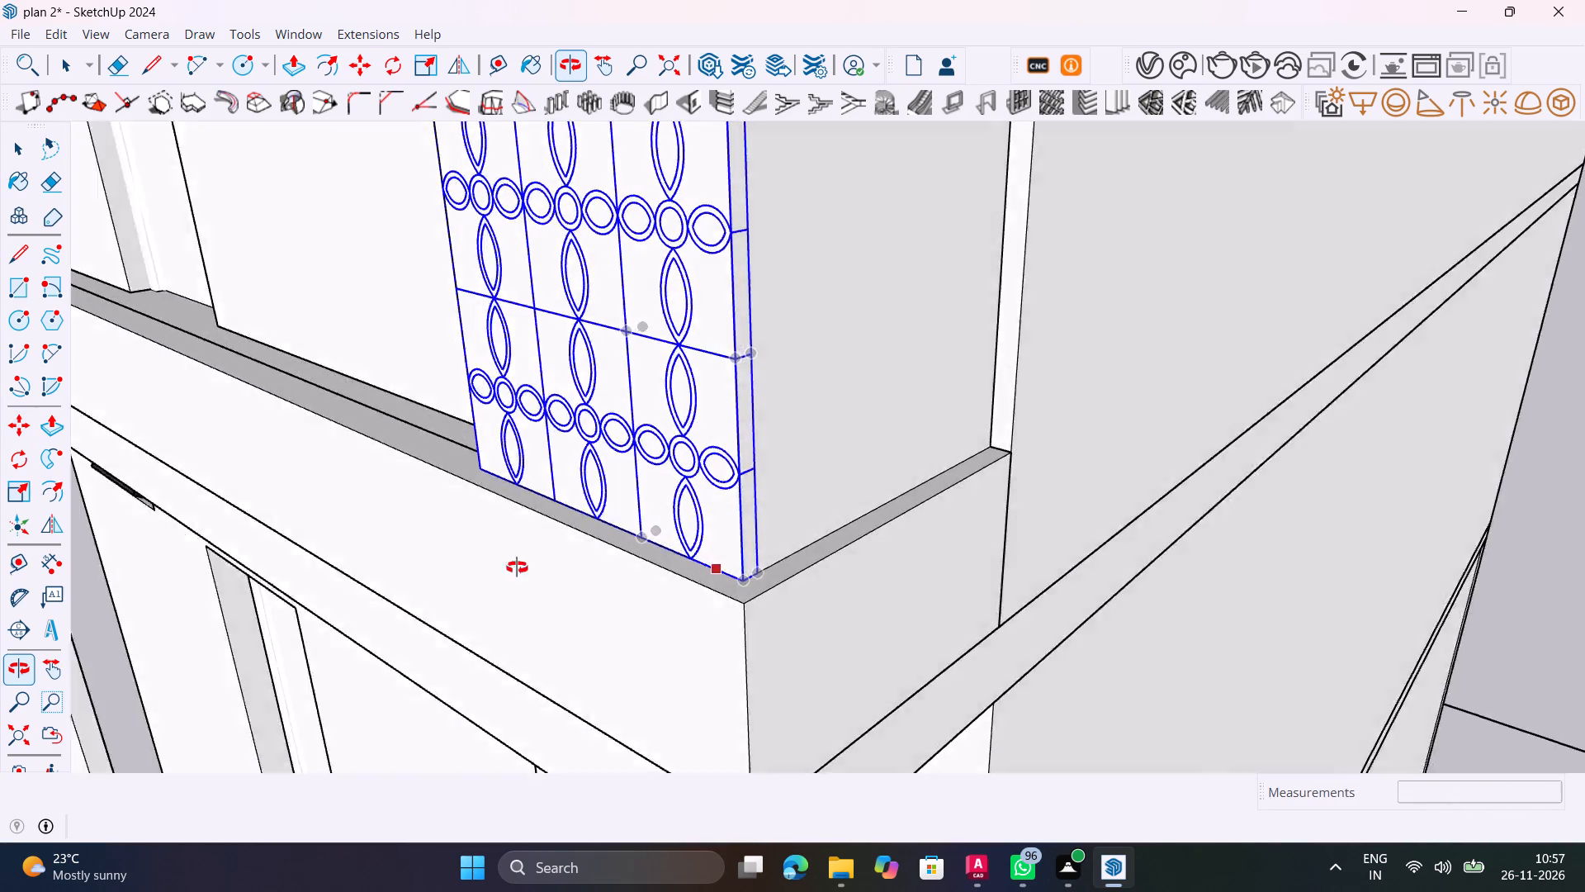
middle_drag(517, 567, 876, 598)
scroll(878, 602, down, 20)
scroll(878, 602, down, 1)
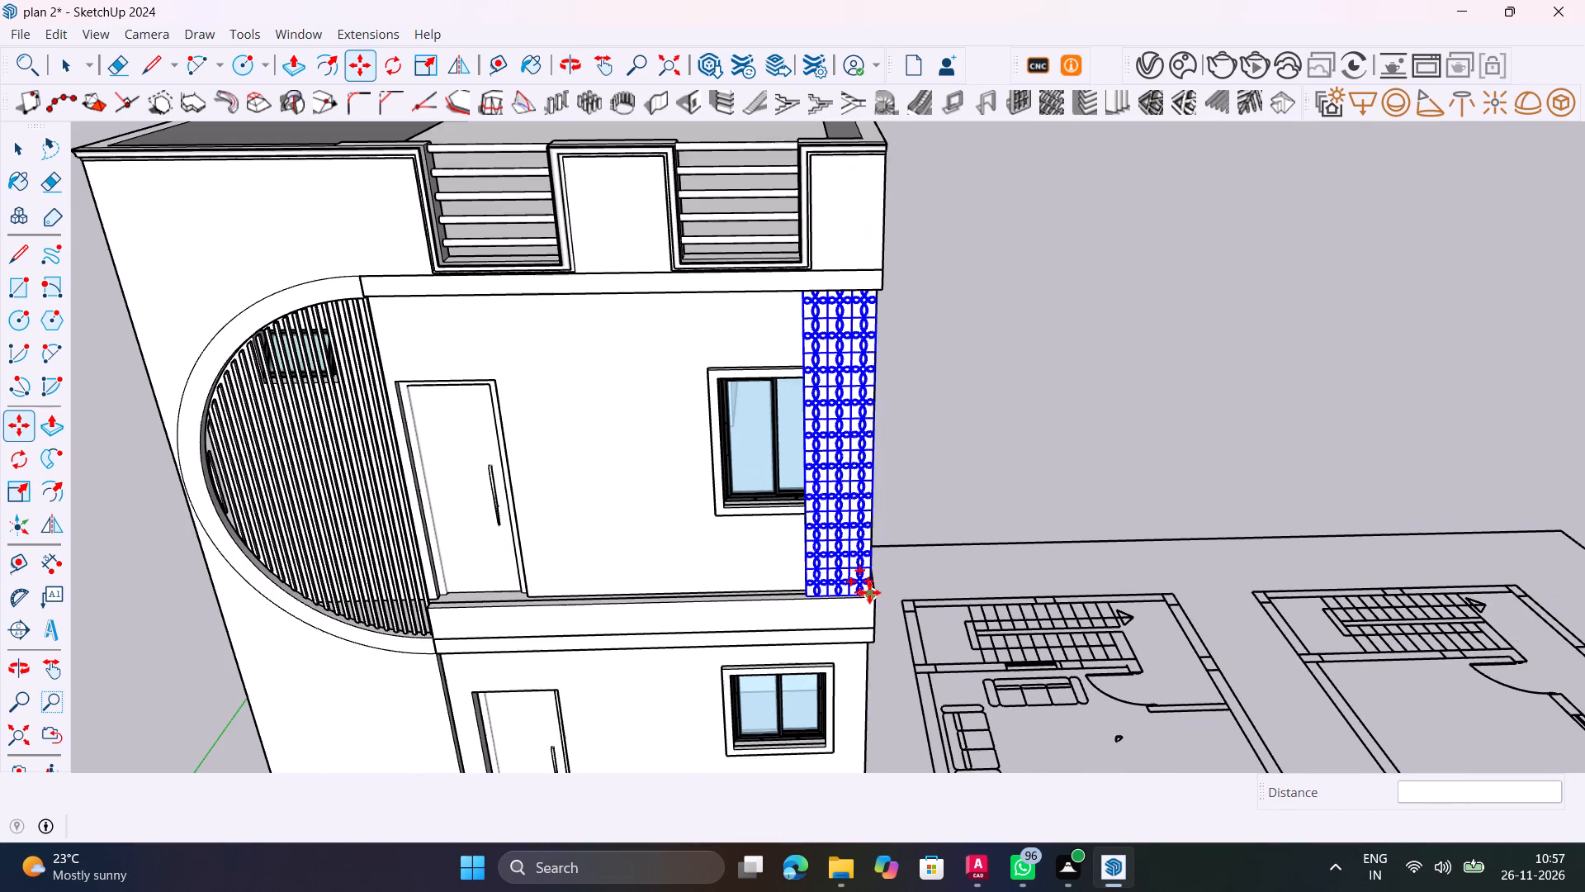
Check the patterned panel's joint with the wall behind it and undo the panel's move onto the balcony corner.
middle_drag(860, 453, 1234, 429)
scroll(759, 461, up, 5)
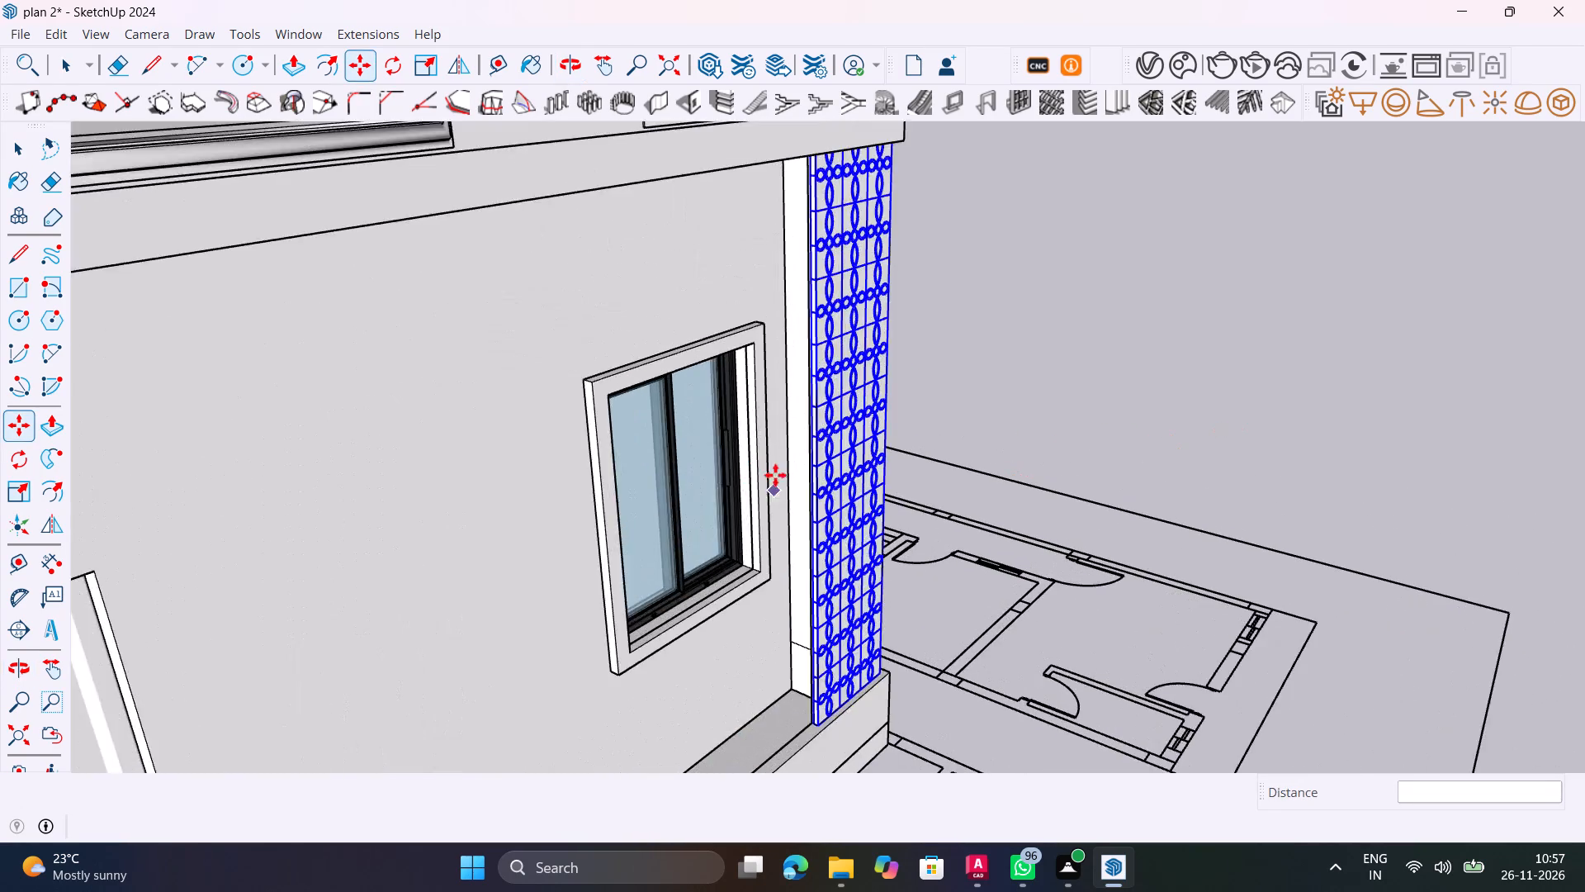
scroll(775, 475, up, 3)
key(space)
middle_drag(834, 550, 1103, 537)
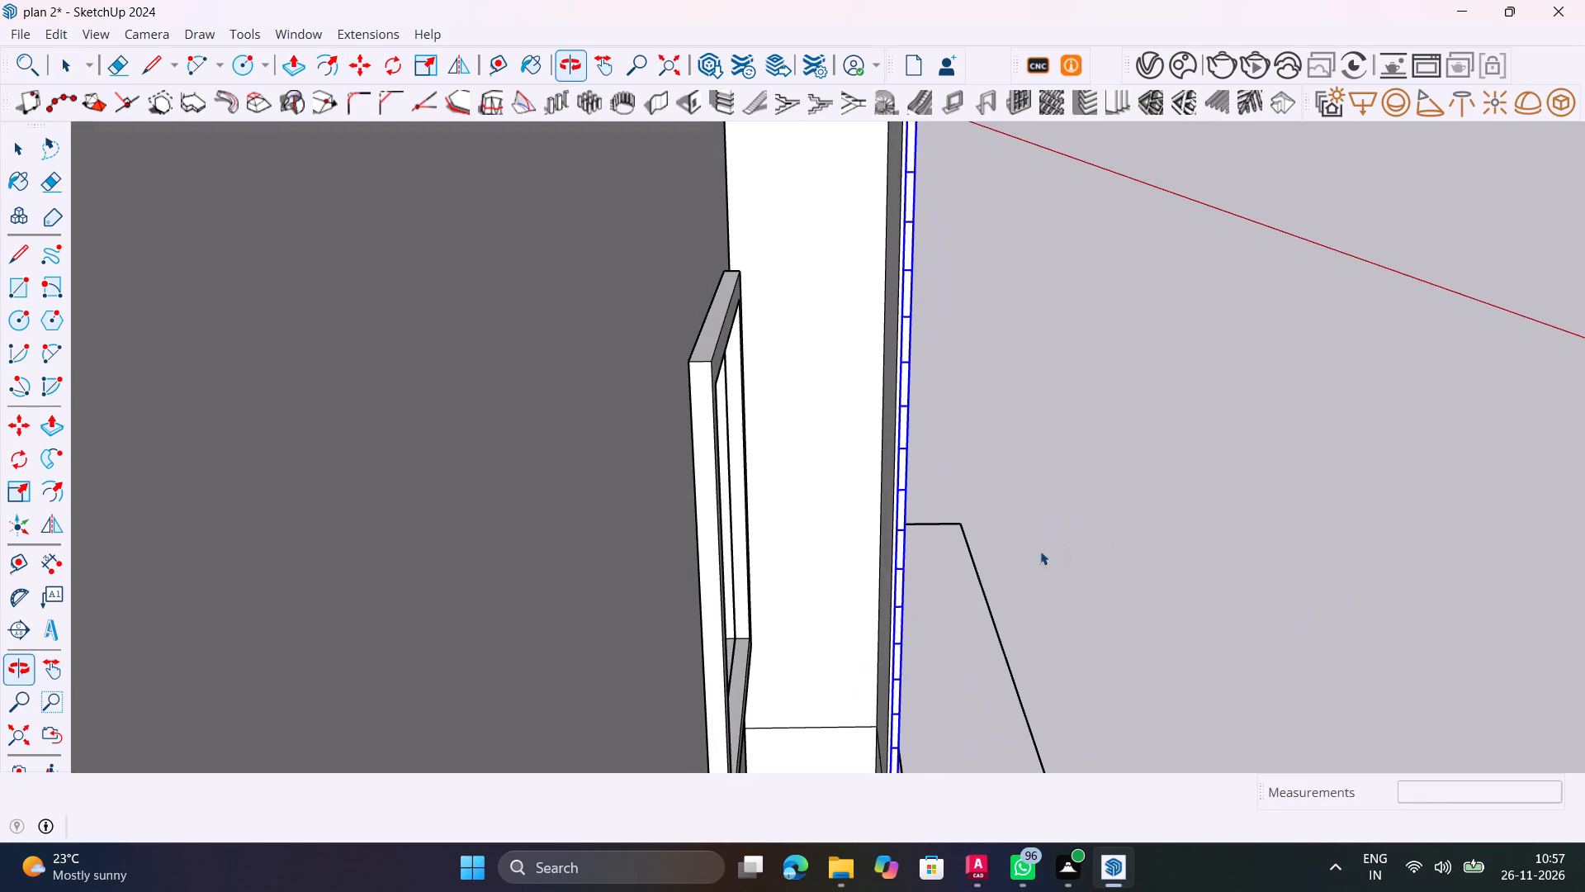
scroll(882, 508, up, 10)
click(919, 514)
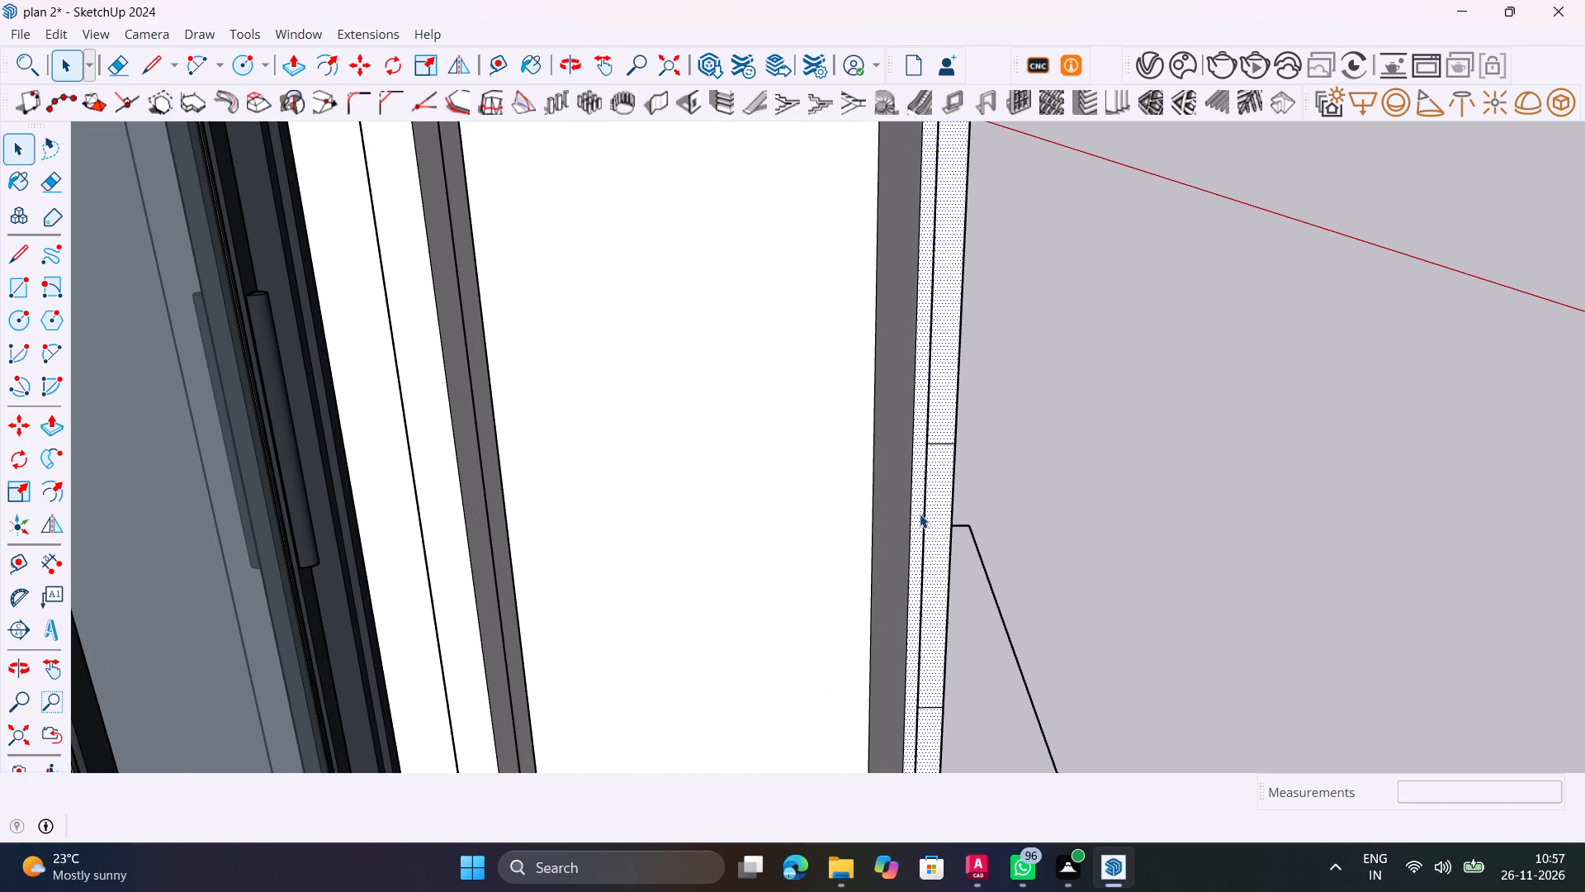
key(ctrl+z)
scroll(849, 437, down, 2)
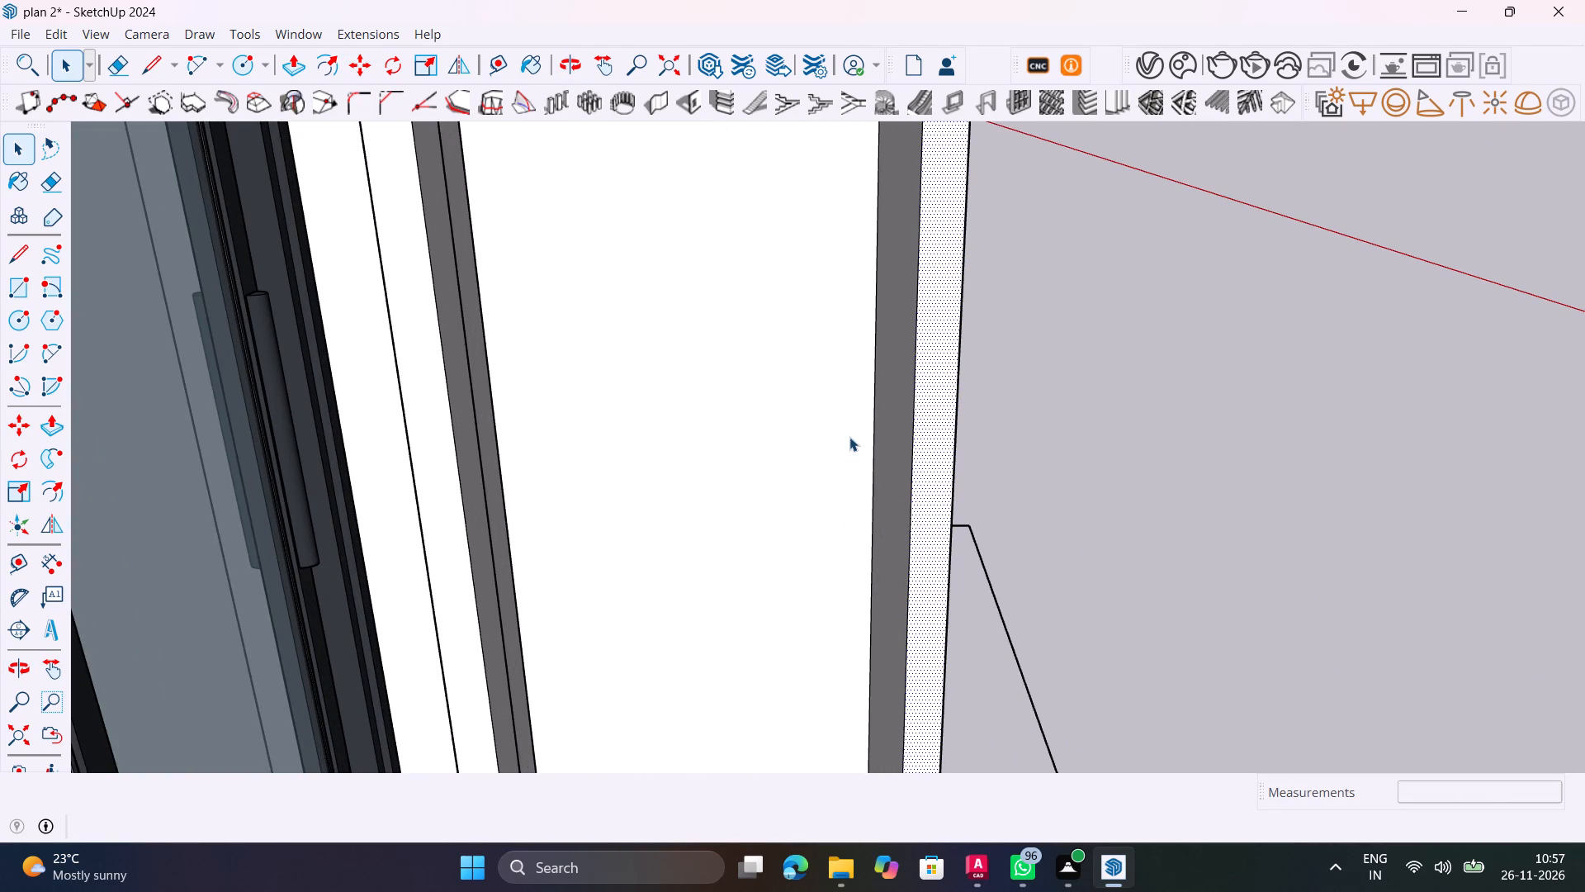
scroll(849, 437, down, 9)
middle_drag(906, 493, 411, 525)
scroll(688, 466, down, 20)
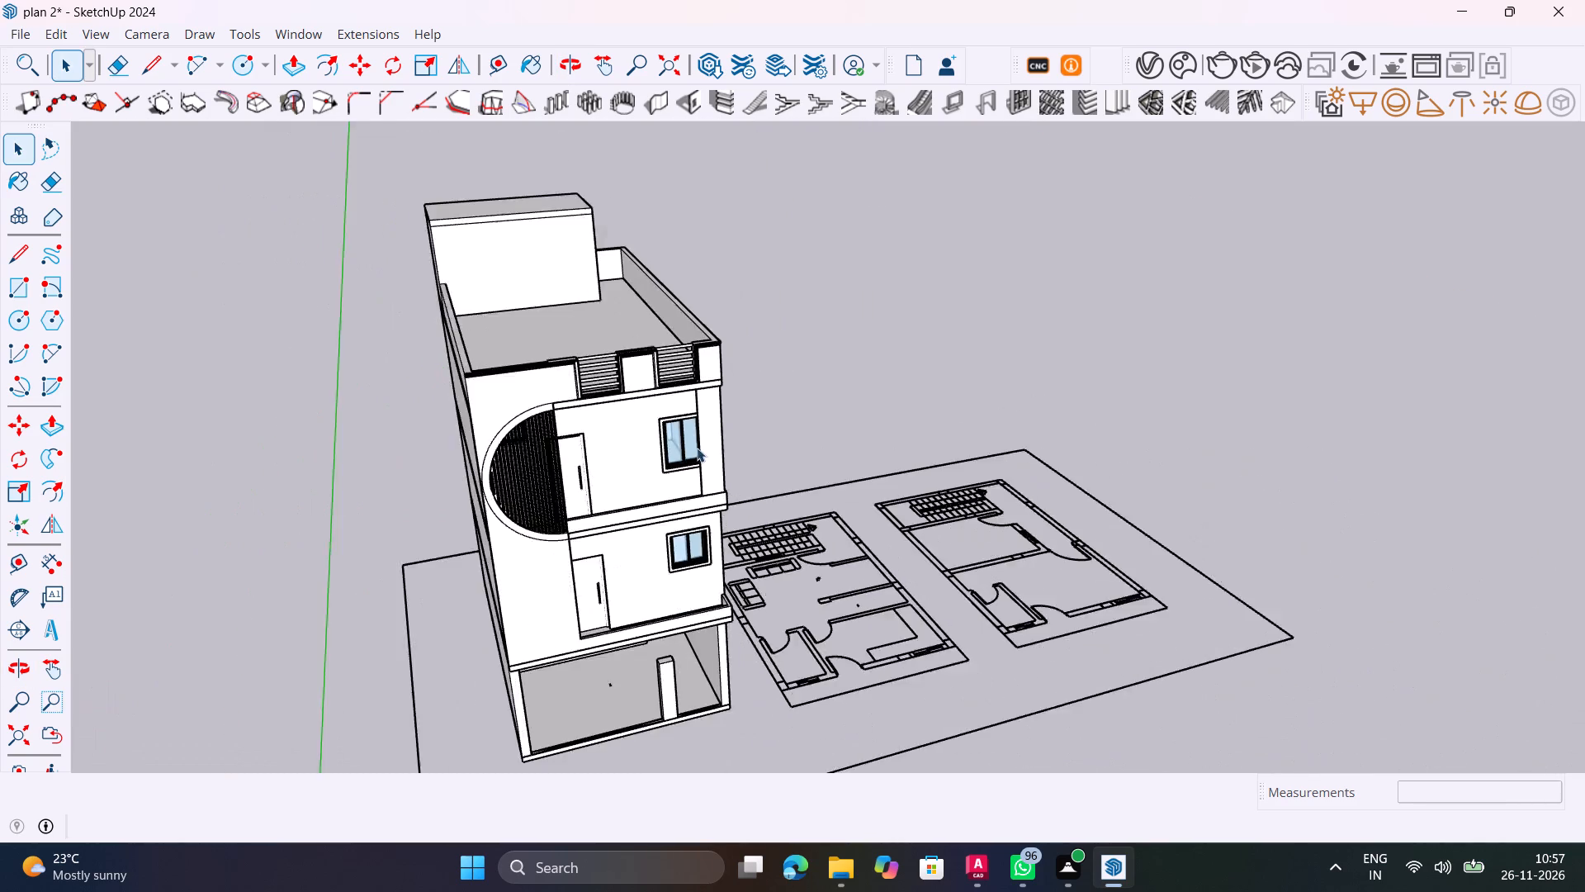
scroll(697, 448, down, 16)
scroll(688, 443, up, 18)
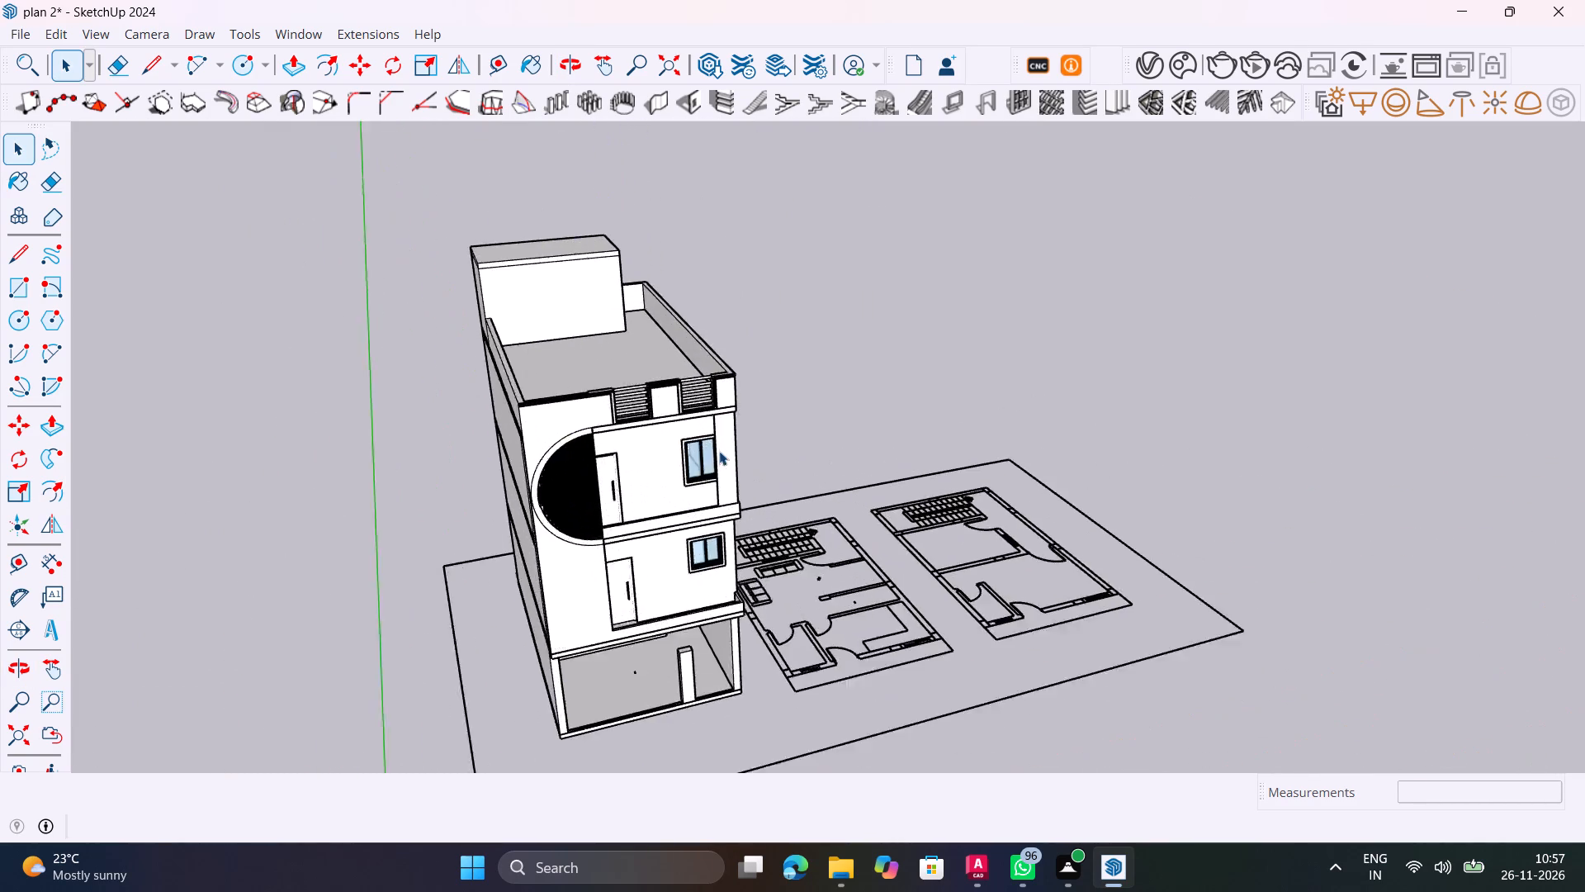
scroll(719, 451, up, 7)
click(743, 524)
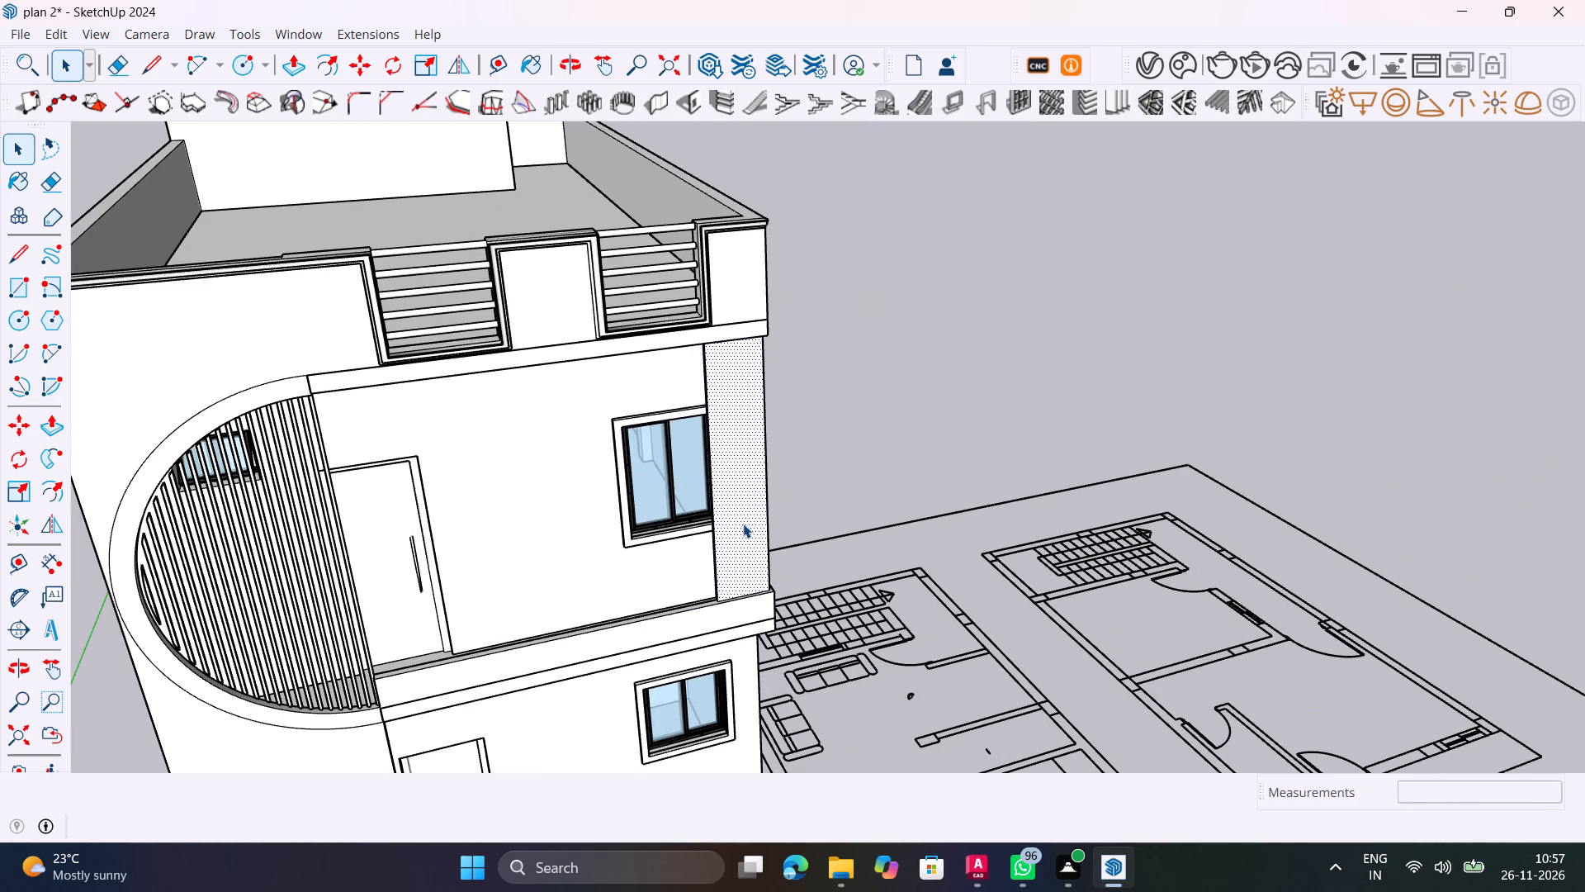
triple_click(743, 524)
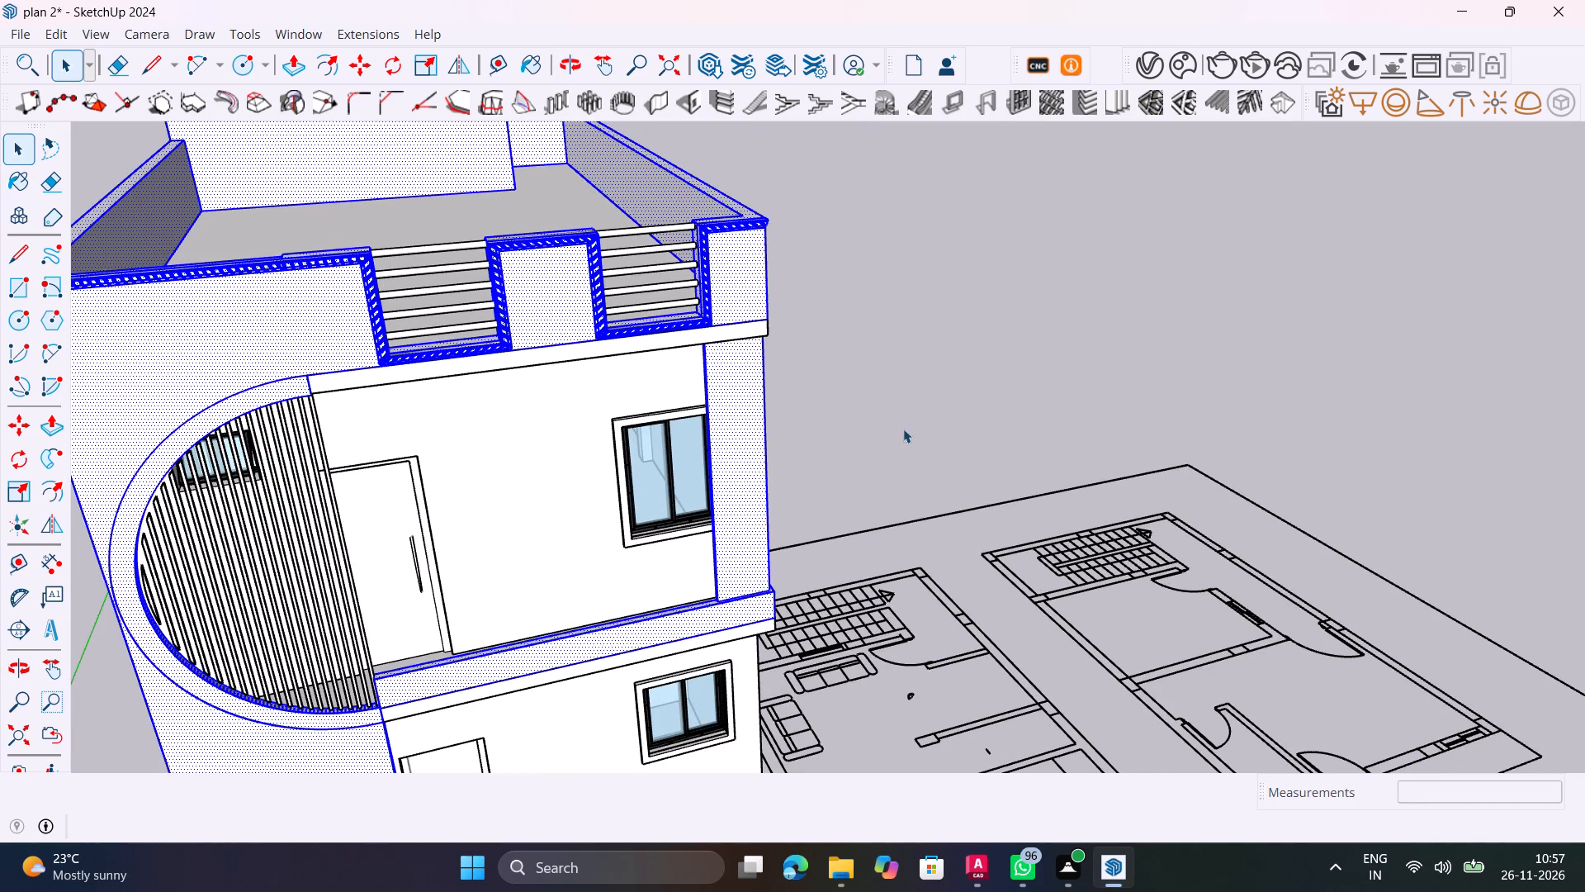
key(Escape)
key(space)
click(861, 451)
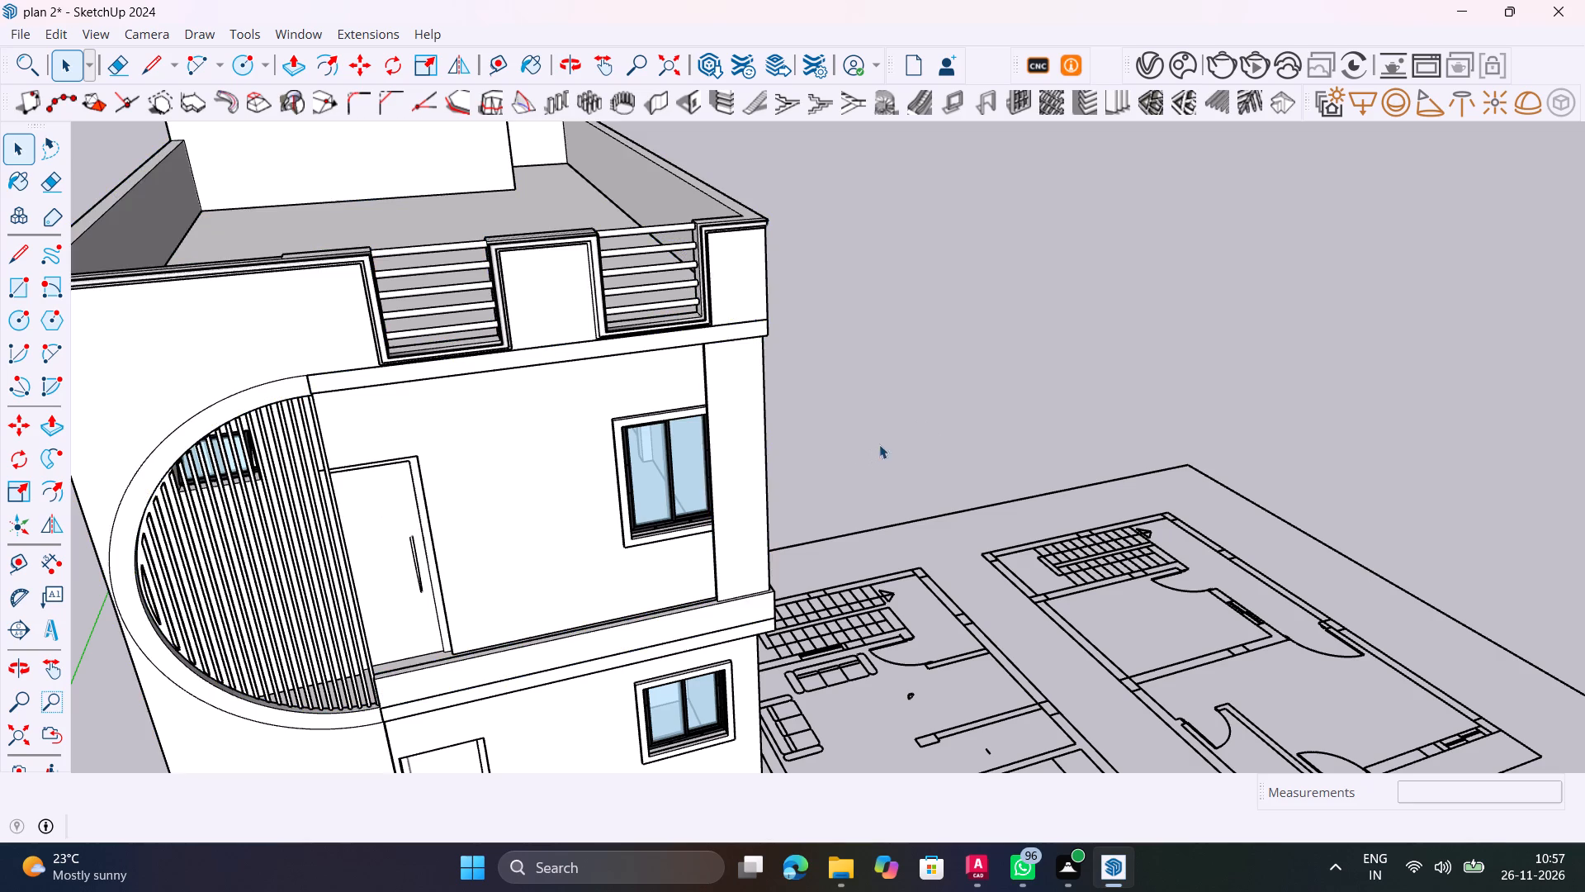
Push the front and side faces of the plain wall strip at the upper balcony corner inward.
middle_drag(838, 464, 445, 506)
click(759, 486)
scroll(760, 486, up, 2)
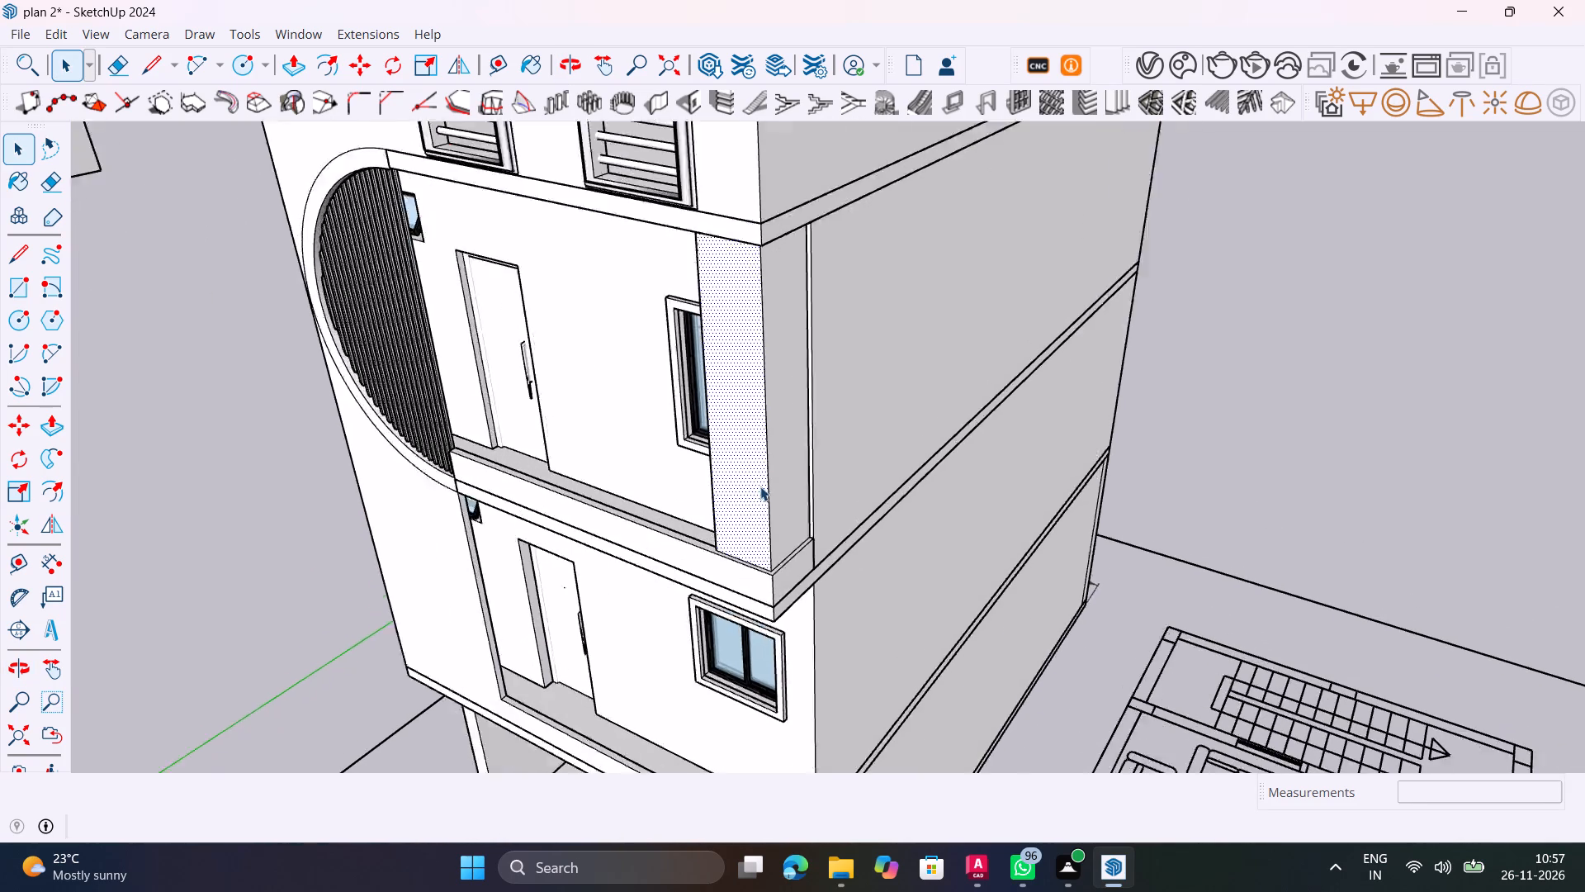
scroll(760, 486, up, 9)
key(p)
drag(762, 474, 764, 472)
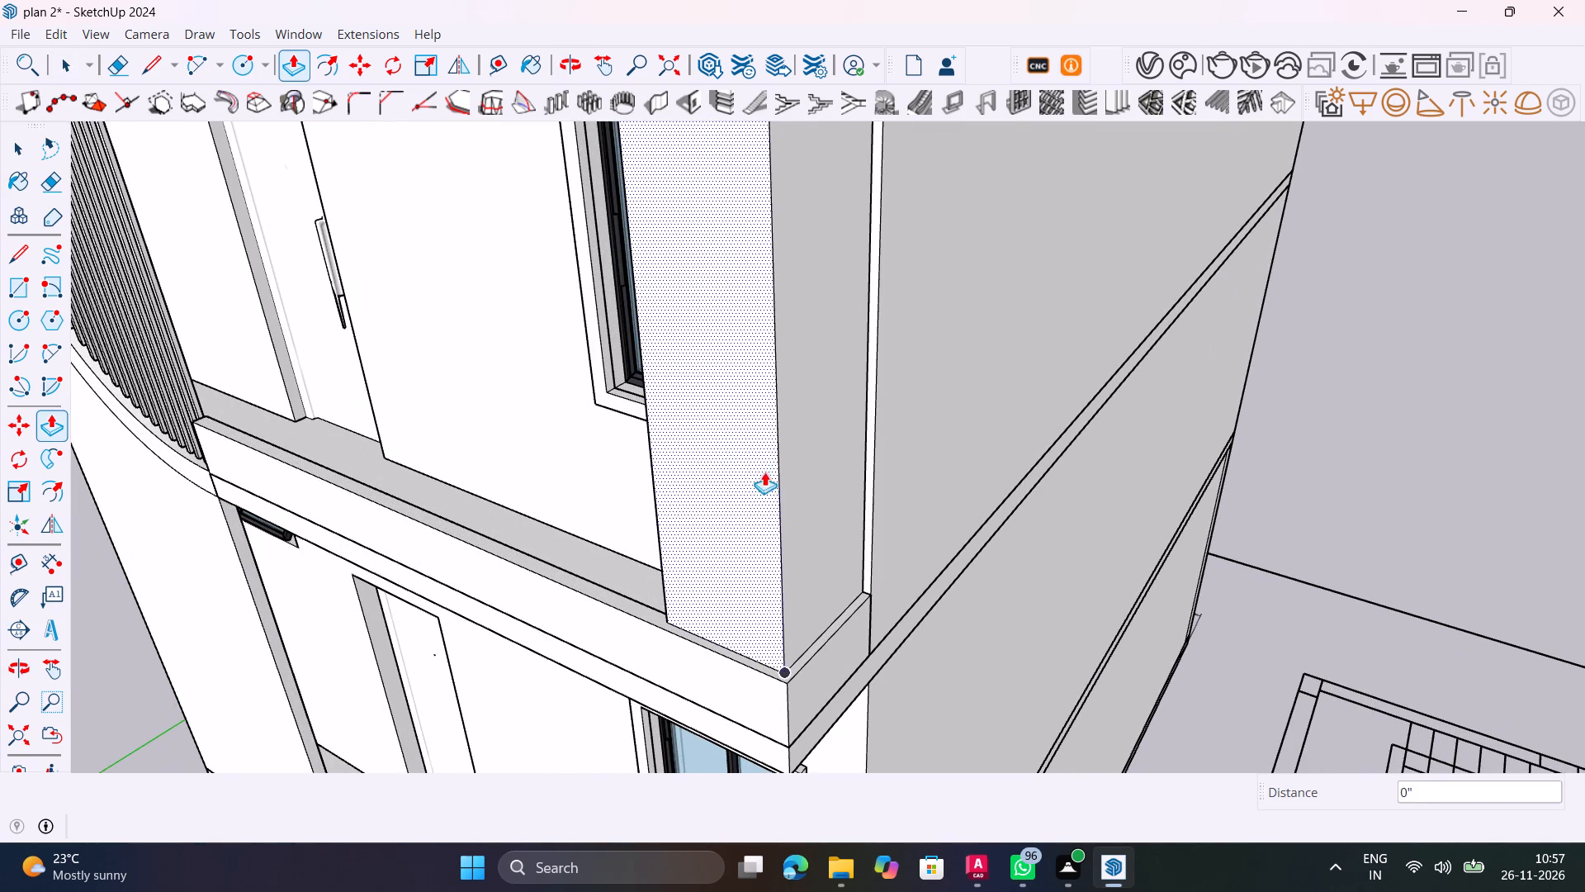
drag(764, 472, 771, 454)
drag(817, 503, 746, 486)
click(765, 501)
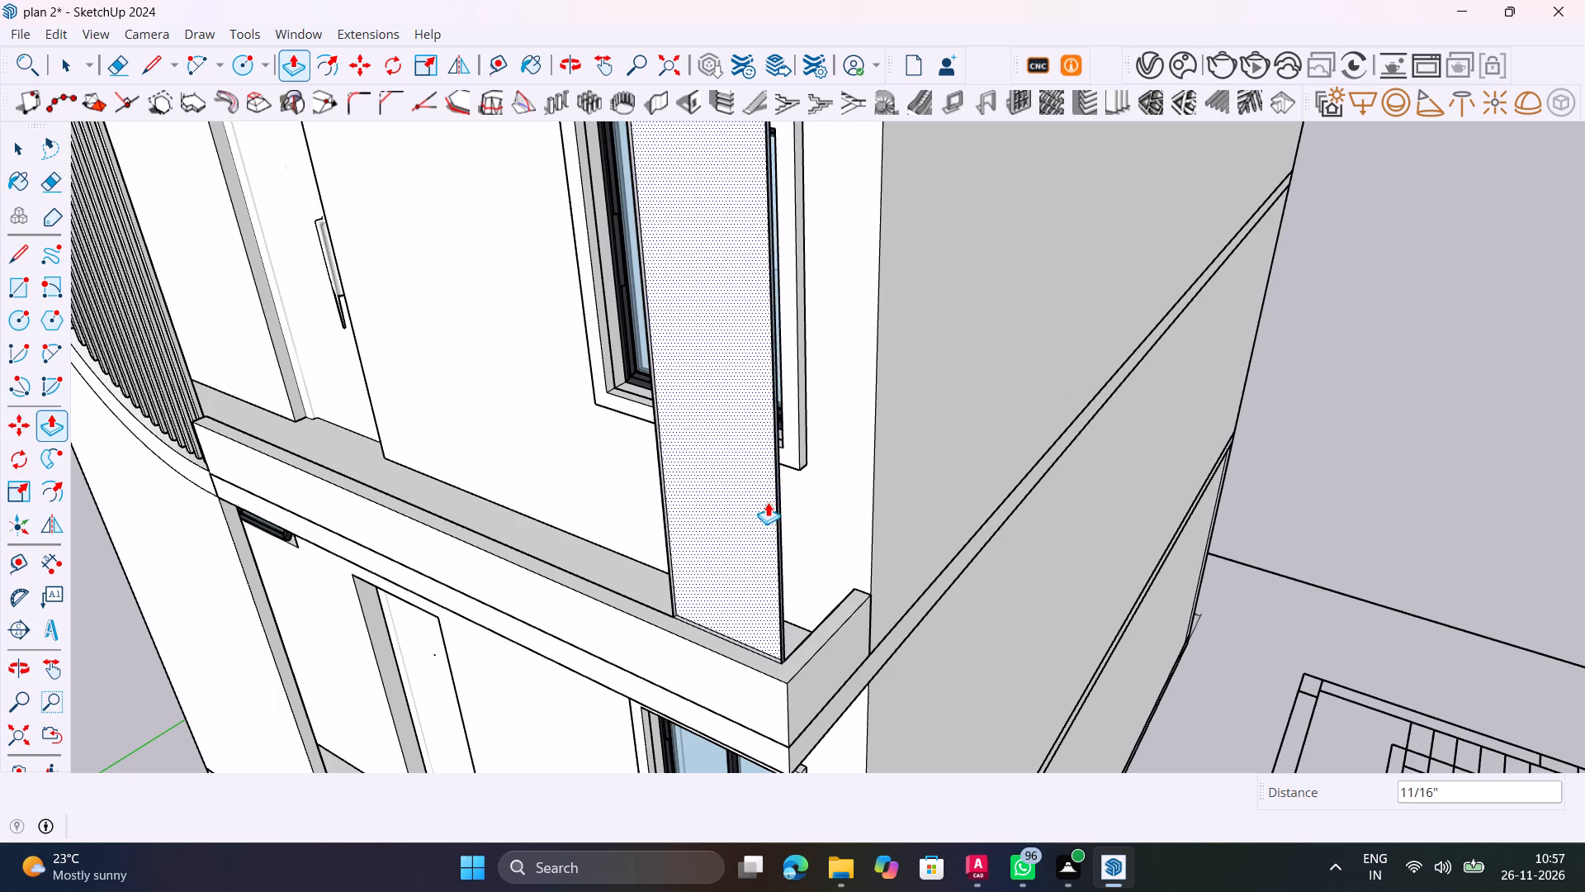
key(Escape)
key(space)
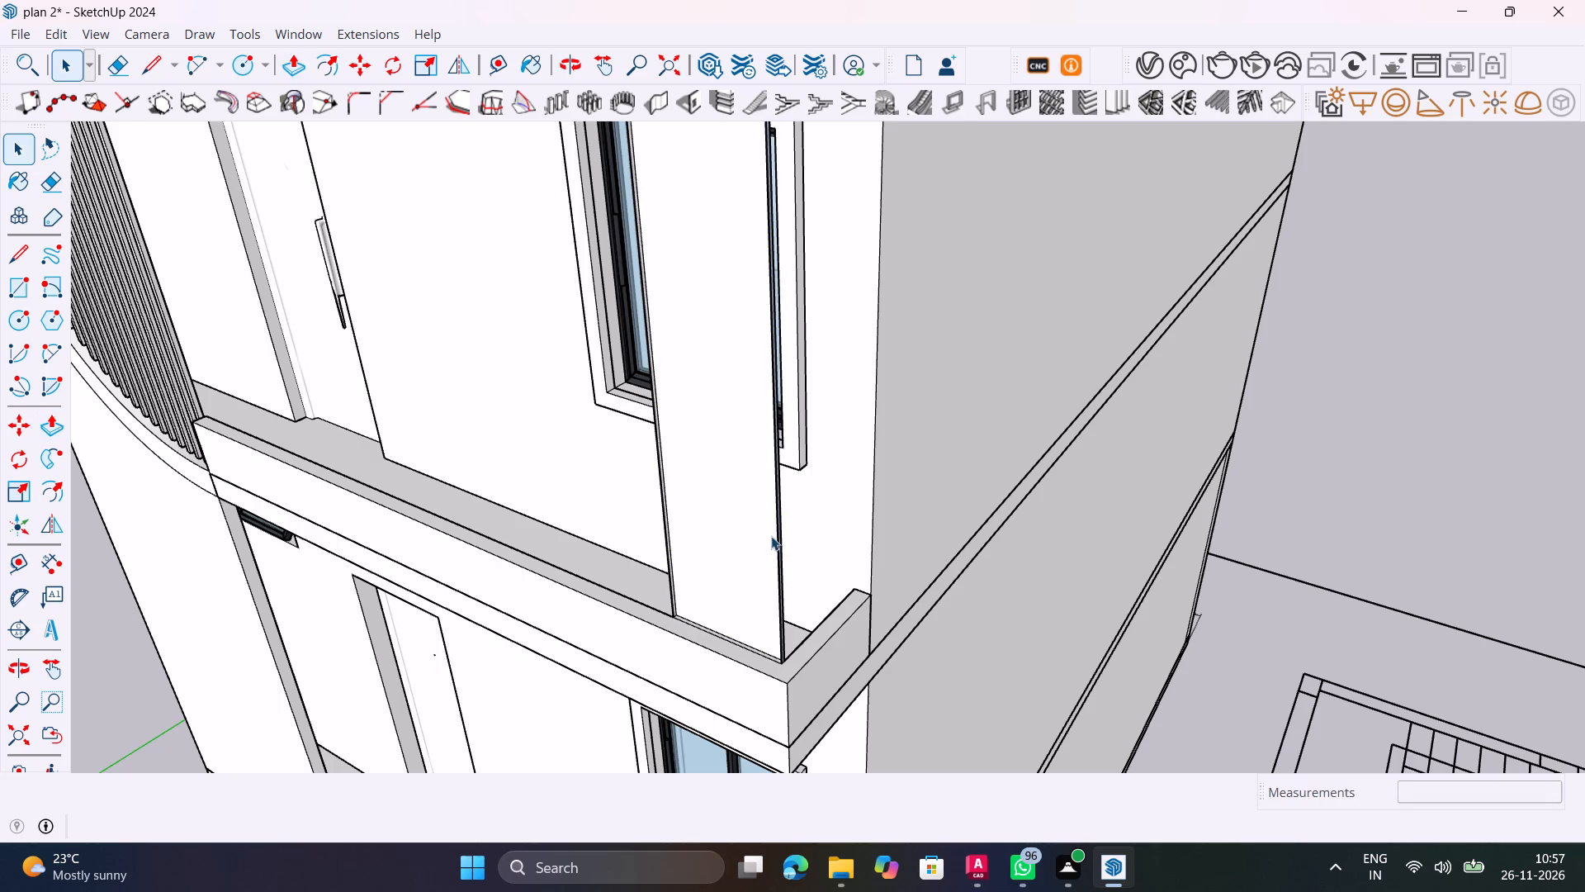
Erase the edges of the thin slab standing in front of the window at the upper balcony corner.
key(e)
drag(768, 536, 764, 496)
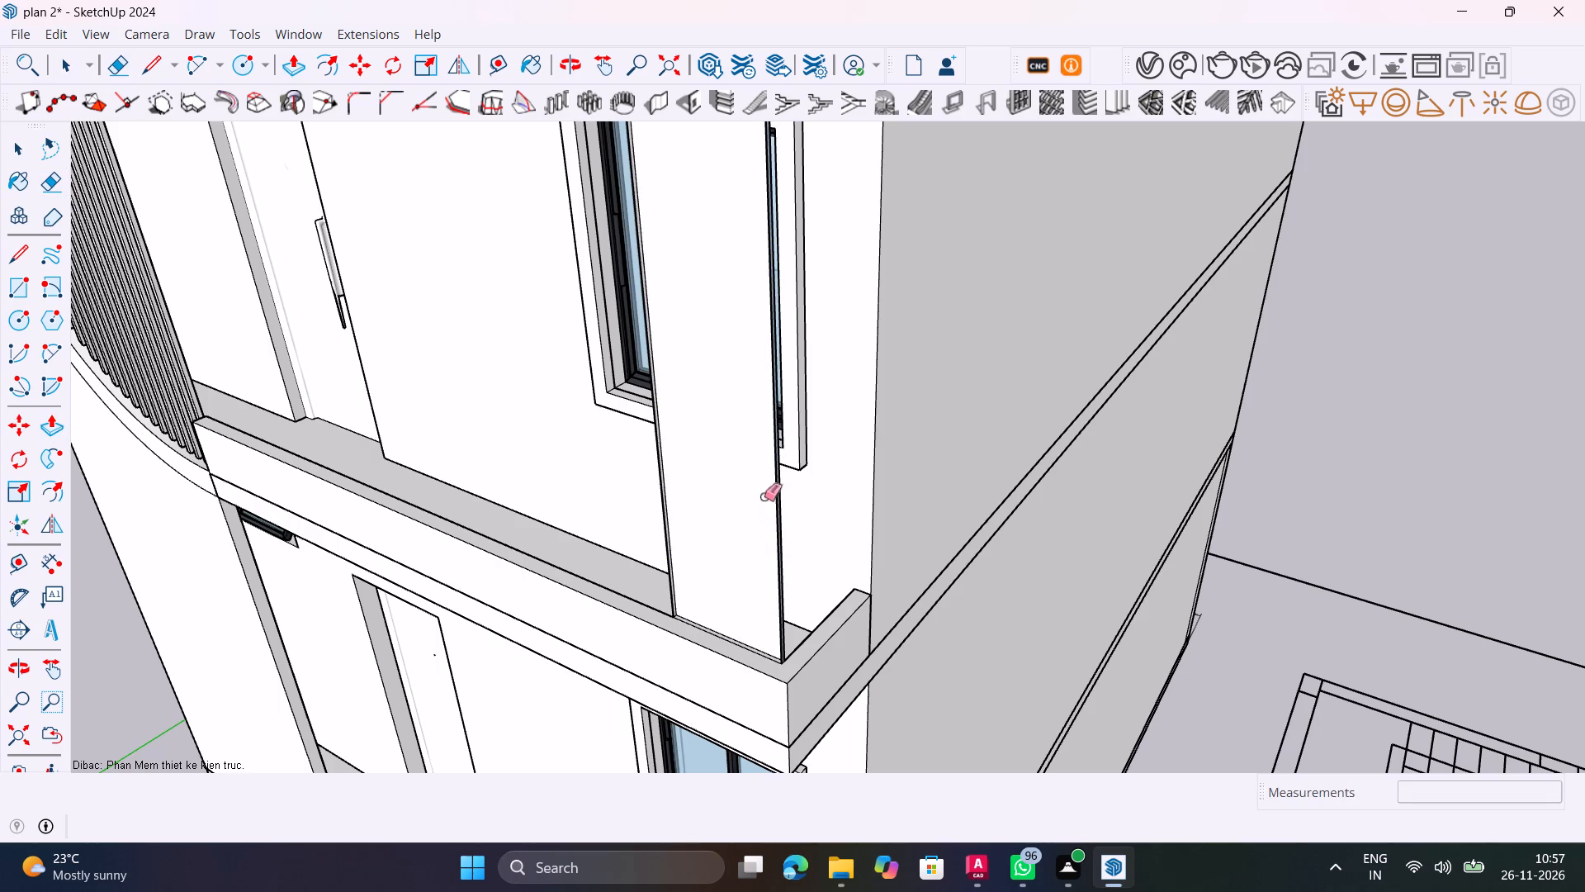
drag(764, 496, 792, 466)
key(ctrl+z)
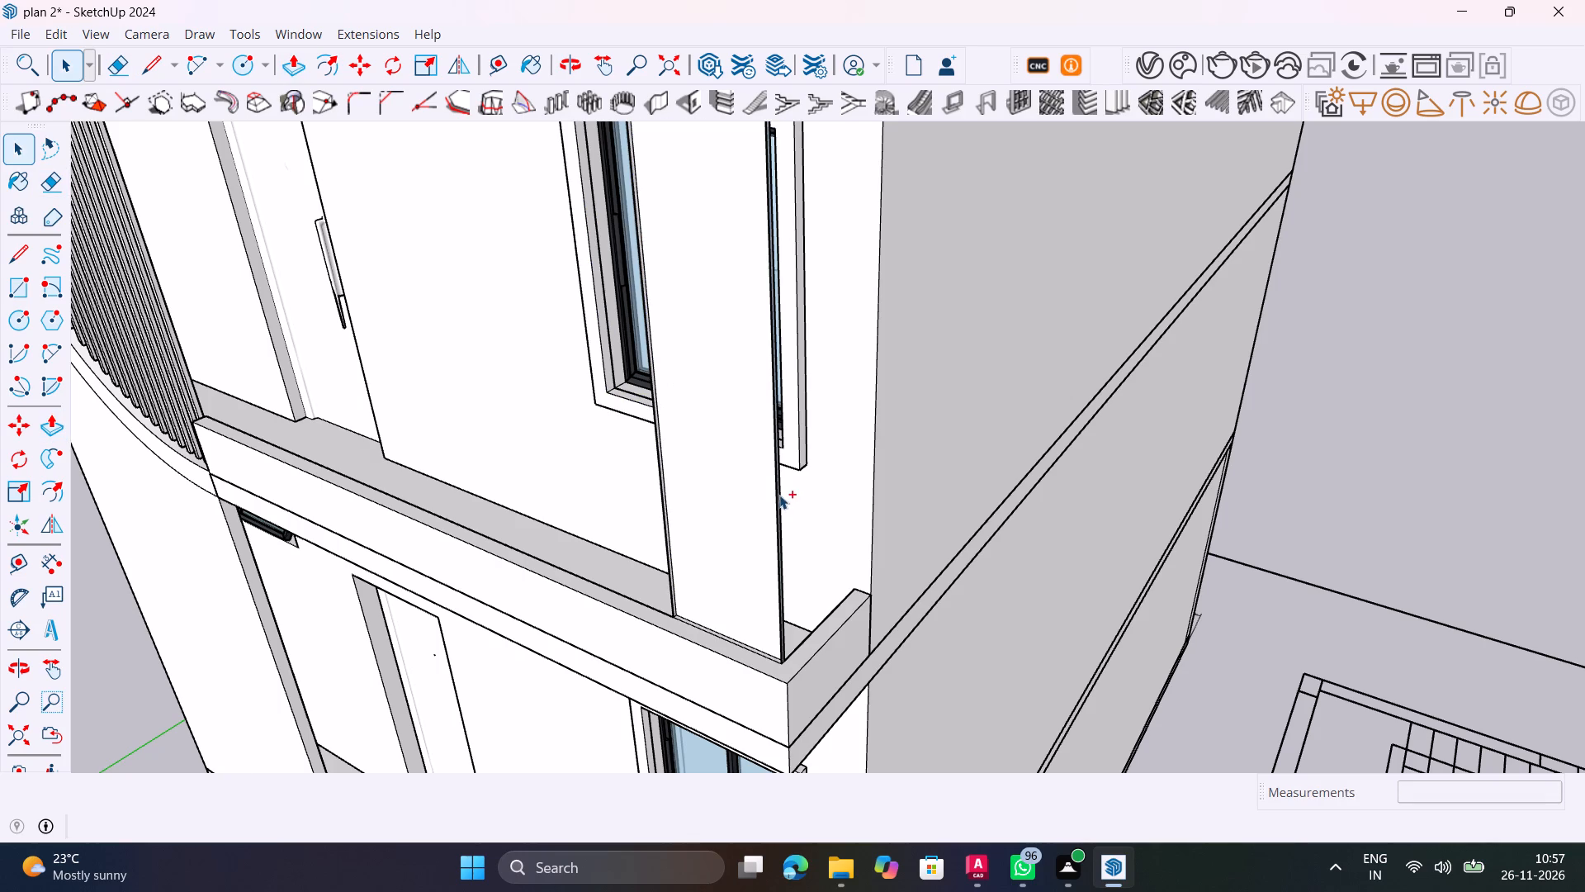
key(e)
drag(763, 533, 785, 543)
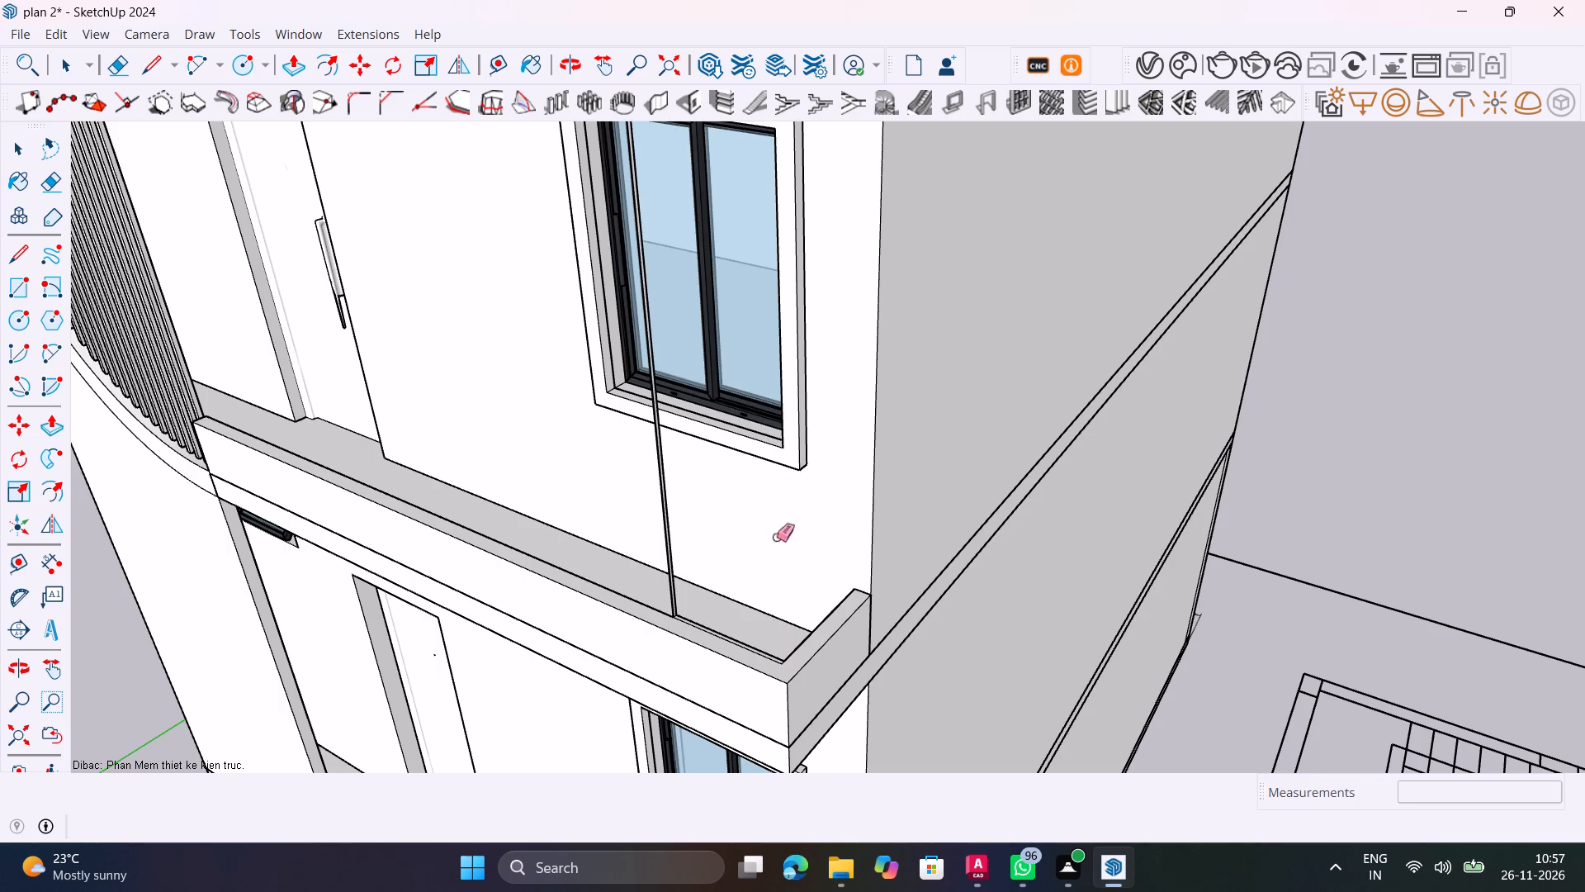
drag(737, 533, 649, 522)
Erase the slab's leftover edges from the top of the upper balcony ledge near its outer corner.
scroll(718, 618, up, 9)
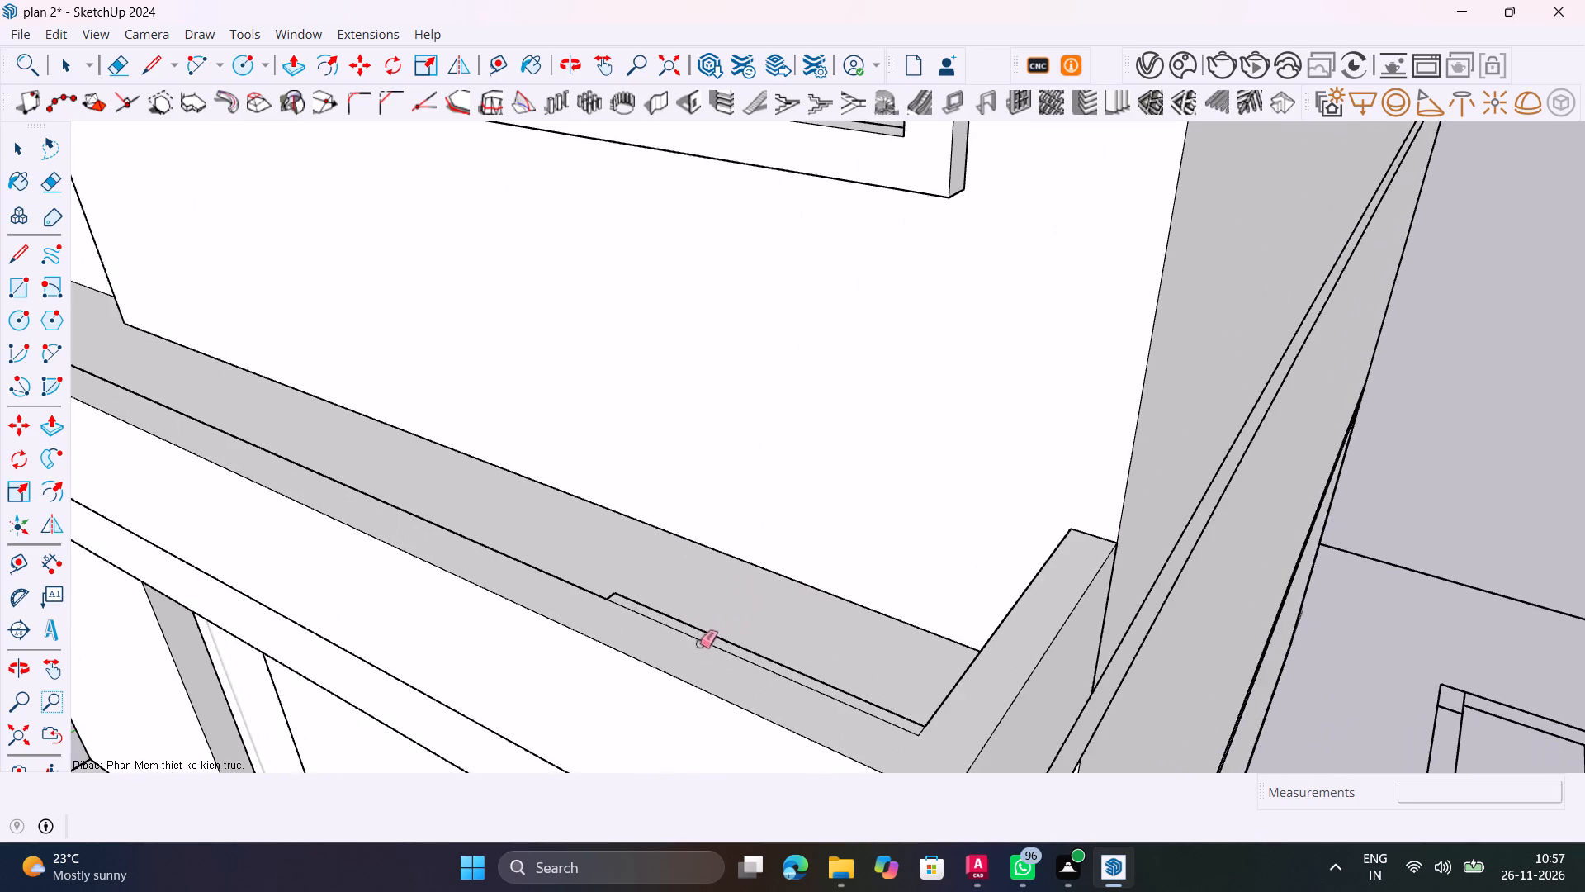
scroll(697, 638, up, 5)
scroll(672, 573, down, 4)
middle_drag(626, 636, 934, 659)
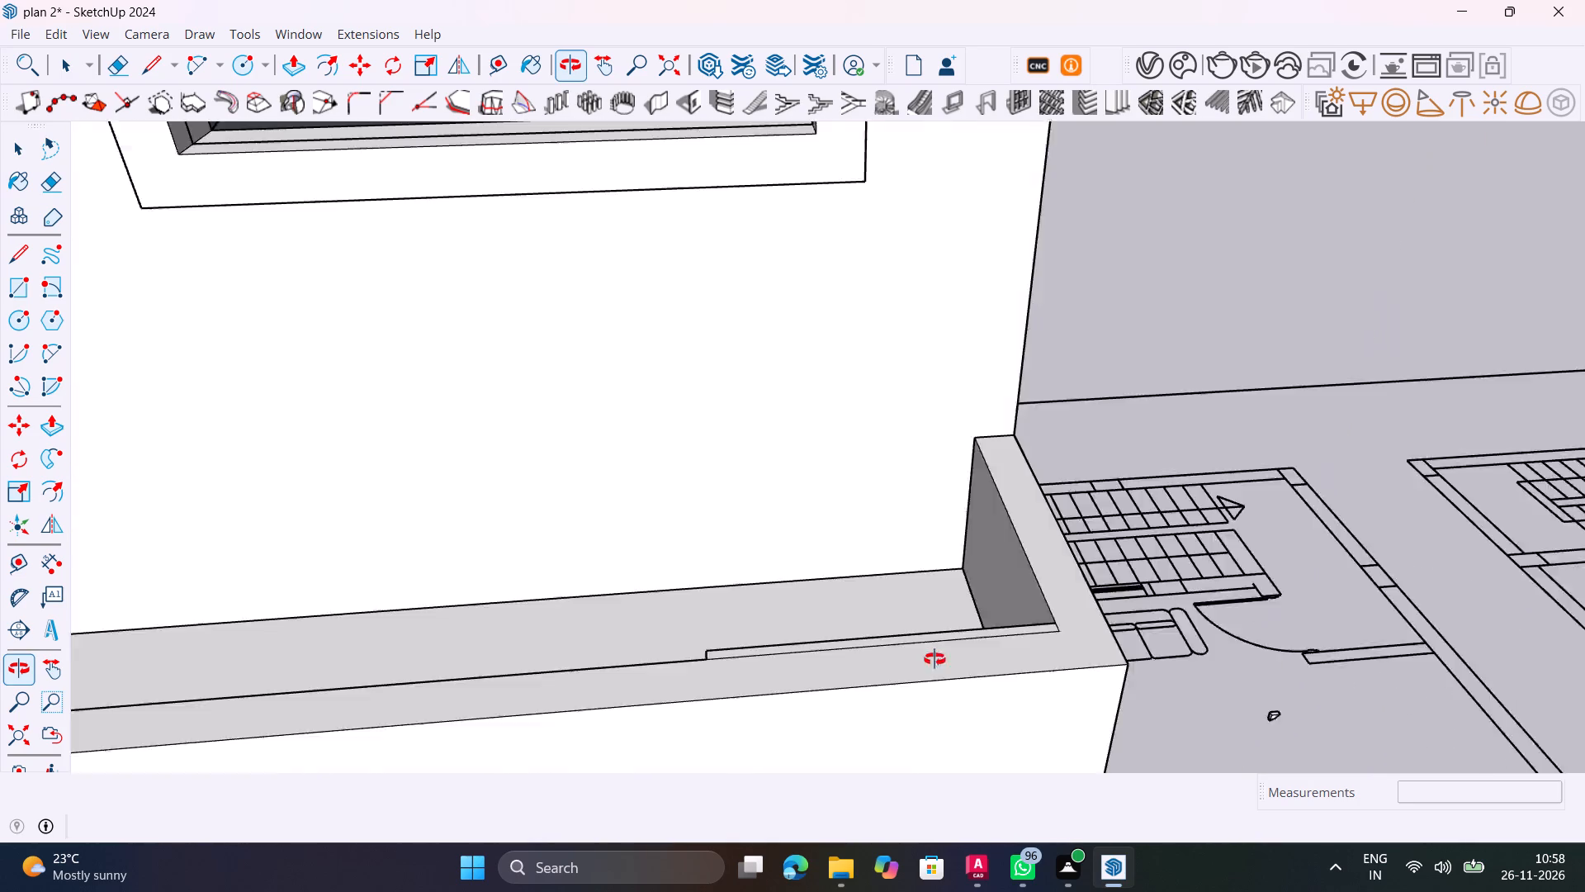
middle_drag(934, 659, 1069, 701)
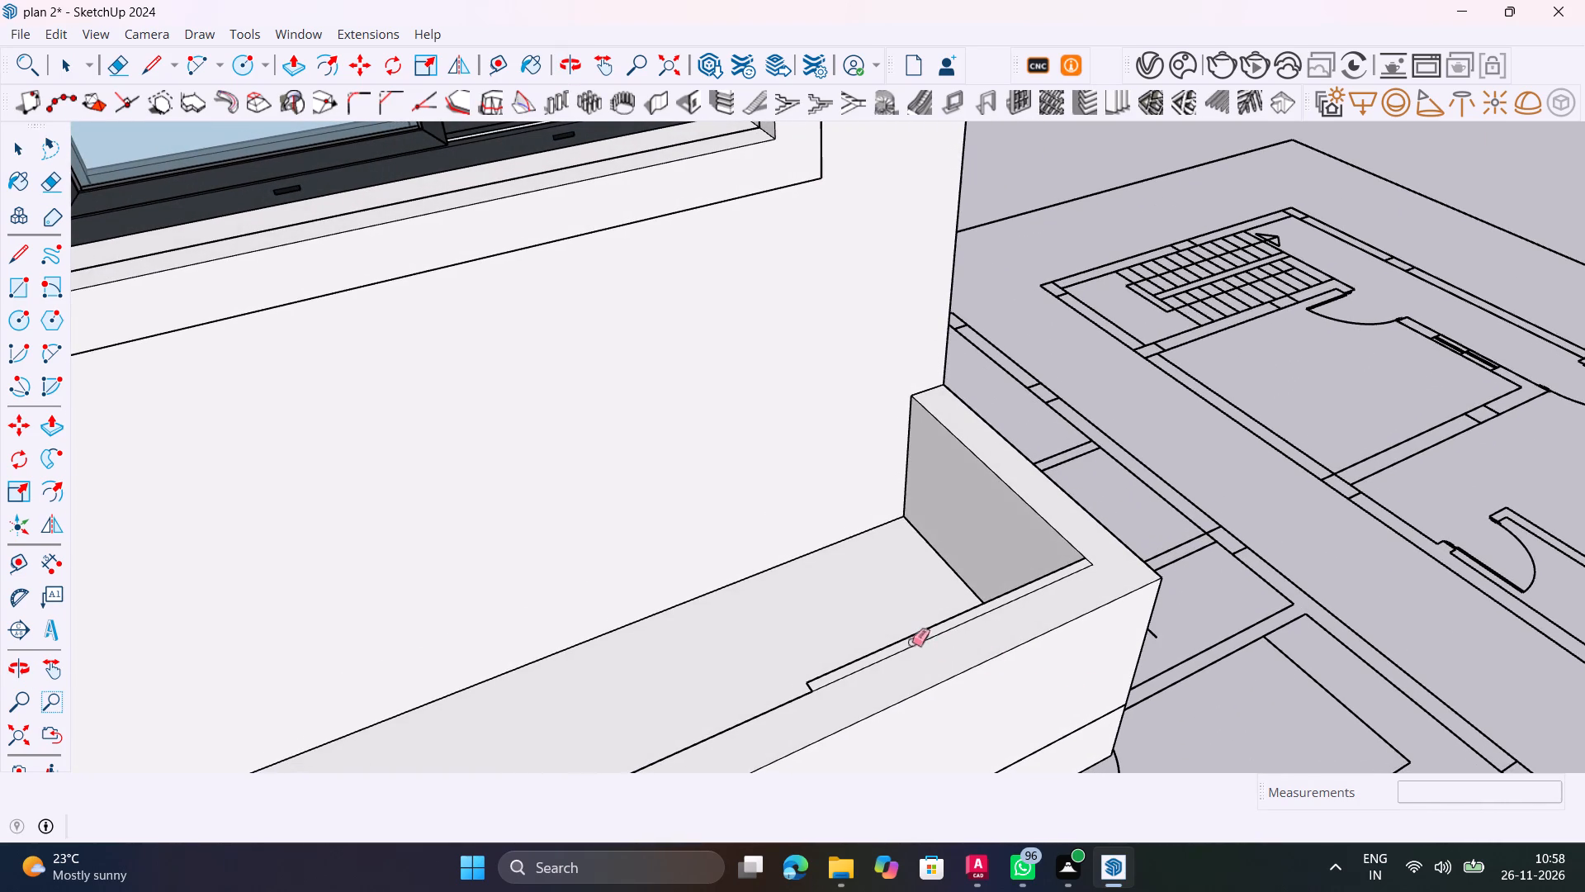
scroll(911, 642, up, 5)
click(911, 636)
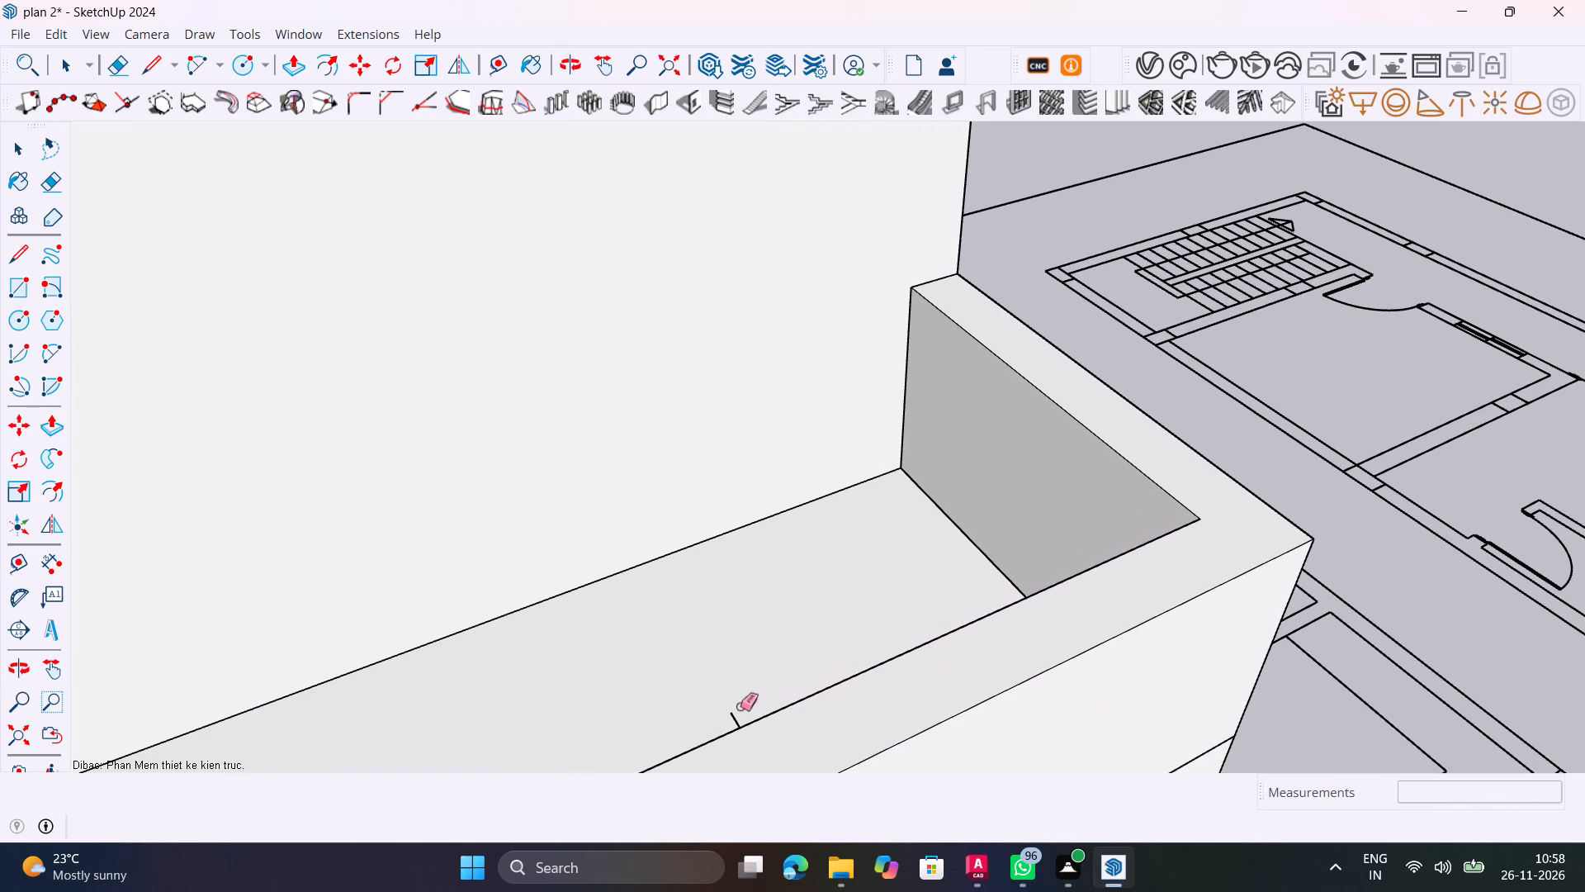
drag(737, 712, 727, 719)
scroll(927, 624, down, 8)
key(space)
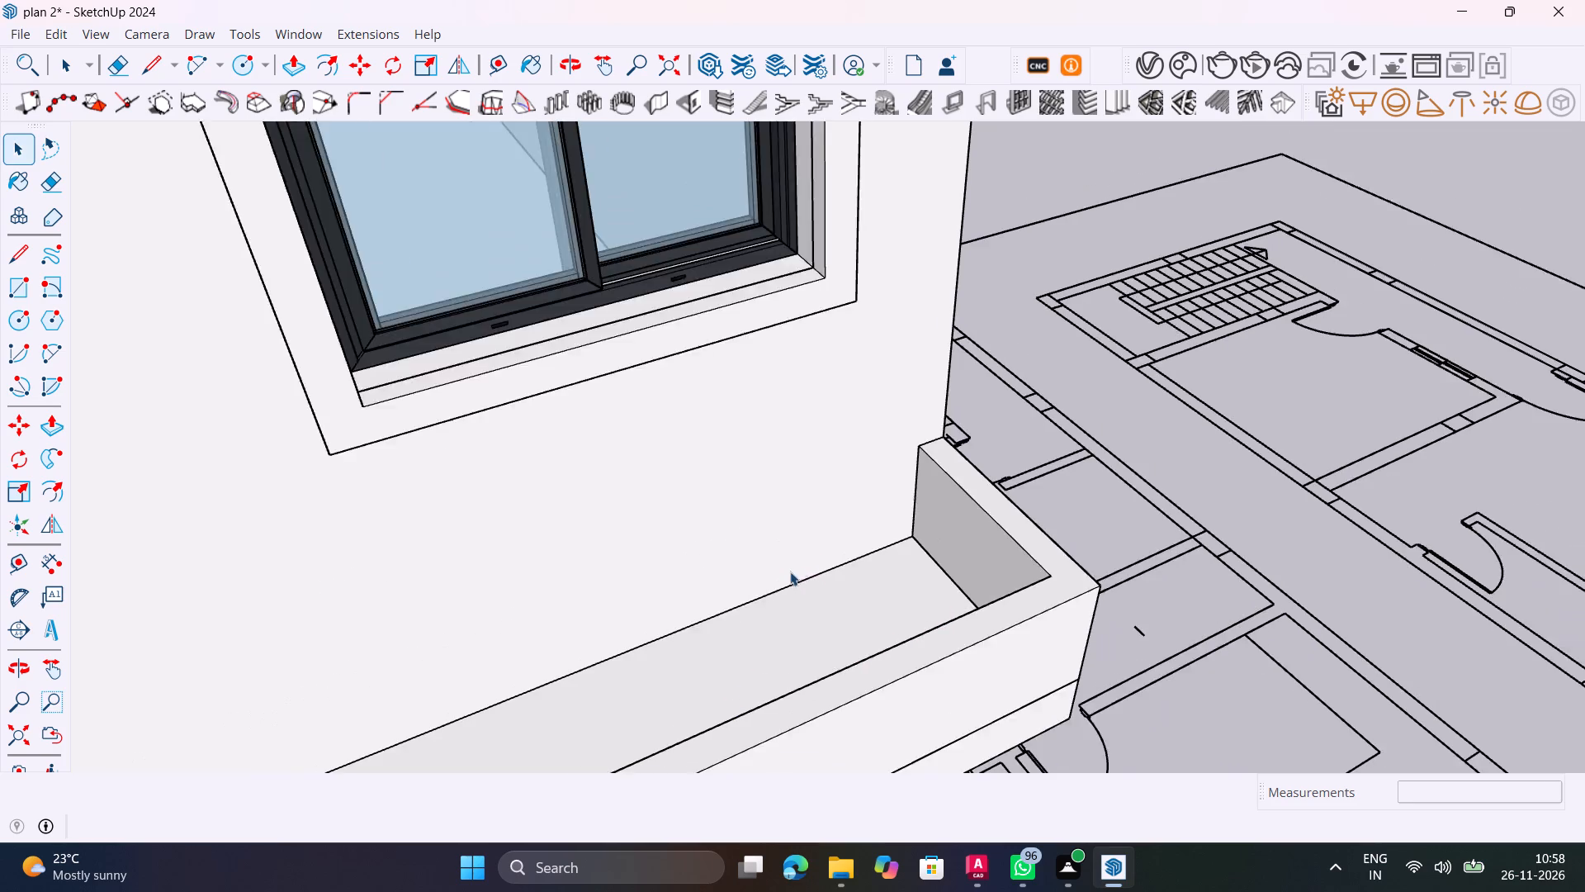
Move the entire patterned panel by its bottom outer corner onto the outer corner of the upper balcony ledge.
scroll(790, 572, down, 13)
shift+middle_drag(950, 638, 643, 502)
scroll(638, 496, down, 11)
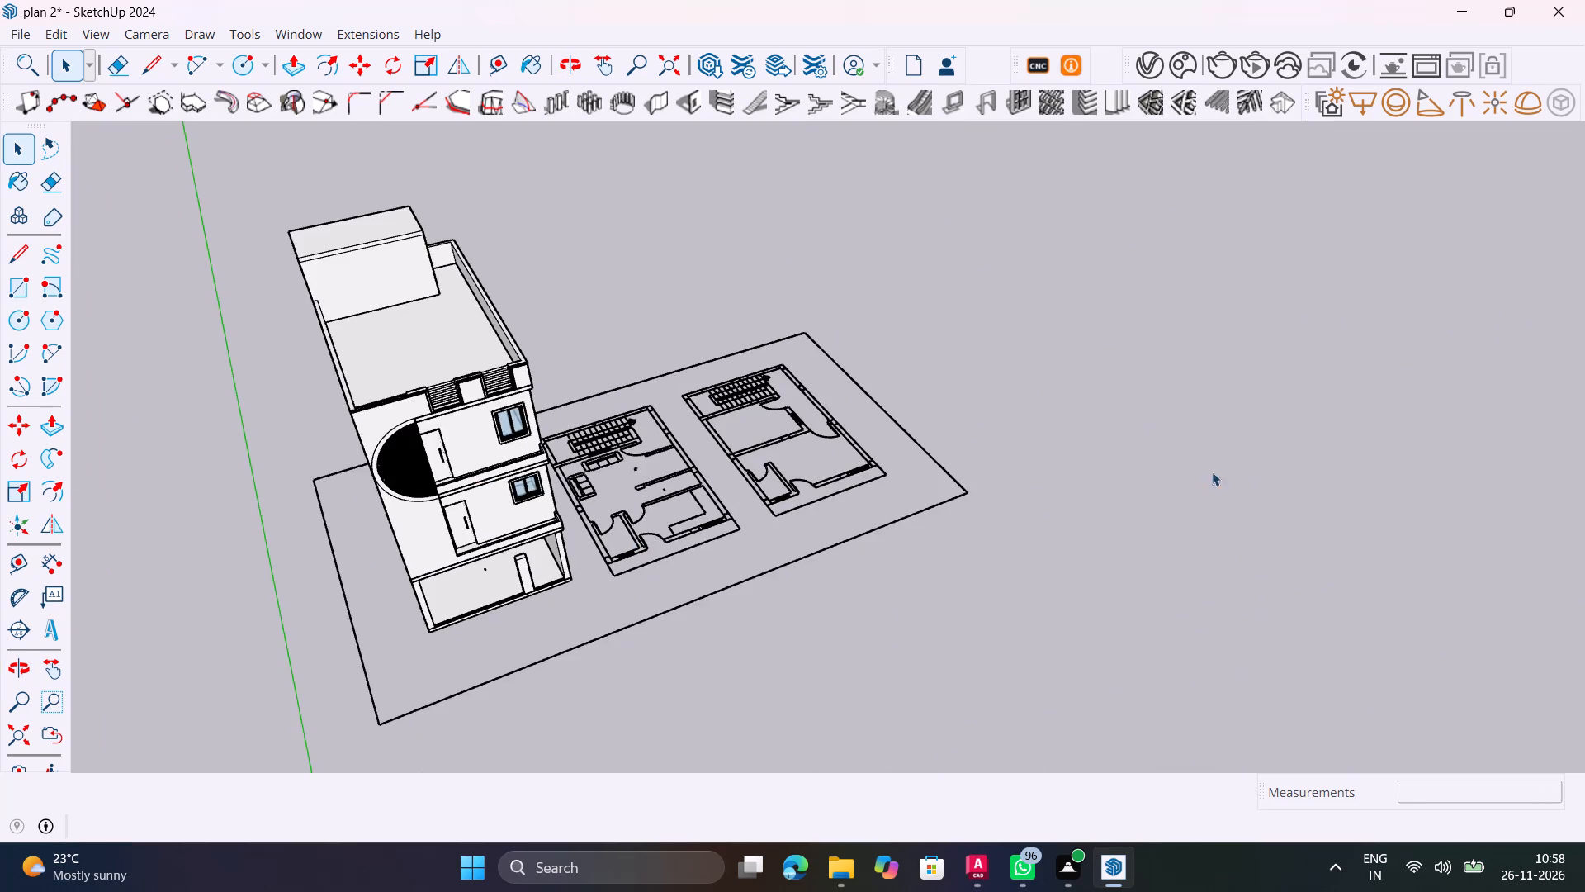
scroll(1151, 462, down, 17)
shift+middle_drag(1221, 529, 861, 437)
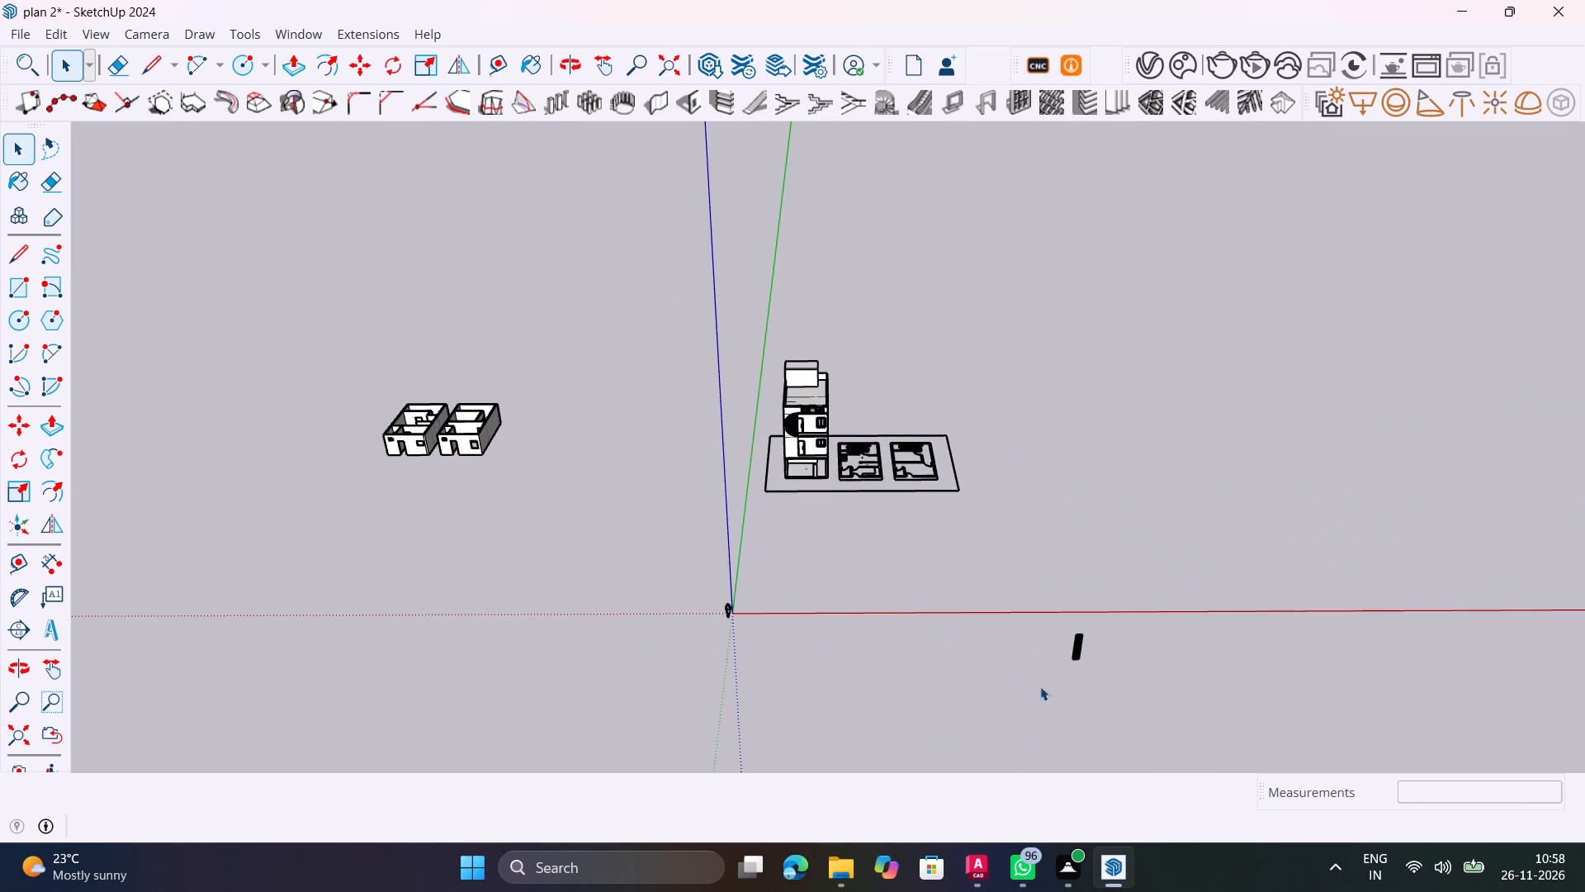
scroll(1167, 708, up, 6)
drag(1163, 705, 919, 529)
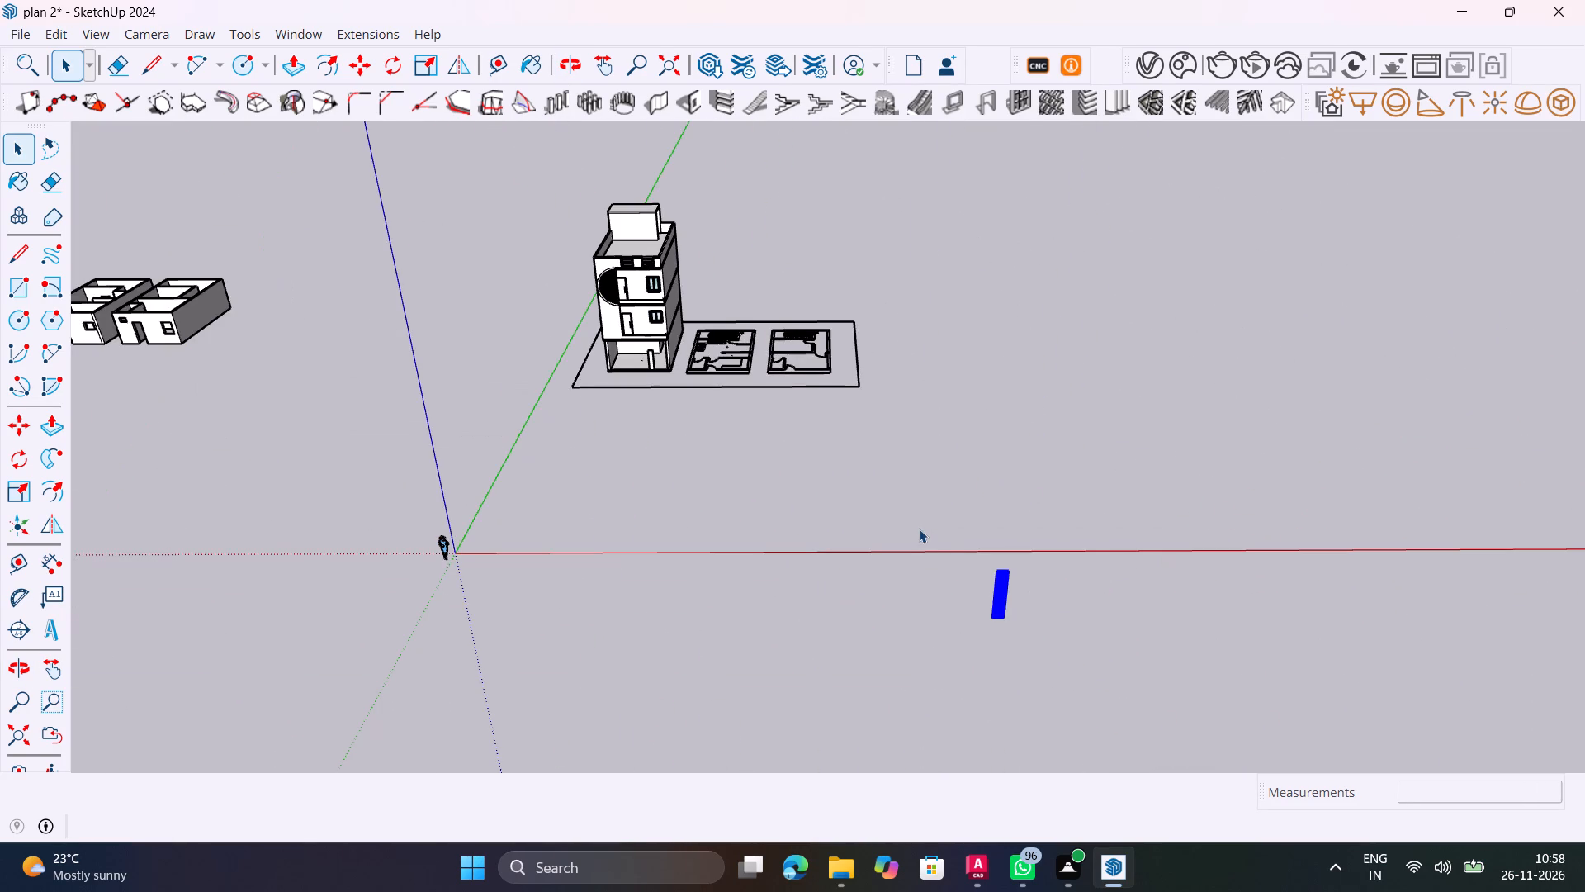
key(m)
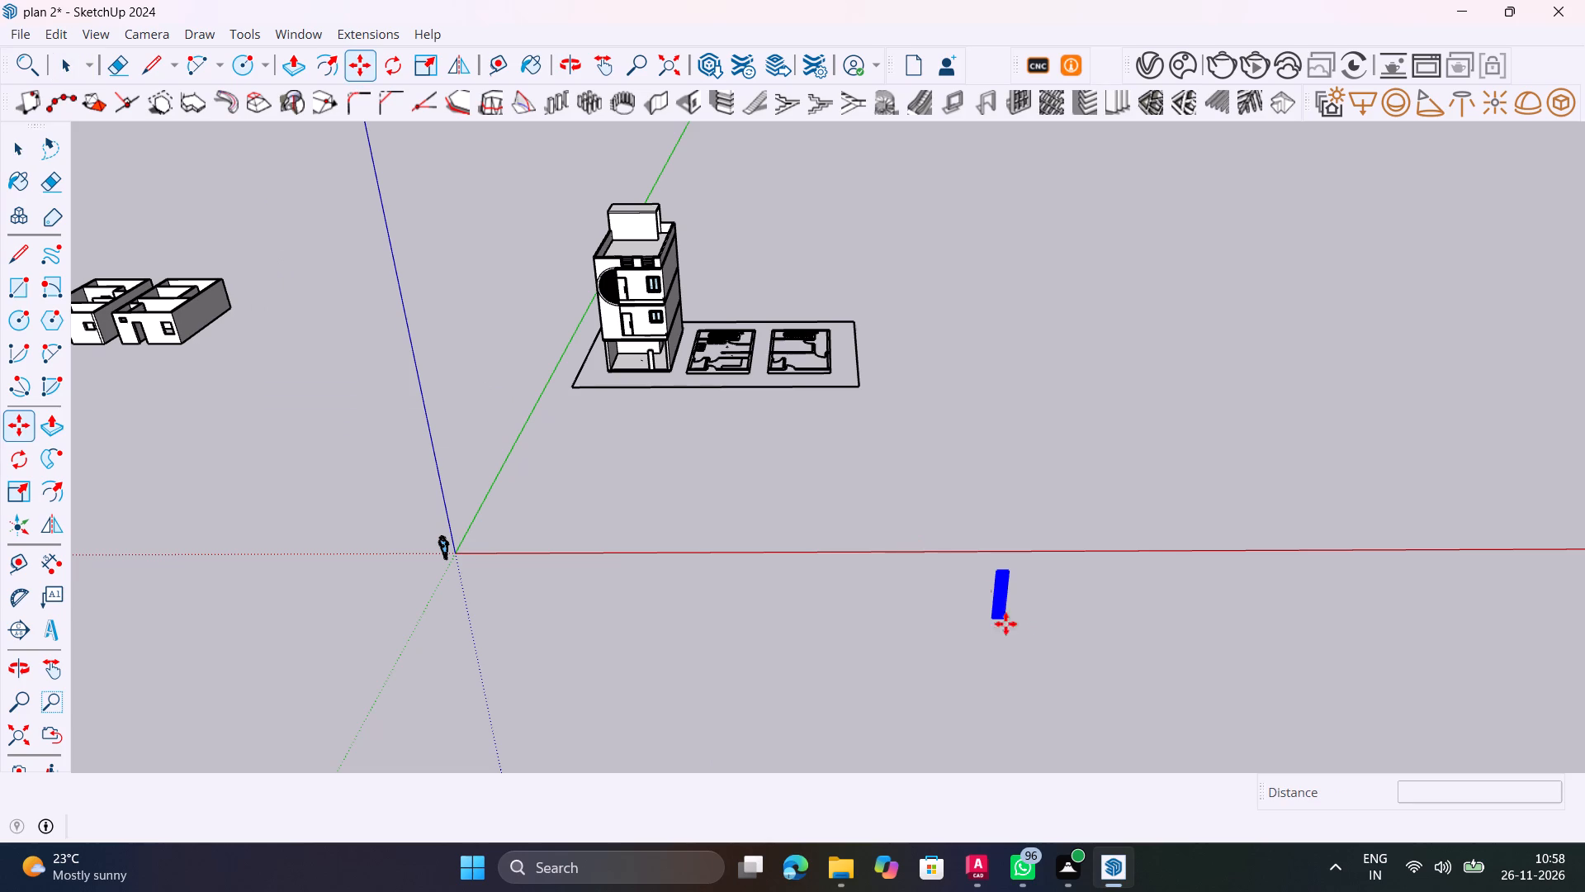
scroll(1017, 632, up, 16)
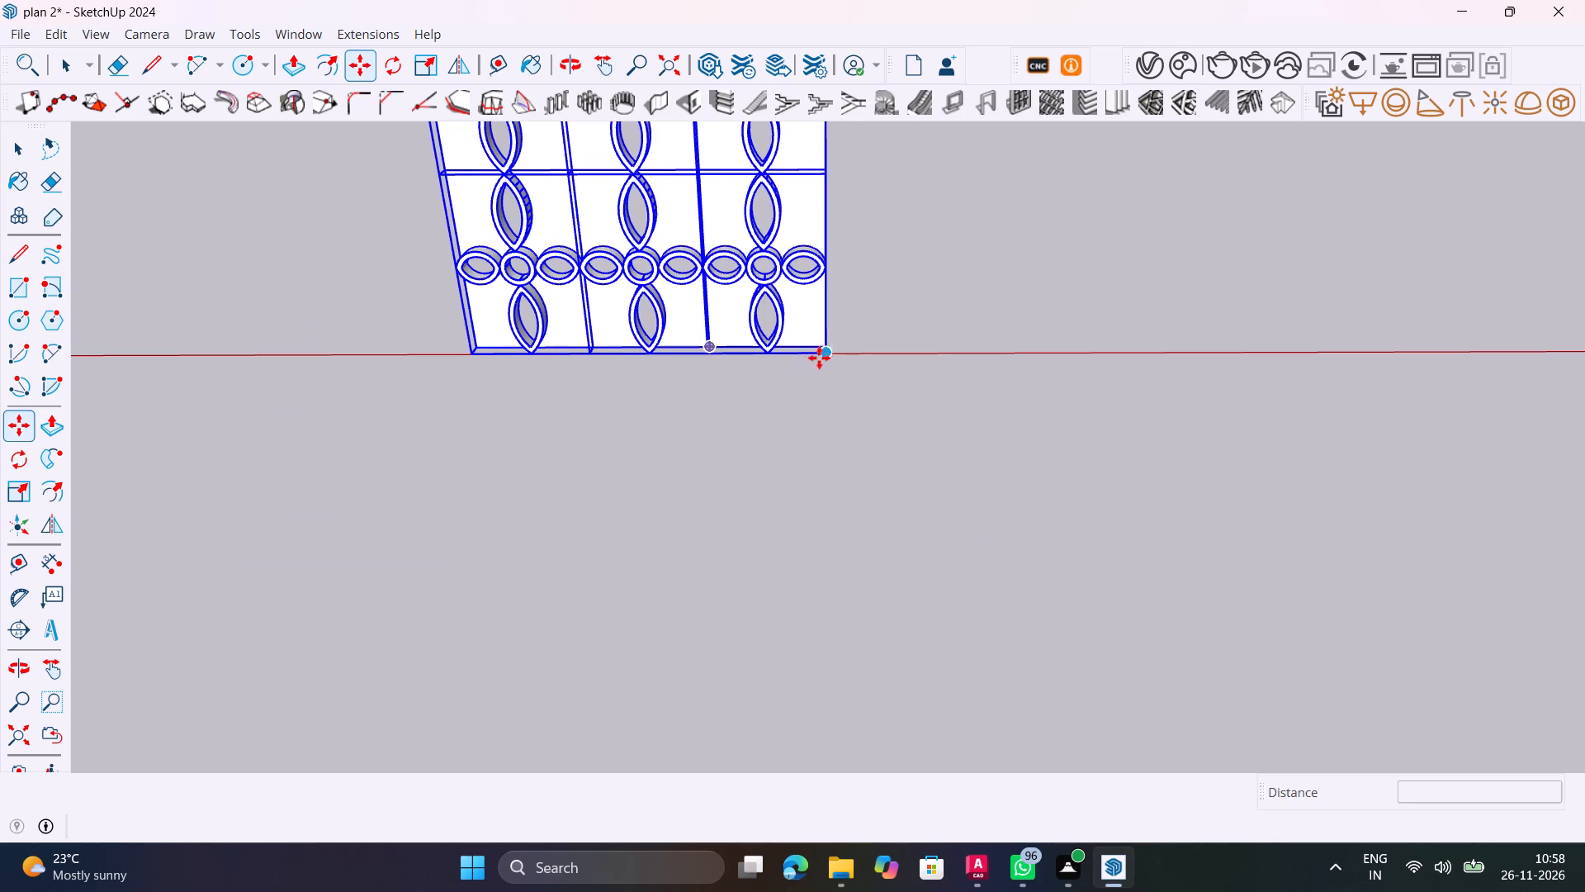
click(827, 357)
scroll(579, 320, down, 20)
scroll(579, 320, down, 9)
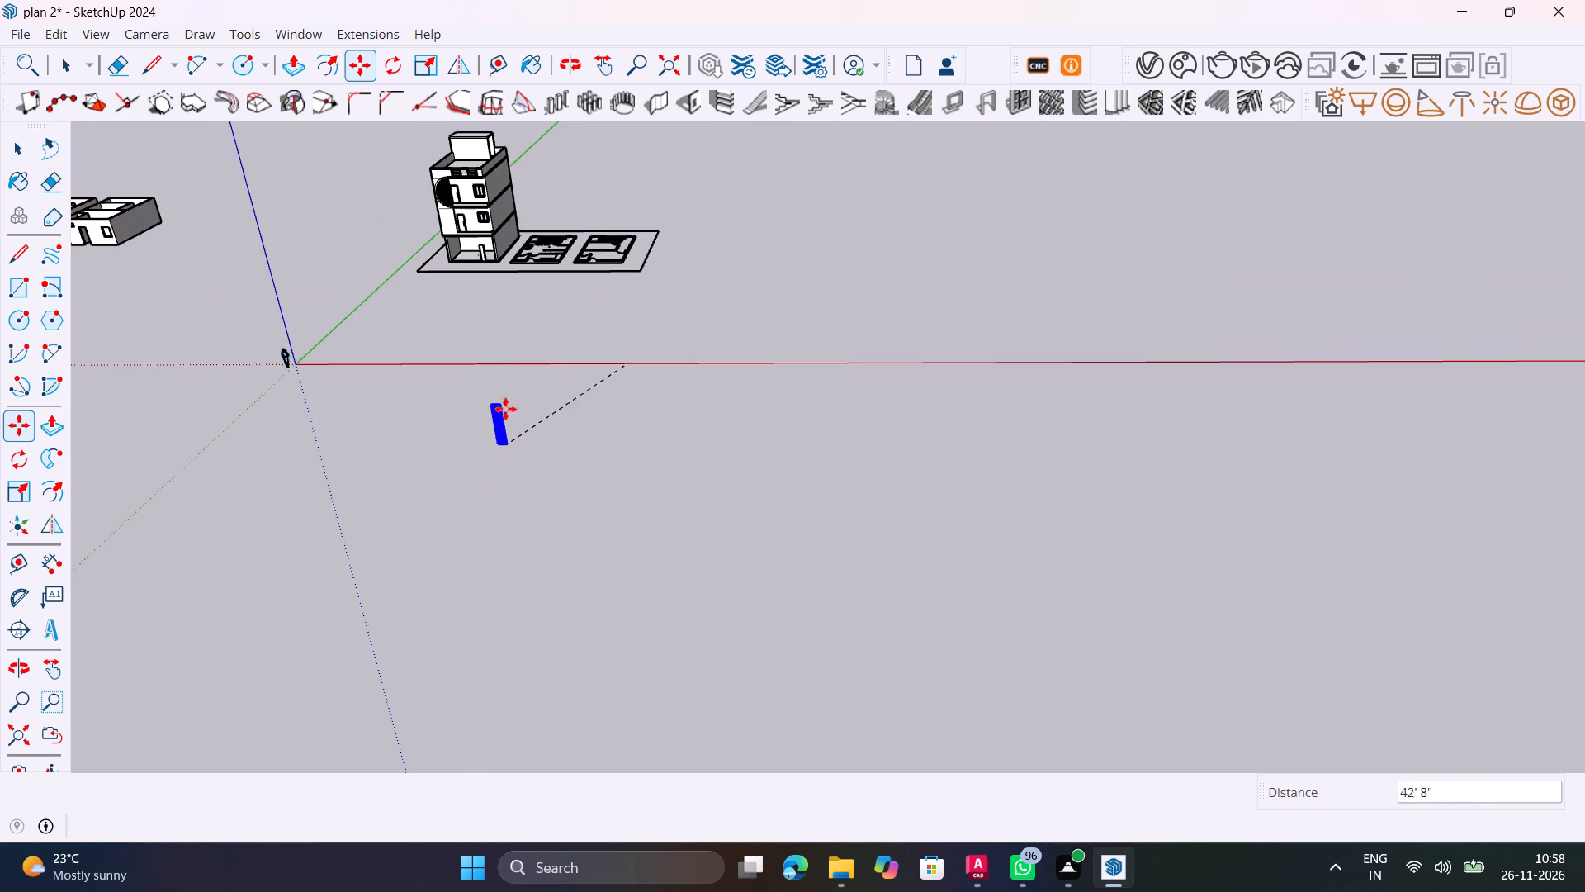
shift+middle_drag(523, 337, 941, 770)
scroll(739, 472, up, 11)
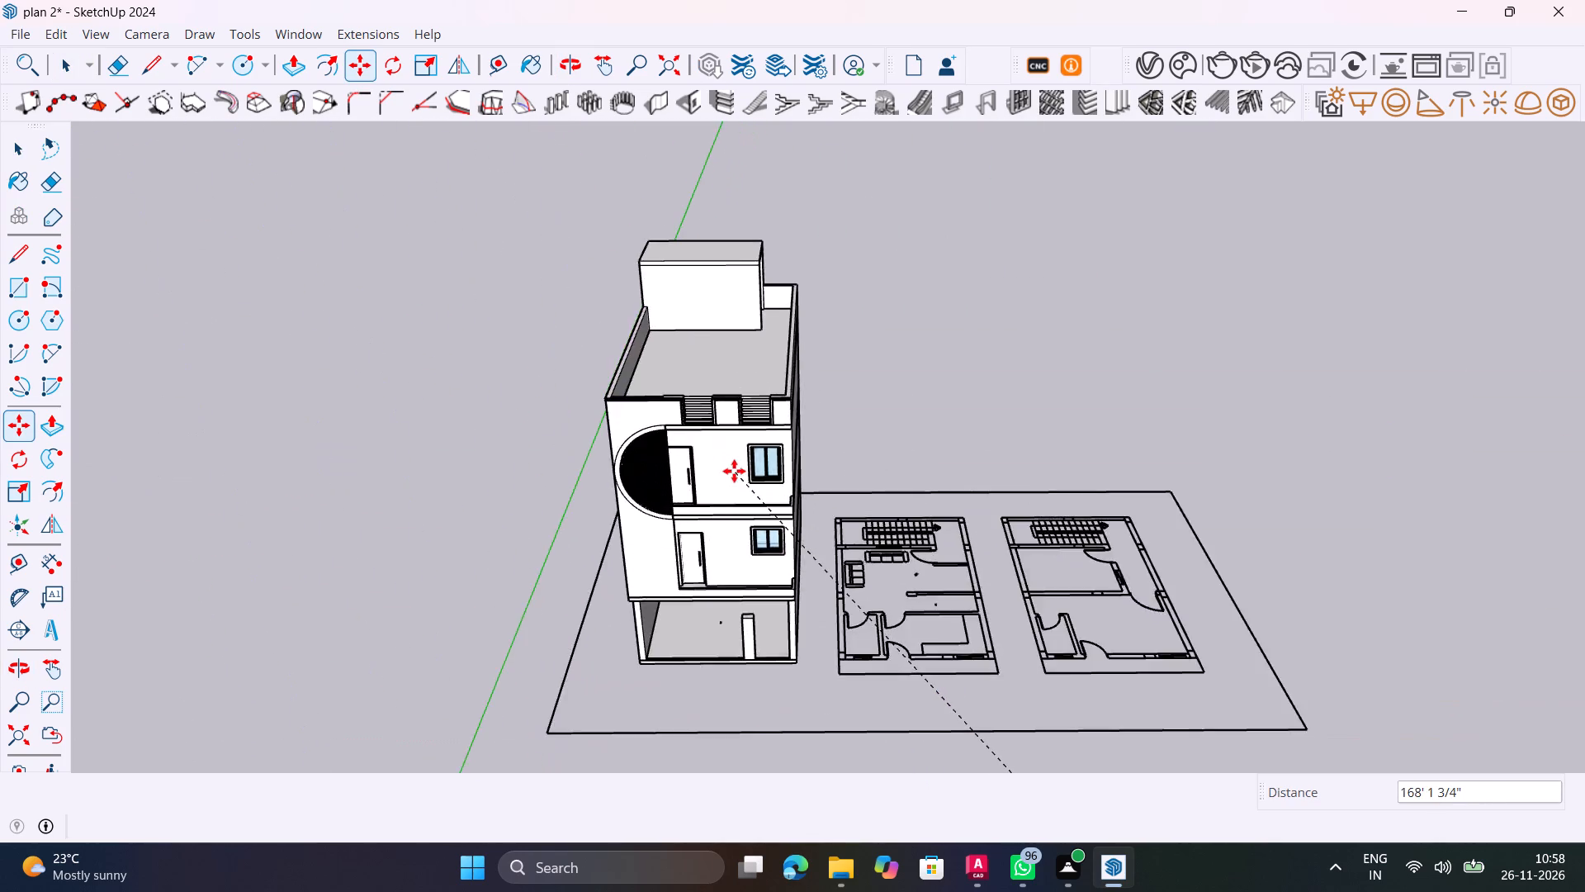
scroll(734, 471, up, 12)
middle_drag(863, 562, 606, 582)
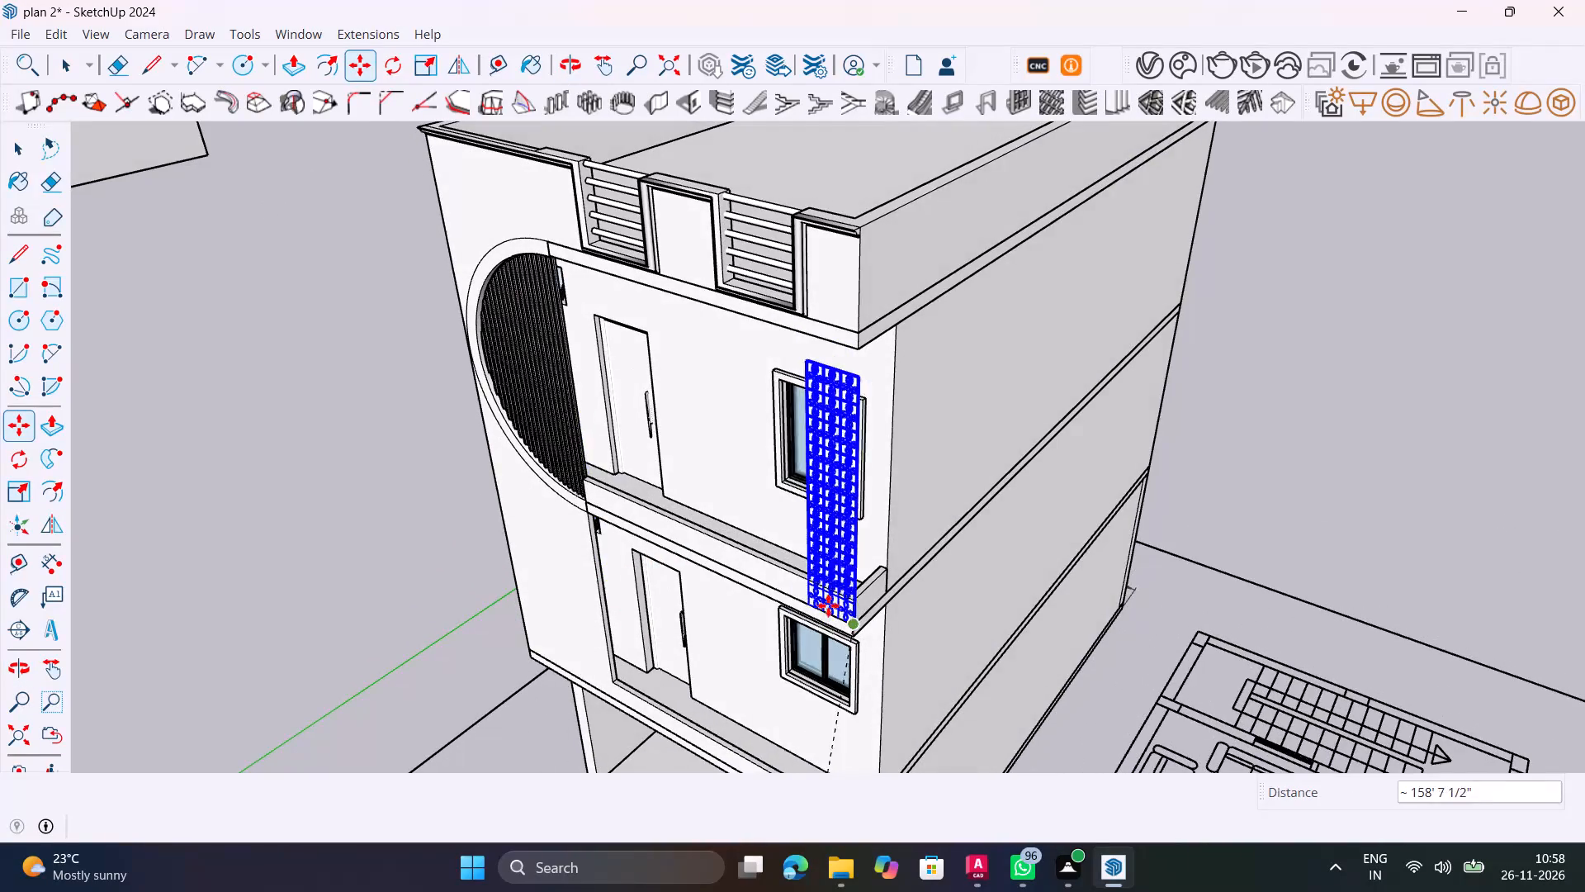
scroll(835, 575, up, 12)
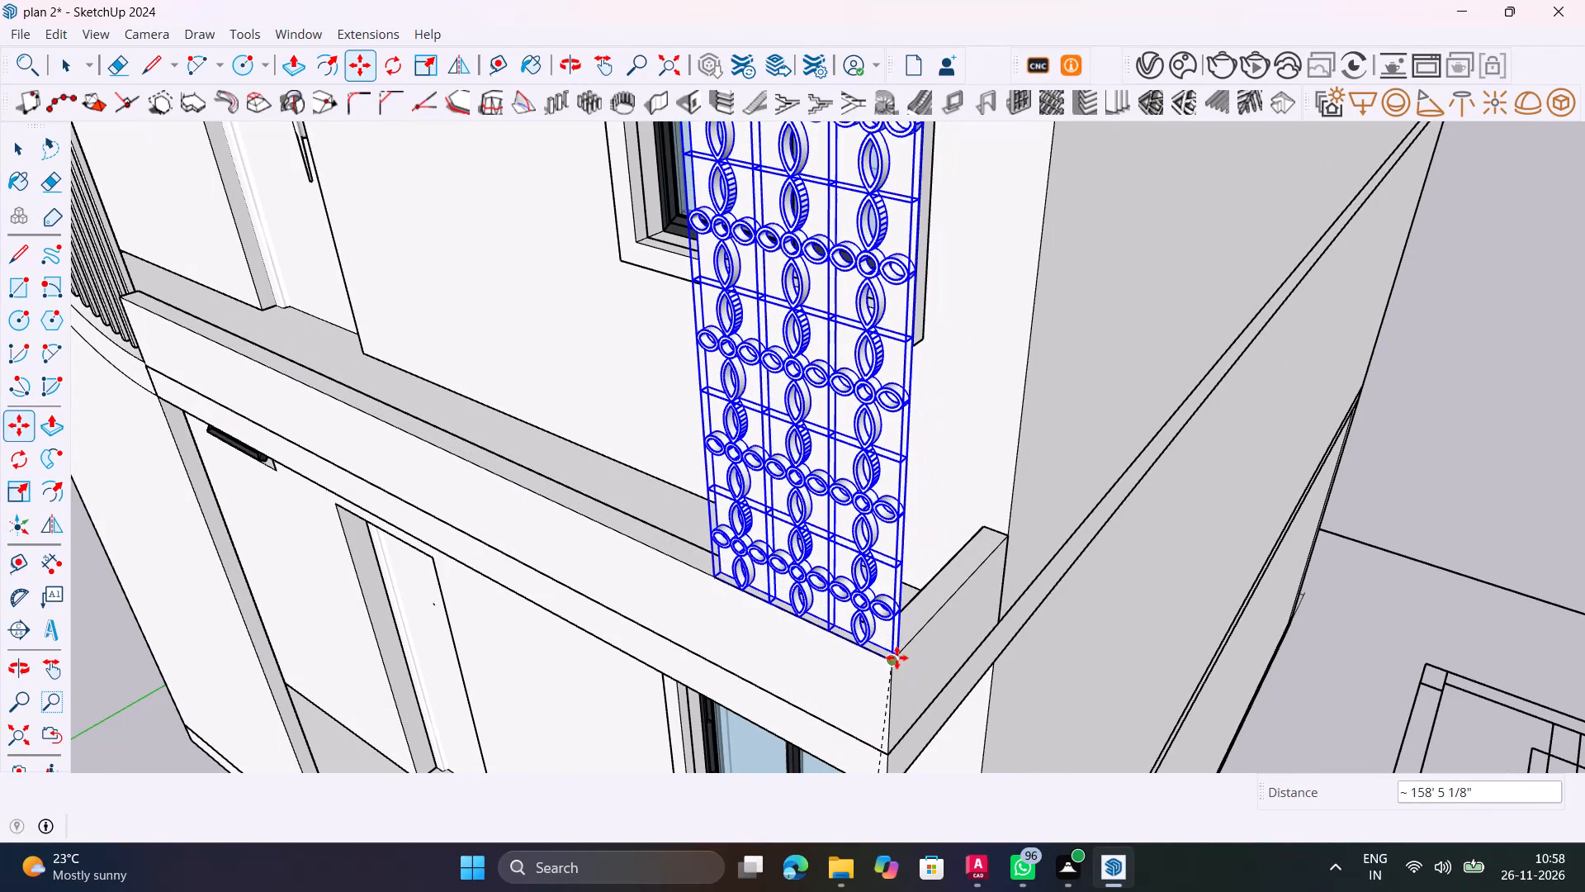
scroll(891, 664, up, 12)
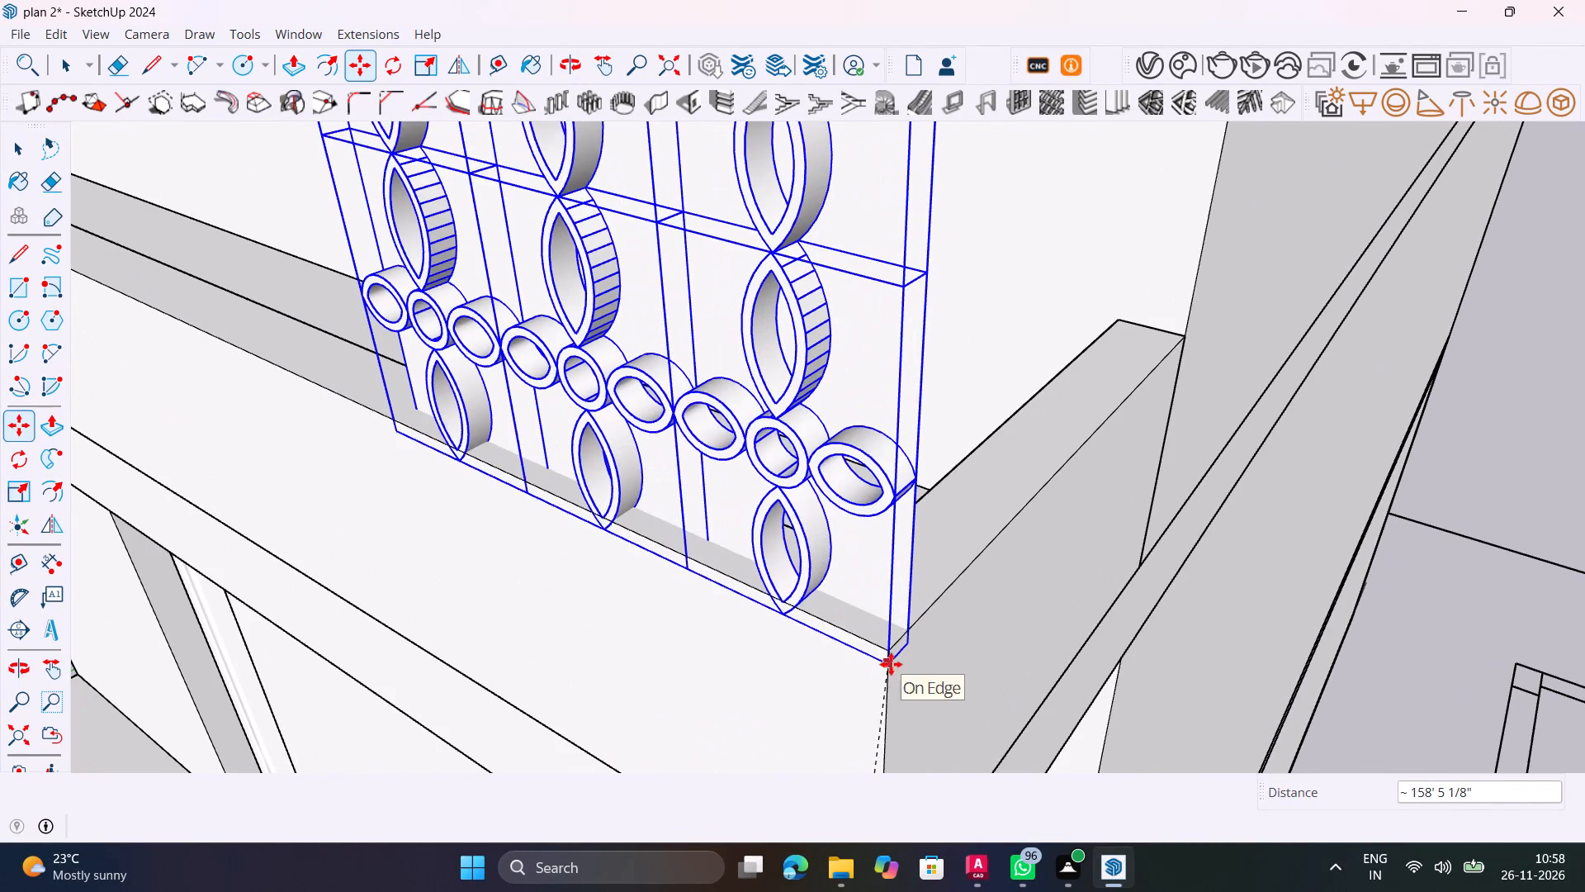
click(882, 650)
scroll(570, 533, down, 13)
key(space)
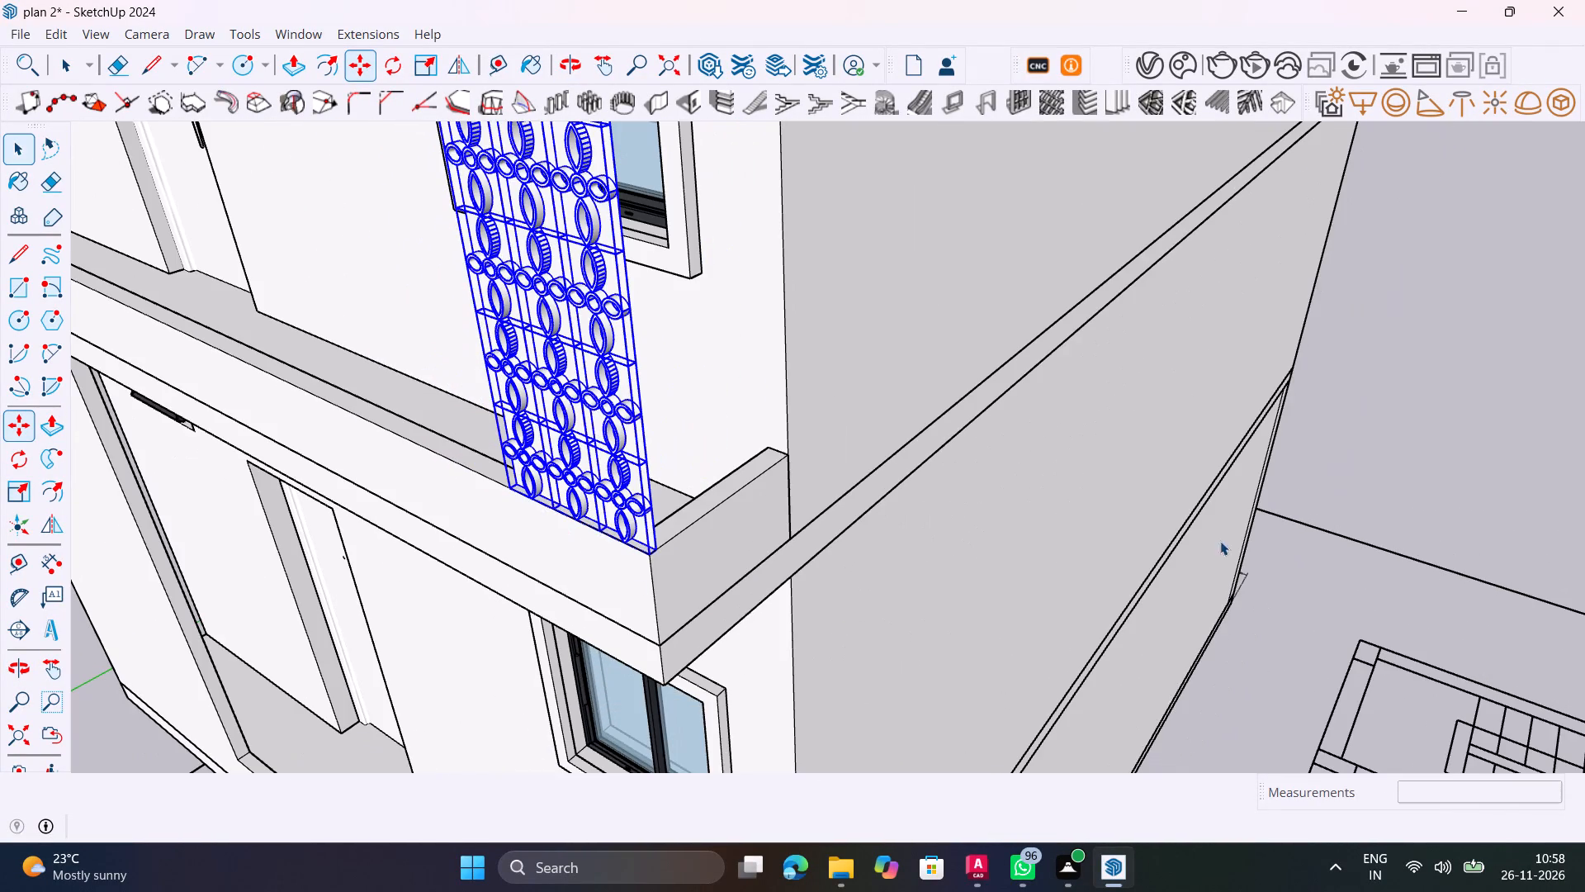
click(1365, 458)
Open the panel's bottom outer cell component for editing and erase the upper border line of its front face.
middle_drag(855, 607, 1115, 503)
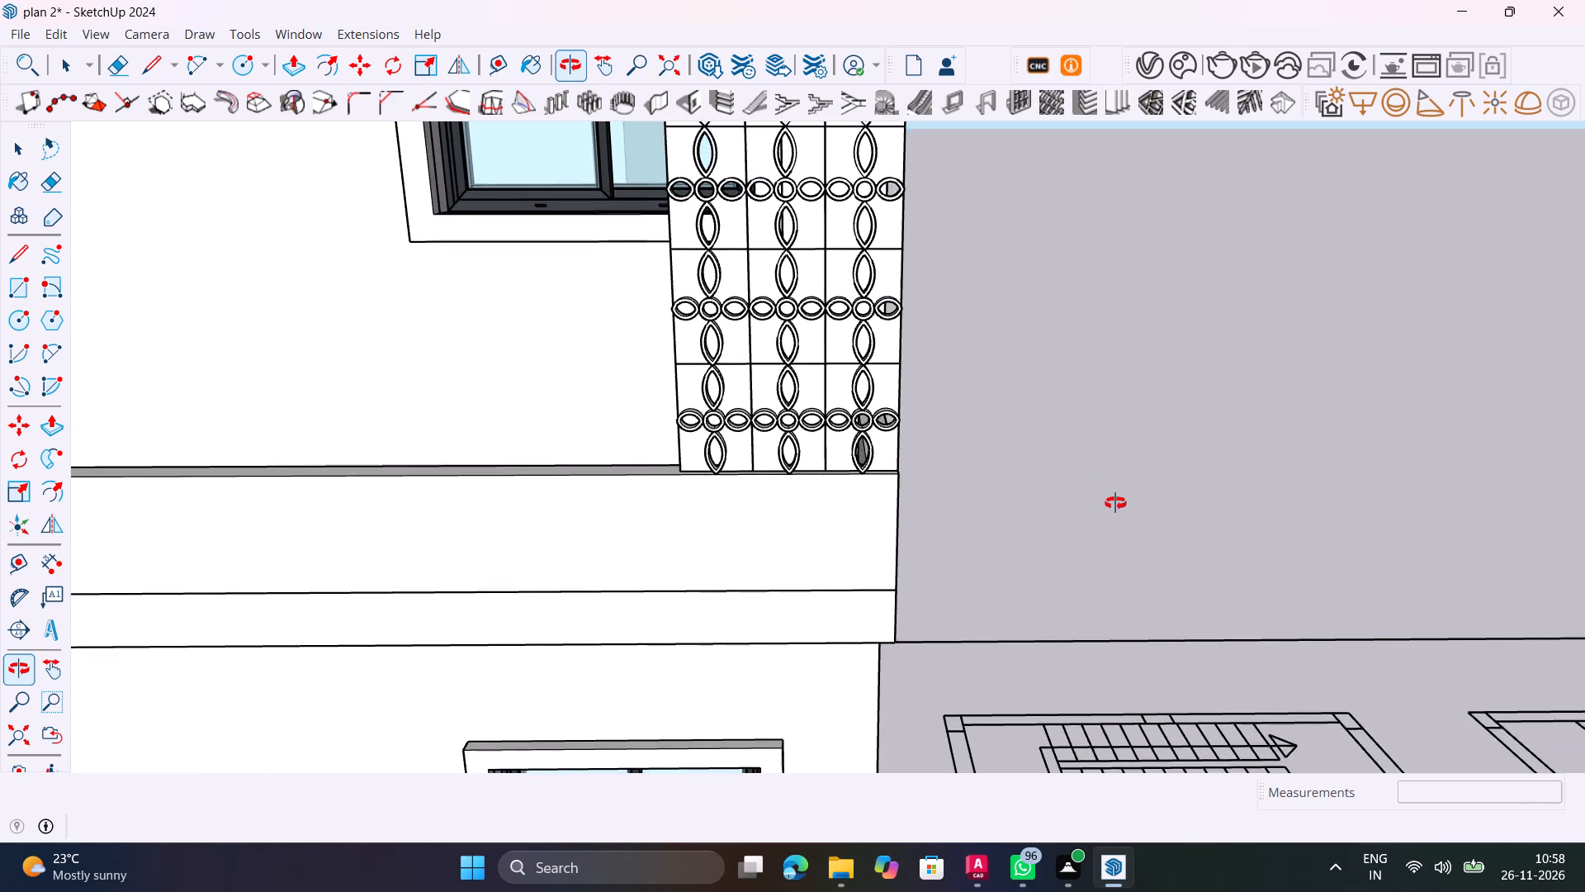
middle_drag(1115, 503, 313, 669)
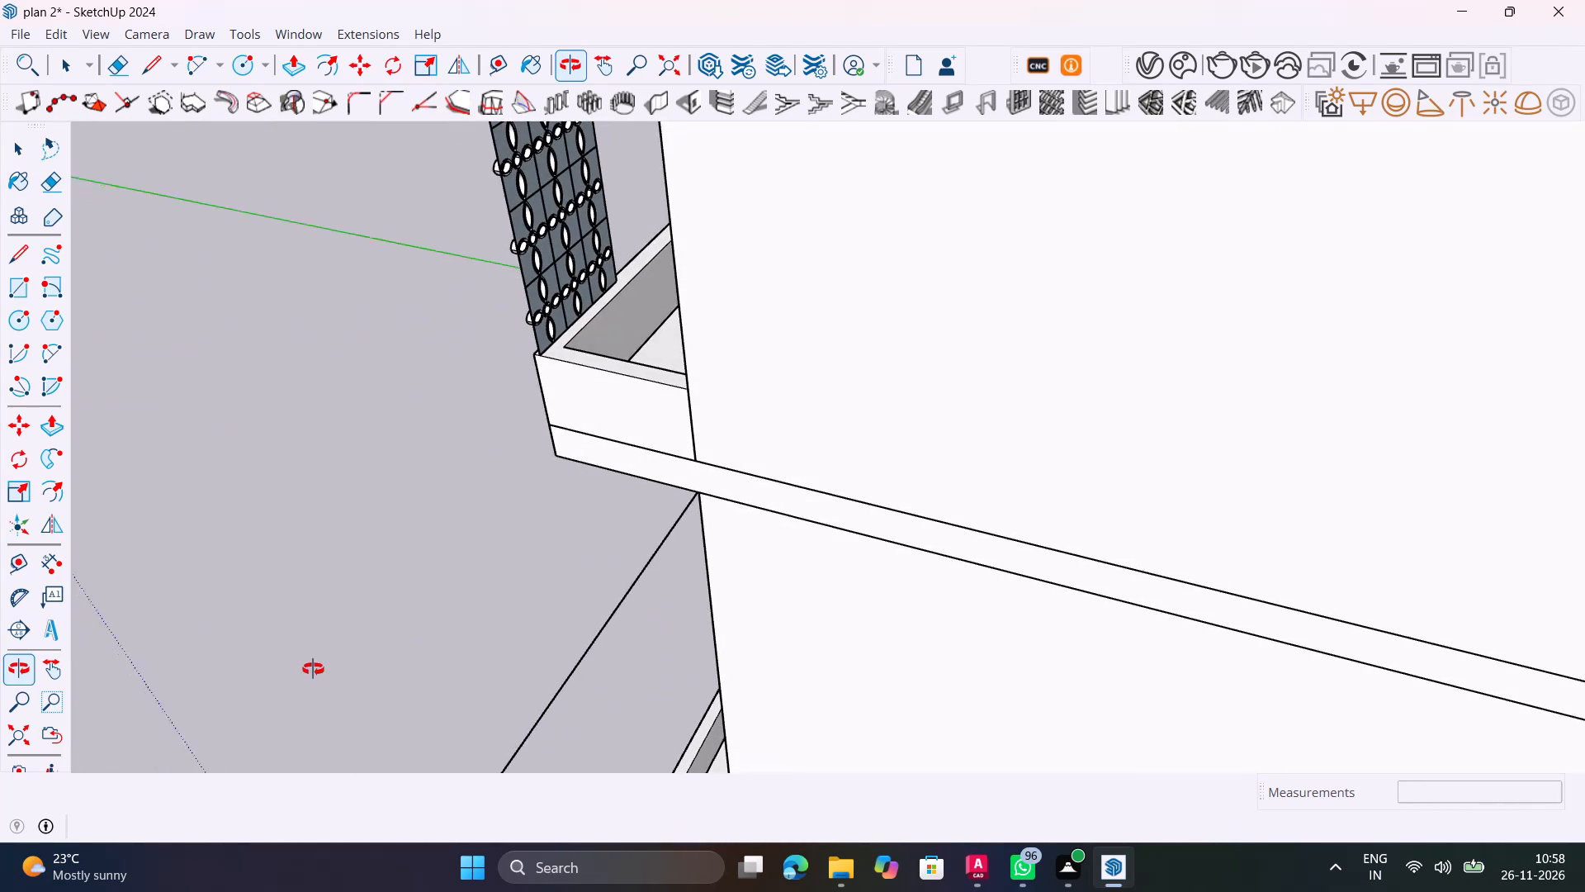
middle_drag(313, 669, 690, 586)
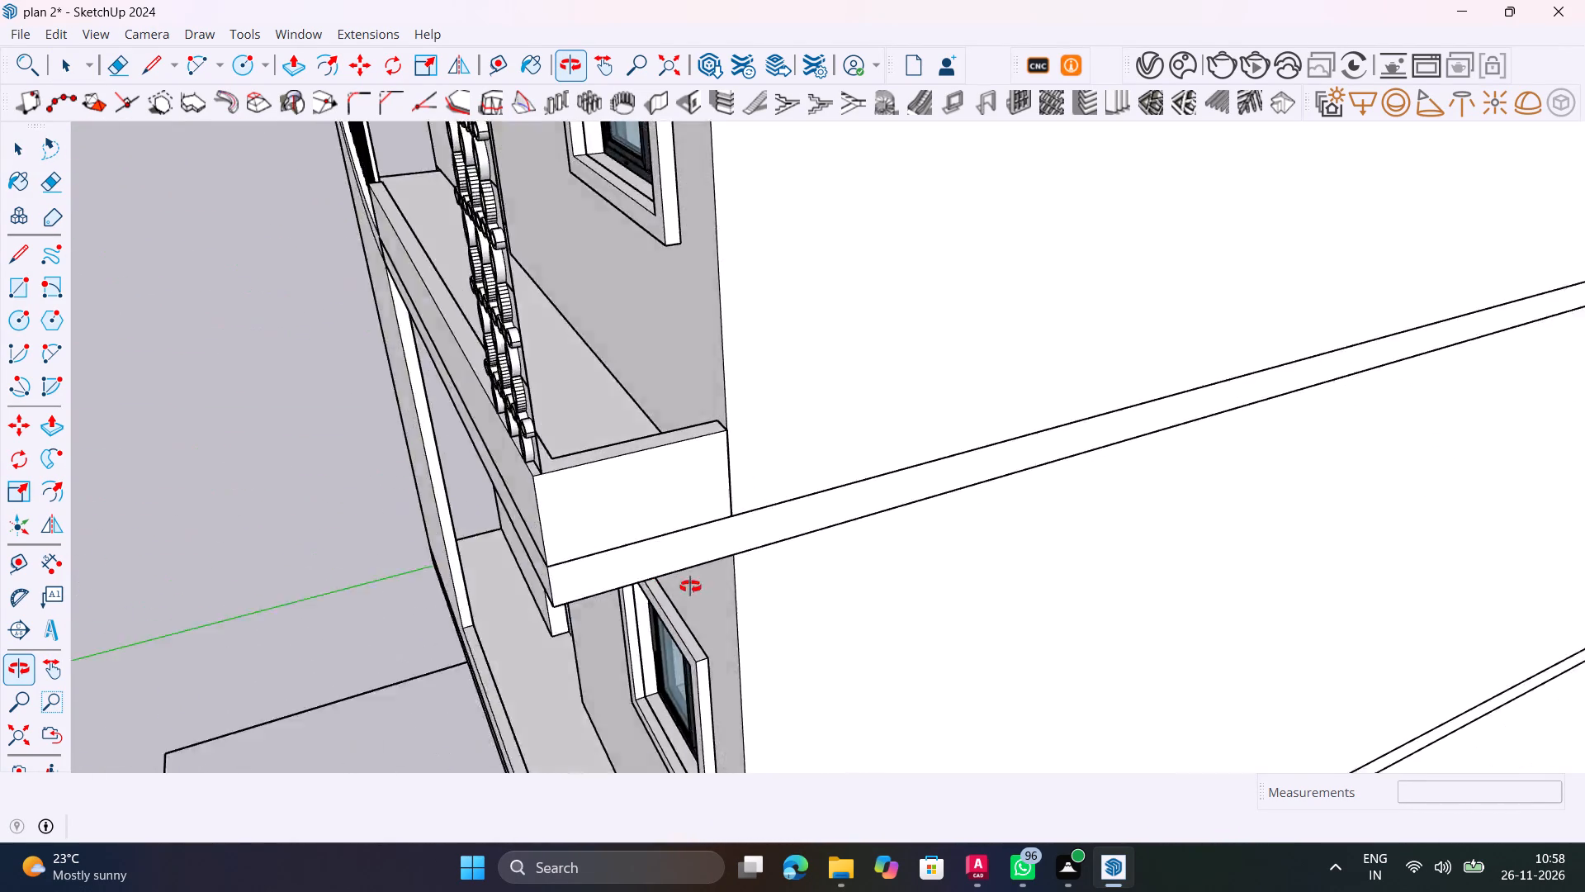
middle_drag(690, 586, 1039, 581)
scroll(813, 436, up, 3)
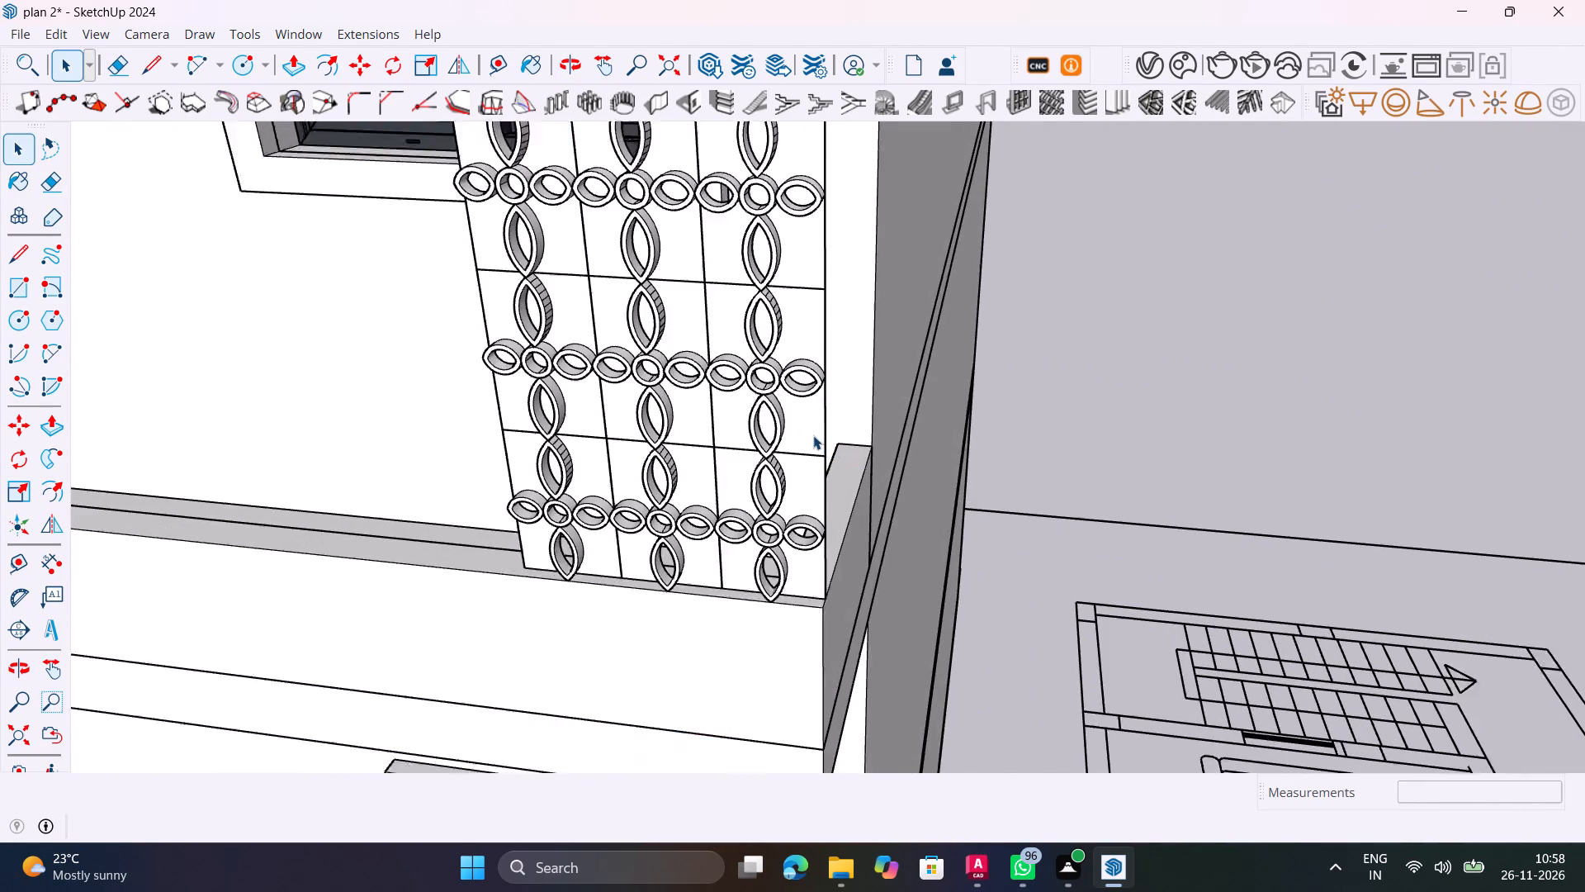
scroll(813, 435, up, 8)
double_click(822, 522)
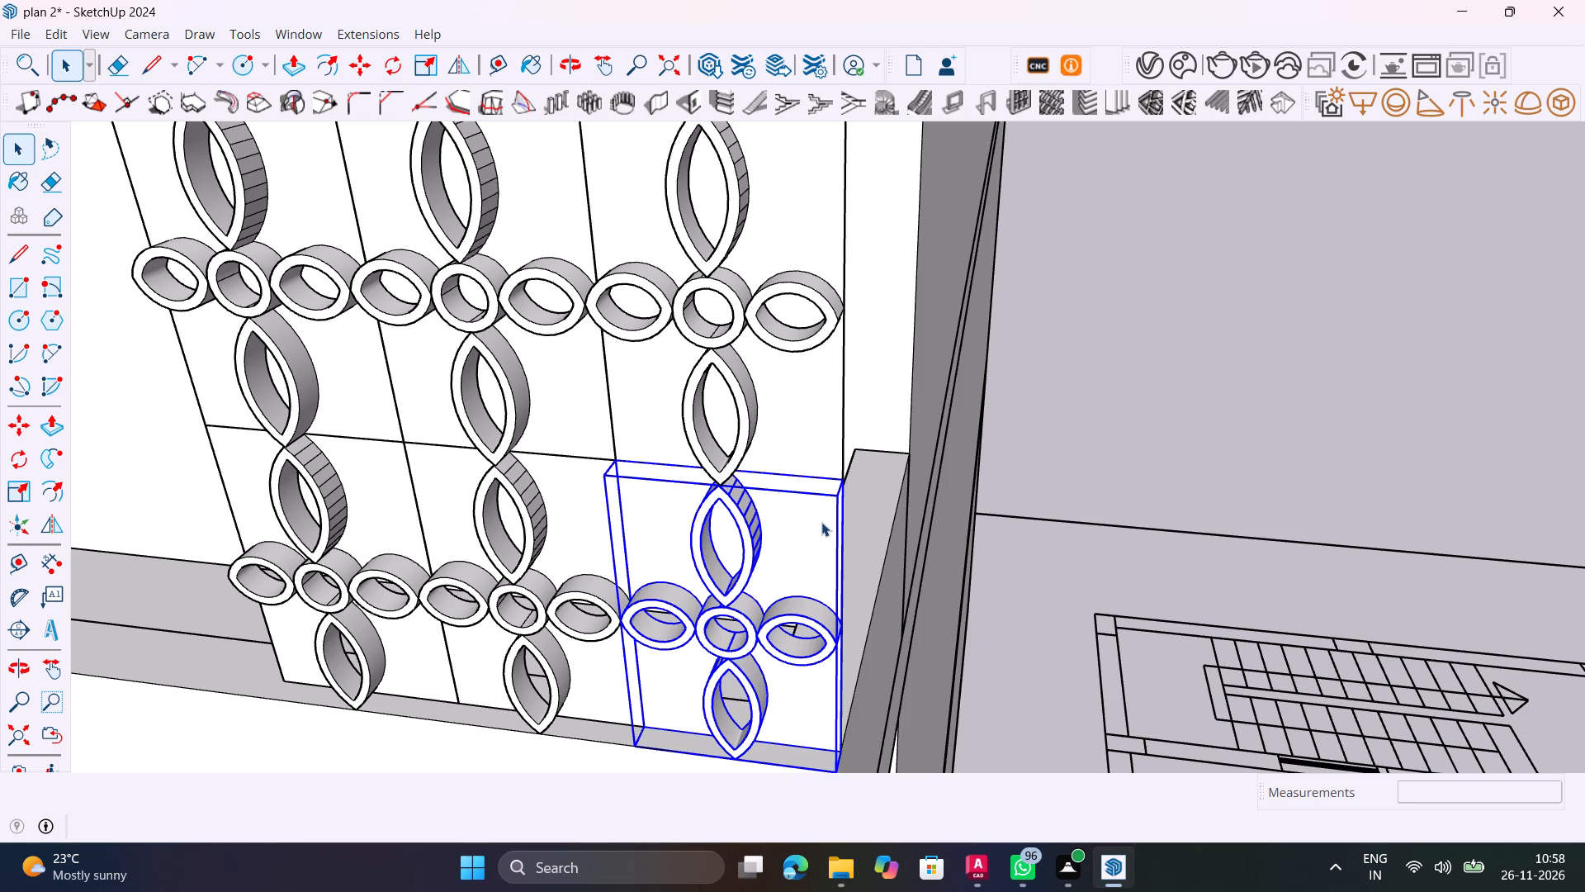
double_click(821, 522)
middle_drag(807, 534, 907, 475)
scroll(822, 531, up, 1)
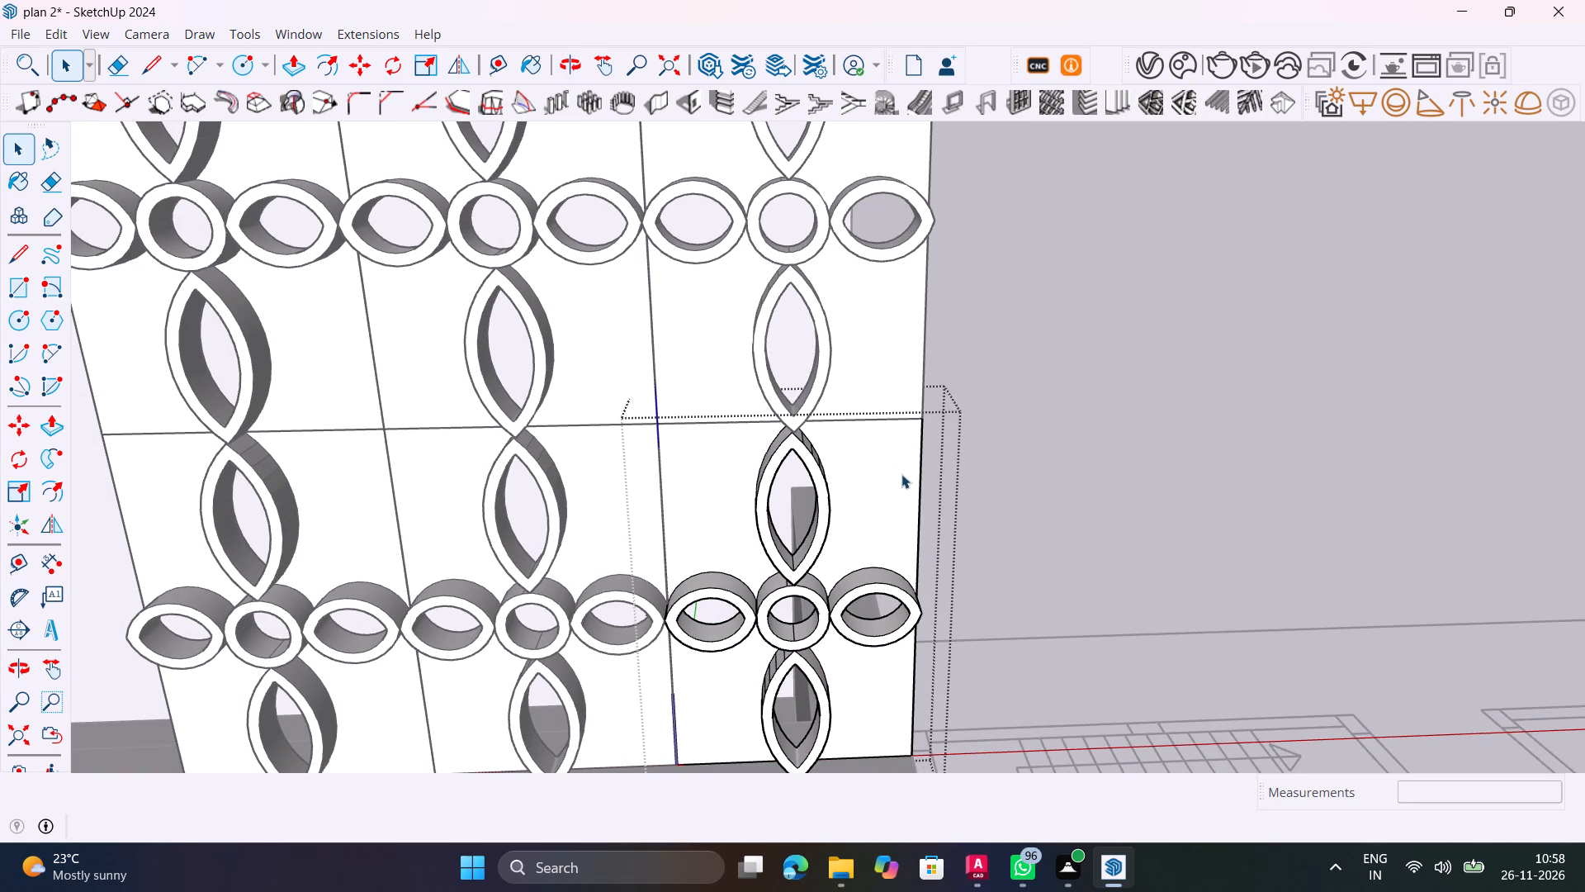
key(e)
drag(722, 445, 702, 415)
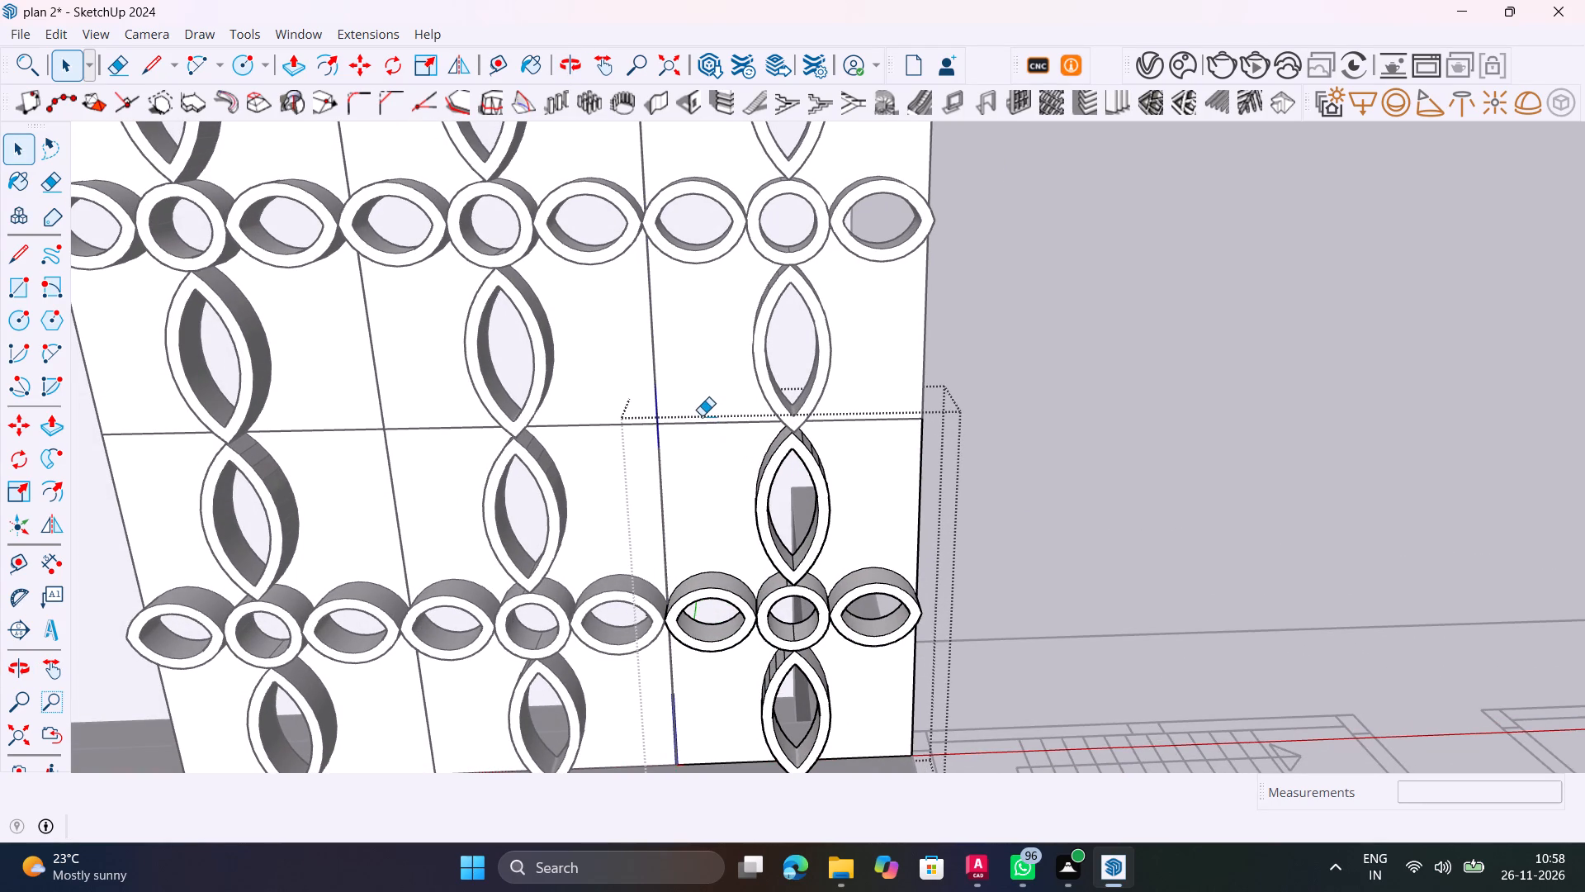
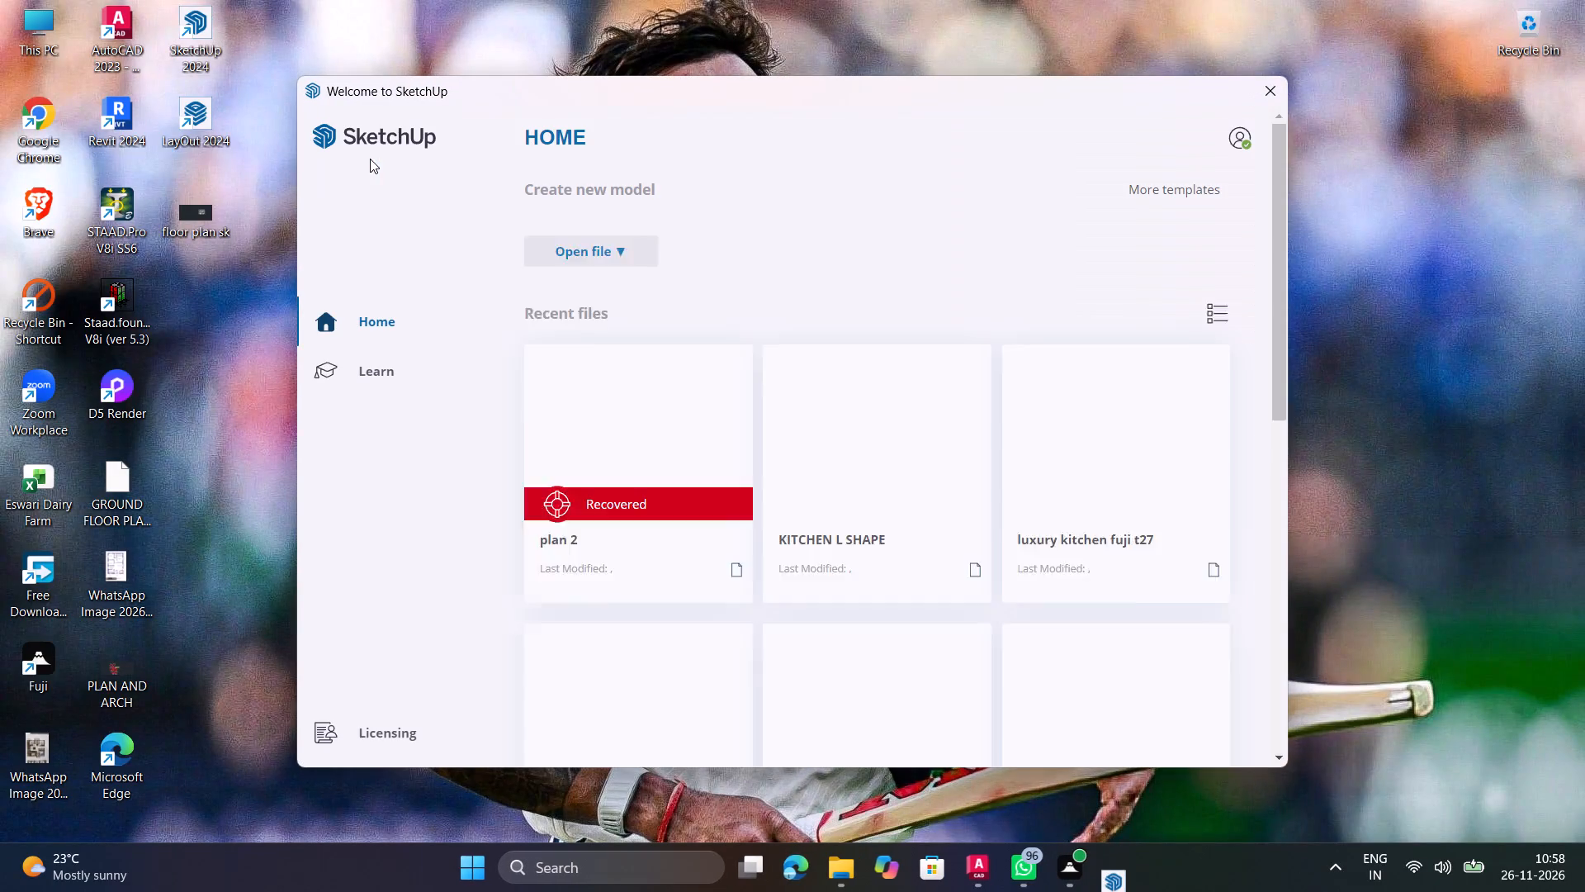
Open the recovered version of the plan 2 model from the recent files.
click(675, 667)
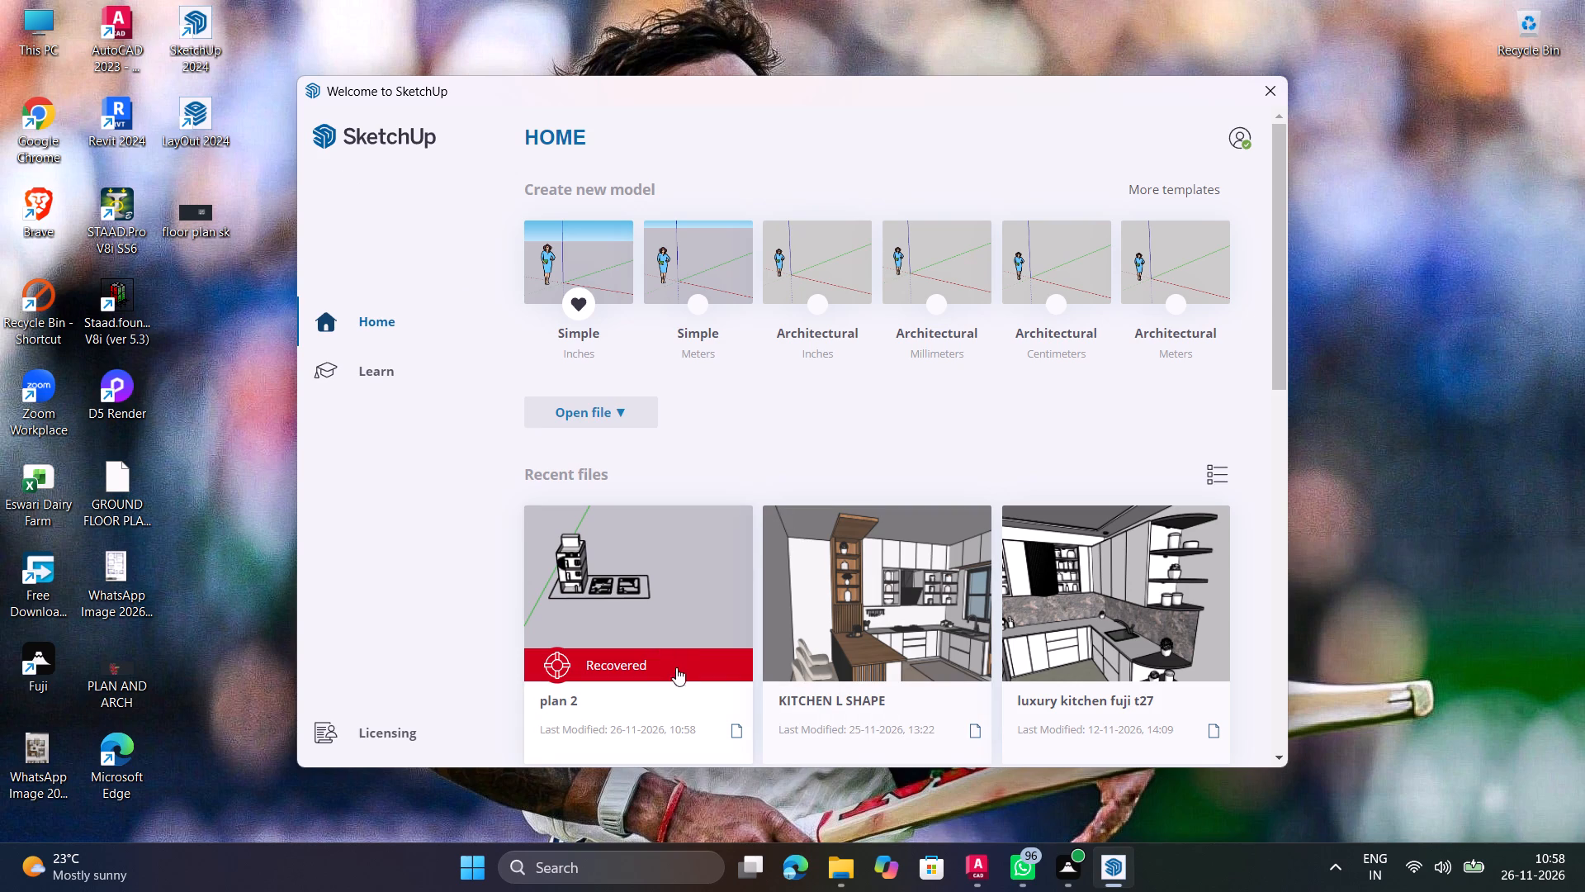
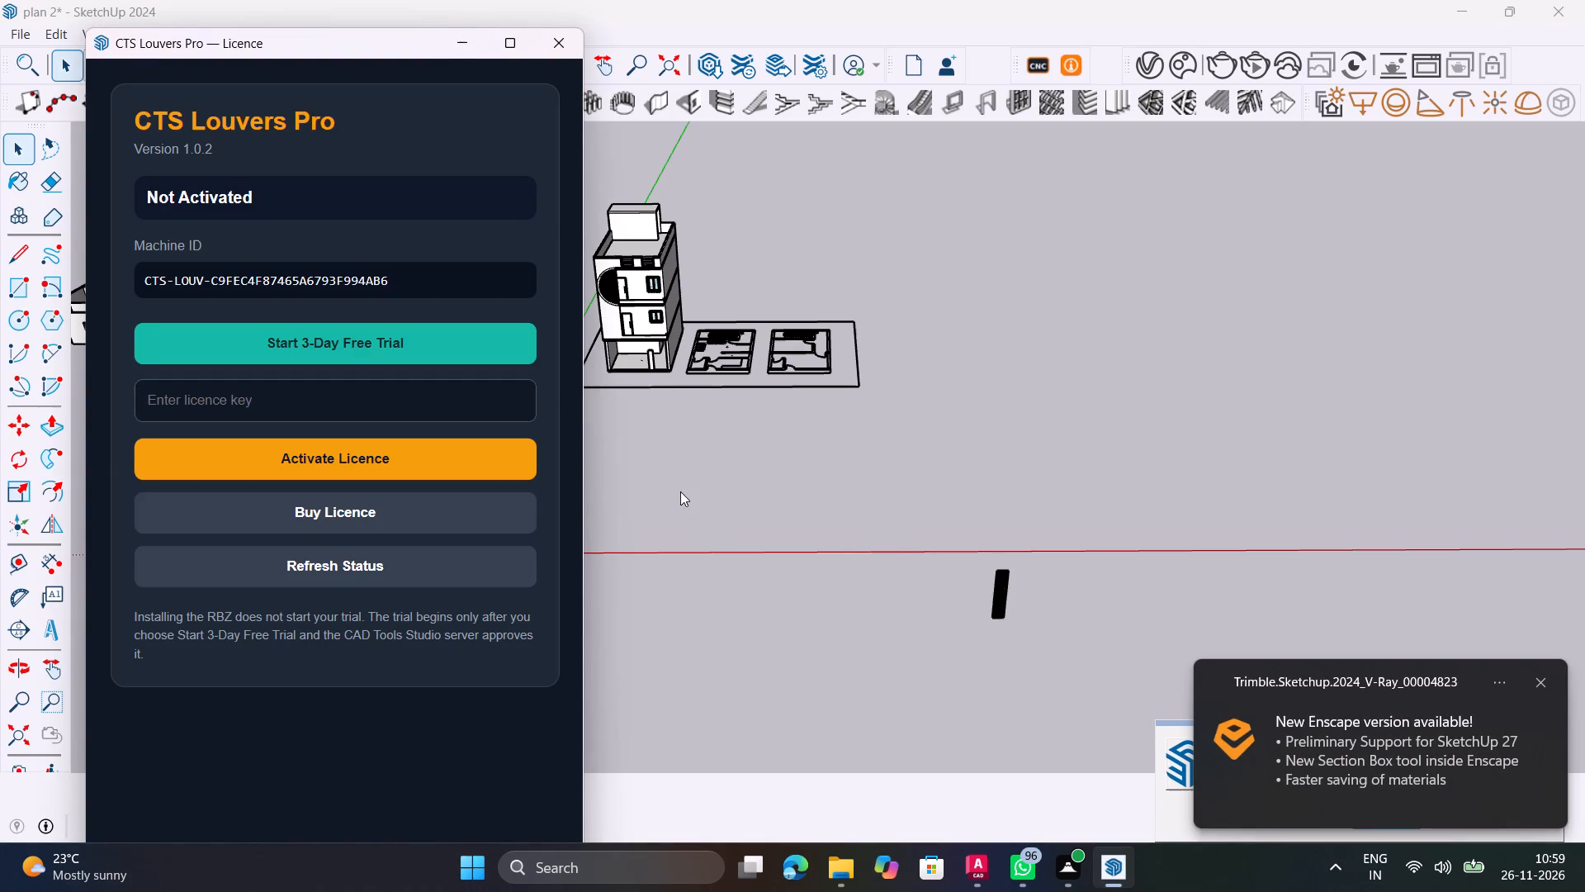
Close the CTS Louvers Pro licence window, dismiss the Enscape update notice and ignore the extension updates prompt.
click(566, 40)
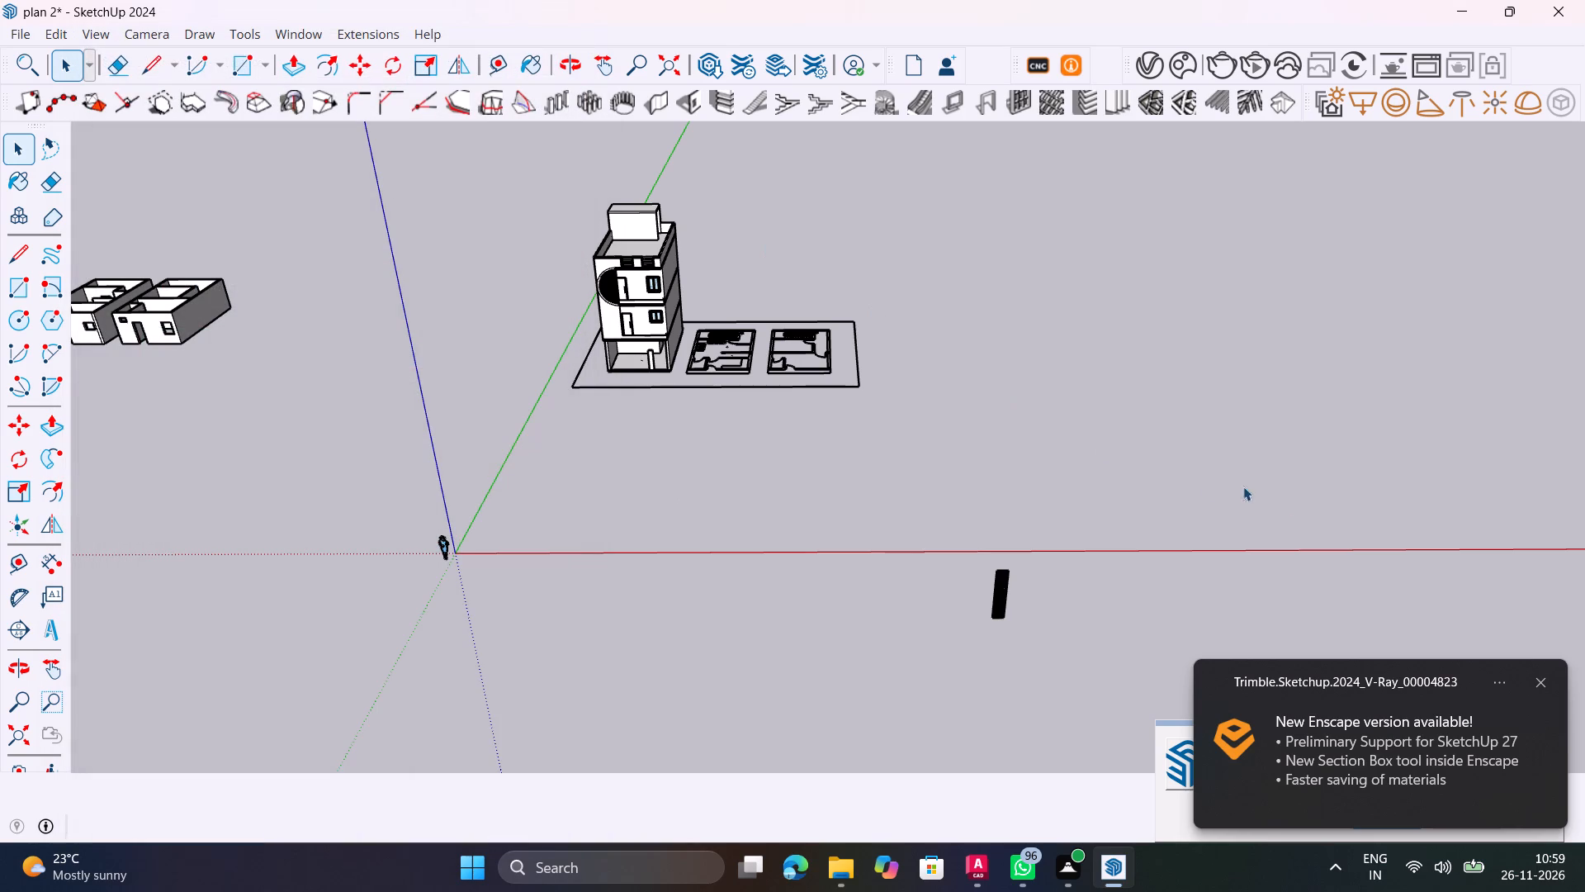
click(1545, 683)
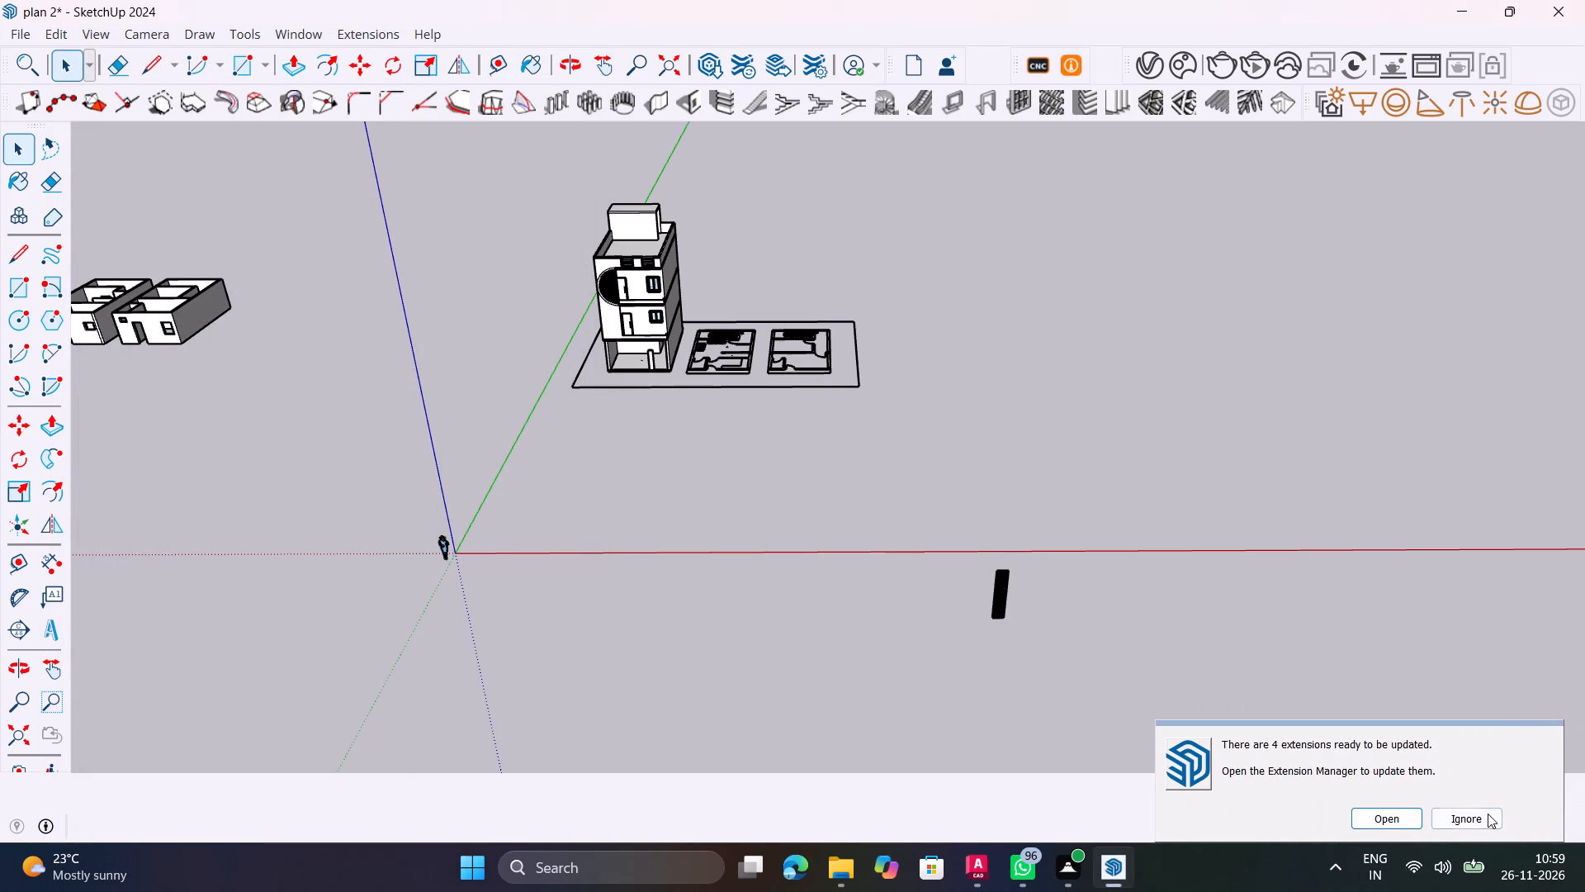
click(1488, 821)
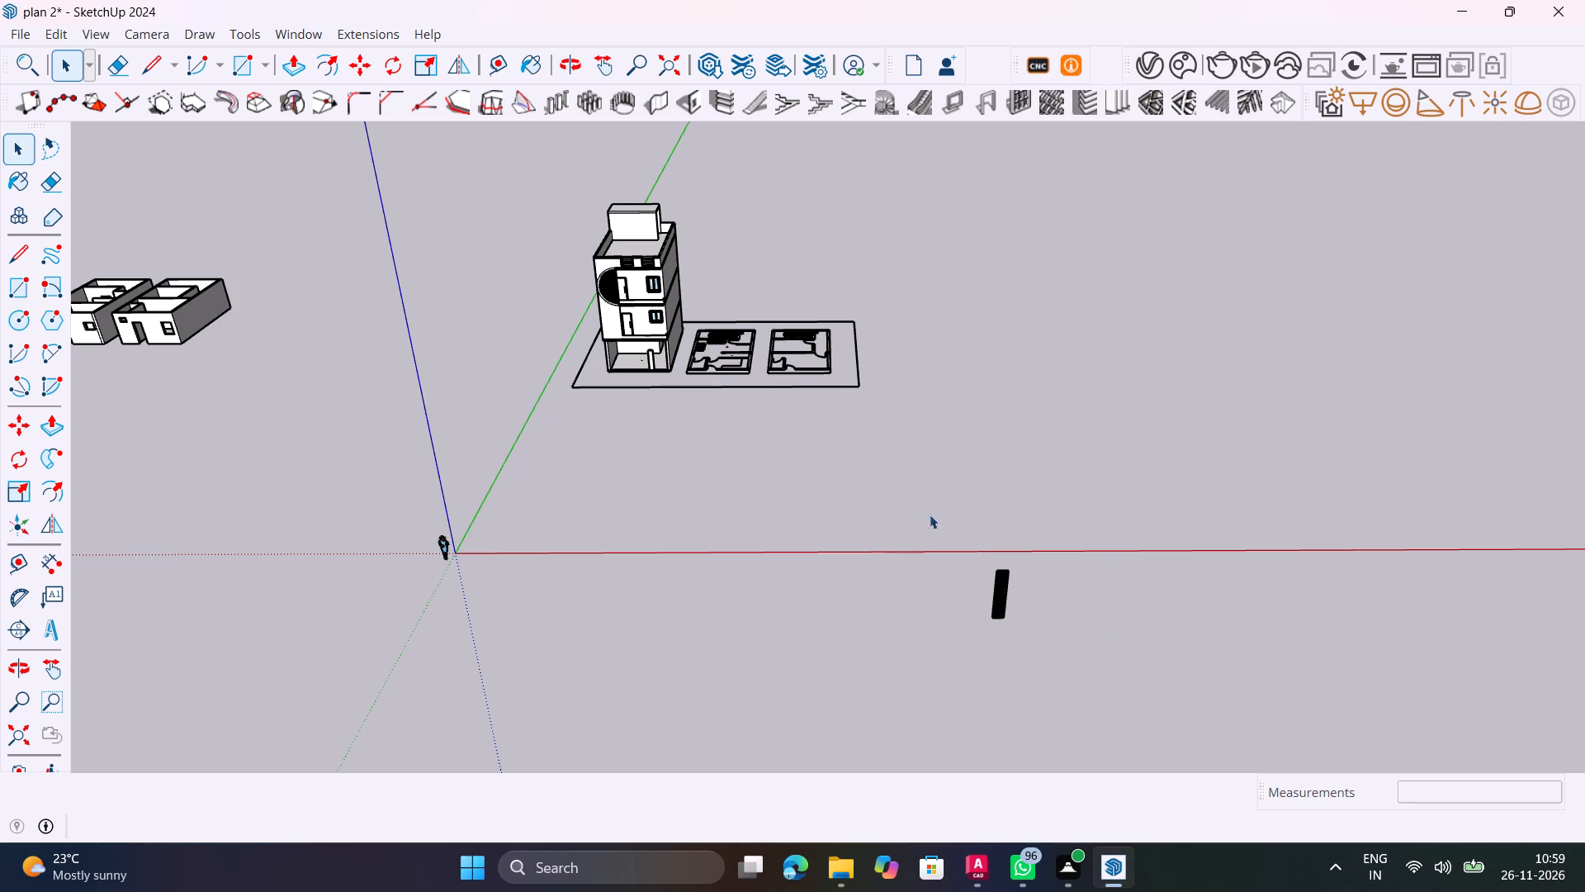
Open the lower corner tile of the patterned screen panel for editing and erase its top edge beside the leaf motif.
scroll(1021, 677, up, 5)
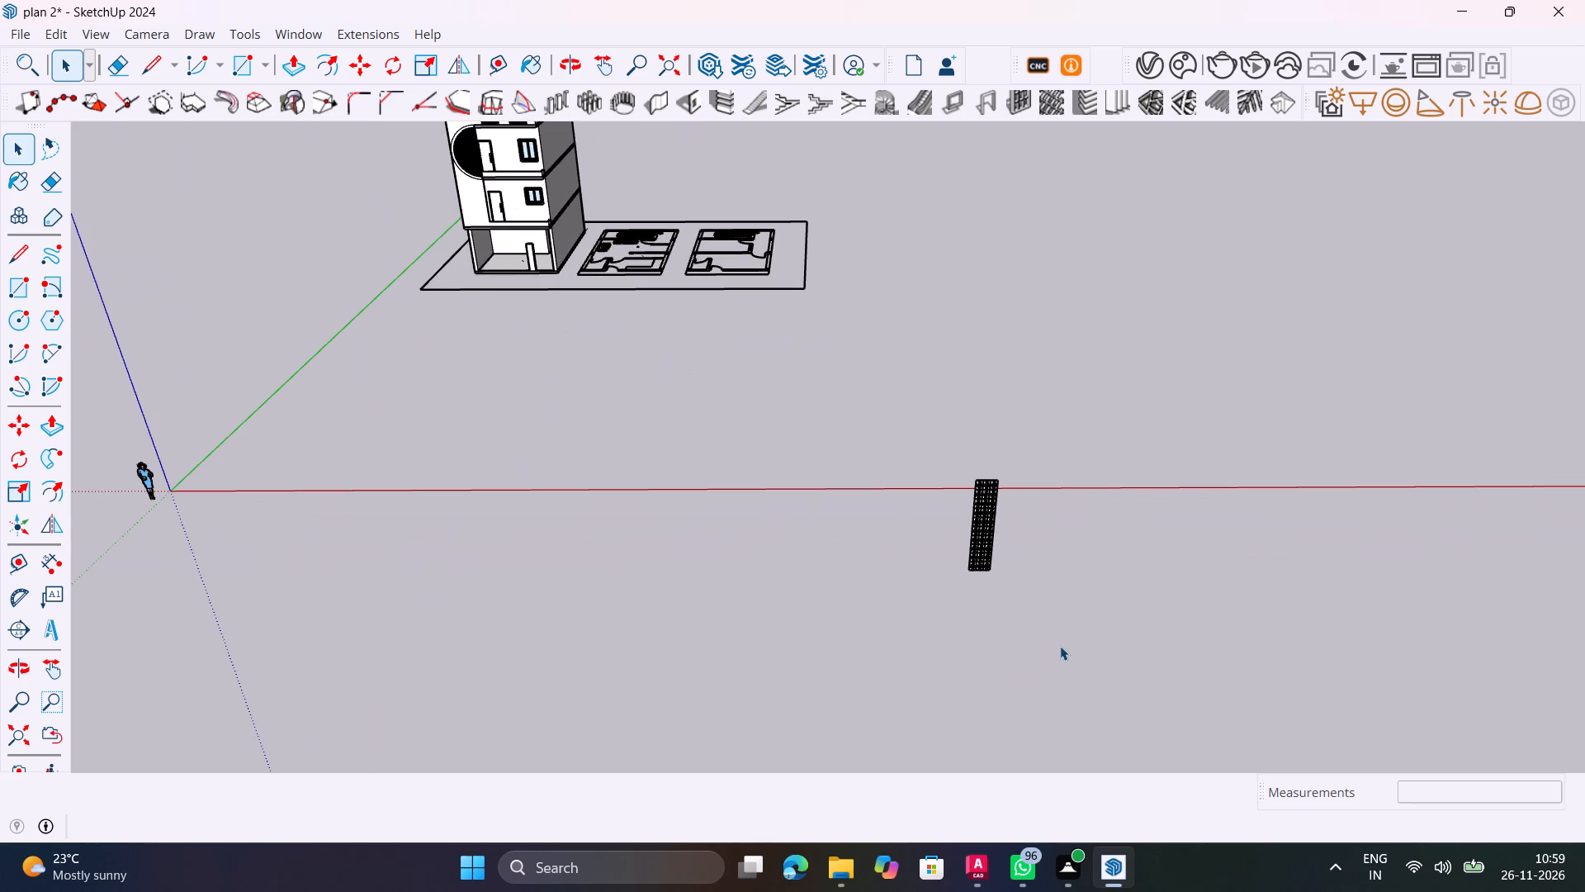
drag(1060, 646, 868, 362)
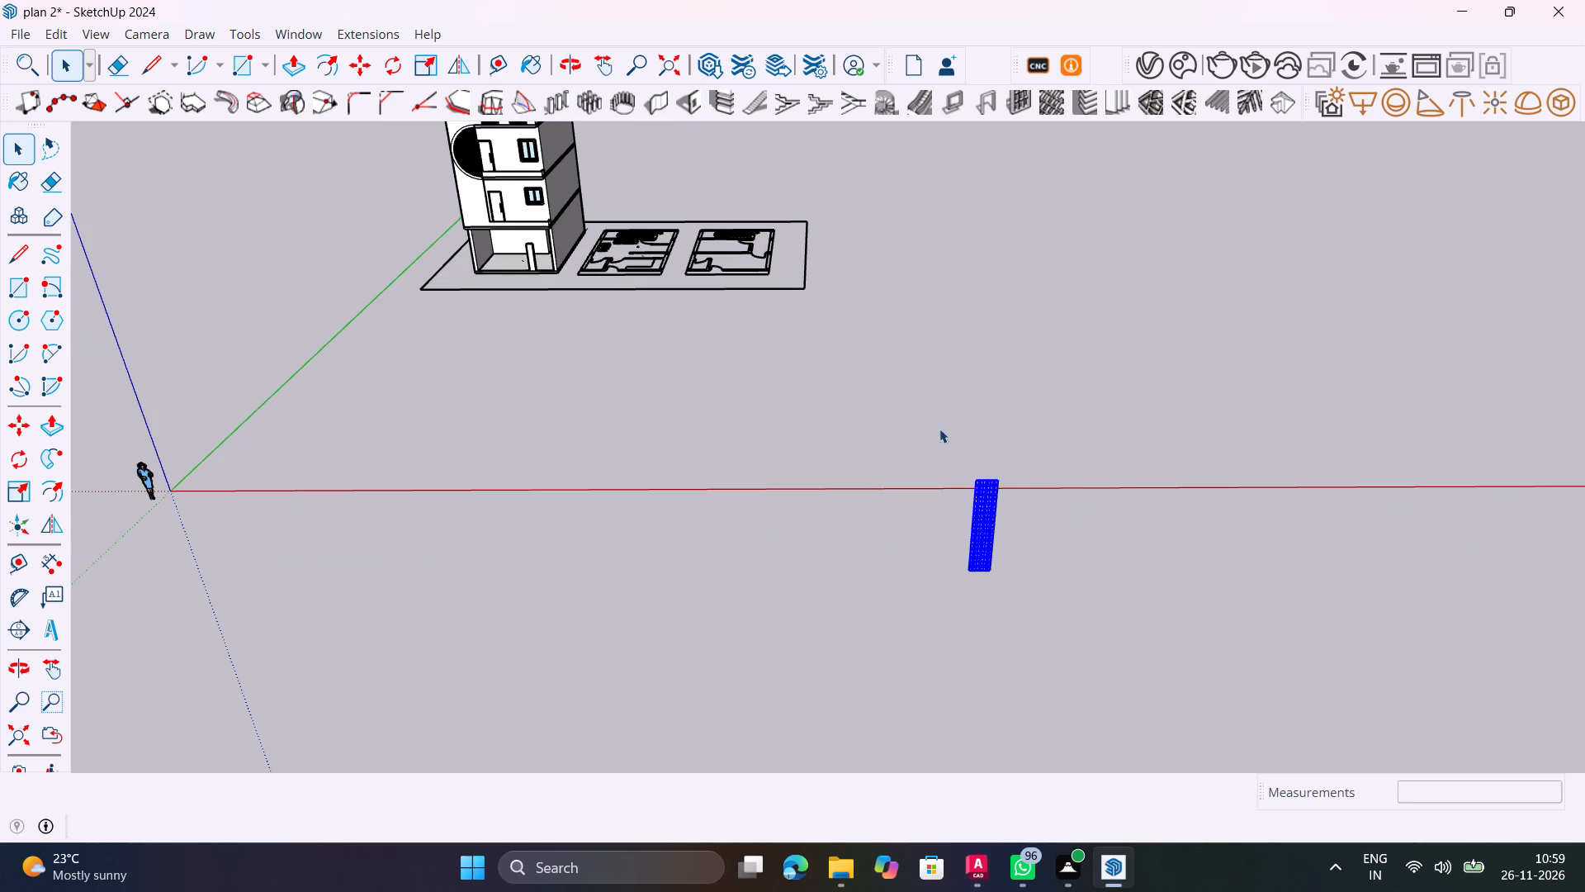
scroll(1002, 577, up, 5)
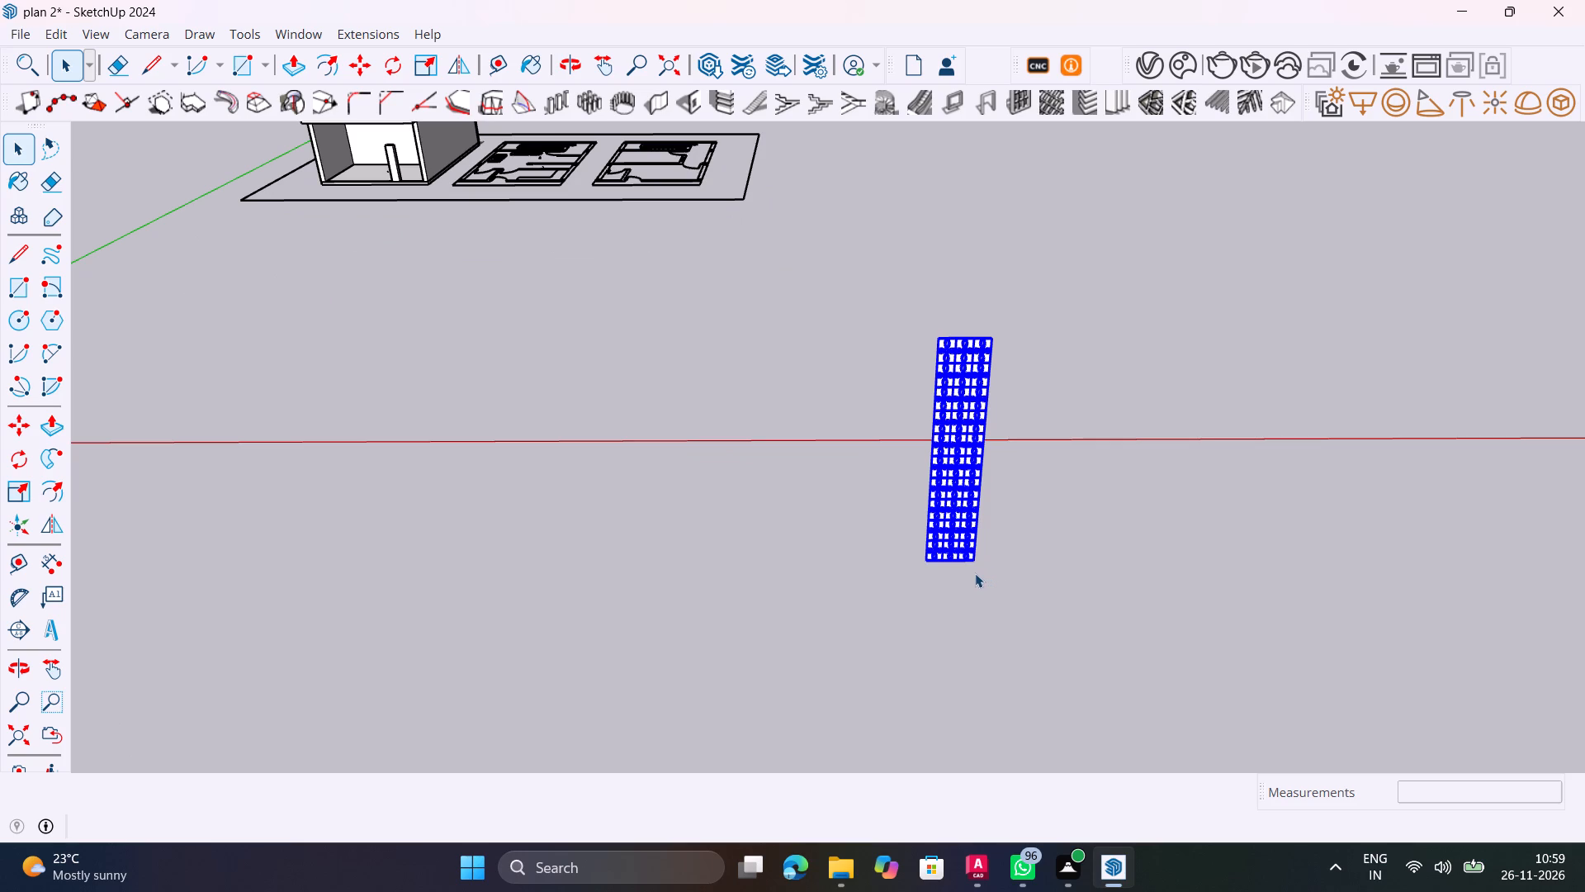
scroll(975, 573, up, 5)
middle_drag(986, 574, 932, 571)
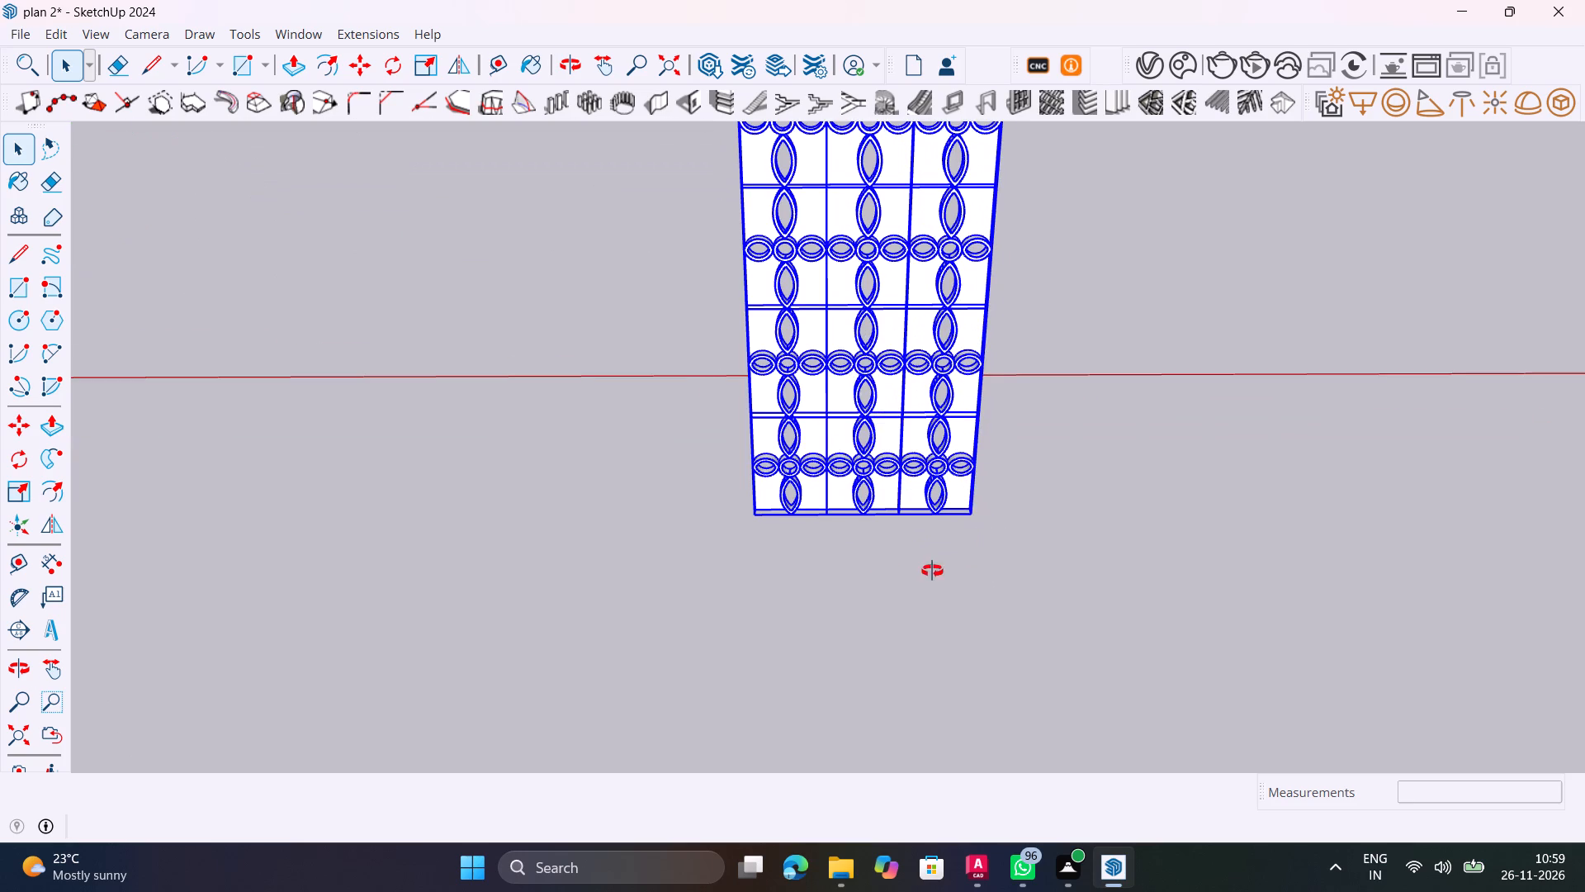
middle_drag(932, 571, 823, 572)
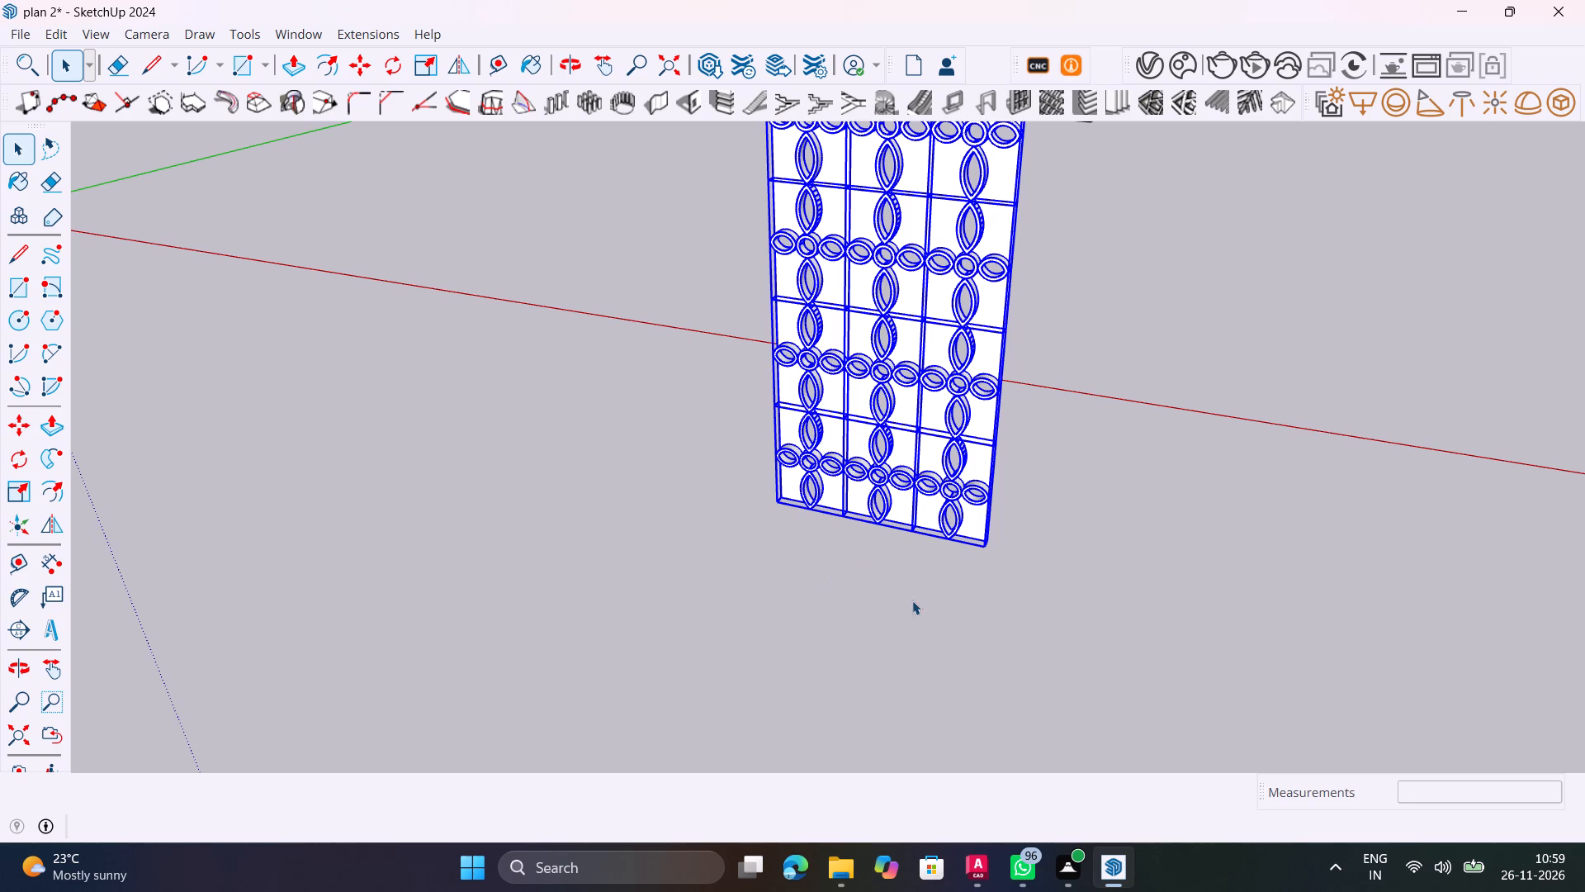
scroll(984, 530, up, 11)
double_click(974, 524)
shift+middle_drag(967, 511, 1242, 626)
double_click(870, 389)
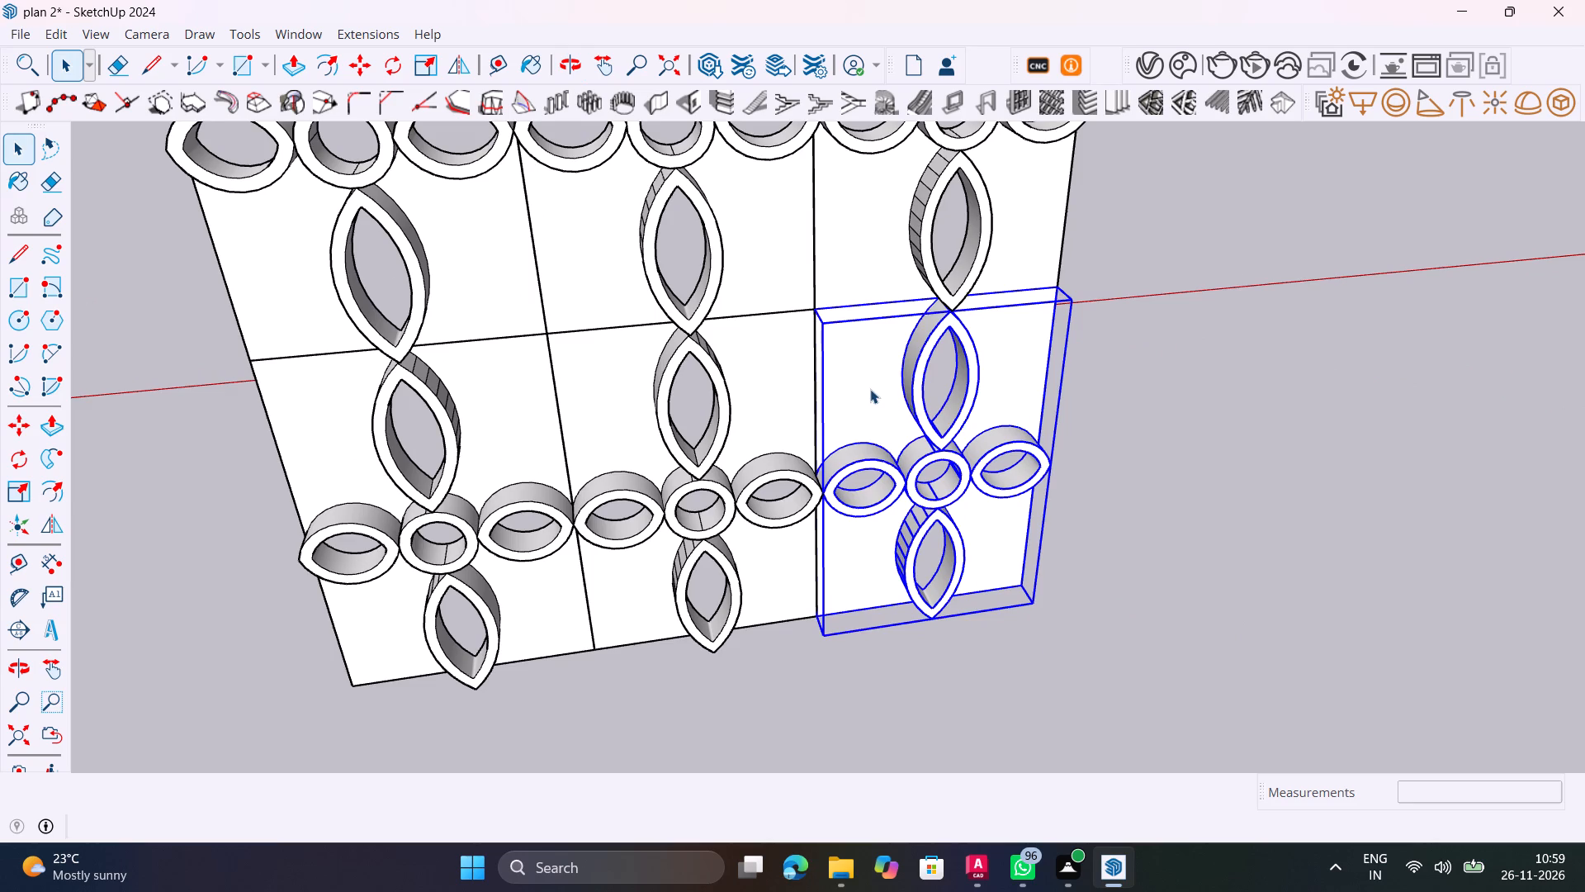
scroll(868, 321, up, 5)
key(e)
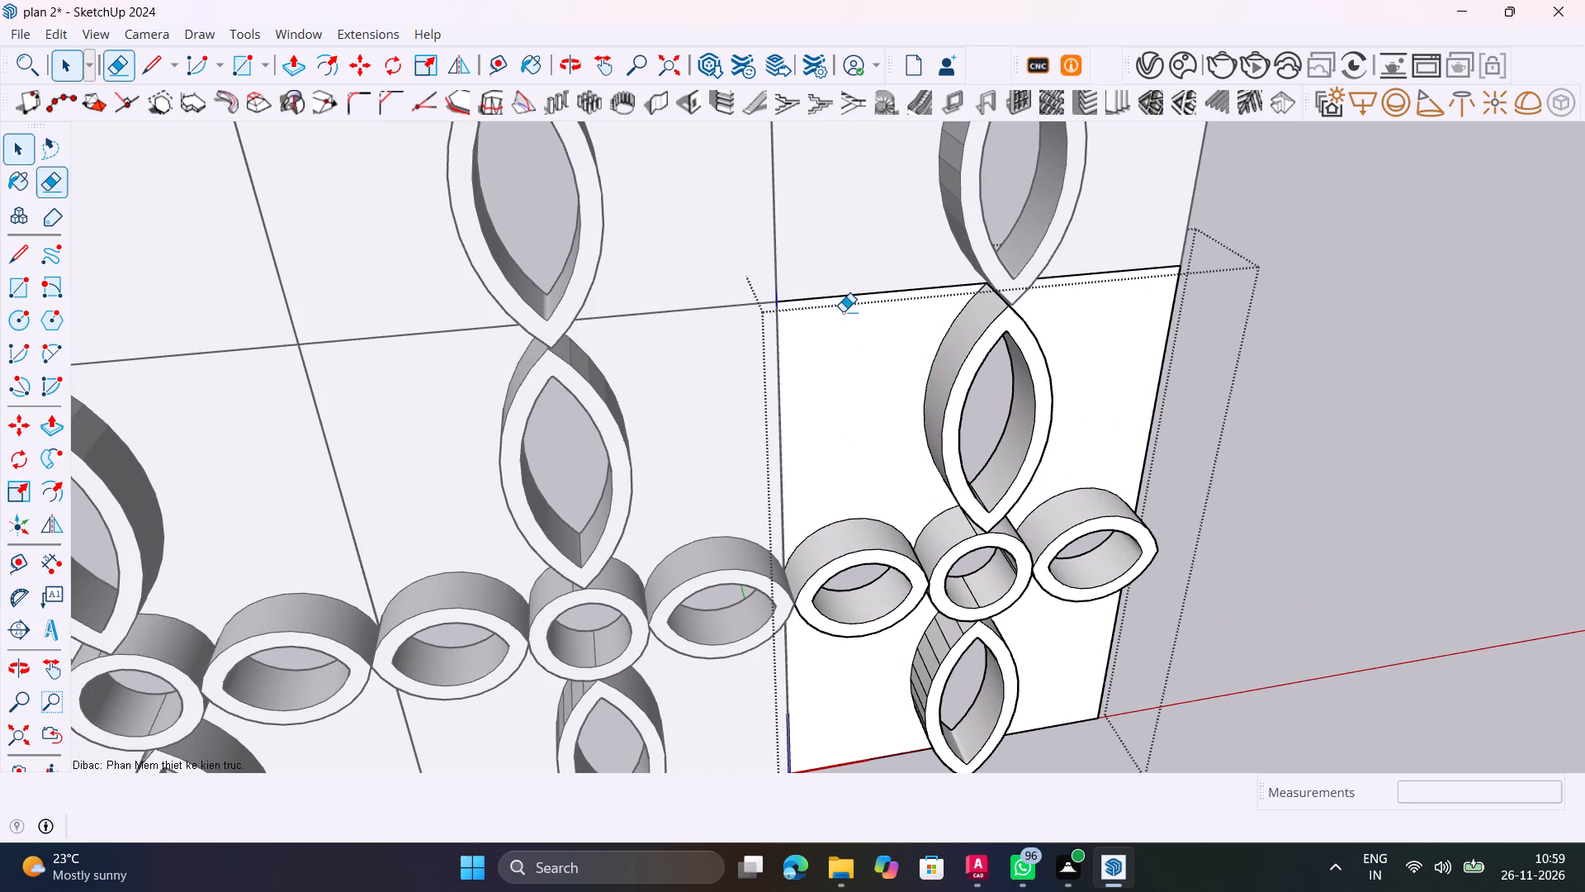
drag(843, 311, 842, 293)
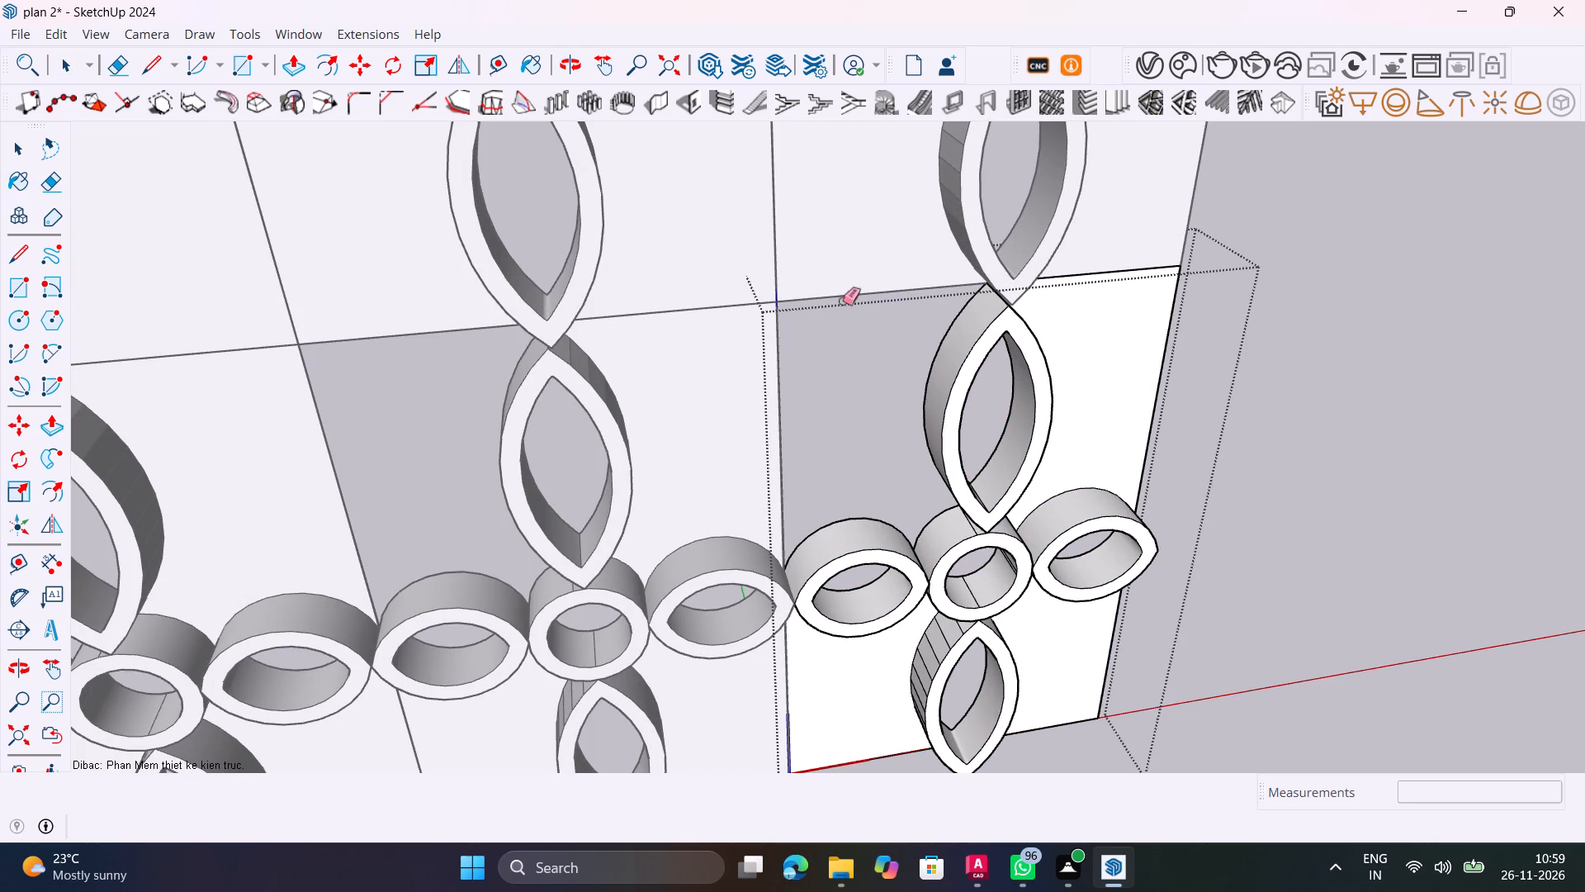
Save the model as plan 2 in the SketchUp projects folder.
key(ctrl+s)
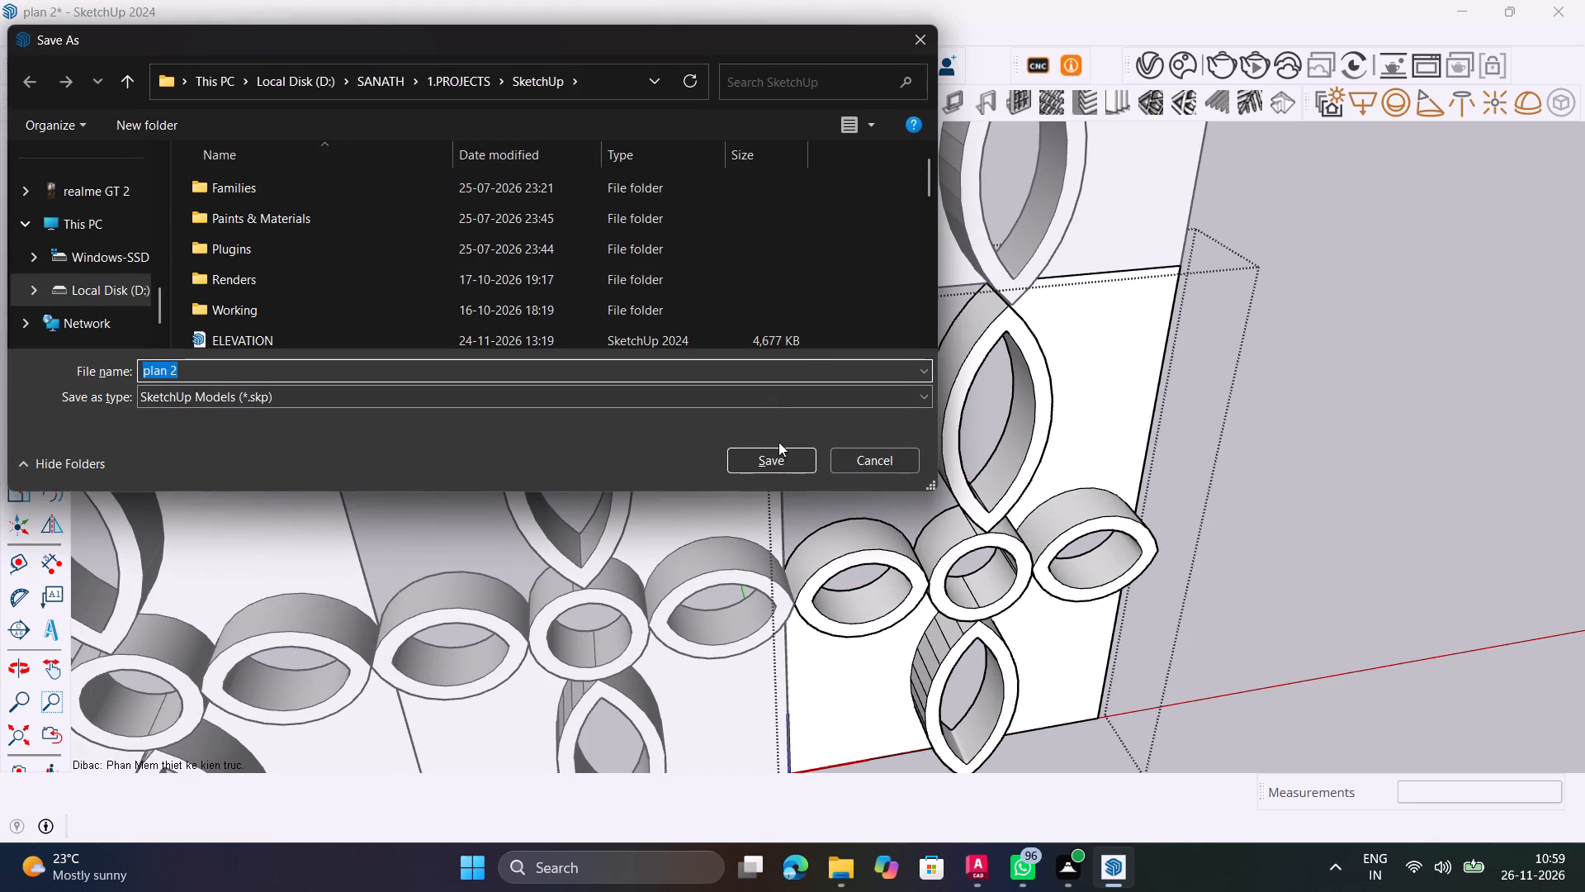
click(779, 460)
click(838, 434)
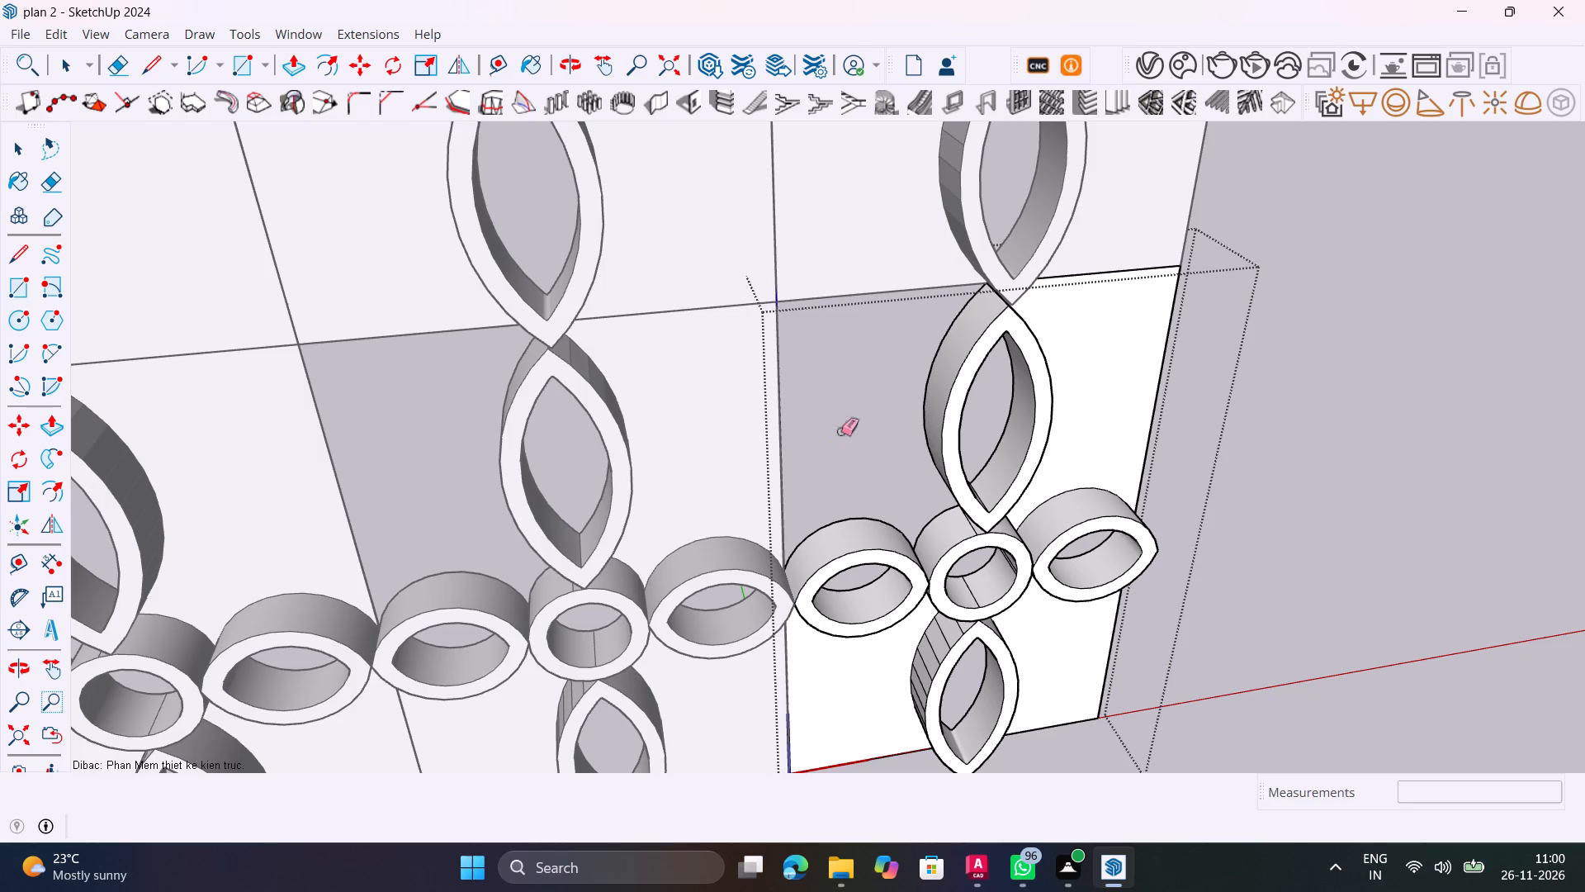
Delete the three remaining backing faces around the tile's ring and leaf motif, then leave the tile component.
middle_drag(917, 490, 643, 347)
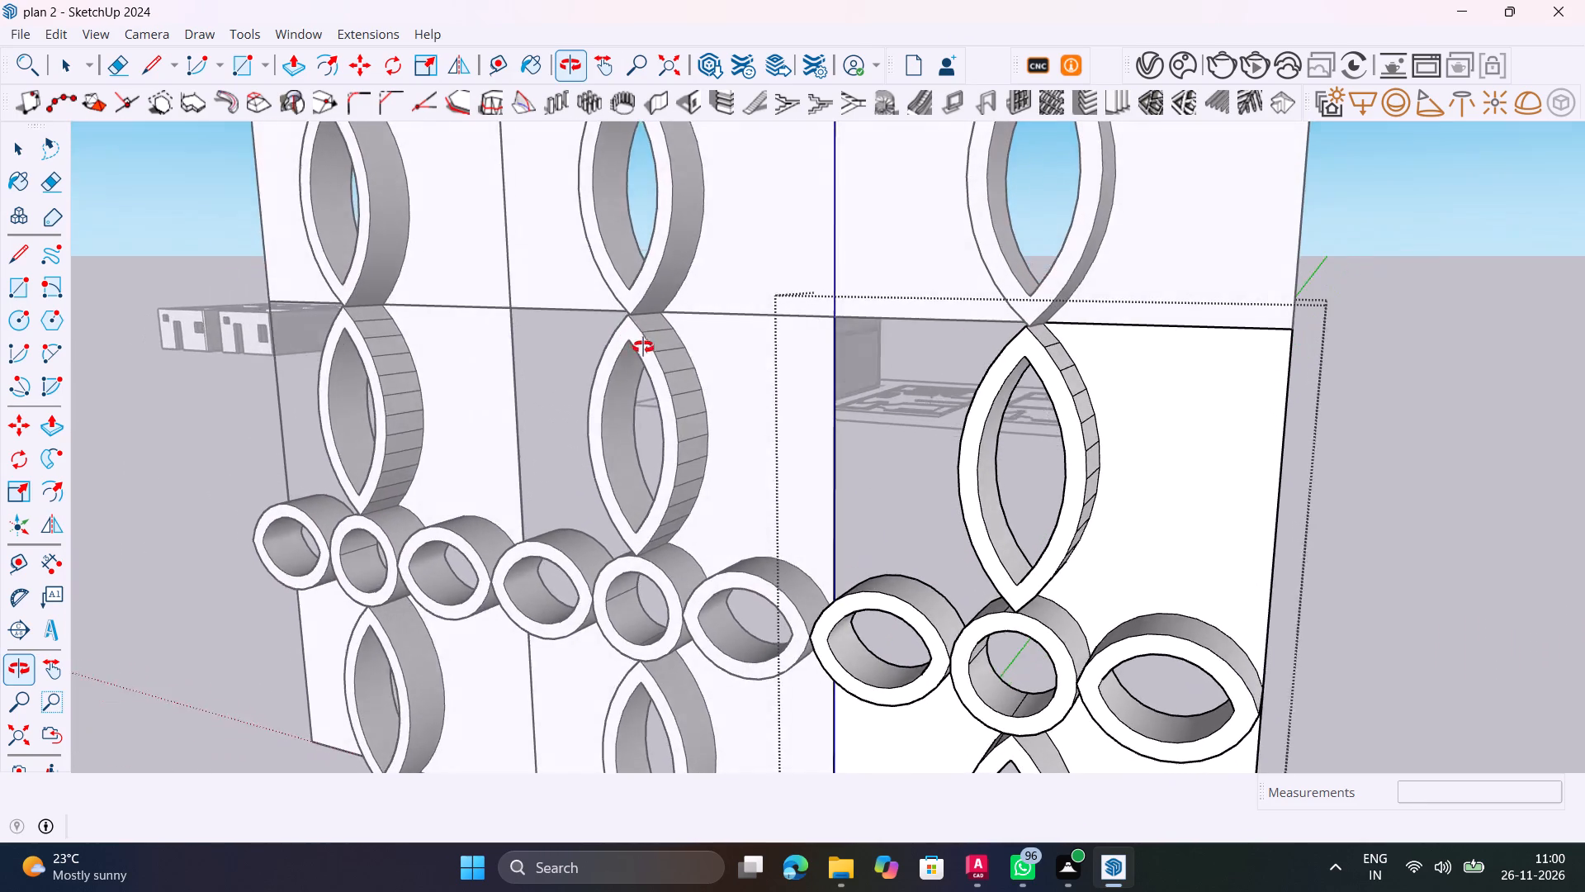
middle_drag(643, 347, 770, 410)
drag(1160, 434, 1153, 415)
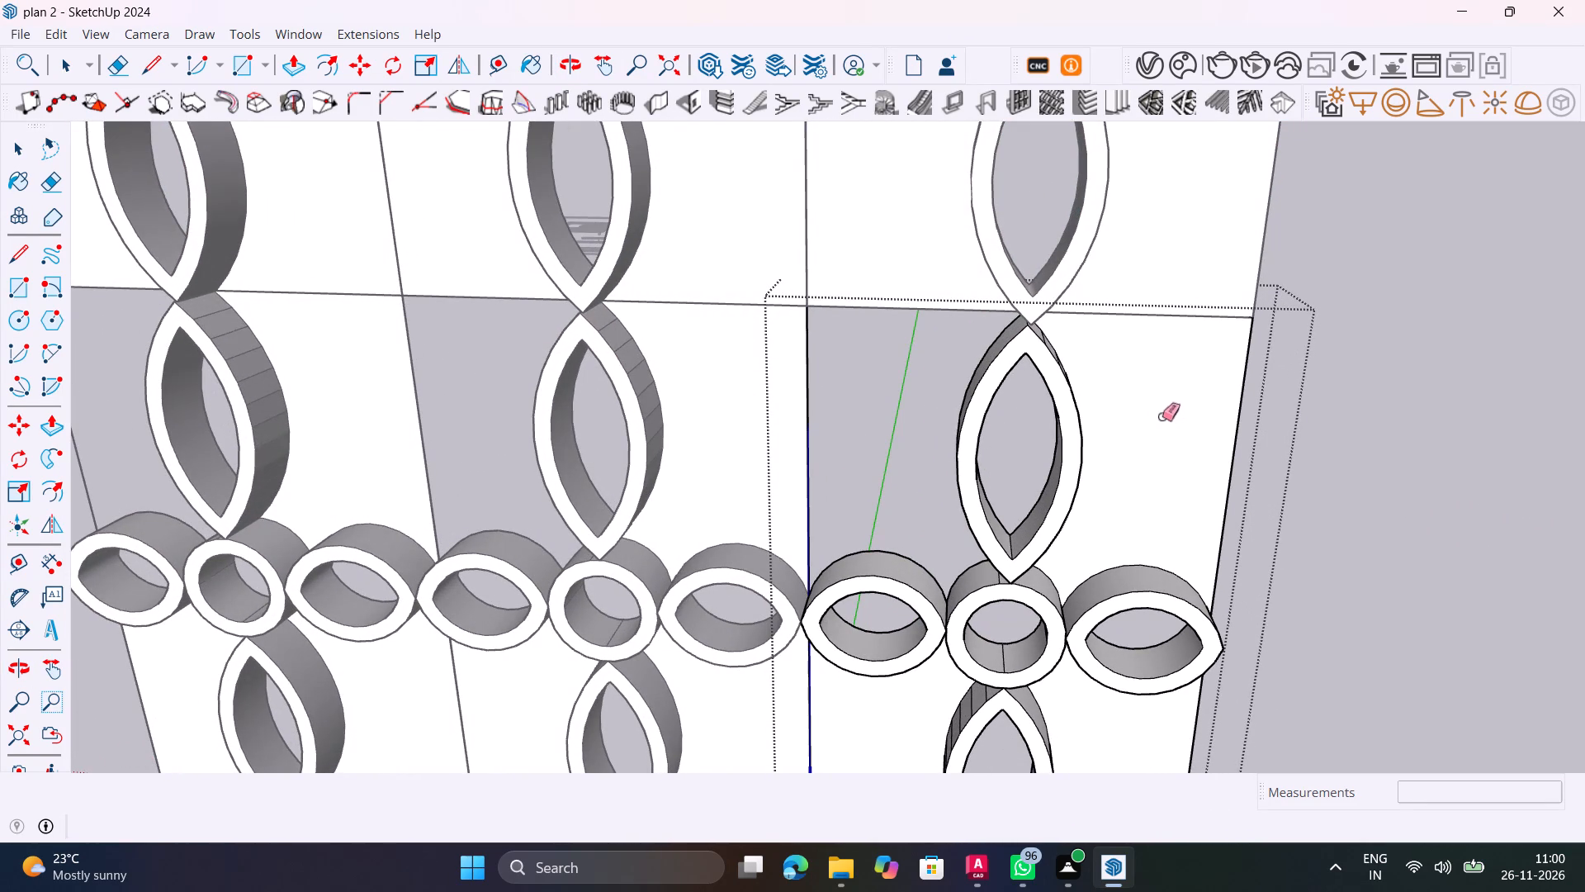
key(space)
click(1160, 437)
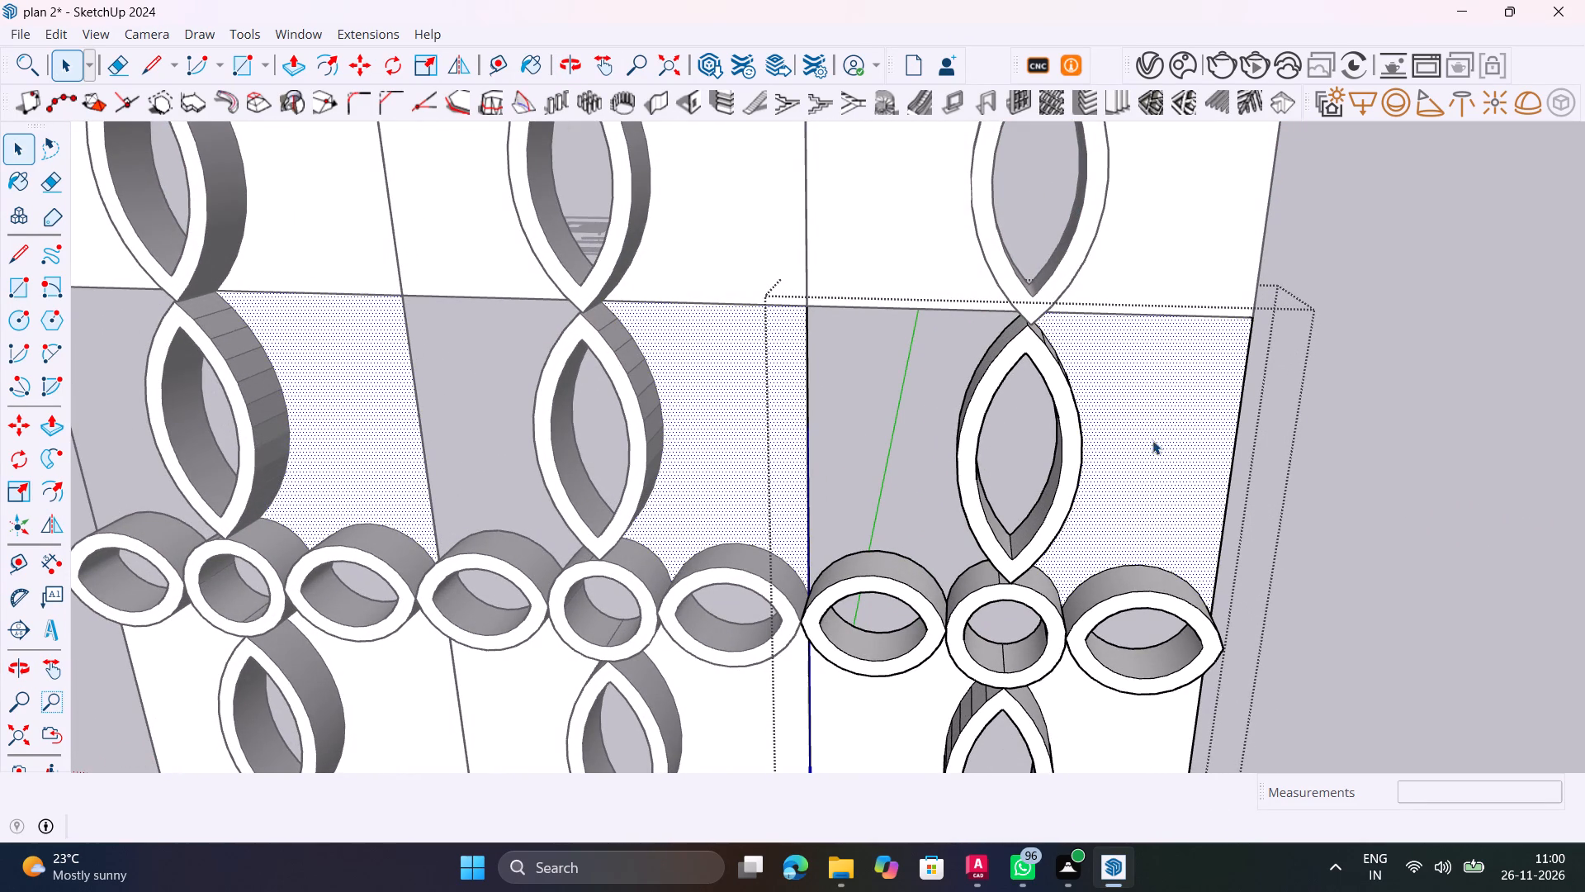
key(Delete)
scroll(1138, 401, down, 7)
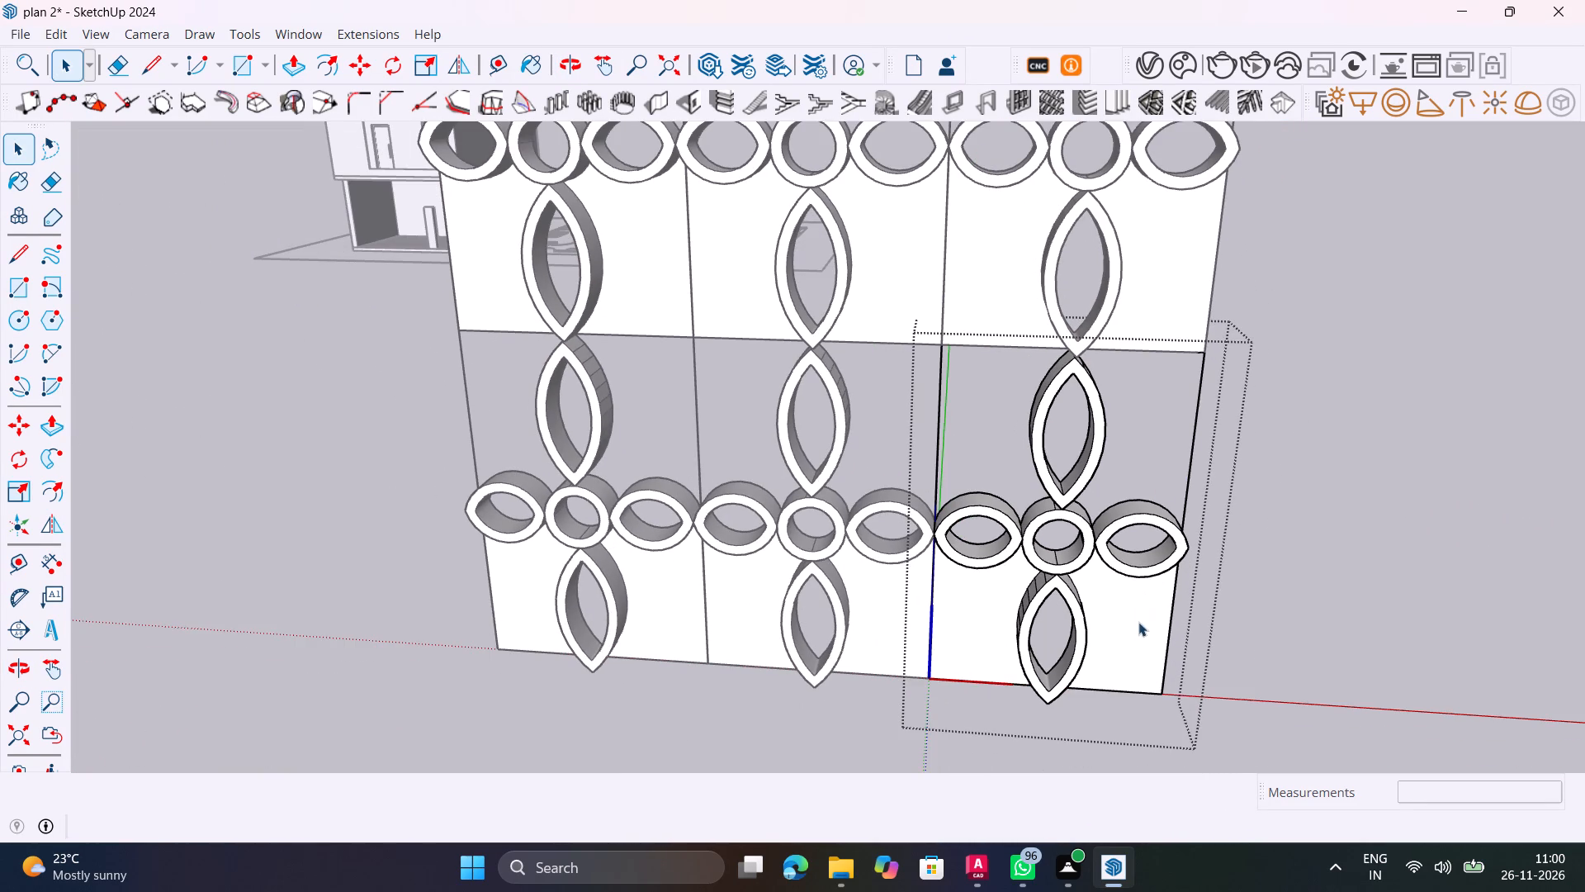
click(1138, 622)
key(Delete)
click(975, 613)
key(Delete)
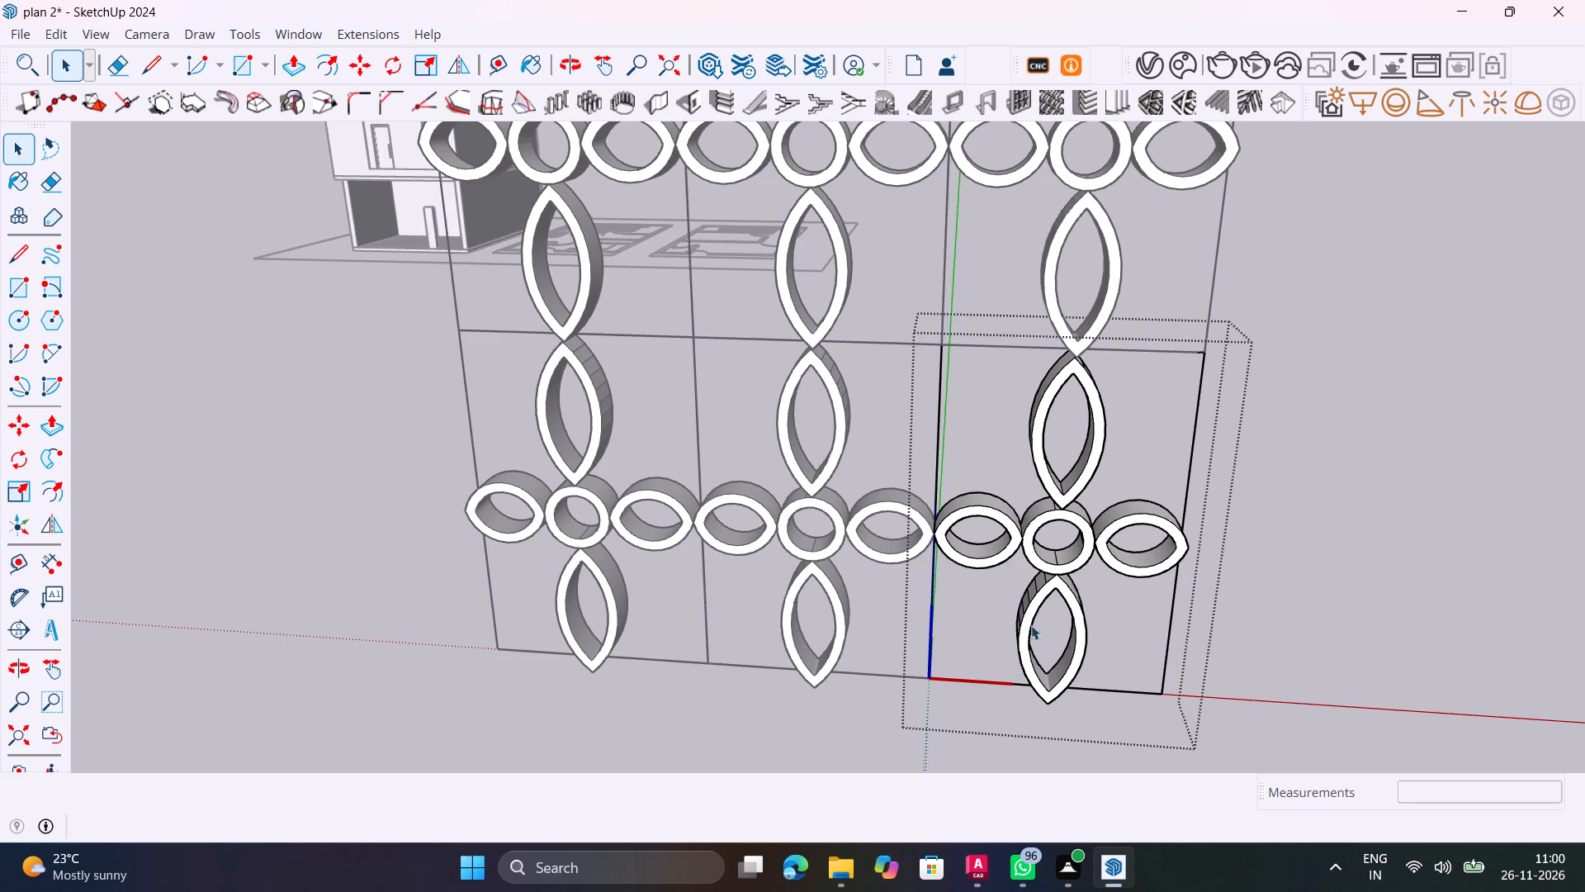
scroll(1029, 631, down, 1)
middle_drag(1027, 631, 754, 569)
click(499, 551)
Open a tile of the screen panel for editing and delete the bottom and top border segments on the motif's outer side.
scroll(497, 548, down, 4)
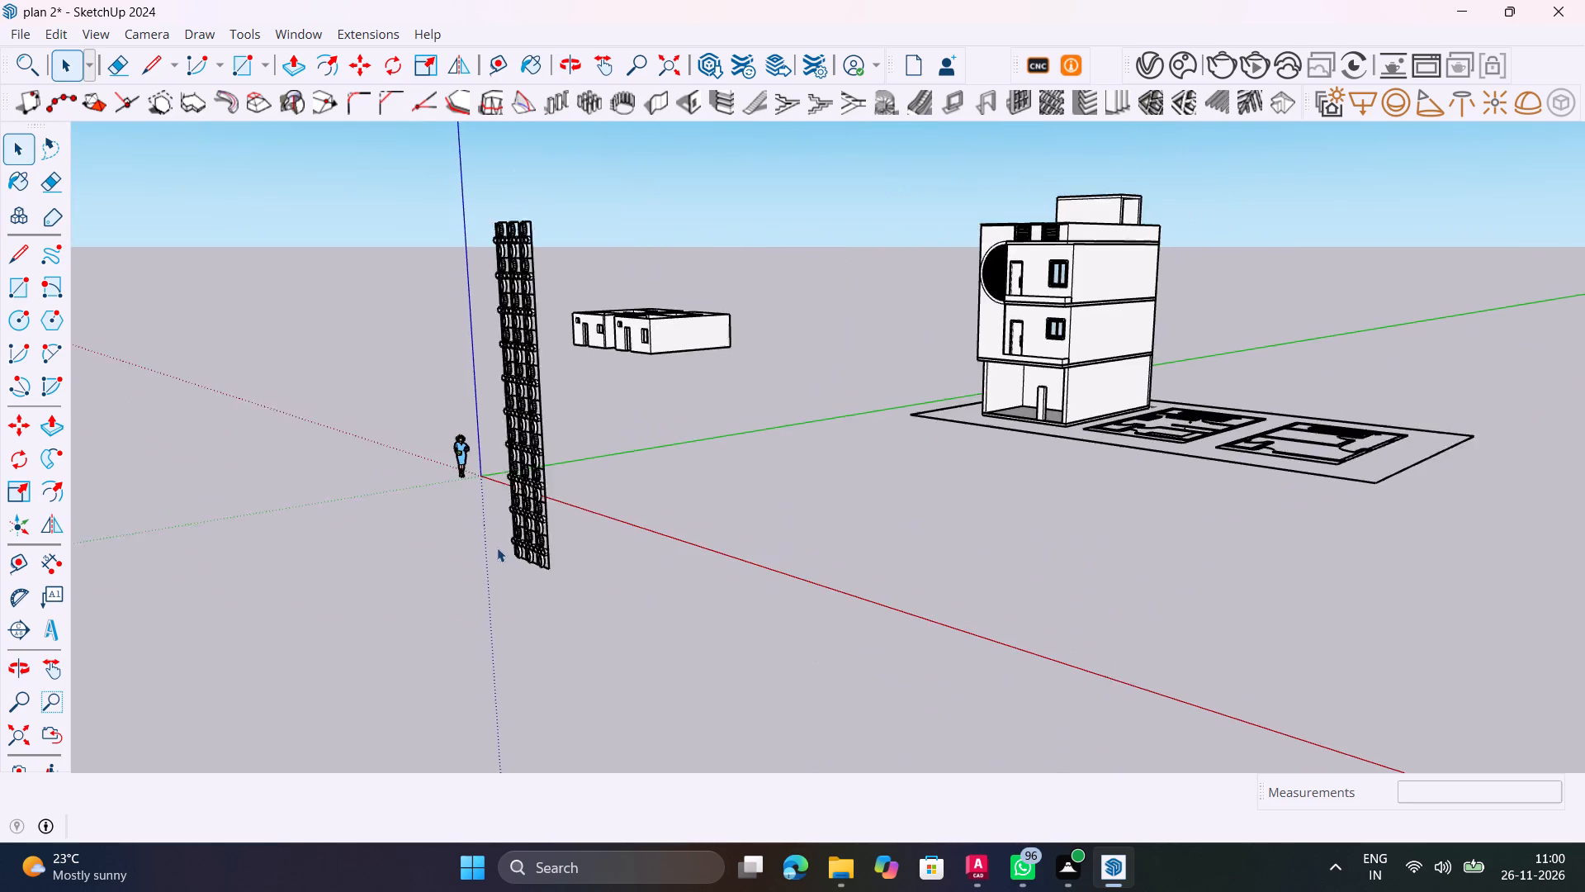
middle_drag(529, 599, 677, 602)
scroll(685, 597, down, 8)
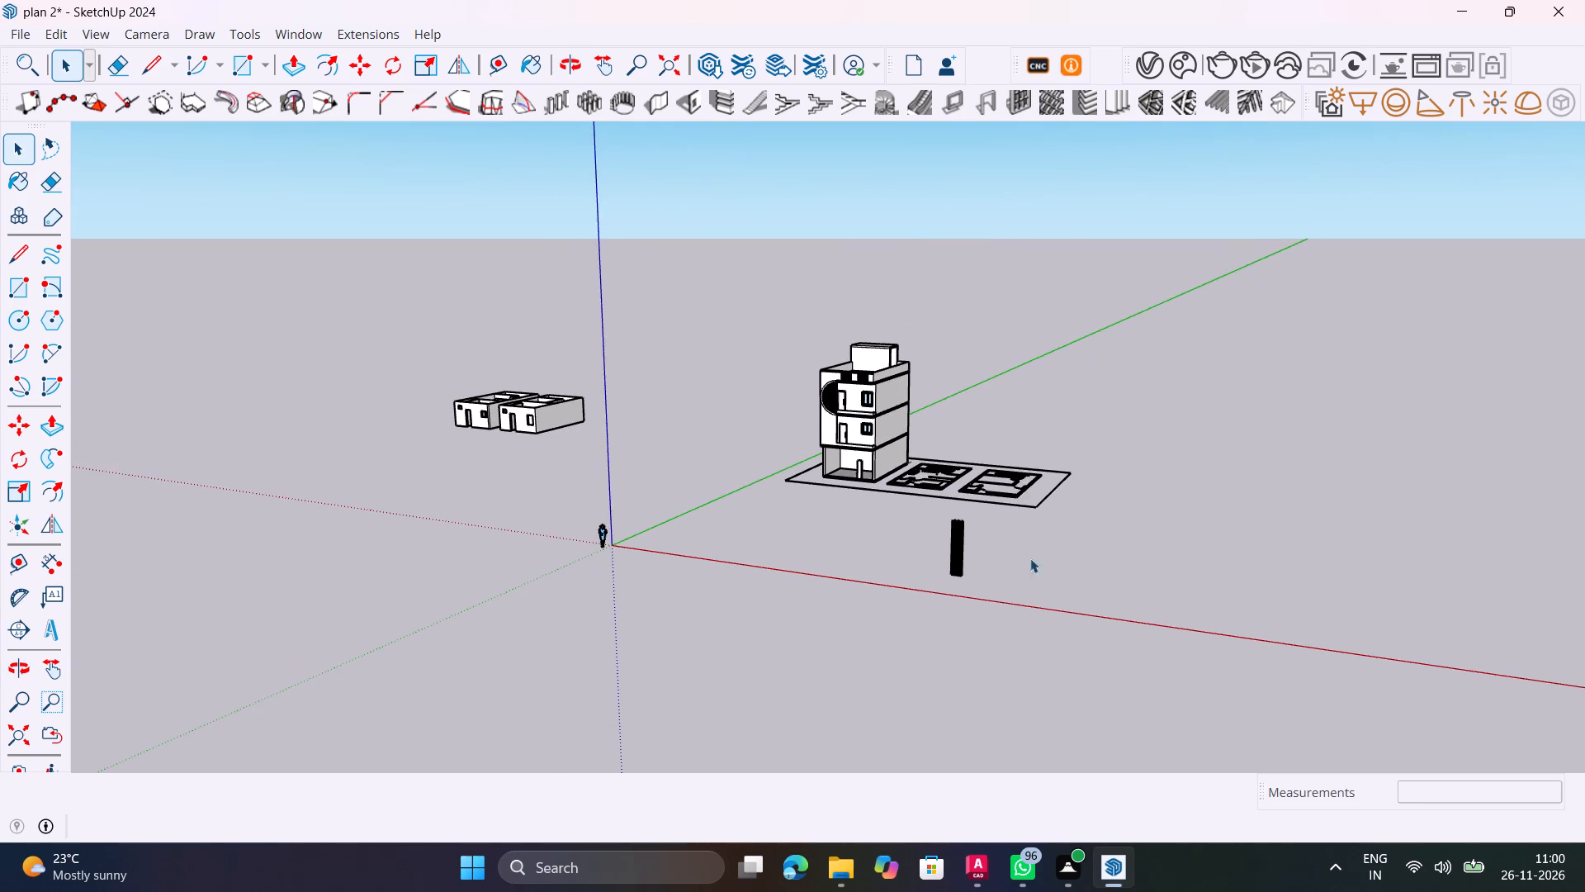
scroll(1002, 563, up, 5)
scroll(932, 547, up, 4)
scroll(768, 595, up, 4)
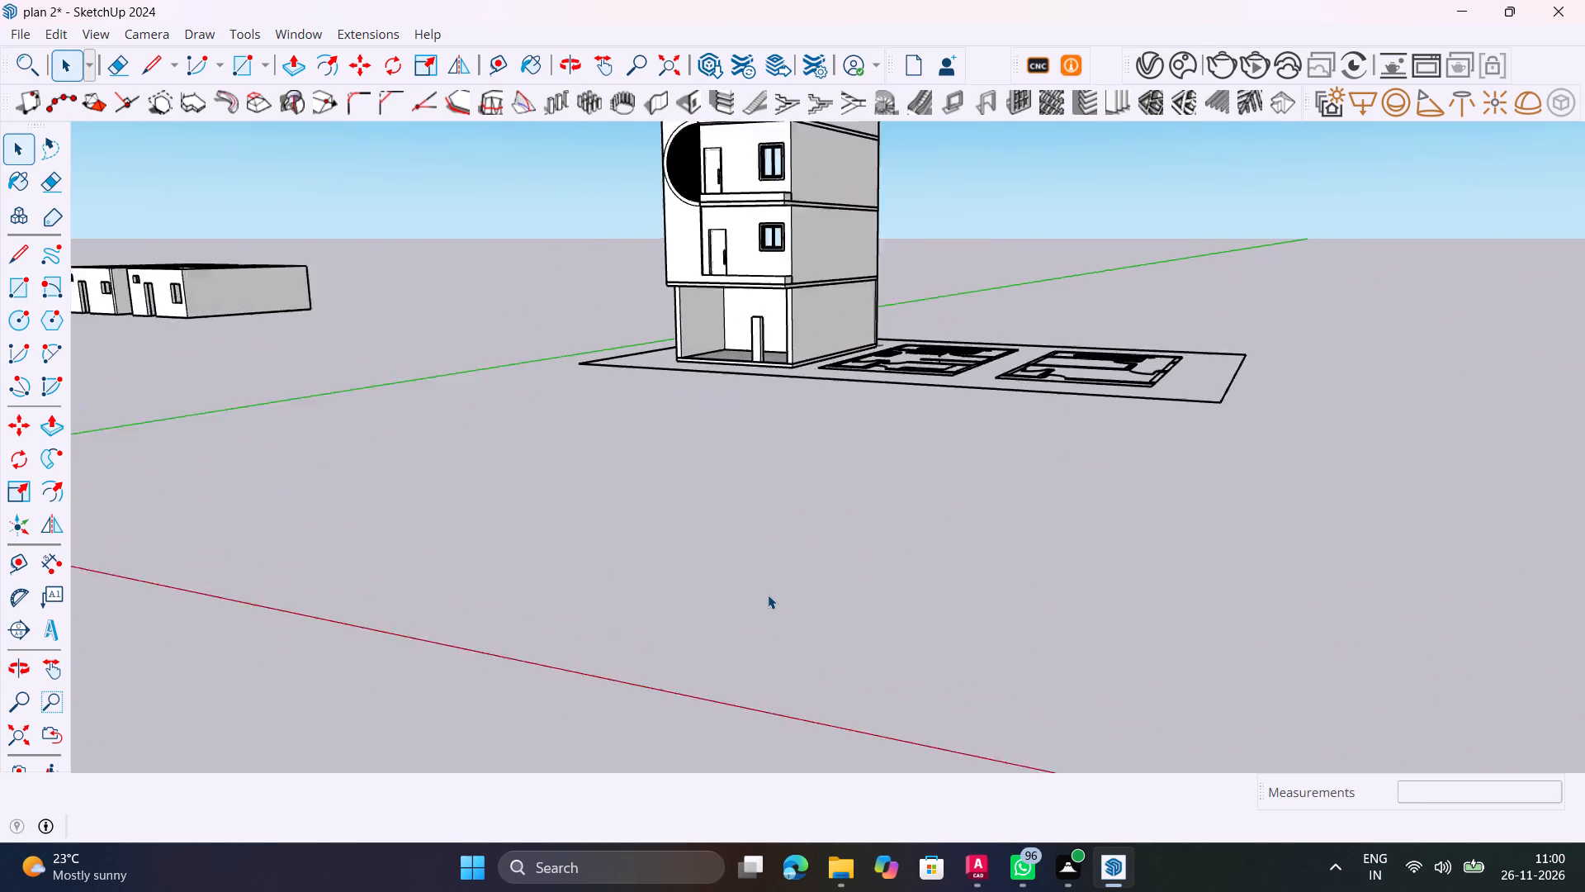
scroll(768, 595, up, 1)
scroll(768, 595, down, 6)
scroll(772, 587, up, 4)
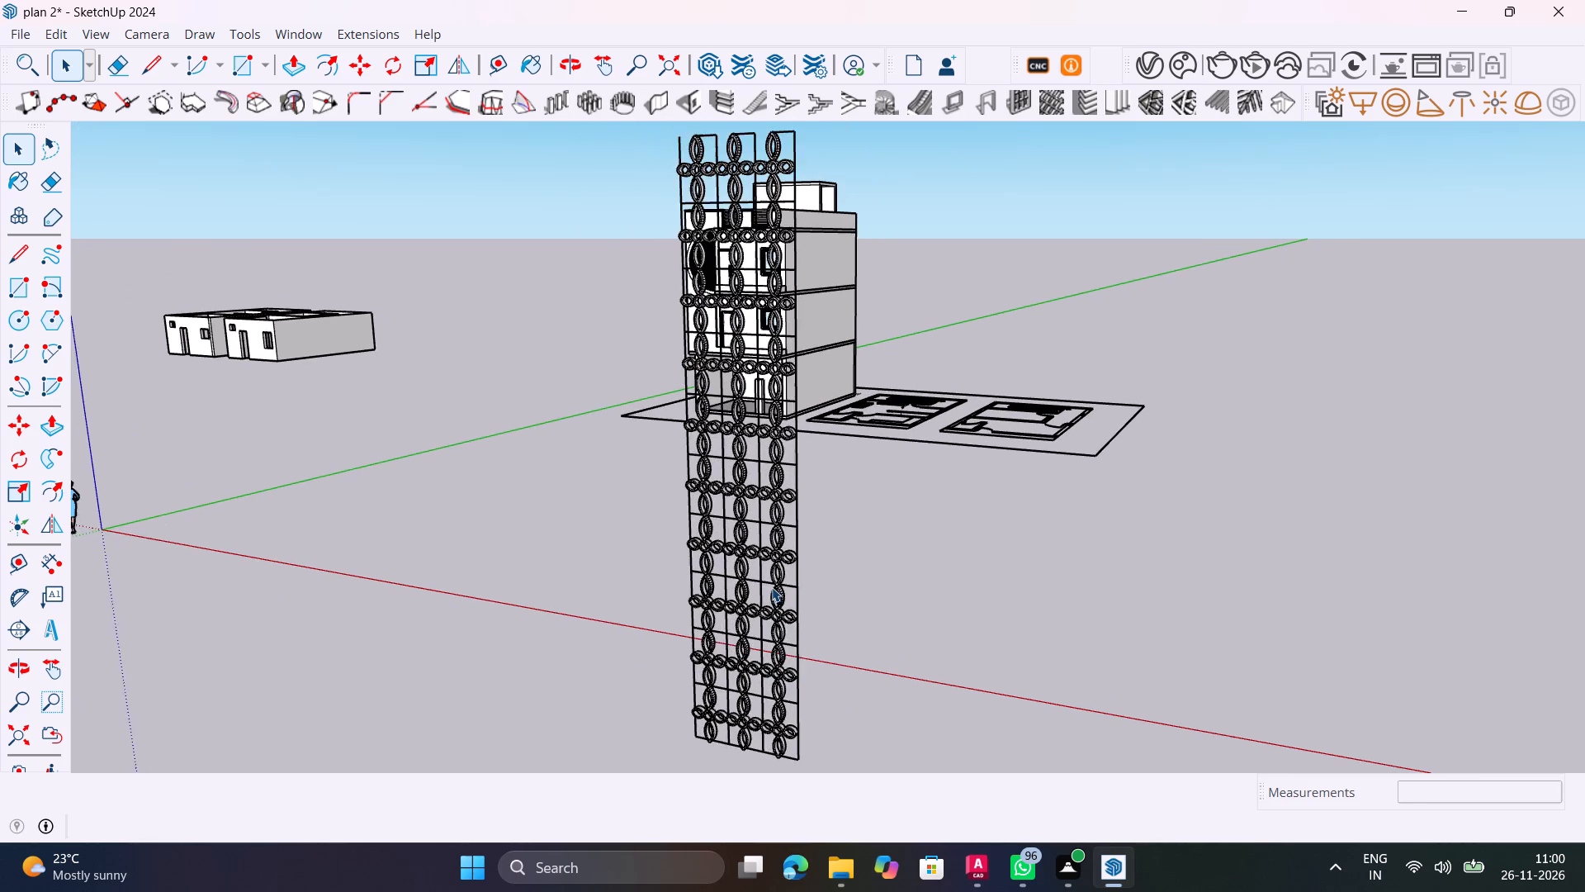
scroll(772, 587, up, 9)
scroll(772, 587, down, 3)
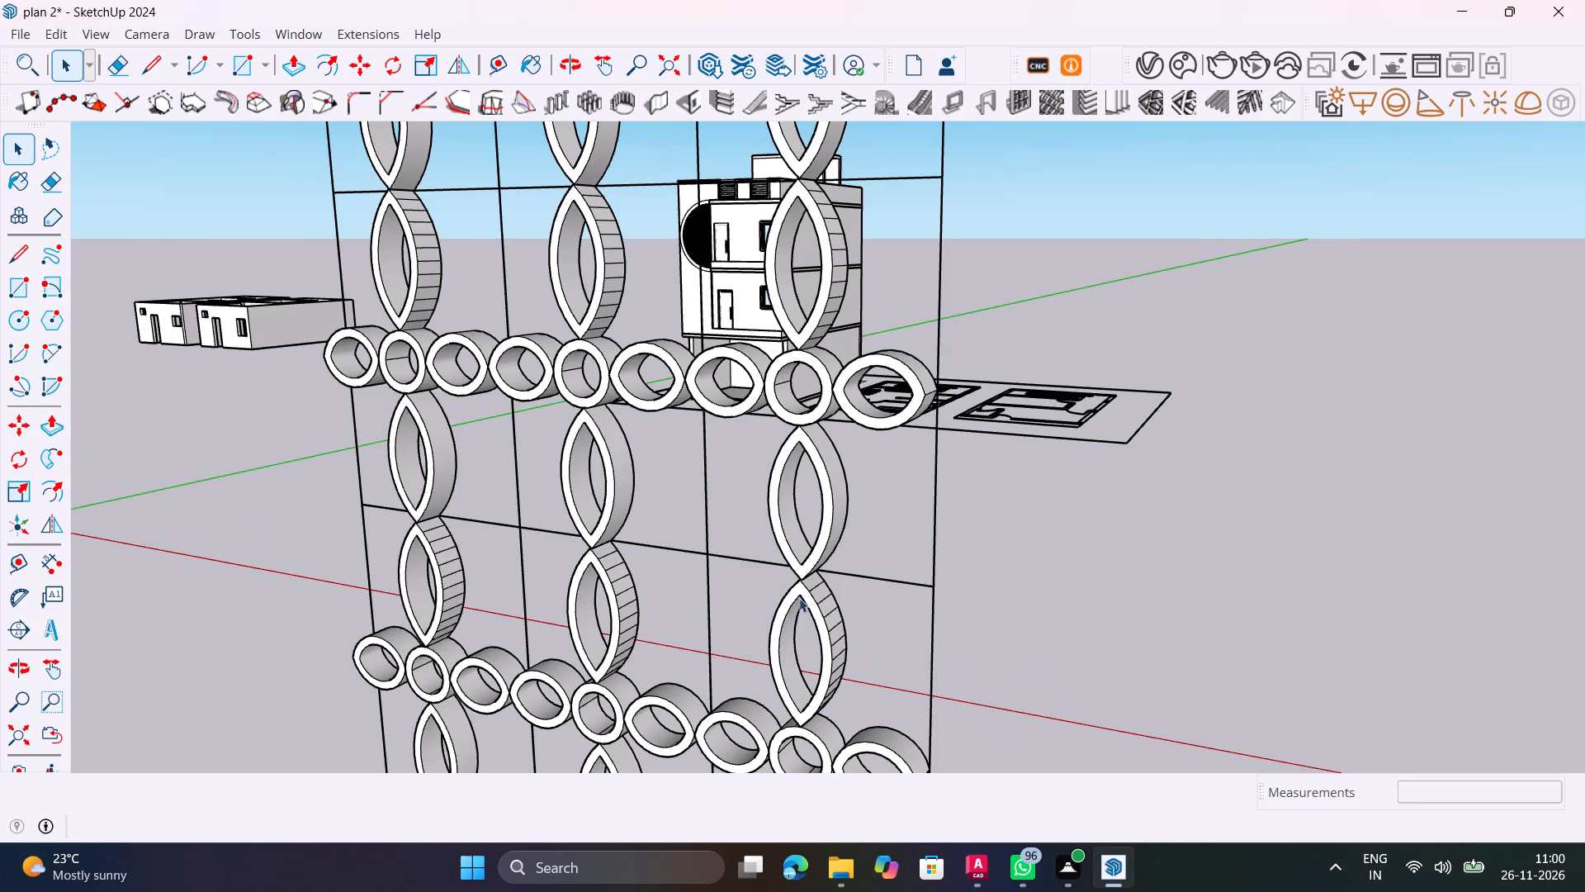
click(897, 581)
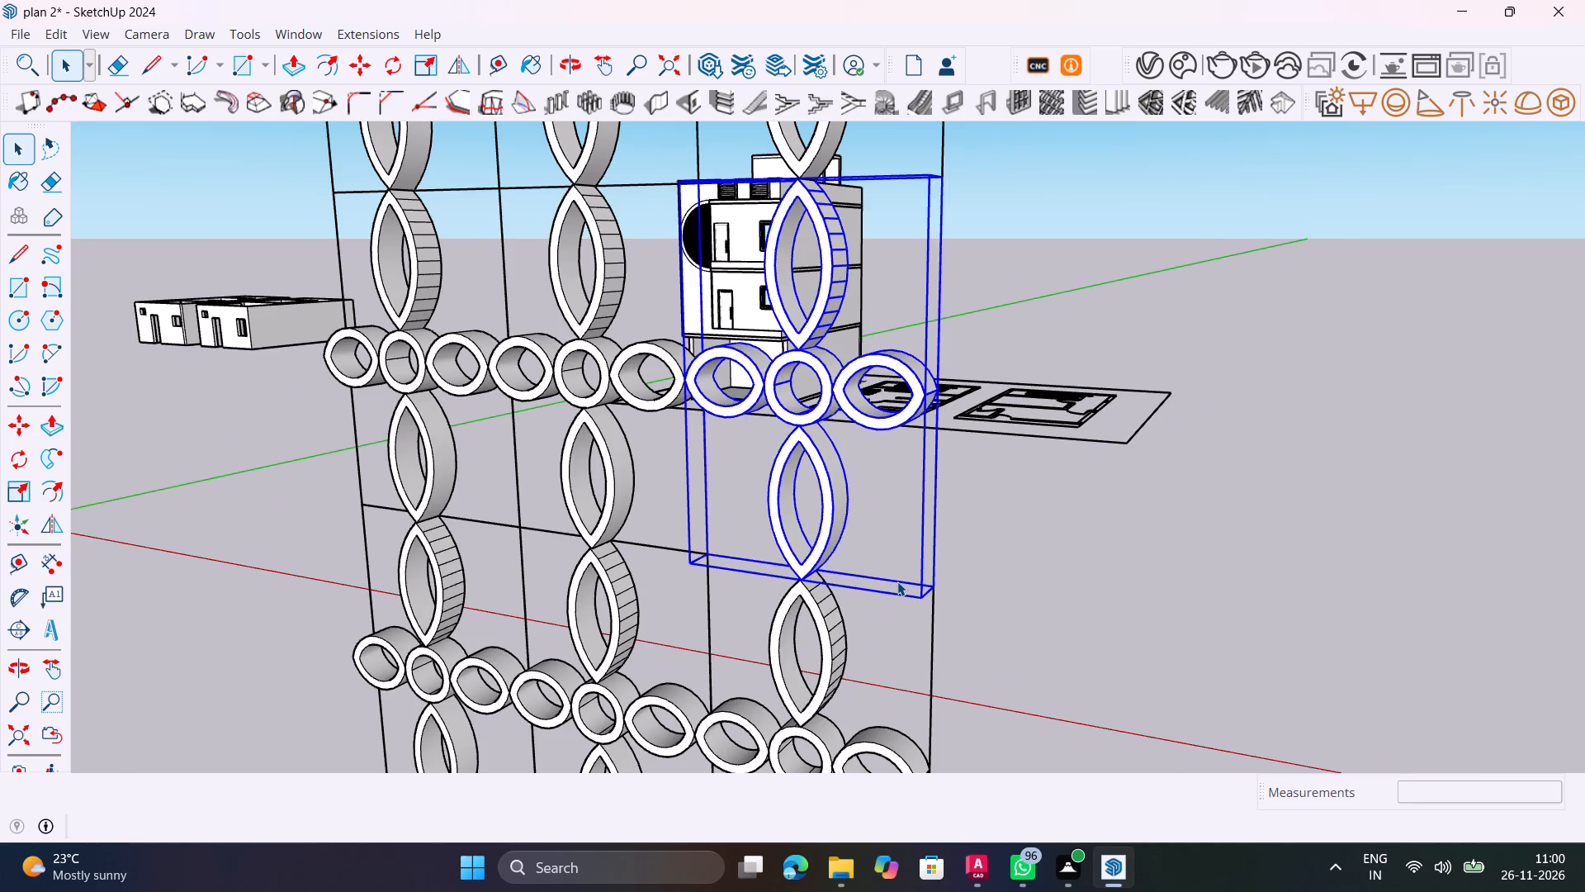
click(897, 581)
triple_click(897, 581)
click(898, 581)
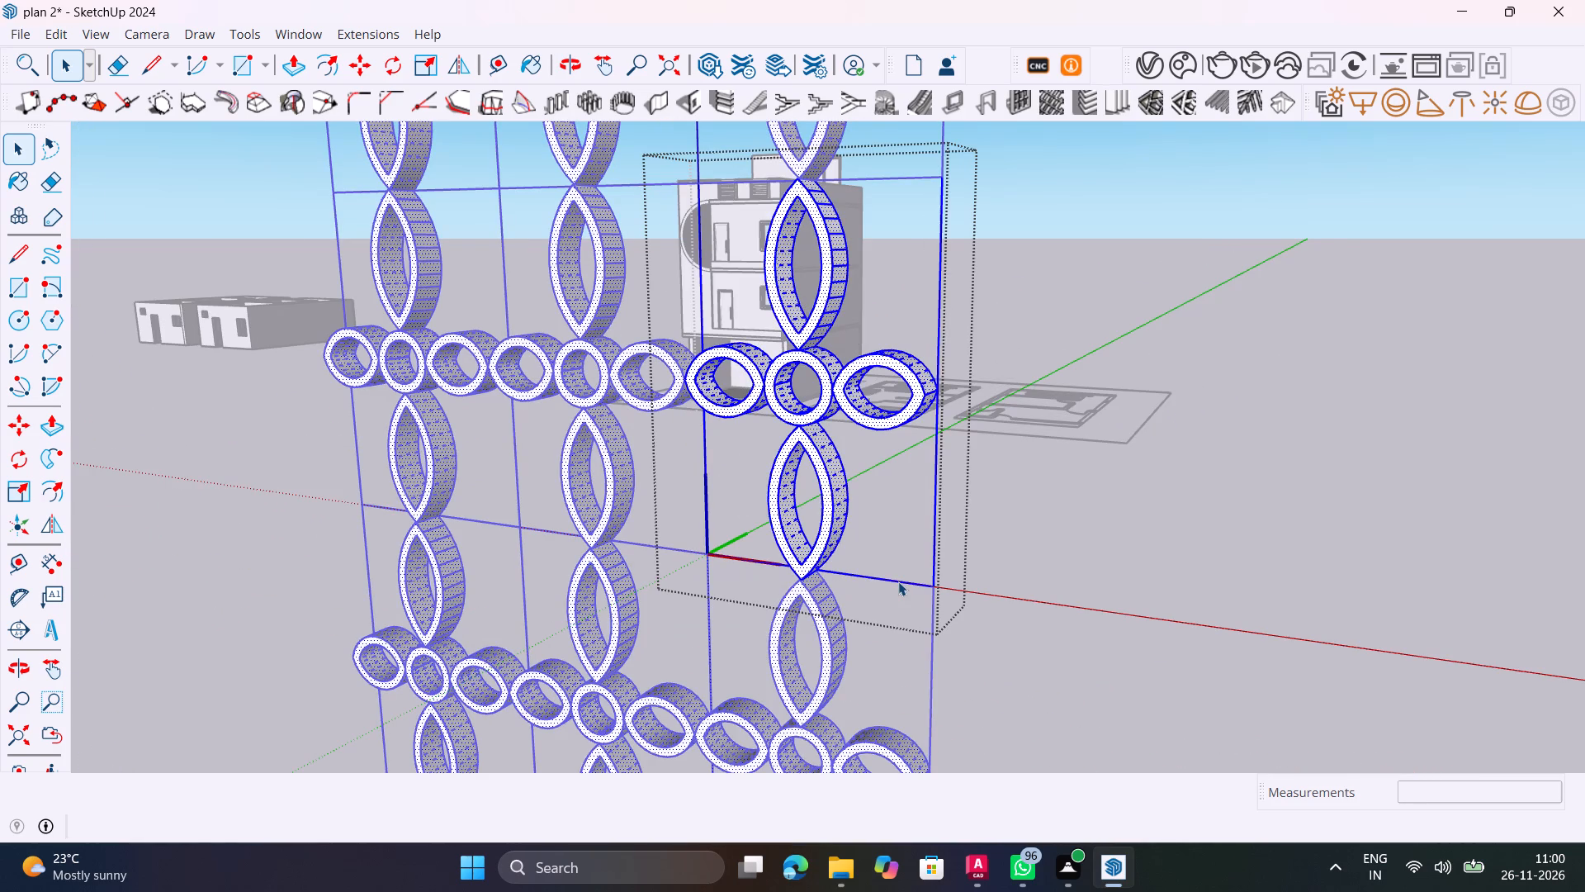
click(898, 581)
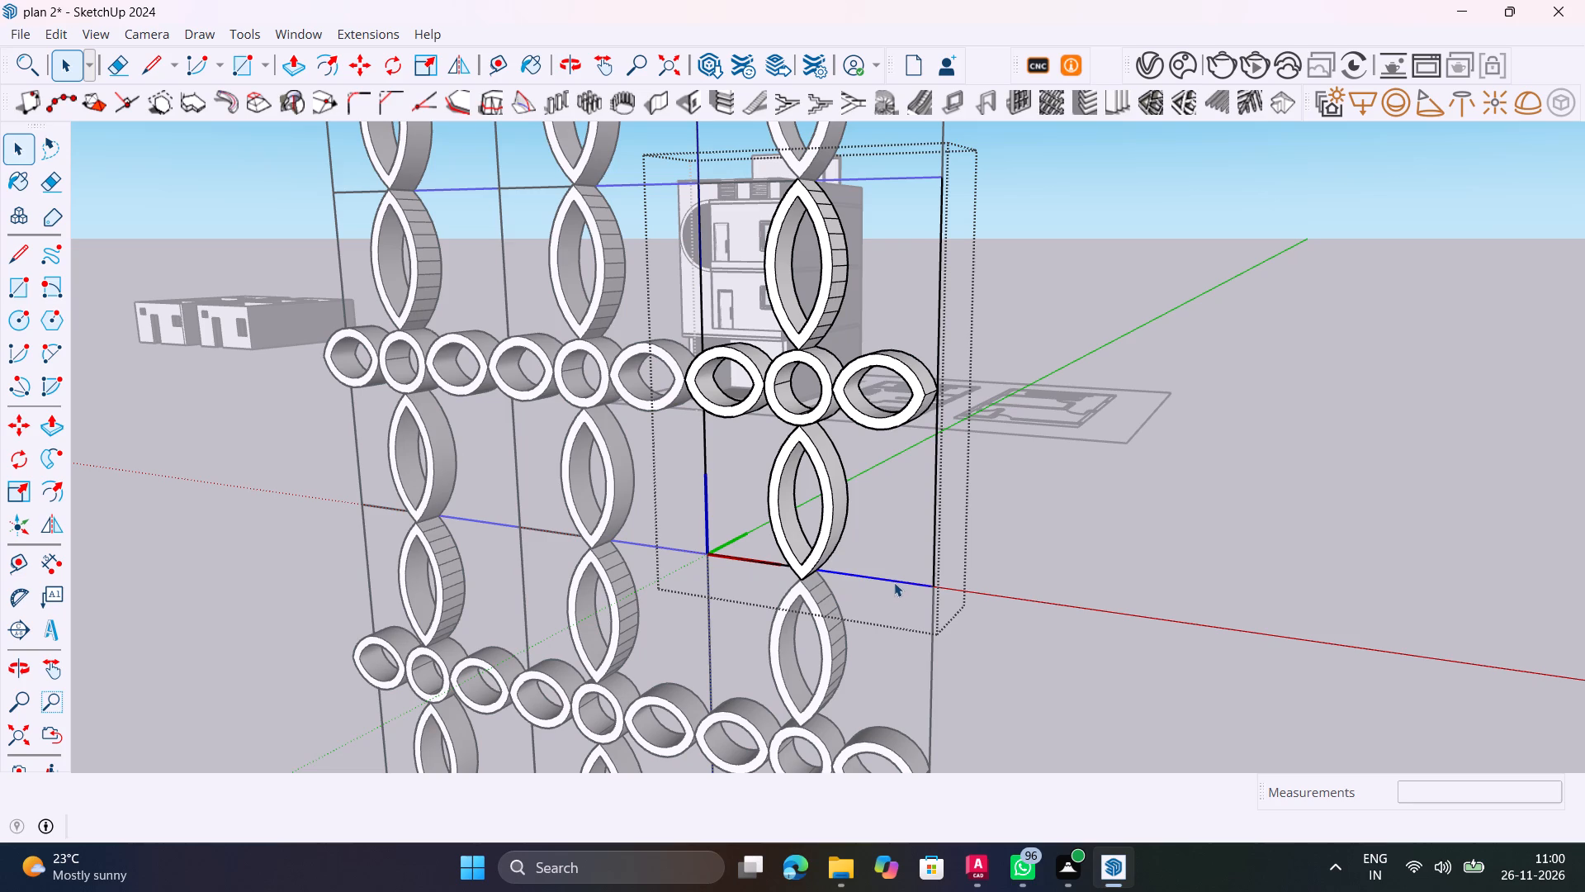
key(Delete)
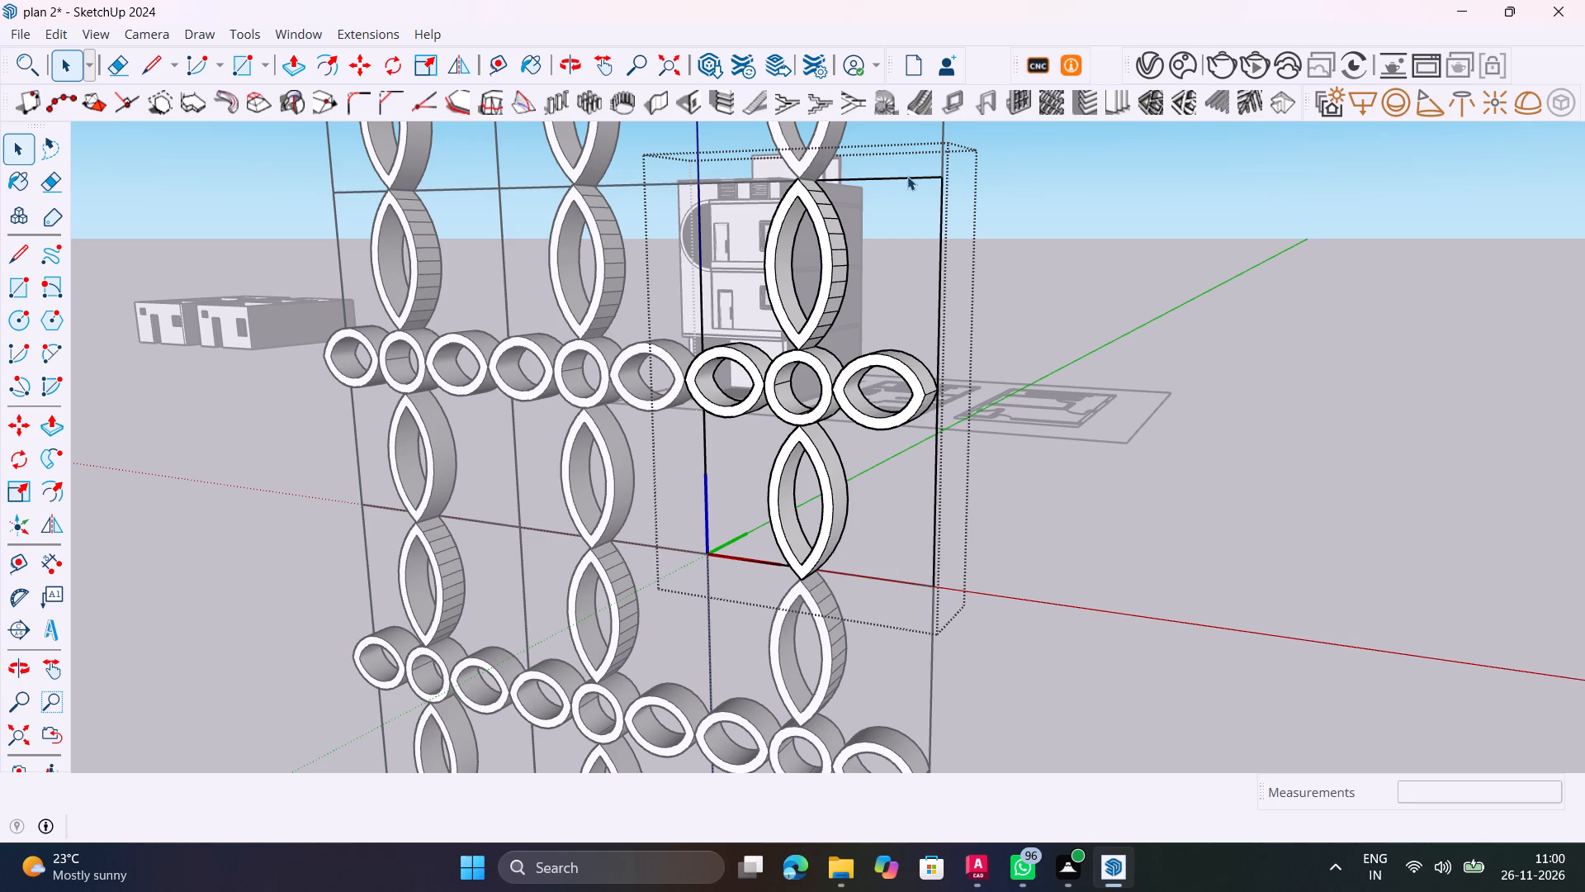
click(910, 178)
key(Delete)
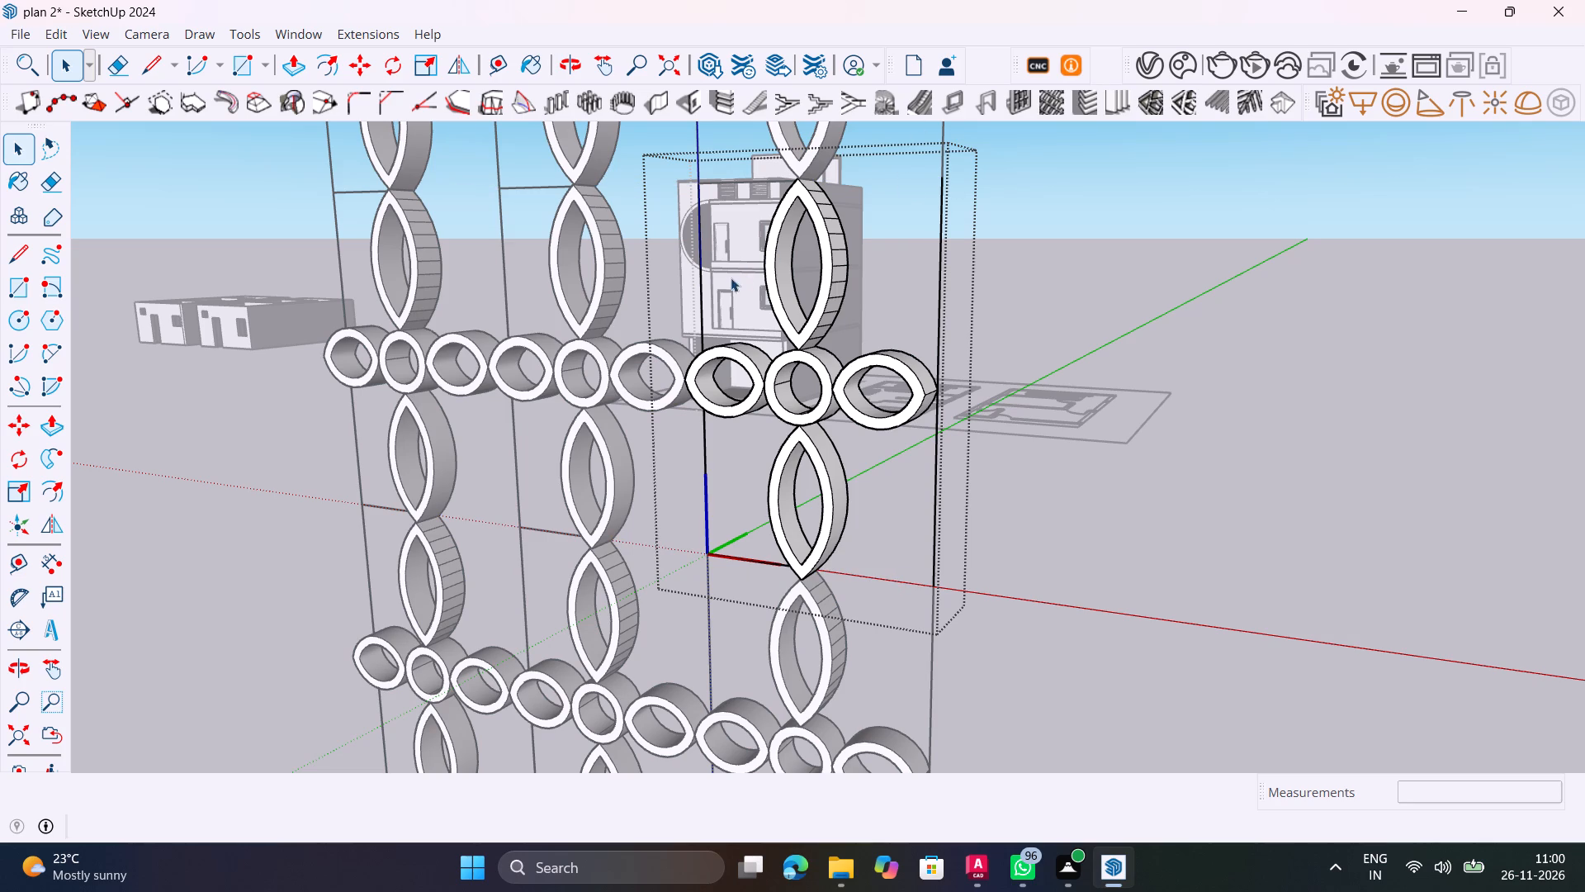
Delete the tile's vertical border edges on both sides, above and below the row of rings.
click(702, 331)
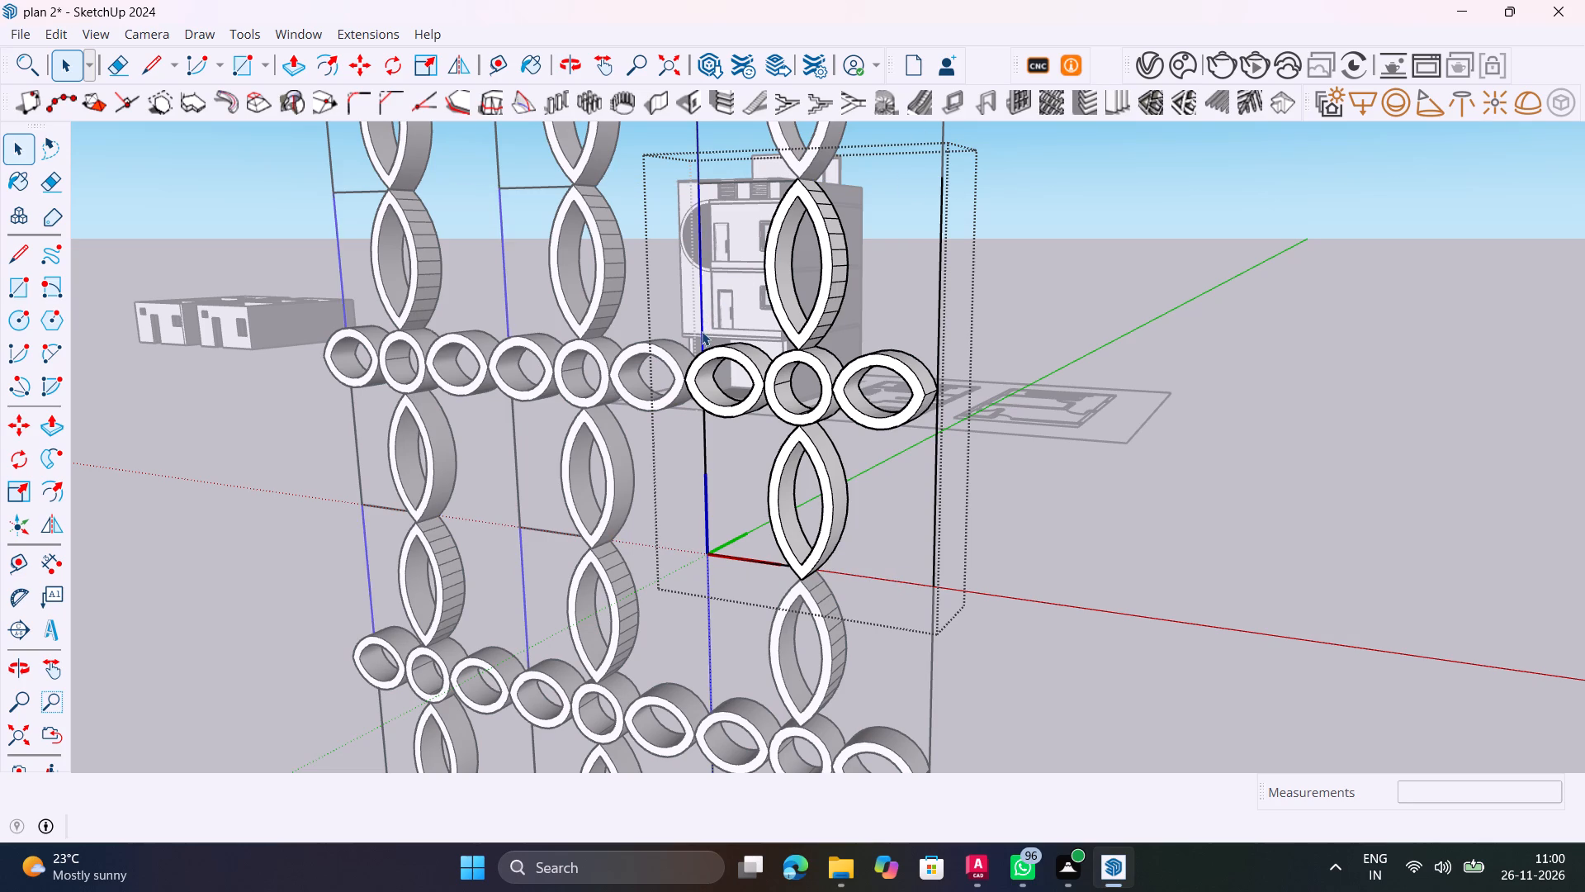
key(Delete)
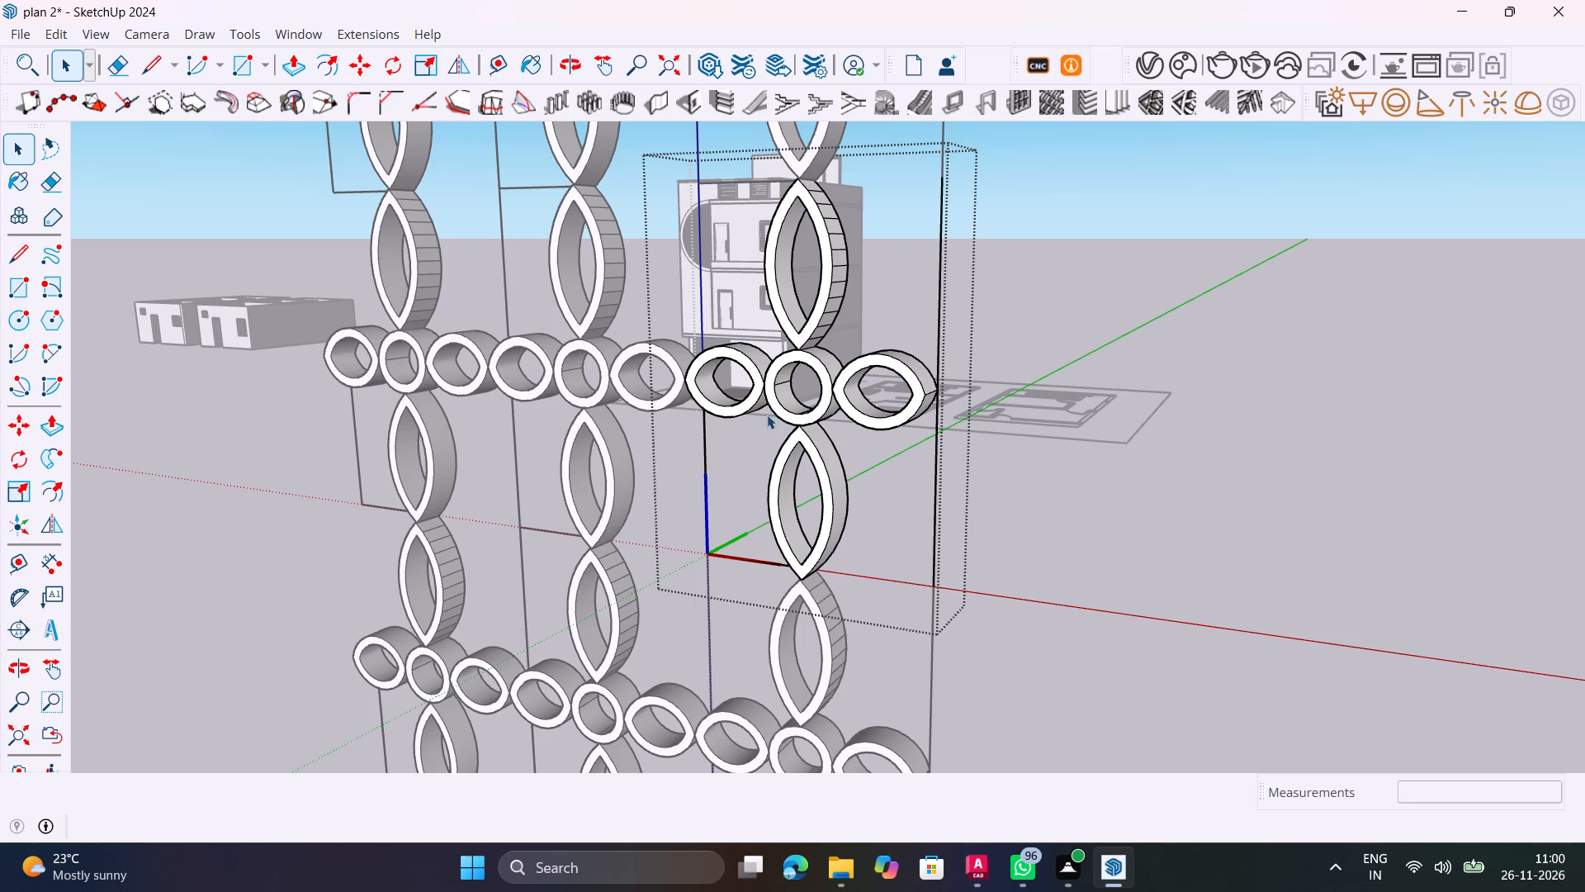
click(934, 486)
key(Delete)
click(939, 336)
key(Delete)
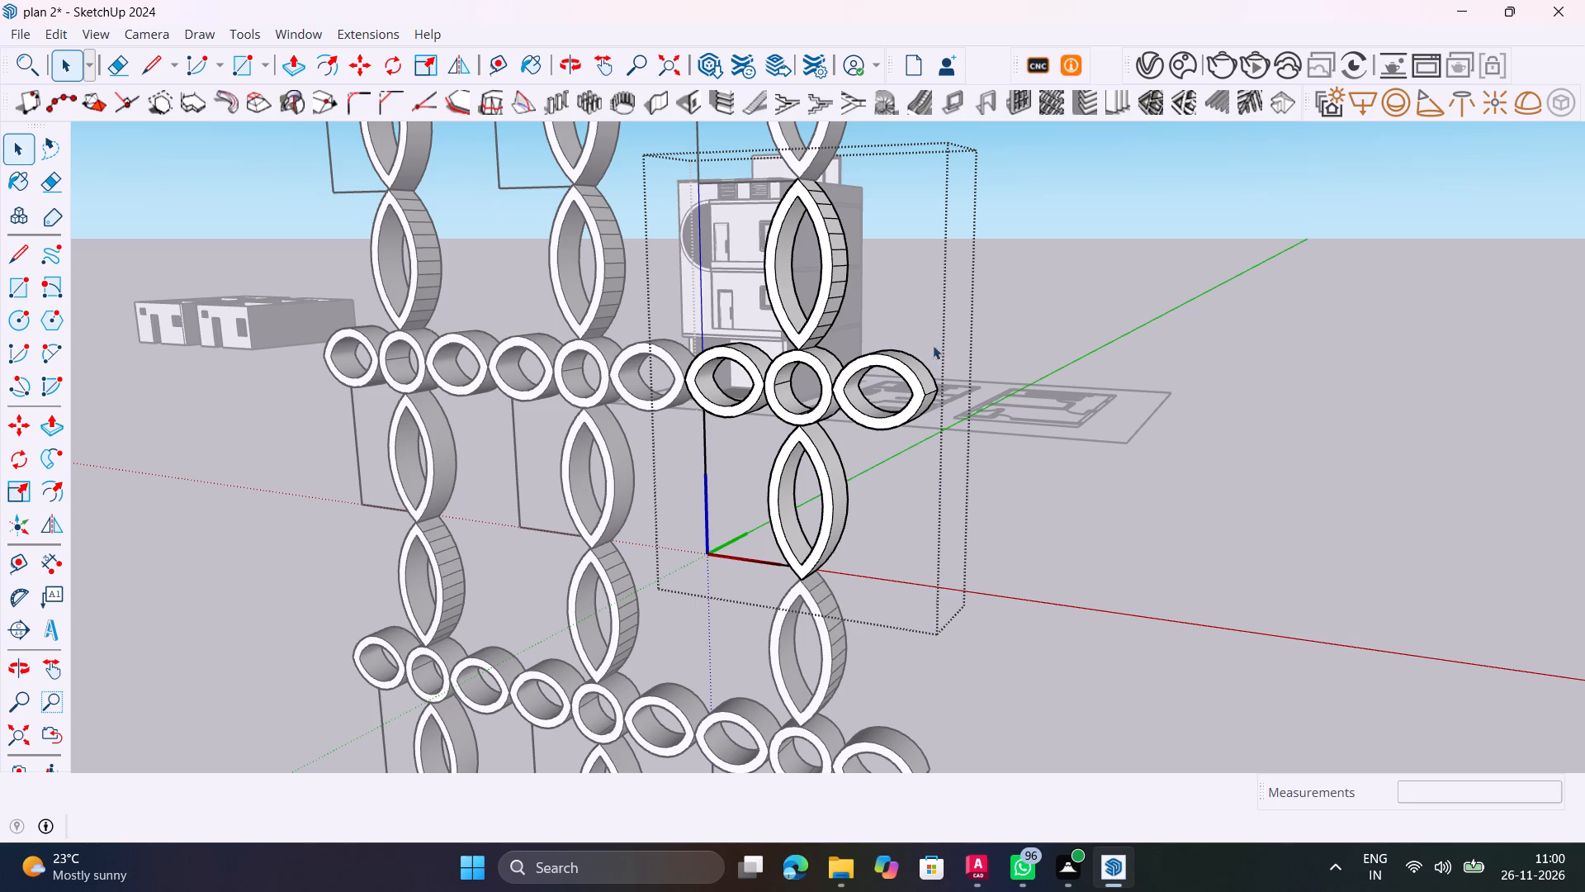
click(707, 448)
key(Delete)
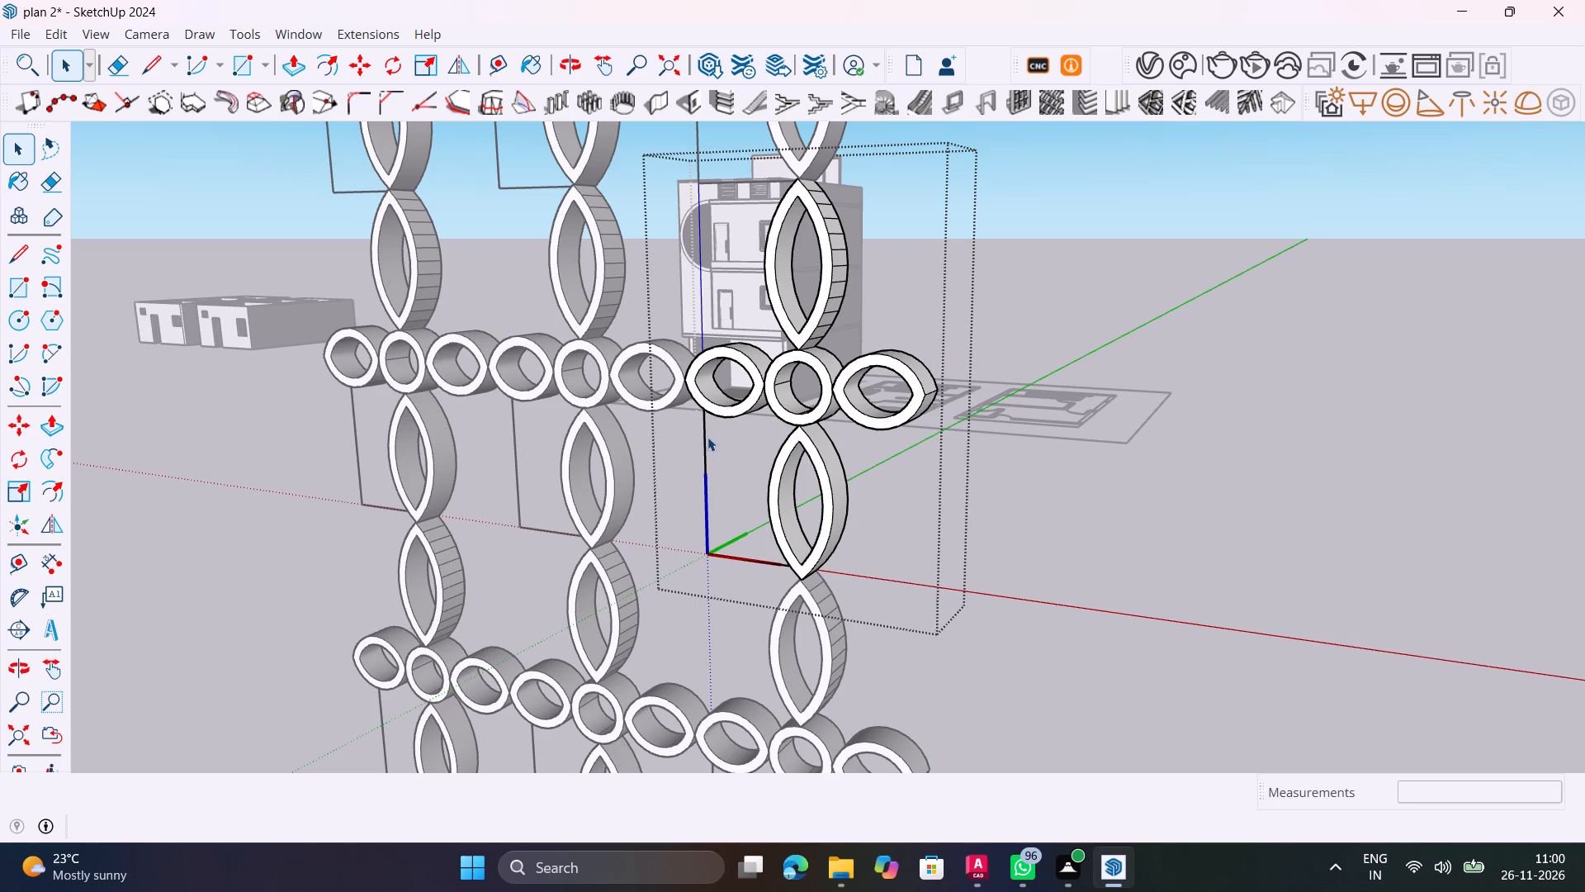
click(704, 427)
key(Delete)
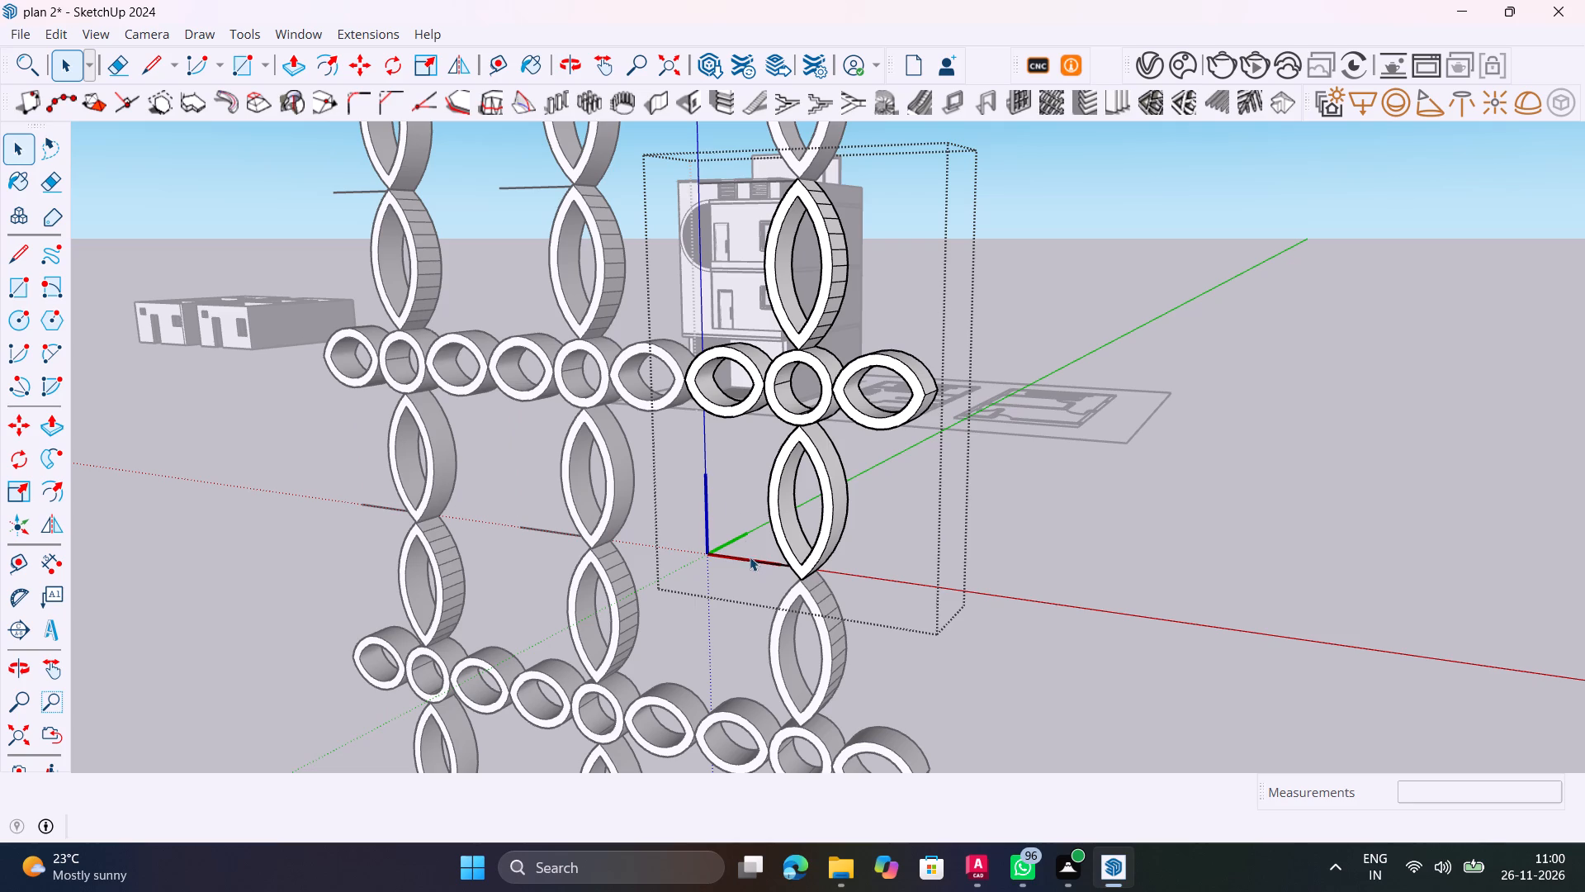
middle_drag(764, 553, 888, 578)
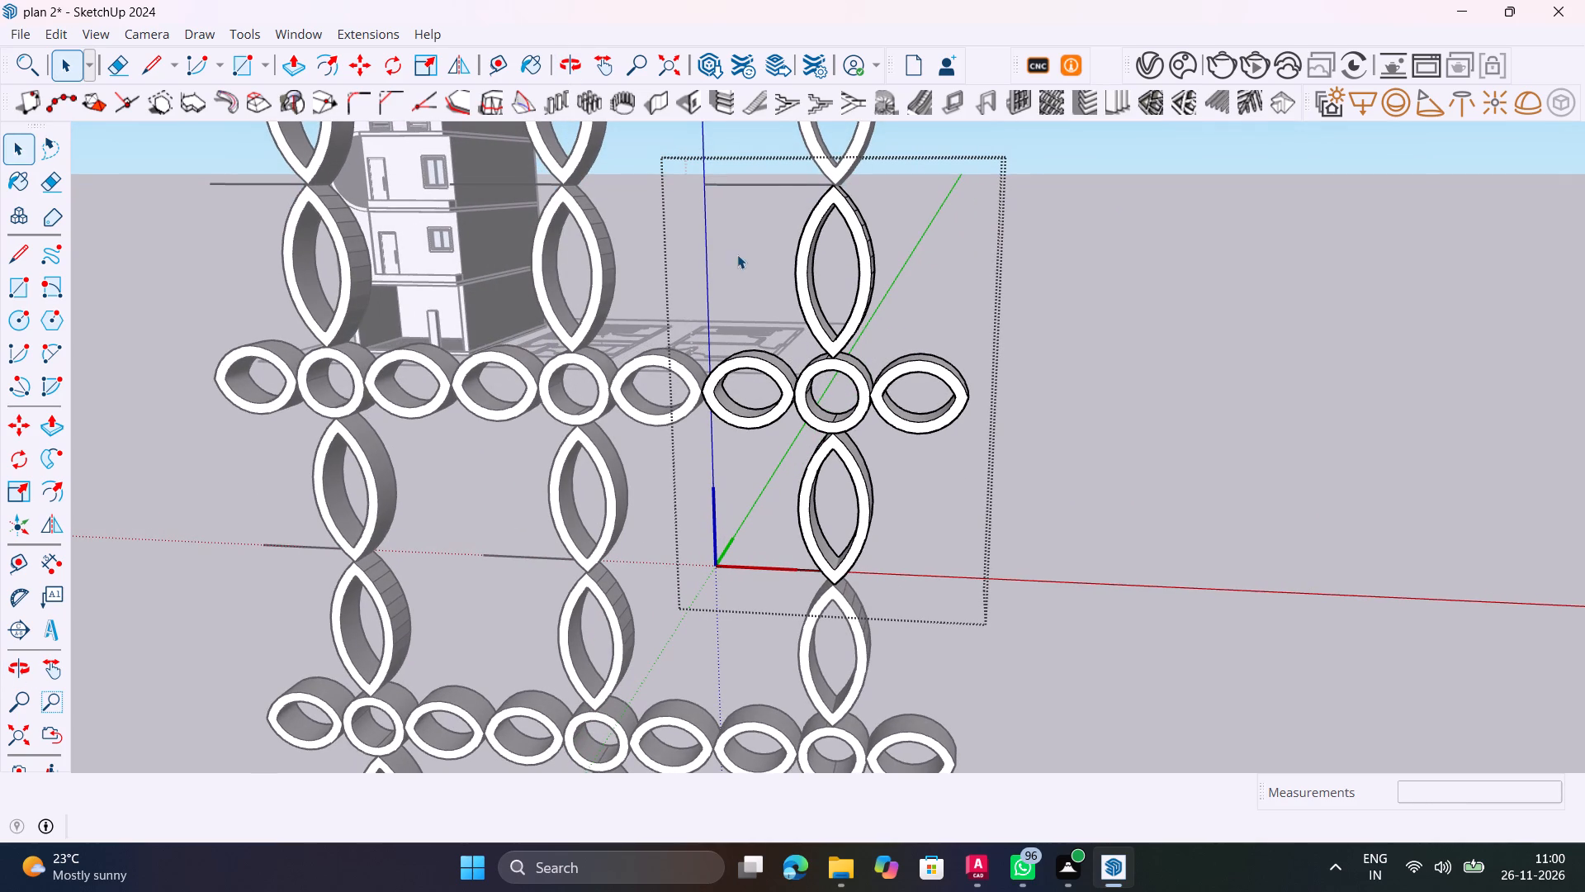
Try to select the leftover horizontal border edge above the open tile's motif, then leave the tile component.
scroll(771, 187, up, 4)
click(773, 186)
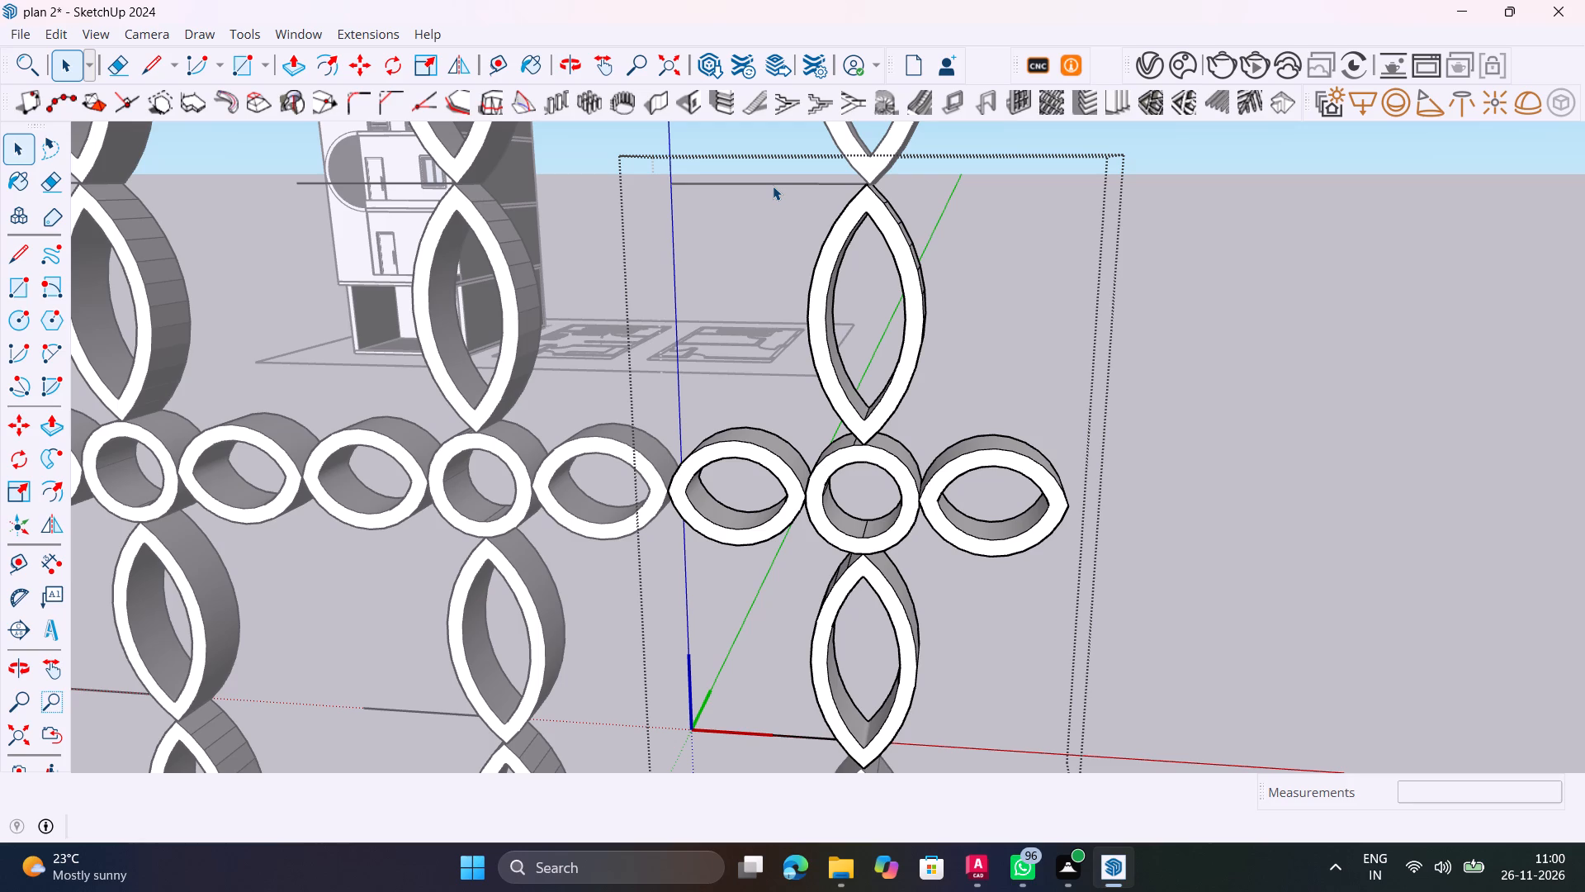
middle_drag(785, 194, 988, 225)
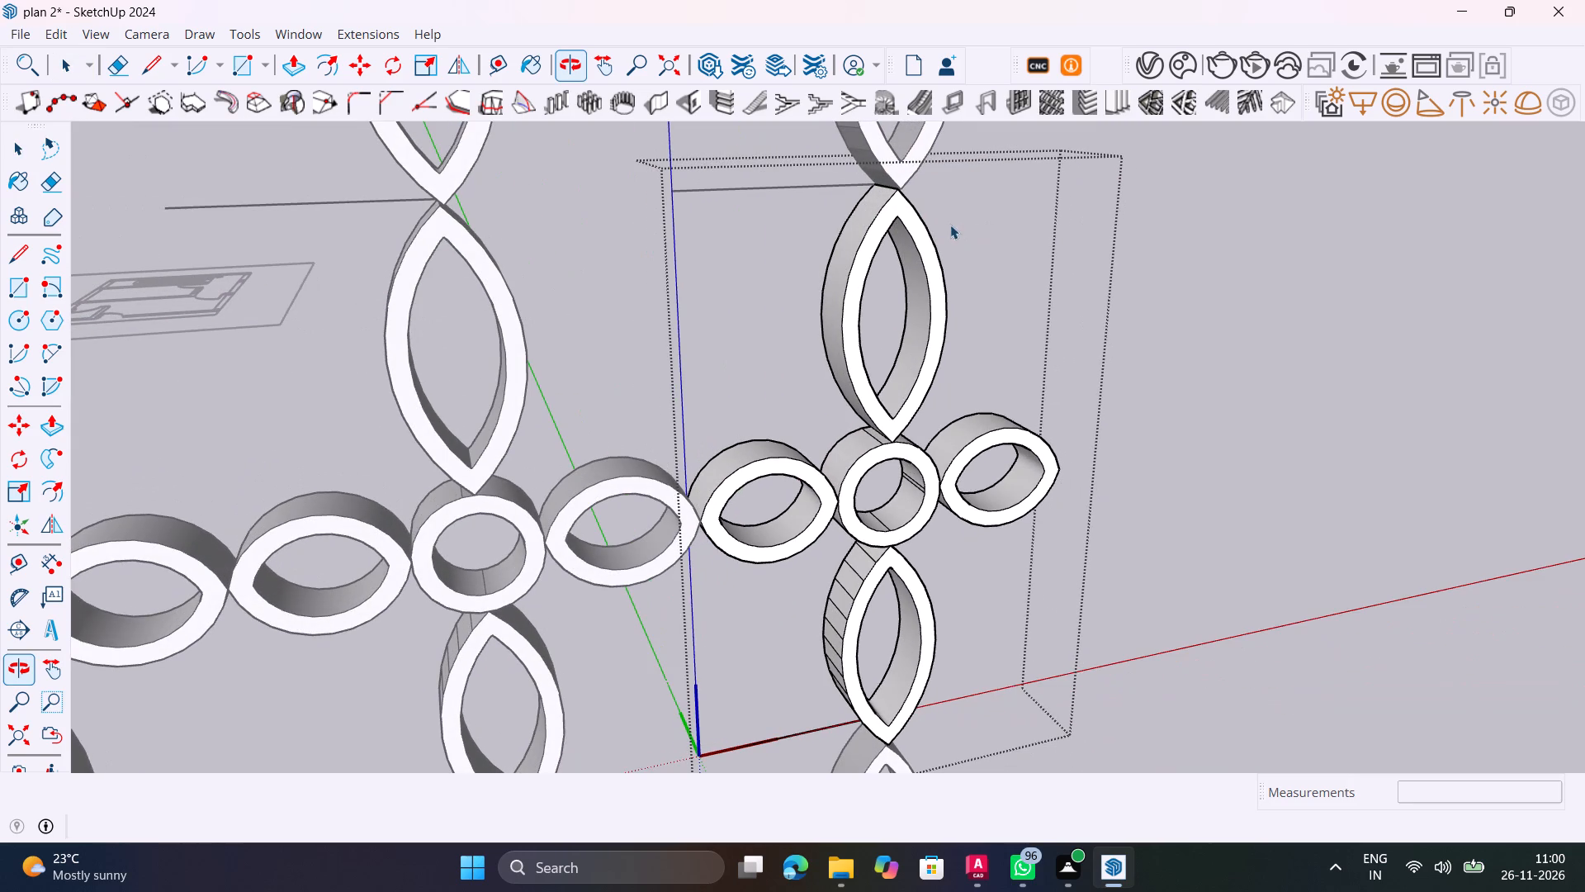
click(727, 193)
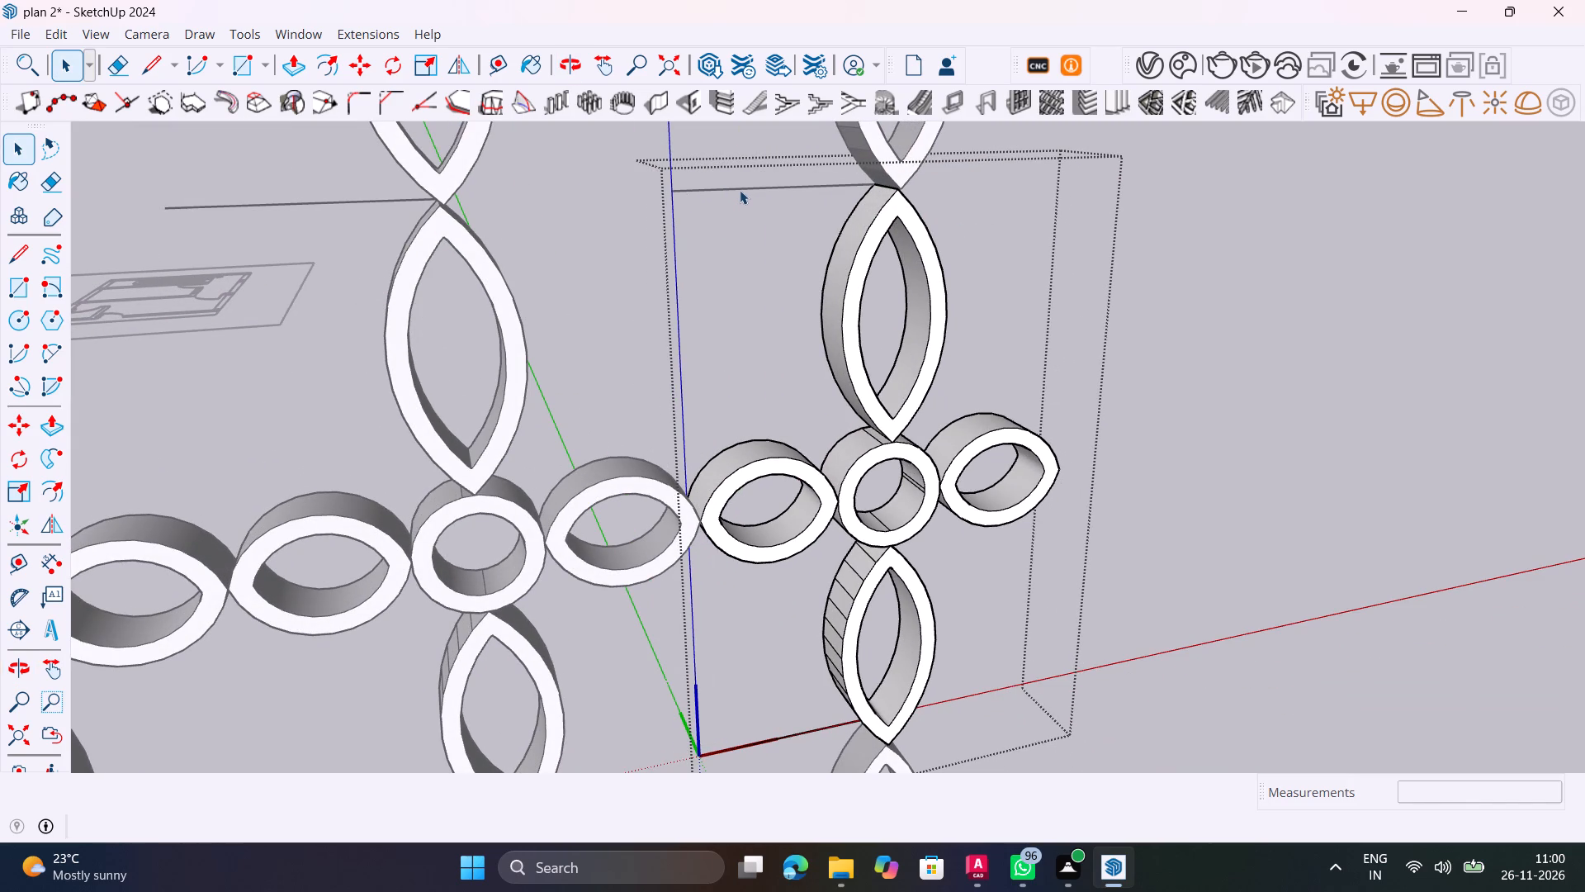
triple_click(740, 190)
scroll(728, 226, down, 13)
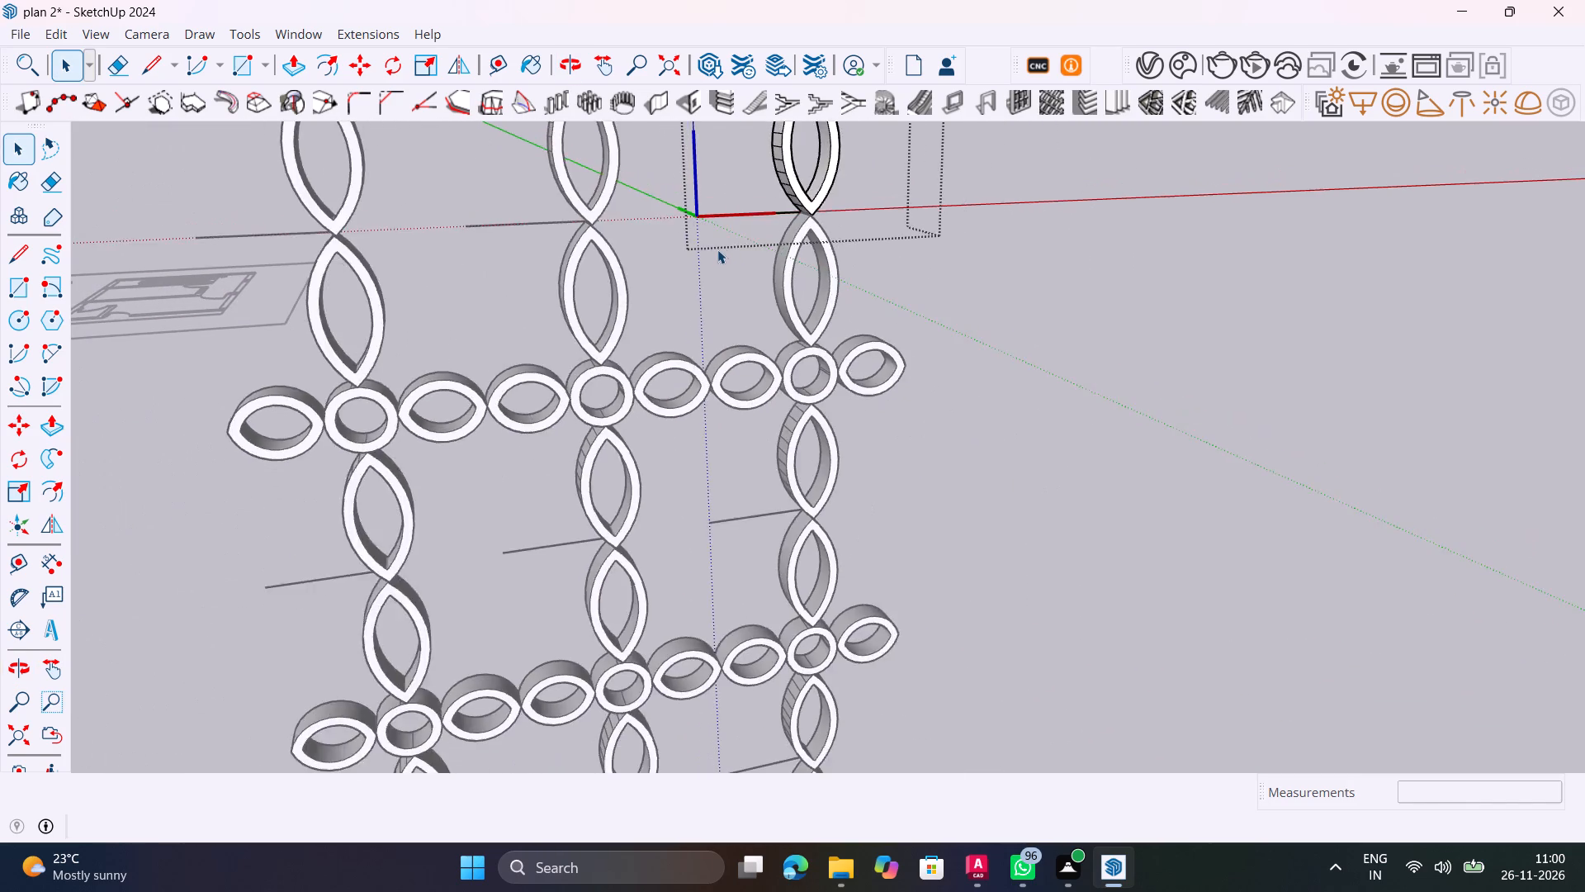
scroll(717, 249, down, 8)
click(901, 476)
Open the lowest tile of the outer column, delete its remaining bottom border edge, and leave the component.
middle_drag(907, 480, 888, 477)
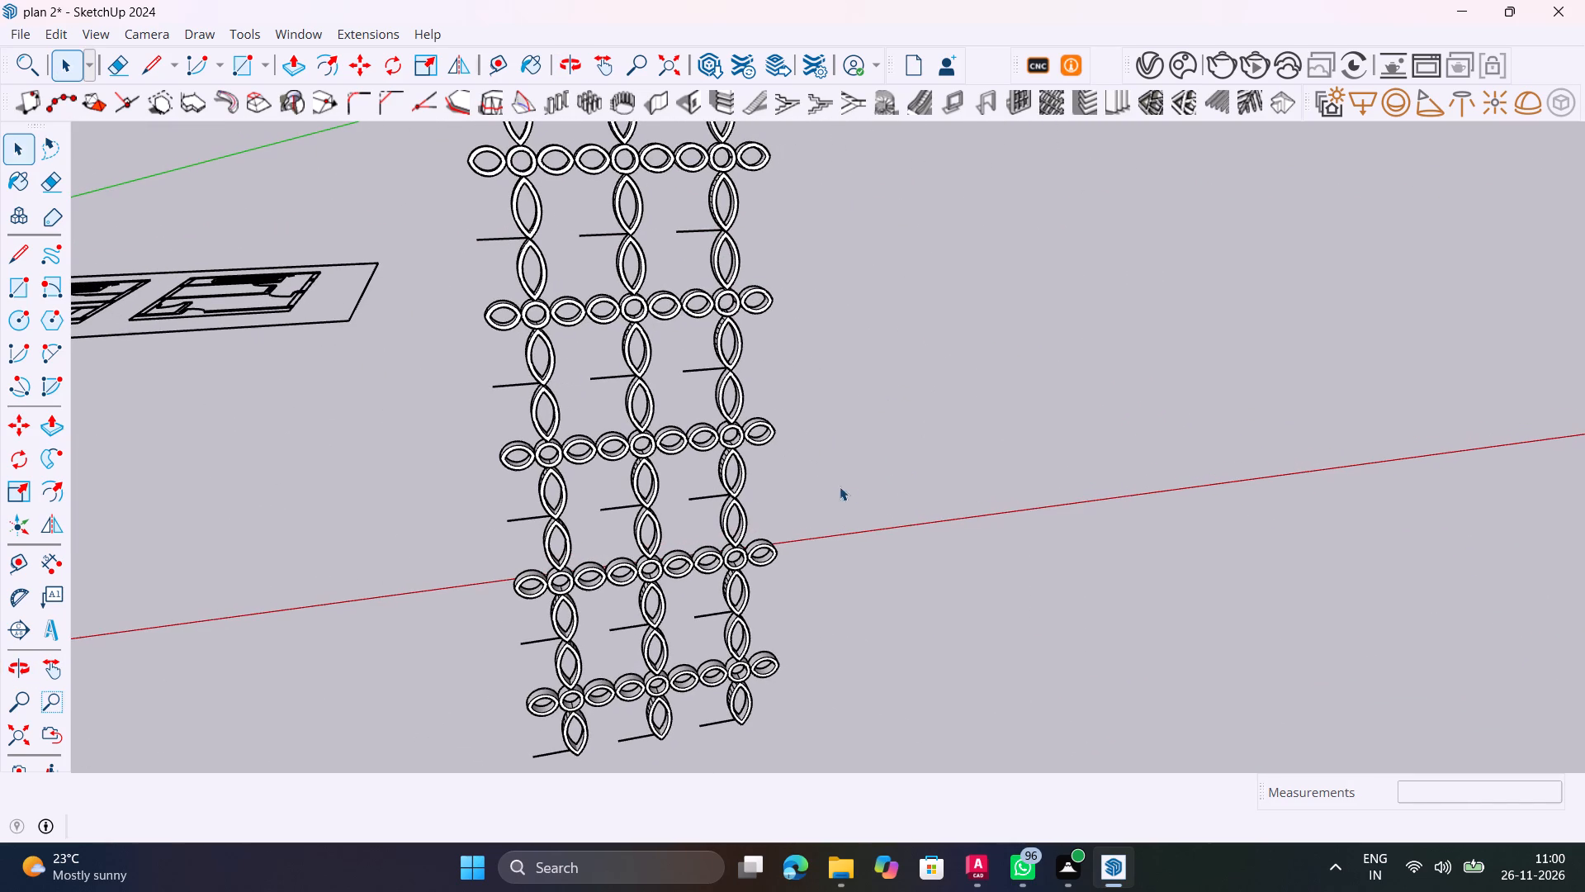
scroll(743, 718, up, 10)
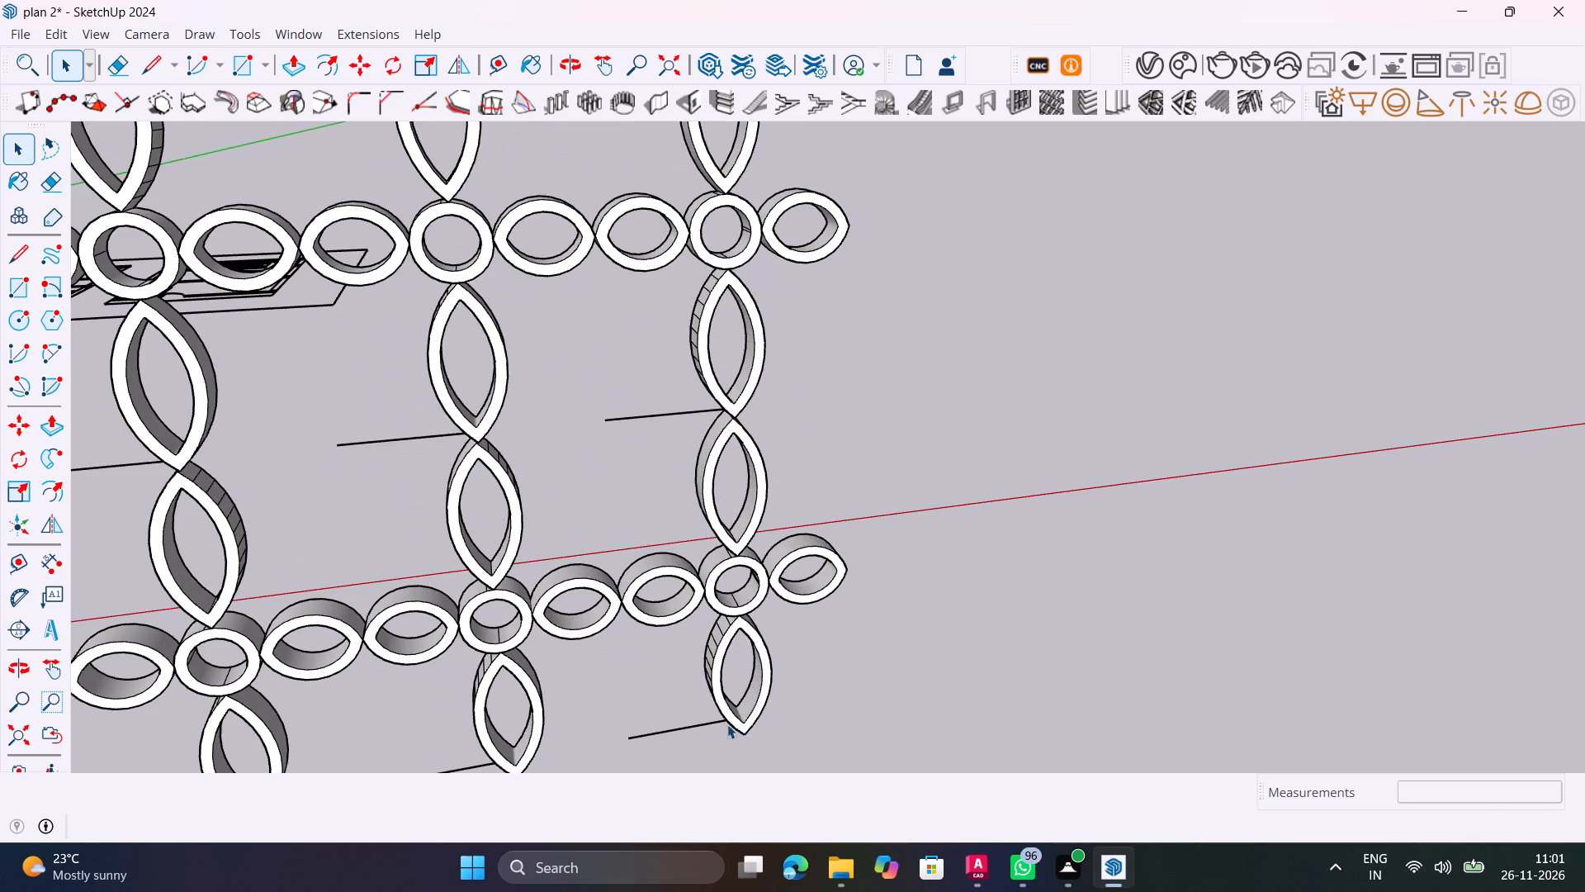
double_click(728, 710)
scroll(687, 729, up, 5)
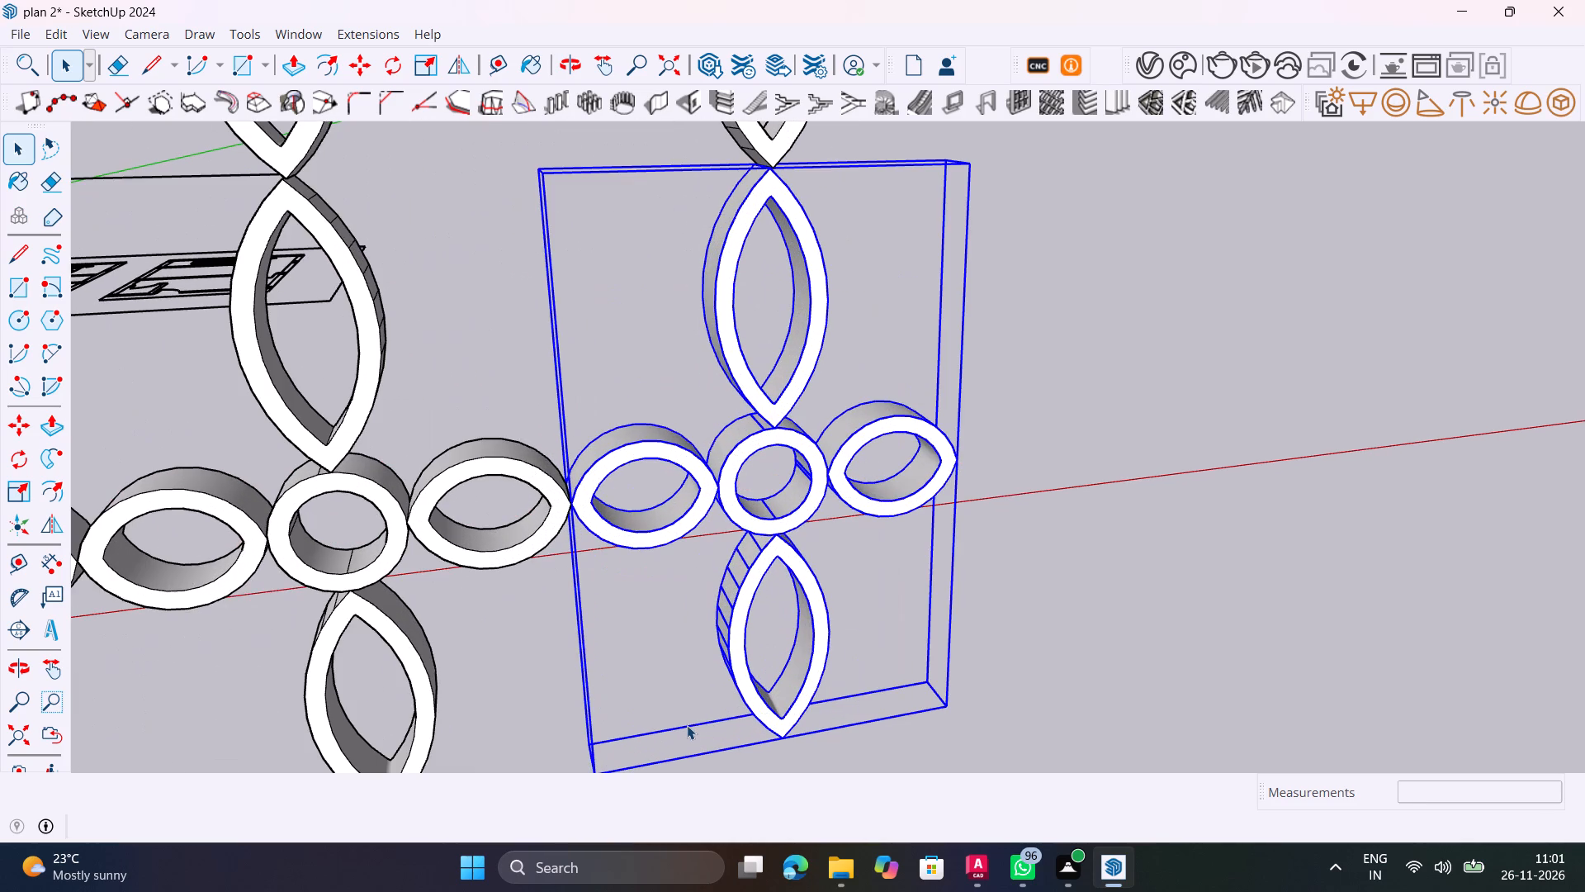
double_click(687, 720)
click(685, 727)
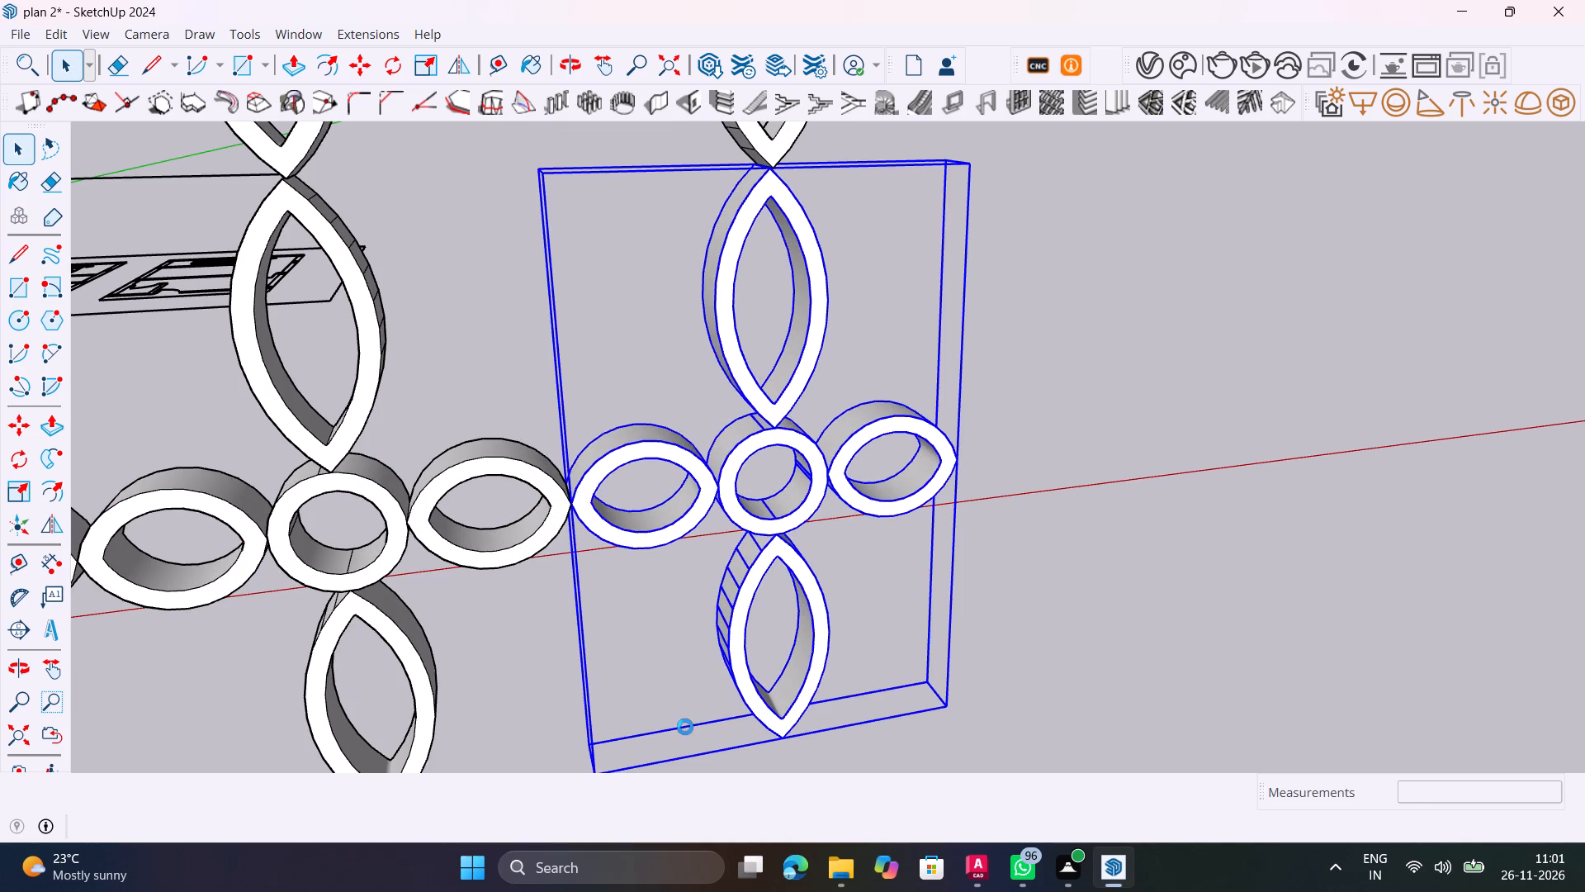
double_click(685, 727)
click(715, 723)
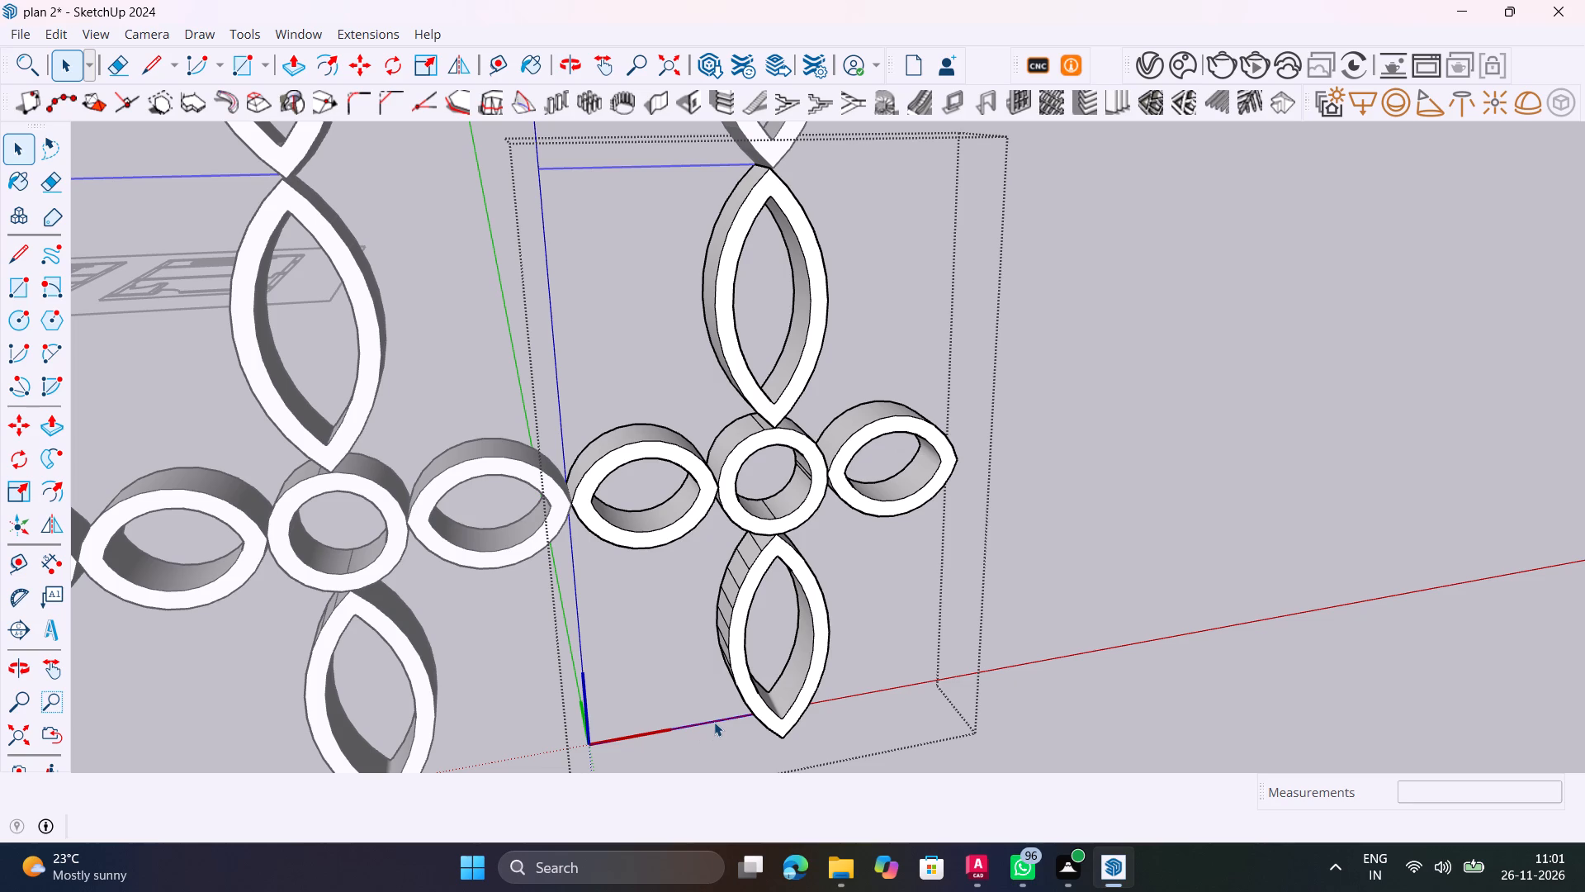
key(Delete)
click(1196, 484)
Undo the deletions of the tile's horizontal and vertical border edges, then leave the tile component.
scroll(1154, 483, down, 4)
middle_drag(1144, 481, 930, 479)
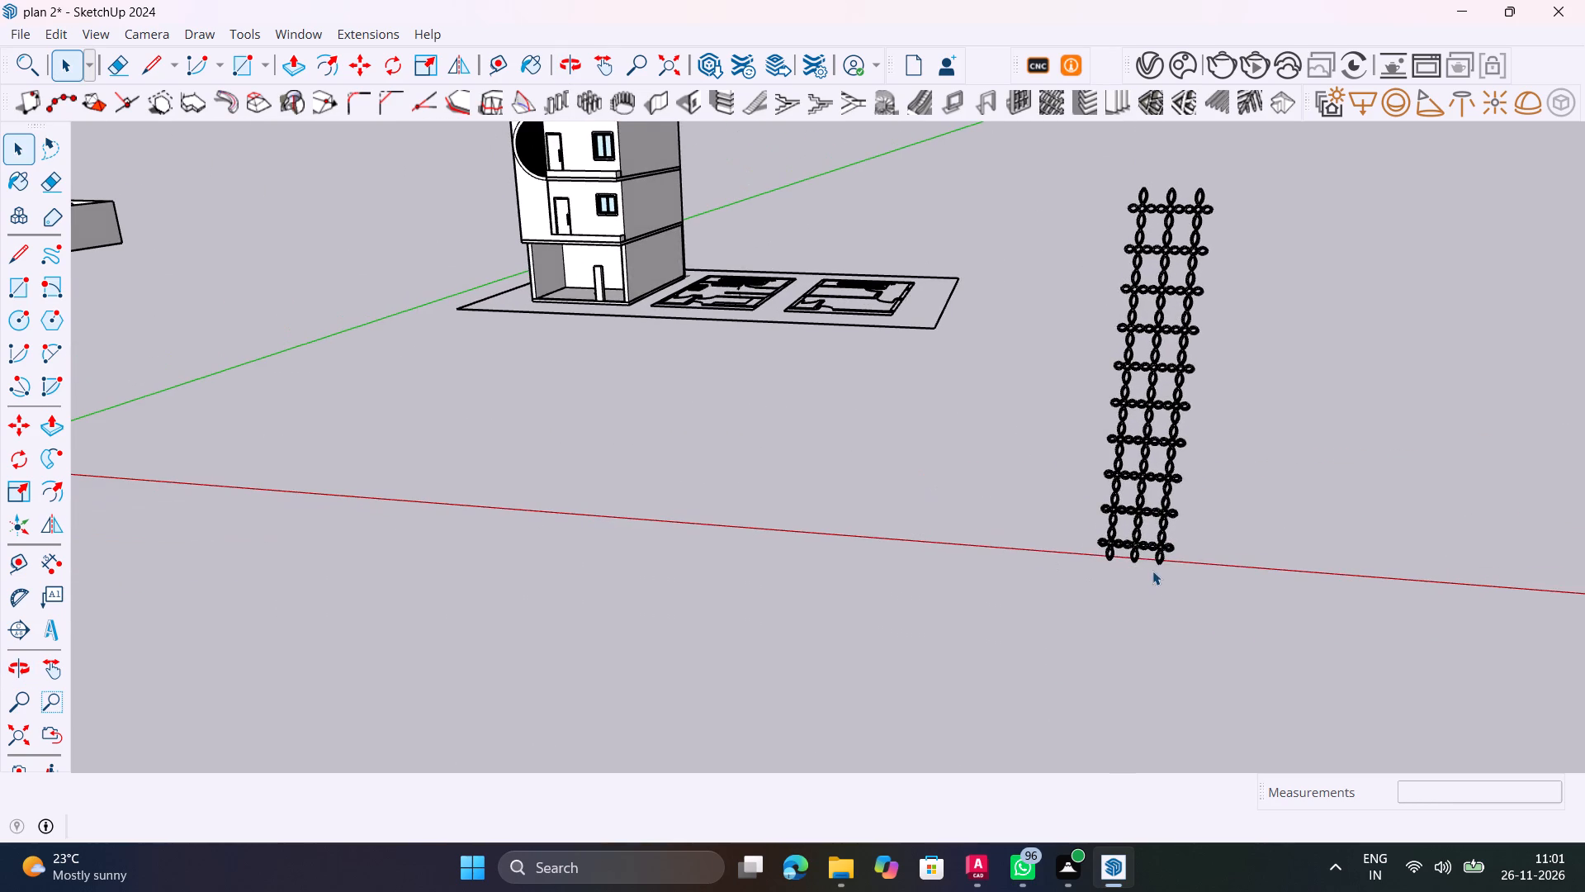
scroll(1156, 562, up, 15)
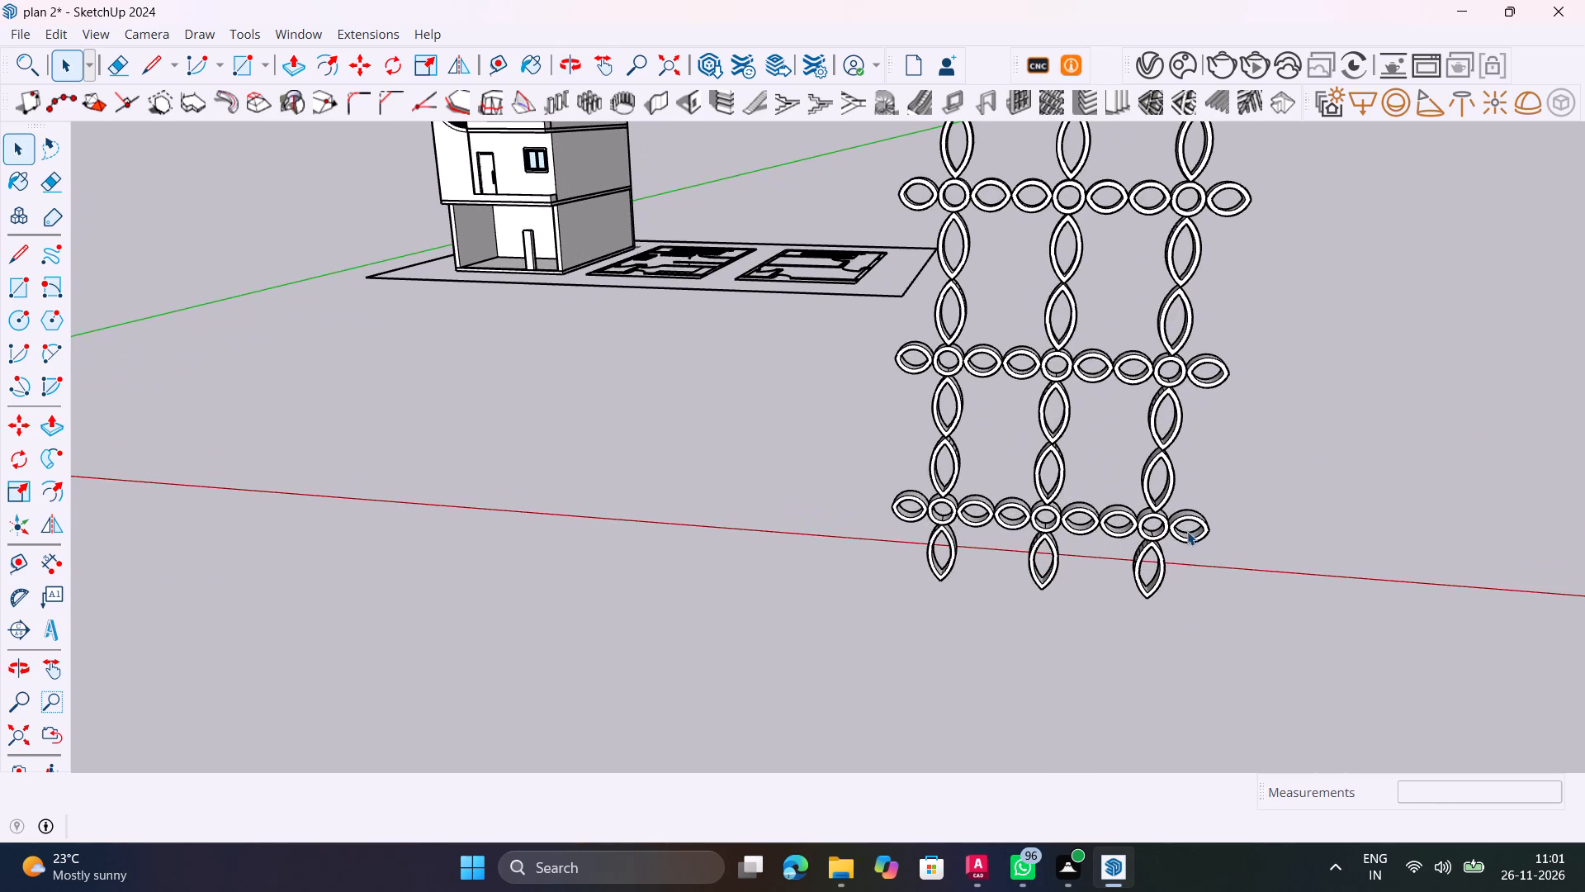
scroll(1187, 531, up, 5)
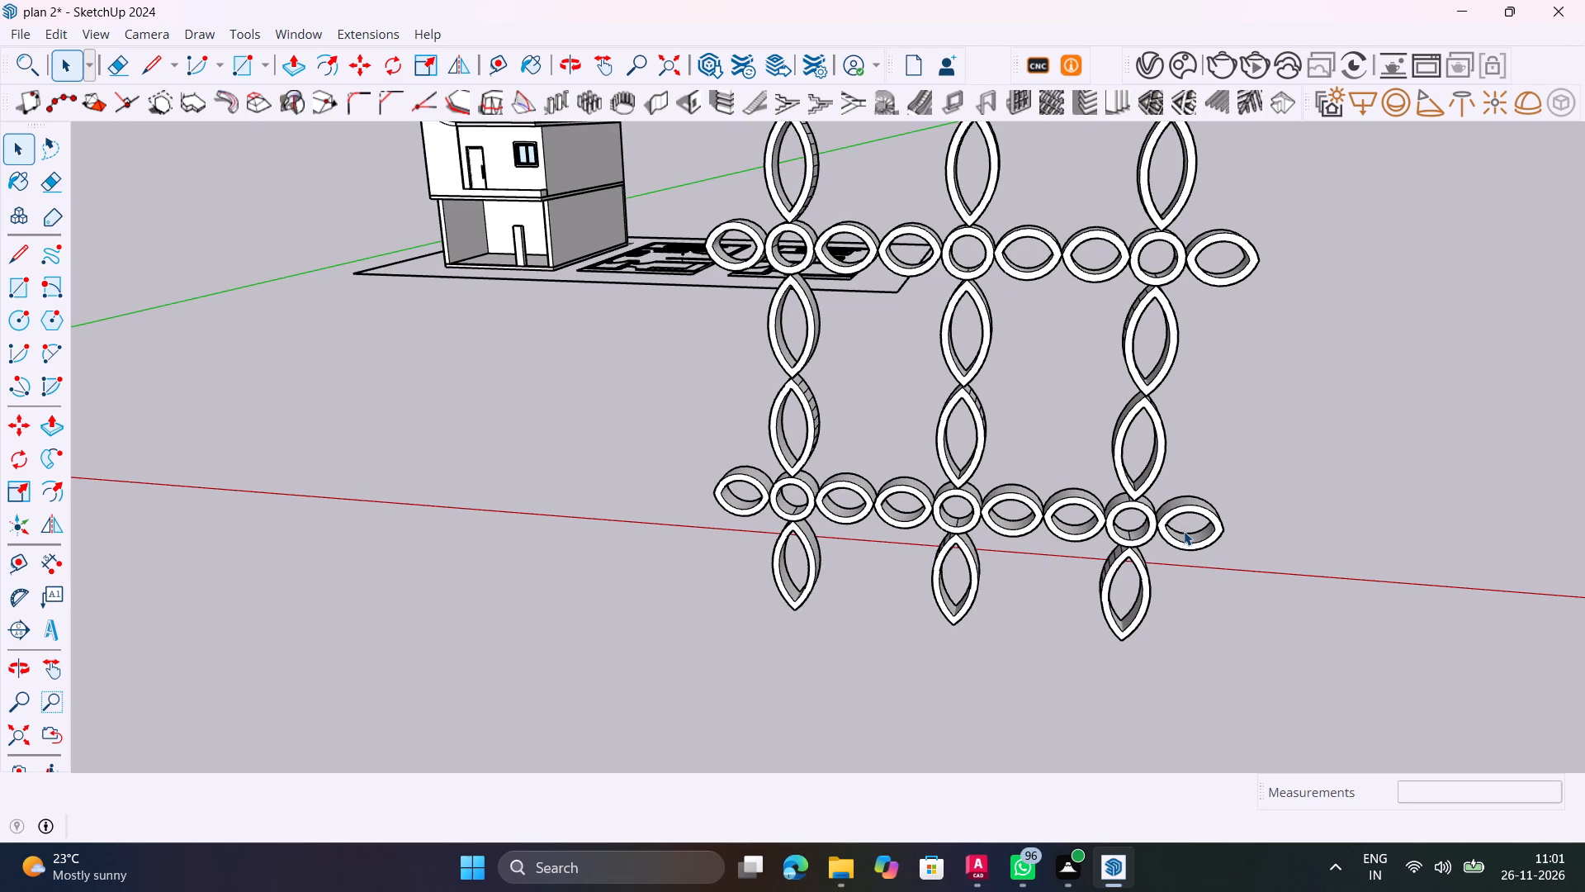
key(ctrl+z)
key(ctrl+z)
key(ctrl+z)
key(ctrl+z)
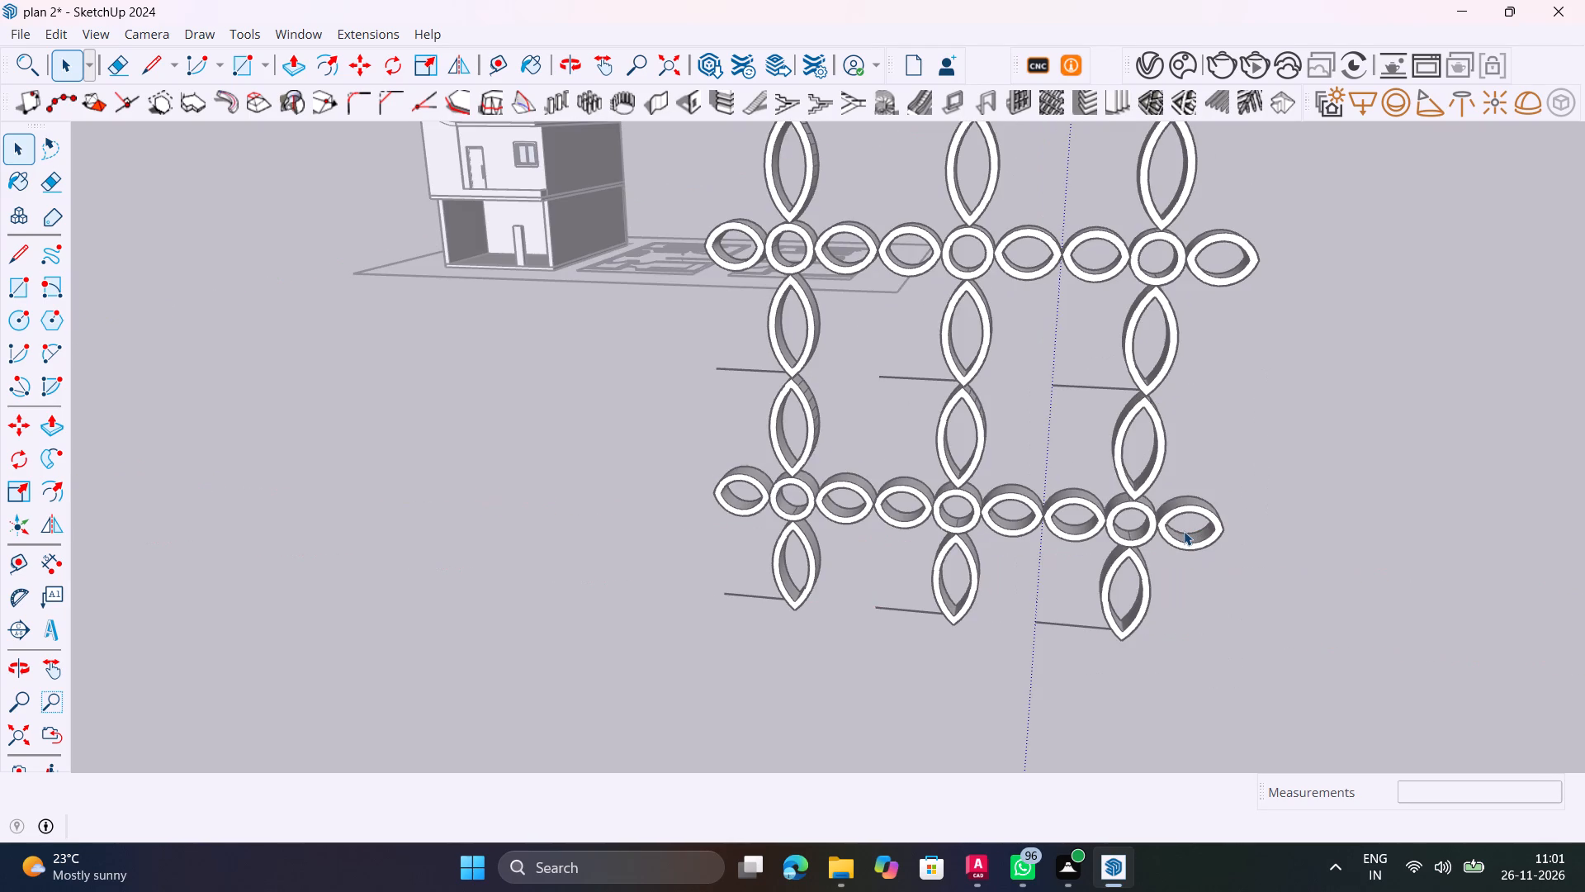
key(ctrl+z)
key(ctrl+z)
key(ctrl+z)
key(ctrl+z)
key(ctrl+z)
key(ctrl+z)
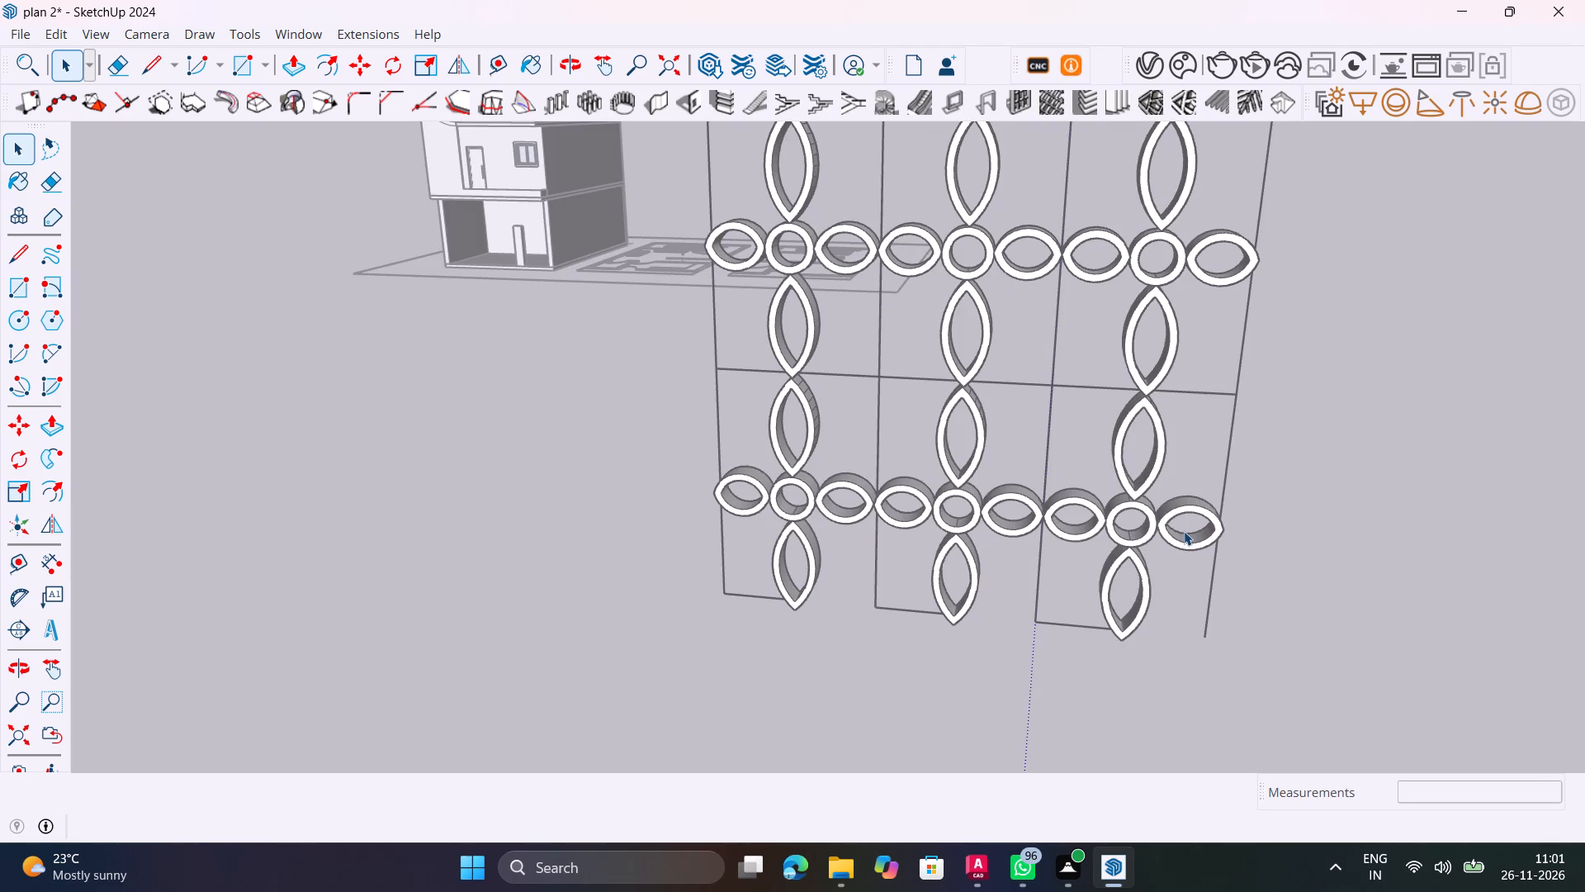
key(ctrl+z)
ctrl+scroll(1129, 587, down, 13)
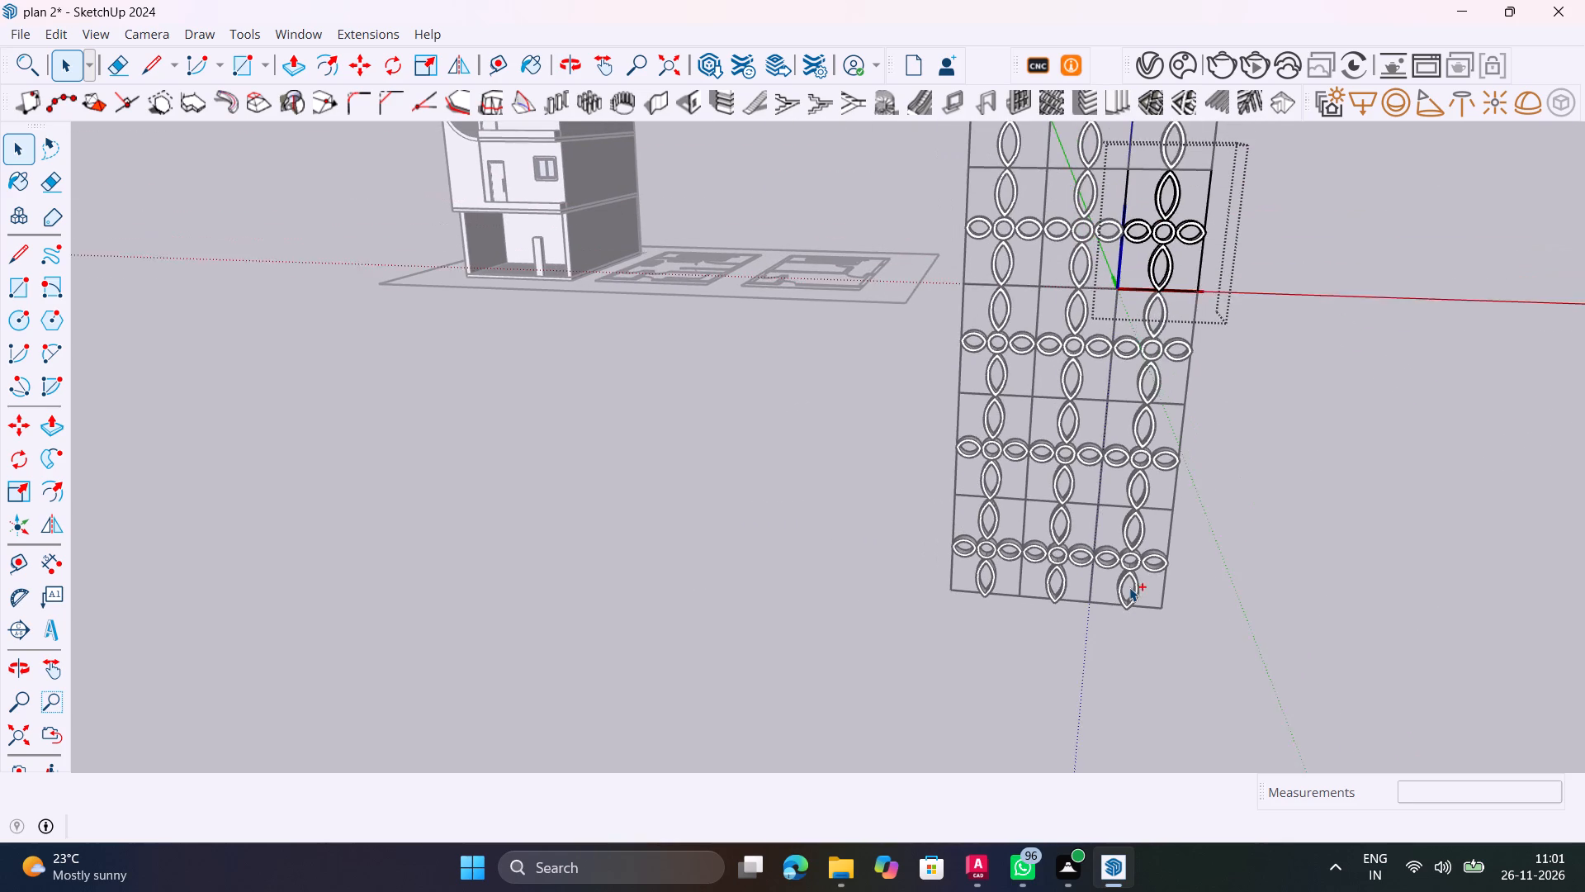
click(888, 566)
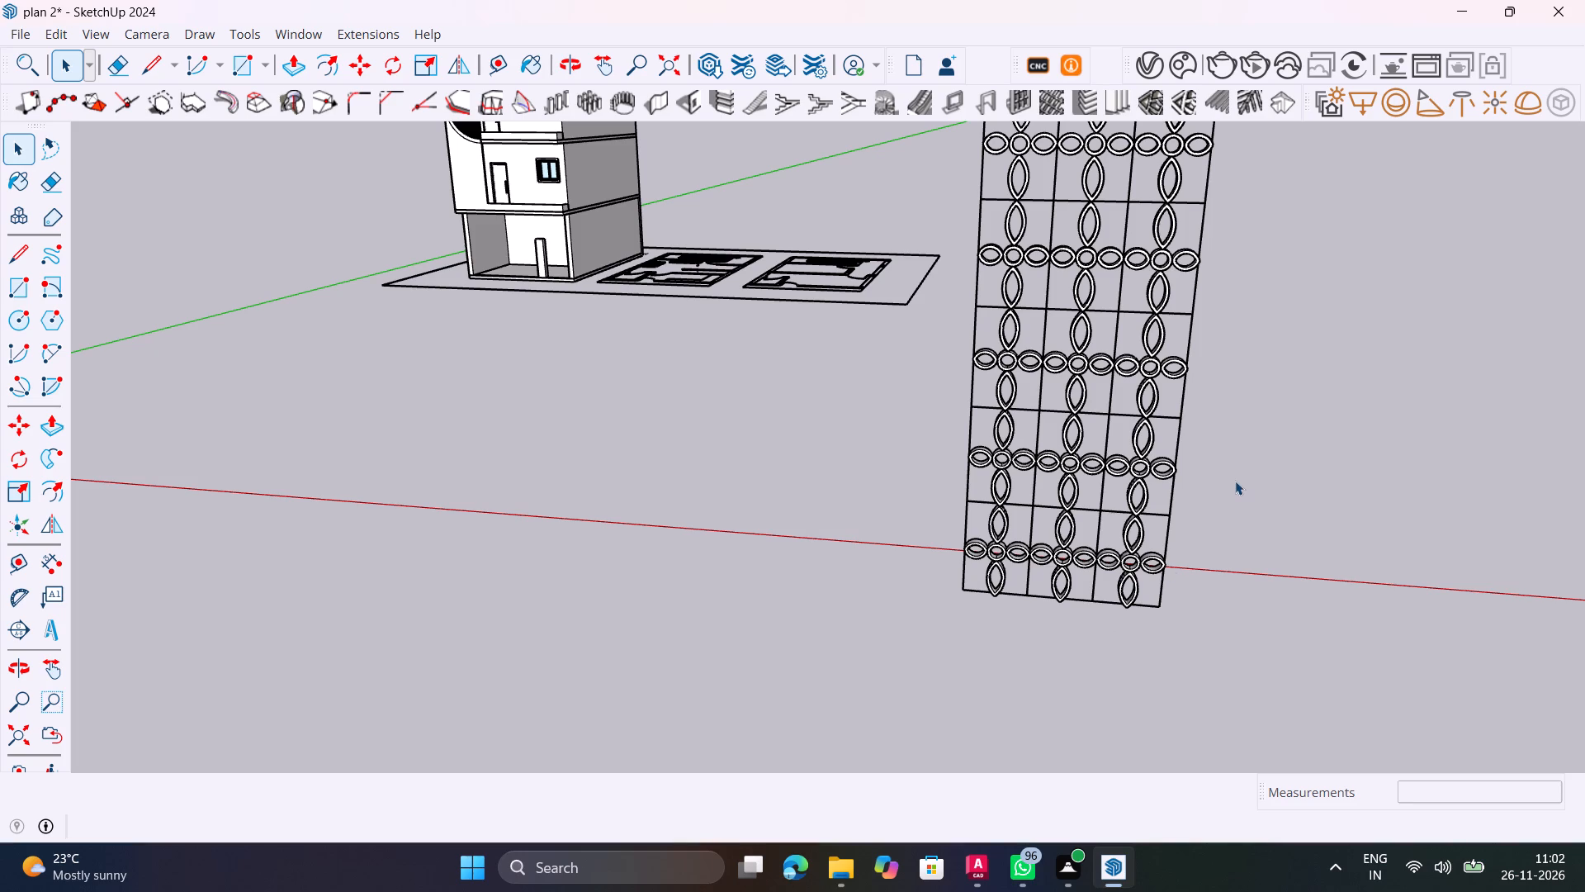
Undo the deletions of the tile's backing faces around the ring and leaf motif, then leave the component.
ctrl+scroll(1235, 481, down, 5)
ctrl+scroll(1235, 481, up, 2)
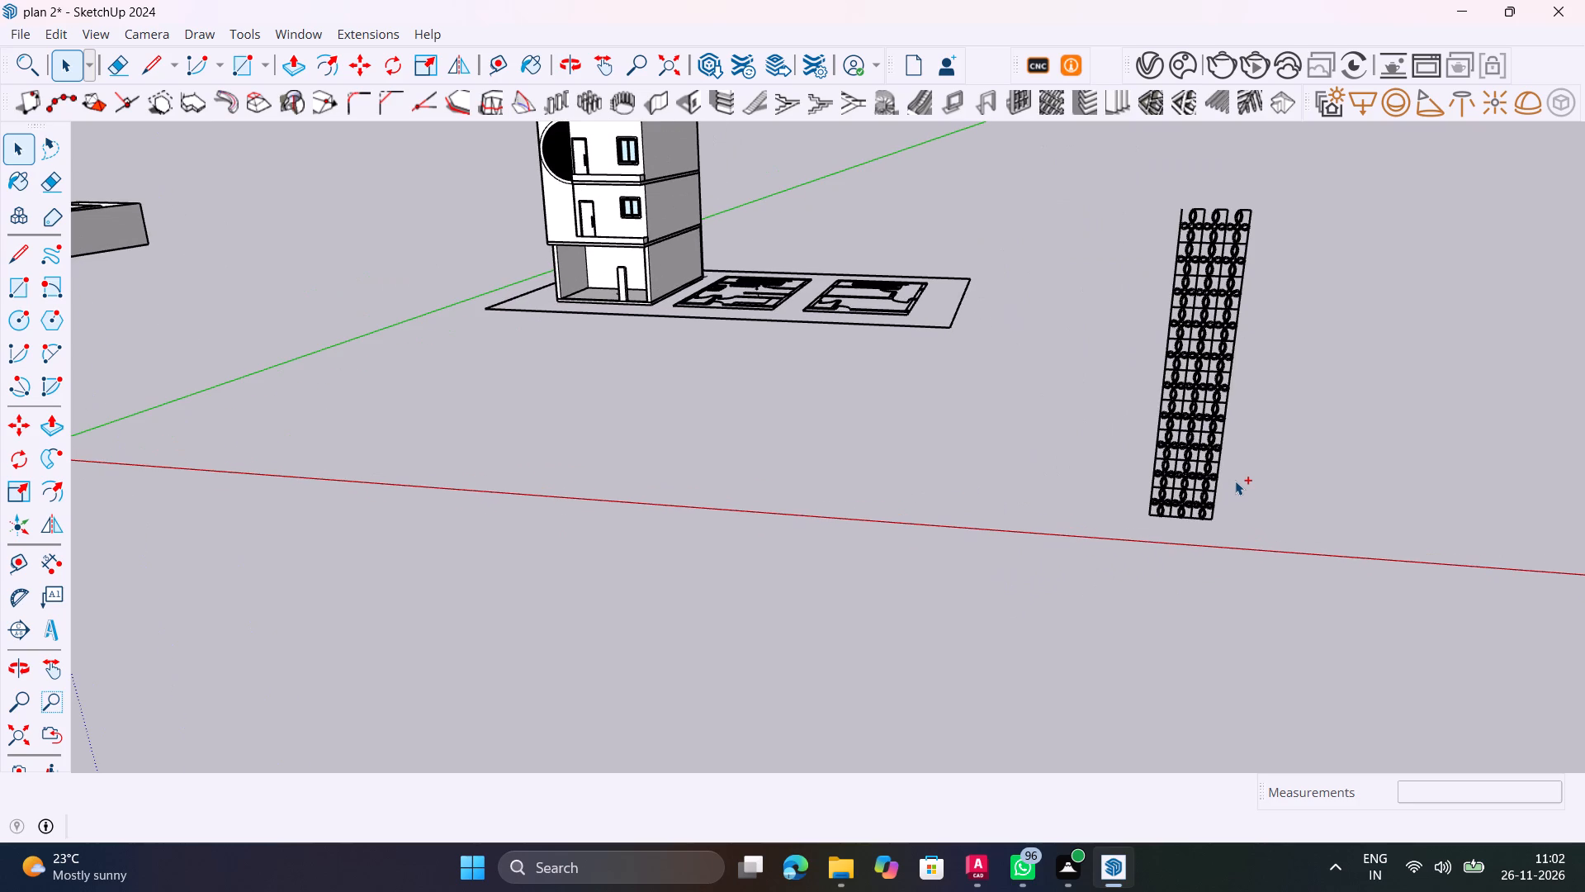
ctrl+scroll(1235, 481, up, 1)
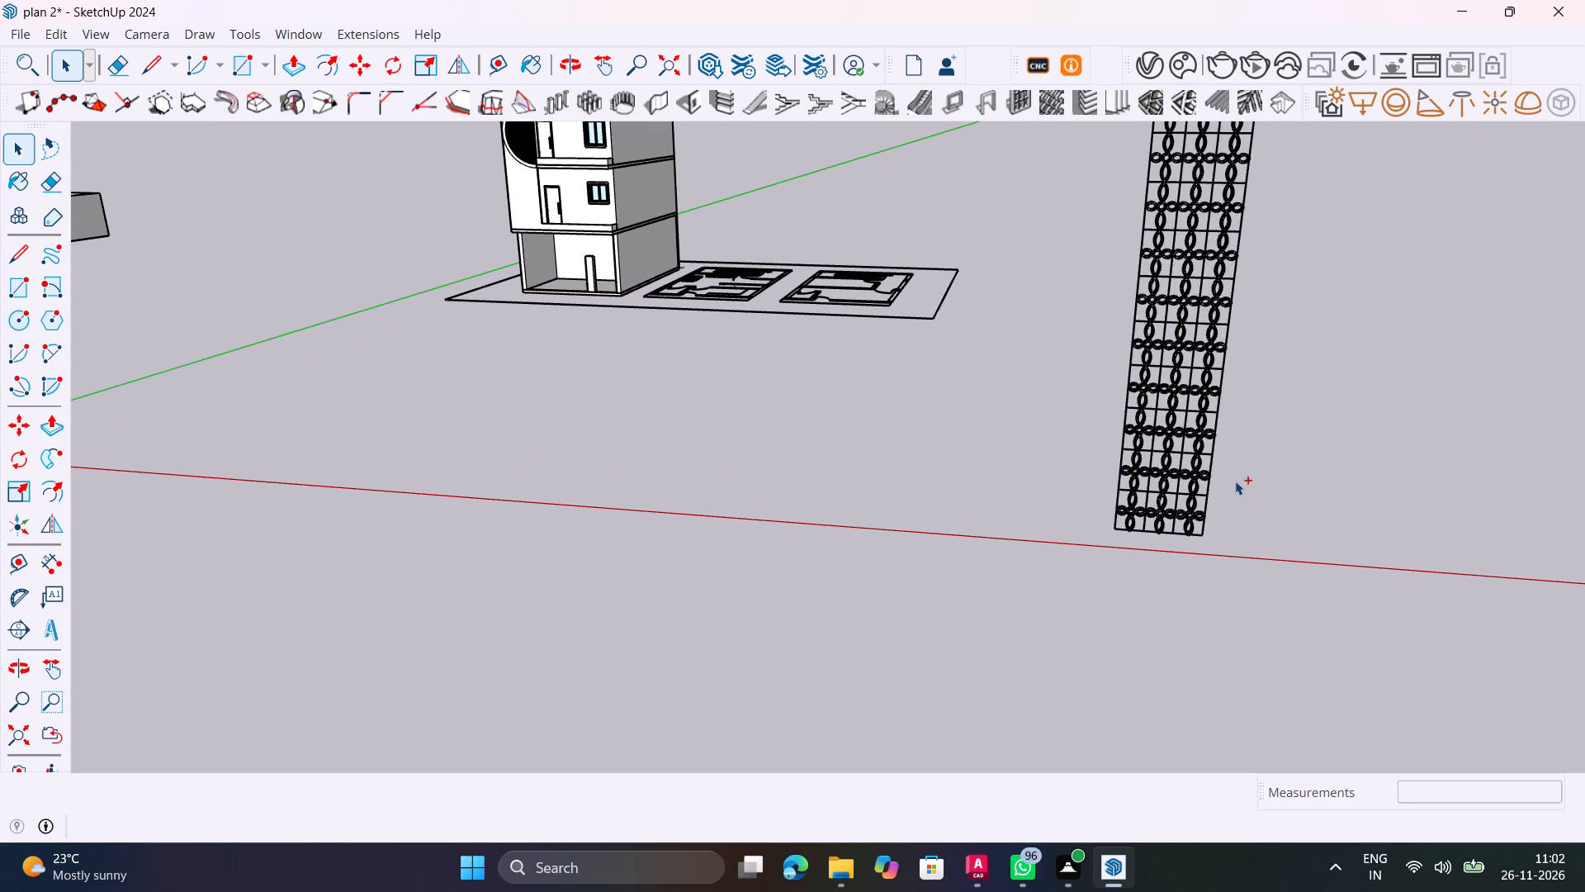
key(ctrl+z)
key(ctrl+z)
key(ctrl+z)
key(ctrl+z)
key(ctrl+z)
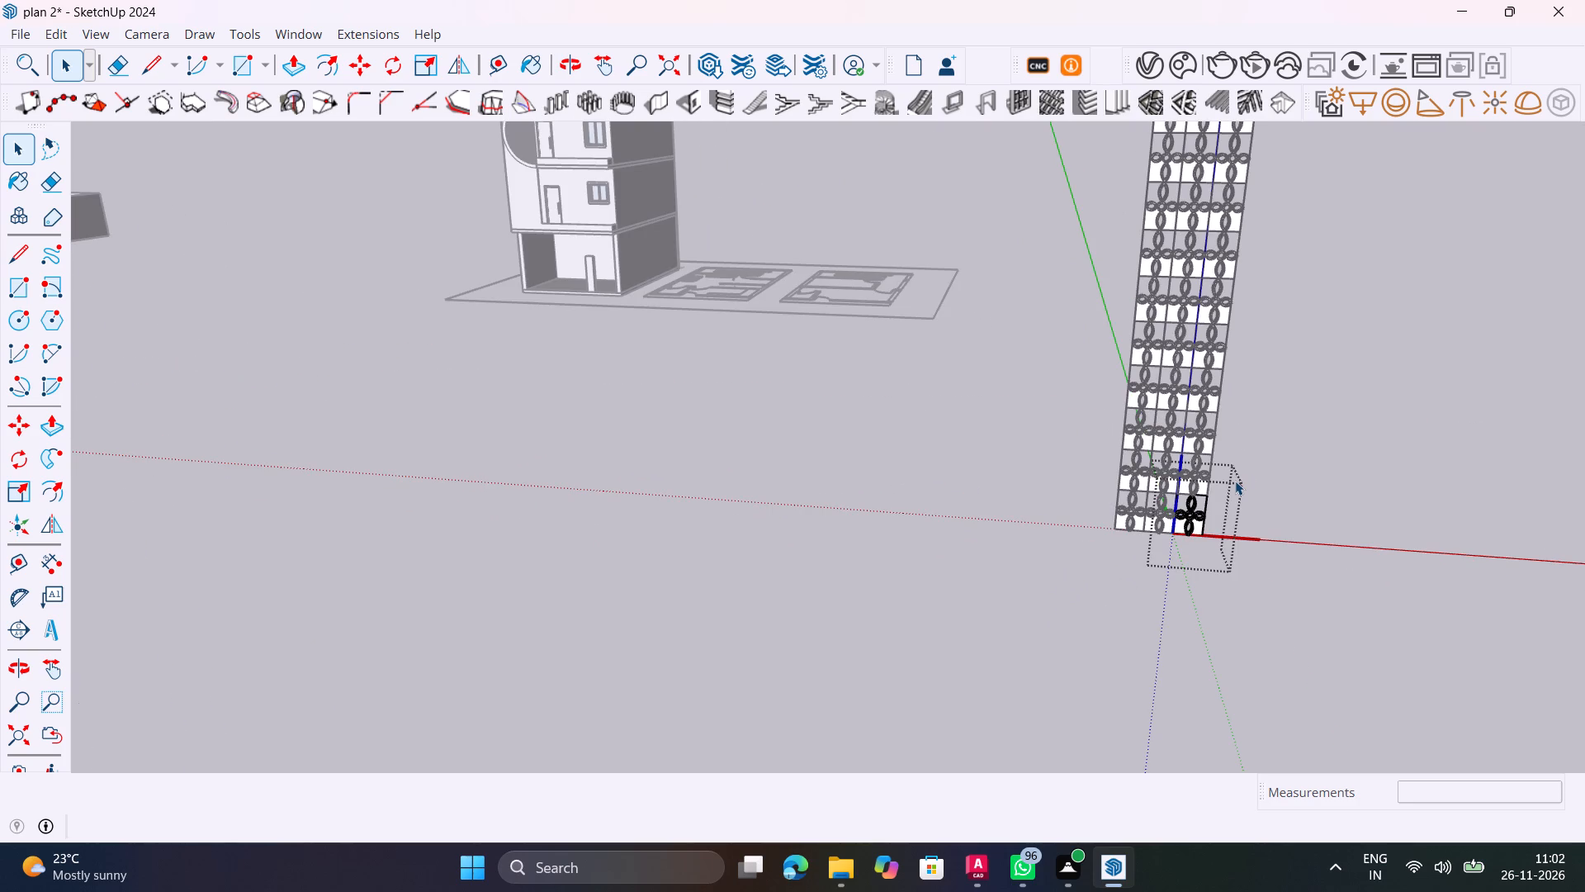
key(ctrl+z)
key(ctrl+z)
key(ctrl+z)
key(ctrl+z)
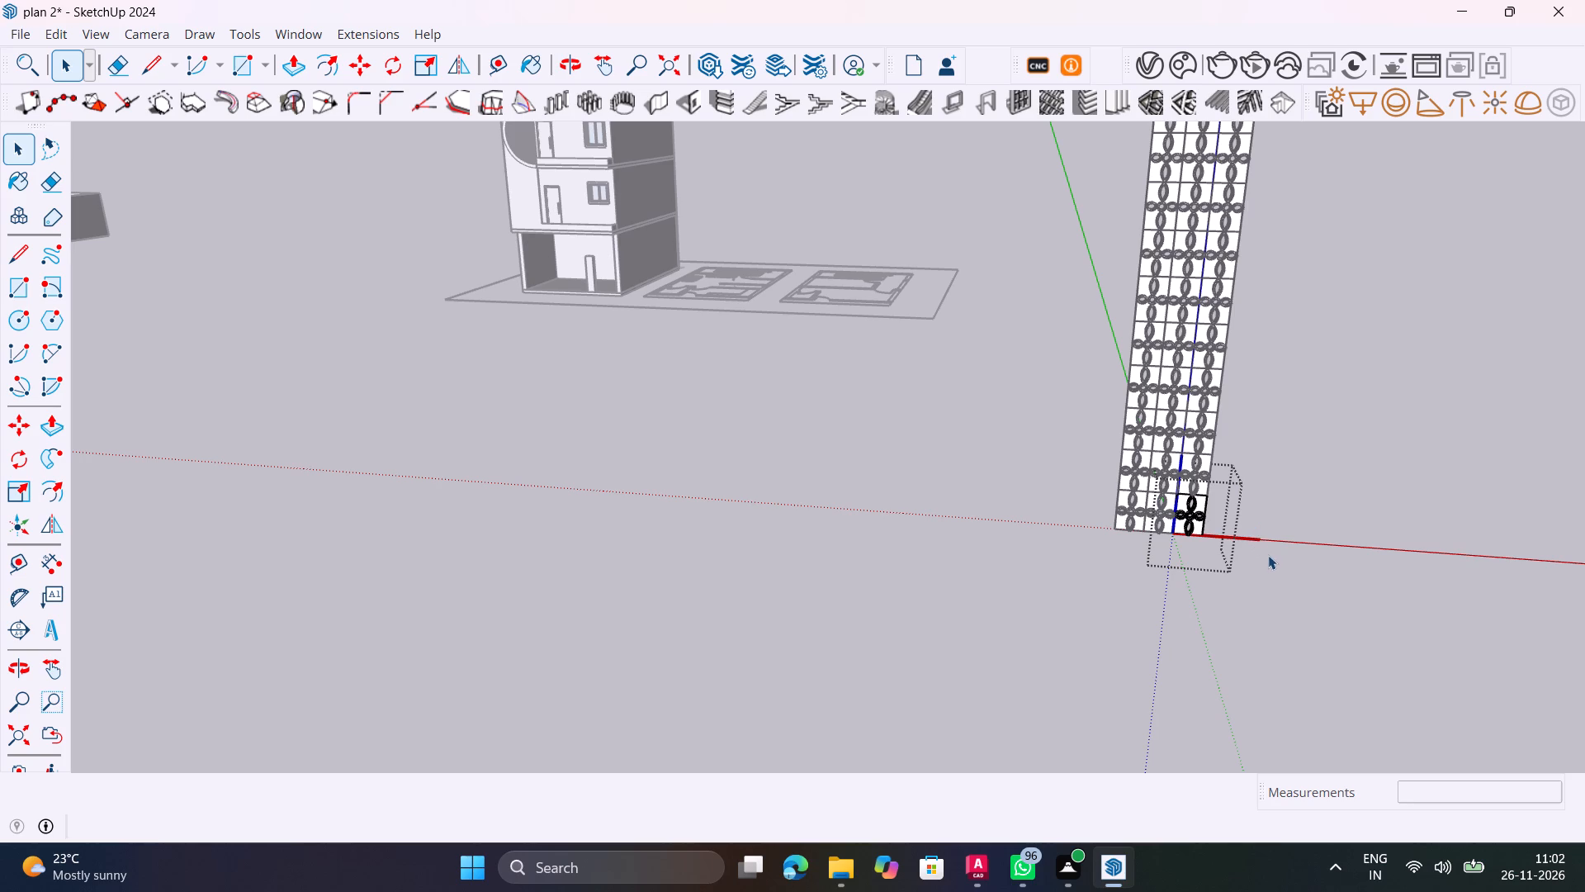
ctrl+scroll(1268, 555, down, 4)
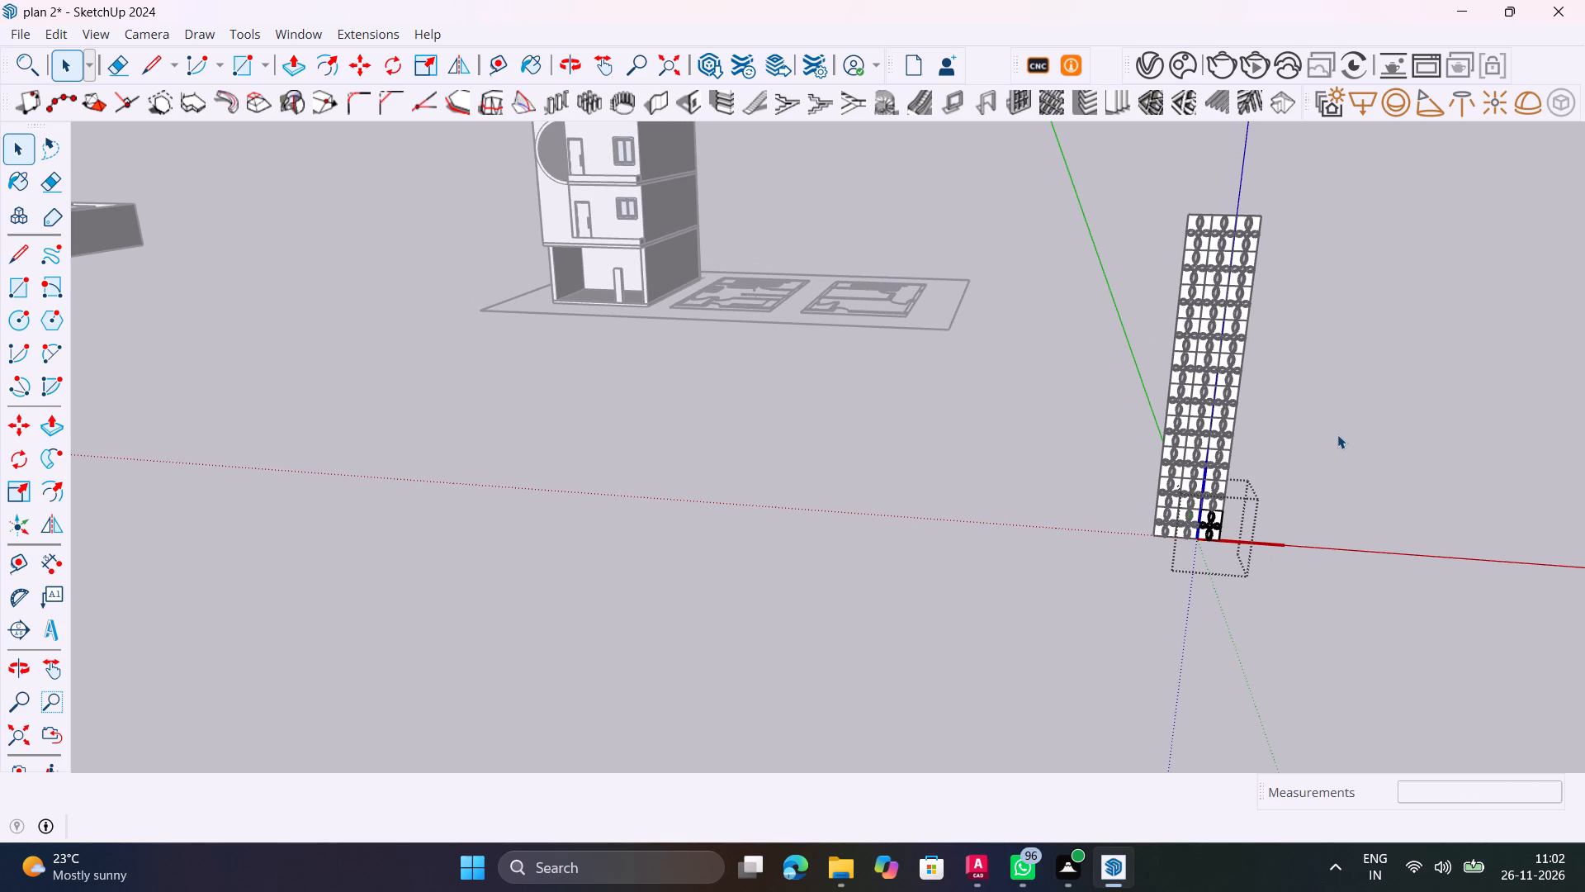
click(1337, 434)
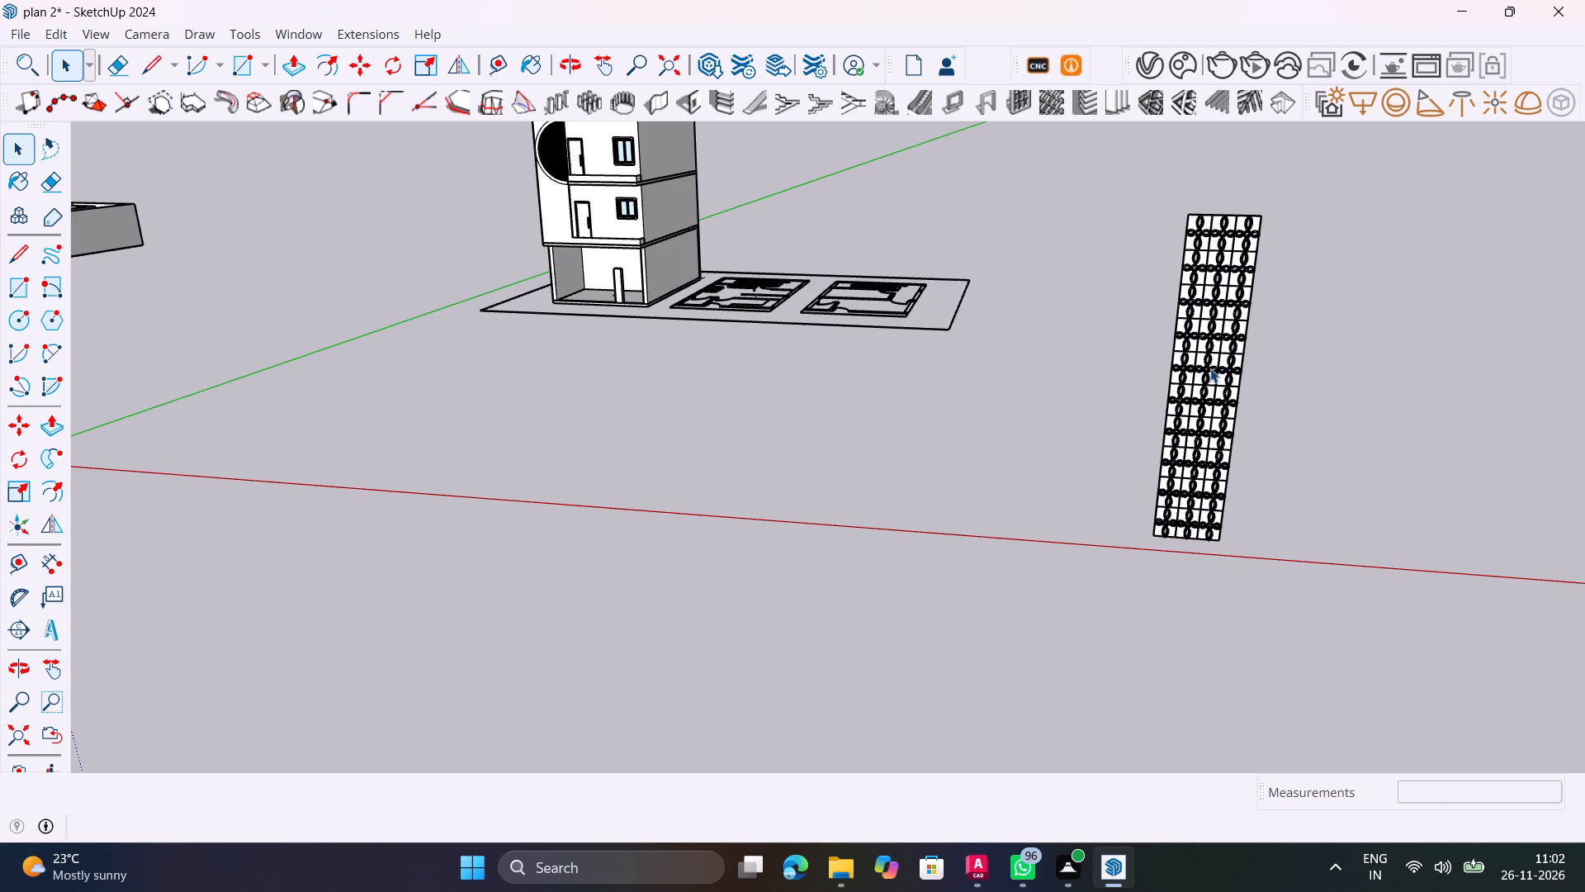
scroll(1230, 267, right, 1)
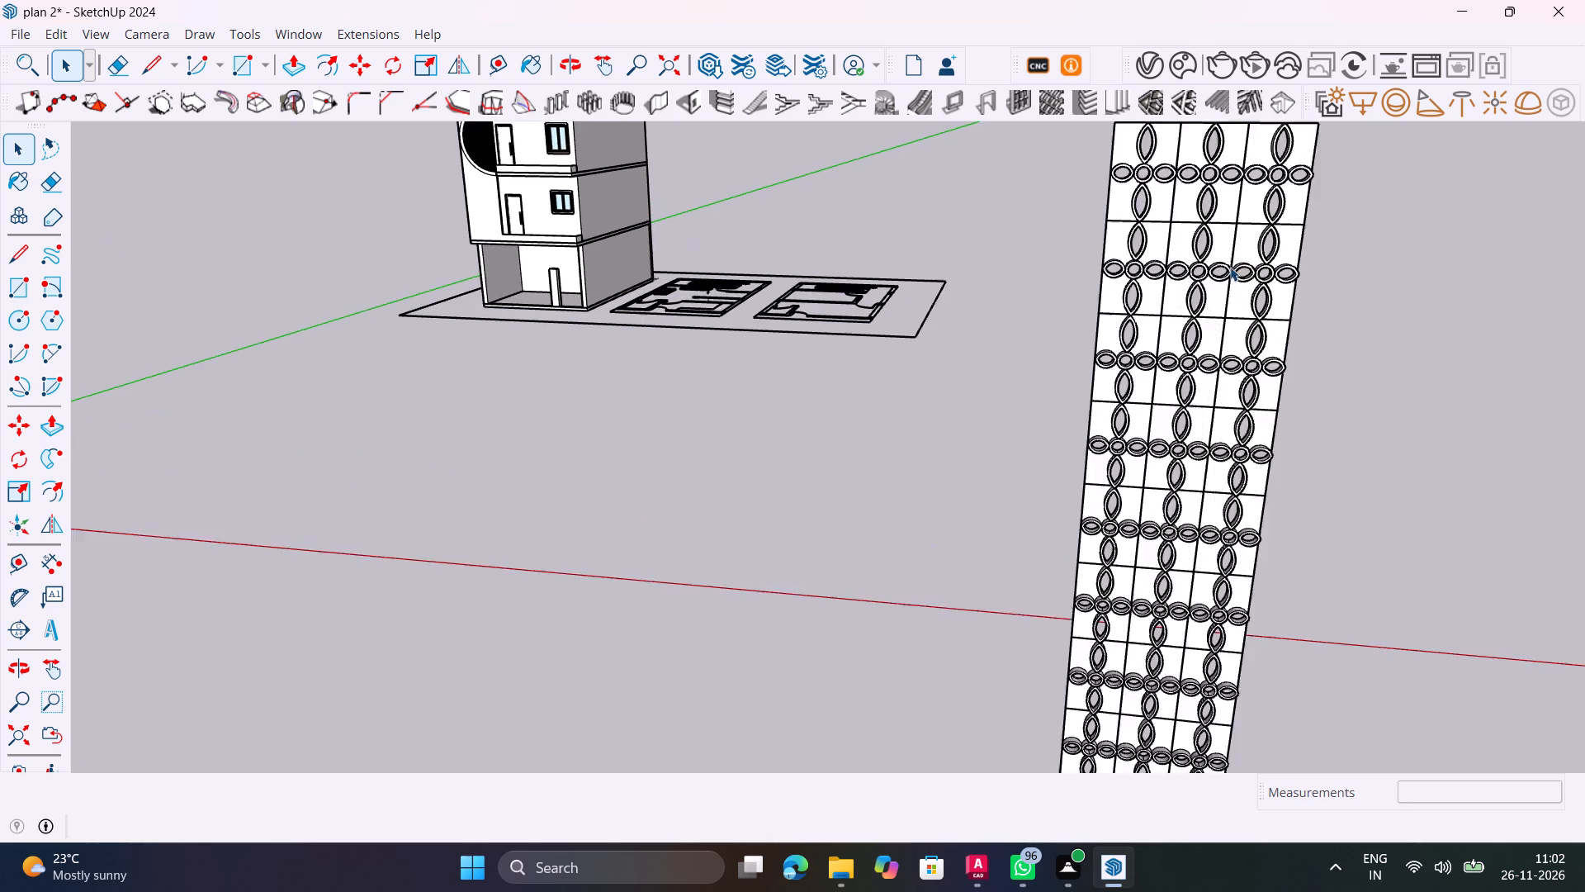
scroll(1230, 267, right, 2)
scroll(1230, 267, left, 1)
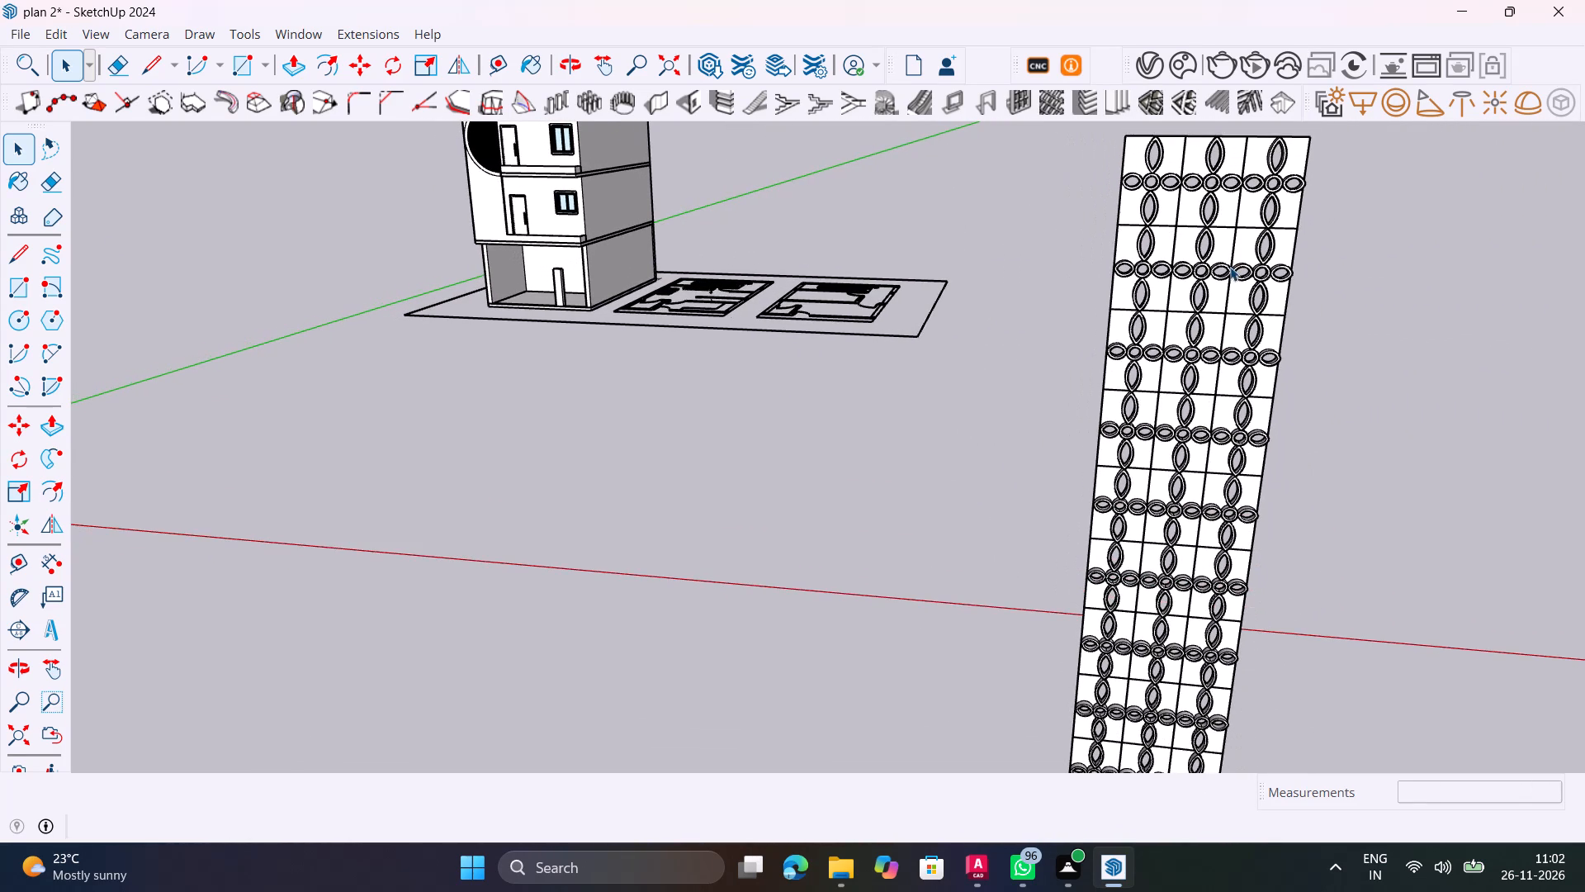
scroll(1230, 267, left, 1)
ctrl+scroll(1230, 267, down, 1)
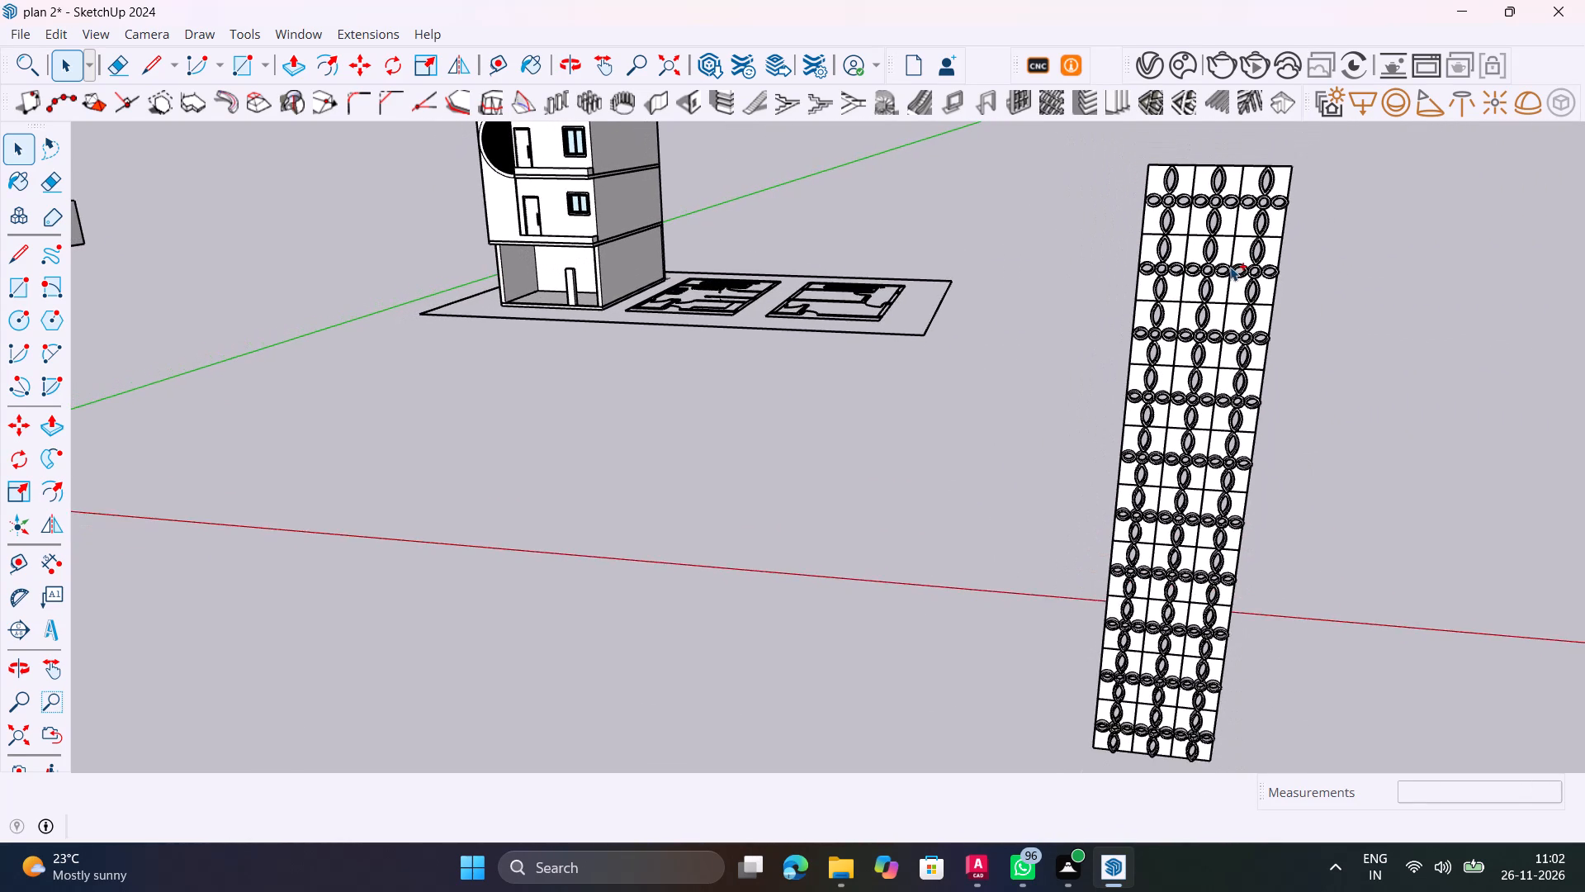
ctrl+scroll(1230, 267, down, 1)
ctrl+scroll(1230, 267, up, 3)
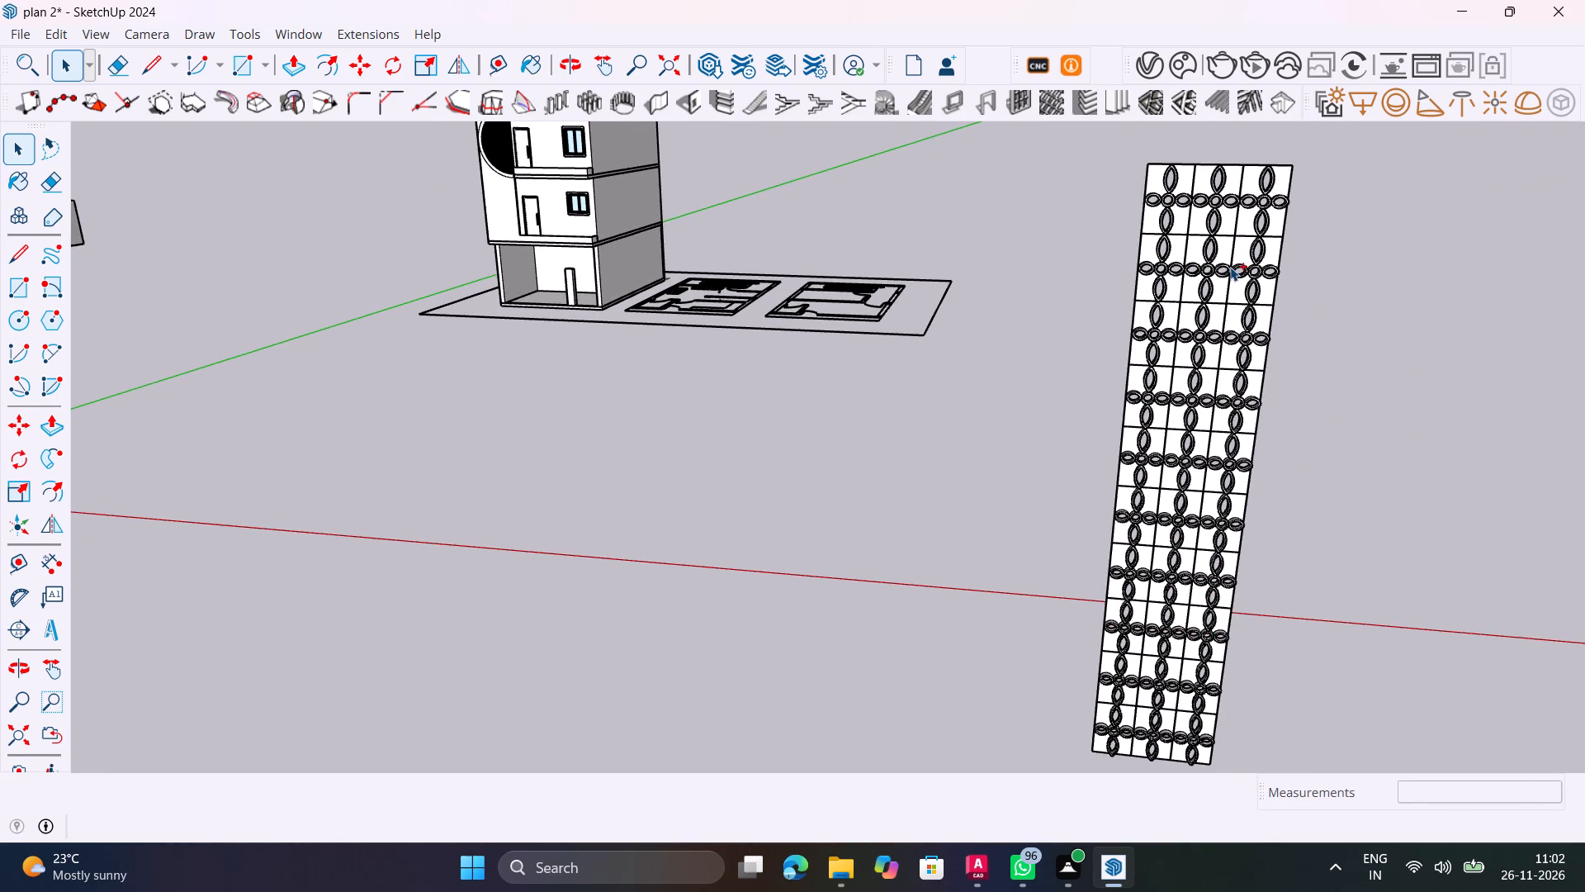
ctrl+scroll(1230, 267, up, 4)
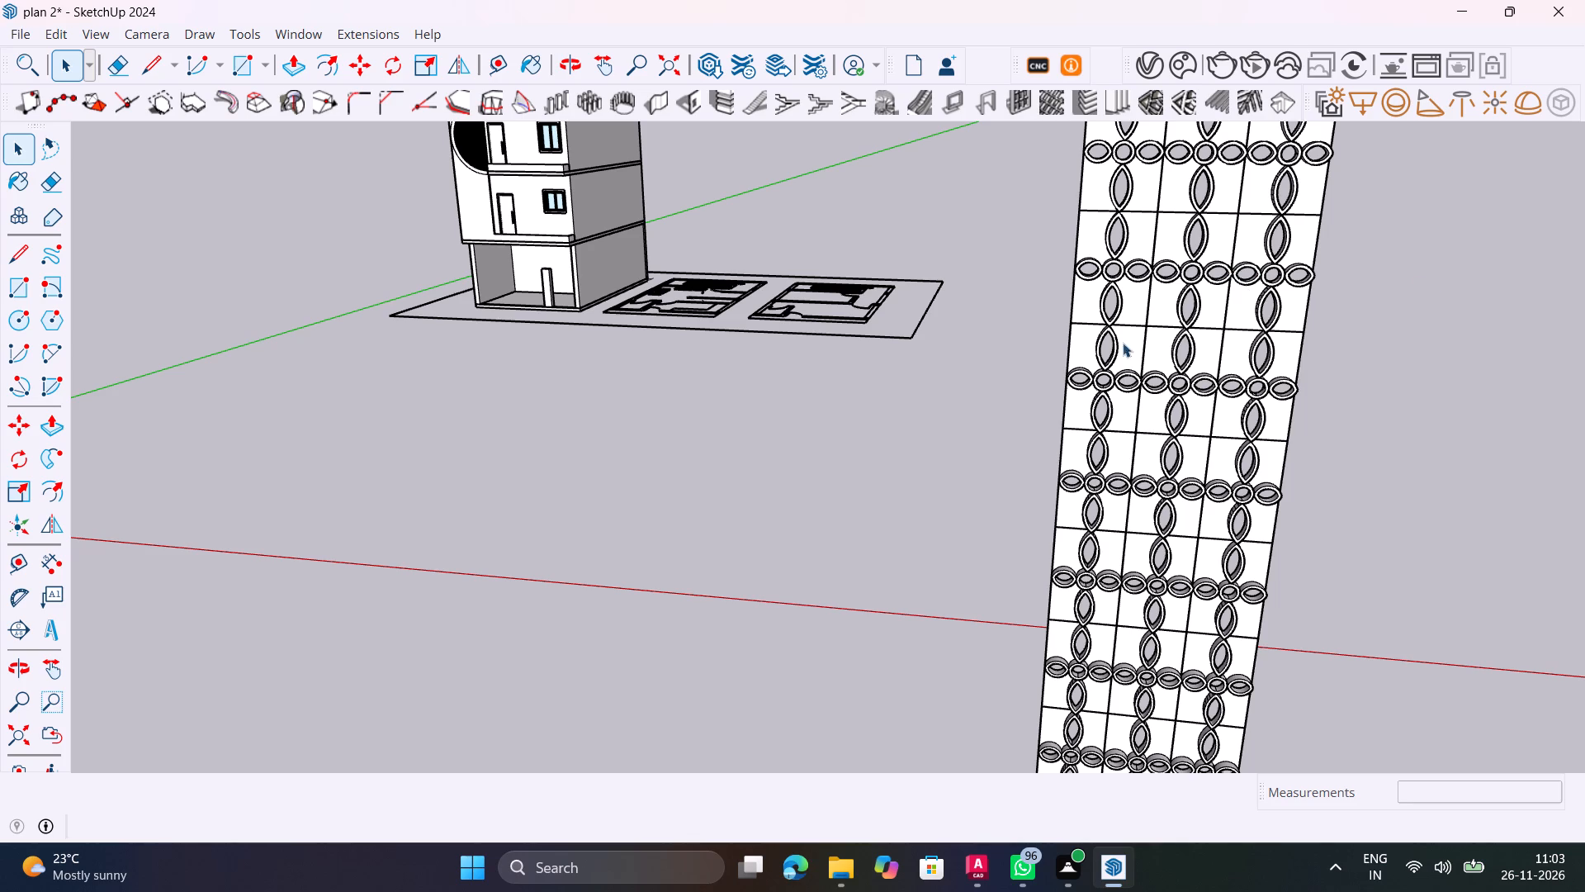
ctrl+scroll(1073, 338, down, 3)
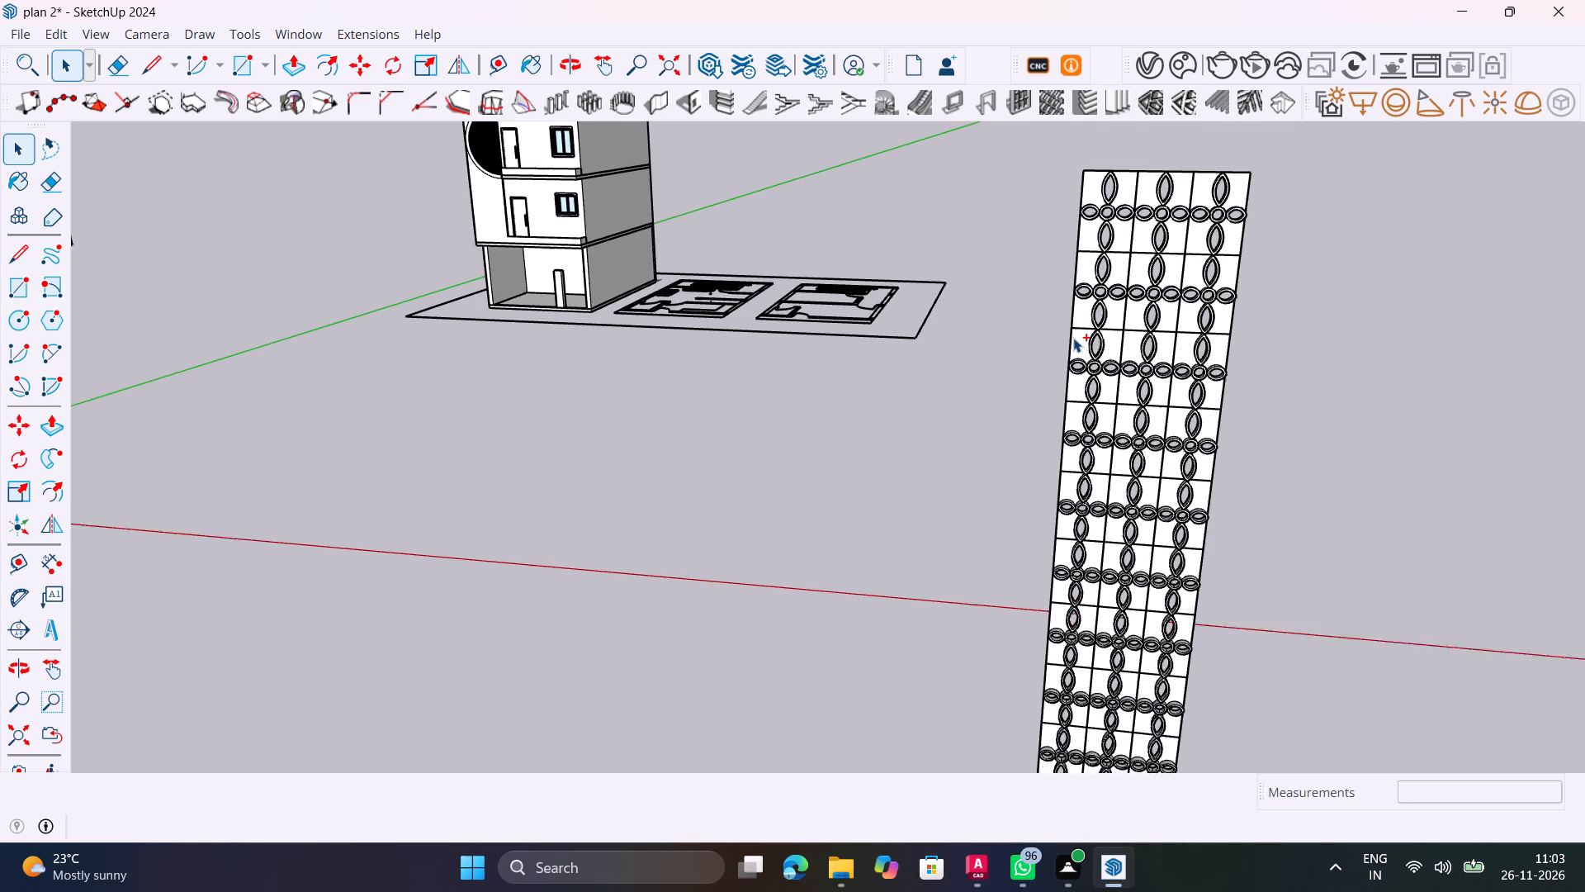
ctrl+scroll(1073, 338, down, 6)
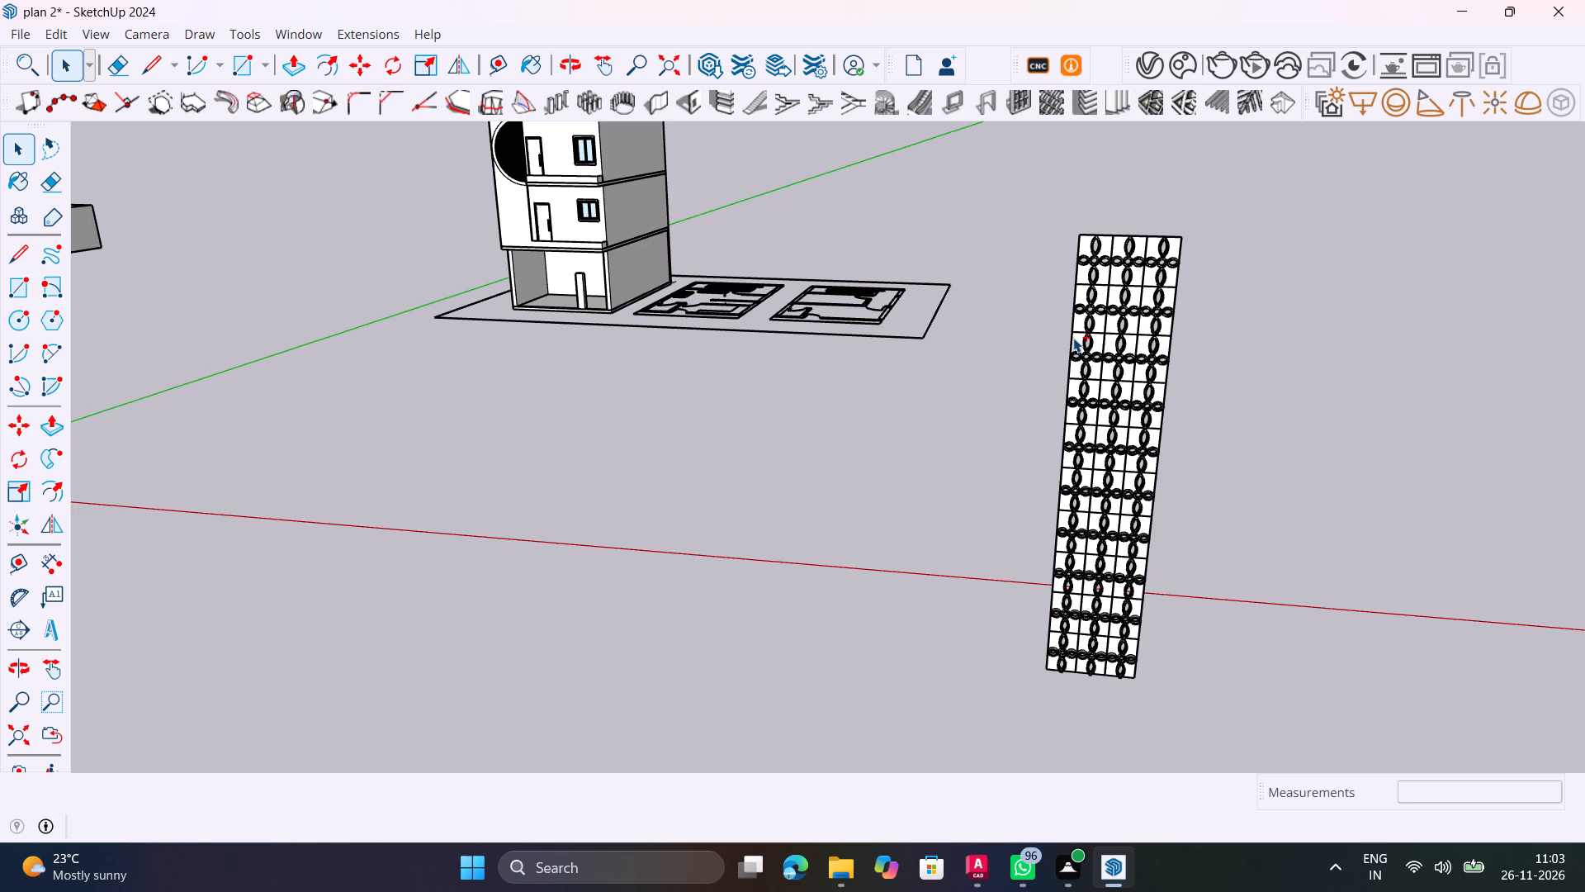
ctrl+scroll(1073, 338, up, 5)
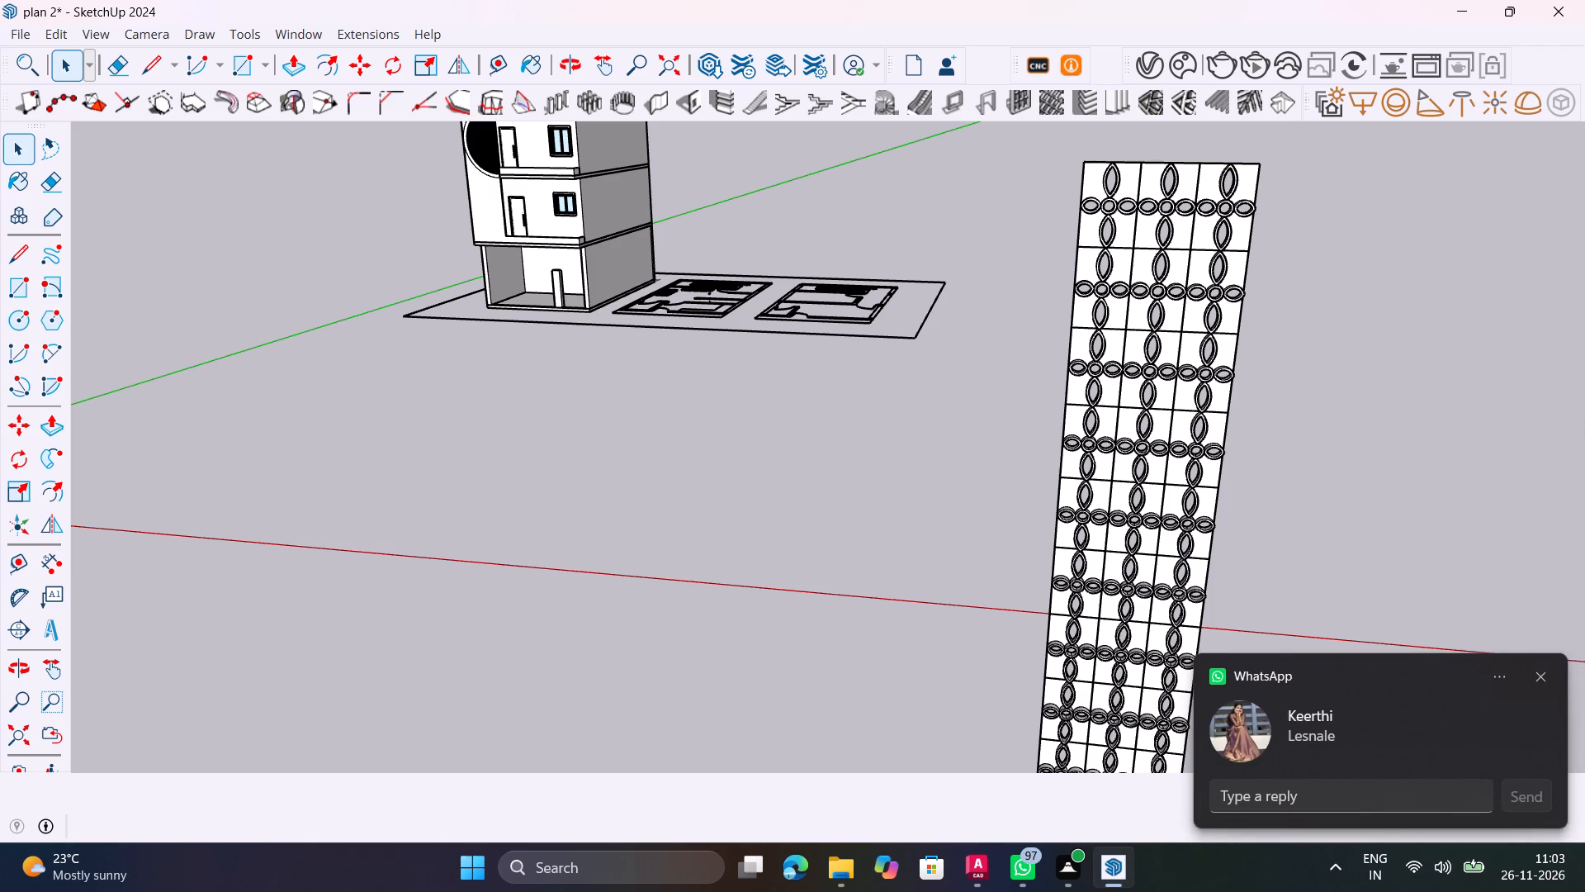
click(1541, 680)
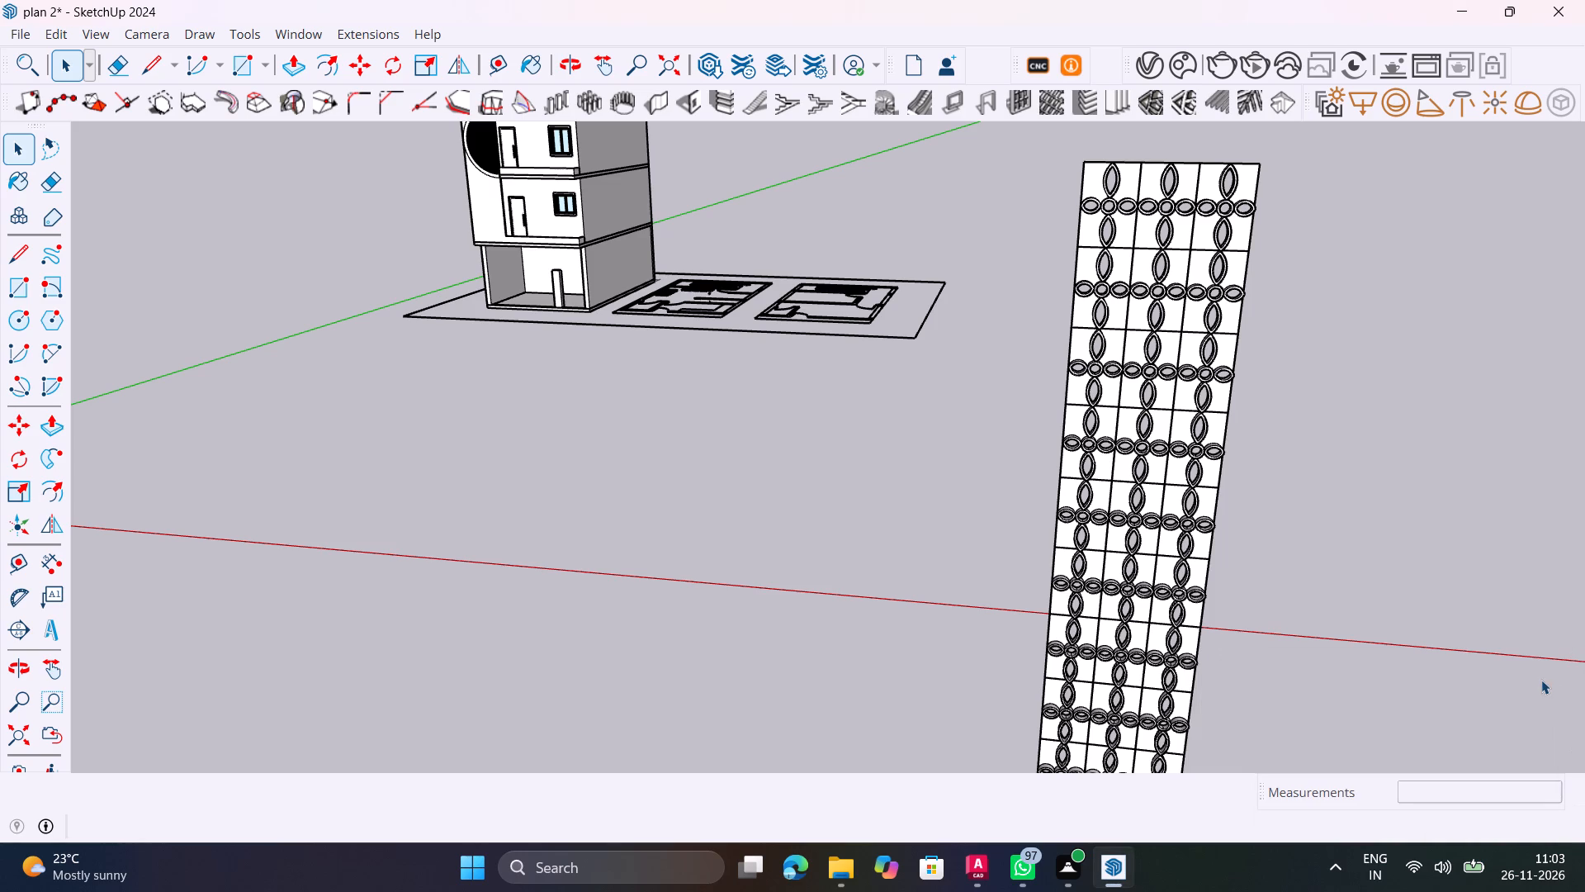
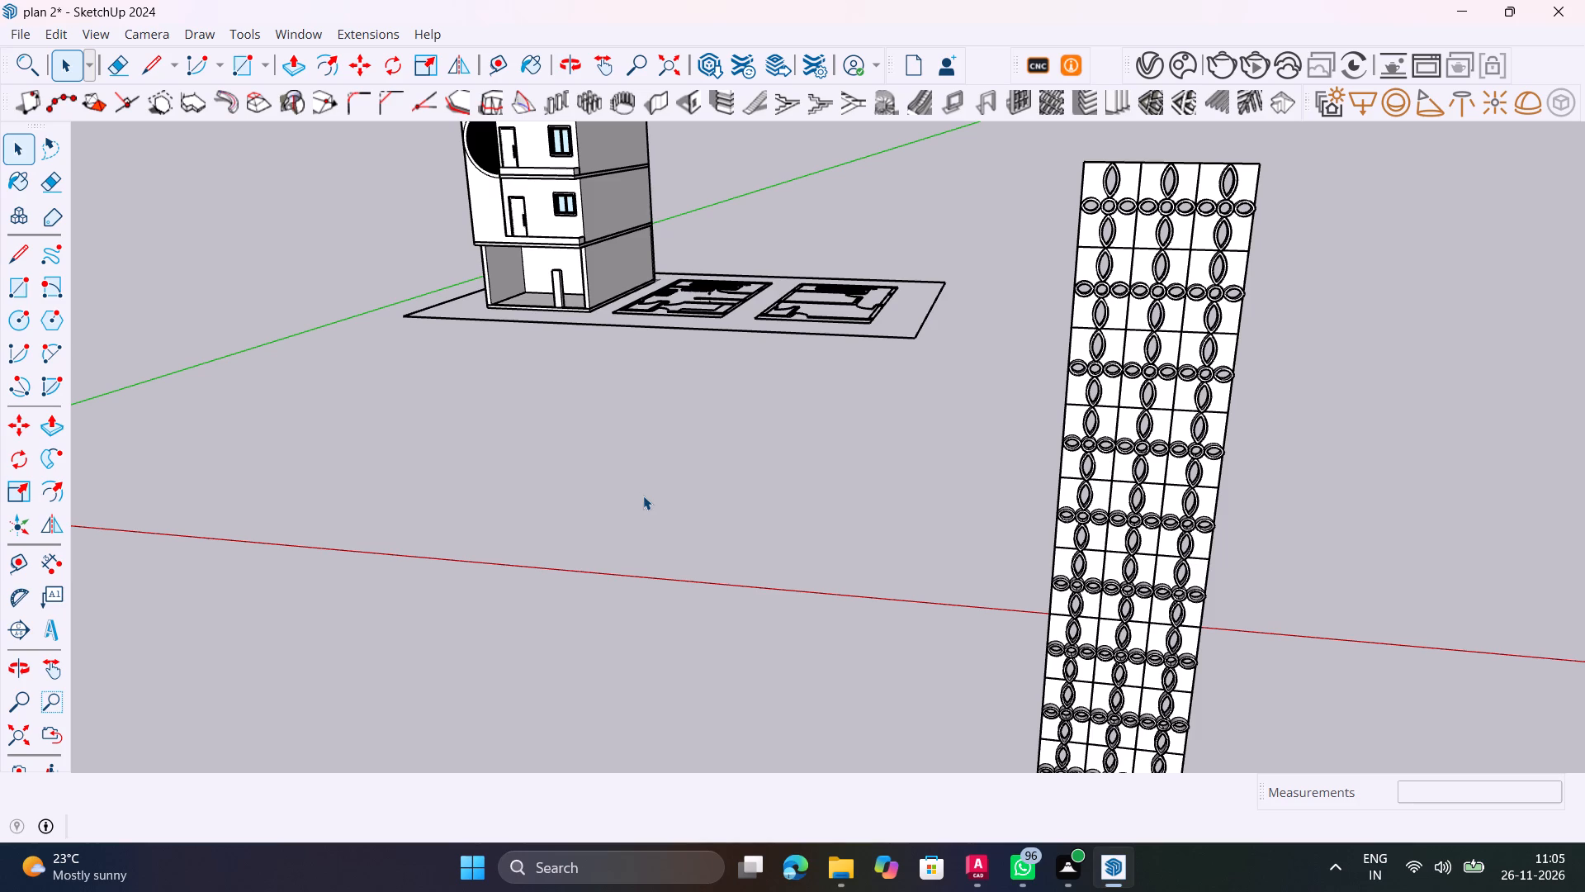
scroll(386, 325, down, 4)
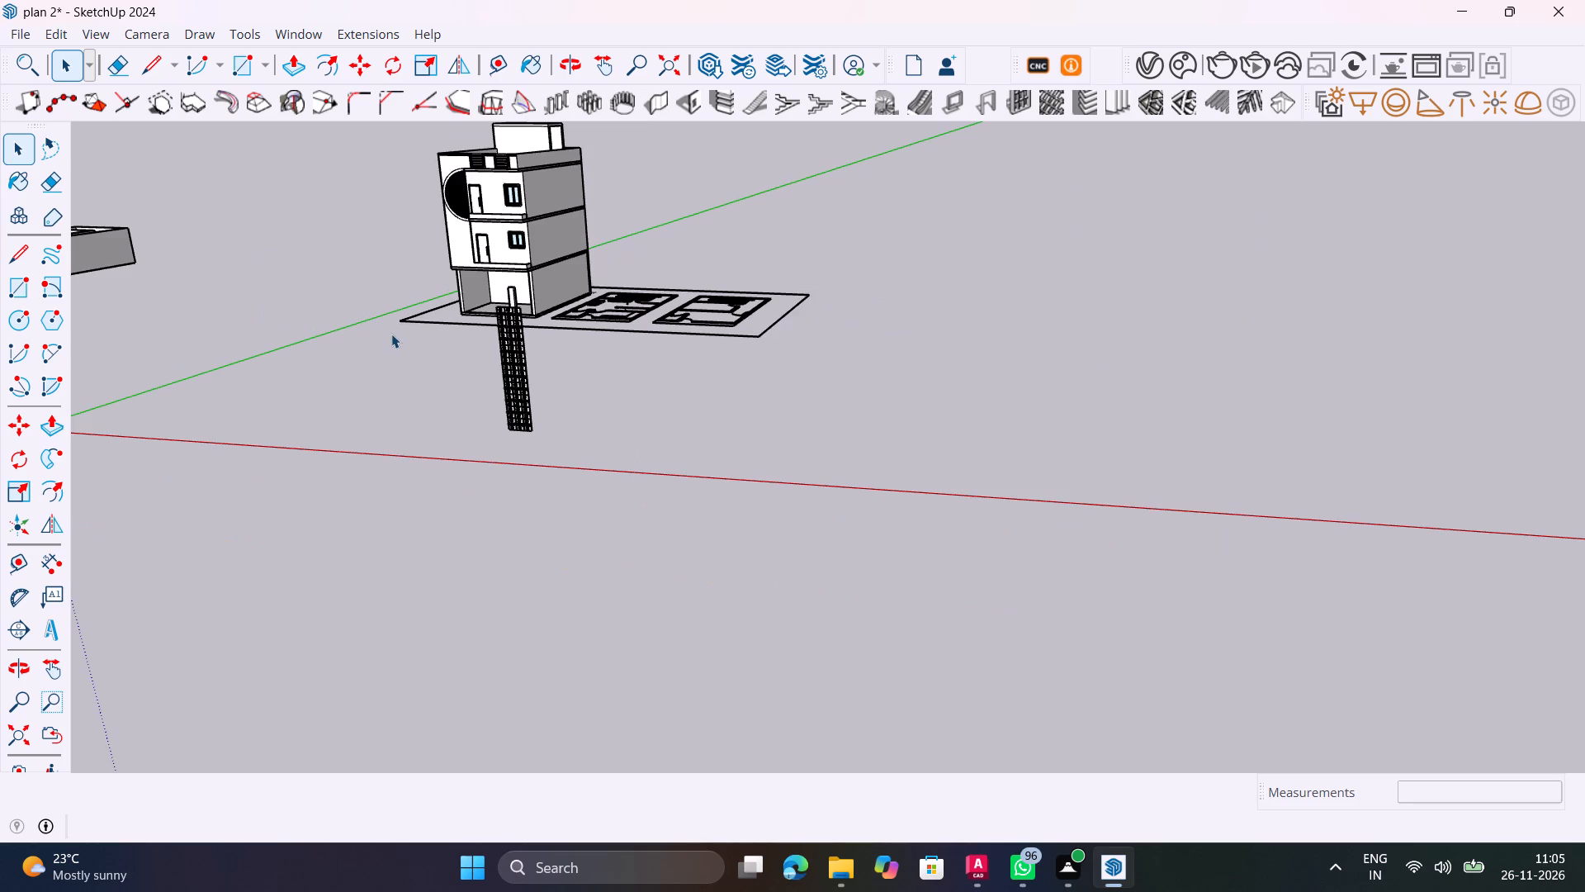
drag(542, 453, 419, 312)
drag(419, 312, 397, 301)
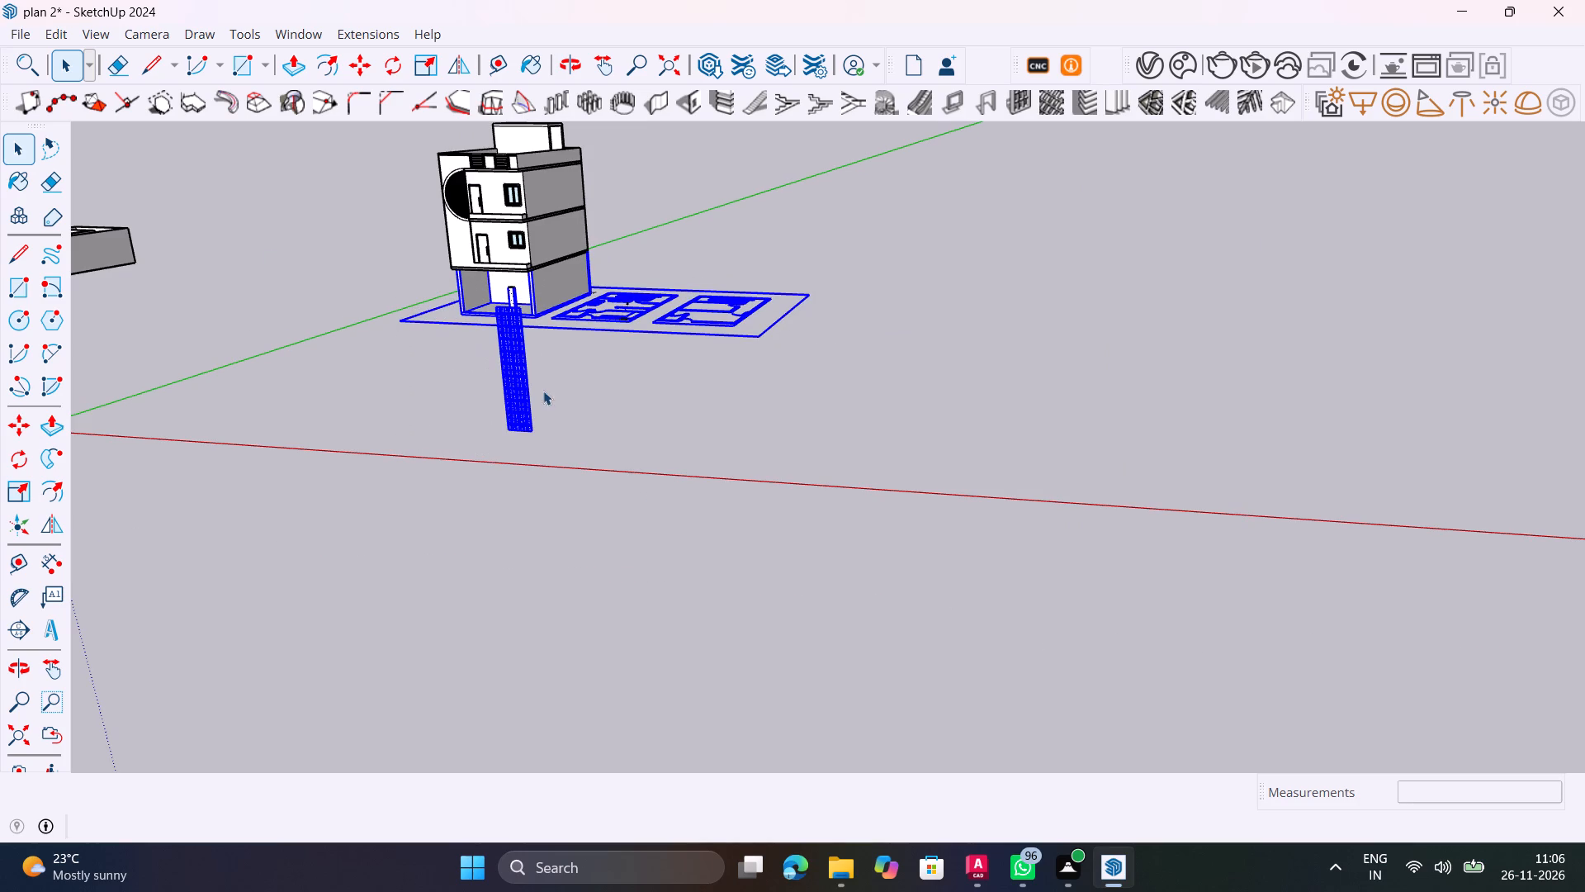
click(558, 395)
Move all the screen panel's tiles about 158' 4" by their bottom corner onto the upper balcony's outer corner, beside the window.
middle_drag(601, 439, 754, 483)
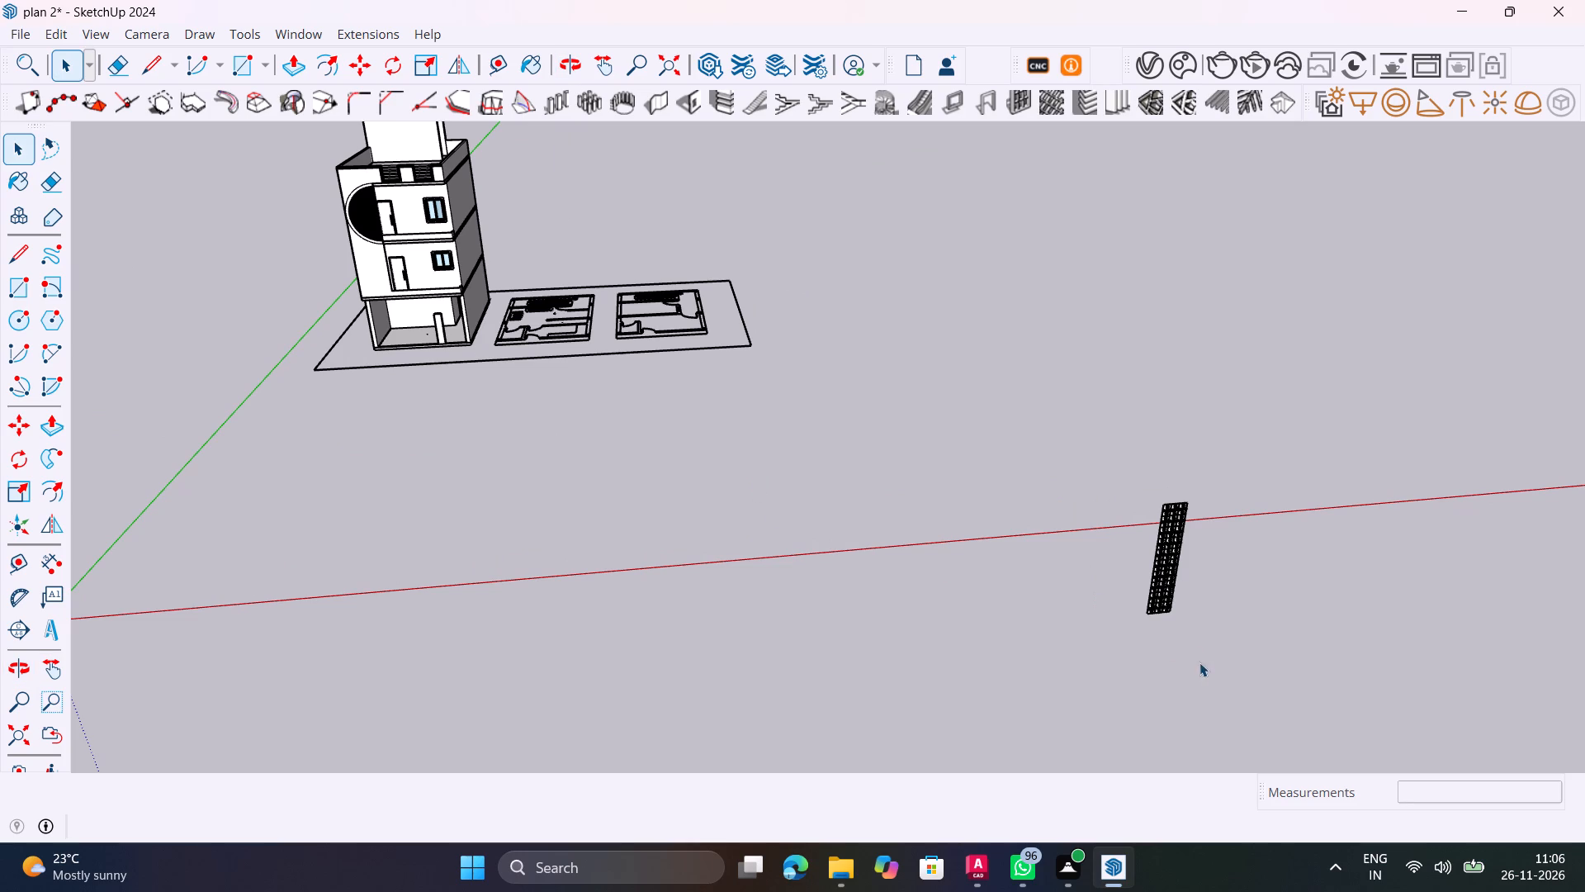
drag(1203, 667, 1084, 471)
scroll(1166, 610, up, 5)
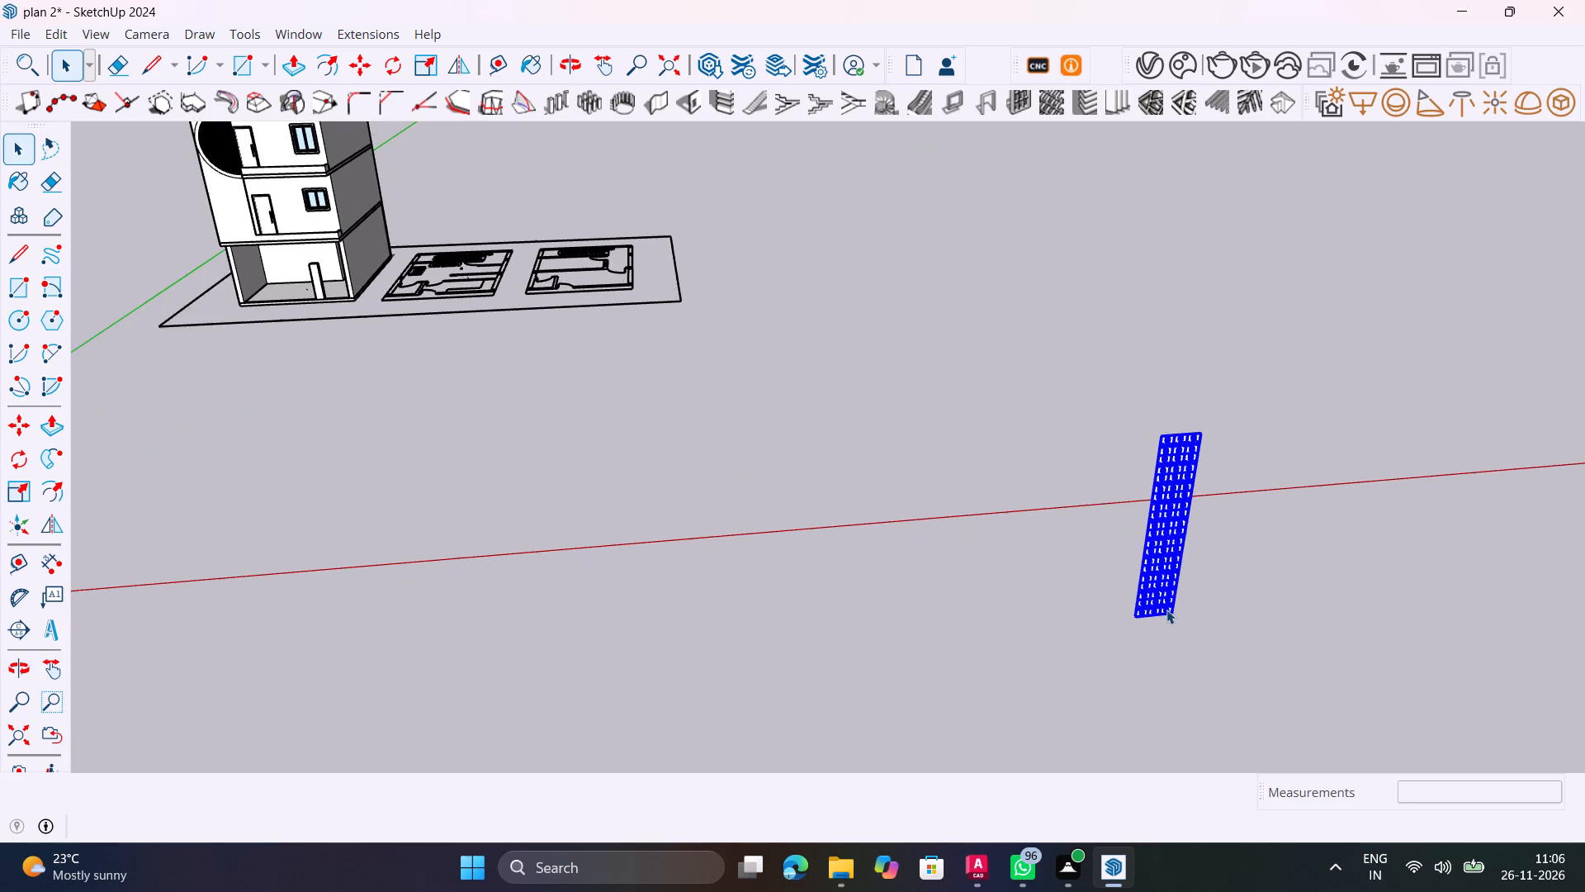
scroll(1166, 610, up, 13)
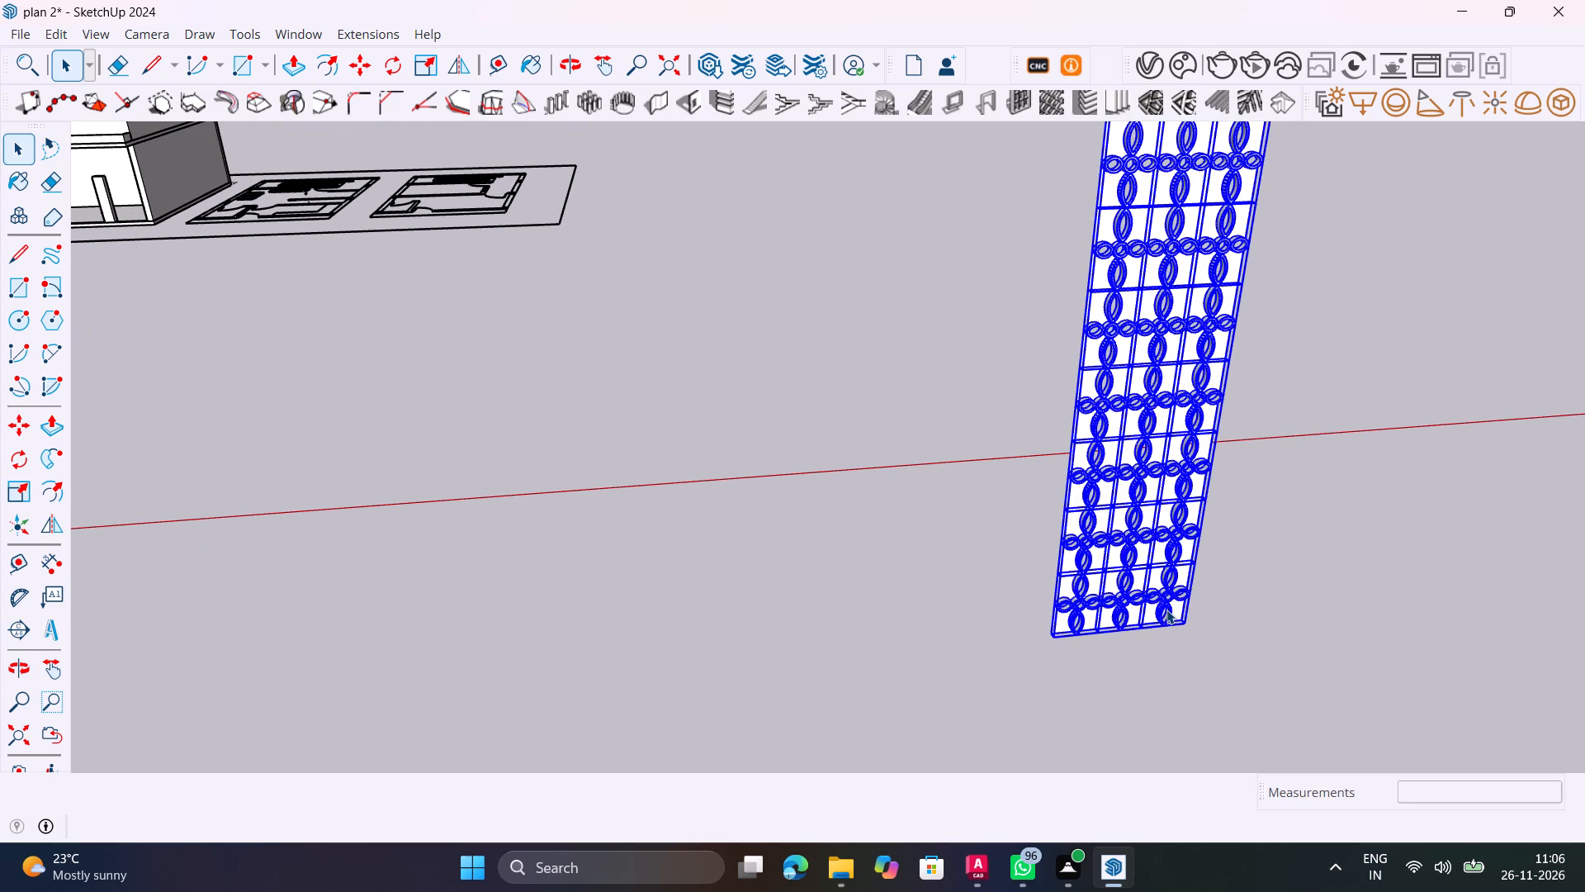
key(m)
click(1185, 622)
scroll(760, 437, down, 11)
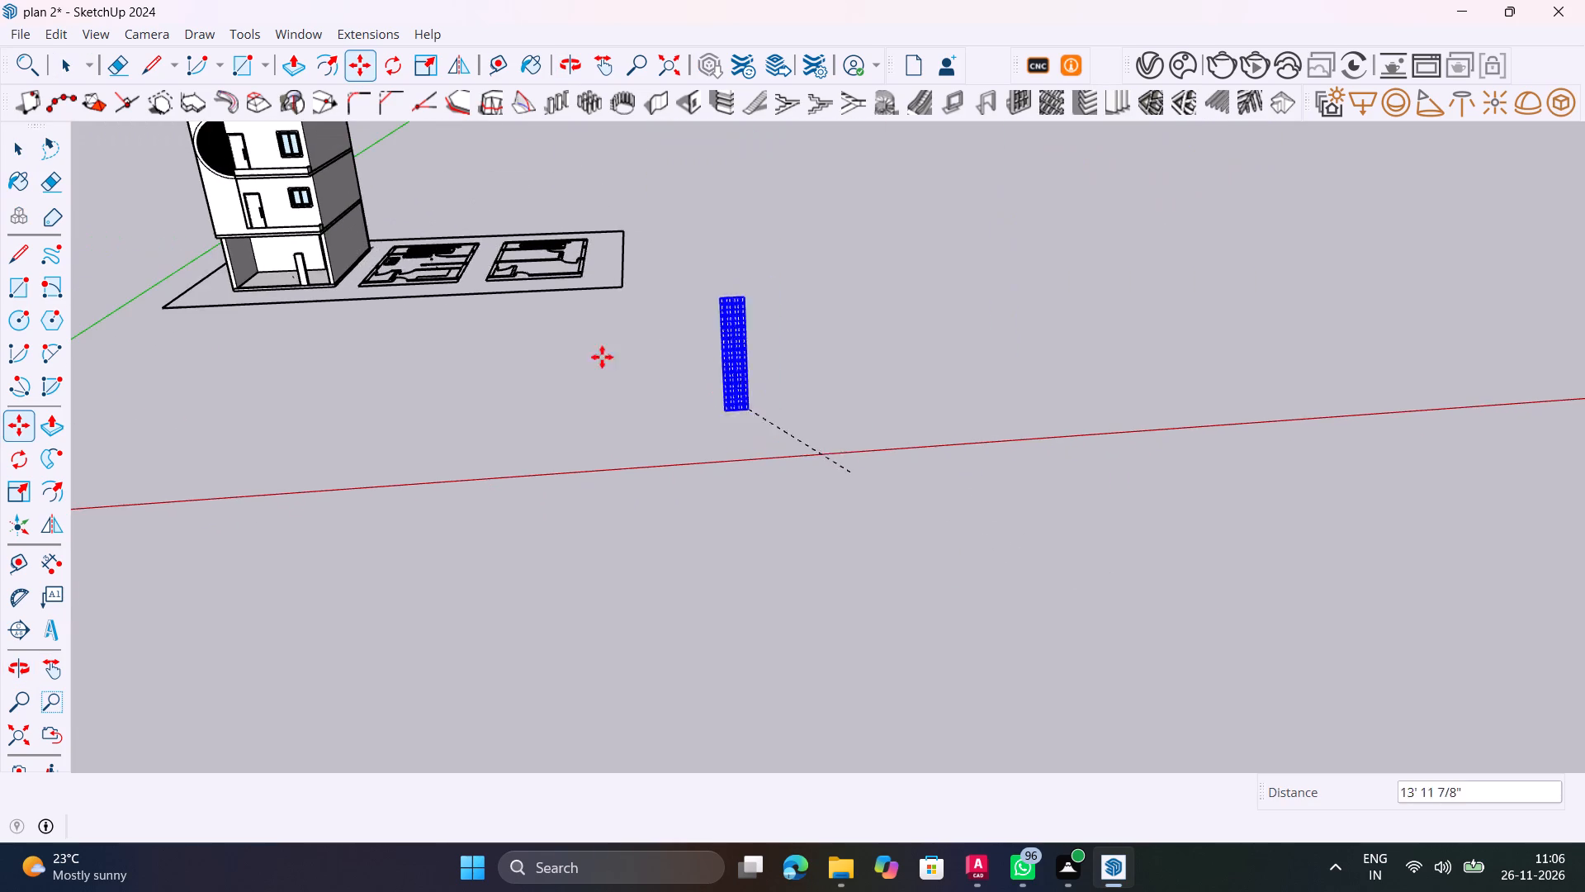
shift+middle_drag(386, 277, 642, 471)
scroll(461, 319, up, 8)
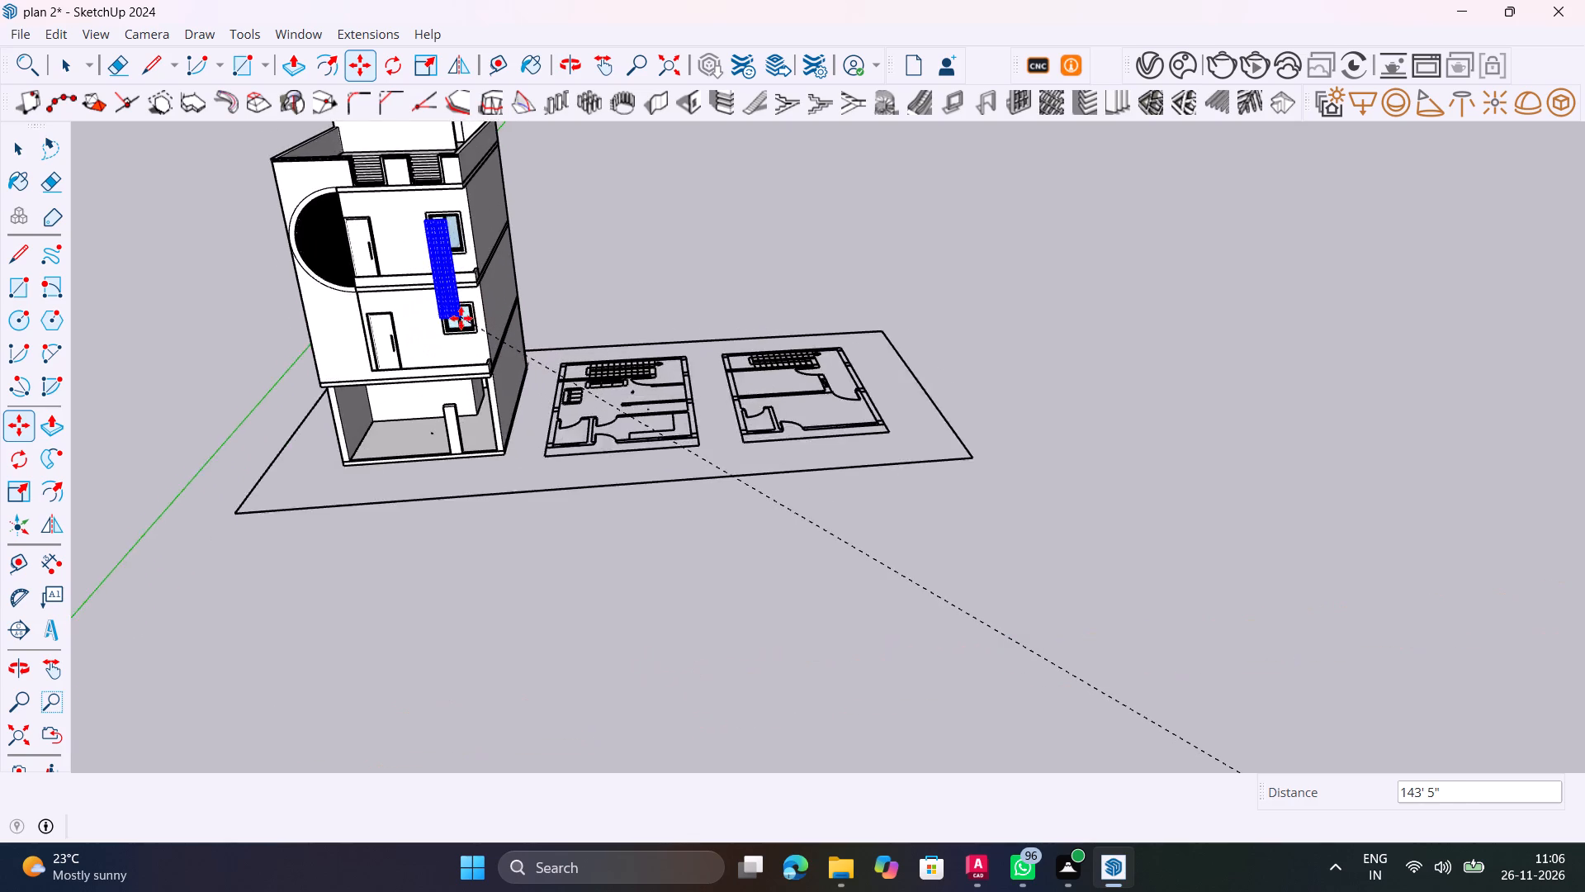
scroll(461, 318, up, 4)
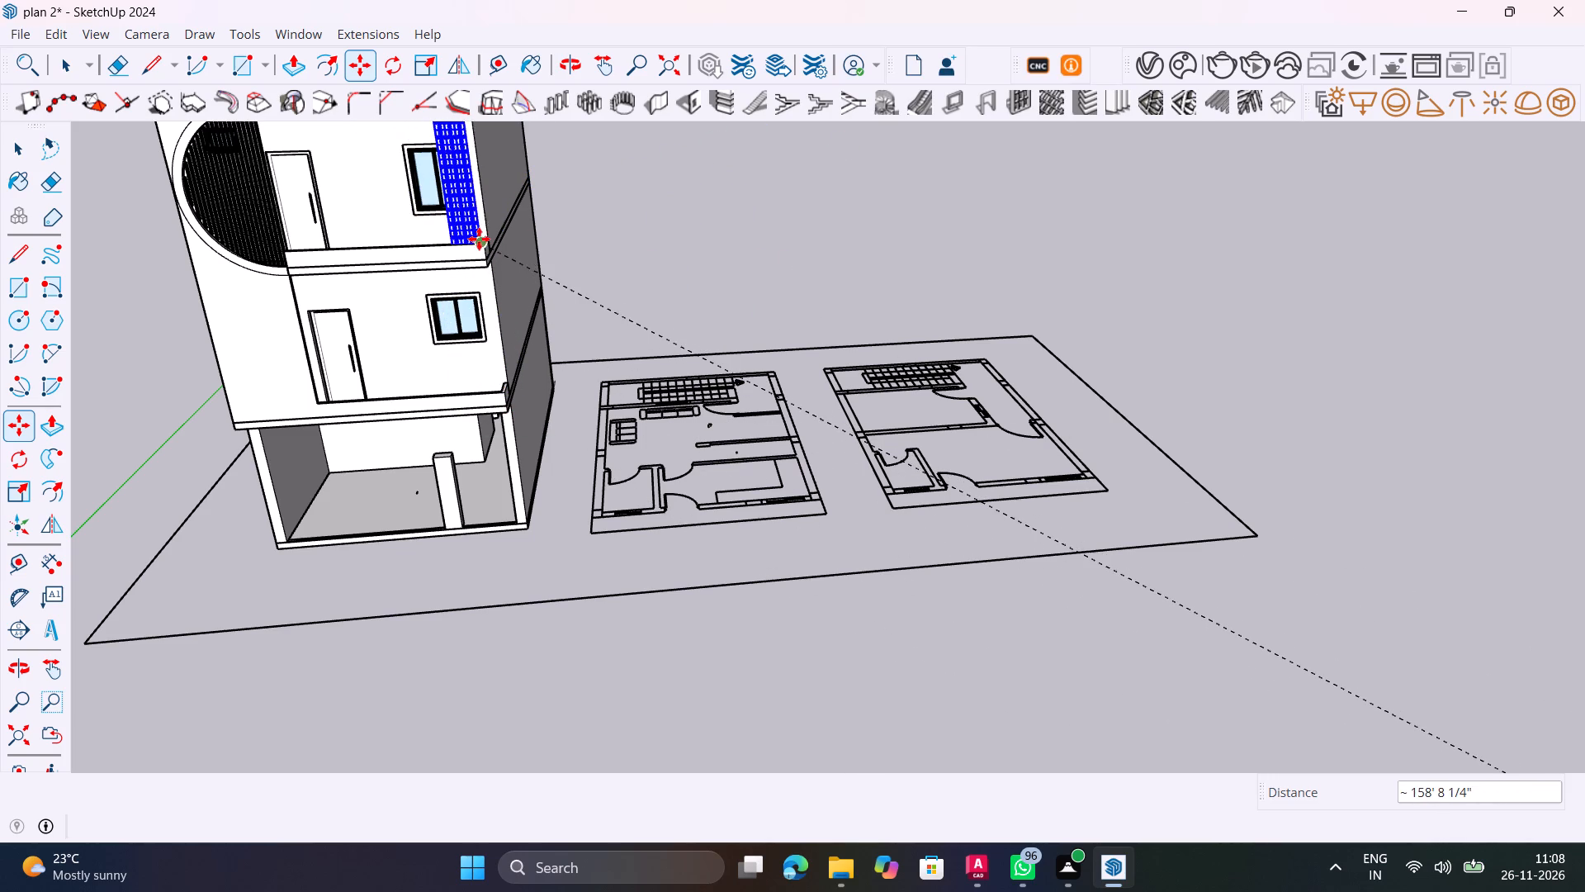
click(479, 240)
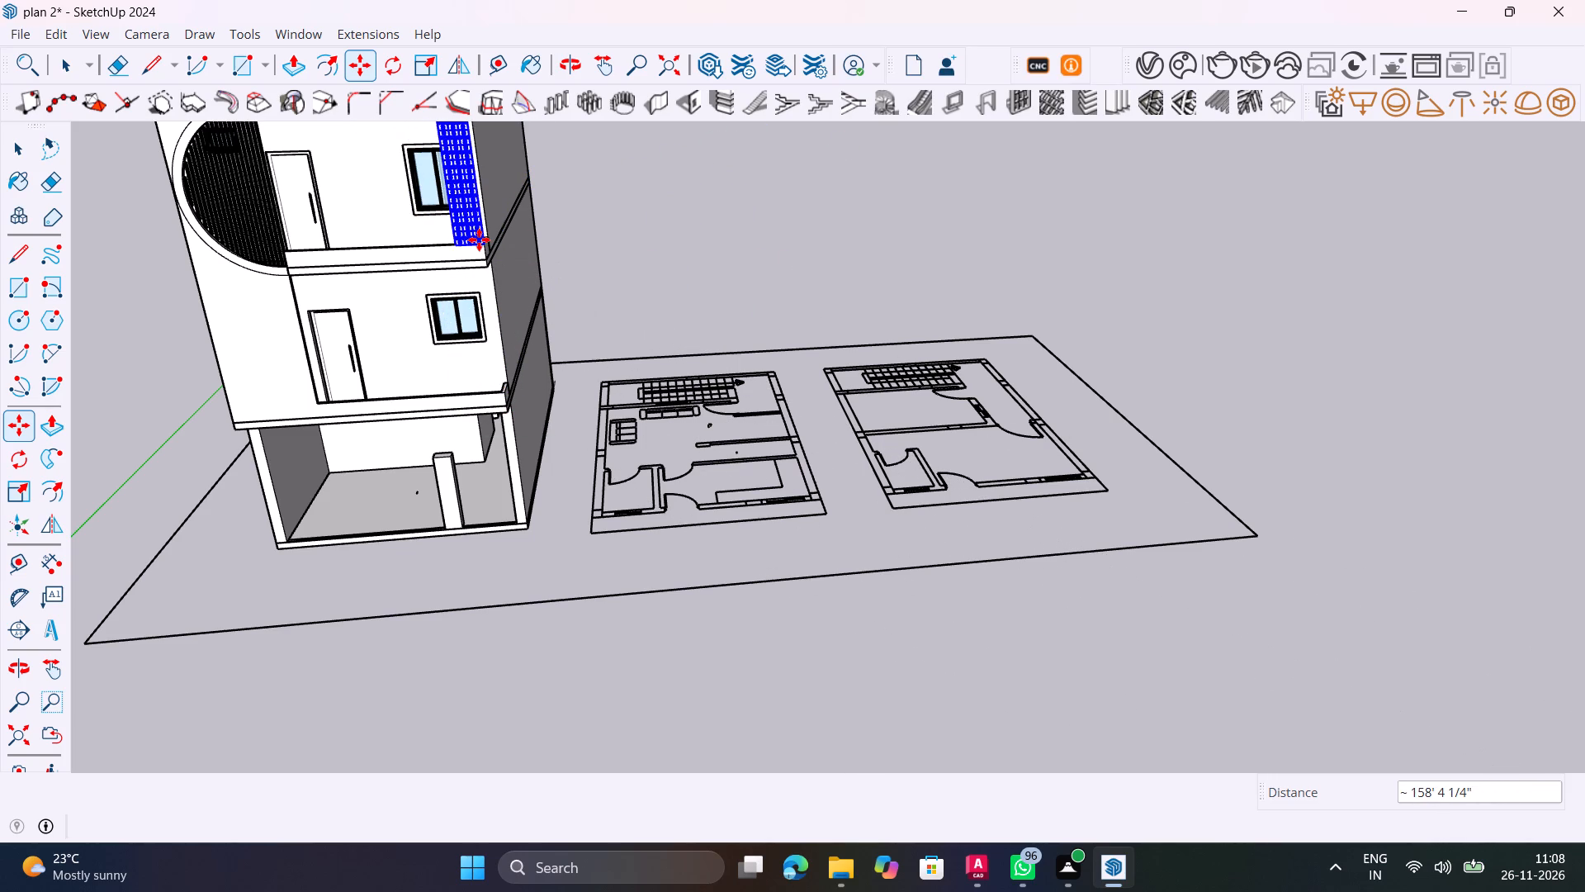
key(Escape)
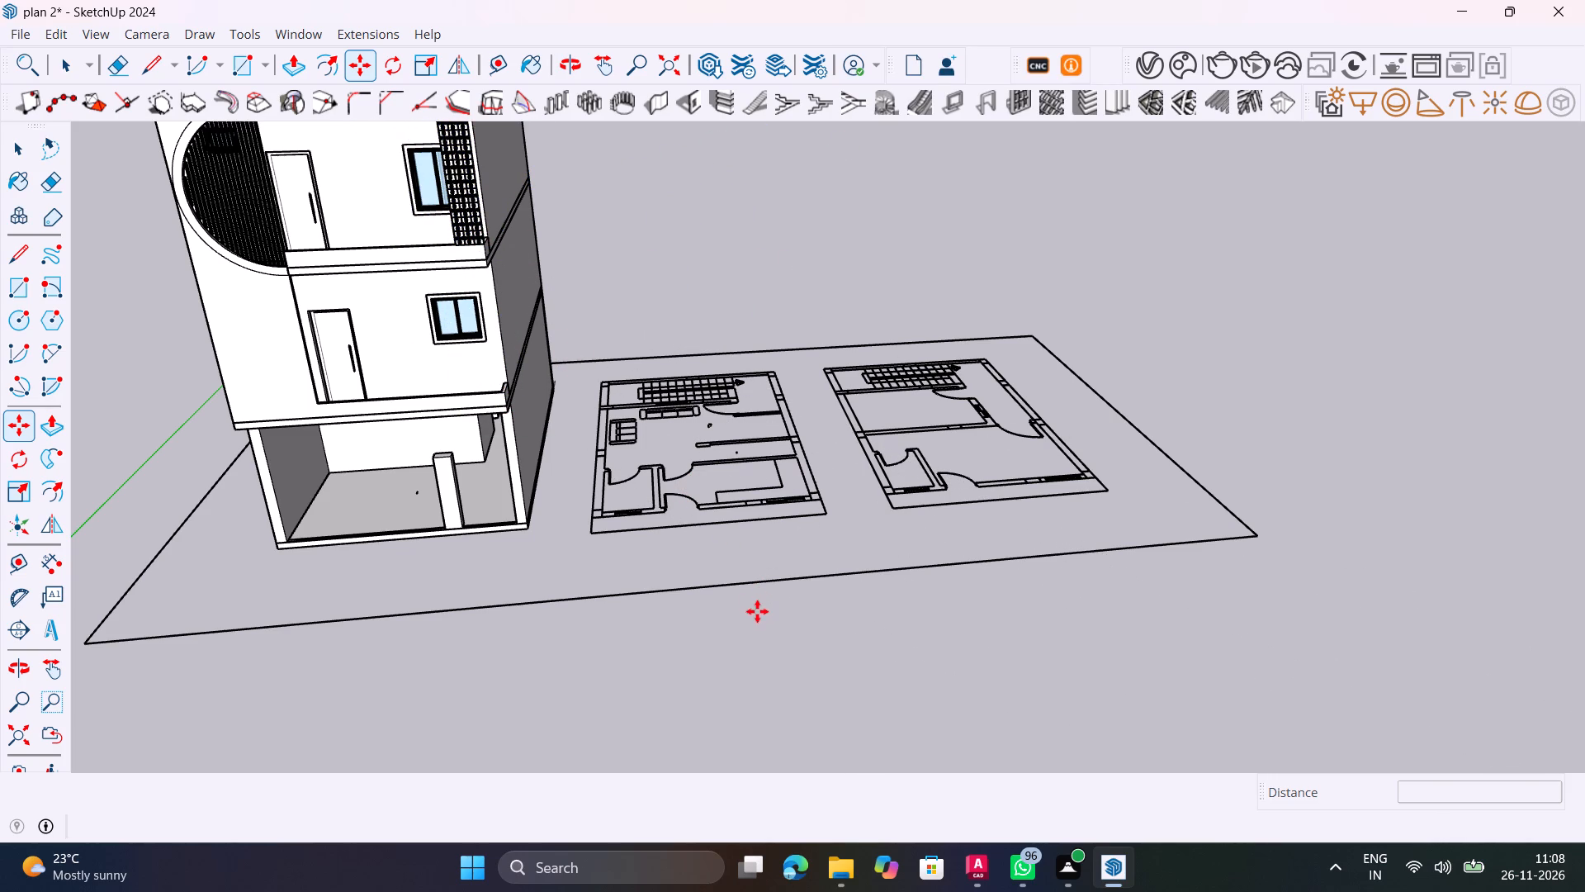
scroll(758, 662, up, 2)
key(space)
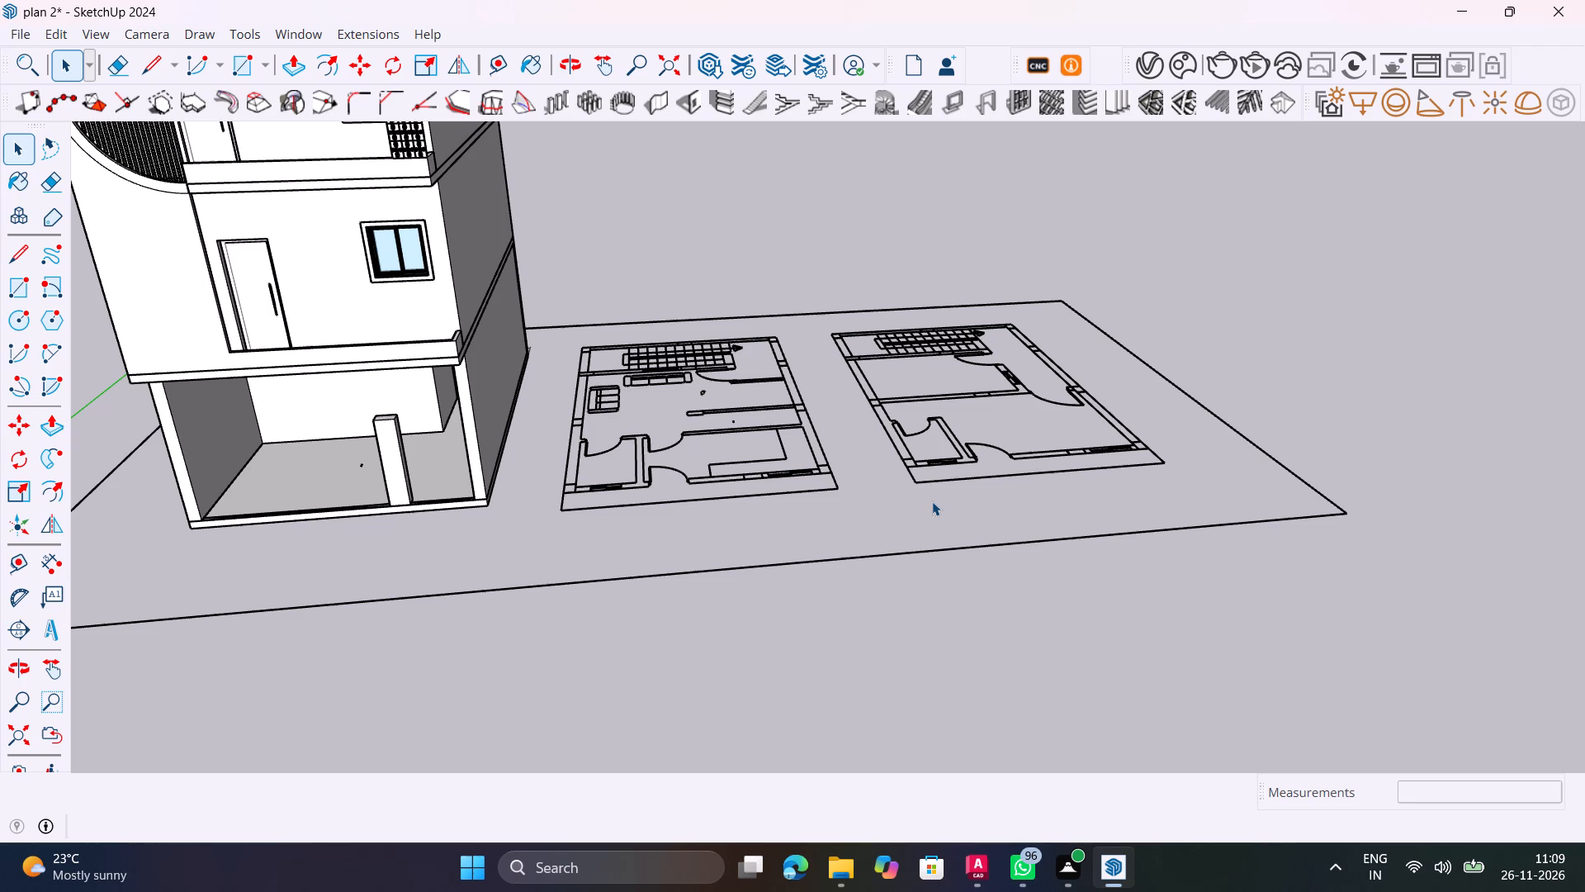
Examine how the screen panel sits against the upper balcony's parapet corner, from the front and the side.
scroll(785, 471, down, 1)
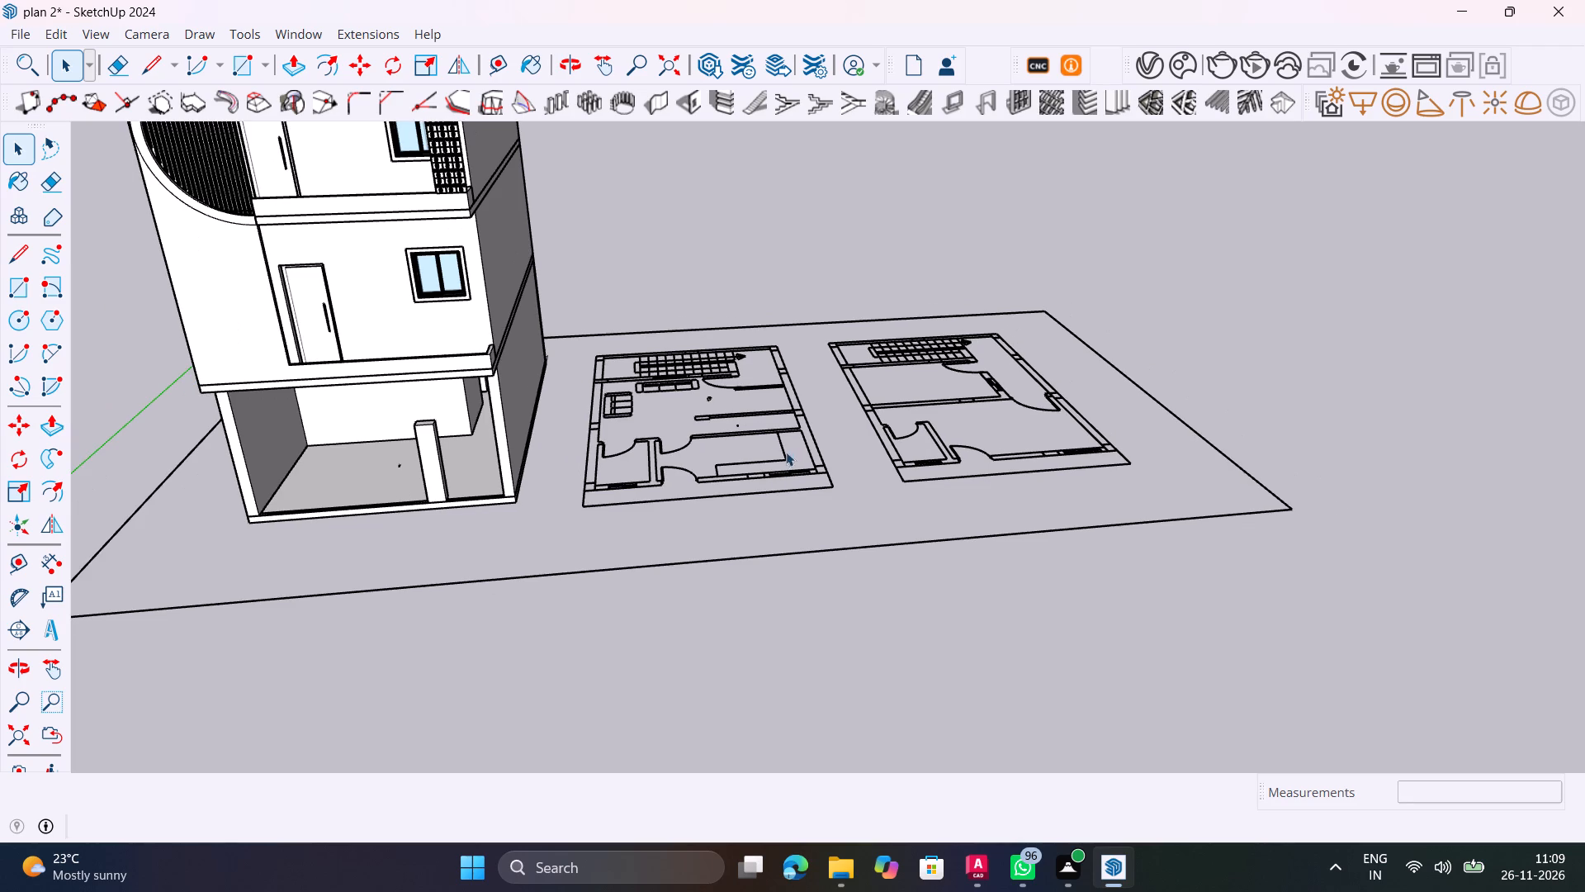
middle_drag(780, 454, 843, 563)
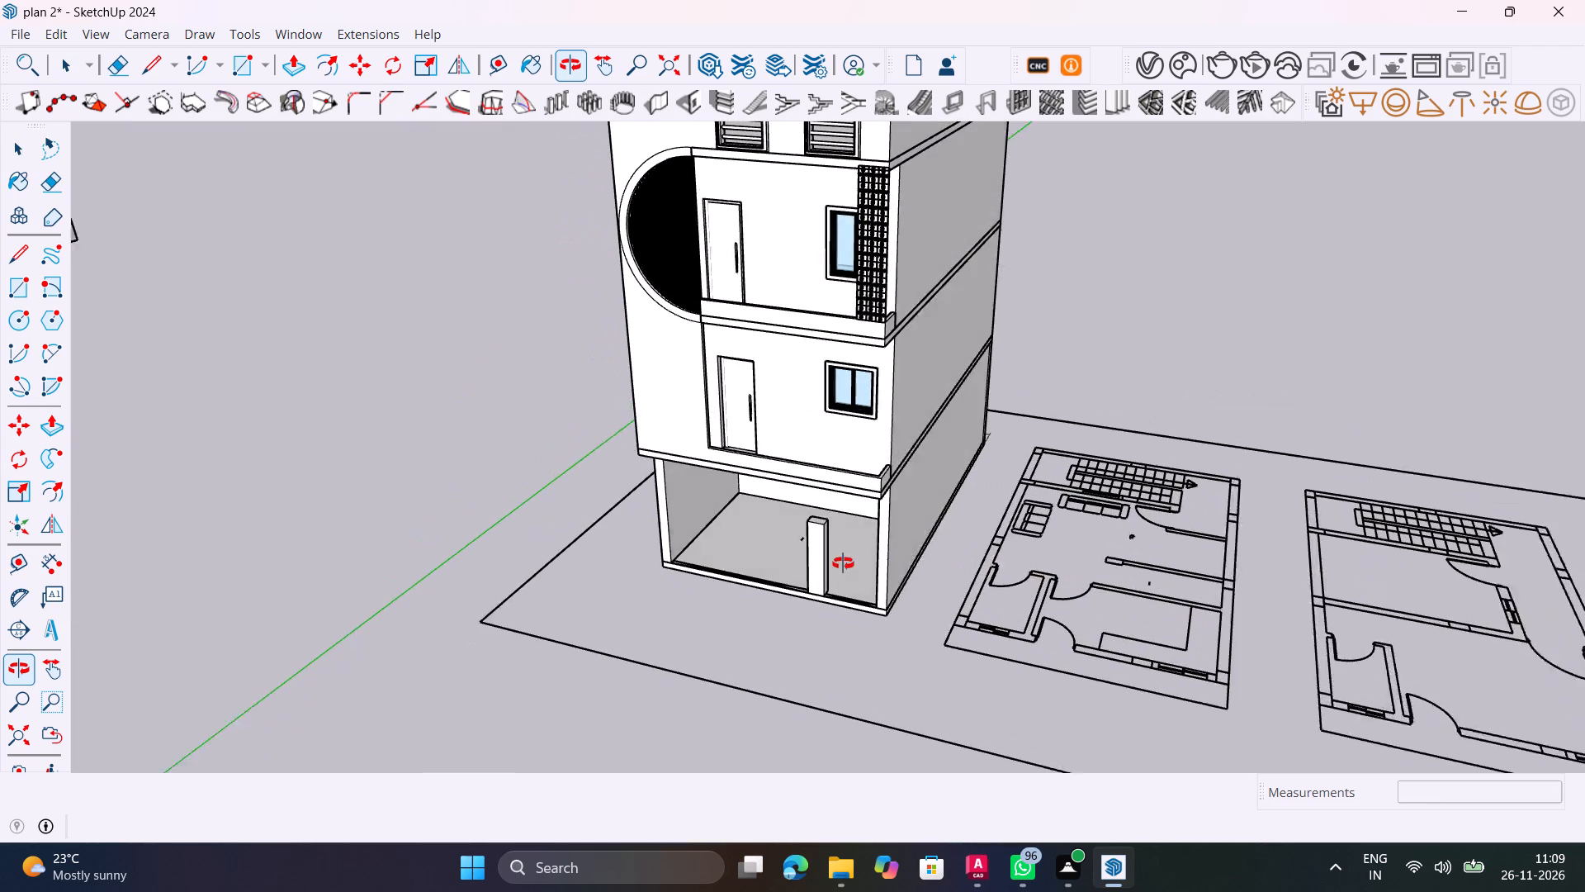
middle_drag(843, 563, 848, 568)
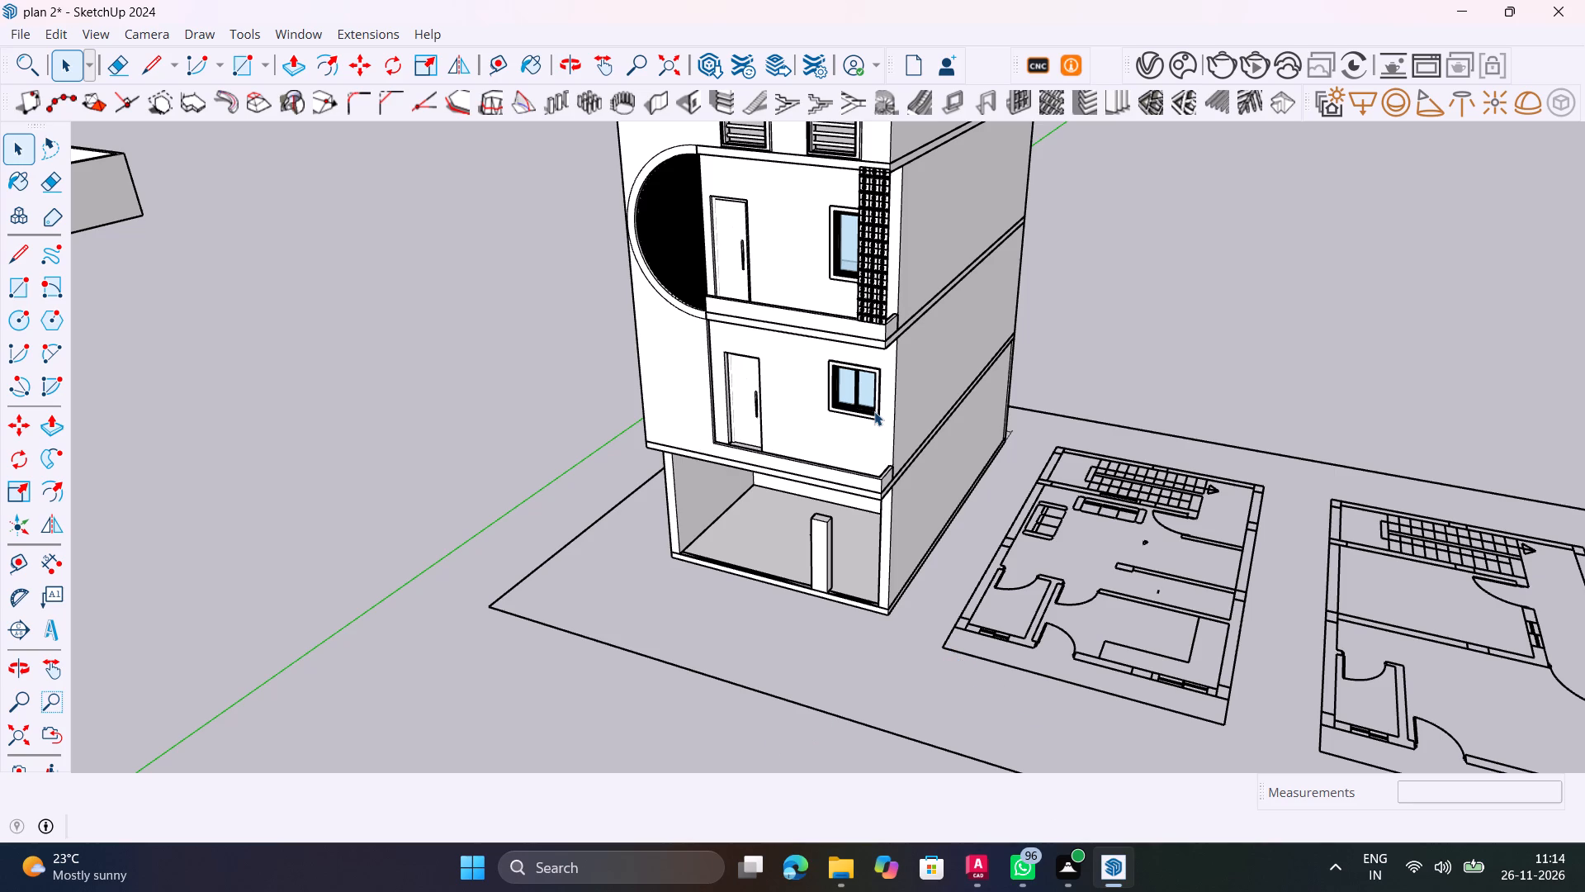
middle_drag(1001, 584, 925, 660)
middle_drag(925, 660, 1024, 553)
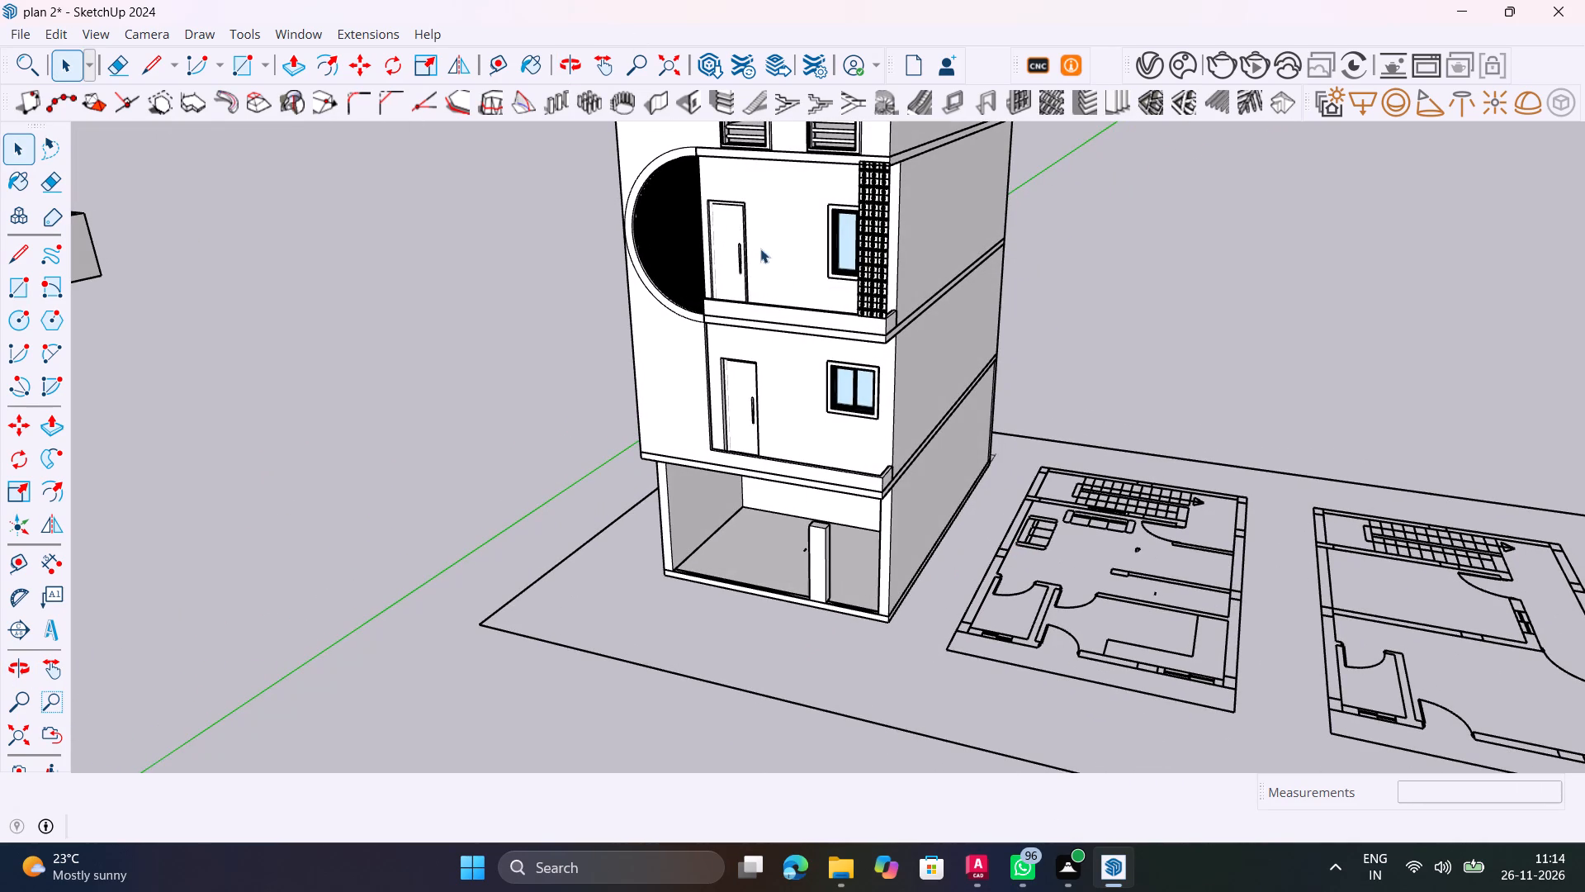
scroll(910, 245, up, 8)
middle_drag(887, 369, 503, 429)
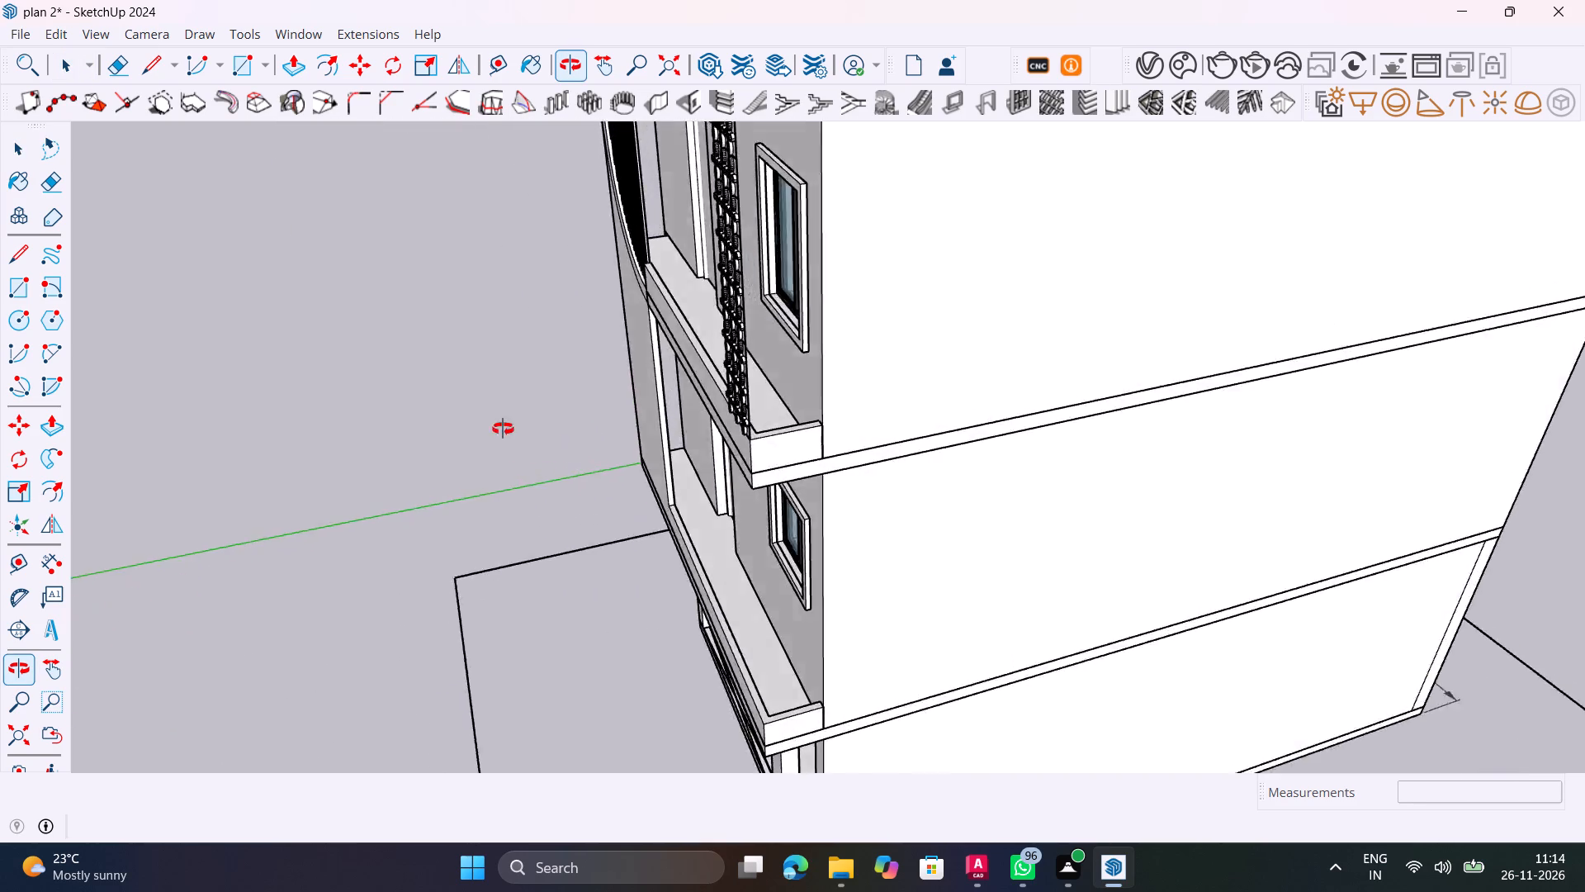
middle_drag(503, 429, 797, 453)
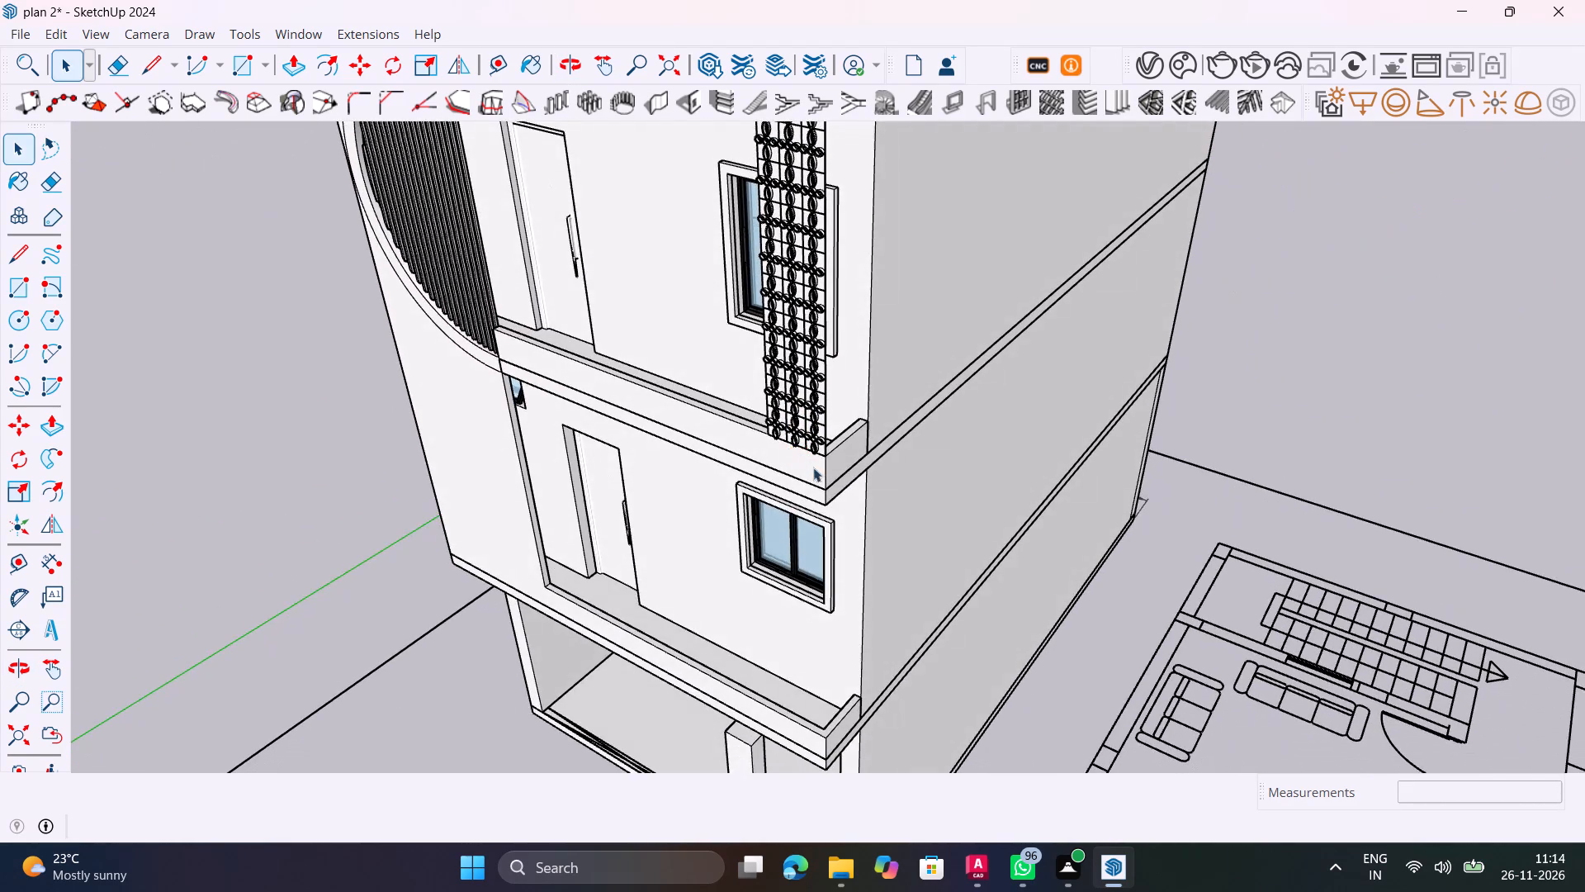
scroll(821, 470, up, 9)
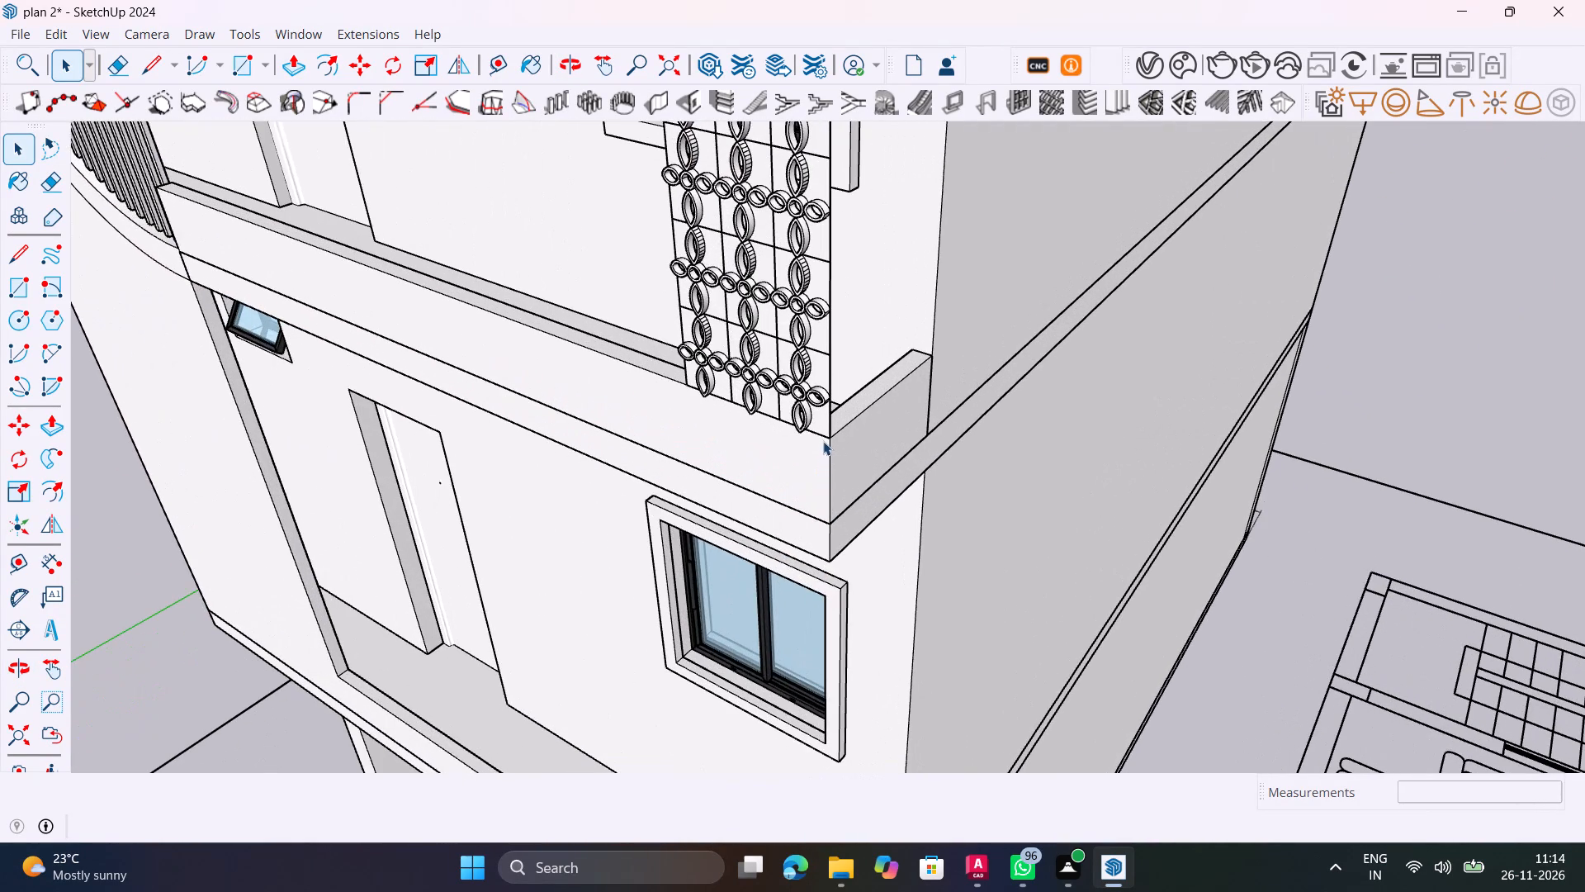
middle_drag(803, 438, 691, 439)
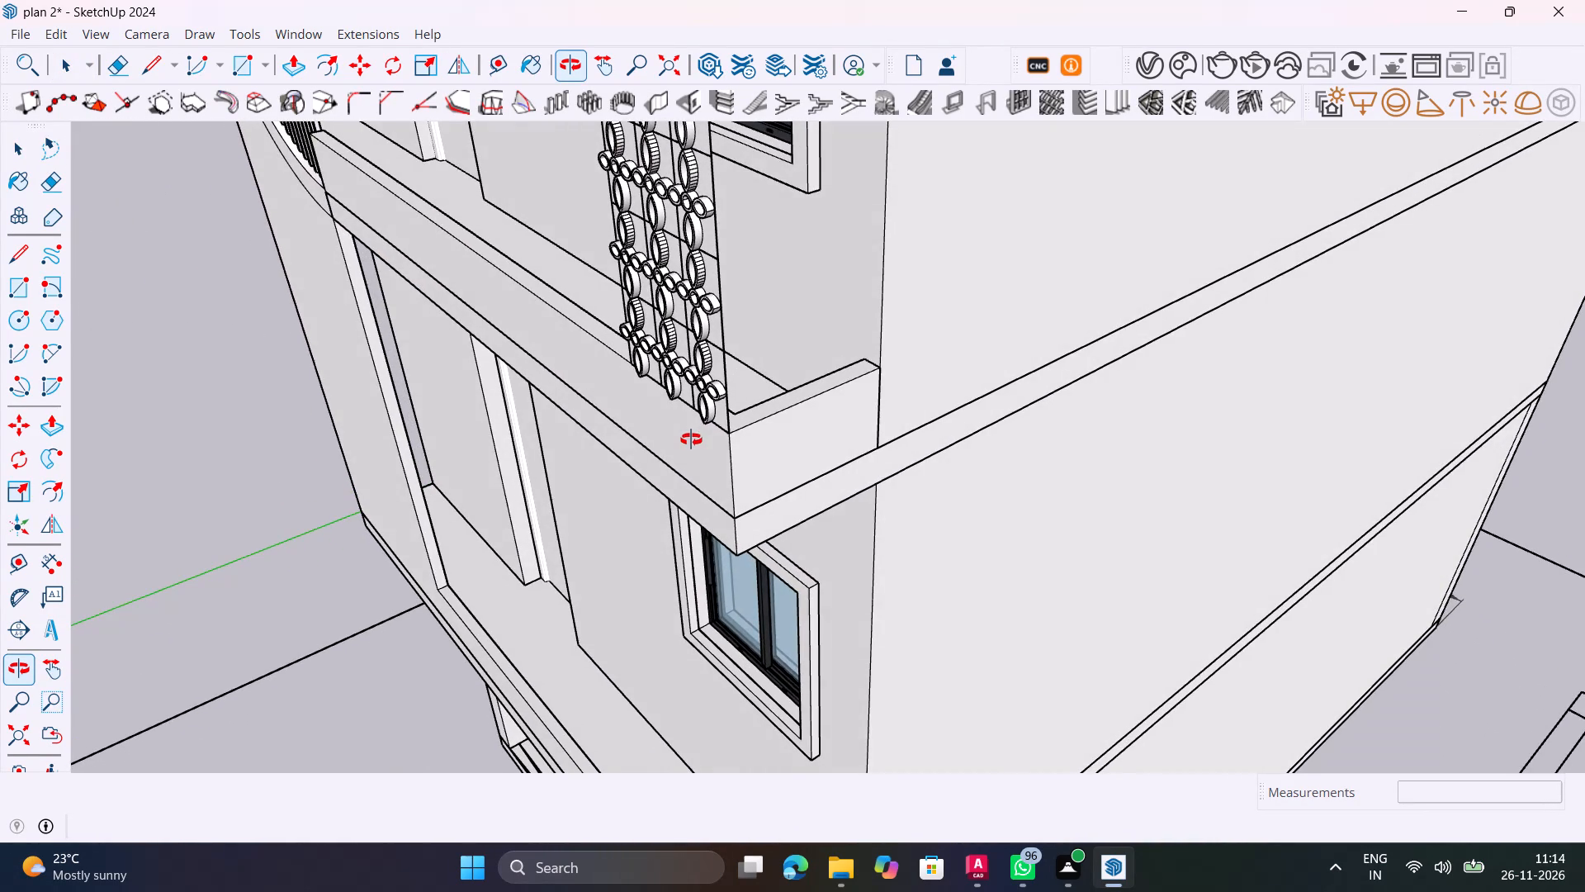
middle_drag(691, 439, 557, 457)
scroll(557, 457, up, 1)
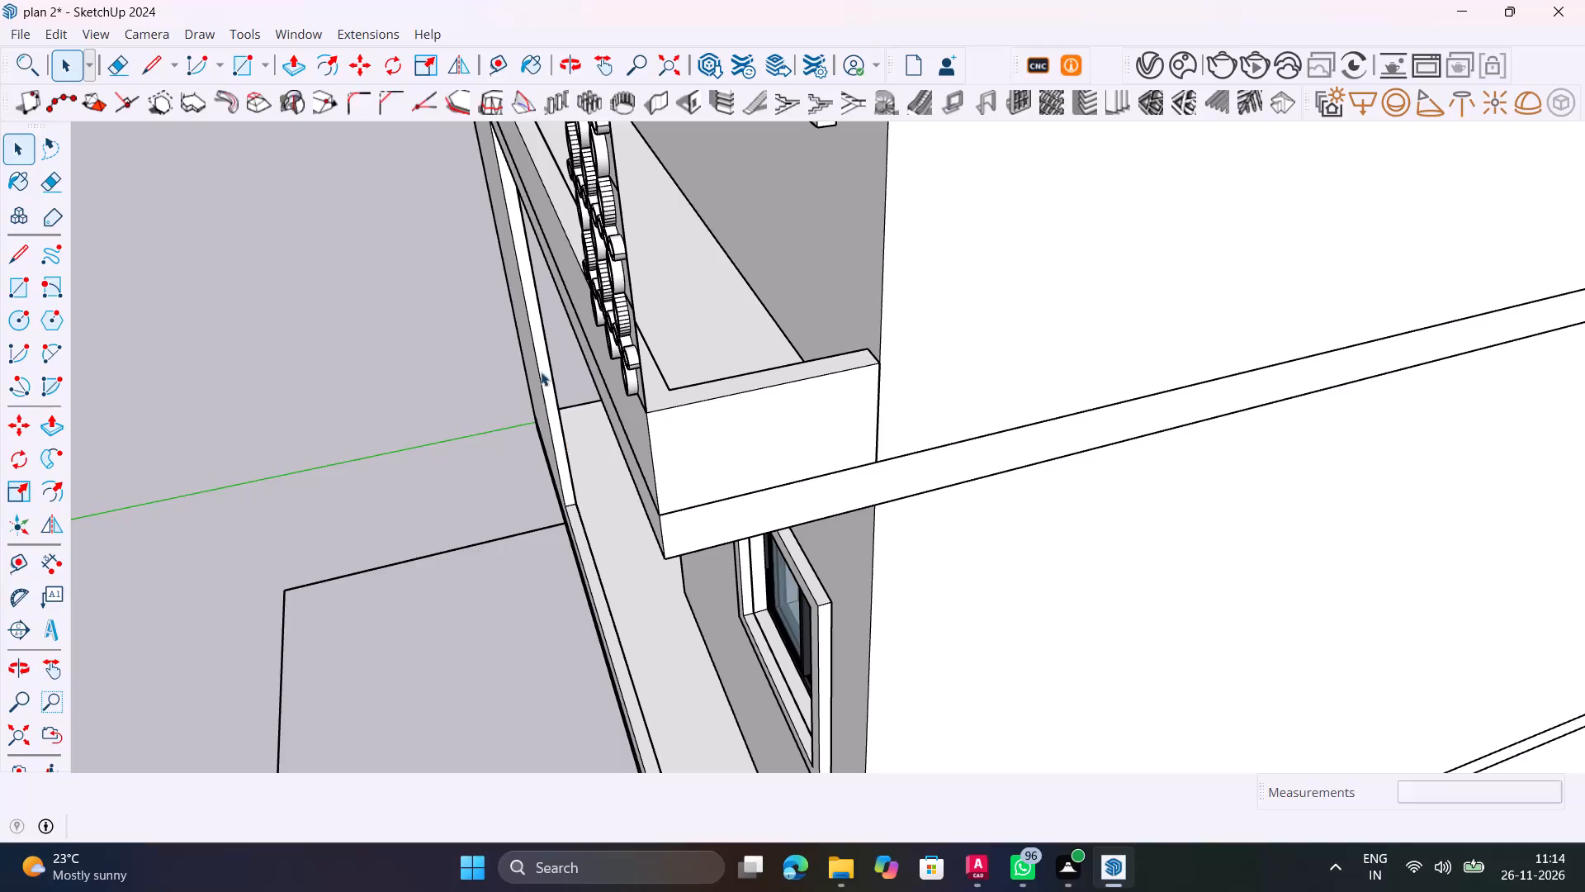
scroll(630, 348, up, 16)
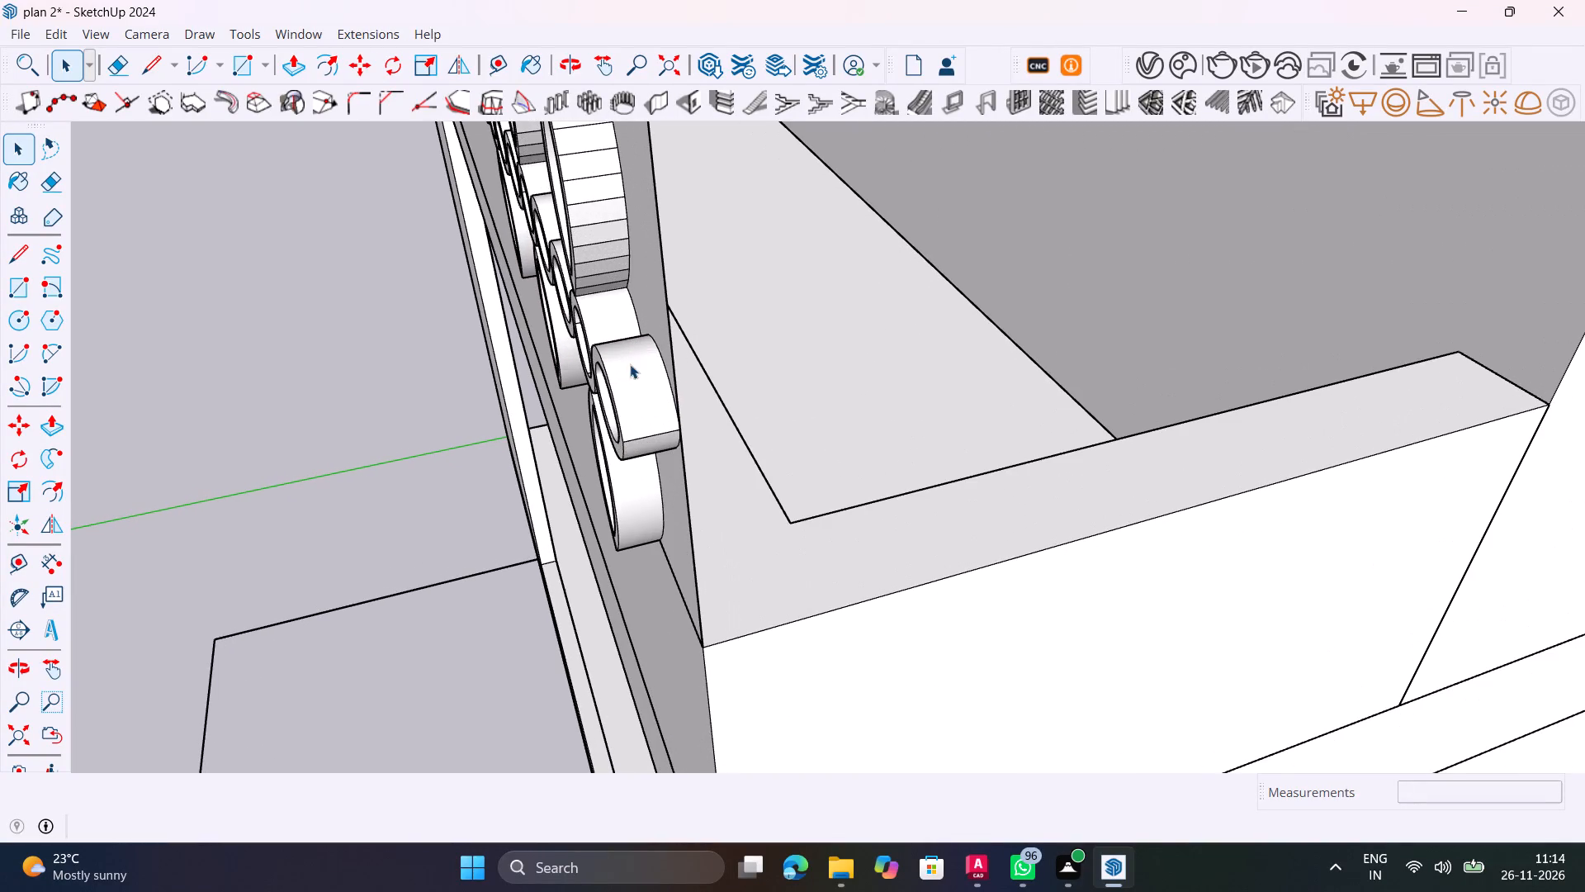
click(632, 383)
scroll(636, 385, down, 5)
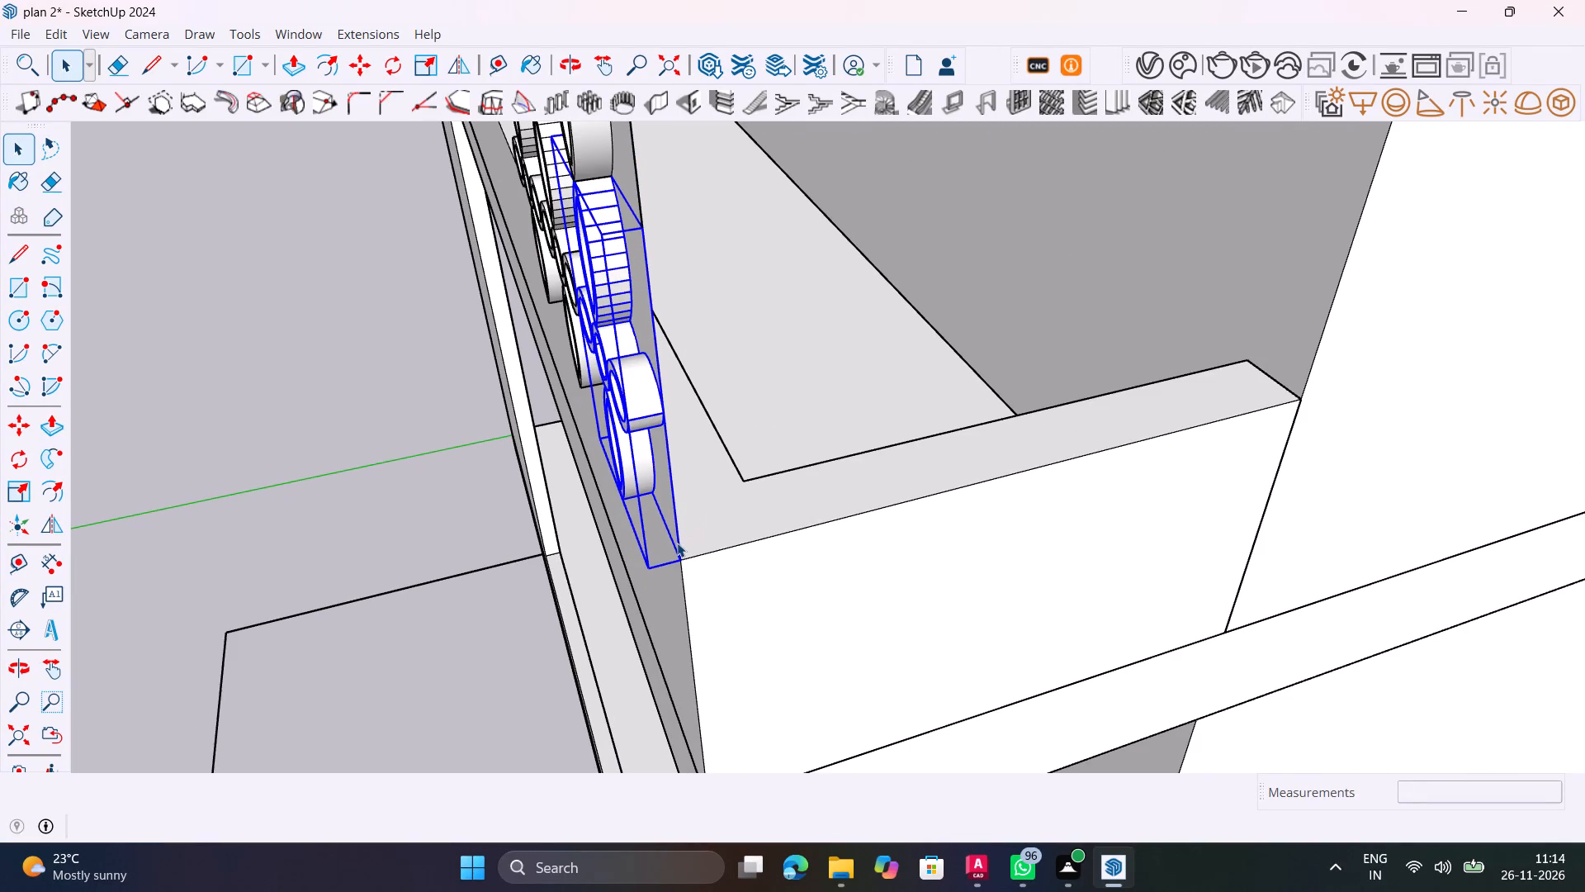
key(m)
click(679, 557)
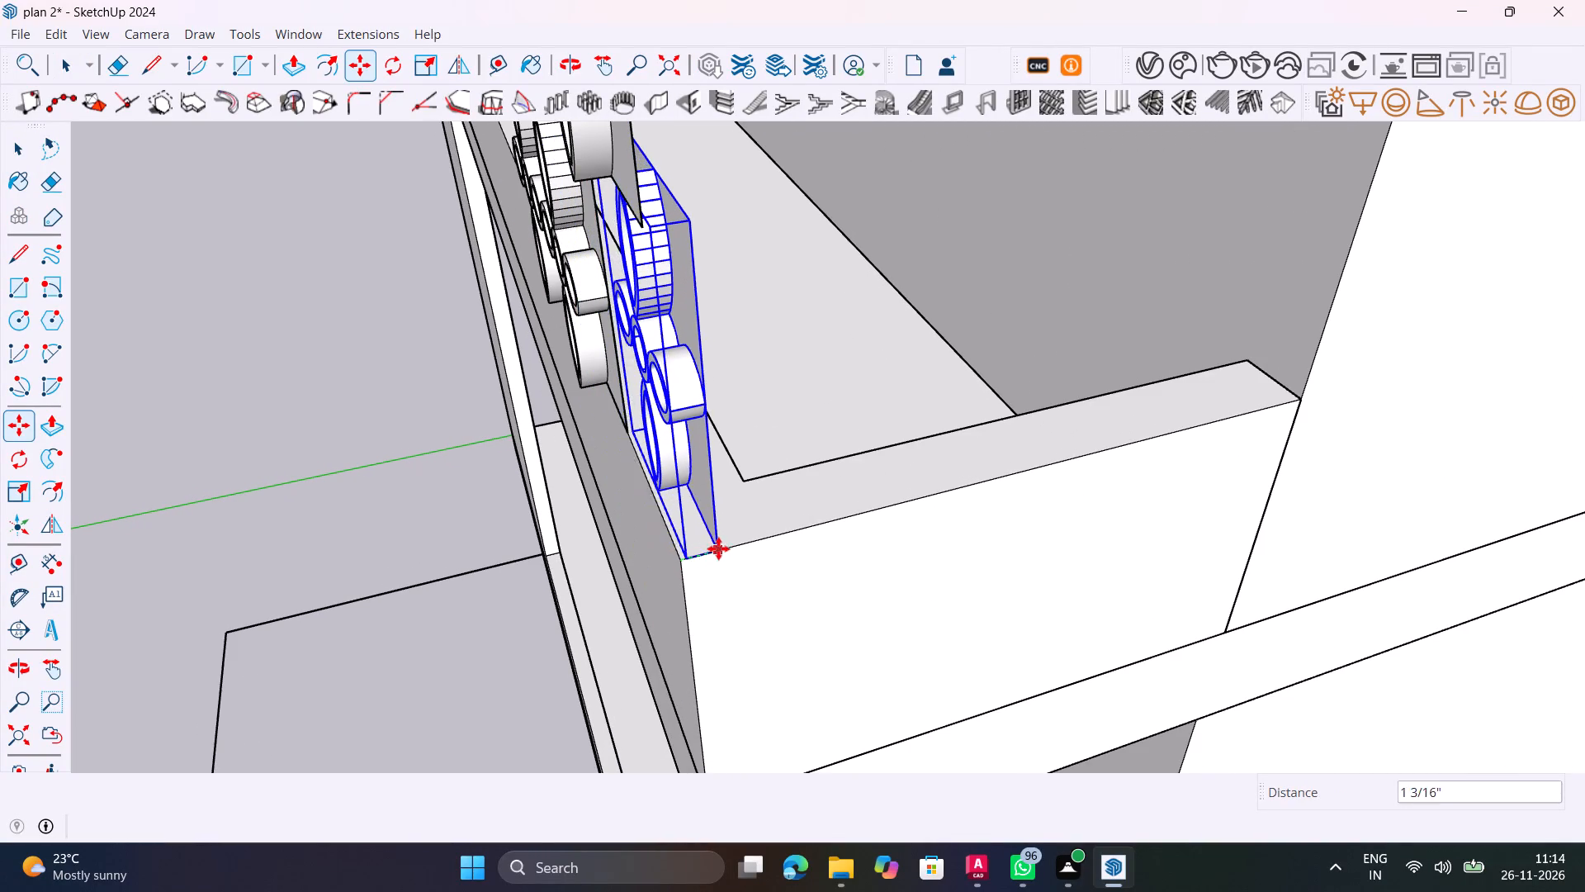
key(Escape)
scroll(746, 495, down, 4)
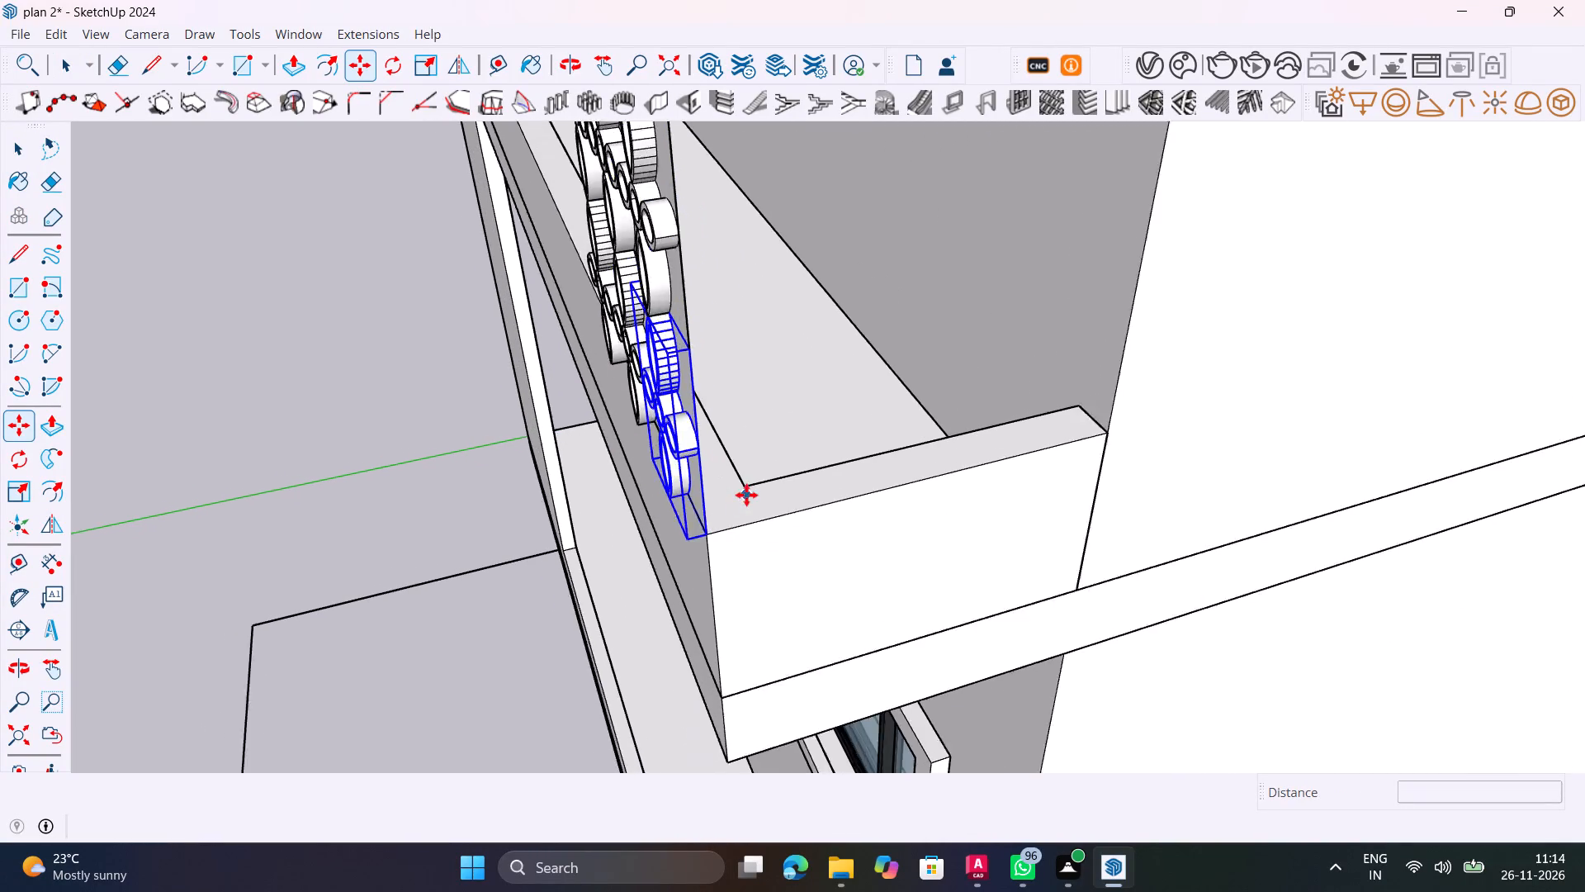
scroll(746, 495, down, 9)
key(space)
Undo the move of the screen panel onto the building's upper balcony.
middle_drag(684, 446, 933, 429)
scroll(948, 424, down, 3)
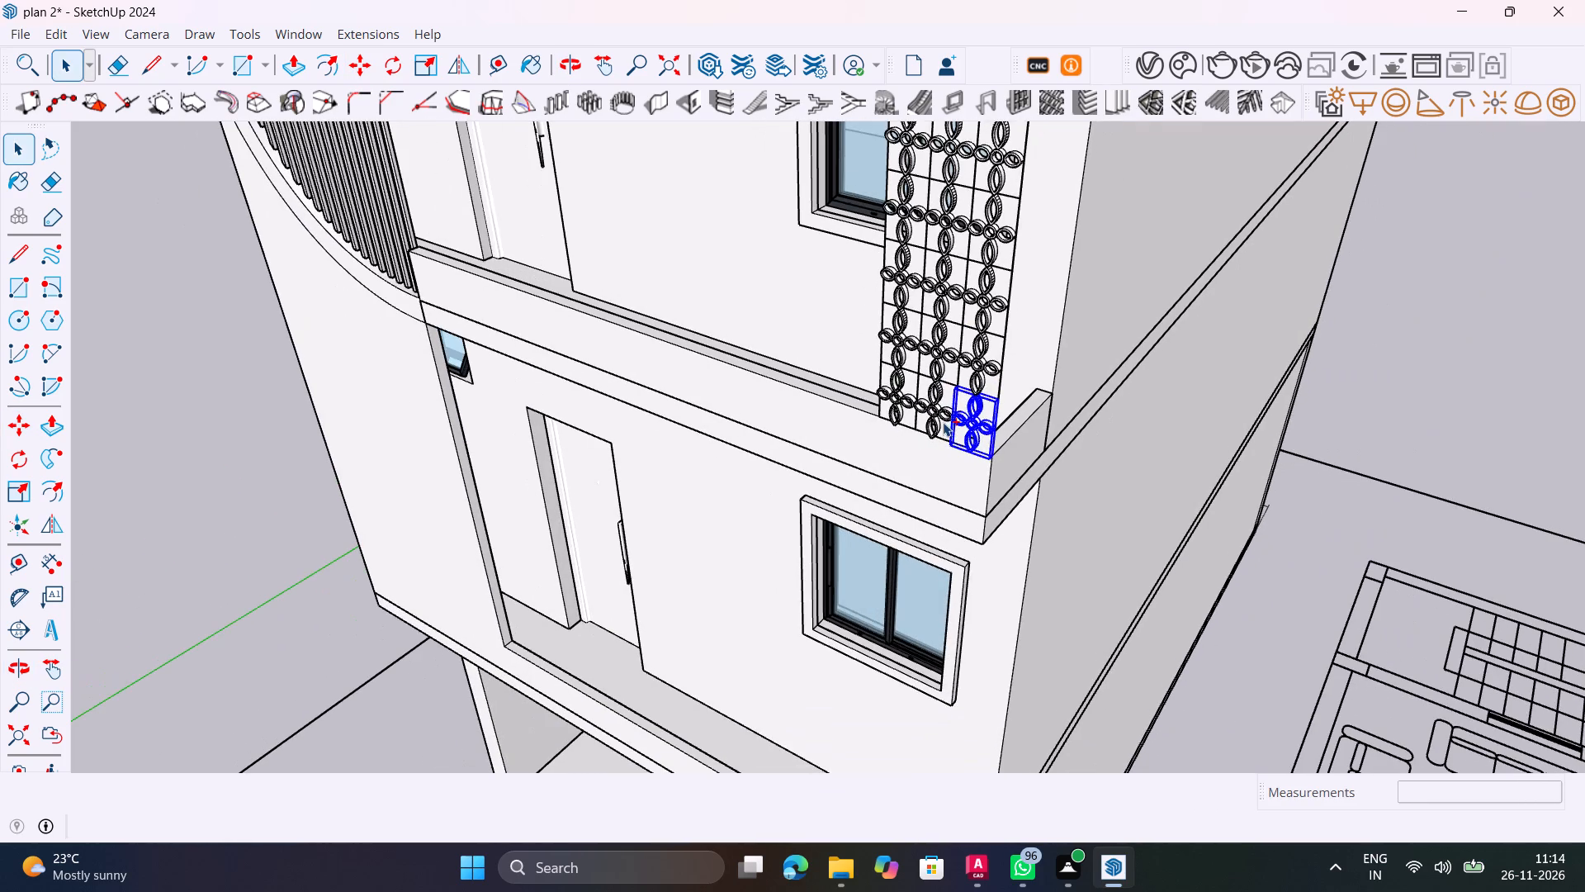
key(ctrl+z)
Select all tiles of the ring-and-leaf screen panel, make them one group, and clear the selection.
scroll(934, 404, down, 20)
scroll(934, 404, down, 15)
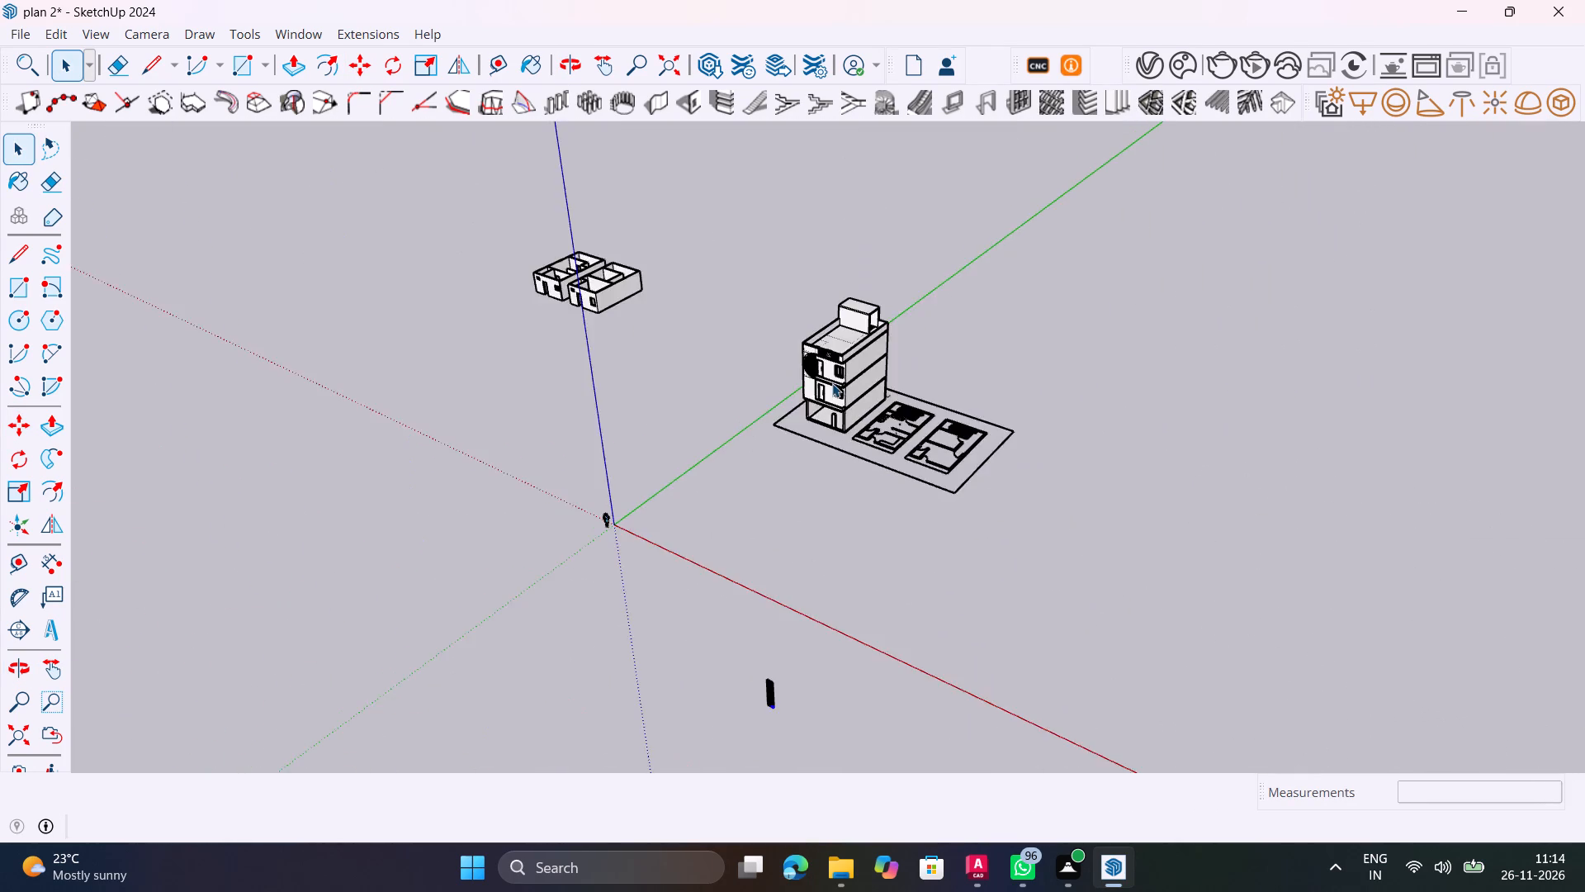
scroll(832, 383, down, 2)
scroll(797, 589, up, 20)
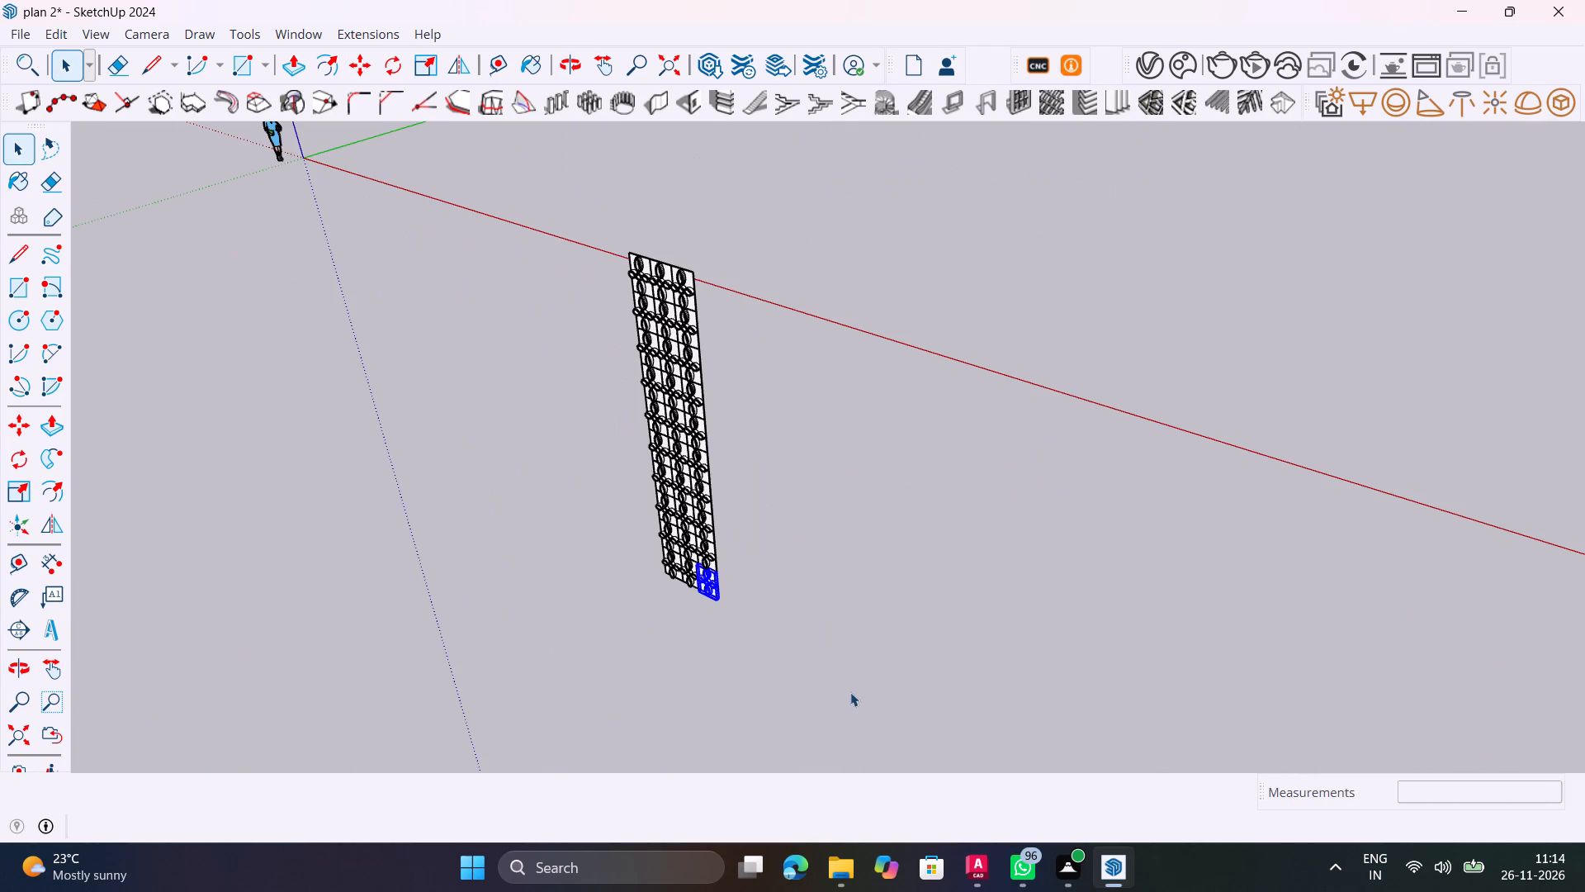
drag(853, 694, 509, 198)
scroll(680, 372, down, 6)
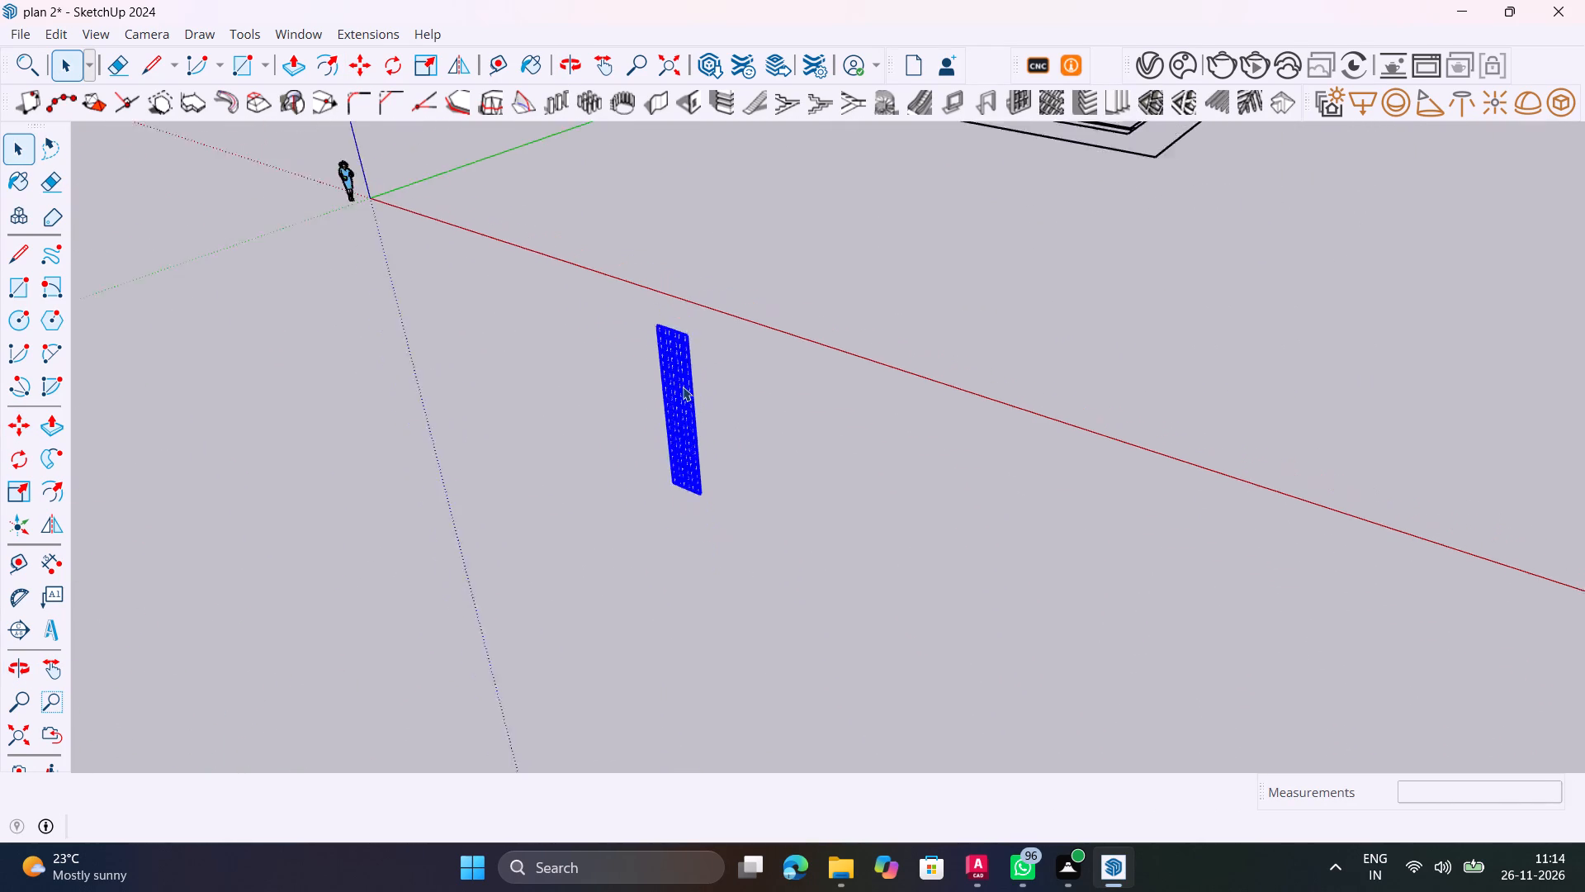
scroll(683, 387, down, 14)
shift+middle_drag(672, 368, 708, 458)
right_click(710, 459)
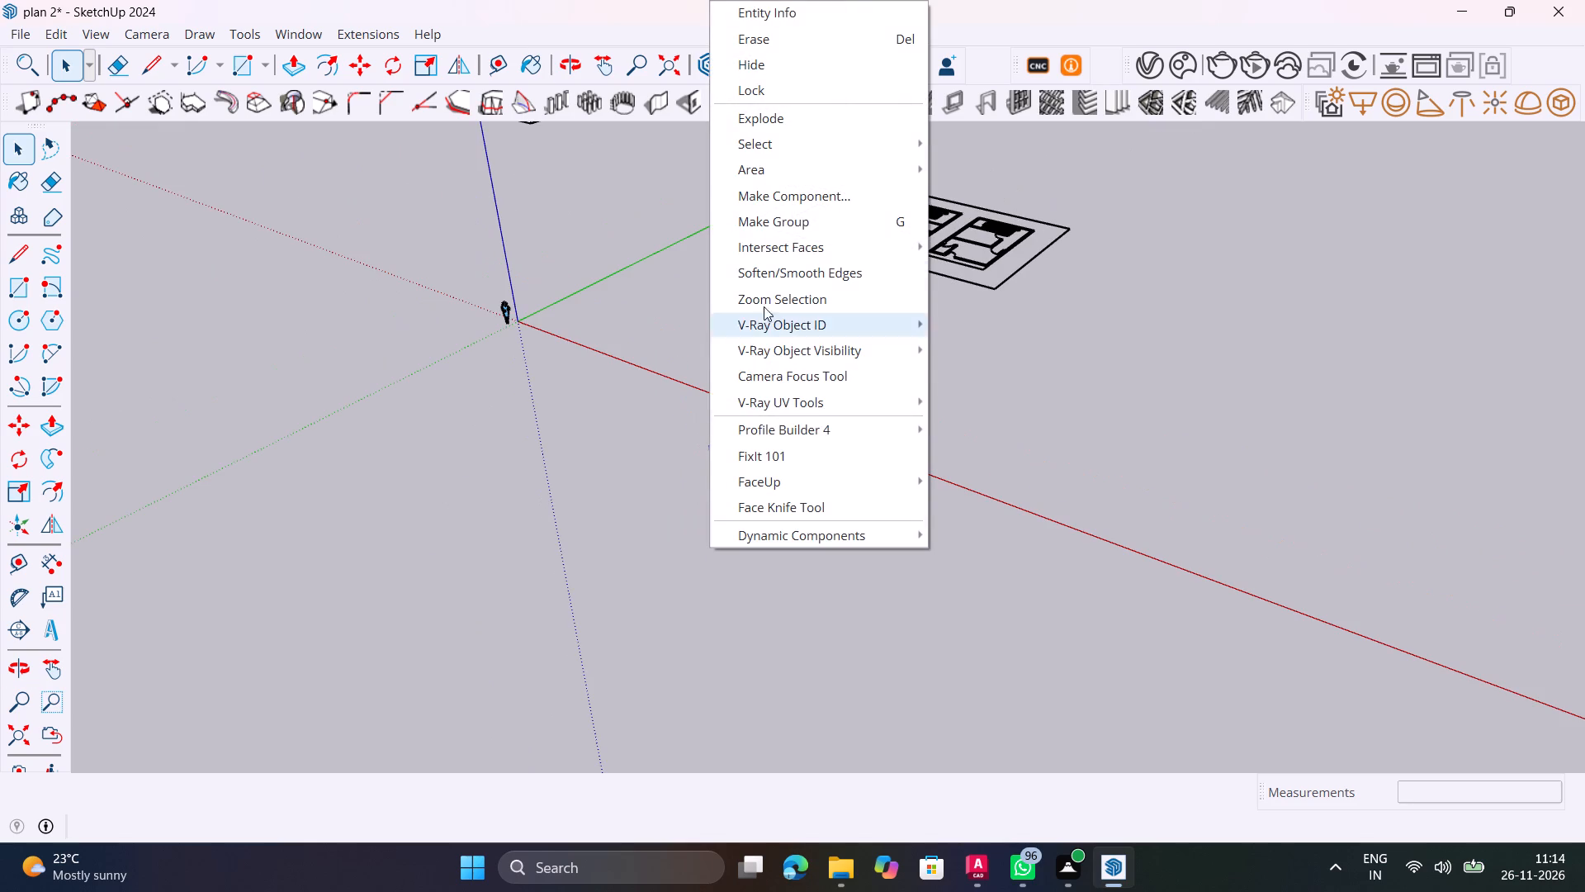
click(814, 221)
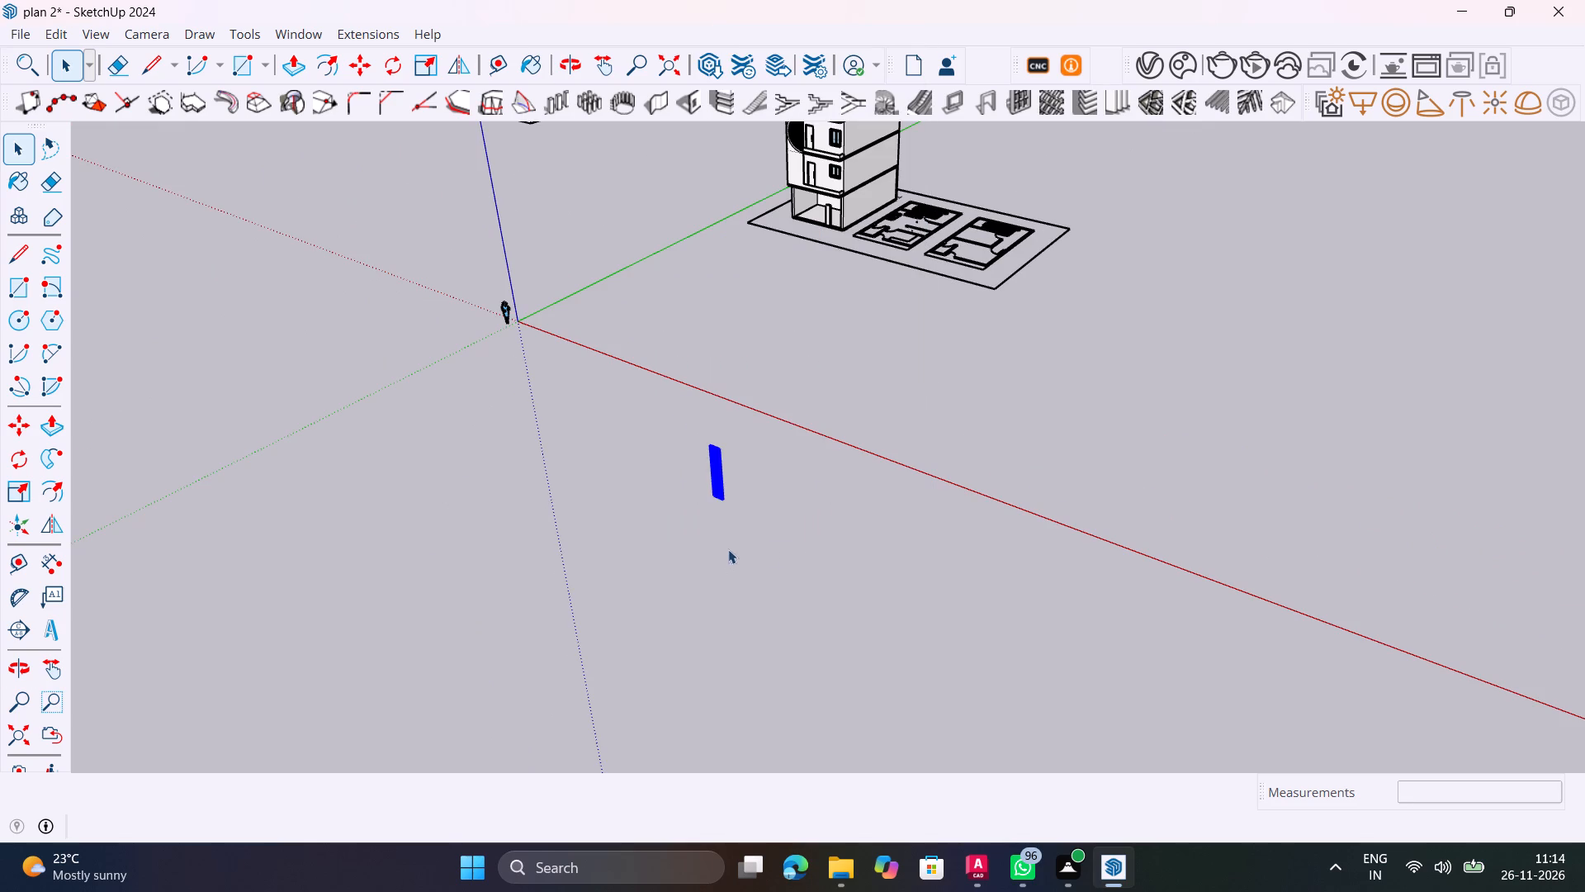
click(729, 548)
Move the grouped ring-and-leaf screen panel about 158' 6" by its bottom corner onto the upper balcony parapet's outer corner.
scroll(722, 507, up, 13)
click(718, 402)
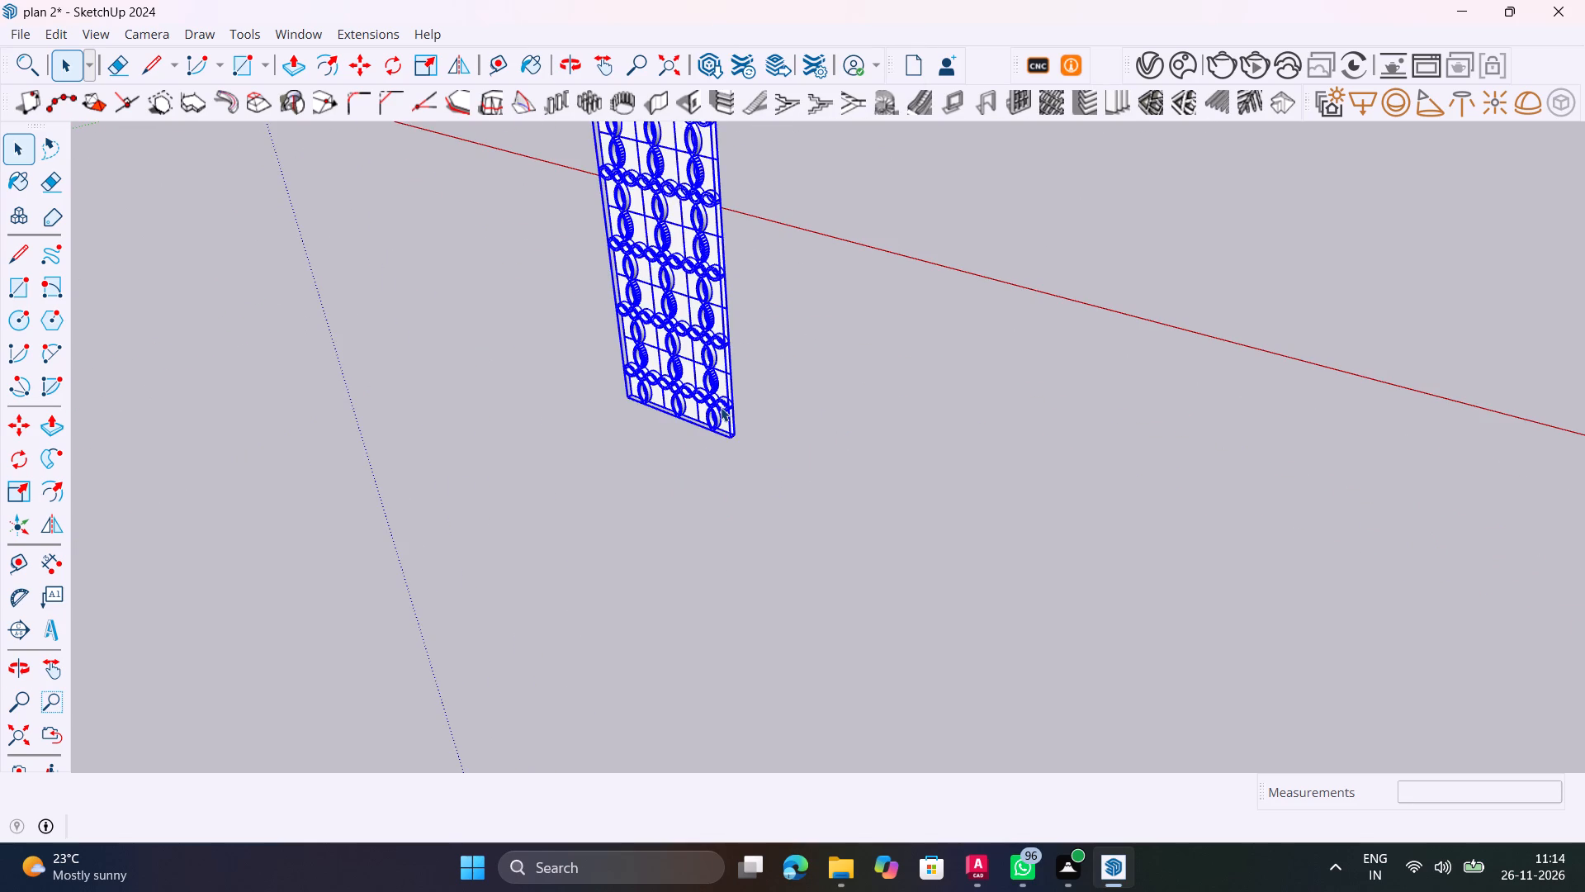
key(m)
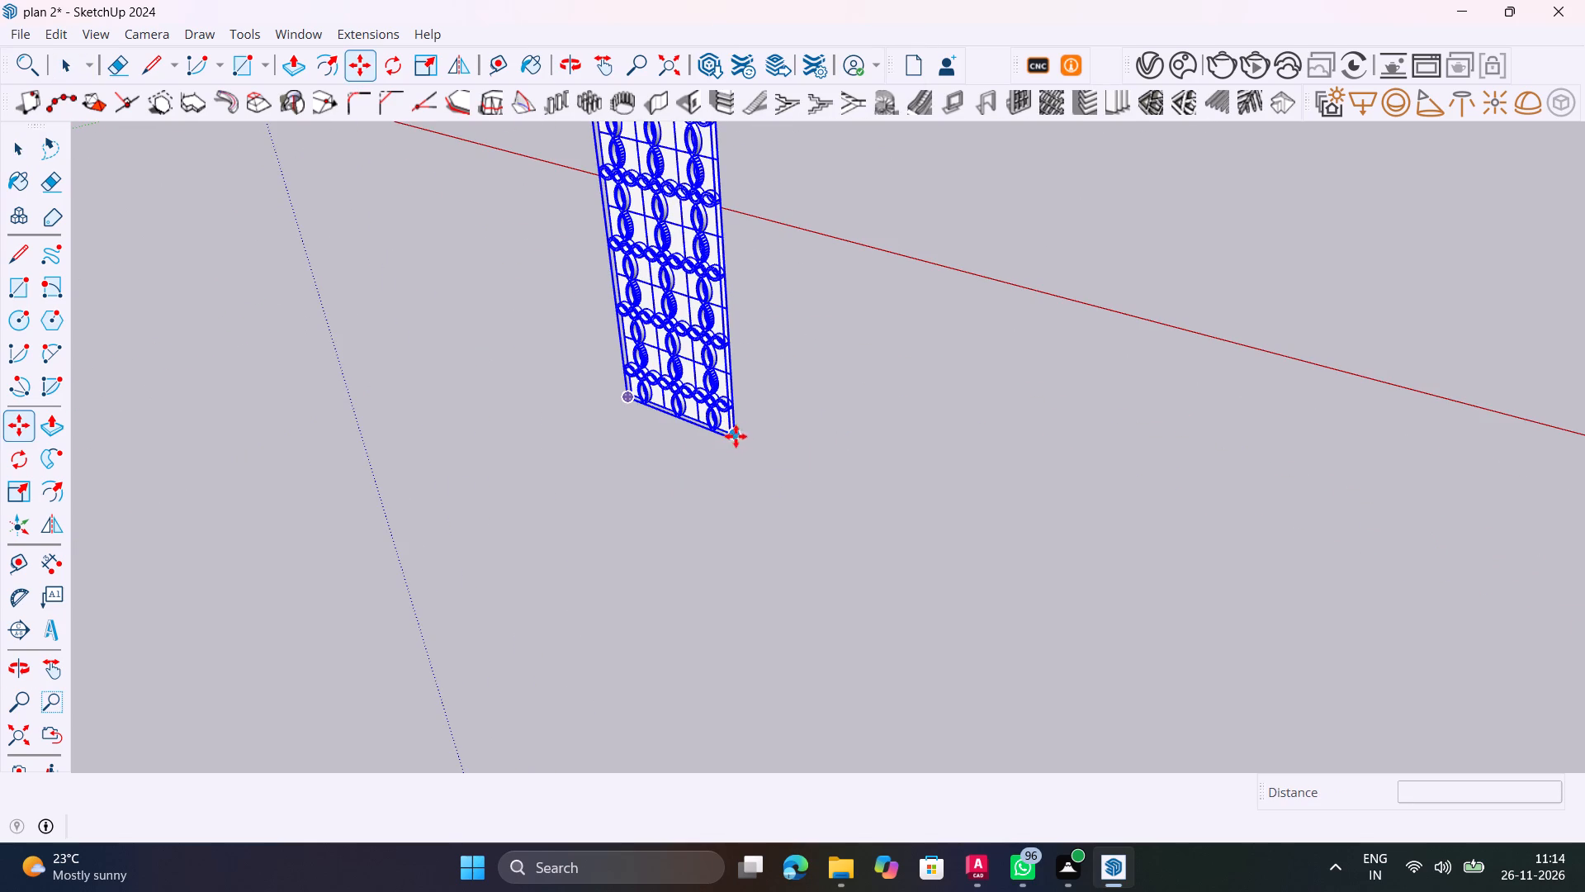
scroll(738, 435, up, 8)
scroll(736, 434, down, 8)
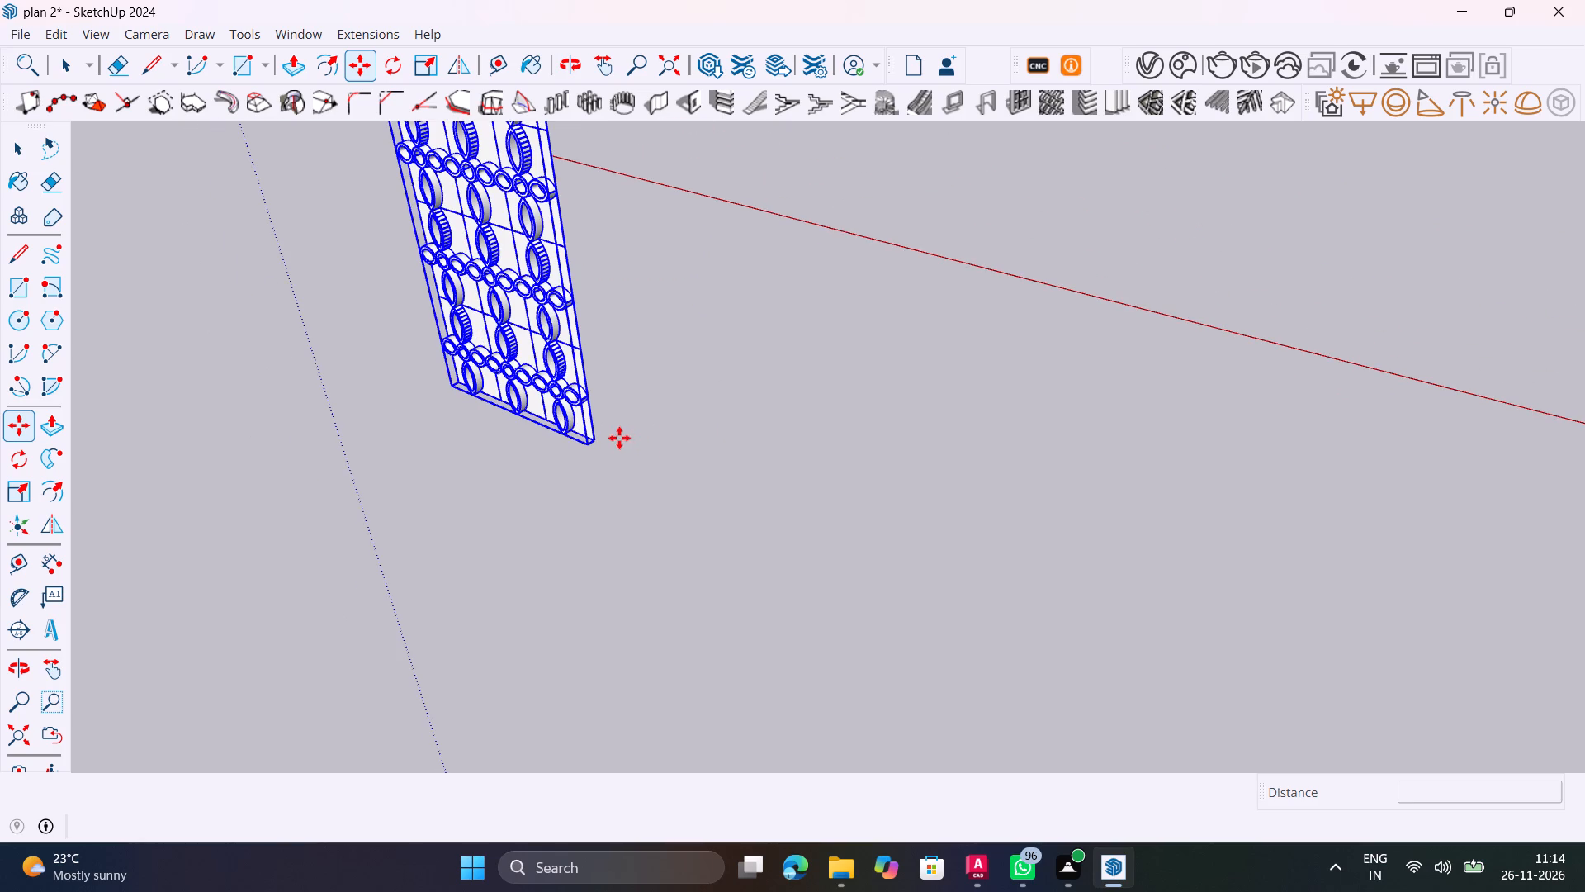
scroll(603, 436, up, 4)
scroll(603, 436, down, 3)
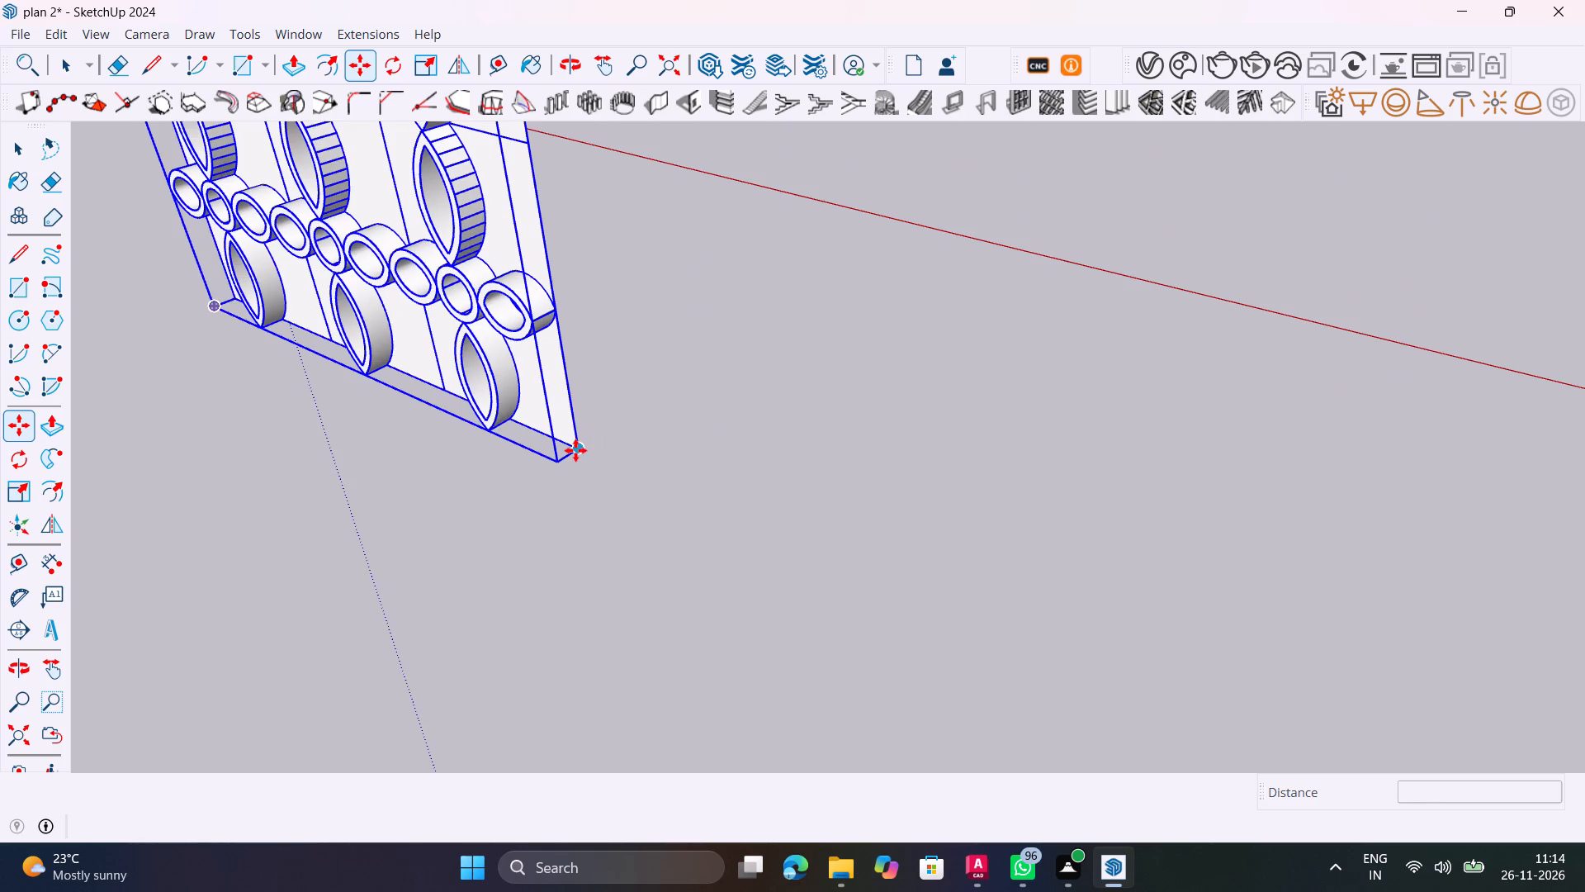
click(575, 450)
scroll(688, 397, down, 19)
shift+scroll(685, 388, down, 1)
shift+middle_drag(685, 388, 618, 795)
shift+middle_drag(842, 214, 757, 682)
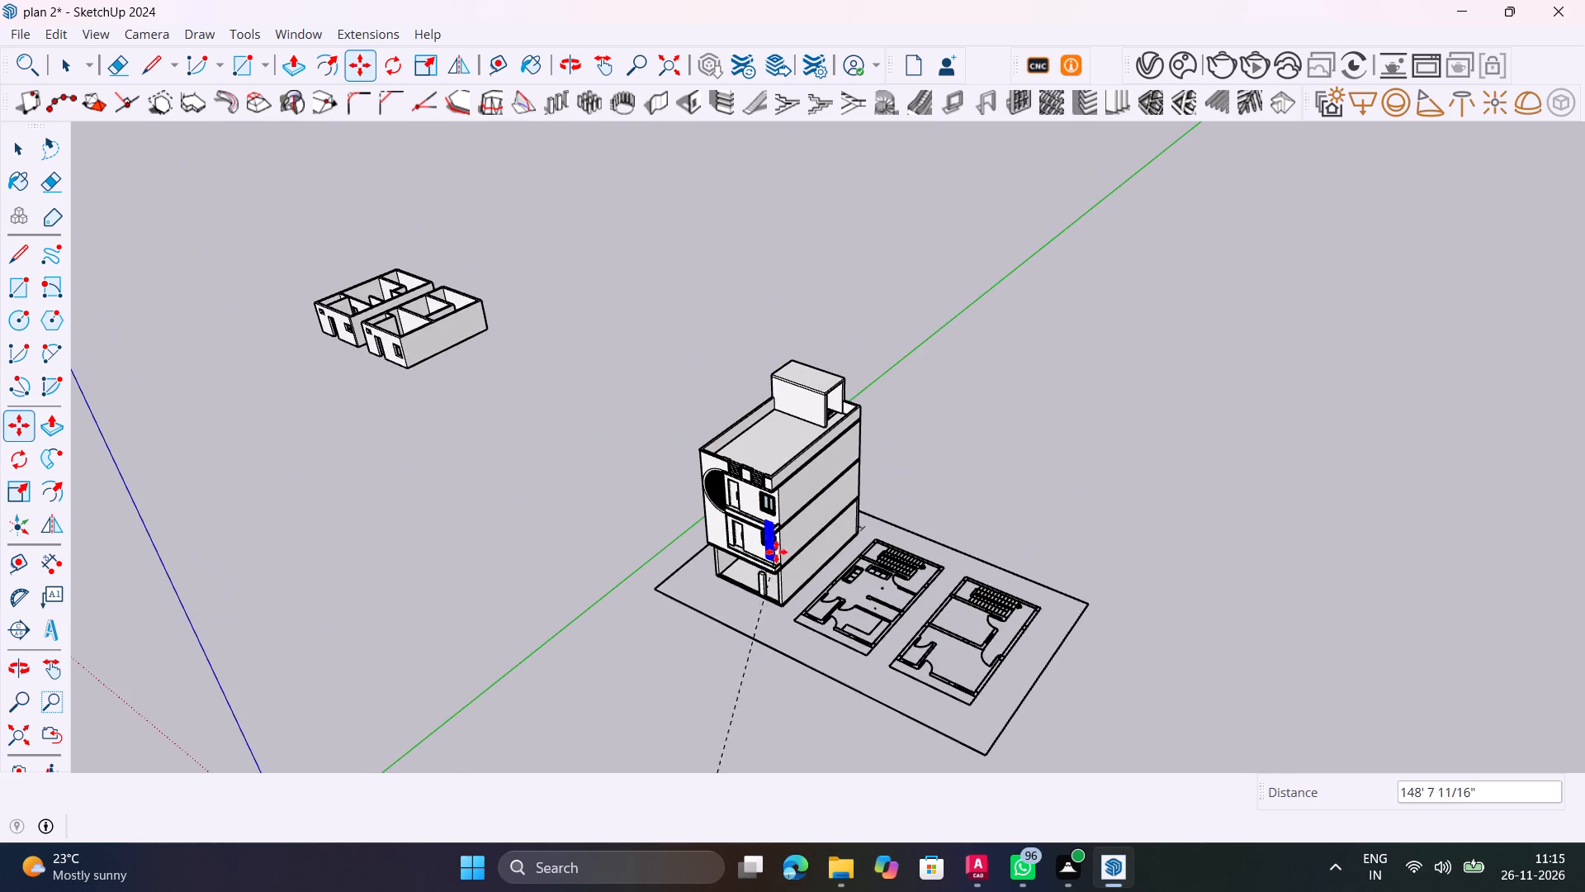
scroll(770, 511, up, 13)
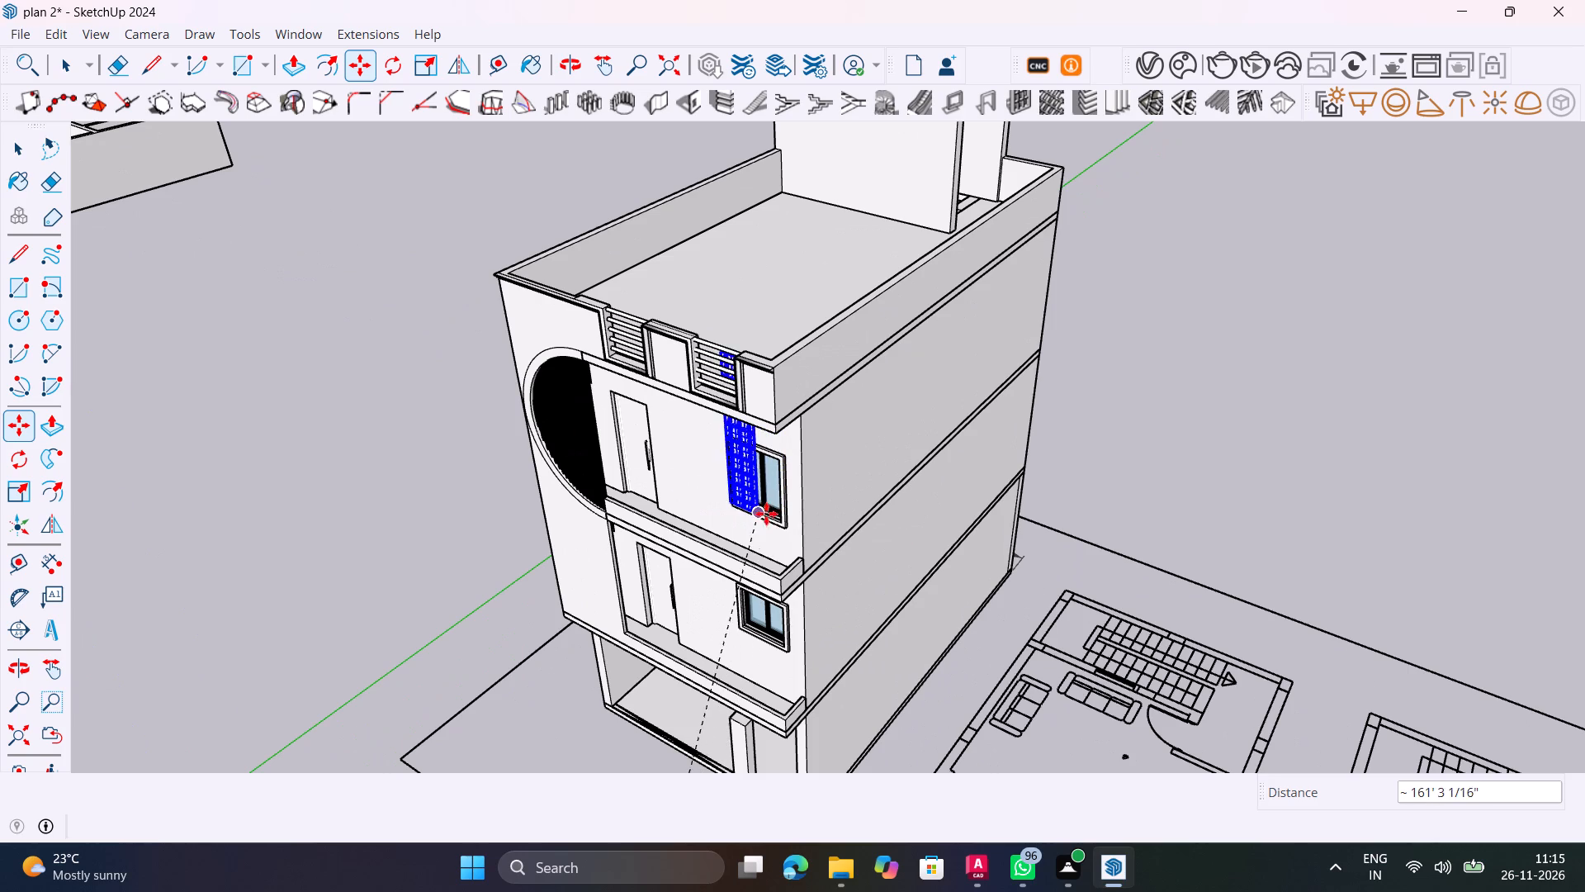
middle_drag(752, 551, 651, 524)
scroll(687, 553, up, 3)
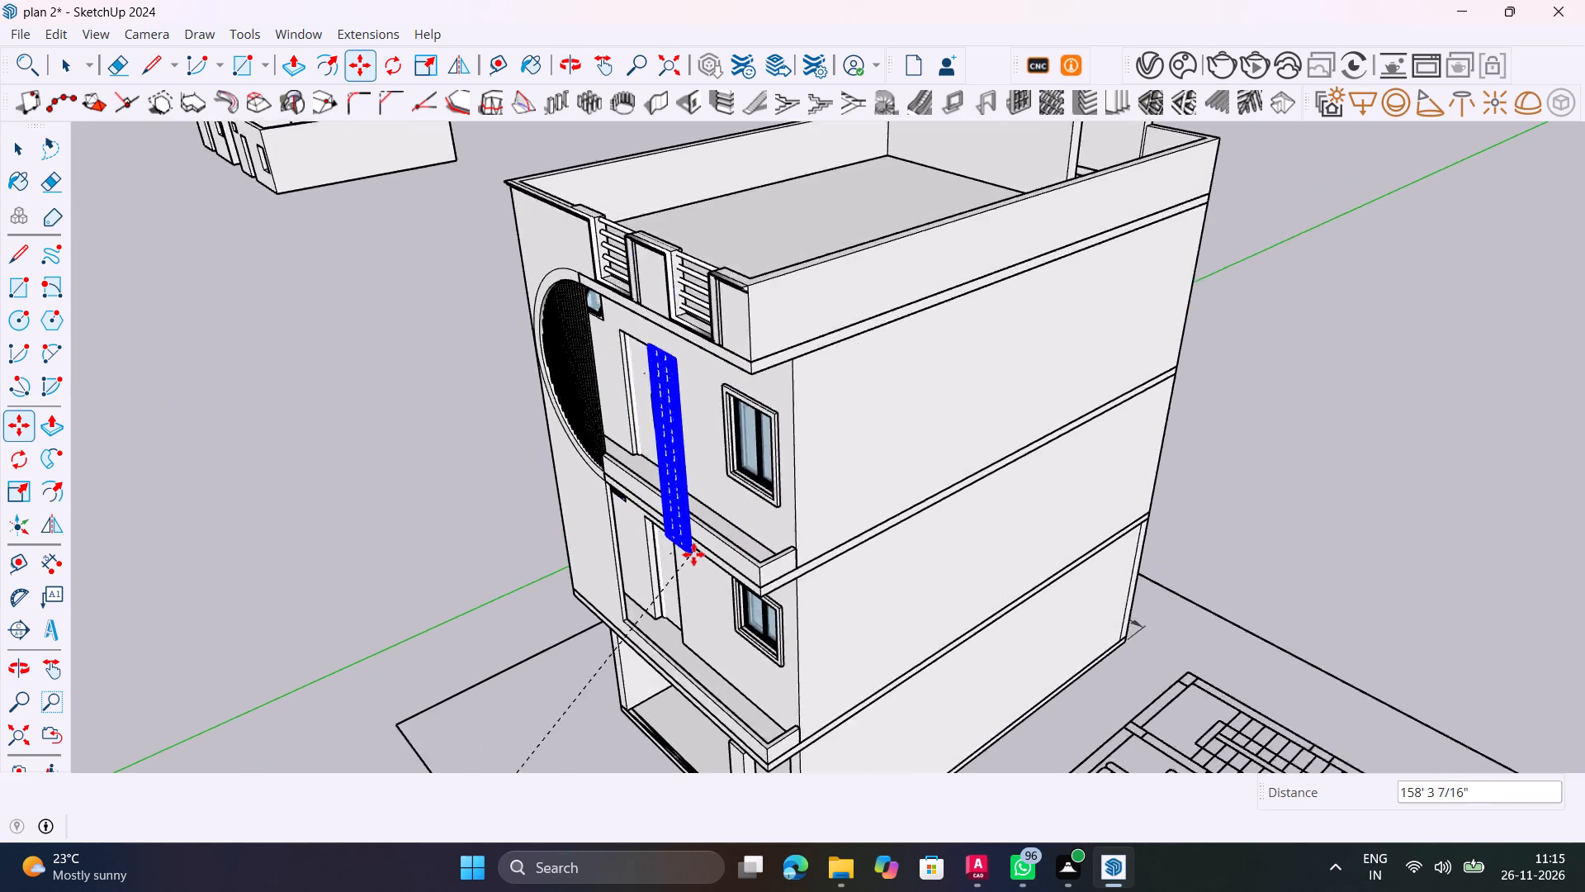
scroll(693, 554, up, 2)
scroll(774, 561, up, 16)
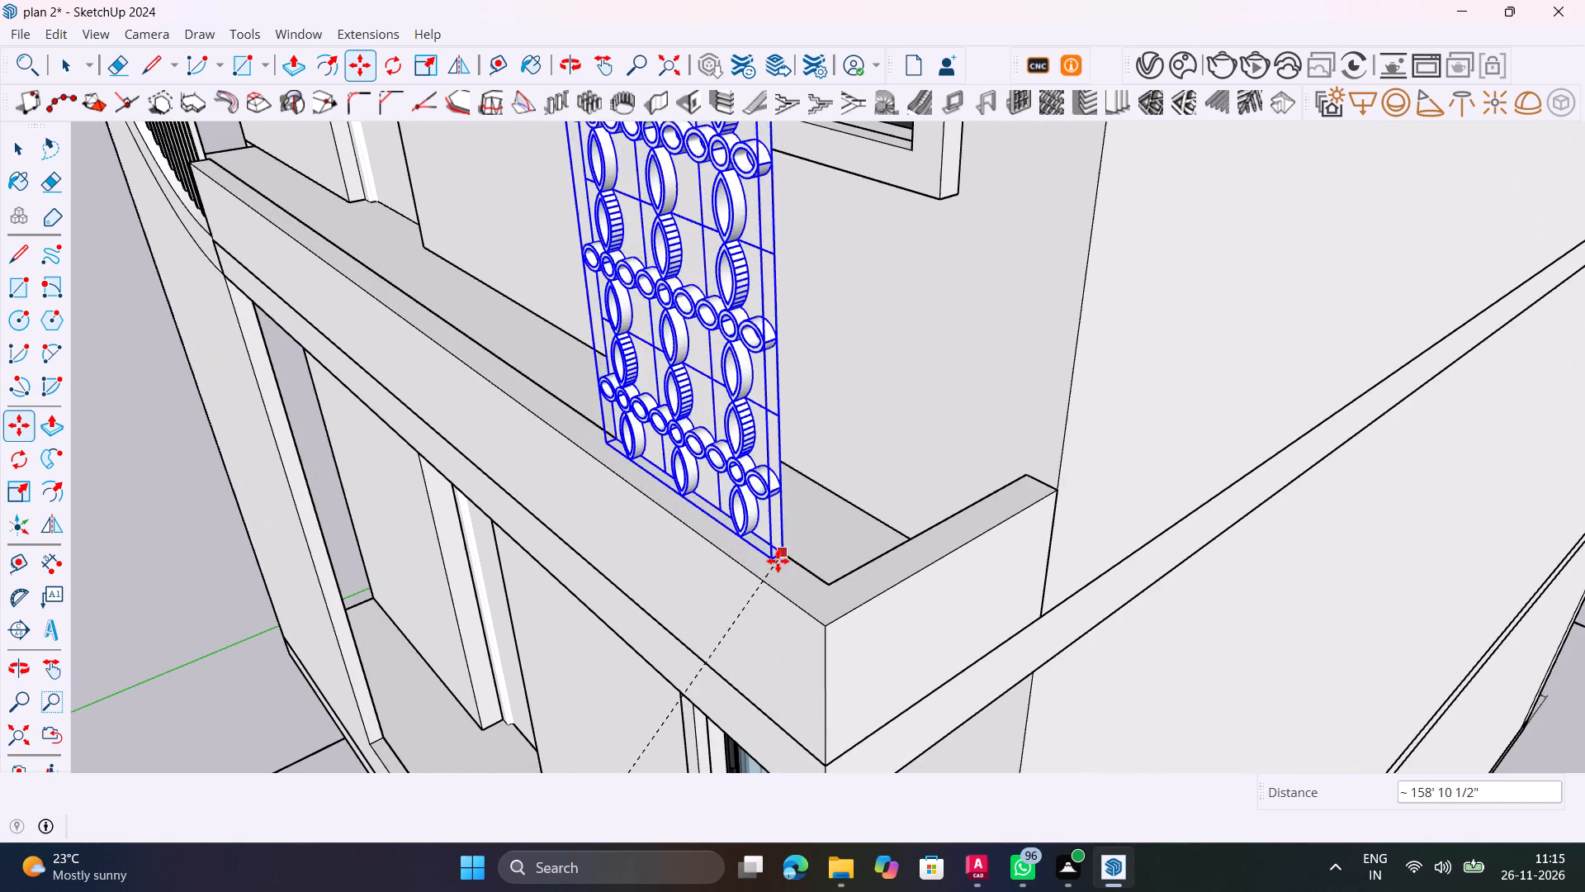
click(844, 614)
scroll(730, 588, down, 10)
key(space)
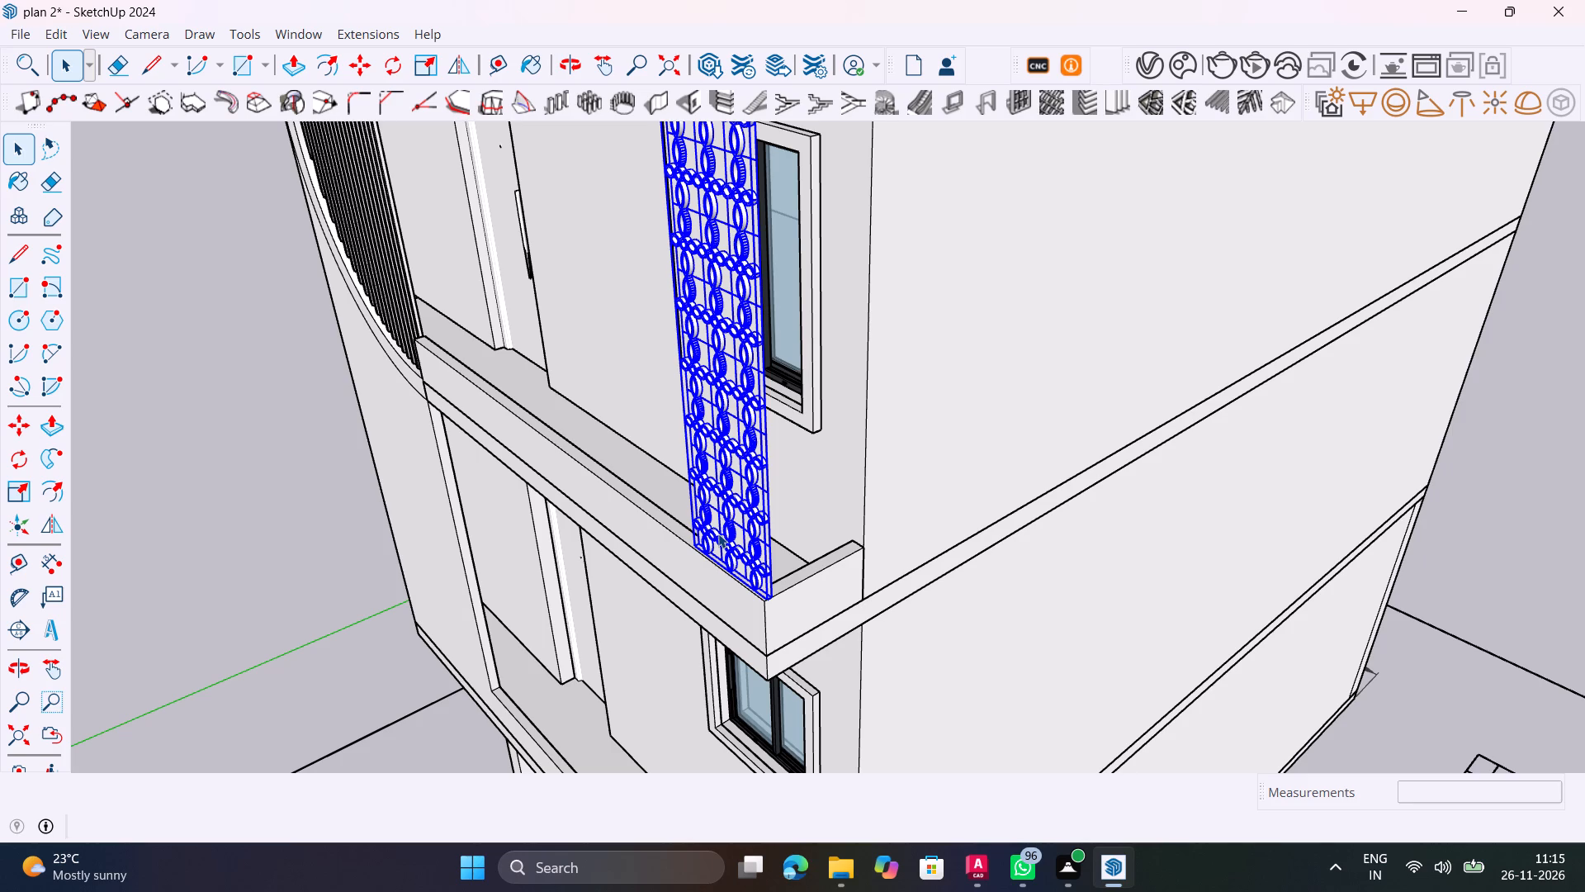
Switch to AutoCAD and look through the recent drawings on its start page.
click(986, 870)
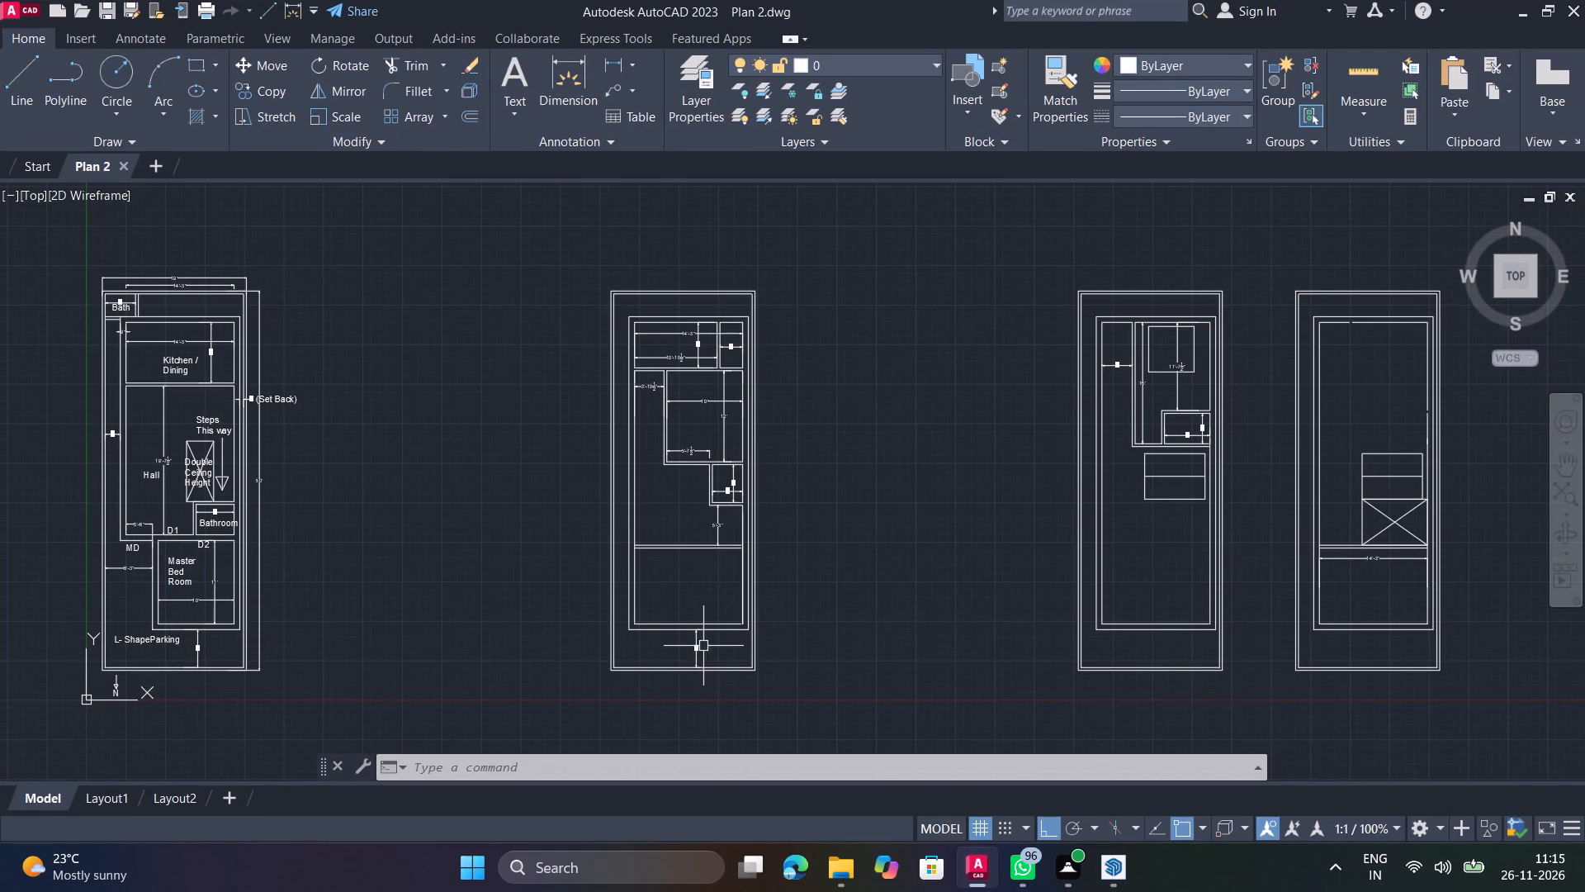
click(29, 167)
scroll(625, 555, down, 1)
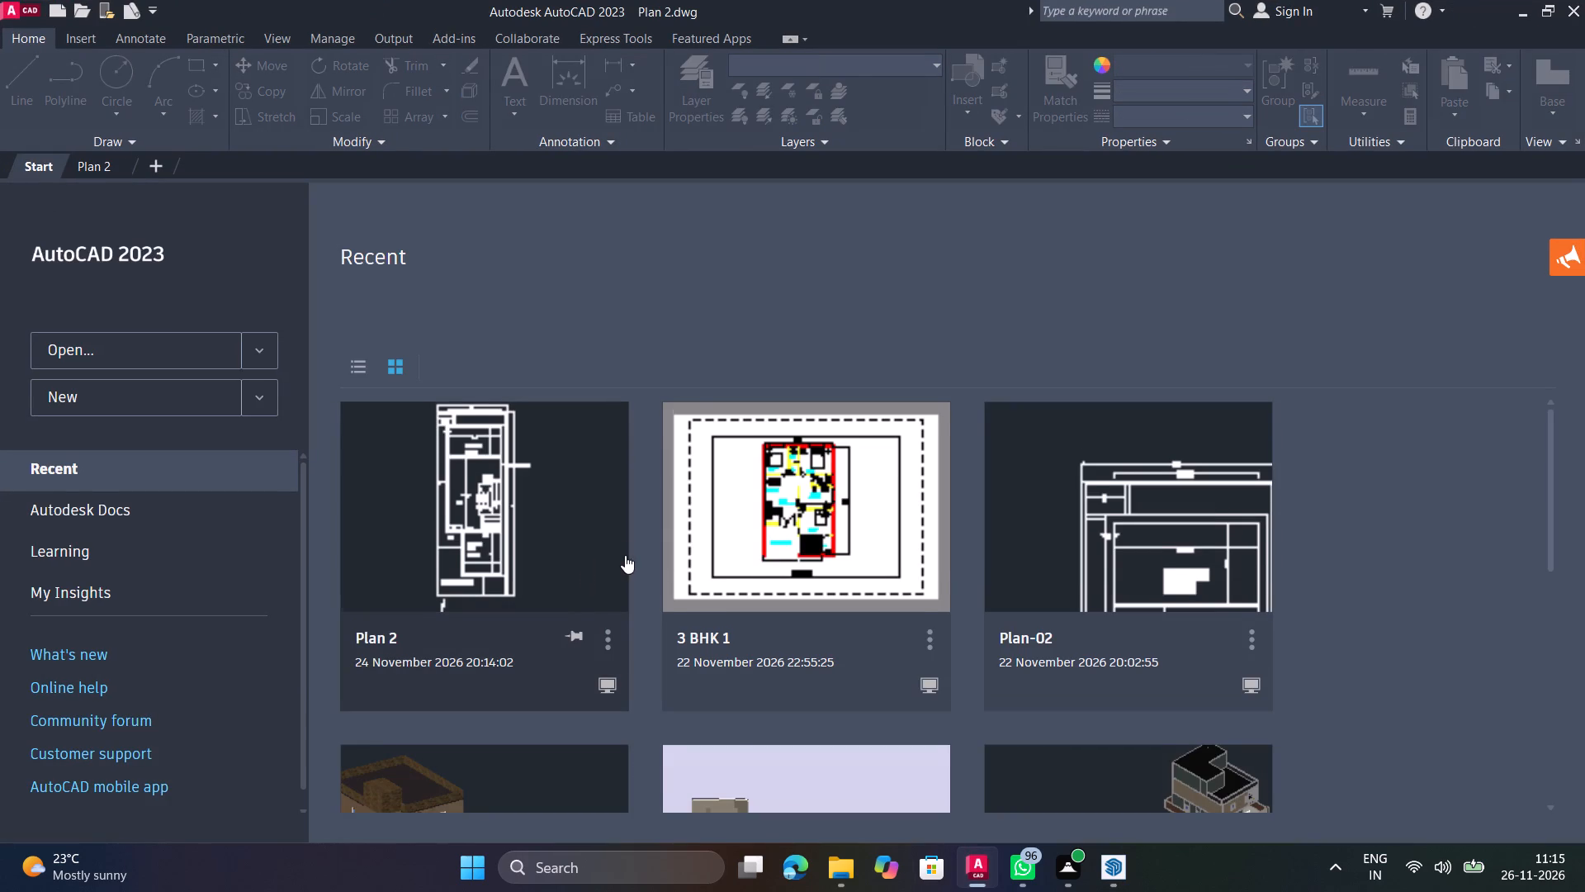
scroll(625, 555, down, 5)
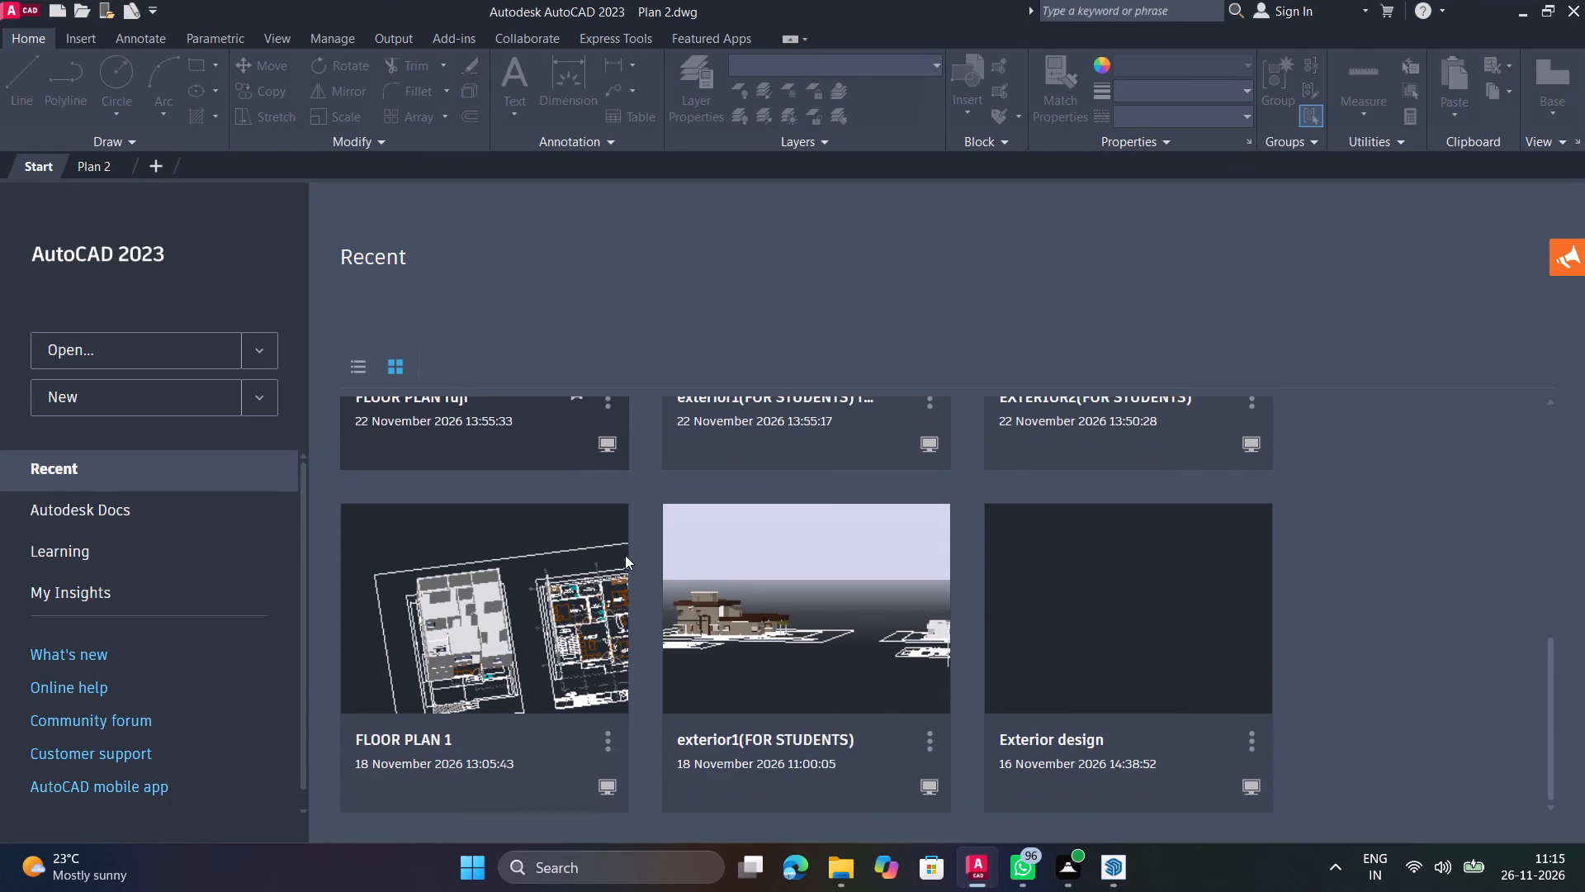
scroll(625, 555, down, 5)
scroll(625, 555, up, 15)
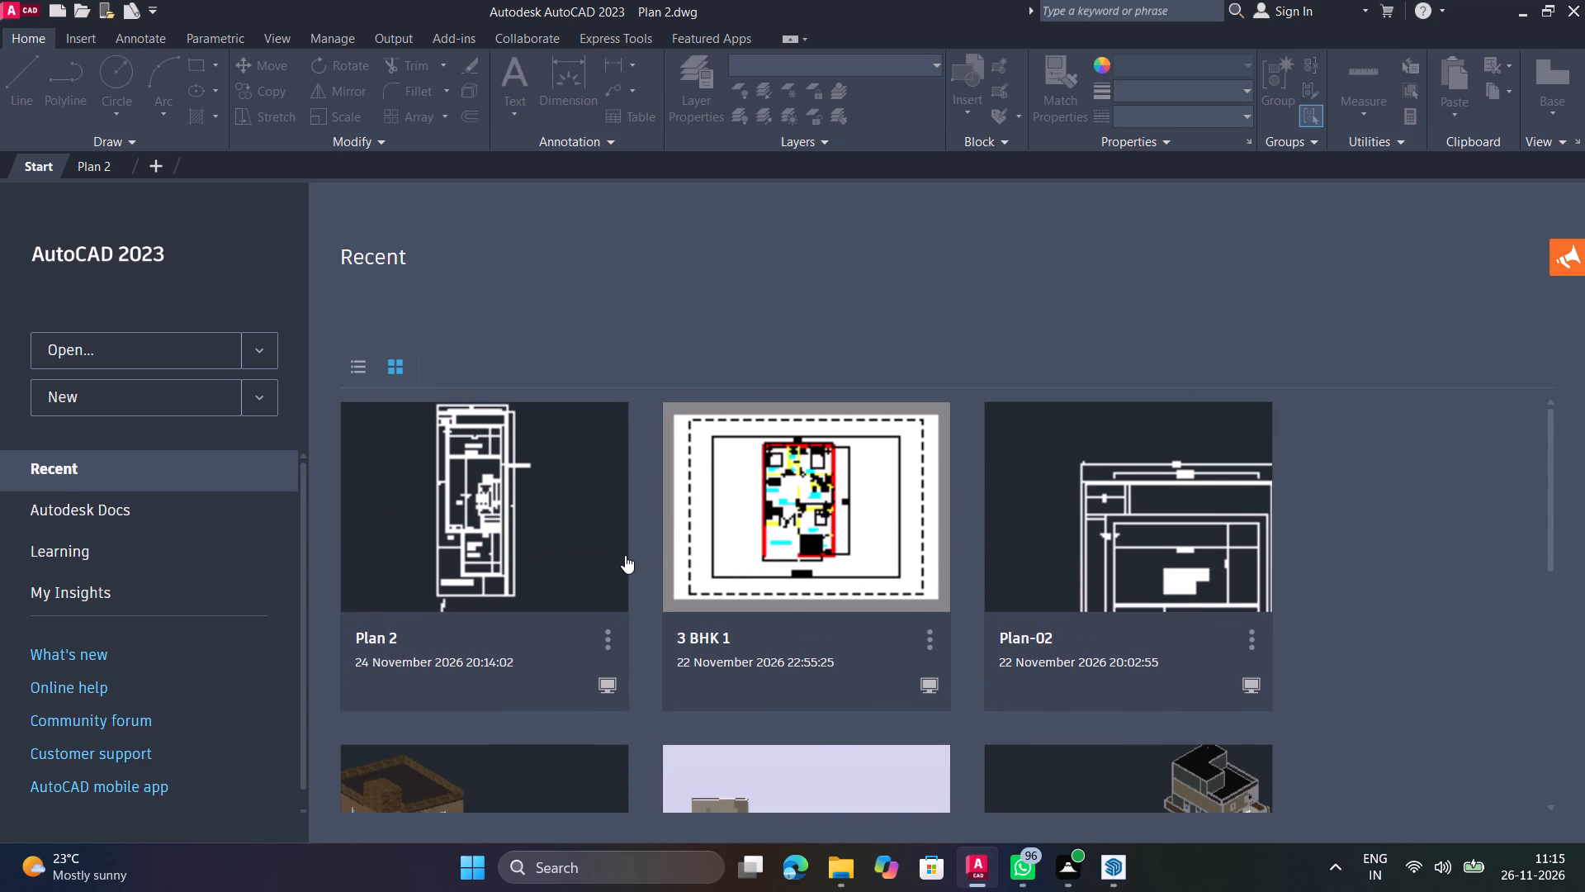
scroll(625, 555, up, 4)
scroll(701, 588, down, 6)
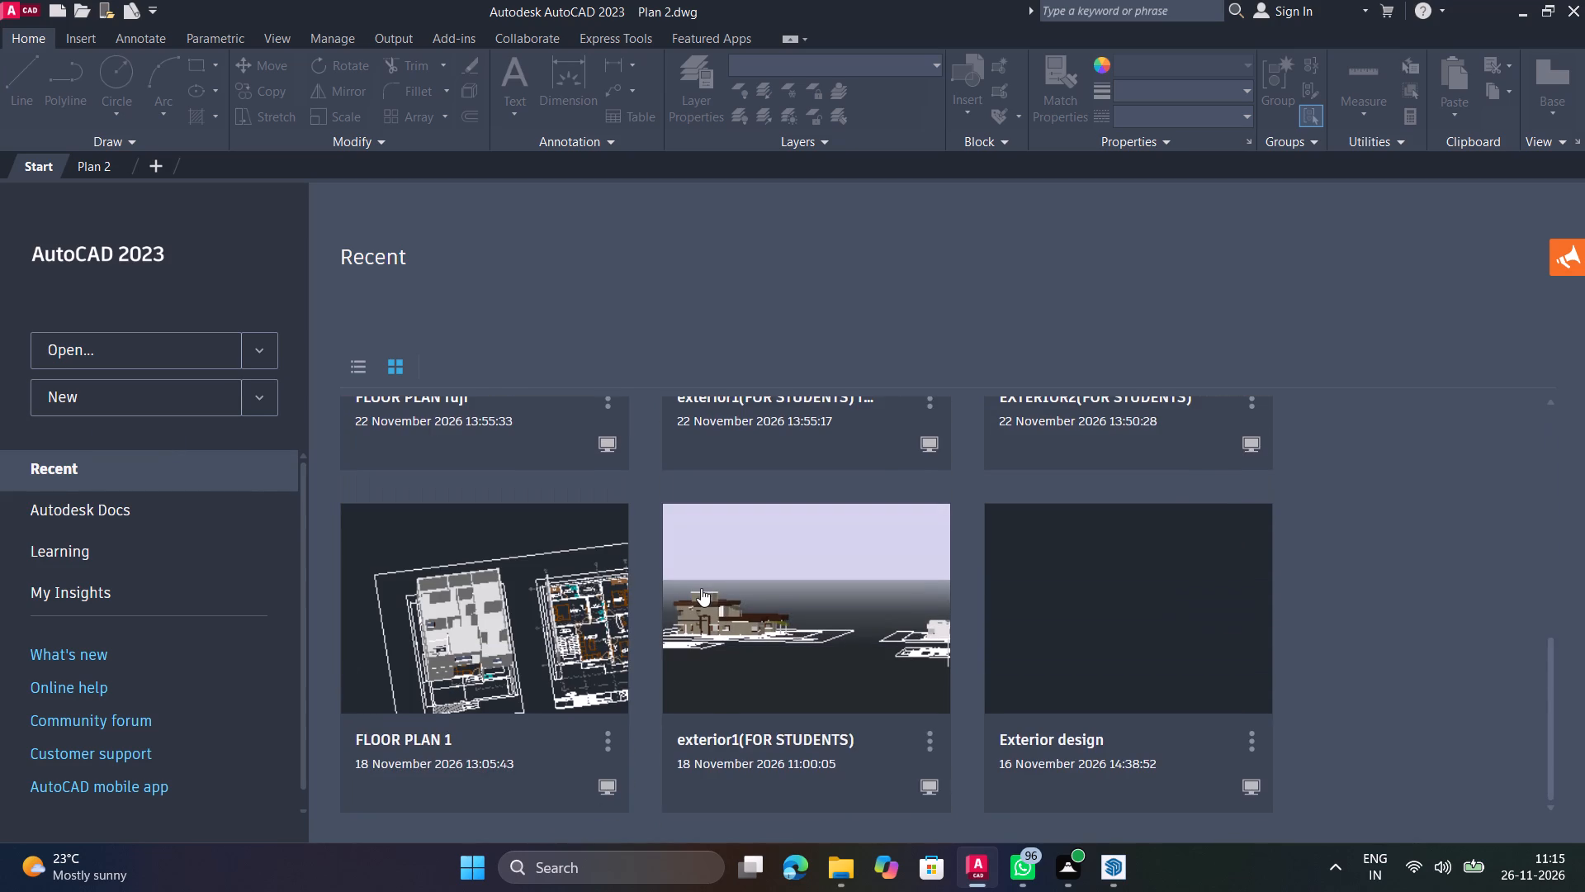
scroll(701, 588, down, 3)
scroll(701, 588, up, 3)
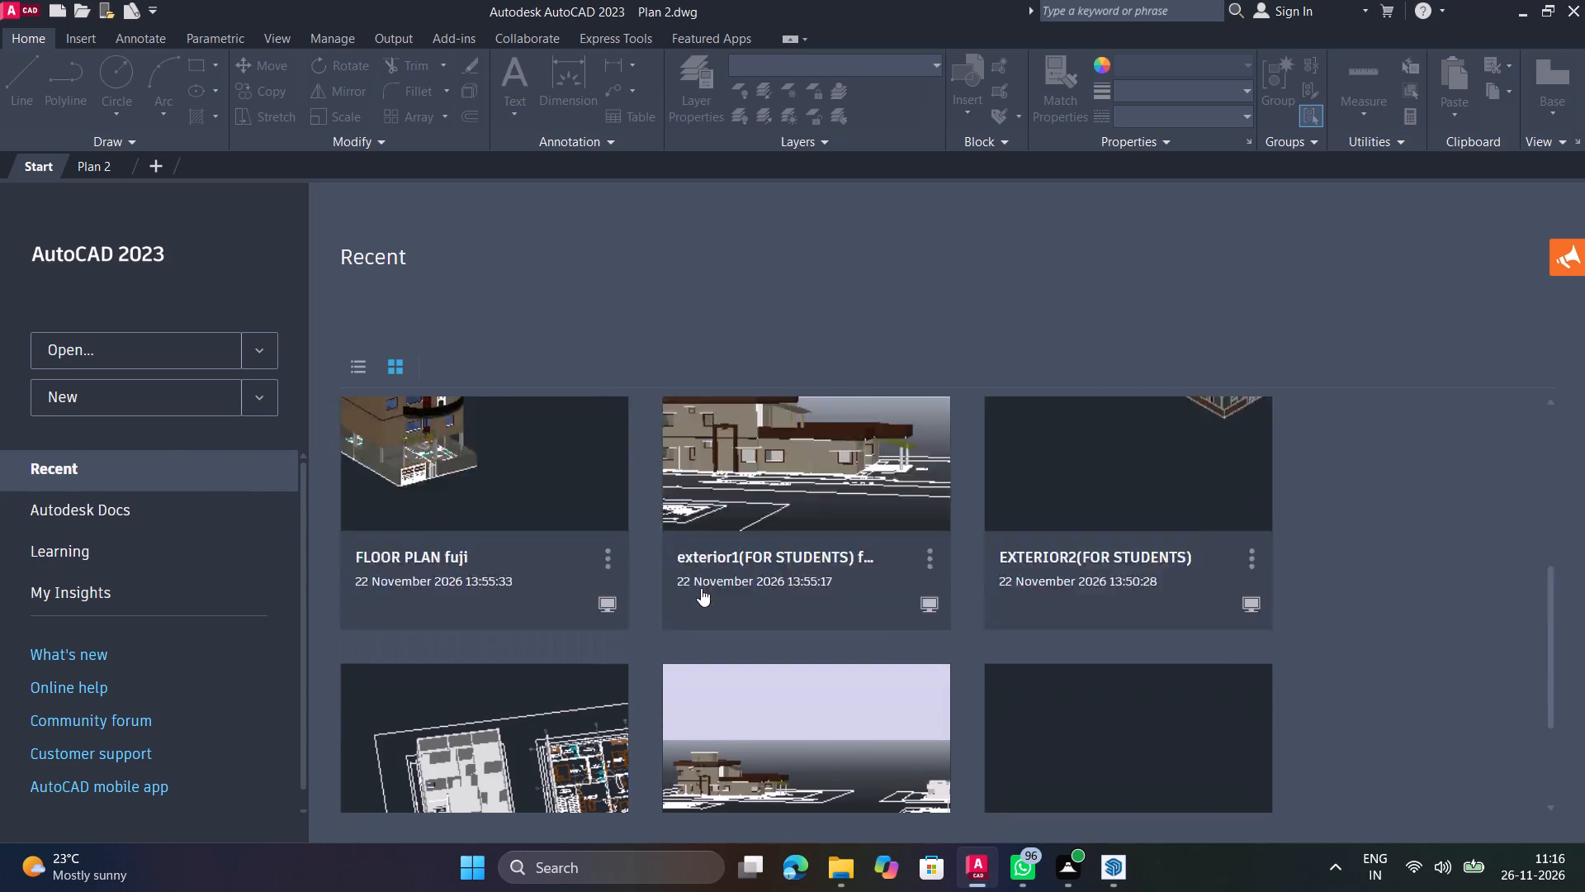
scroll(701, 588, up, 6)
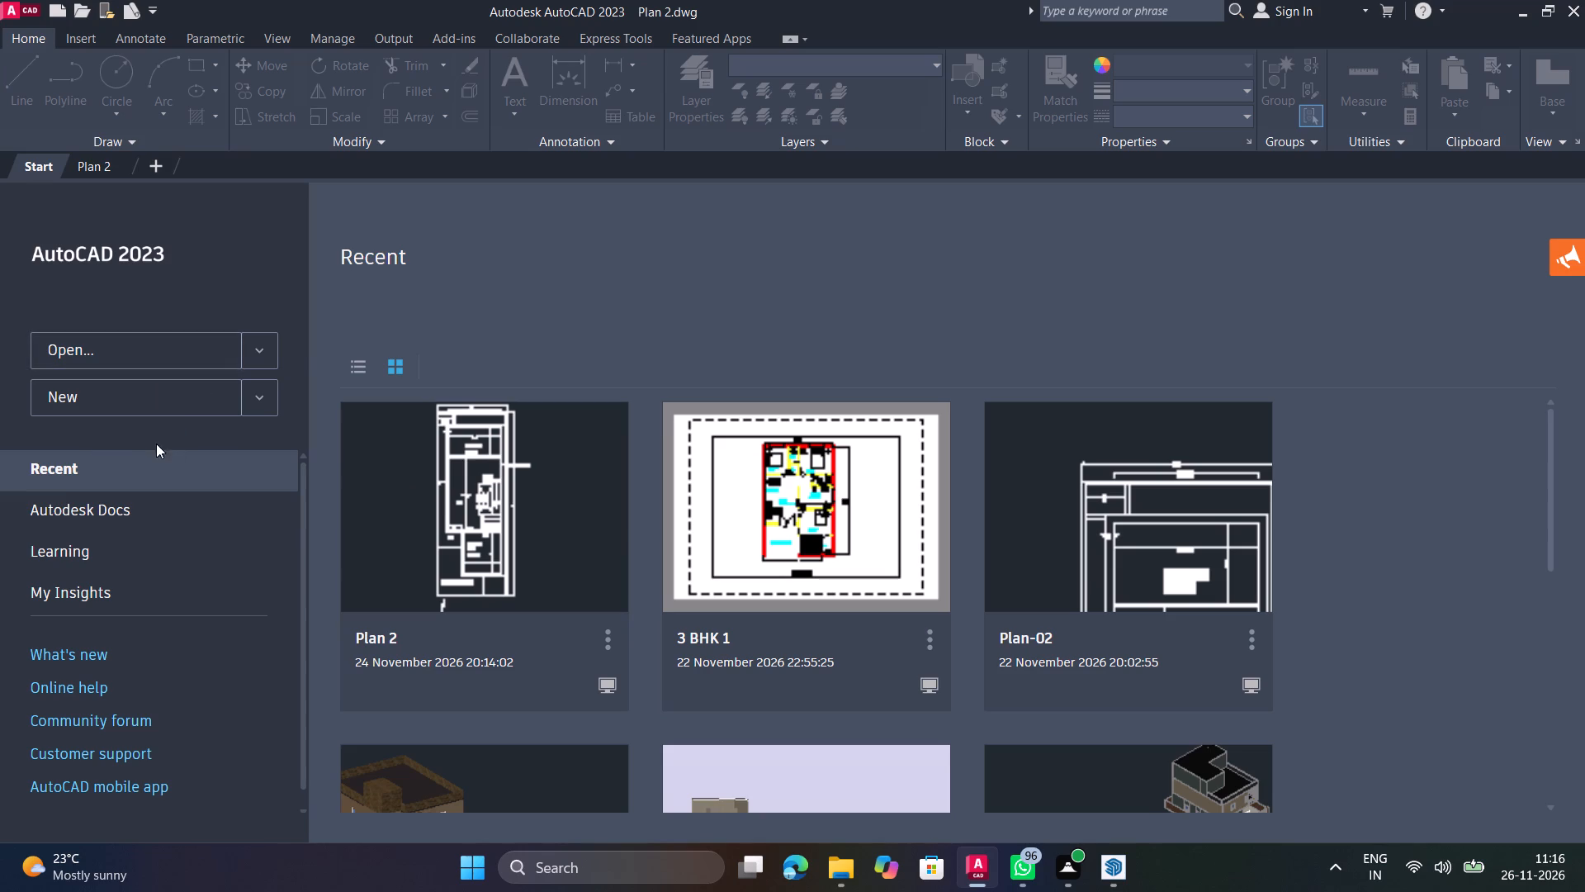
Open the drawing Kumari P1 from the Downloads folder.
click(116, 339)
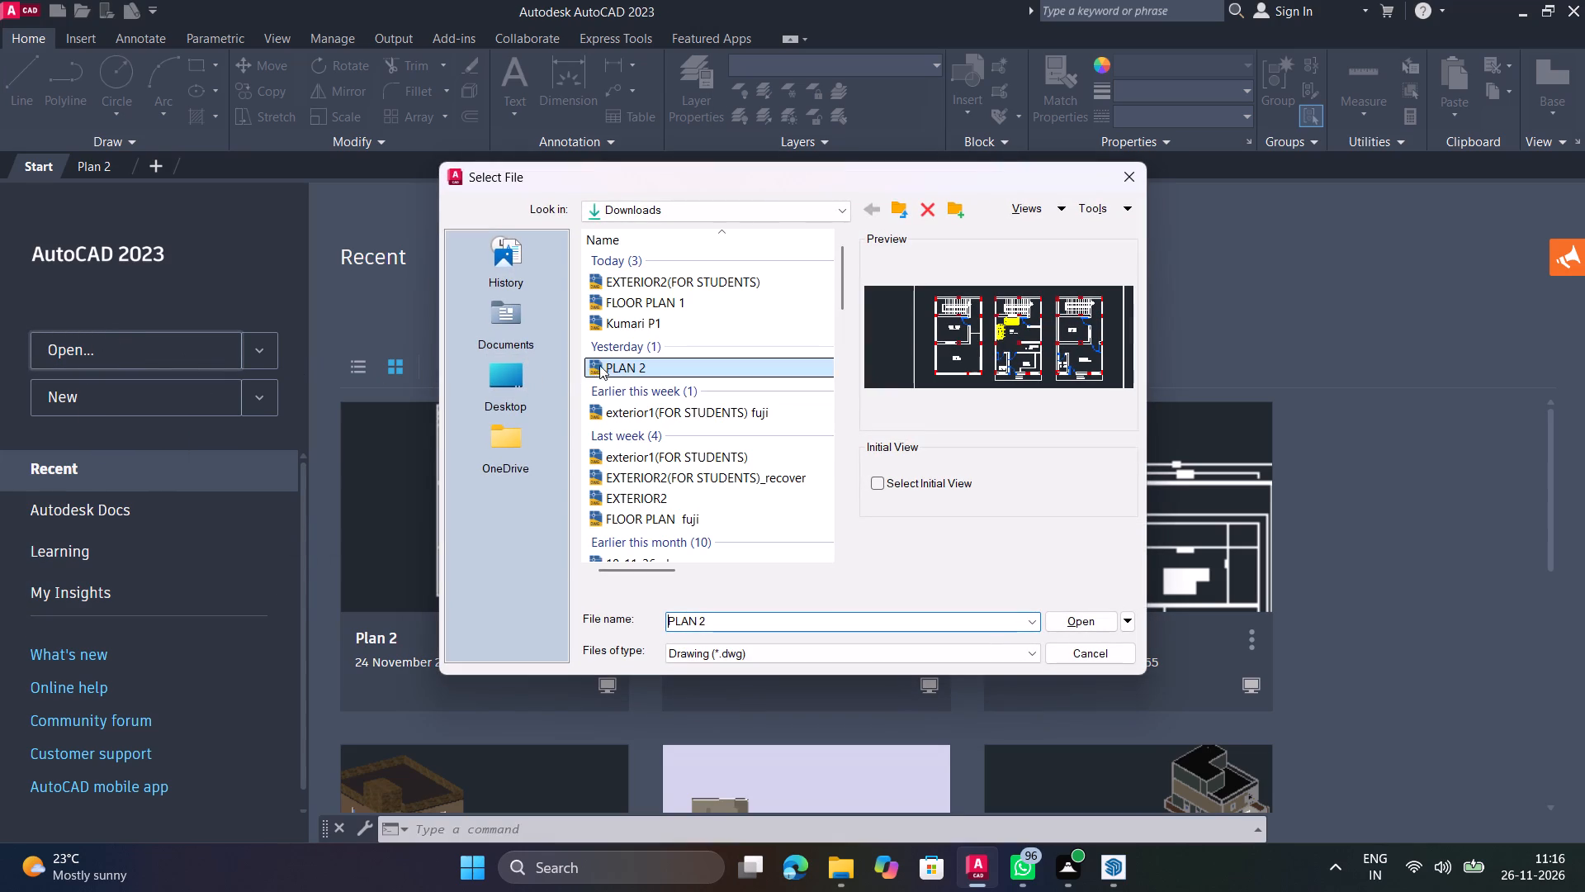
click(646, 322)
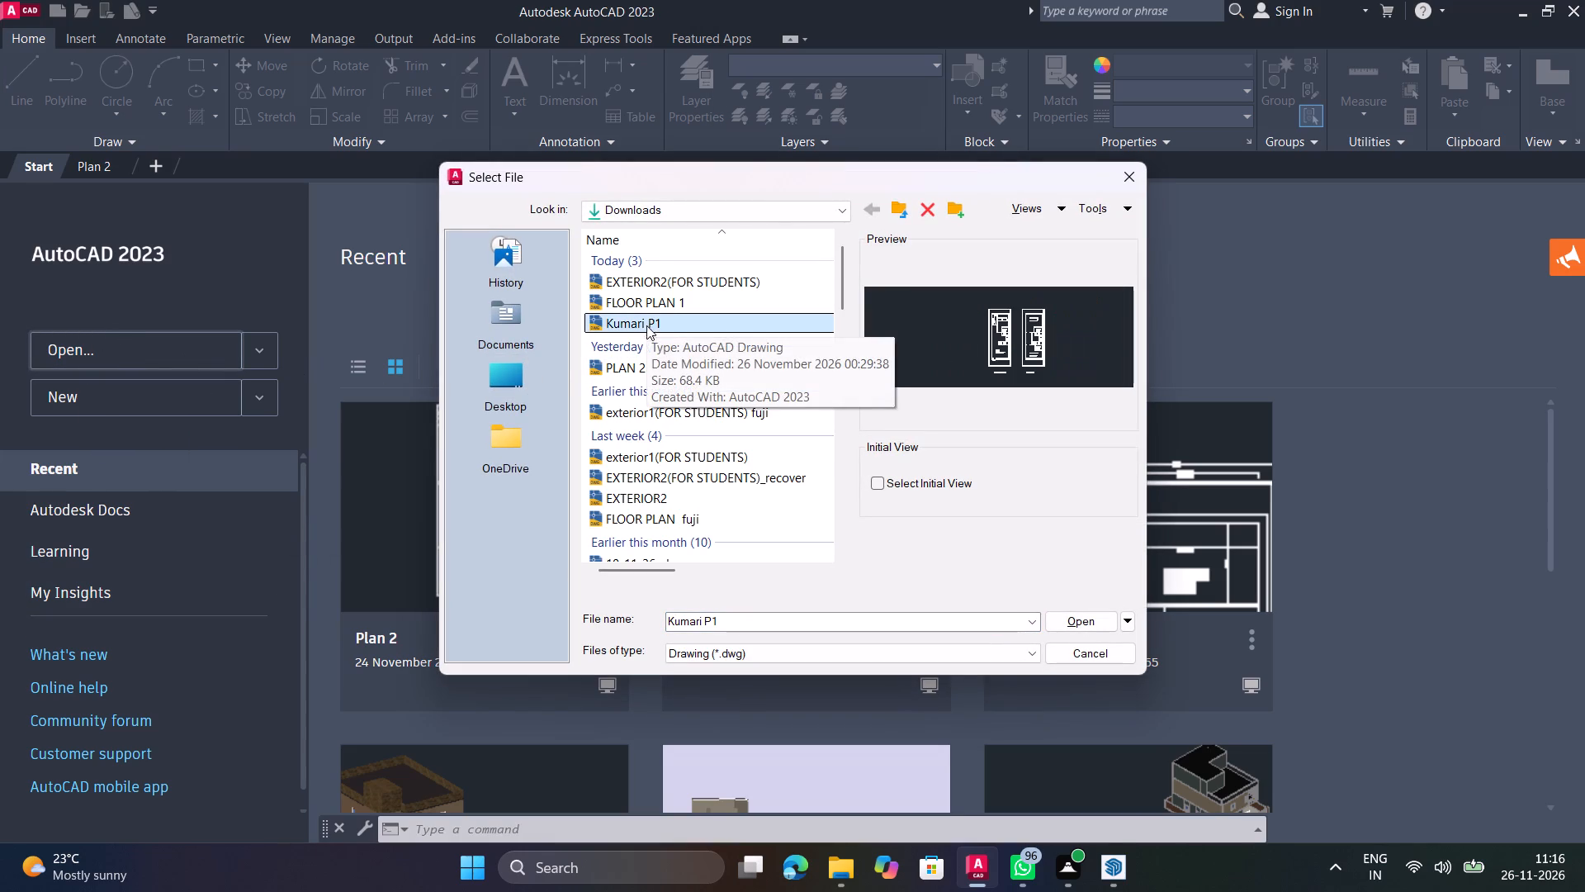
click(1077, 623)
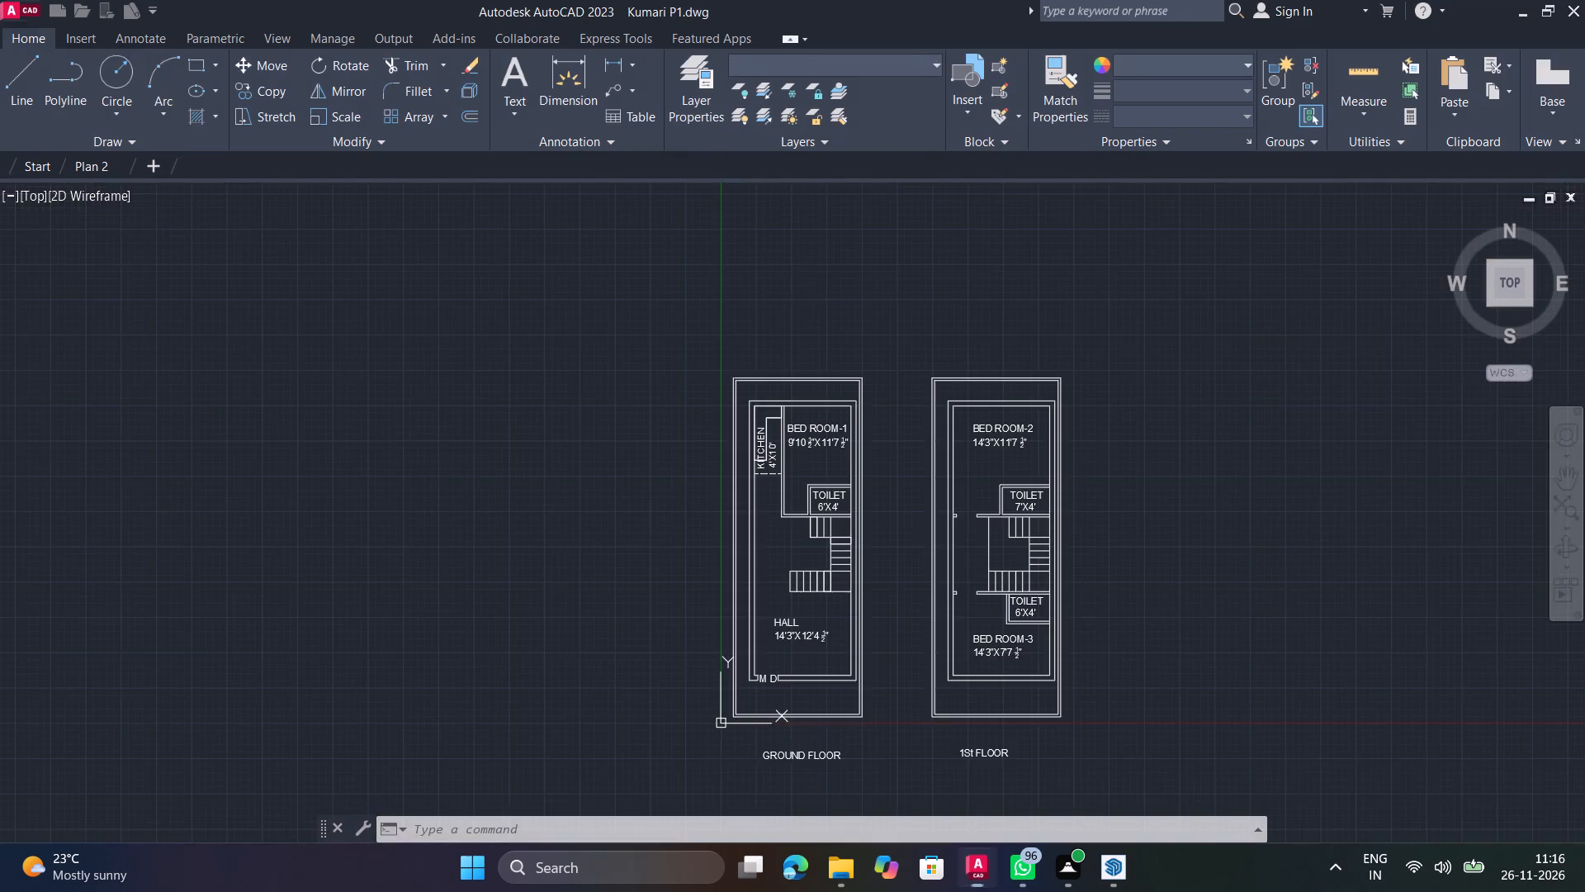
Measure the ground-floor hall's length from the staircase to the front wall's inner corner, leaving no dimension placed.
scroll(833, 642, up, 3)
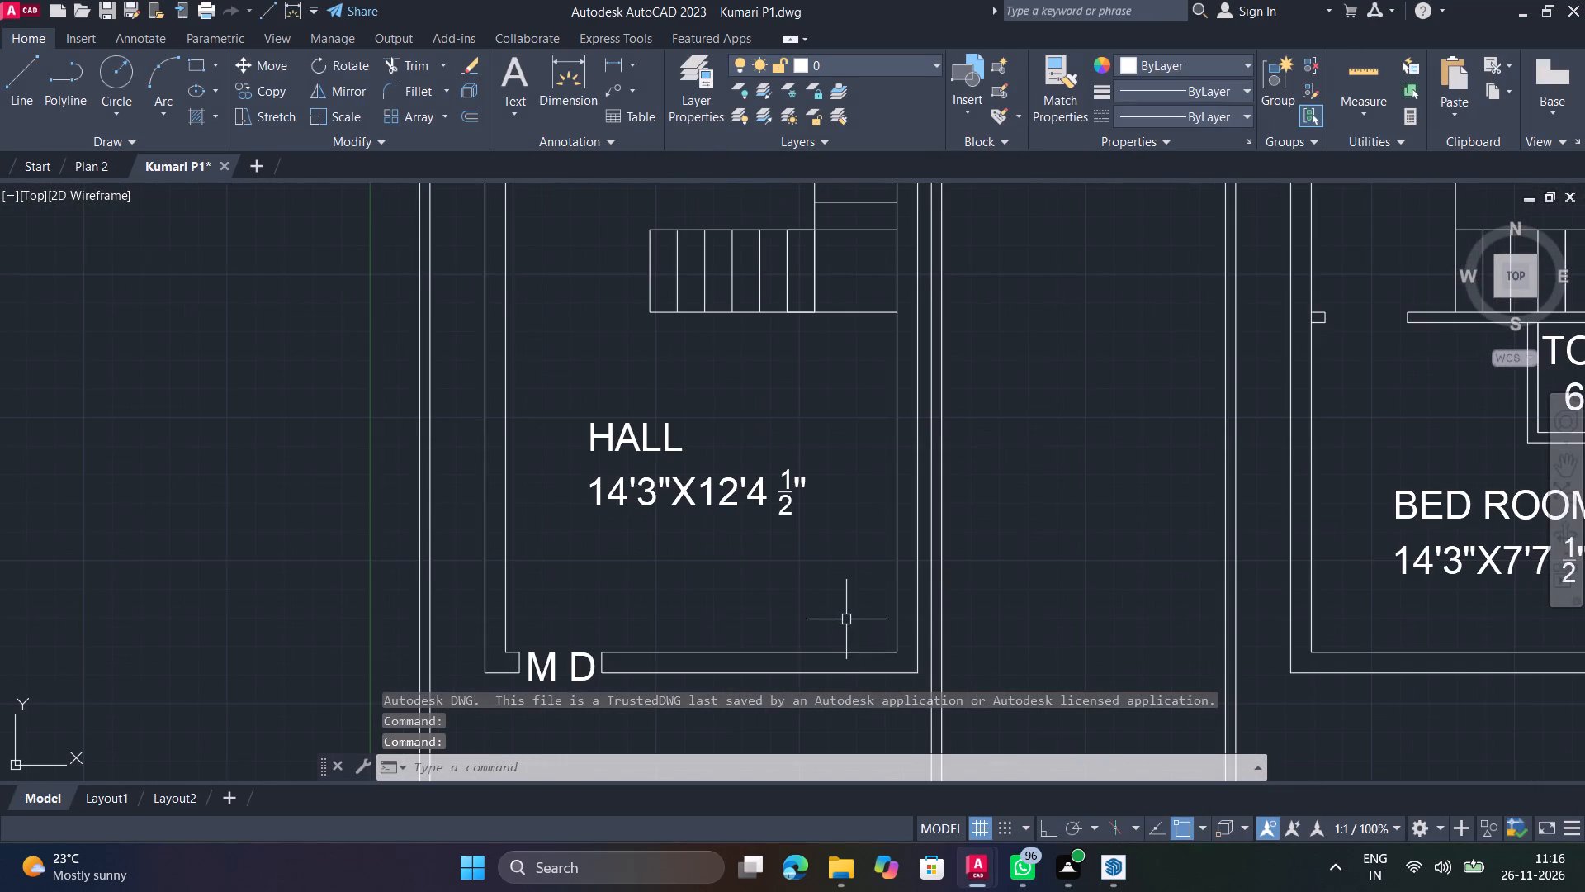
middle_drag(745, 557, 660, 520)
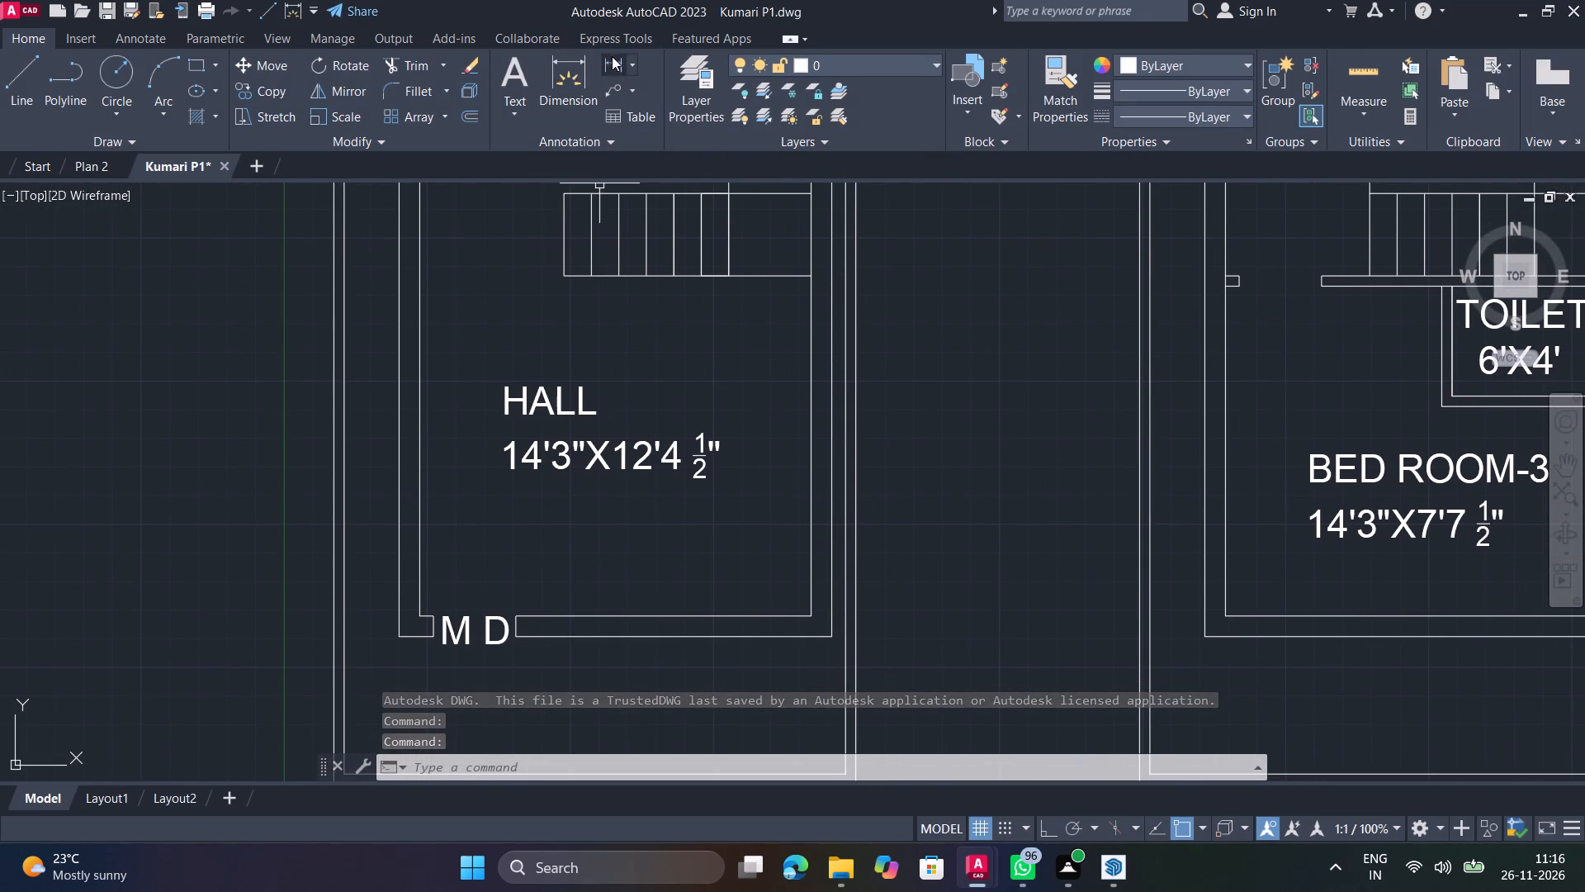
click(617, 58)
click(808, 274)
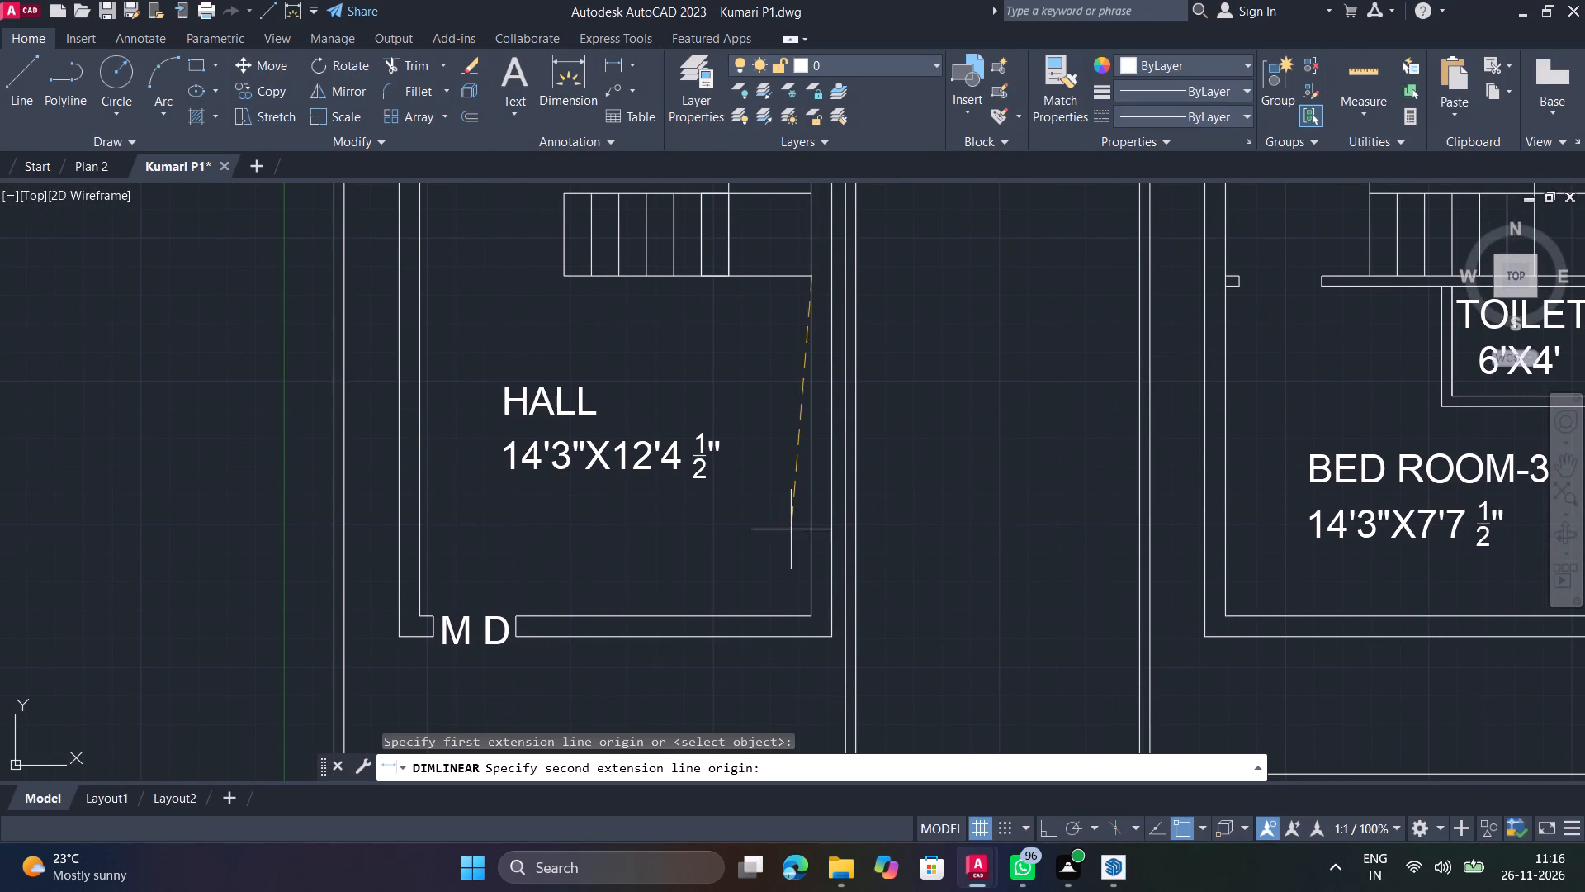
click(815, 612)
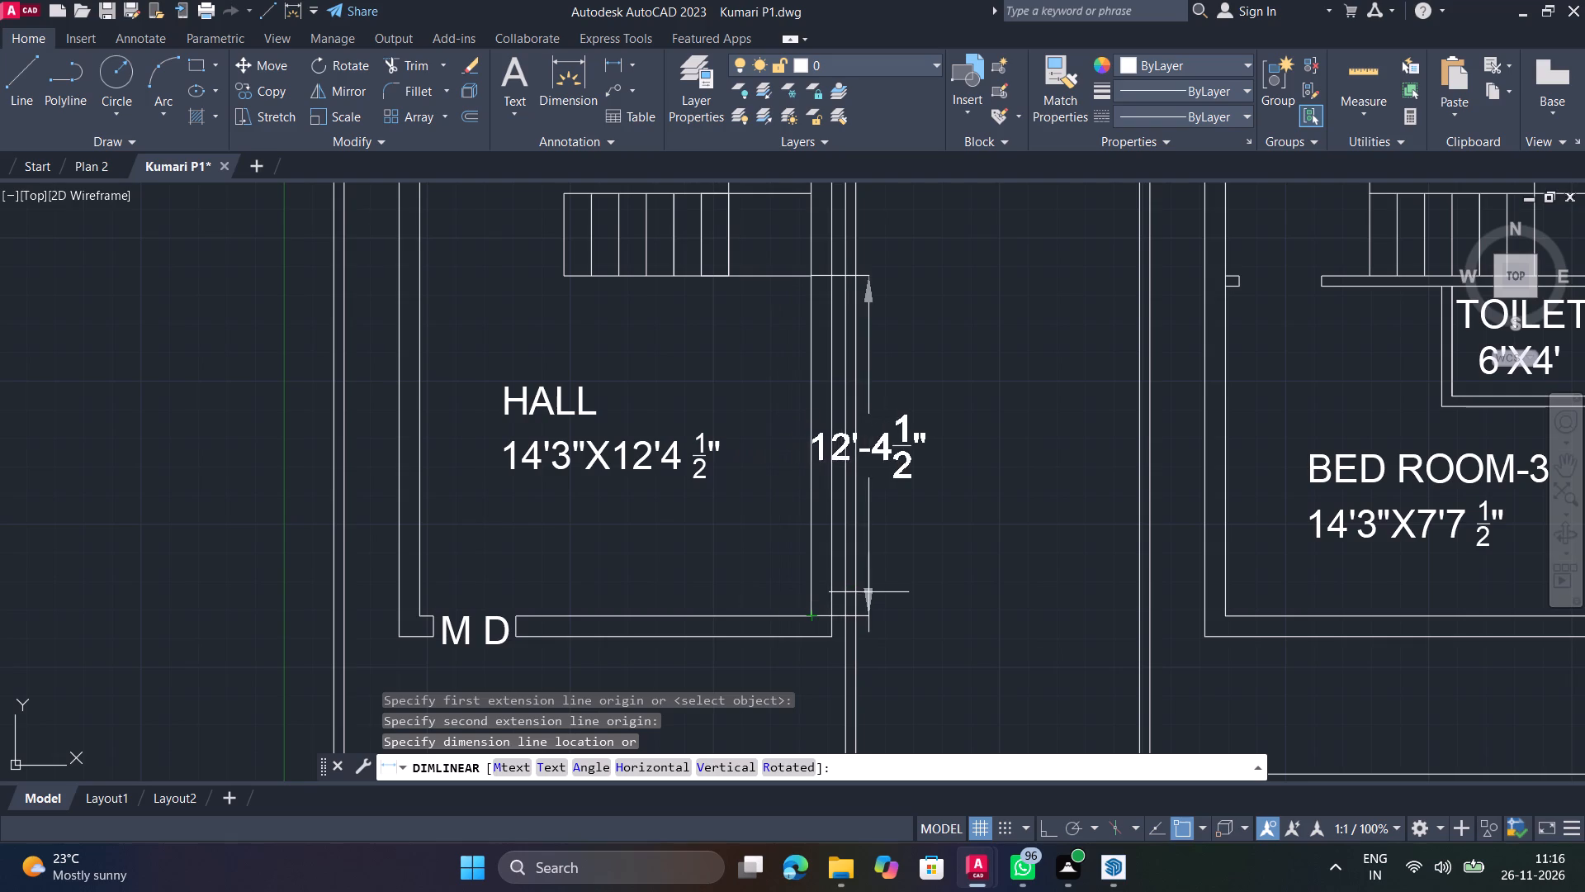
key(Escape)
Measure the front setback from the ground floor's outer wall corner to the boundary wall, leaving no dimension placed.
scroll(836, 535, down, 3)
scroll(849, 576, up, 4)
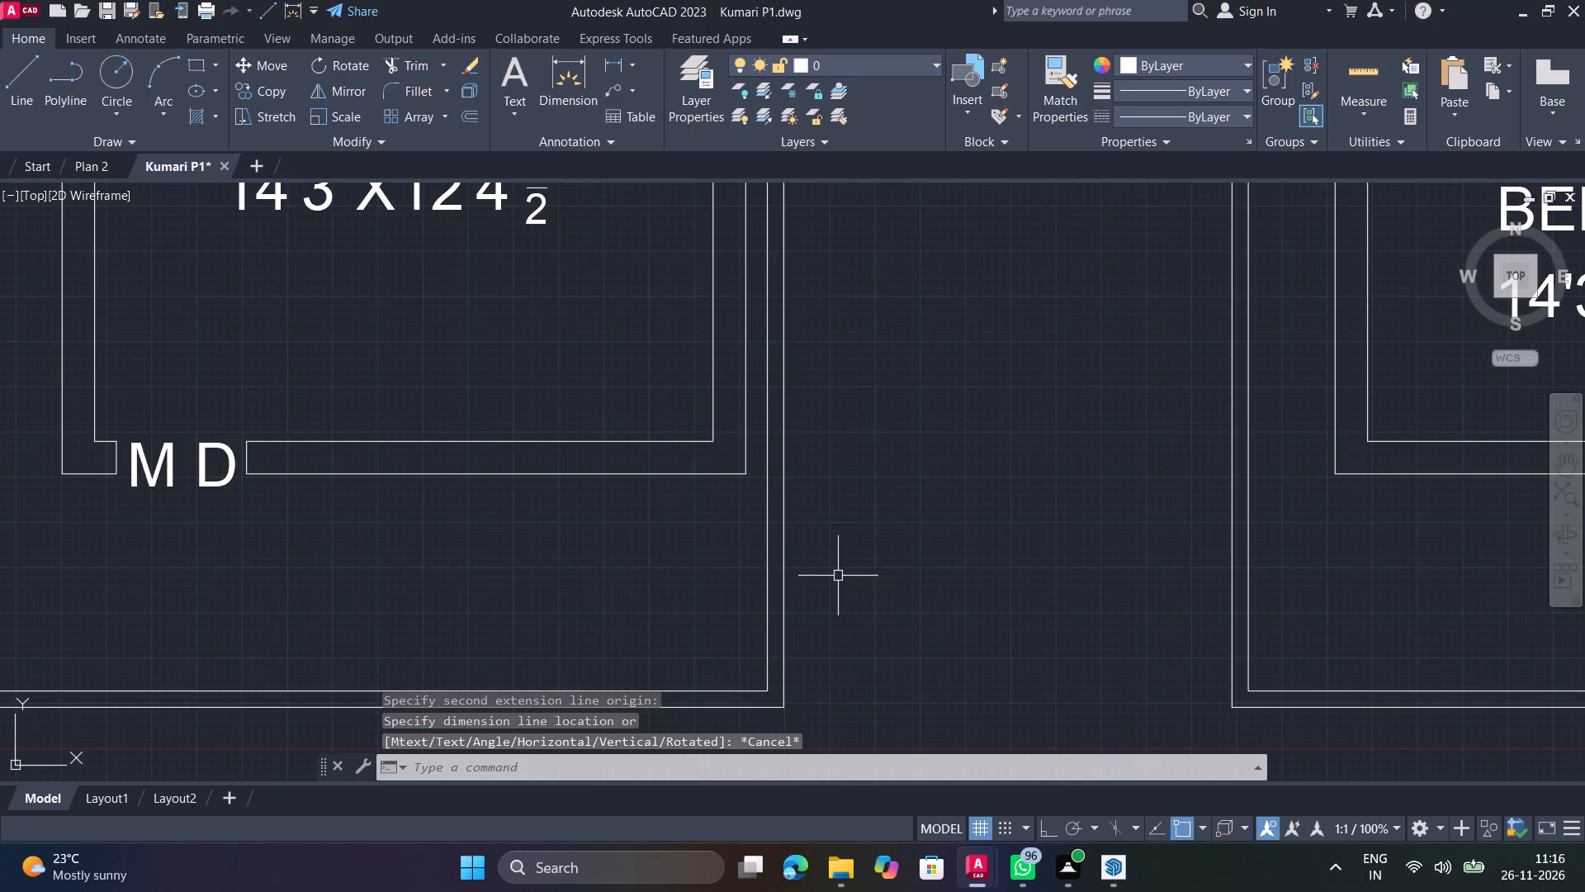
key(space)
click(738, 479)
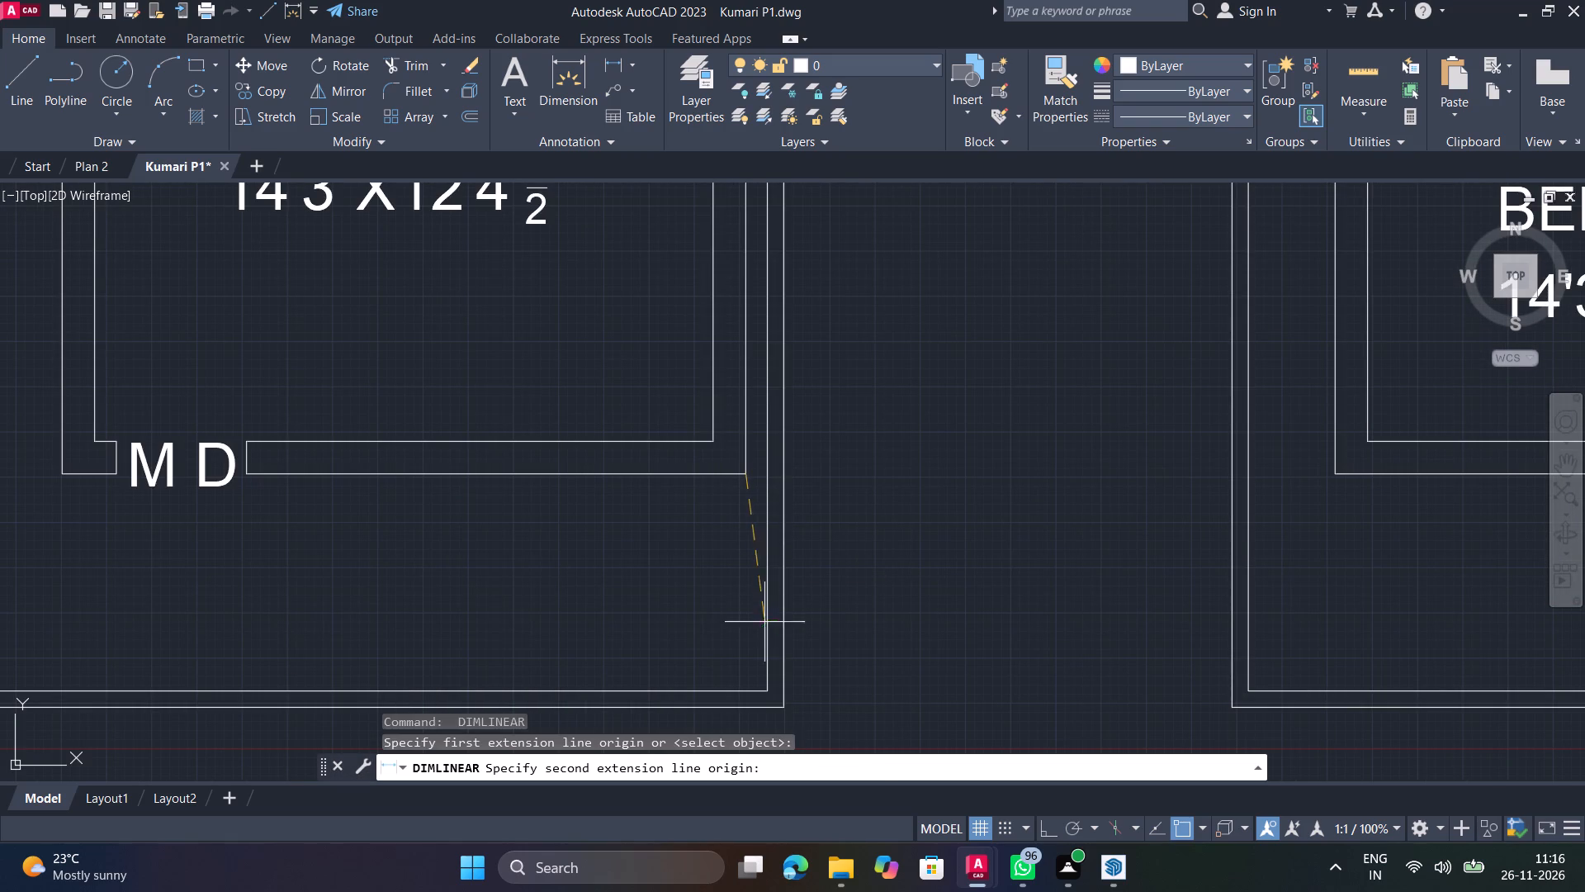
click(752, 686)
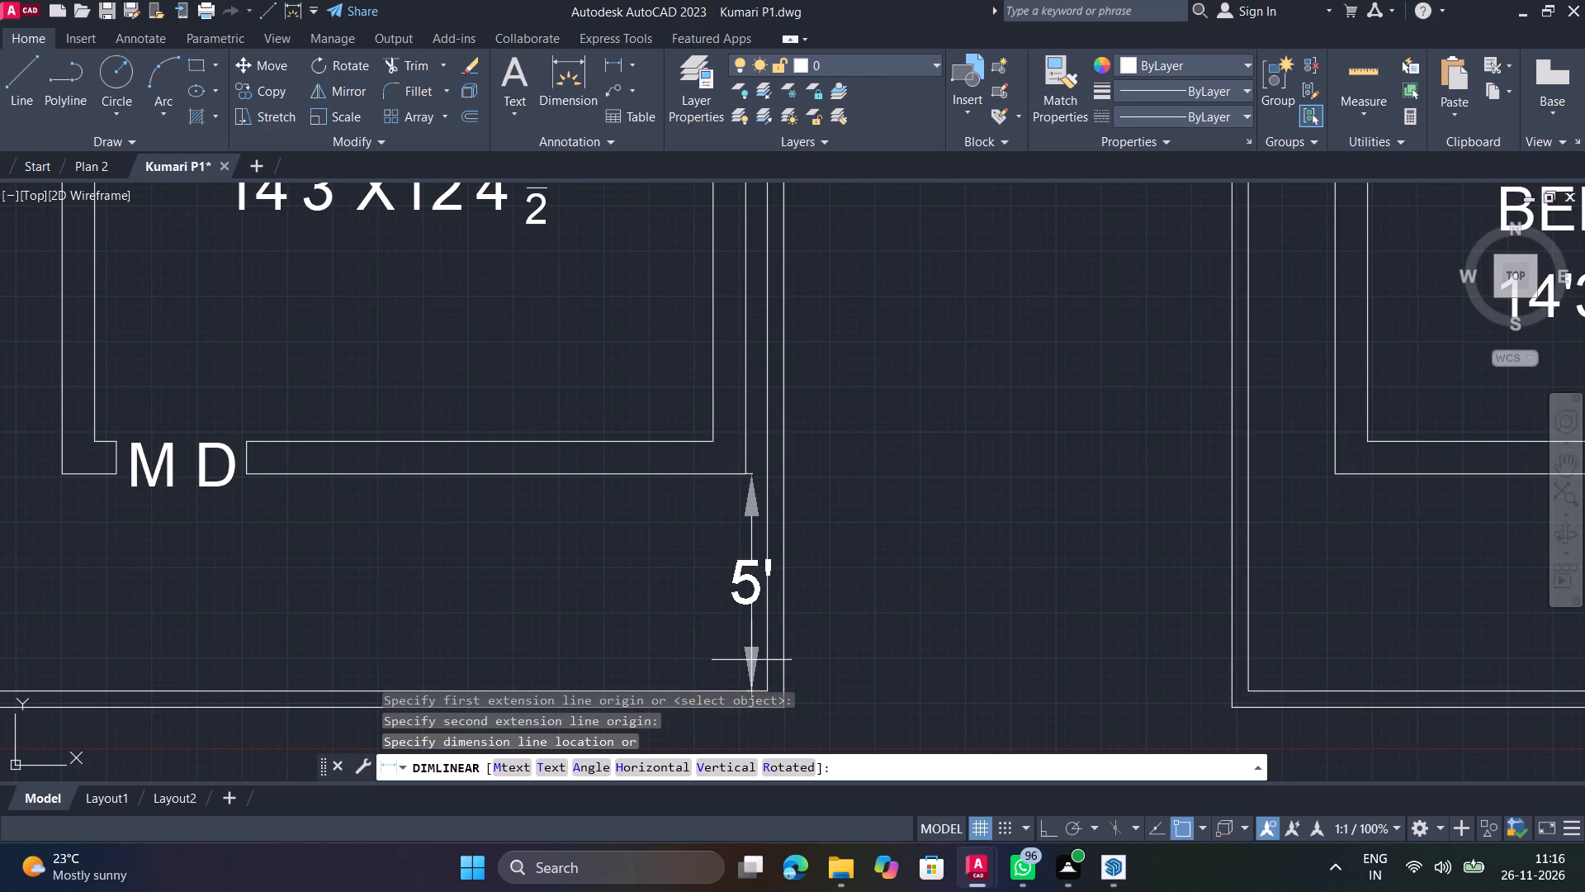
scroll(754, 657, down, 5)
key(Escape)
Measure the side gap between the outer wall corner near the main door and the boundary wall, leaving no dimension placed.
scroll(693, 638, up, 5)
middle_drag(717, 587, 983, 485)
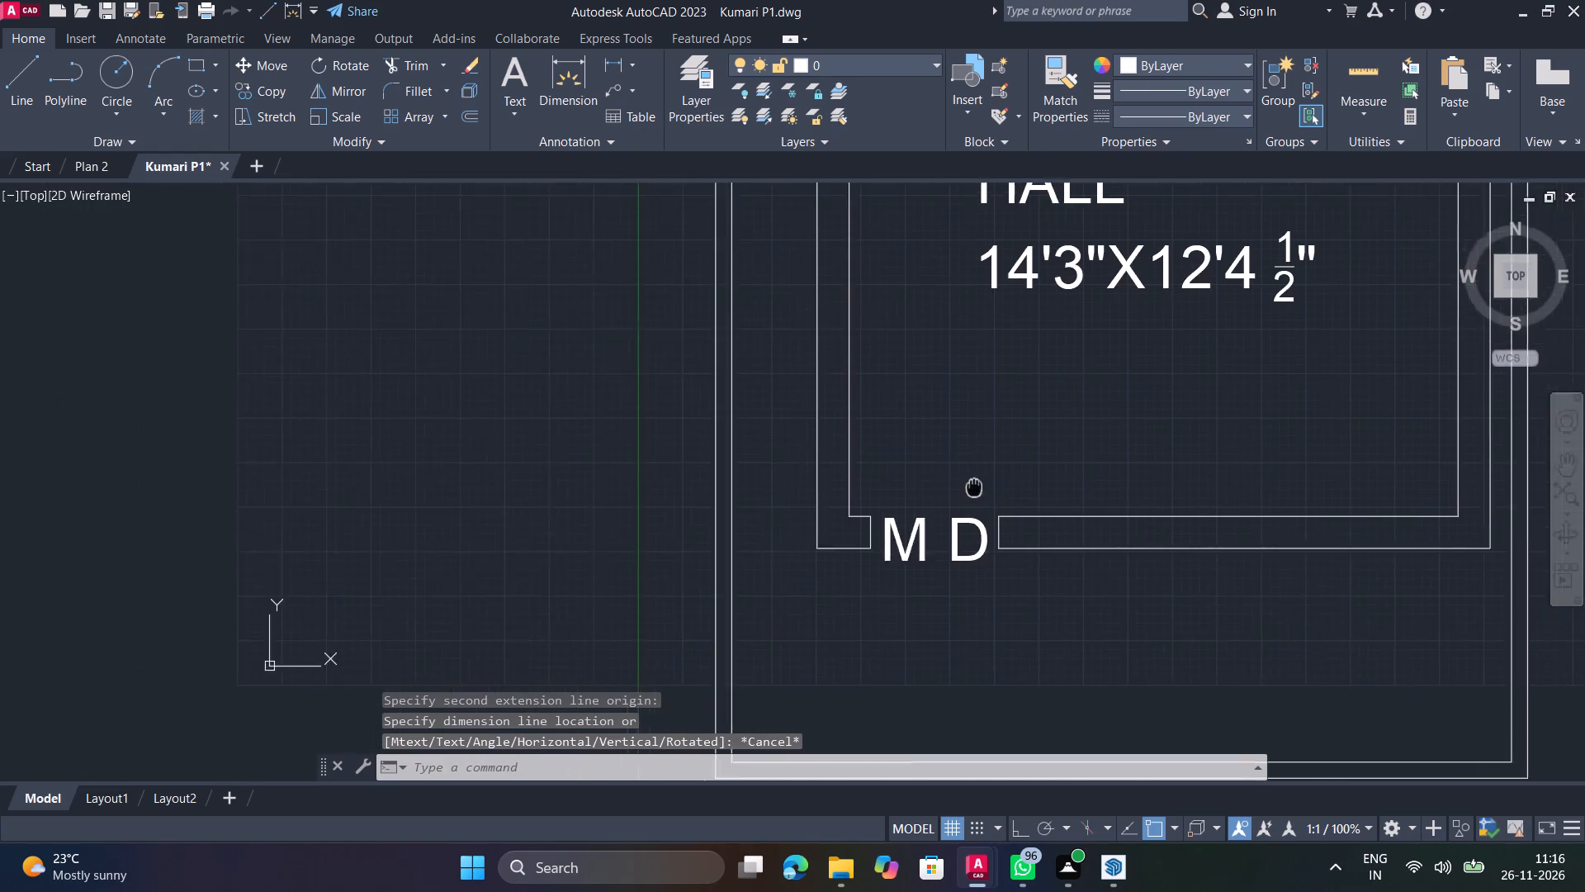
middle_drag(983, 485, 1013, 477)
key(space)
click(854, 536)
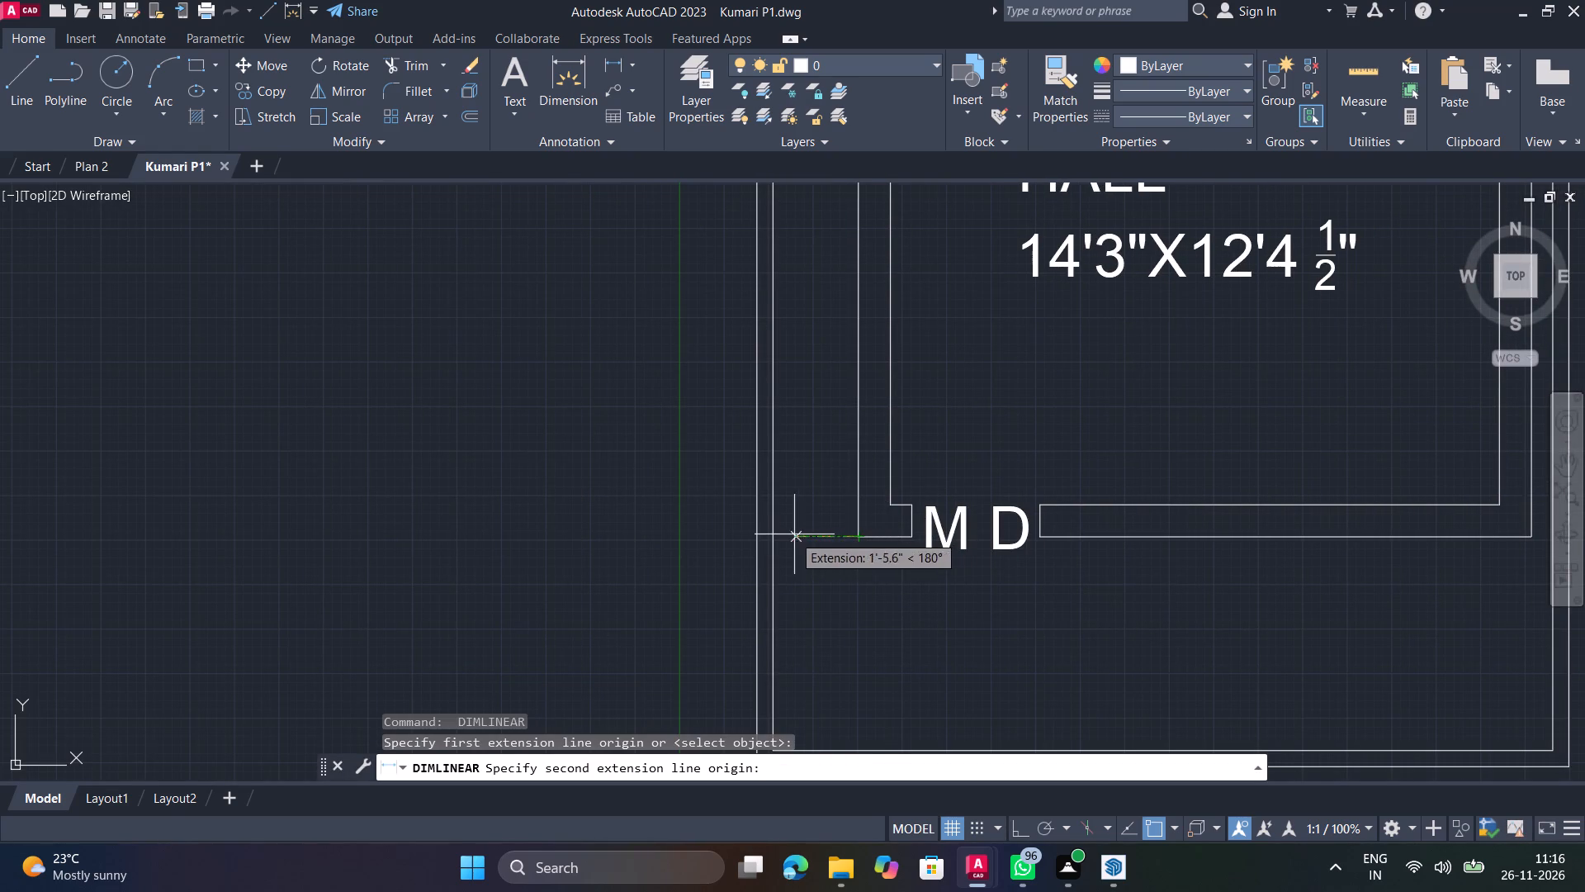
click(770, 537)
key(Escape)
Measure the first-floor gap from the upper stair flight's corner to the stairwell's edge line, leaving no dimension placed.
scroll(776, 542, down, 5)
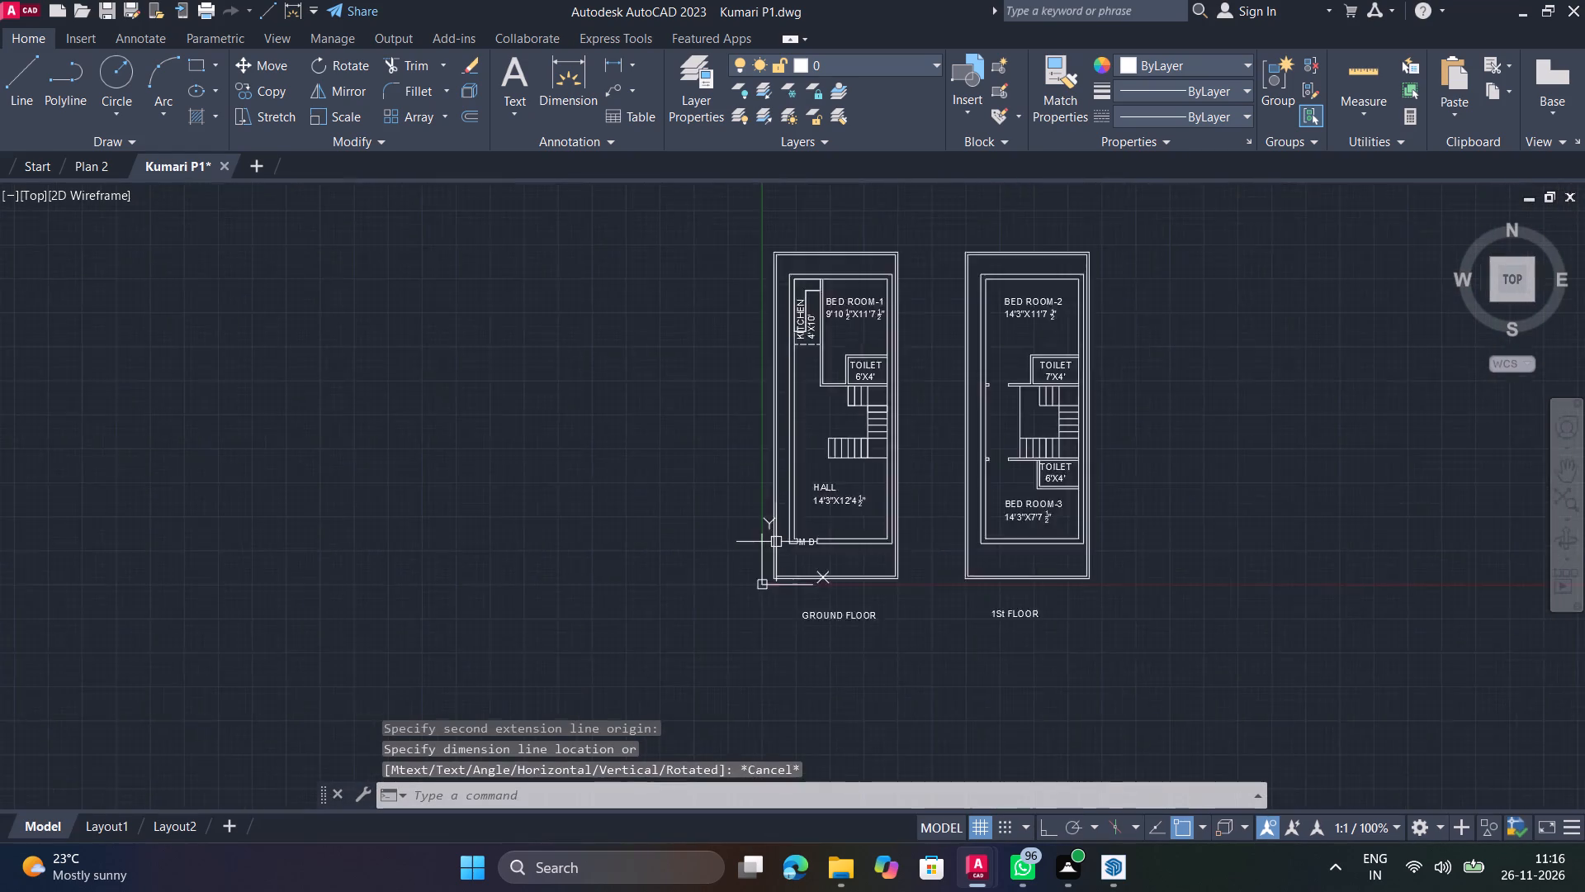
scroll(776, 542, down, 2)
scroll(899, 524, up, 3)
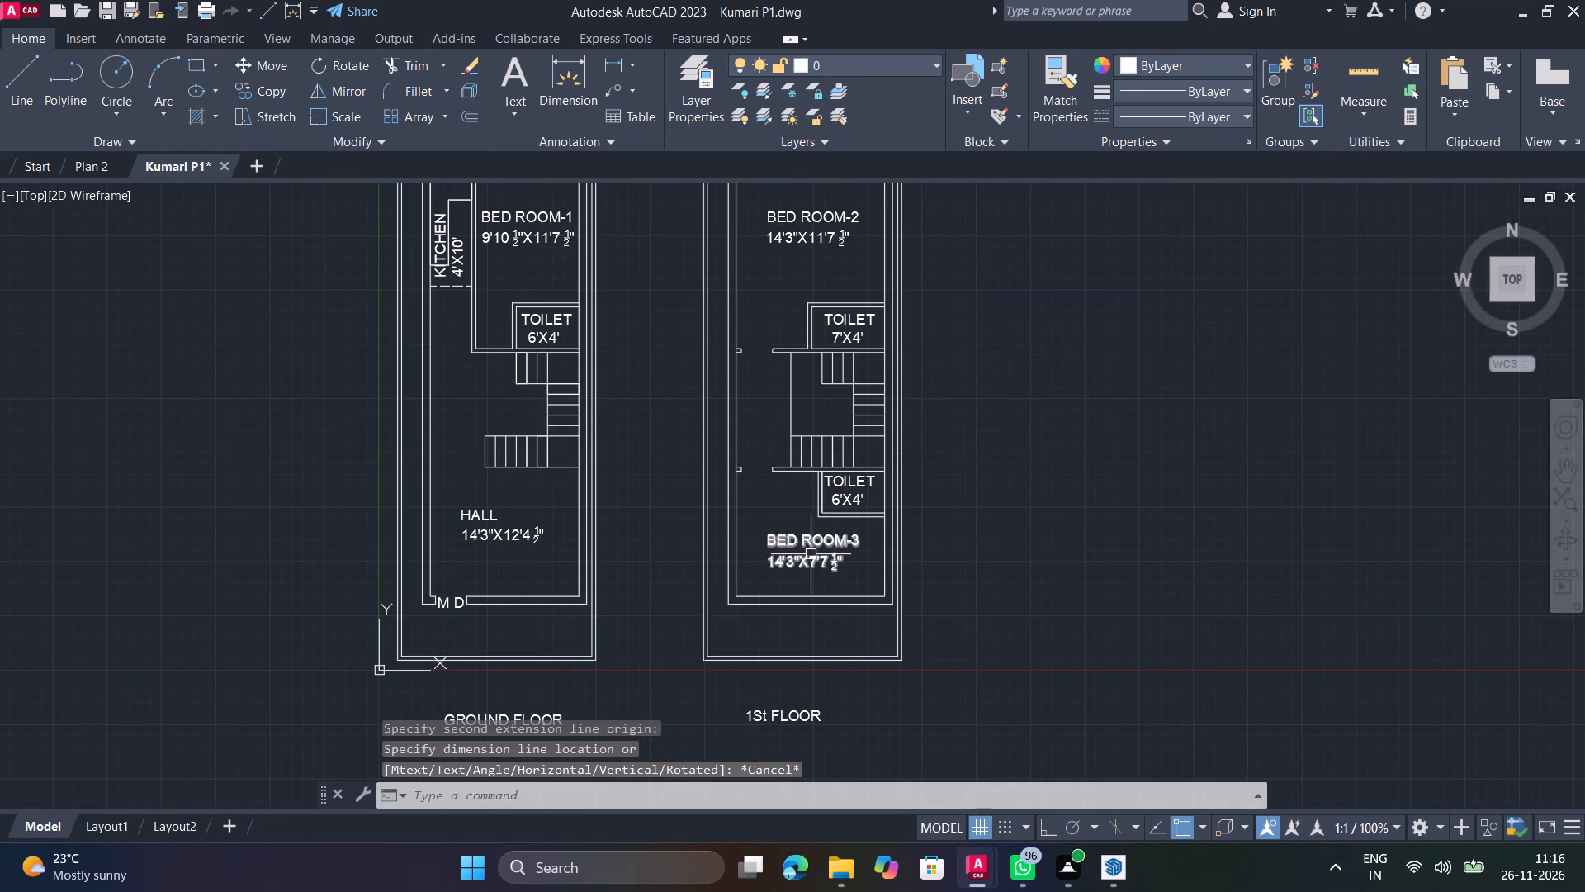
scroll(811, 554, up, 2)
middle_drag(779, 455, 899, 738)
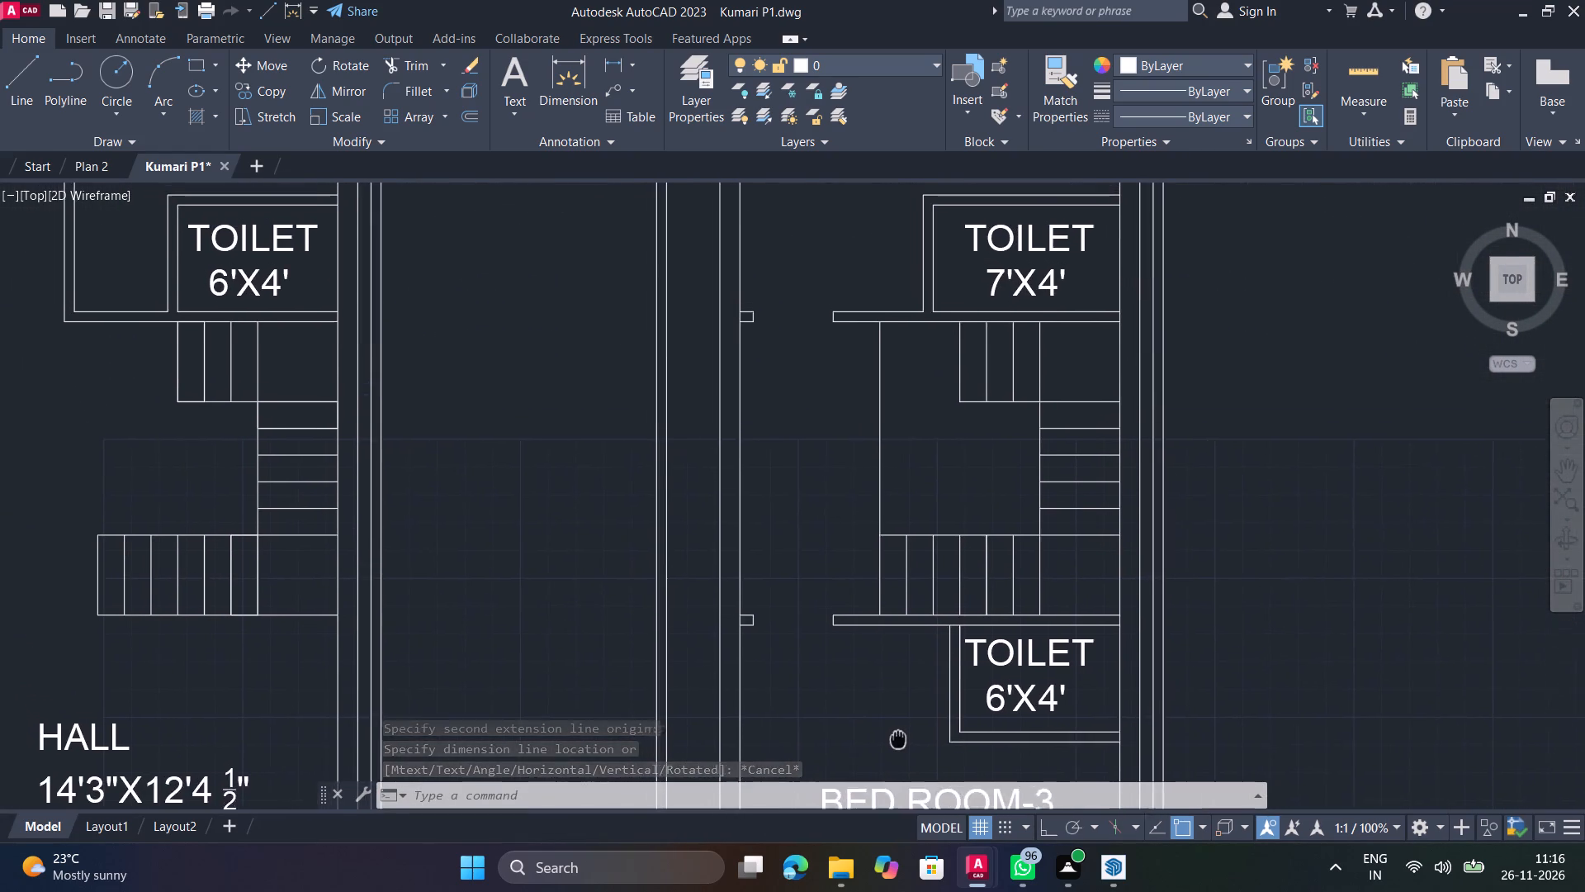
middle_drag(899, 738, 904, 748)
middle_drag(893, 439, 864, 557)
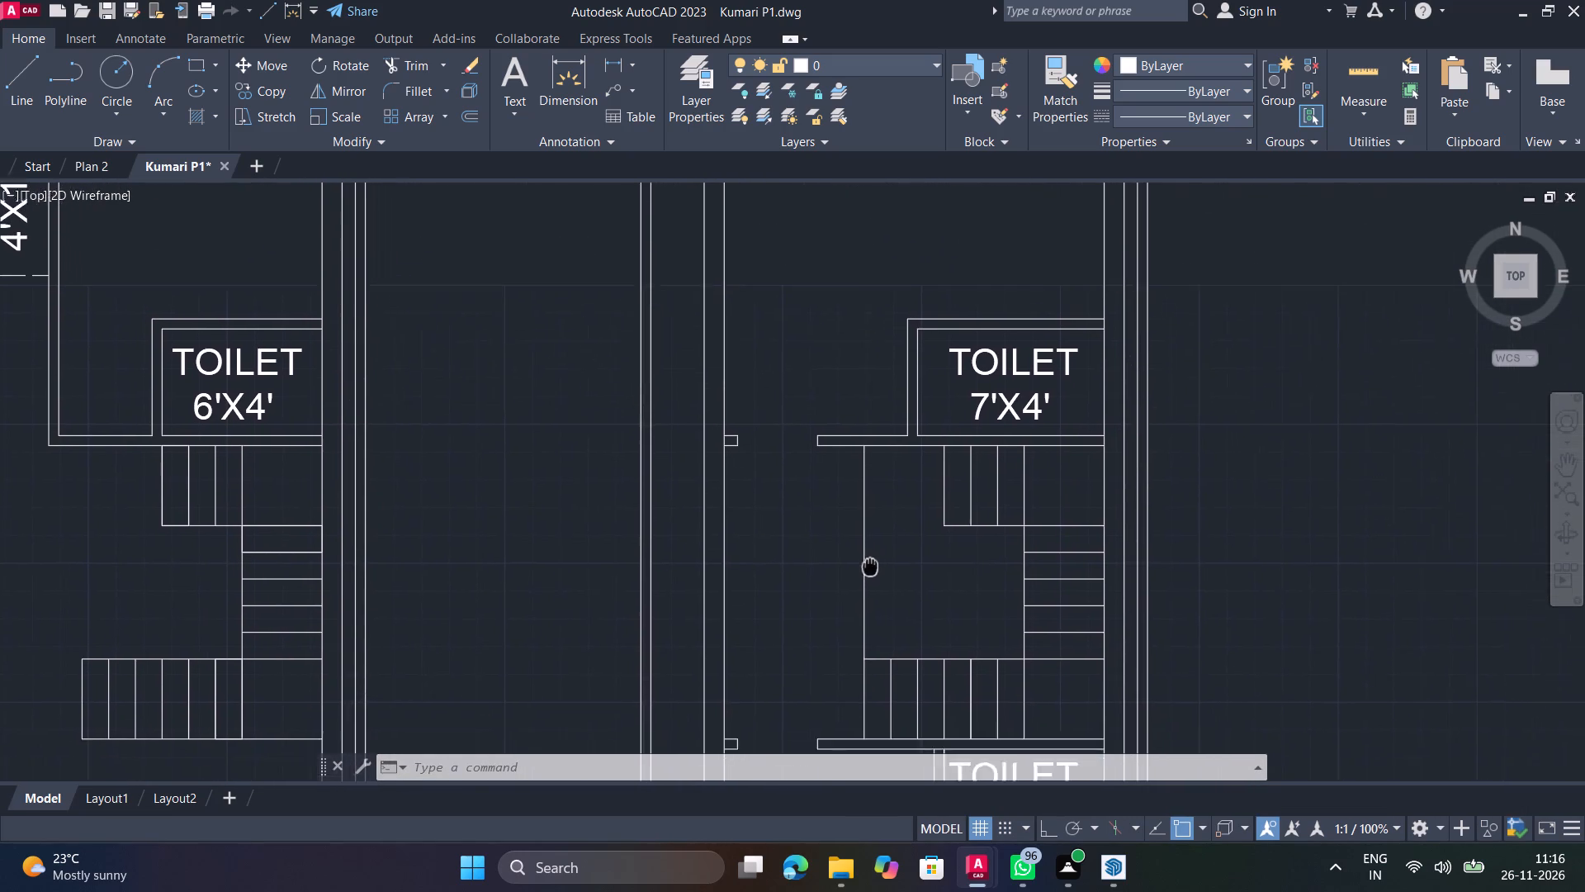
middle_drag(864, 557, 845, 529)
scroll(845, 529, up, 1)
key(space)
click(963, 463)
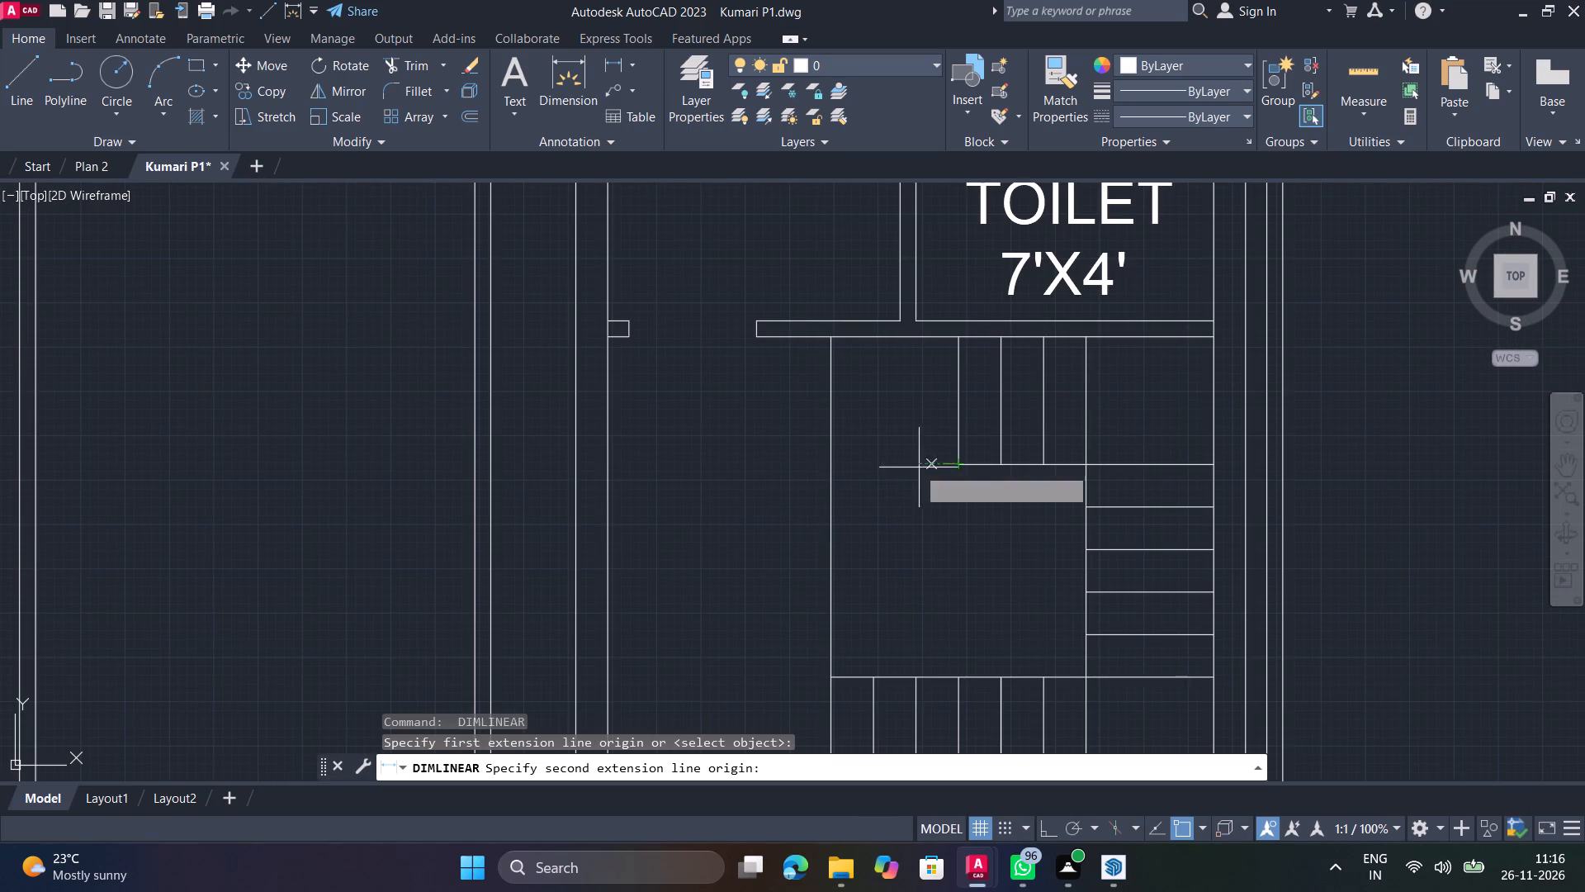
click(832, 466)
key(Escape)
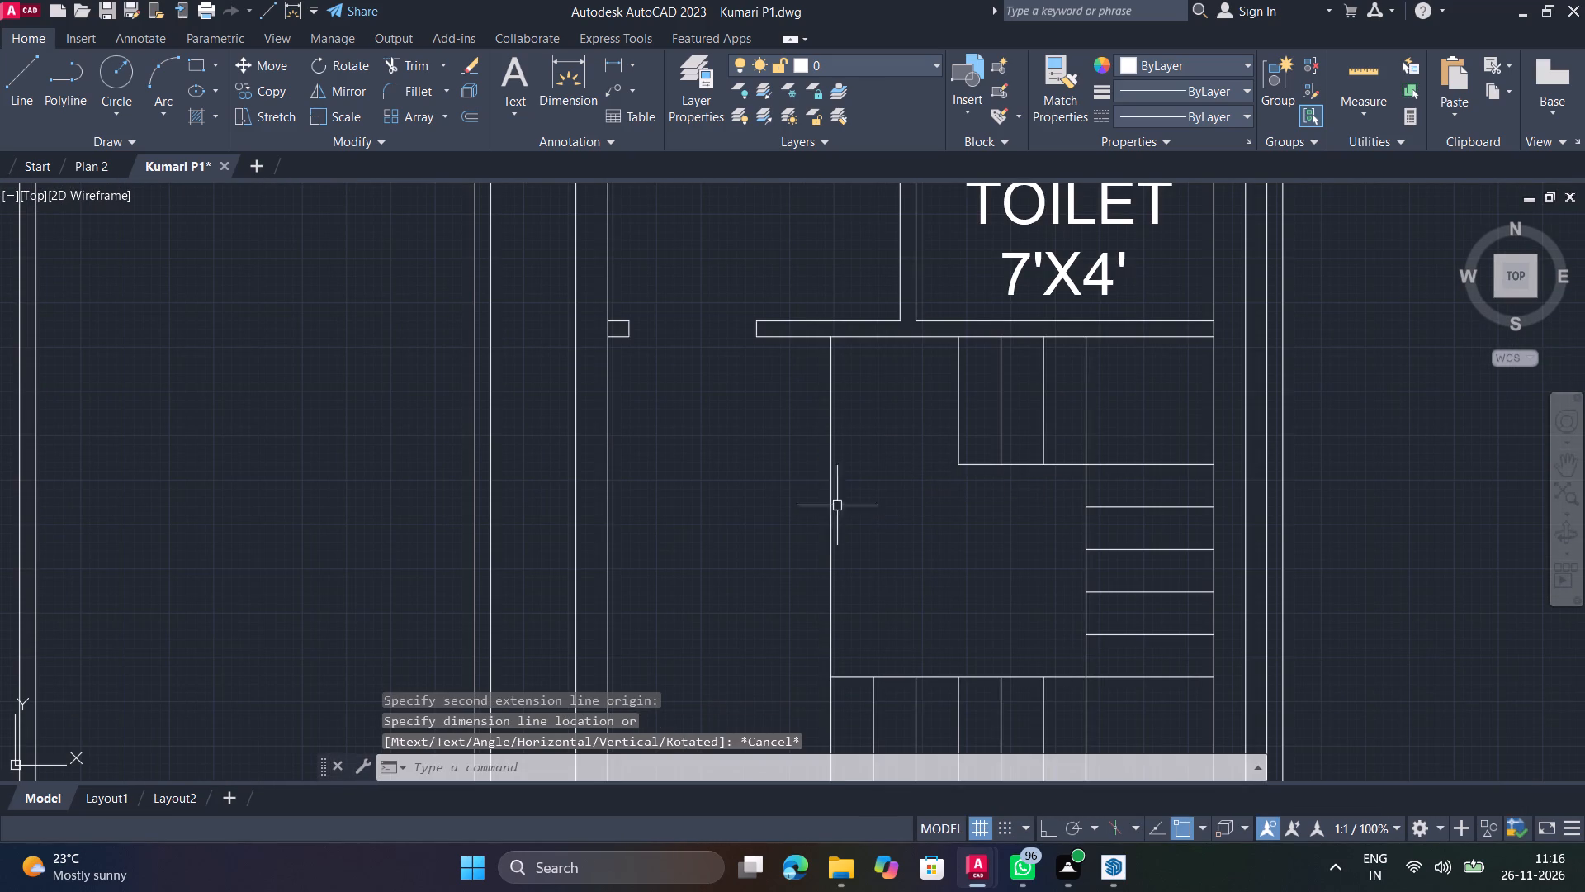
Measure the first-floor stairwell's width from its edge line's lower corner to the side stair flight, leaving no dimension placed.
key(space)
click(832, 671)
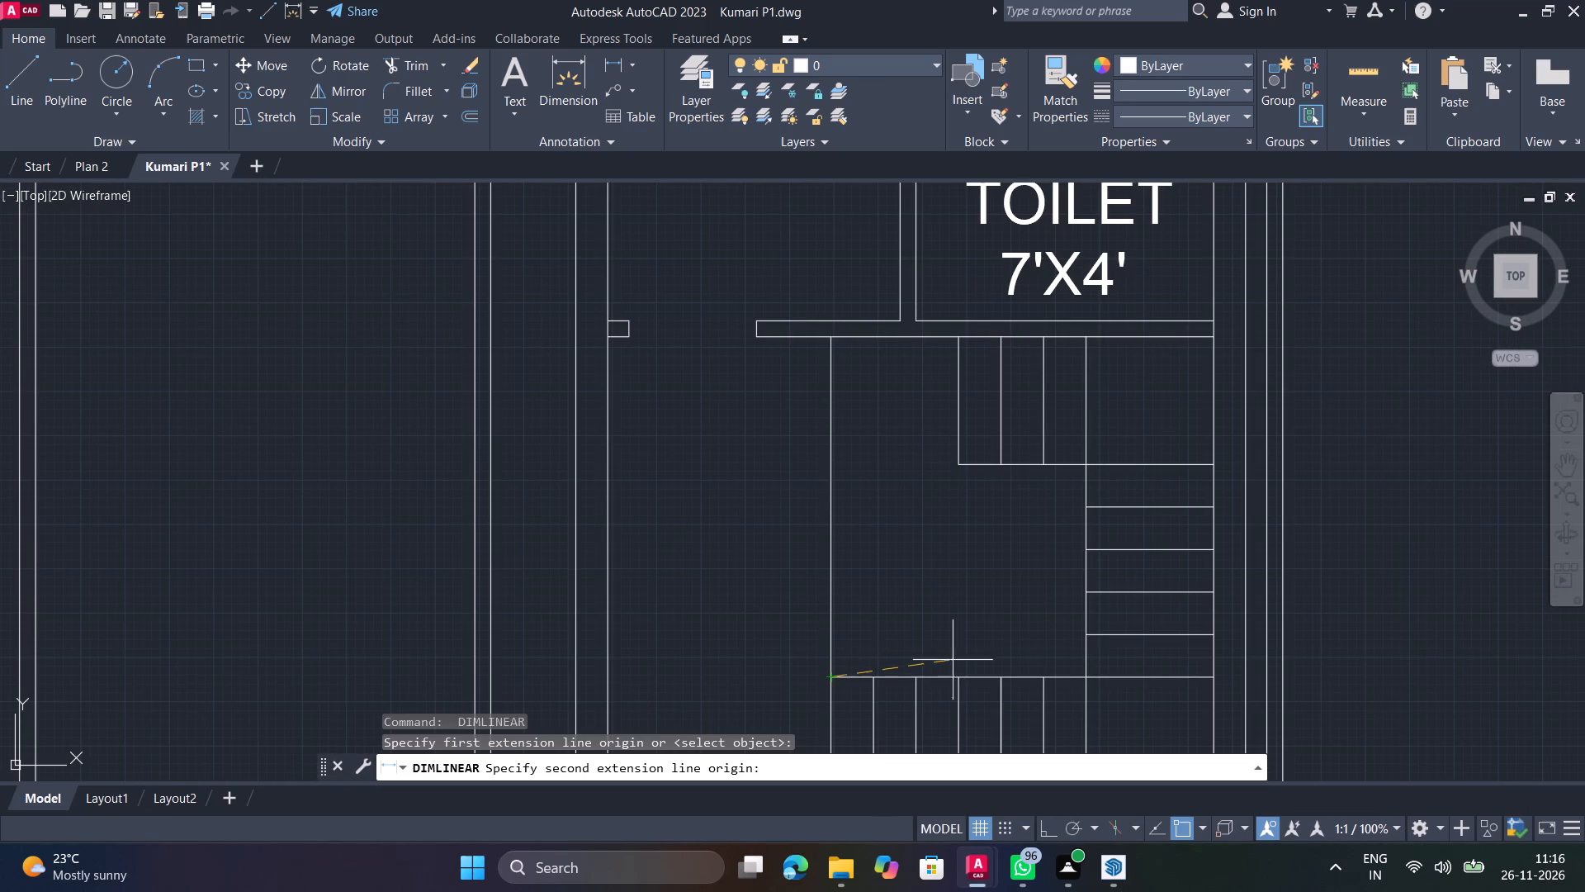
click(1088, 680)
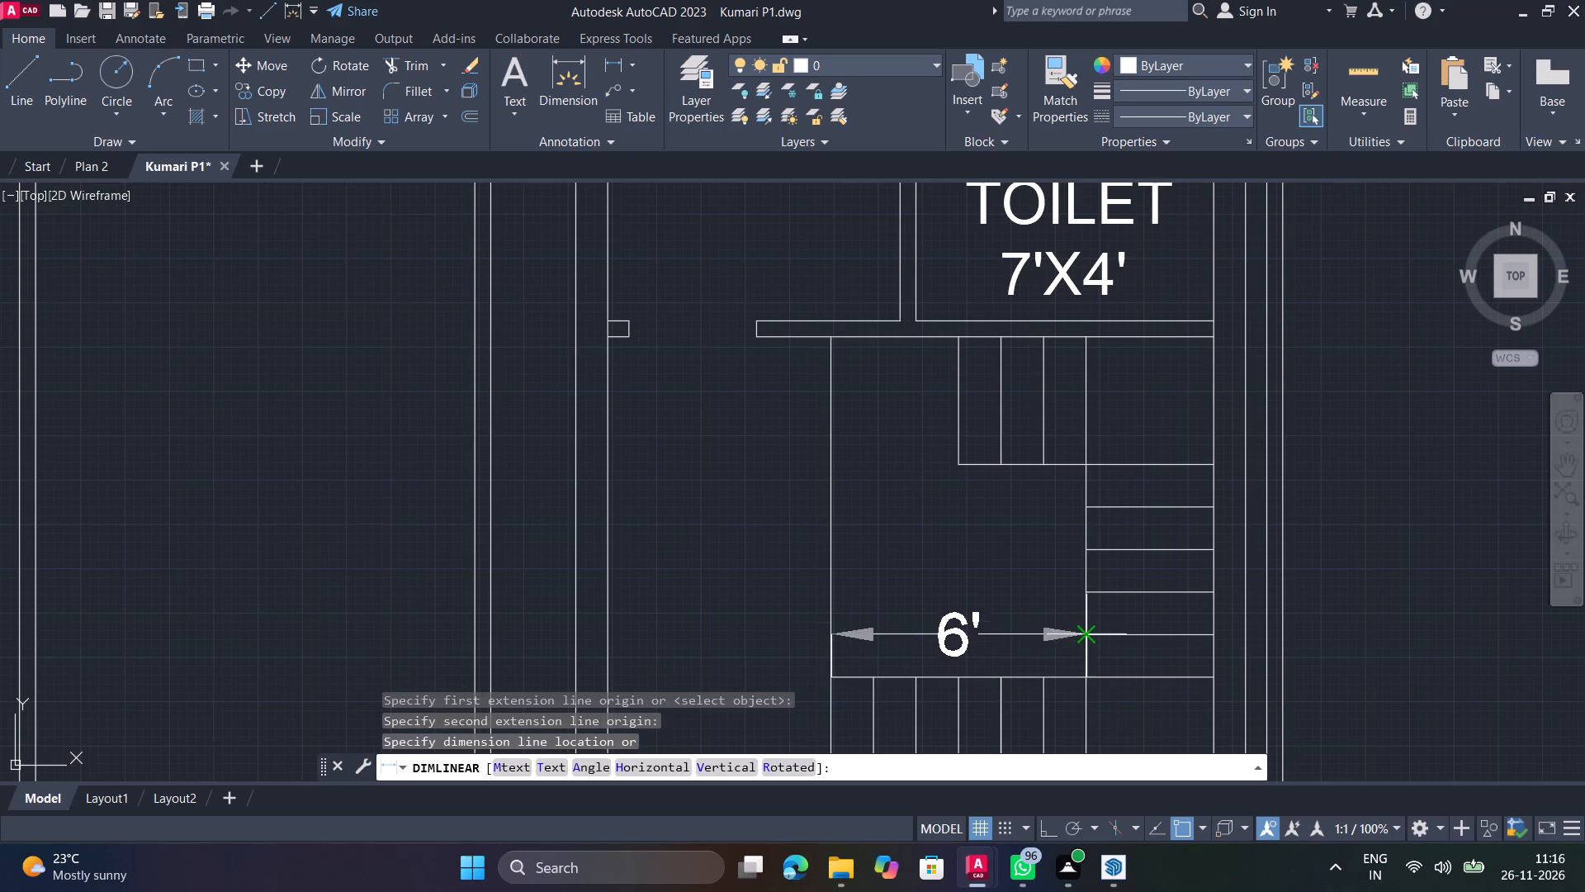
key(Escape)
Measure the ground-floor rear setback from the outer wall corner behind Bed Room-1 to the boundary wall, leaving no dimension placed.
scroll(1076, 625, down, 4)
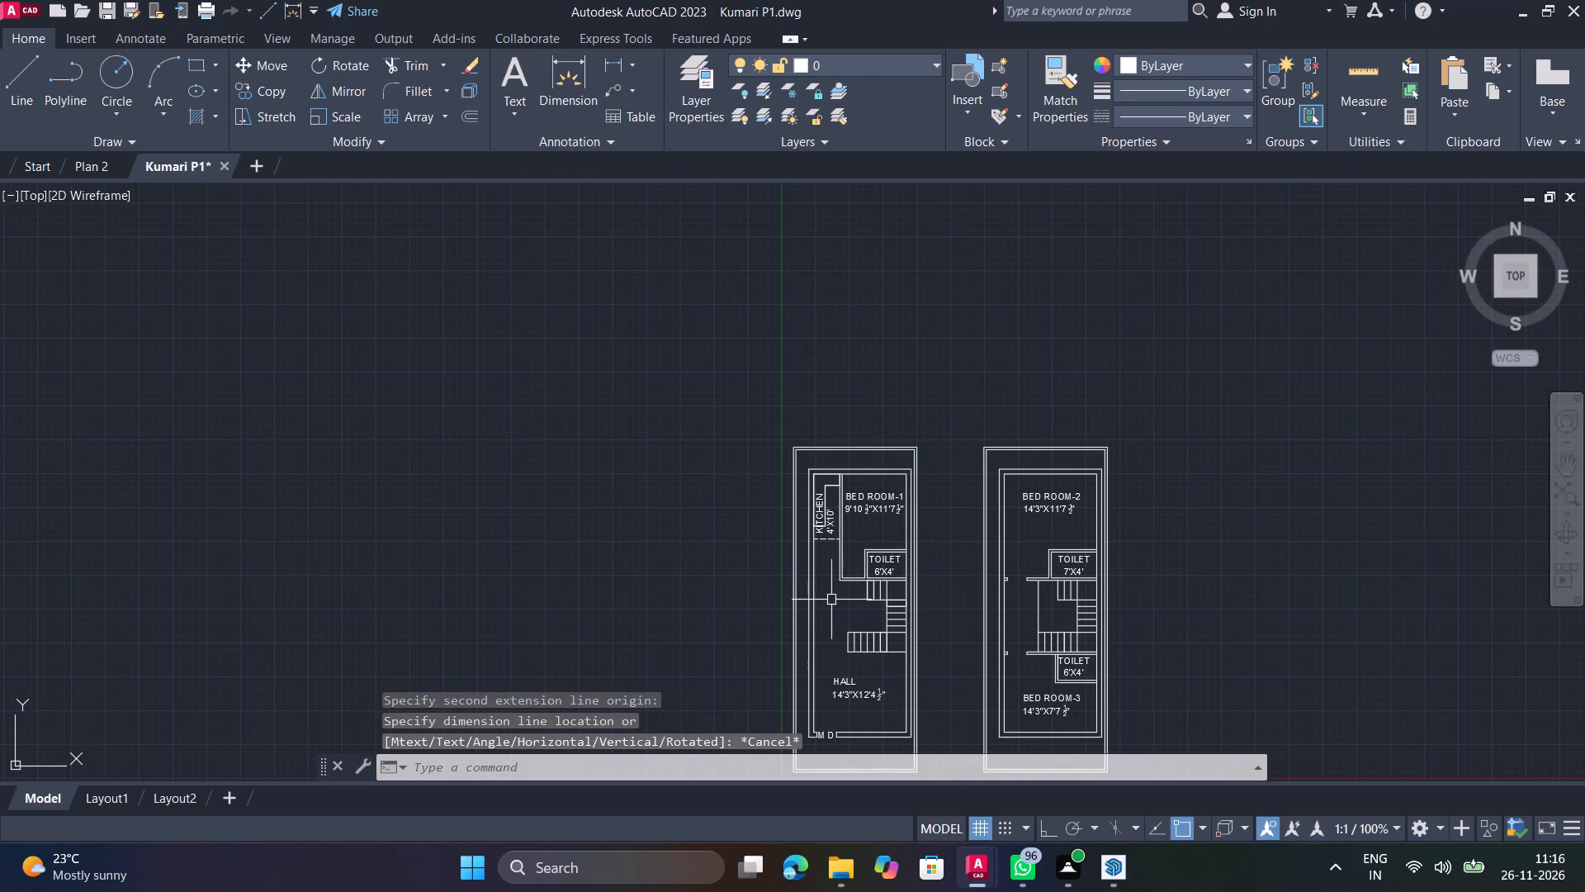
scroll(831, 600, up, 2)
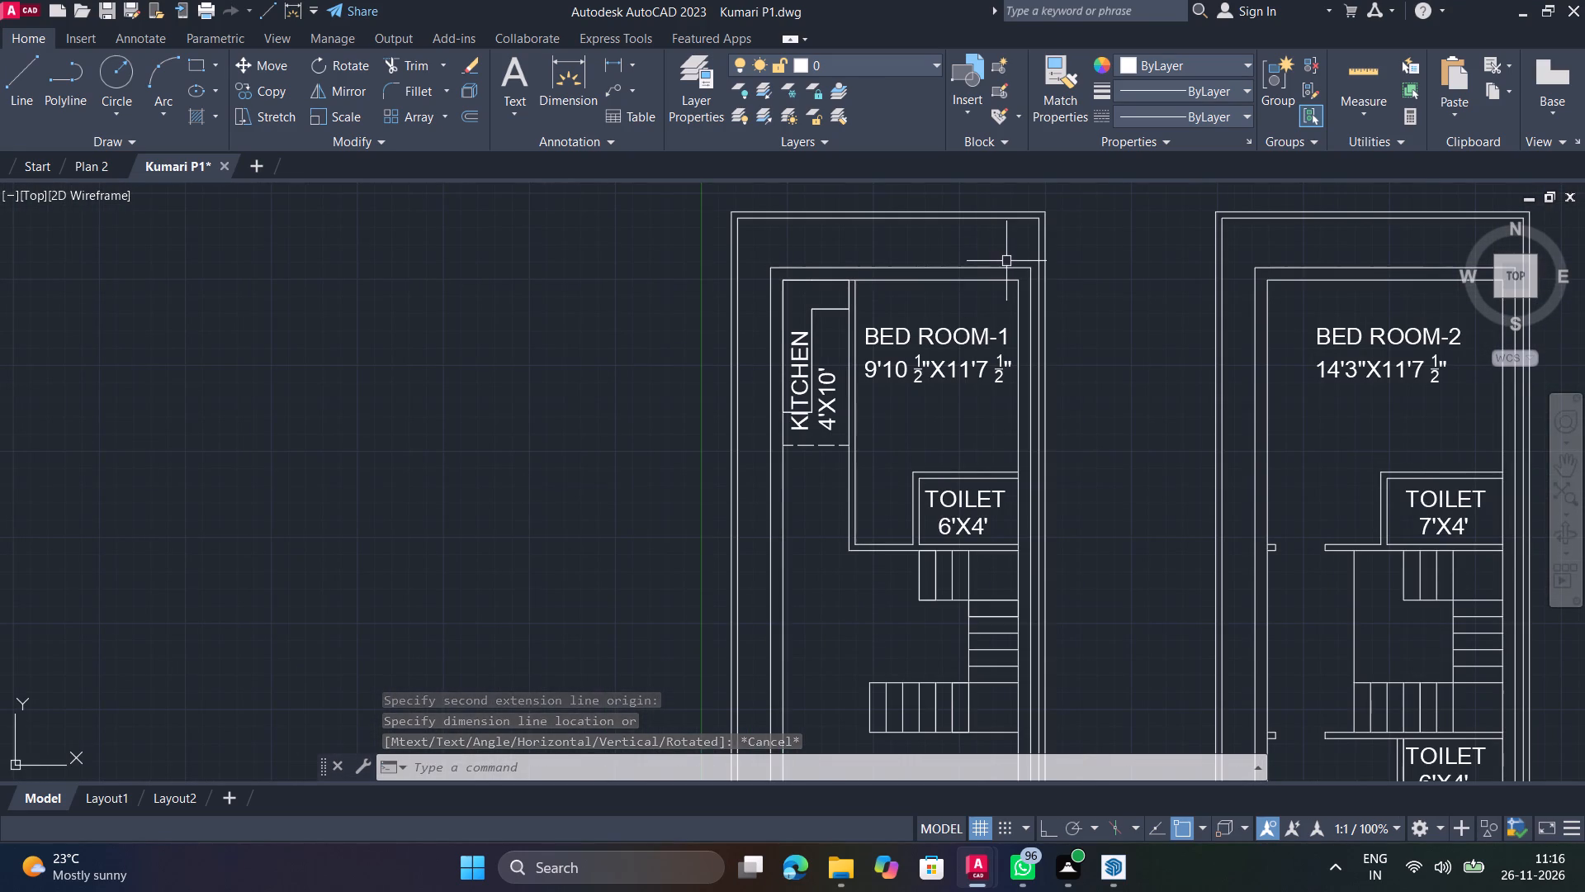
key(space)
middle_drag(1014, 264, 982, 441)
scroll(982, 447, up, 2)
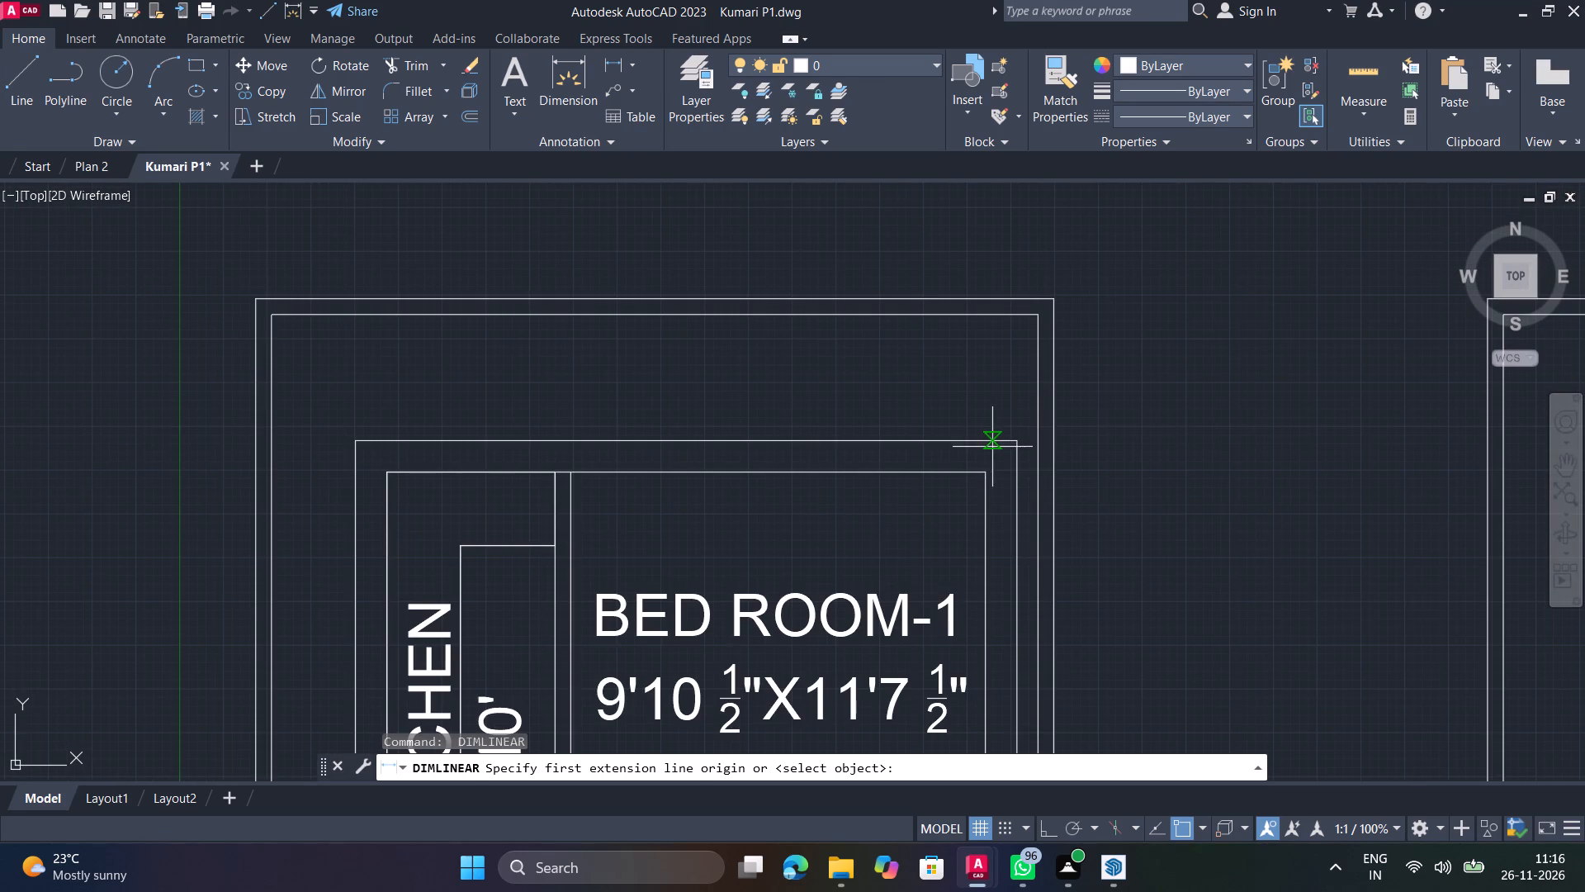
click(1014, 445)
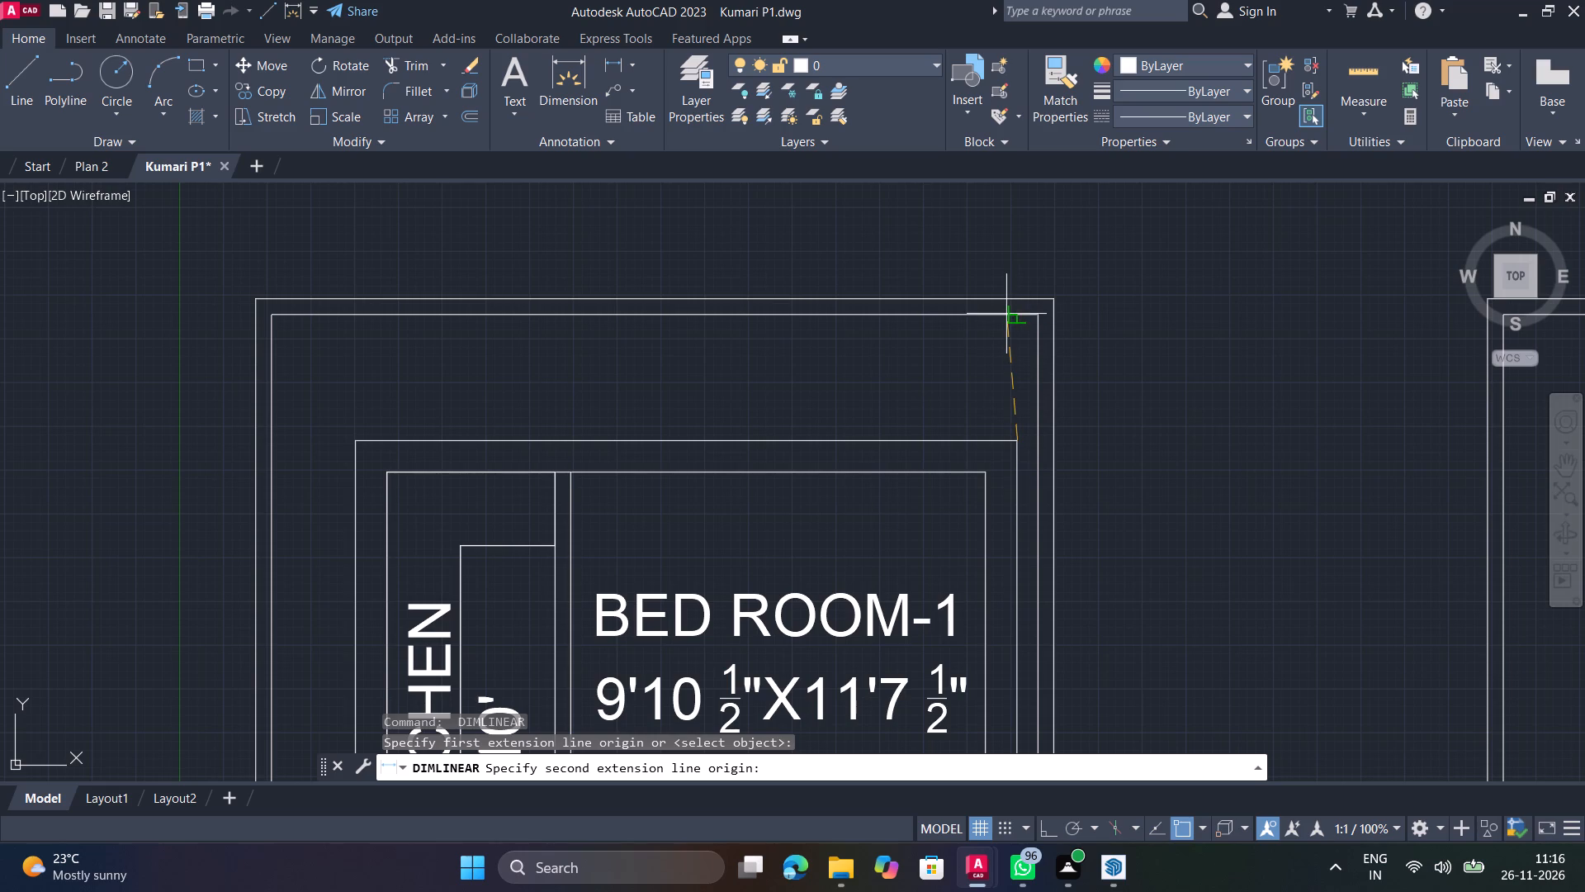
click(1020, 316)
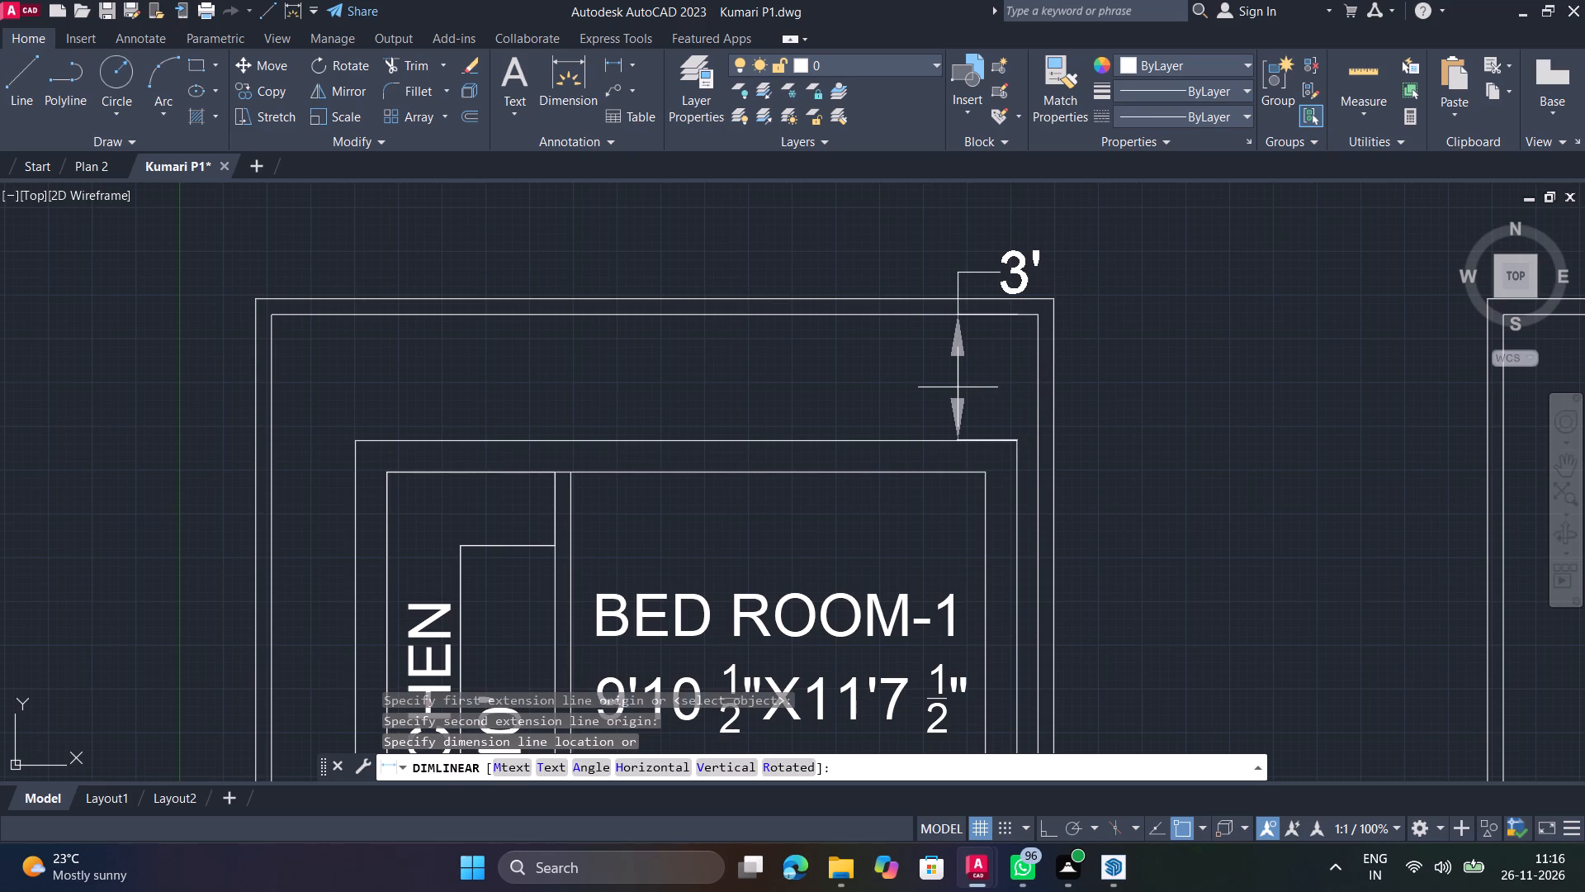
key(Escape)
Measure the first-floor rear setback from the outer wall corner behind Bed Room-2 to the boundary wall, leaving no dimension placed.
scroll(948, 365, down, 4)
scroll(872, 427, up, 2)
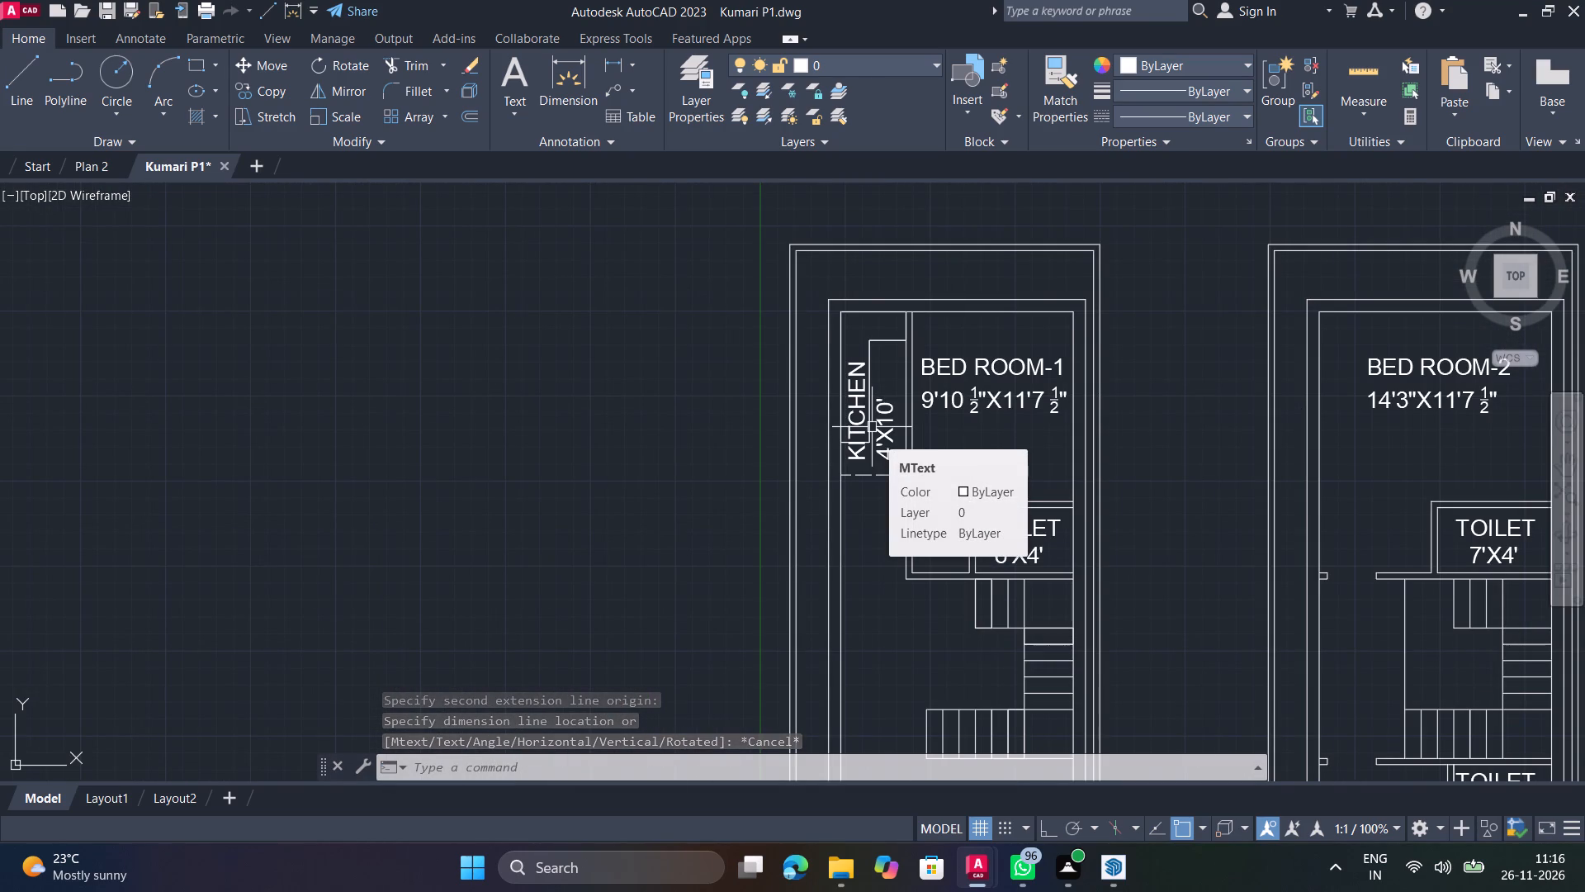
scroll(872, 427, down, 1)
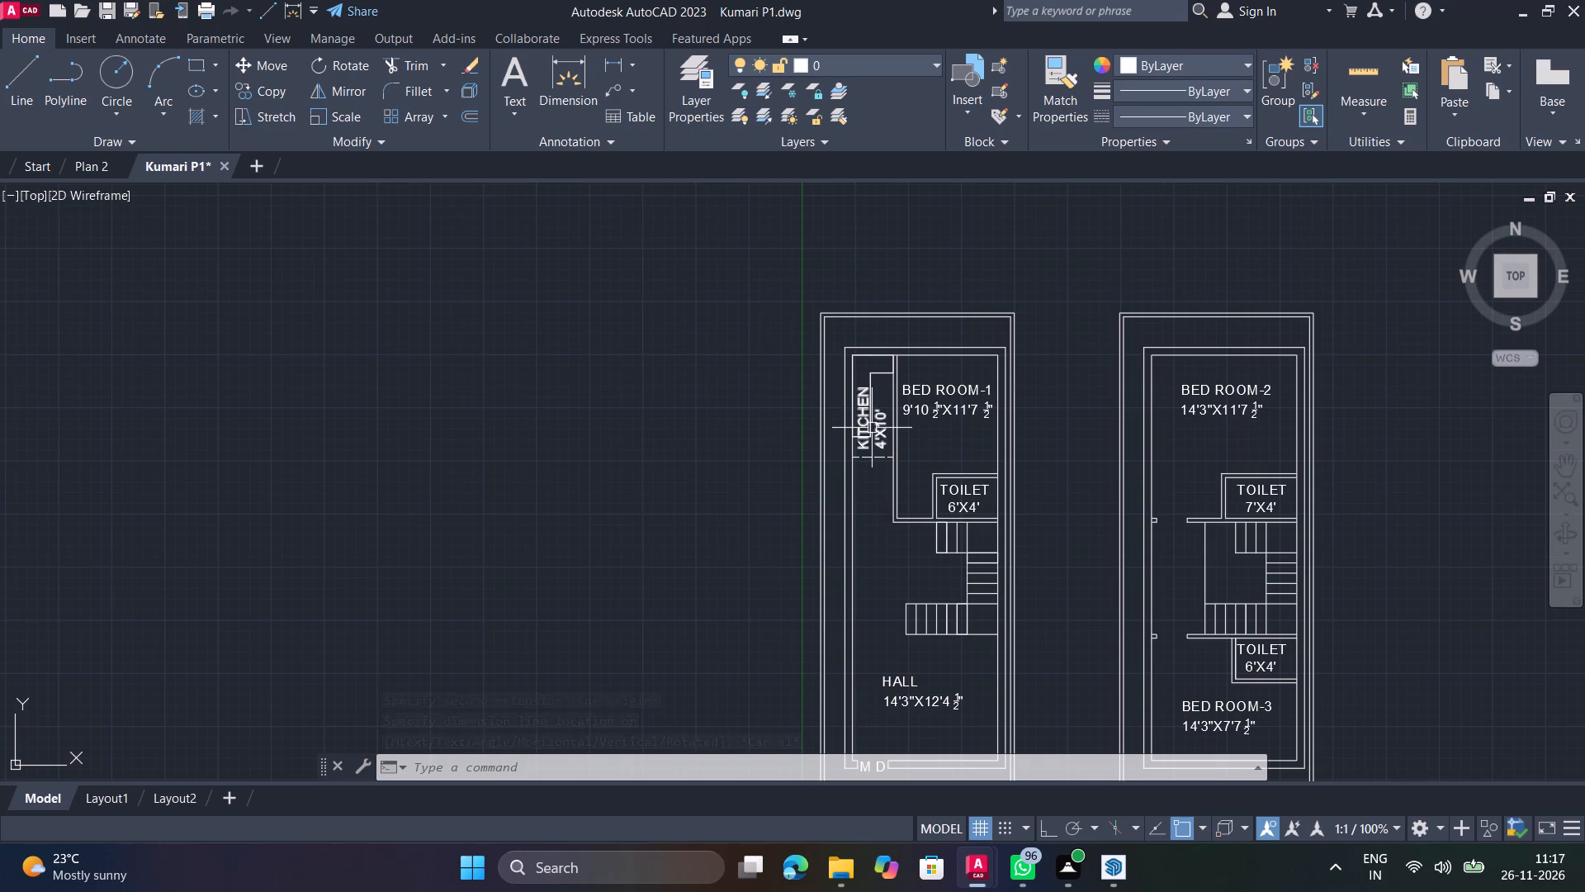
middle_drag(882, 467, 746, 390)
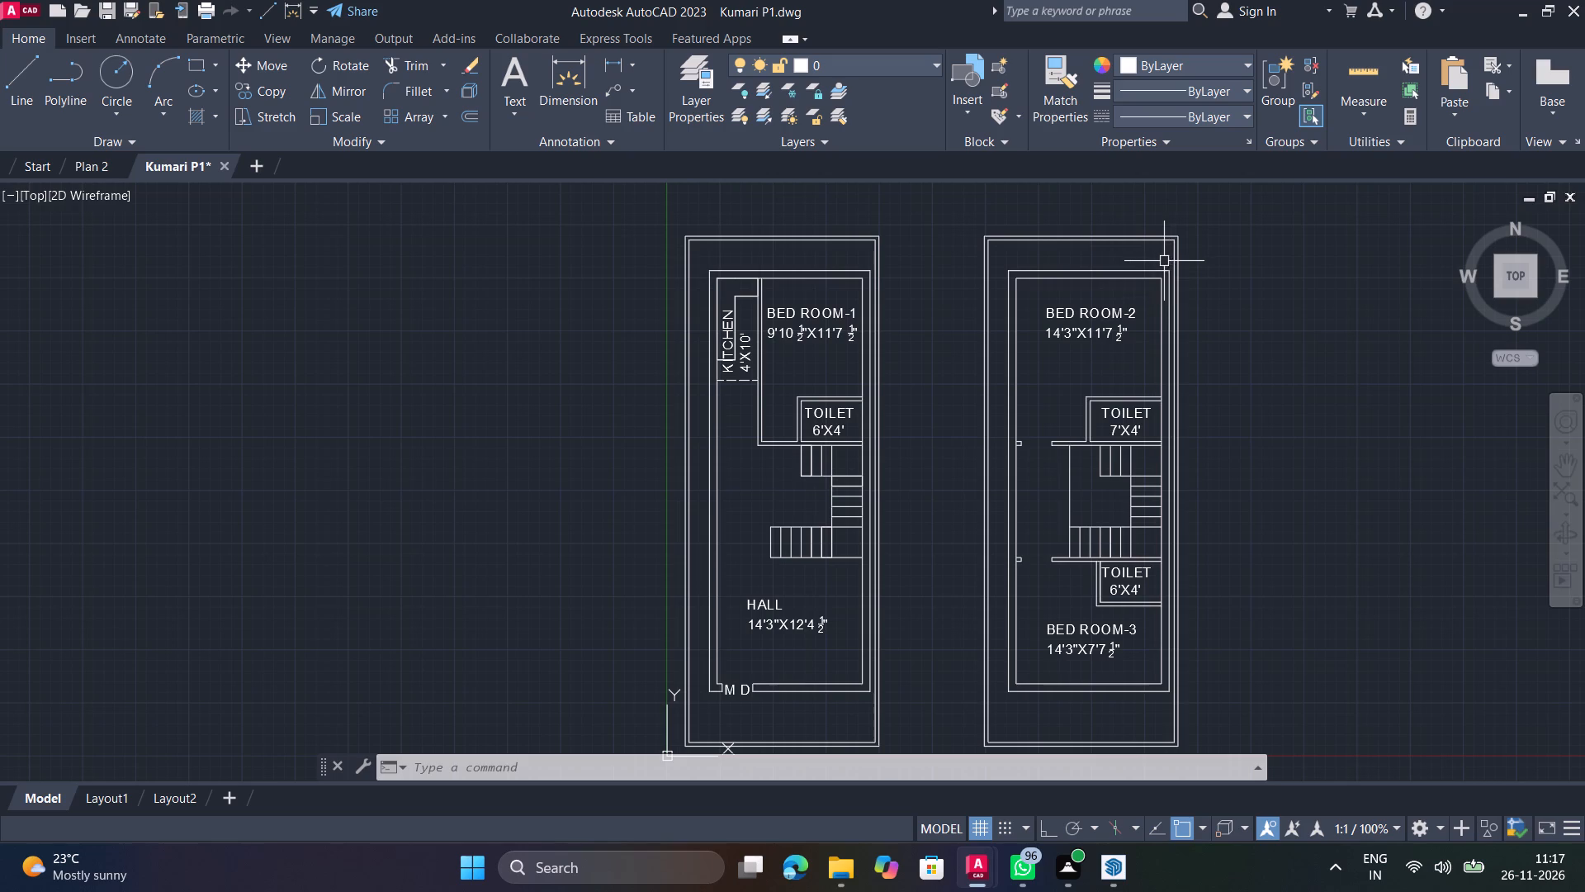
key(space)
scroll(1166, 265, up, 3)
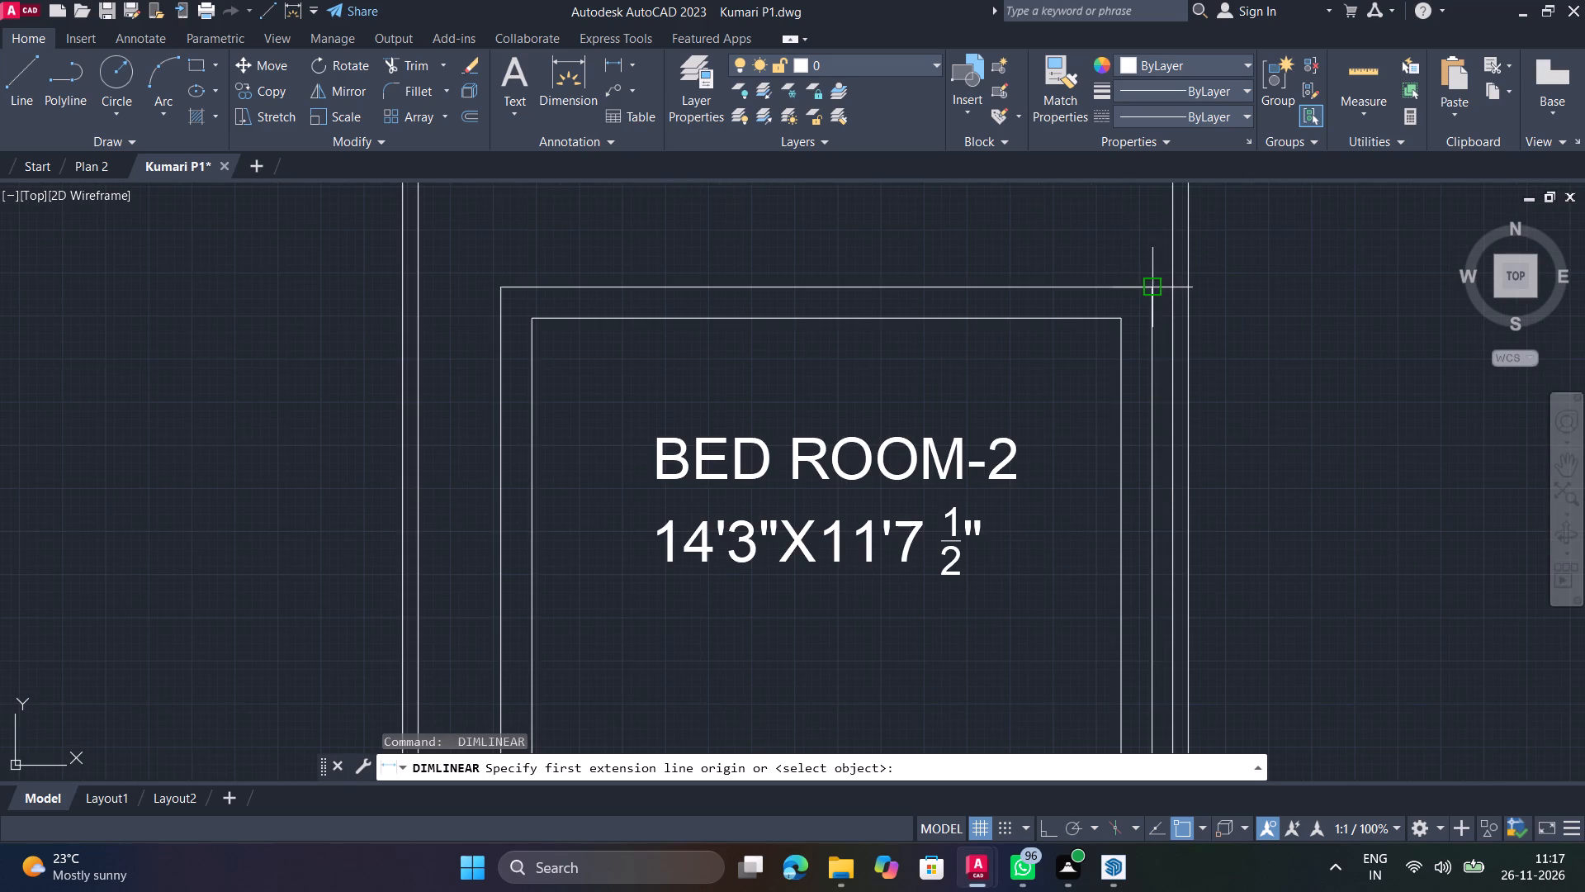
click(1148, 282)
middle_drag(1145, 273, 1155, 542)
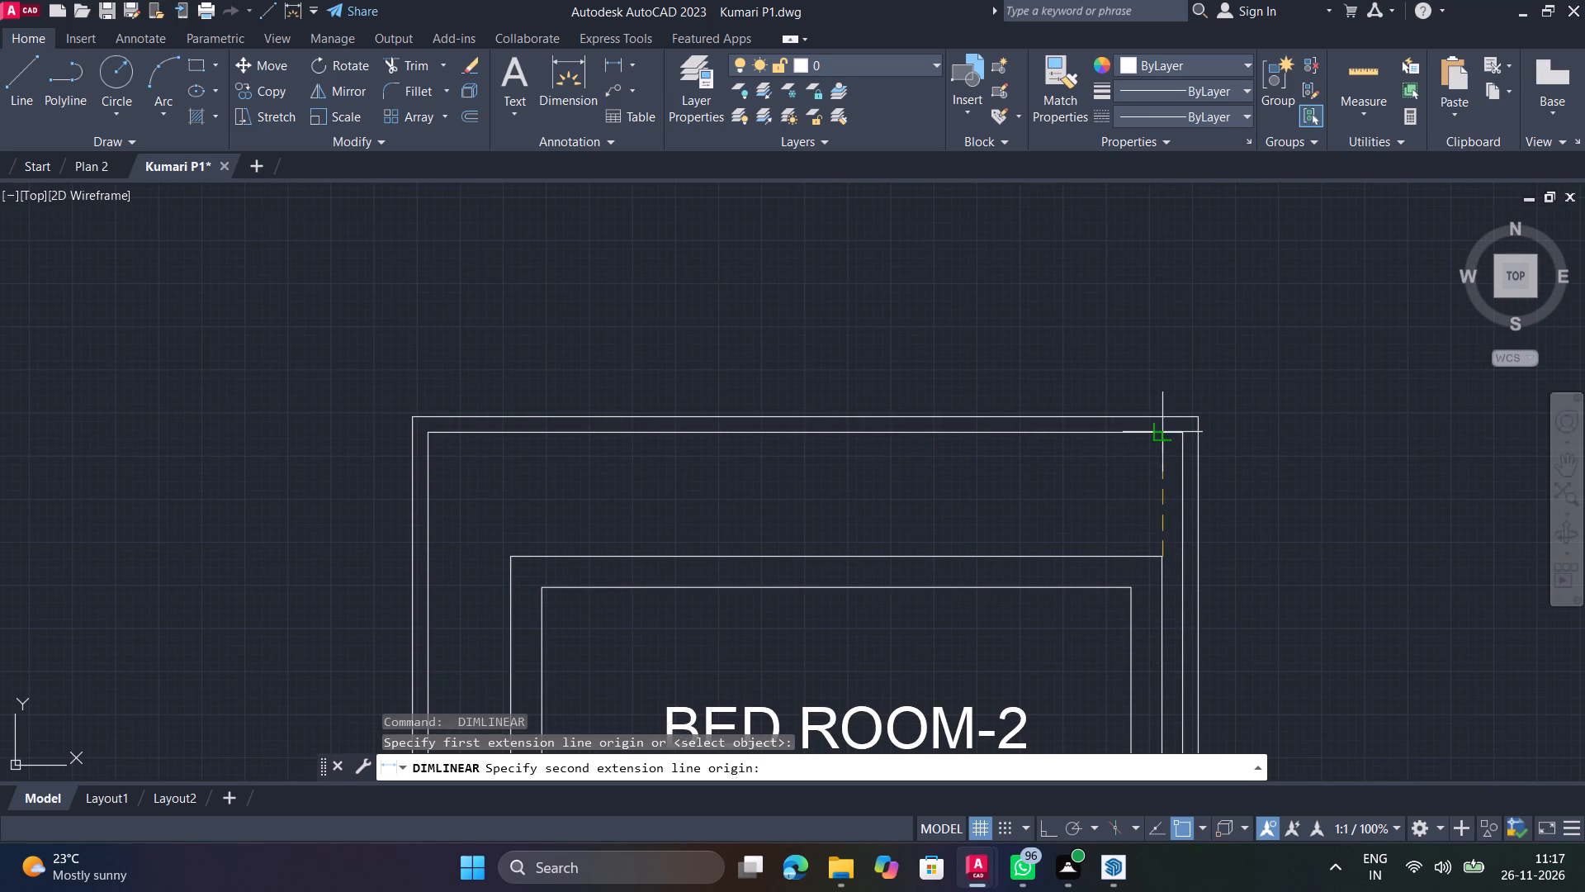
click(1165, 434)
key(Escape)
Examine the ground-floor and first-floor plans side by side, including the room layouts, size labels and staircases.
scroll(1100, 376, down, 4)
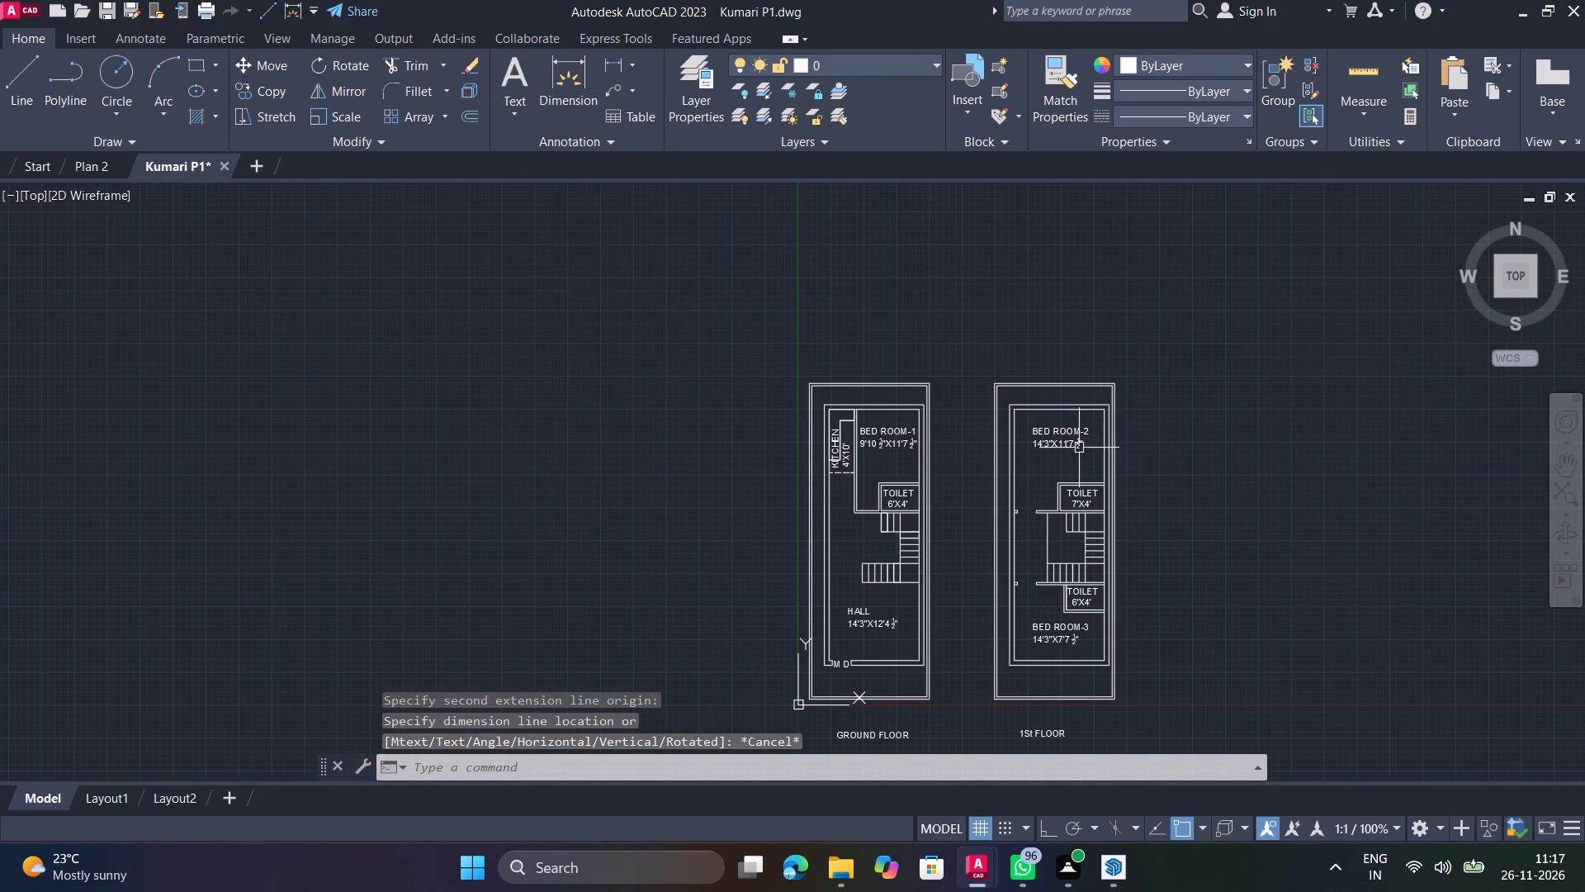
scroll(1072, 520, up, 3)
scroll(962, 500, down, 2)
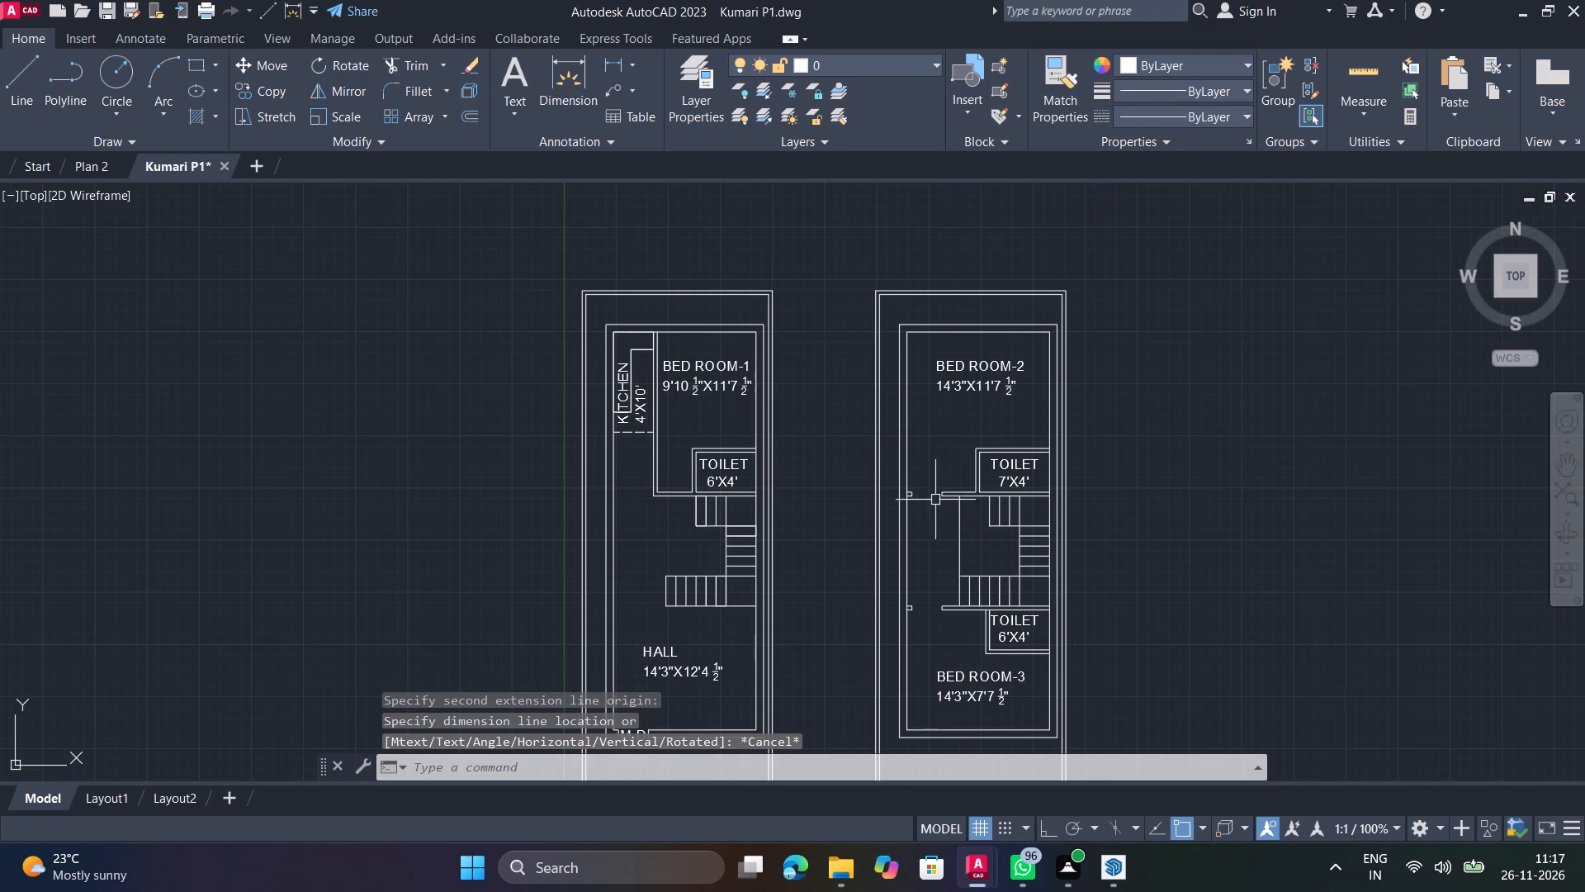
middle_drag(1181, 429, 1441, 323)
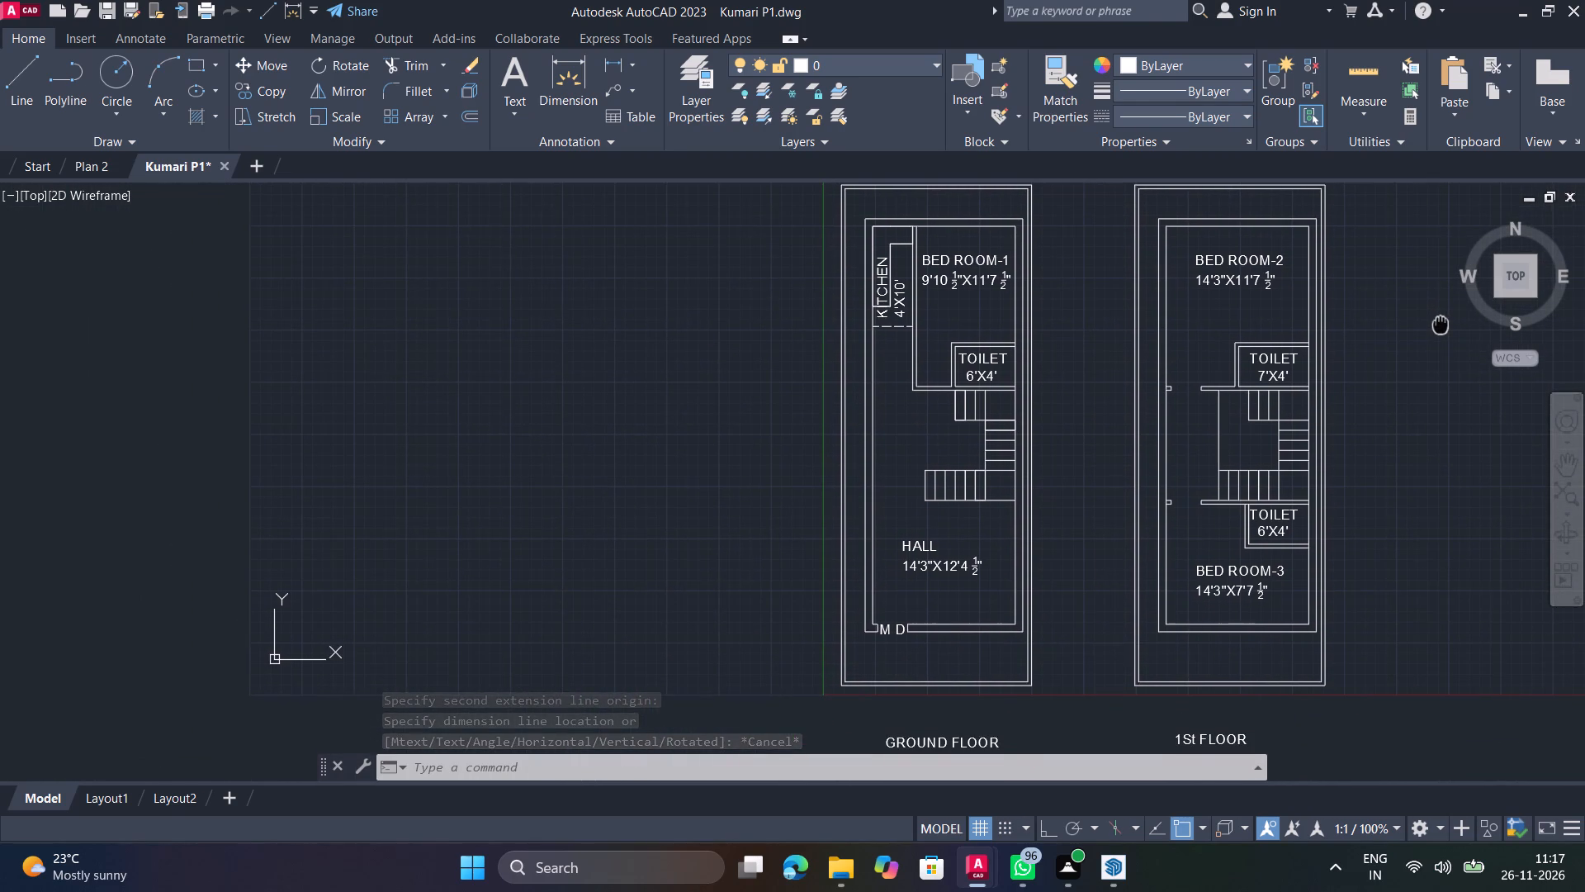
middle_drag(1441, 323, 1435, 353)
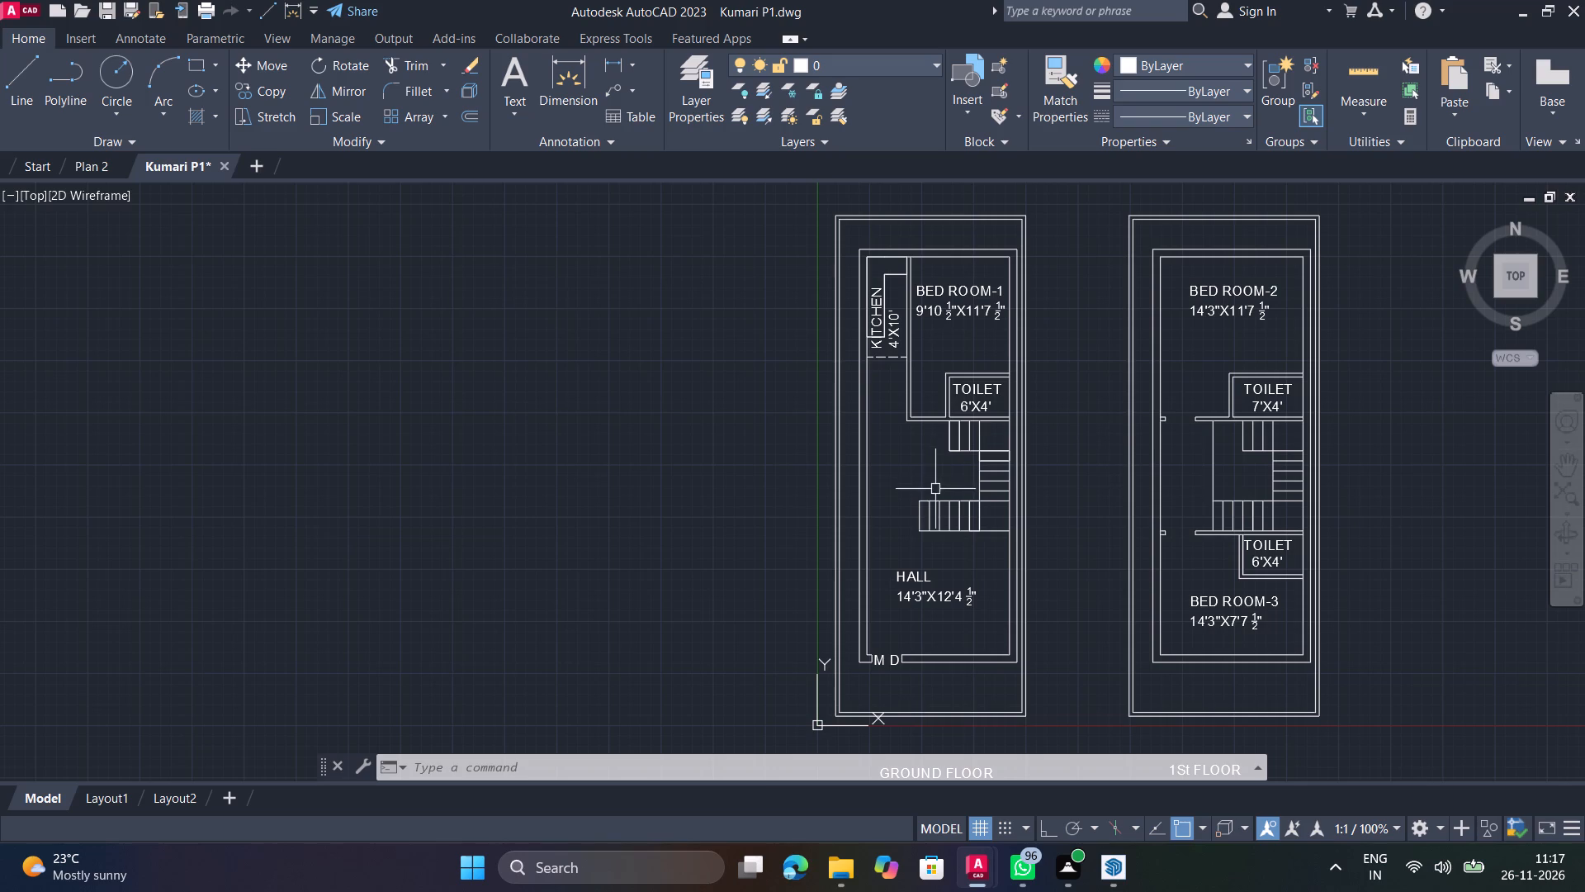
middle_drag(988, 523, 722, 517)
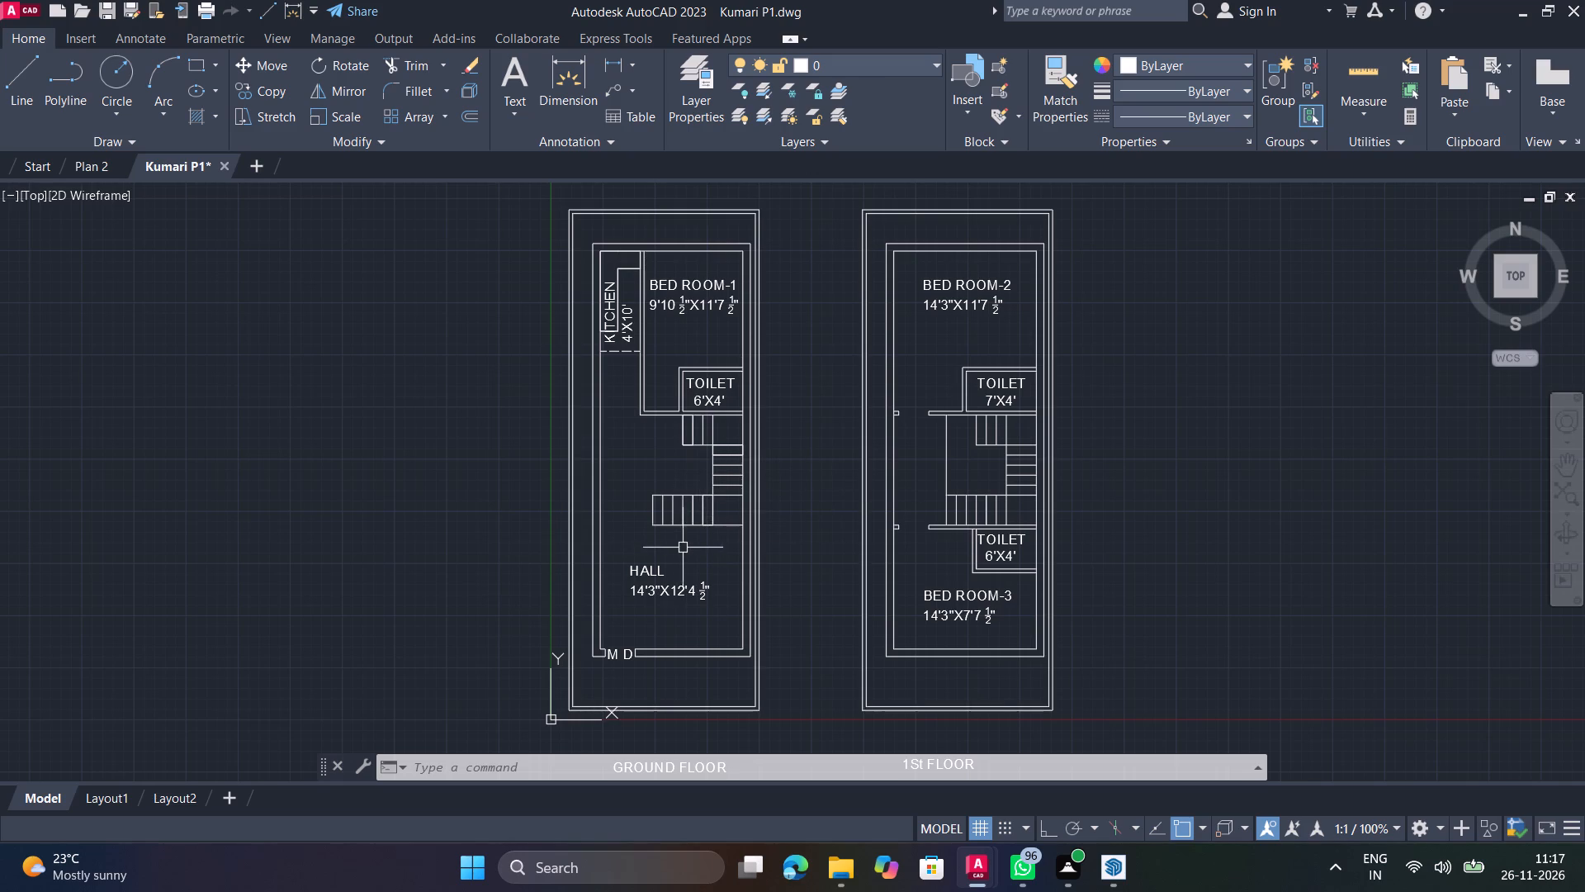
middle_drag(677, 541, 616, 474)
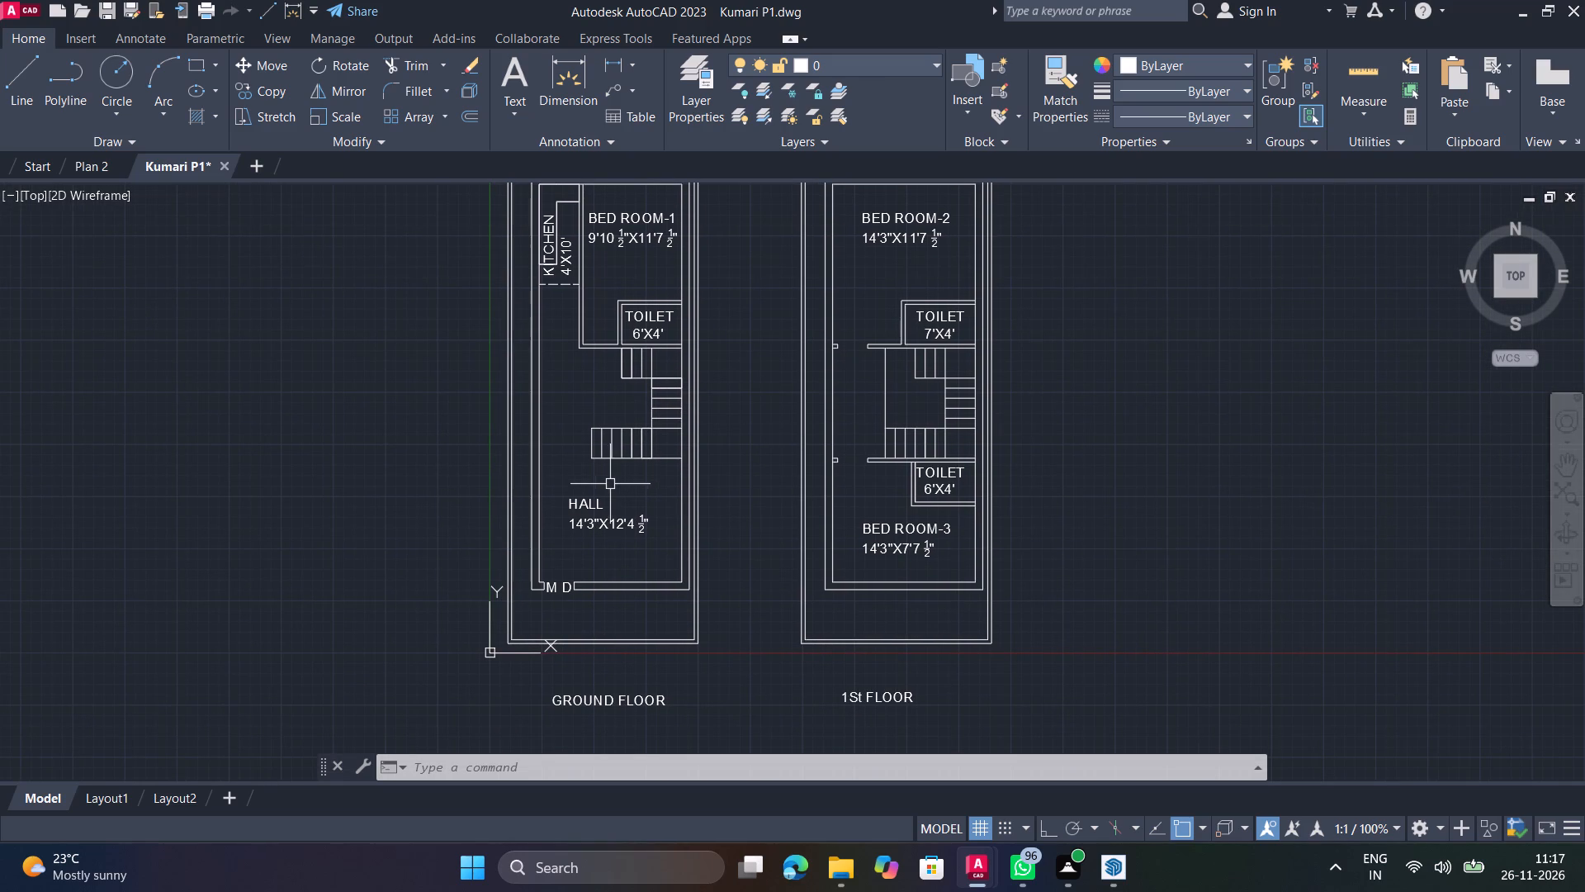
middle_drag(716, 570, 694, 574)
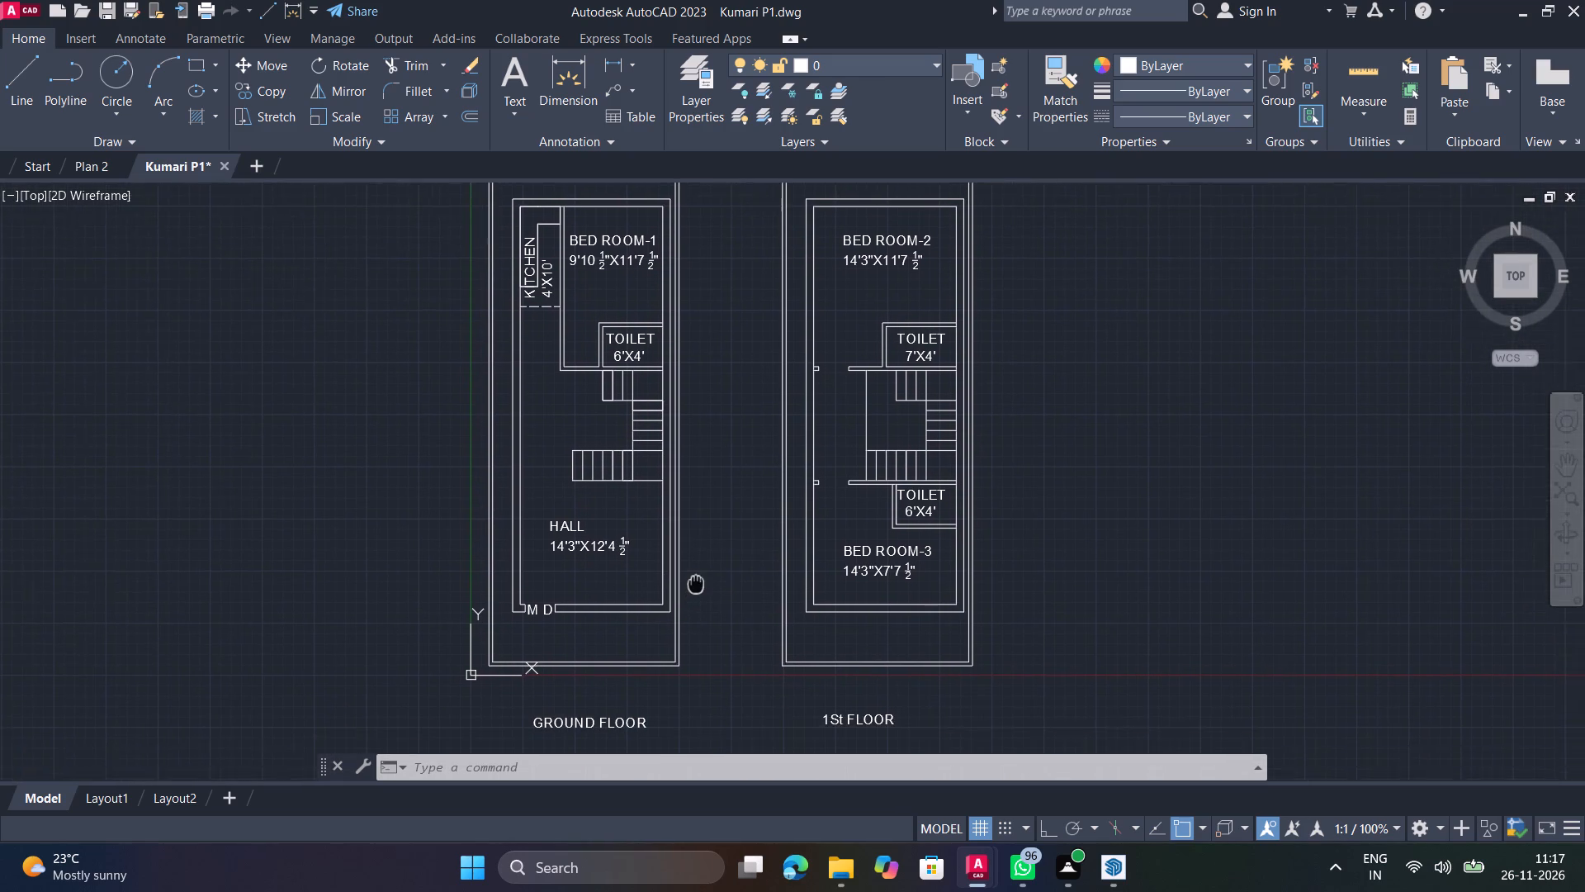
middle_drag(694, 574, 696, 572)
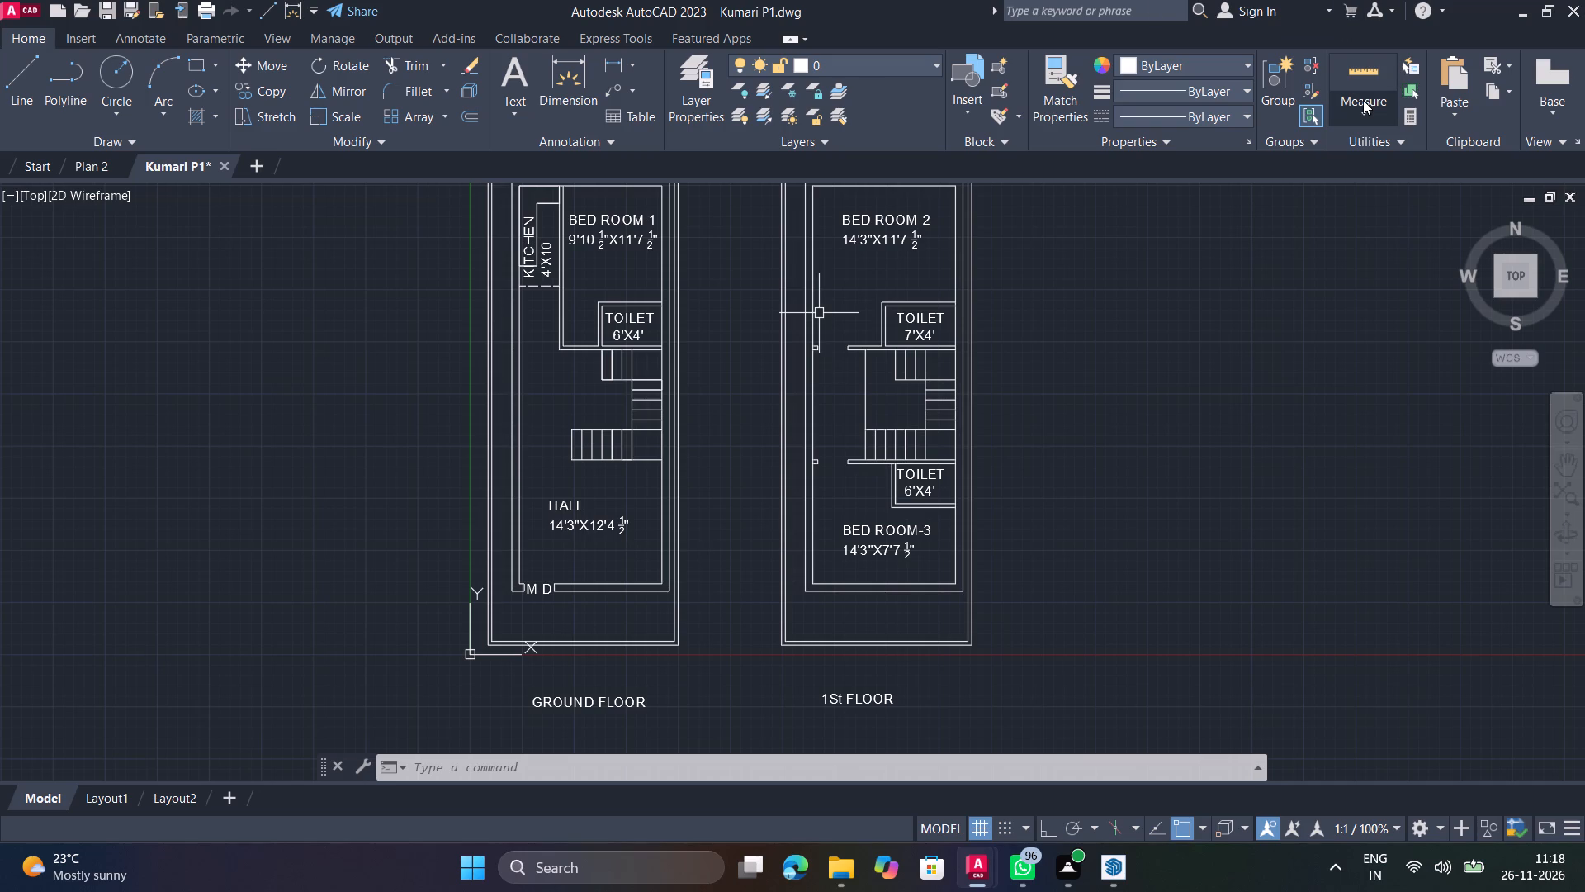
middle_drag(721, 510, 731, 539)
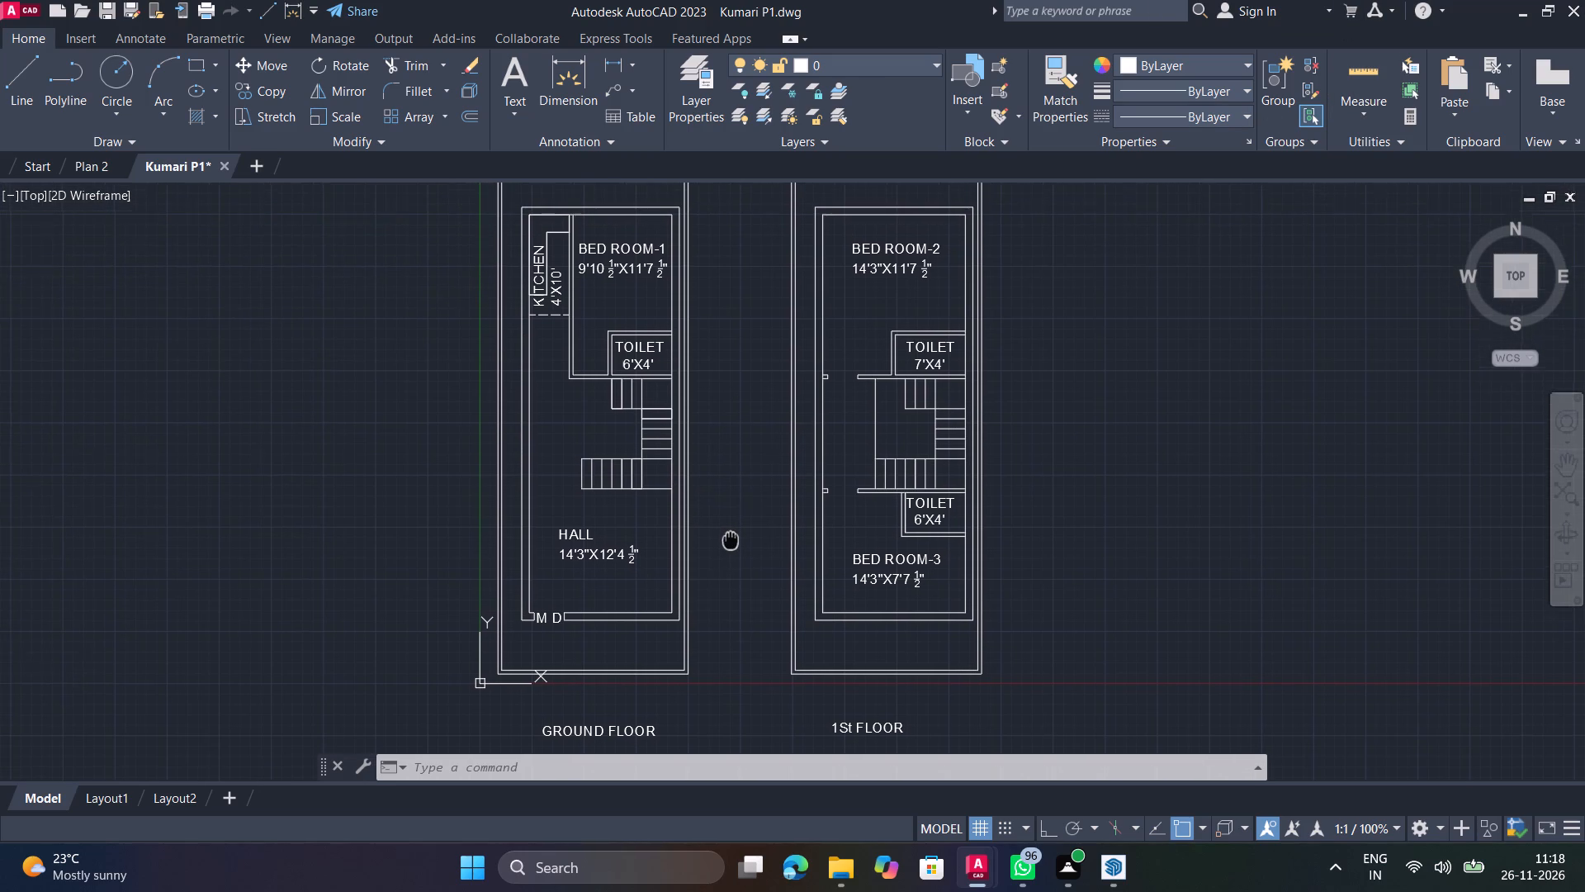
middle_drag(731, 539, 732, 539)
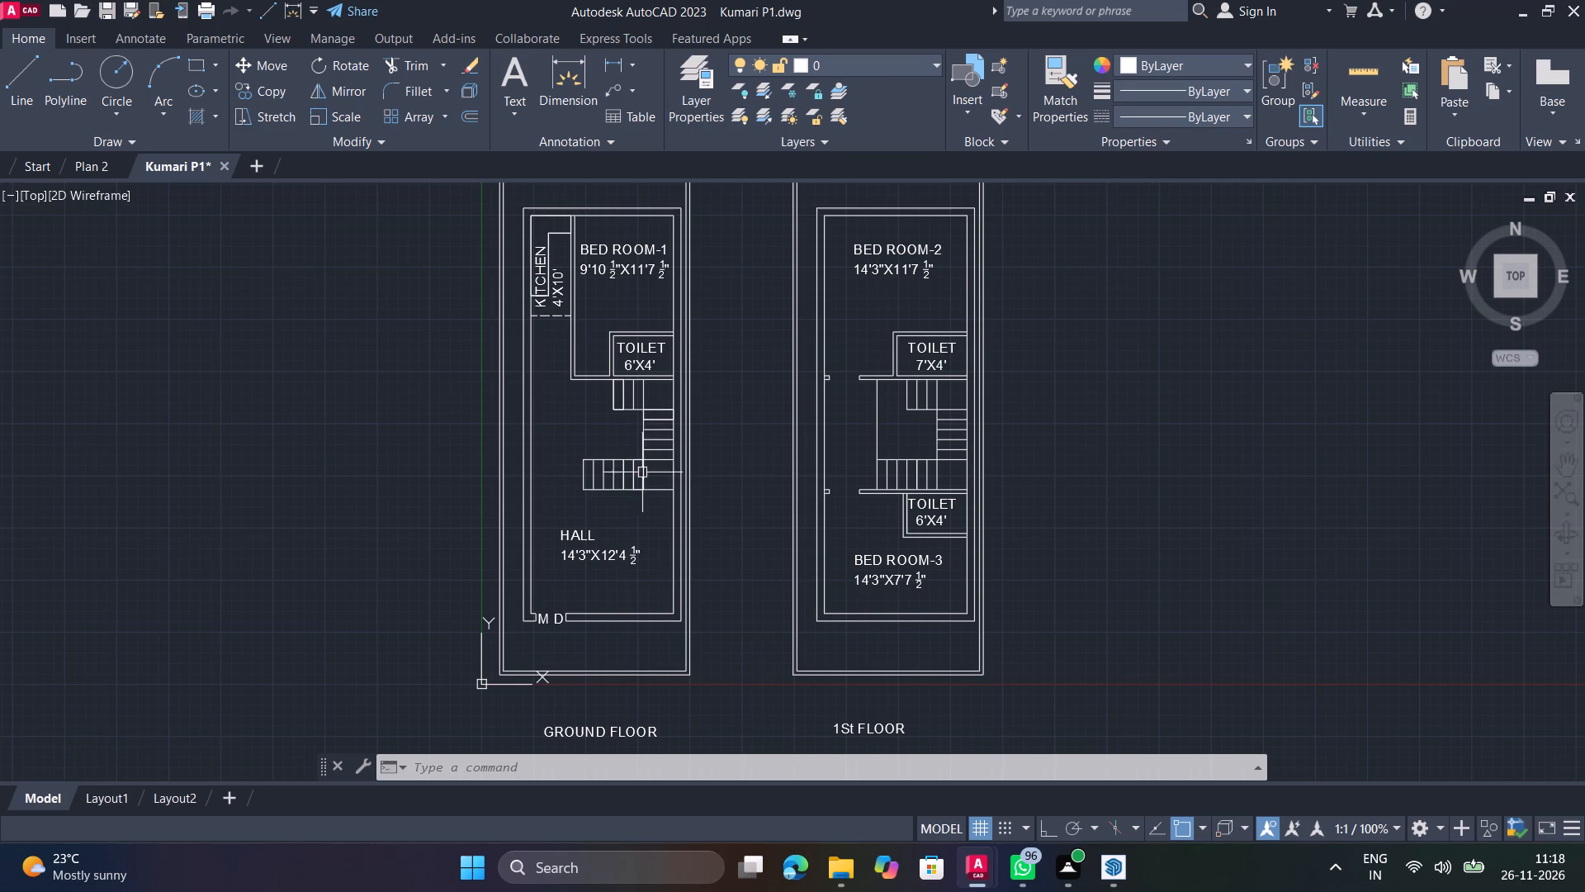
Examine the ground-floor kitchen and Bed Room-1 area up close and against the overall layout of both floors.
scroll(554, 251, up, 3)
middle_drag(554, 285, 625, 369)
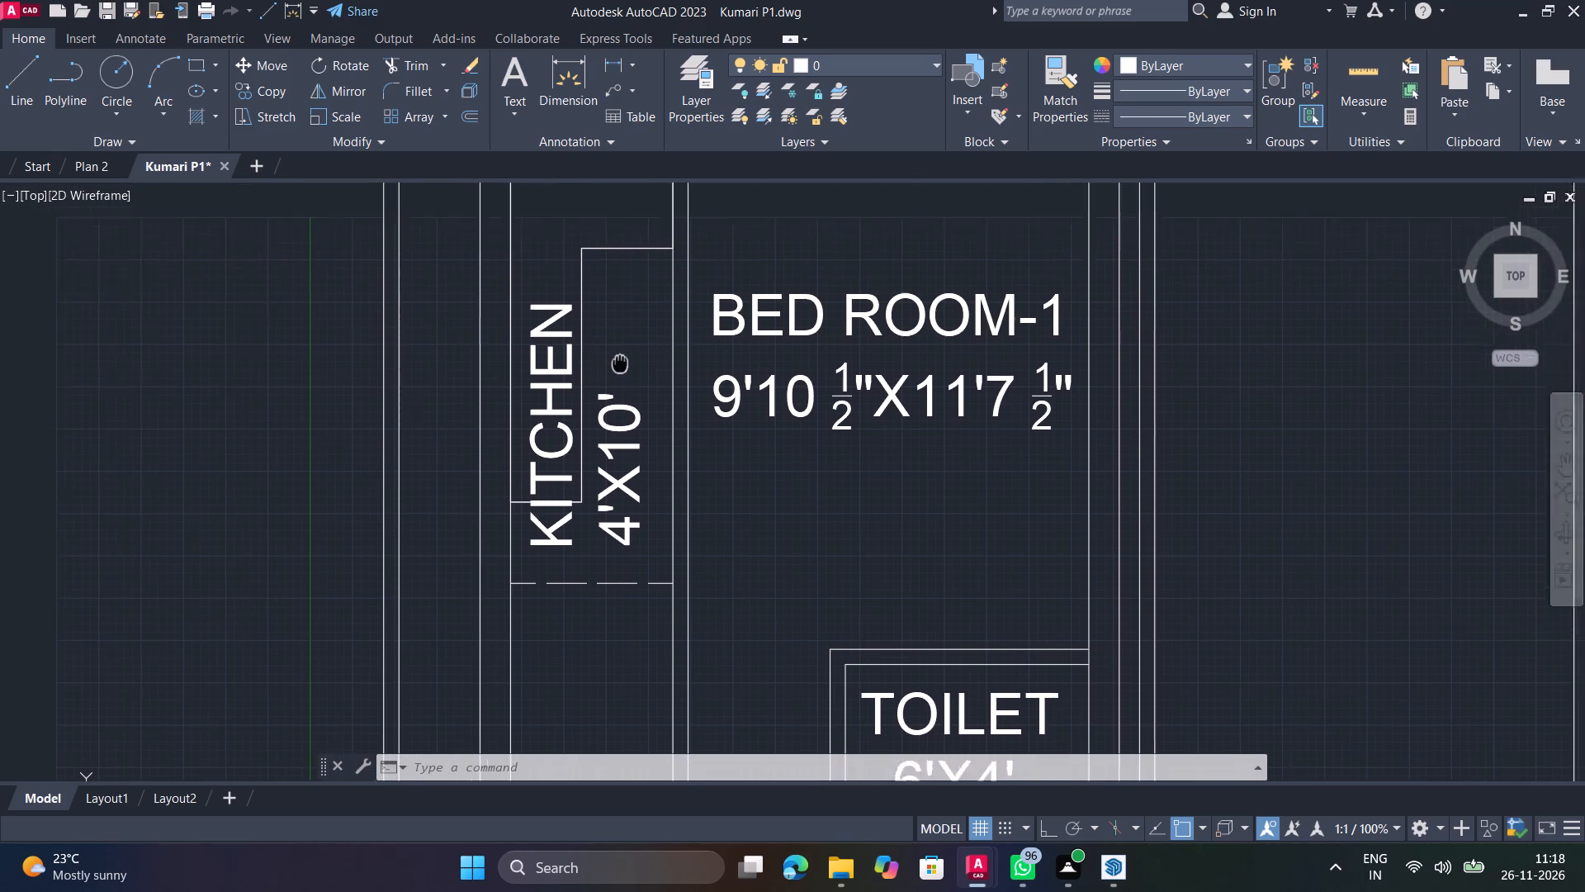
middle_drag(625, 369, 622, 374)
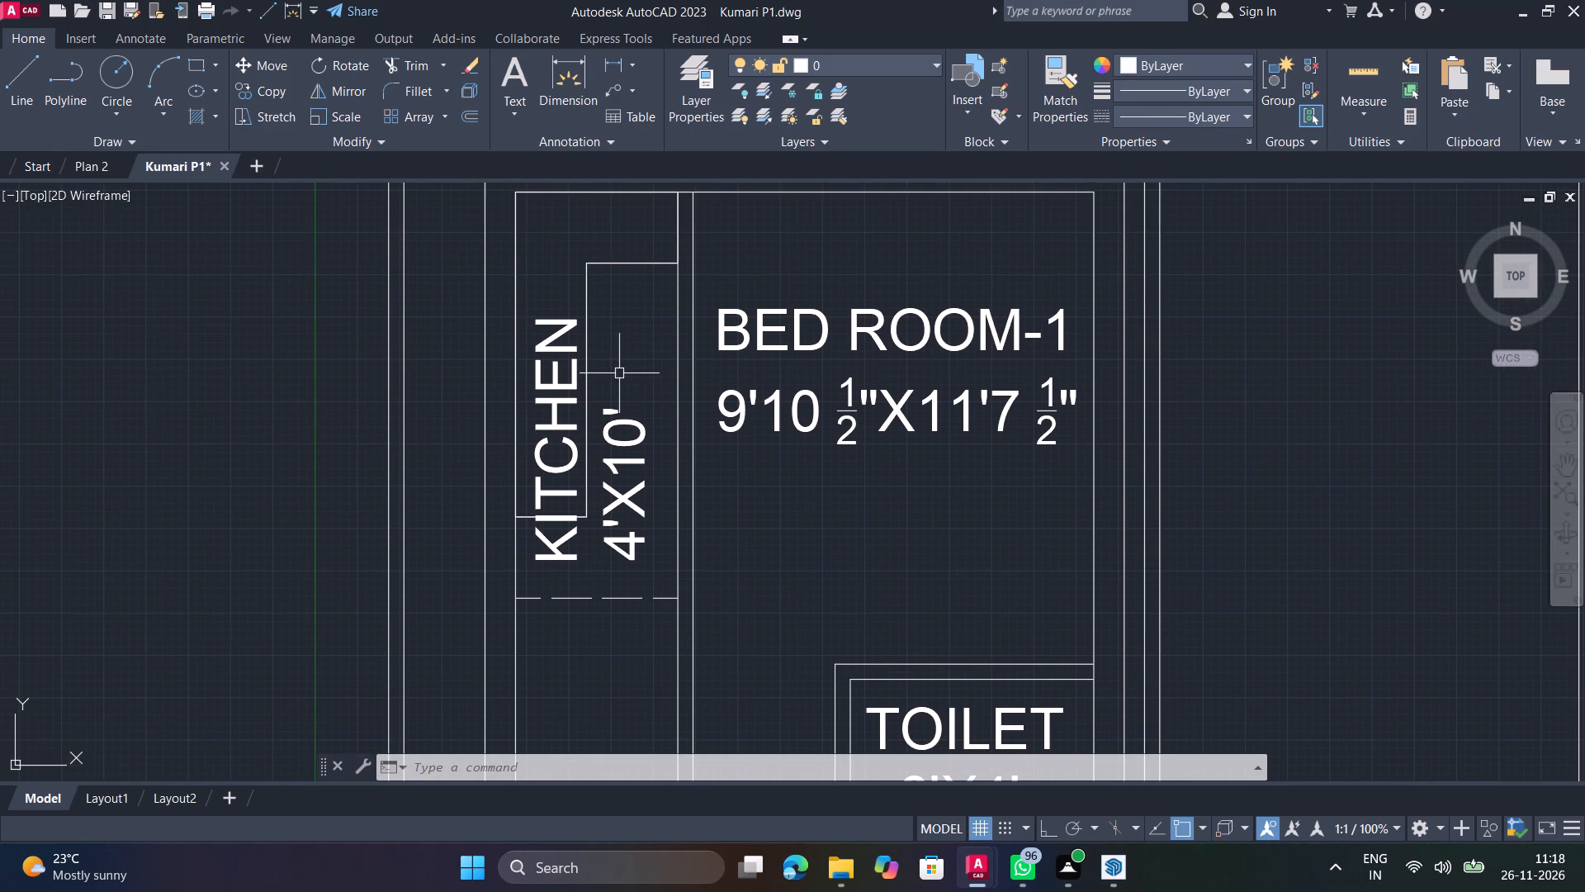
scroll(610, 371, down, 2)
middle_drag(673, 420, 826, 289)
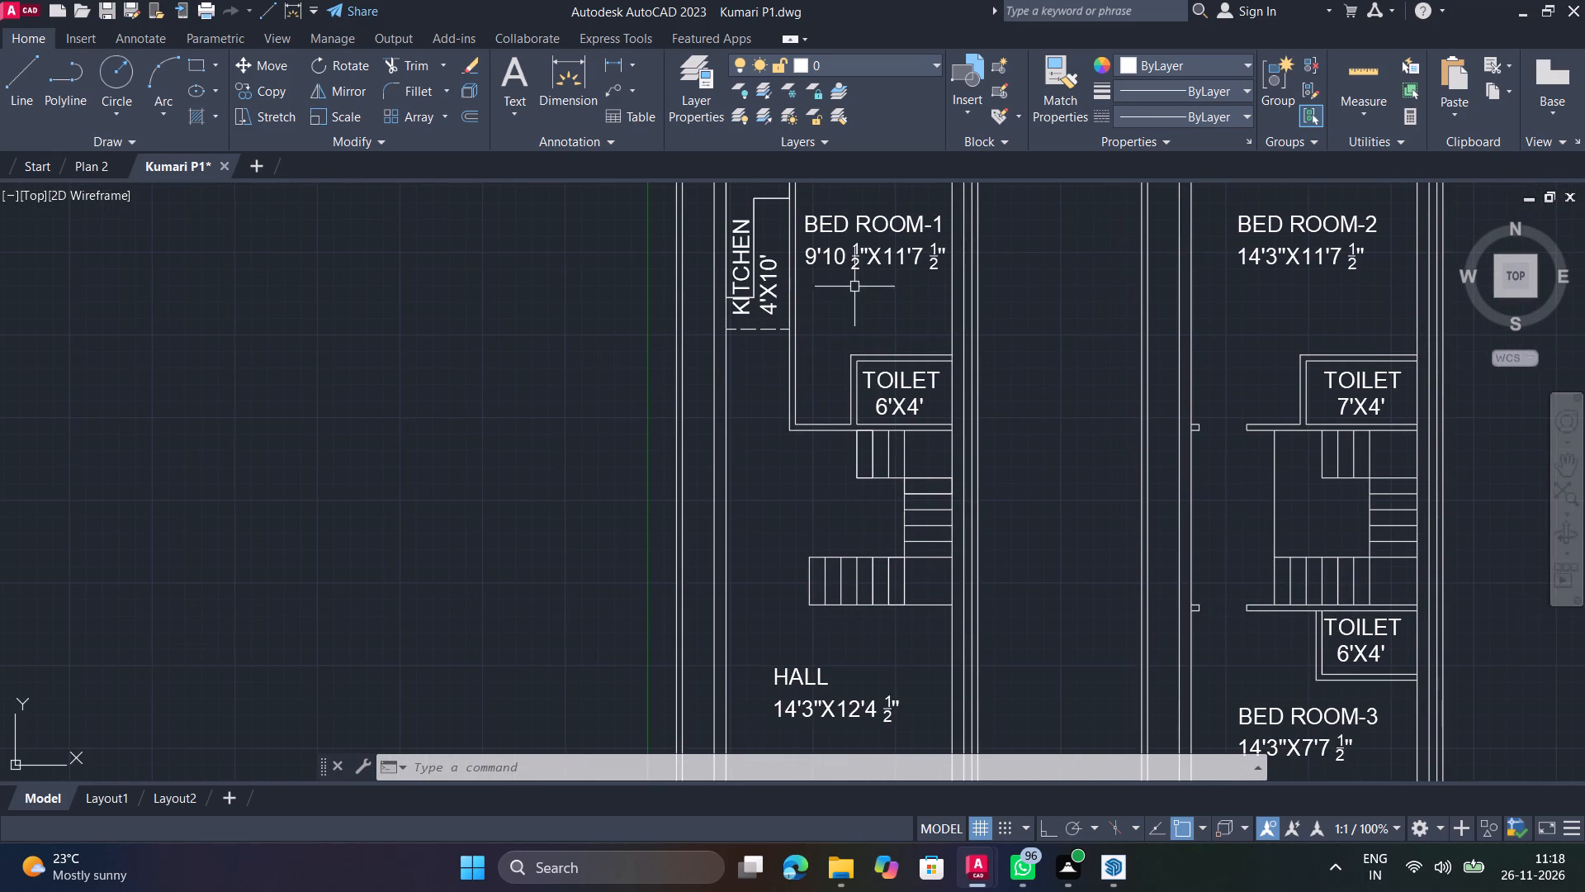
scroll(844, 453, down, 3)
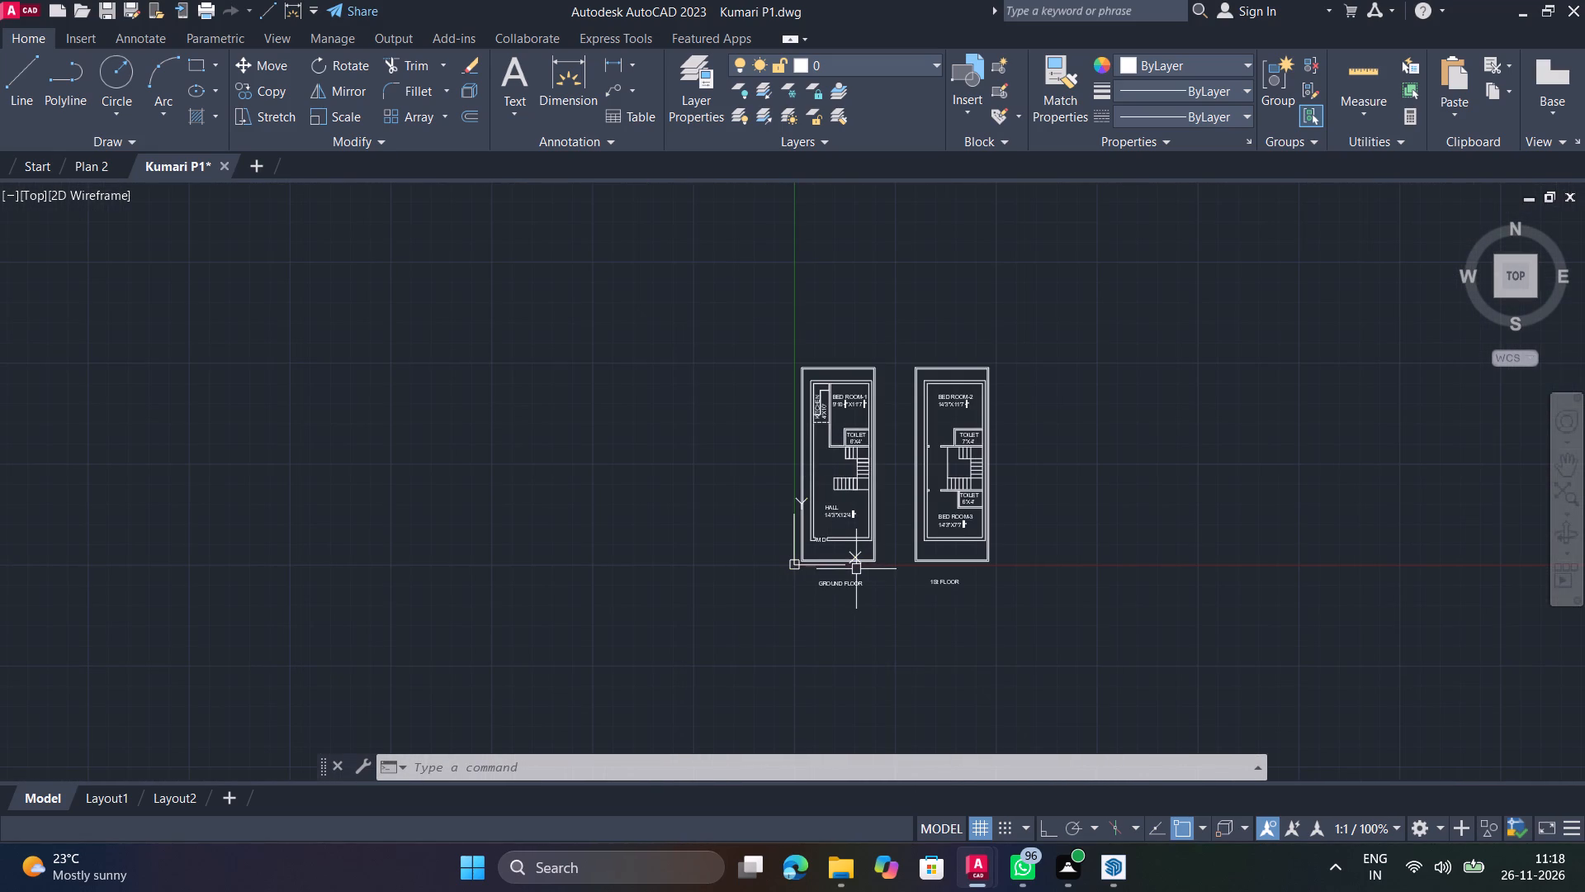
scroll(863, 401, up, 3)
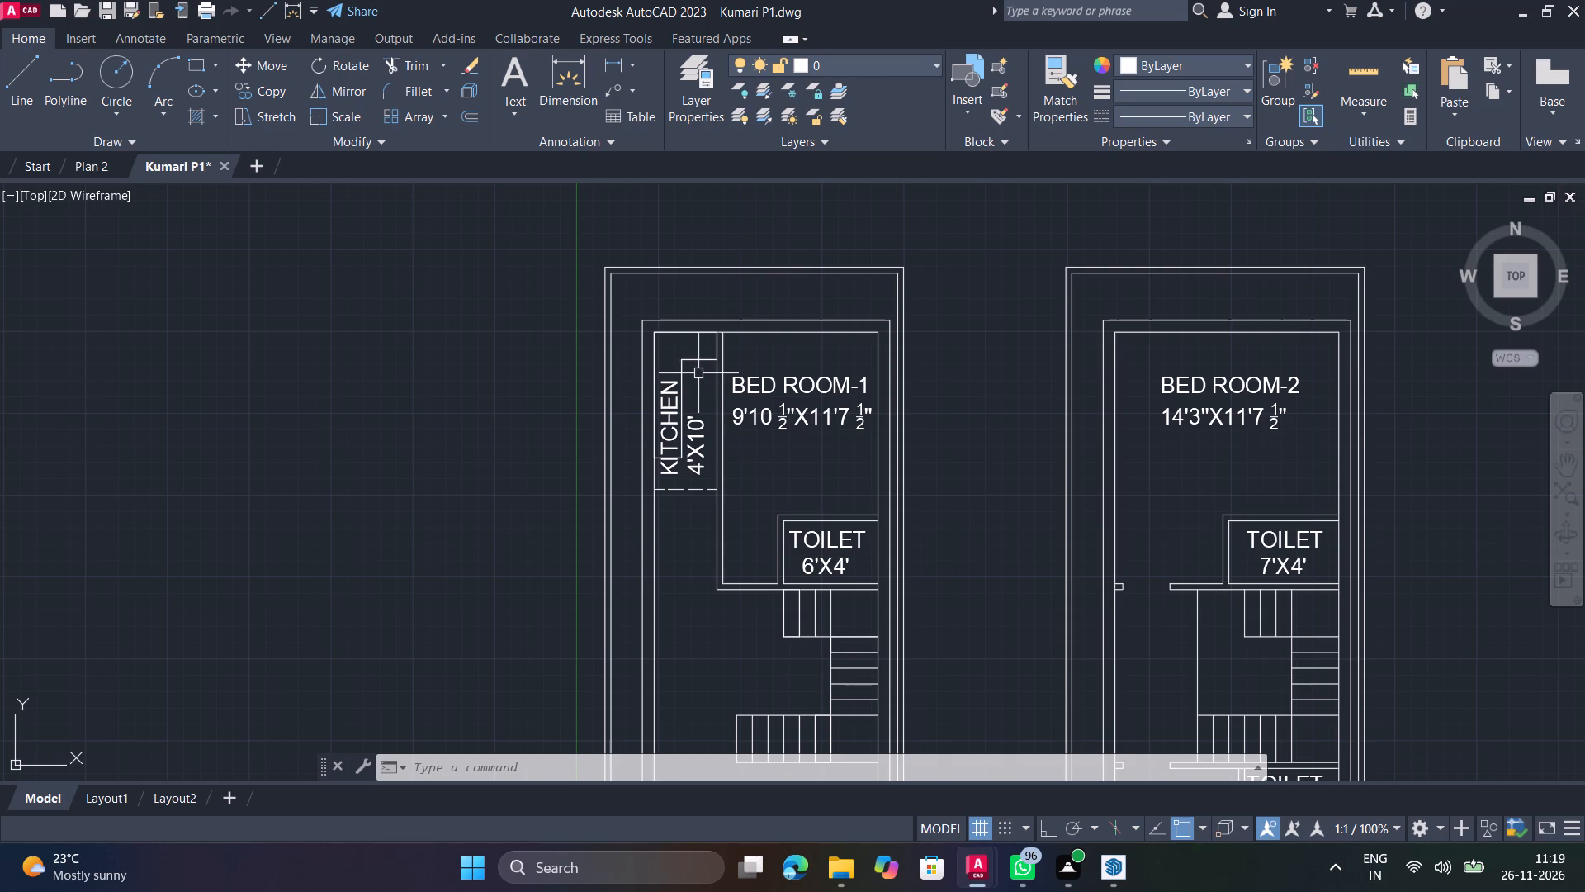
scroll(698, 373, down, 1)
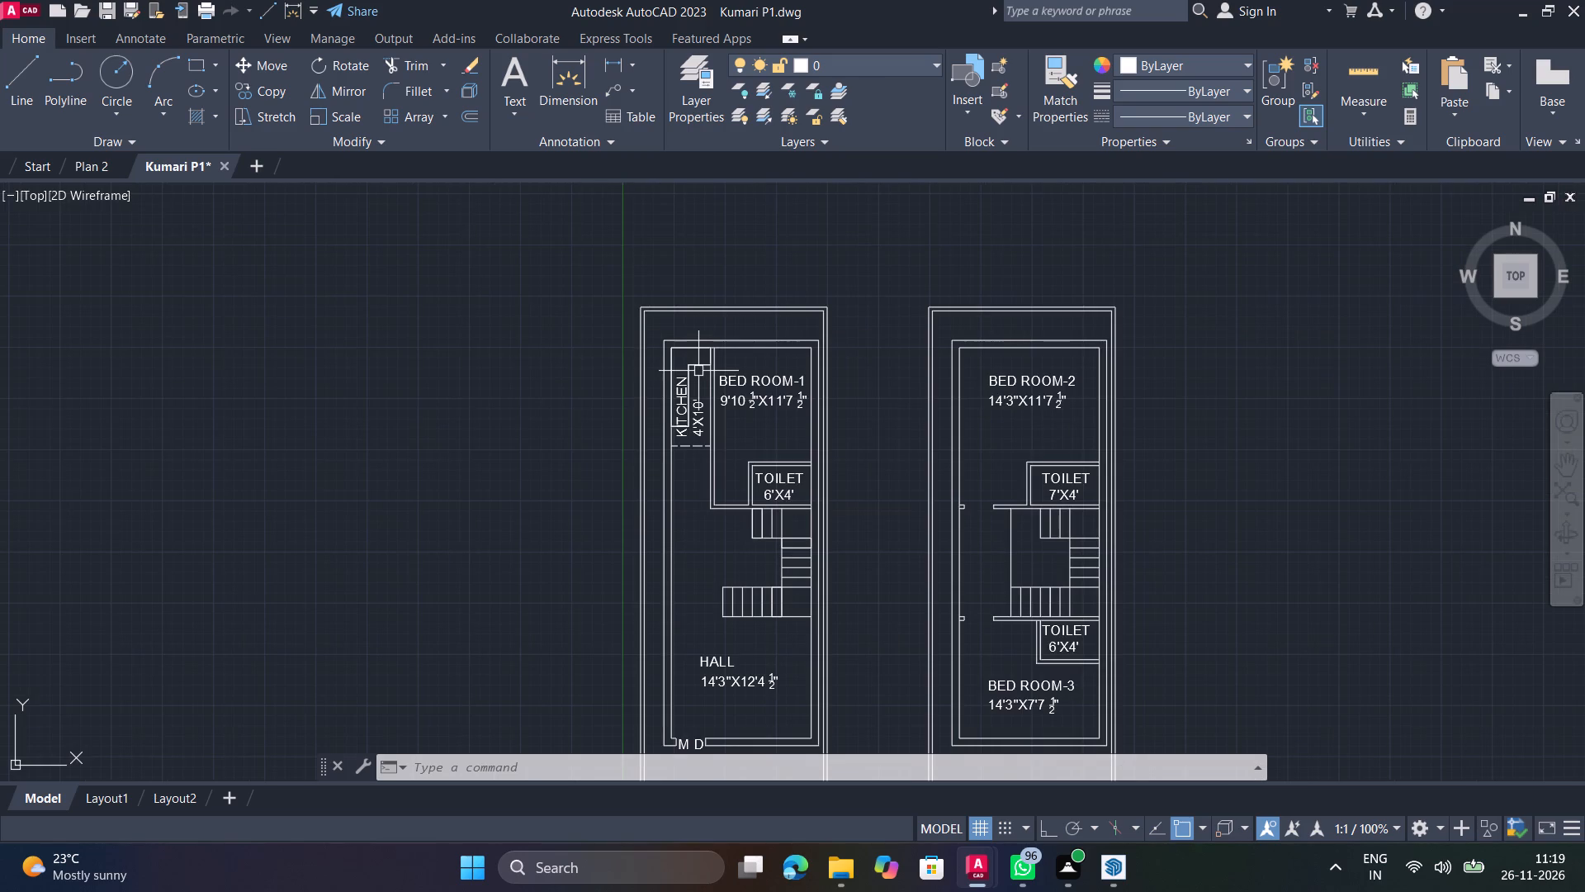
scroll(854, 432, down, 2)
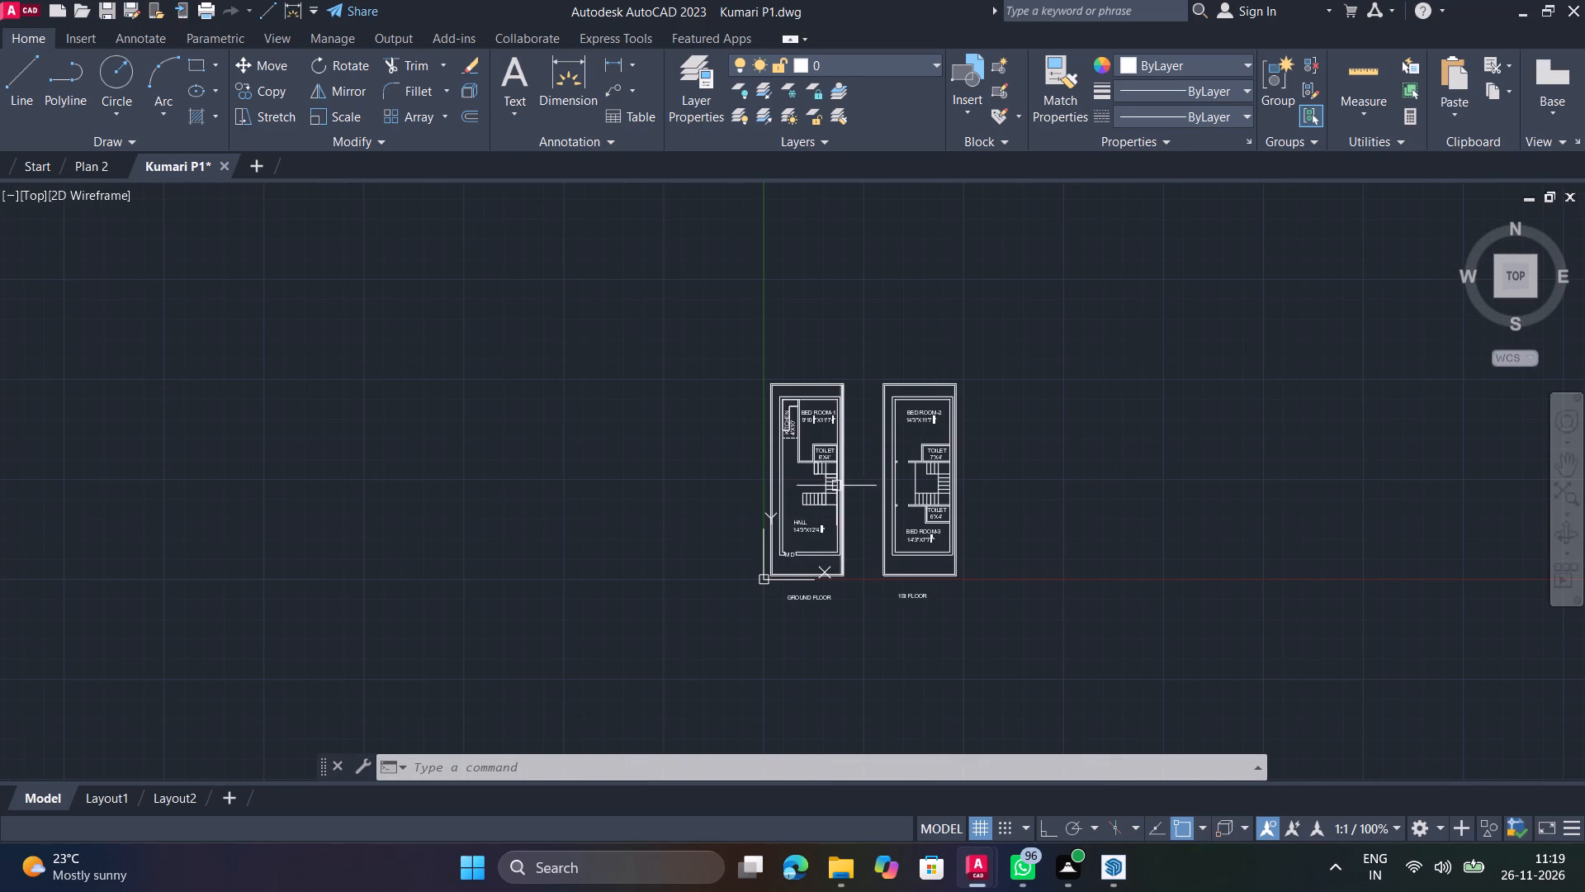
scroll(820, 466, up, 3)
middle_drag(800, 372, 808, 428)
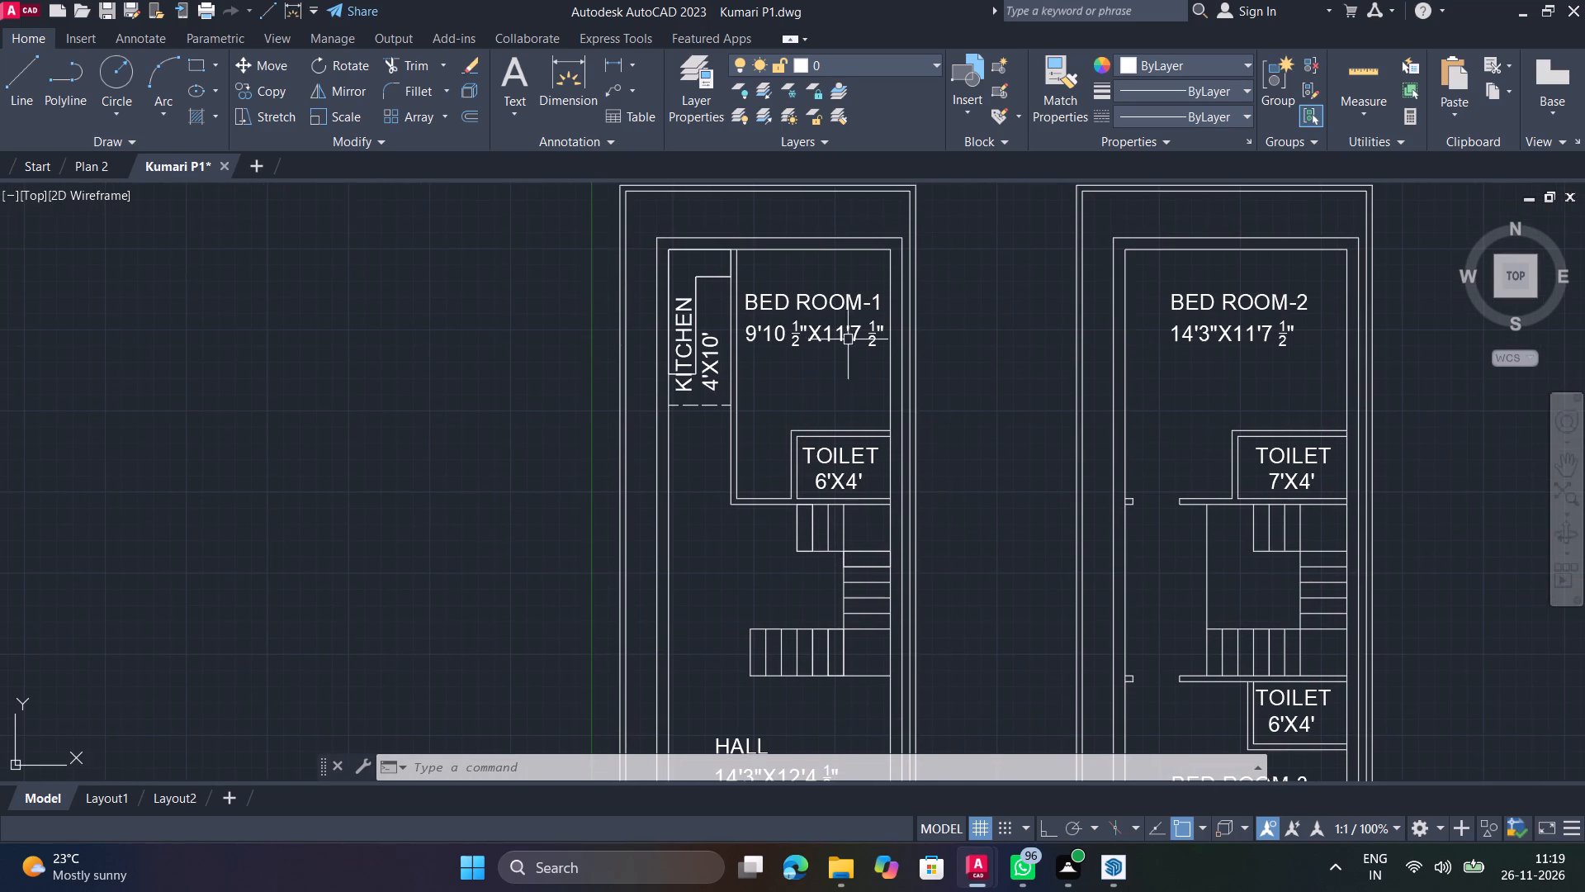
scroll(871, 371, down, 2)
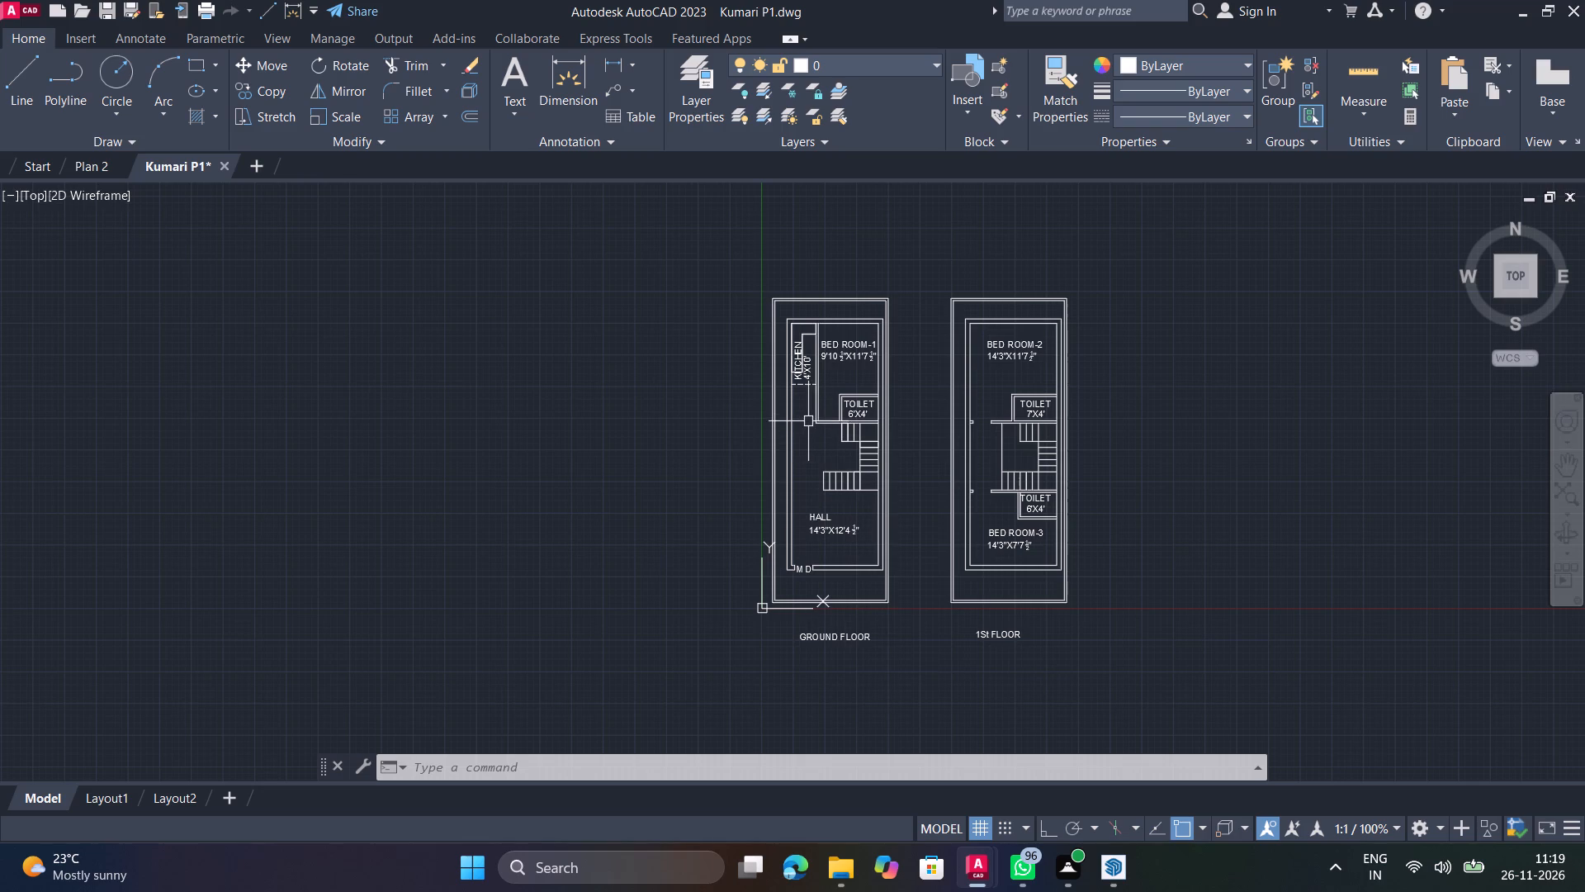
scroll(808, 421, up, 1)
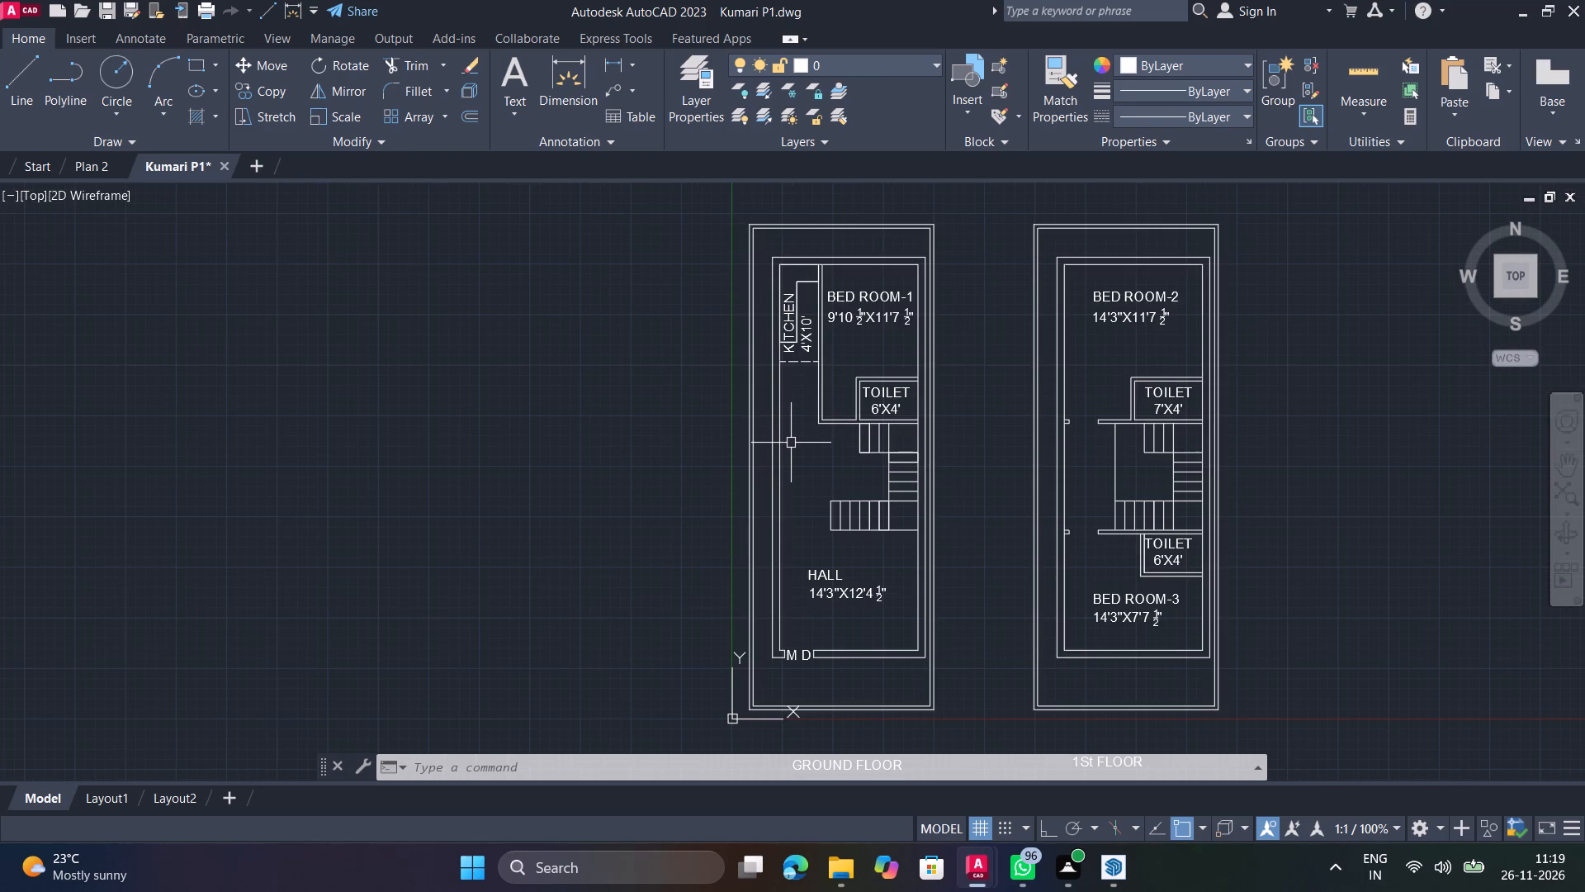
middle_drag(770, 451, 596, 458)
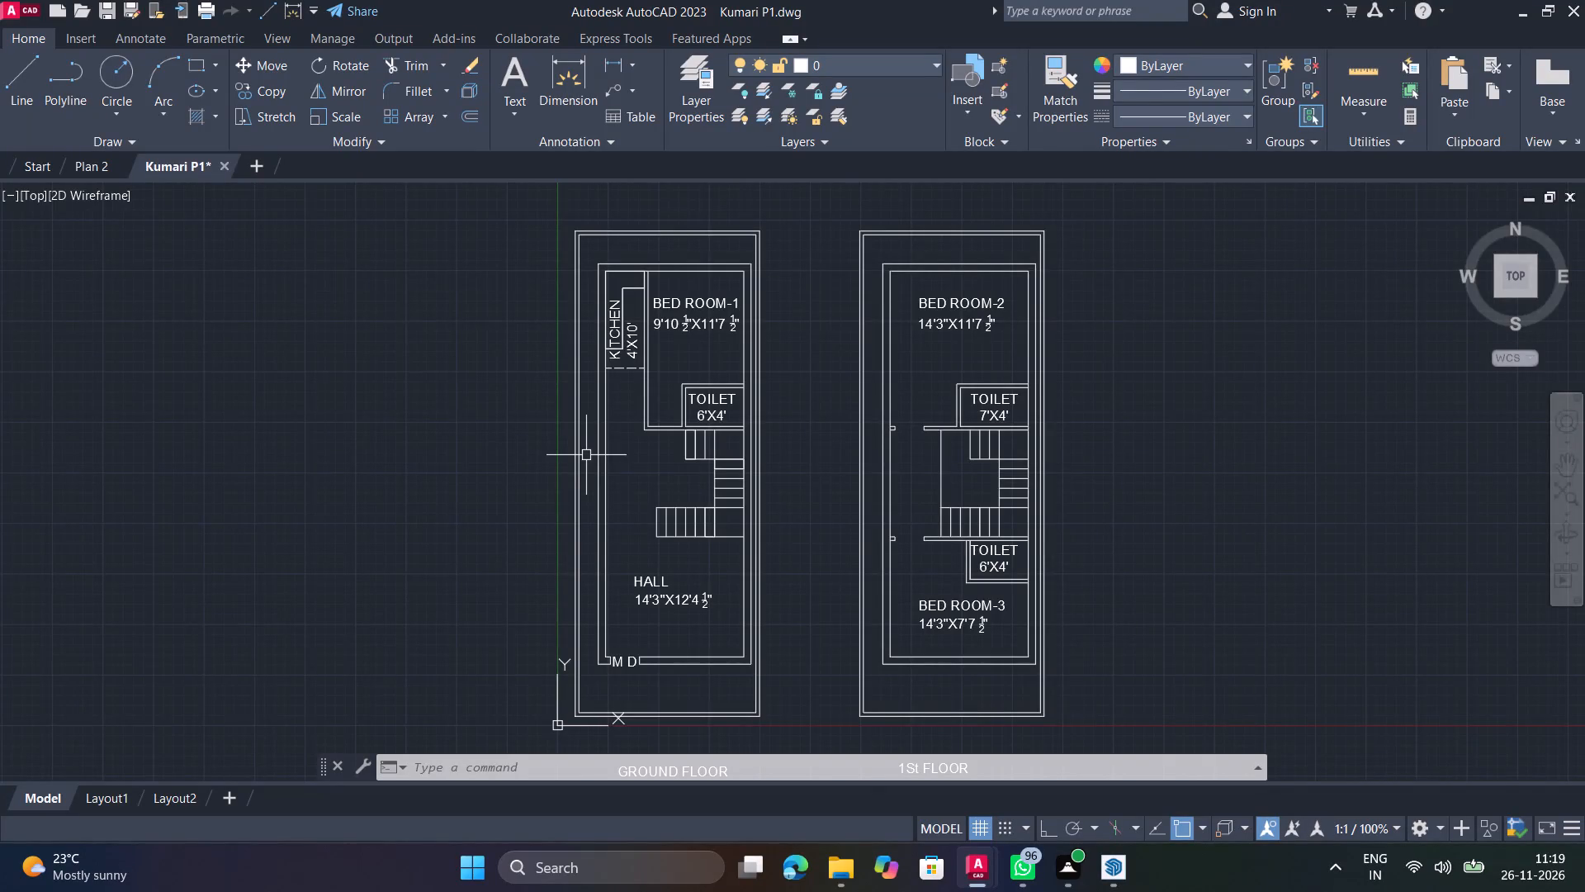
scroll(646, 309, up, 2)
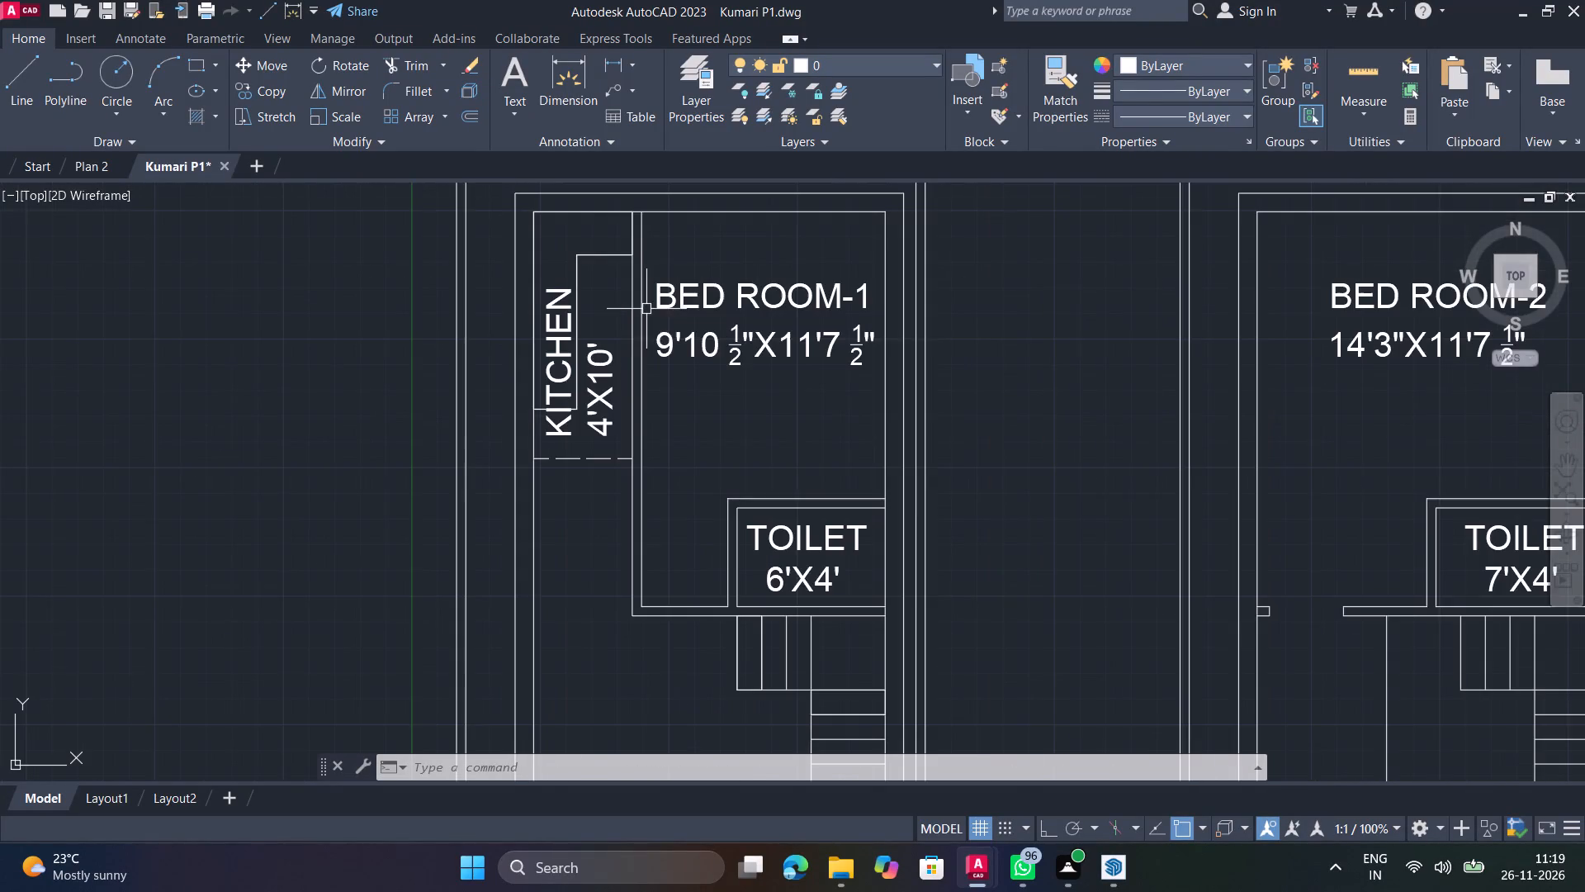
middle_drag(674, 328, 850, 376)
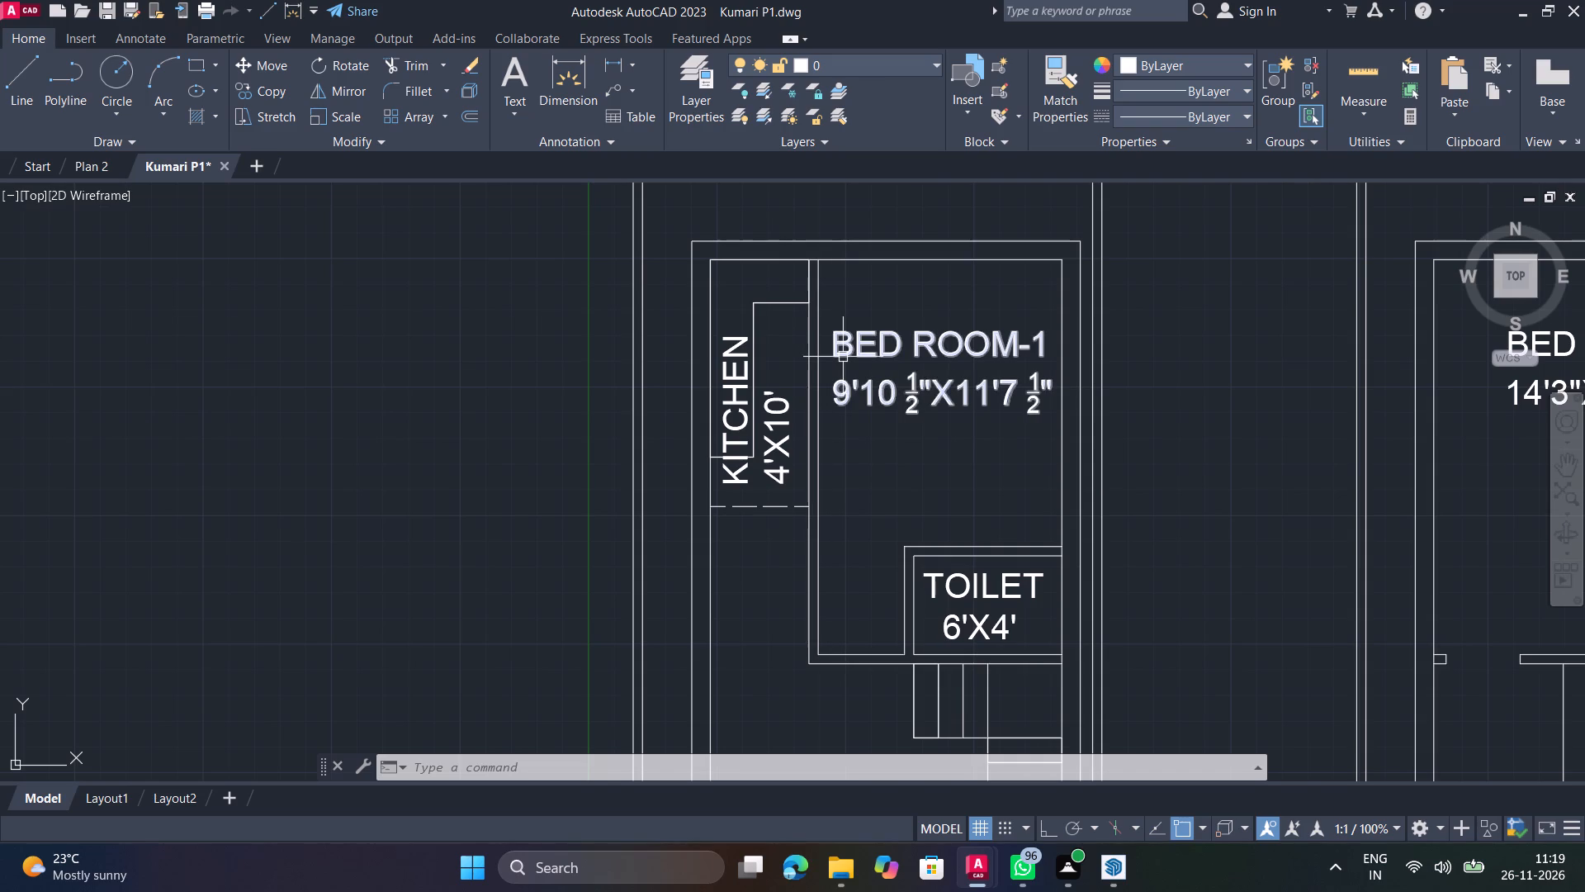
Examine the kitchen, bedrooms, toilets and staircases against the overall layout of the ground-floor and first-floor plans.
scroll(843, 358, down, 1)
middle_drag(888, 515, 849, 439)
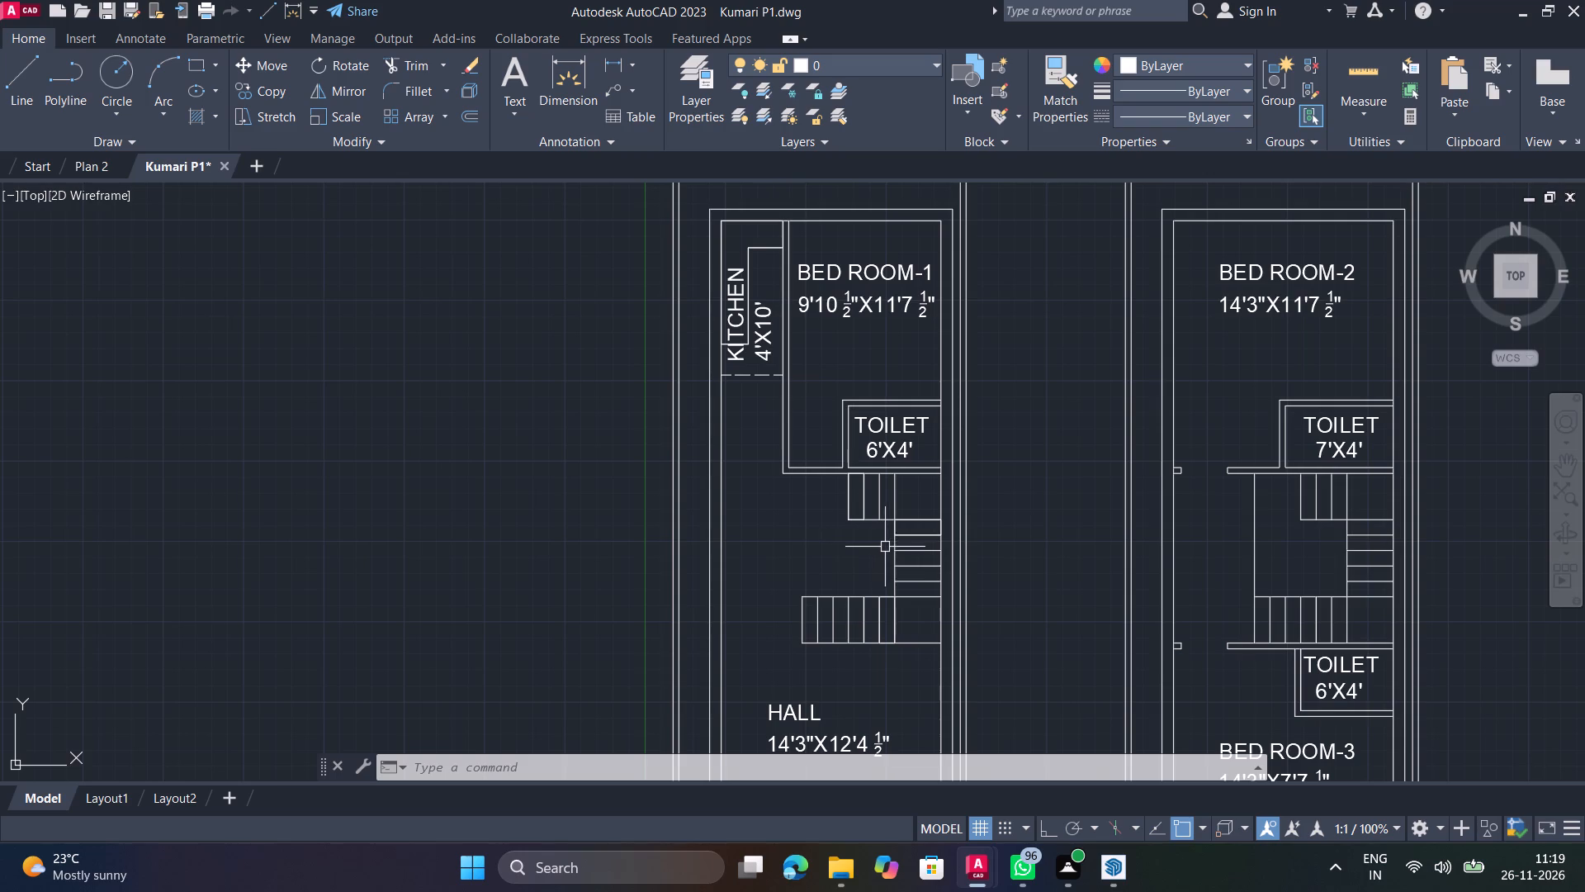
middle_drag(887, 548, 892, 589)
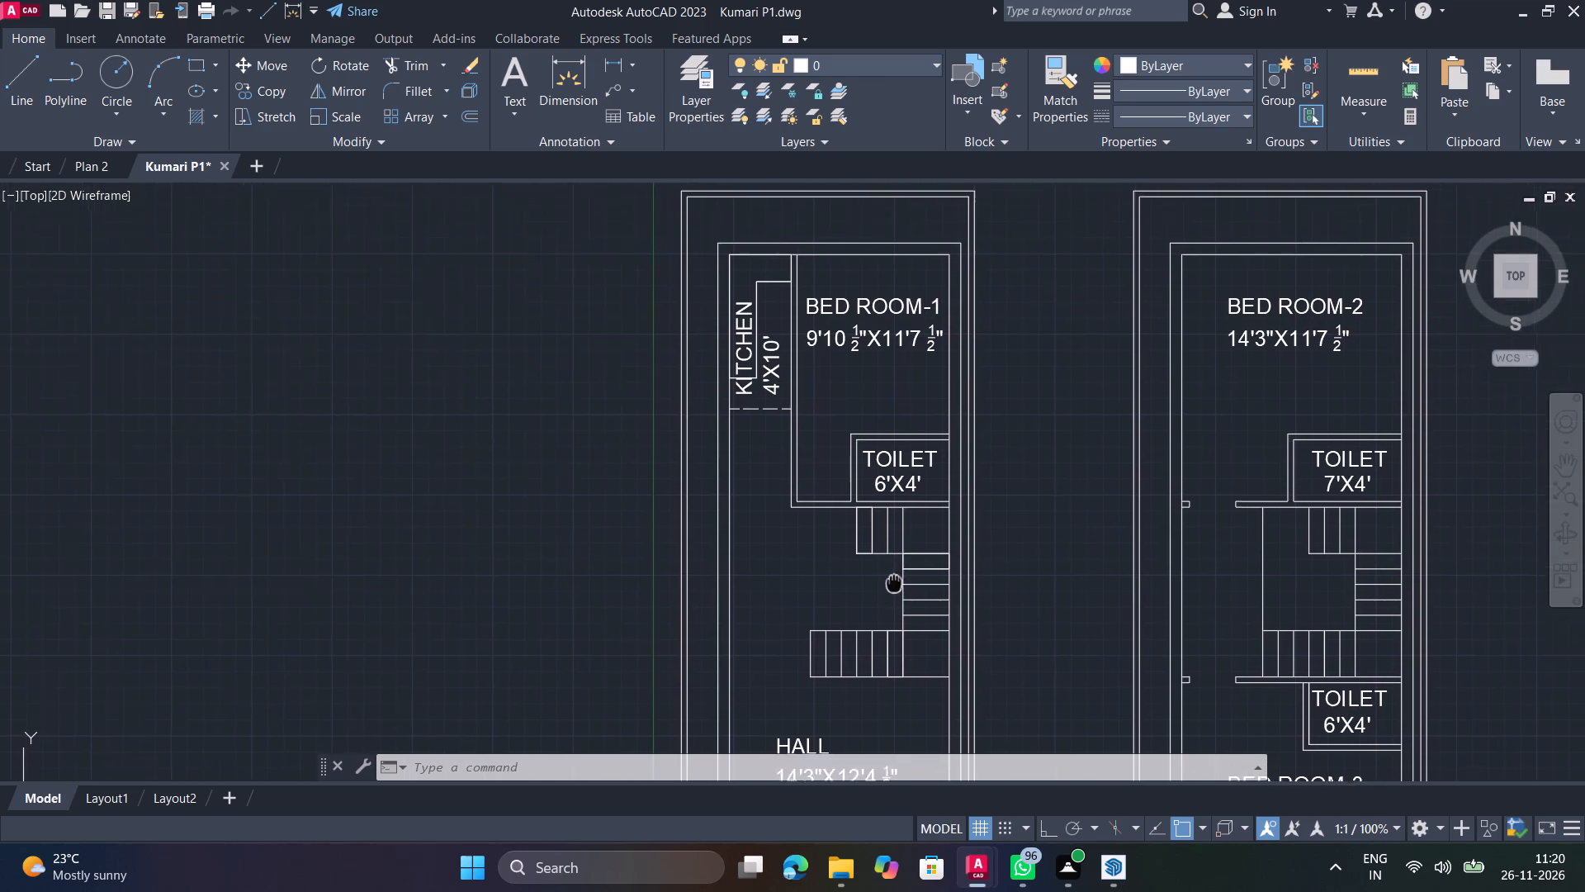
middle_drag(892, 589, 860, 627)
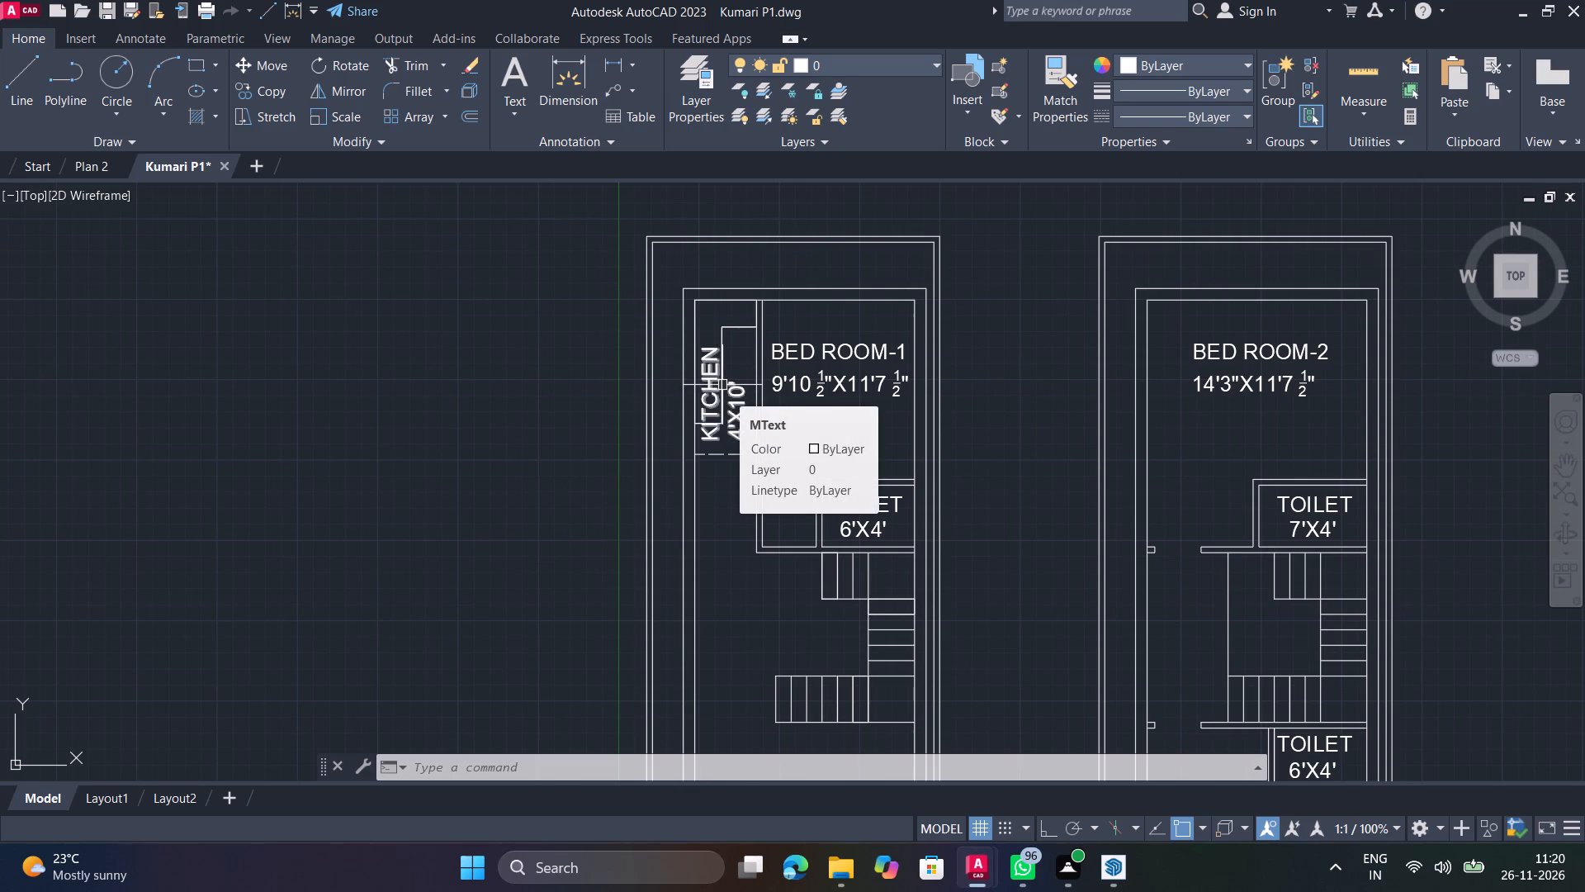
middle_drag(726, 404, 636, 374)
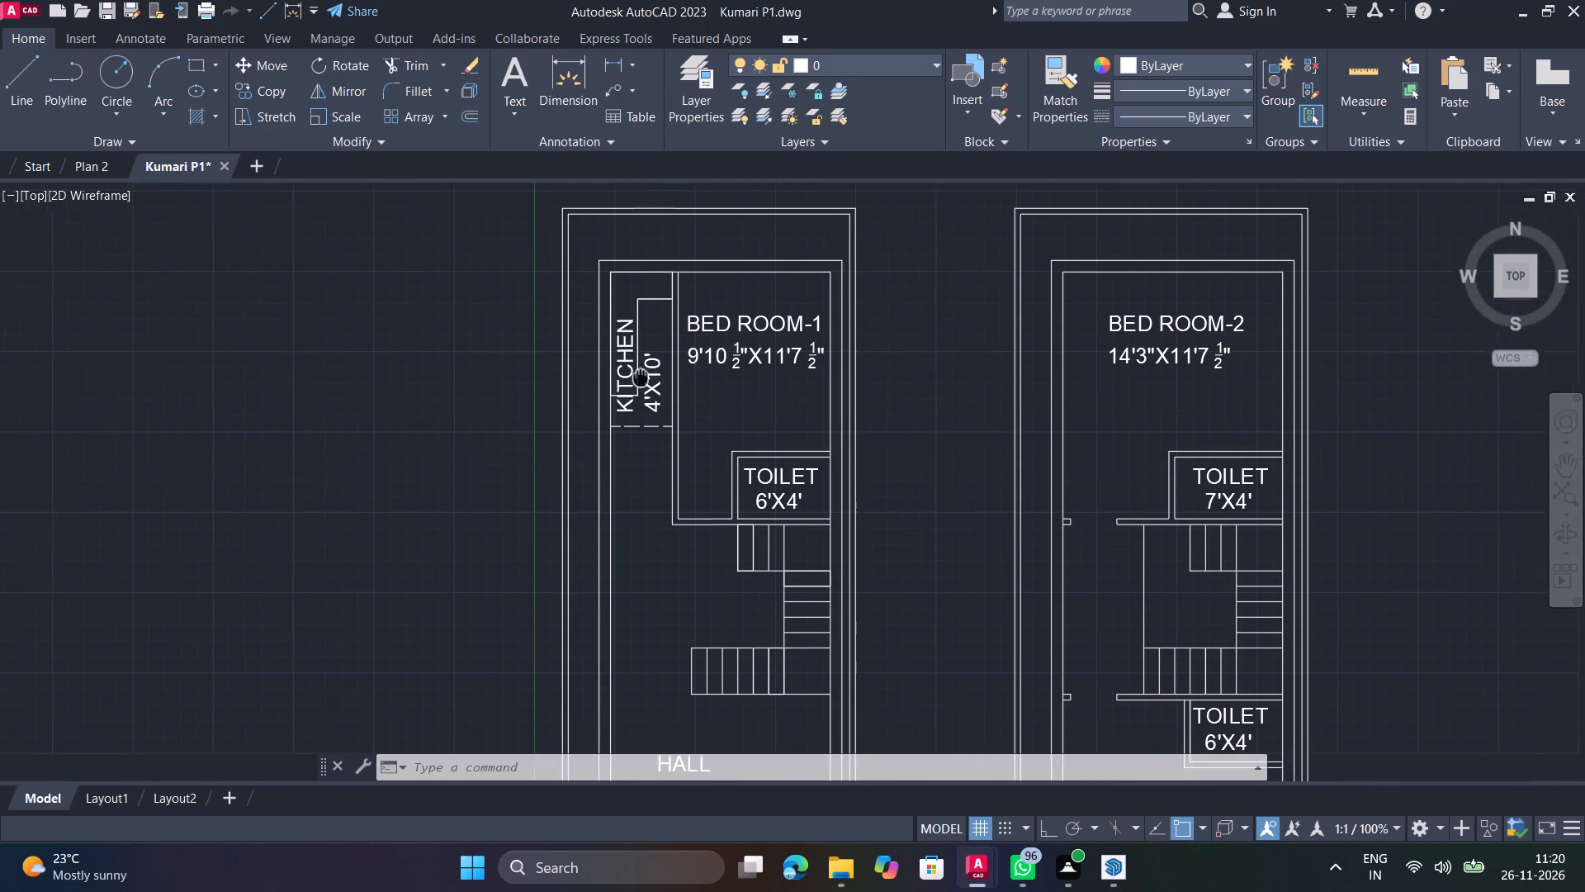
middle_drag(636, 374, 710, 424)
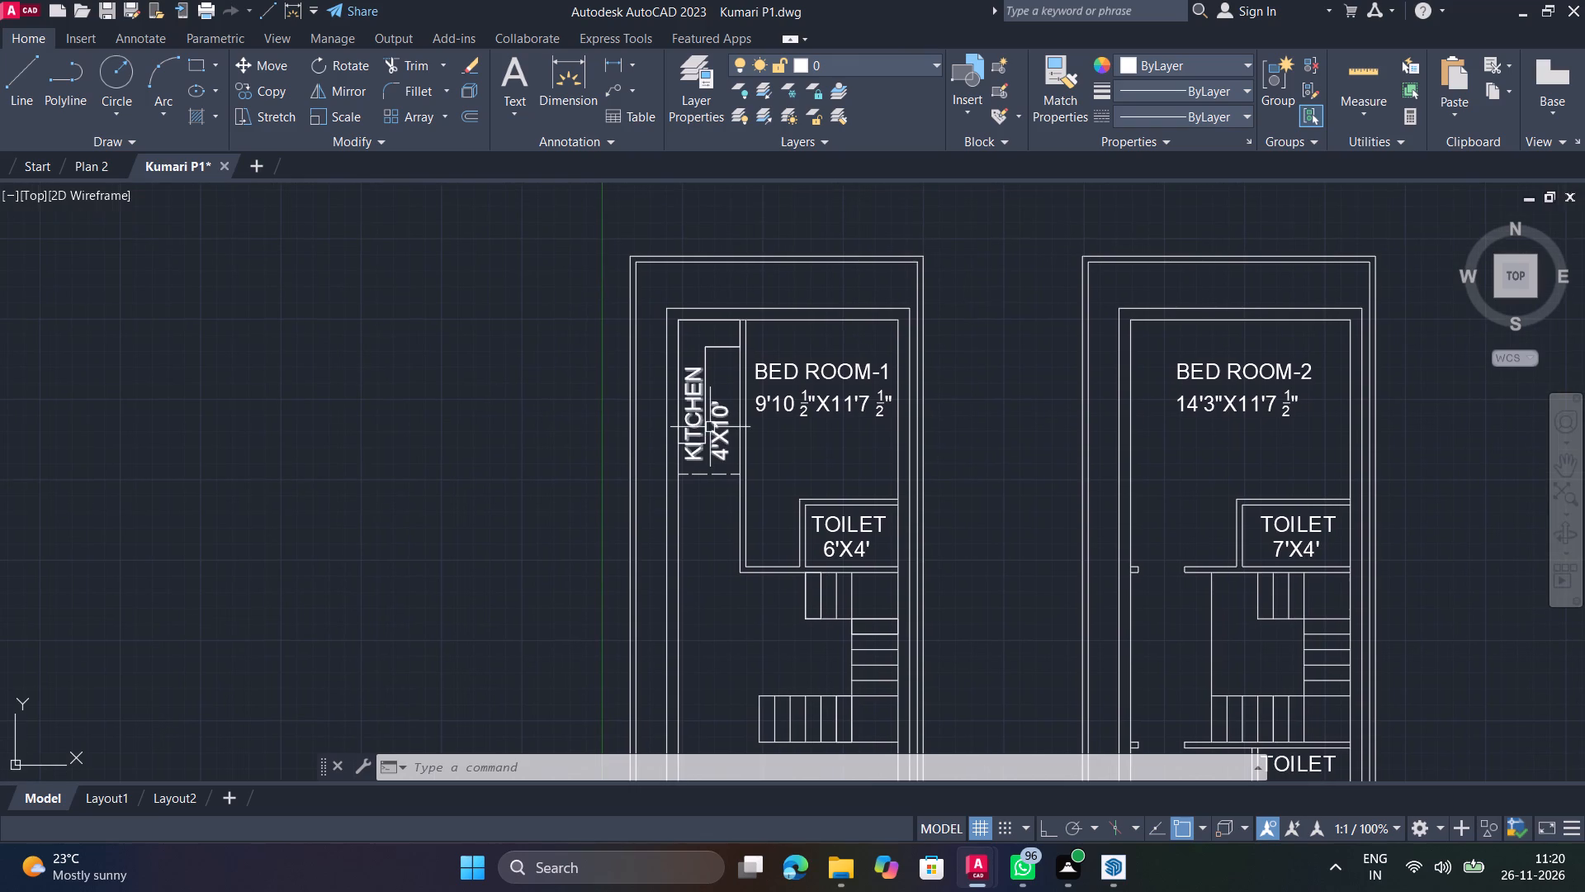
middle_drag(792, 320, 834, 276)
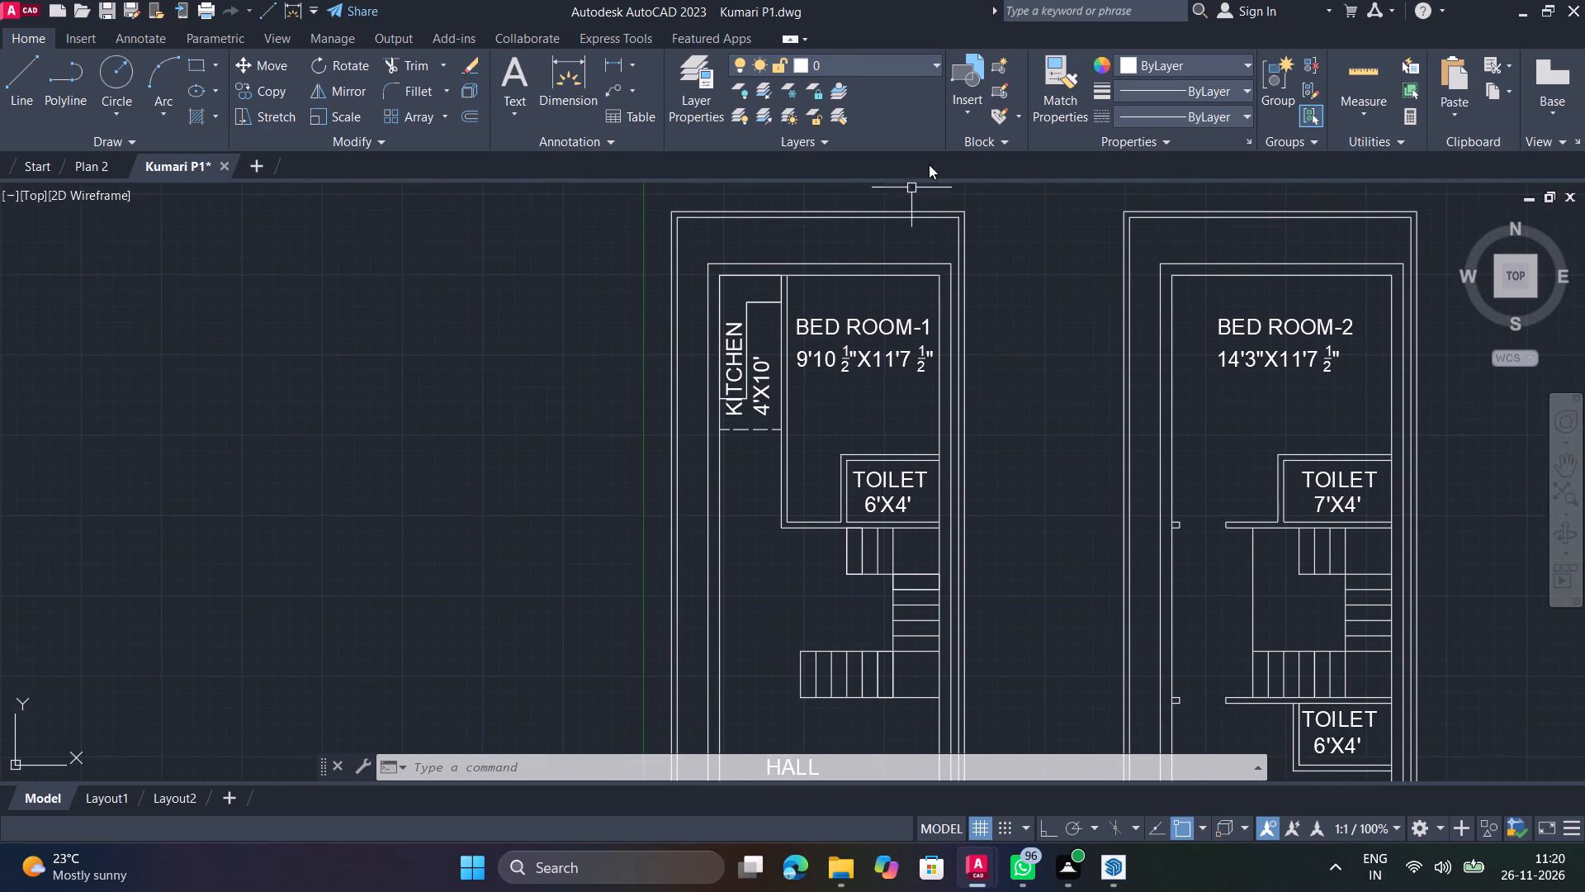
scroll(922, 203, down, 2)
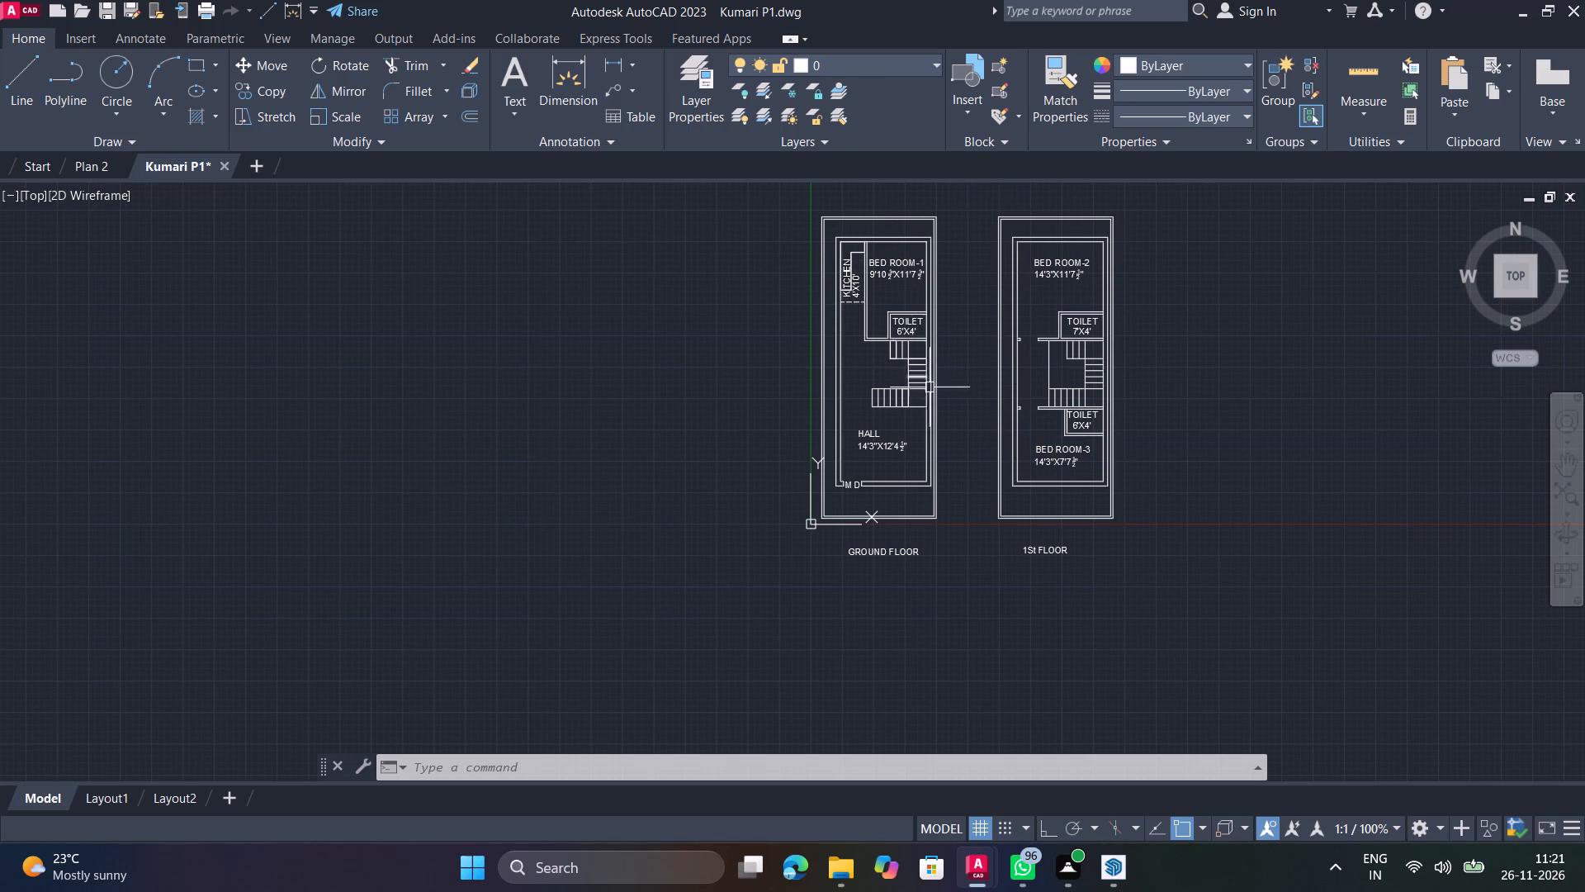
middle_drag(971, 505, 934, 585)
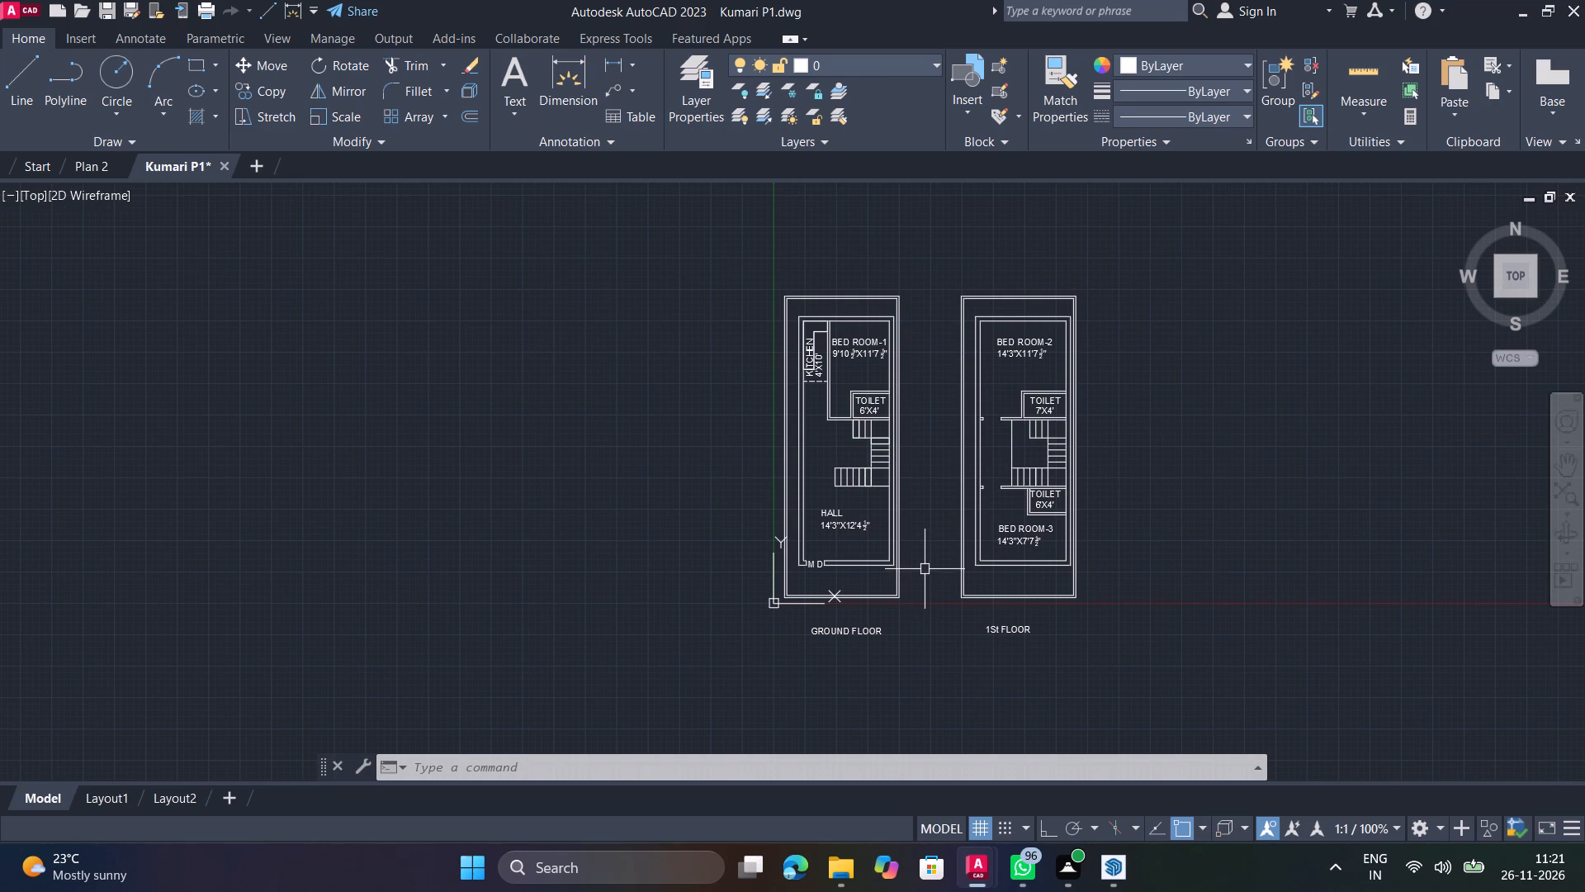
scroll(935, 525, up, 1)
middle_drag(904, 480, 1004, 595)
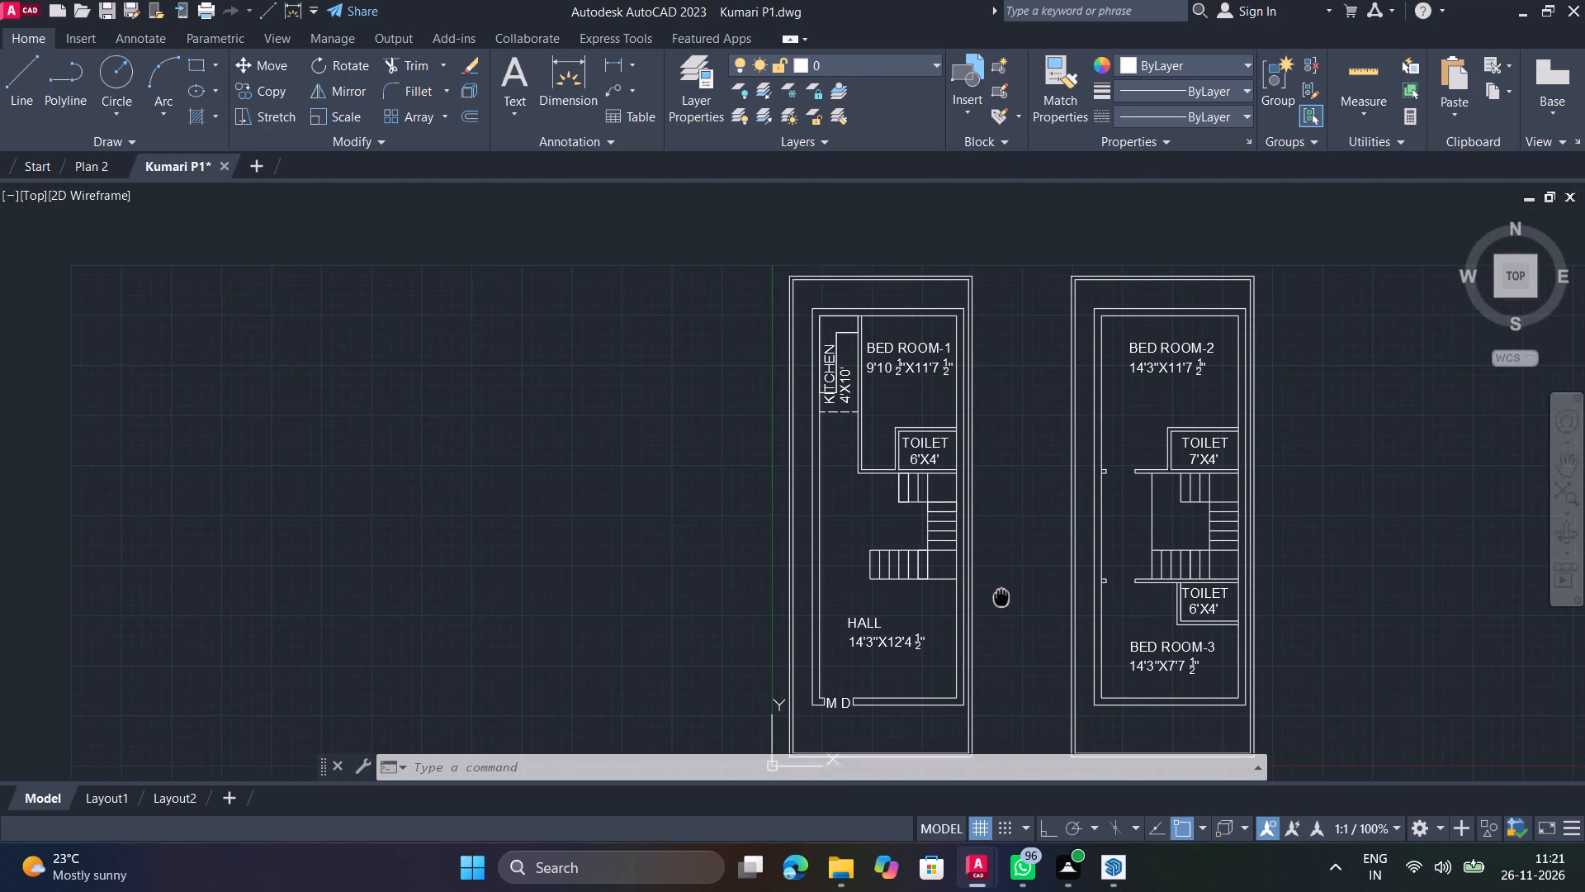
middle_drag(1004, 595, 1053, 548)
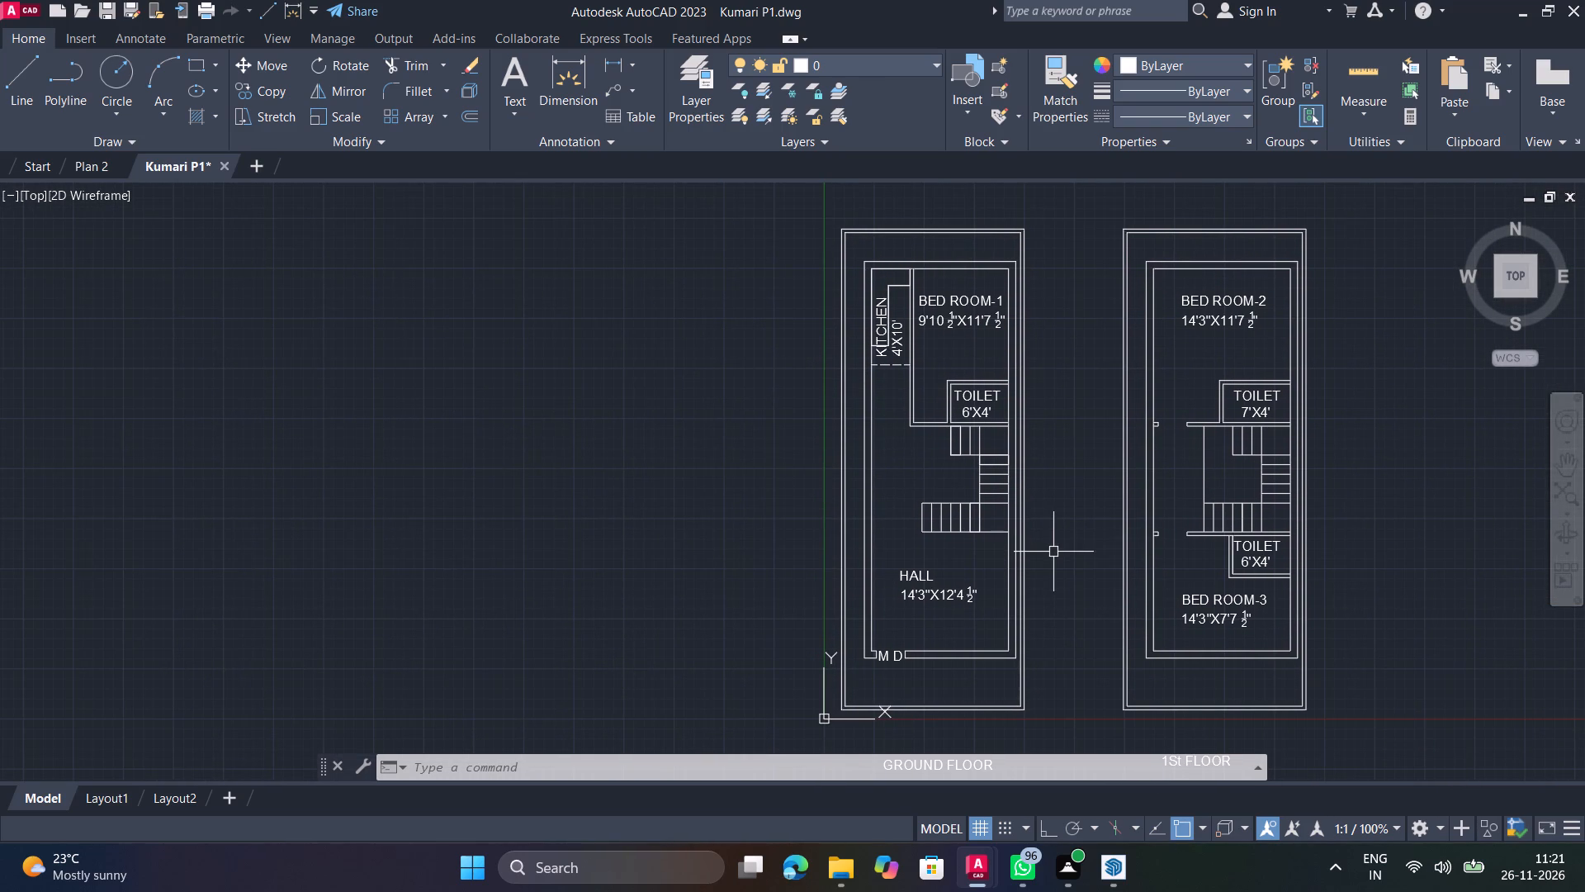
scroll(1055, 552, down, 1)
middle_drag(1025, 536, 946, 484)
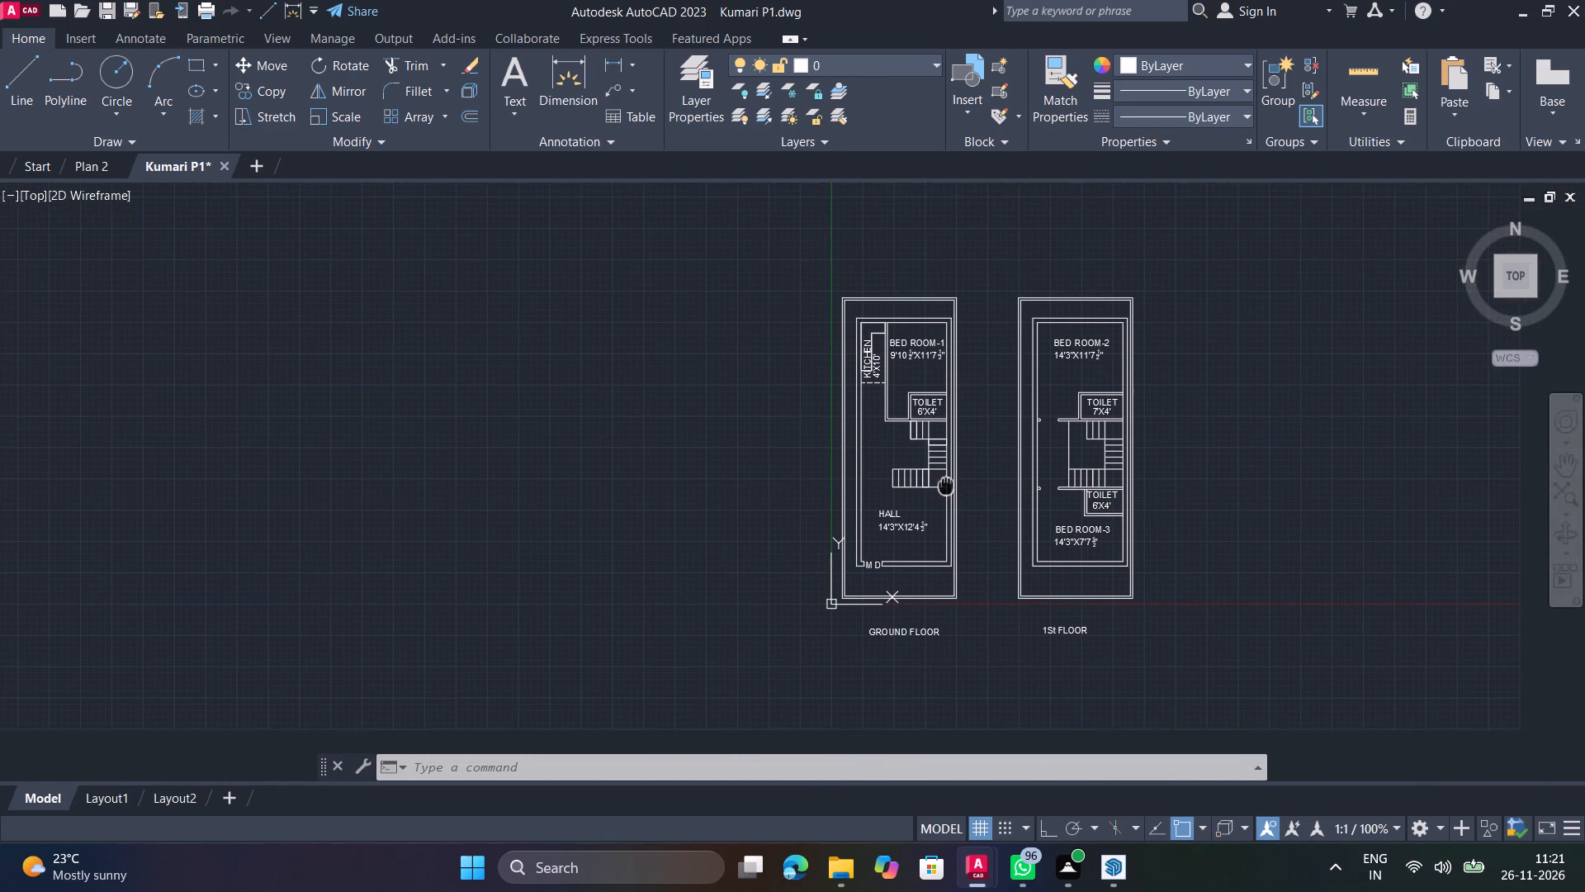
middle_drag(946, 484, 949, 484)
Examine the front part of both floors up close, covering Bed Room-3, the hall, the main door and the staircases.
scroll(1114, 581, up, 1)
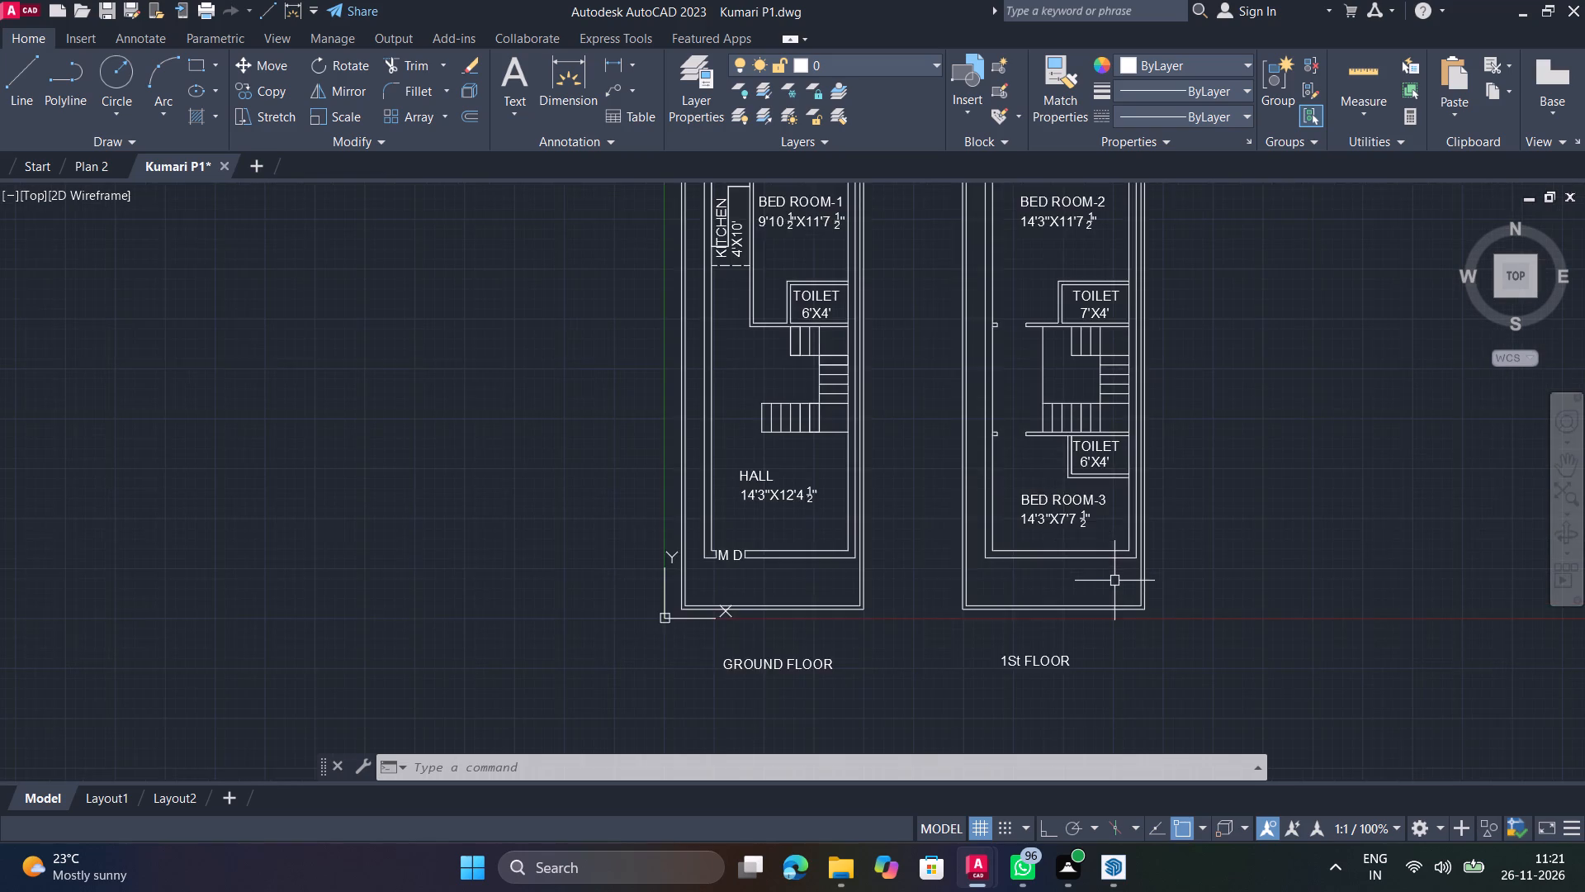
scroll(1109, 577, up, 2)
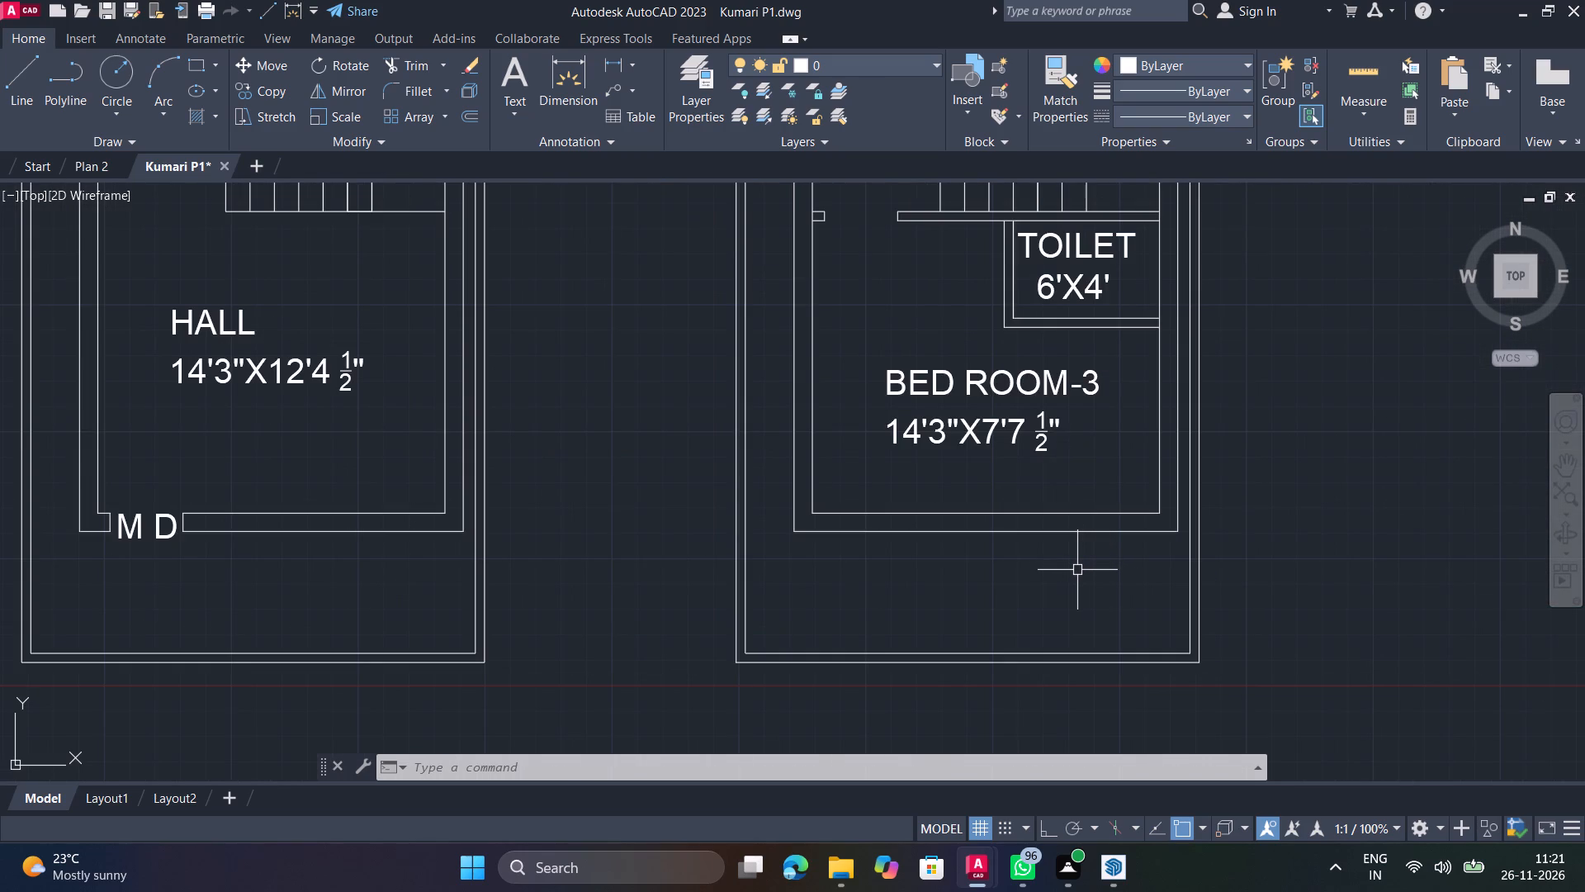
middle_drag(1117, 537, 1036, 595)
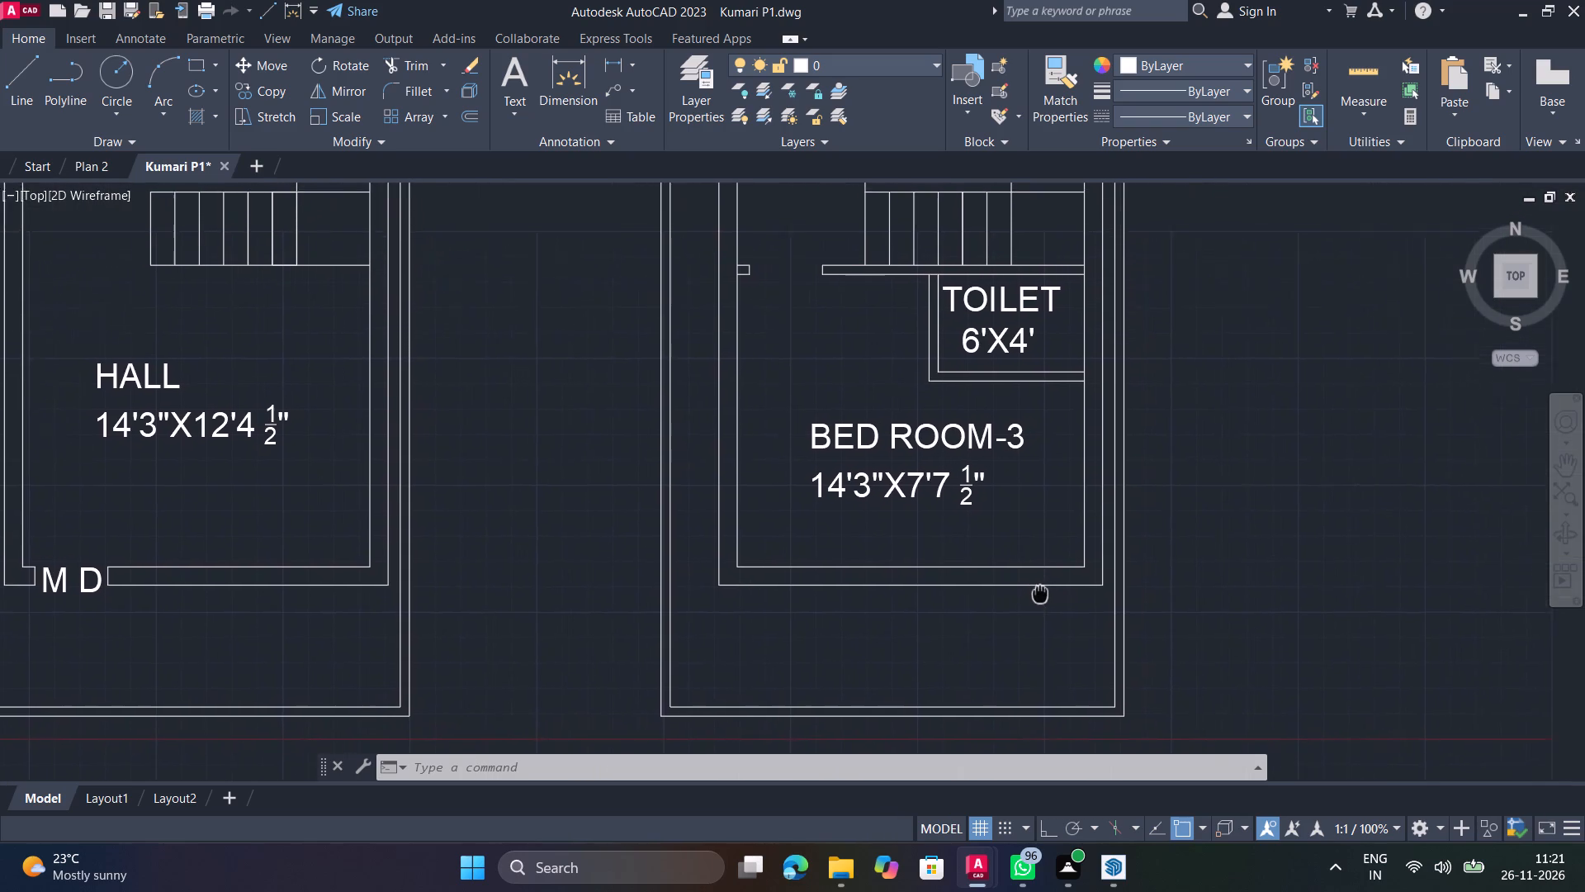
middle_drag(1036, 595, 1032, 589)
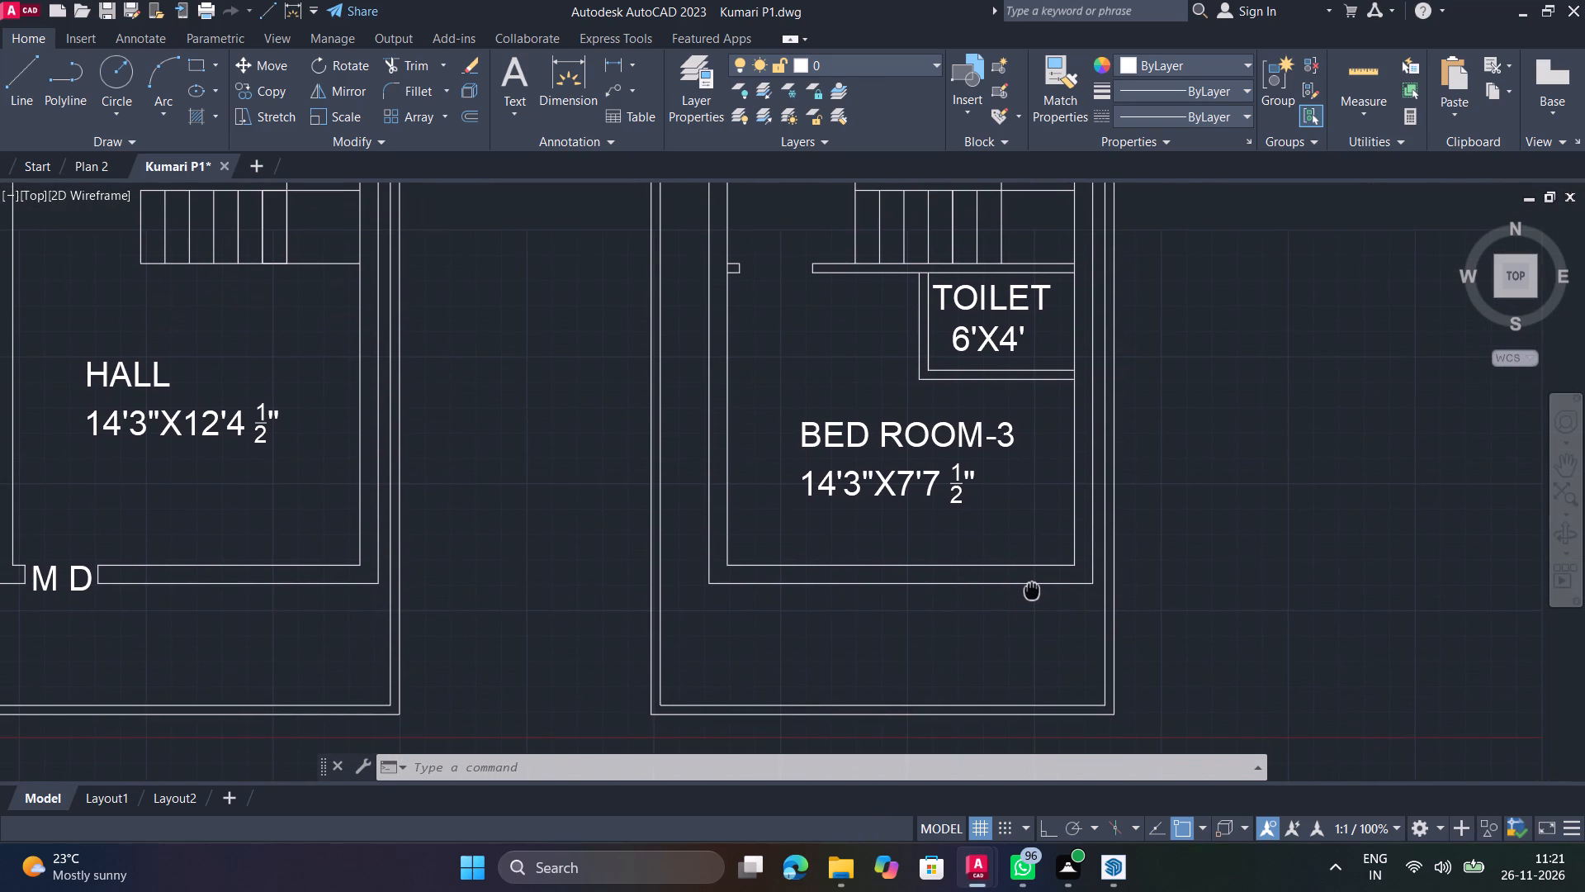
middle_drag(1032, 589, 1047, 673)
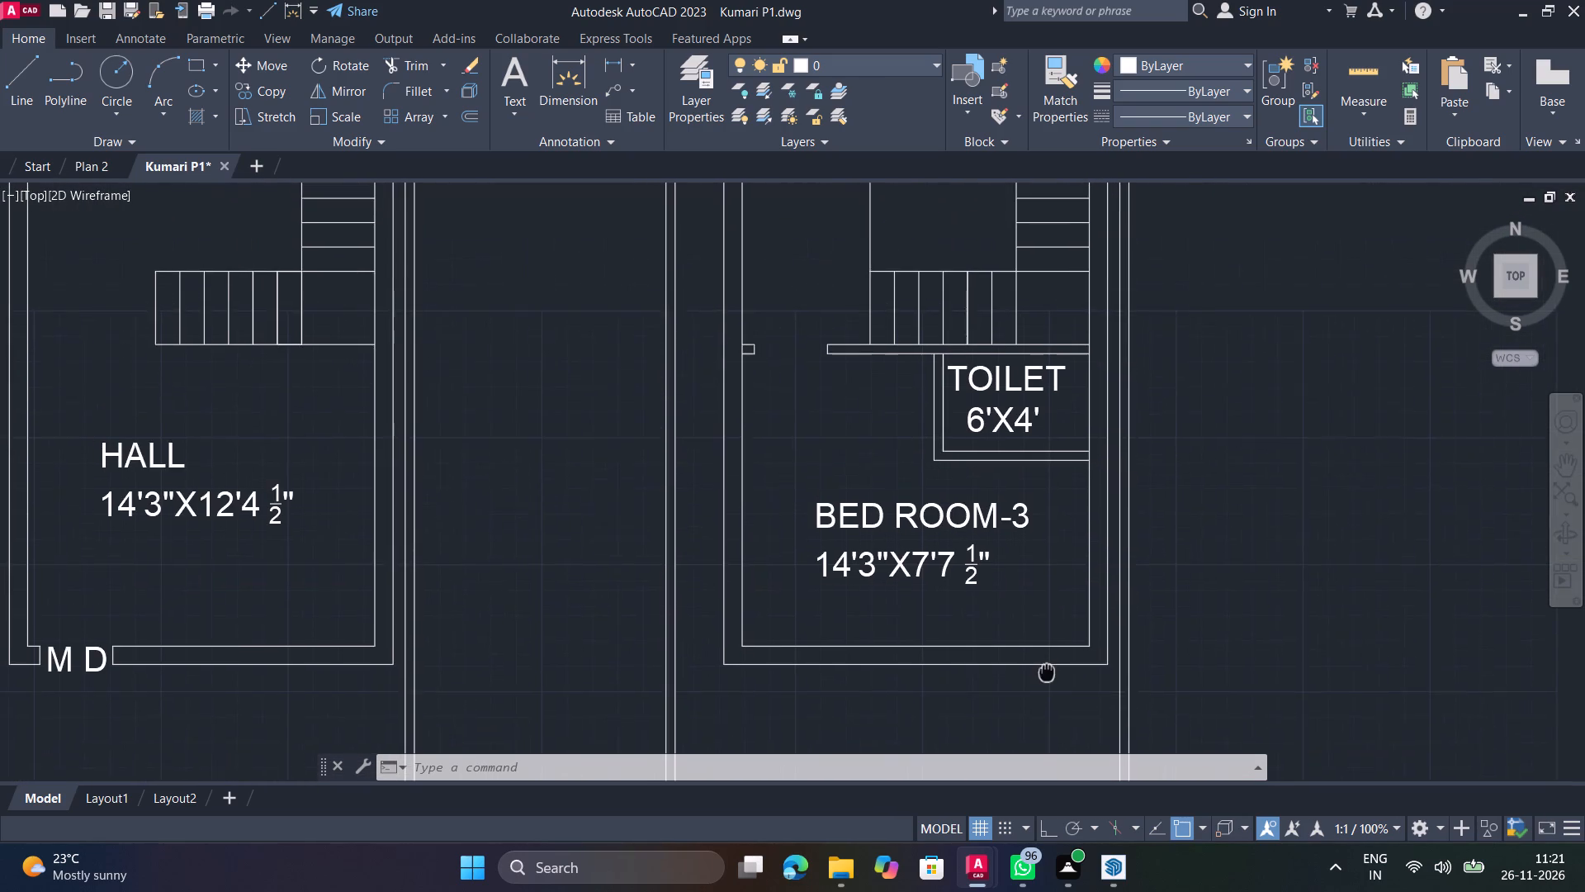
middle_drag(1047, 673, 1024, 731)
middle_drag(864, 484, 887, 634)
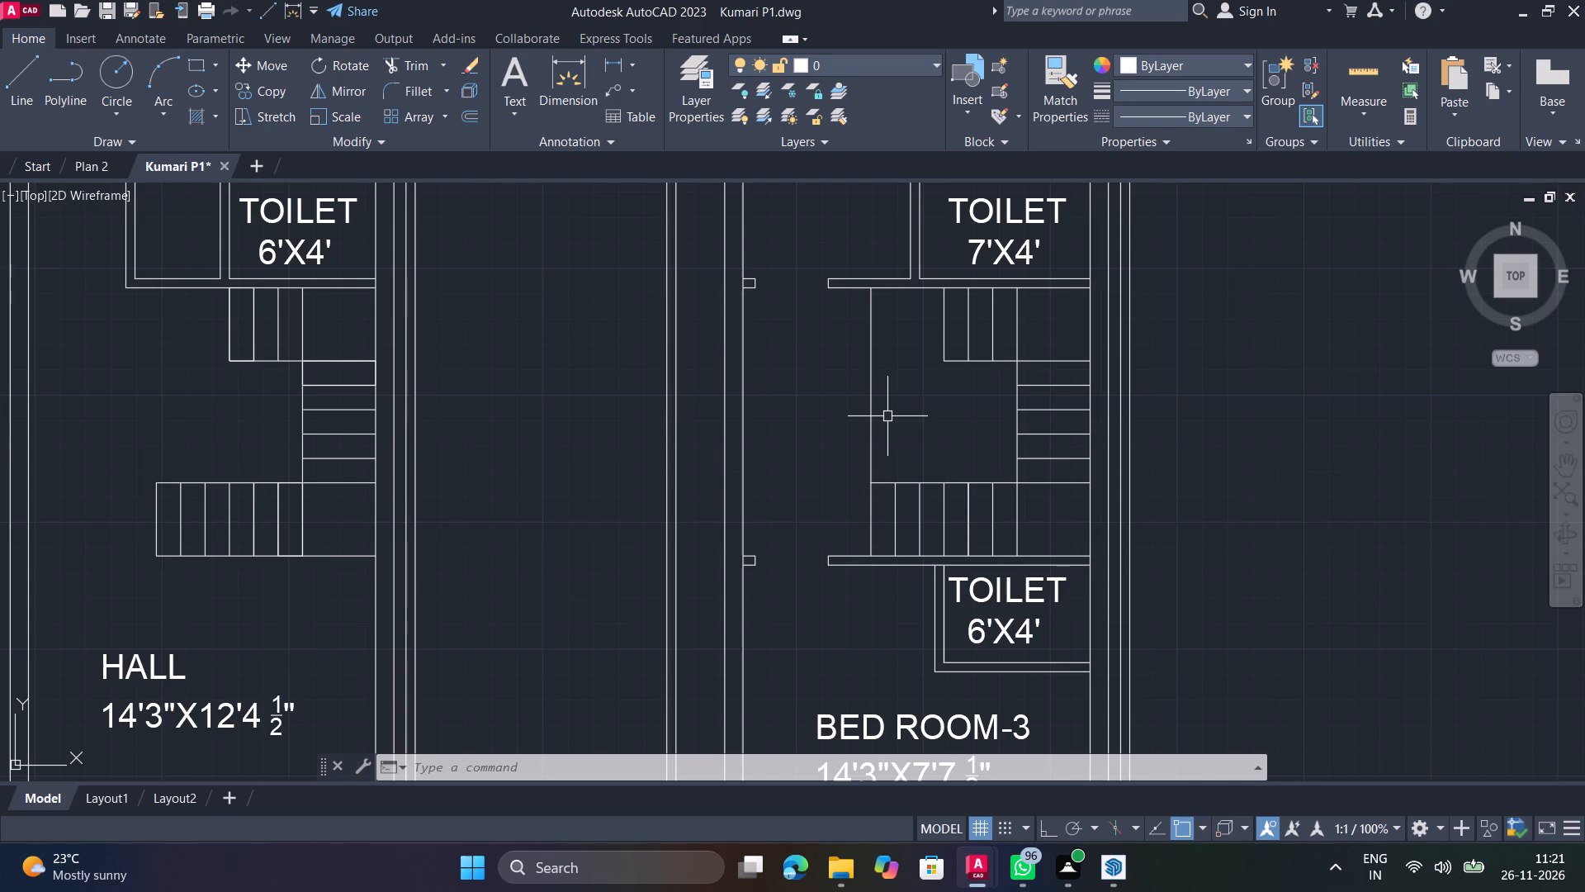
middle_drag(837, 415, 1009, 401)
middle_drag(676, 497, 838, 391)
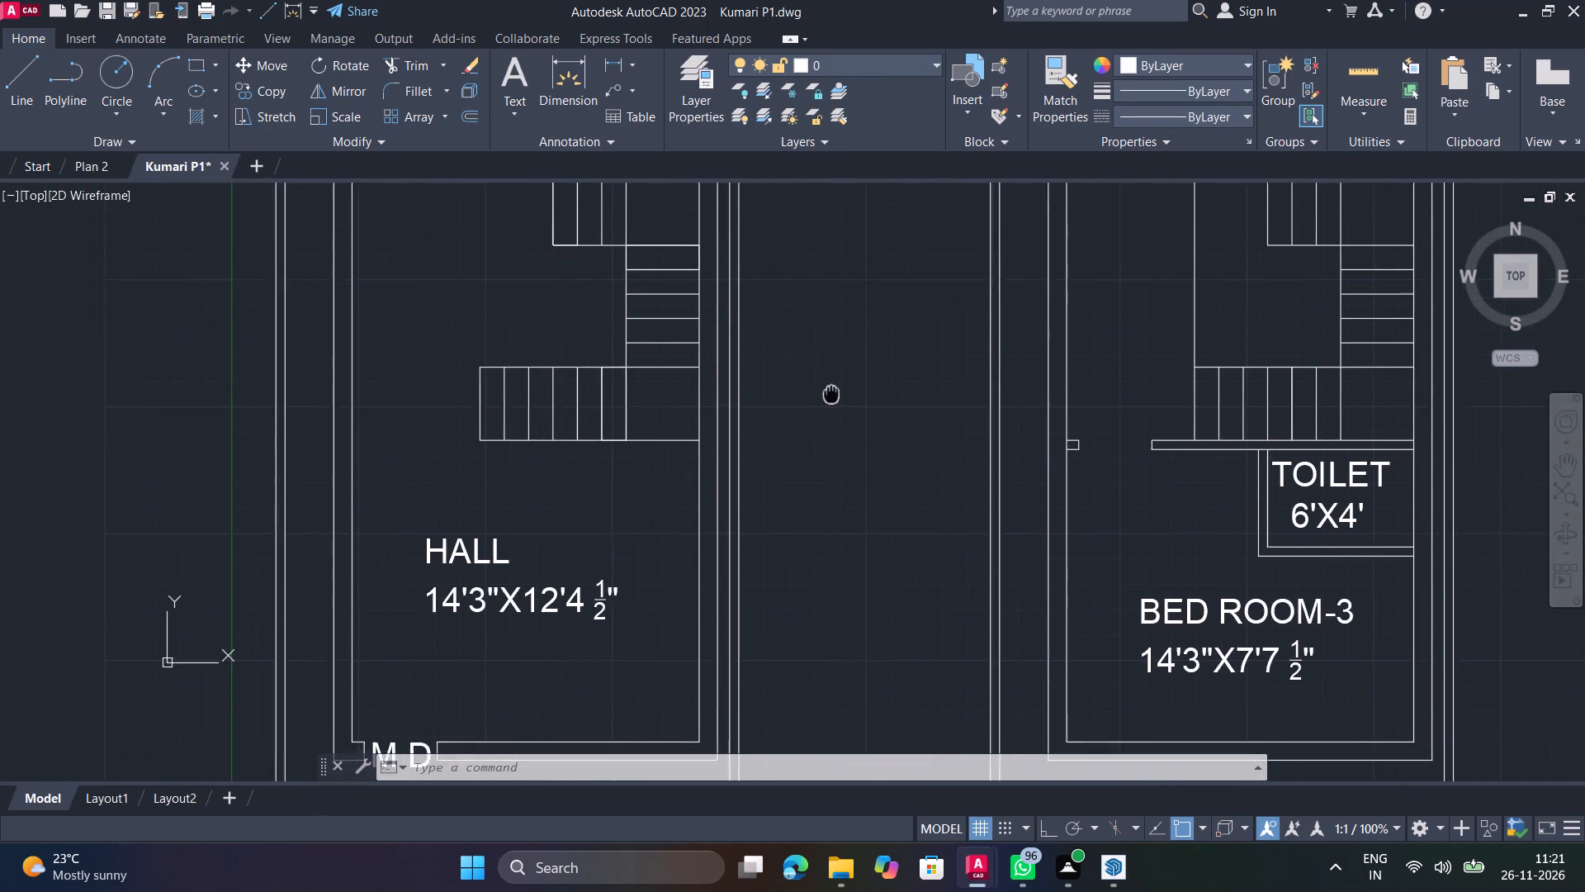
middle_drag(838, 391, 995, 507)
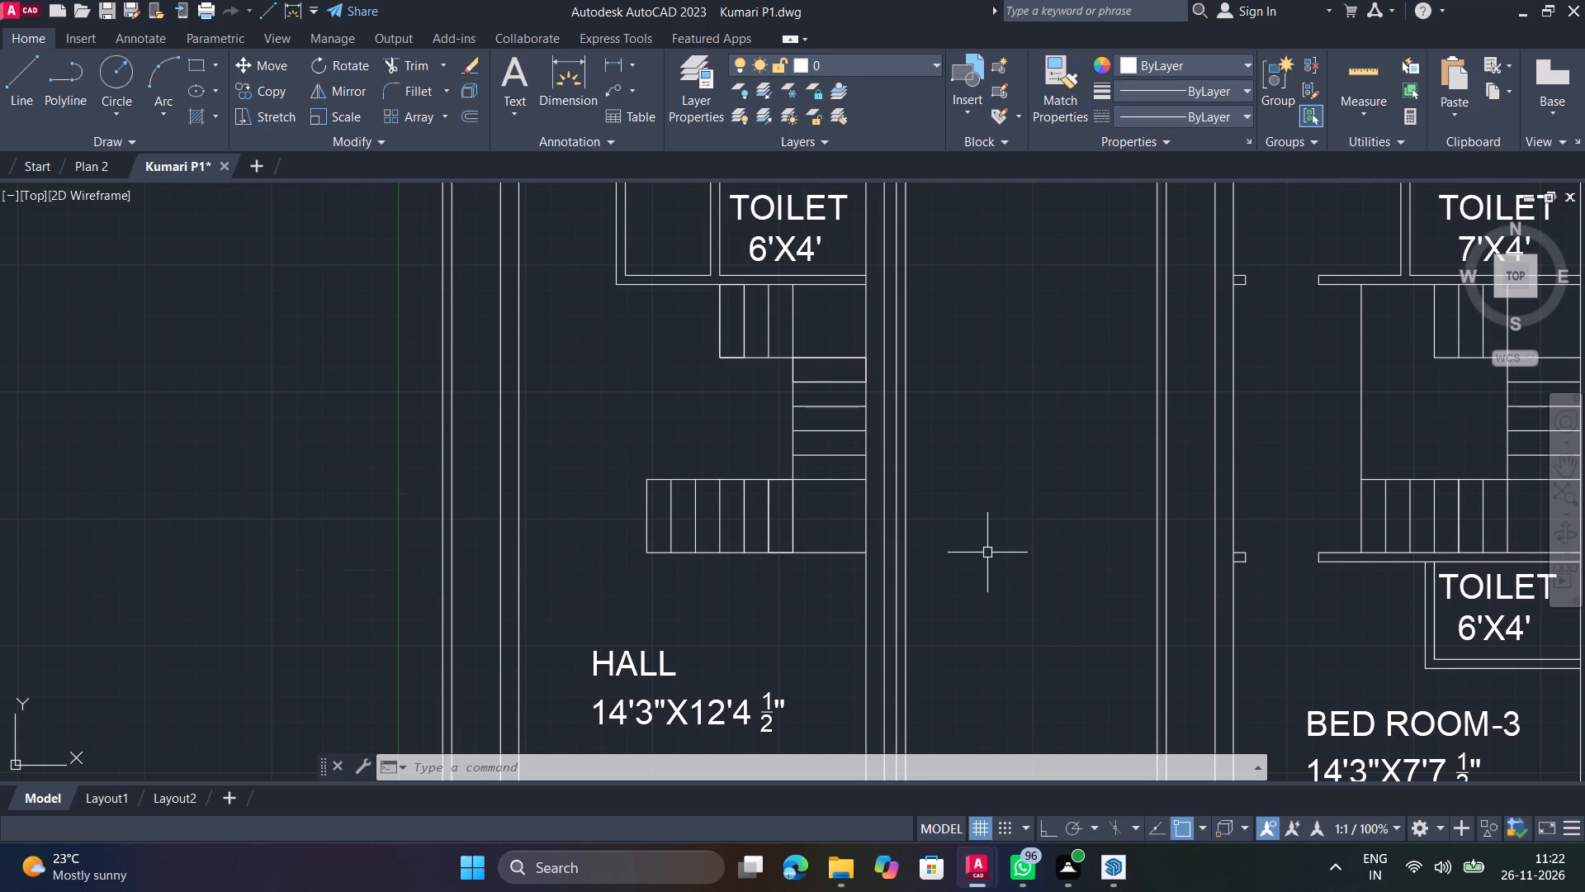
Examine the ground-floor staircase, toilet, kitchen and Bed Room-1 up close and beside the first-floor rooms.
middle_drag(724, 455, 756, 469)
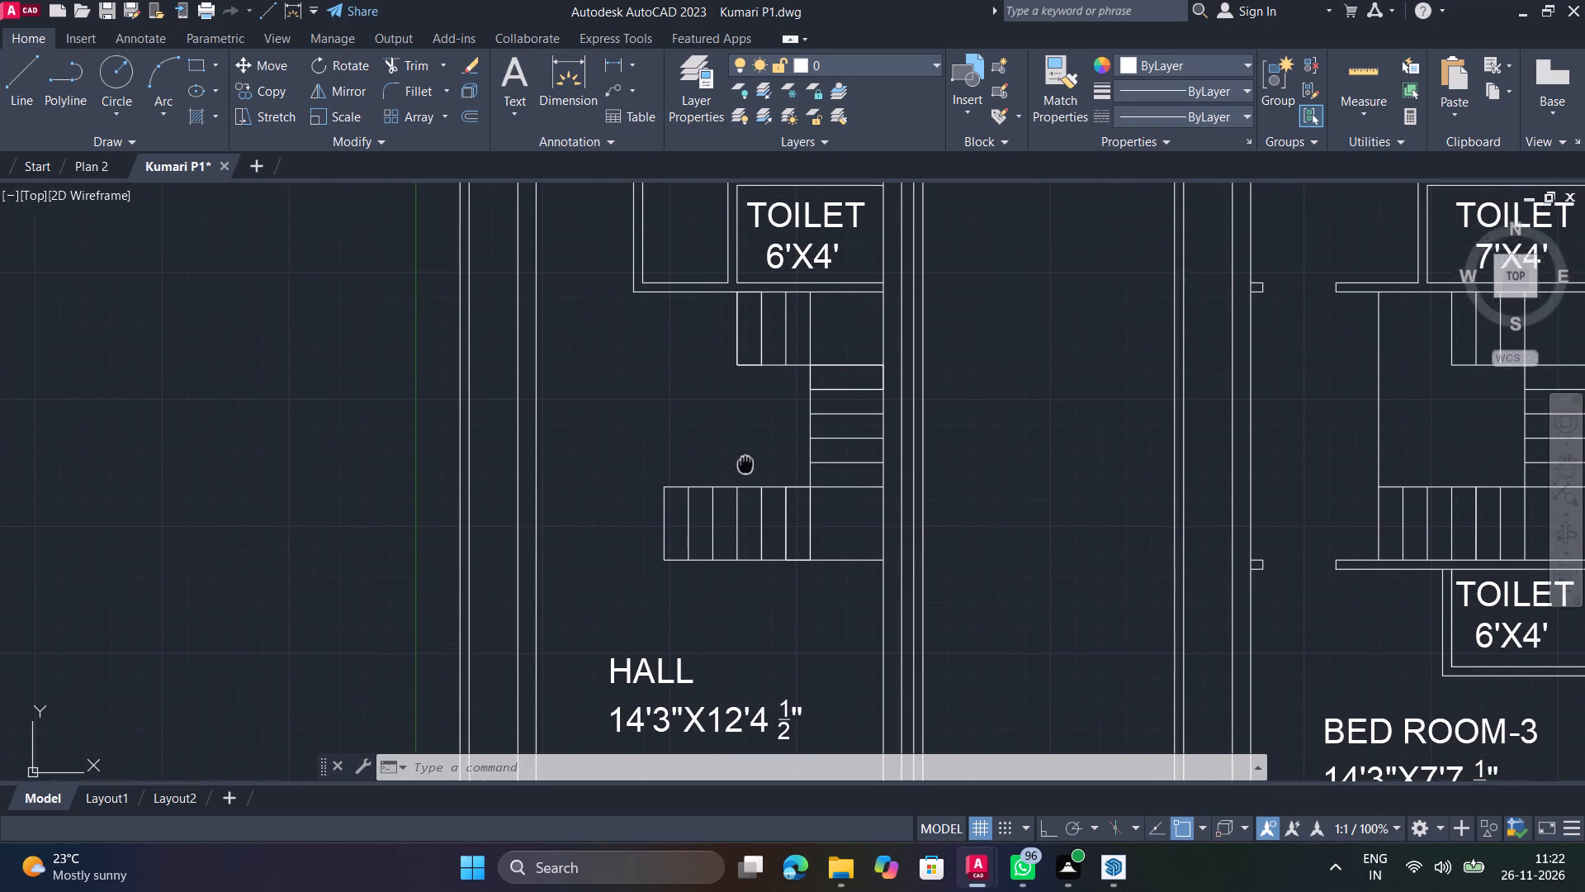
middle_drag(756, 469, 953, 891)
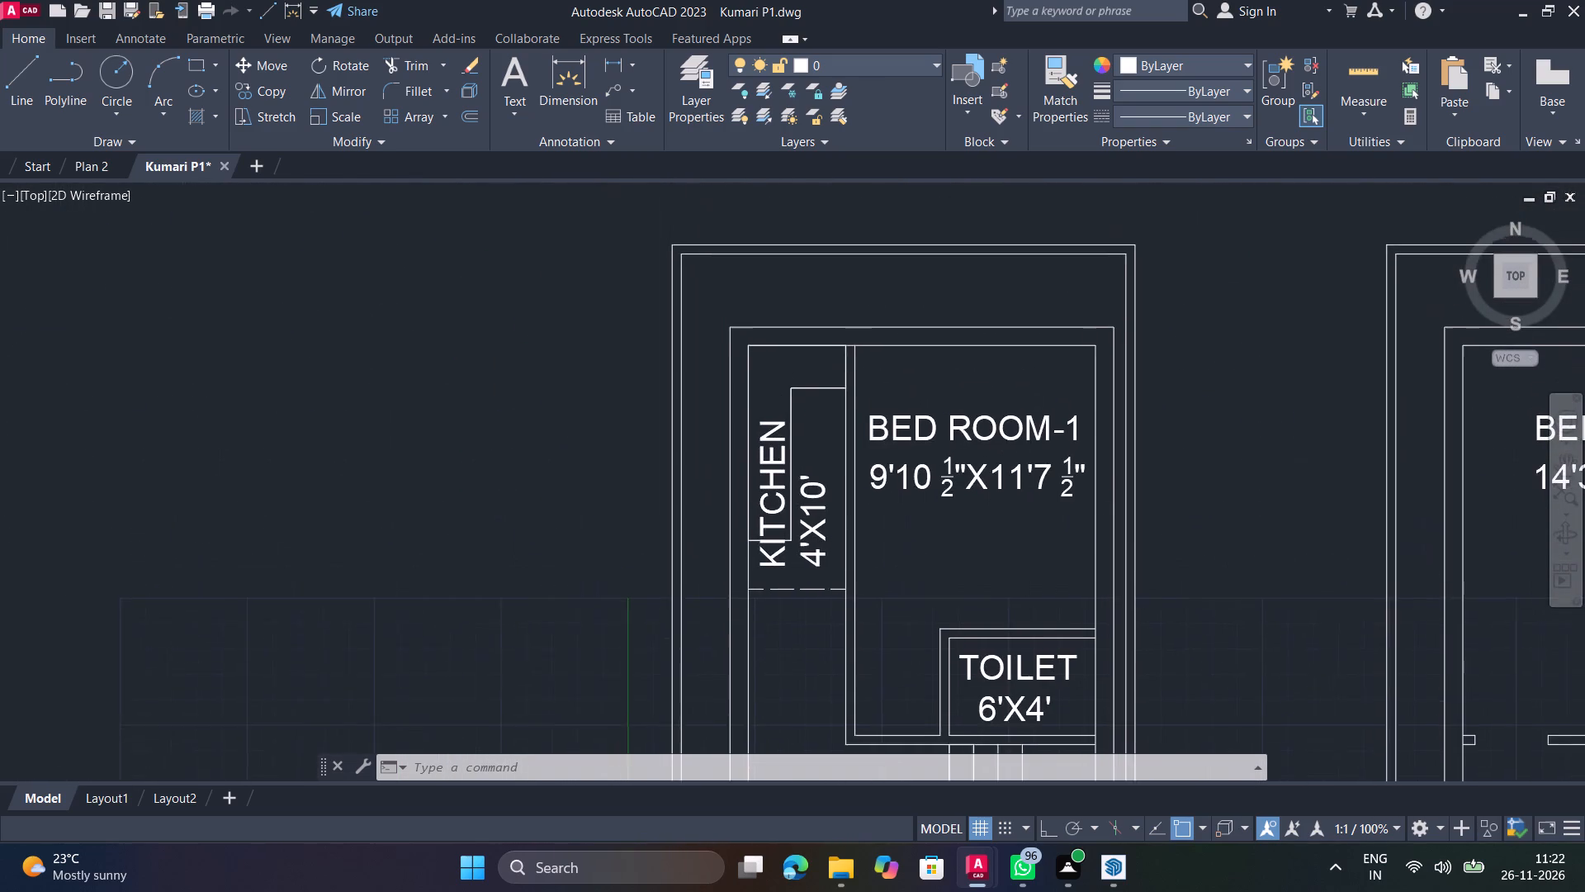
middle_drag(953, 891, 943, 712)
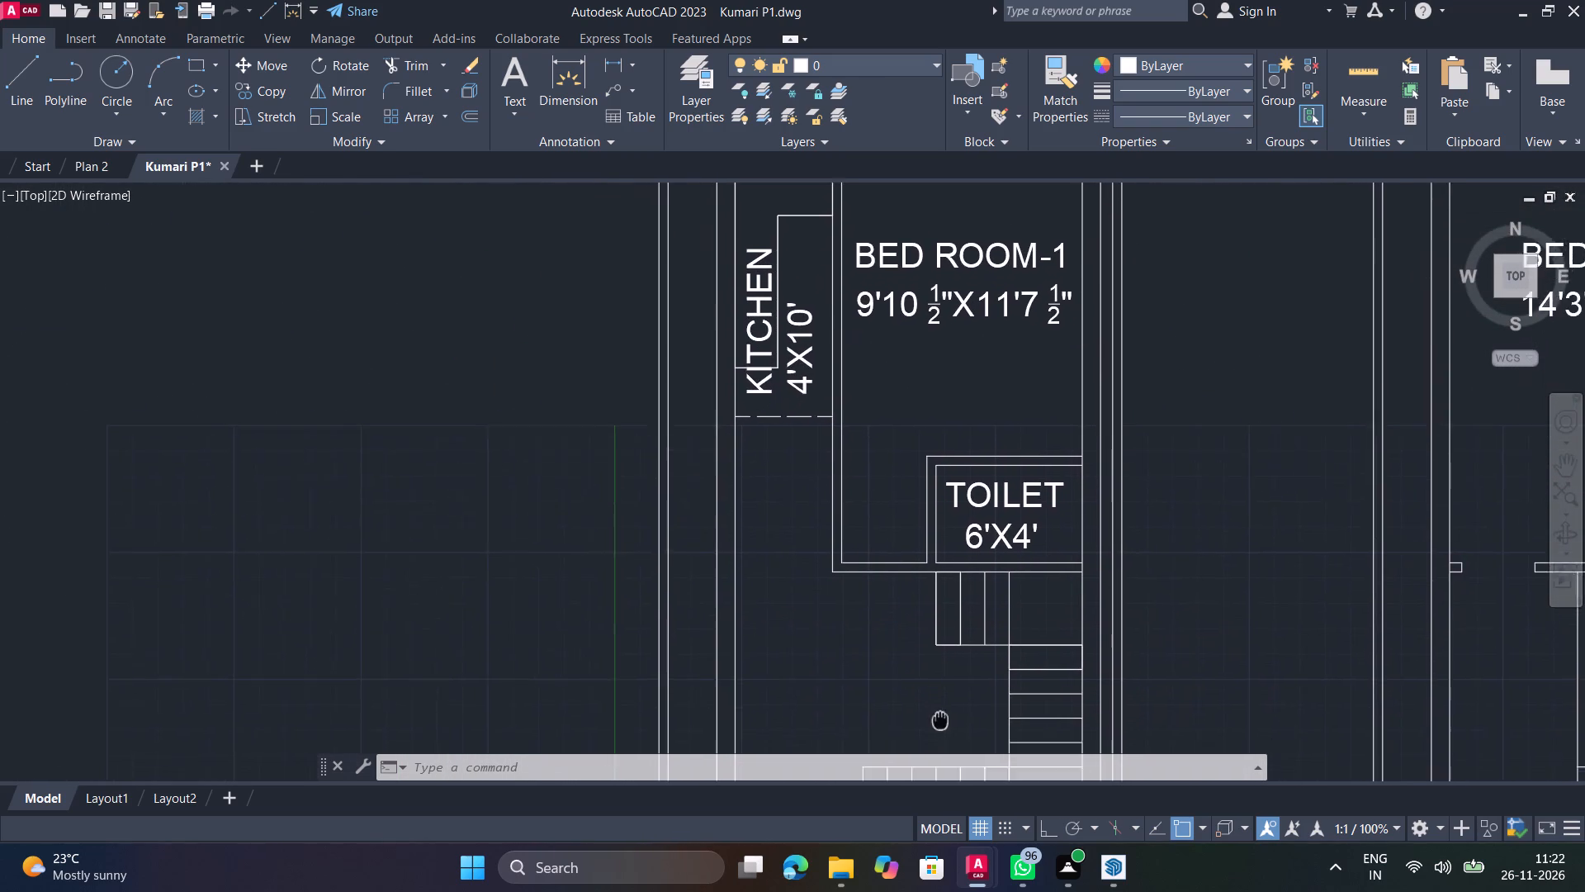
middle_drag(943, 712, 970, 687)
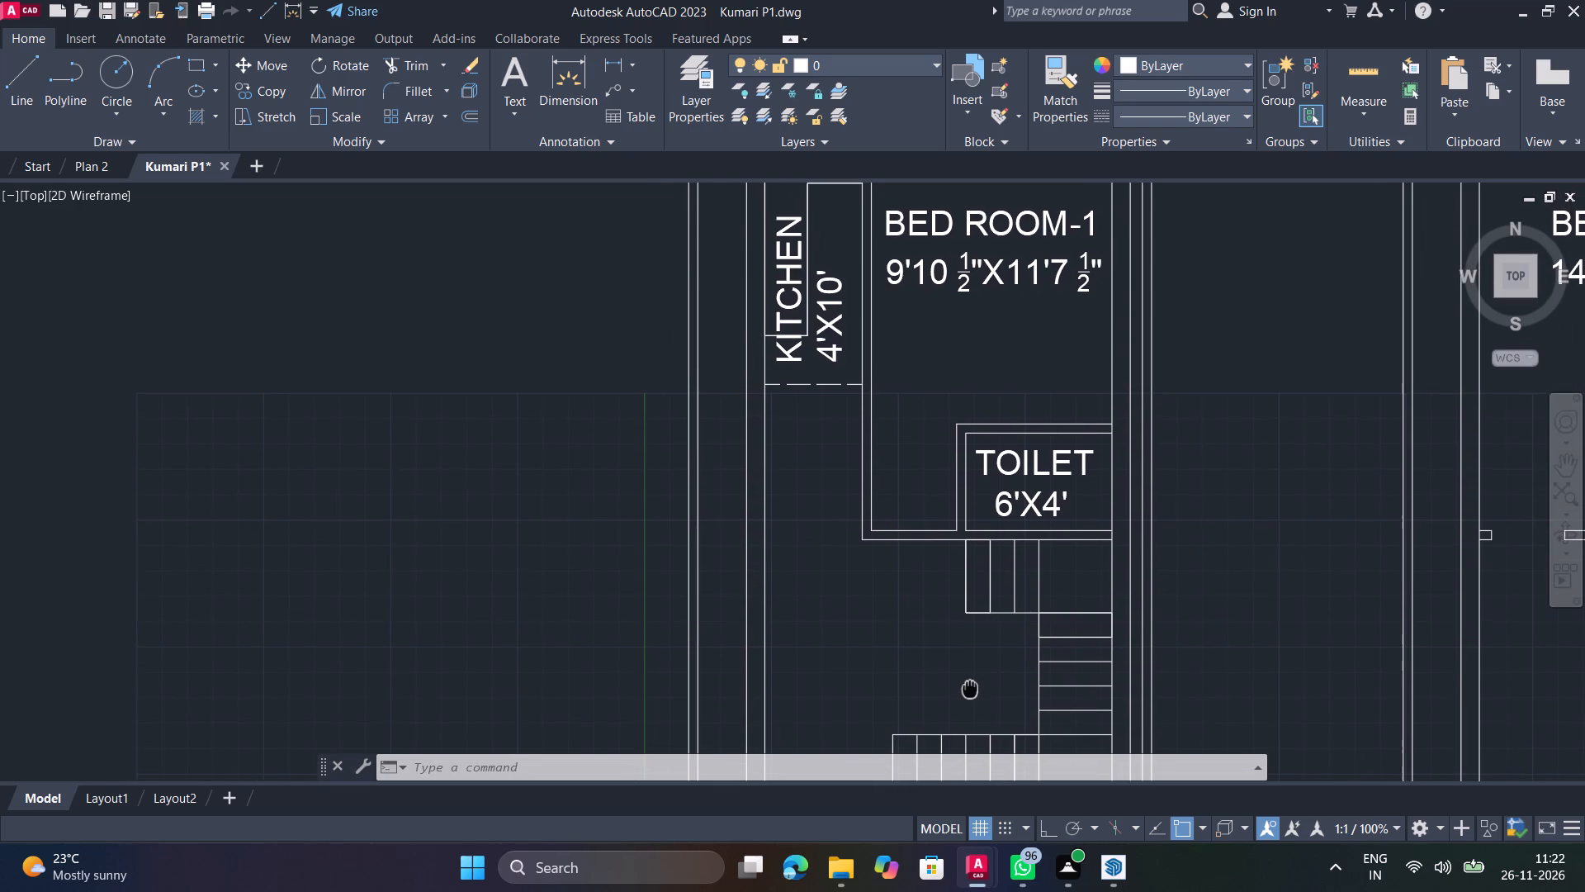
middle_drag(970, 687, 977, 702)
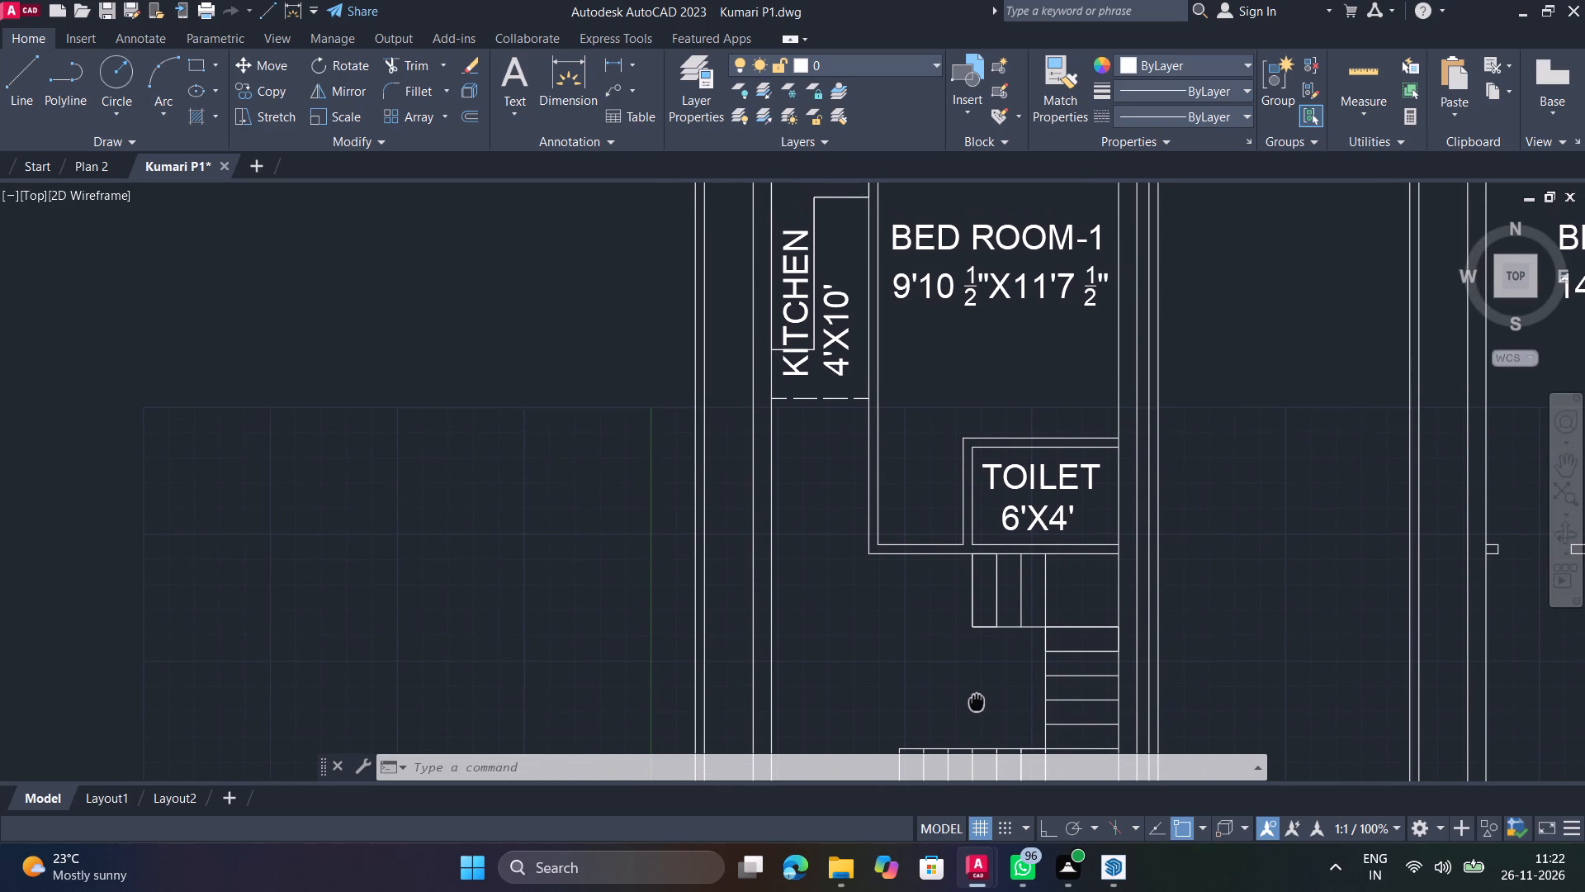
middle_drag(977, 702, 977, 704)
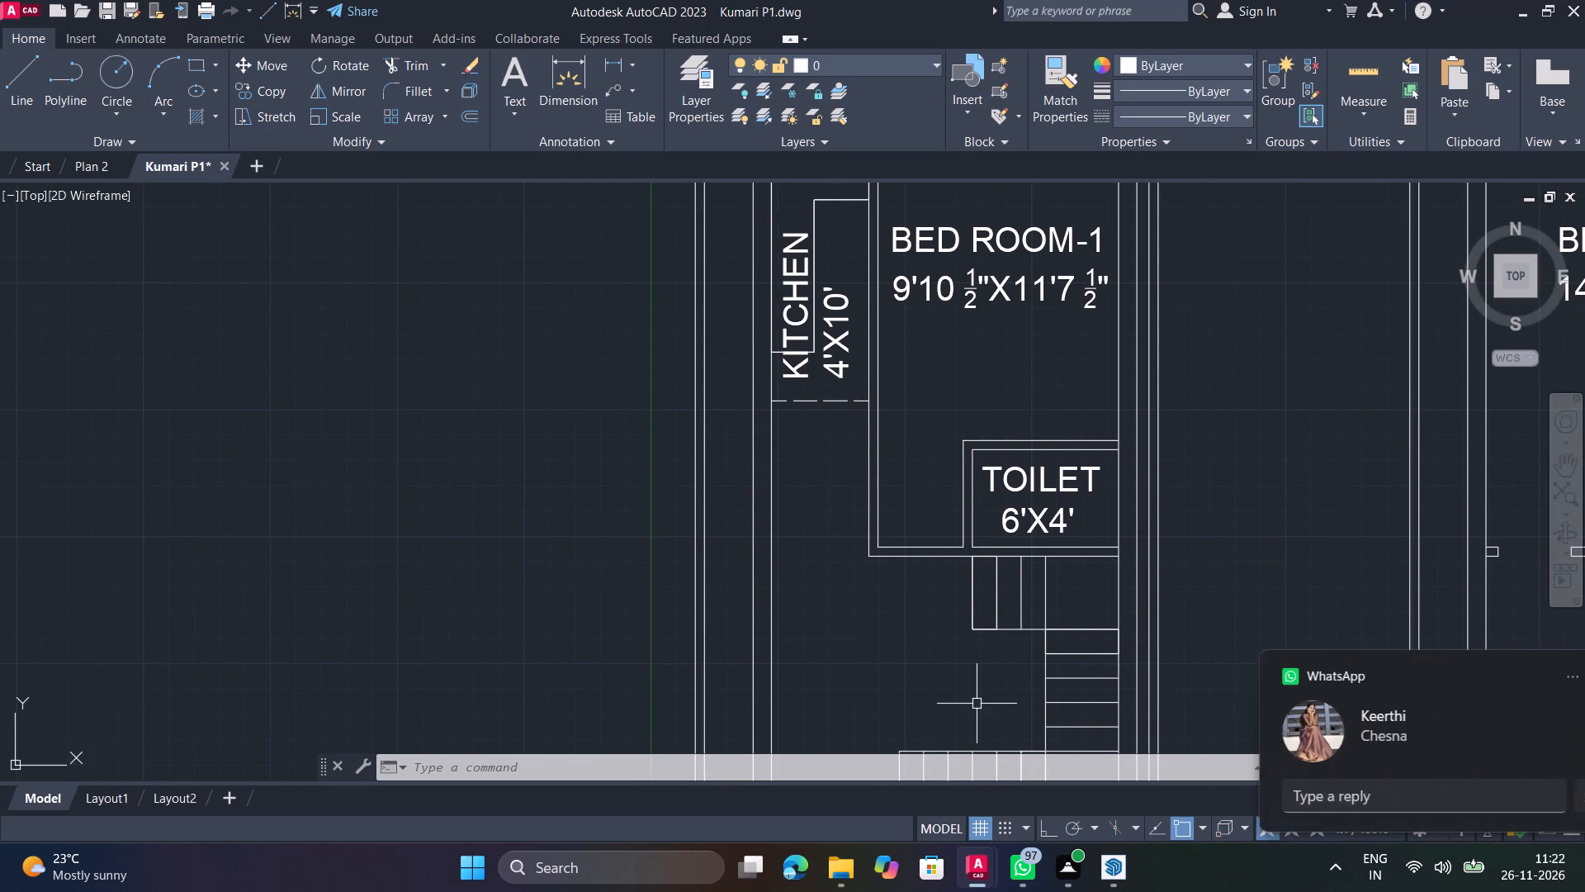
click(1549, 676)
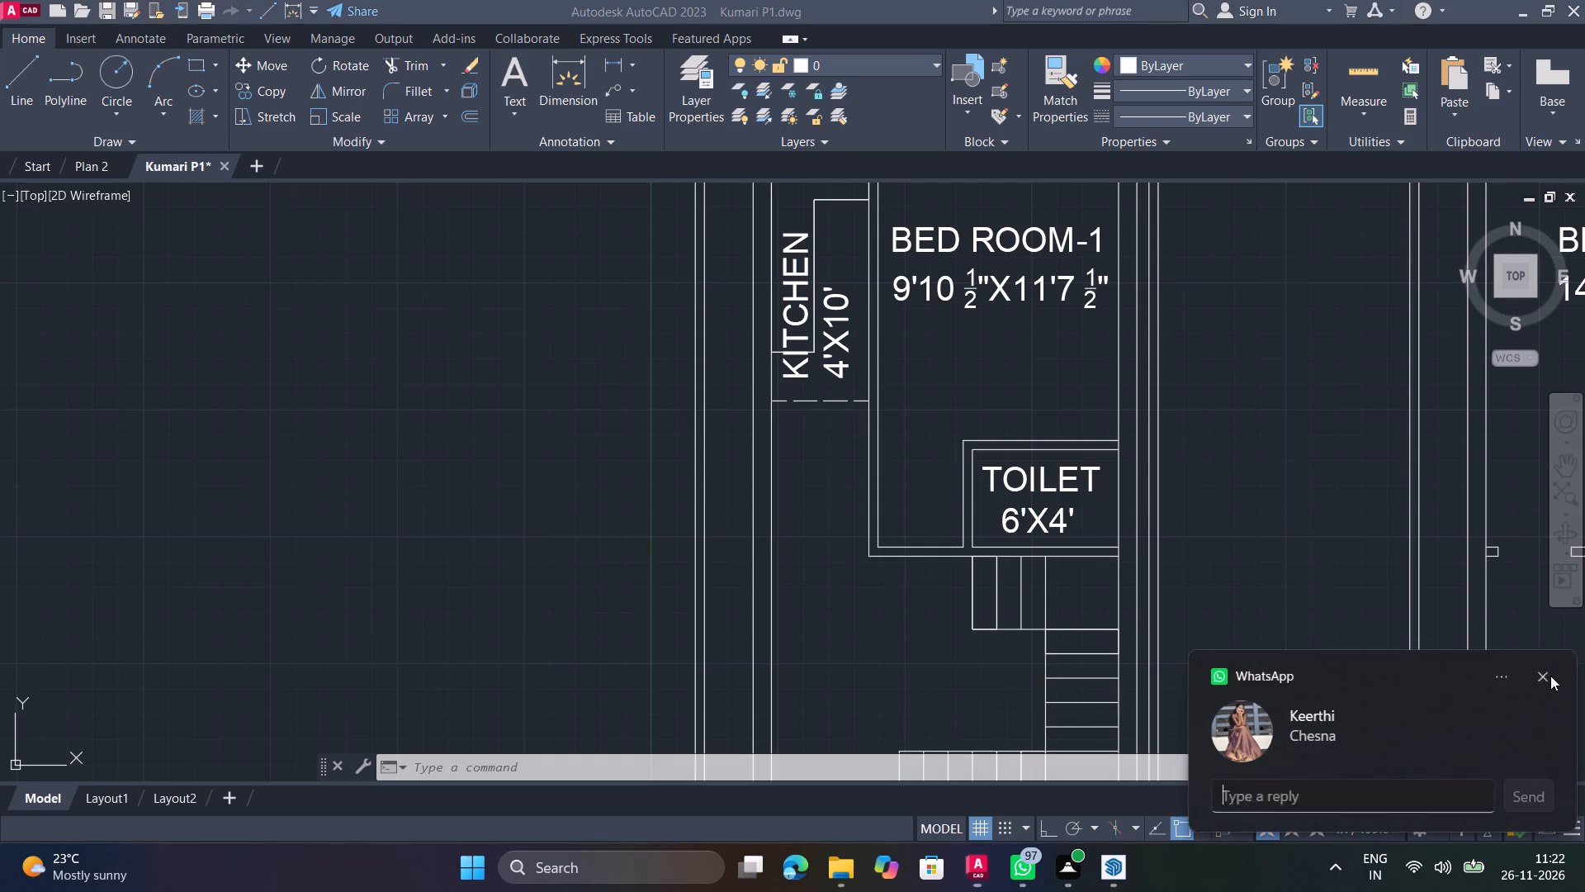
middle_drag(1070, 460, 1093, 676)
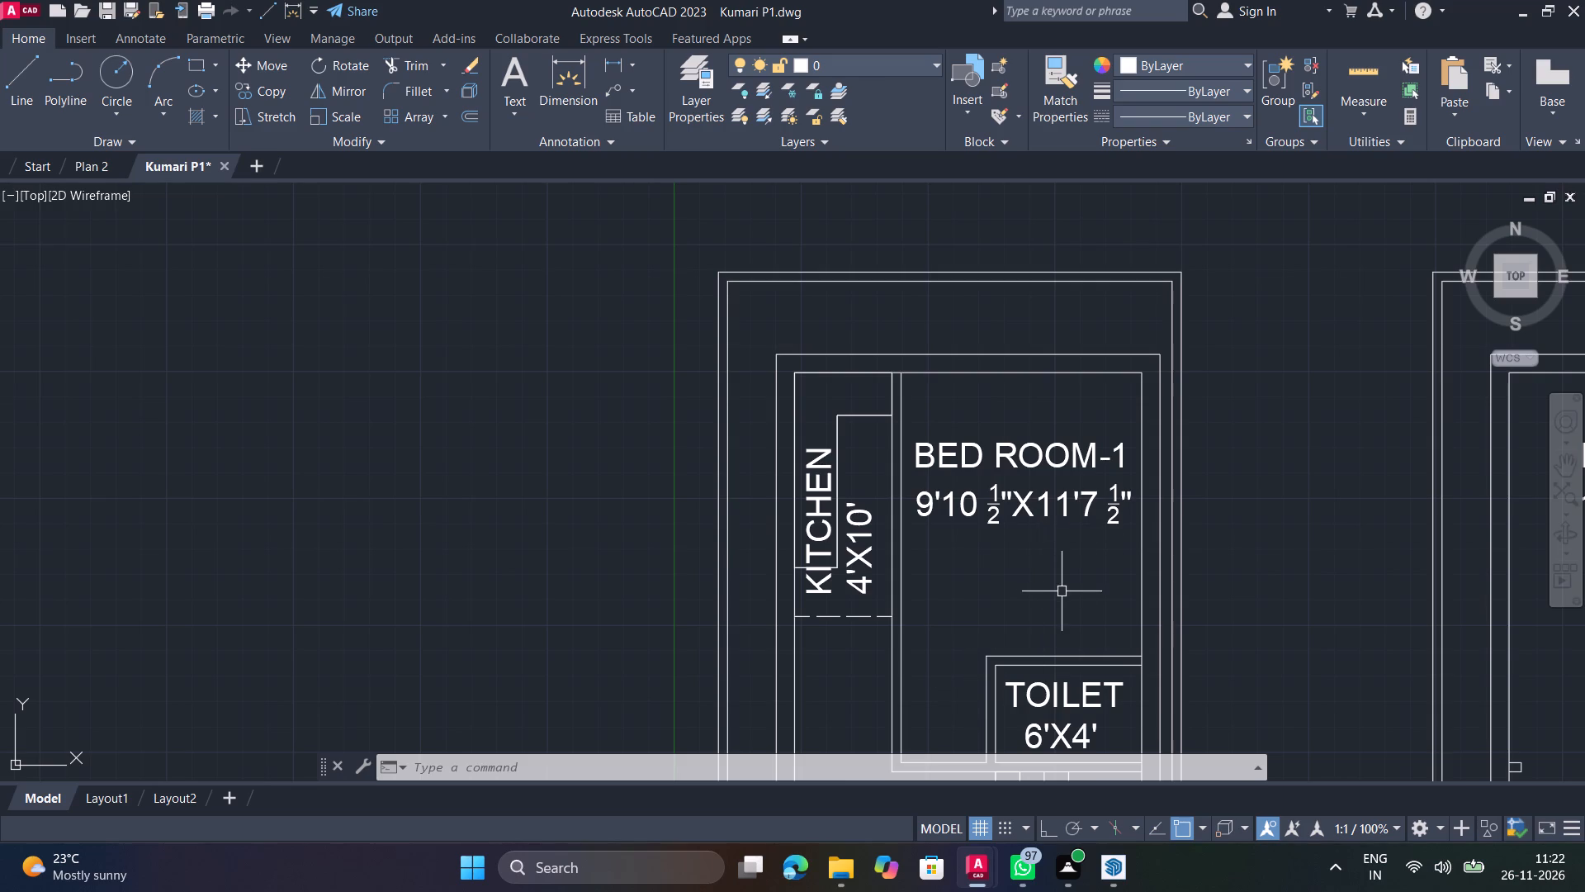
middle_drag(1055, 584, 890, 434)
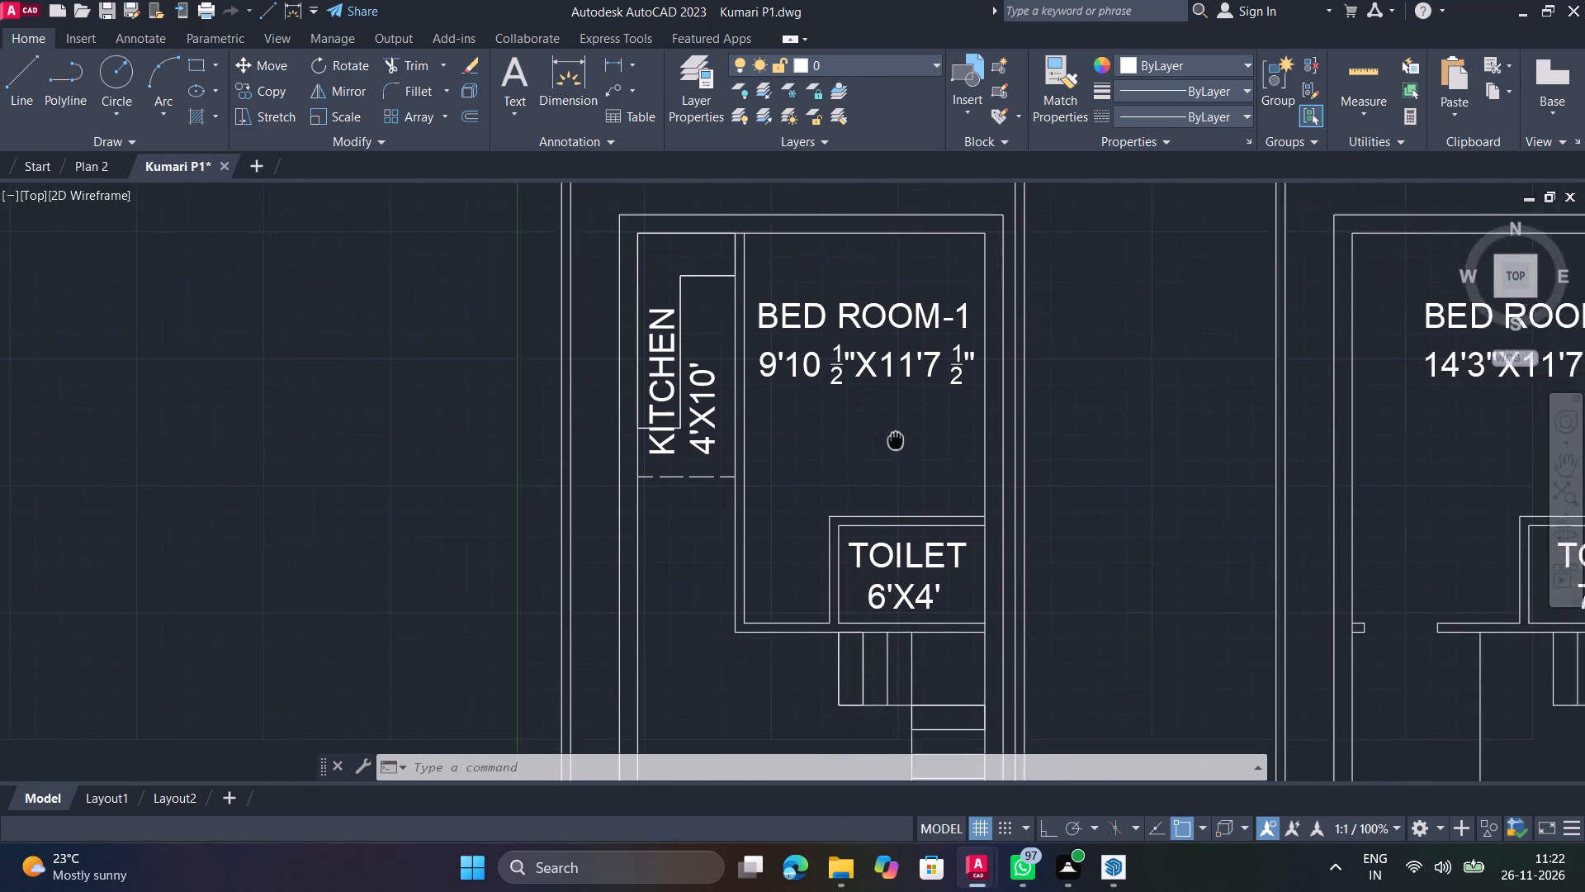
middle_drag(890, 434, 753, 353)
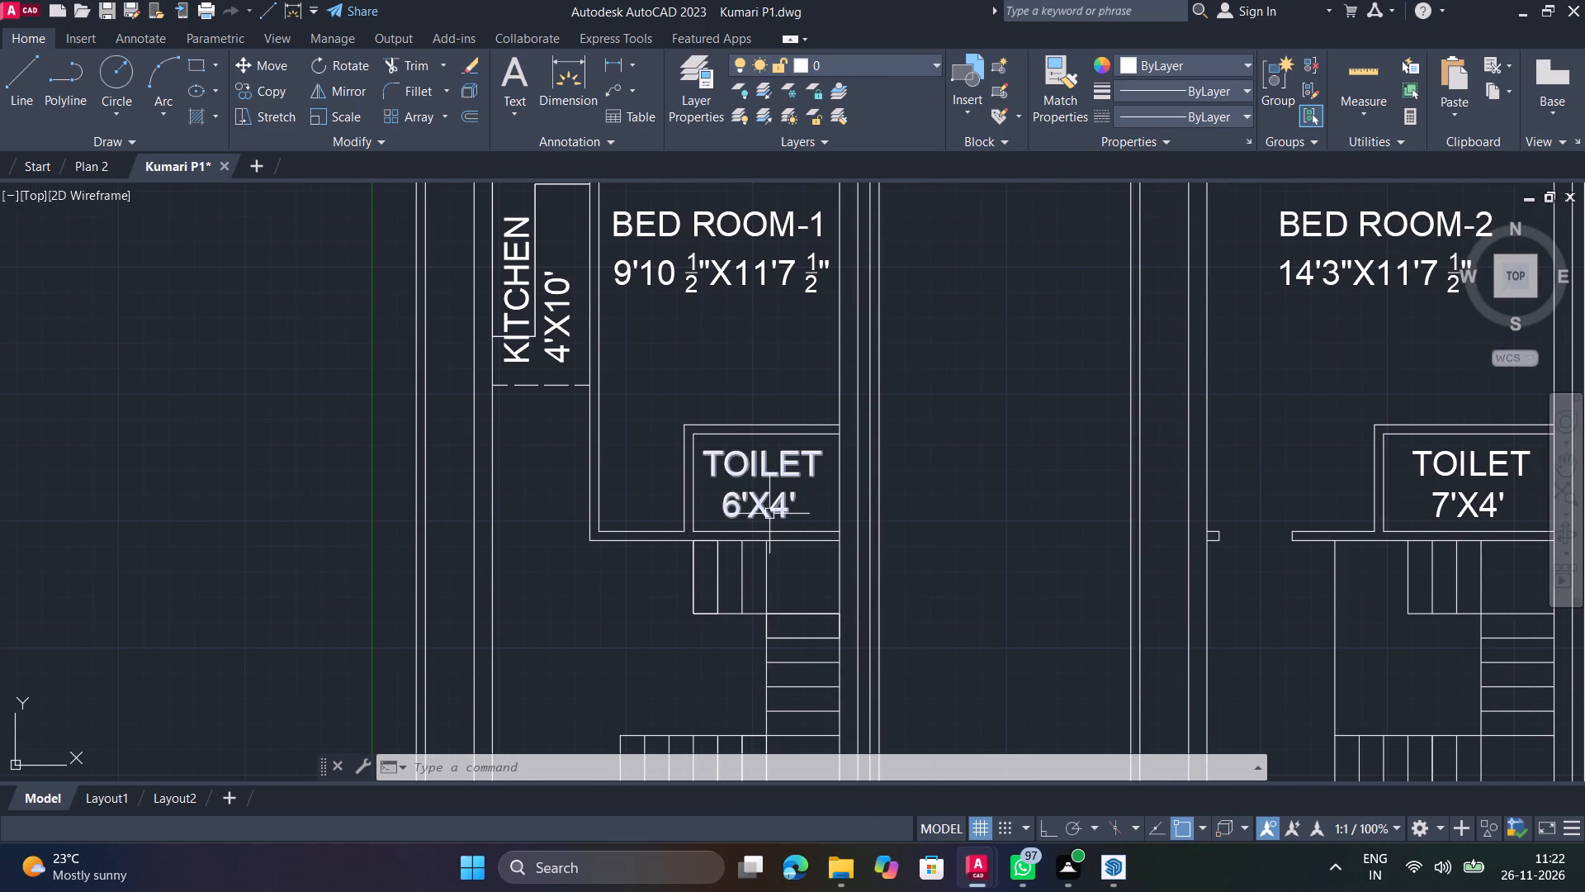
scroll(772, 515, down, 1)
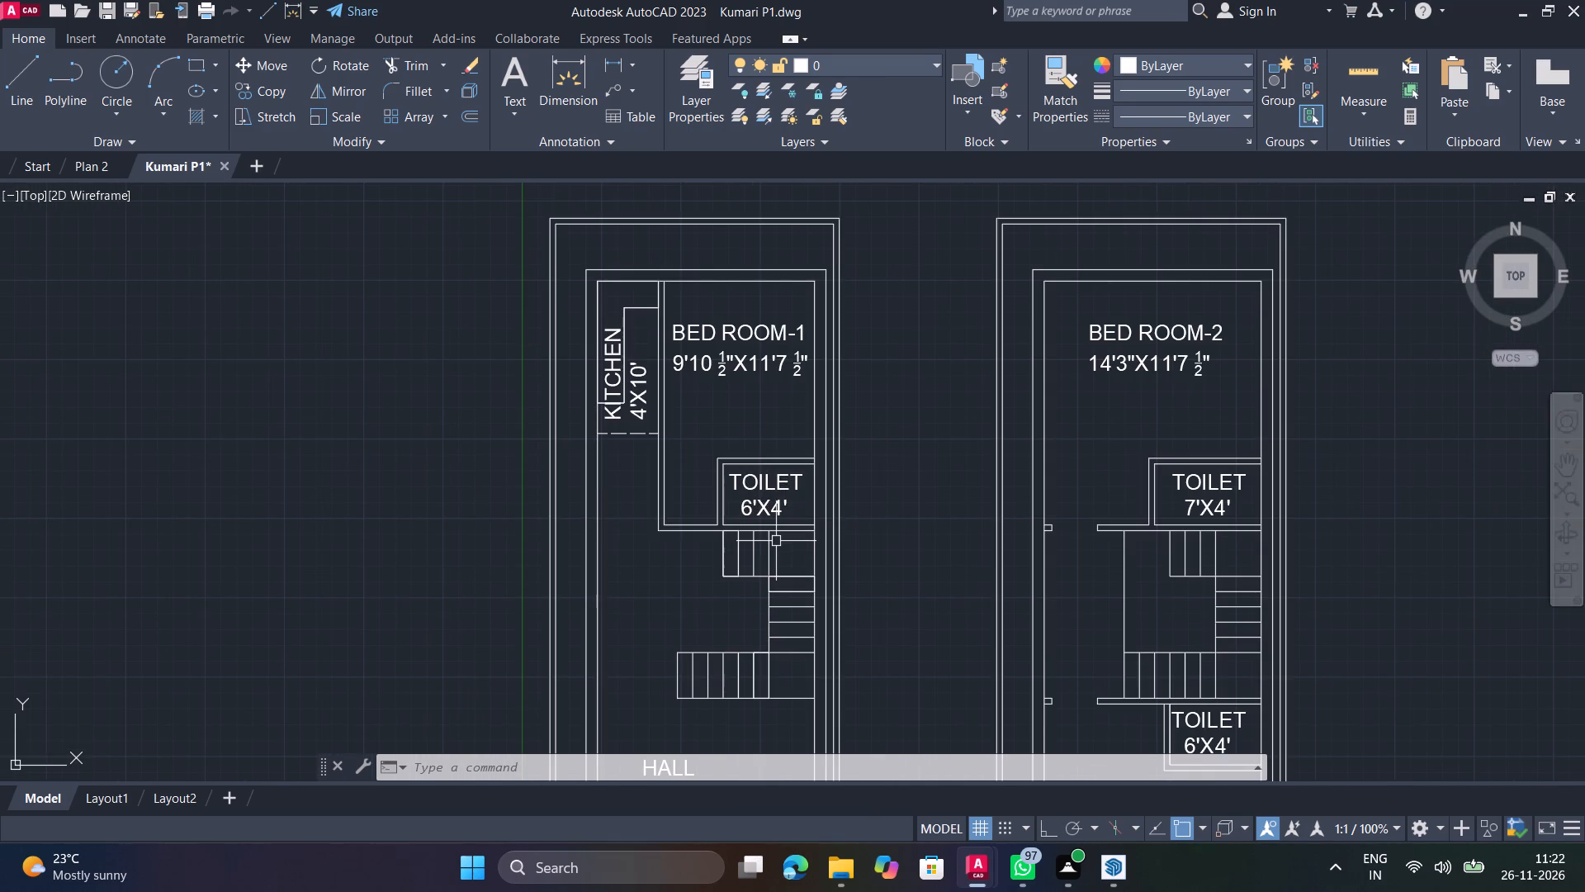
scroll(779, 548, down, 1)
middle_drag(821, 562, 880, 666)
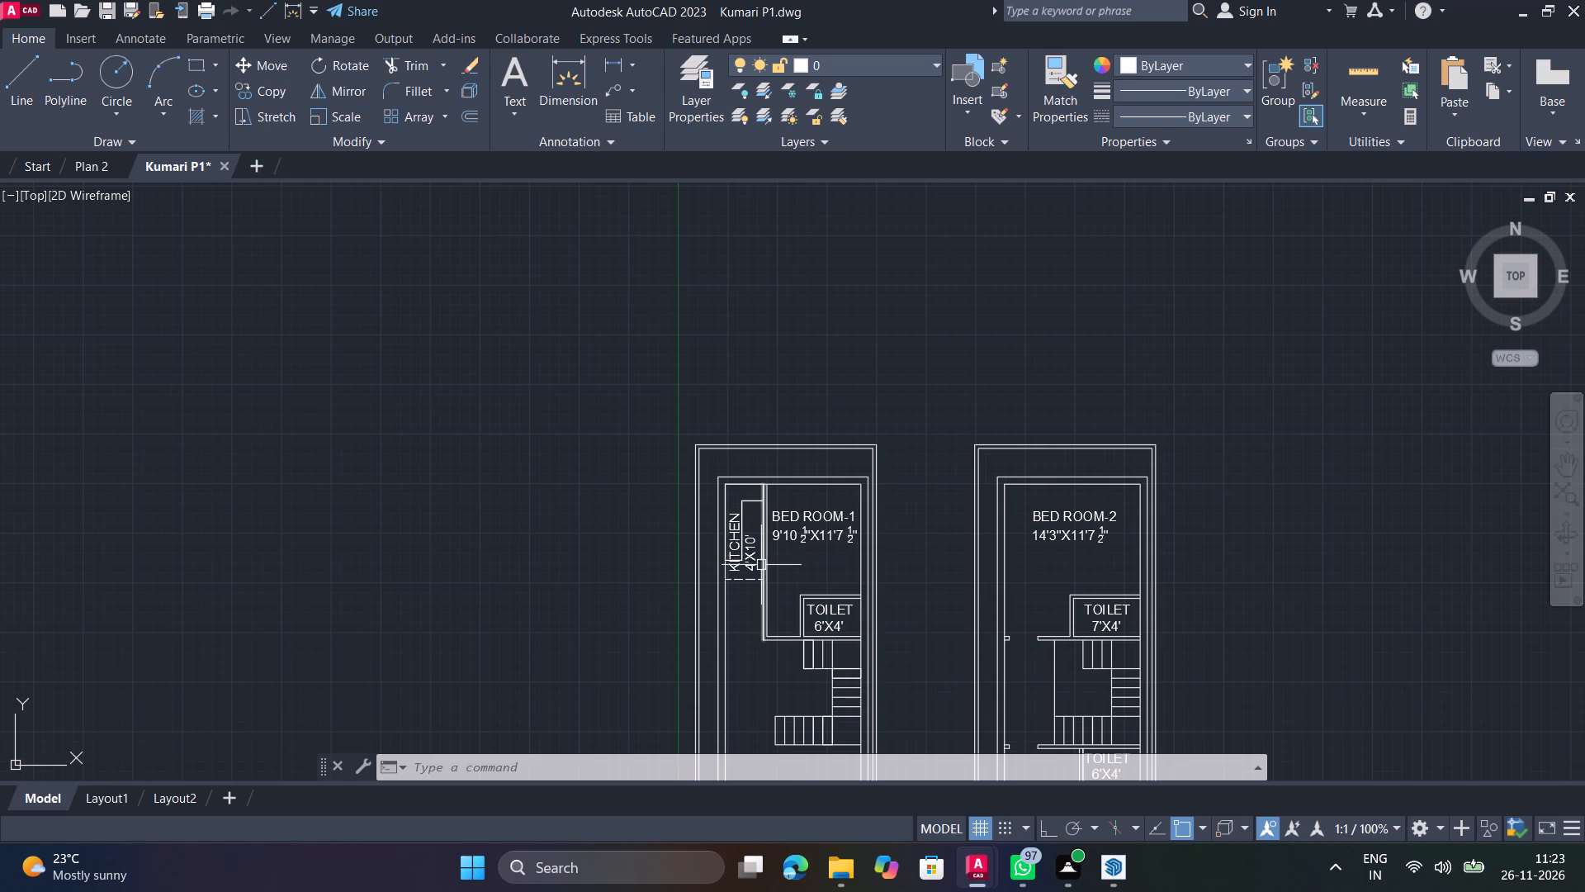
Measure the width of the ground-floor kitchen counter's lower end with a linear dimension, without placing it.
scroll(749, 579, up, 4)
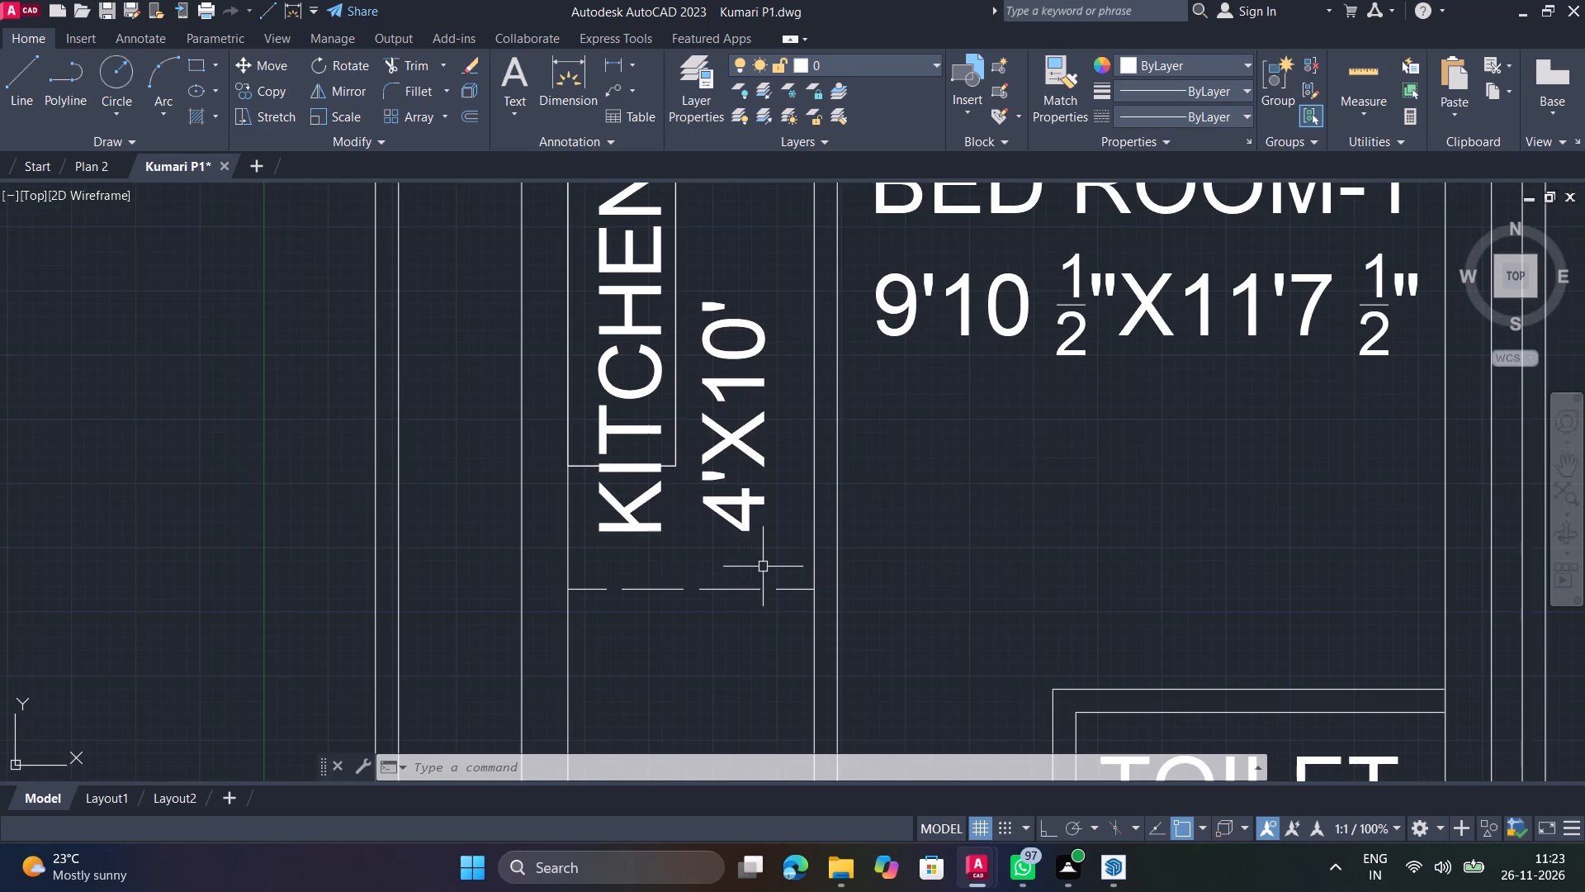
middle_drag(774, 569, 1015, 671)
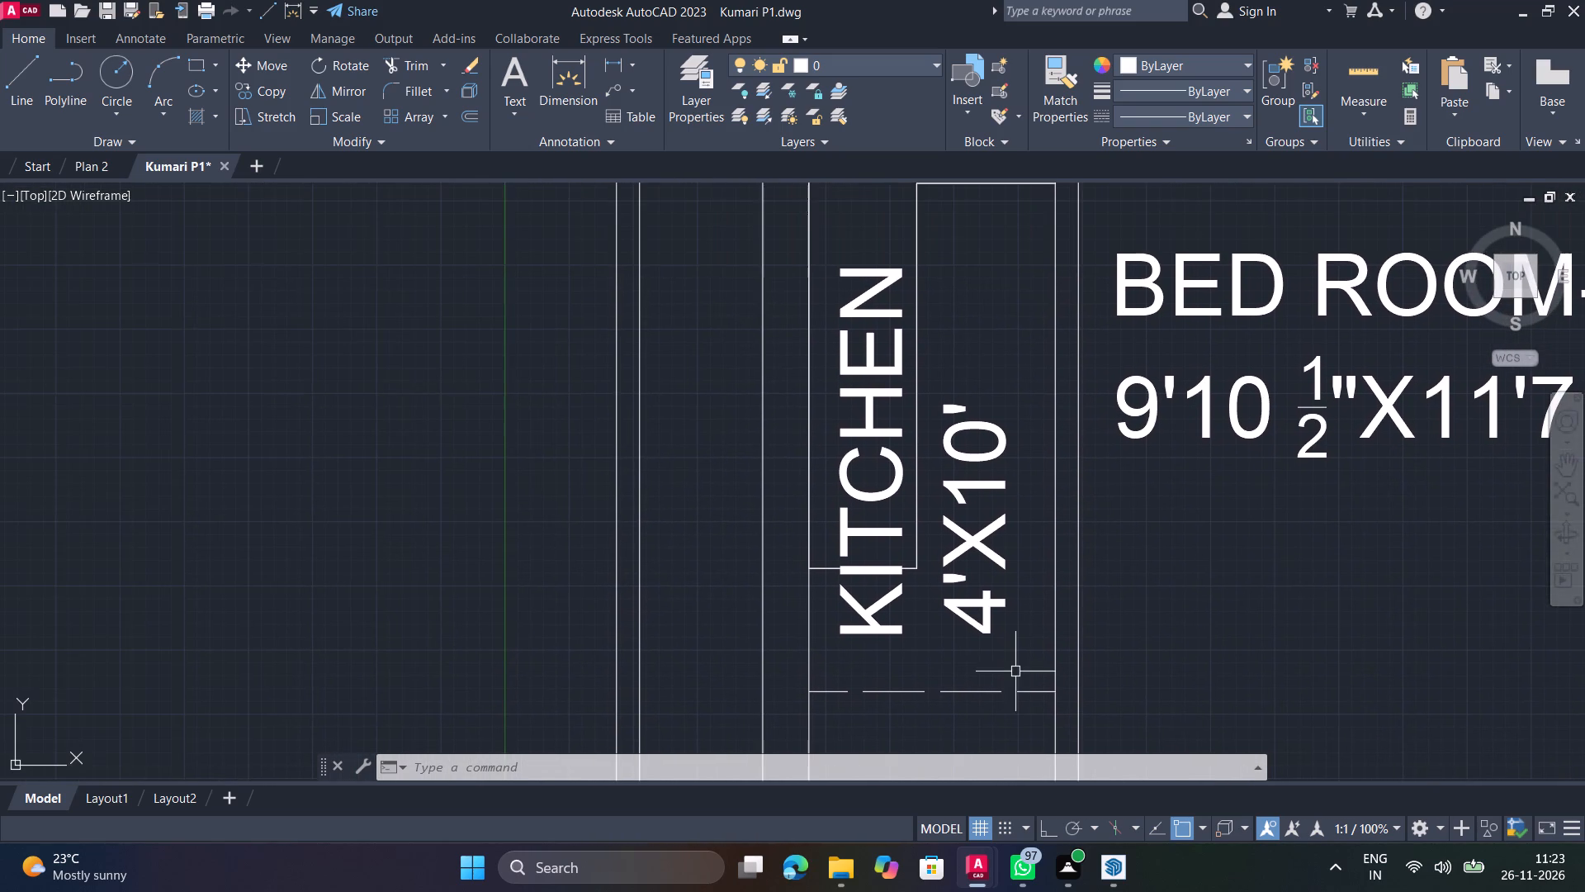
click(613, 69)
click(813, 564)
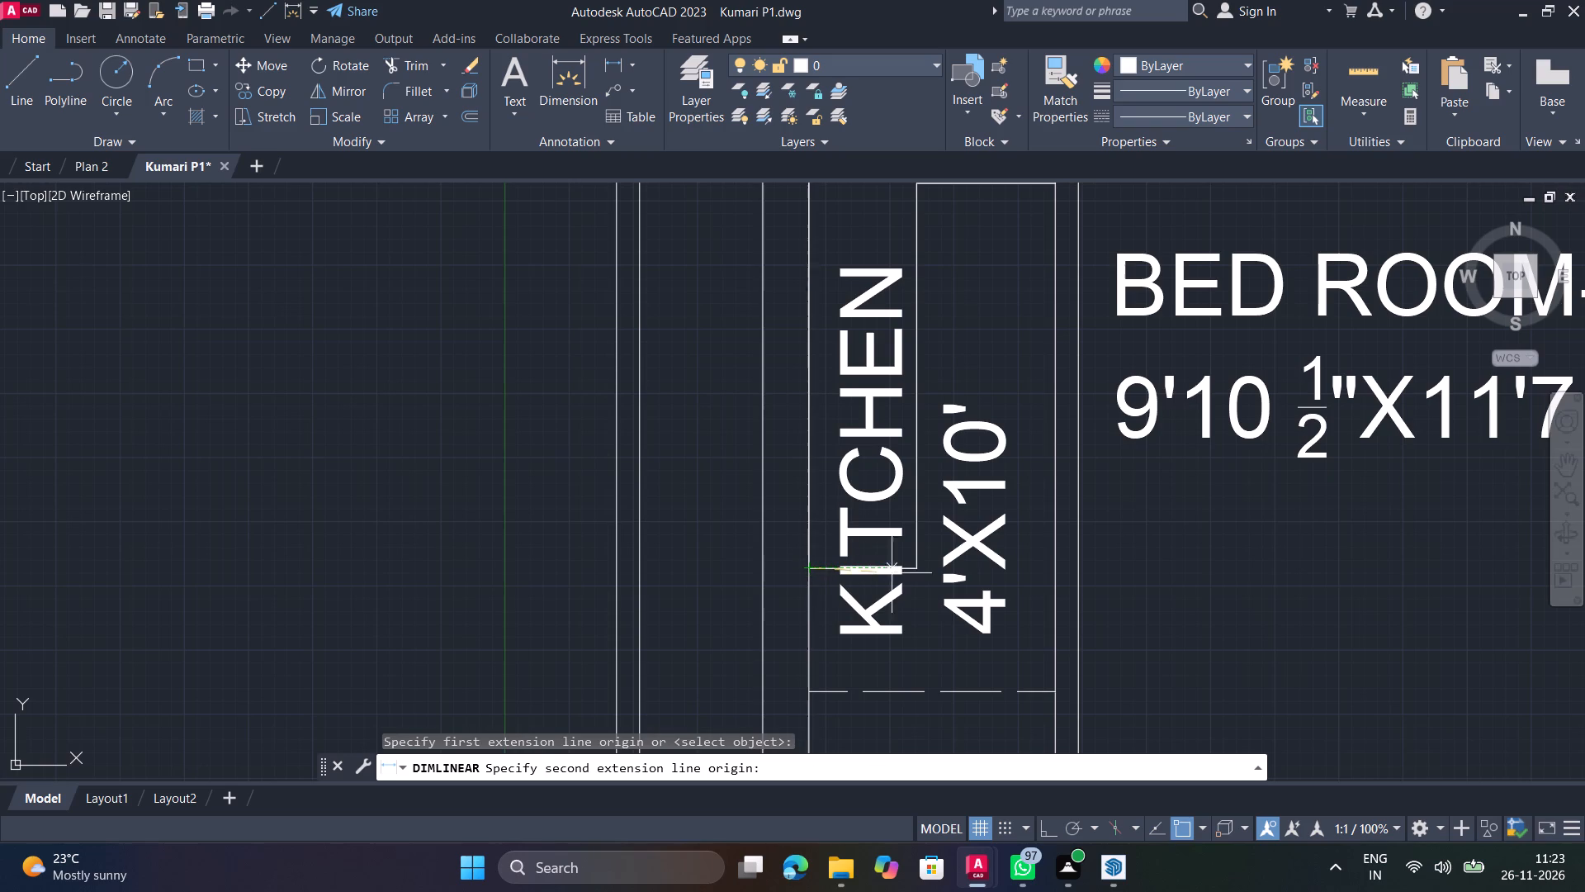
click(917, 572)
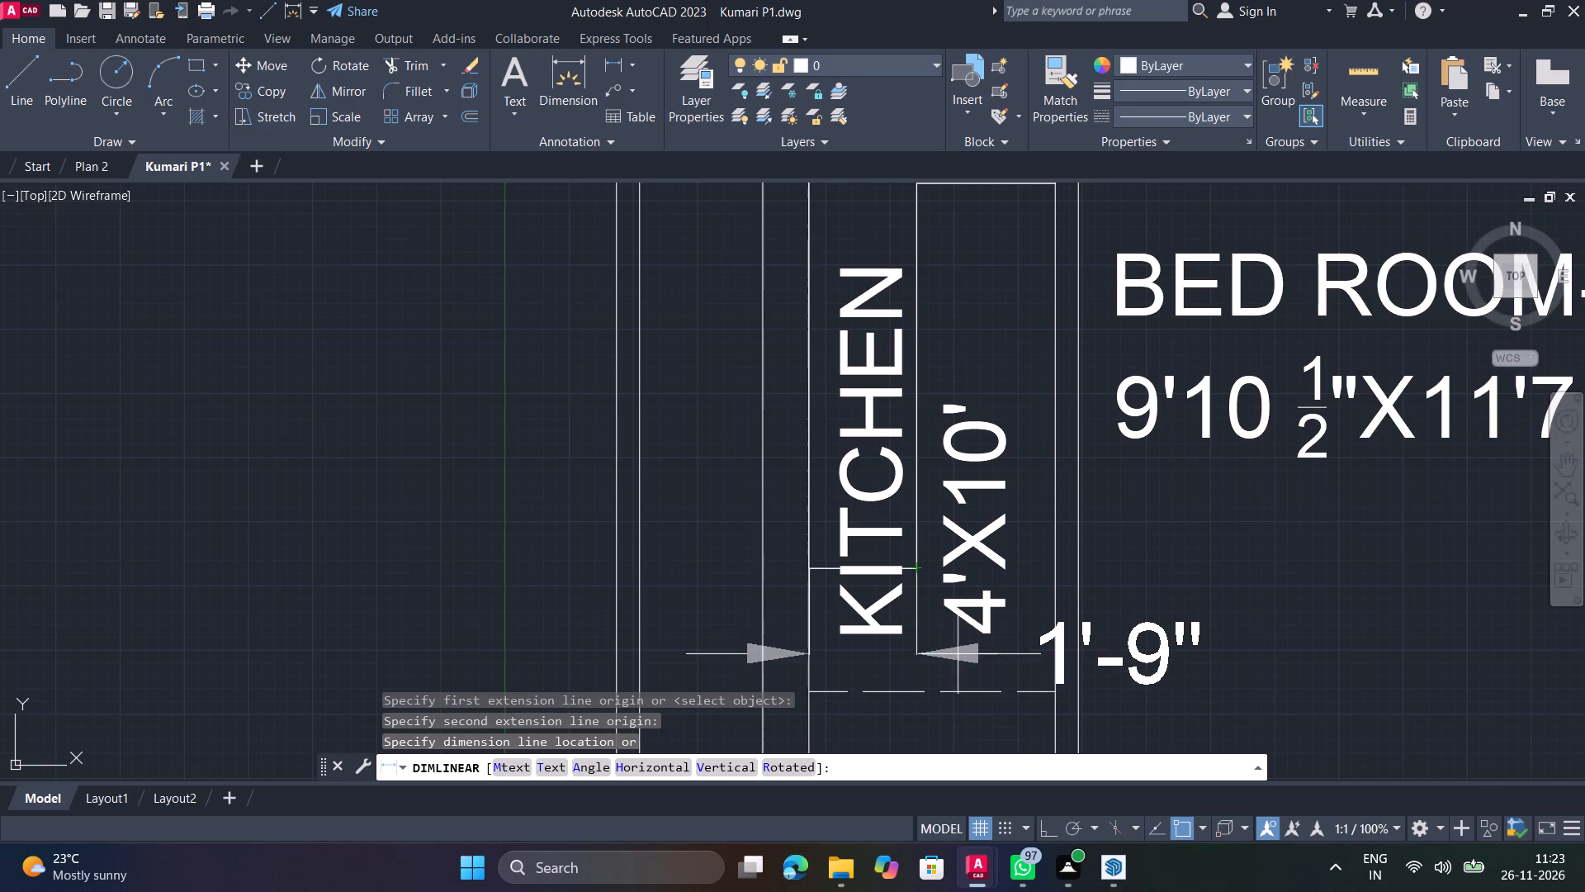
key(Escape)
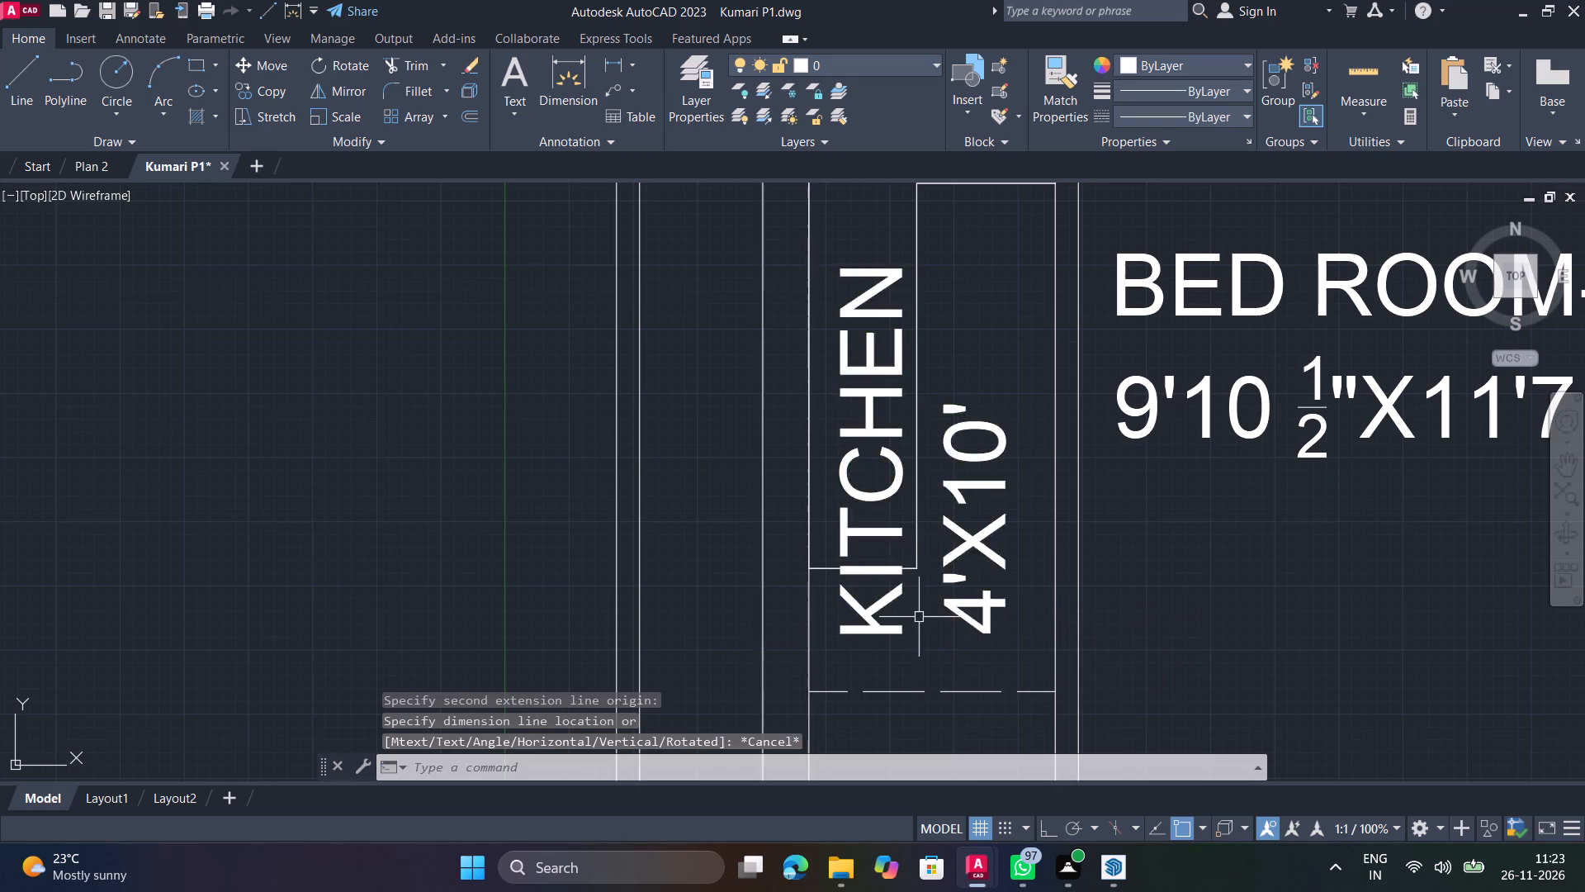
Examine the ground-floor kitchen, toilet and staircase beside the matching first-floor rooms.
scroll(925, 610, down, 3)
middle_drag(944, 629, 823, 569)
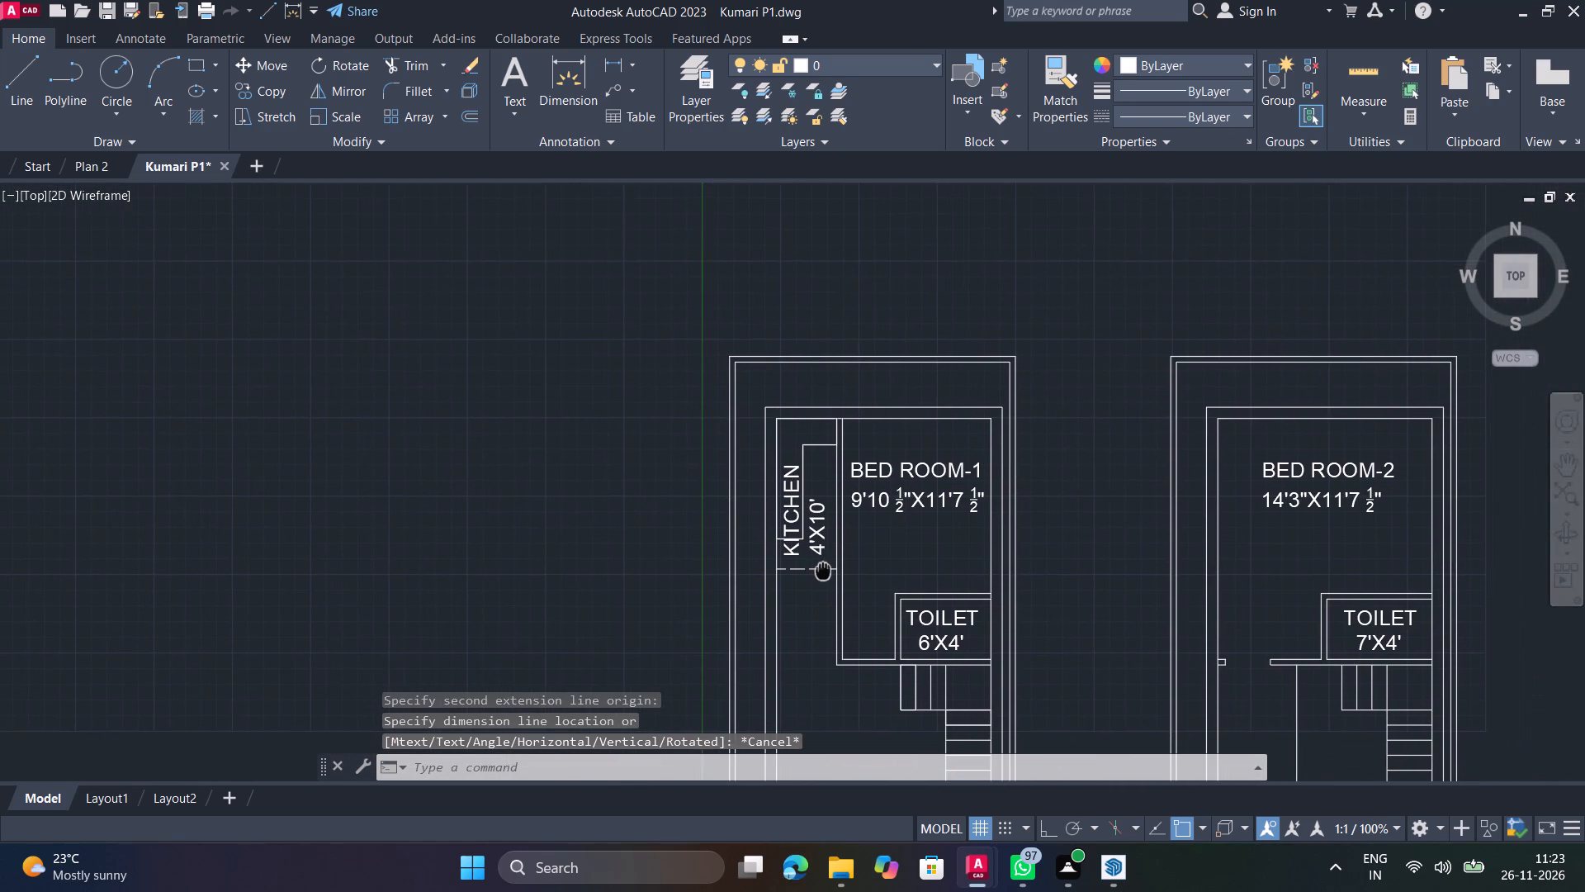
middle_drag(823, 569, 807, 544)
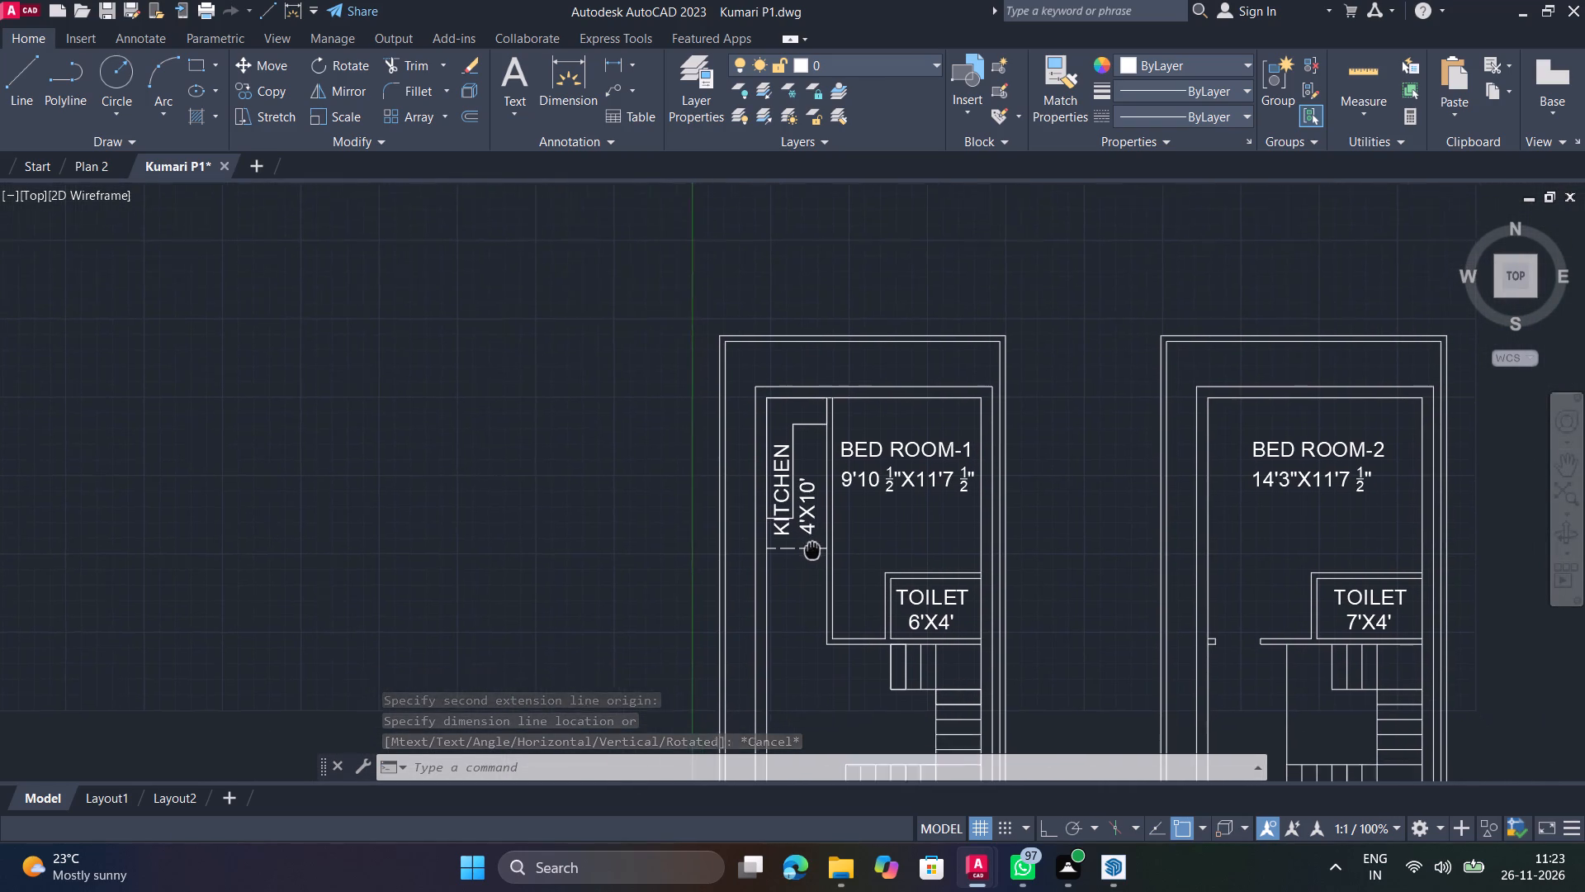
middle_drag(807, 544, 733, 505)
scroll(864, 524, down, 1)
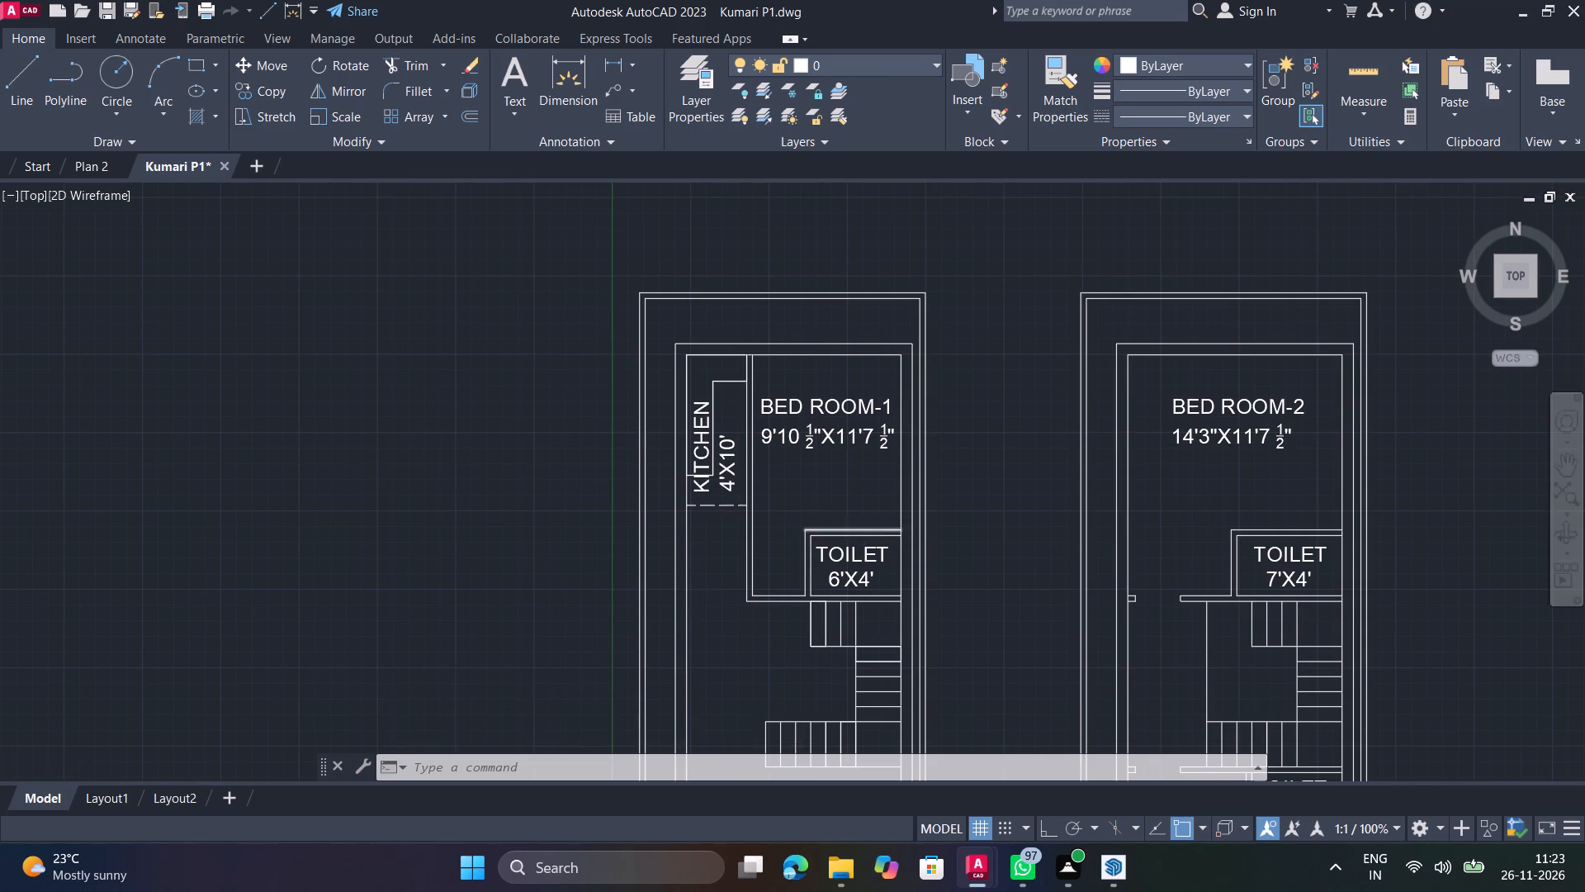
scroll(864, 524, down, 1)
middle_drag(887, 543, 787, 434)
scroll(797, 458, up, 3)
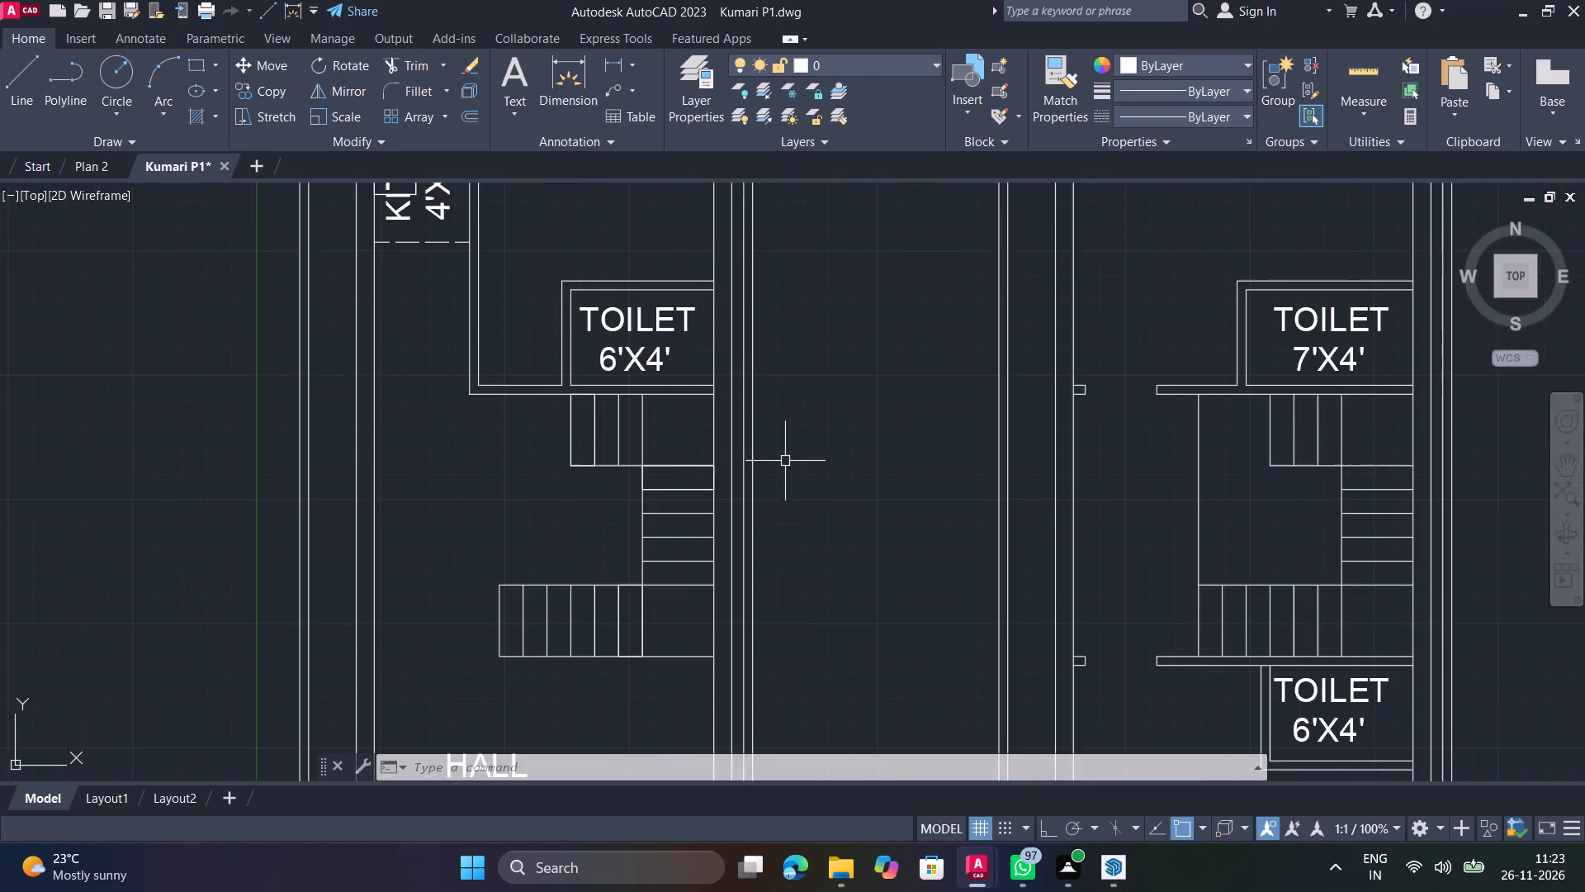
middle_drag(795, 464, 884, 573)
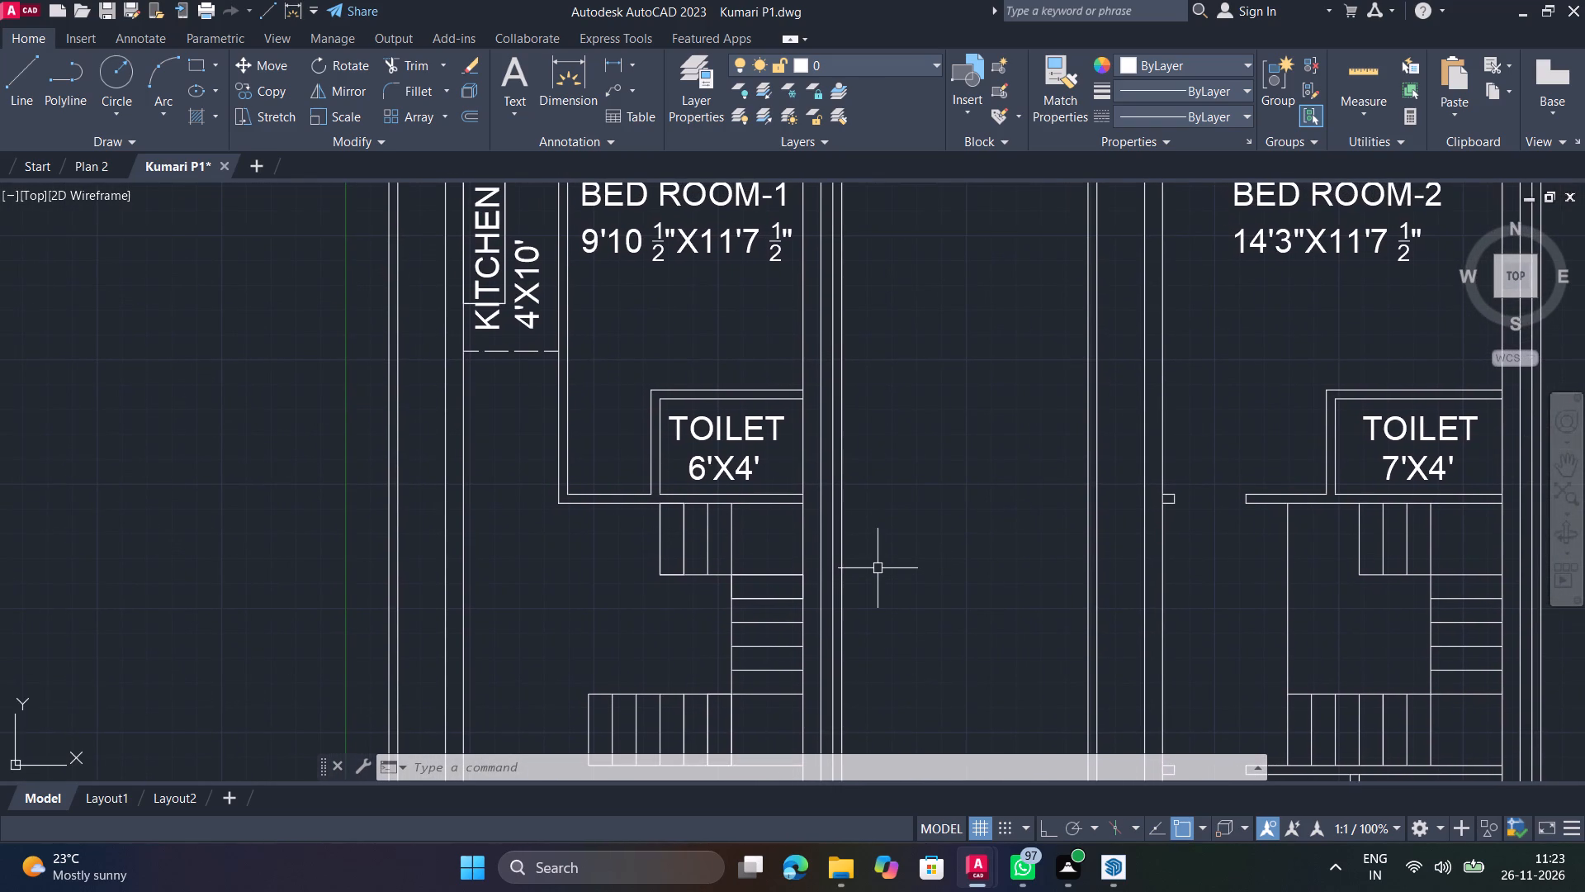
middle_drag(804, 512, 1003, 819)
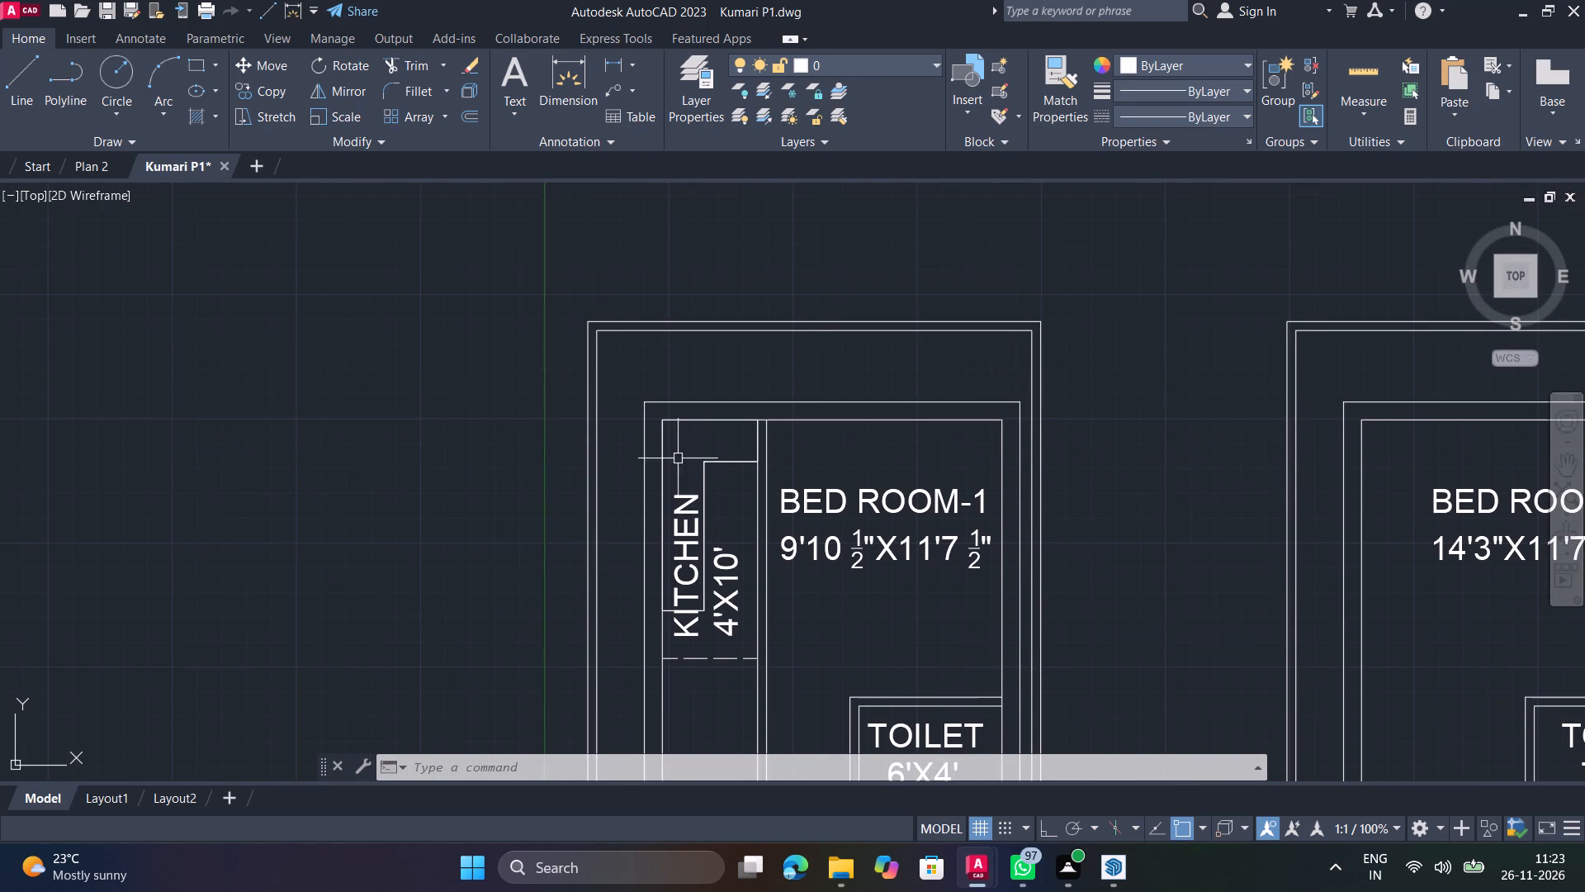
Examine the rear walls around the kitchen and Bed Room-1 up close and against both floors' overall layout.
scroll(653, 385, up, 1)
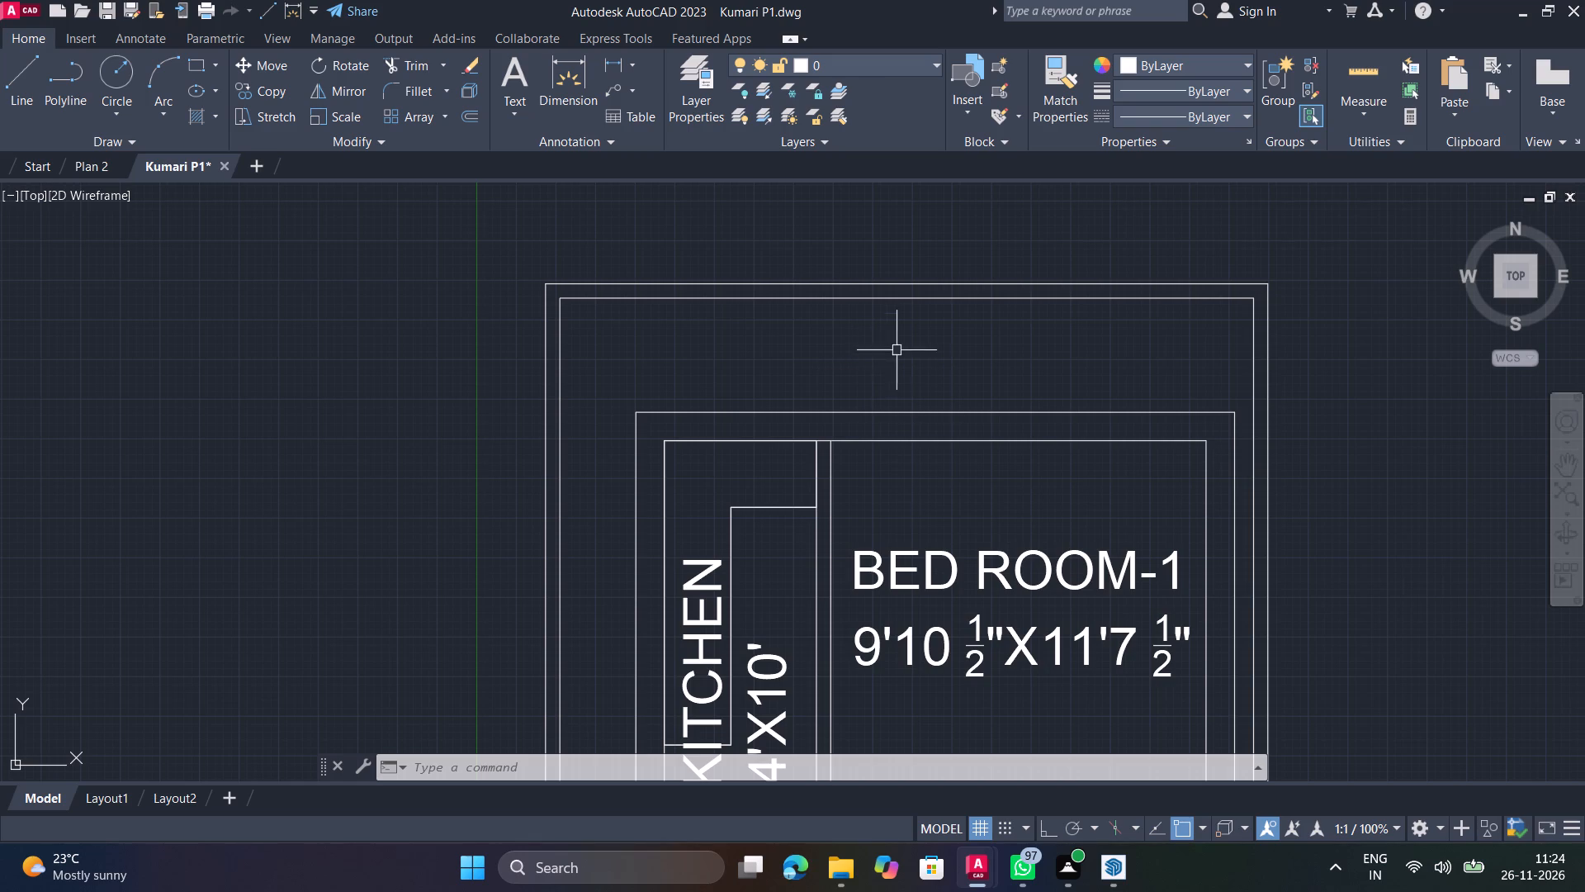
middle_drag(874, 339, 689, 273)
scroll(726, 276, down, 5)
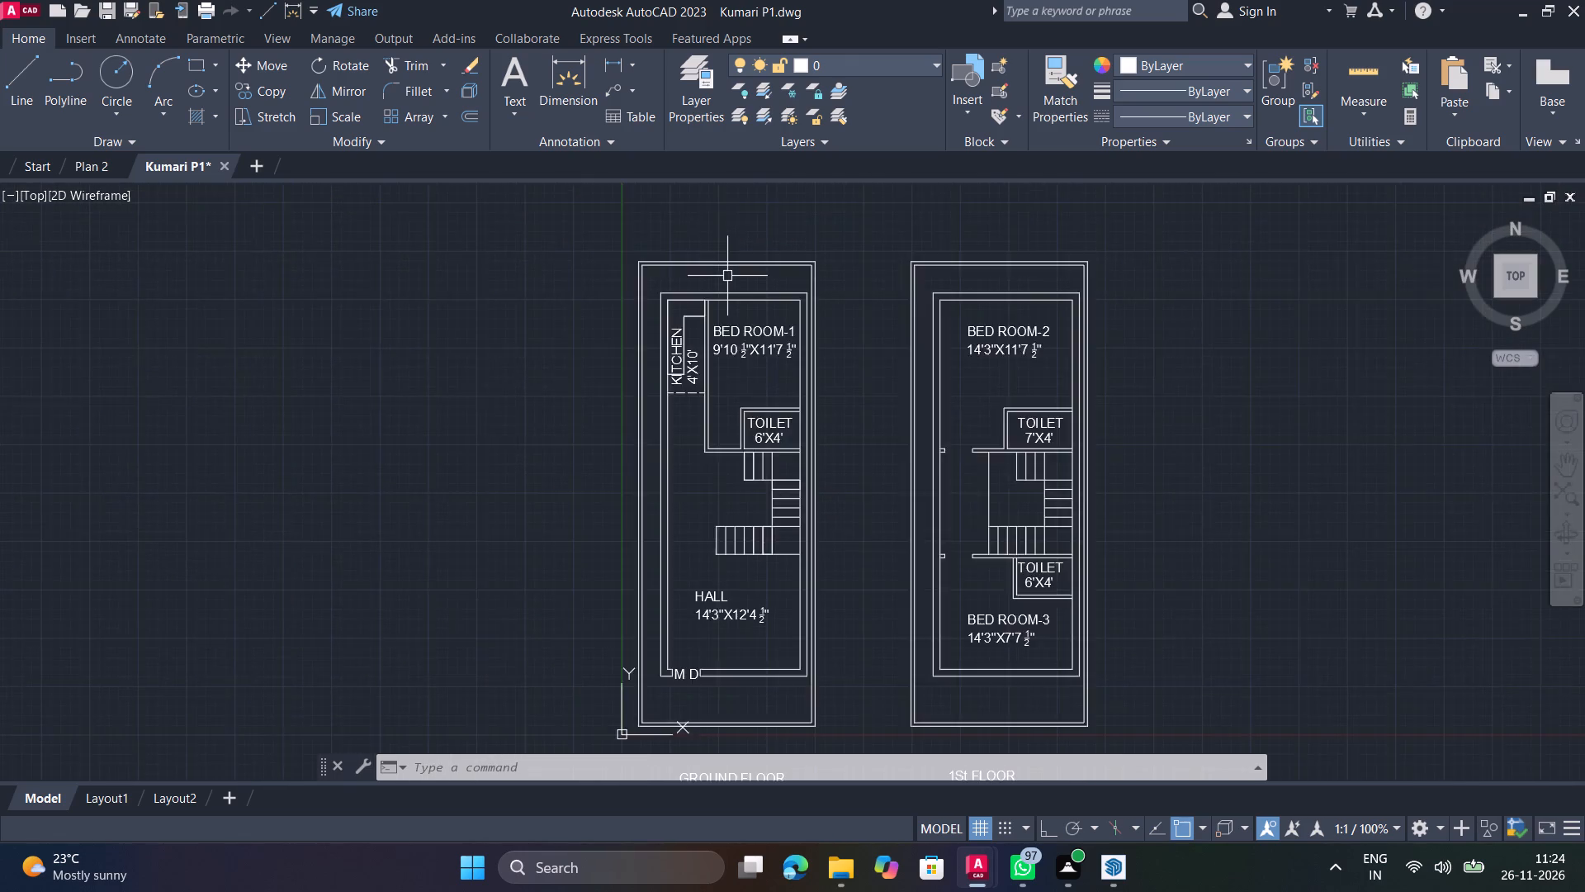
scroll(701, 444, up, 4)
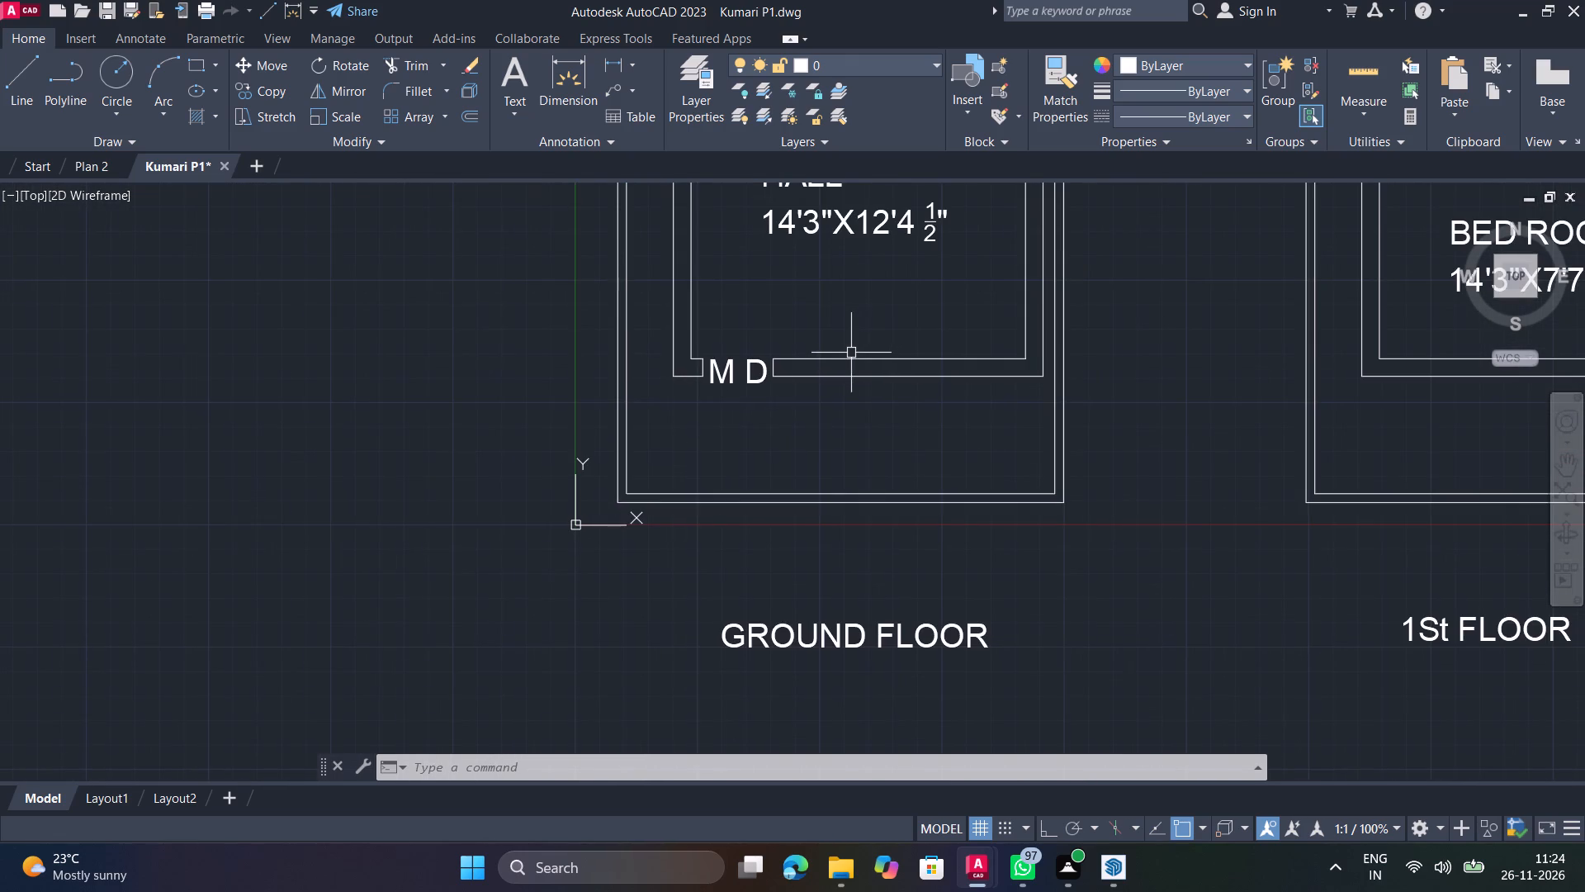
middle_drag(849, 353, 786, 785)
middle_drag(805, 469, 832, 858)
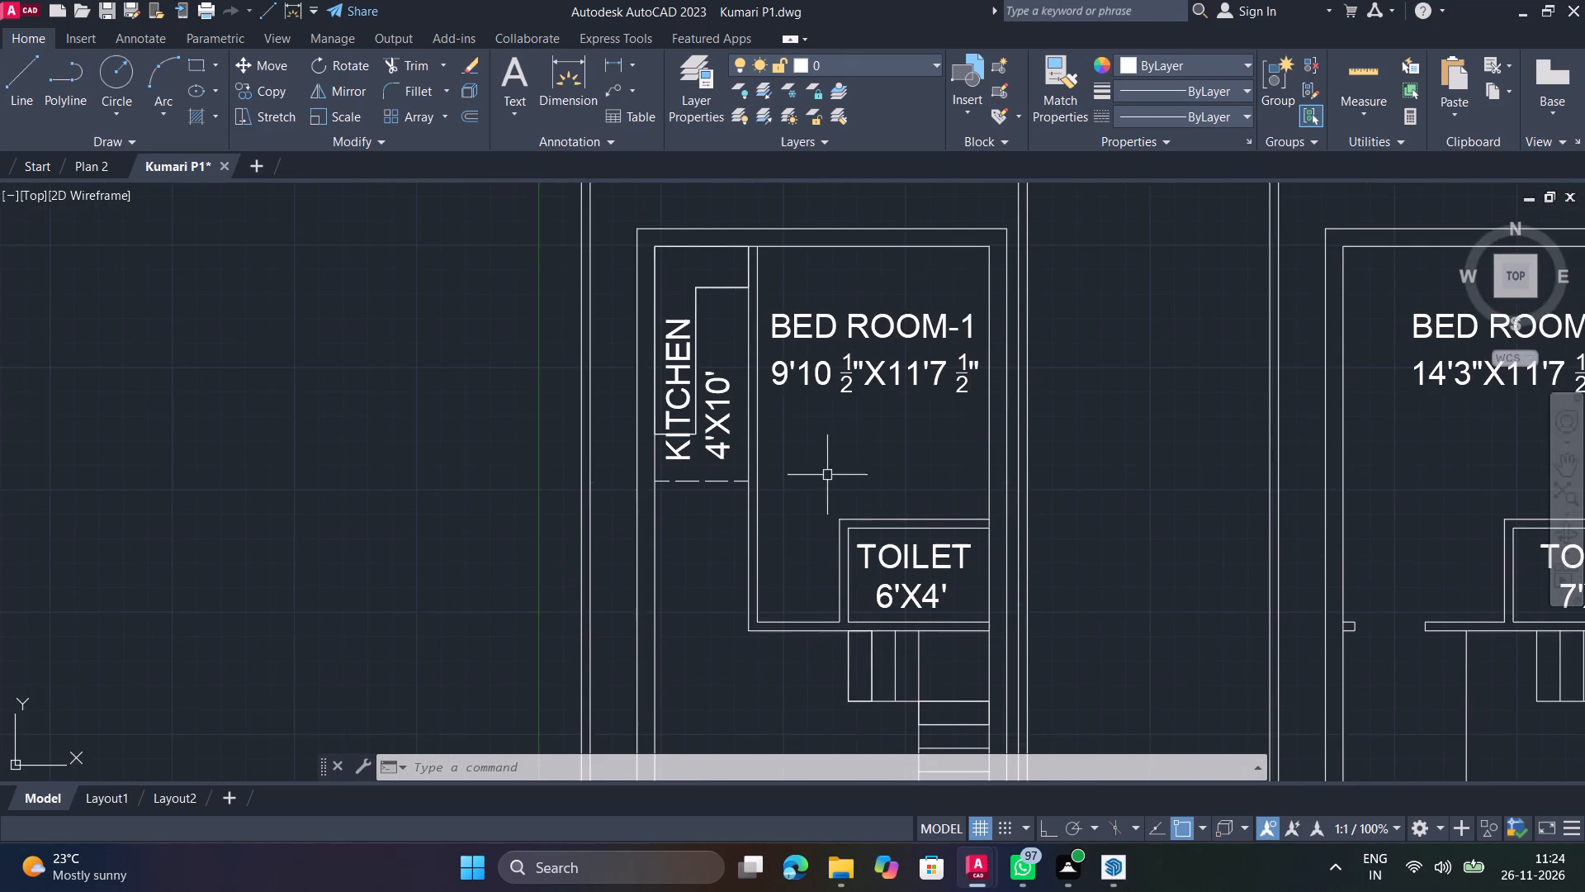
middle_drag(849, 467, 876, 524)
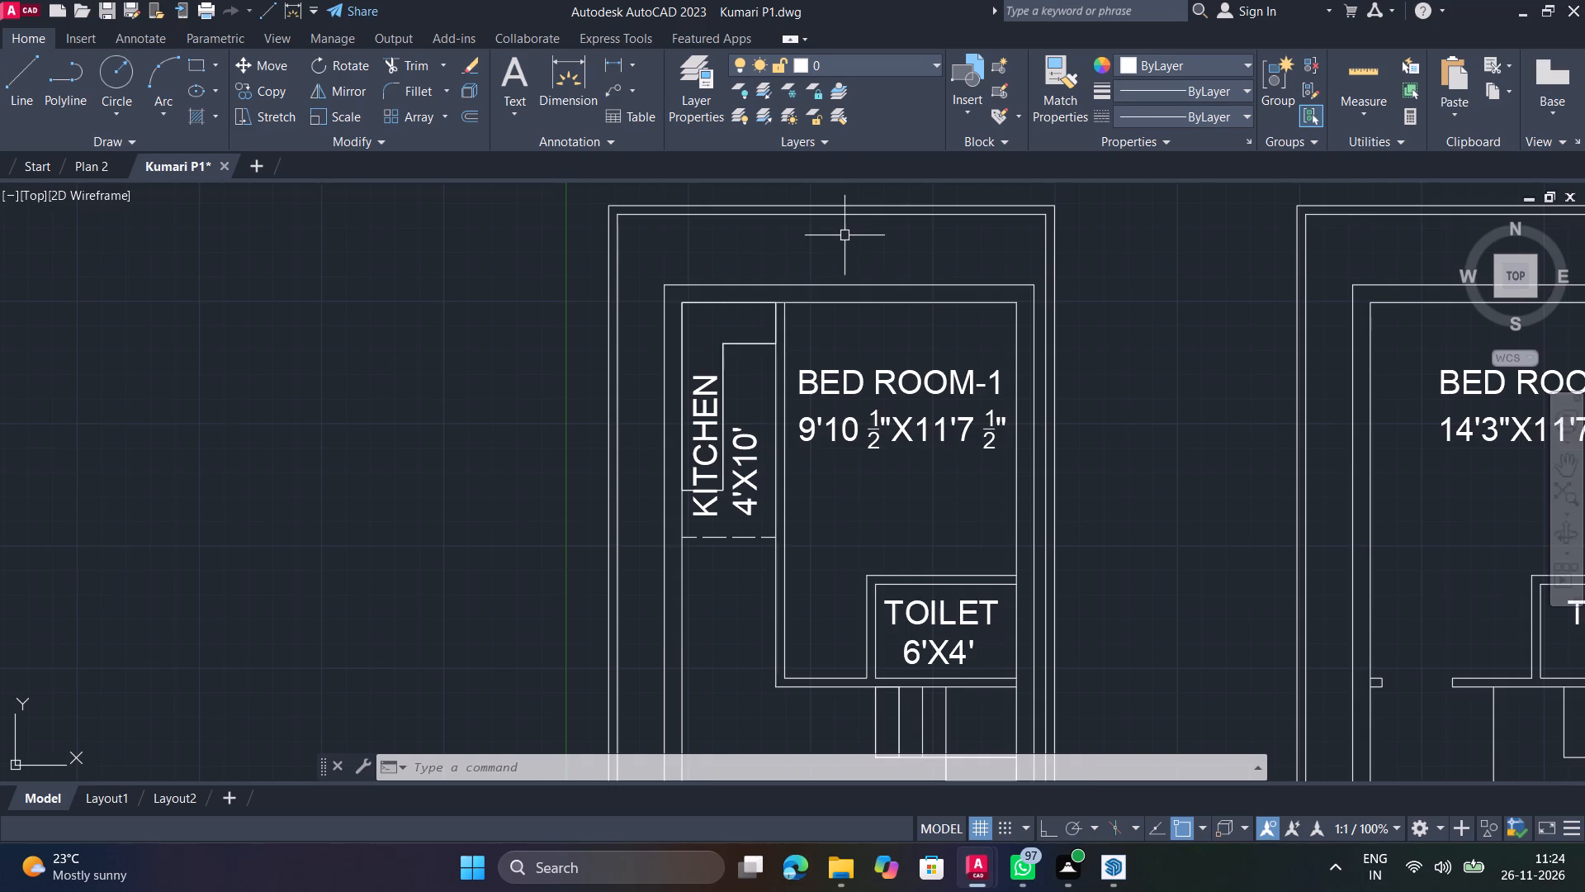
scroll(879, 245, up, 1)
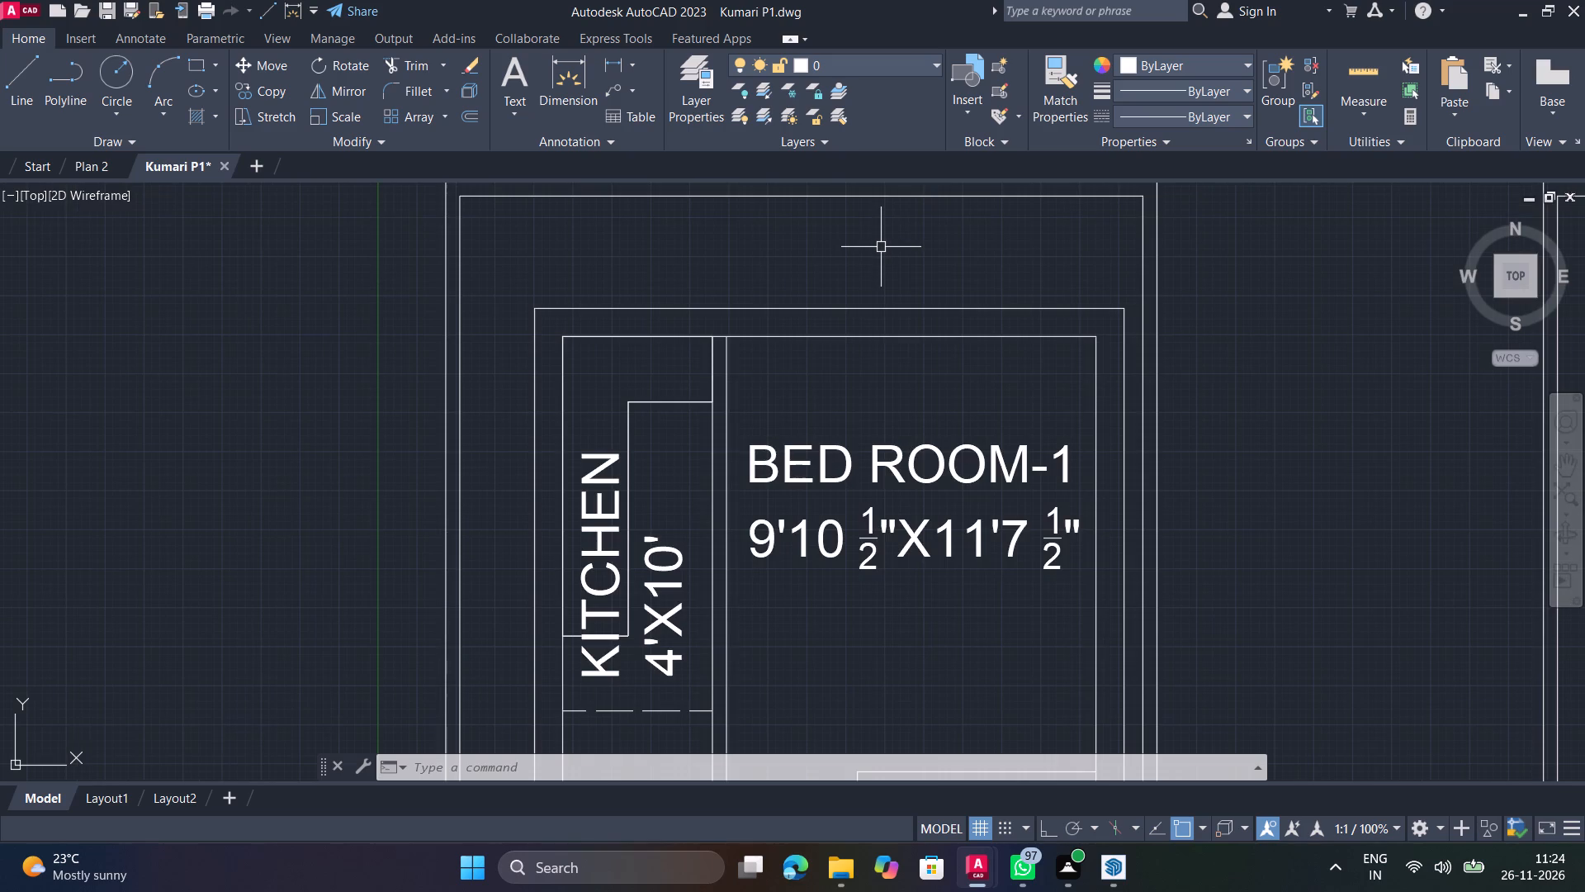
middle_drag(1011, 330, 963, 398)
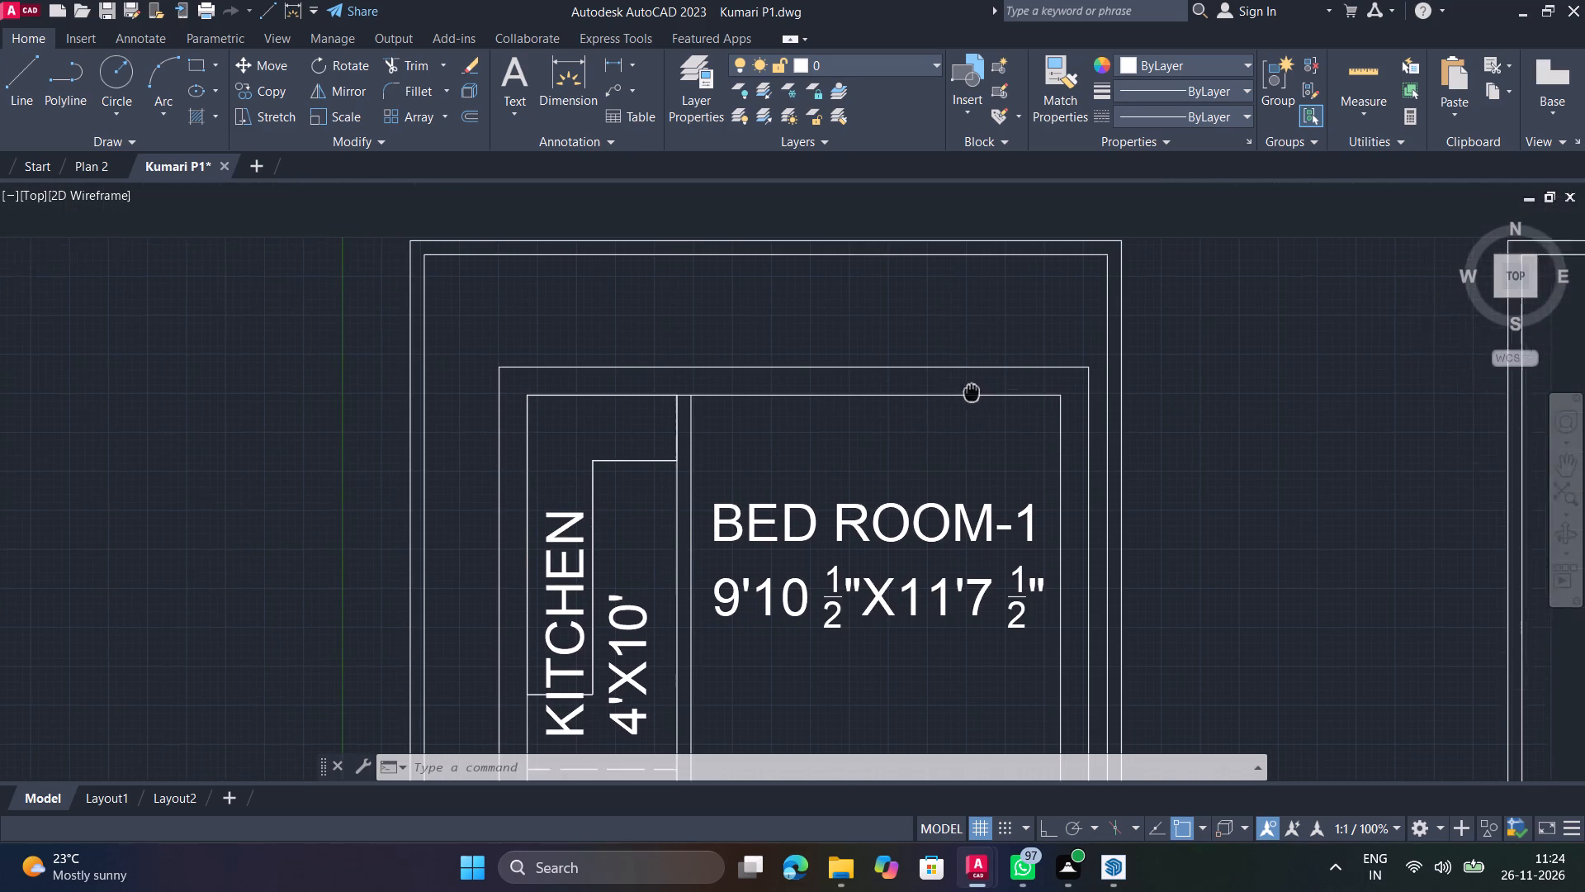
middle_drag(963, 398, 1190, 354)
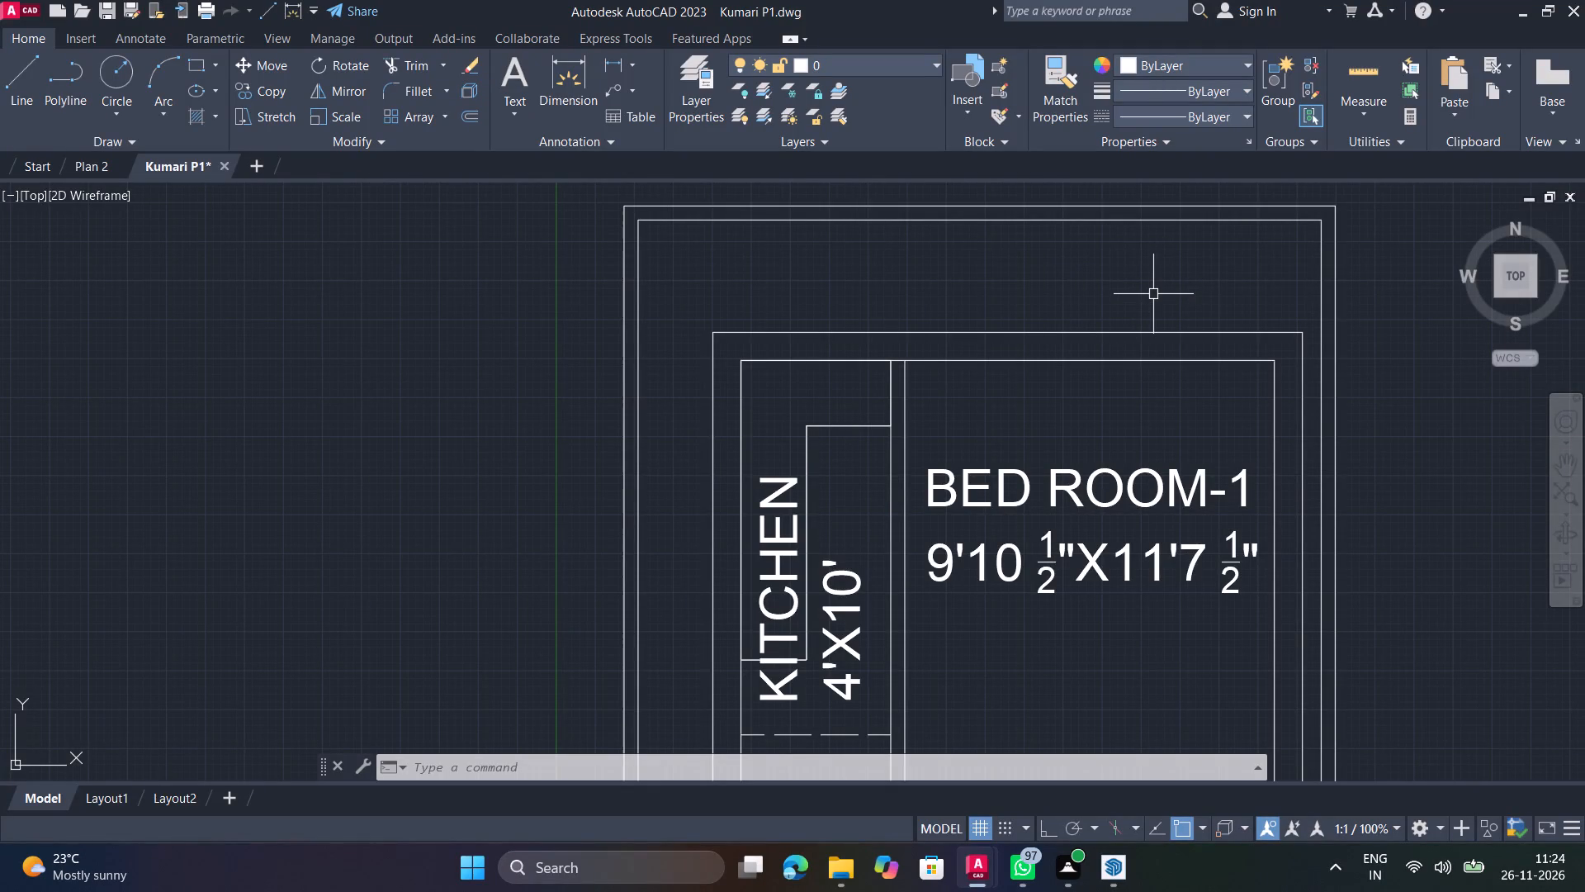
scroll(1153, 294, down, 1)
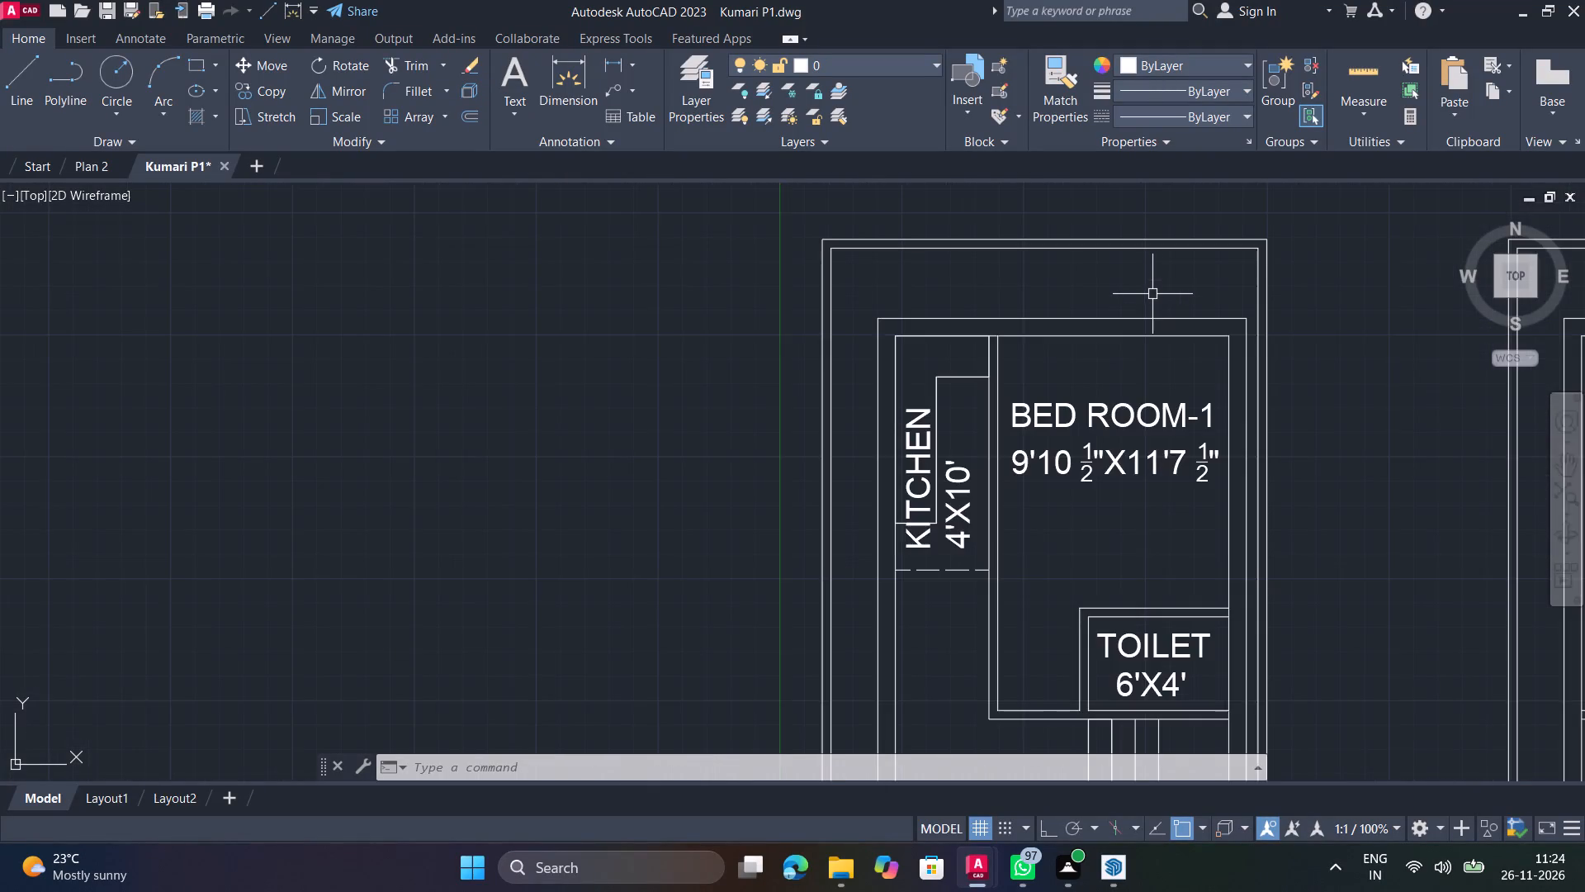
middle_drag(1117, 474, 1002, 285)
scroll(1025, 387, down, 2)
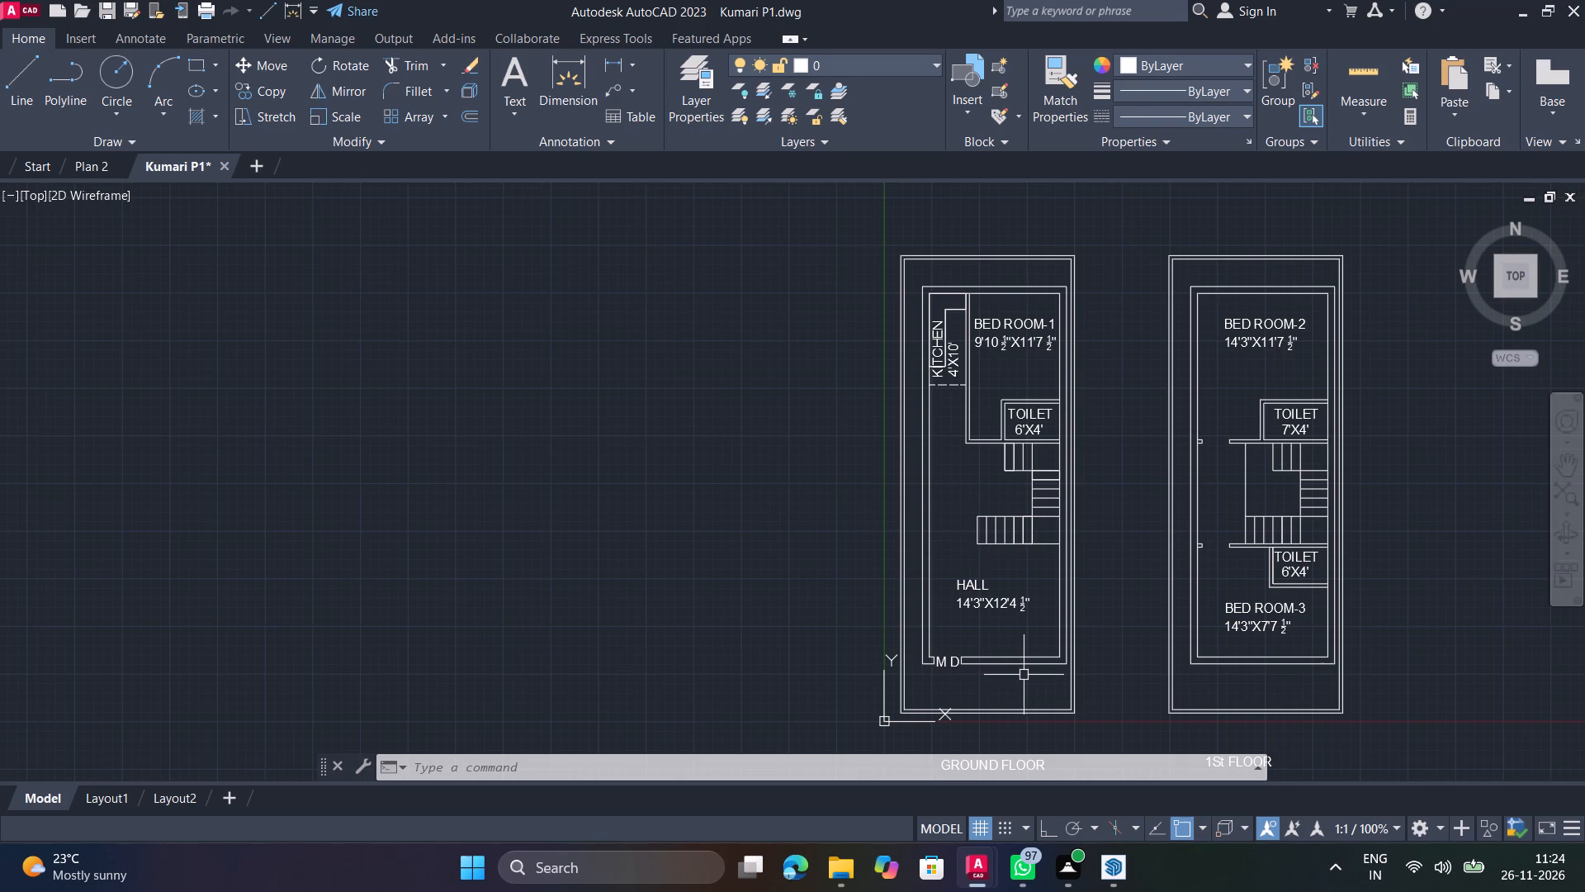
Examine the hall, staircases, toilets and Bed Room-3 across the ground-floor and first-floor plans.
scroll(1024, 675, up, 1)
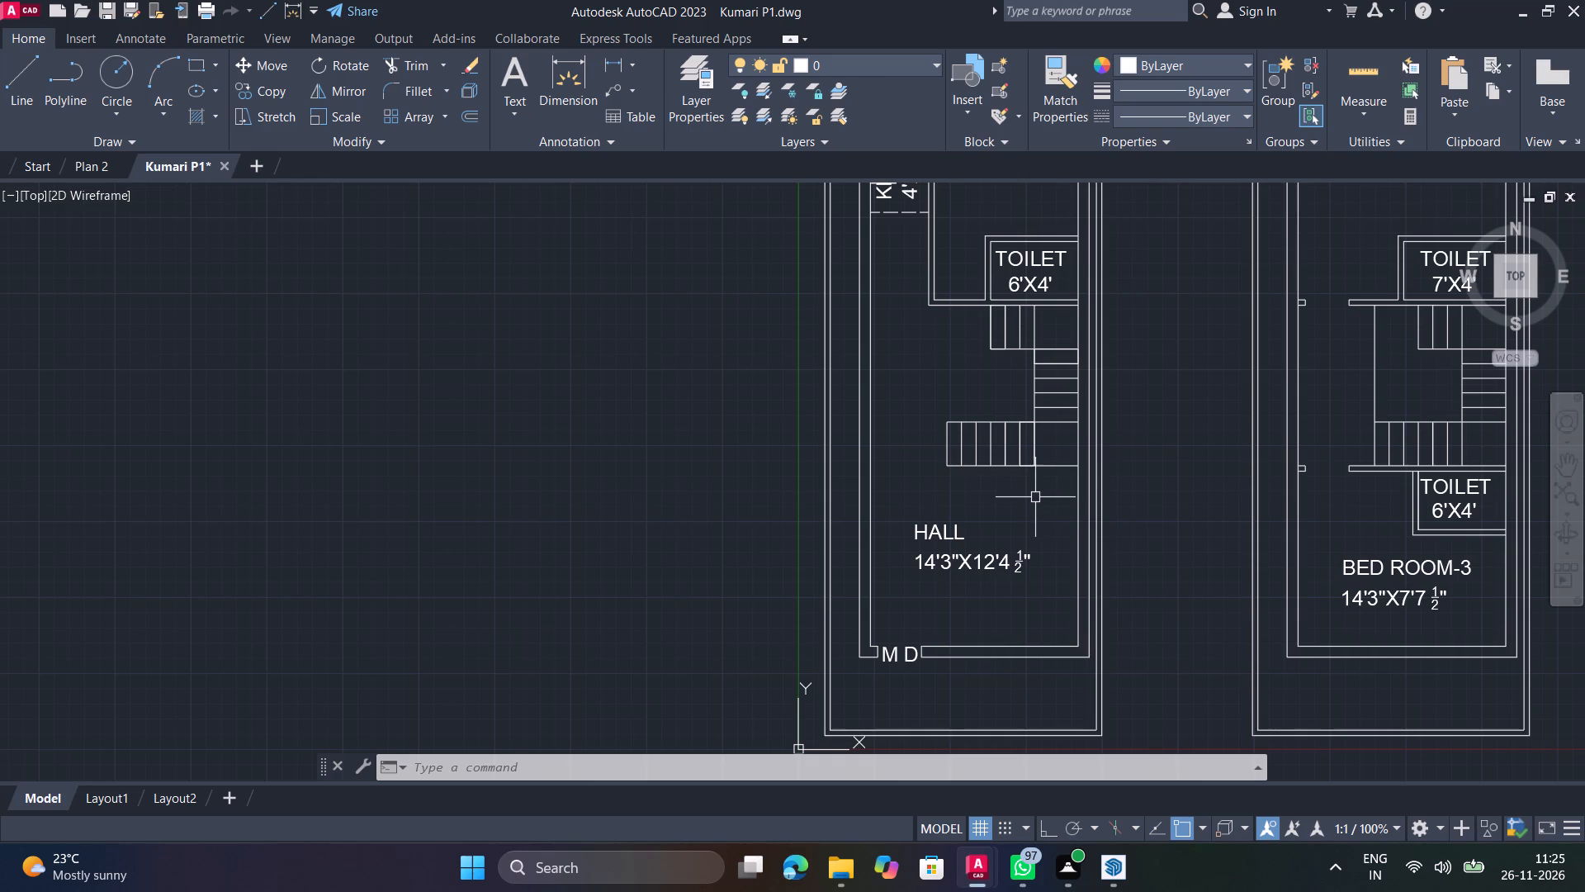
middle_drag(1024, 496, 797, 516)
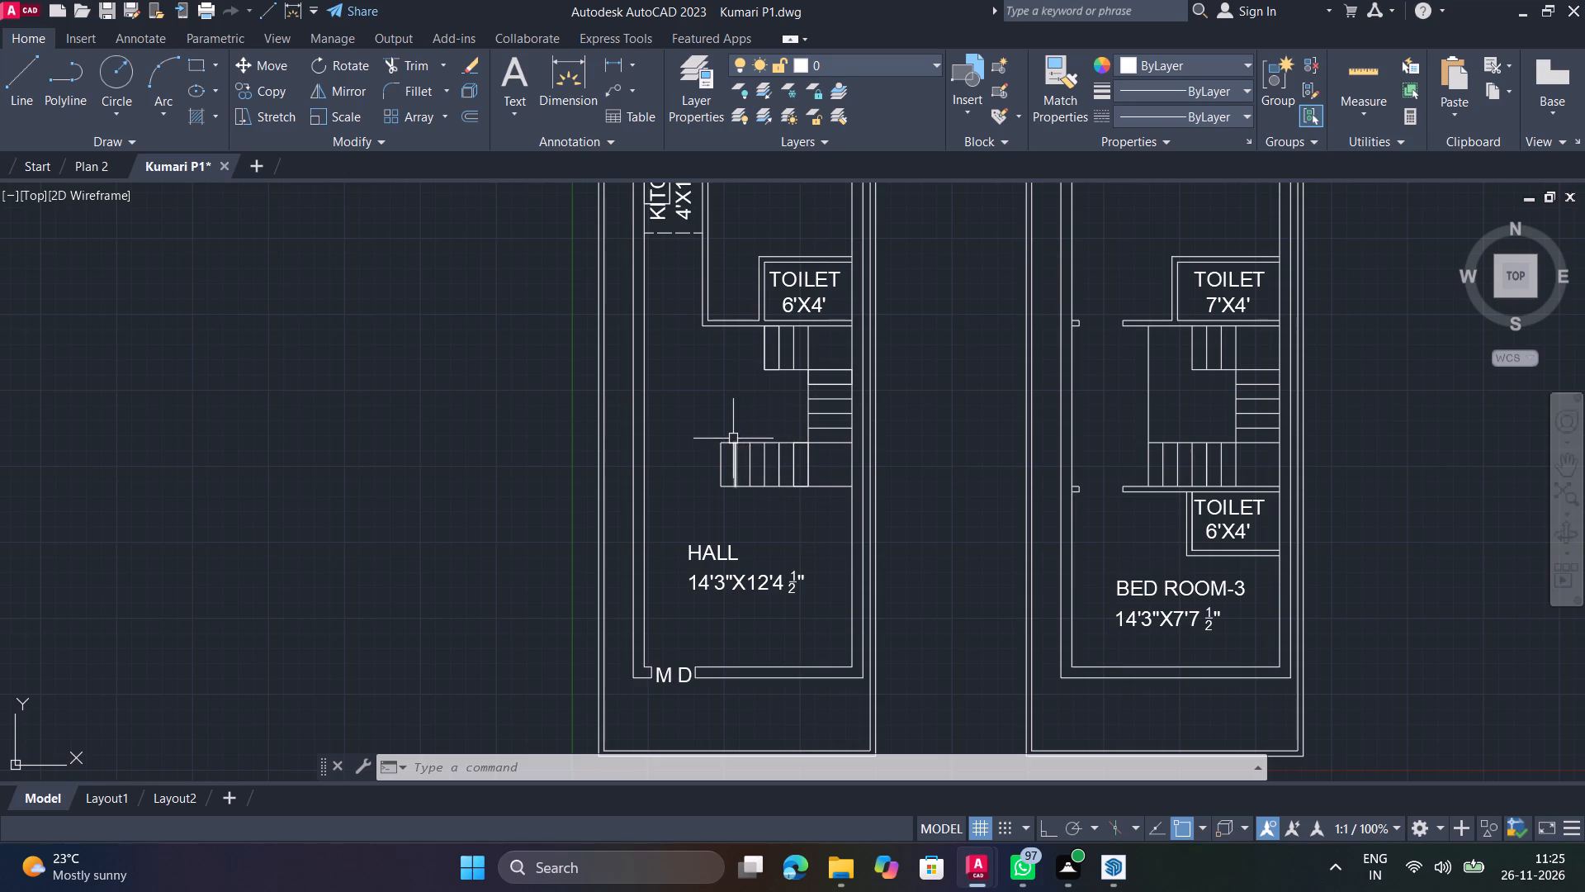
scroll(794, 633, up, 1)
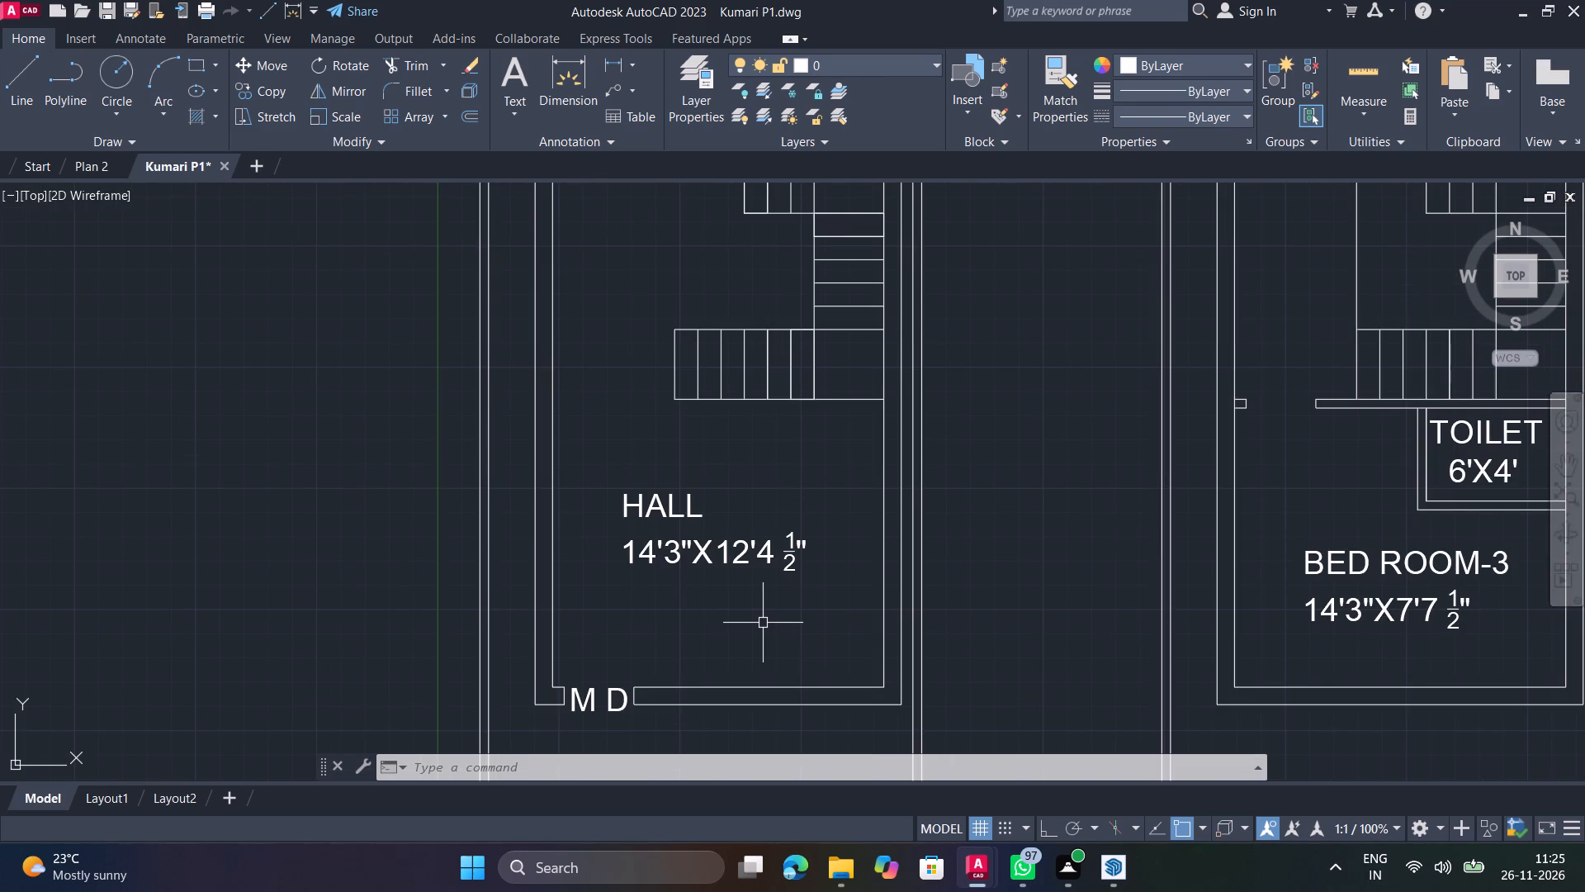
middle_drag(701, 516, 686, 584)
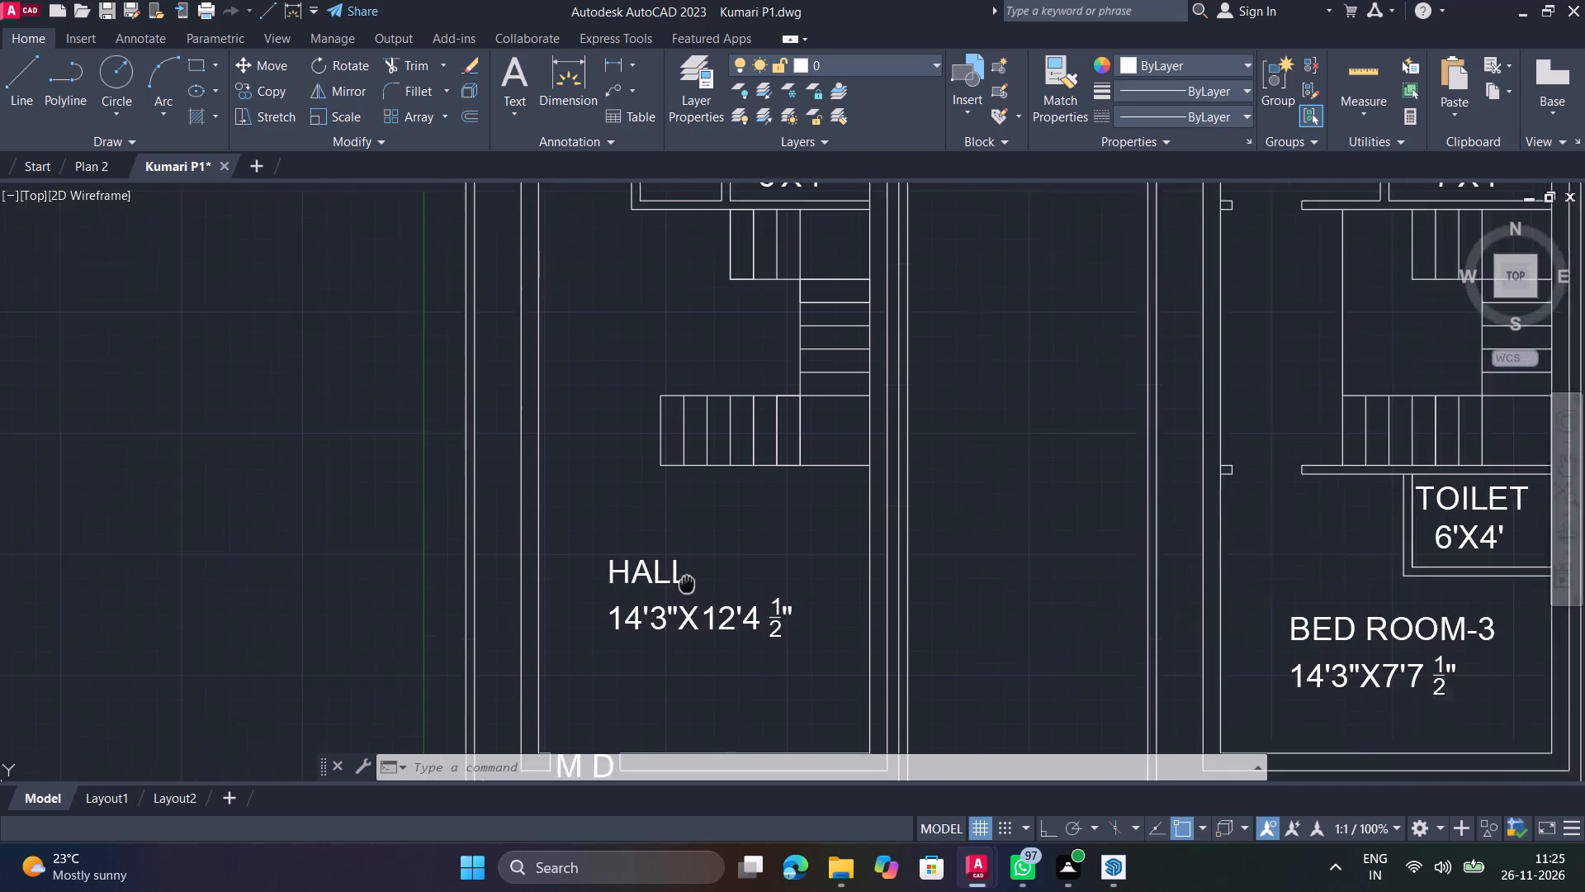
middle_drag(686, 584, 464, 643)
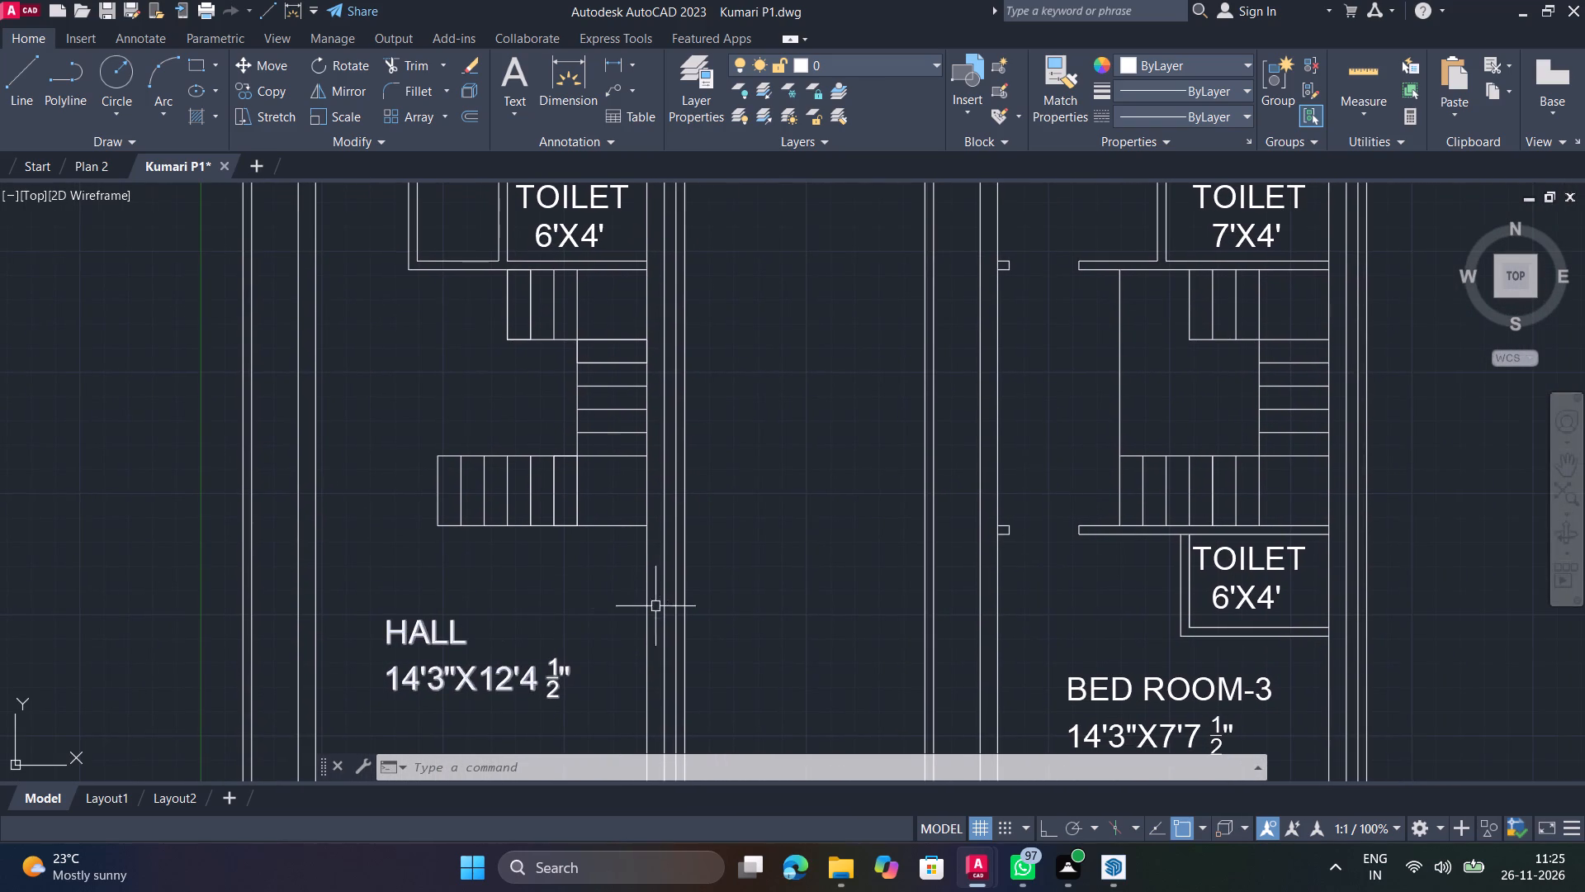
scroll(949, 567, down, 1)
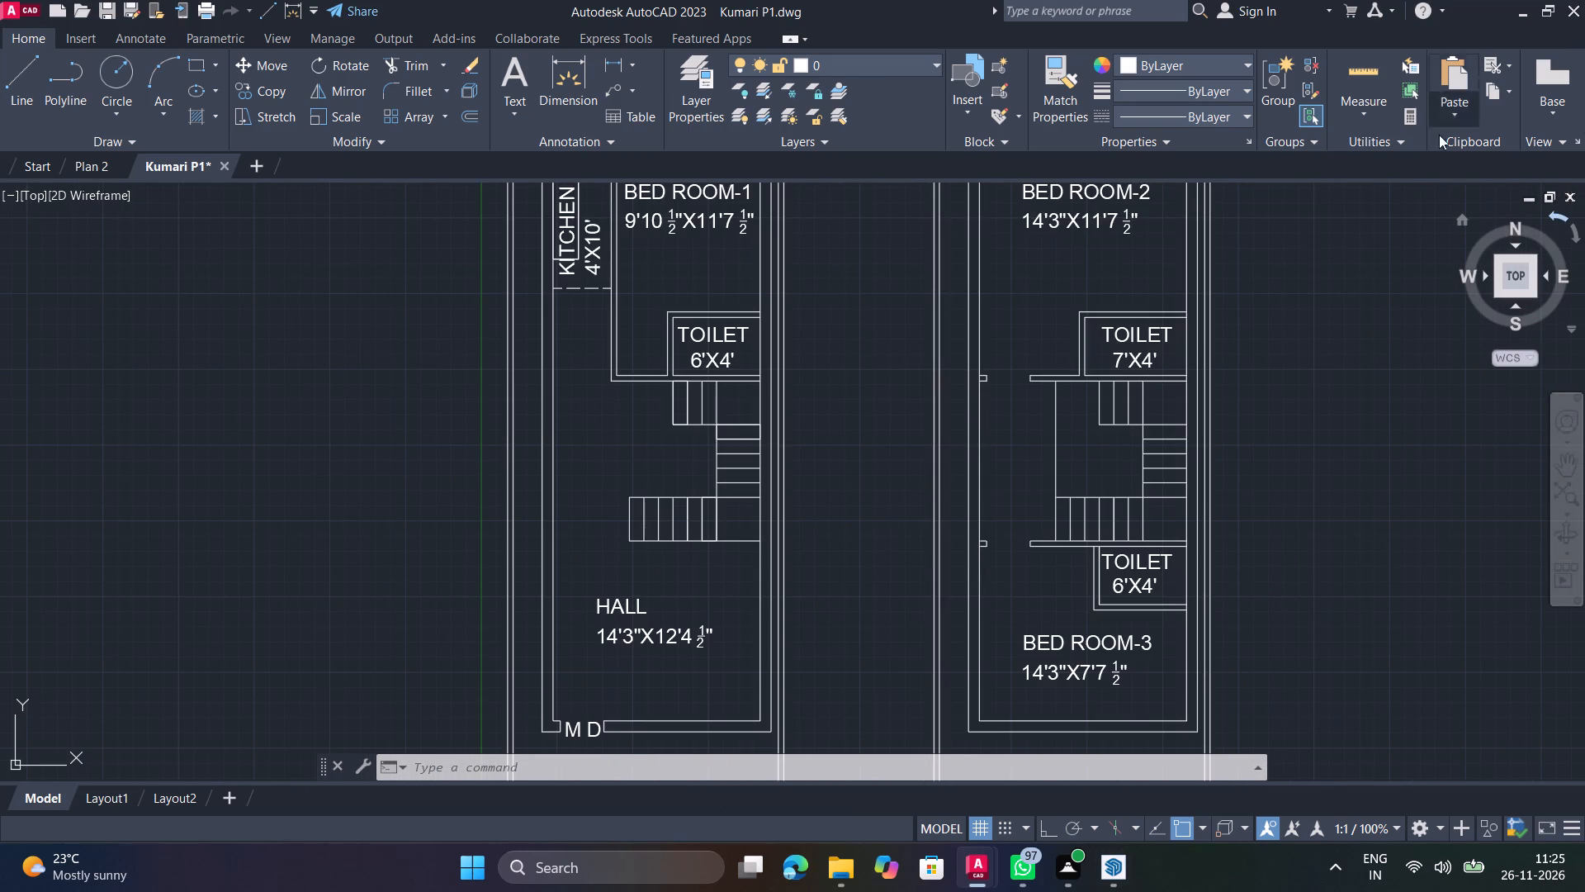
Save the Kumari P1 drawing and close AutoCAD, returning to the plan 2 model in SketchUp.
key(ctrl+s)
click(1573, 7)
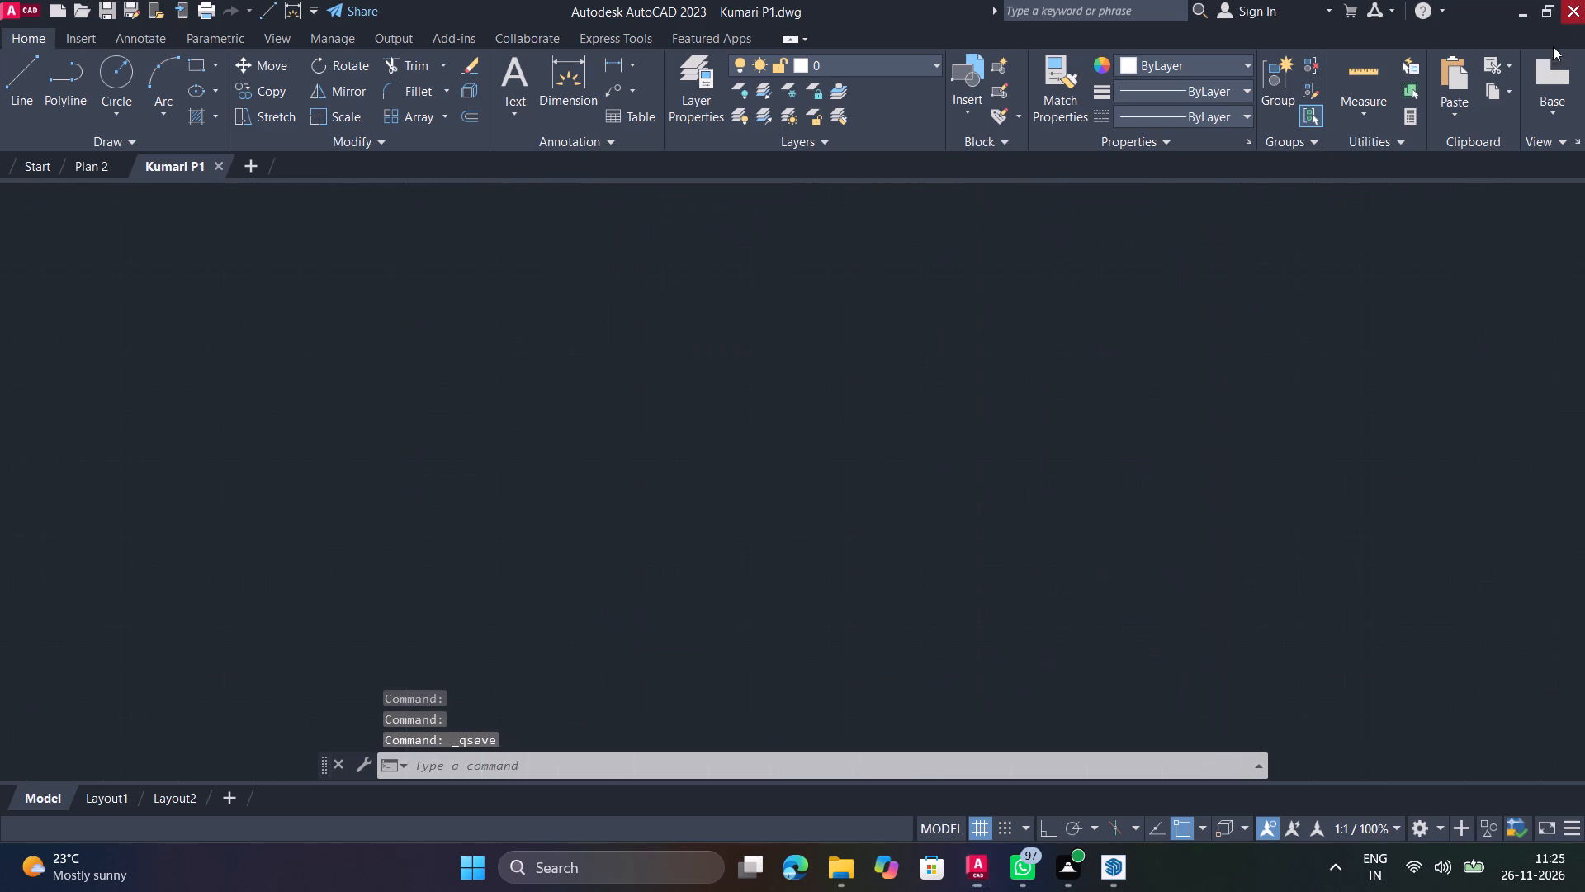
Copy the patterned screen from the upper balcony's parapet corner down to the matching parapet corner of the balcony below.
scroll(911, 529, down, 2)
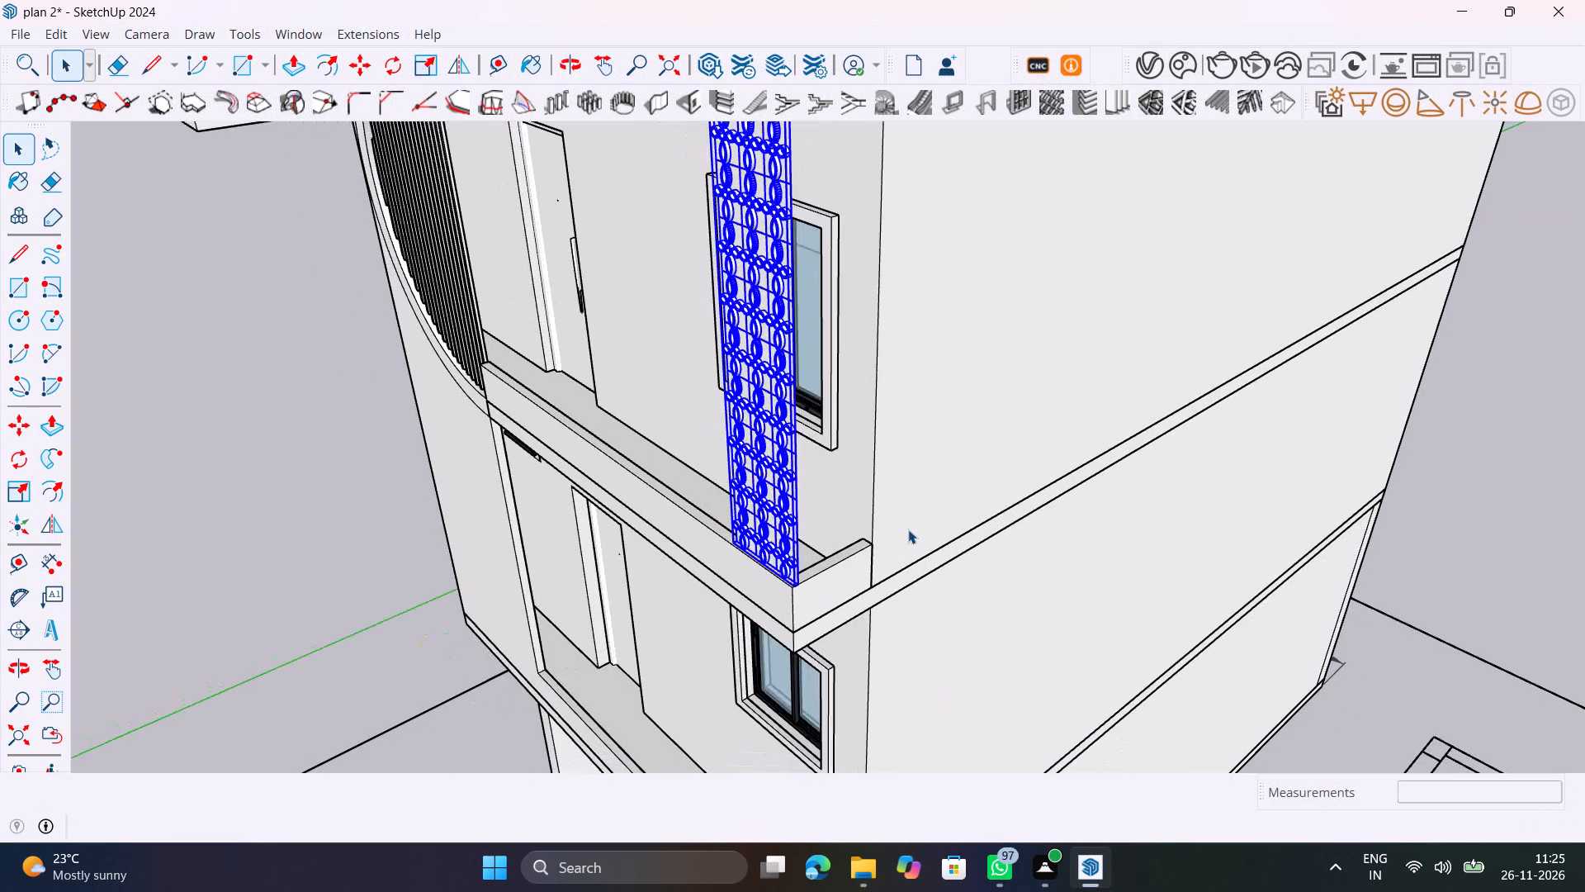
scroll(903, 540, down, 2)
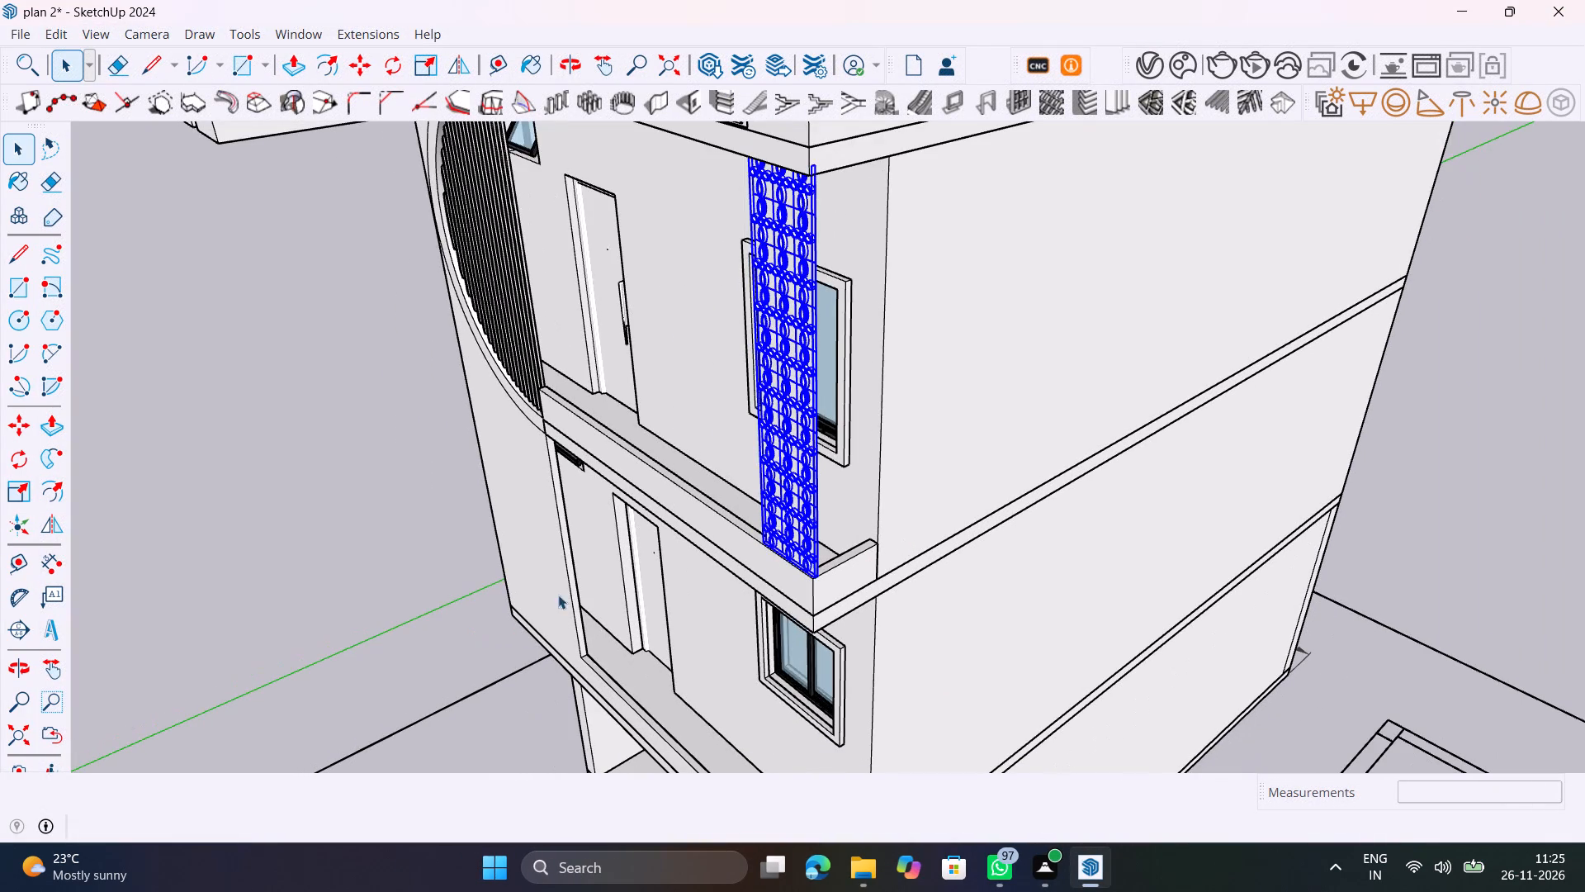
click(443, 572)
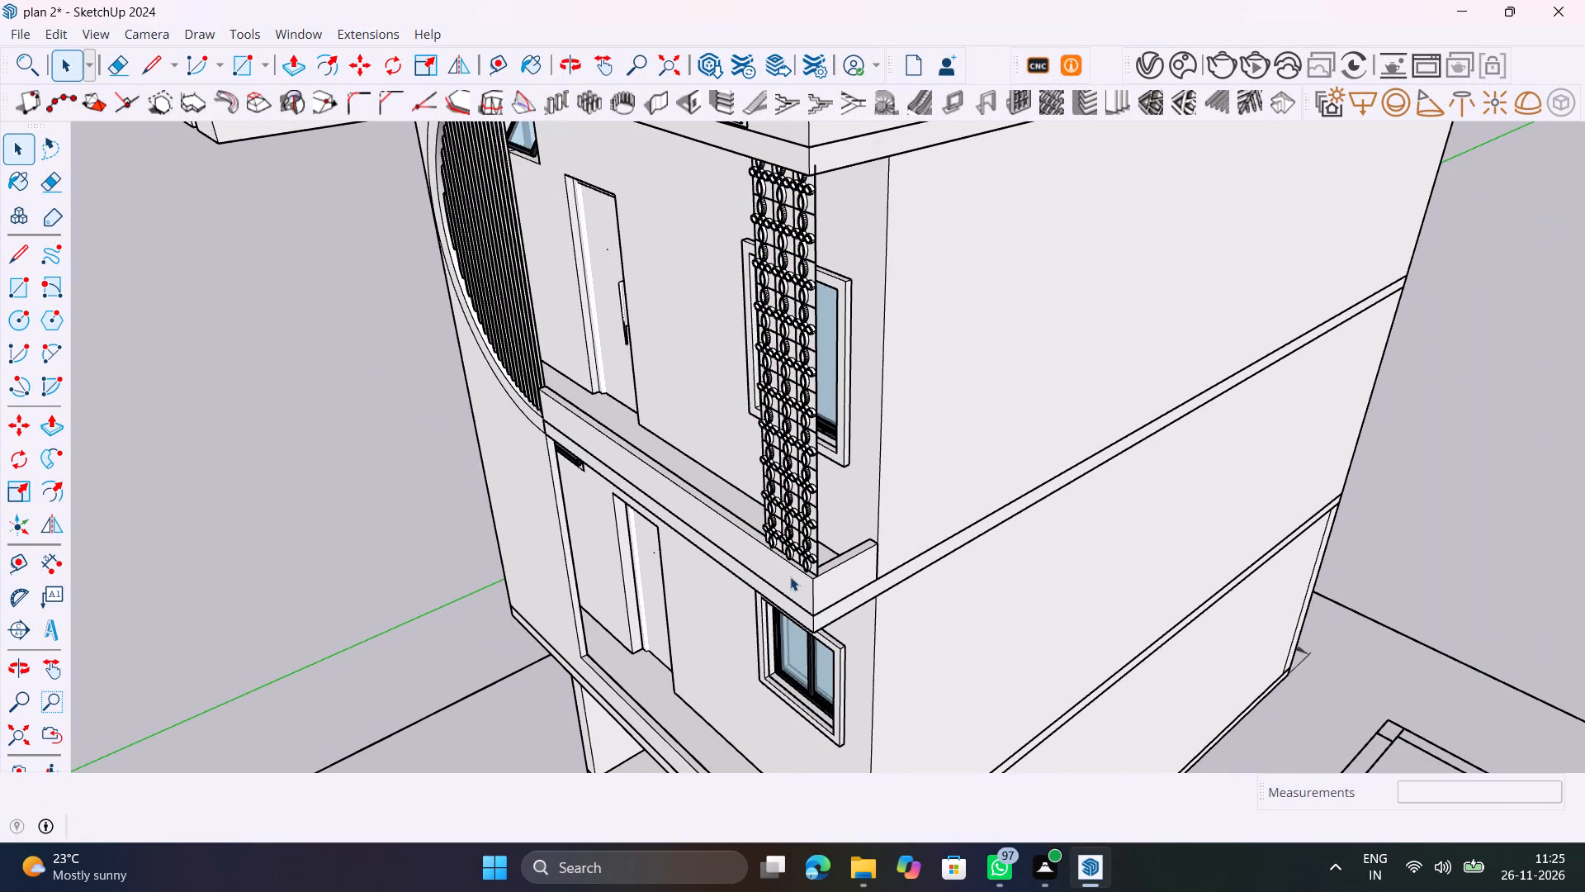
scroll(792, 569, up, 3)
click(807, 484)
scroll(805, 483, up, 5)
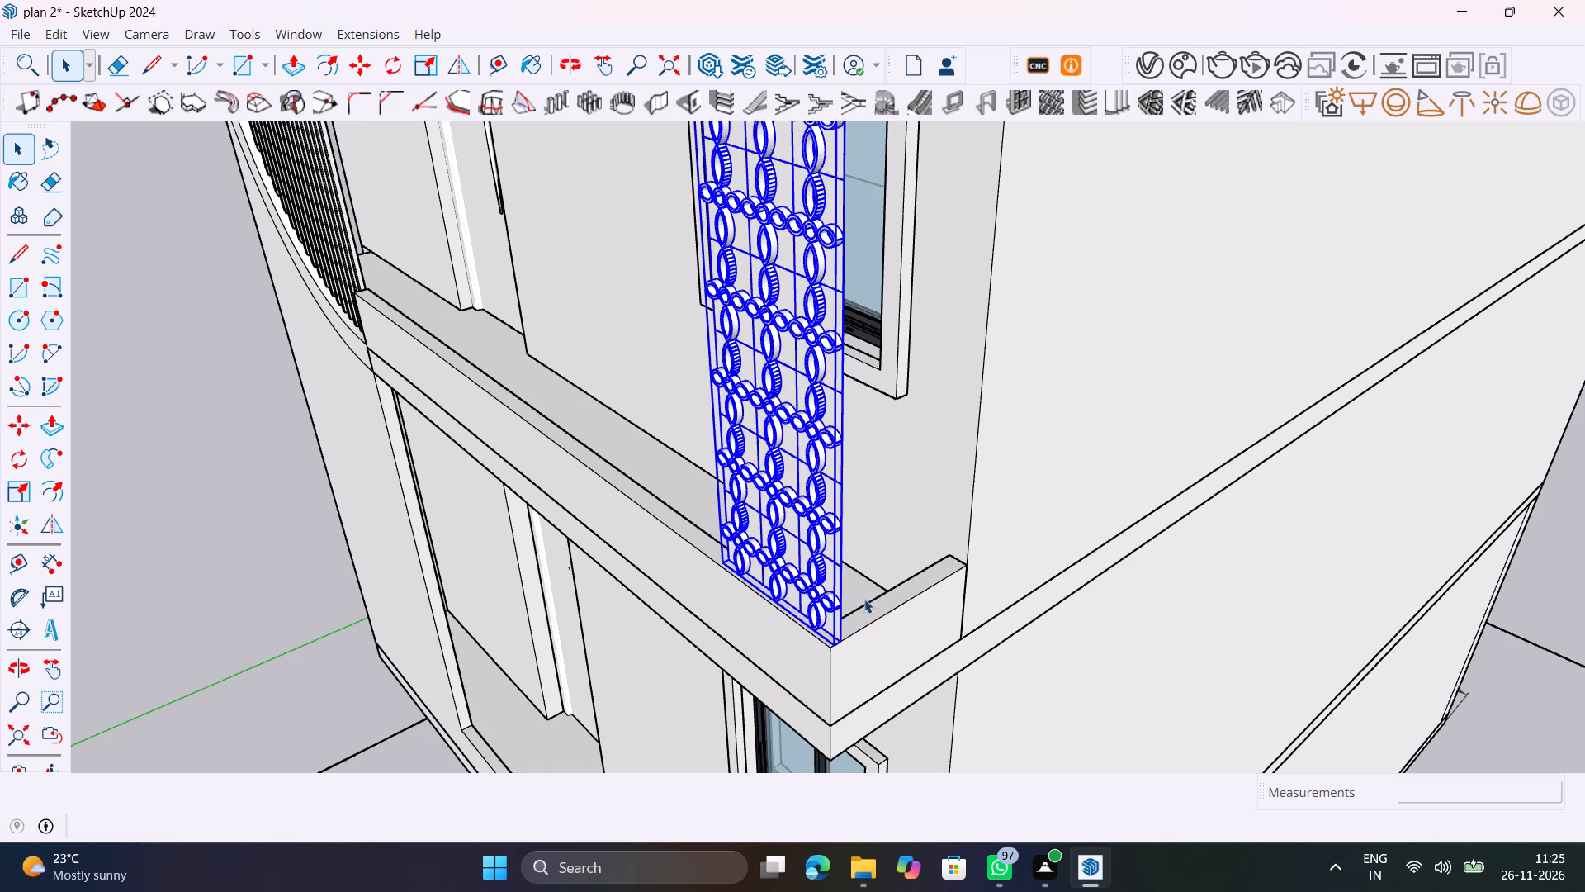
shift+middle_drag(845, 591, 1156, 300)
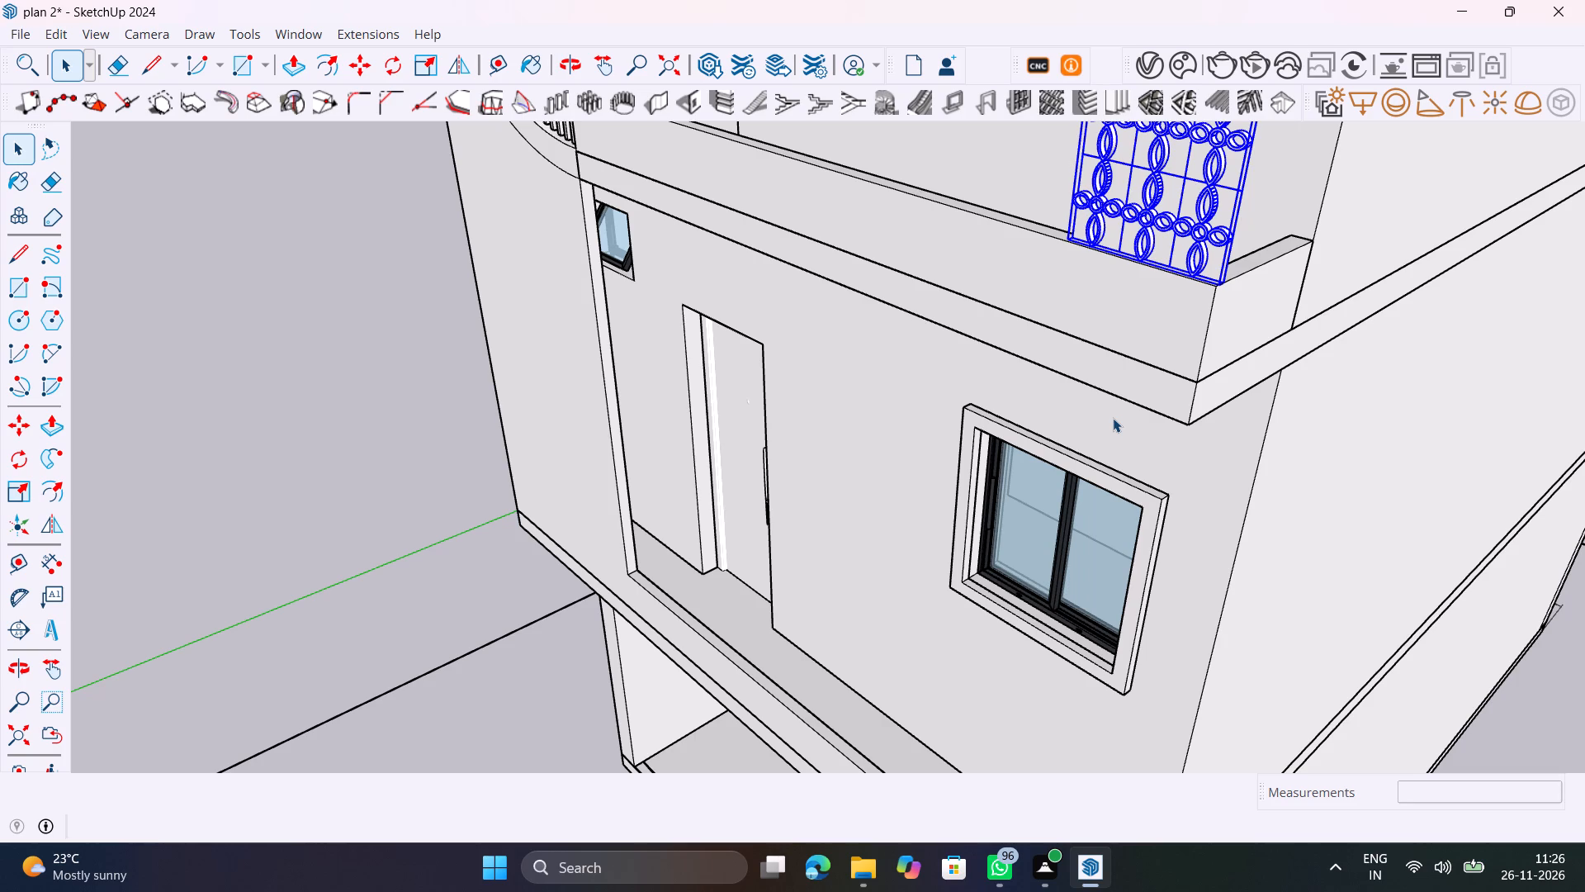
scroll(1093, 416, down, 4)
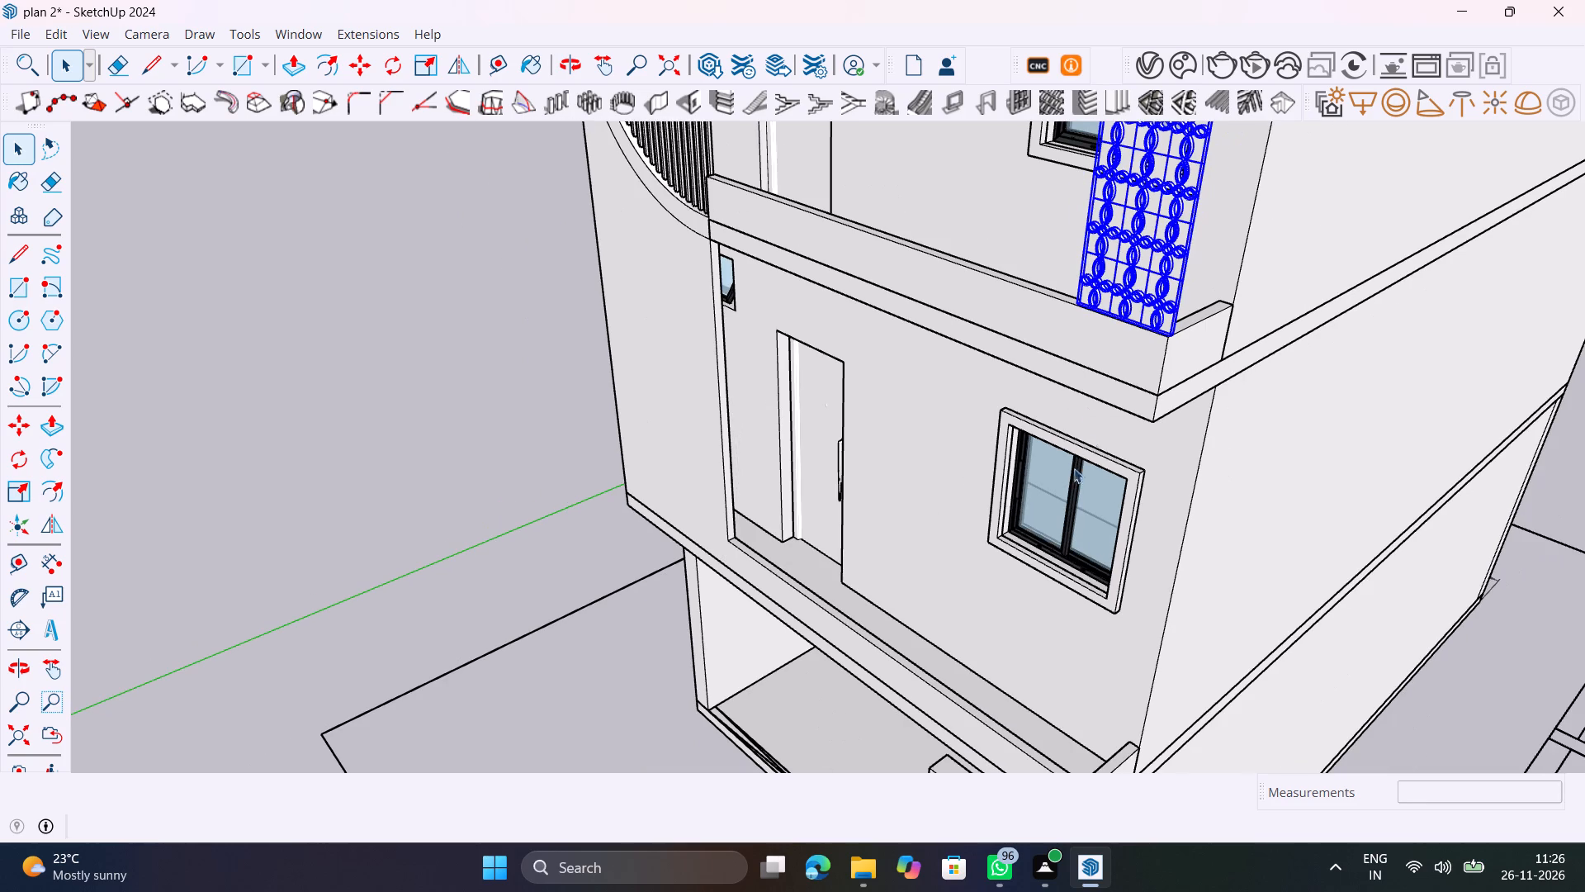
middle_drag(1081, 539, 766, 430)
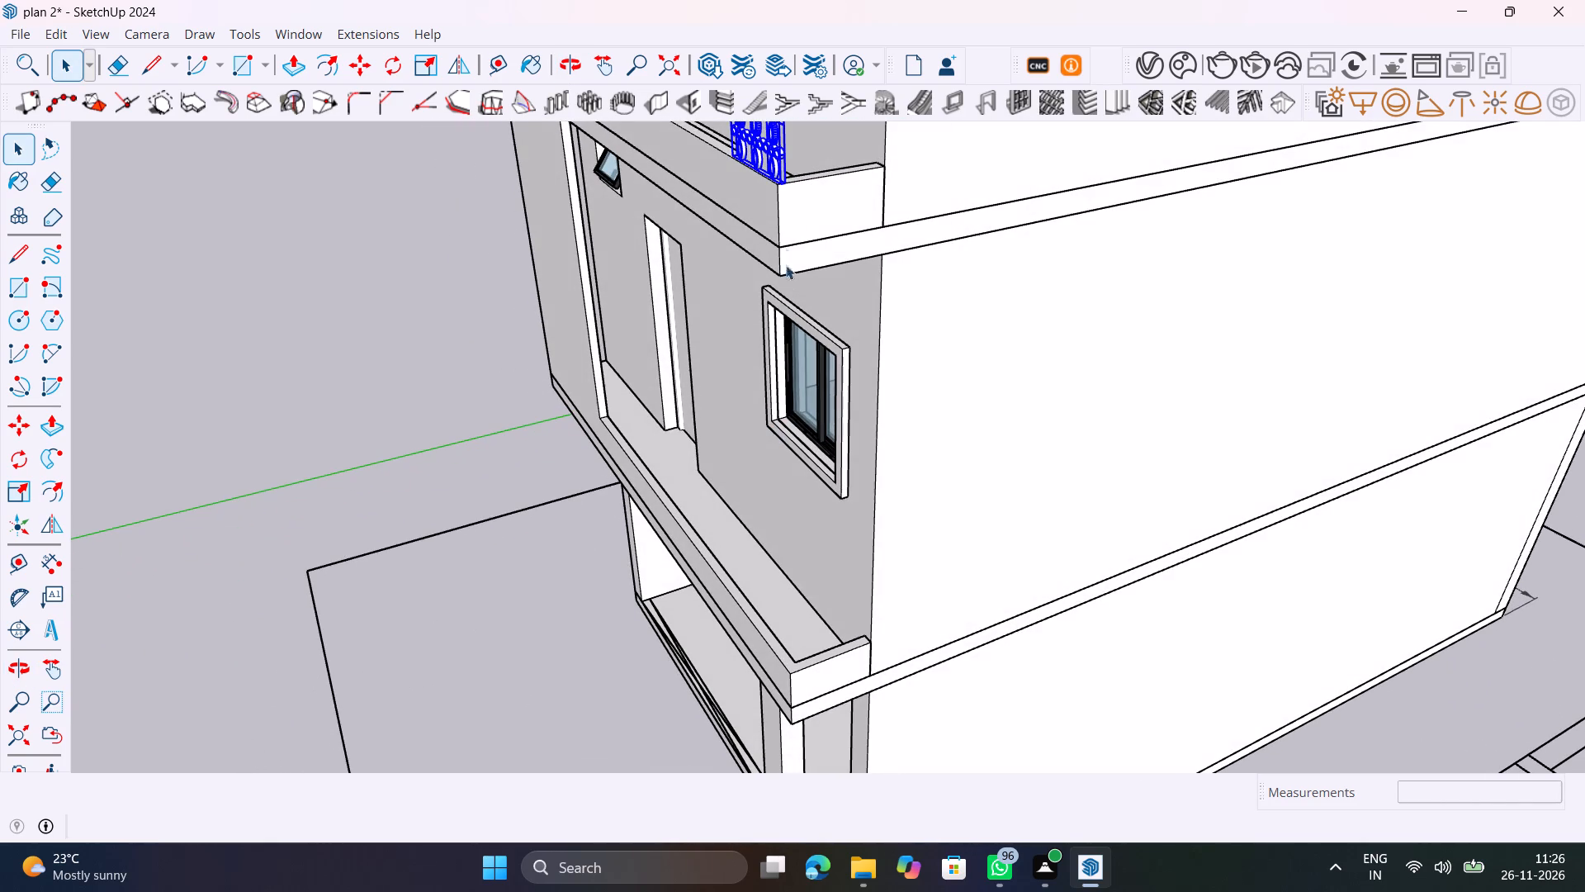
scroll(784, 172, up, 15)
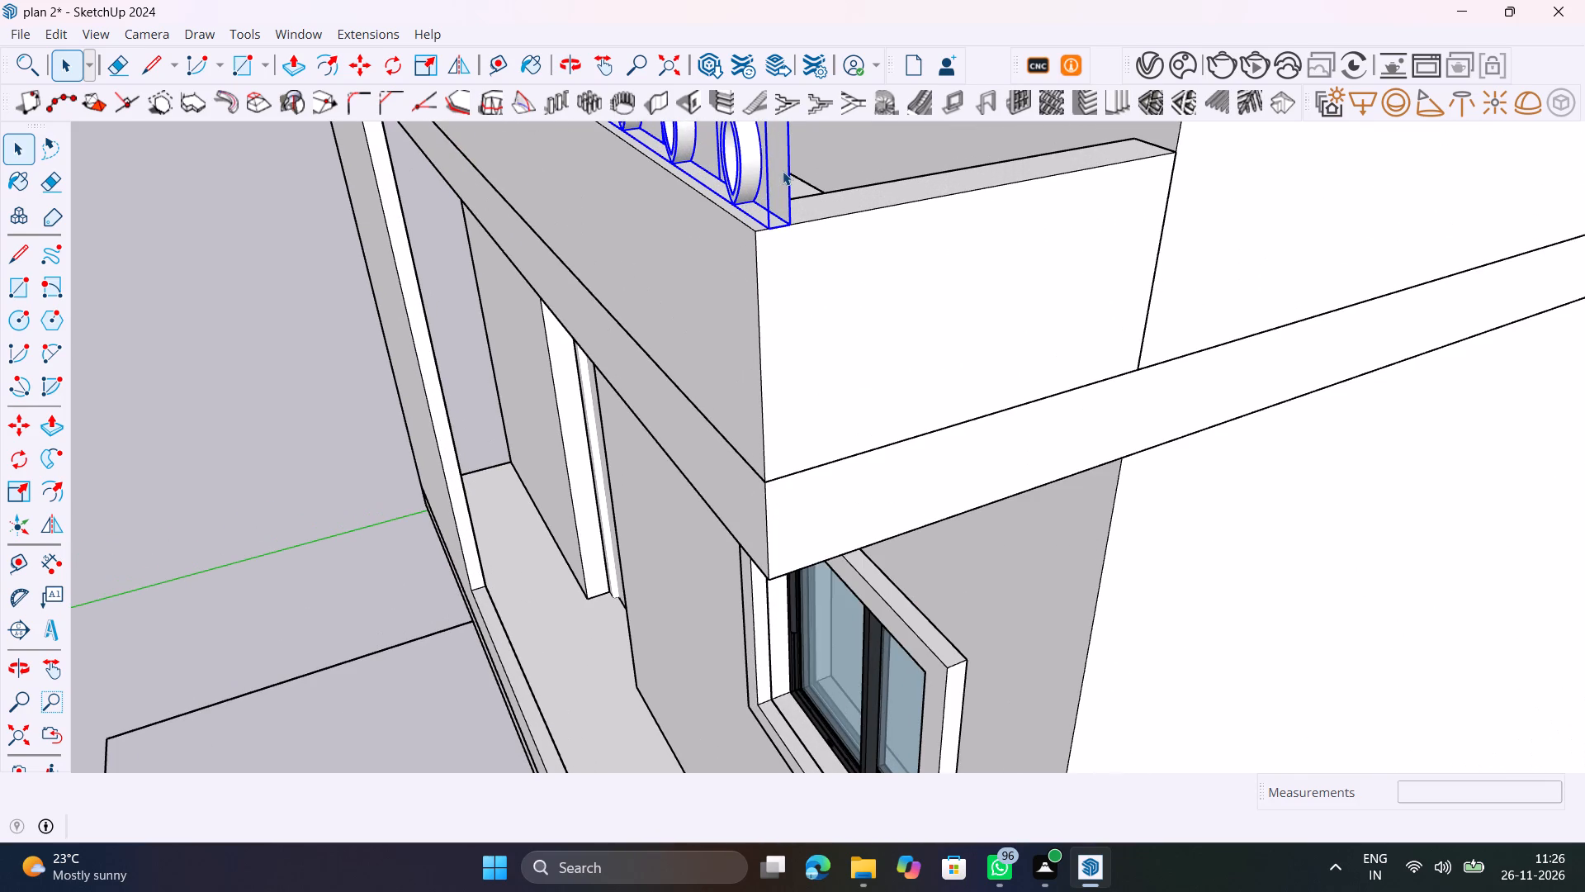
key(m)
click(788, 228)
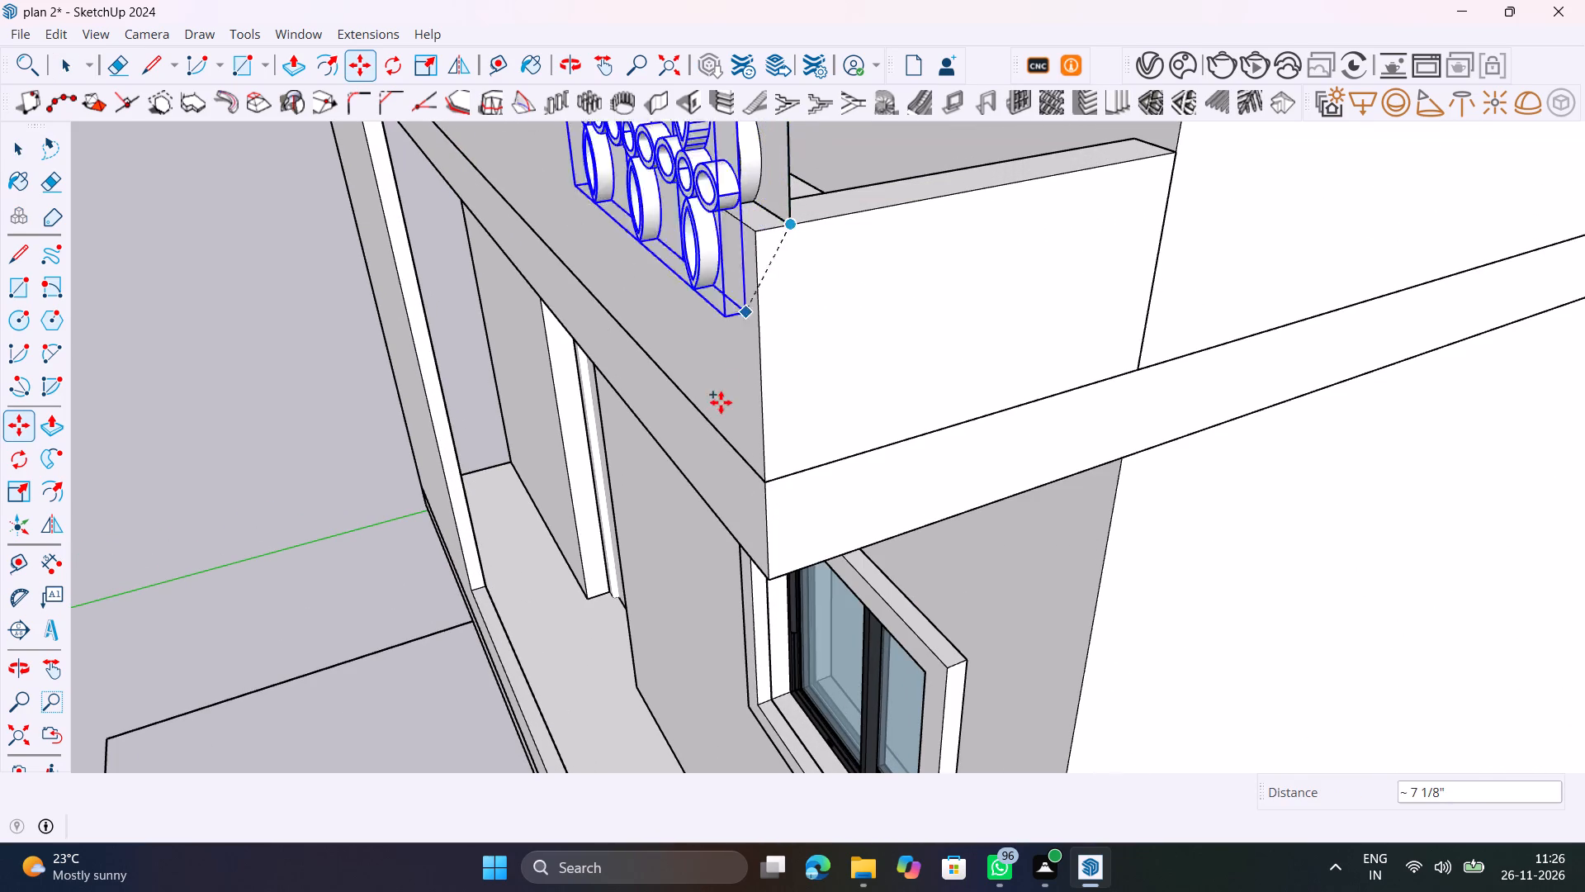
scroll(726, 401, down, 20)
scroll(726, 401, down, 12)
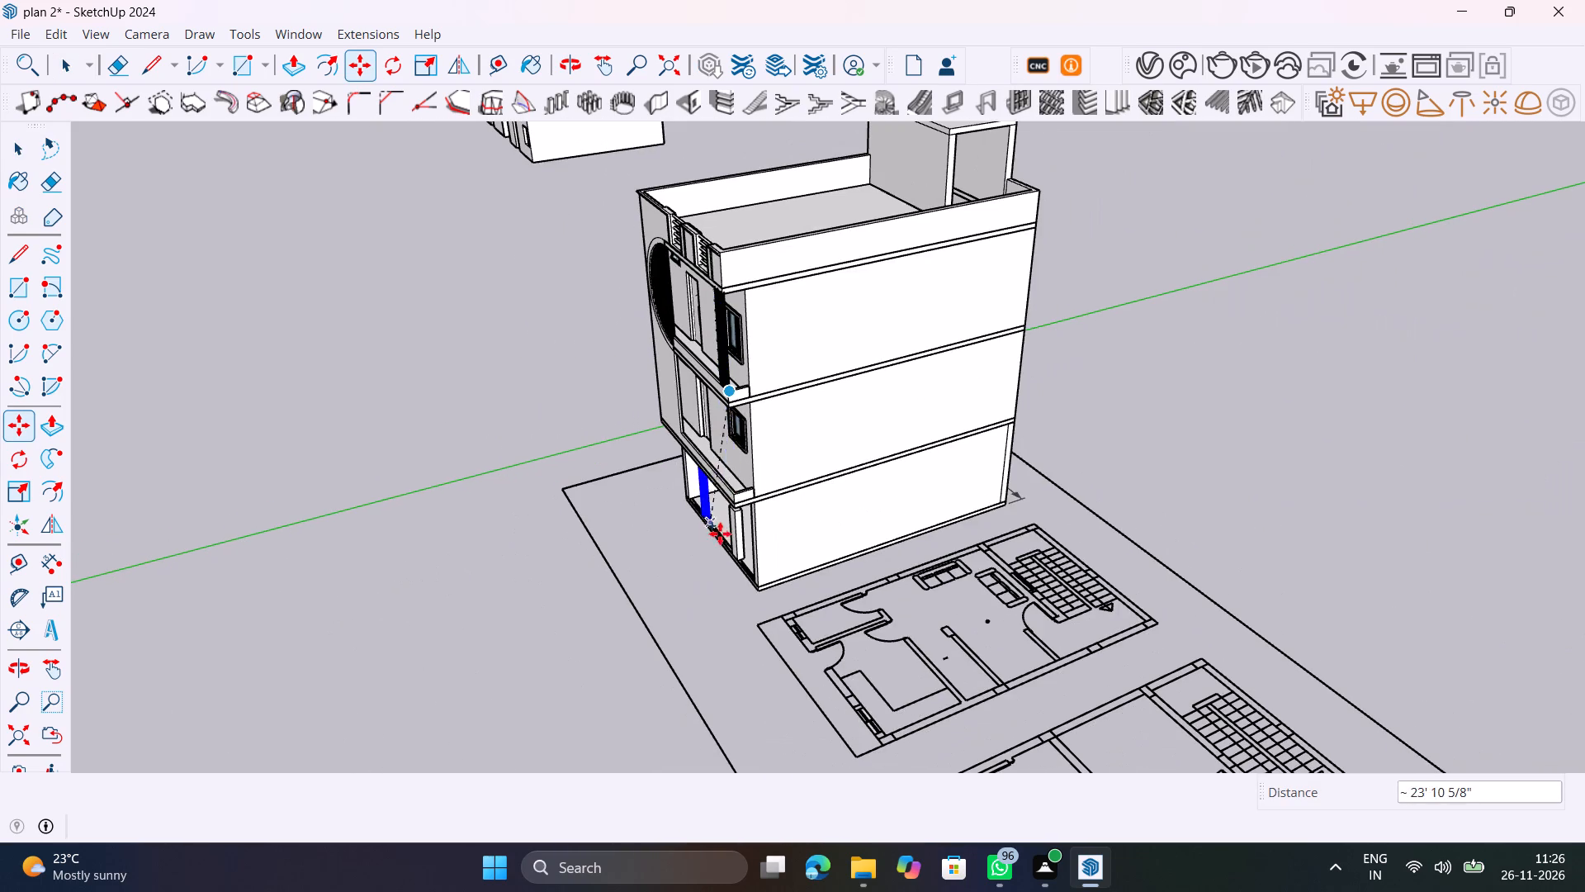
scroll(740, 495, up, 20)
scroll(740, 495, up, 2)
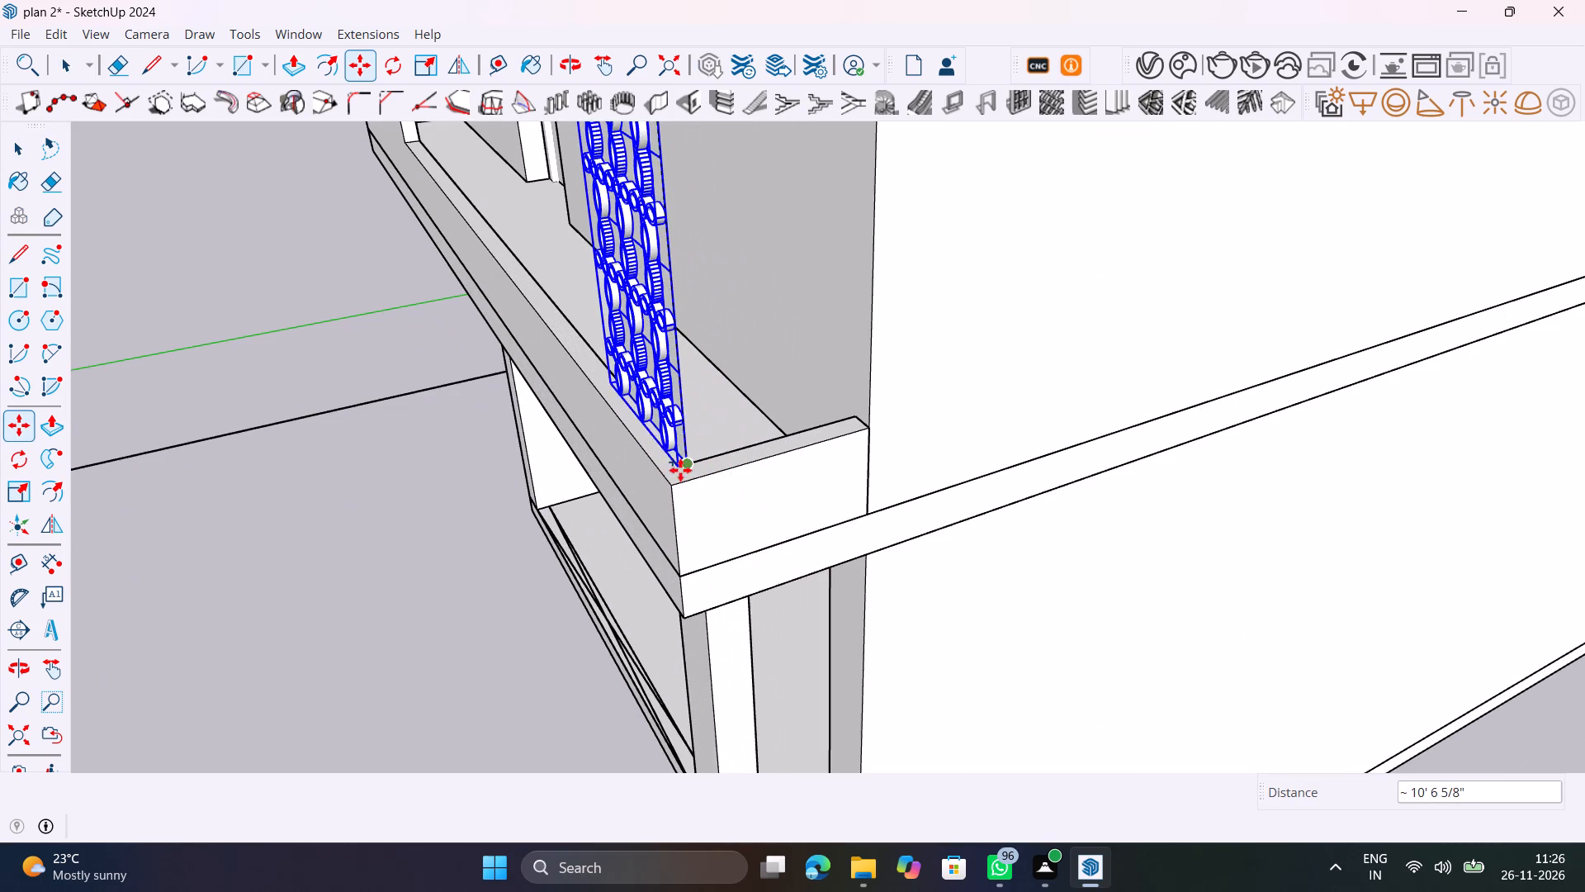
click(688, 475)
Examine the copied screen's fit between the lower parapet and the slab above from the front and side.
scroll(832, 537, down, 3)
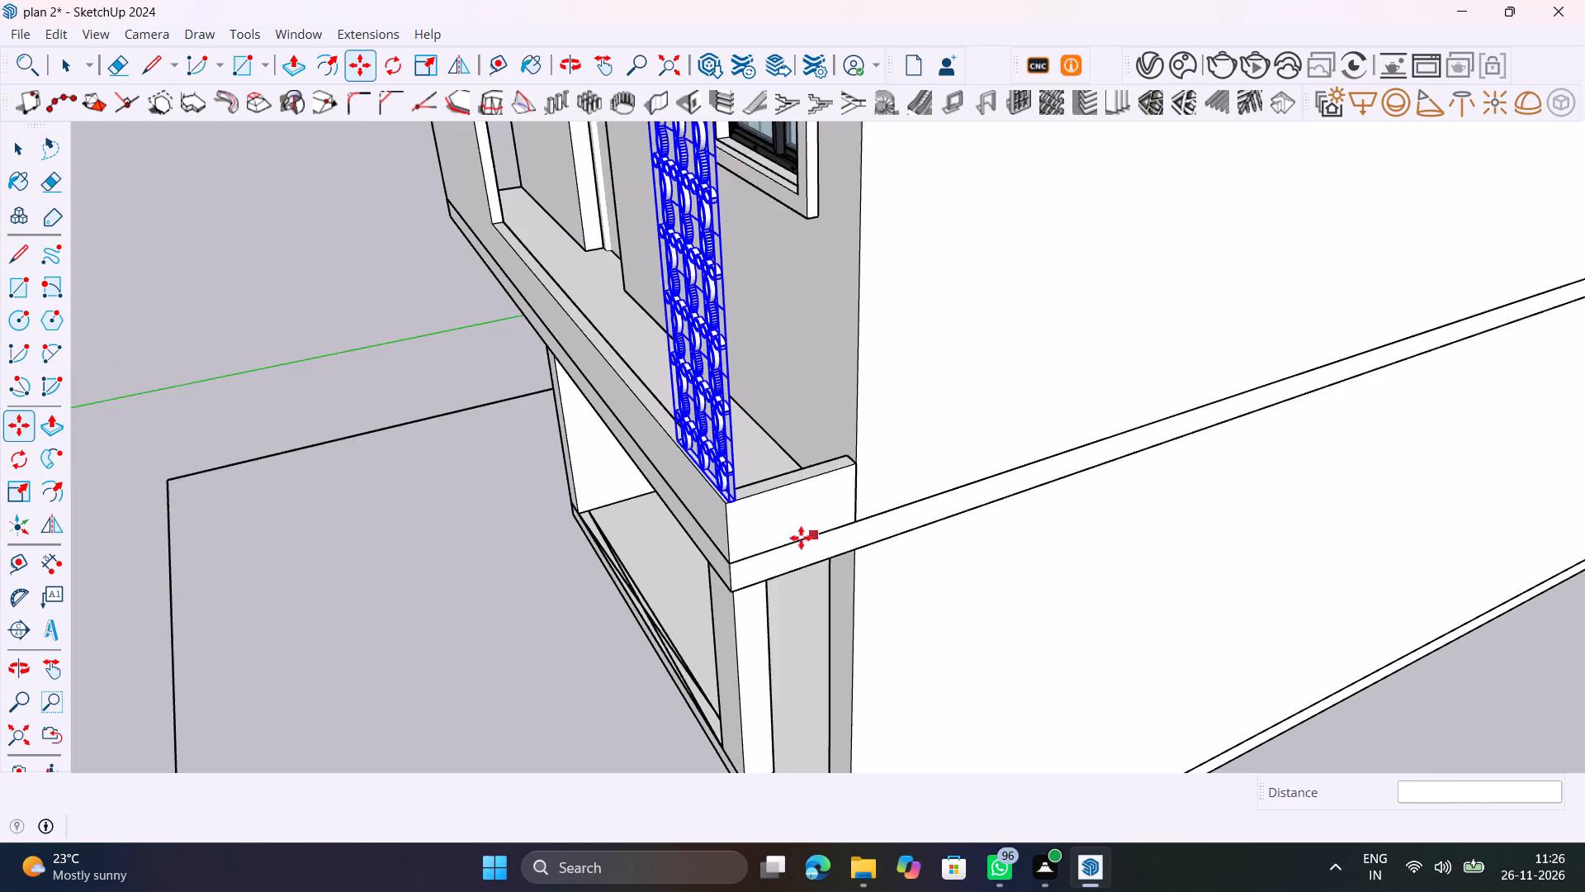
scroll(801, 538, down, 10)
shift+middle_drag(687, 486, 816, 550)
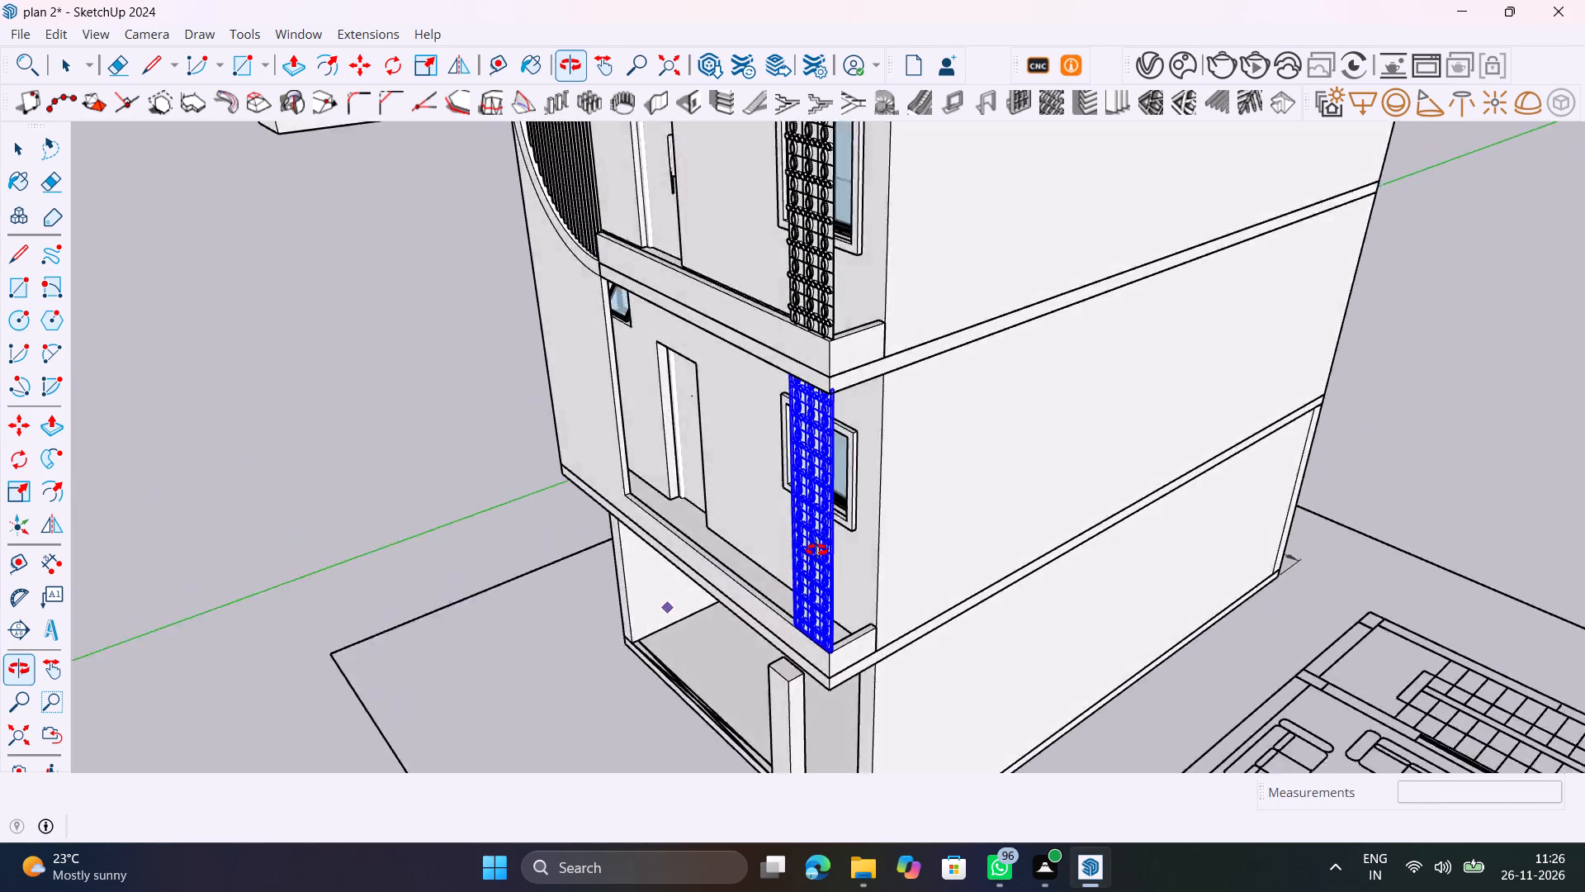
shift+middle_drag(816, 550, 950, 534)
scroll(985, 529, down, 8)
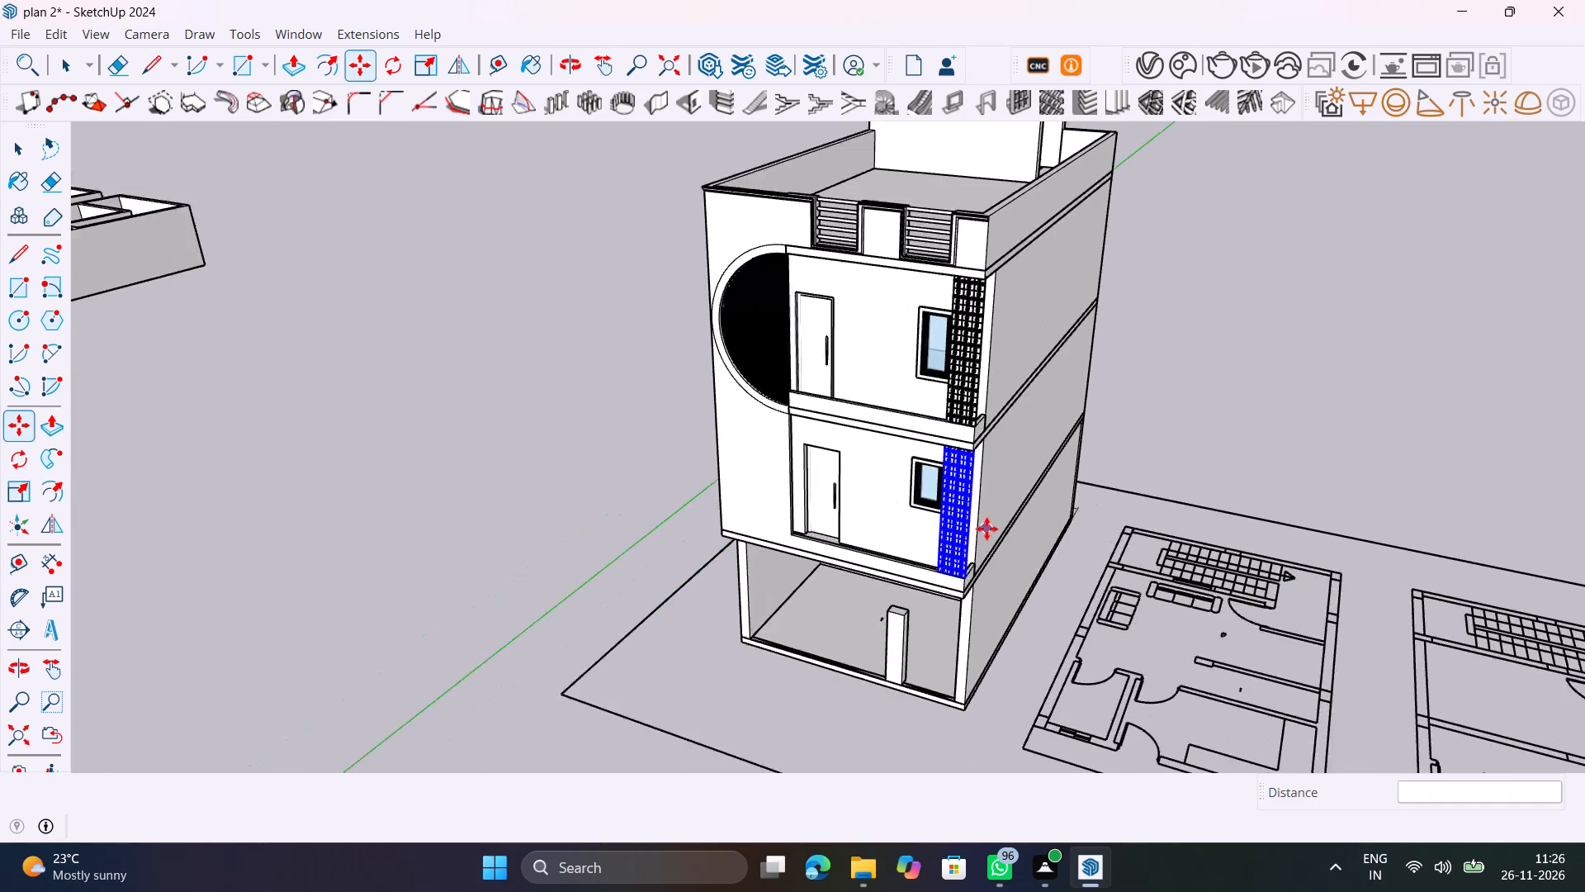
scroll(978, 438, up, 5)
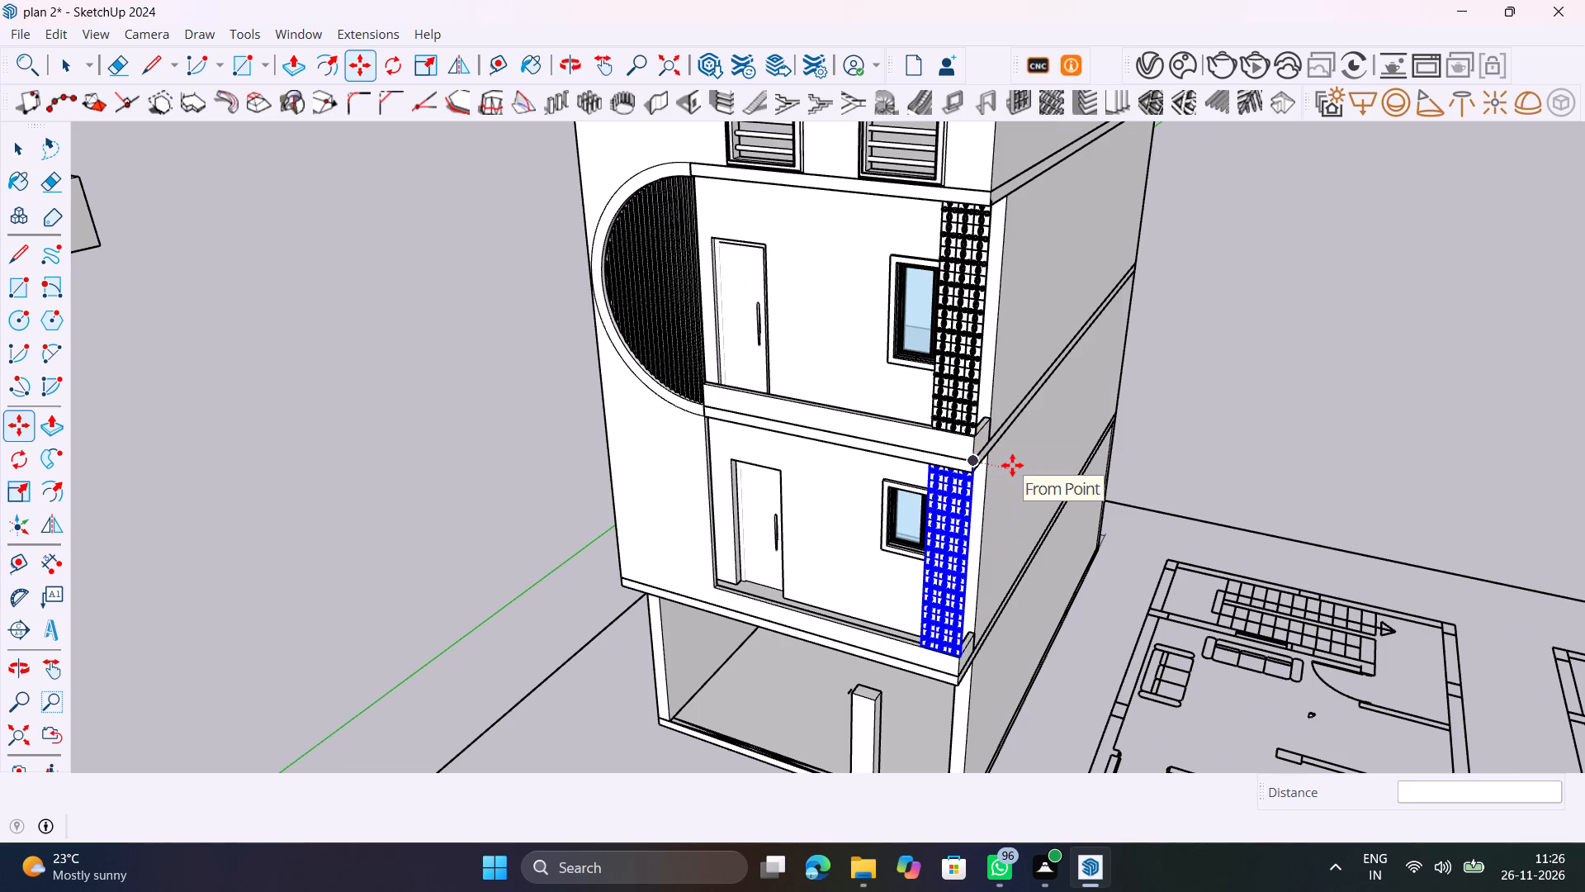
scroll(980, 431, up, 4)
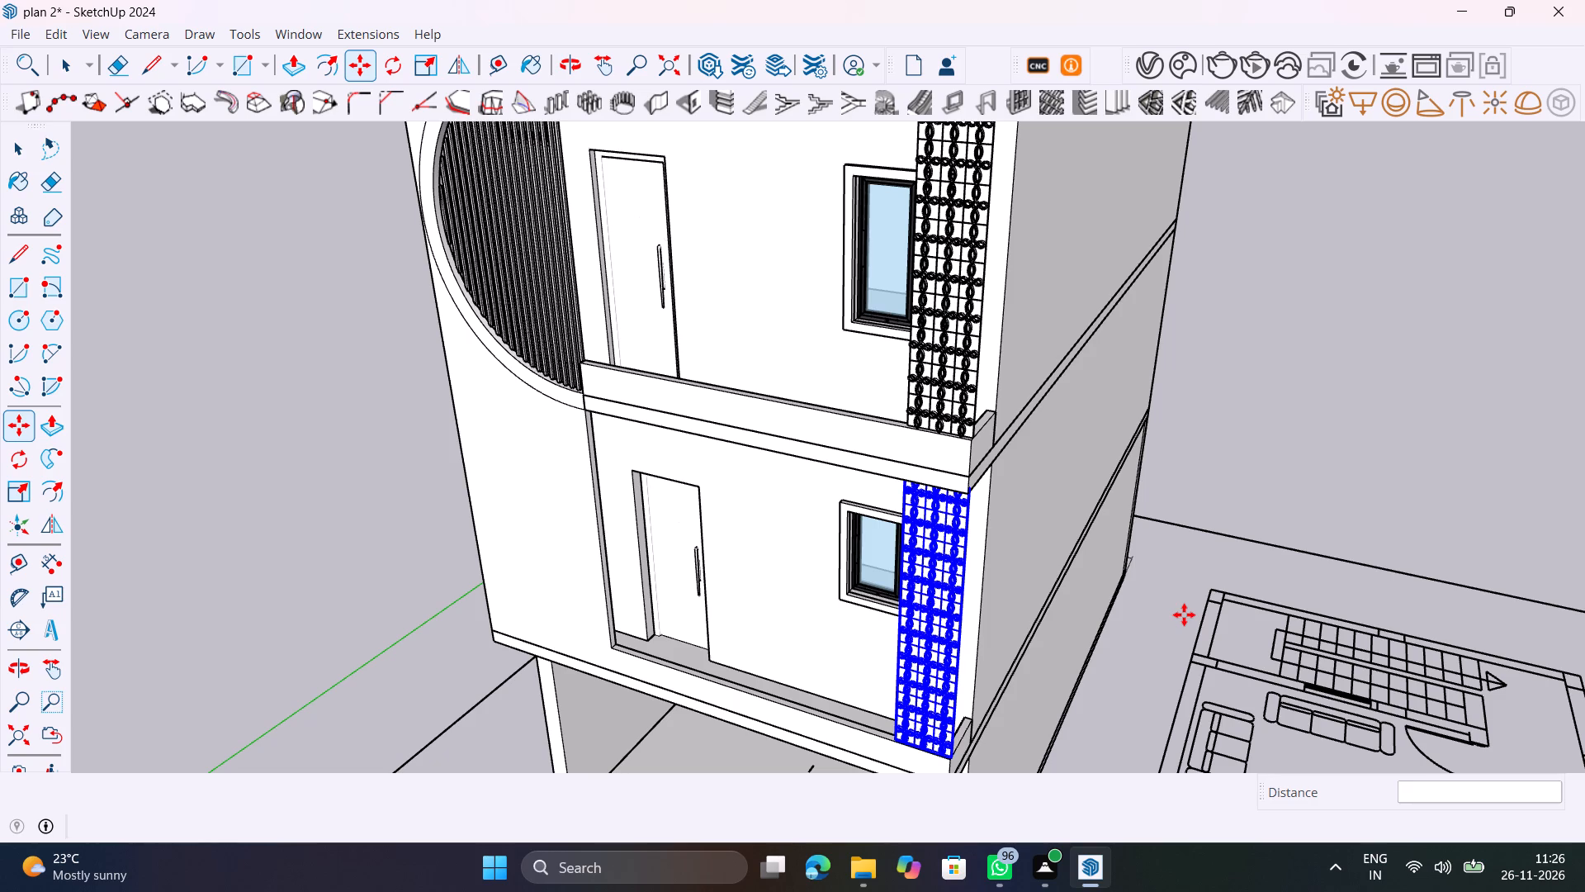
middle_drag(1147, 603, 977, 553)
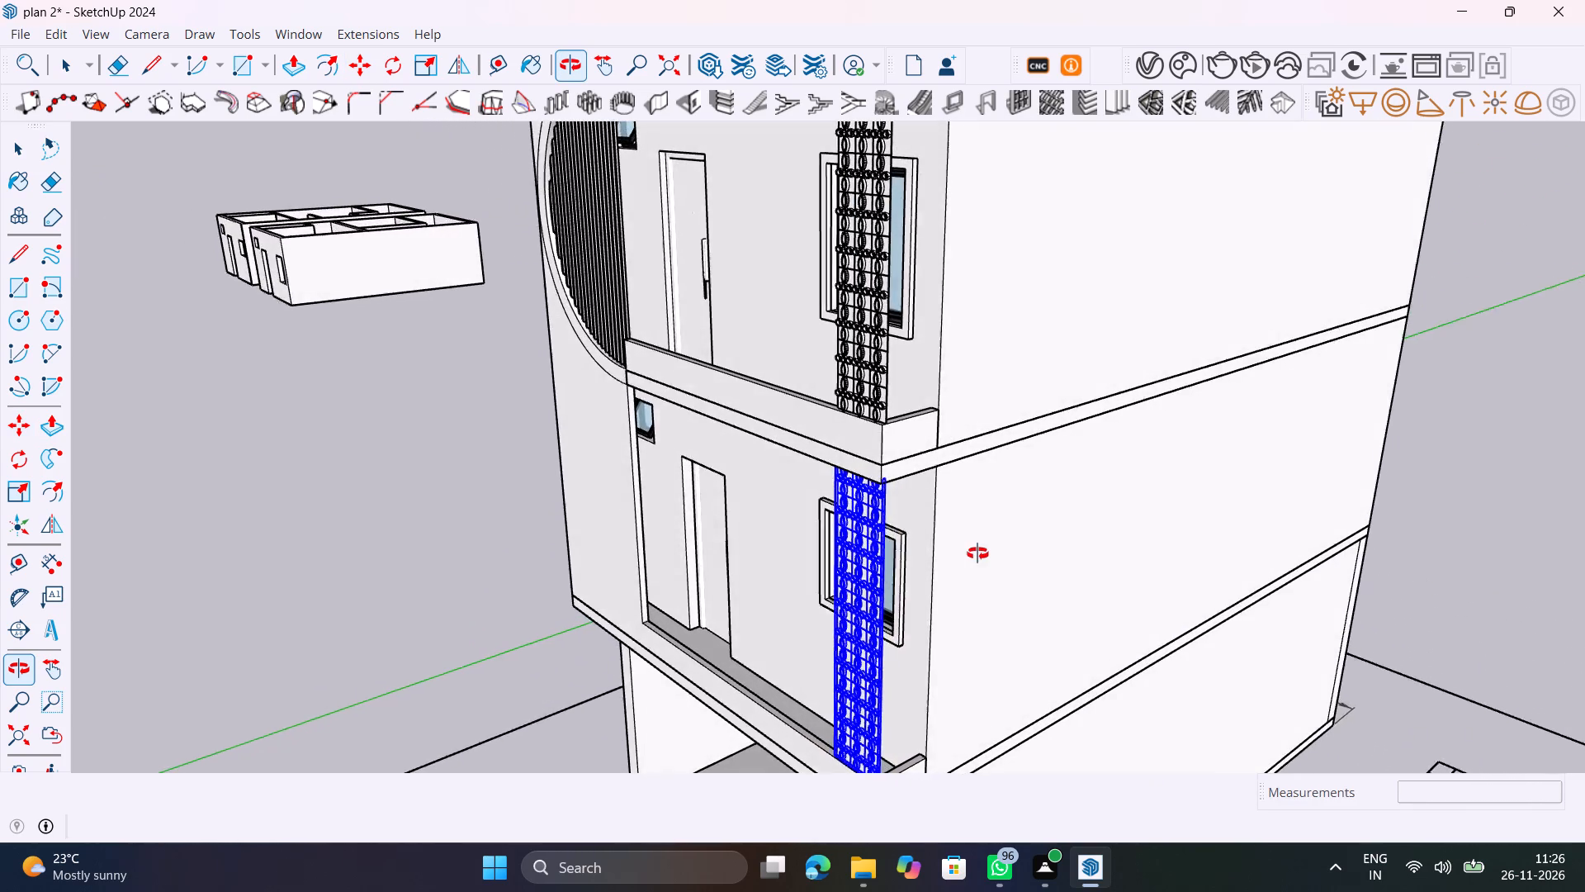
middle_drag(977, 553, 857, 564)
scroll(862, 520, down, 4)
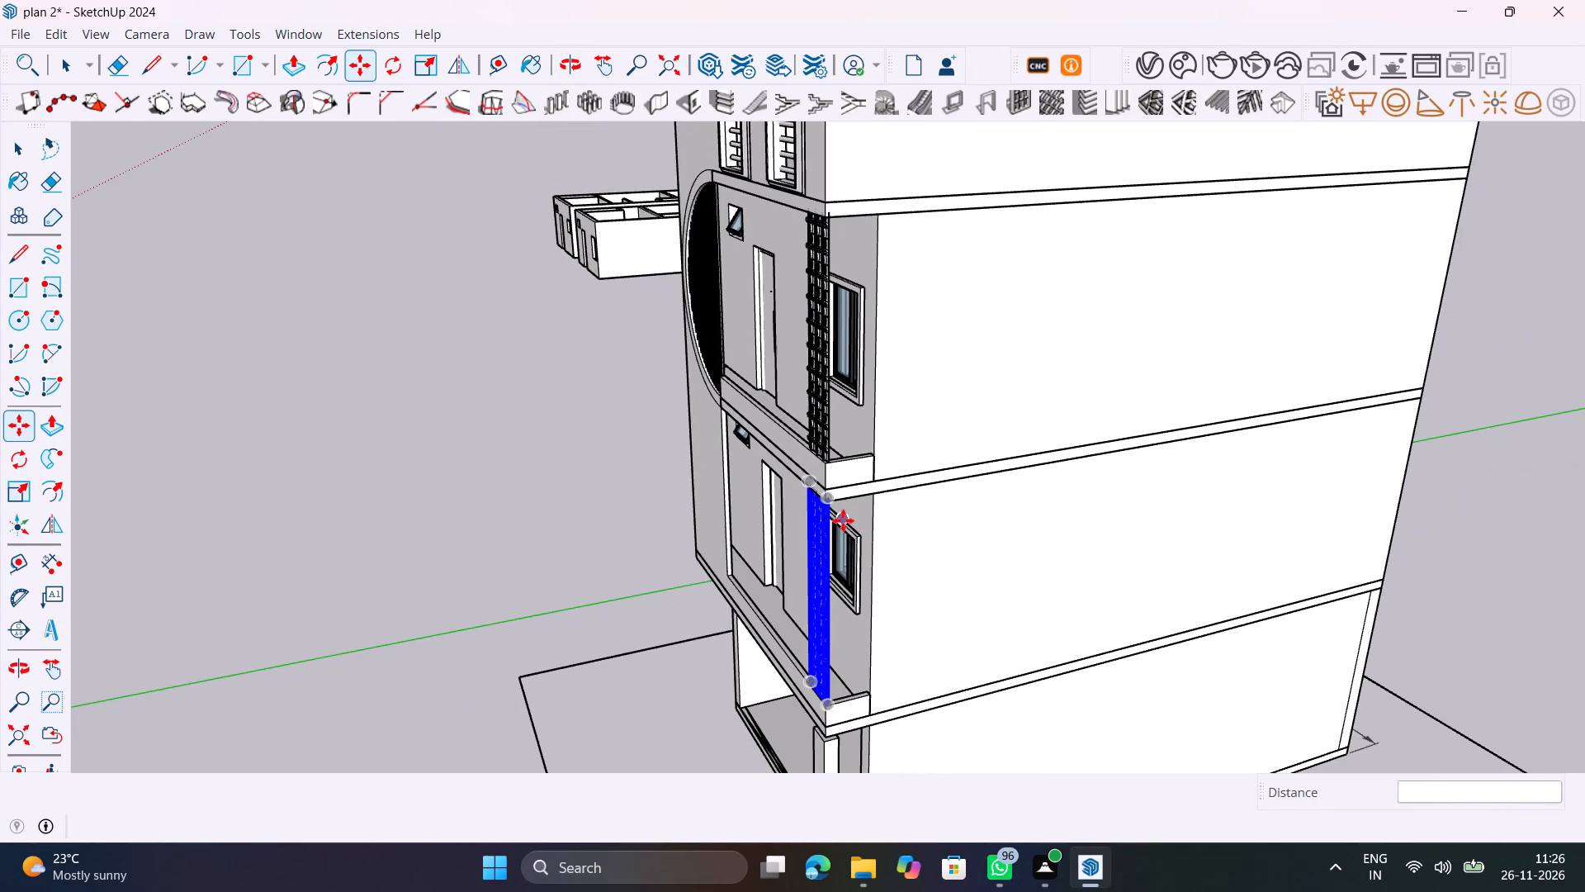
key(Escape)
scroll(844, 524, up, 4)
key(space)
scroll(828, 472, up, 5)
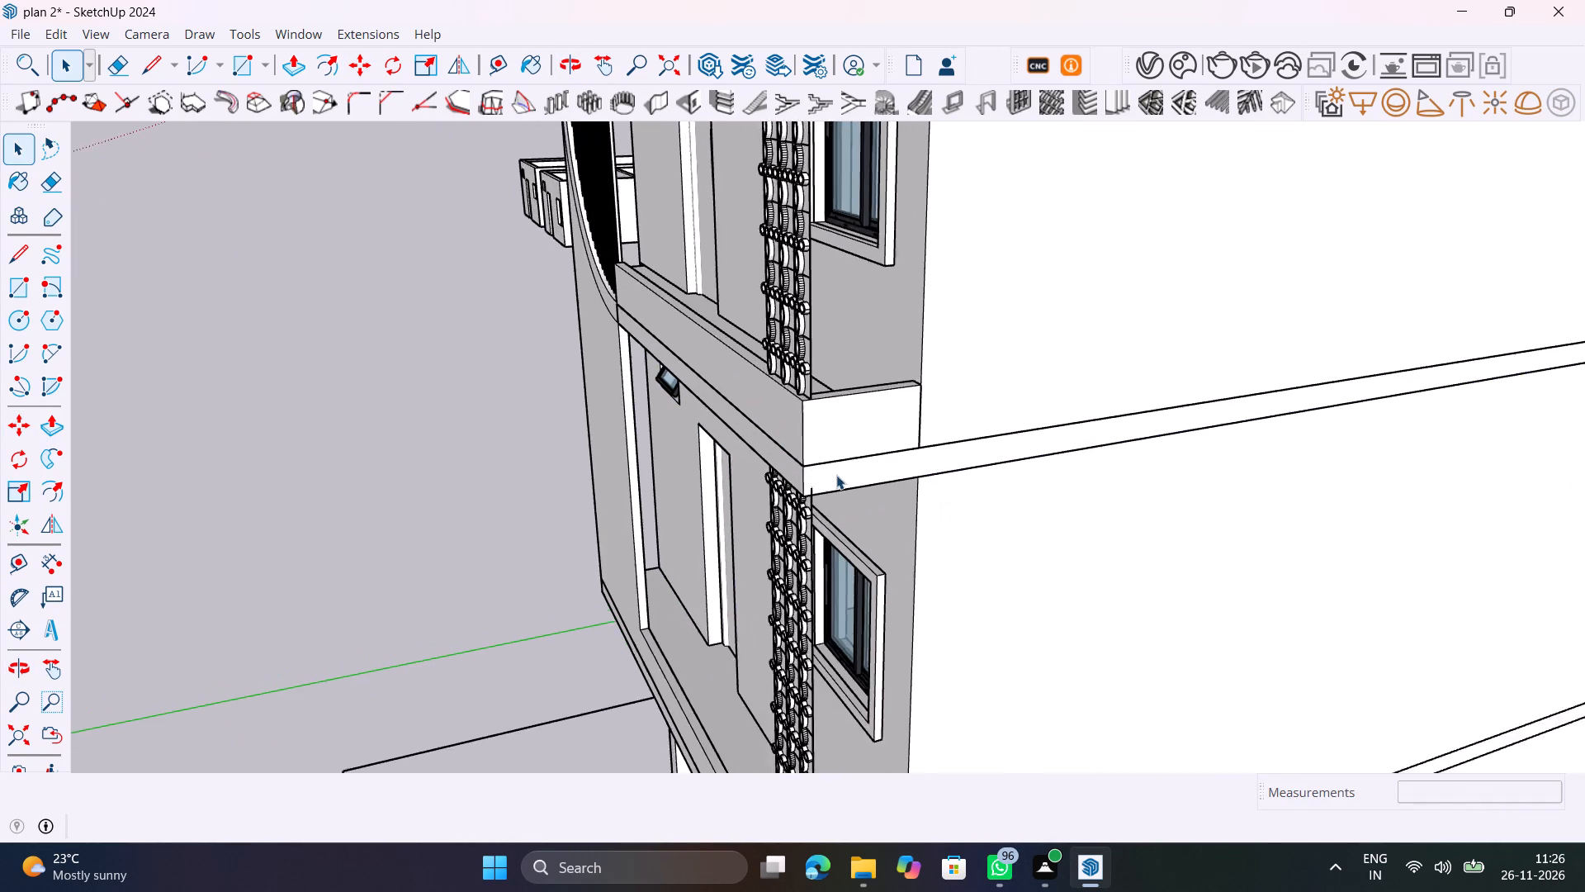
middle_drag(788, 469, 987, 452)
scroll(987, 452, up, 1)
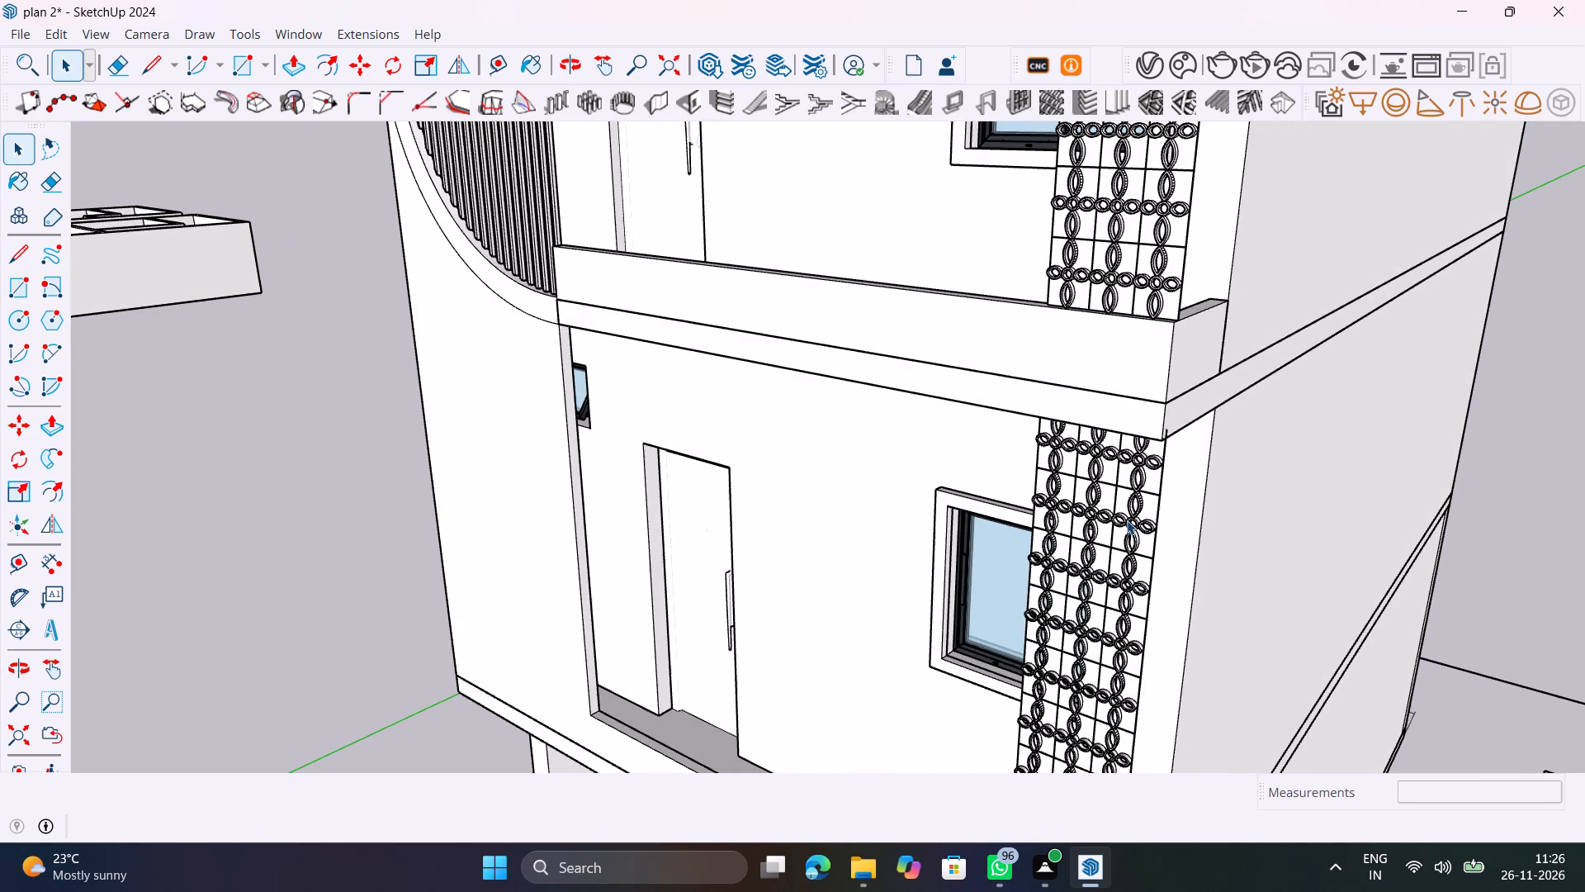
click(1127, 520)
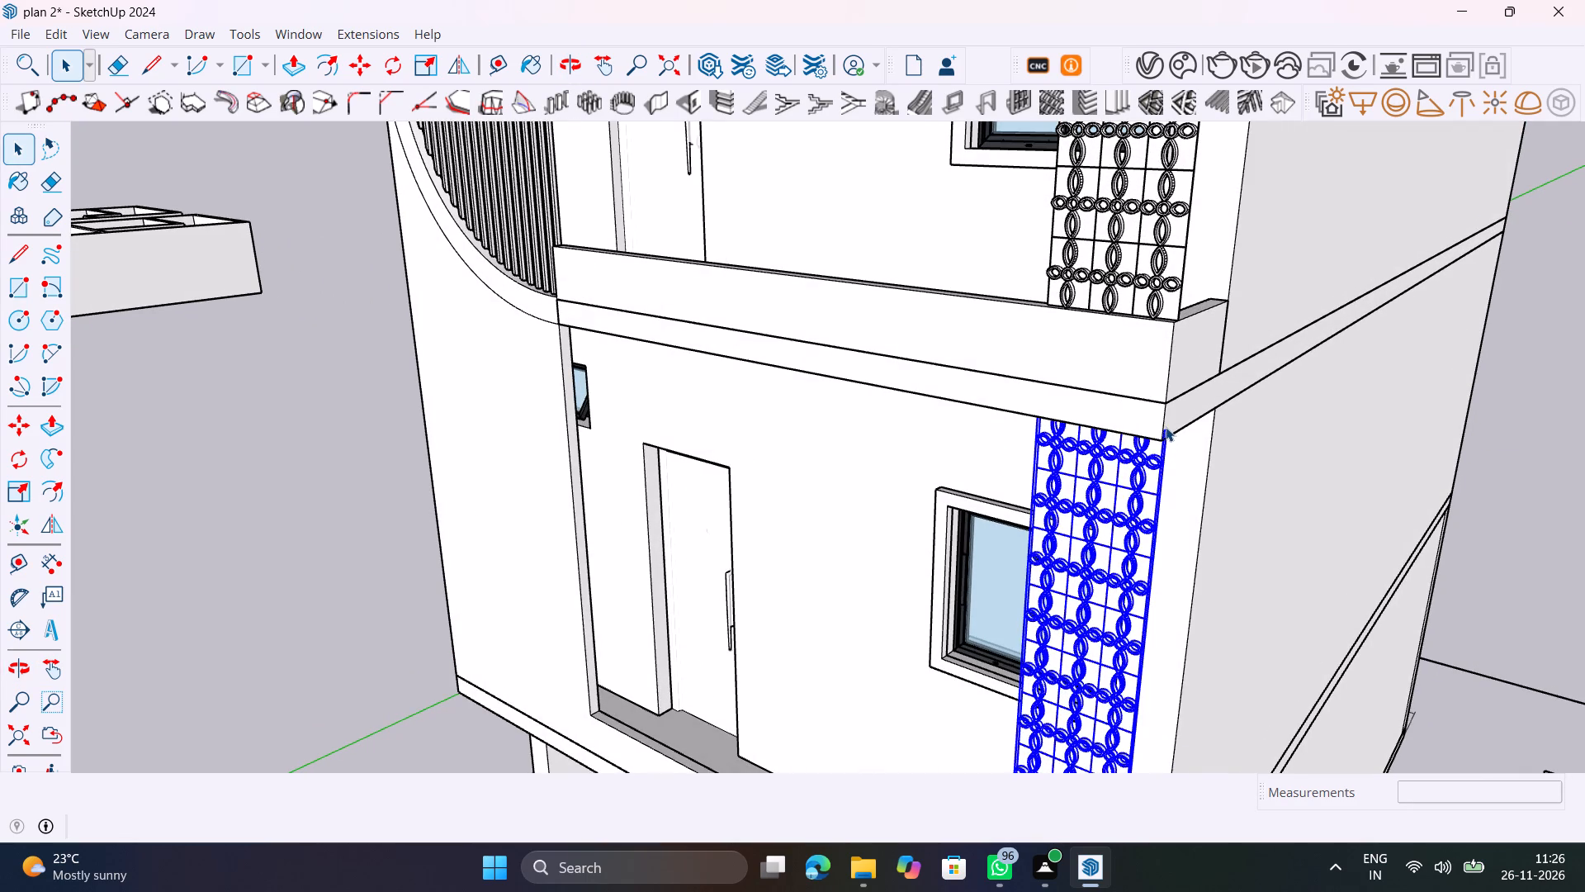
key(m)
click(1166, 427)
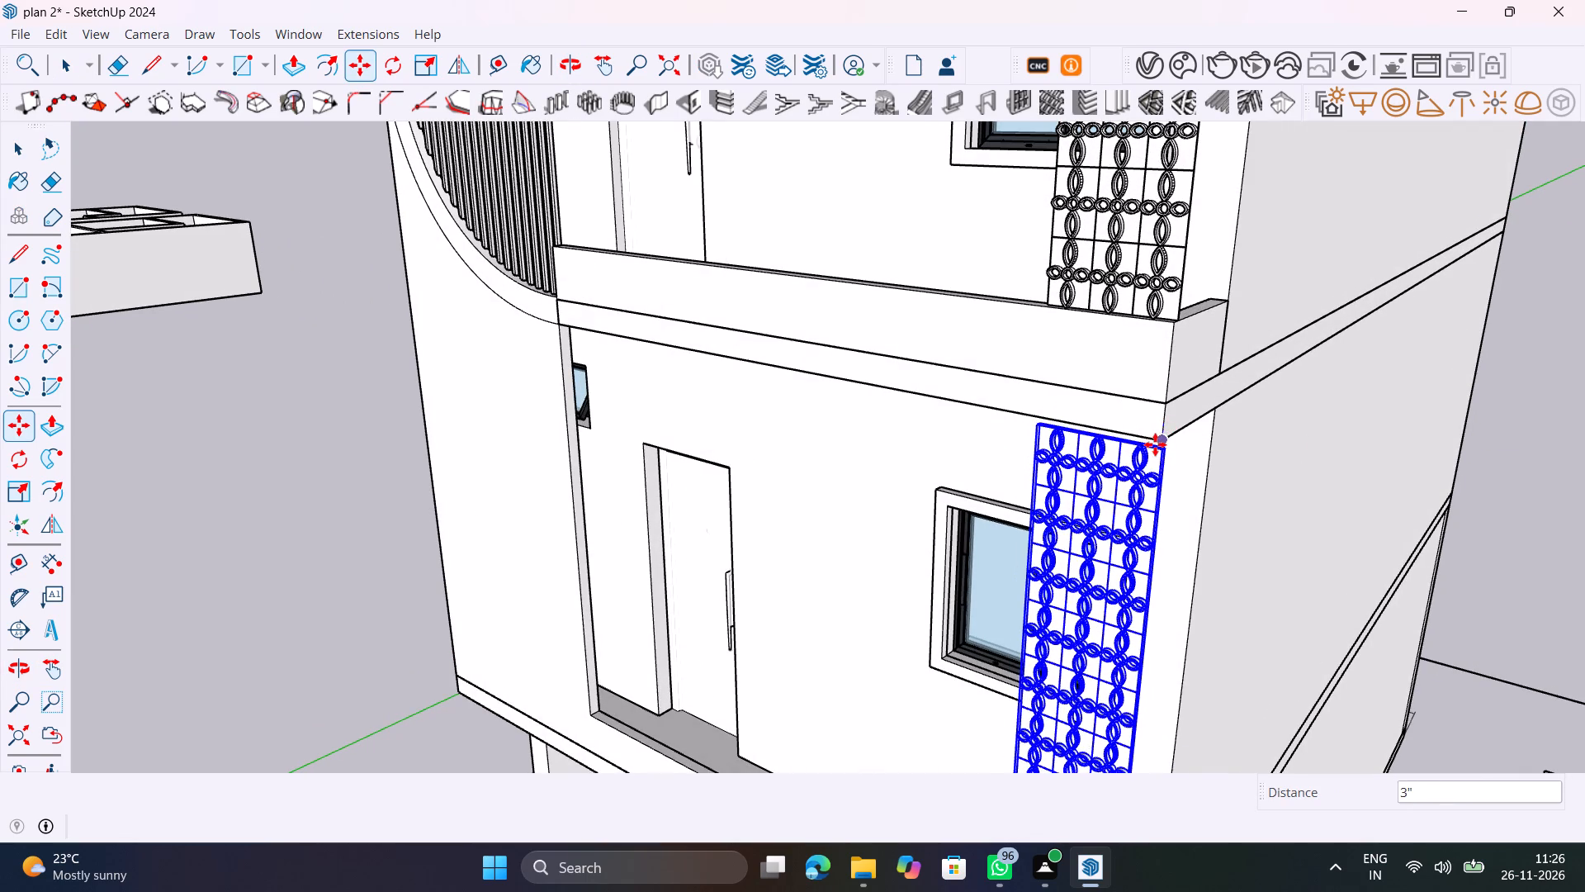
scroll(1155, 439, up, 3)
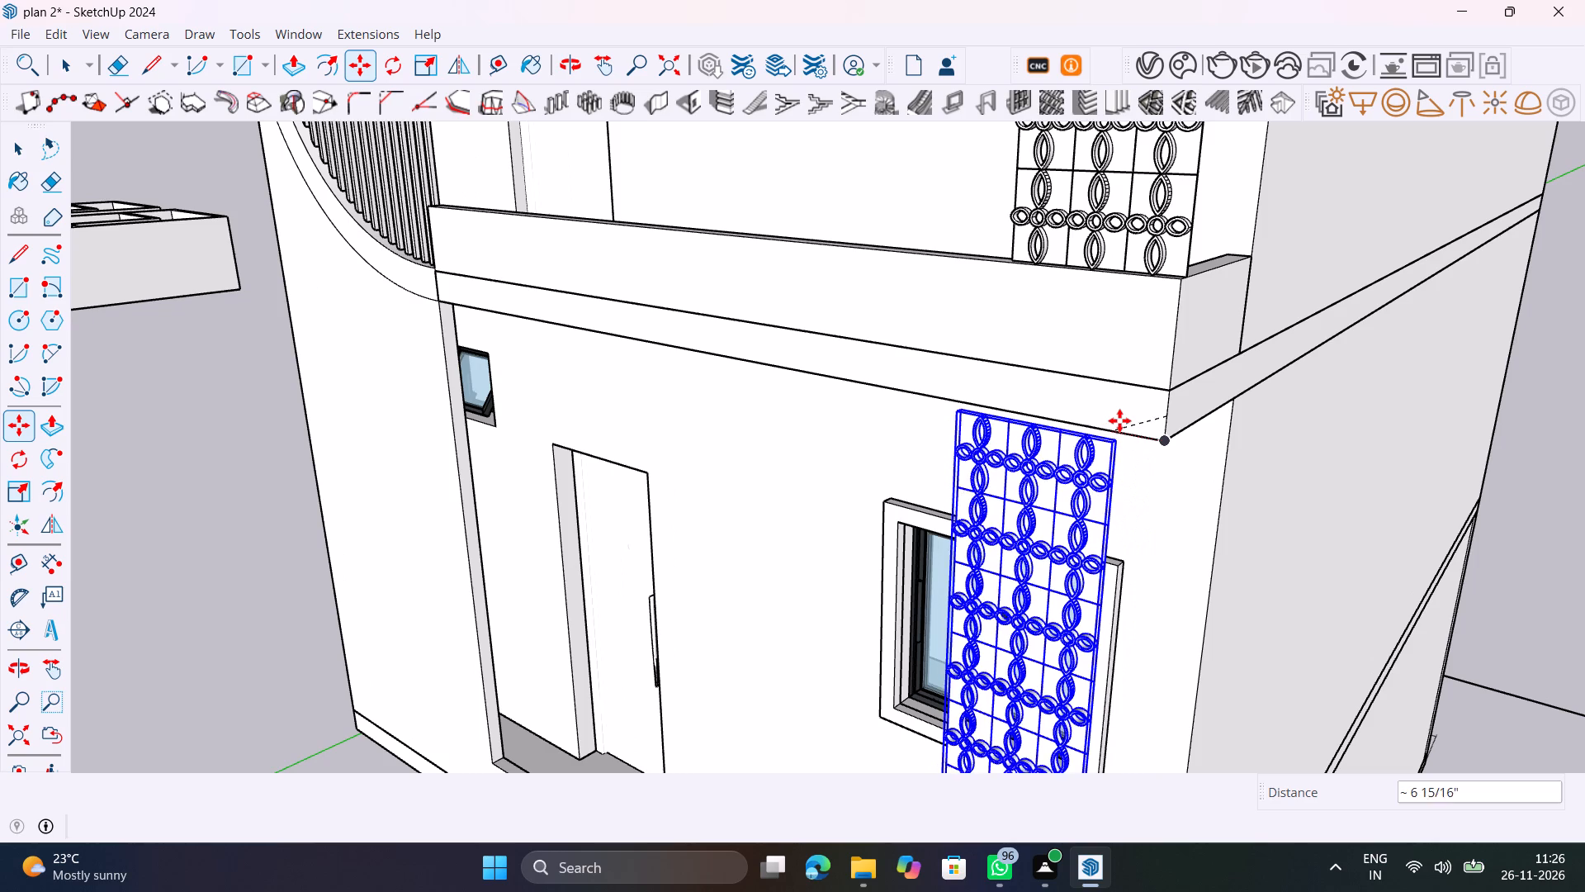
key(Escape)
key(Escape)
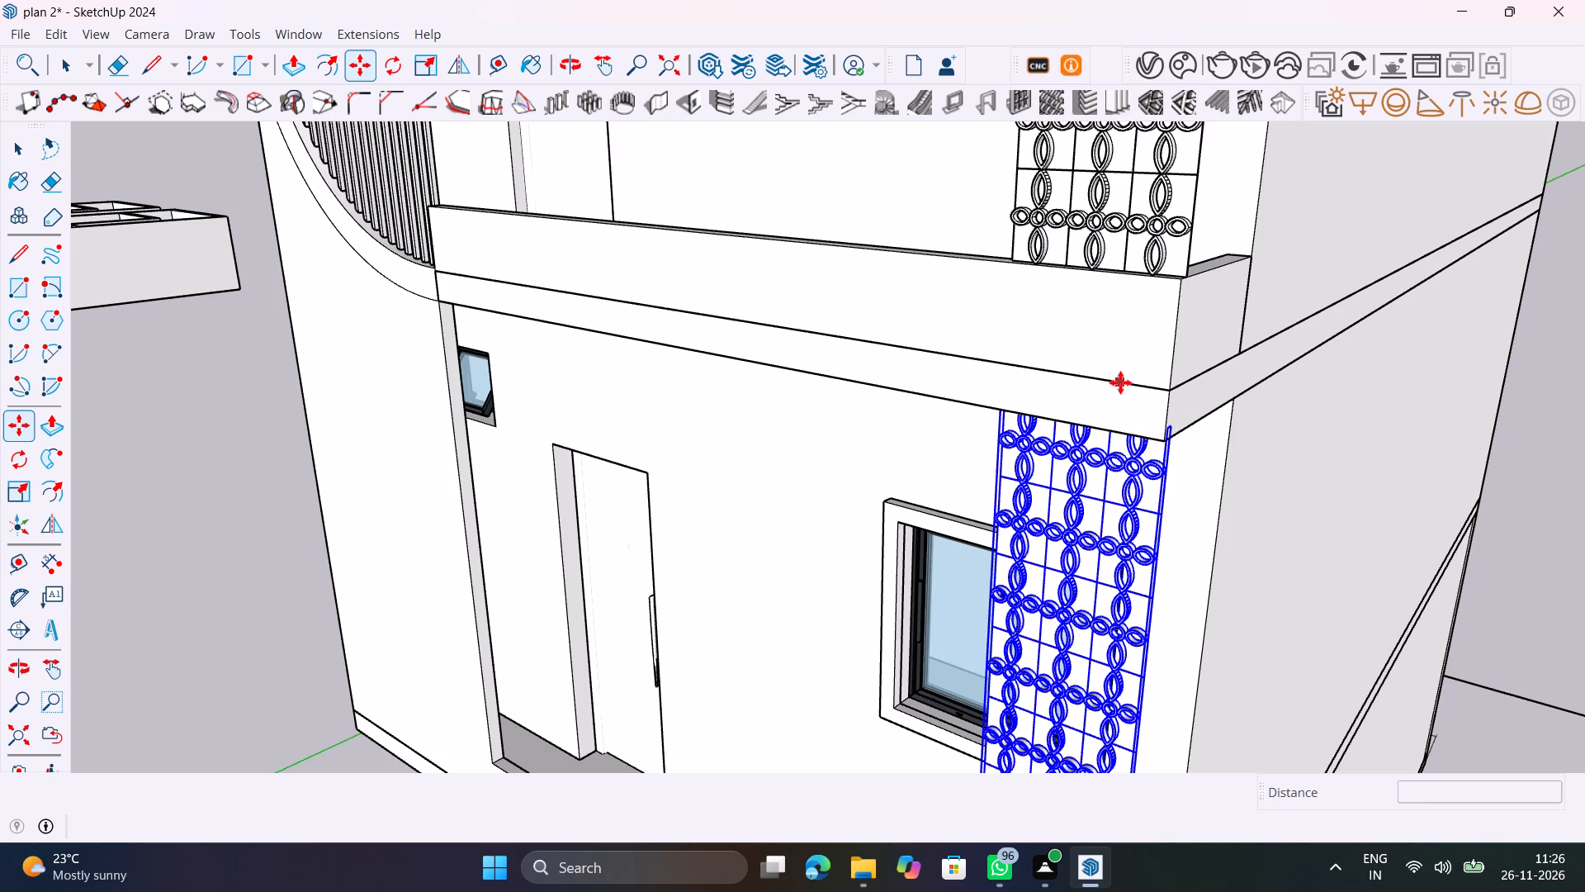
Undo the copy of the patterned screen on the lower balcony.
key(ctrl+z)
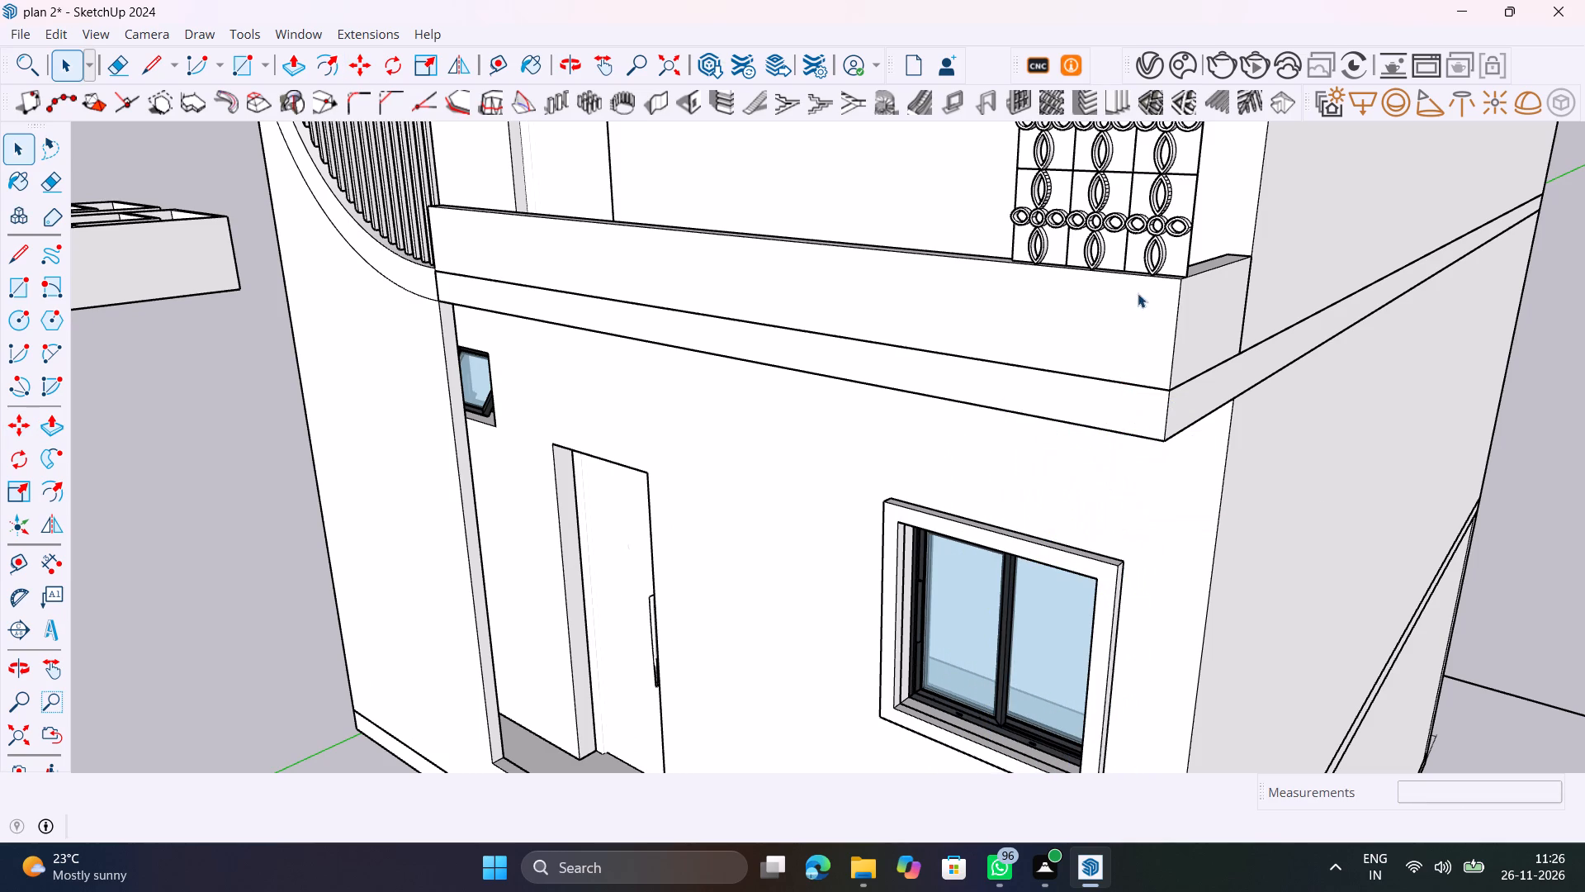
Move the upper balcony's patterned screen outward along the parapet's end edge until it is flush with the outer corner.
click(1180, 249)
middle_drag(1162, 282, 971, 334)
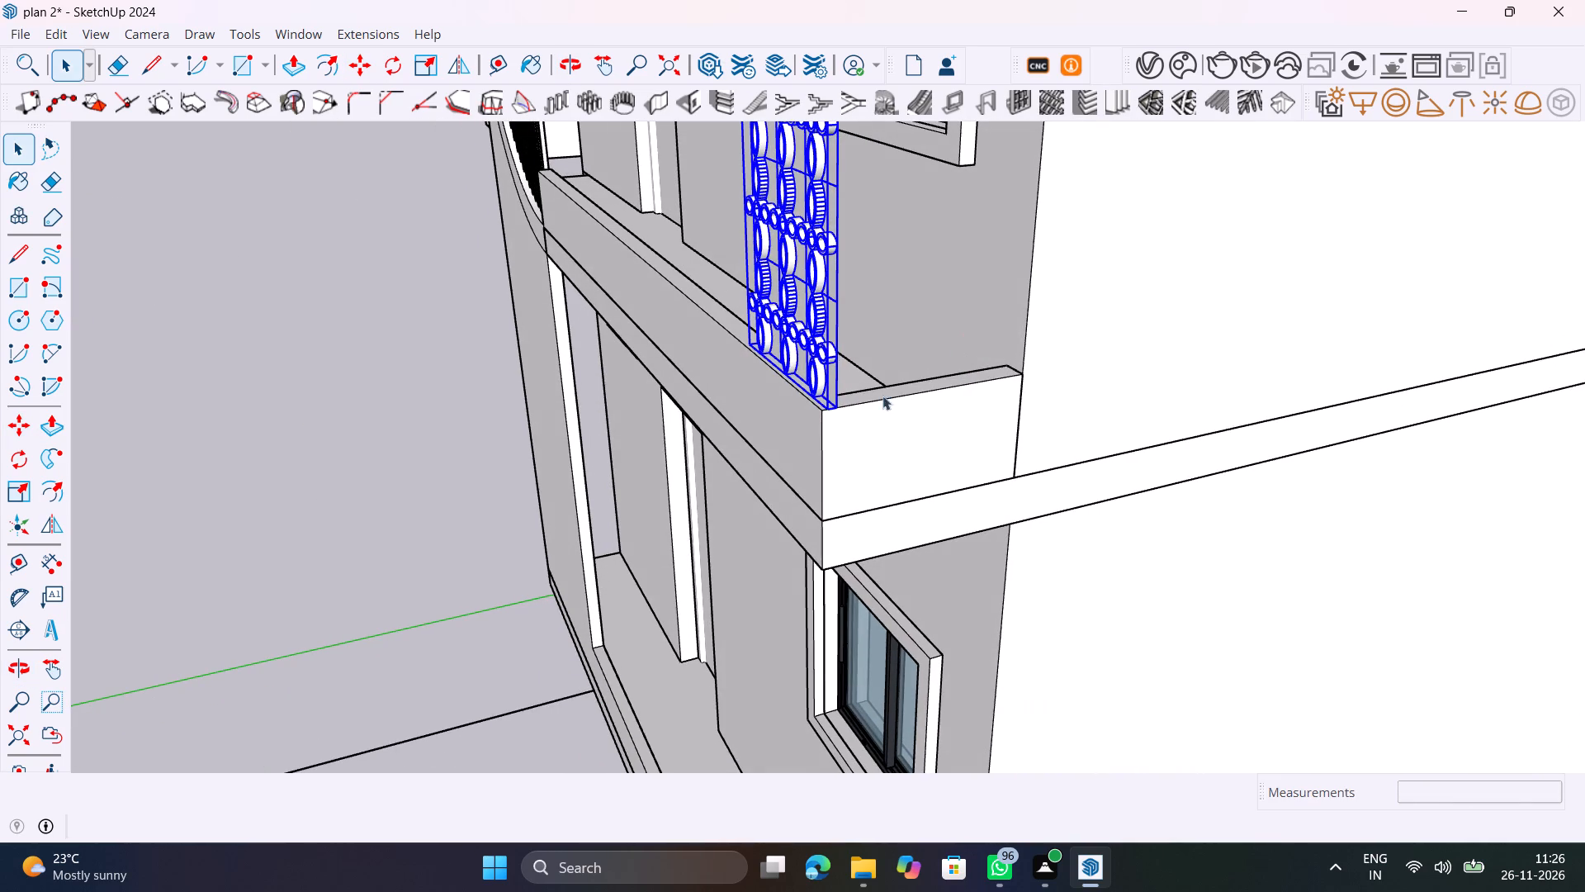
scroll(825, 404, up, 20)
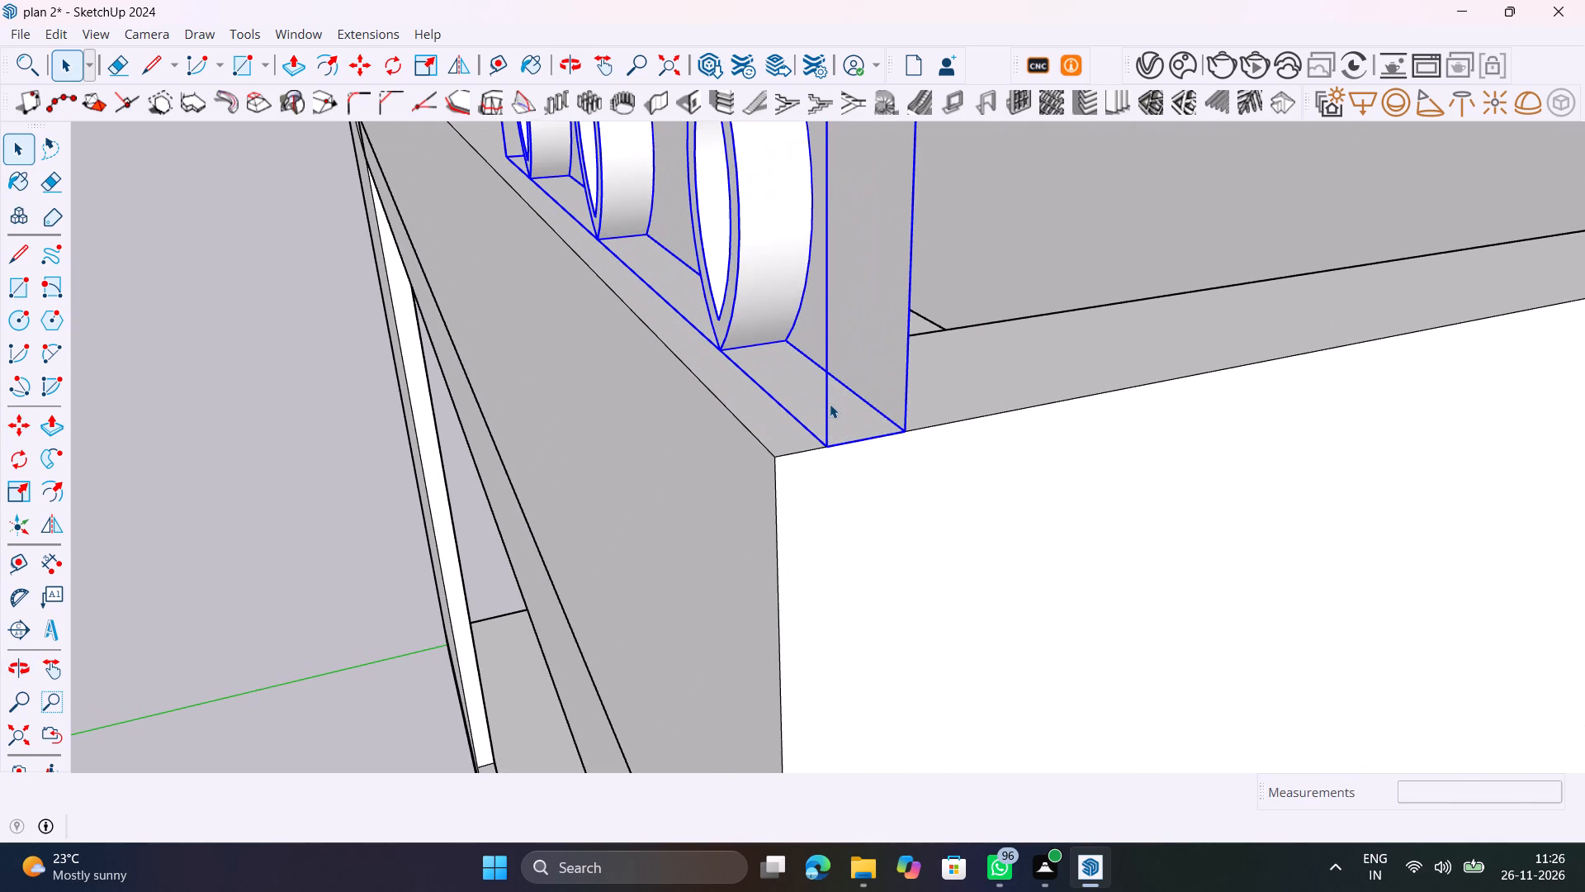
scroll(830, 404, up, 5)
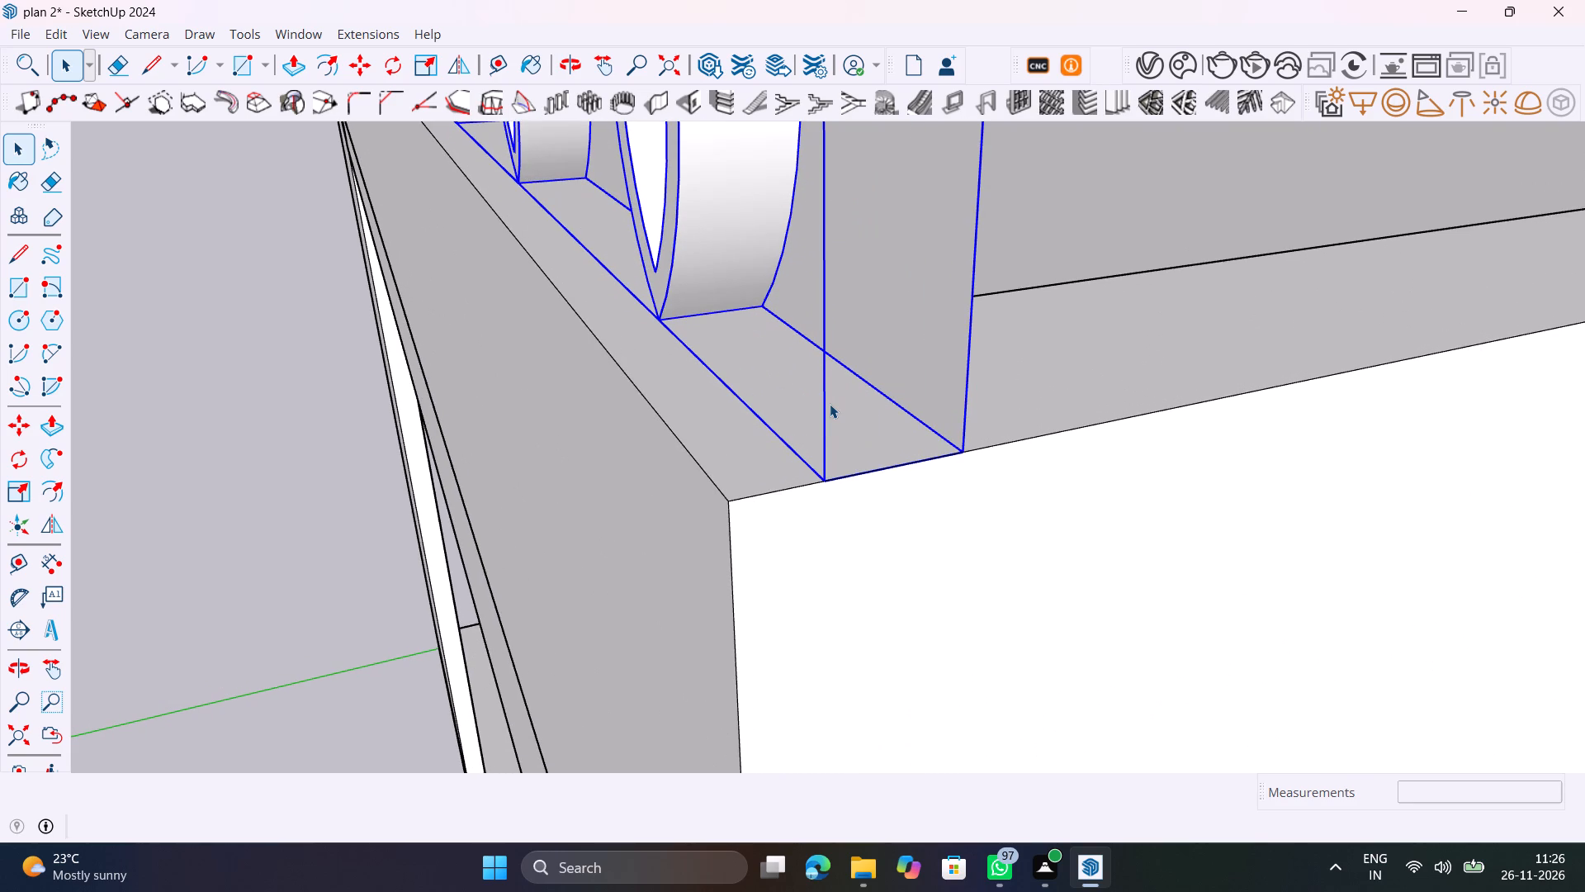
key(m)
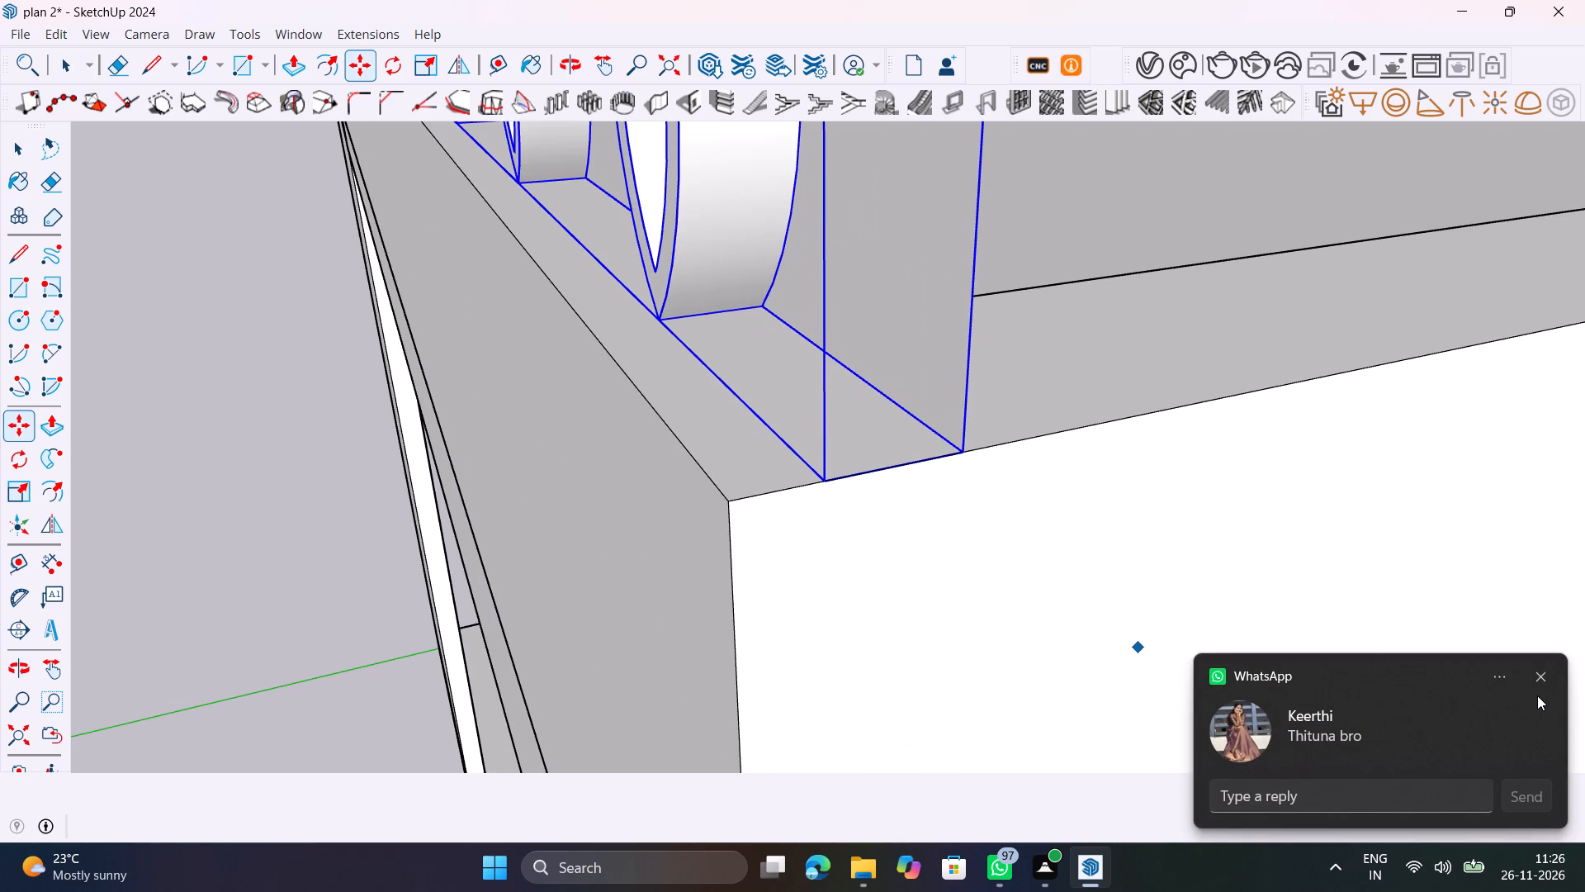
click(1540, 680)
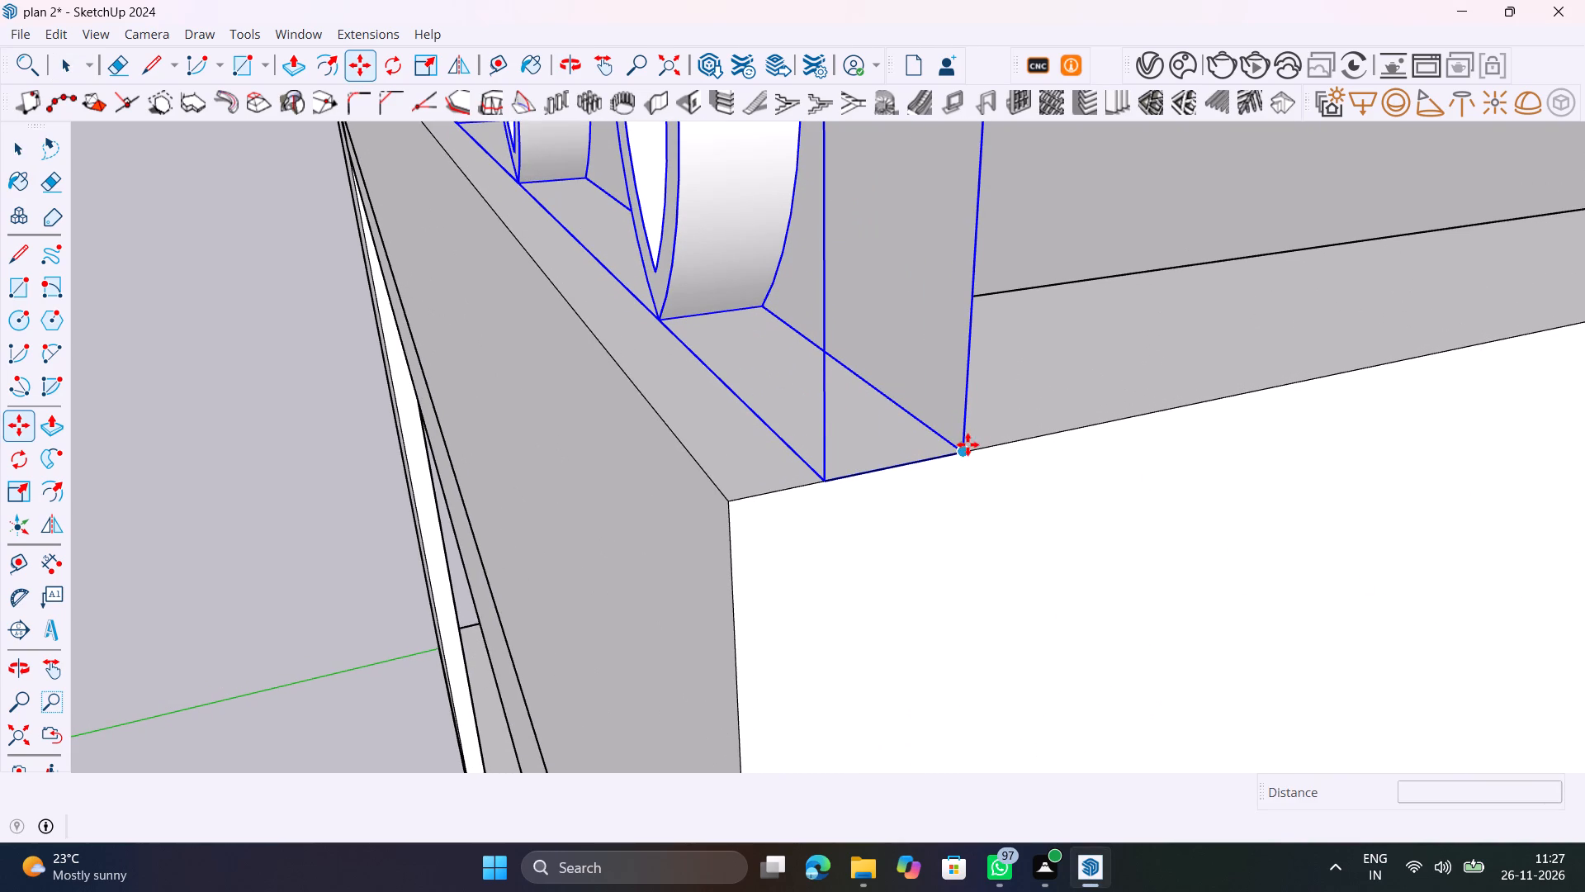
click(968, 444)
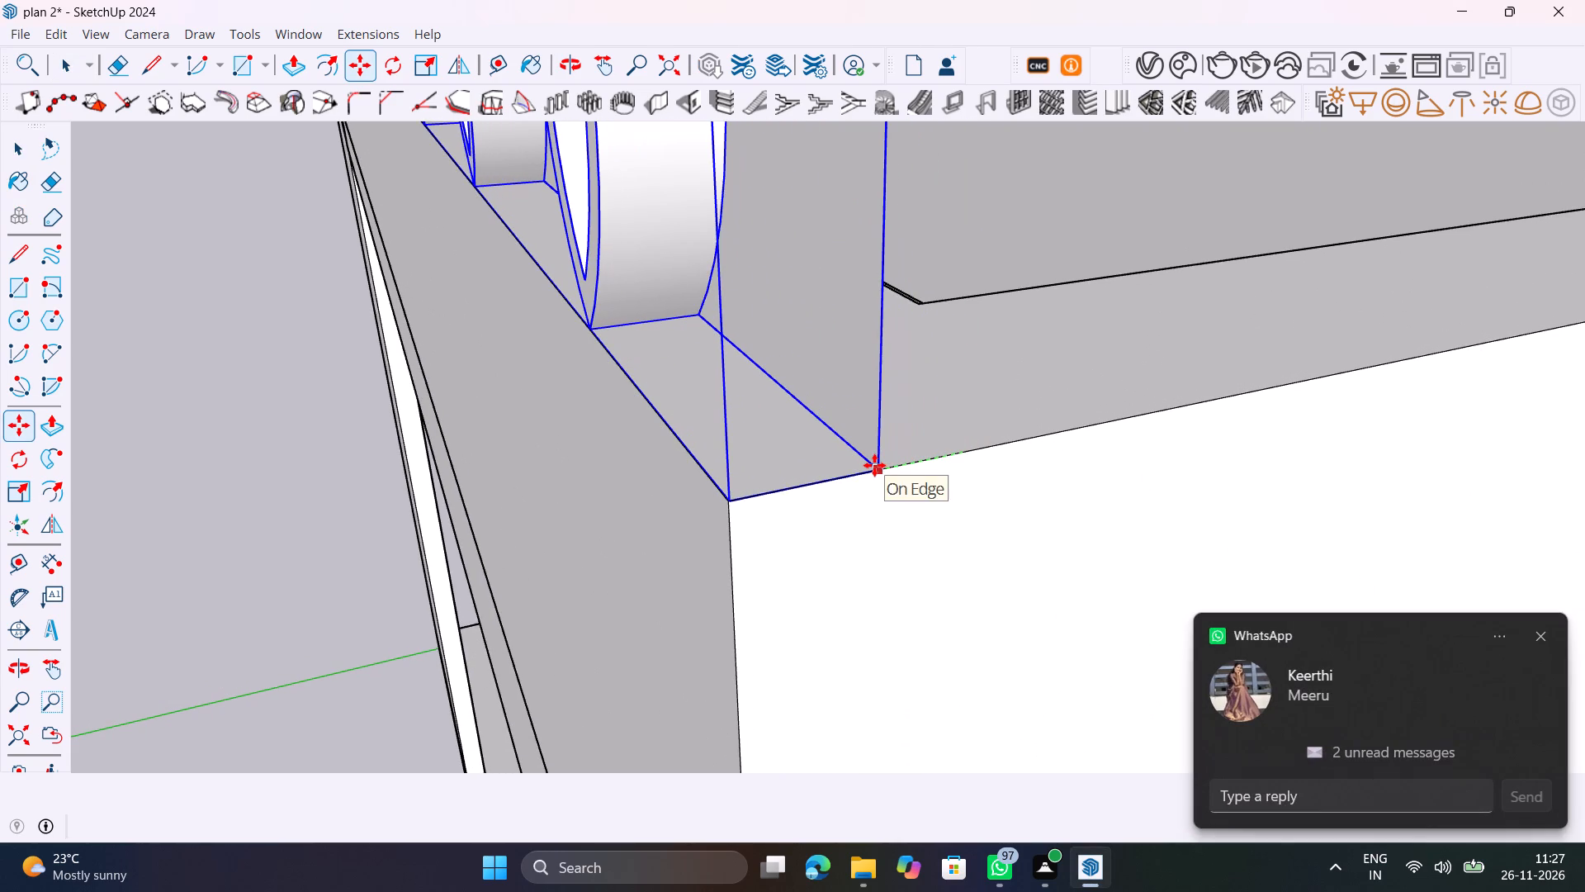
click(874, 465)
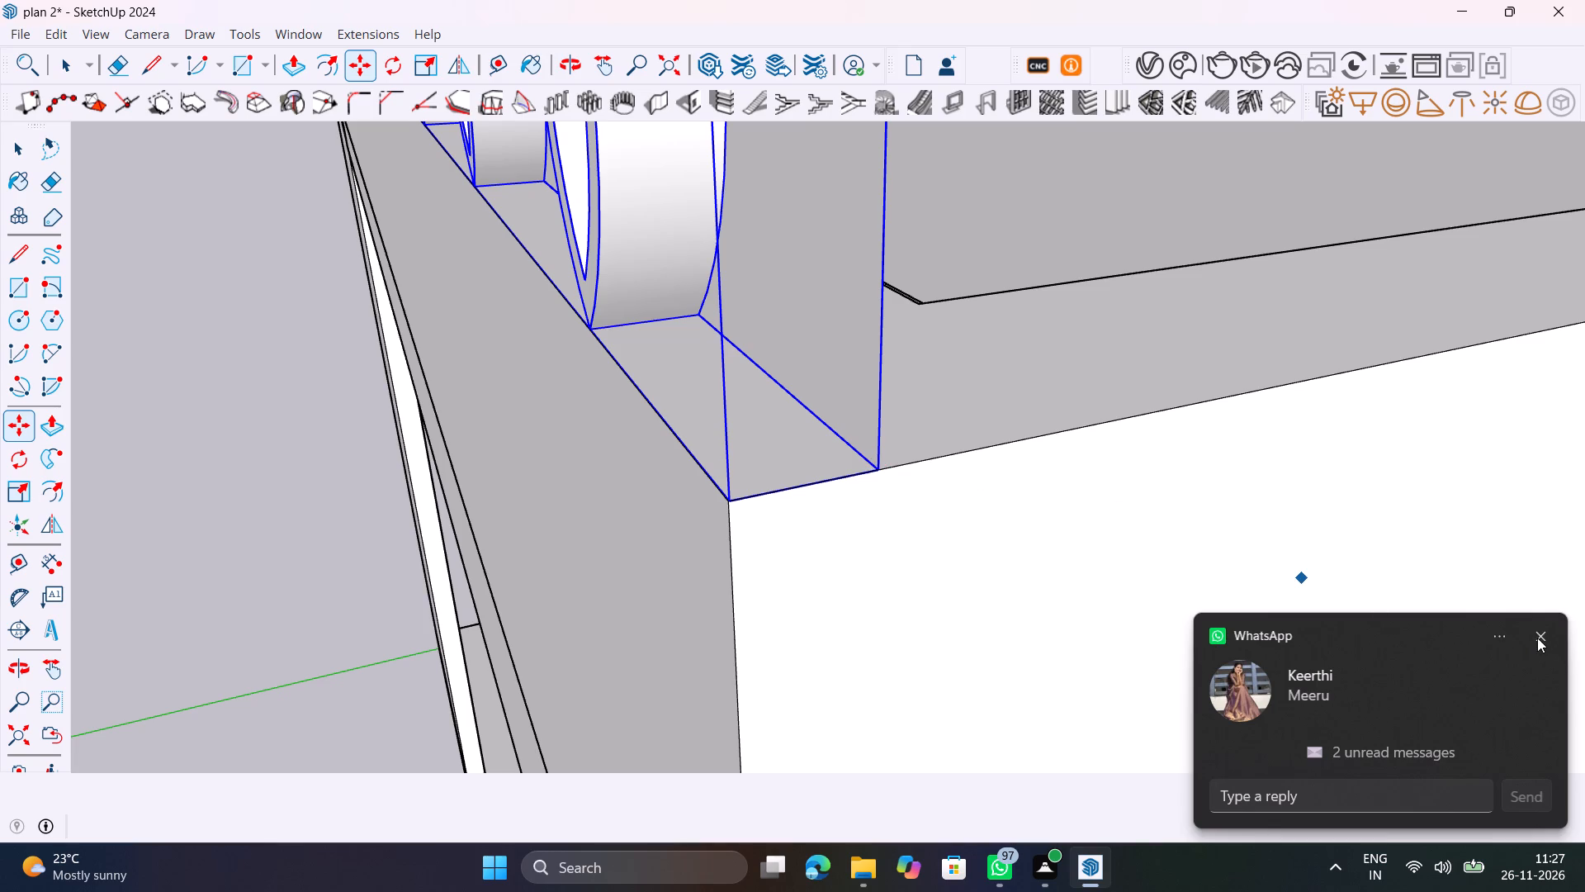
click(1538, 638)
scroll(949, 448, down, 12)
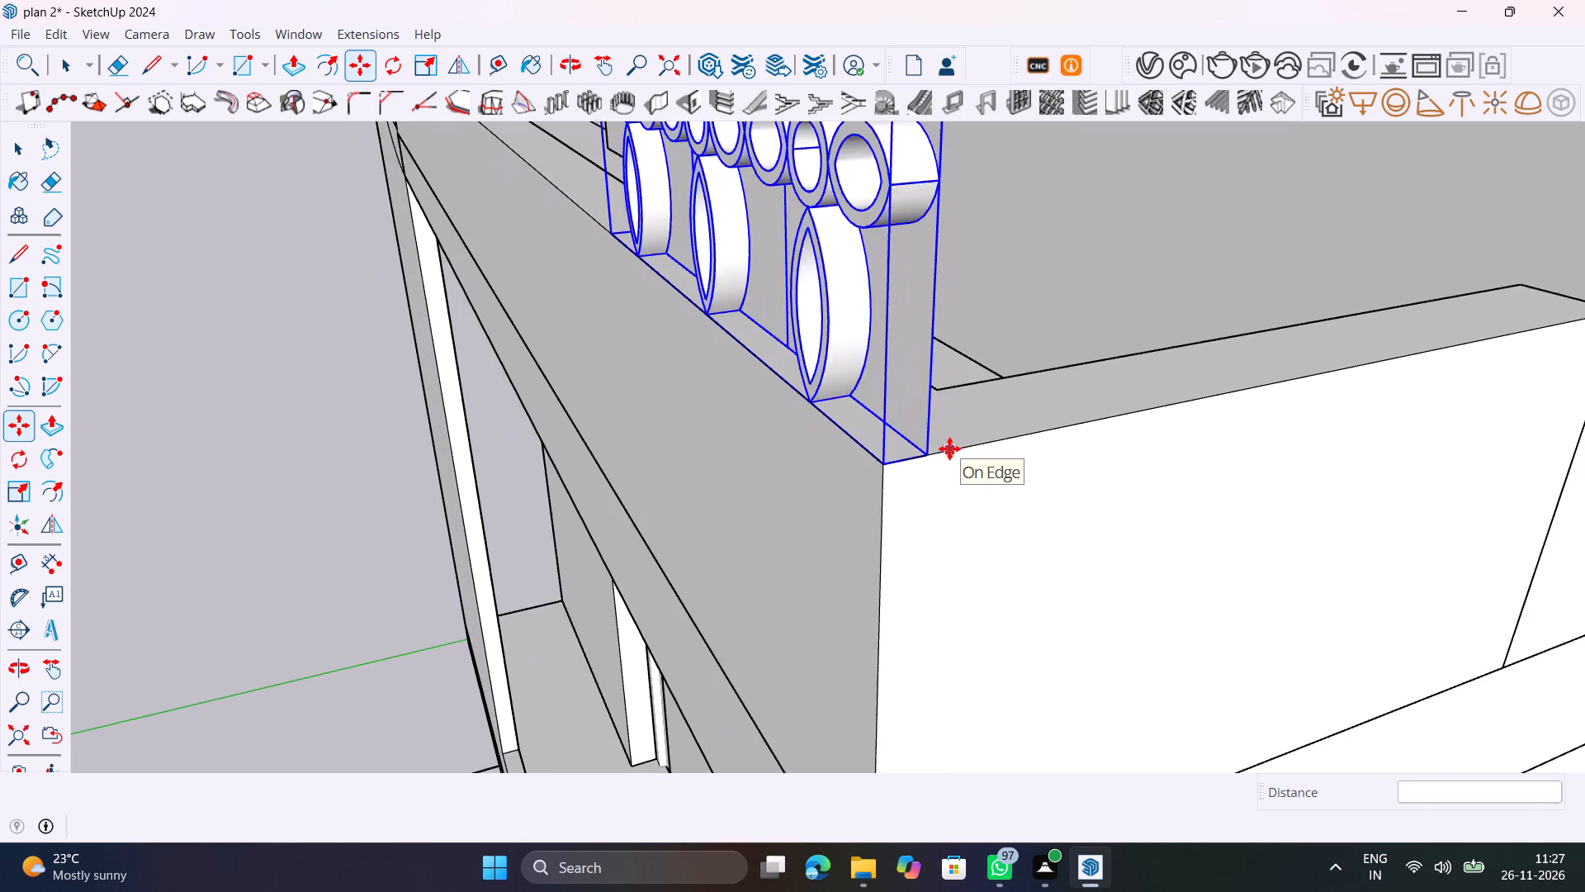
scroll(949, 448, down, 11)
key(Escape)
scroll(949, 446, up, 2)
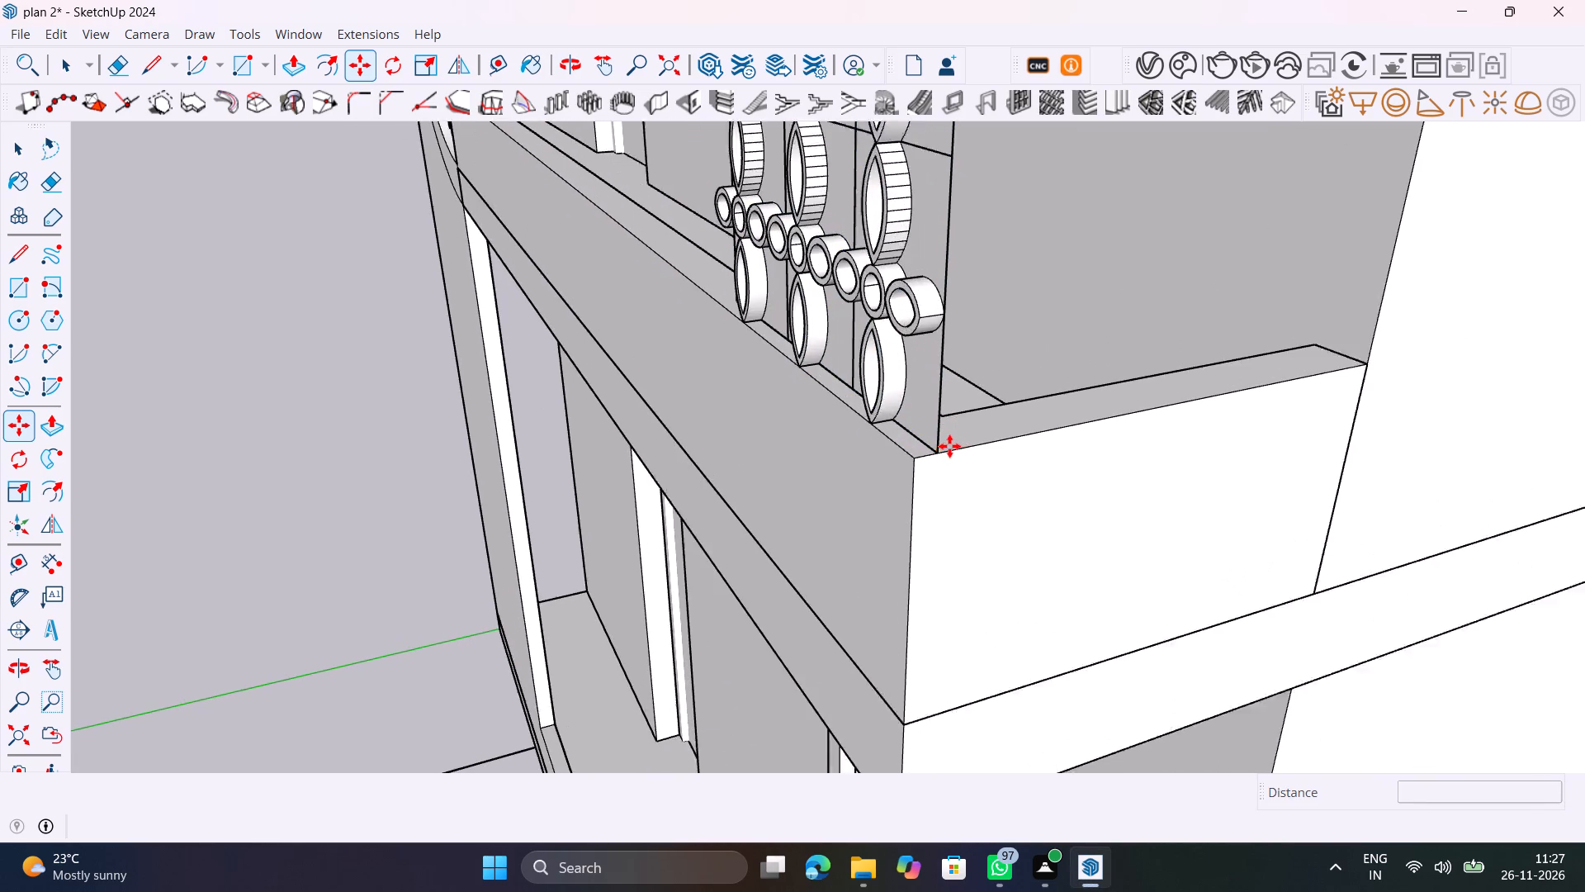
scroll(949, 446, up, 12)
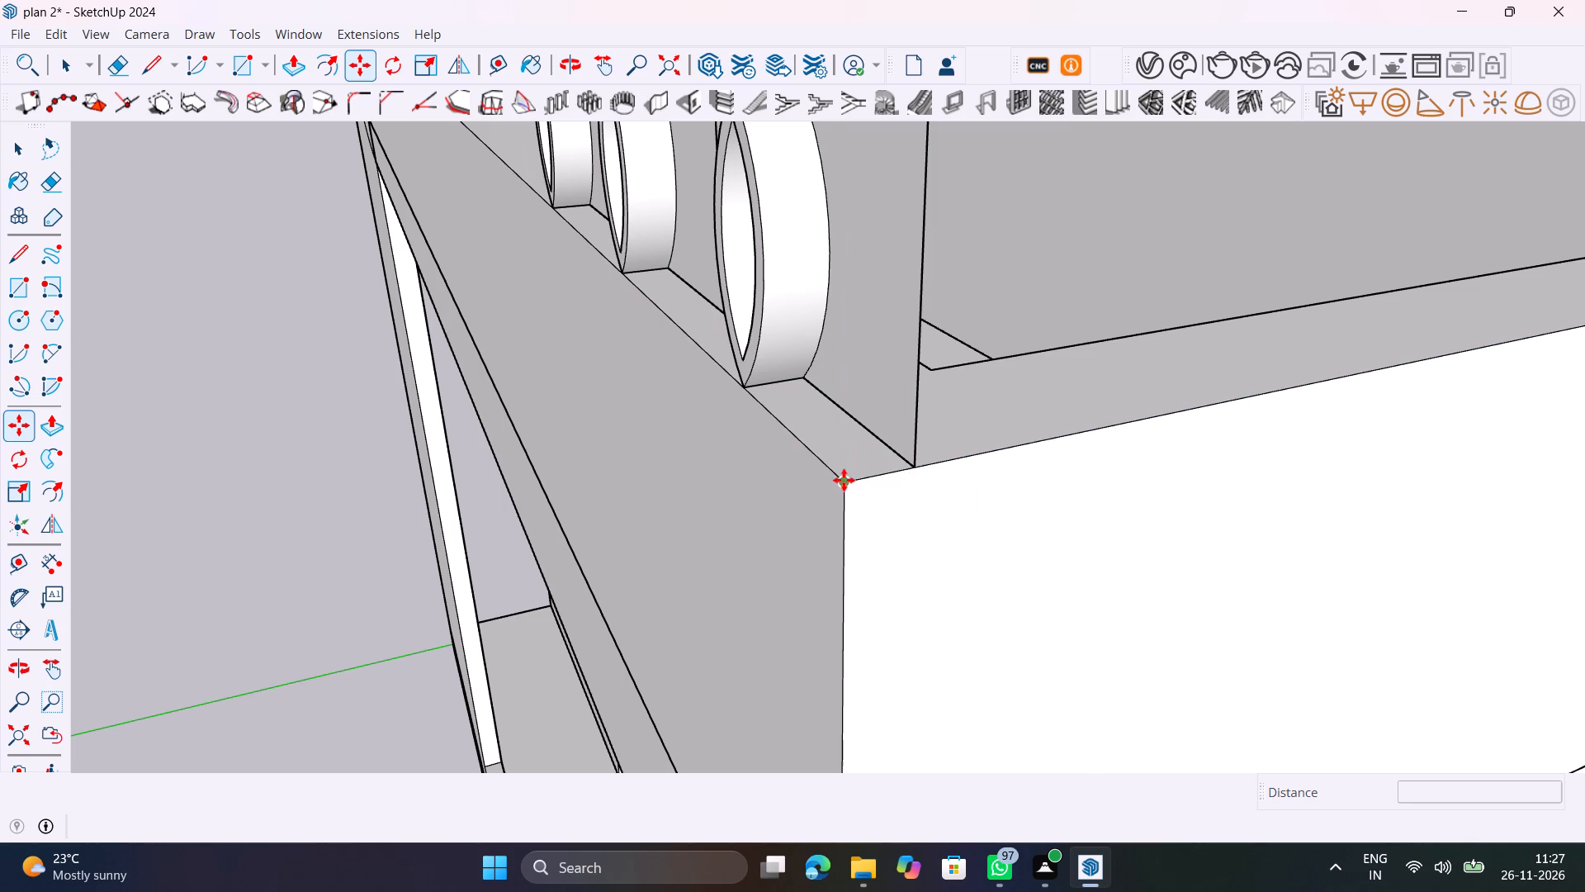
Copy the upper balcony's patterned screen about 10' 6 9/16" straight down the blue axis to the lower parapet's outer corner.
key(Escape)
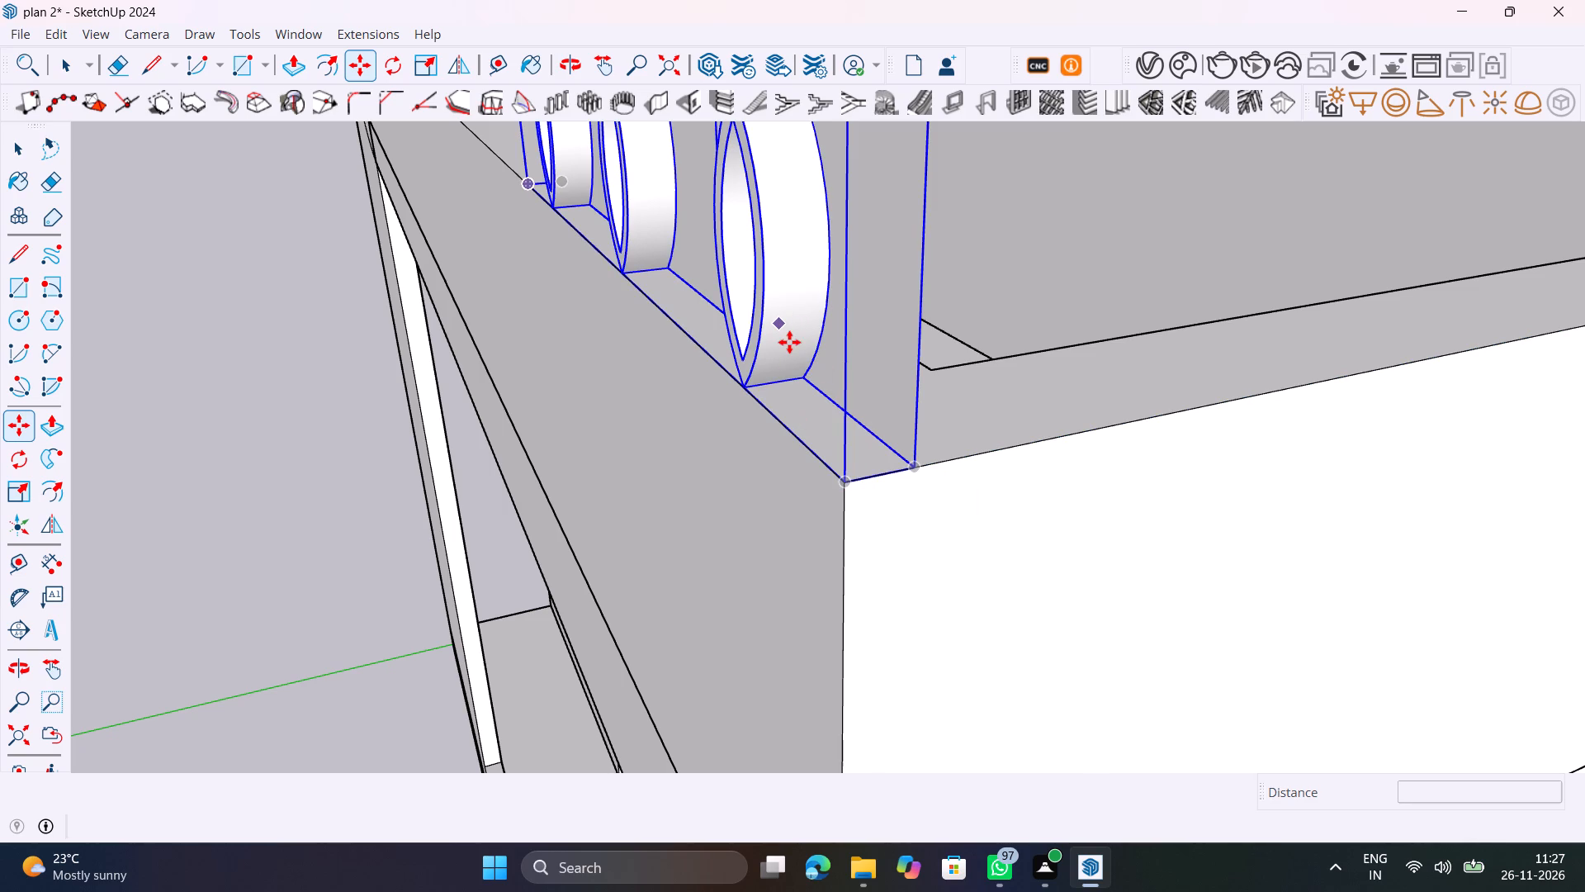
key(Escape)
key(space)
key(space)
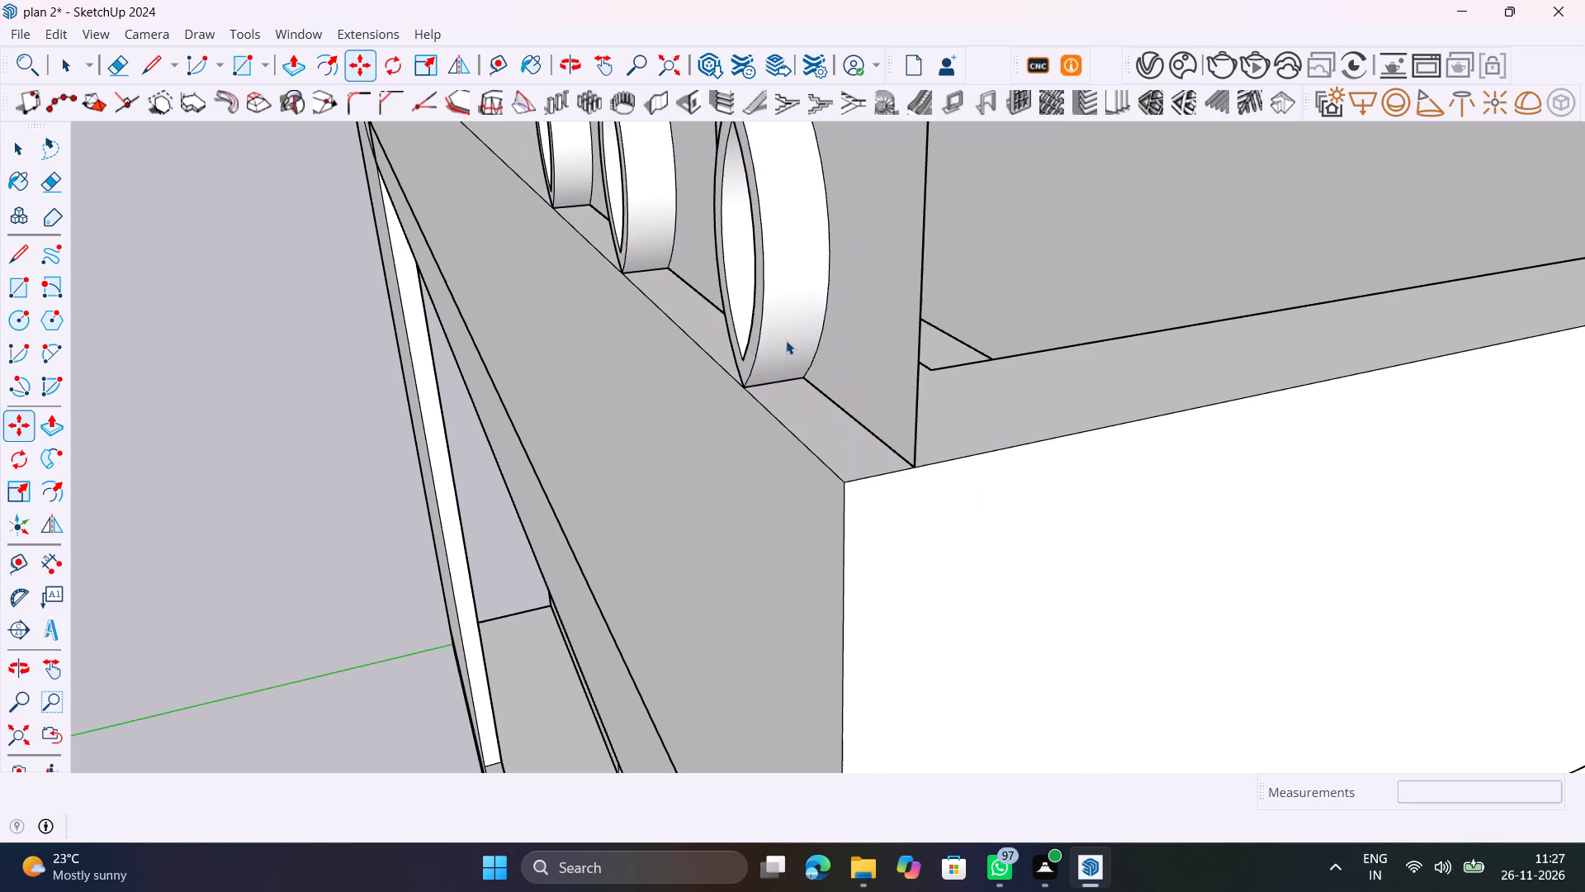
key(Escape)
click(786, 340)
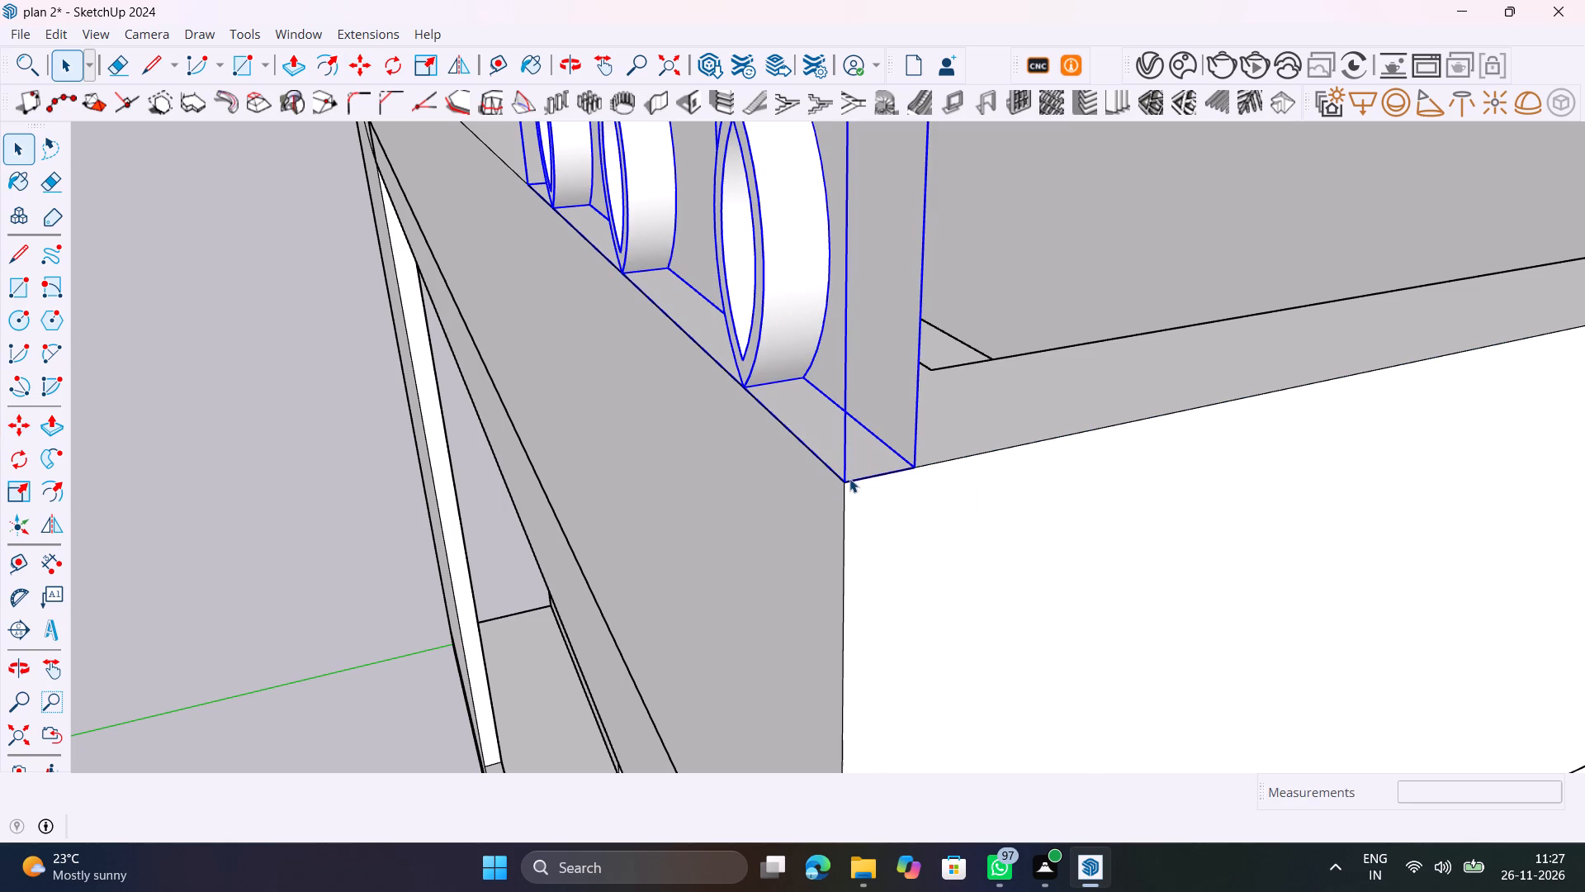
key(m)
click(846, 483)
drag(849, 508, 848, 560)
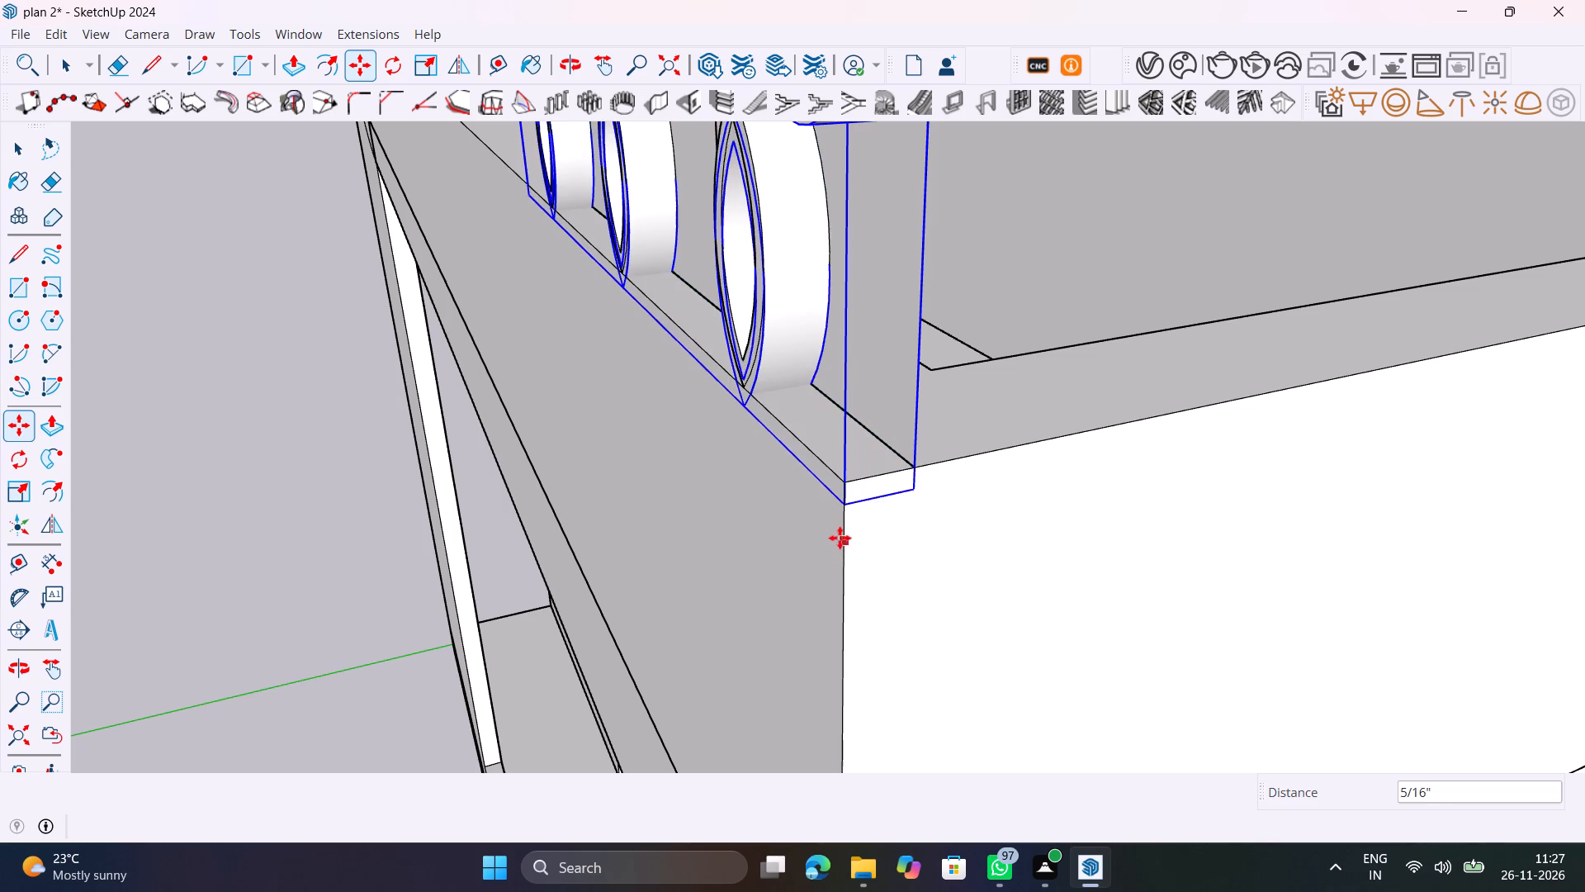
scroll(840, 534, down, 20)
scroll(840, 534, down, 10)
shift+middle_drag(840, 534, 817, 418)
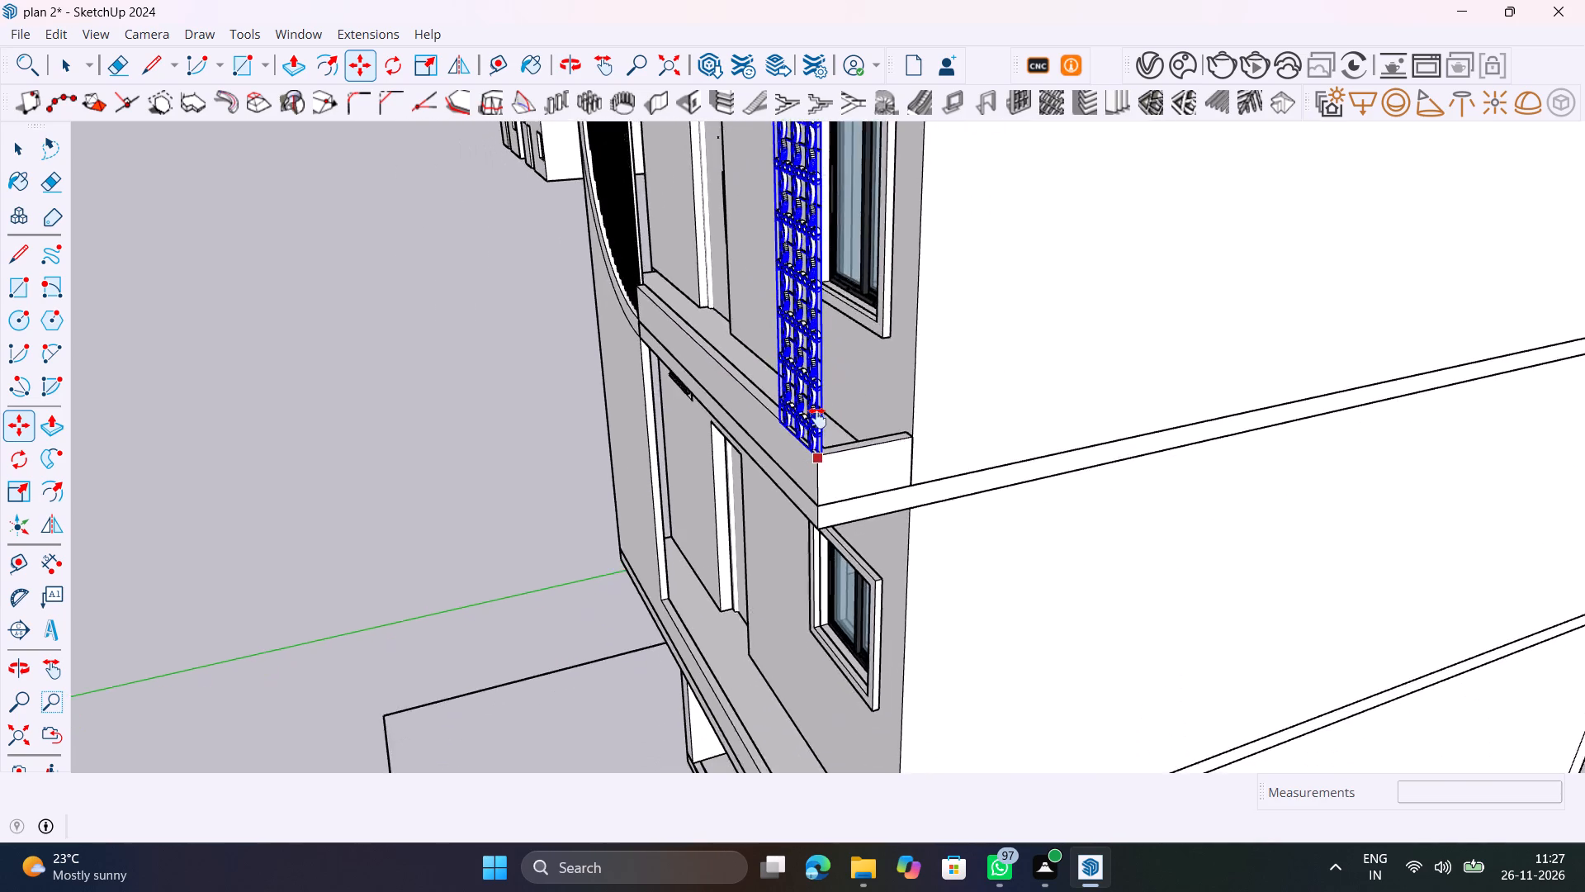
shift+middle_drag(817, 418, 867, 268)
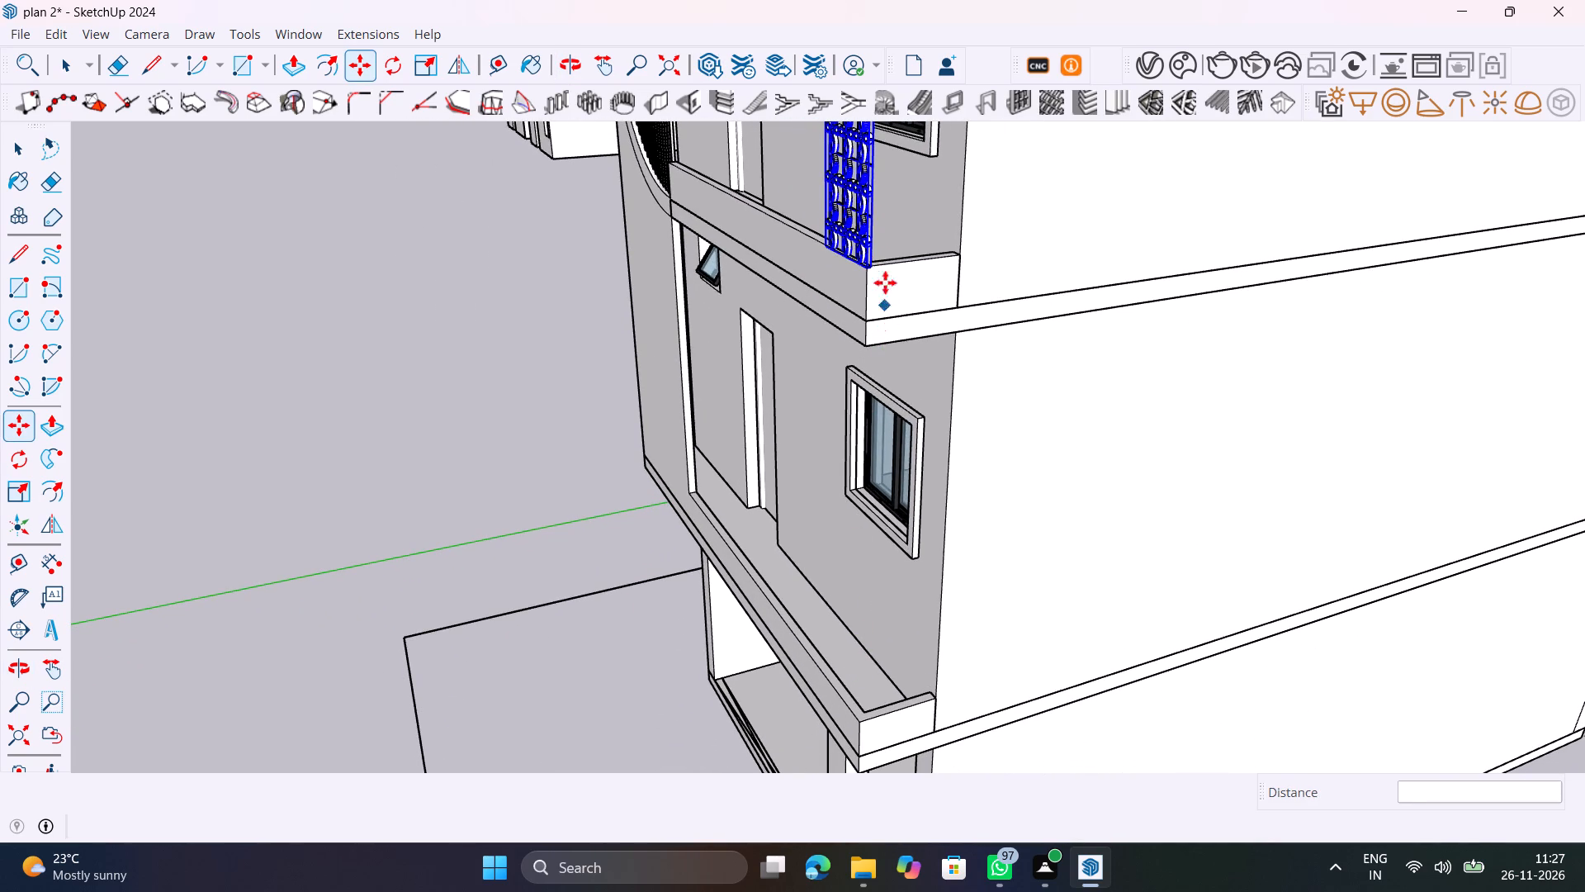
scroll(865, 263, up, 11)
click(865, 275)
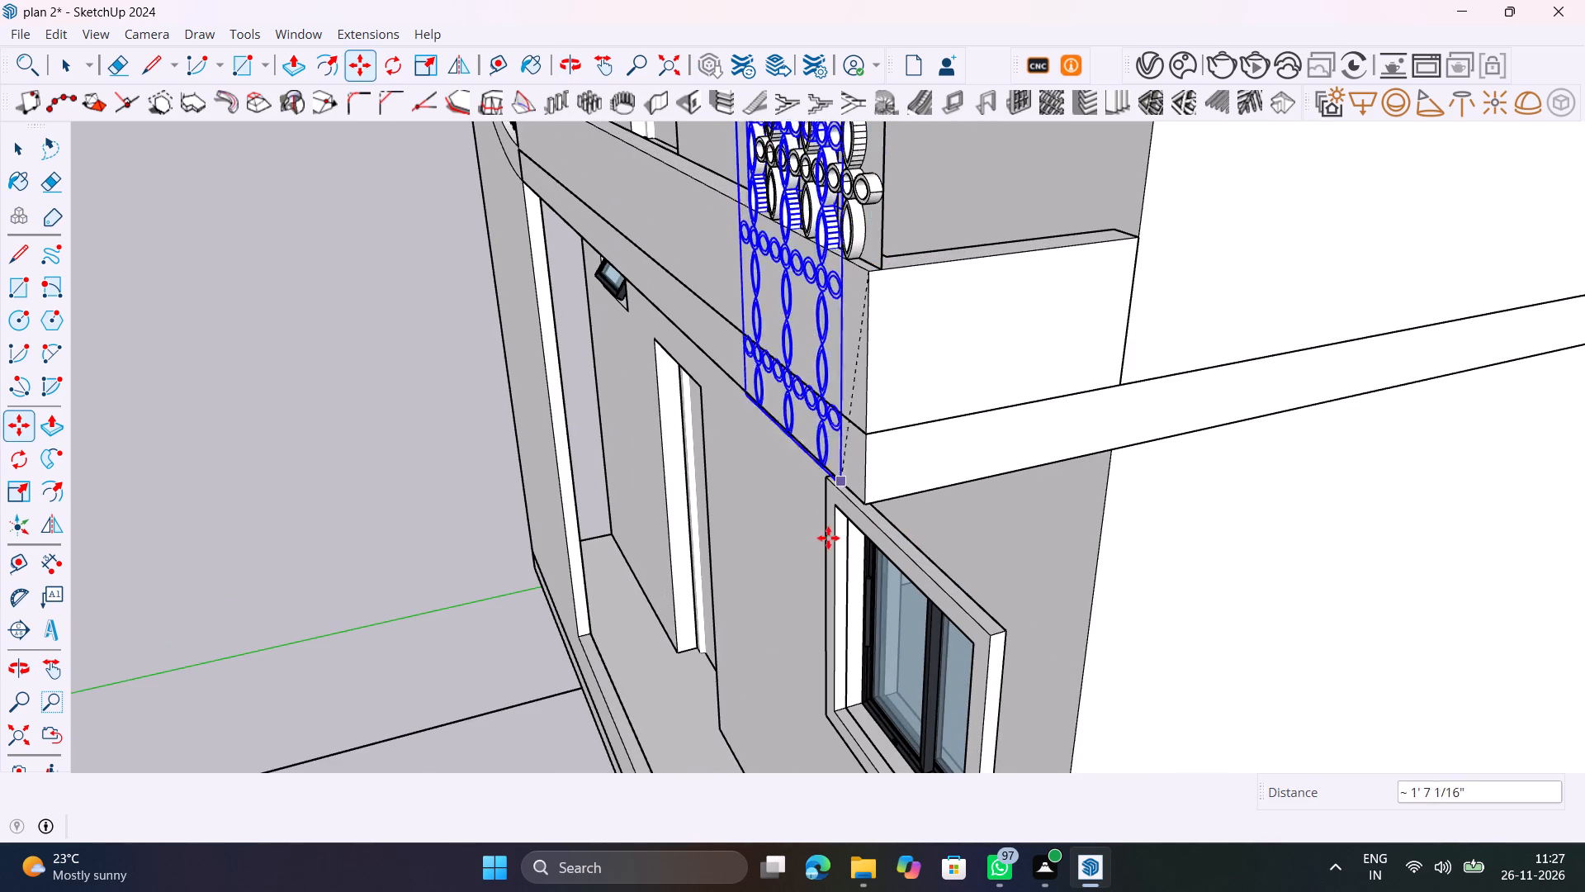
scroll(830, 550, down, 12)
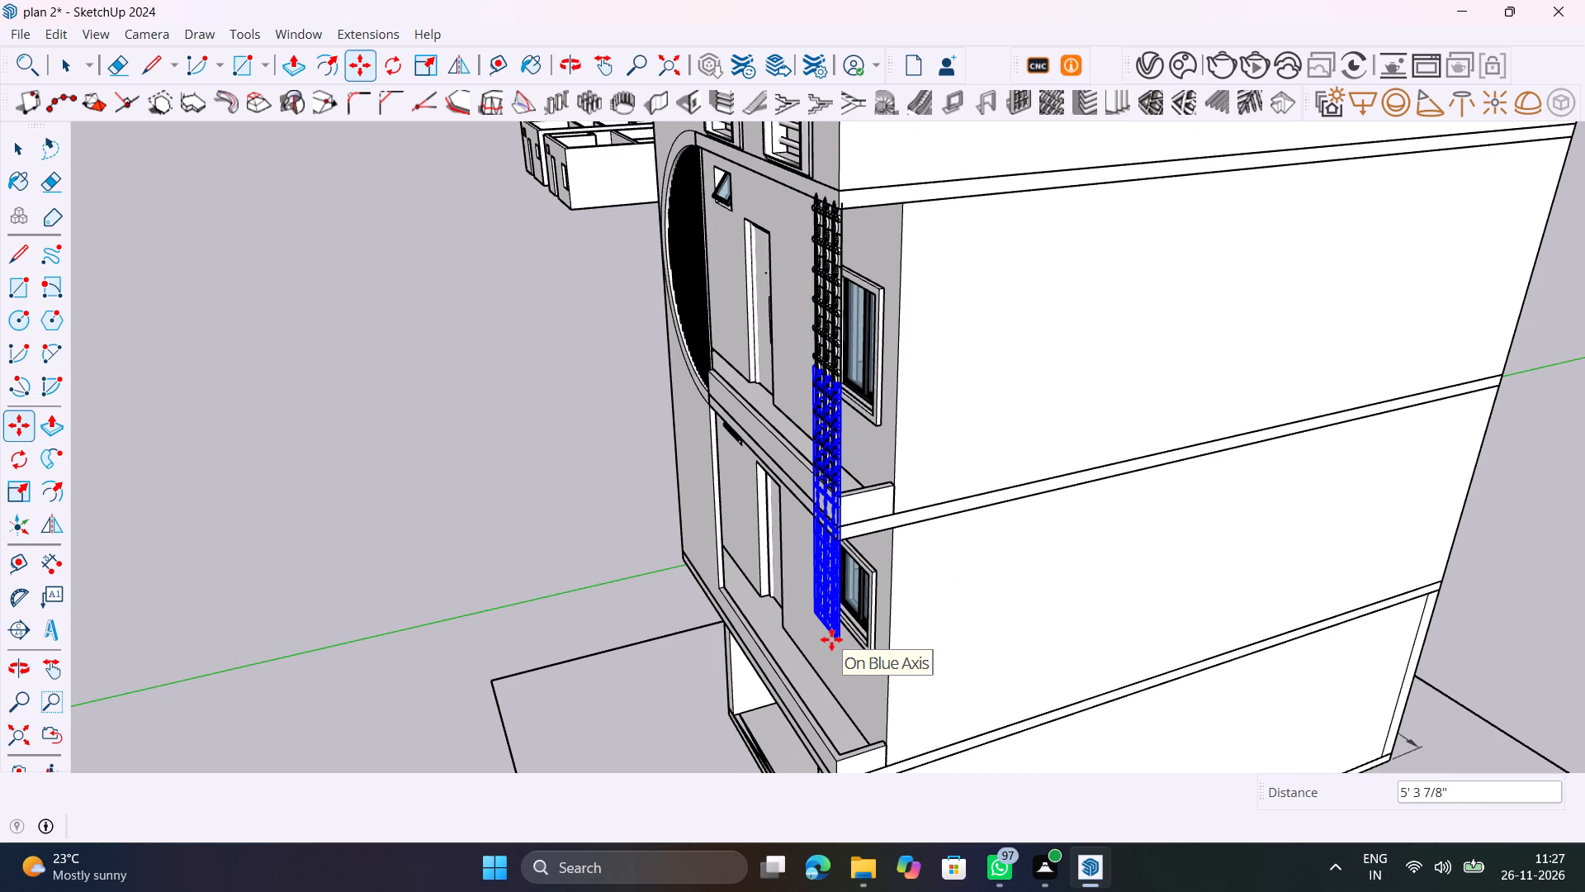
key(Up)
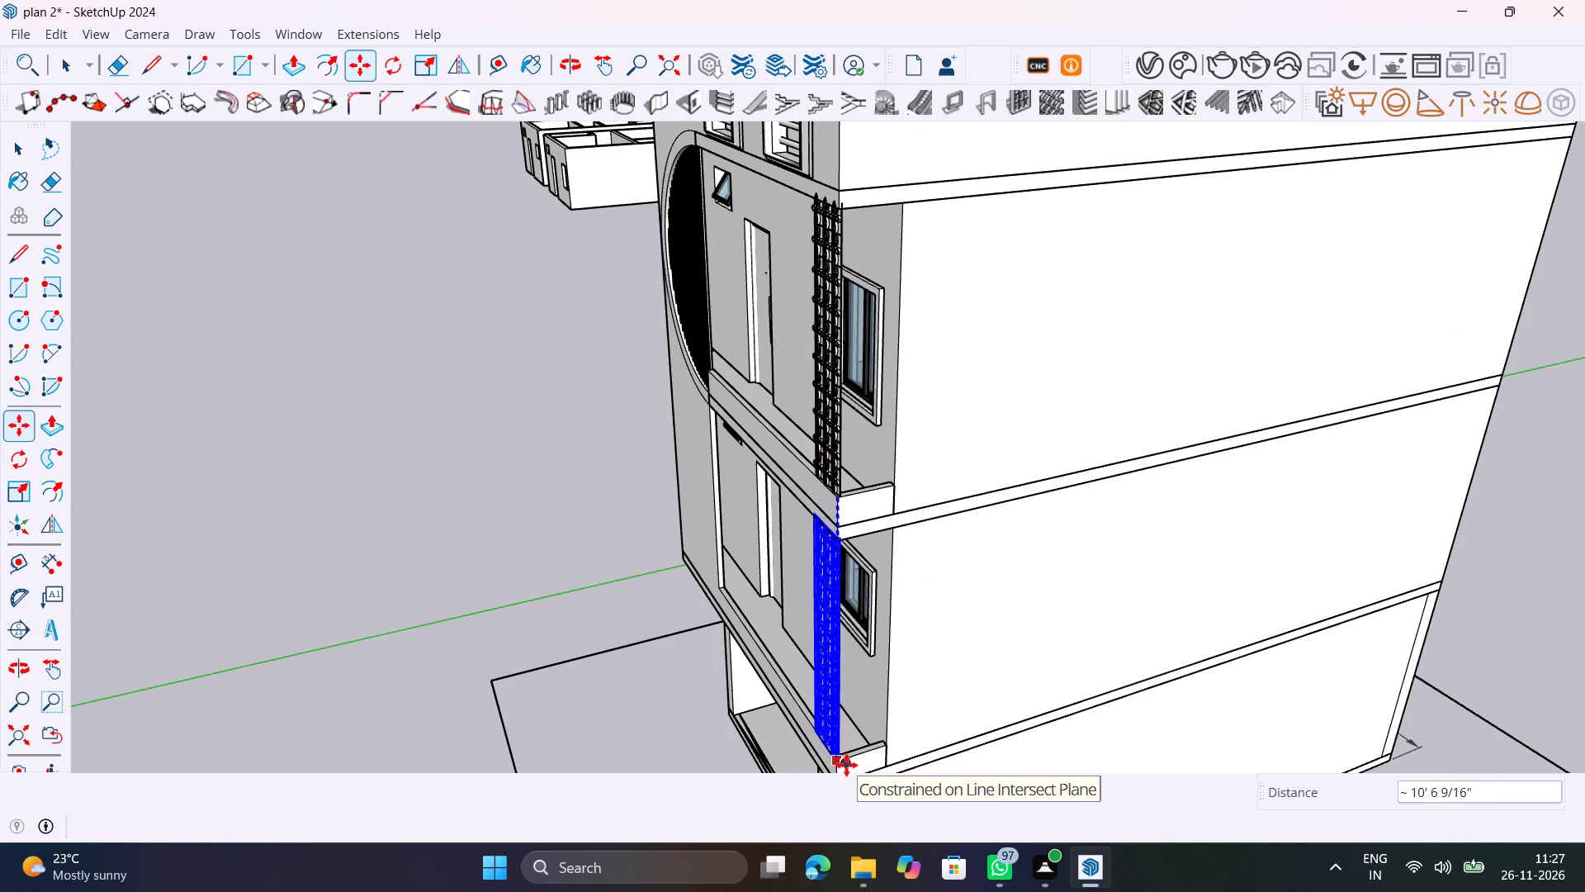
scroll(846, 765, up, 3)
shift+middle_drag(843, 765, 860, 591)
scroll(860, 591, up, 9)
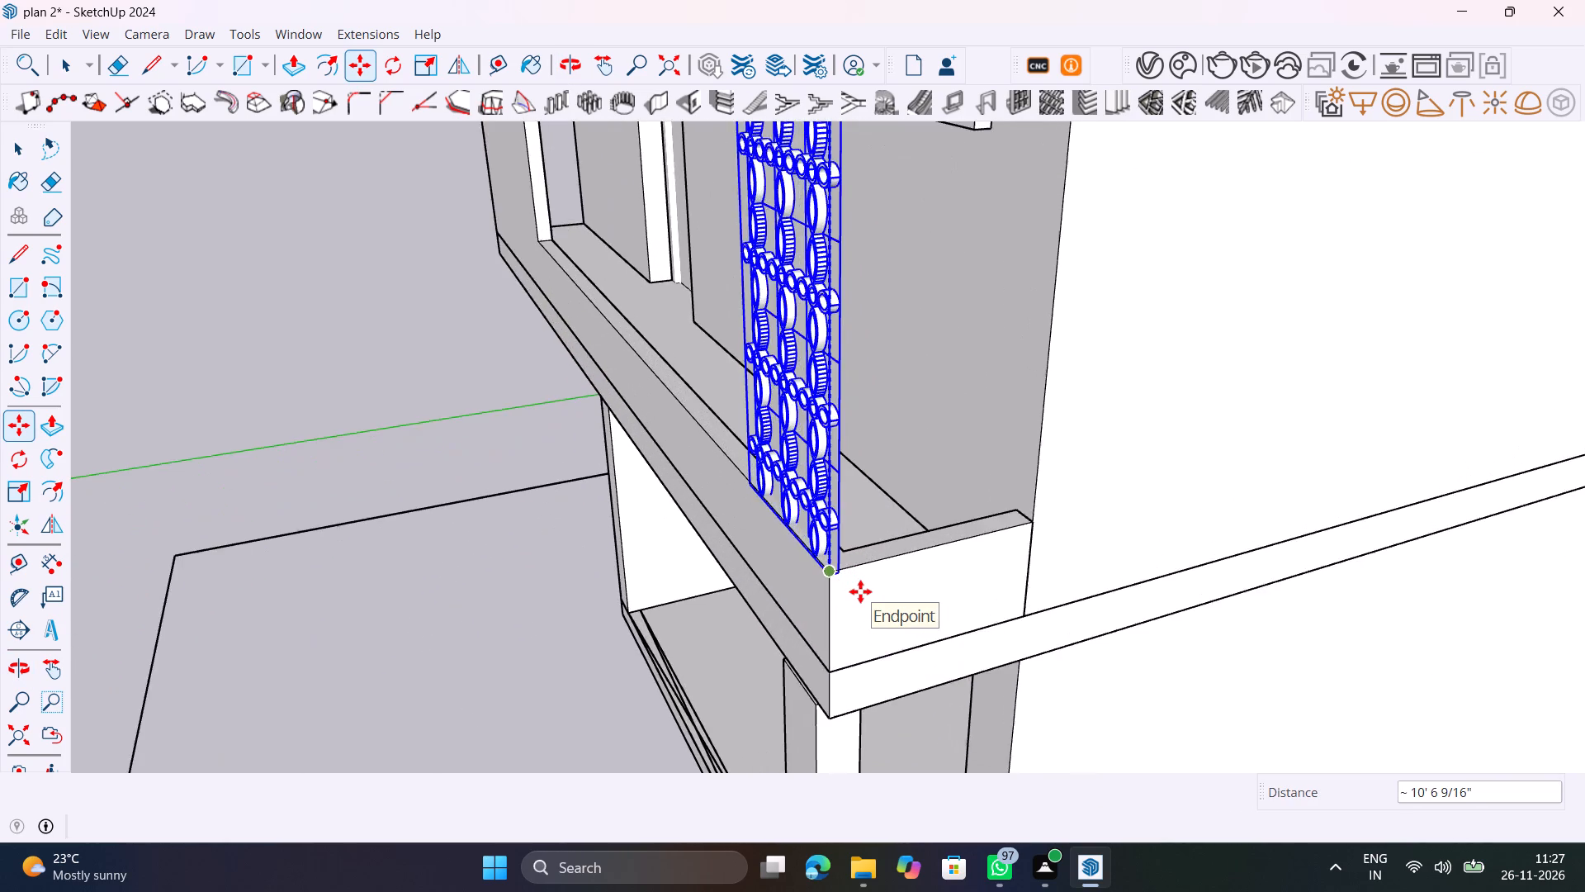
scroll(860, 591, up, 13)
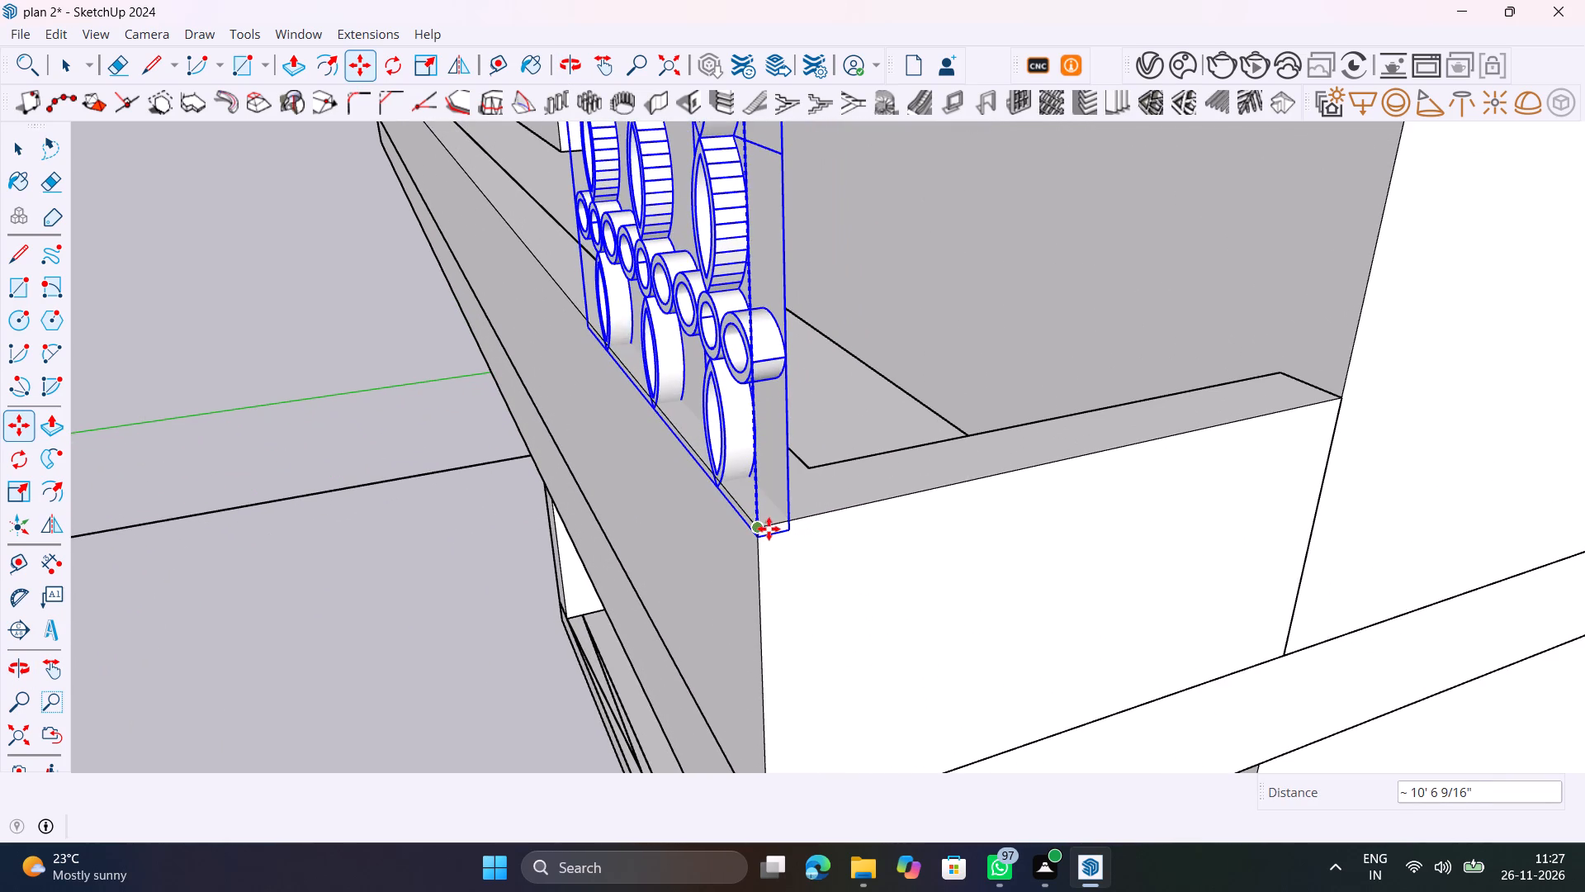
scroll(762, 533, up, 8)
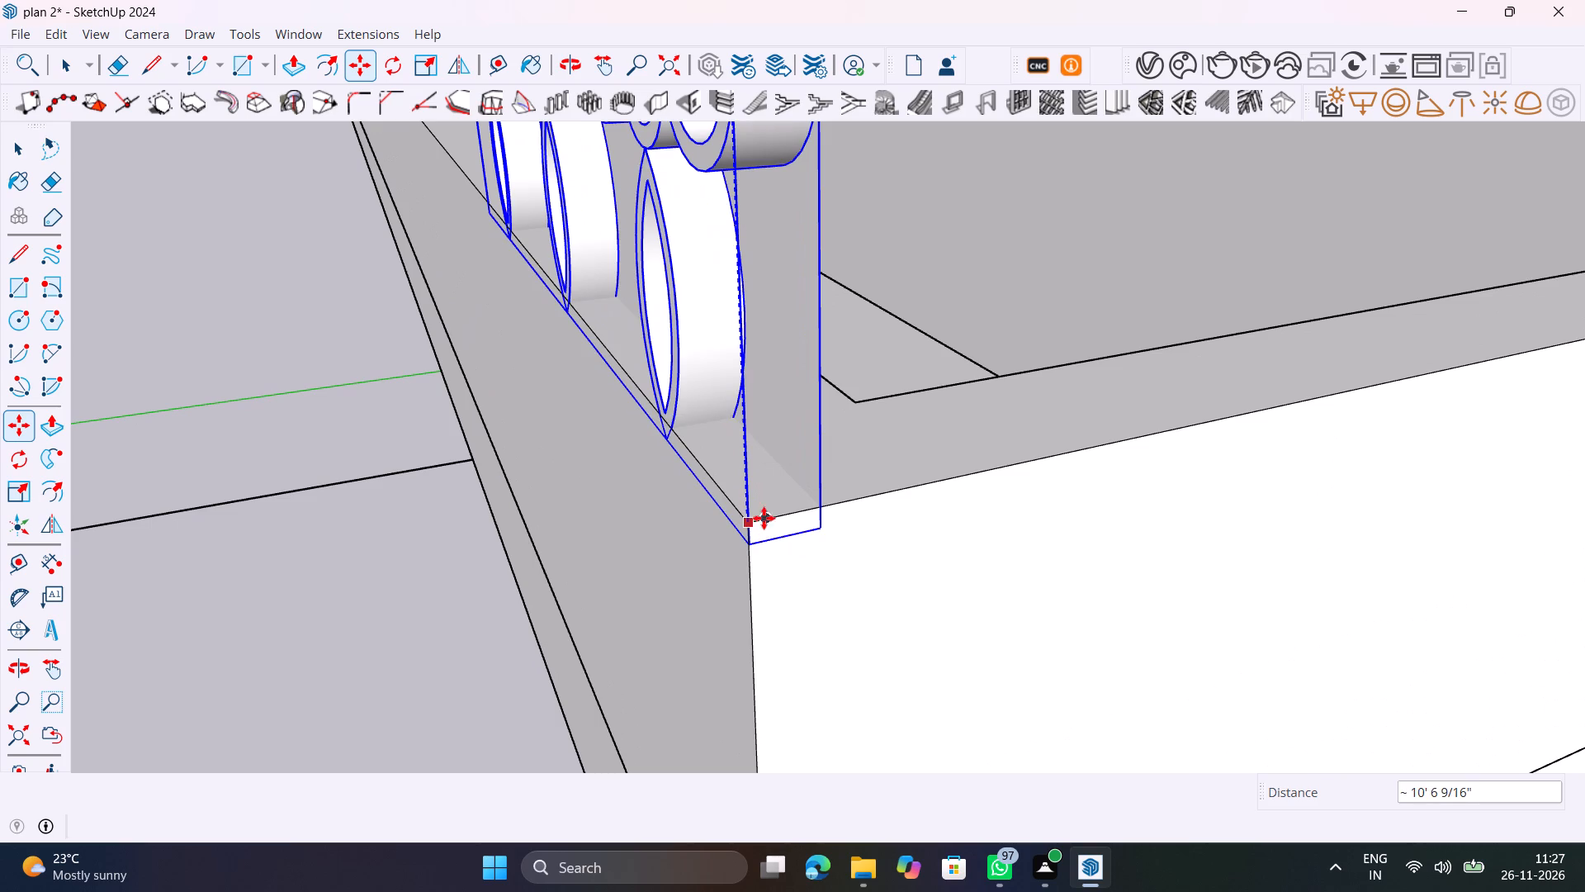
click(750, 519)
Move the copied lower screen up 5/16" so its bottom corner meets the lower parapet's top outer corner.
middle_drag(902, 517, 1268, 539)
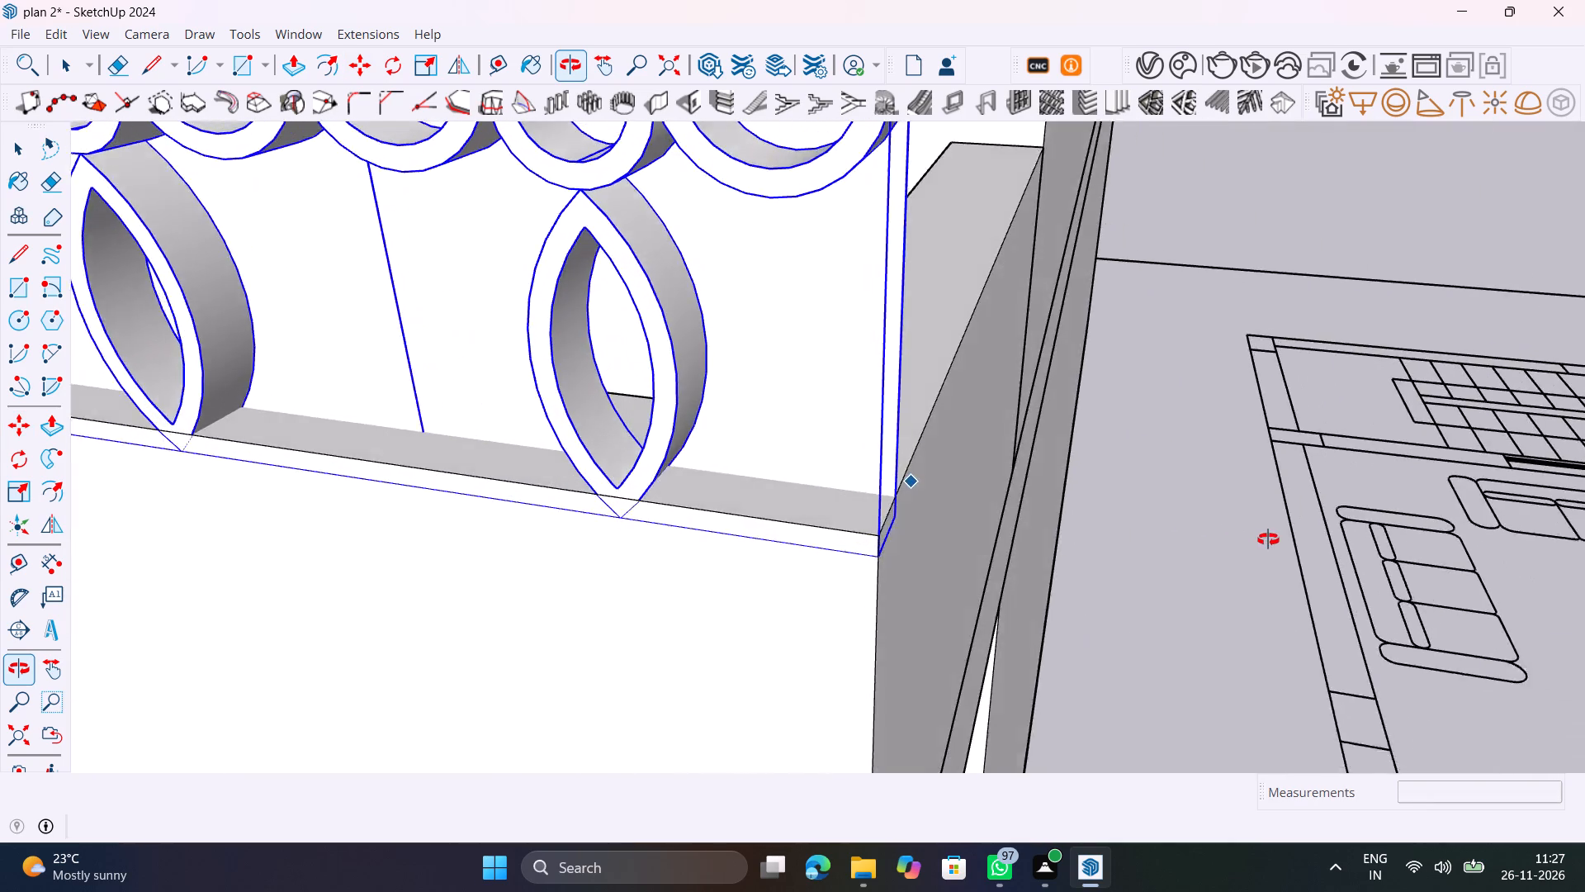
middle_drag(1268, 539, 961, 524)
key(space)
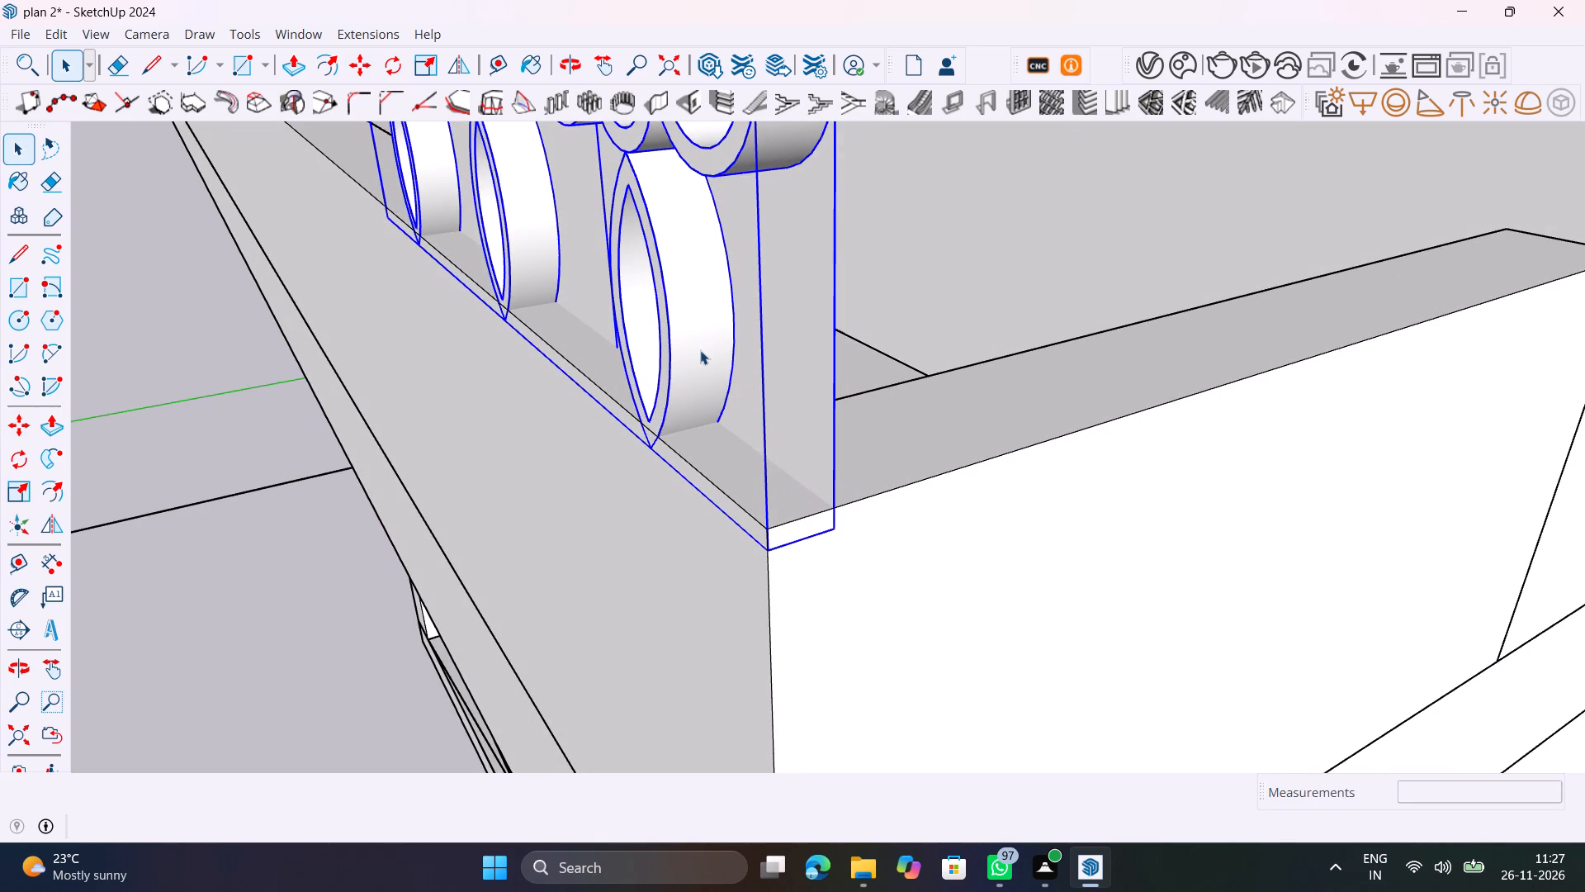
click(700, 349)
key(Escape)
key(Escape)
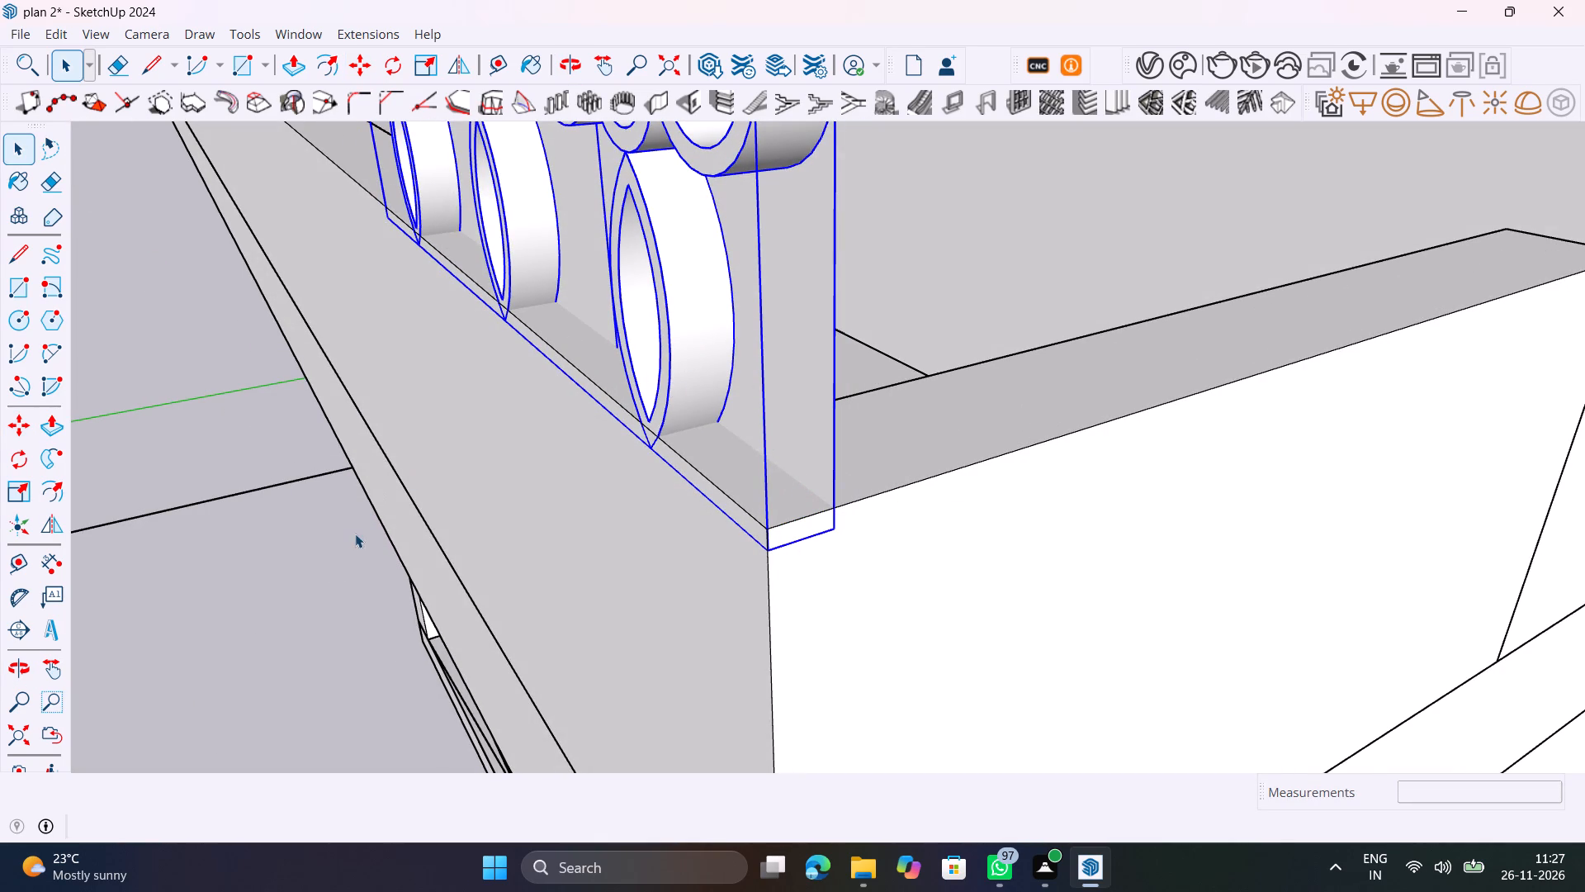
click(349, 537)
click(689, 385)
scroll(765, 567, up, 6)
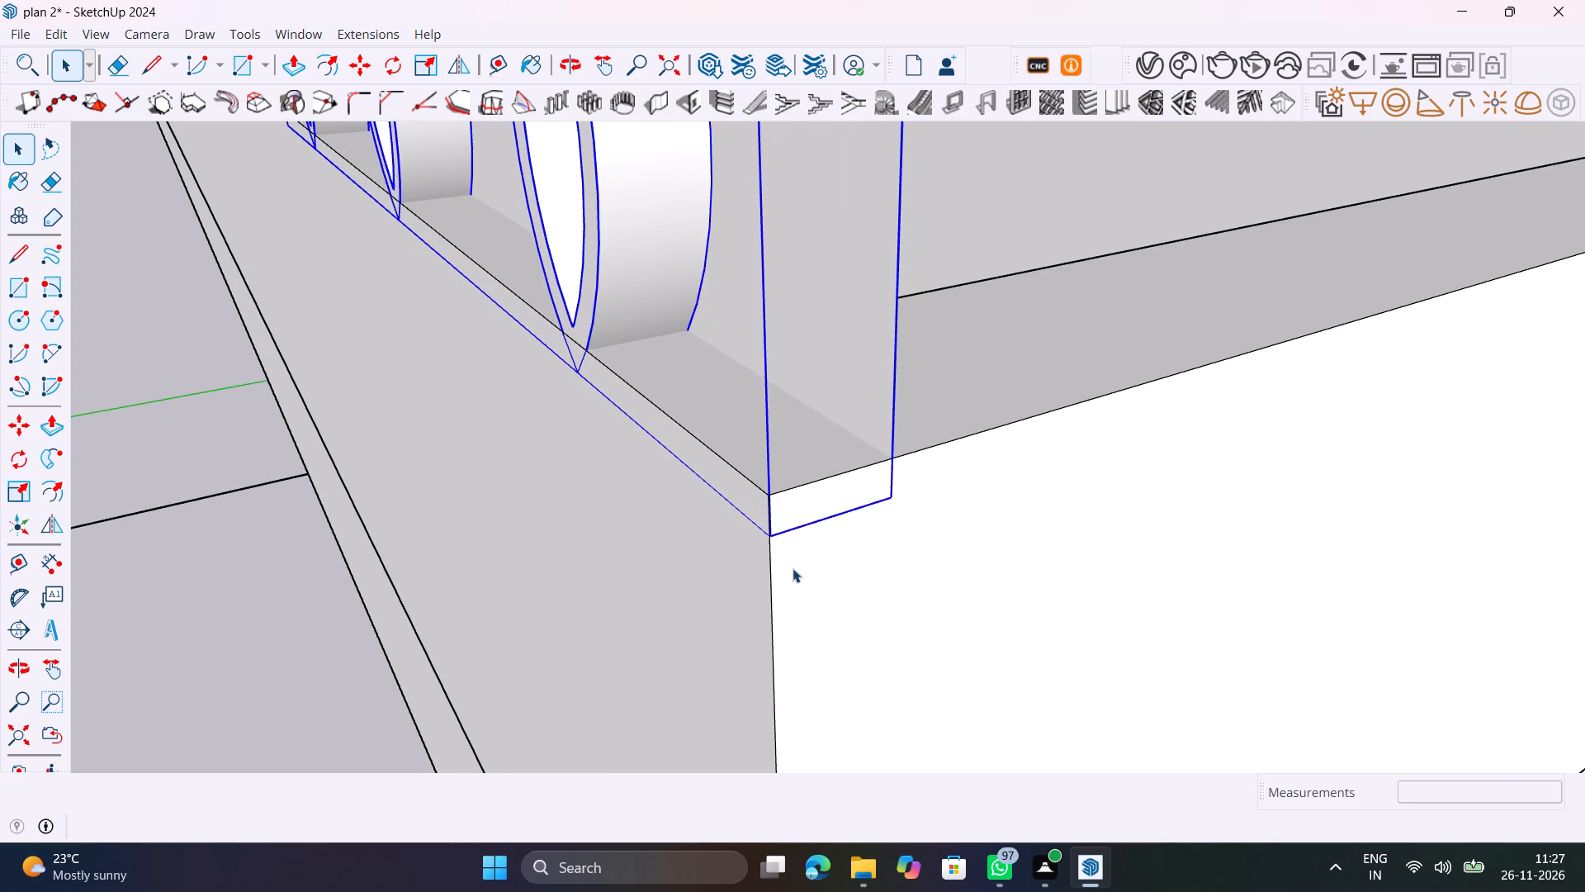
key(m)
click(769, 536)
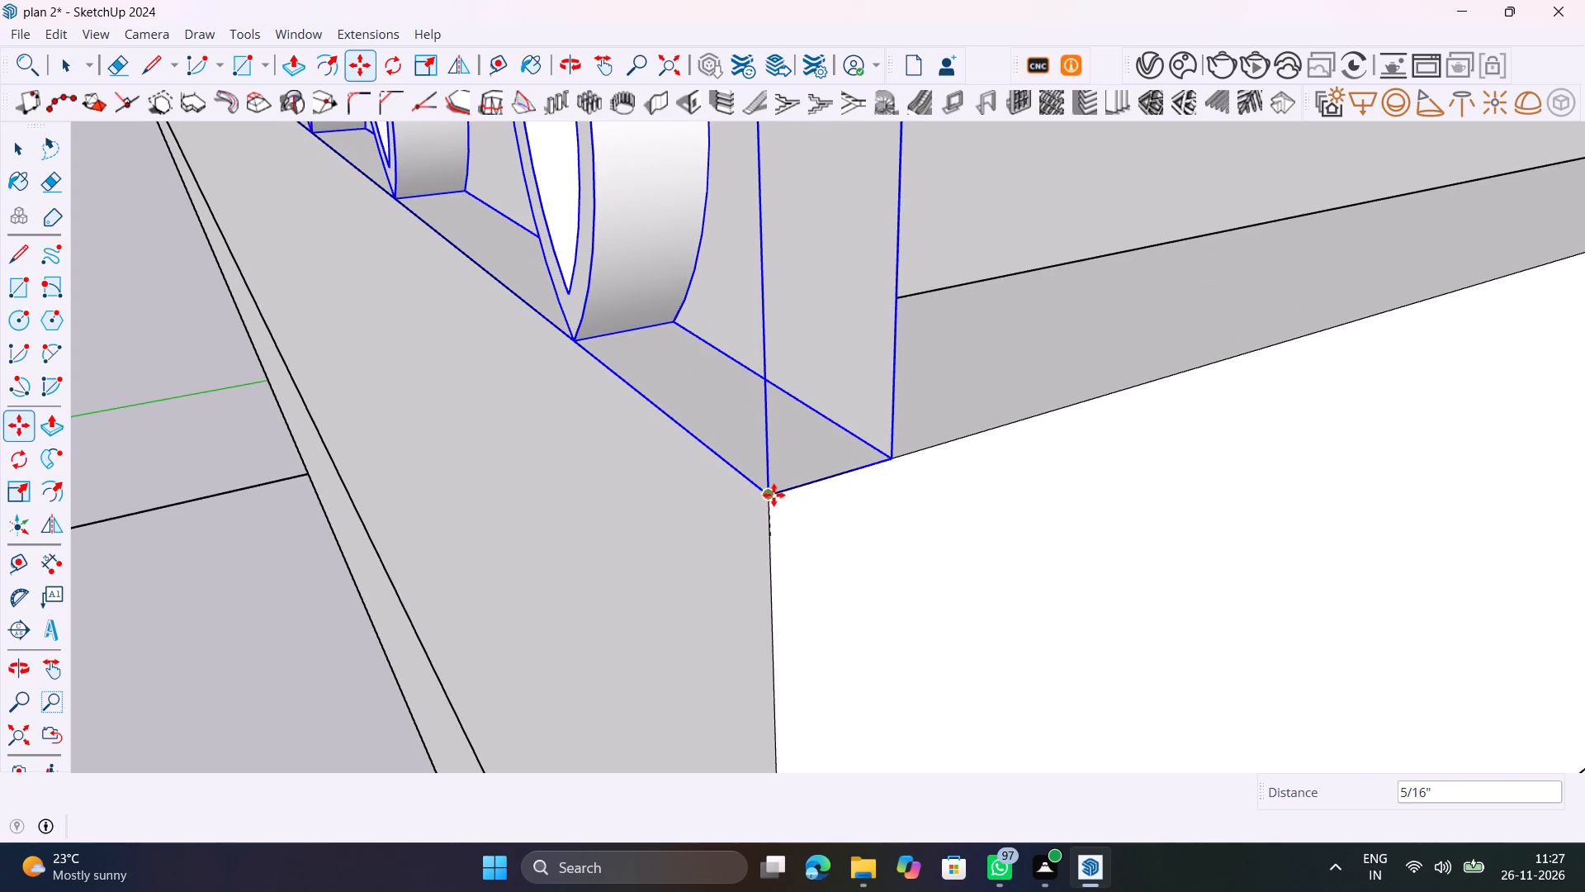
click(774, 495)
scroll(903, 520, down, 20)
scroll(903, 520, down, 10)
key(space)
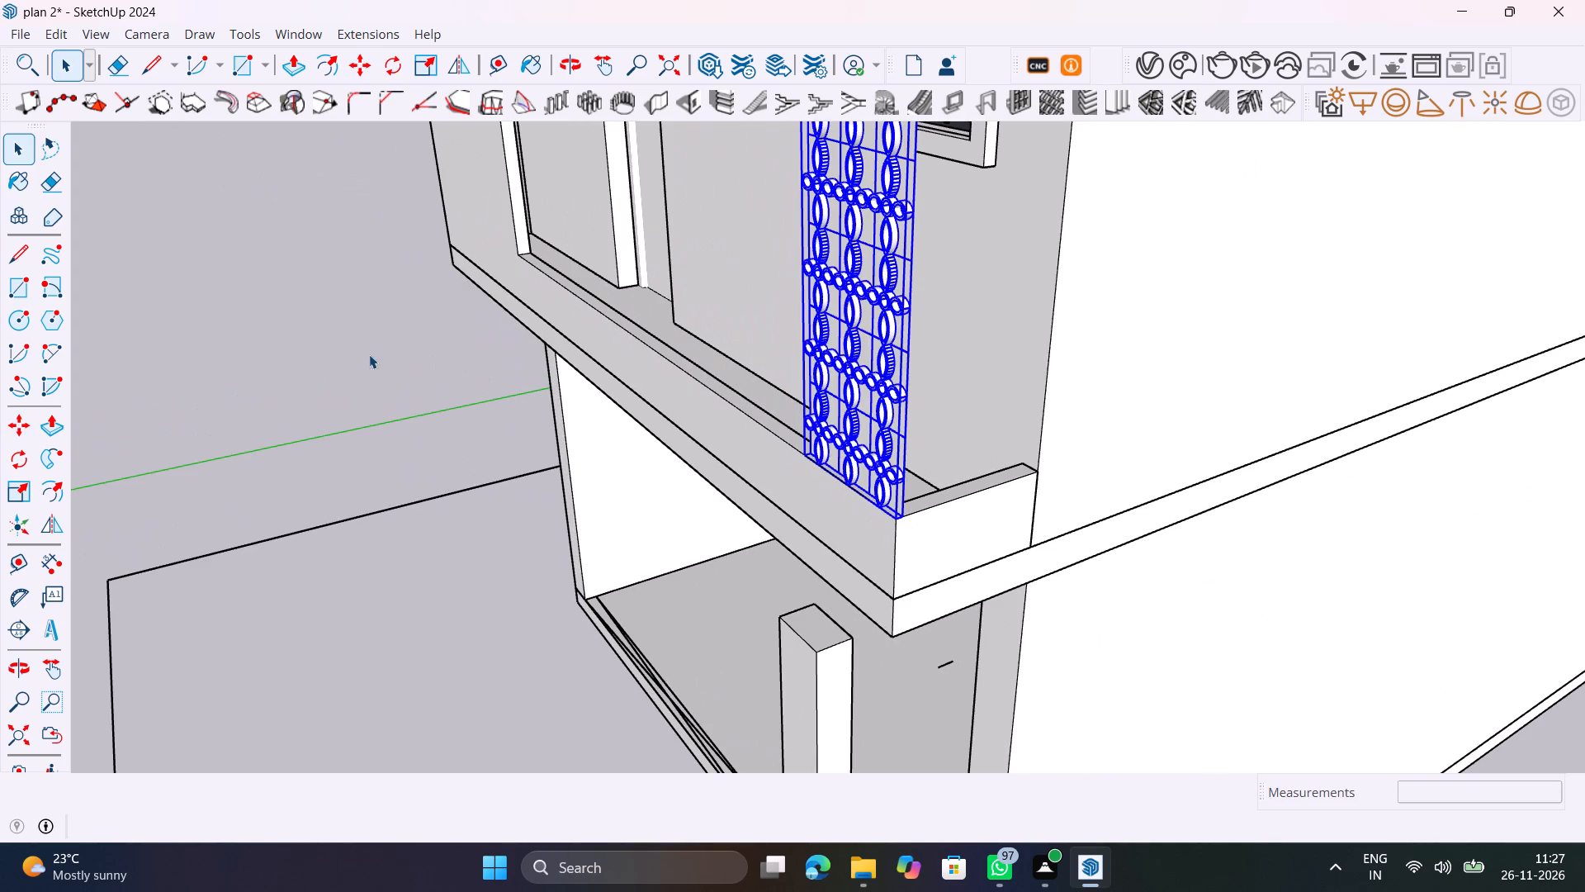
click(372, 353)
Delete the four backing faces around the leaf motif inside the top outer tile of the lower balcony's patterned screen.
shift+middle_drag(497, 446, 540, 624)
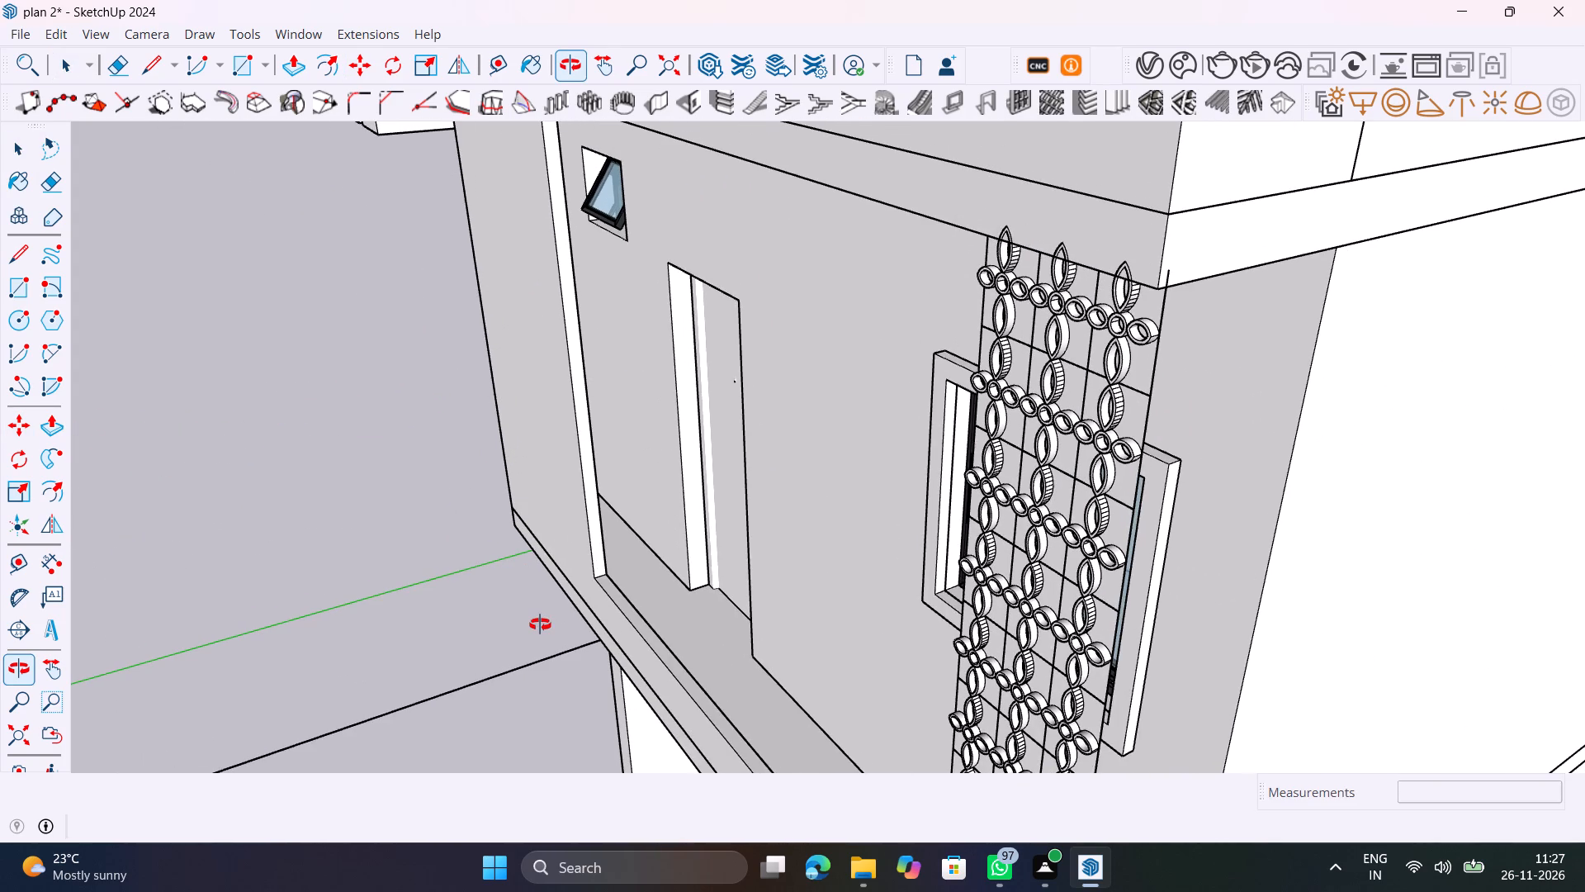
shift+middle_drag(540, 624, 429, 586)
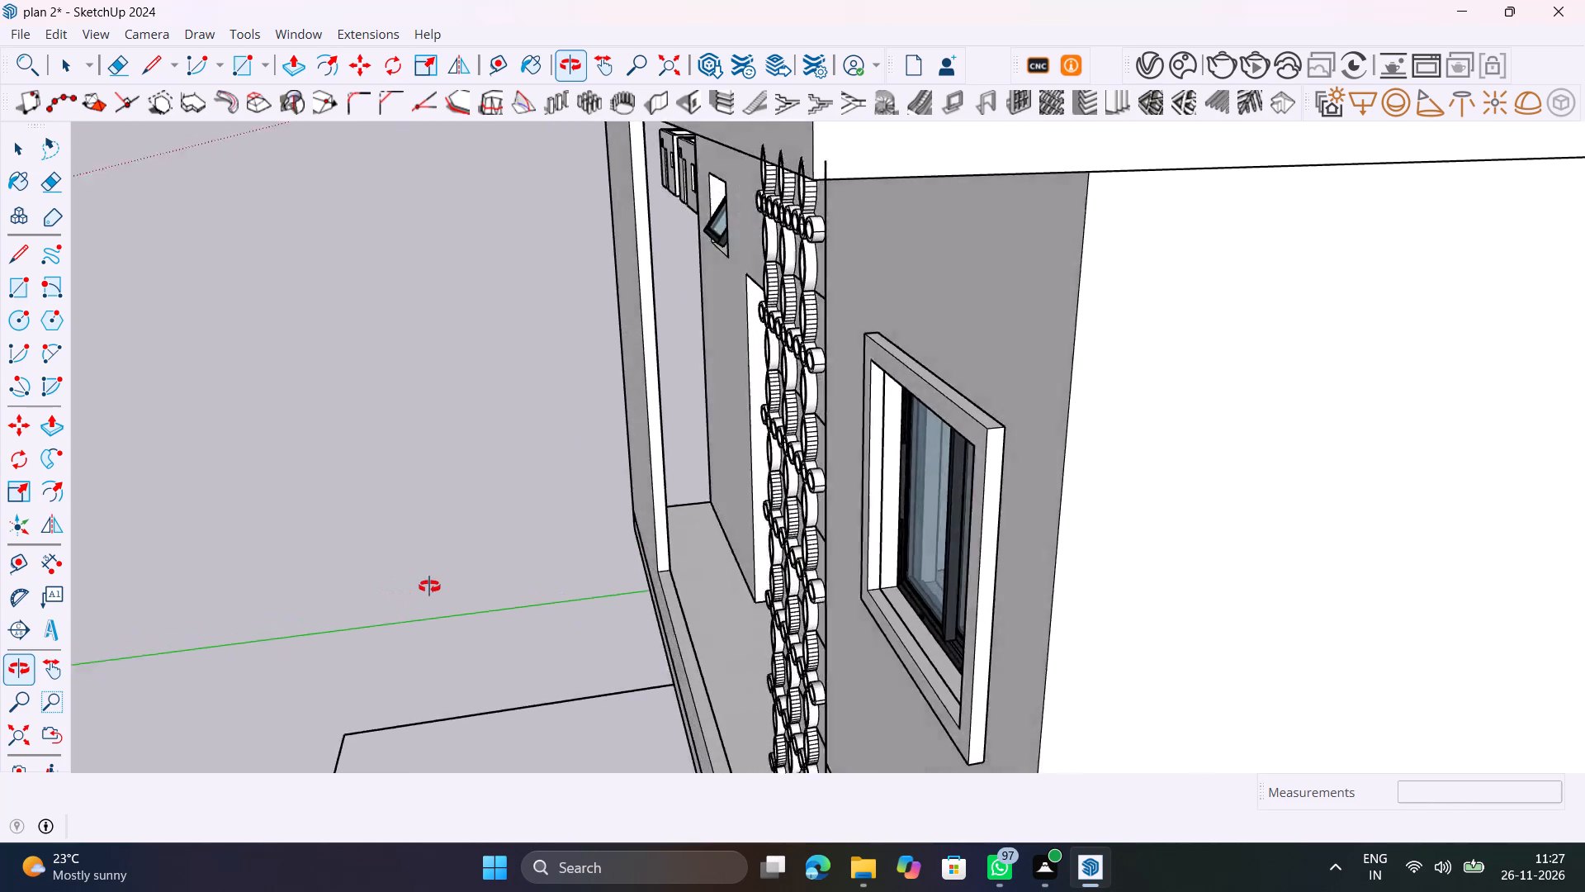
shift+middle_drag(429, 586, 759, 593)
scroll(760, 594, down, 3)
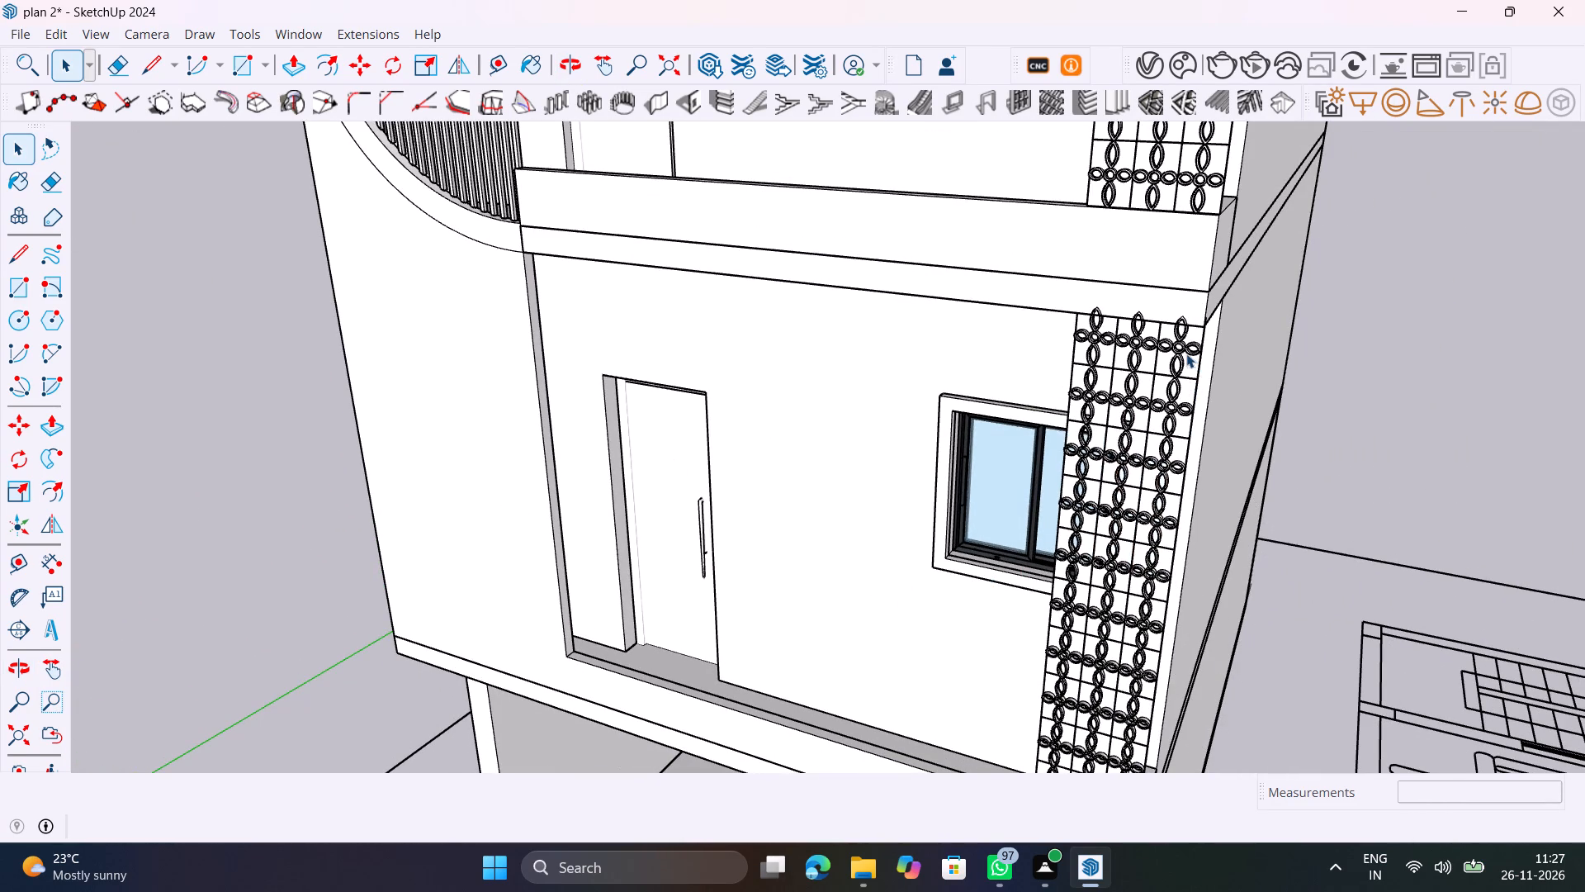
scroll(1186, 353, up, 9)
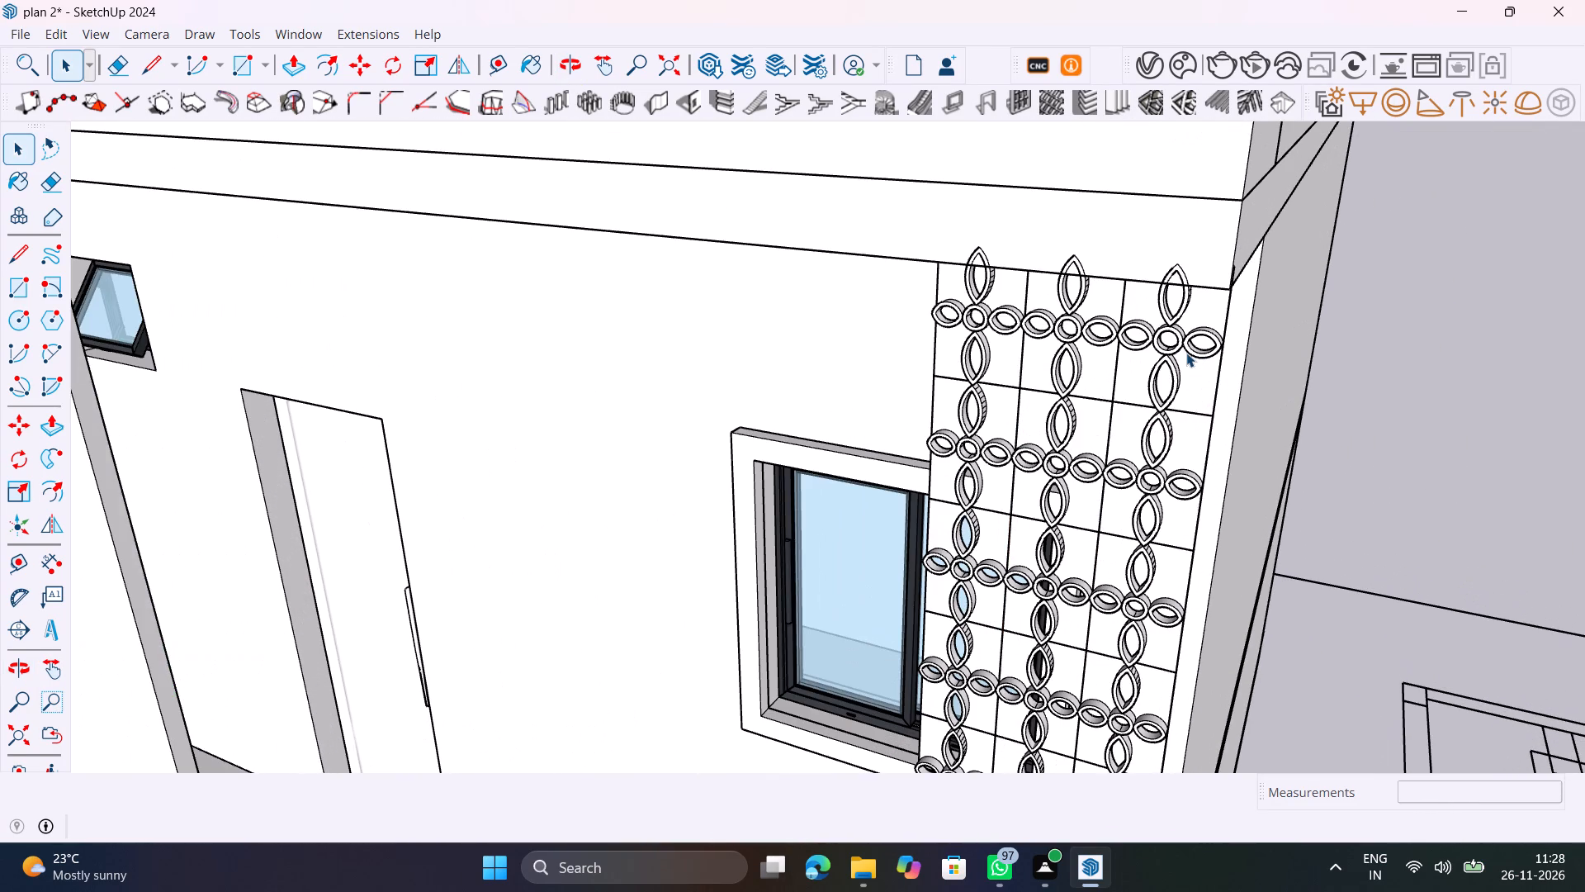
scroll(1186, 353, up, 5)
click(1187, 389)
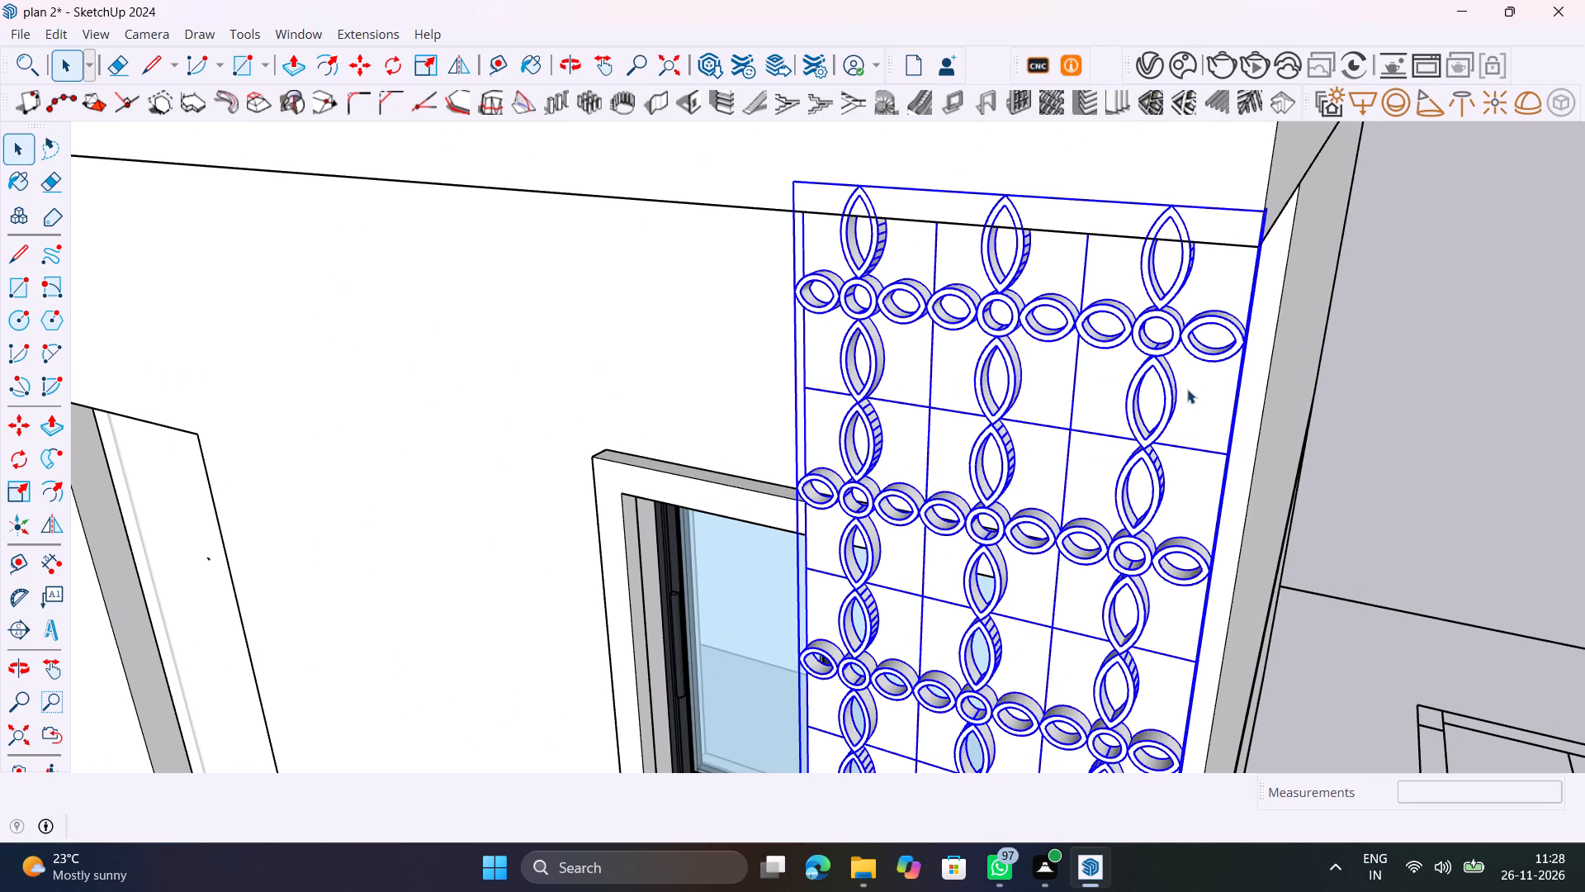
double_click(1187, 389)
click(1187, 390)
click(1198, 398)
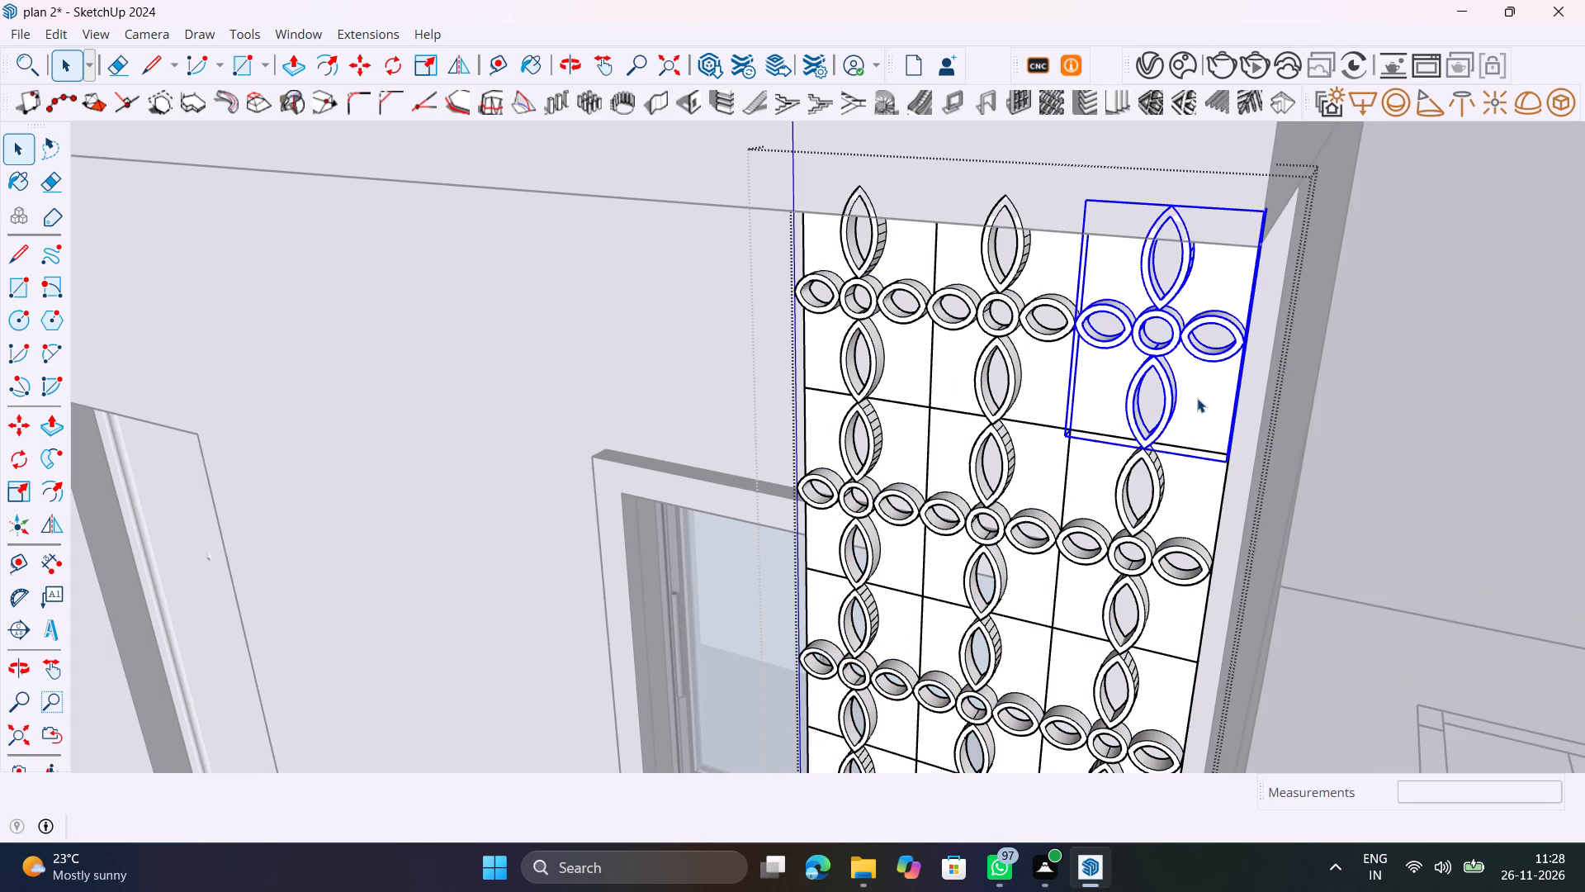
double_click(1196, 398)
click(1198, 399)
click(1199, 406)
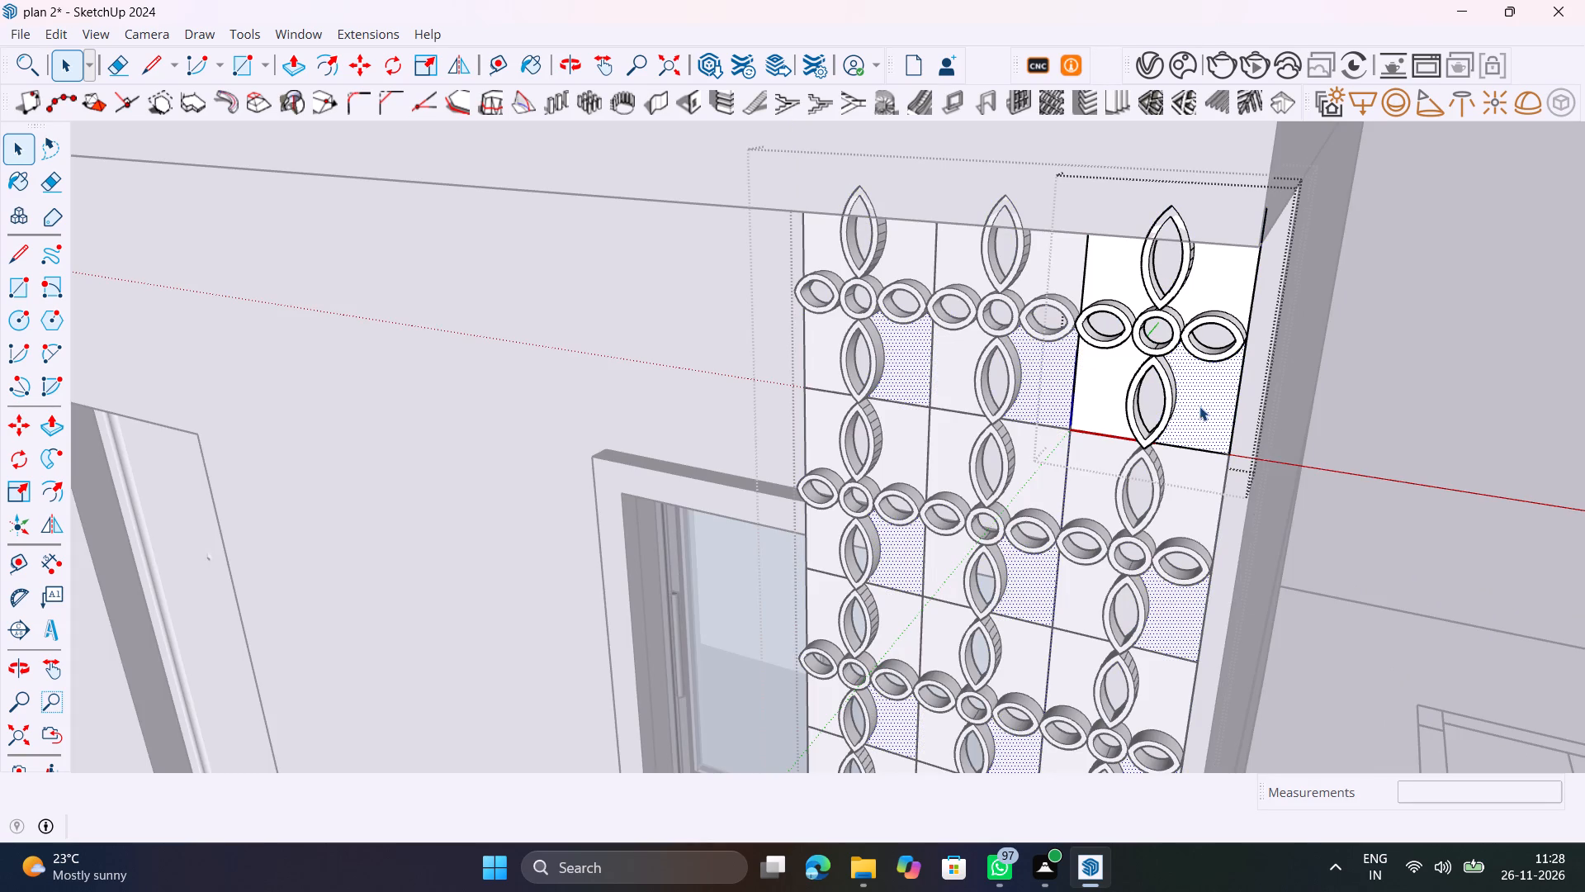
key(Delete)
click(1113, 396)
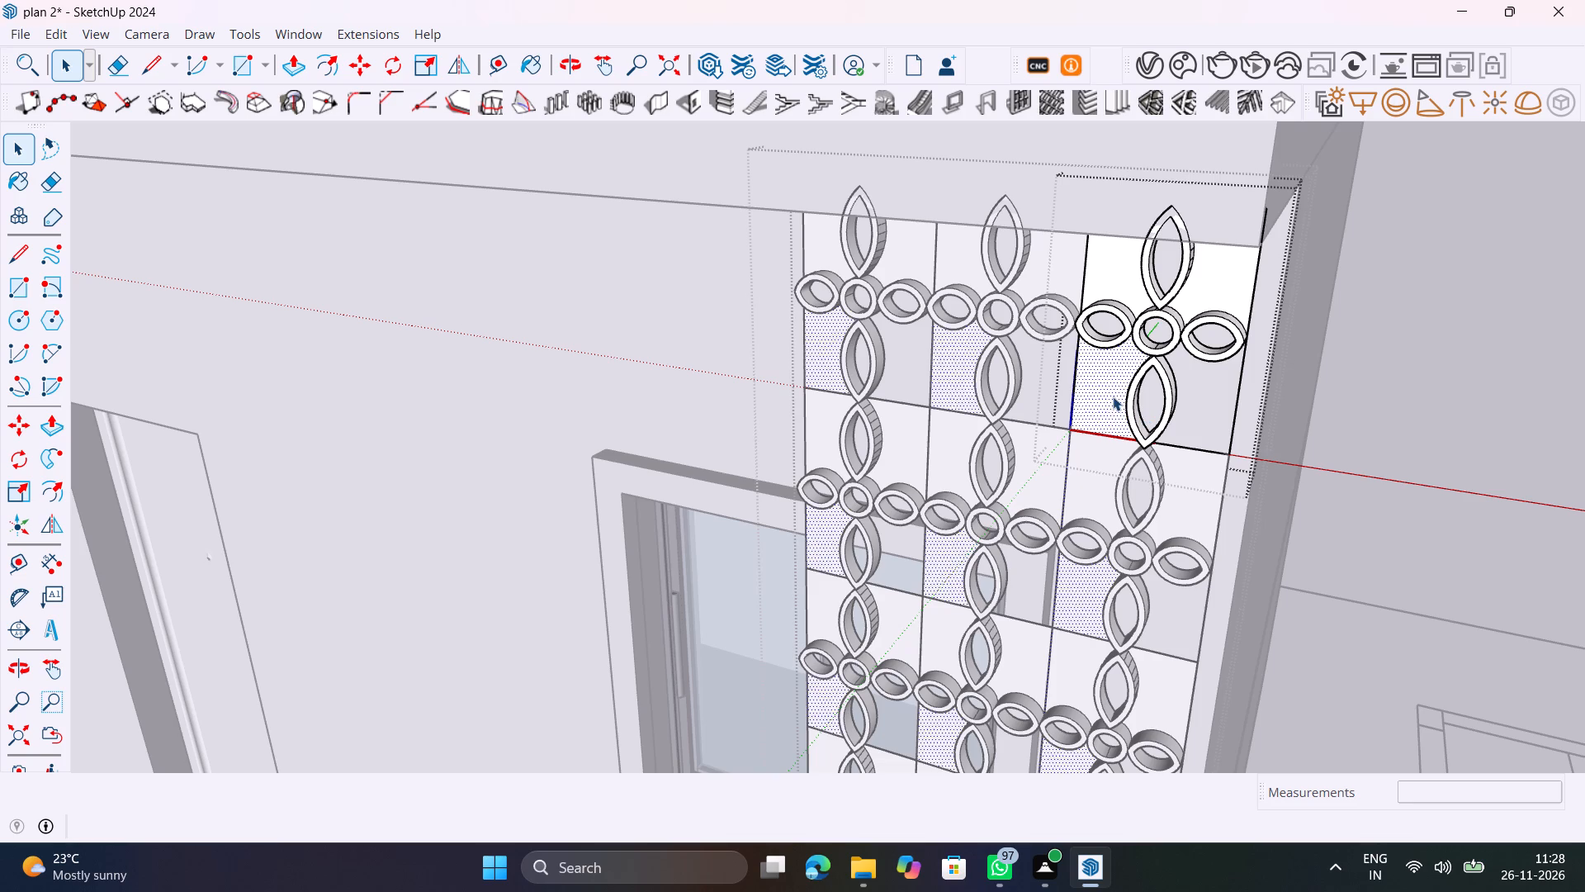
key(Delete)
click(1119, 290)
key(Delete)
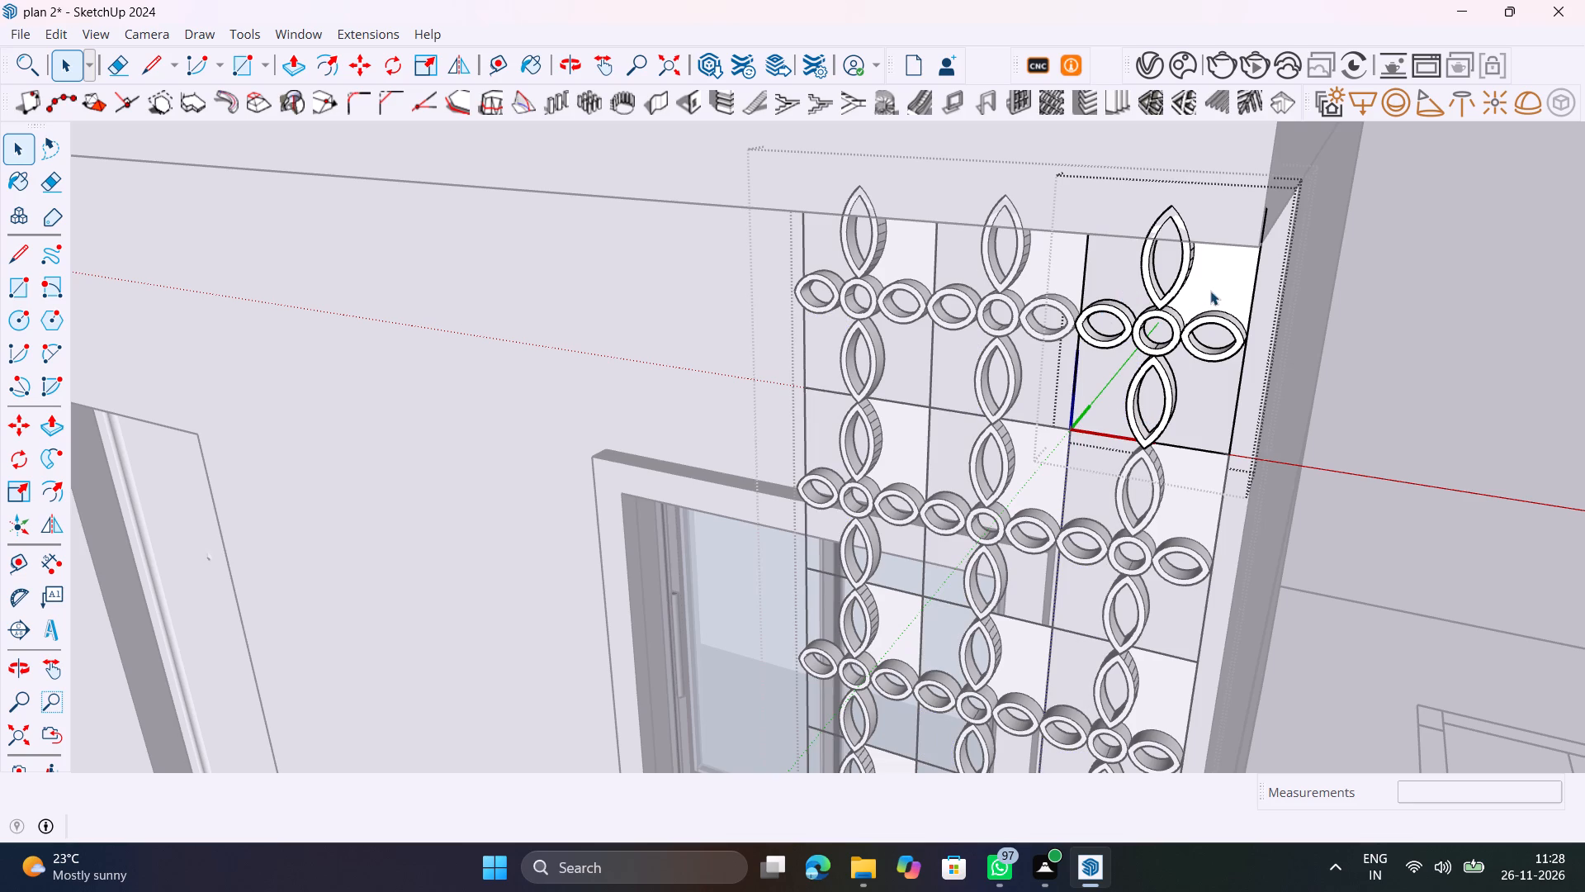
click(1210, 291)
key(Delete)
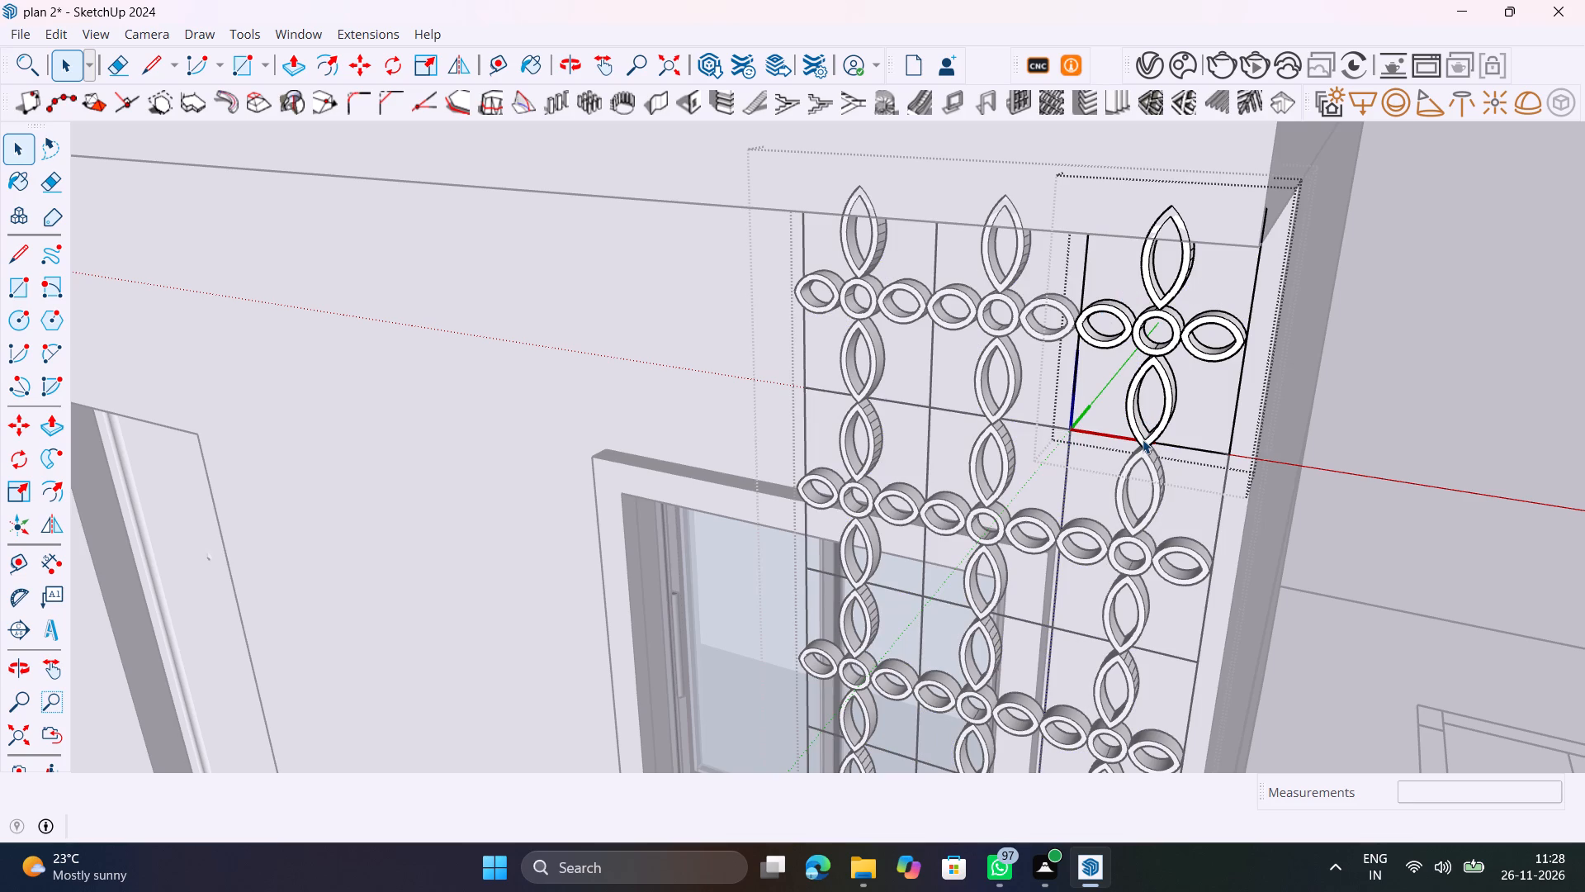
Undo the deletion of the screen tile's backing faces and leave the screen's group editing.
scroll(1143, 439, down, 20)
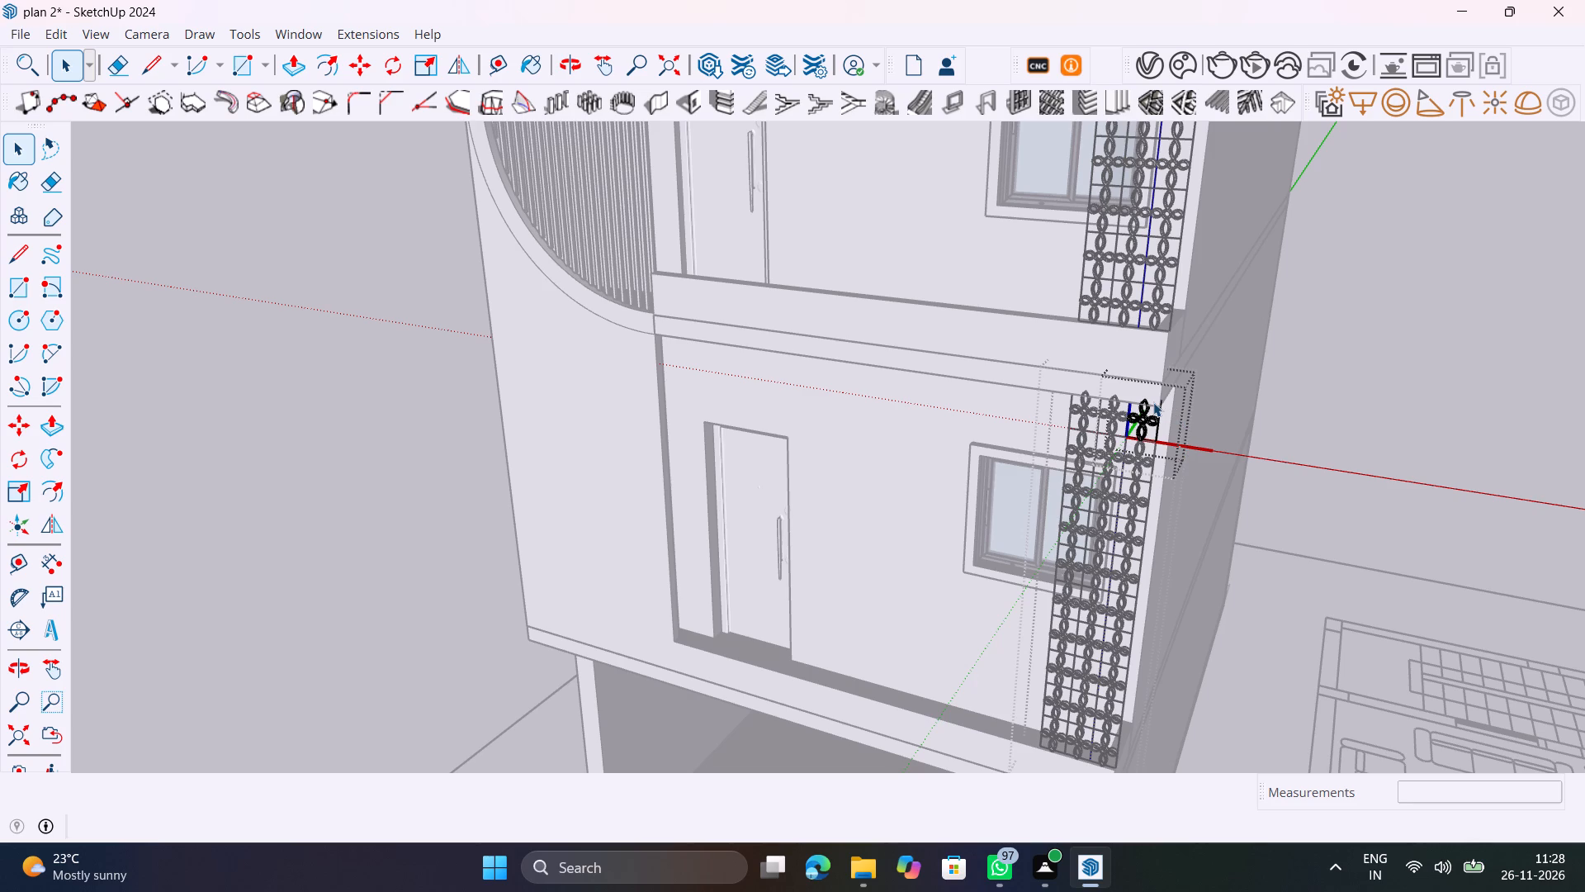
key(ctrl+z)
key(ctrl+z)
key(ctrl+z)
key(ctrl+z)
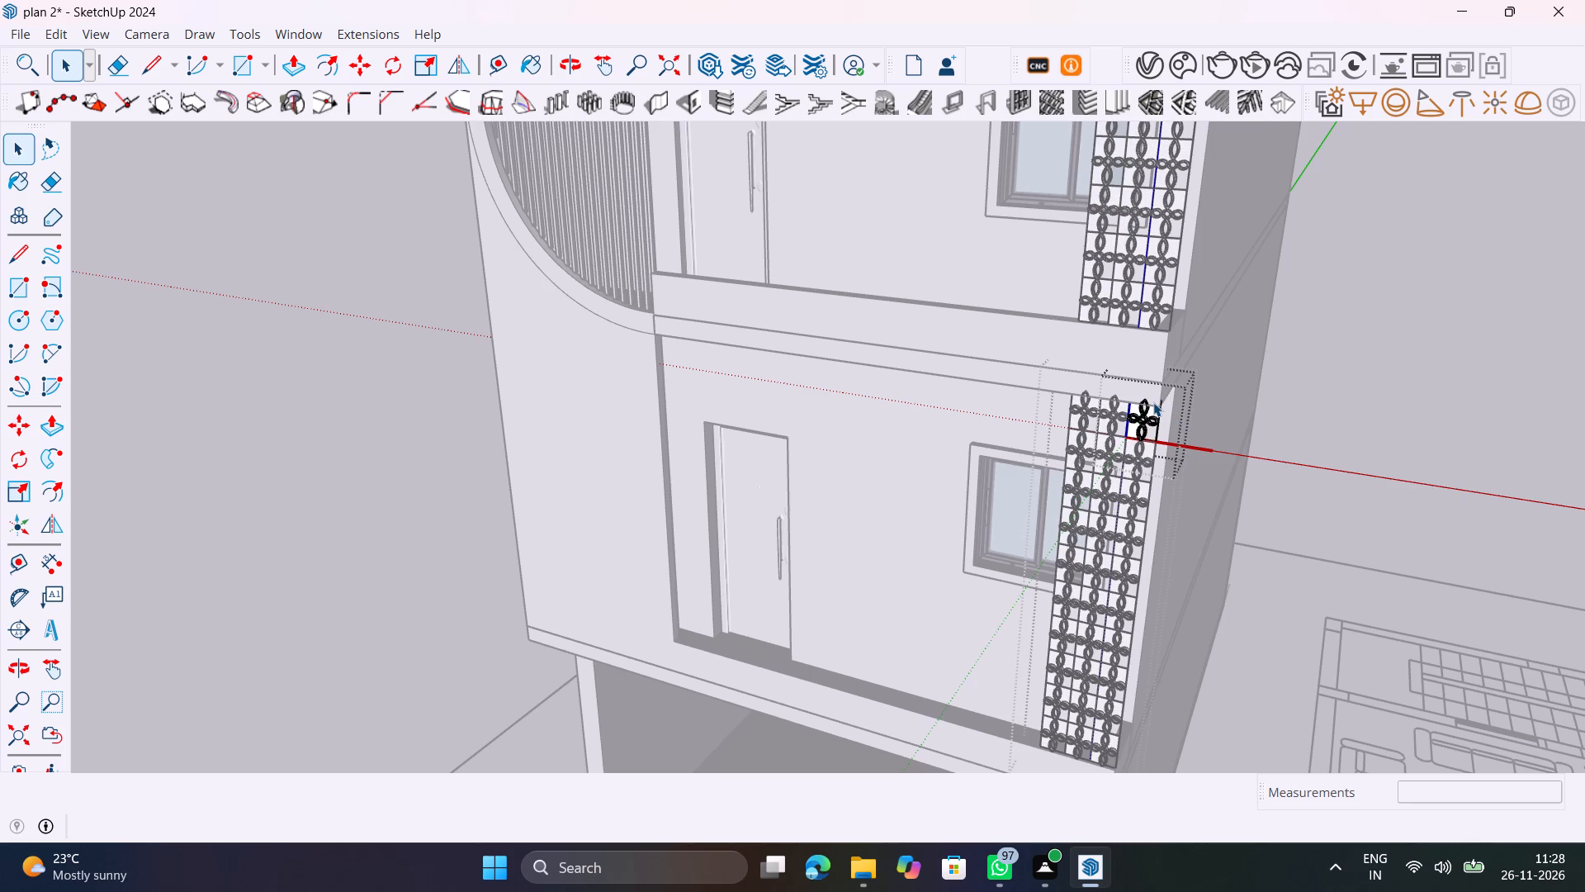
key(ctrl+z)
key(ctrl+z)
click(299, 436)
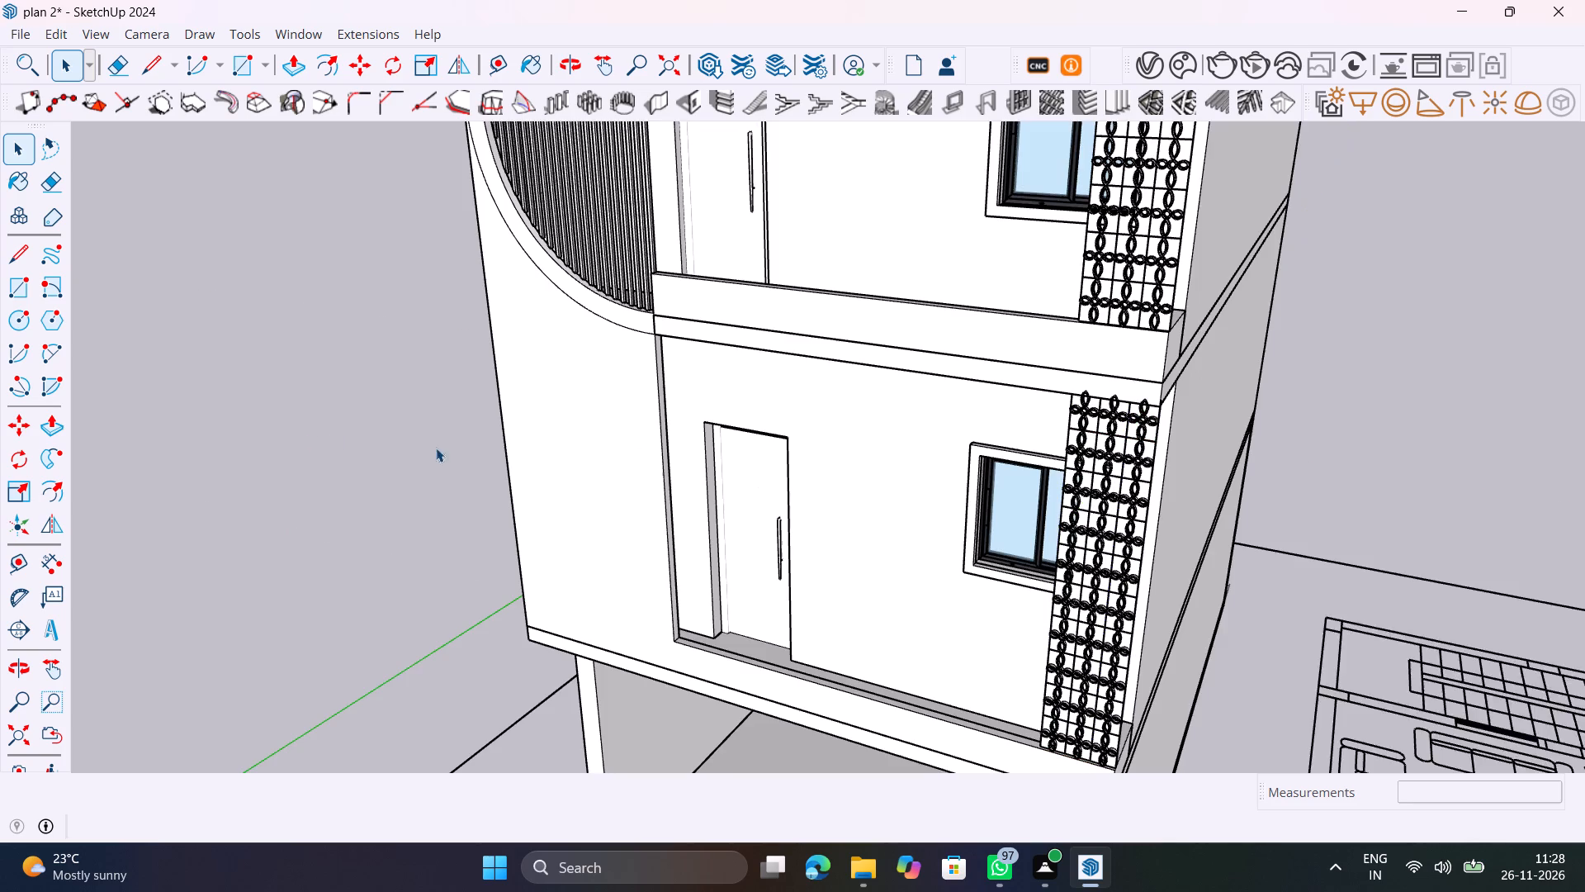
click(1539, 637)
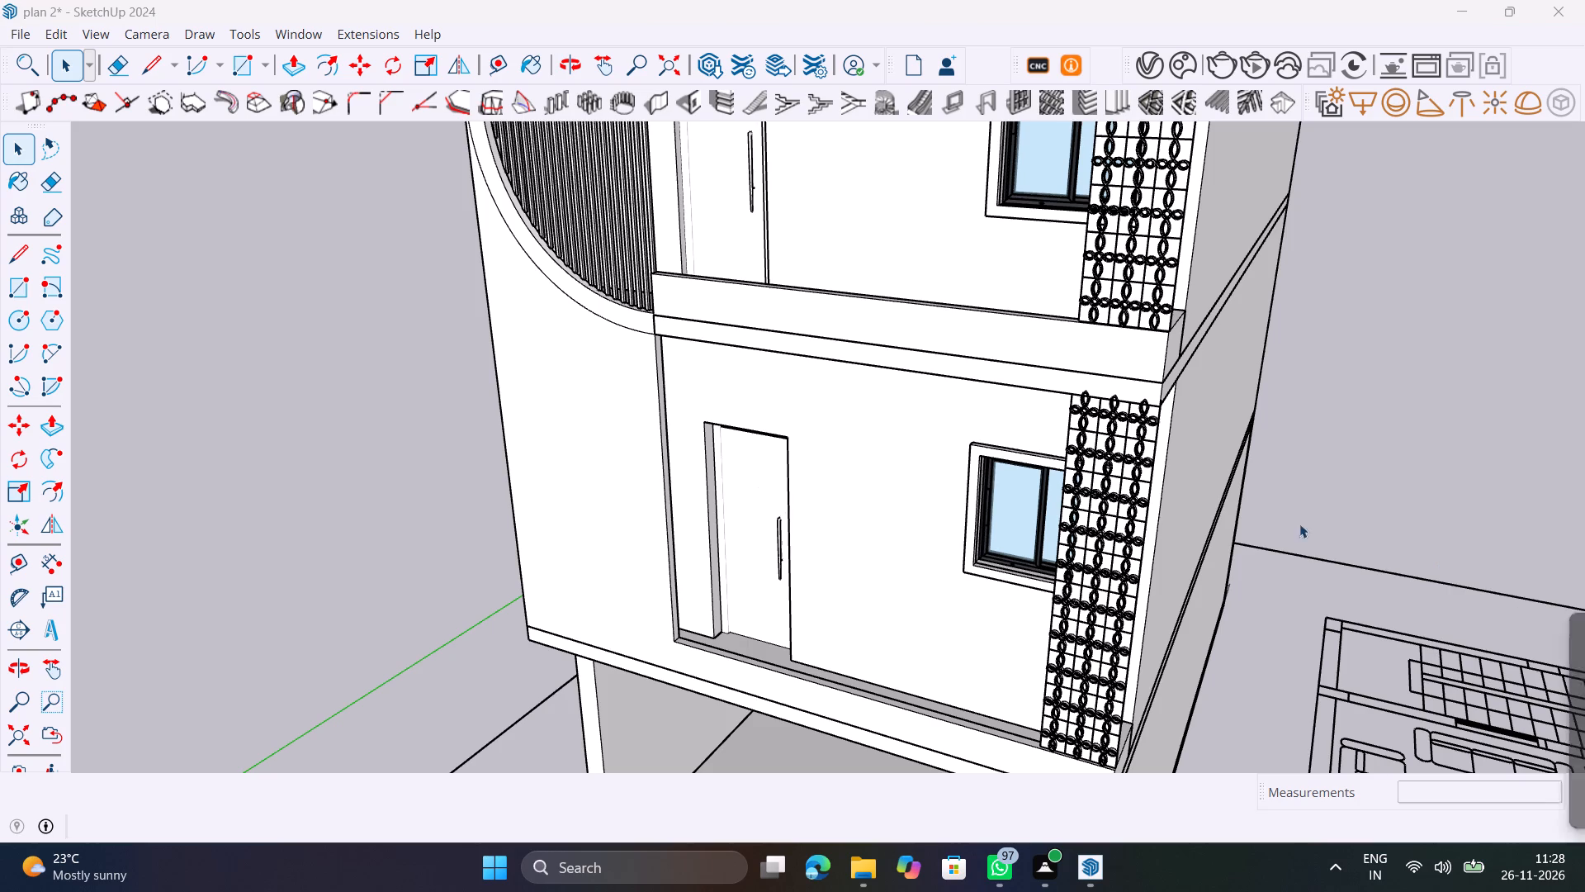
Scale the lower balcony's patterned screen to about 0.99 of its height so its top meets the slab's underside.
scroll(1152, 404, up, 5)
click(1154, 430)
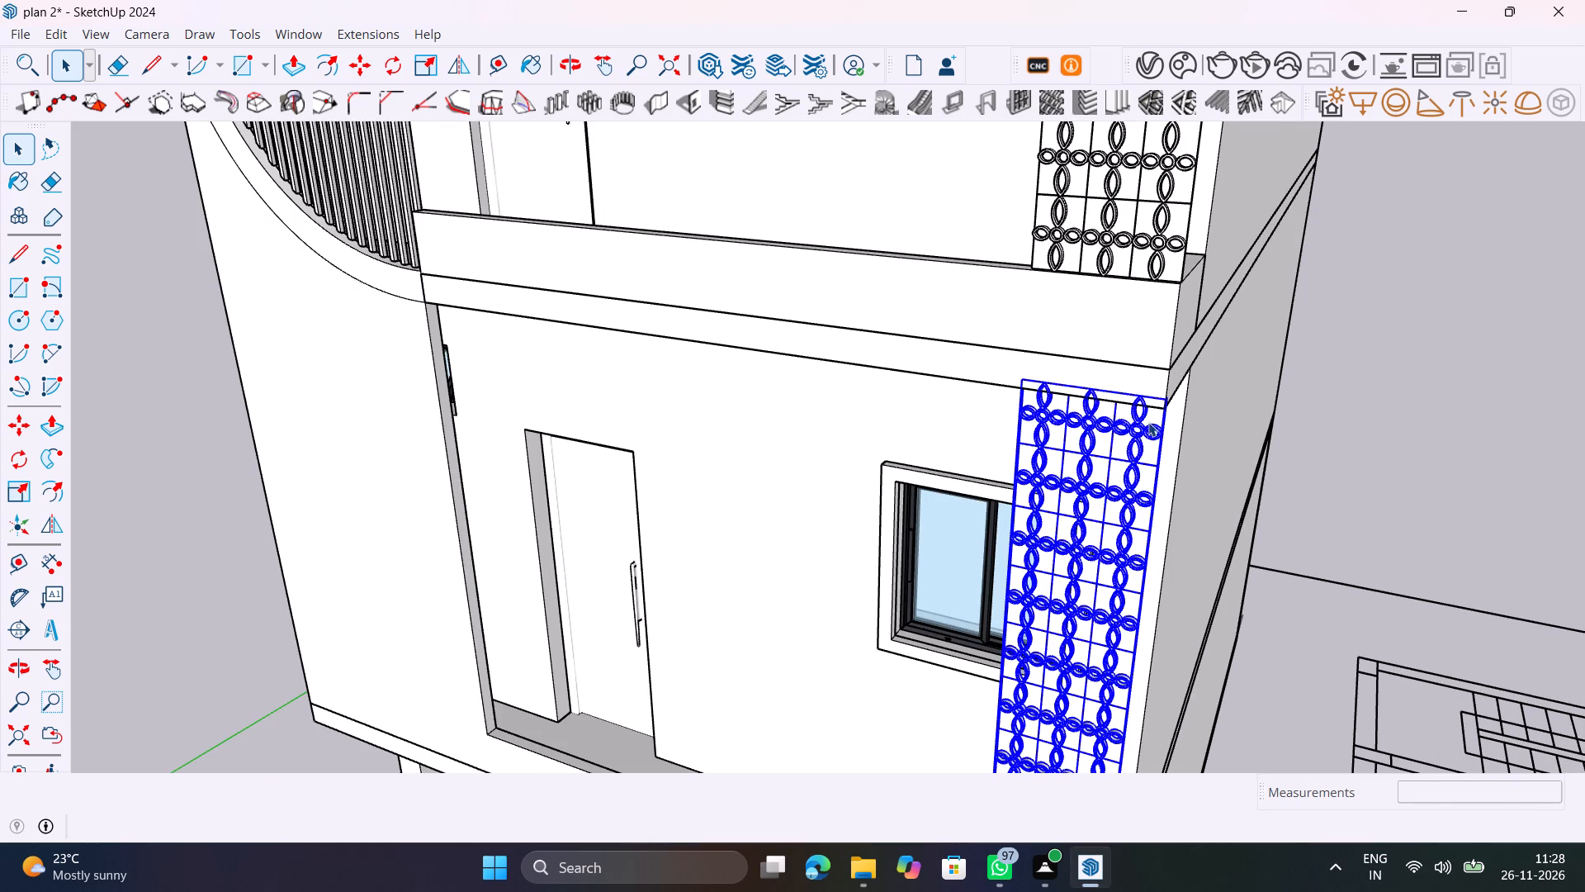
key(s)
click(1097, 383)
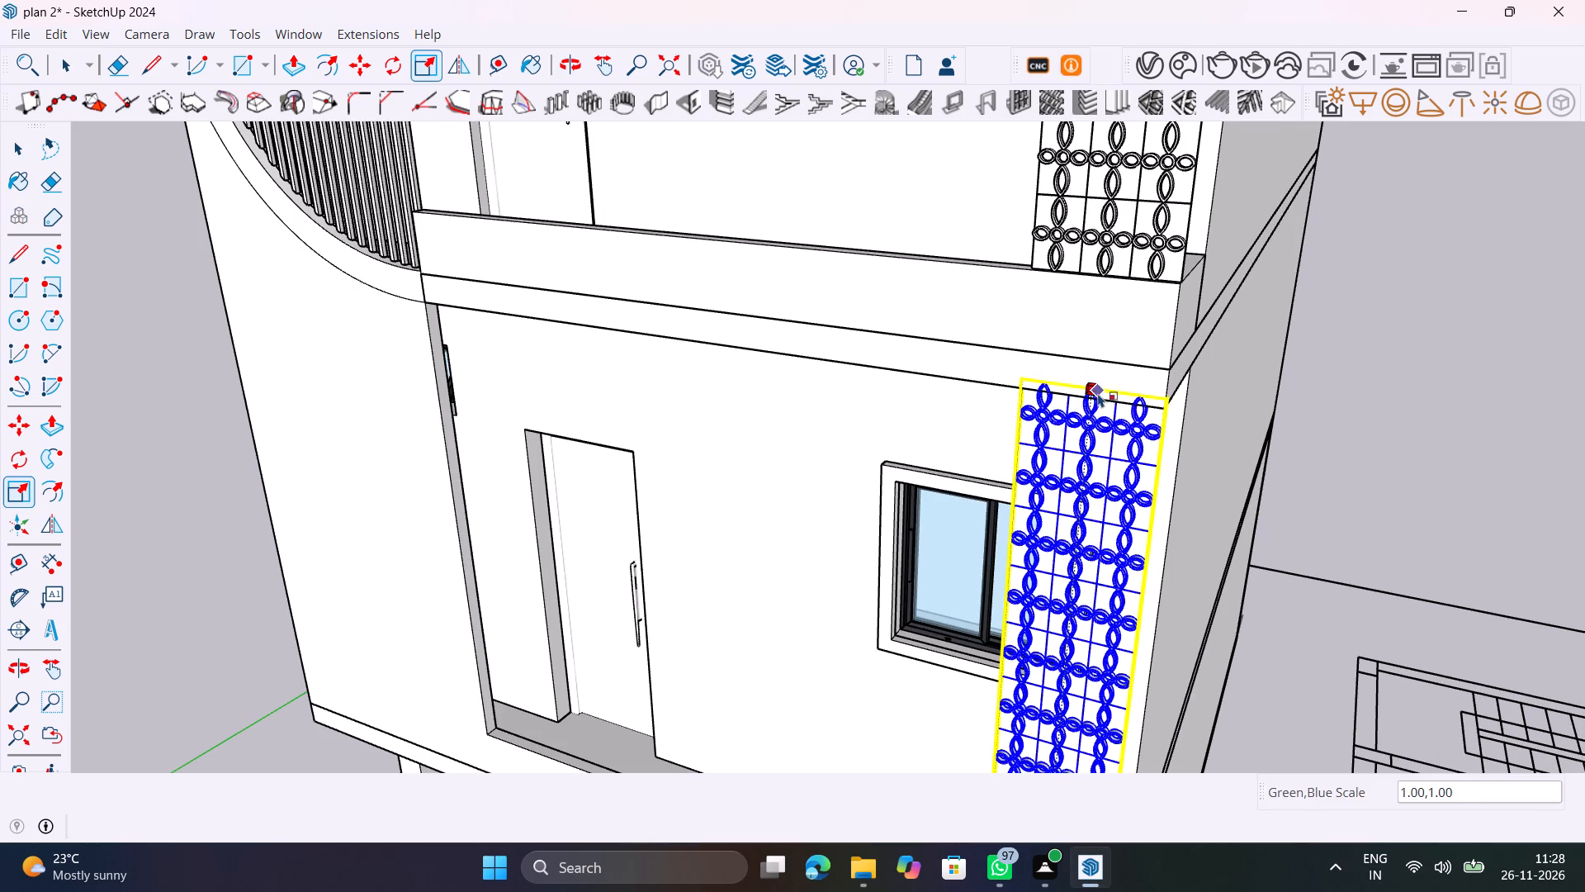
scroll(1100, 420, up, 1)
scroll(1100, 420, down, 16)
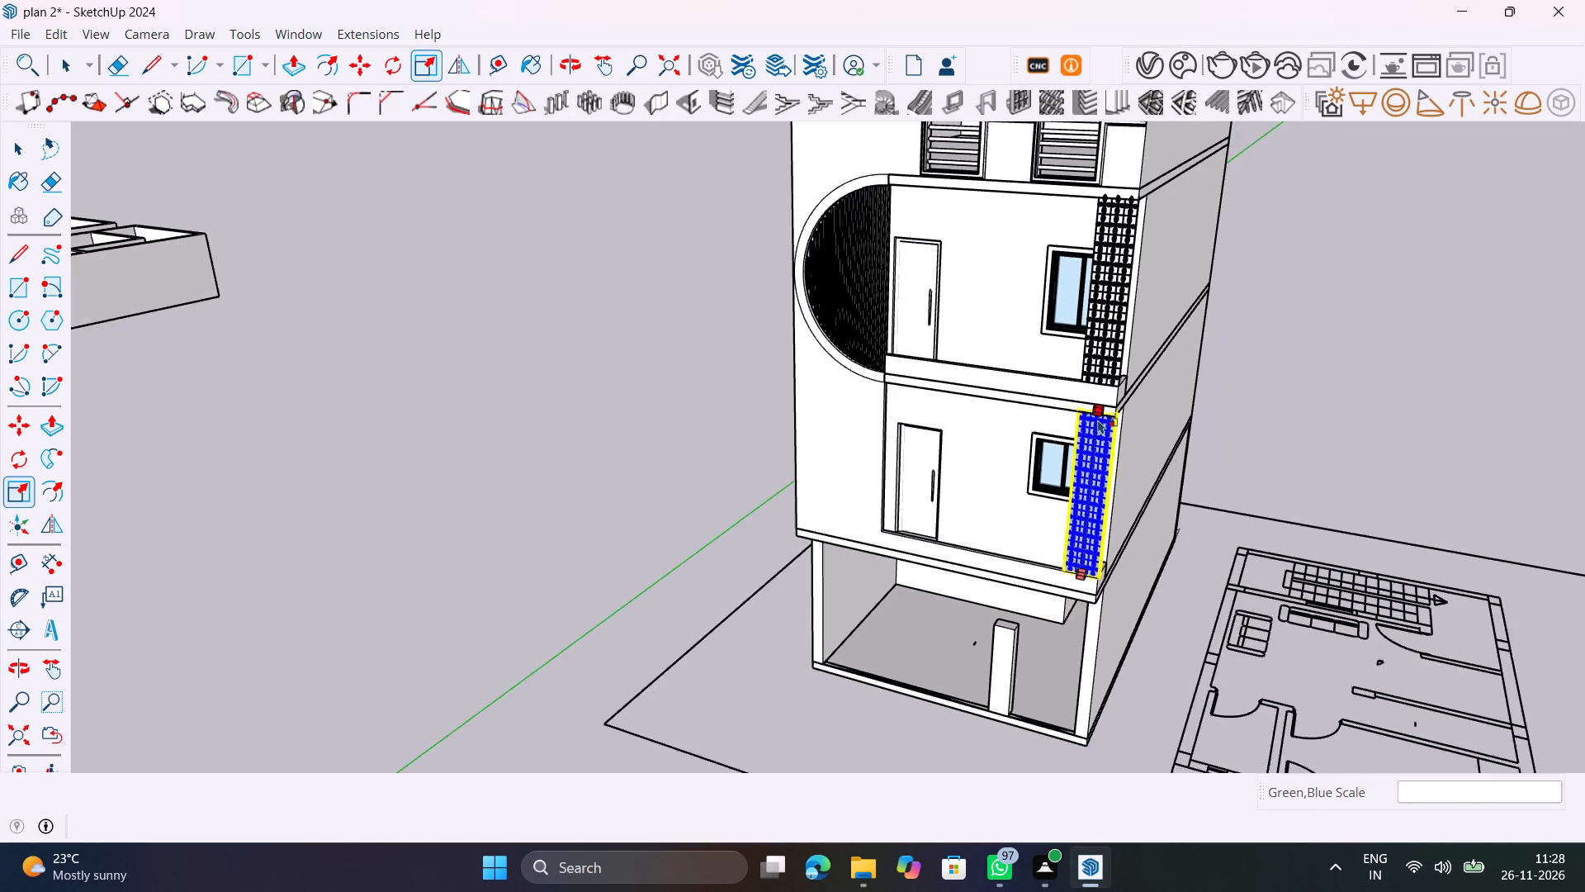
scroll(1098, 420, down, 4)
scroll(1097, 420, up, 10)
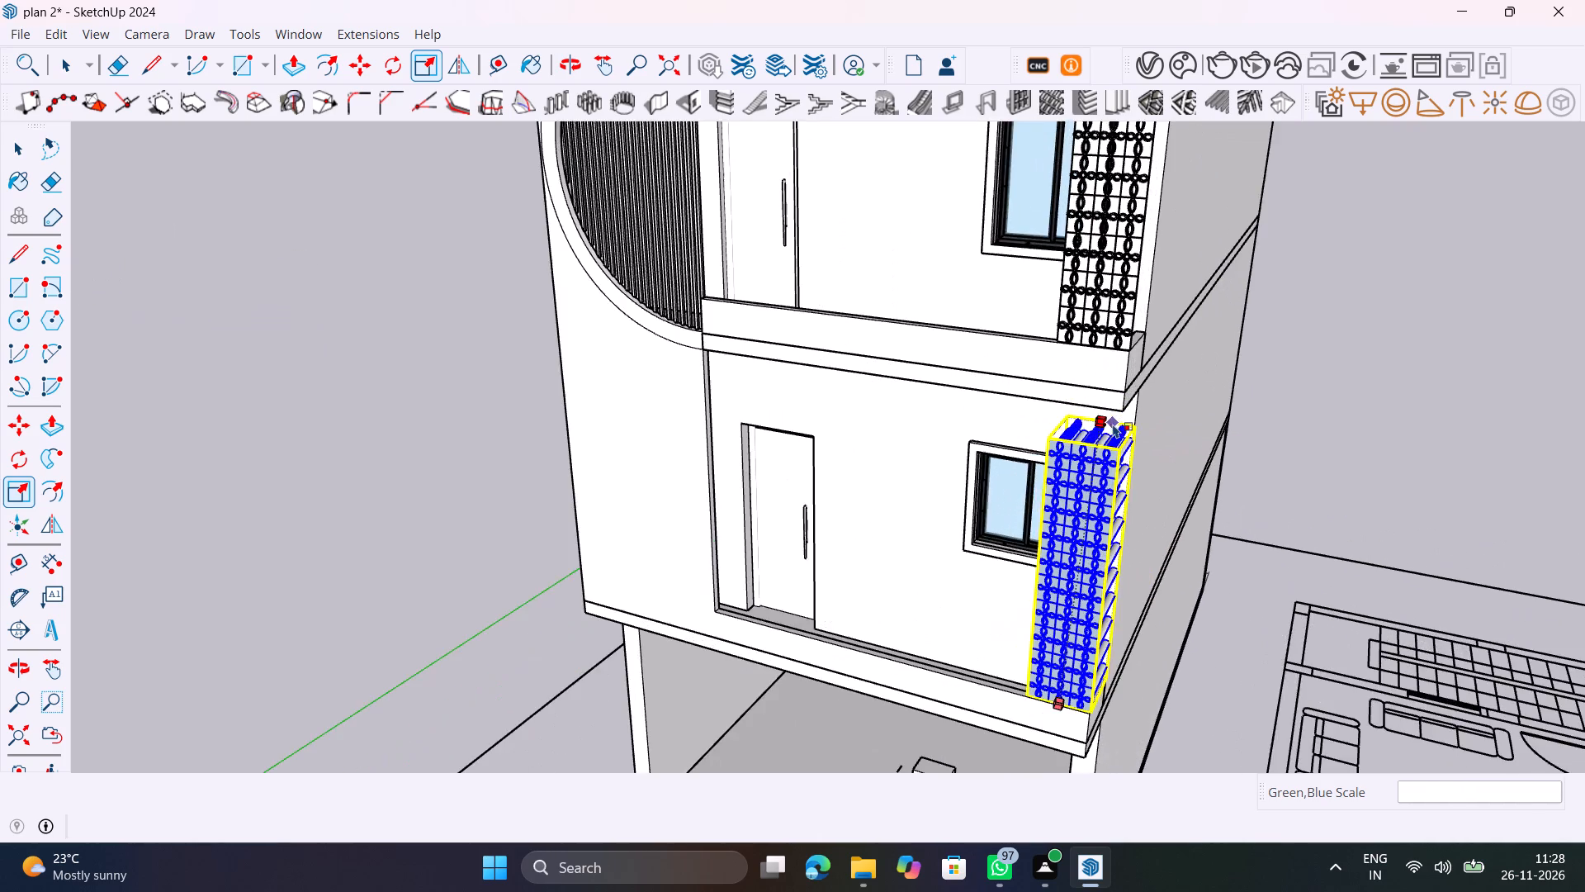
scroll(1113, 424, up, 12)
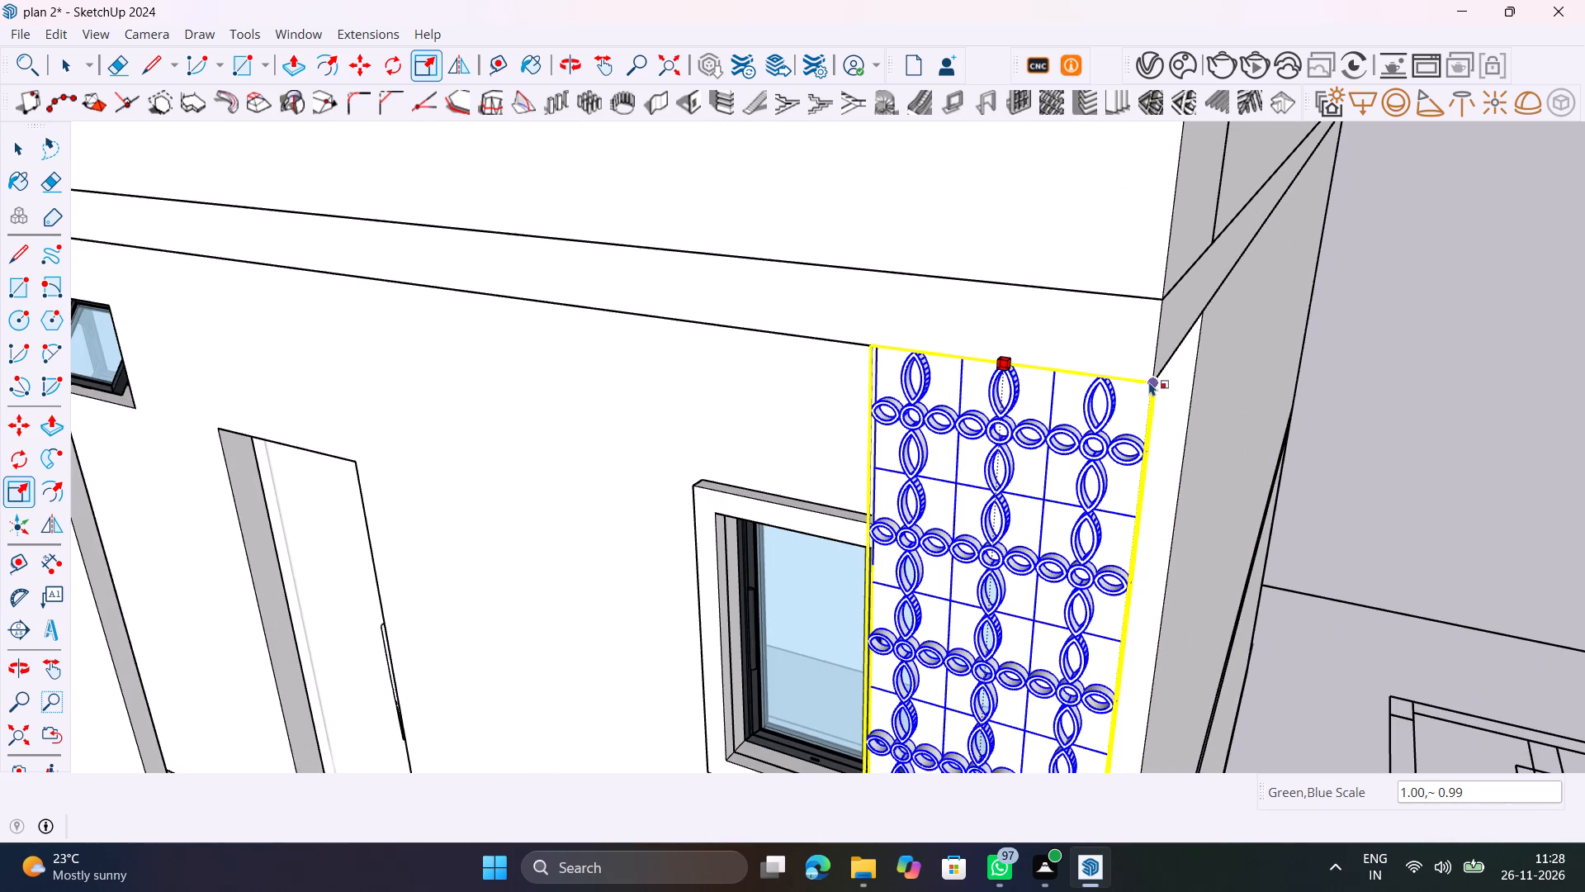
click(1149, 382)
scroll(971, 444, down, 11)
key(space)
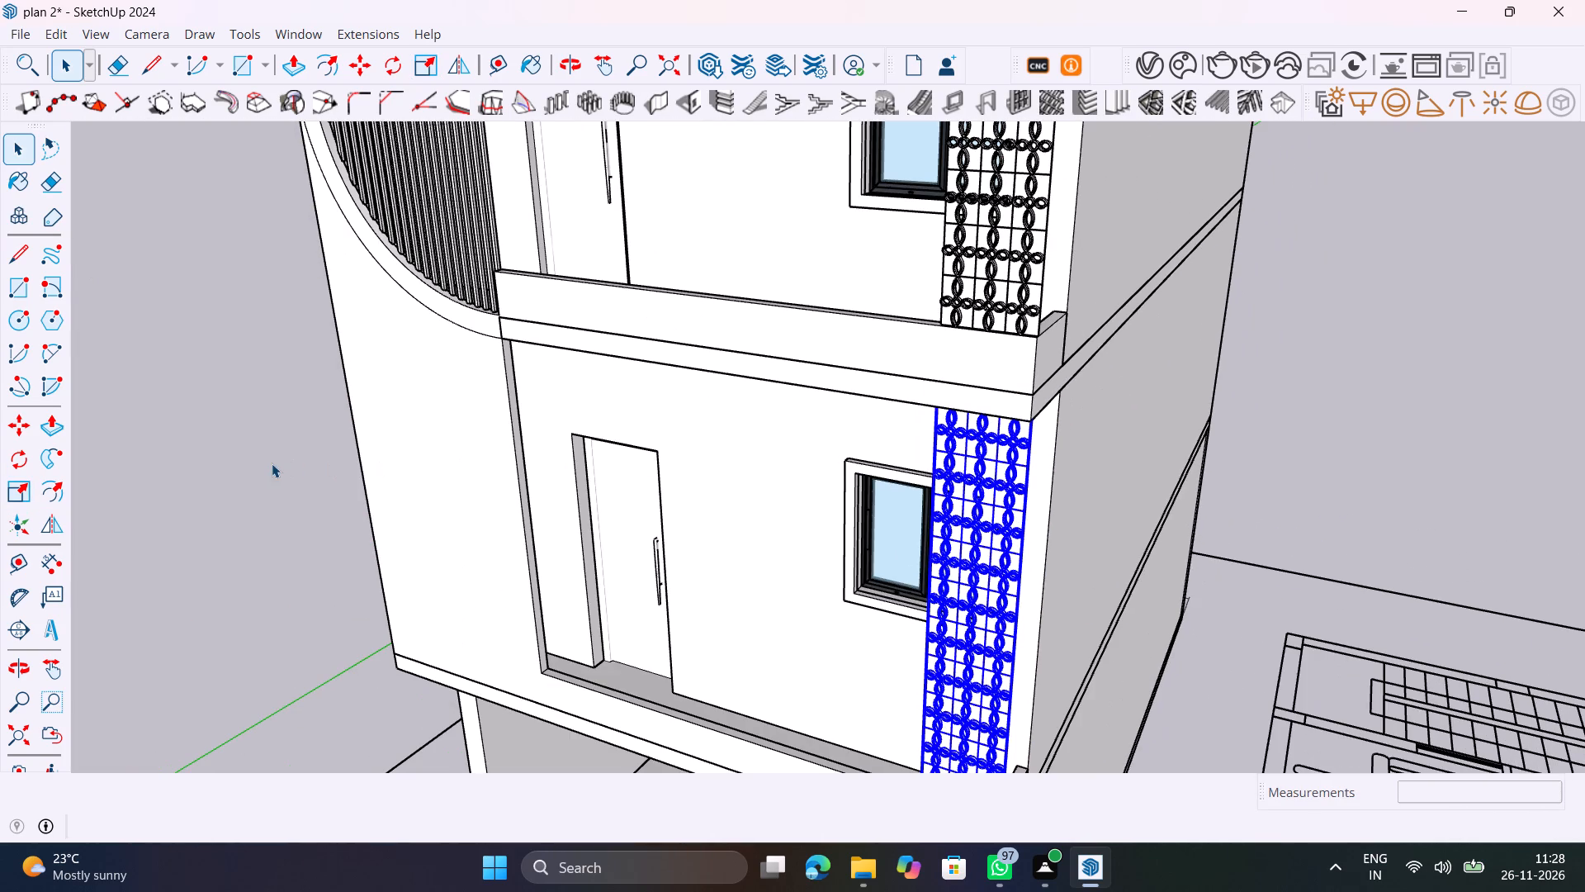
click(268, 463)
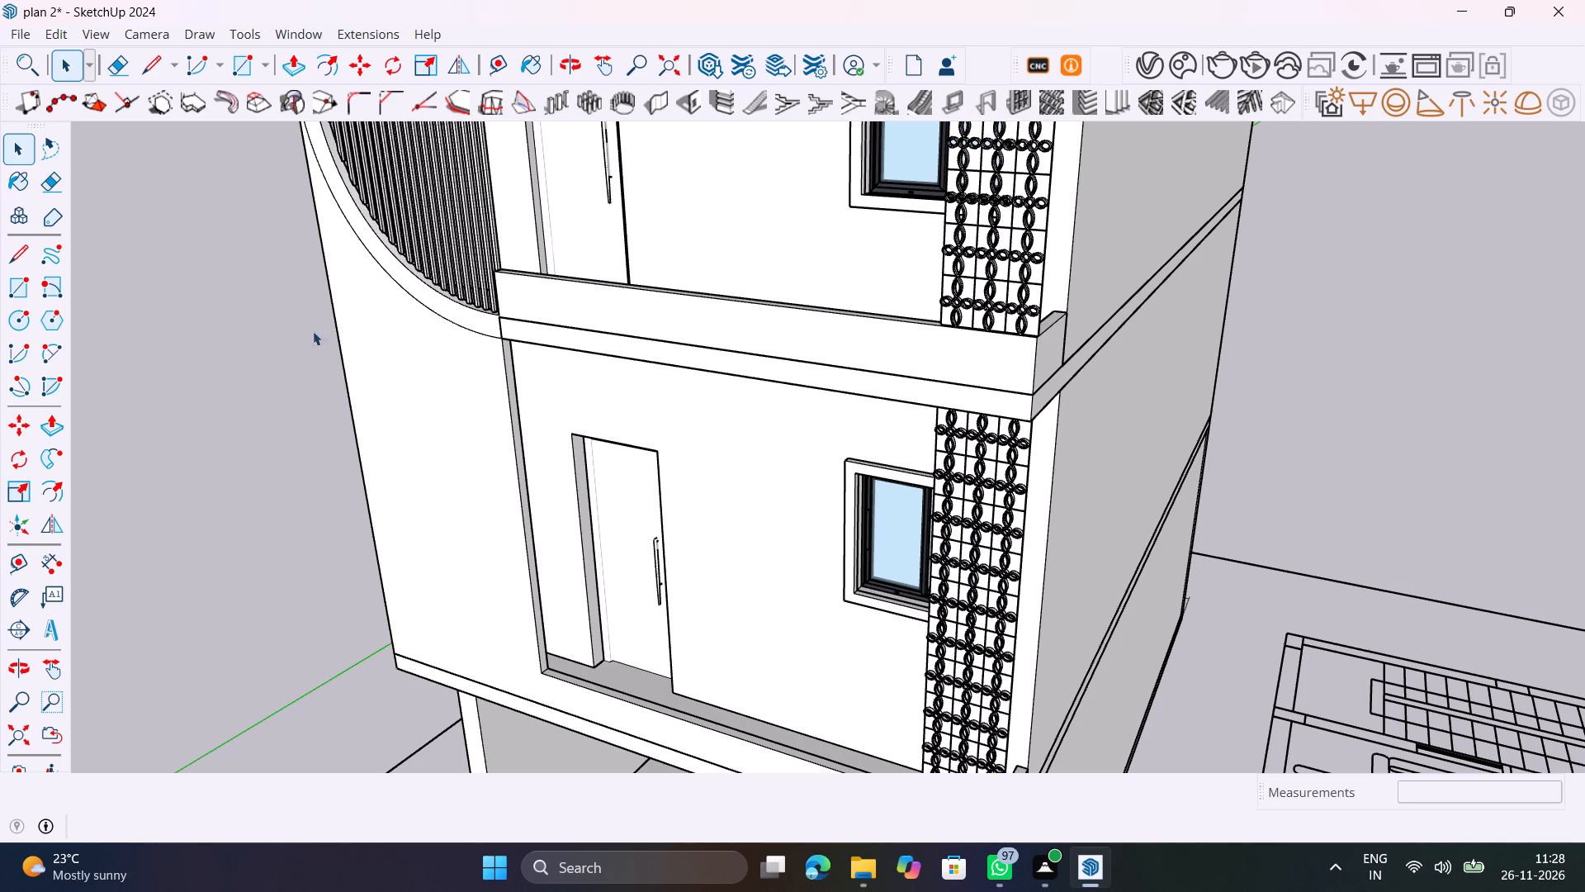
Rotate a copy of the lower balcony's screen 90° about the blue axis at the screen's bottom outer corner.
scroll(901, 395, down, 3)
shift+middle_drag(620, 434, 367, 382)
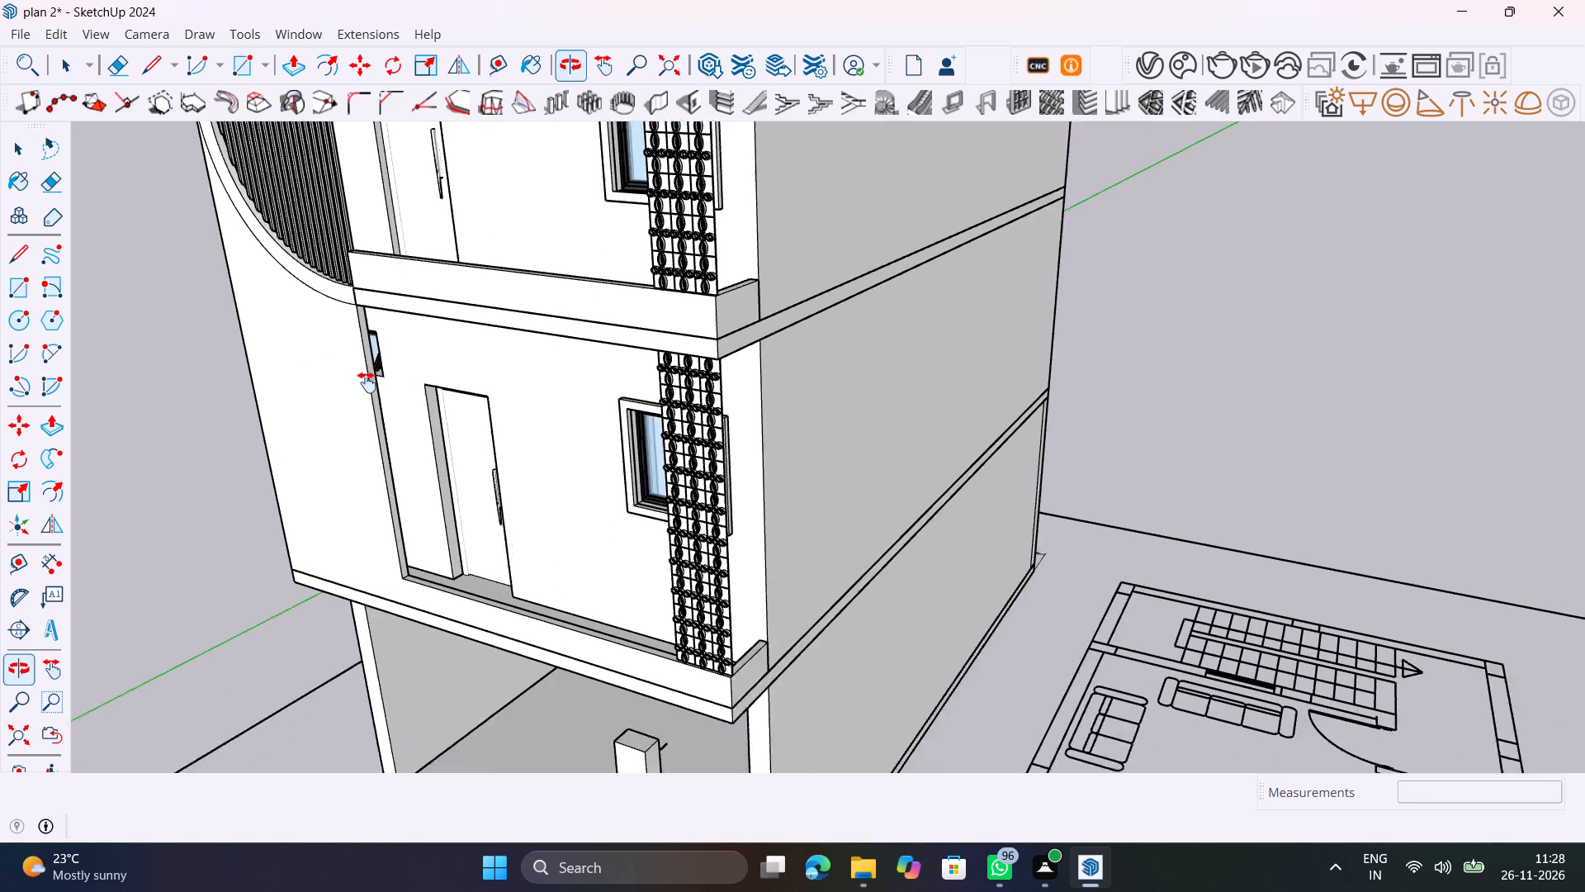
shift+middle_drag(367, 382, 354, 381)
middle_drag(380, 546, 86, 563)
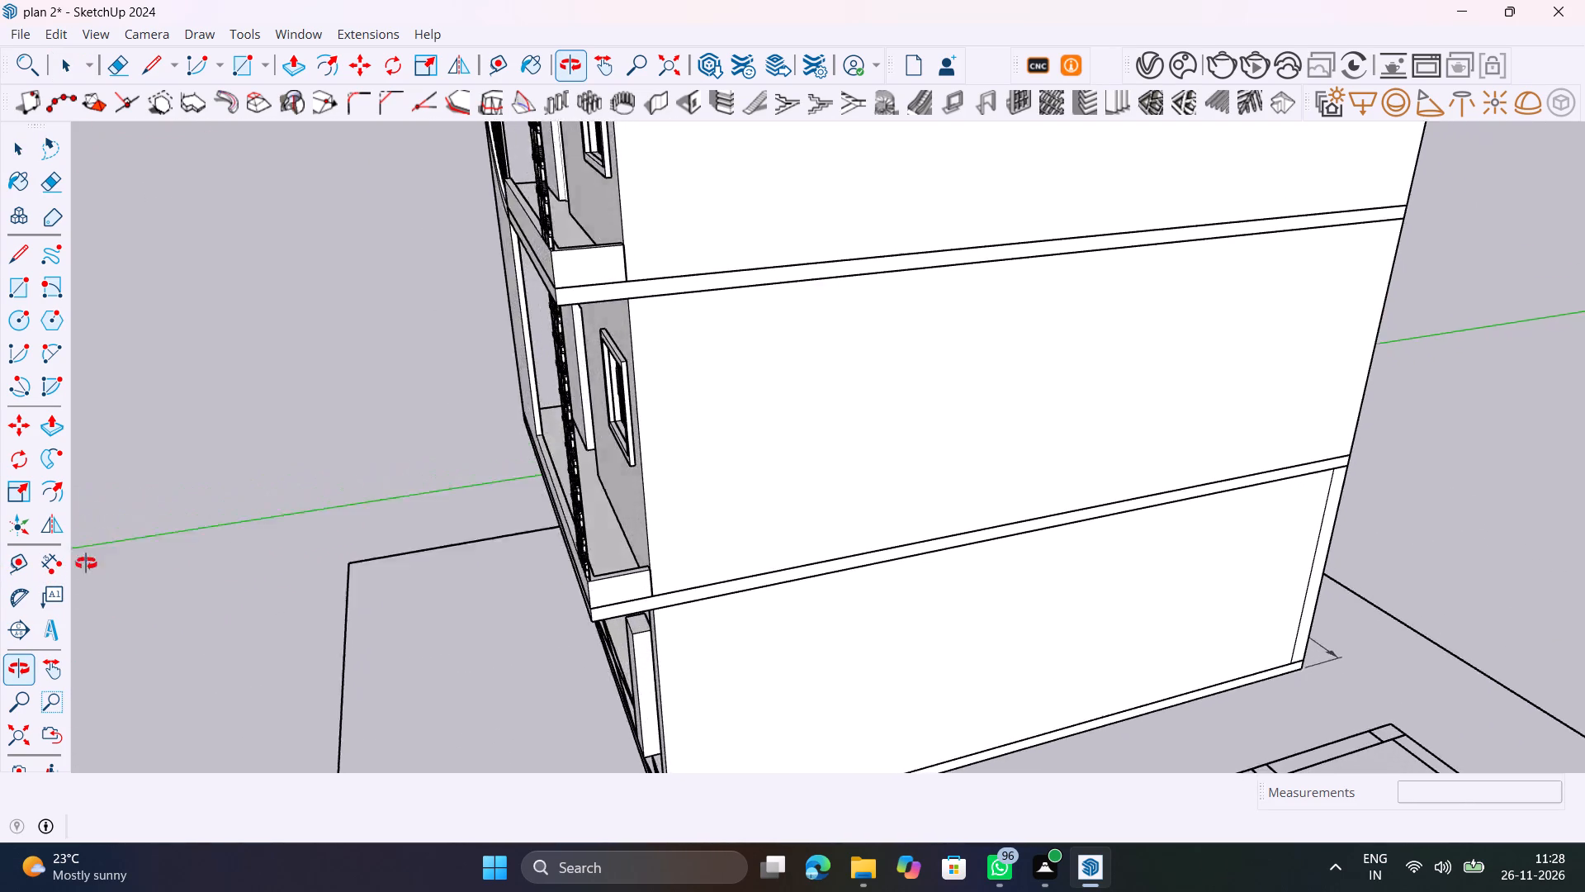
middle_drag(86, 563, 488, 589)
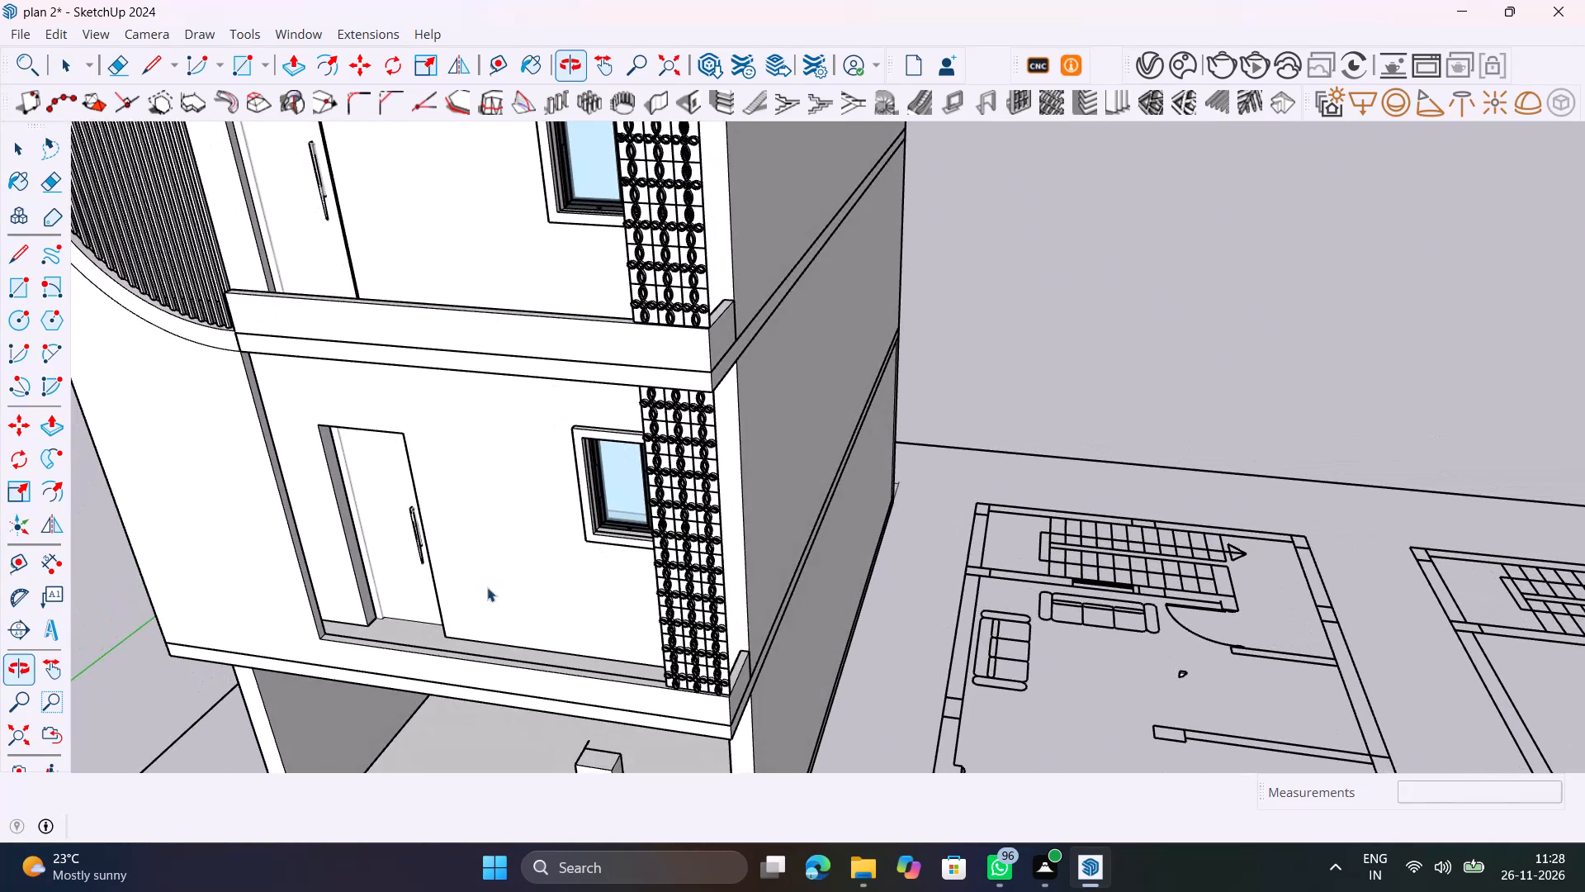
scroll(693, 654, up, 2)
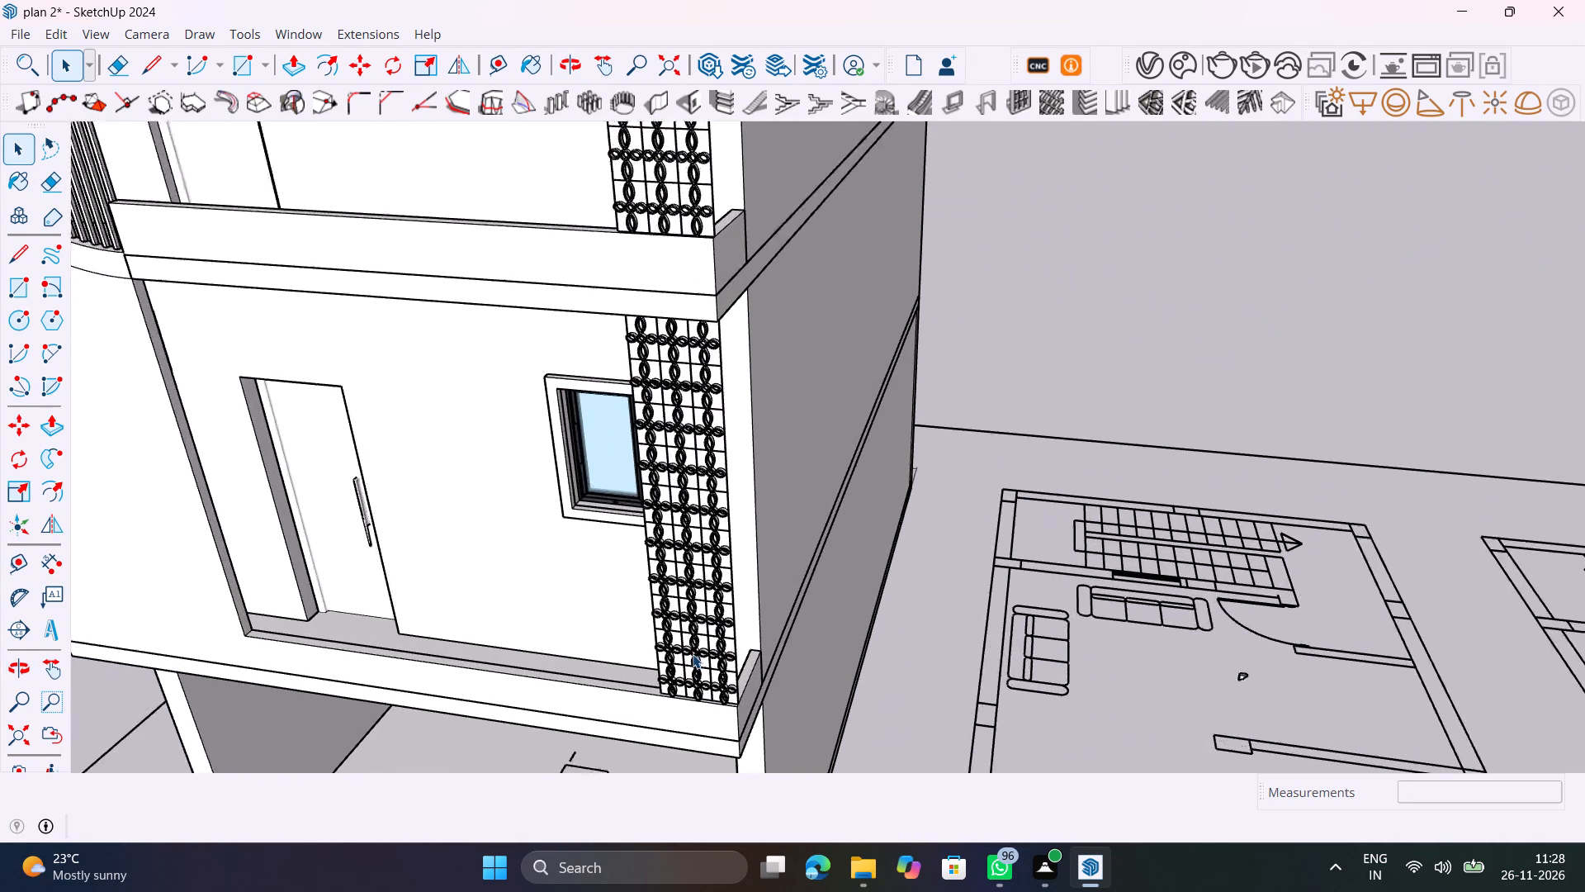
scroll(693, 654, up, 3)
middle_drag(691, 654, 451, 573)
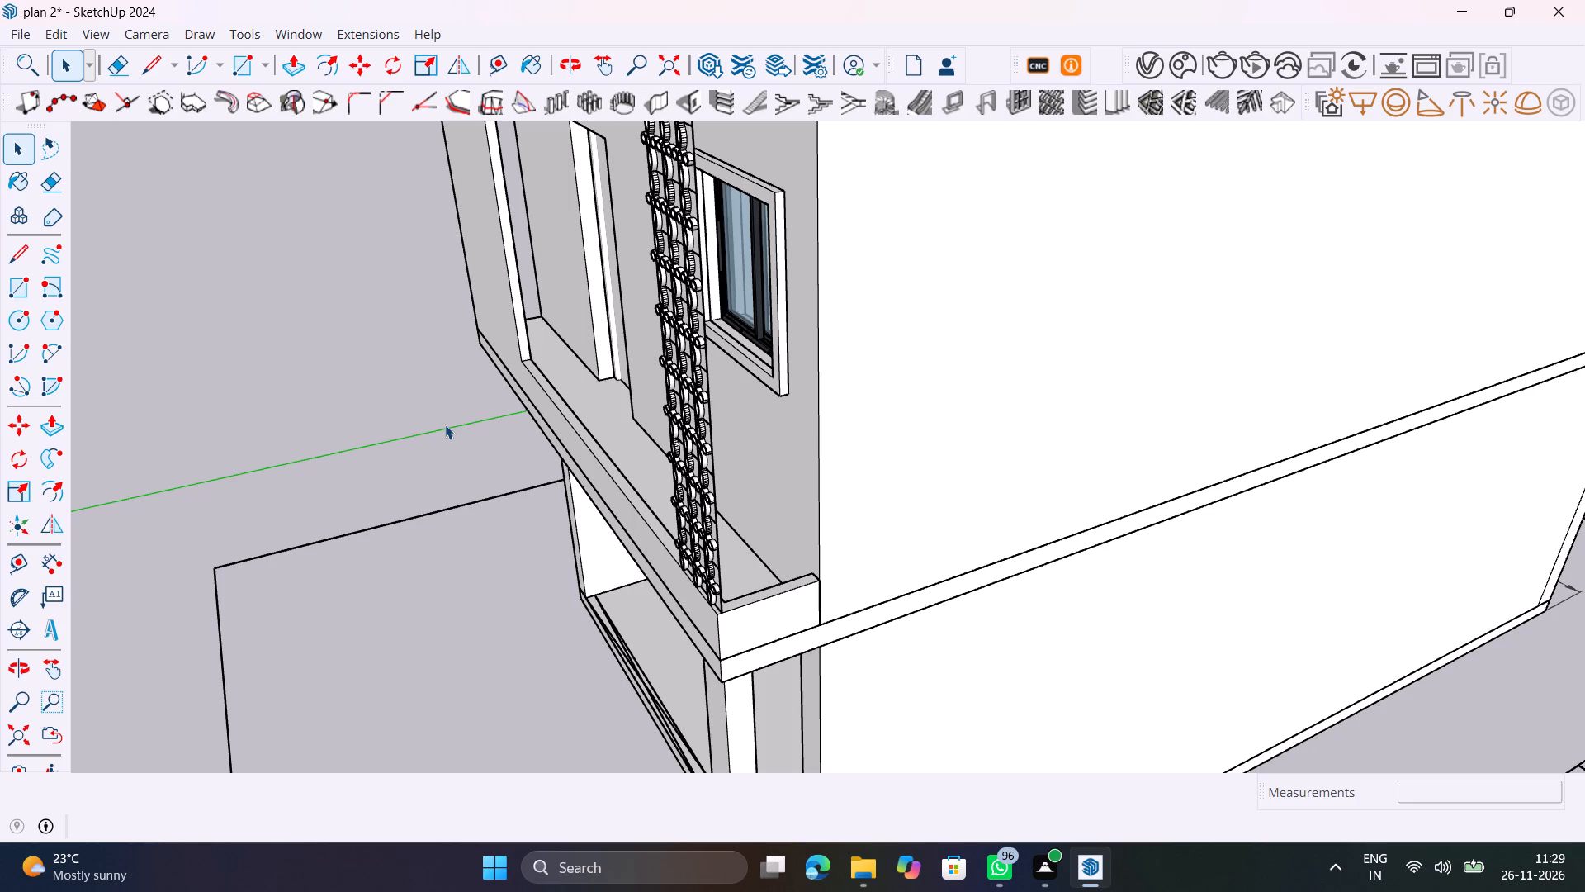
scroll(522, 456, down, 4)
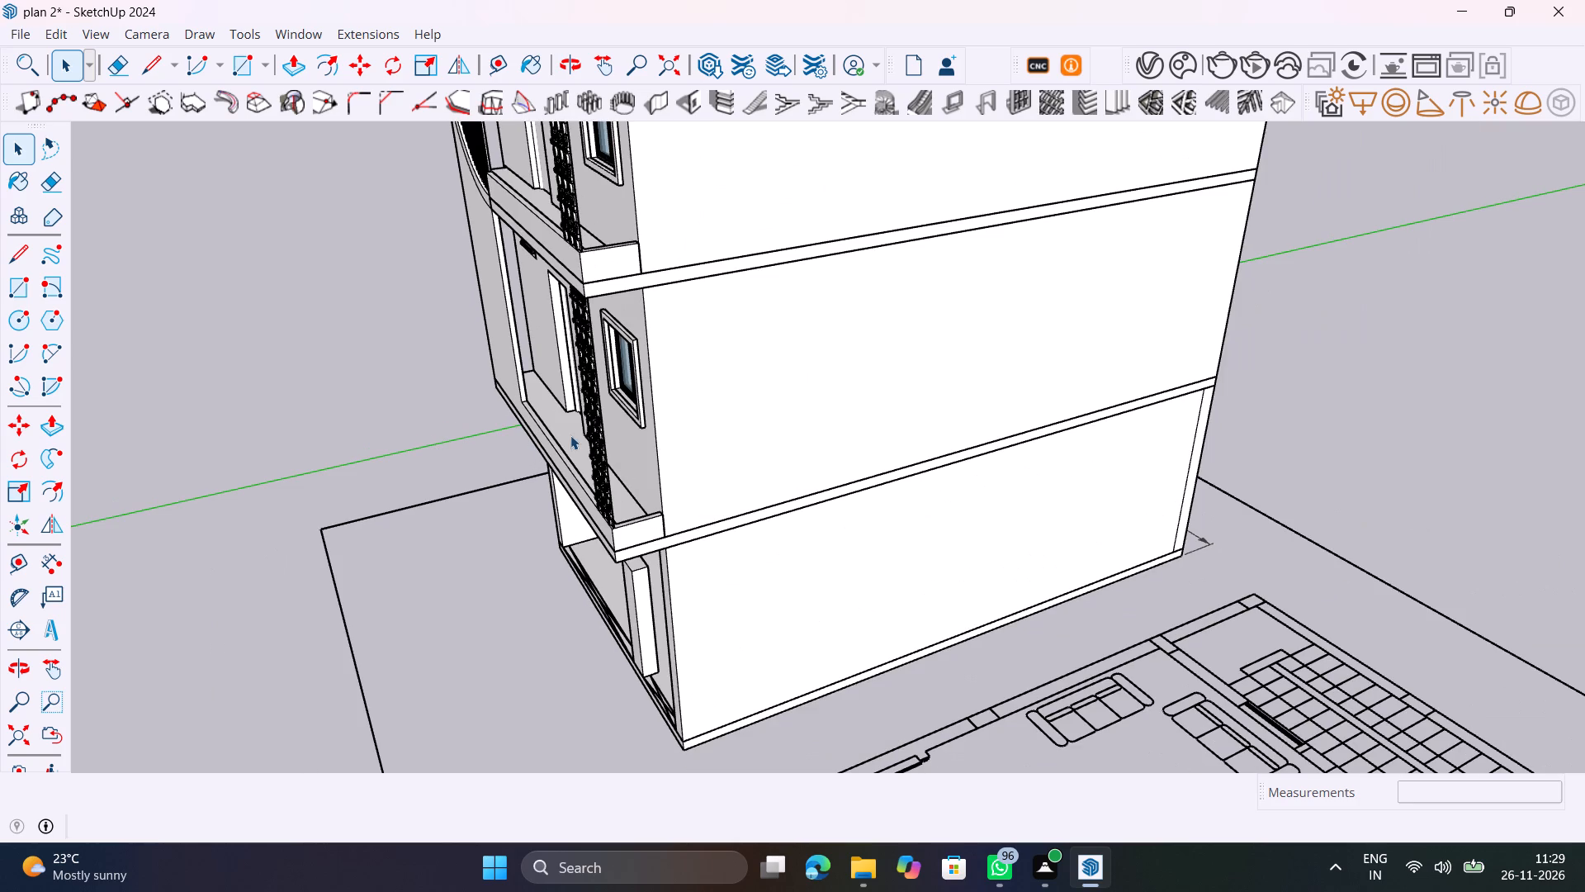
scroll(603, 462, up, 6)
click(604, 463)
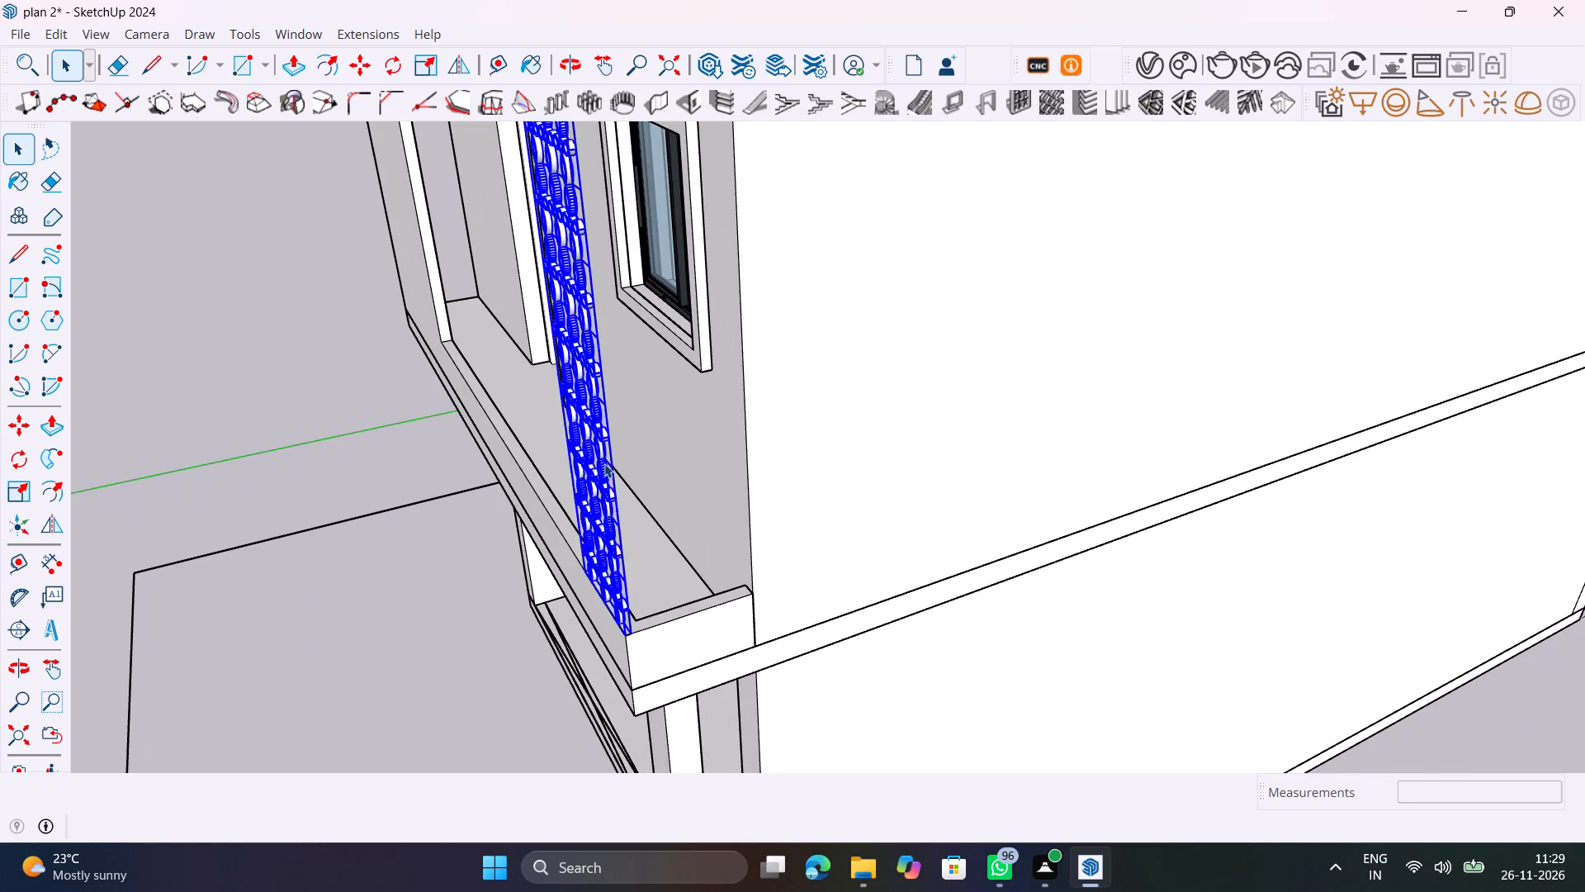
scroll(604, 463, up, 4)
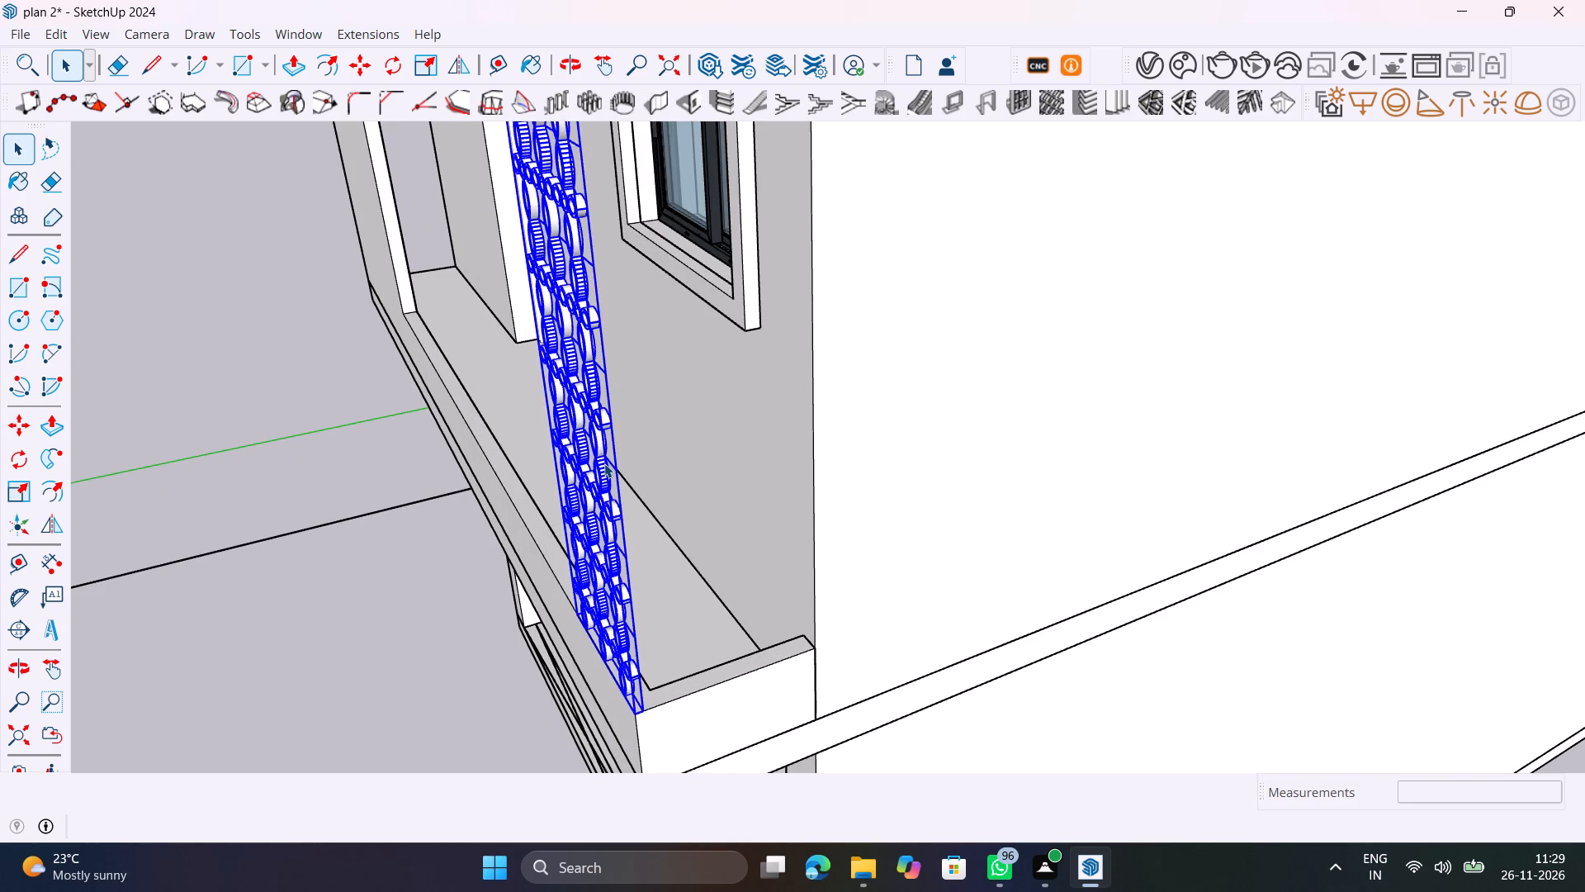
key(q)
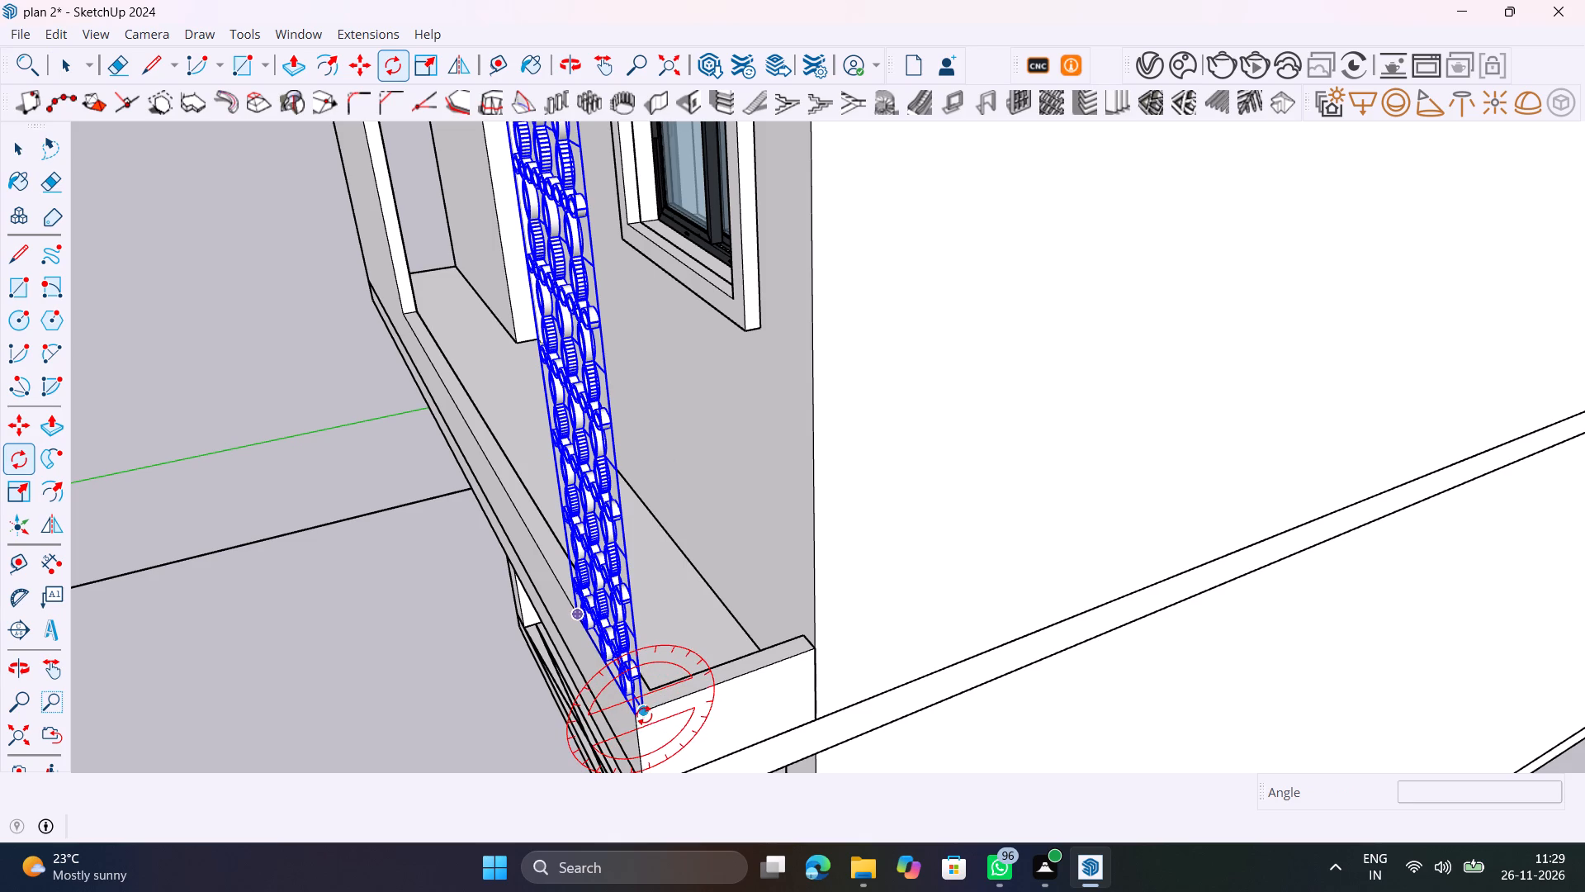
key(Up)
click(646, 703)
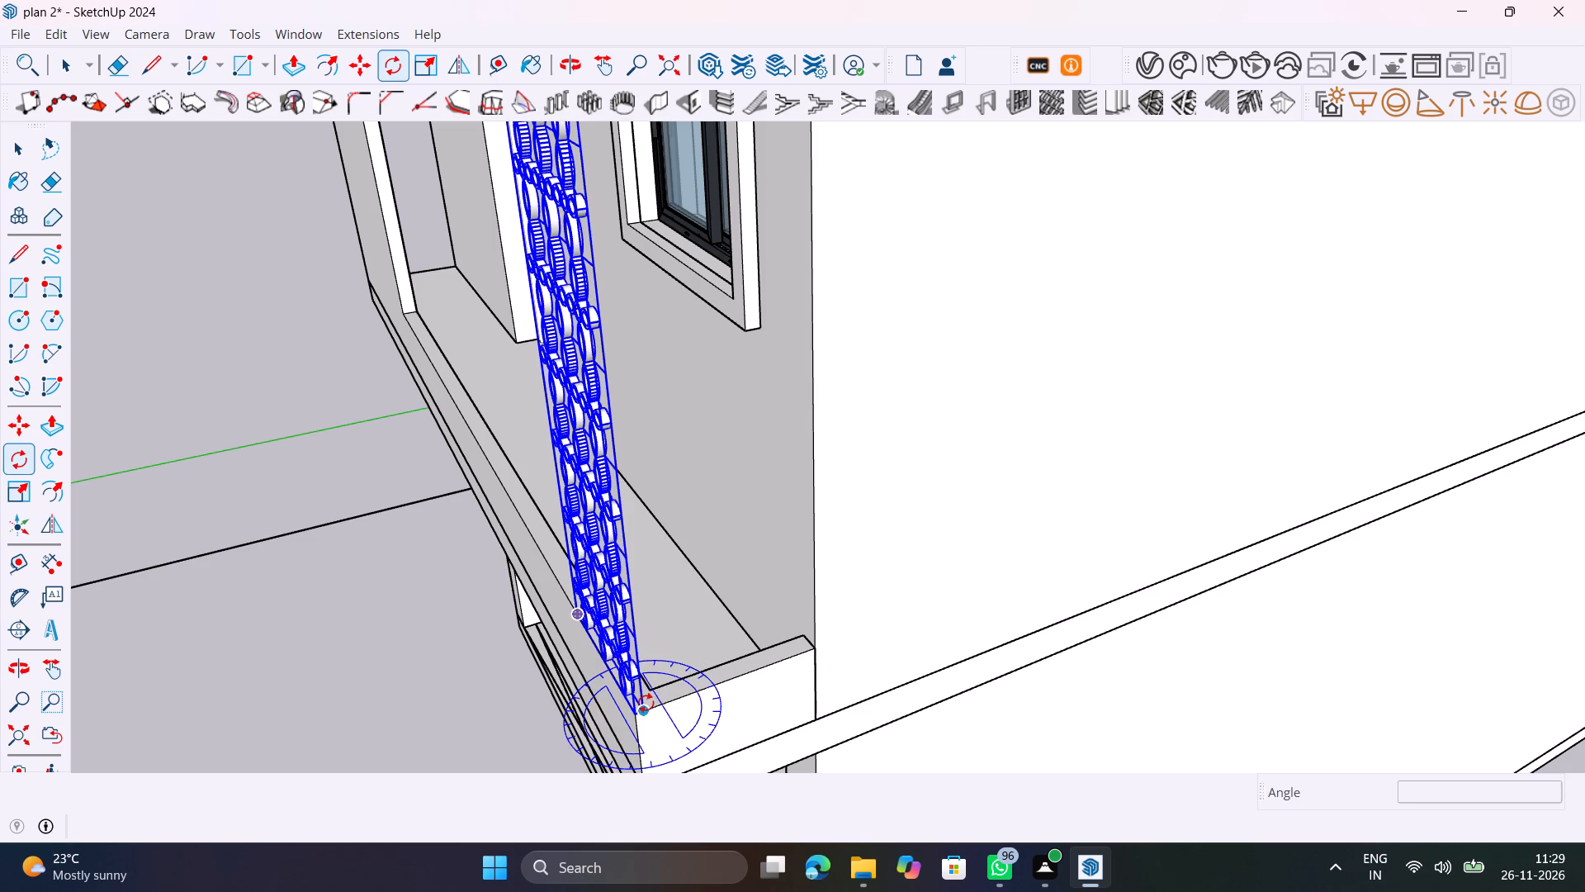
click(728, 676)
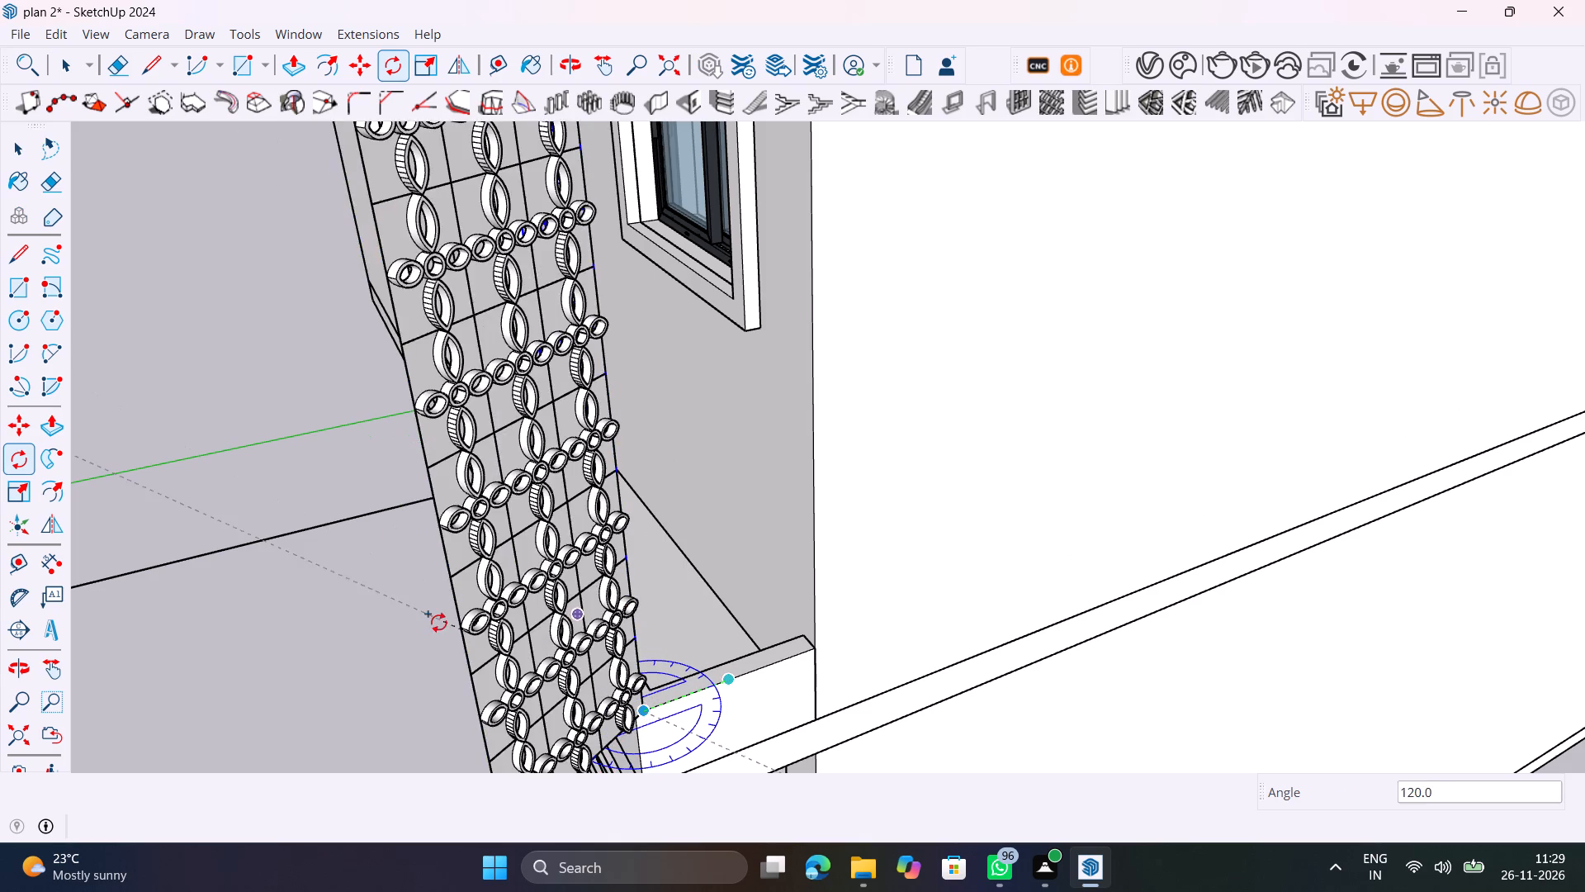
text(90)
key(Return)
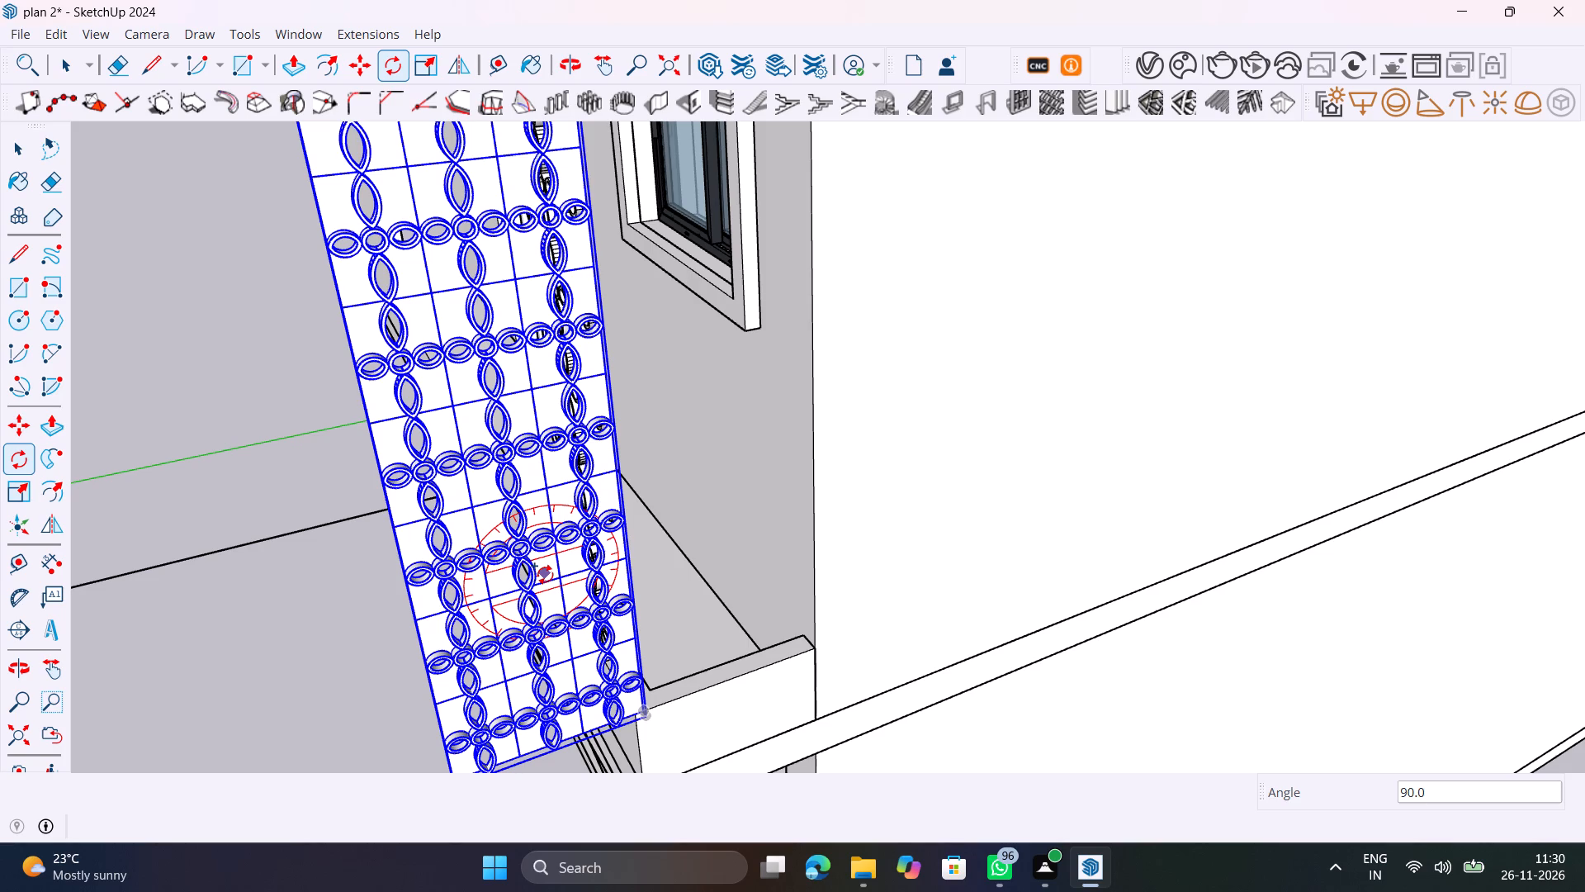
key(Escape)
key(space)
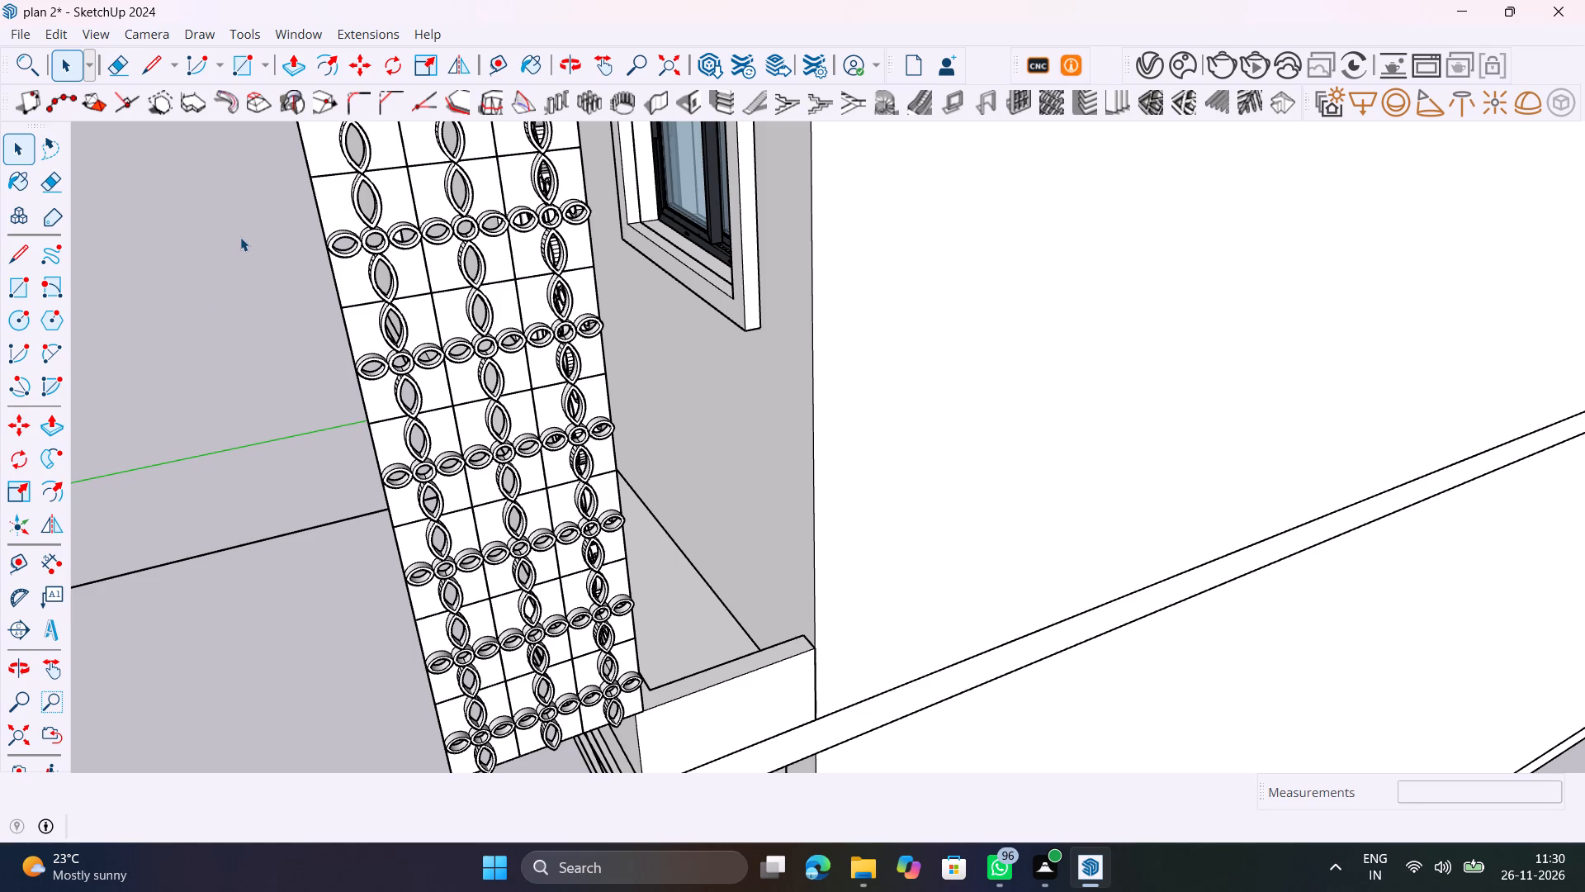
Move the rotated screen copy about 1' 11" along the side parapet so its bottom corner meets the building's side wall.
scroll(372, 257, down, 3)
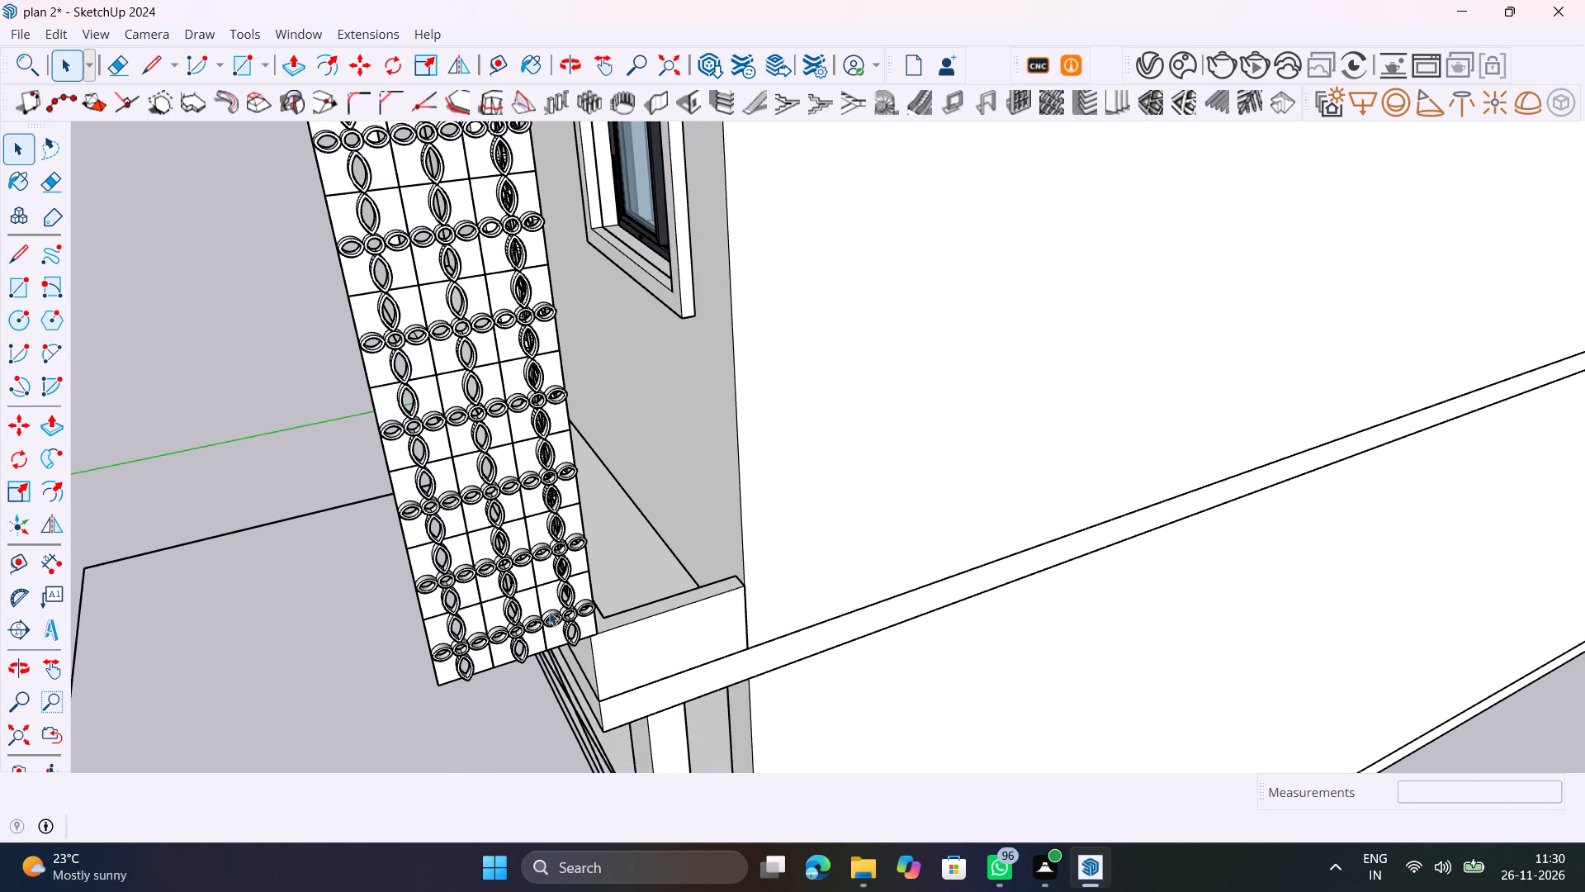
scroll(550, 616, up, 5)
click(534, 582)
middle_drag(528, 660, 785, 581)
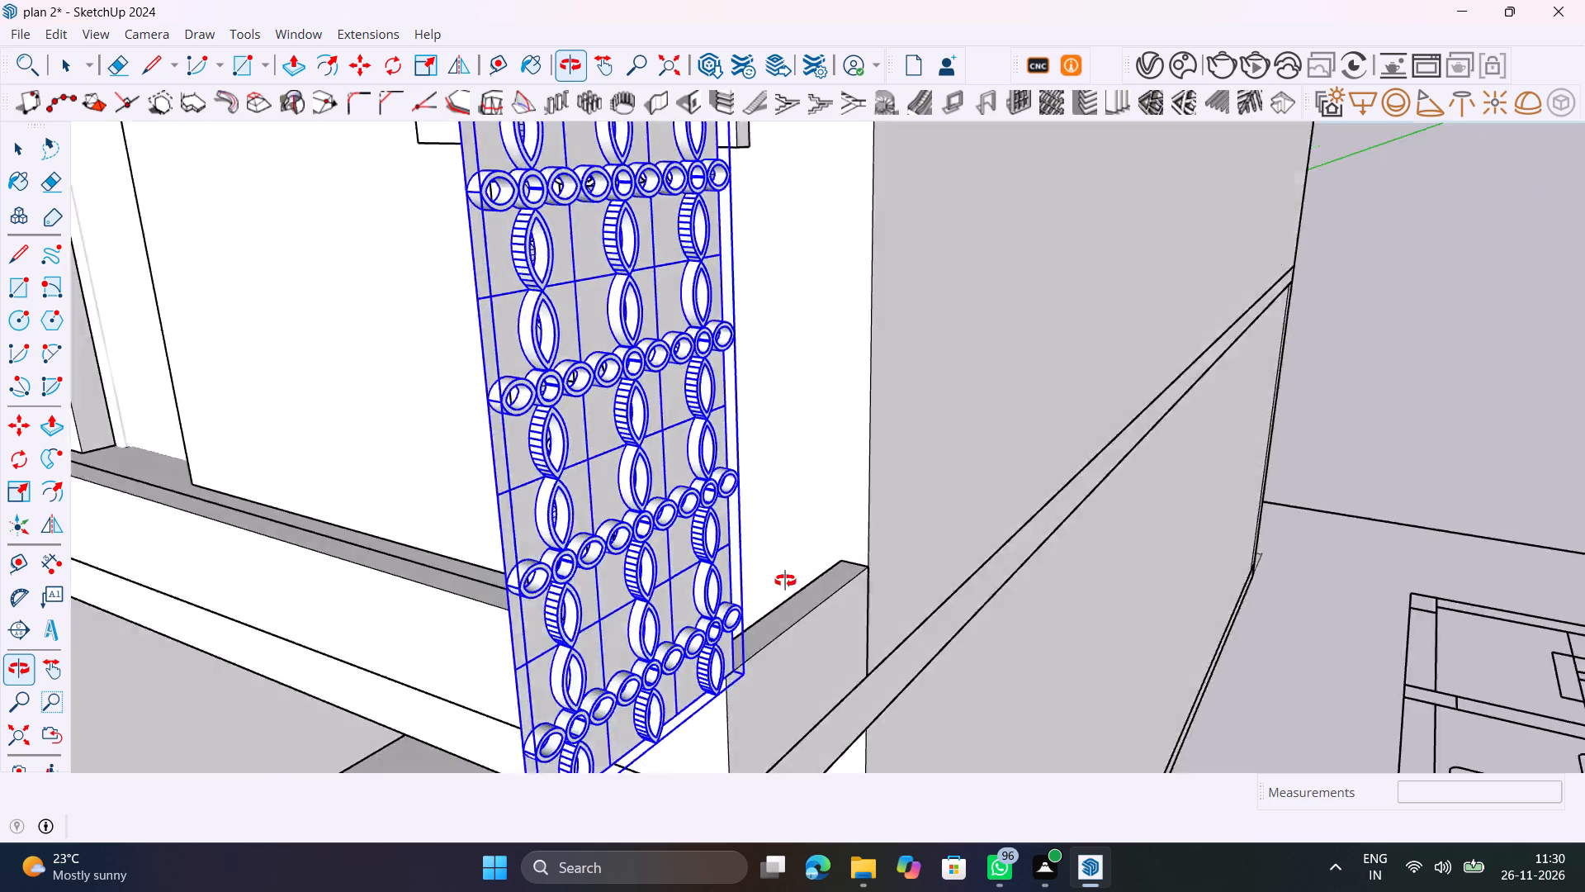
middle_drag(785, 581, 537, 660)
key(m)
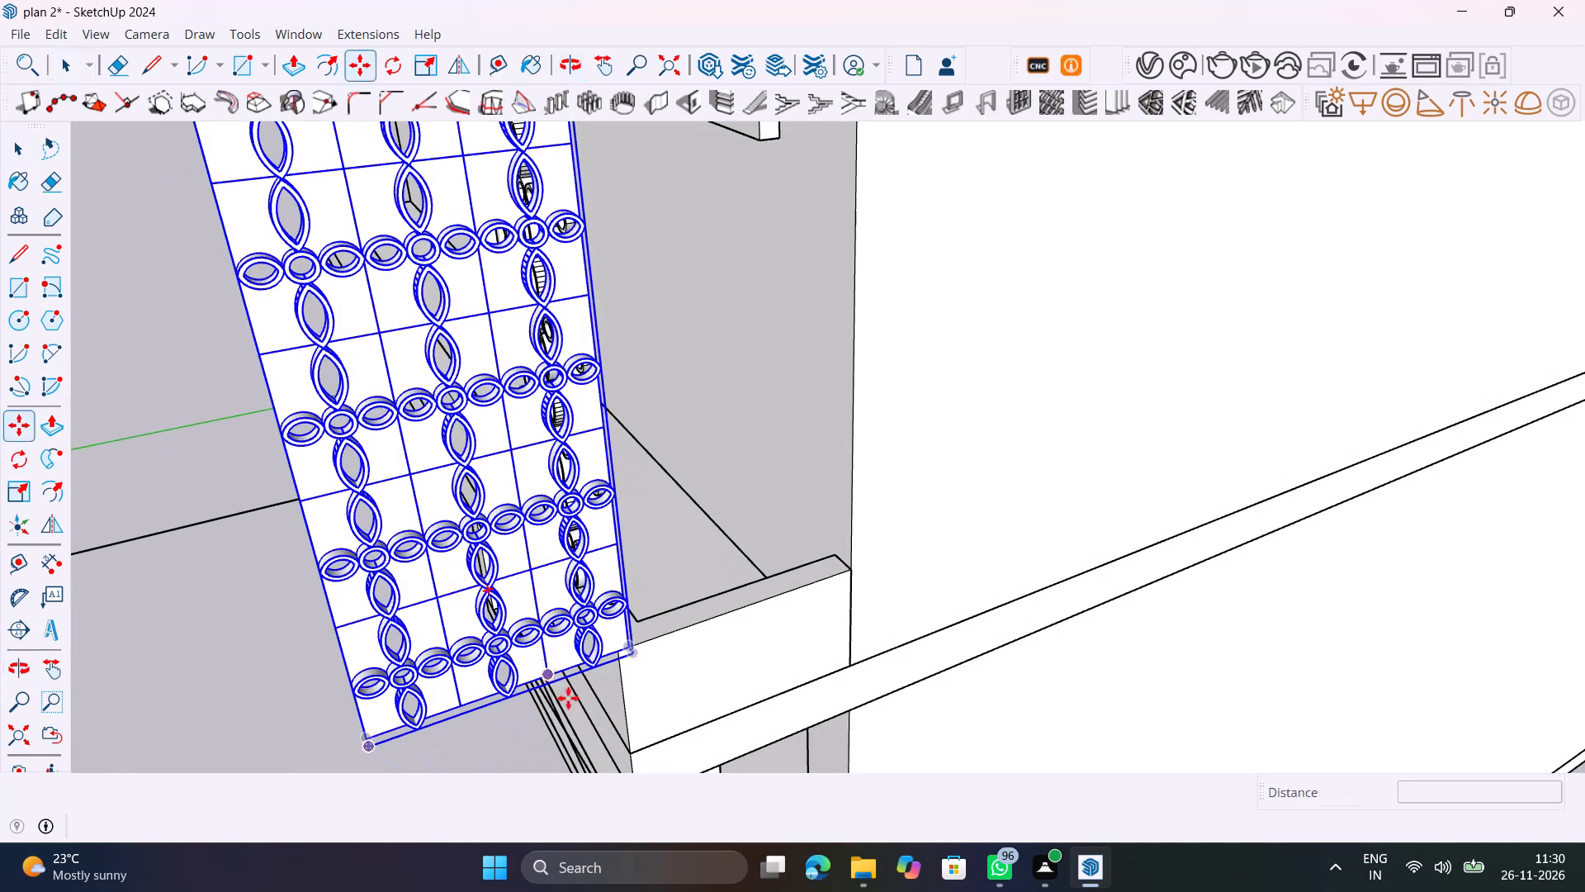
click(639, 650)
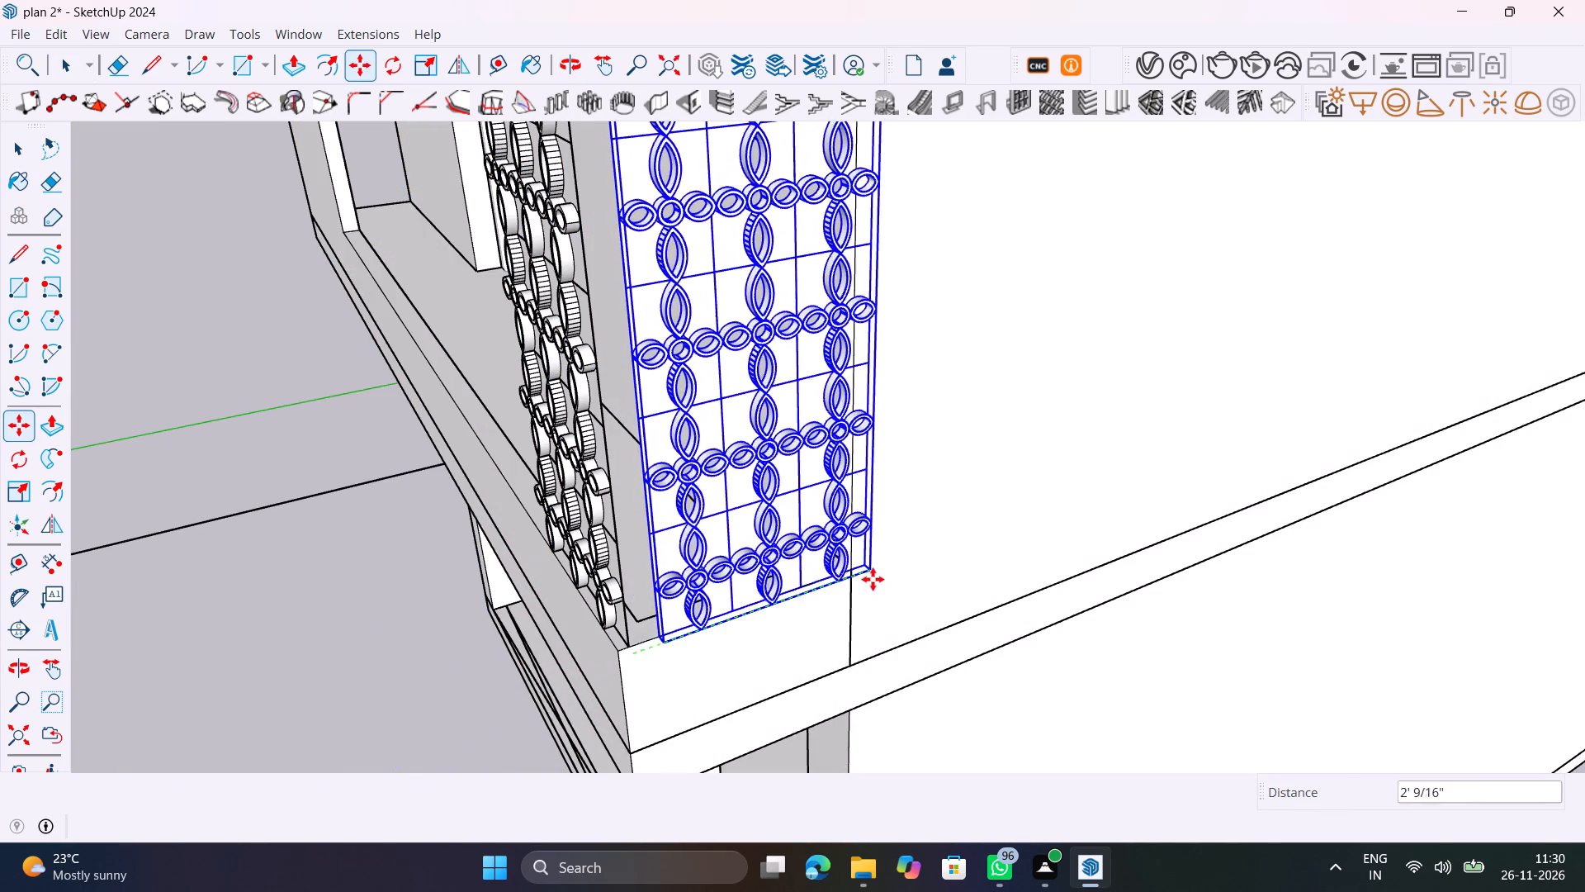
click(845, 566)
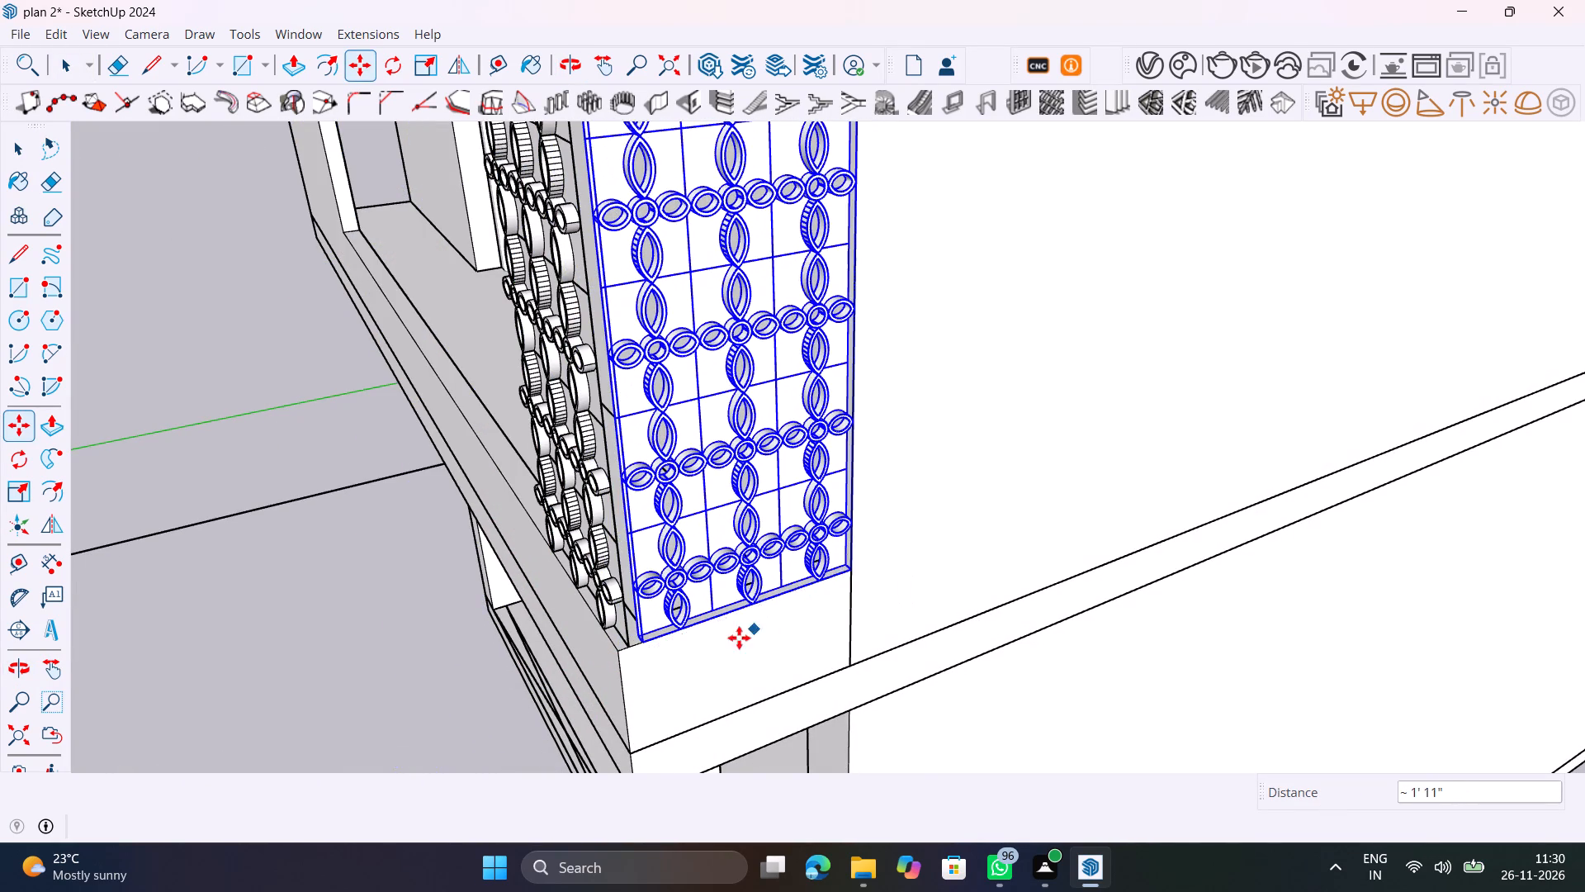
middle_drag(784, 637, 949, 619)
key(space)
scroll(835, 638, down, 11)
click(223, 553)
Copy the lower balcony's side screen about 10' 6 9/16" straight up the blue axis onto the upper balcony's side parapet.
middle_drag(349, 644, 195, 625)
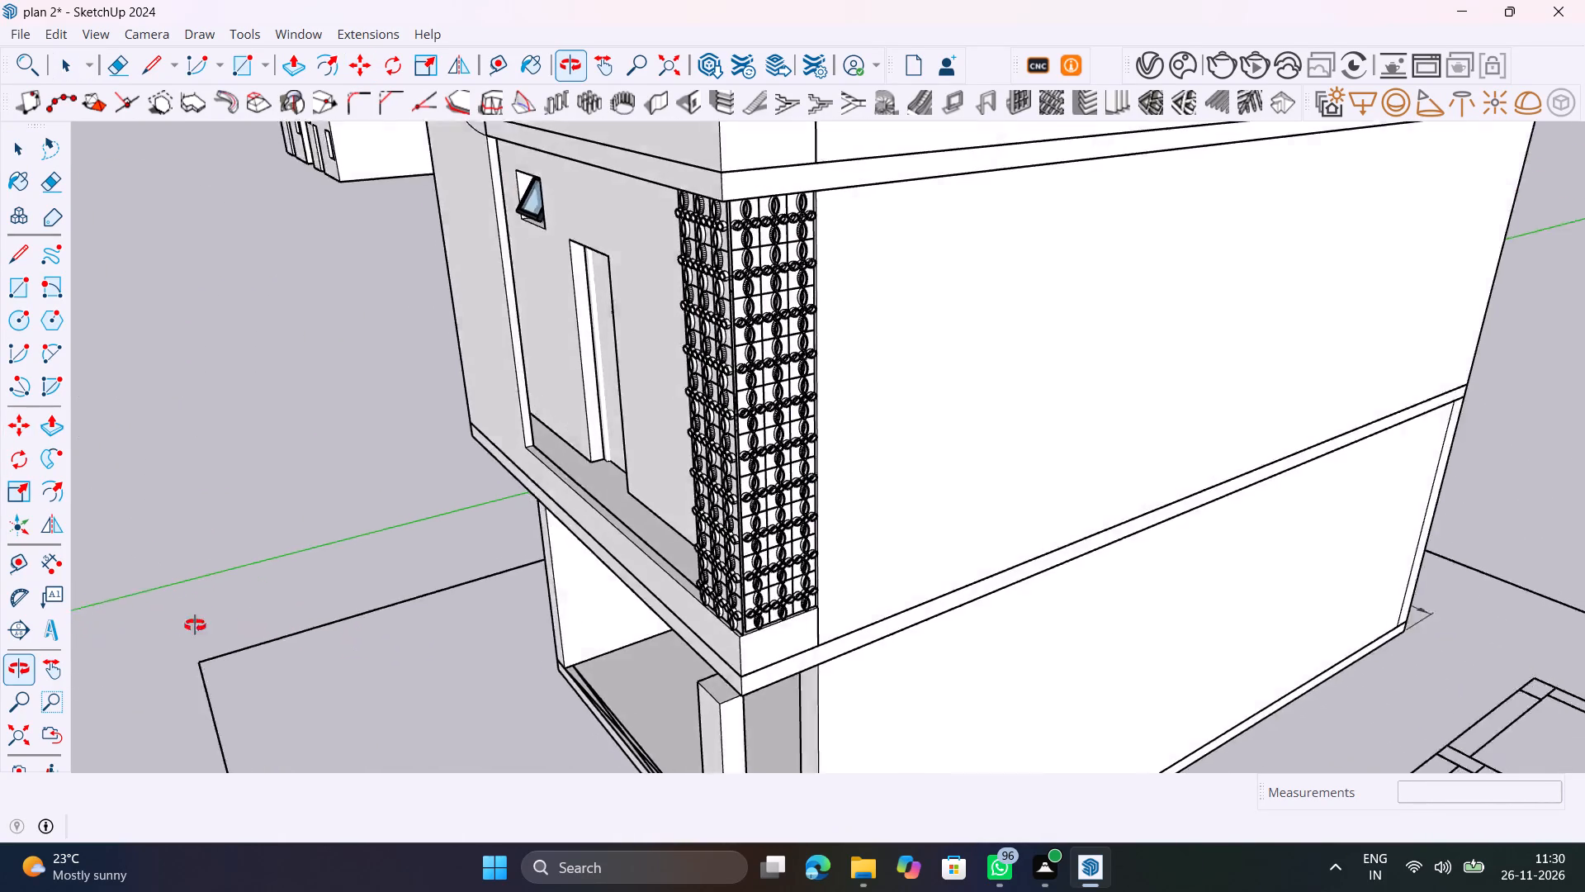
middle_drag(195, 625, 150, 624)
scroll(389, 600, down, 1)
middle_drag(488, 635, 602, 616)
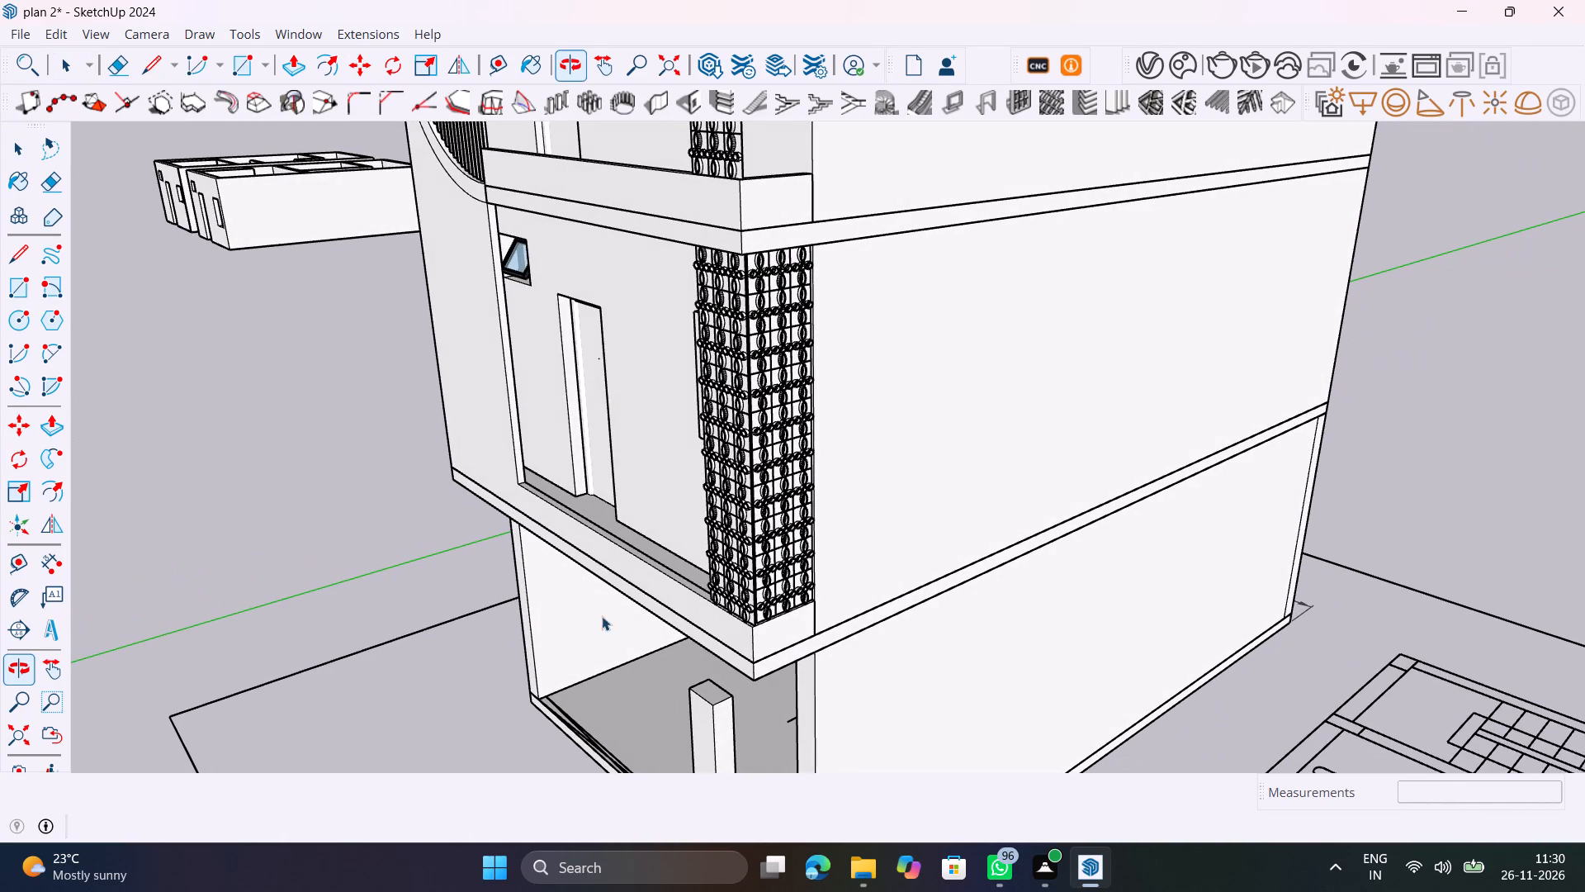
scroll(802, 585, up, 11)
click(797, 585)
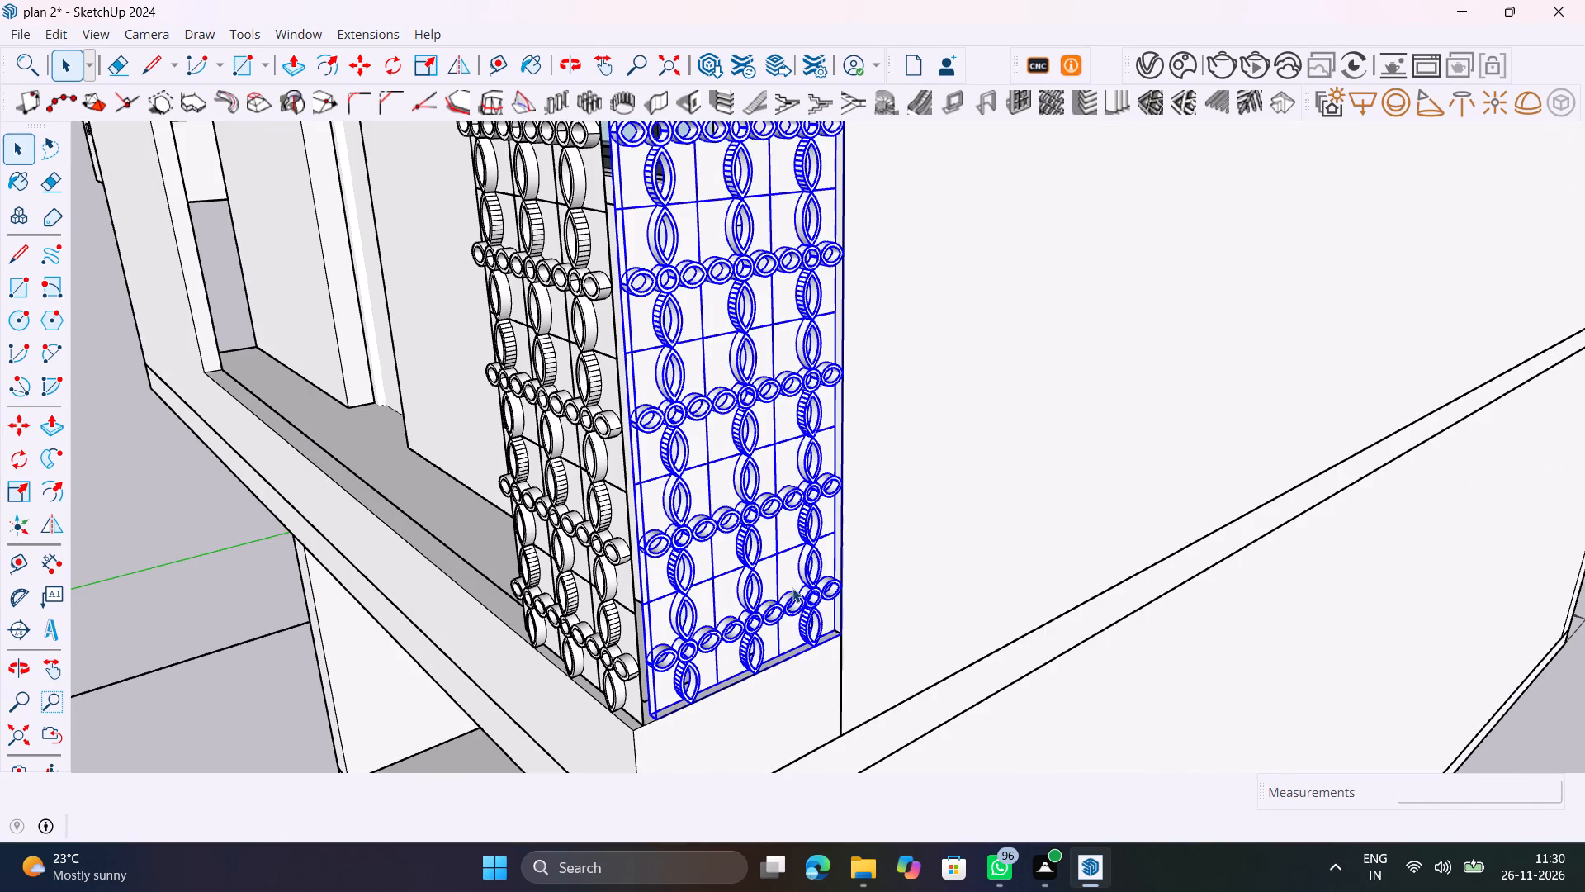
middle_drag(820, 625, 655, 638)
scroll(655, 638, up, 1)
scroll(772, 621, up, 3)
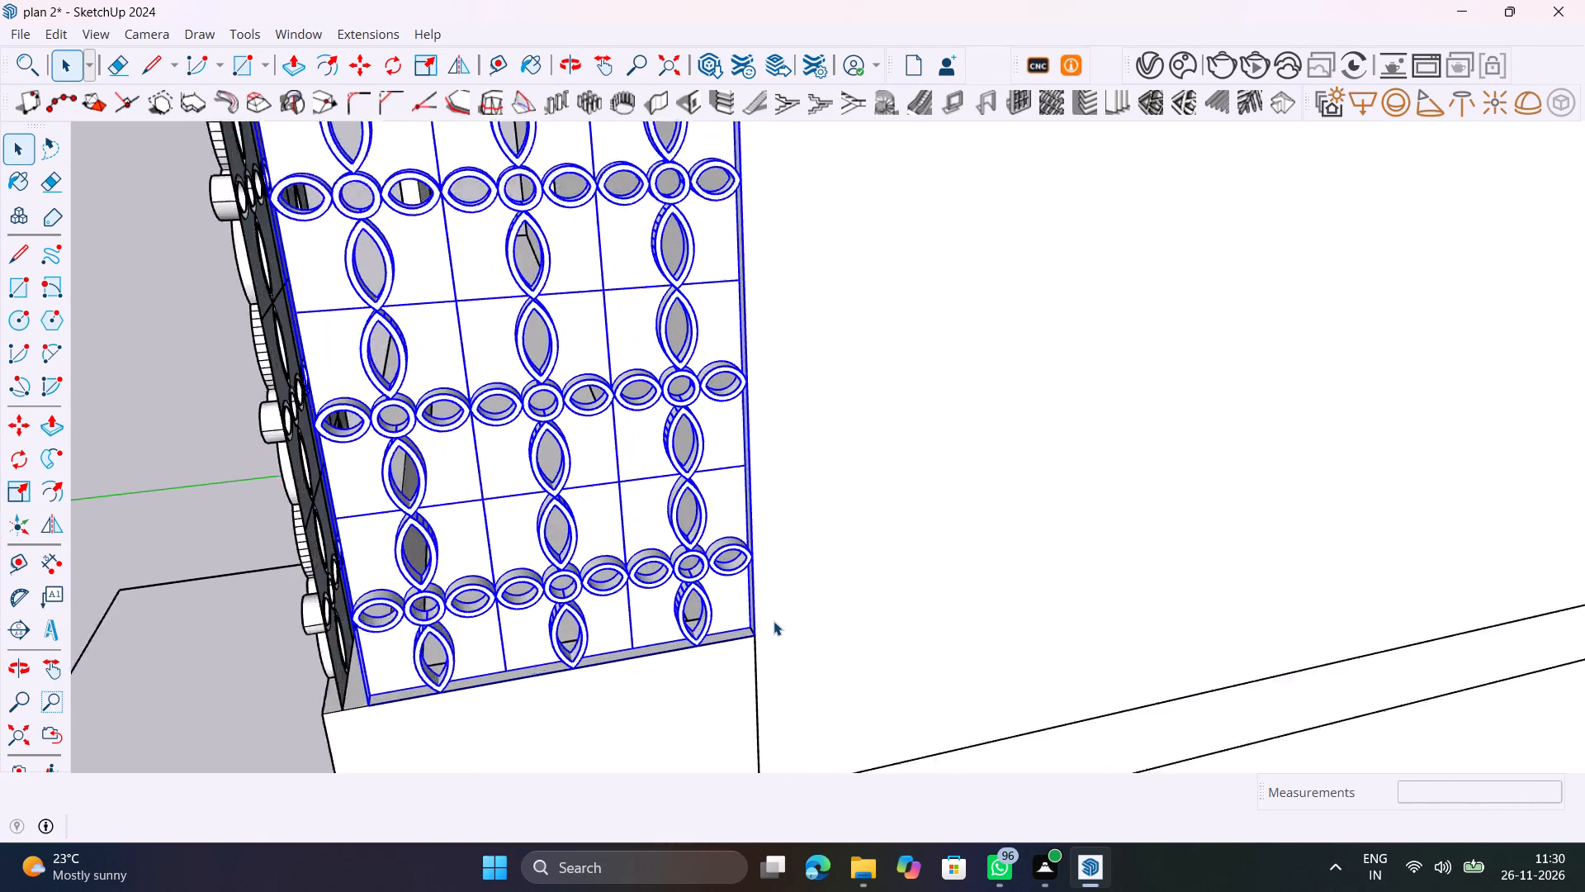
scroll(774, 621, up, 3)
key(m)
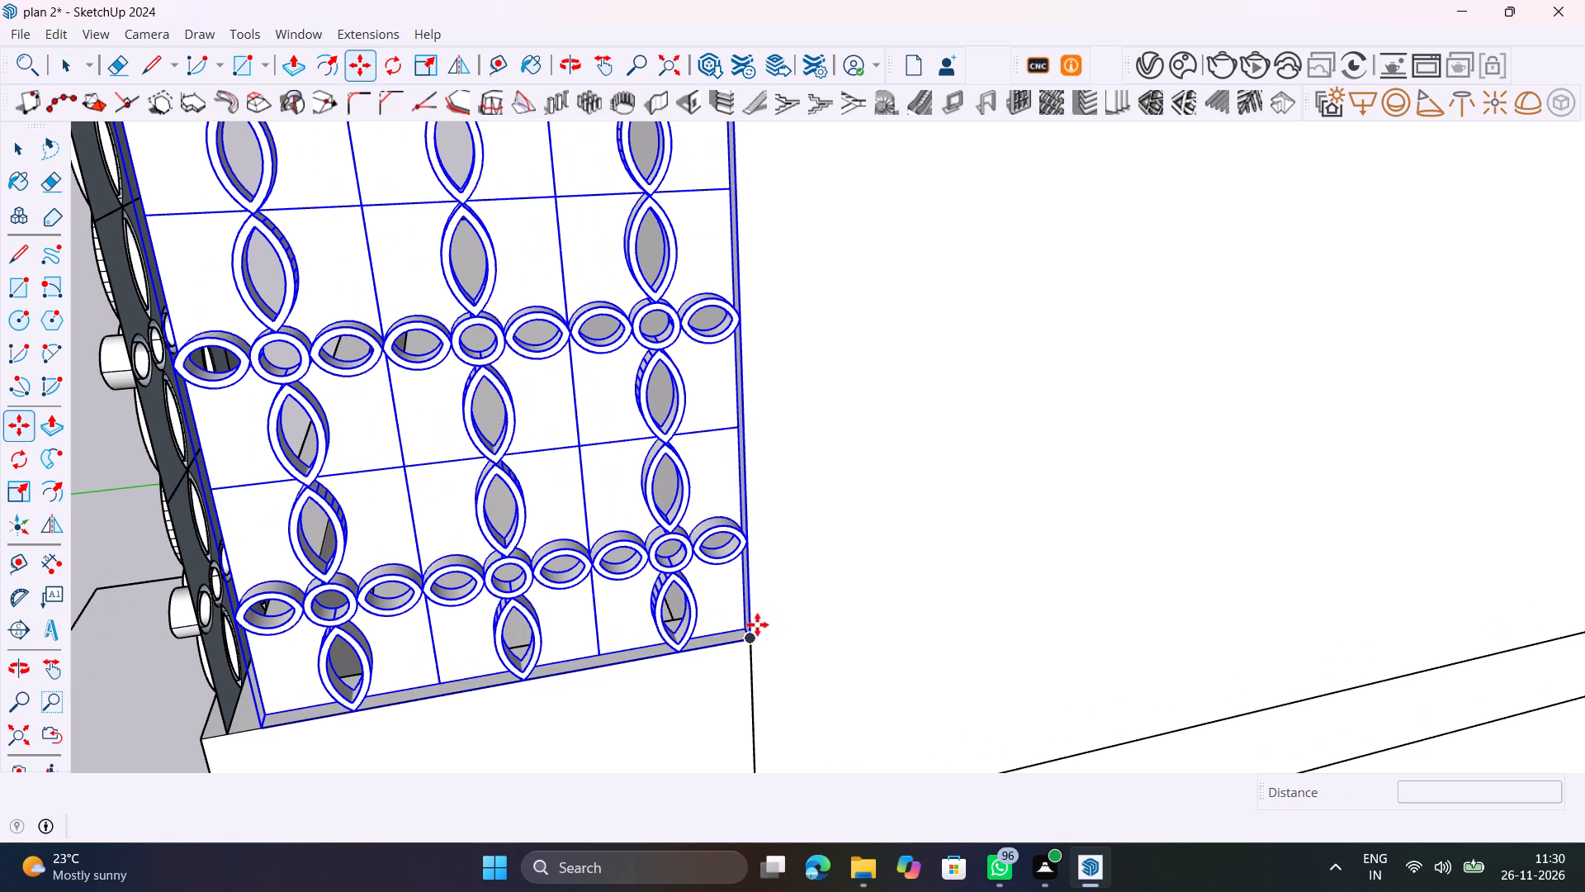
click(747, 635)
scroll(735, 477, down, 12)
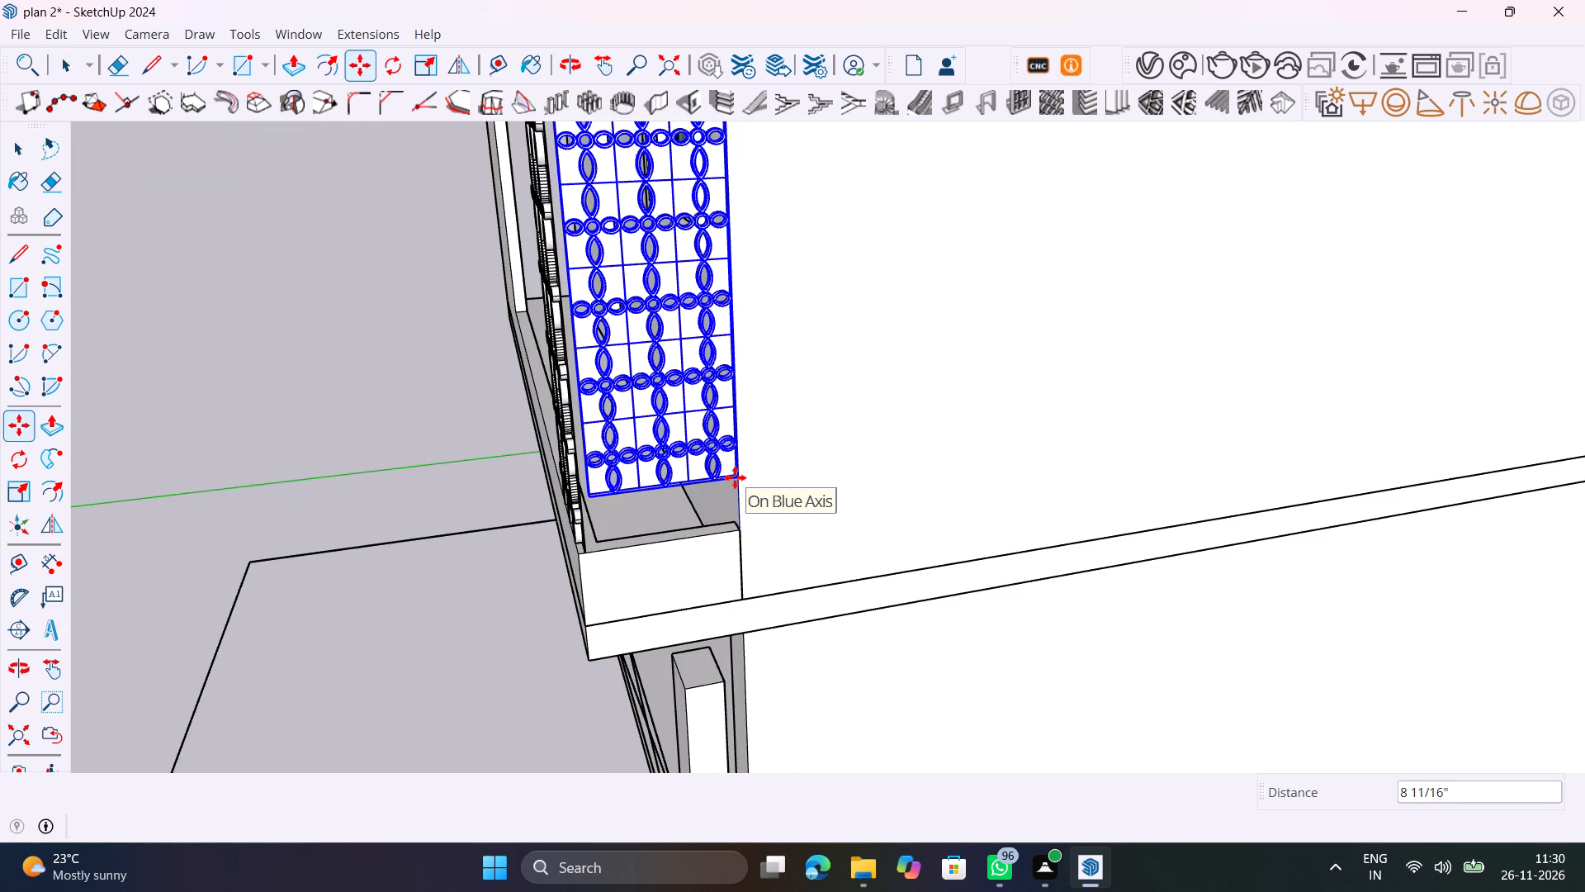
scroll(740, 381, down, 5)
shift+middle_drag(748, 400, 733, 779)
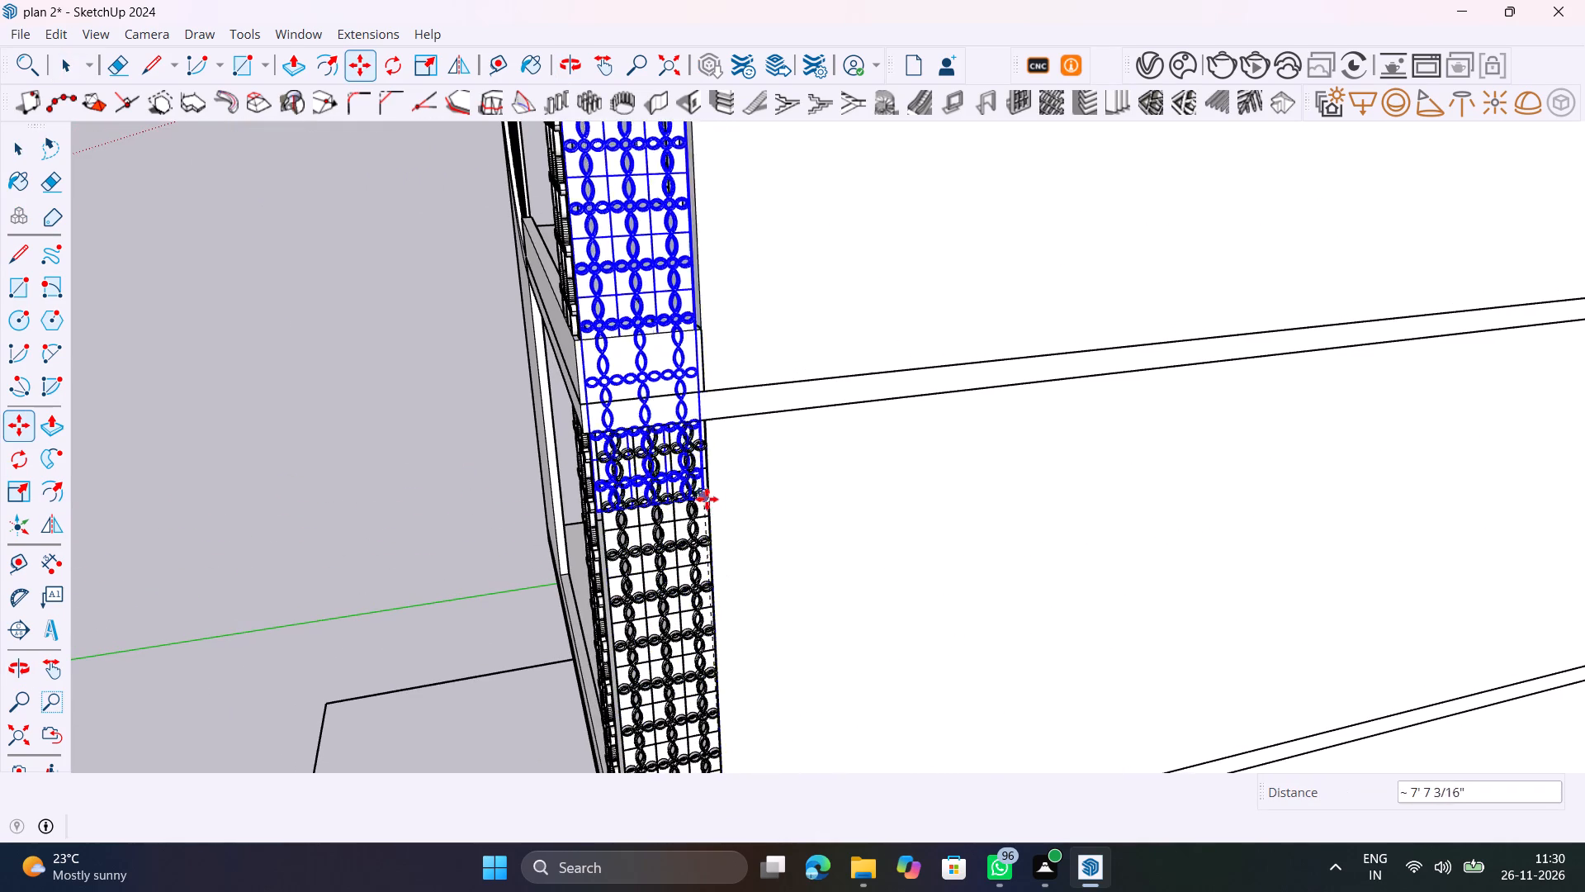
shift+middle_drag(708, 415, 725, 671)
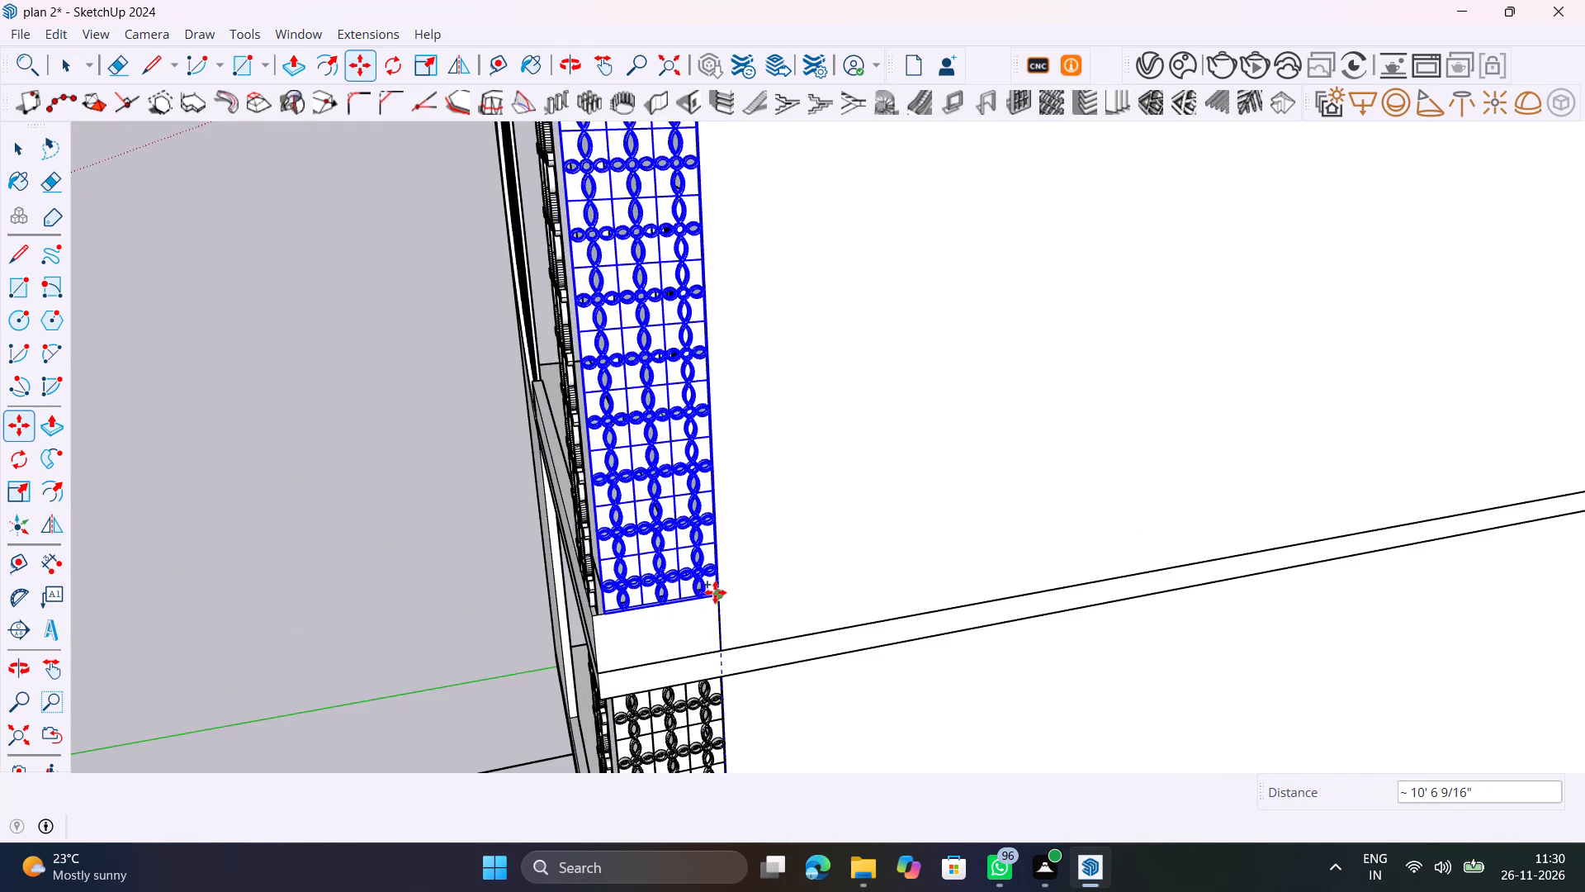
scroll(717, 592, up, 10)
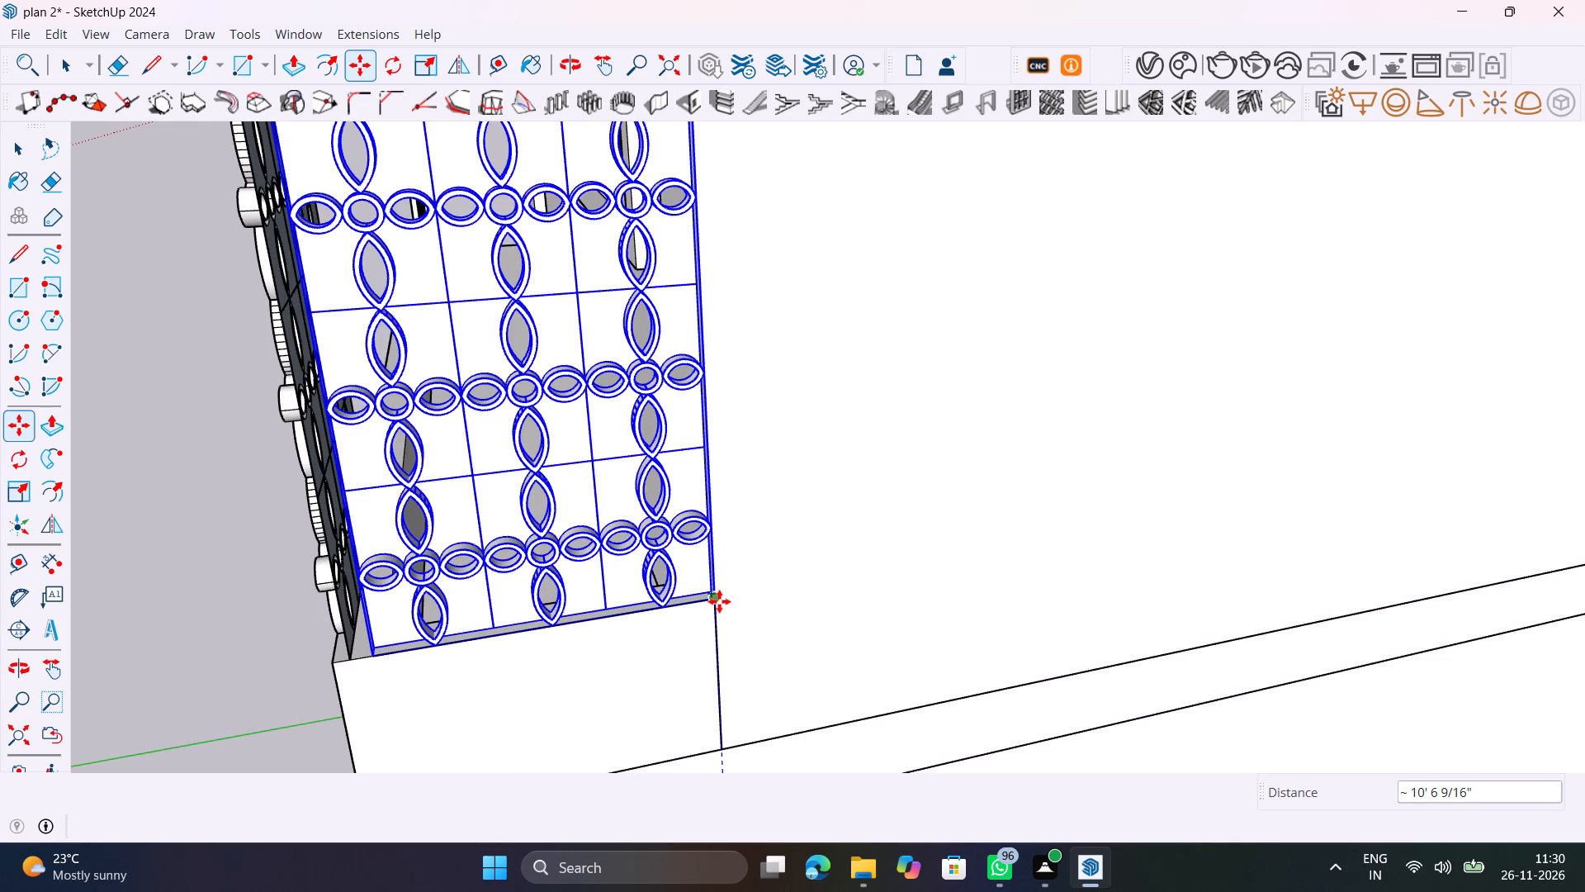
click(719, 601)
scroll(624, 682, down, 11)
key(space)
middle_drag(655, 683, 752, 675)
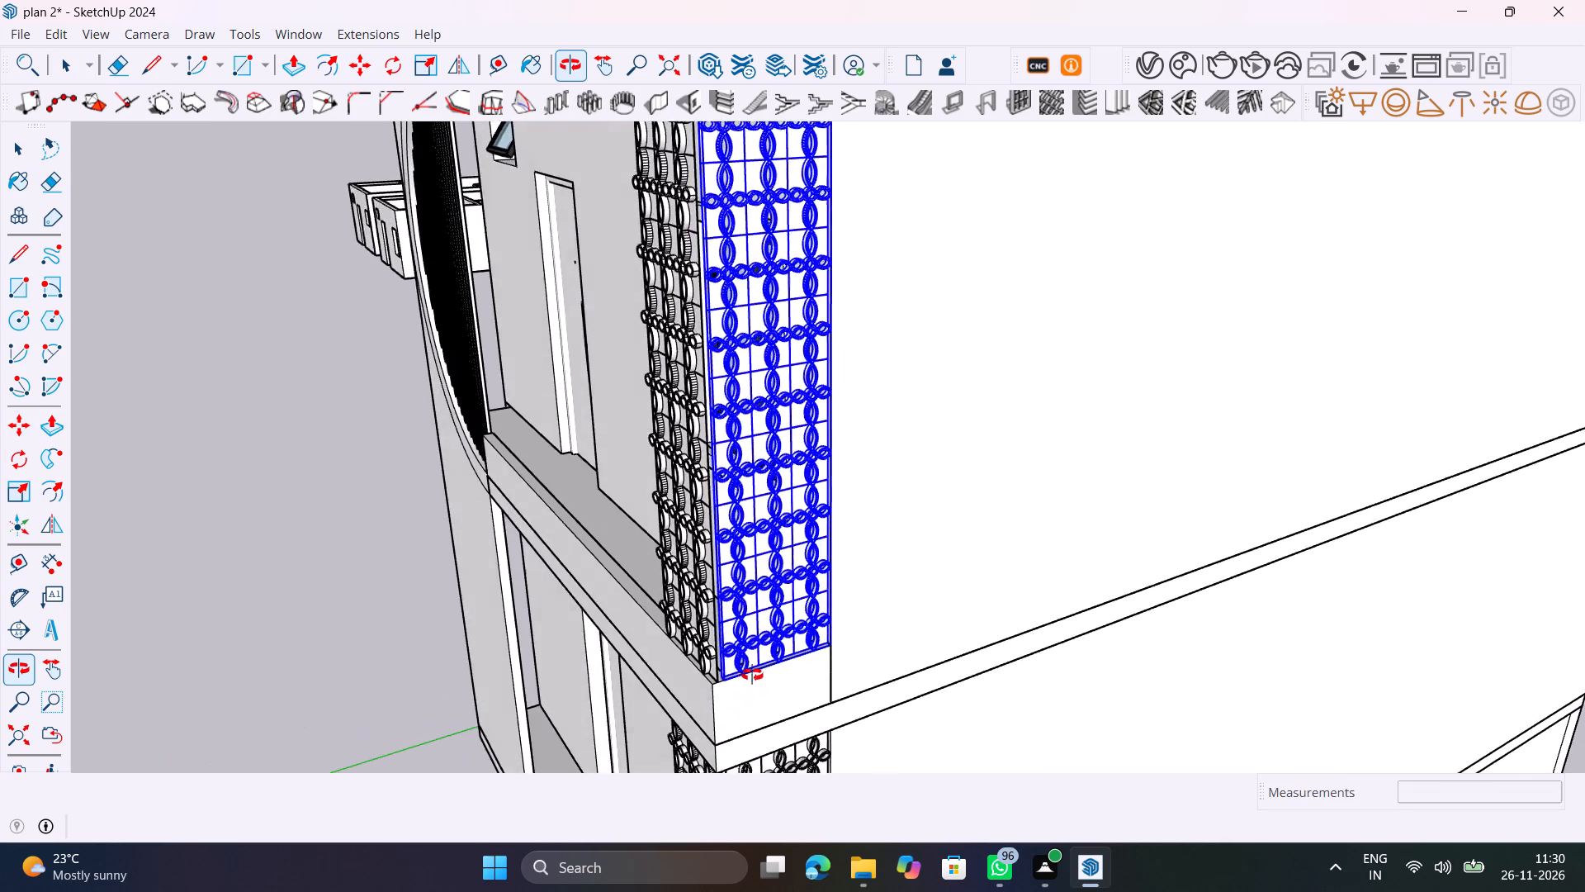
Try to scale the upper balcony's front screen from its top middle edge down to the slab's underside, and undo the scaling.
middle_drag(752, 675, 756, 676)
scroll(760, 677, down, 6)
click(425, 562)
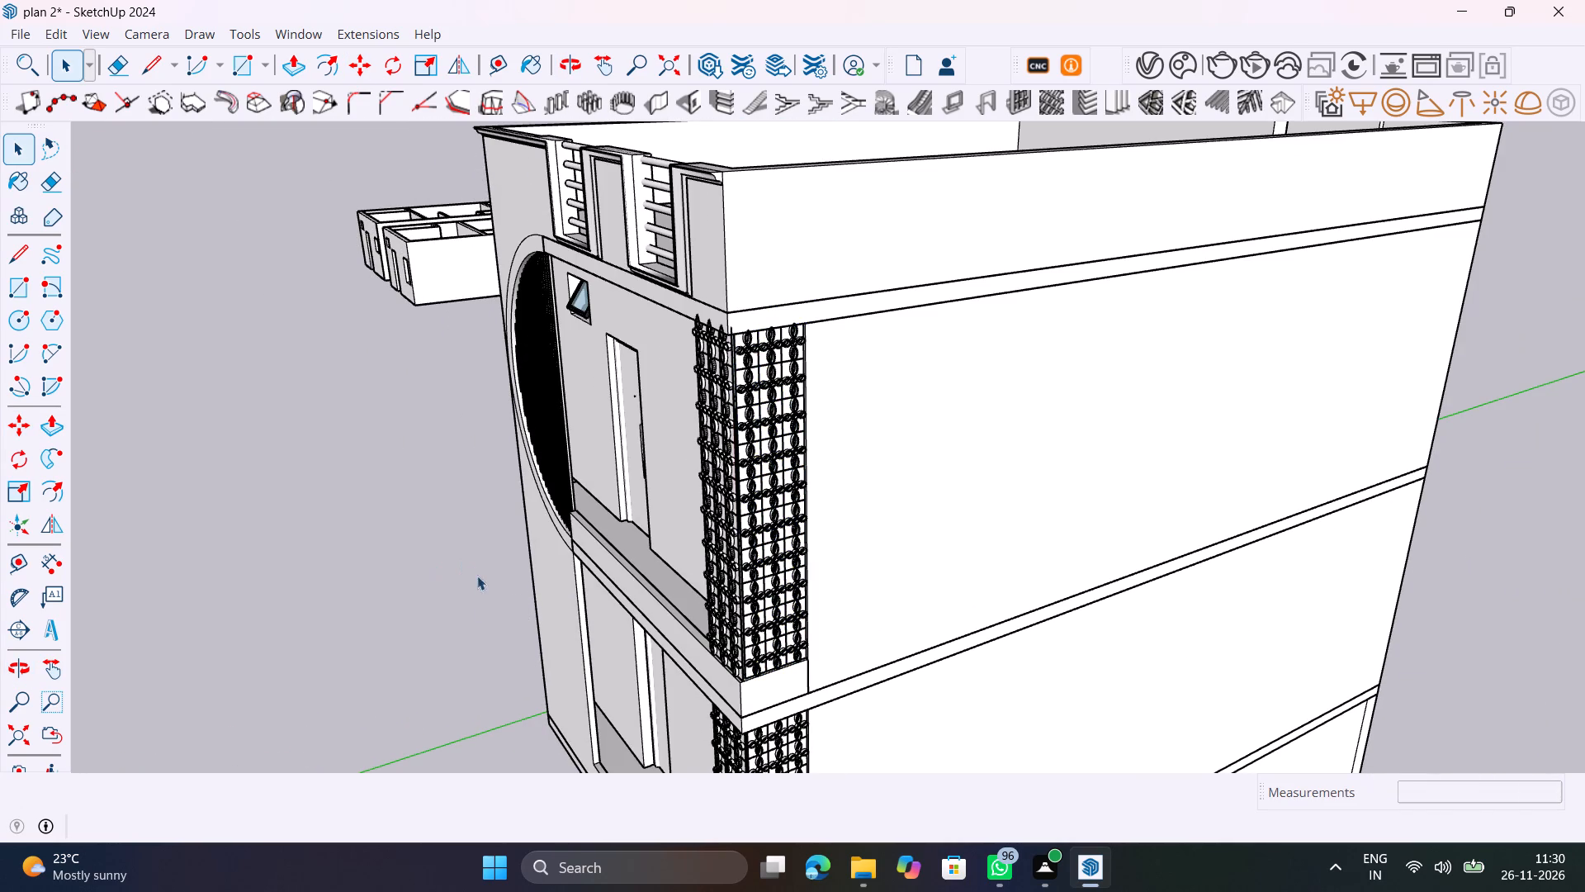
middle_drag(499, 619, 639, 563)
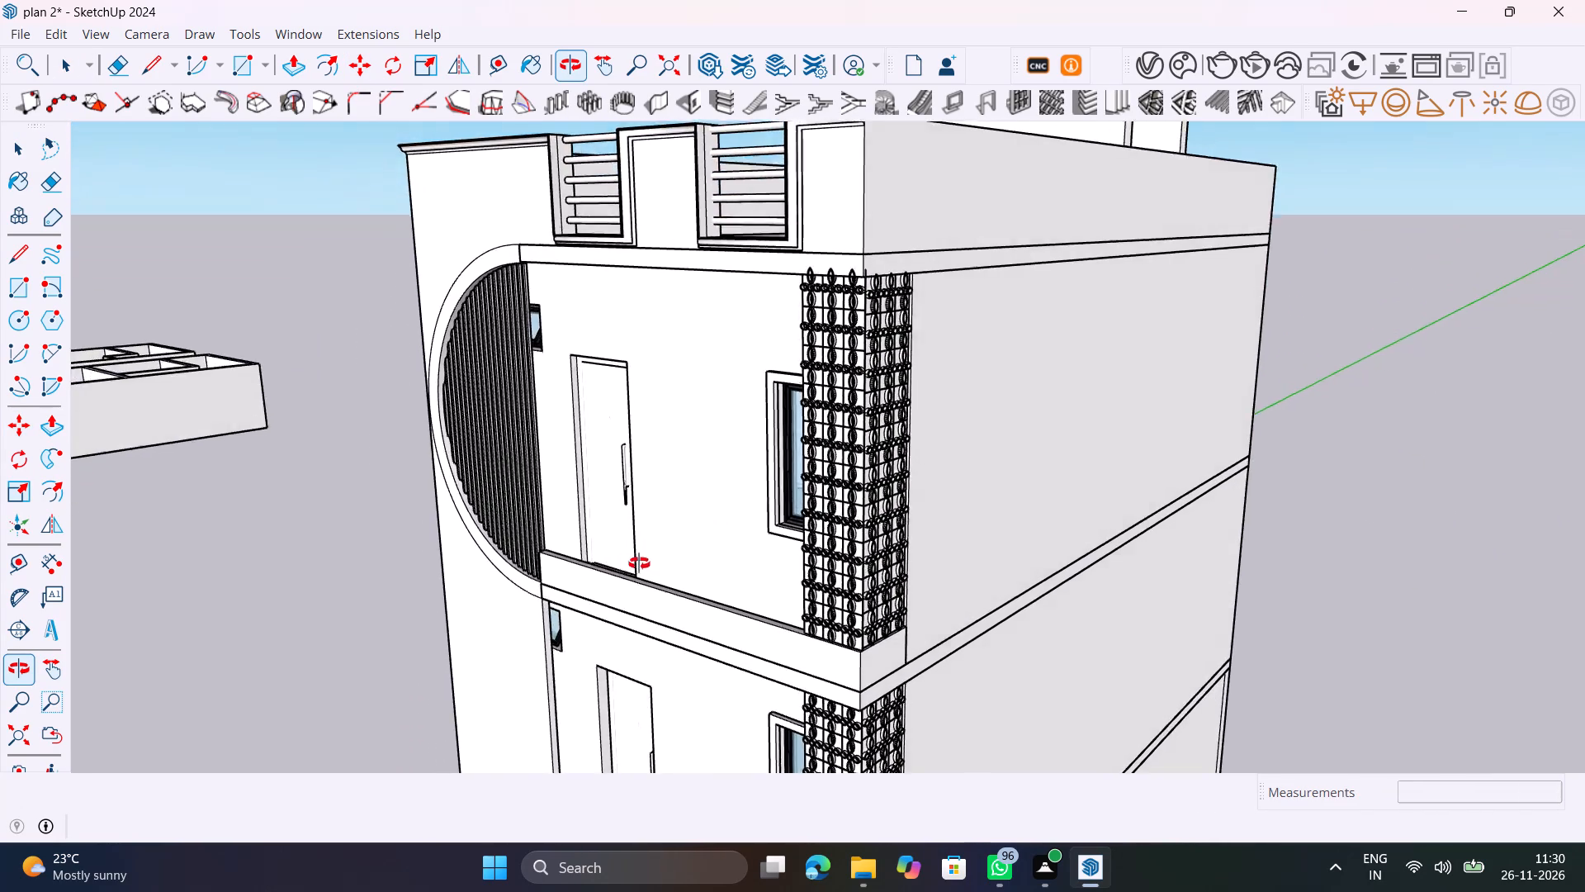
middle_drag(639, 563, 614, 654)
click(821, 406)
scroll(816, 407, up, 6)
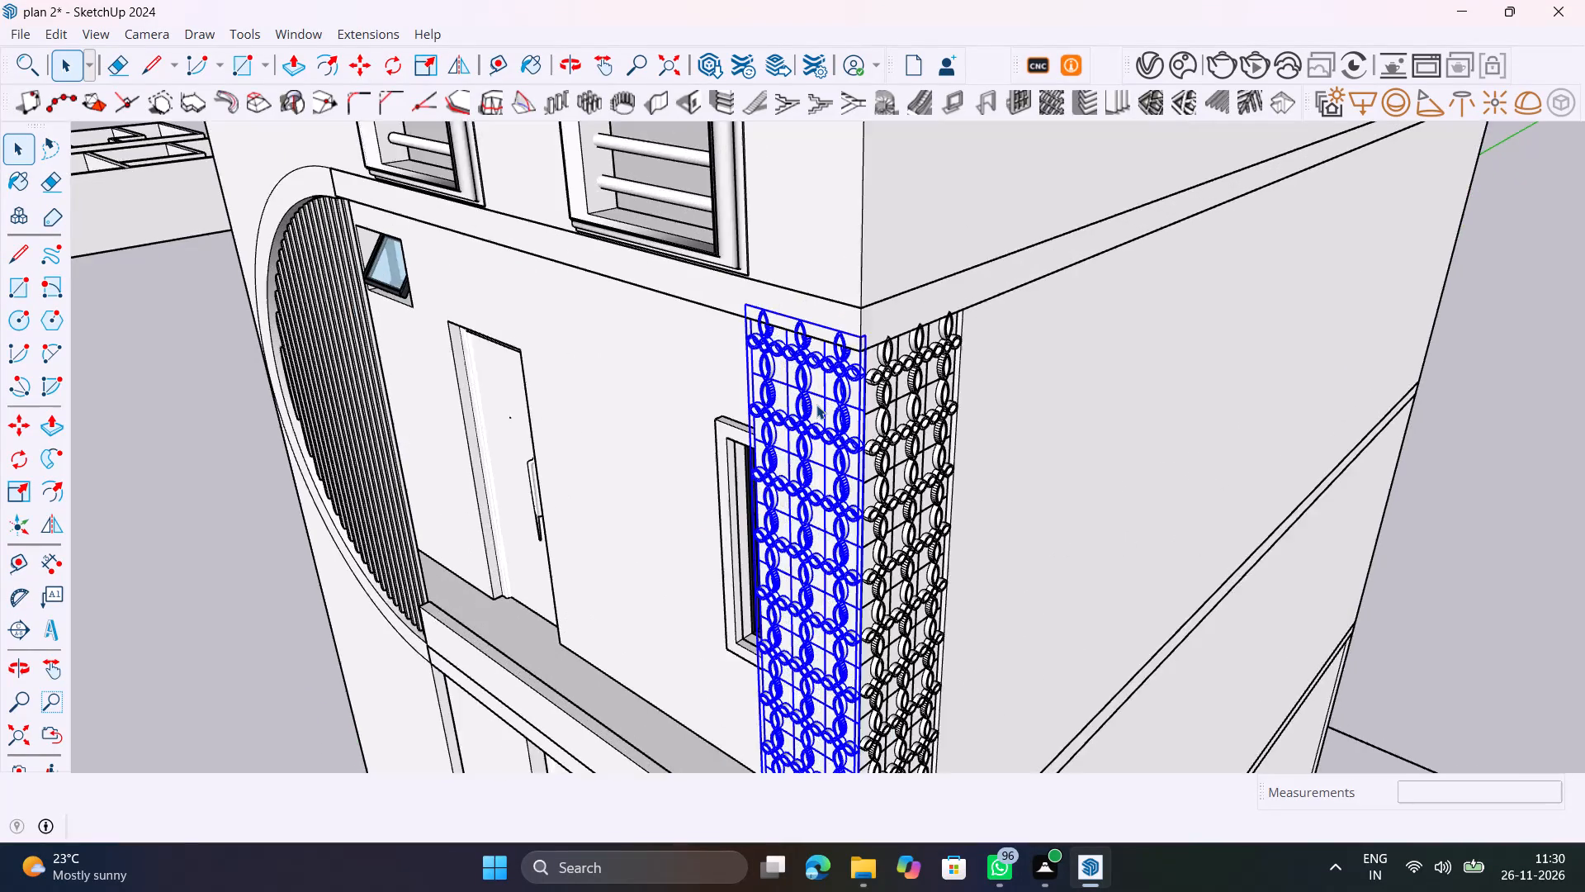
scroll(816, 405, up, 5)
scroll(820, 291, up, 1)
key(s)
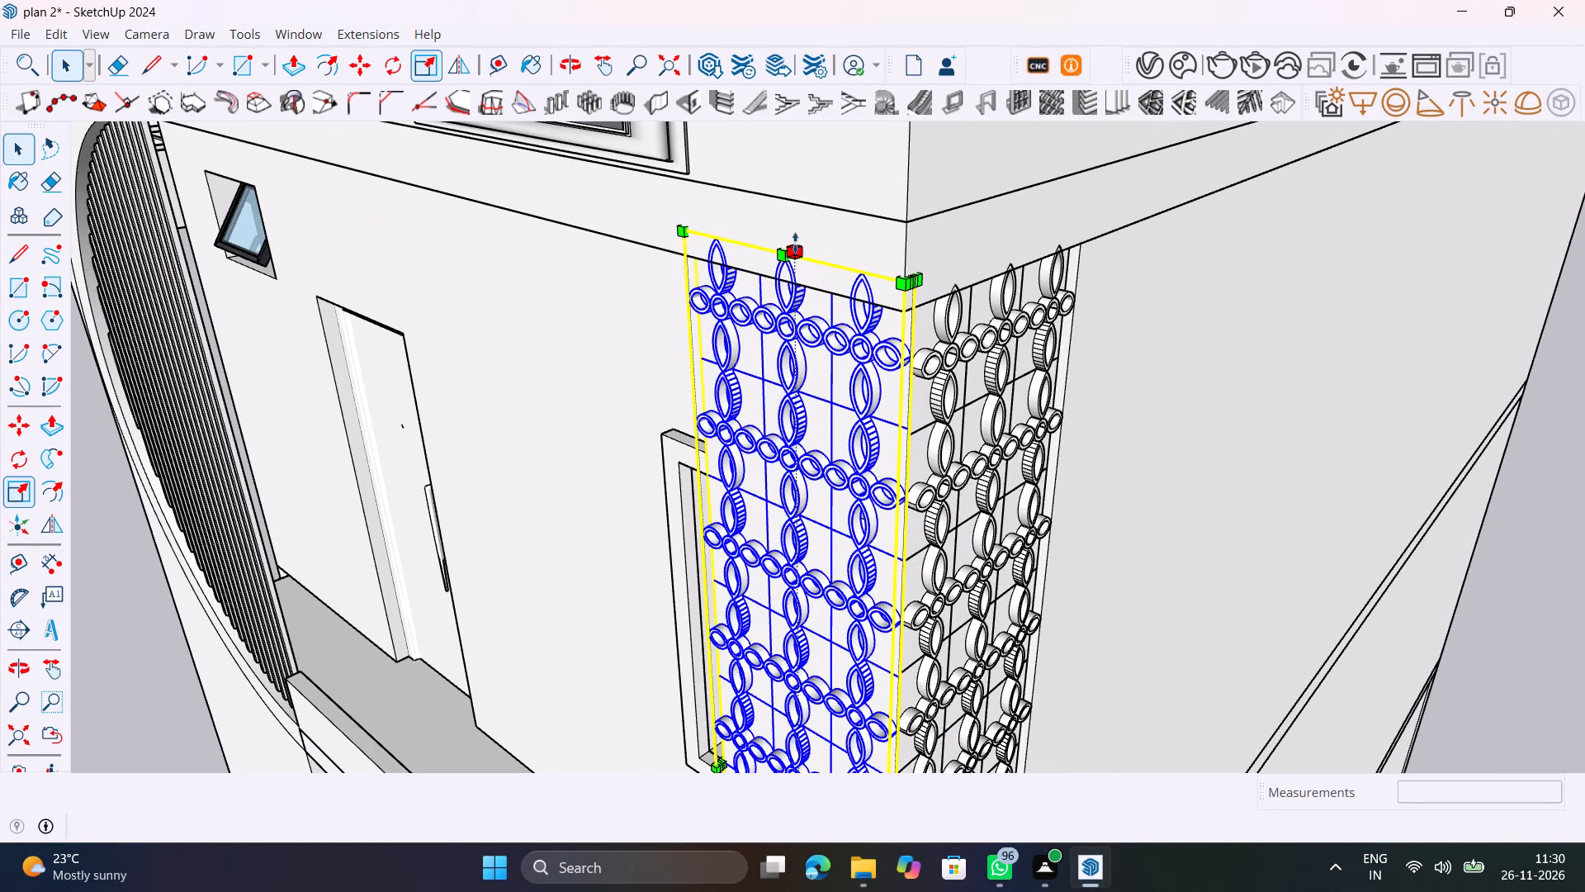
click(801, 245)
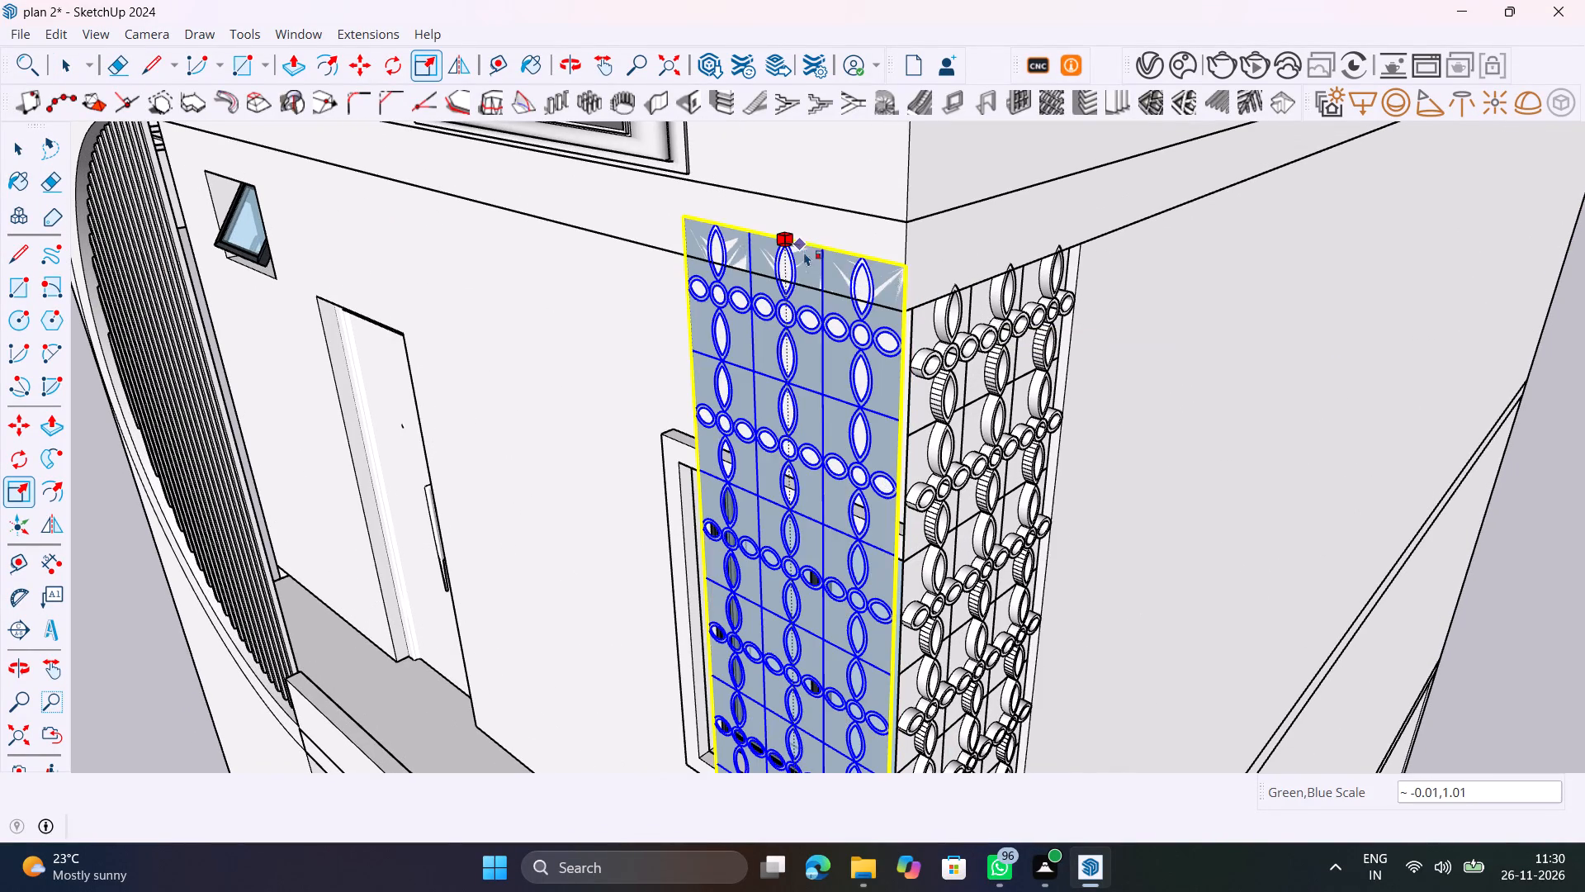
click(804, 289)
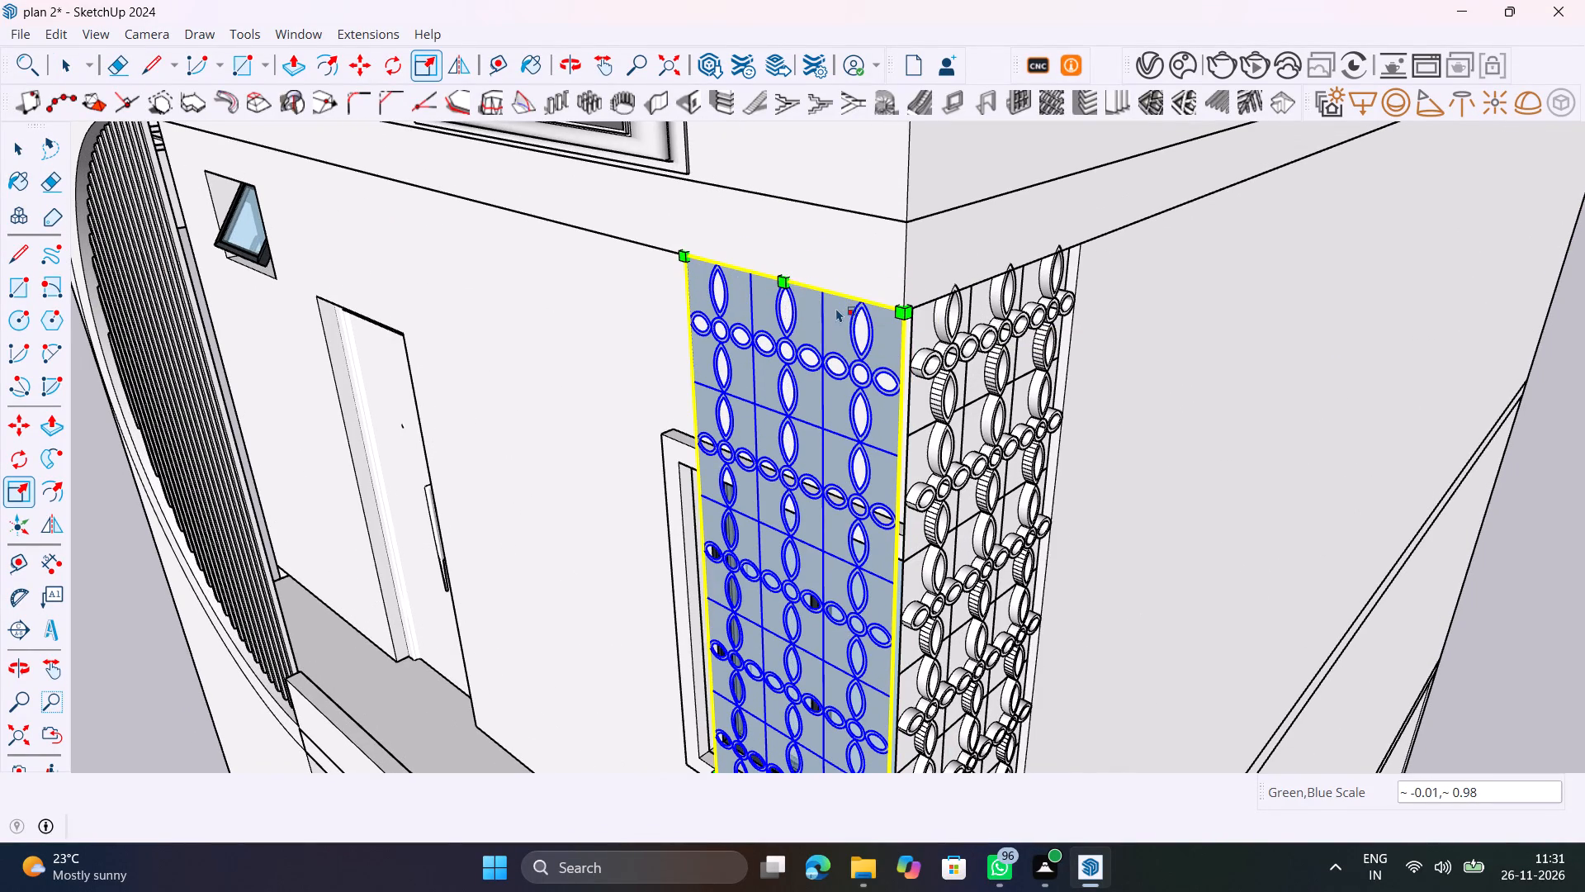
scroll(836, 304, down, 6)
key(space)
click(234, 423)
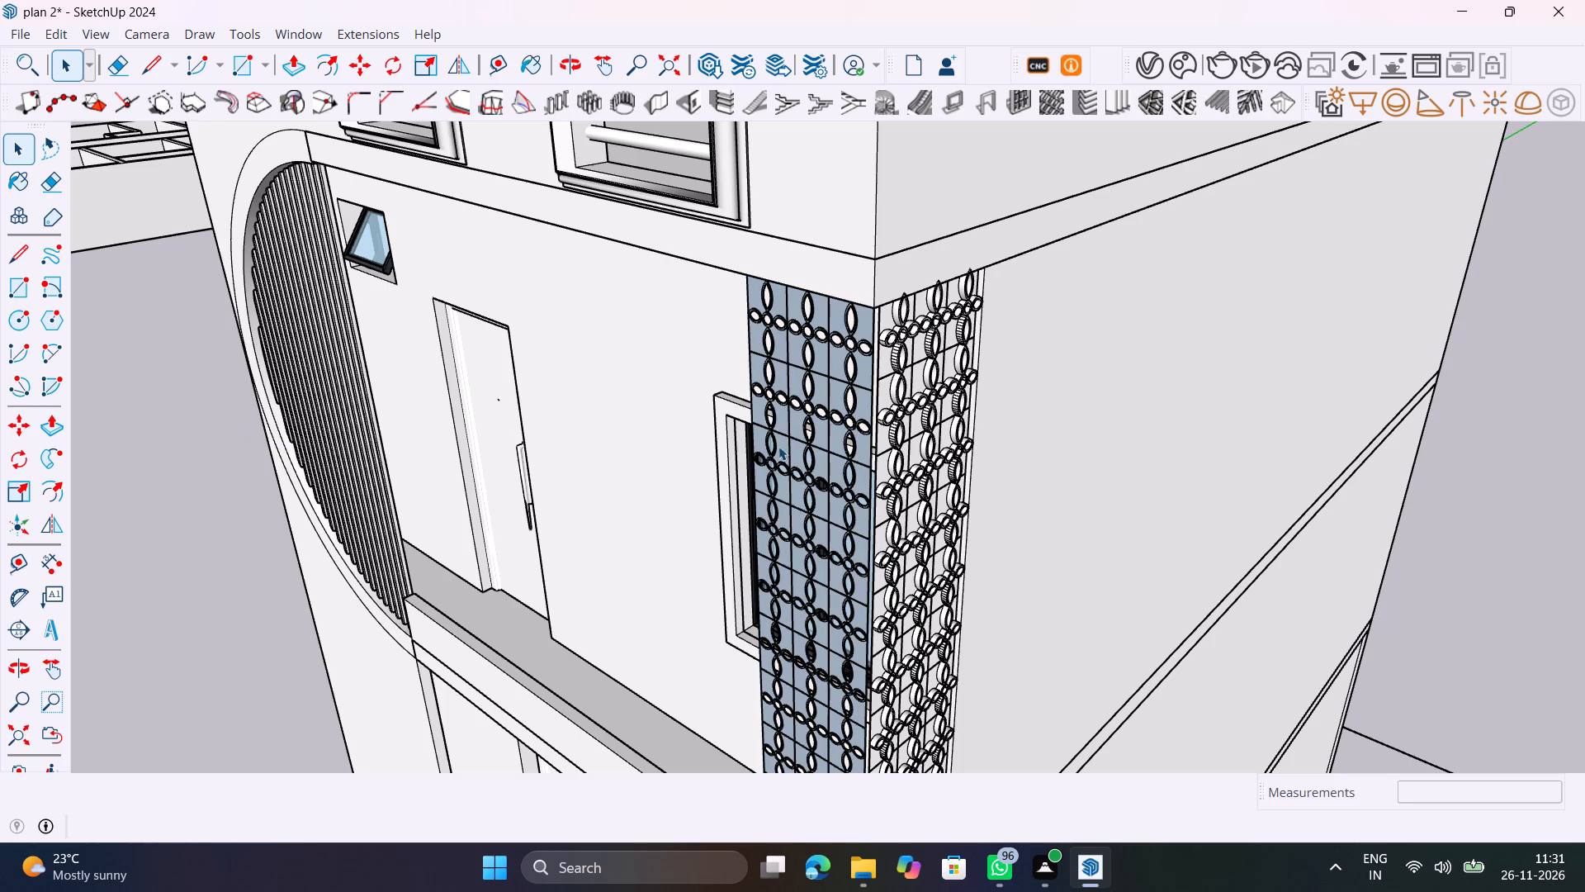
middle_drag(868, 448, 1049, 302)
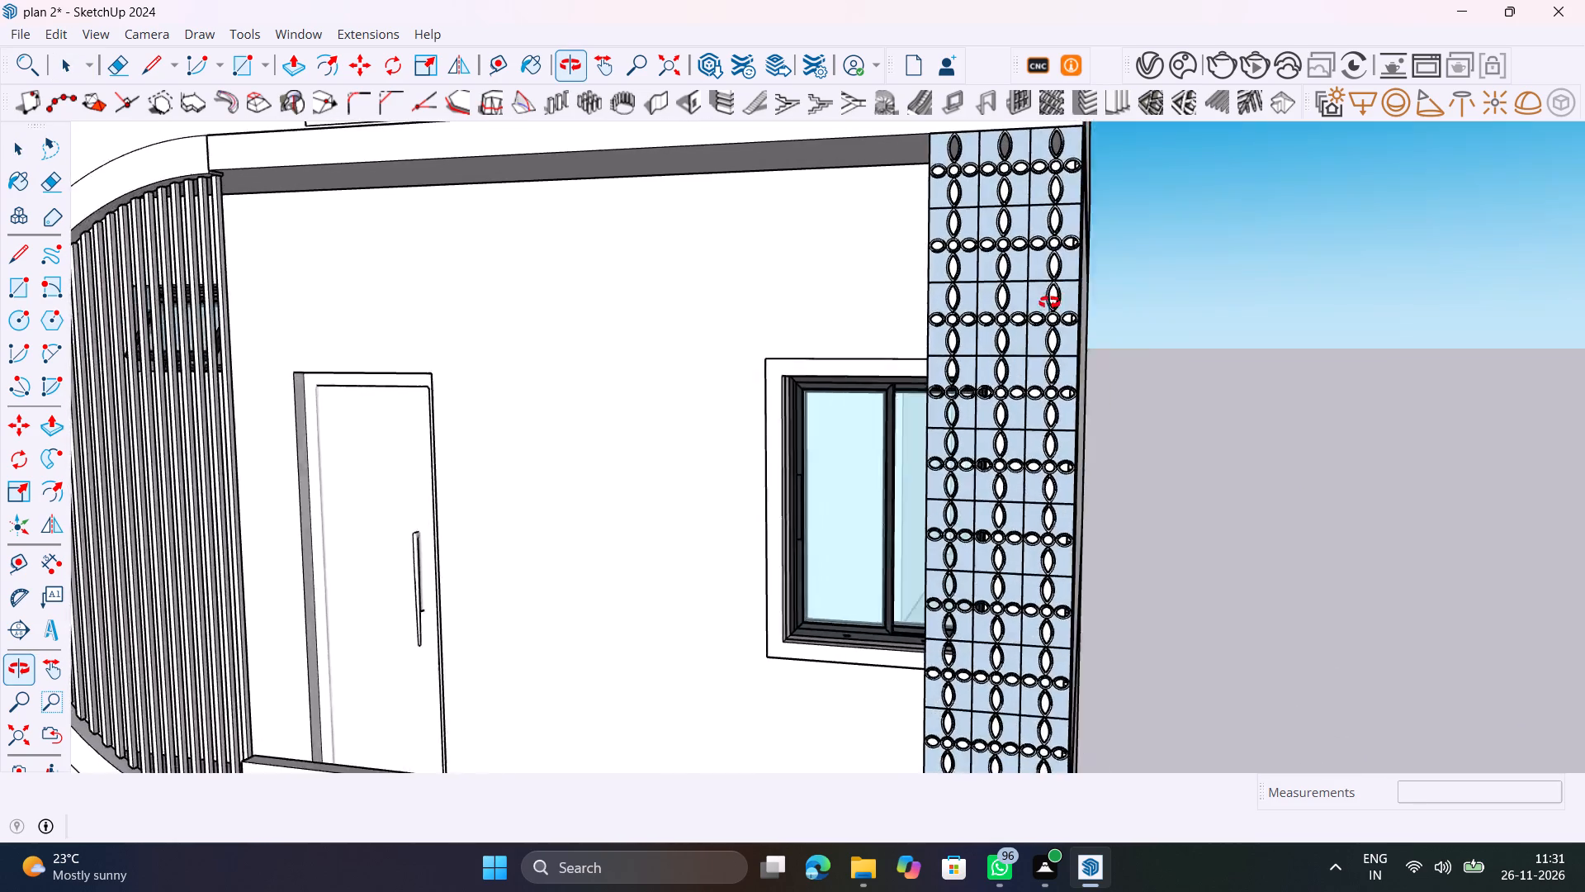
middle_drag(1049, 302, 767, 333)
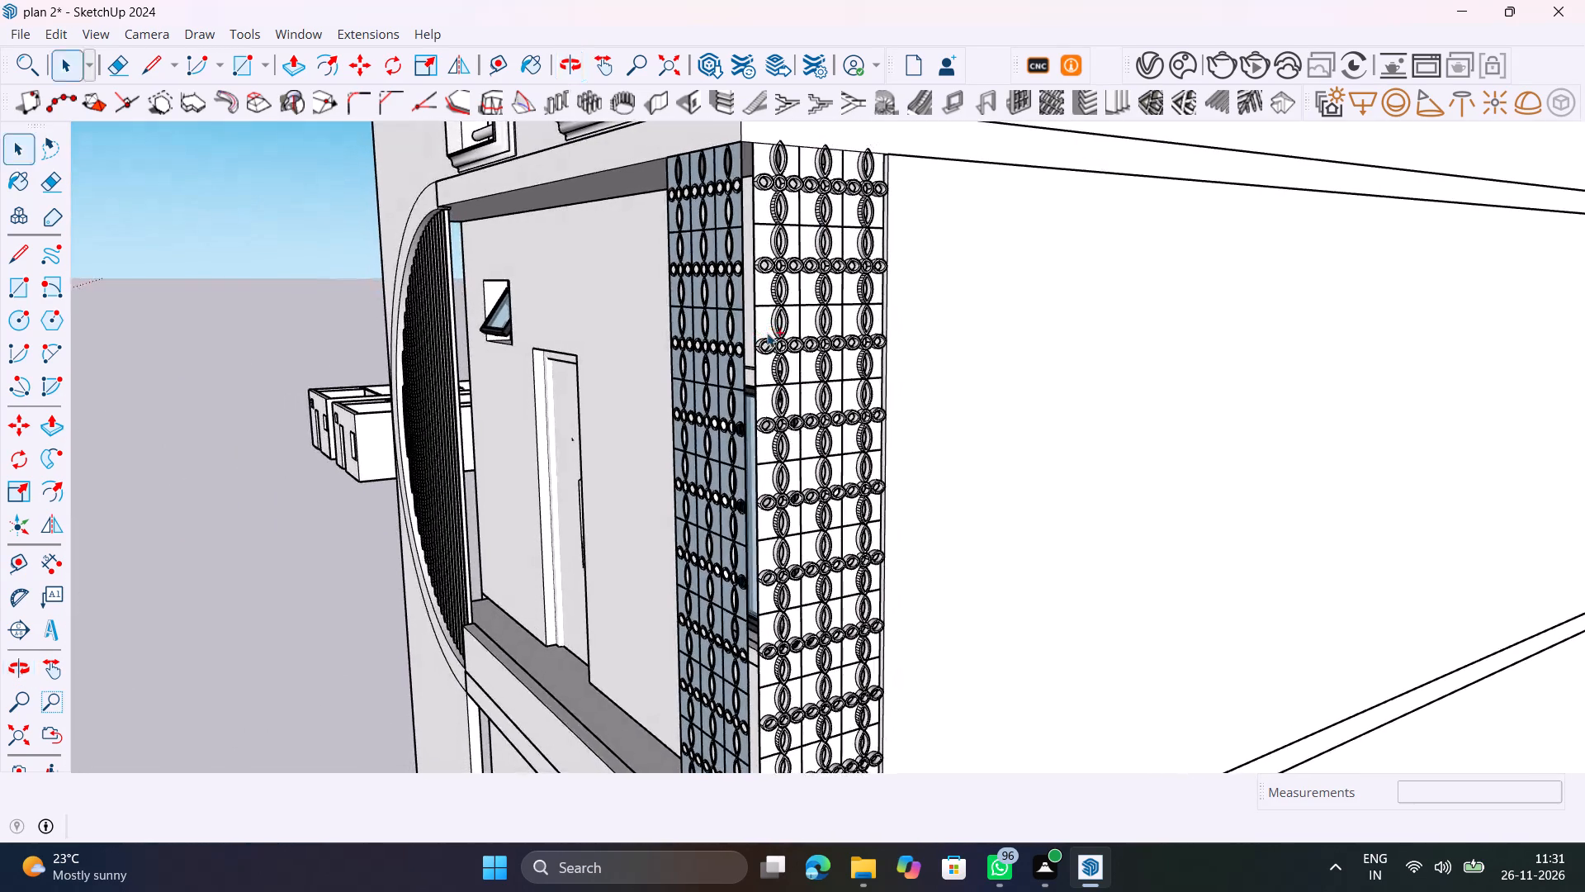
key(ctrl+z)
Scale the upper balcony's front screen in red and blue from its top outer corner so its top meets the slab's underside.
scroll(716, 375, up, 1)
scroll(722, 370, down, 5)
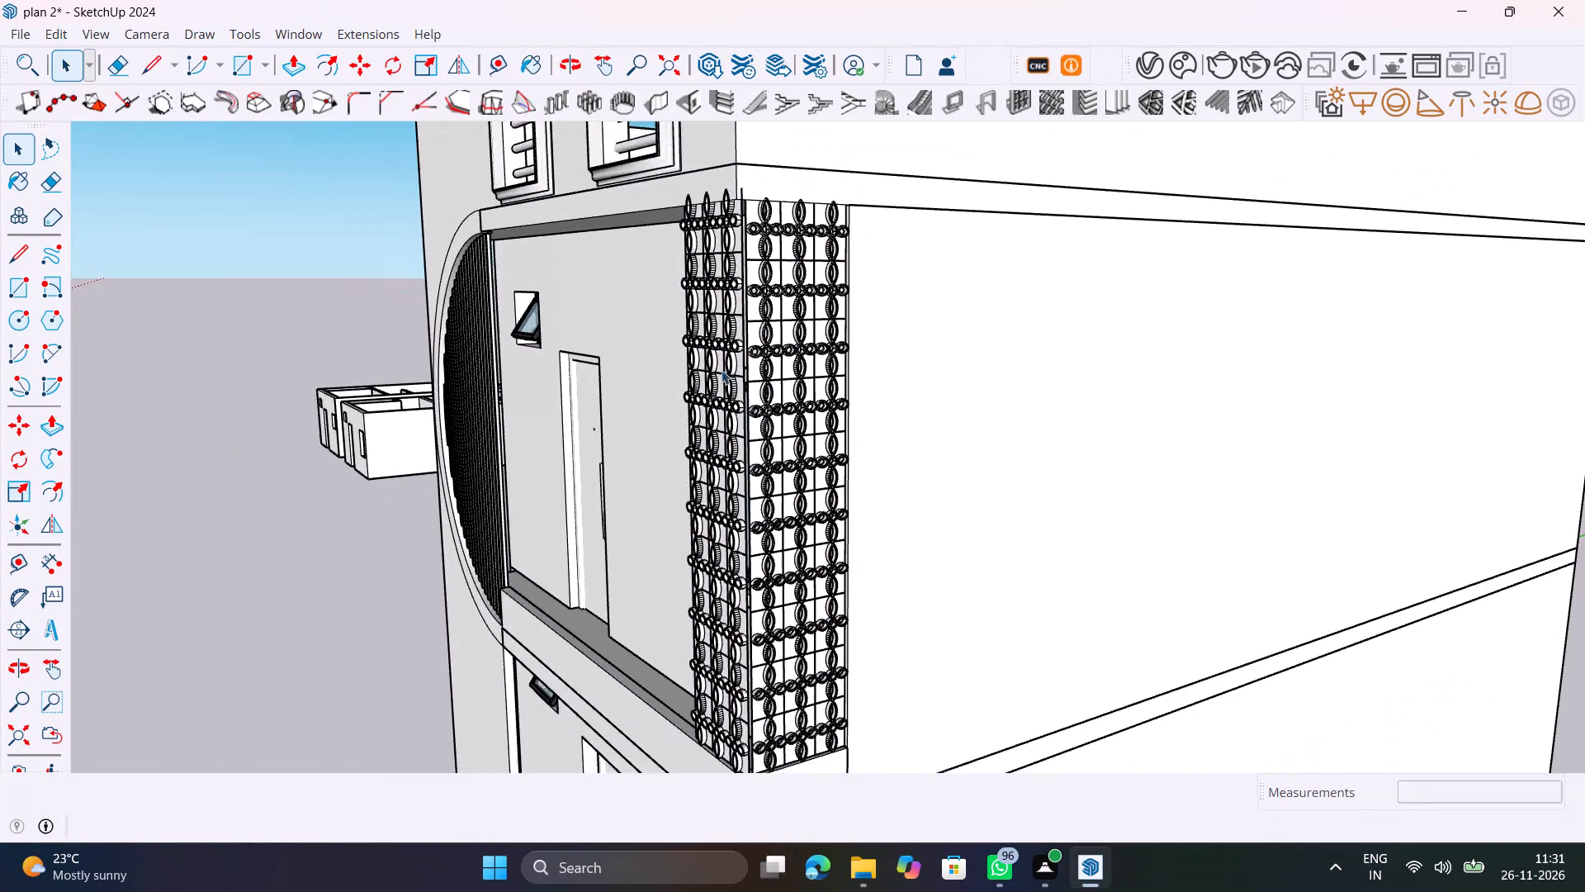
scroll(722, 370, down, 2)
middle_drag(719, 377, 842, 519)
click(859, 454)
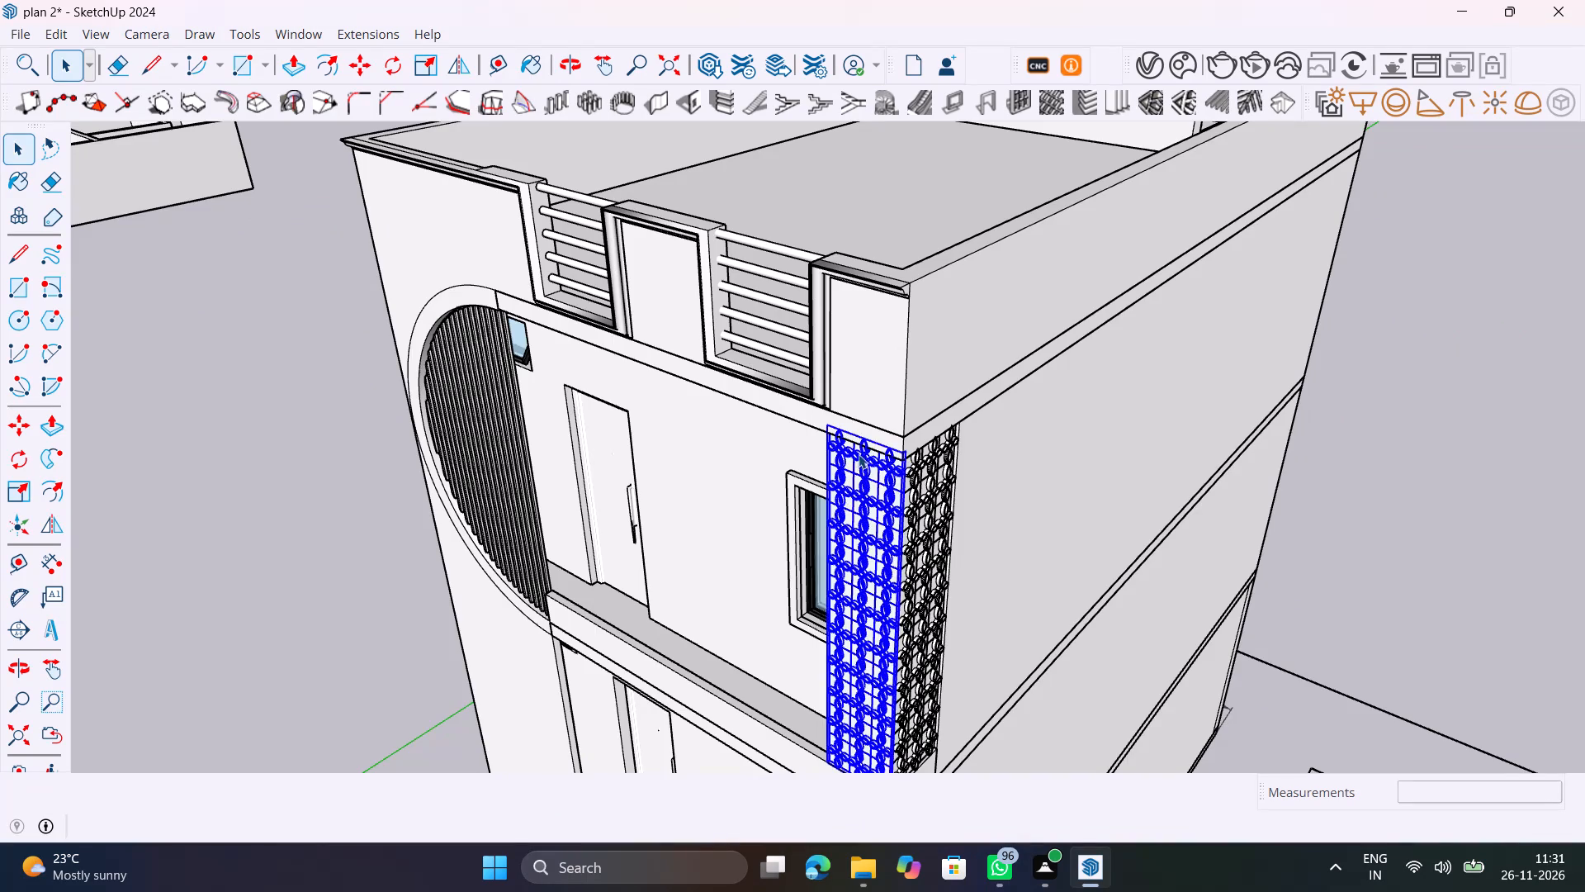
scroll(856, 458, up, 11)
key(s)
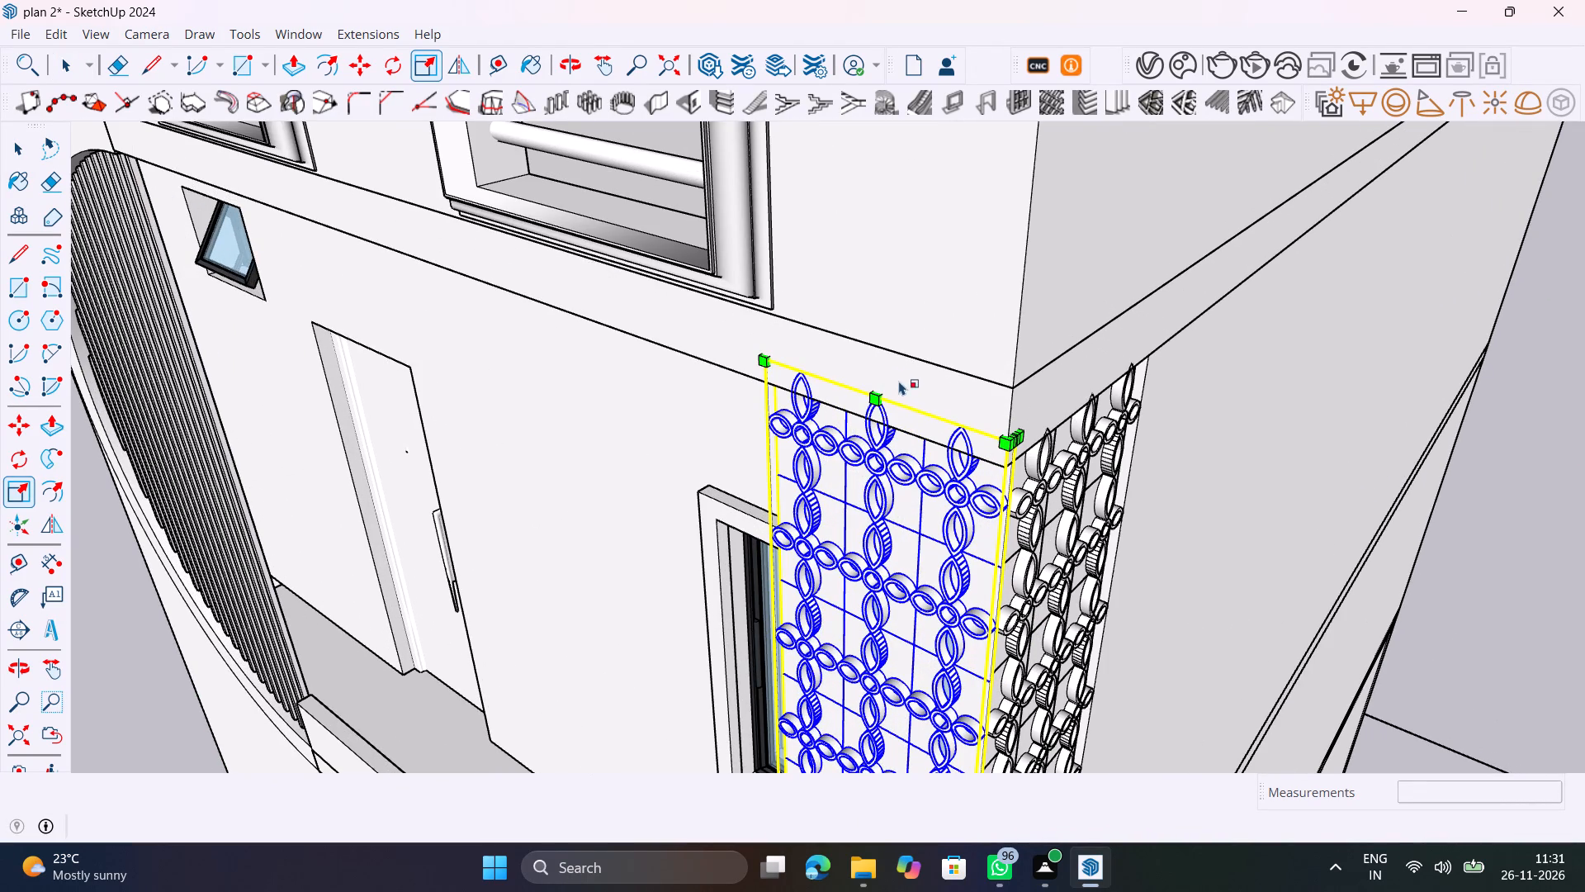
middle_drag(973, 434, 755, 440)
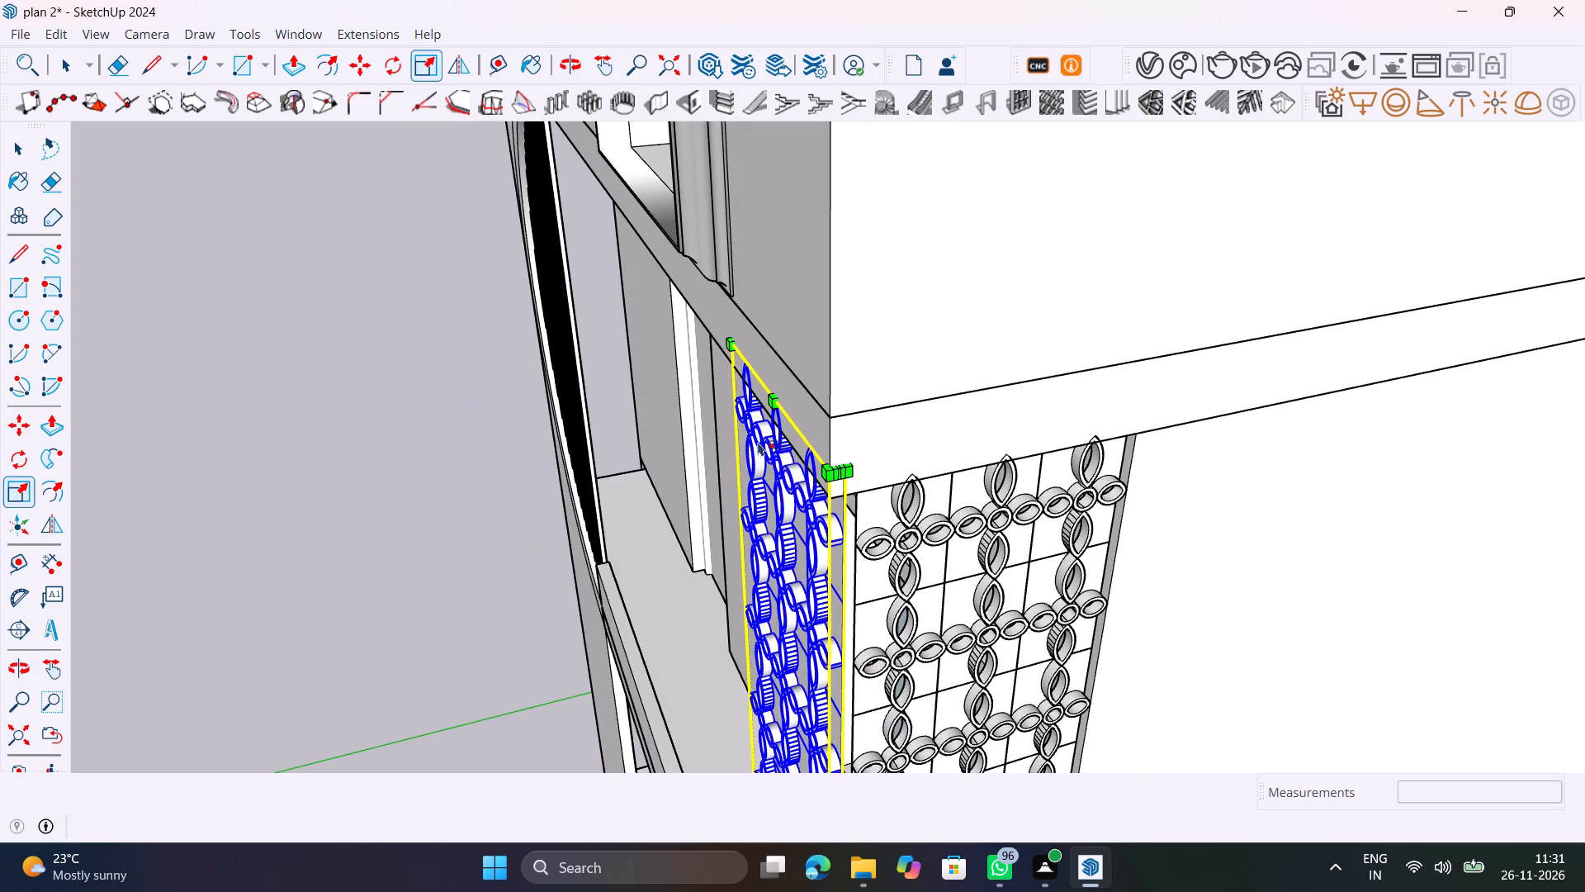
click(841, 472)
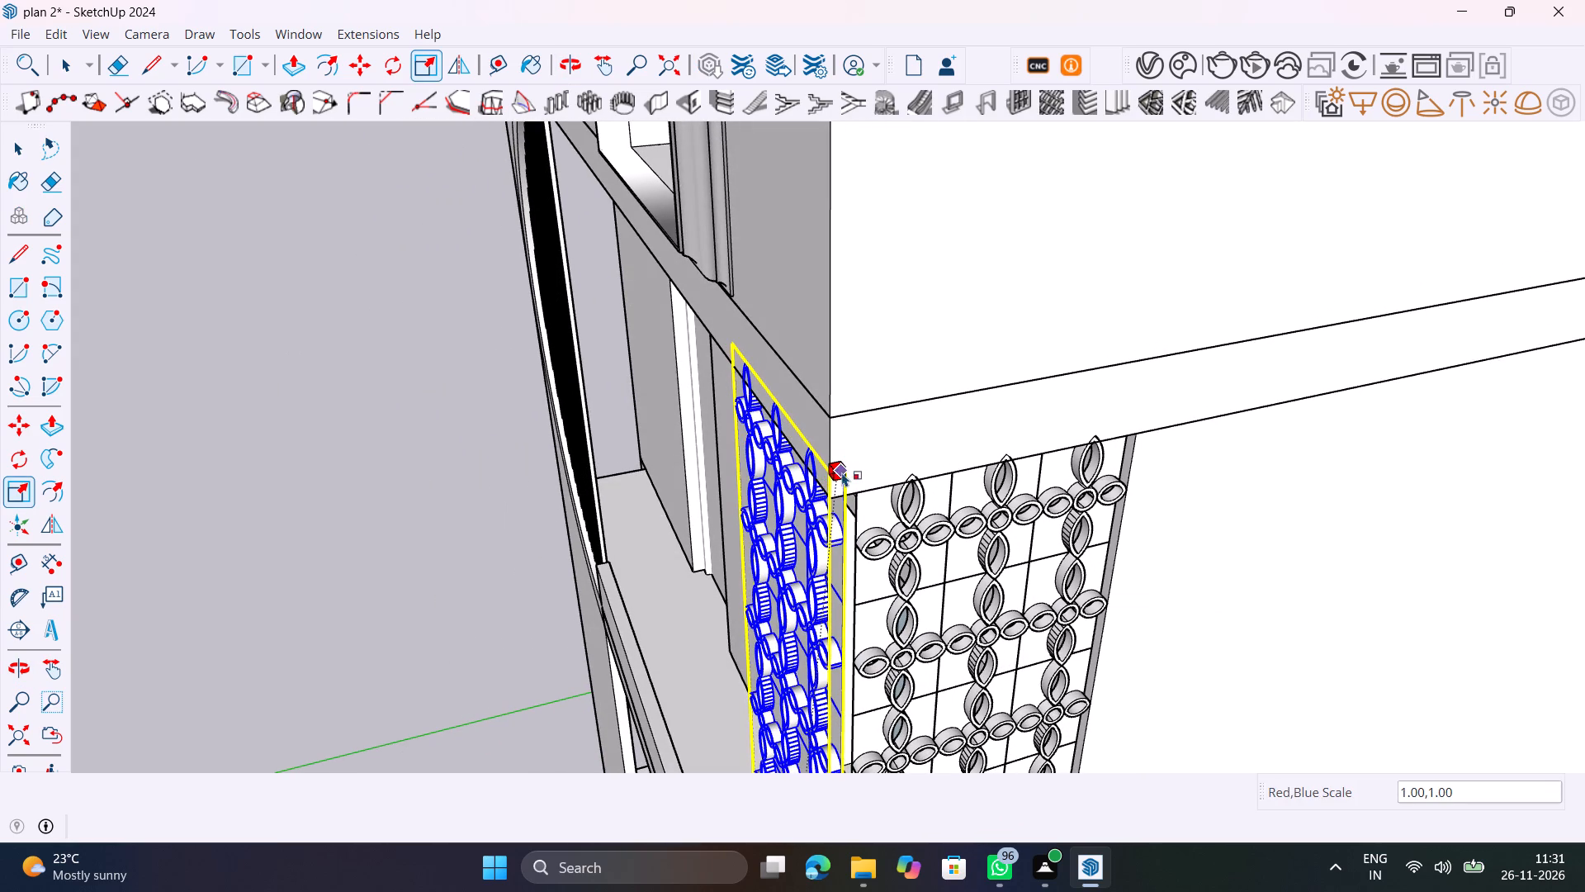
scroll(836, 498, up, 6)
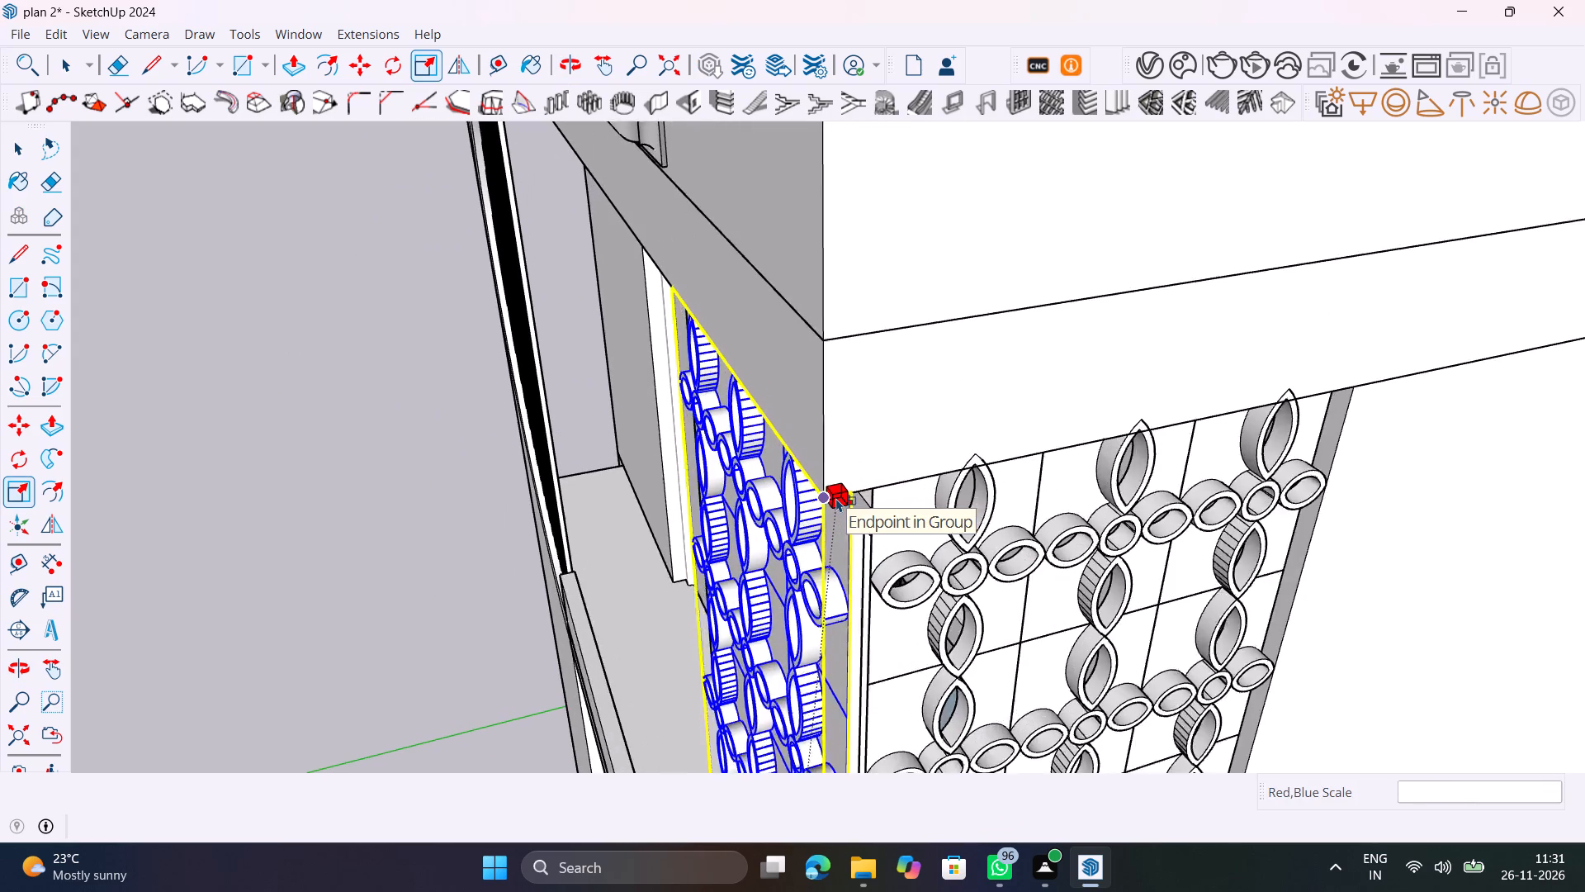
scroll(836, 498, up, 12)
click(831, 488)
scroll(927, 472, down, 7)
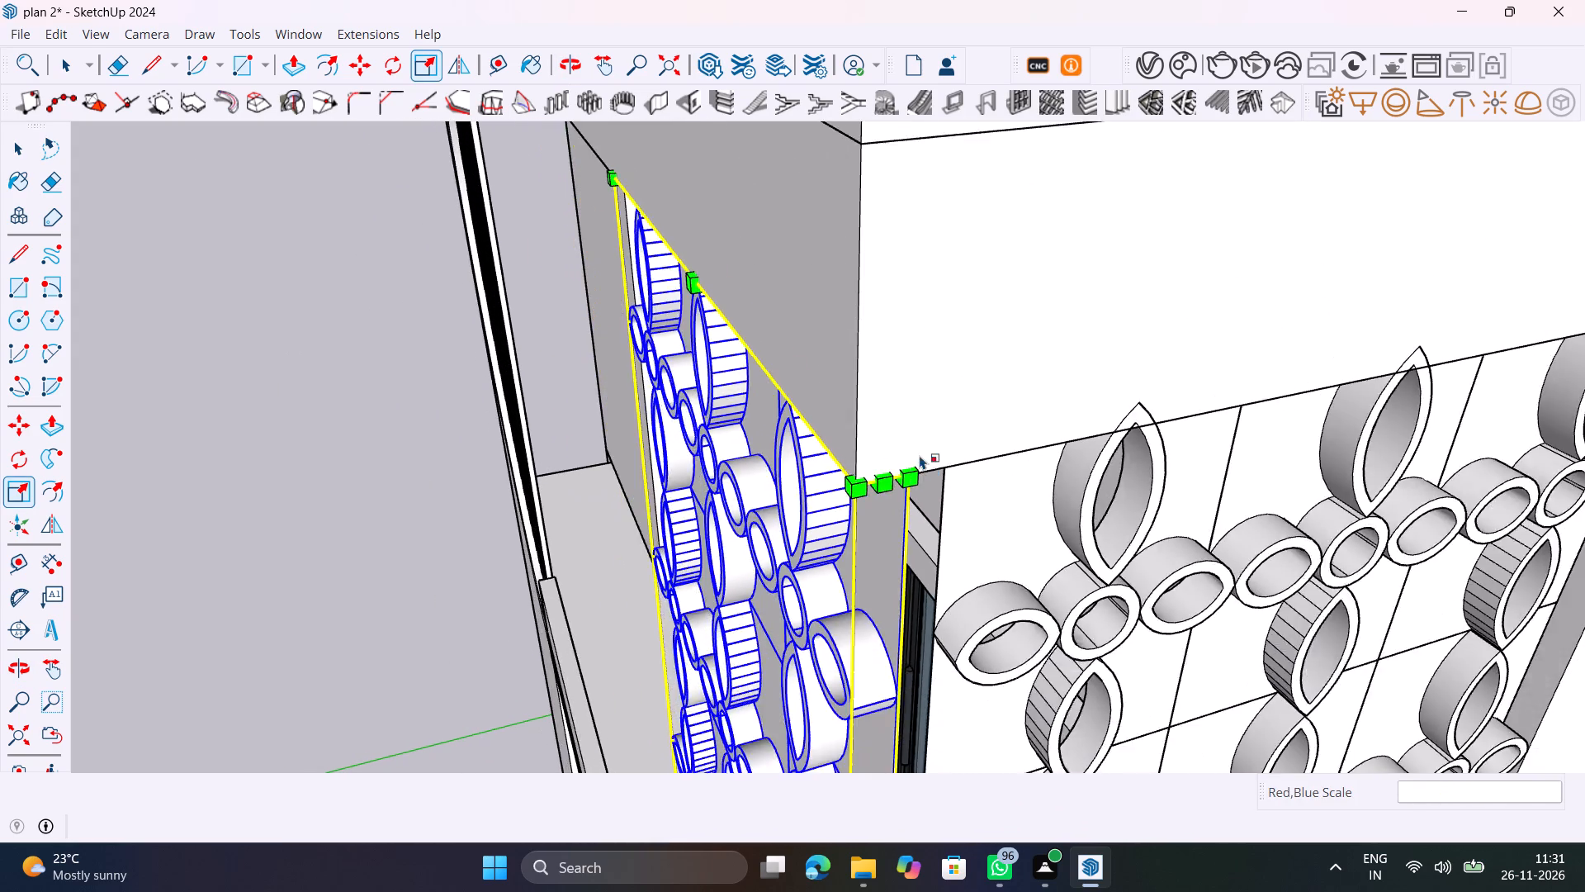
scroll(920, 455, down, 8)
key(space)
click(405, 537)
Scale the upper balcony's side screen to about 0.99 of its height so its top meets the slab's underside.
middle_drag(561, 473, 801, 419)
scroll(840, 424, down, 5)
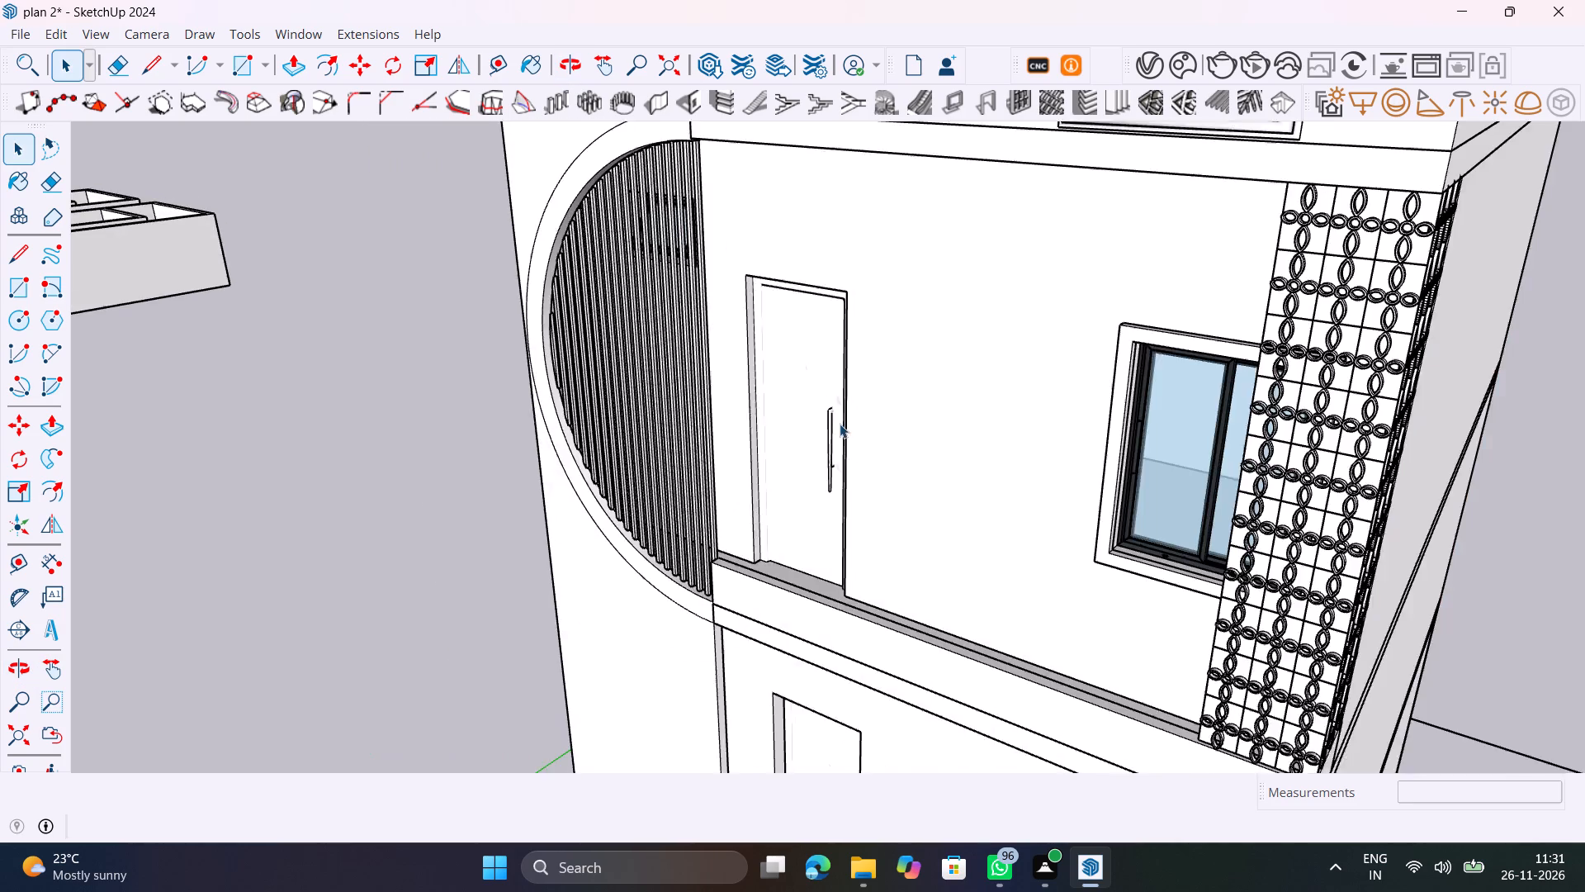
scroll(837, 422, down, 2)
middle_drag(922, 492, 491, 533)
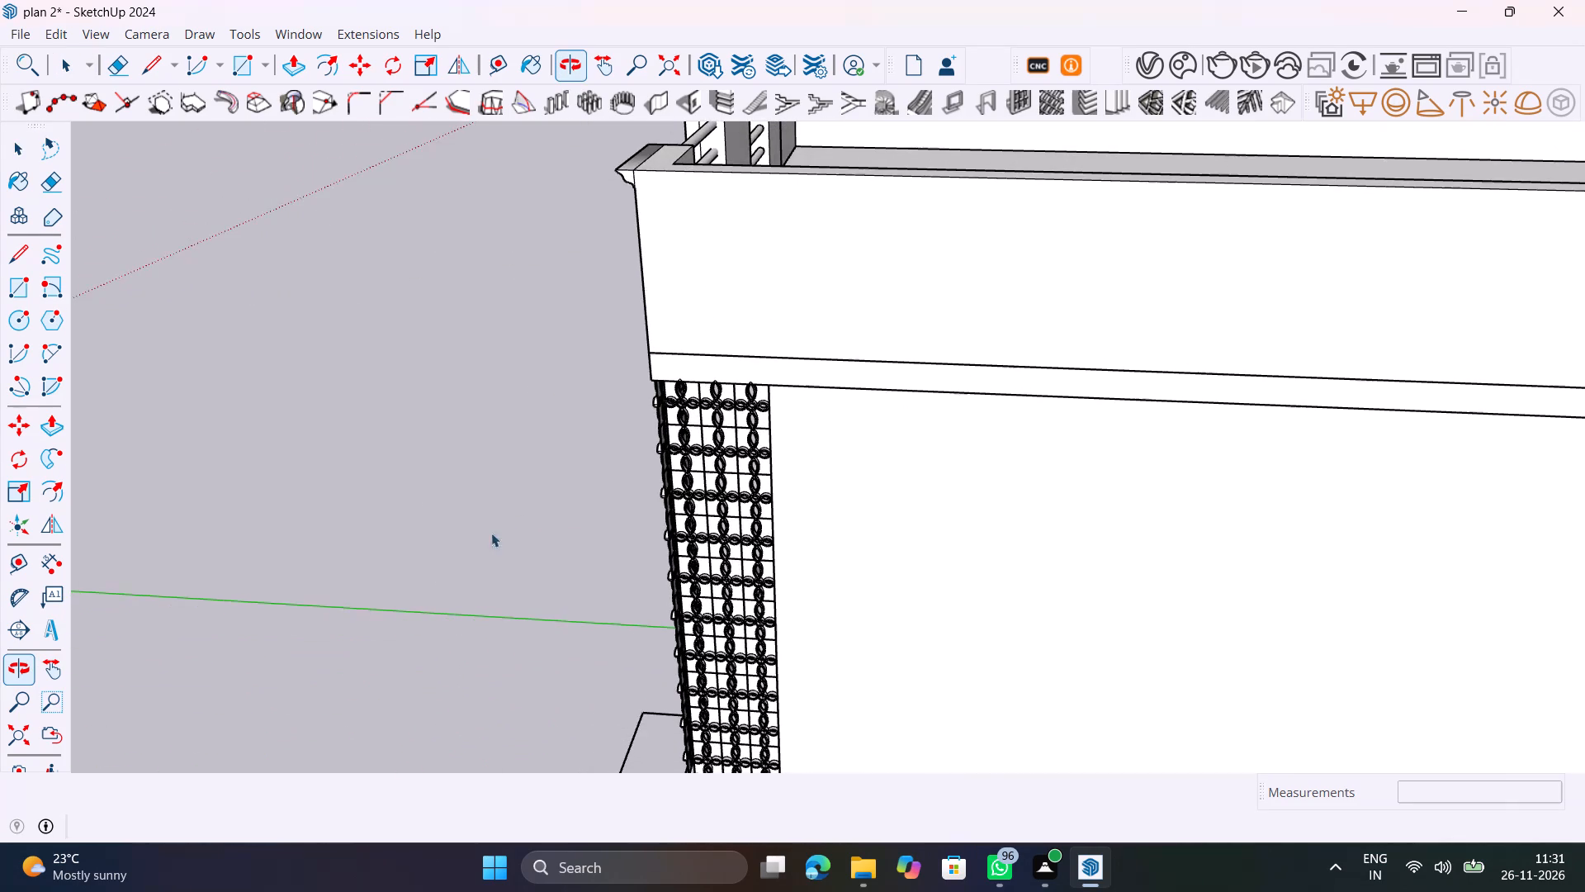
scroll(731, 410, up, 11)
click(745, 406)
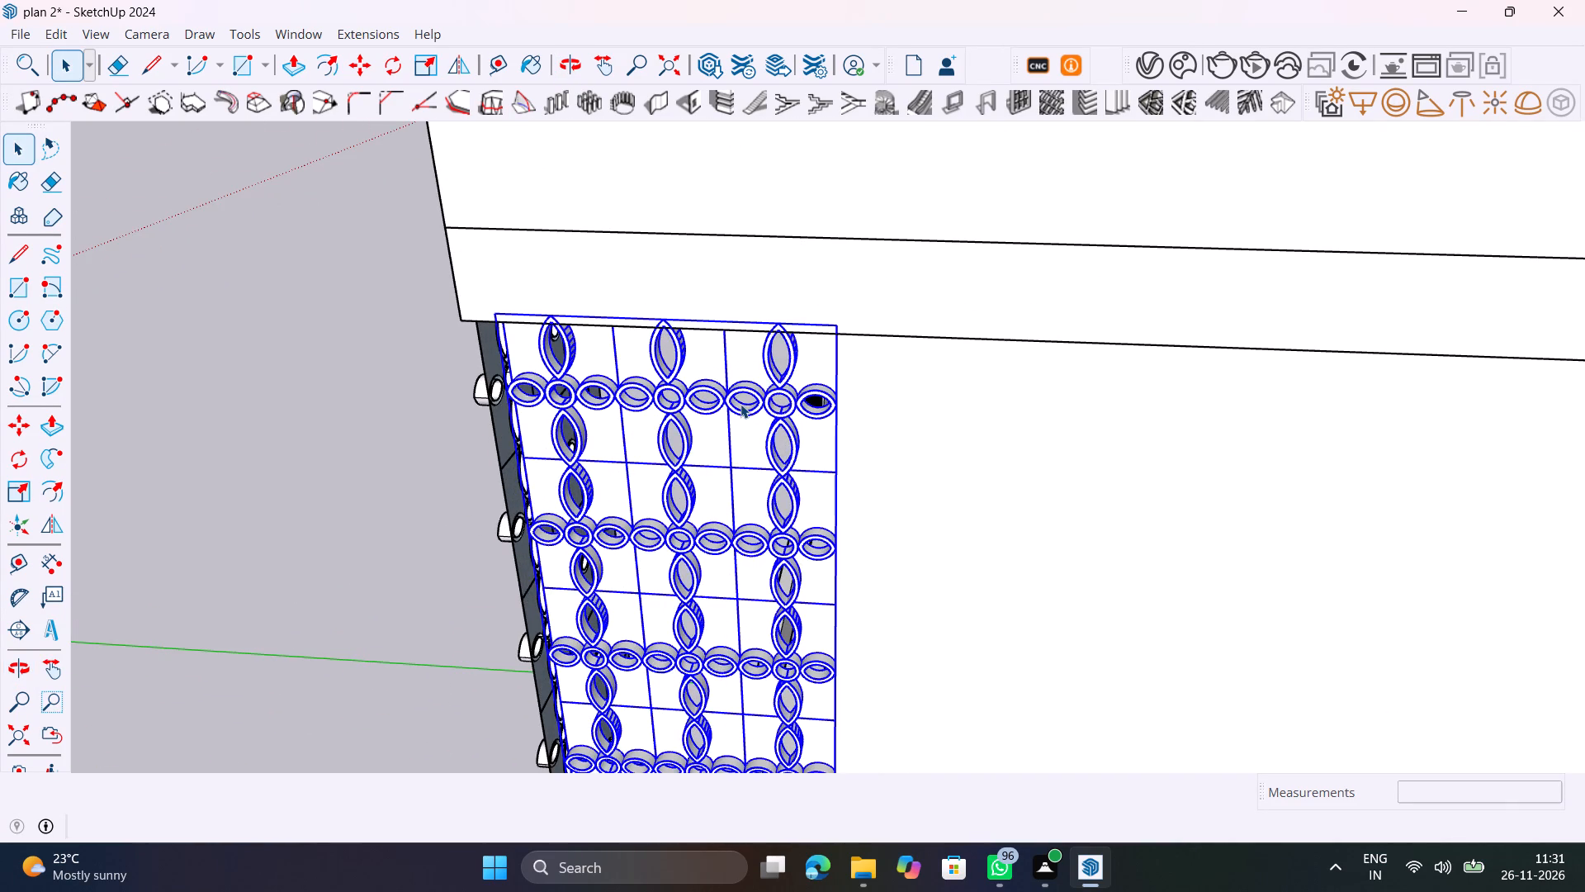
key(s)
middle_drag(717, 425, 826, 433)
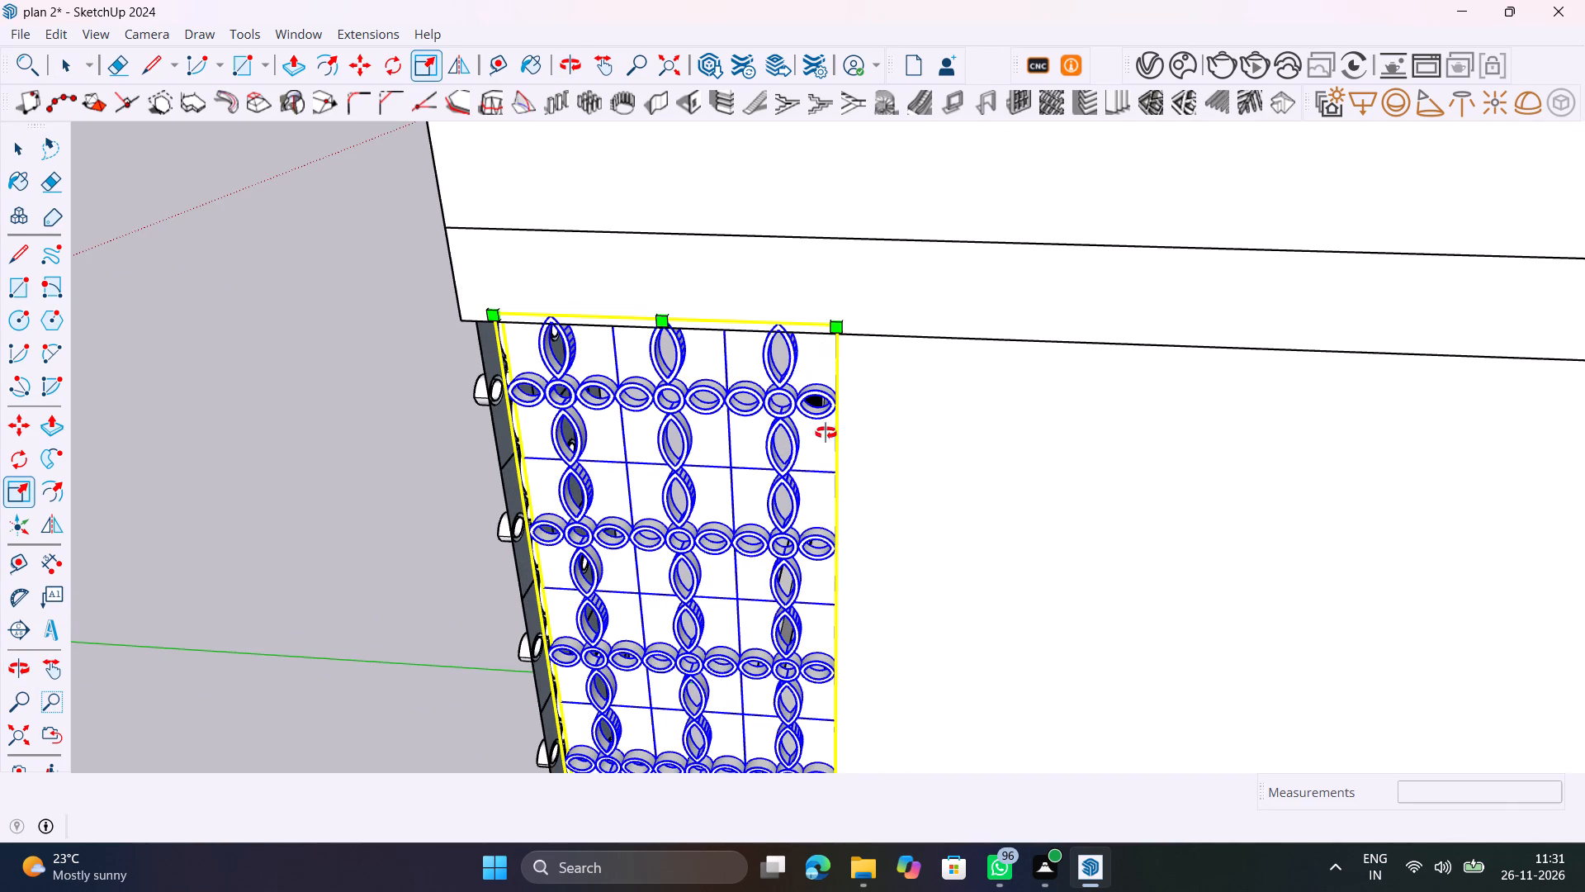
middle_drag(826, 433, 1281, 385)
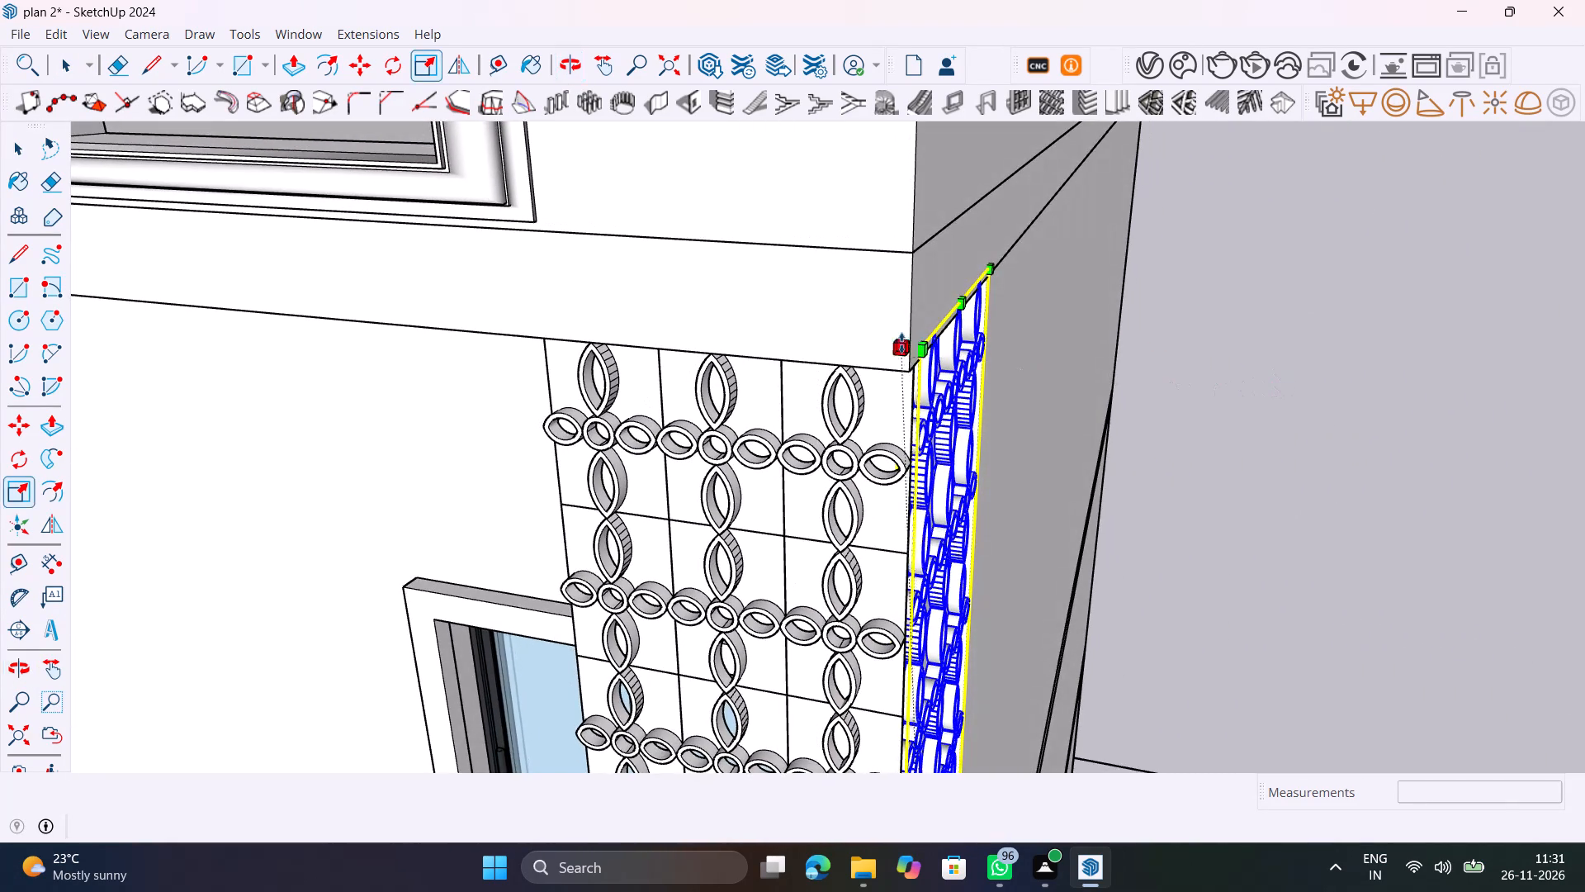
click(906, 343)
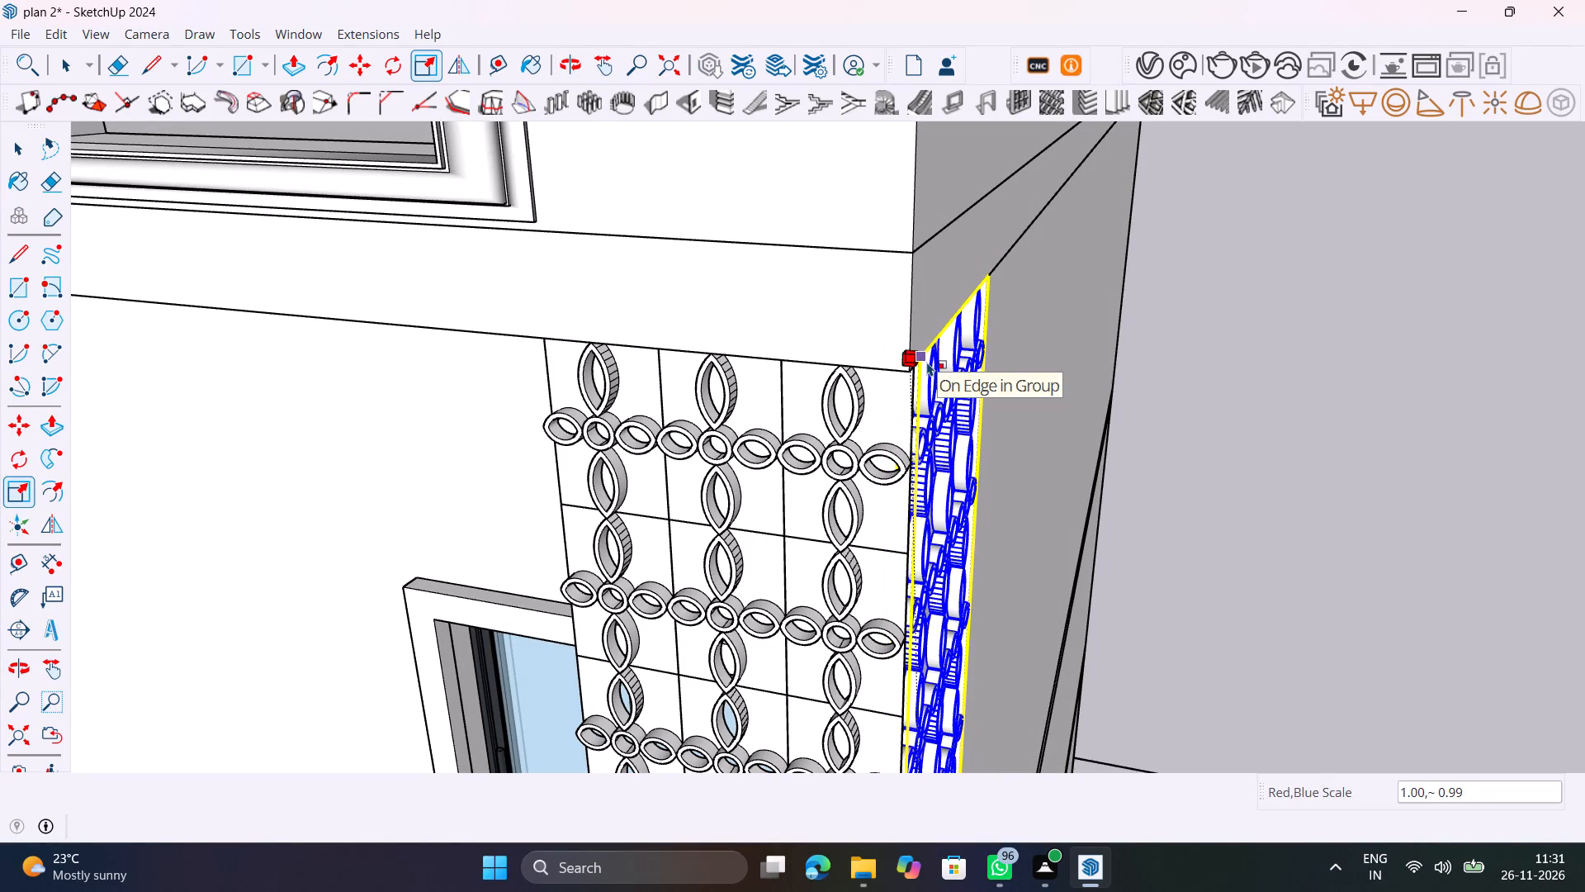
click(927, 362)
key(space)
click(1281, 347)
Examine the patterned screens on both balconies and the whole building from the front and the side.
middle_drag(1254, 378, 932, 368)
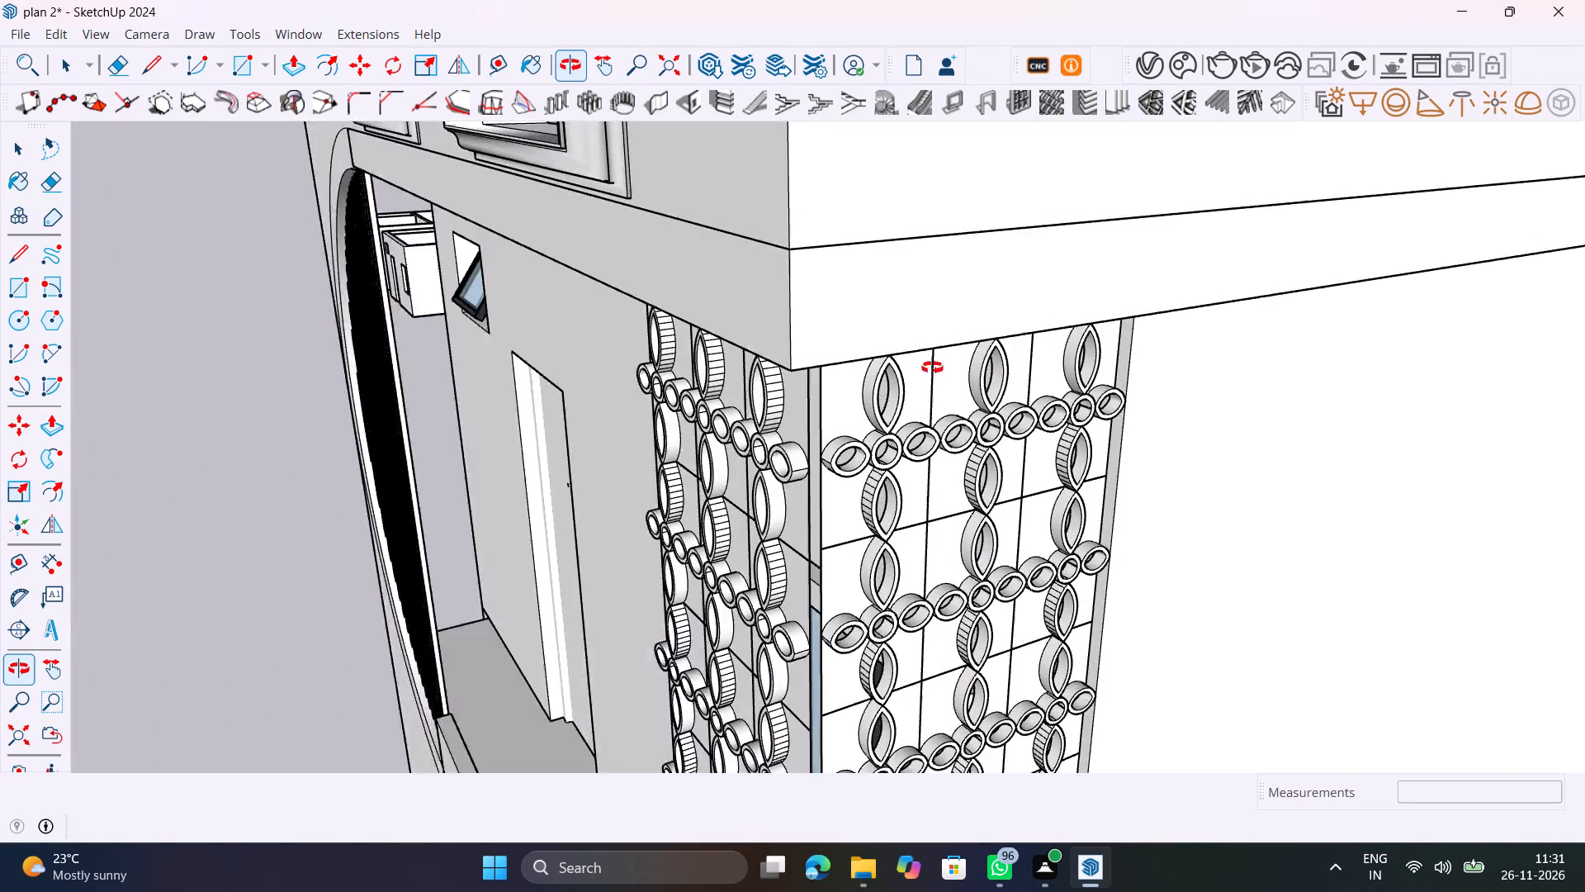
middle_drag(932, 368, 862, 365)
scroll(859, 357, down, 19)
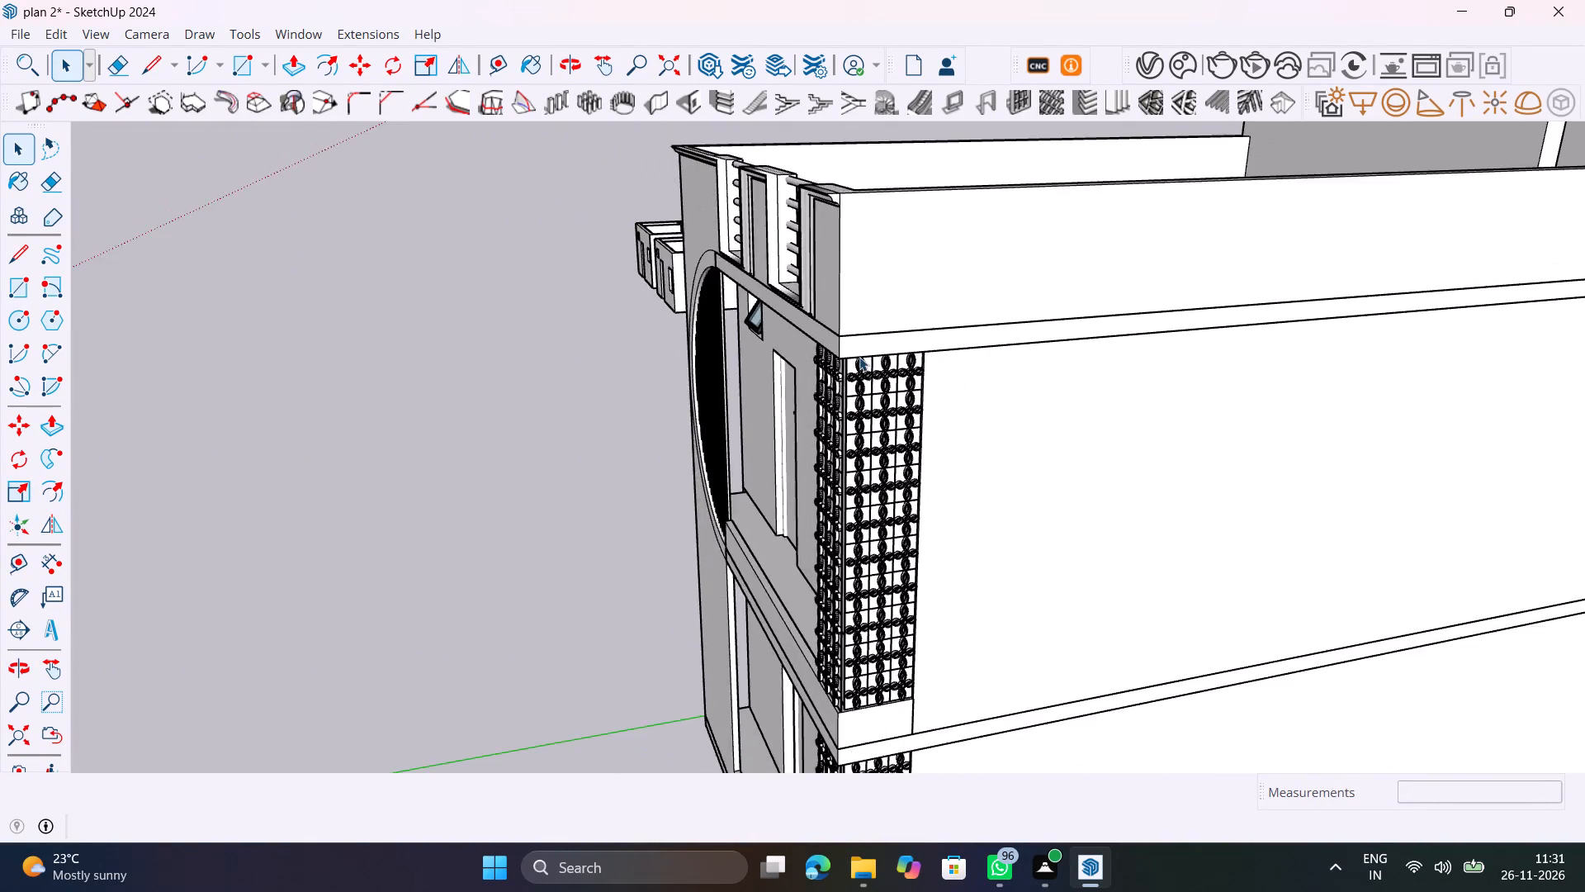
scroll(859, 357, down, 2)
middle_drag(943, 501, 1211, 491)
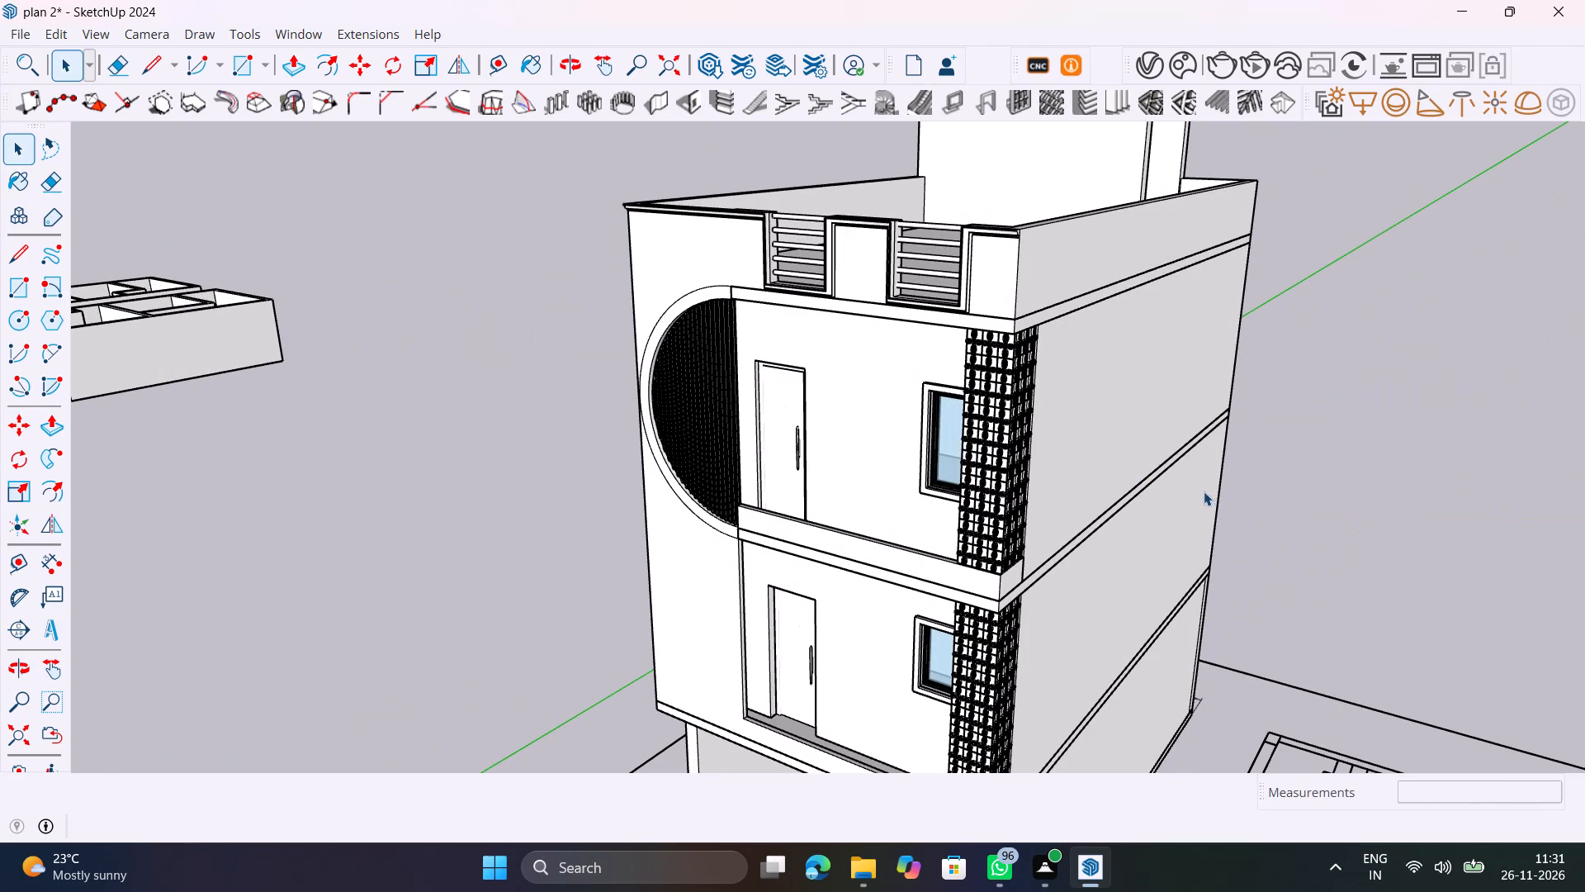
middle_drag(889, 572, 1282, 548)
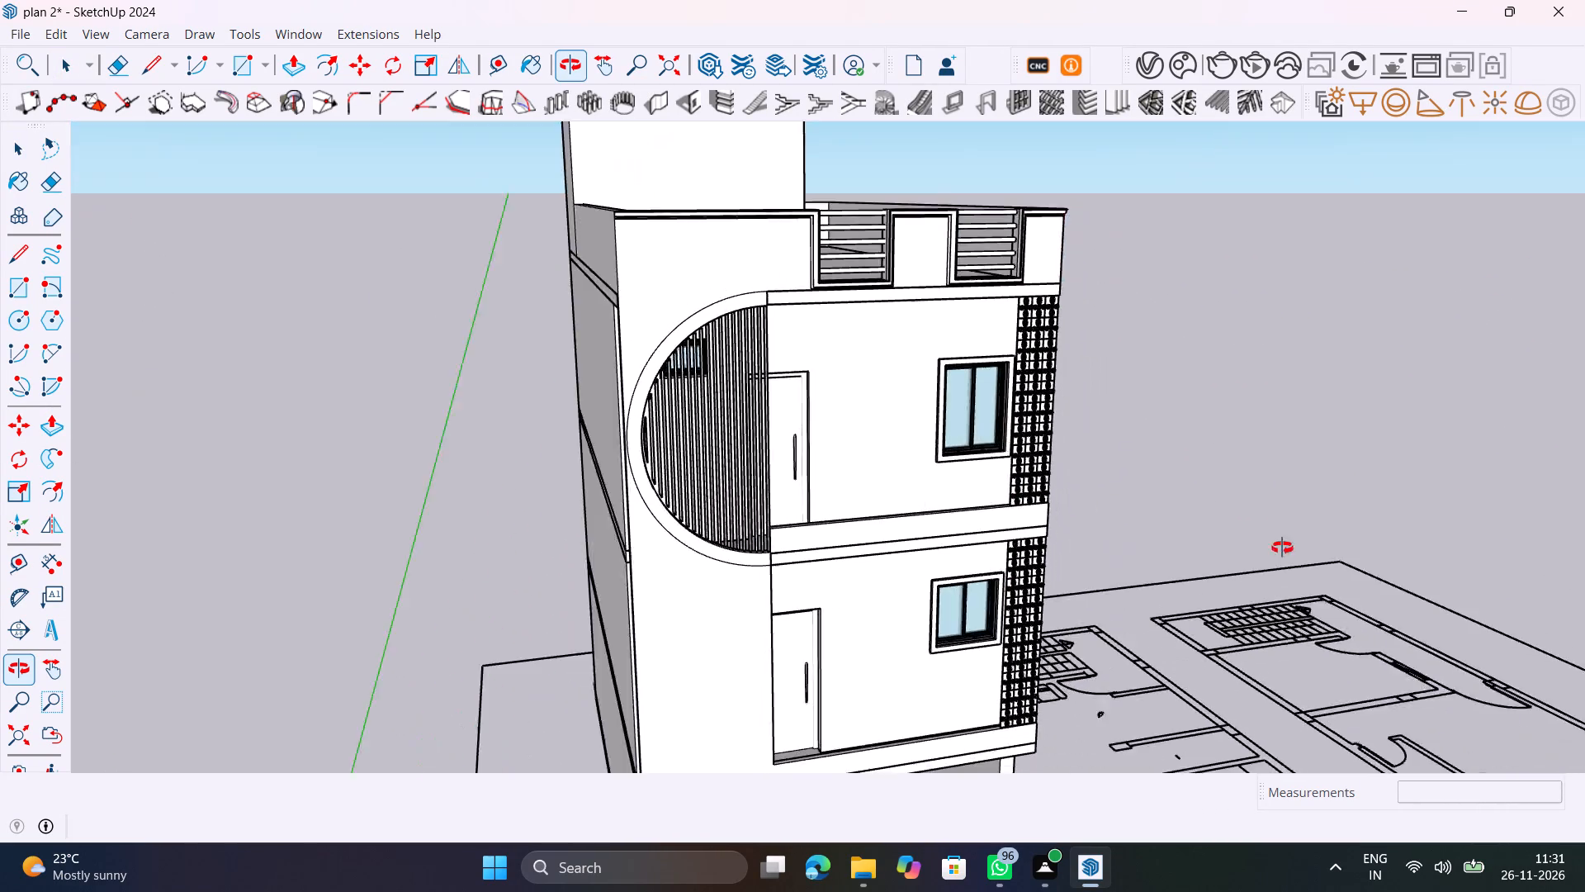
middle_drag(1282, 548, 608, 600)
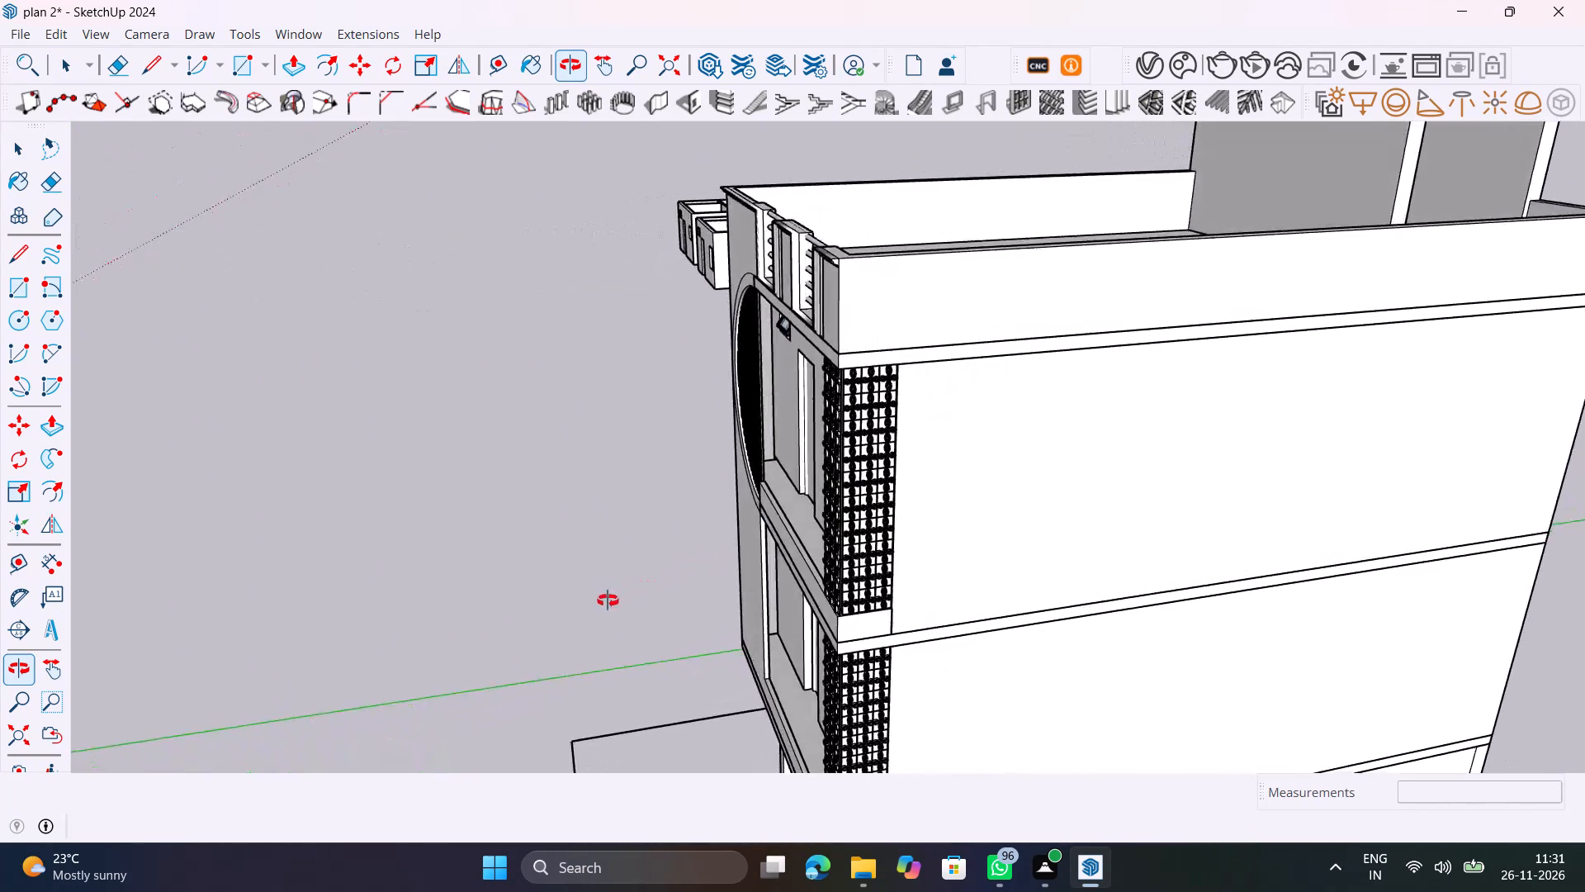
middle_drag(608, 600, 1015, 541)
scroll(1058, 533, down, 4)
shift+middle_drag(1057, 546, 969, 435)
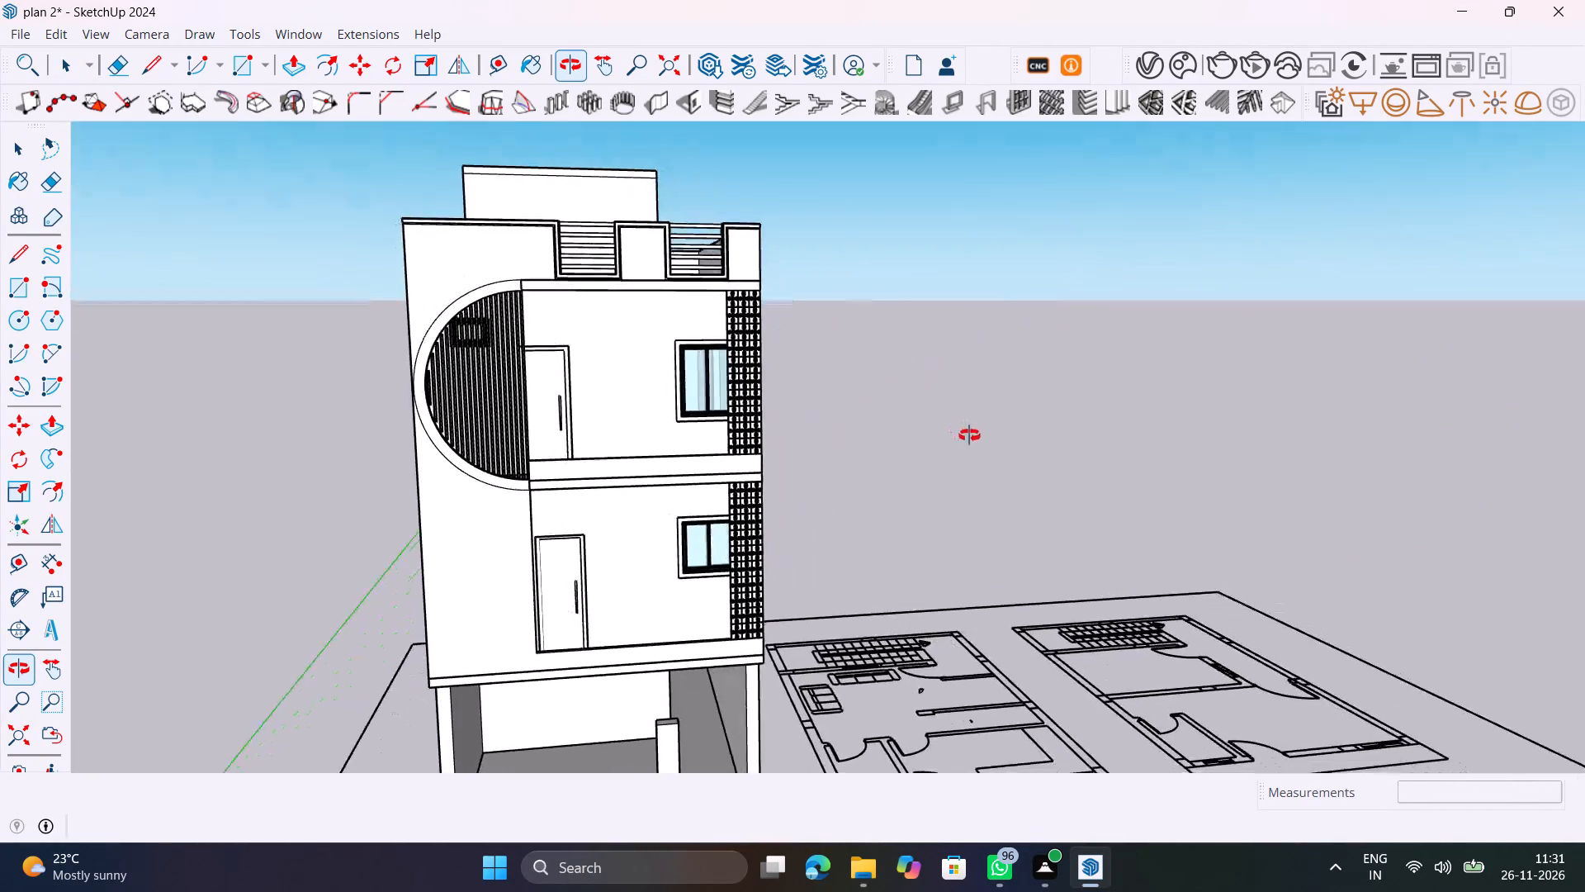
shift+middle_drag(969, 435, 972, 437)
scroll(963, 438, down, 3)
middle_drag(972, 531, 718, 567)
scroll(739, 582, up, 2)
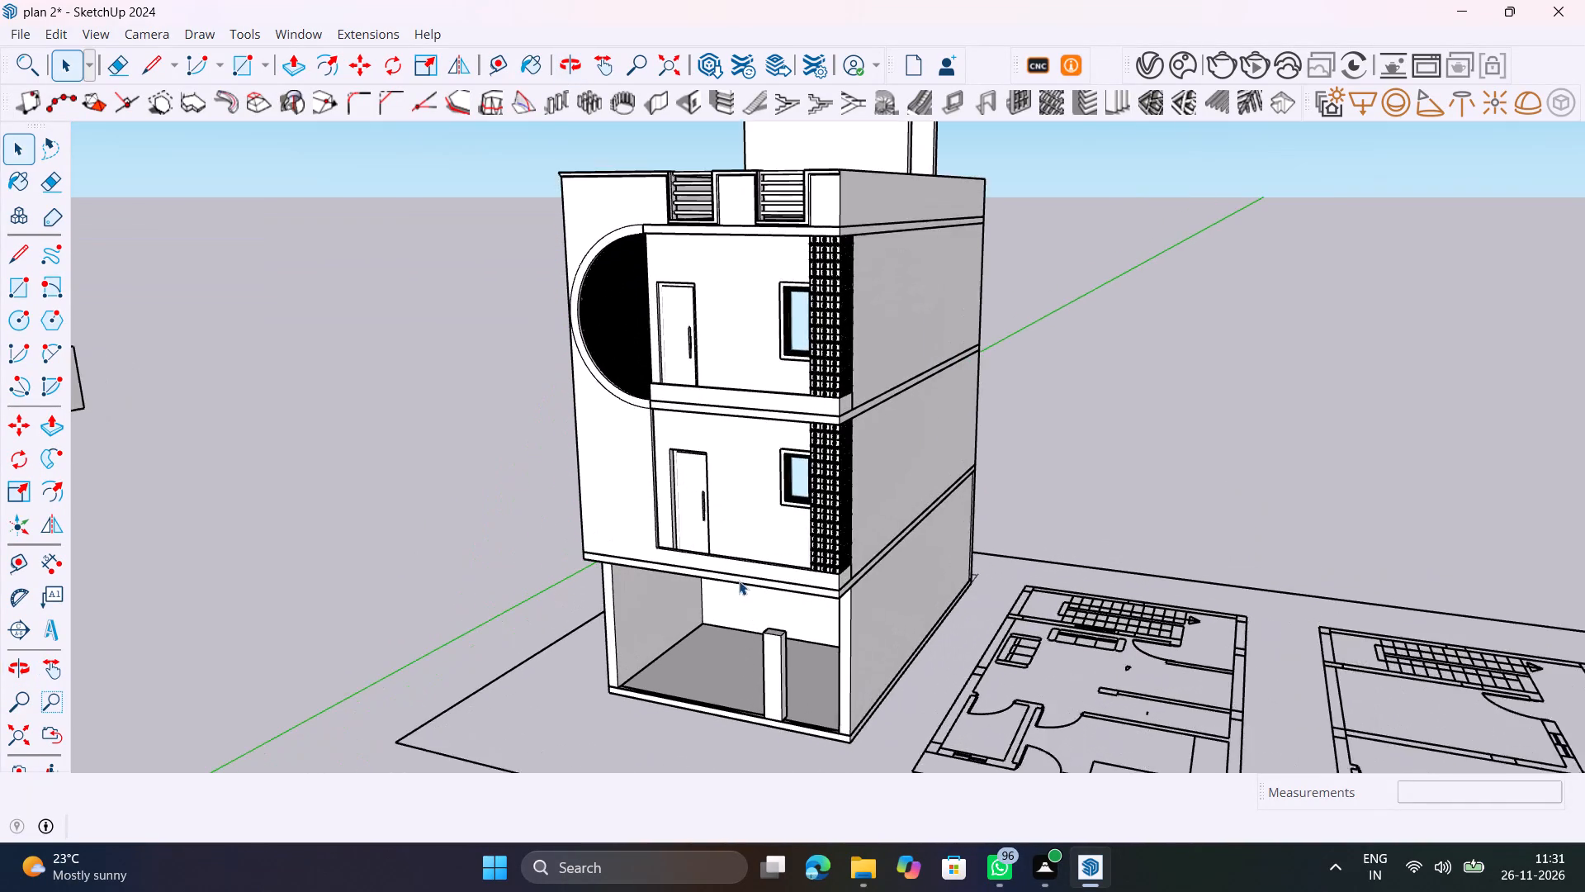
scroll(739, 581, up, 2)
shift+middle_drag(743, 564, 697, 636)
shift+scroll(696, 633, up, 1)
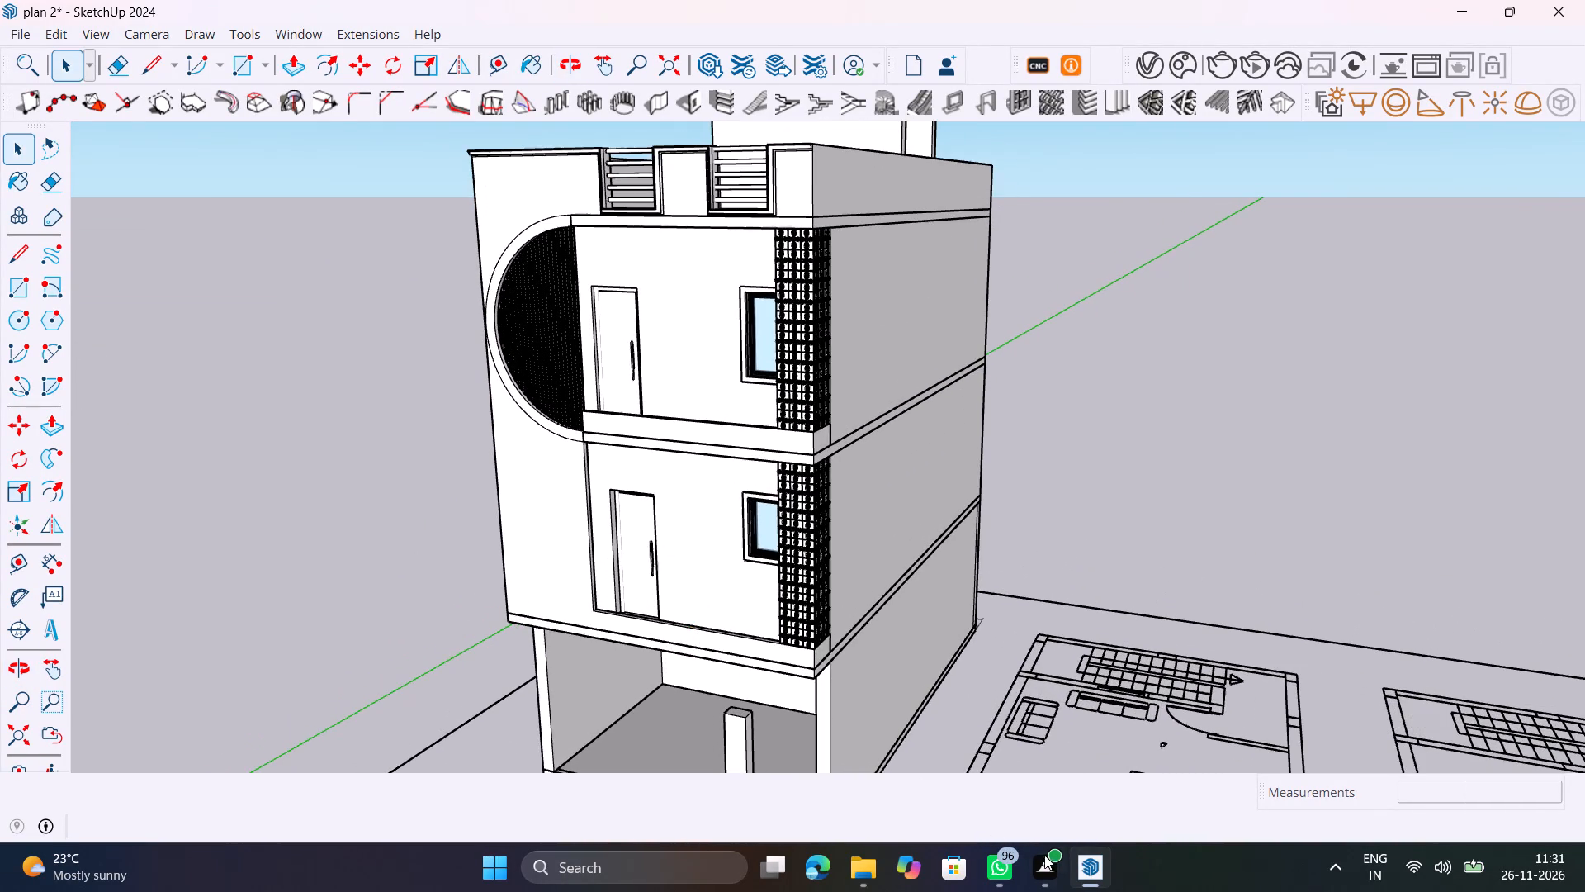
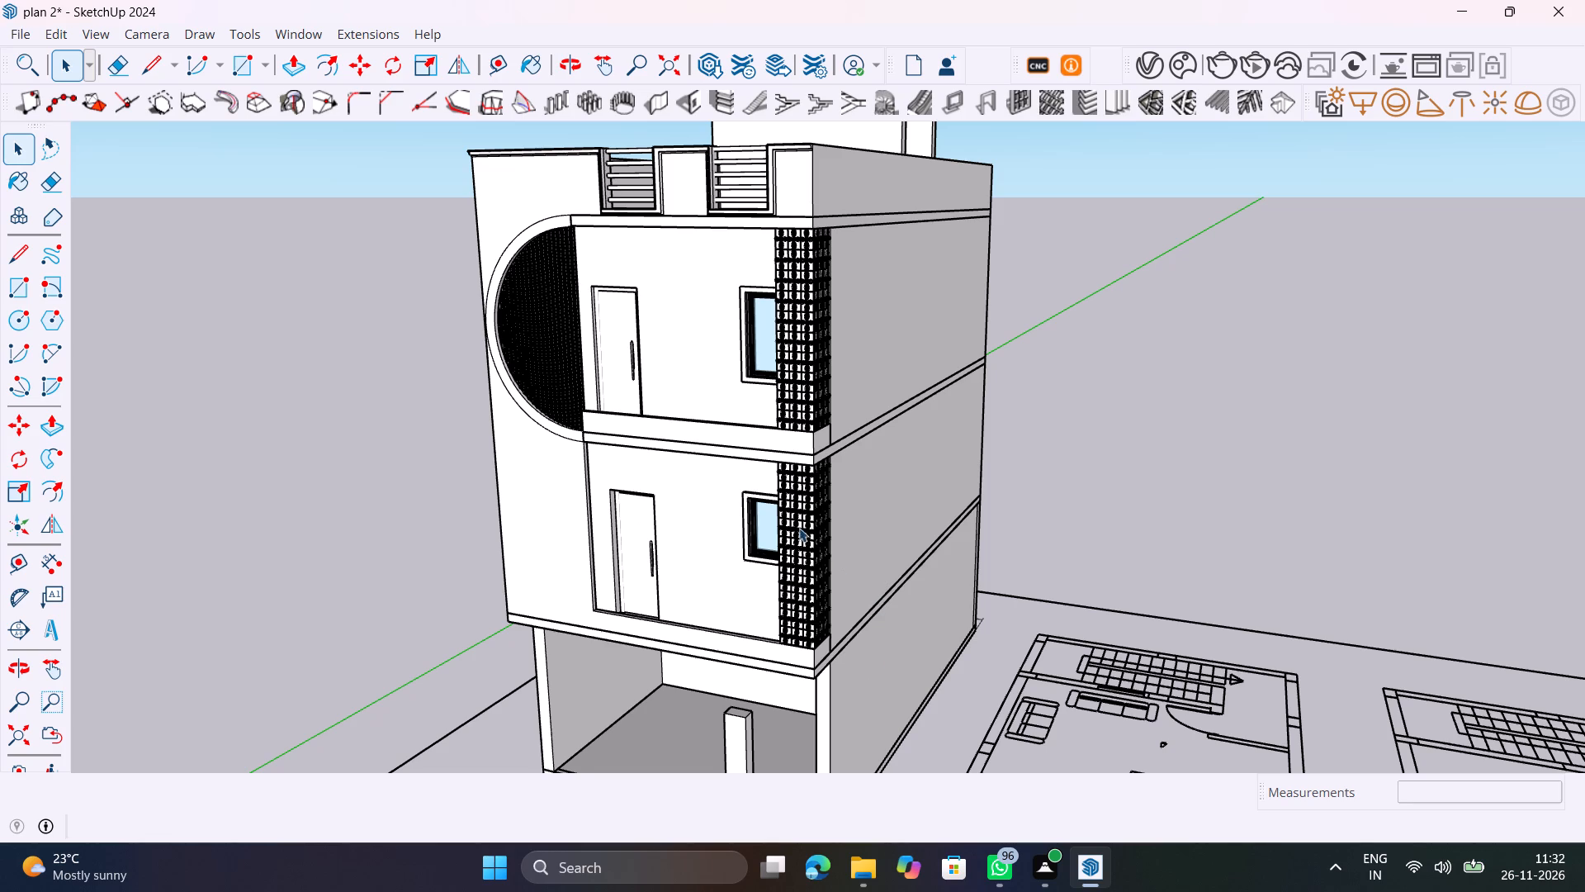
Examine the outer balcony corner where the front and side patterned screens meet, up close and from the building's side.
scroll(811, 523, up, 10)
middle_drag(815, 524, 666, 511)
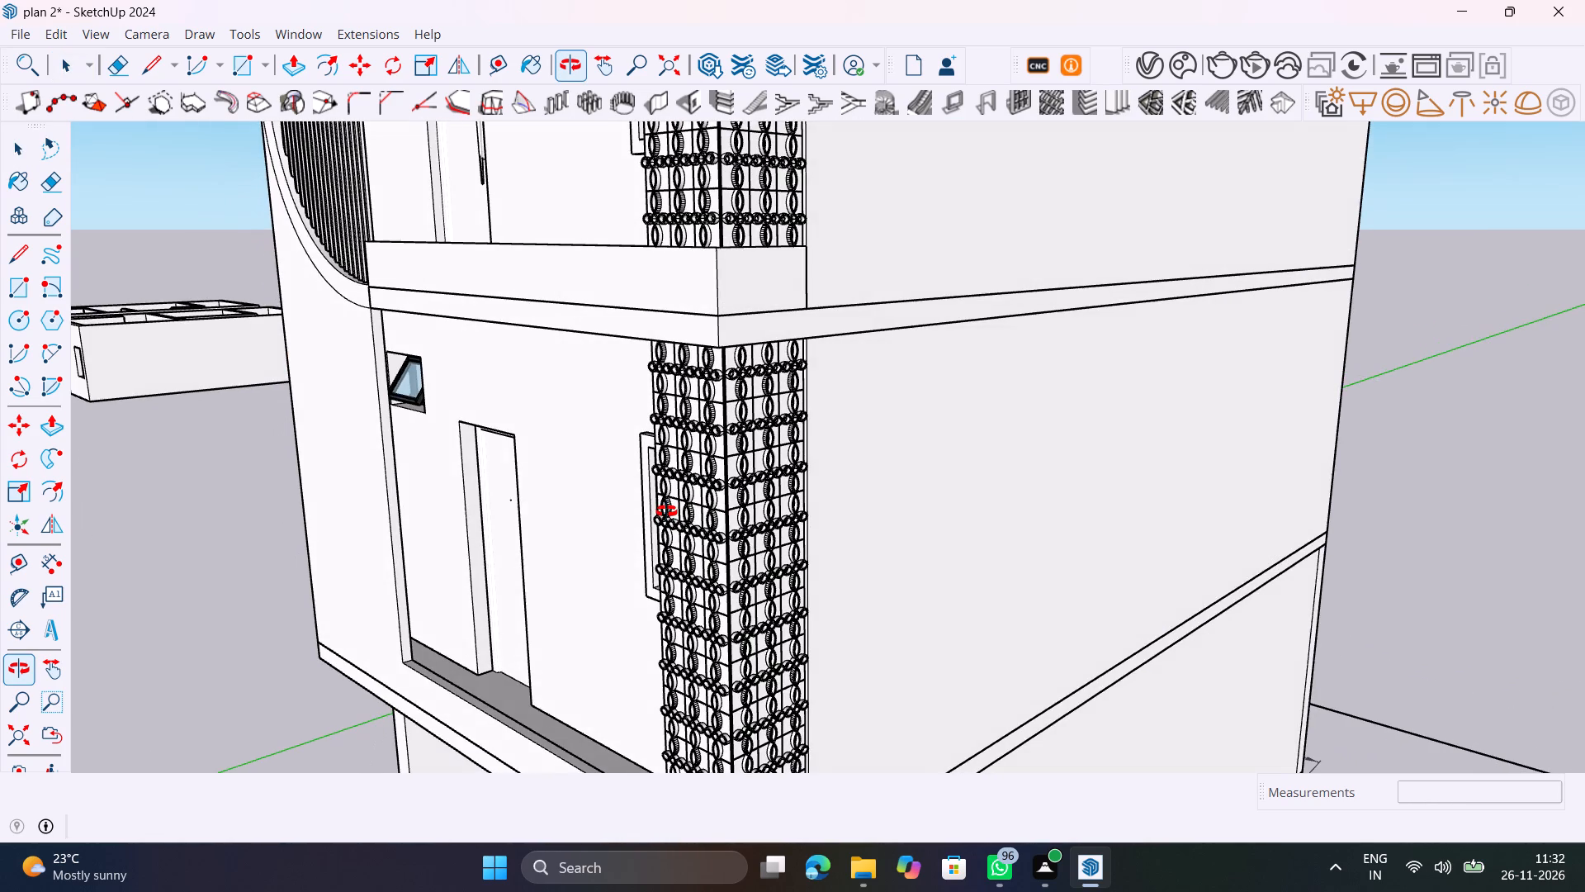
middle_drag(666, 511, 428, 510)
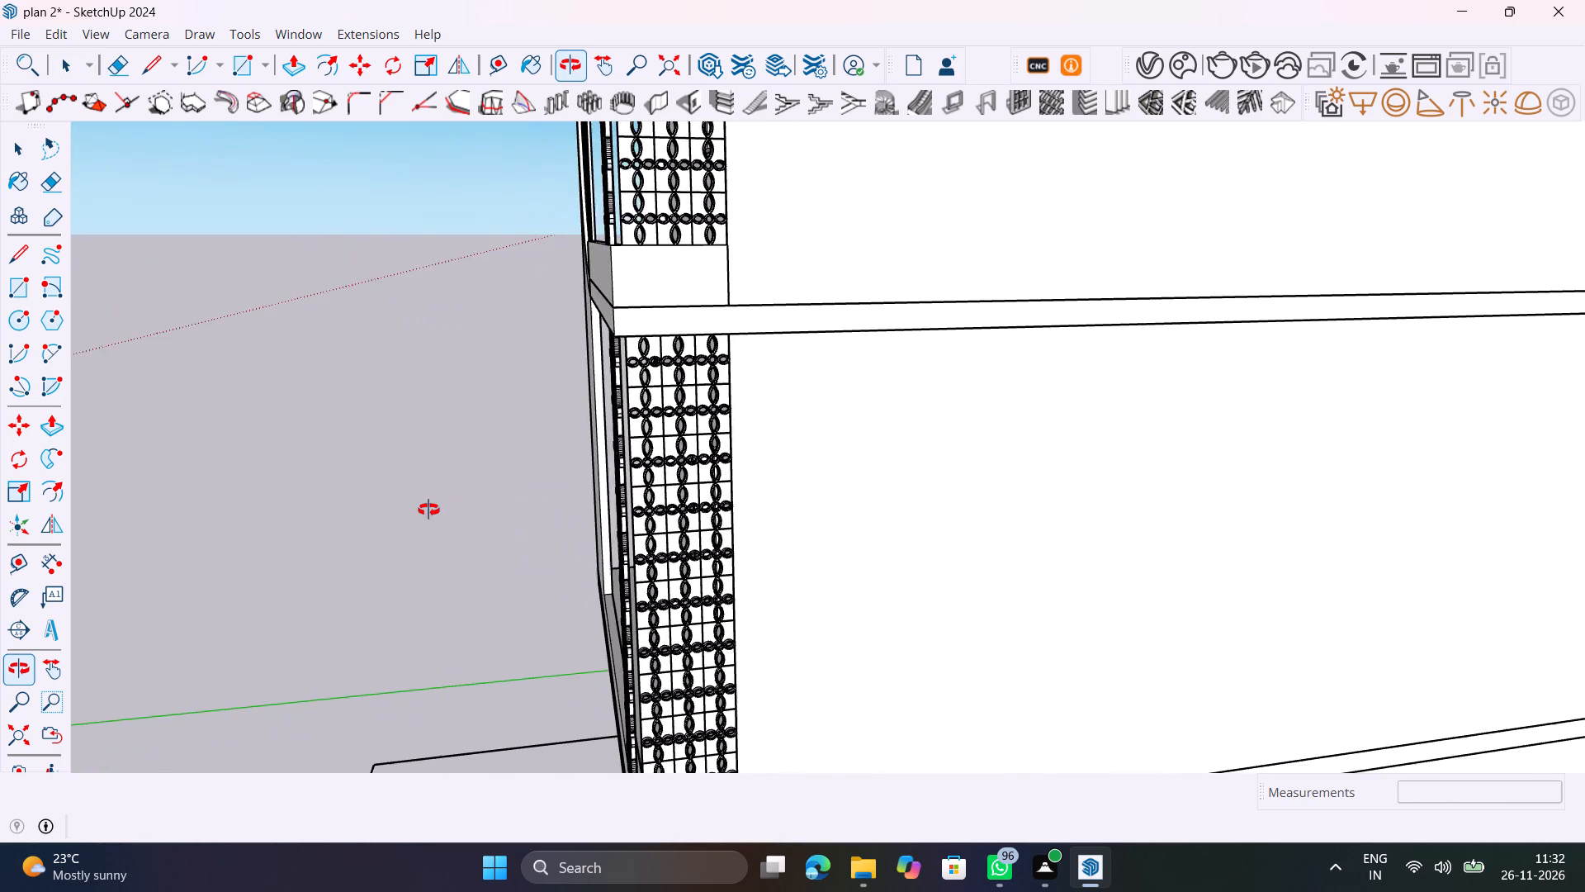
middle_drag(428, 510, 645, 567)
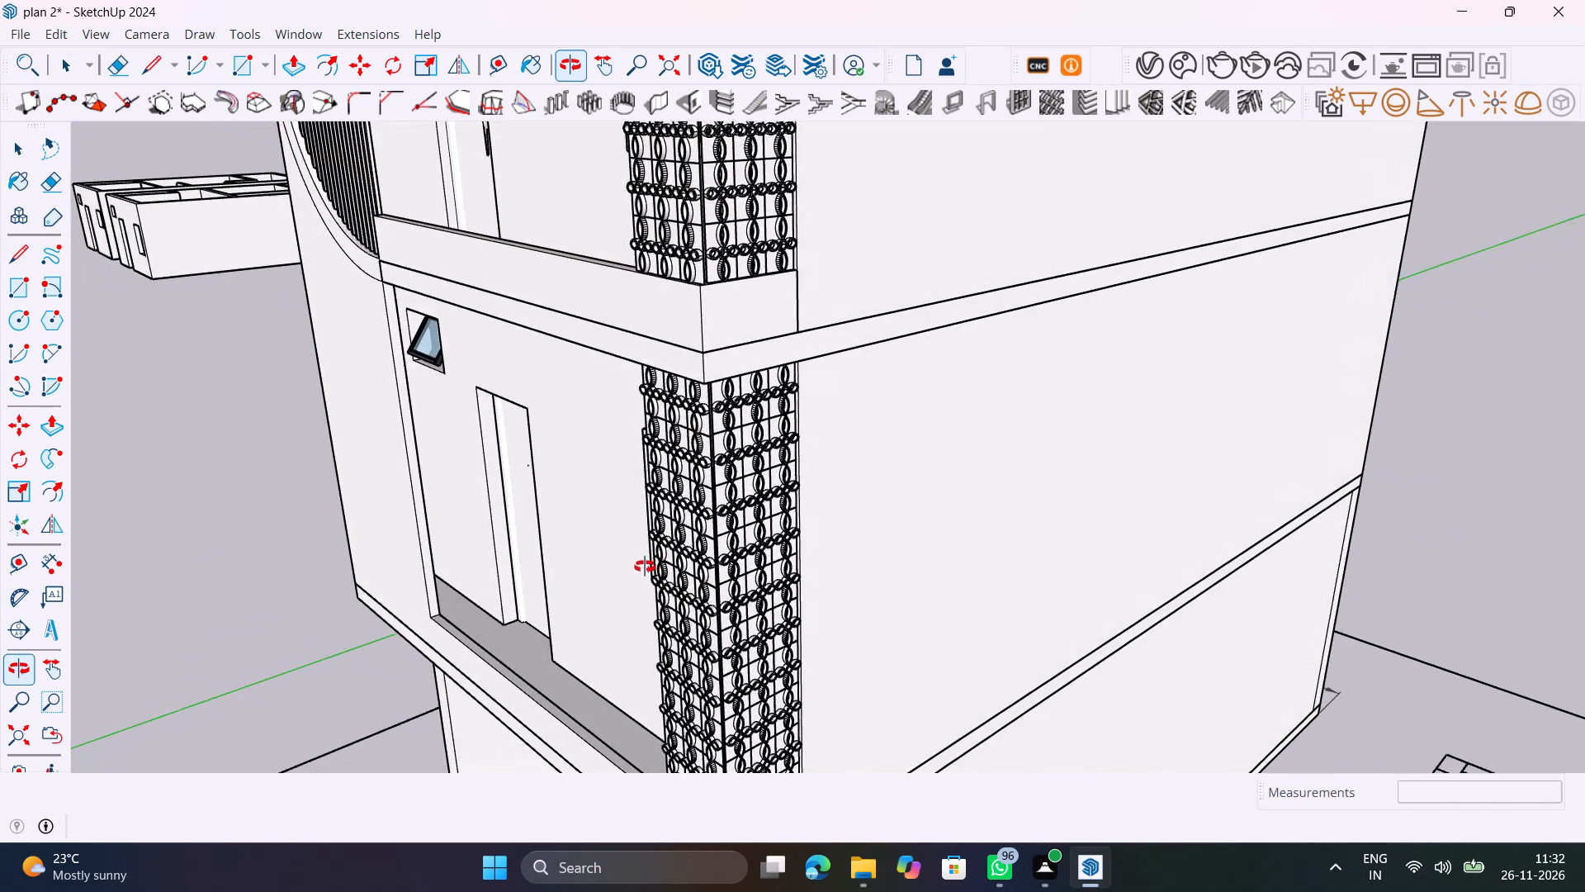
middle_drag(645, 567, 447, 602)
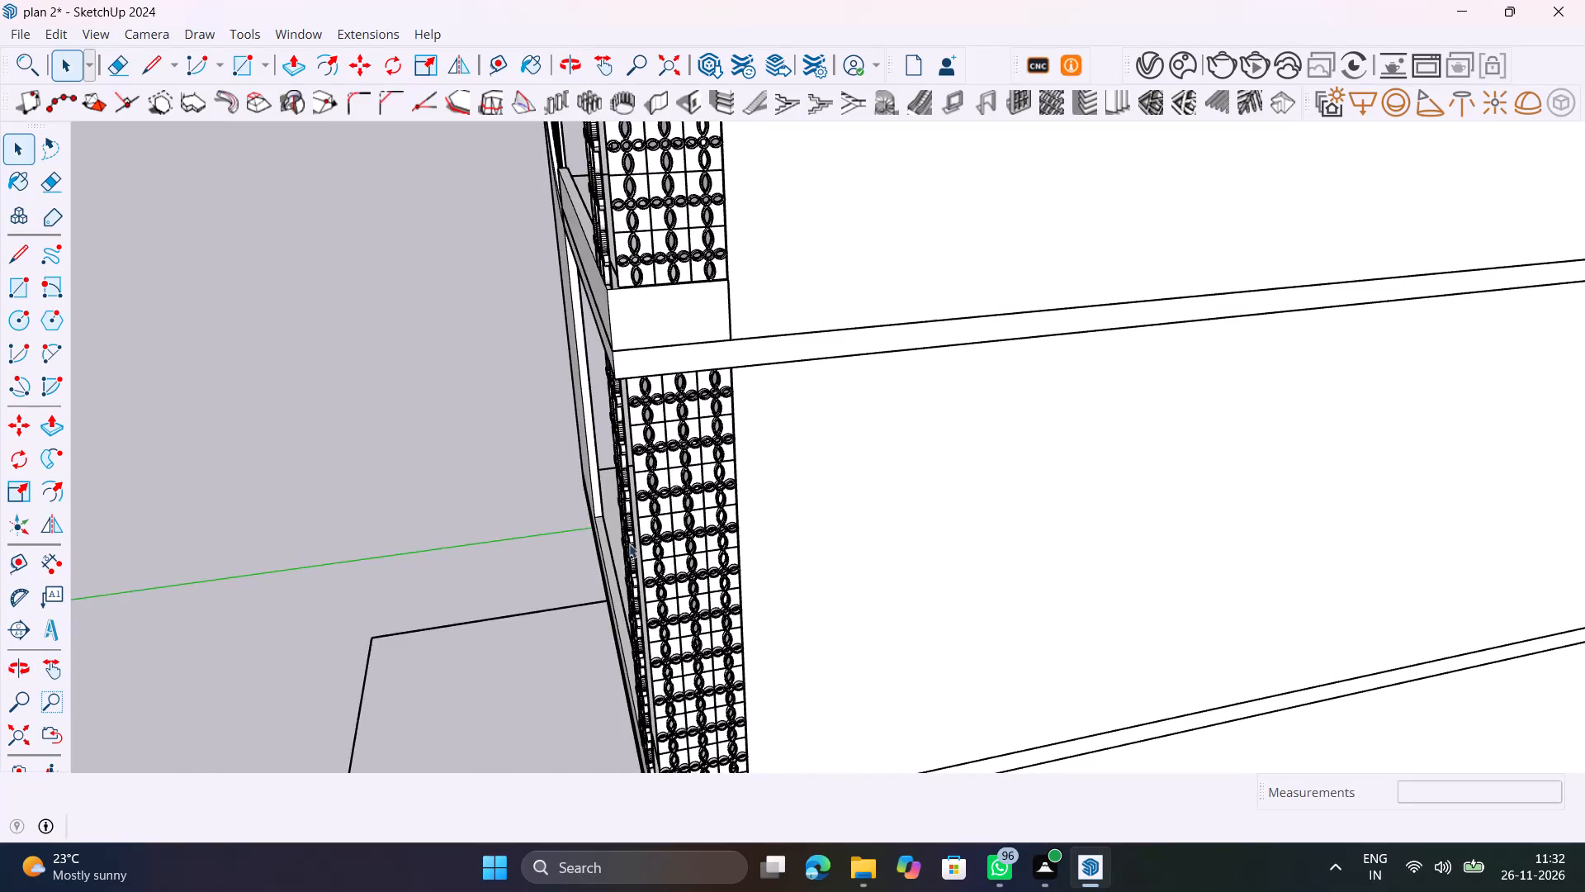
scroll(722, 425, up, 20)
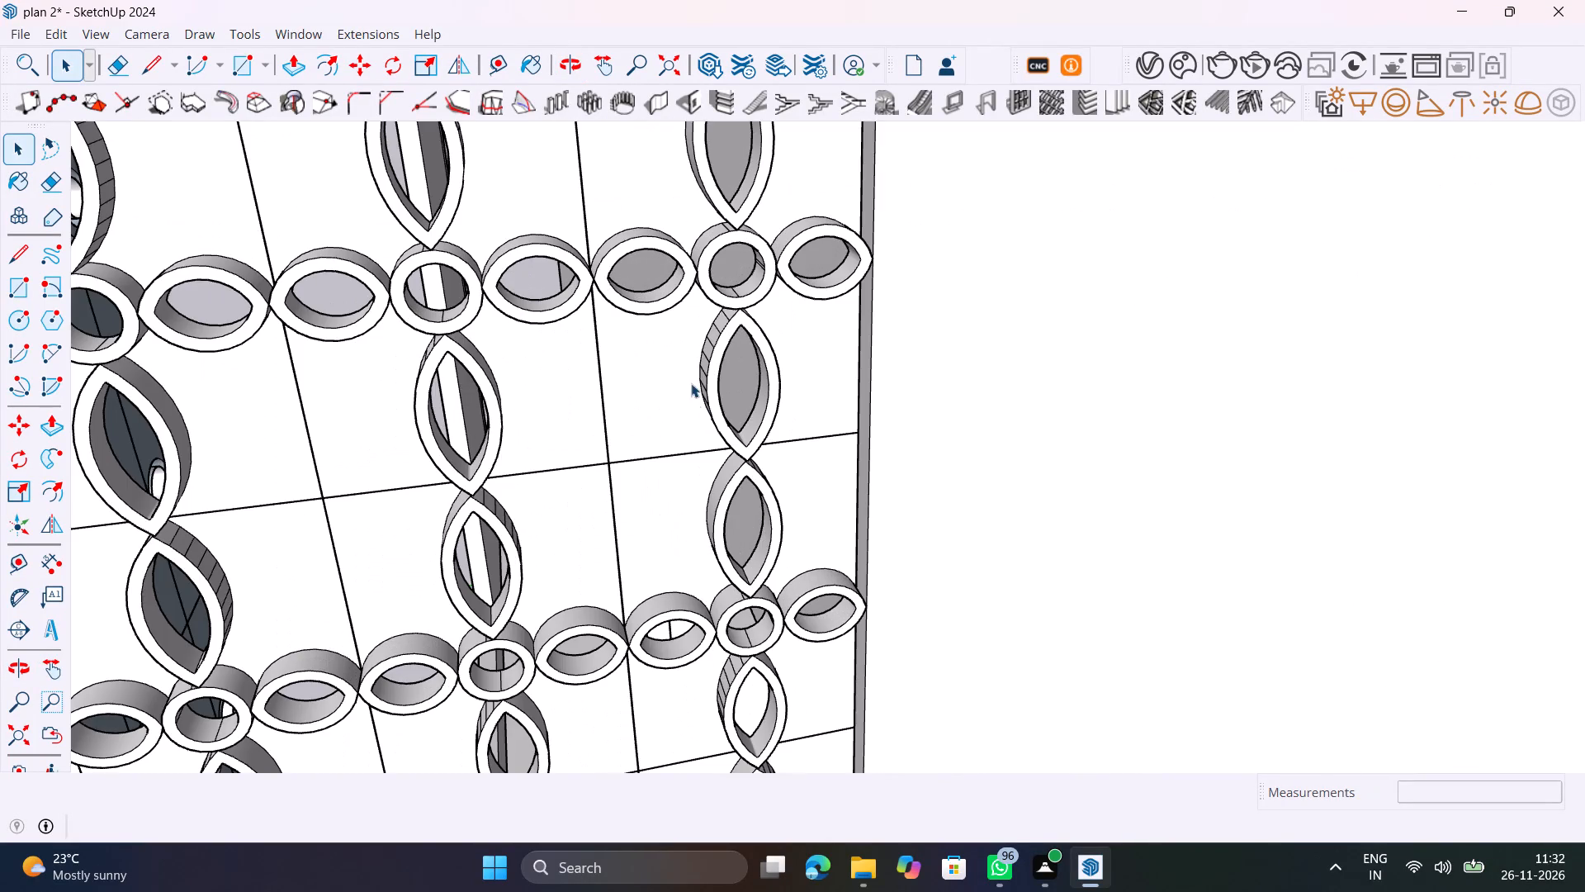
middle_drag(684, 470, 934, 457)
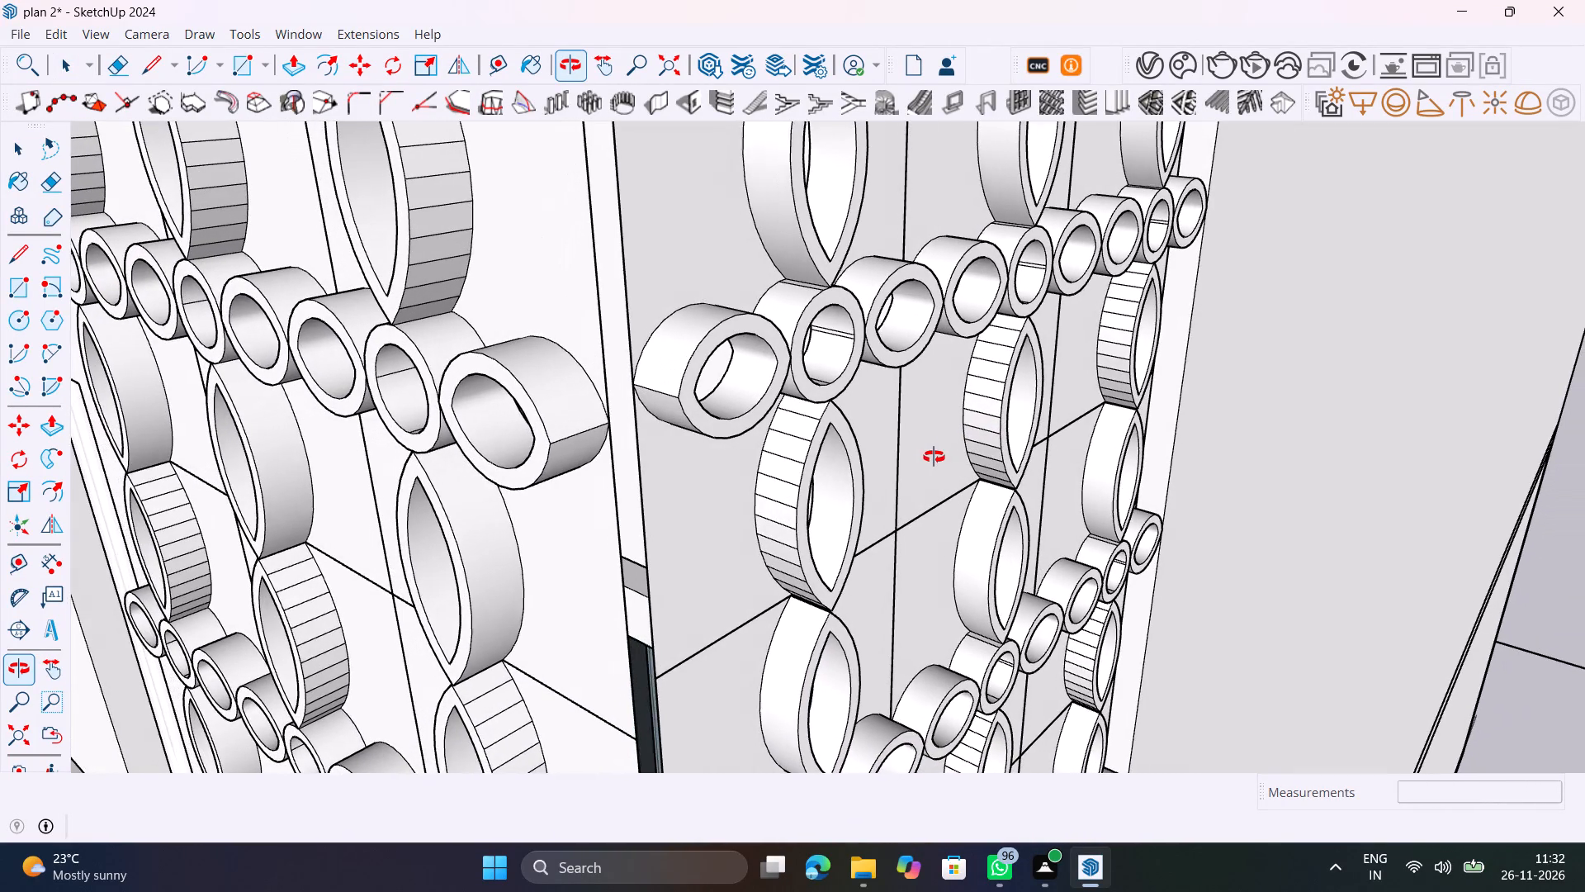
middle_drag(934, 457, 934, 457)
scroll(609, 424, up, 1)
middle_drag(609, 424, 669, 424)
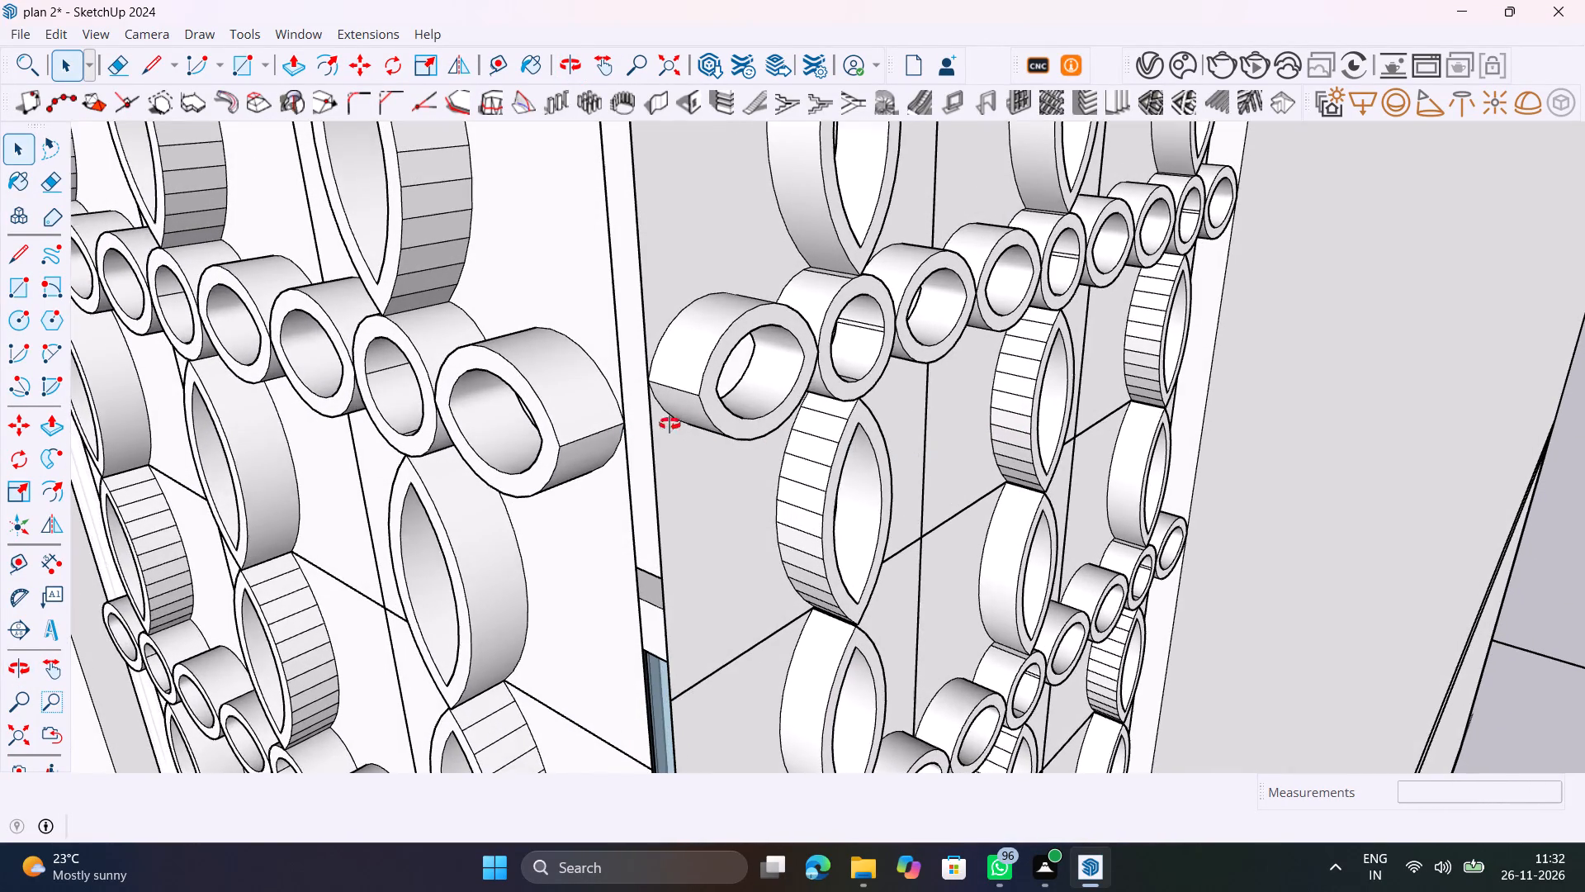
middle_drag(669, 424, 206, 447)
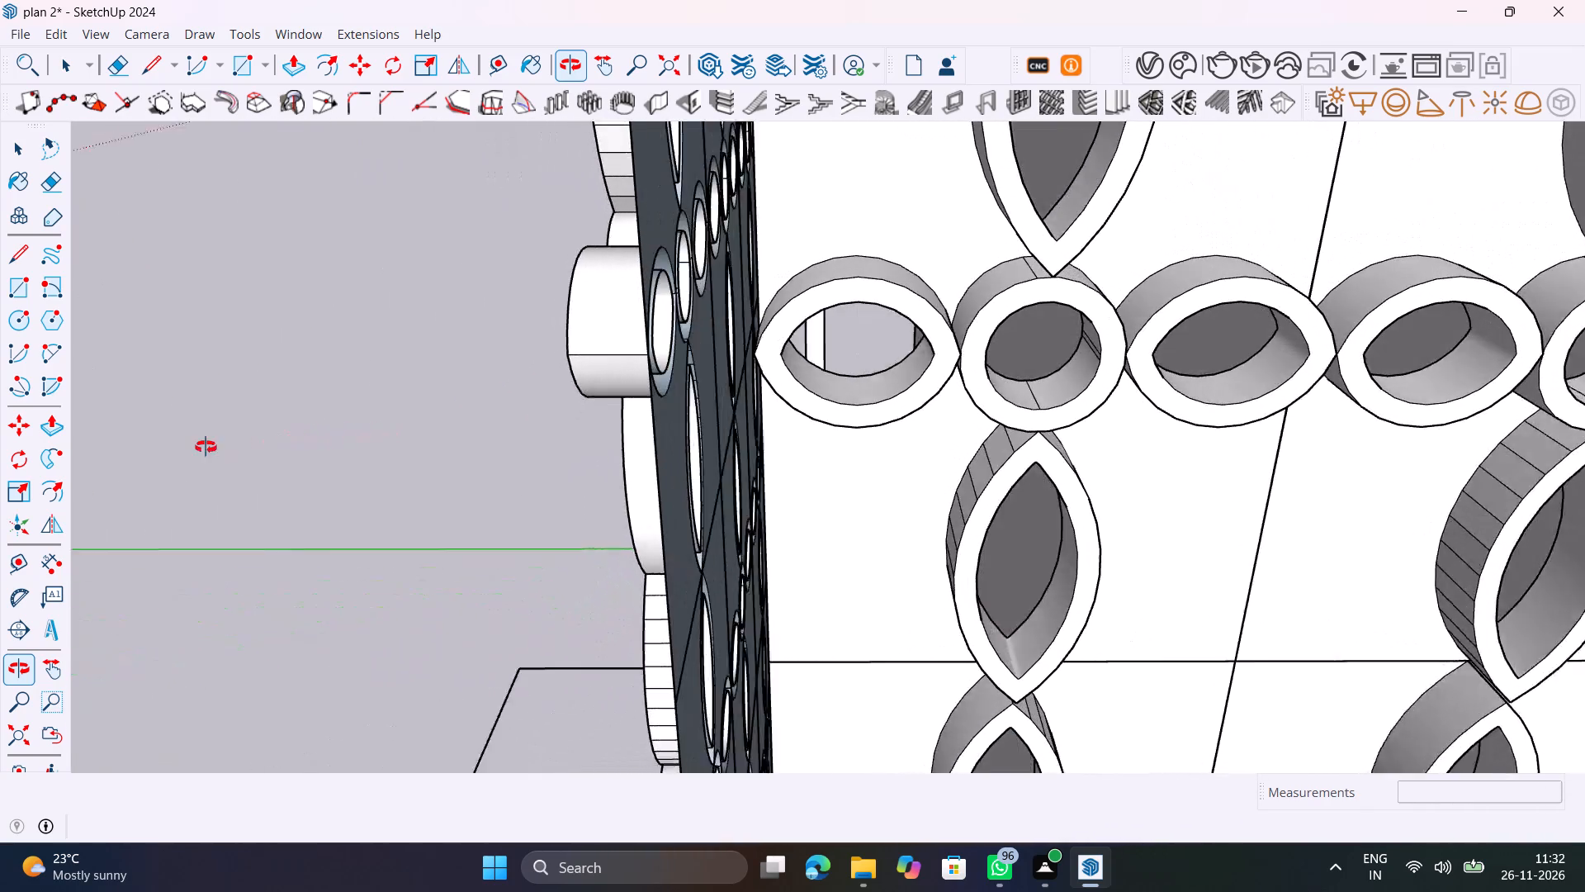
middle_drag(206, 447, 187, 447)
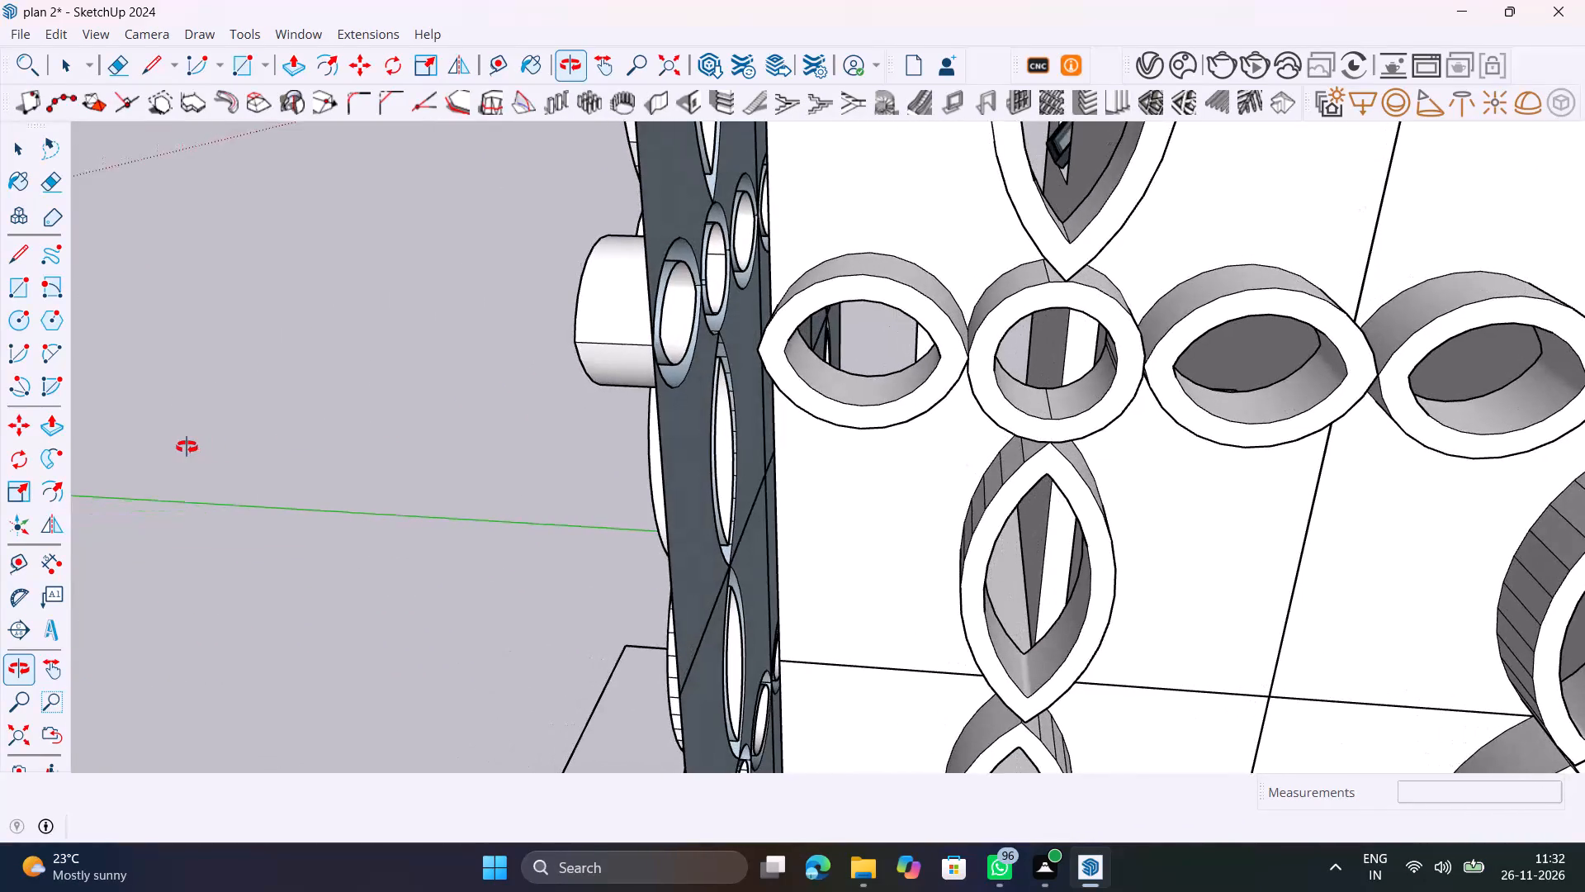
middle_drag(187, 447, 241, 439)
scroll(293, 439, down, 11)
middle_drag(312, 453, 343, 455)
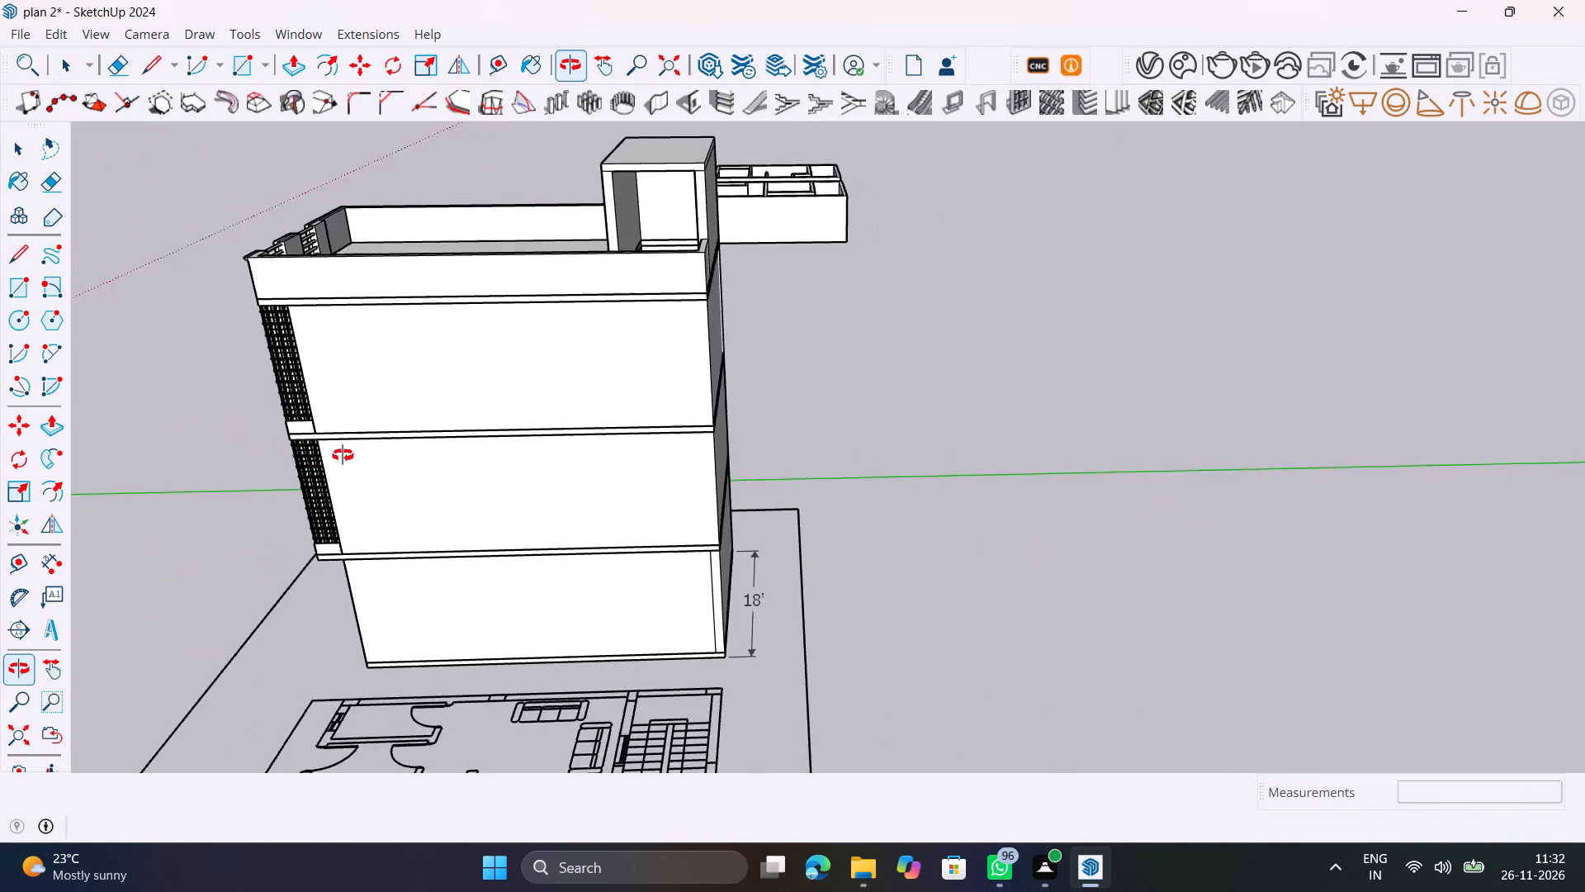
middle_drag(343, 455, 928, 392)
scroll(914, 396, down, 2)
Examine the front patterned screen beside the upper balcony window up close, and both balconies from the building's front.
scroll(897, 415, up, 20)
scroll(897, 415, up, 7)
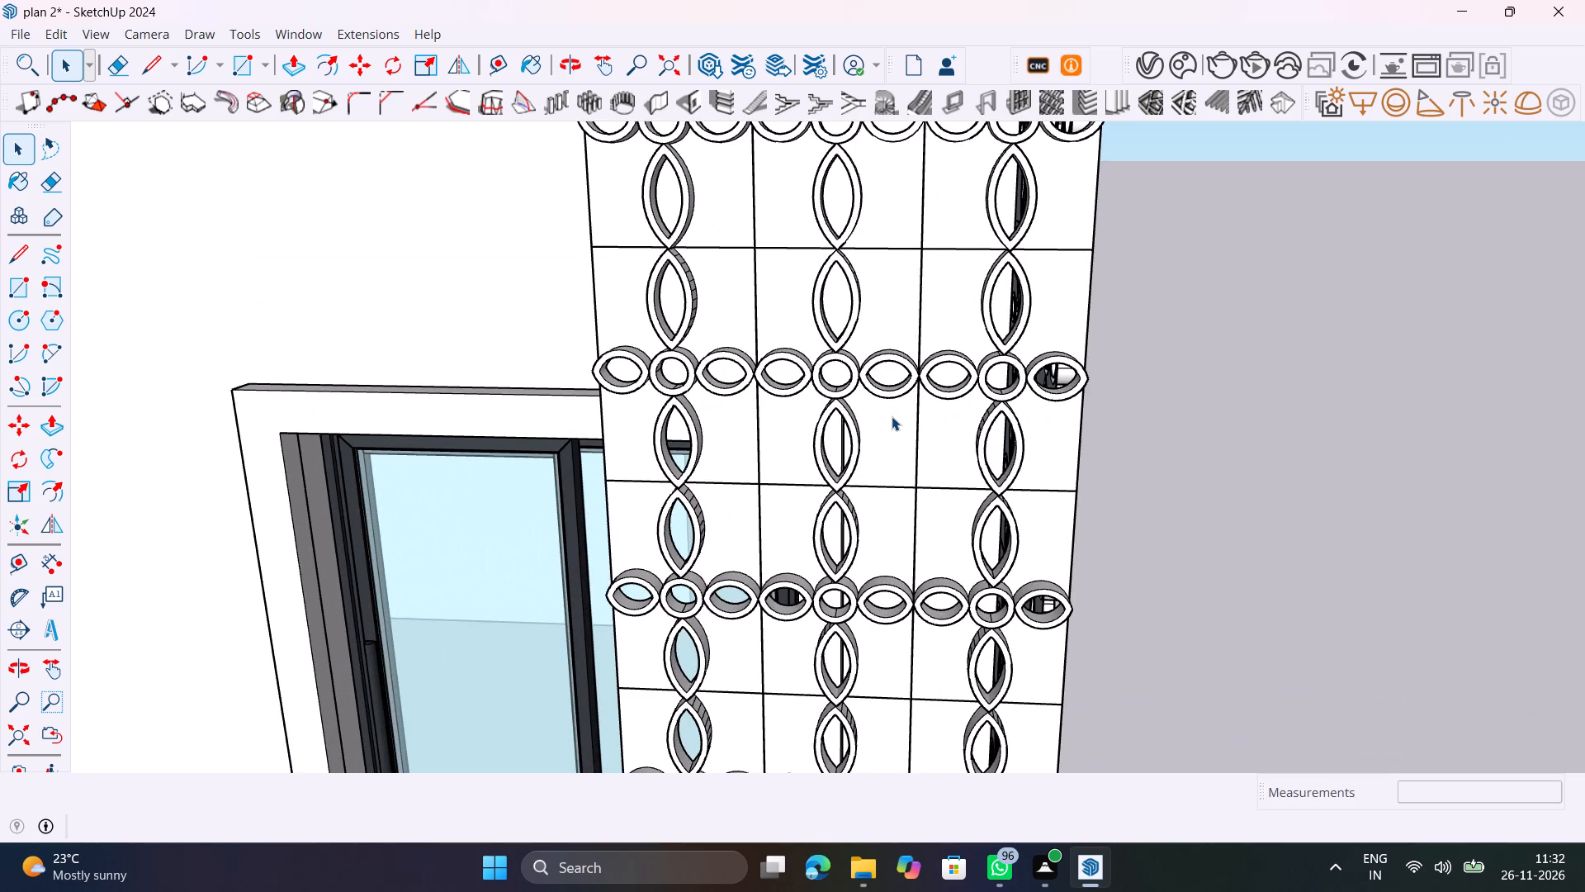
middle_drag(855, 472, 902, 401)
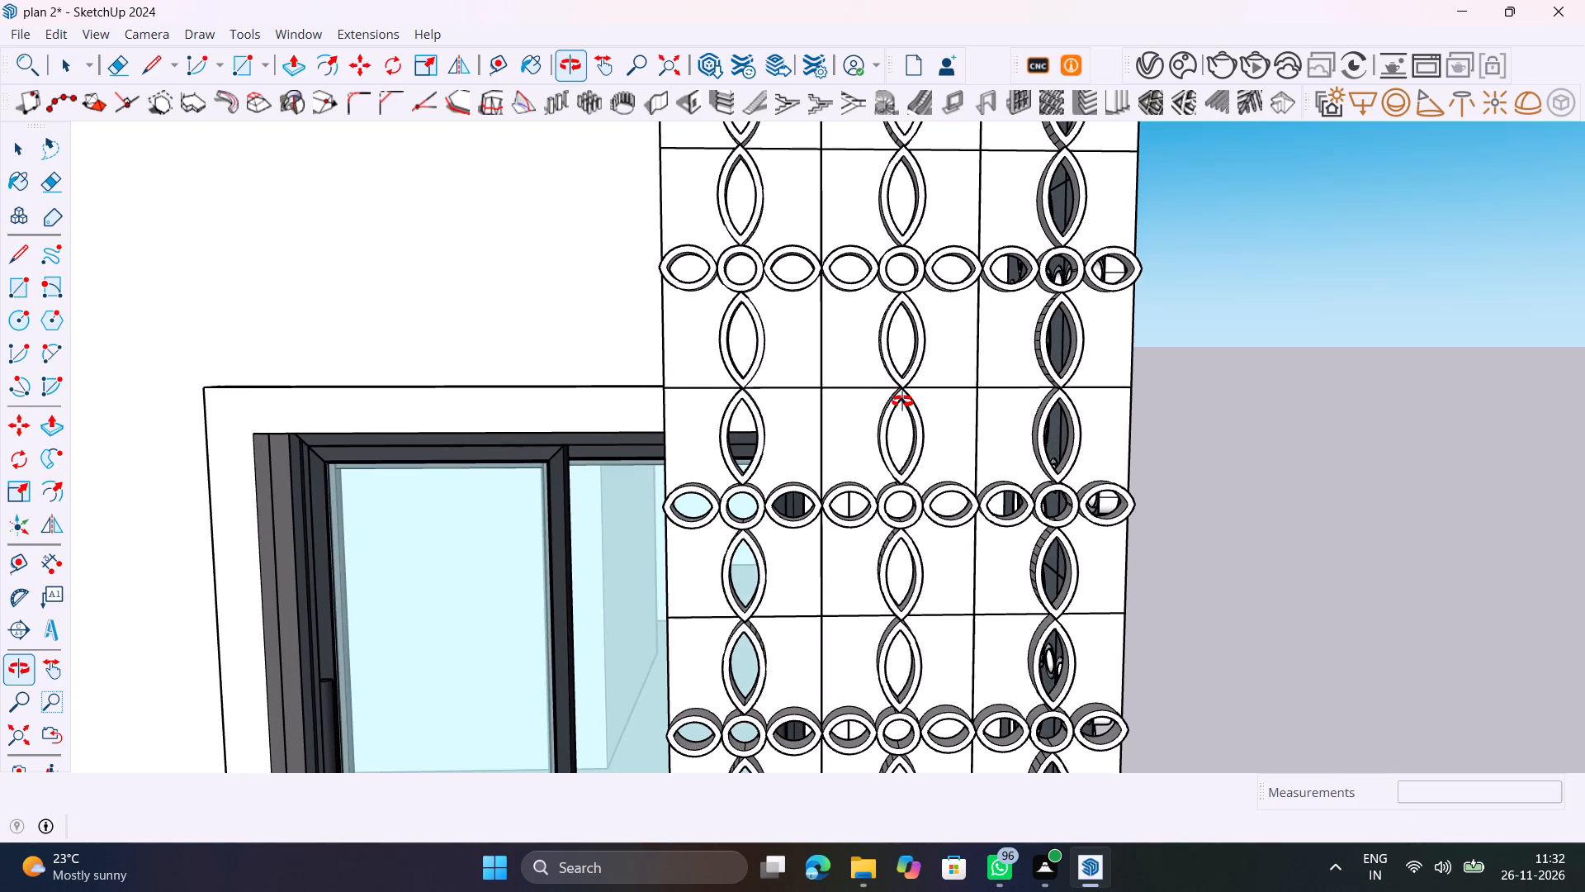
middle_drag(902, 401, 805, 419)
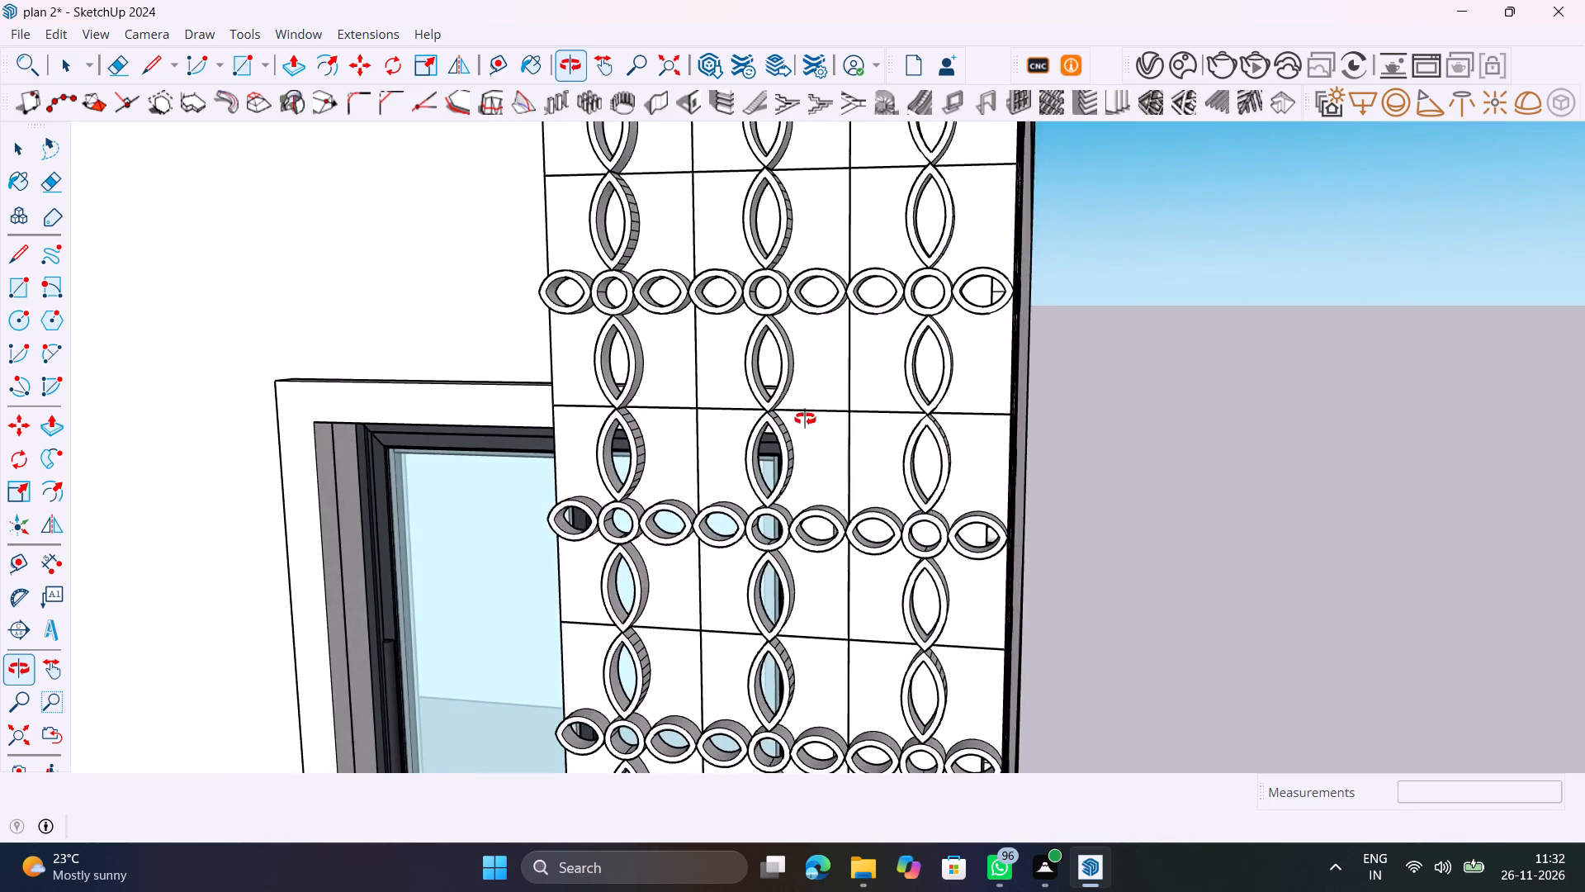
middle_drag(805, 419, 759, 445)
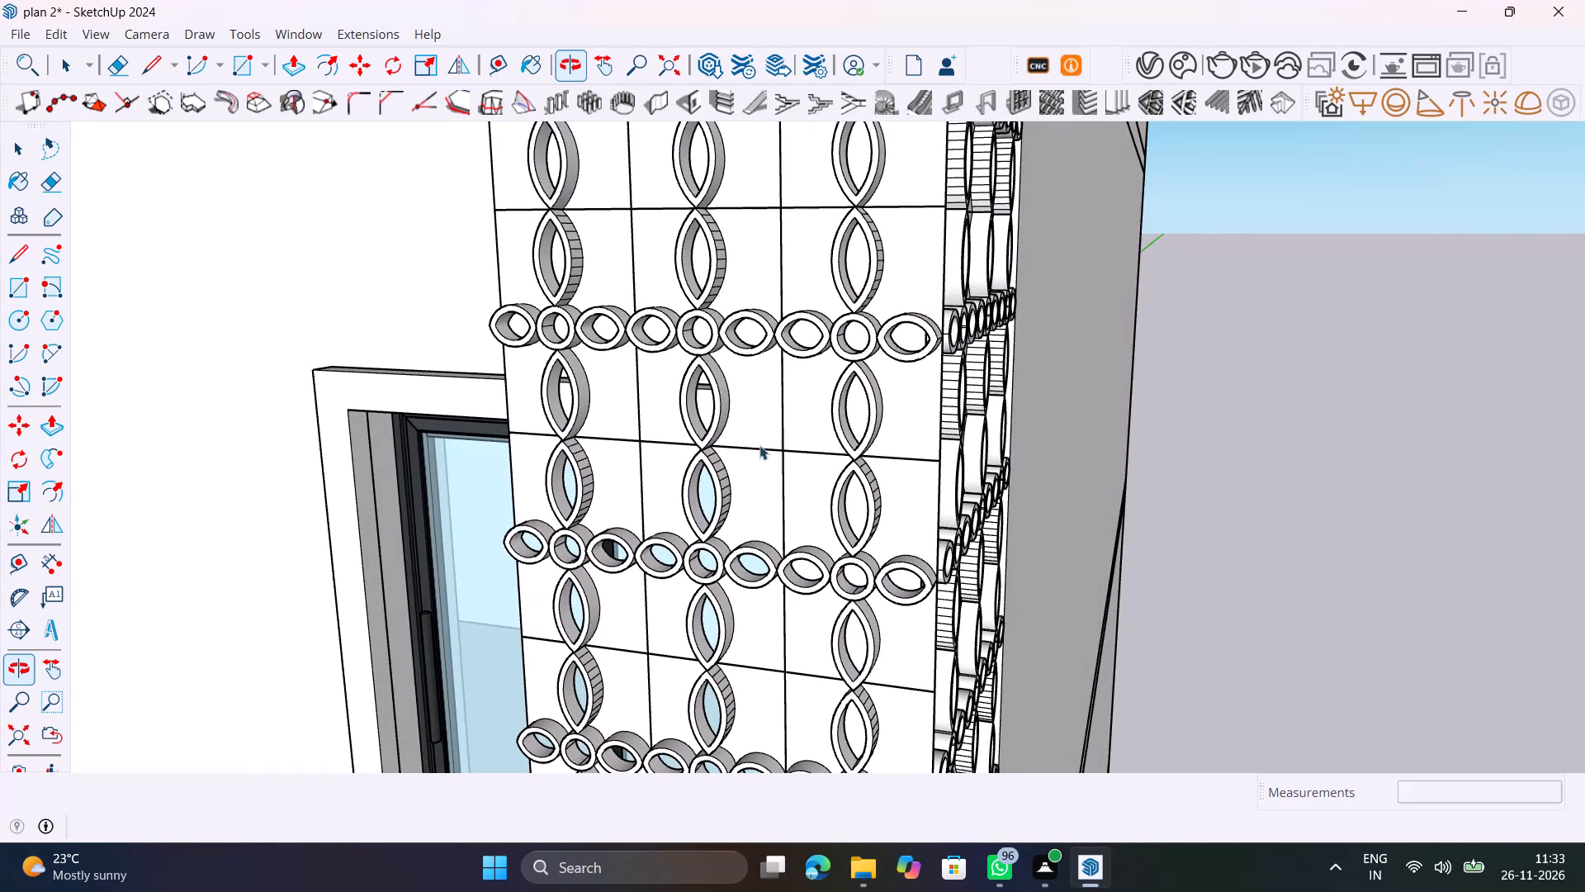
scroll(868, 329, up, 11)
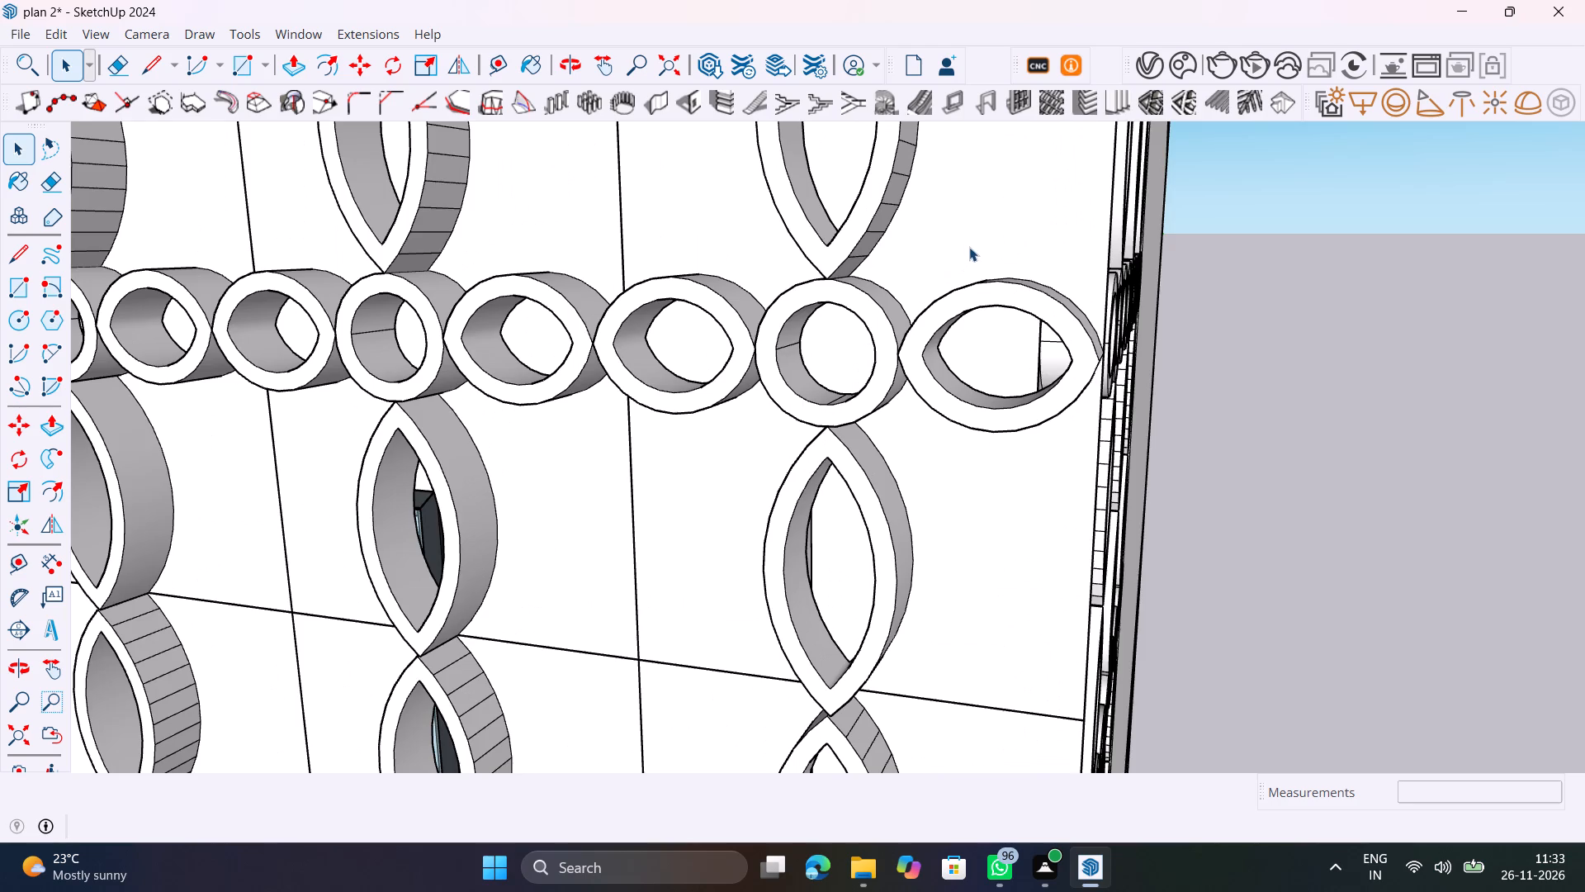
double_click(969, 247)
drag(920, 487, 997, 481)
middle_drag(996, 483, 1066, 479)
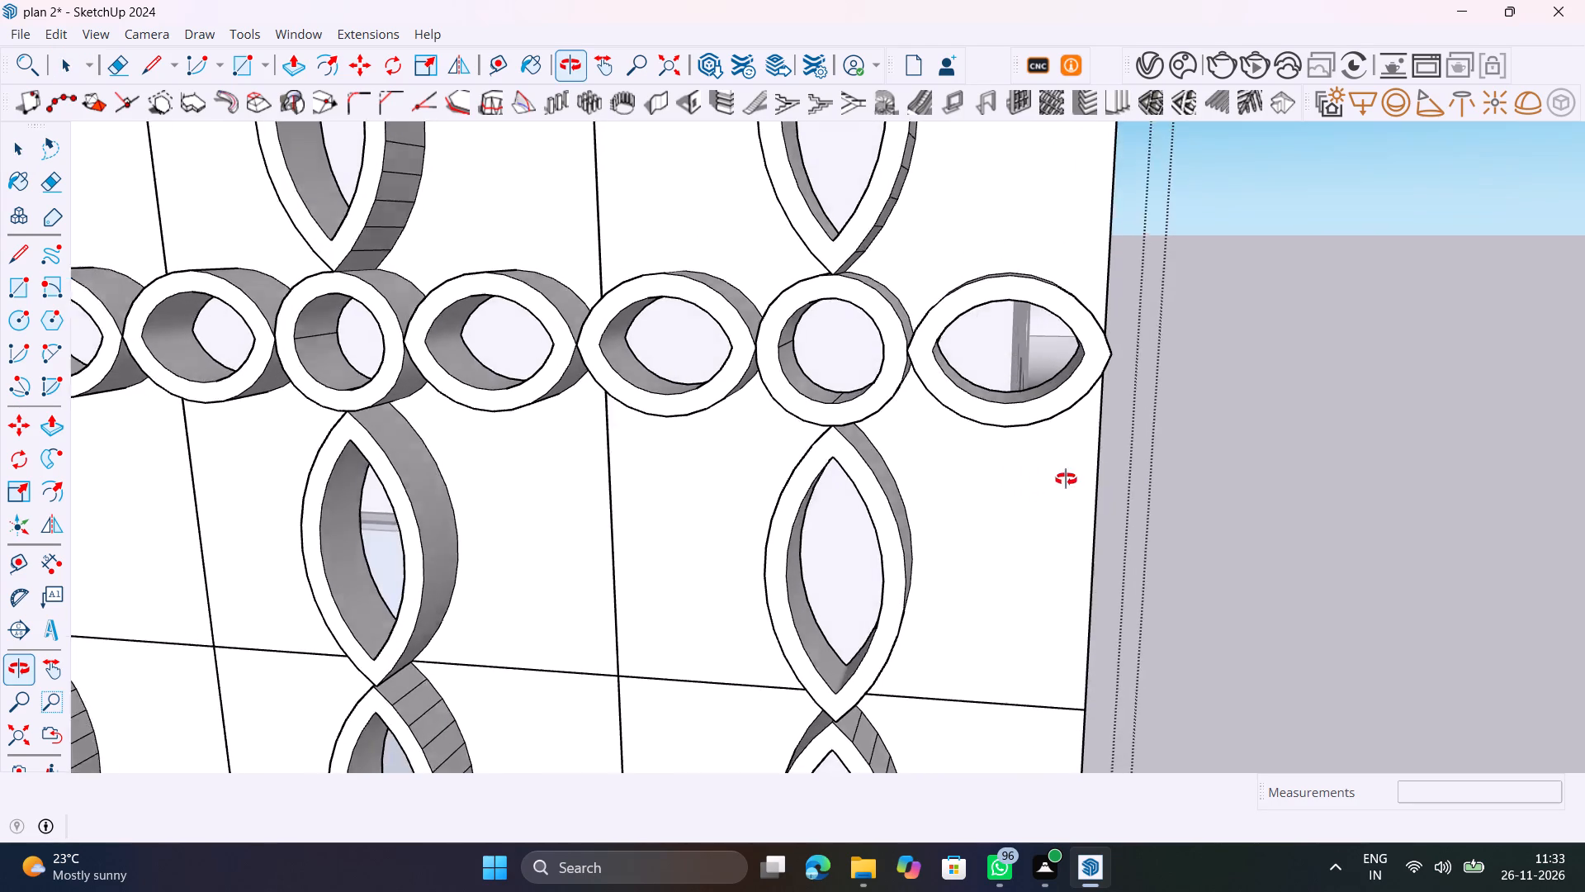
middle_drag(1066, 479, 1211, 445)
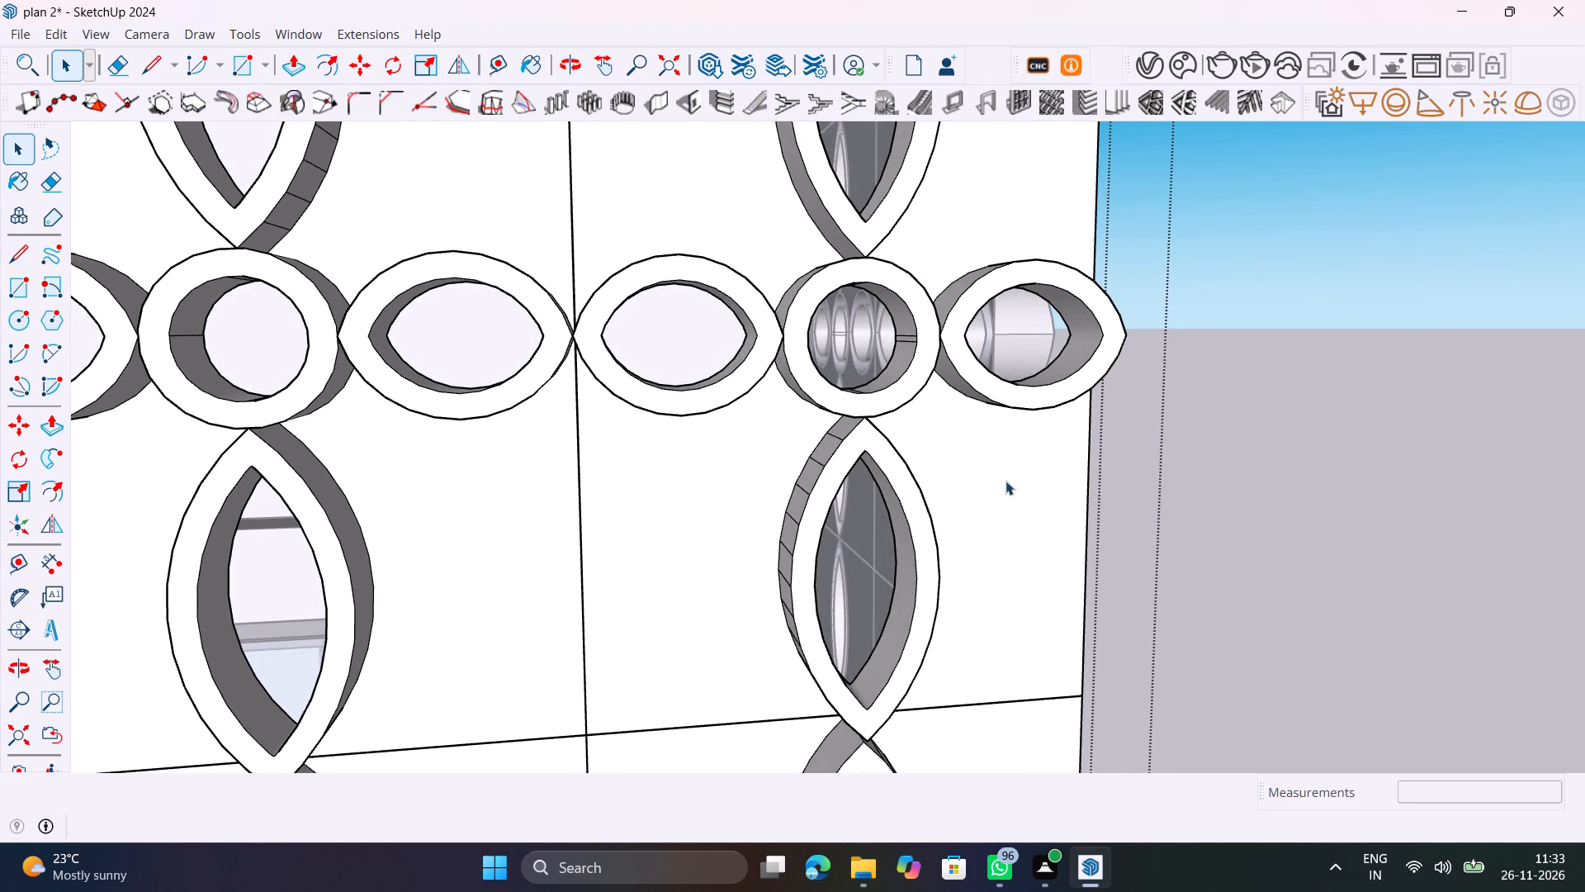
key(Escape)
scroll(934, 485, down, 2)
click(1243, 515)
middle_drag(1284, 553, 1247, 551)
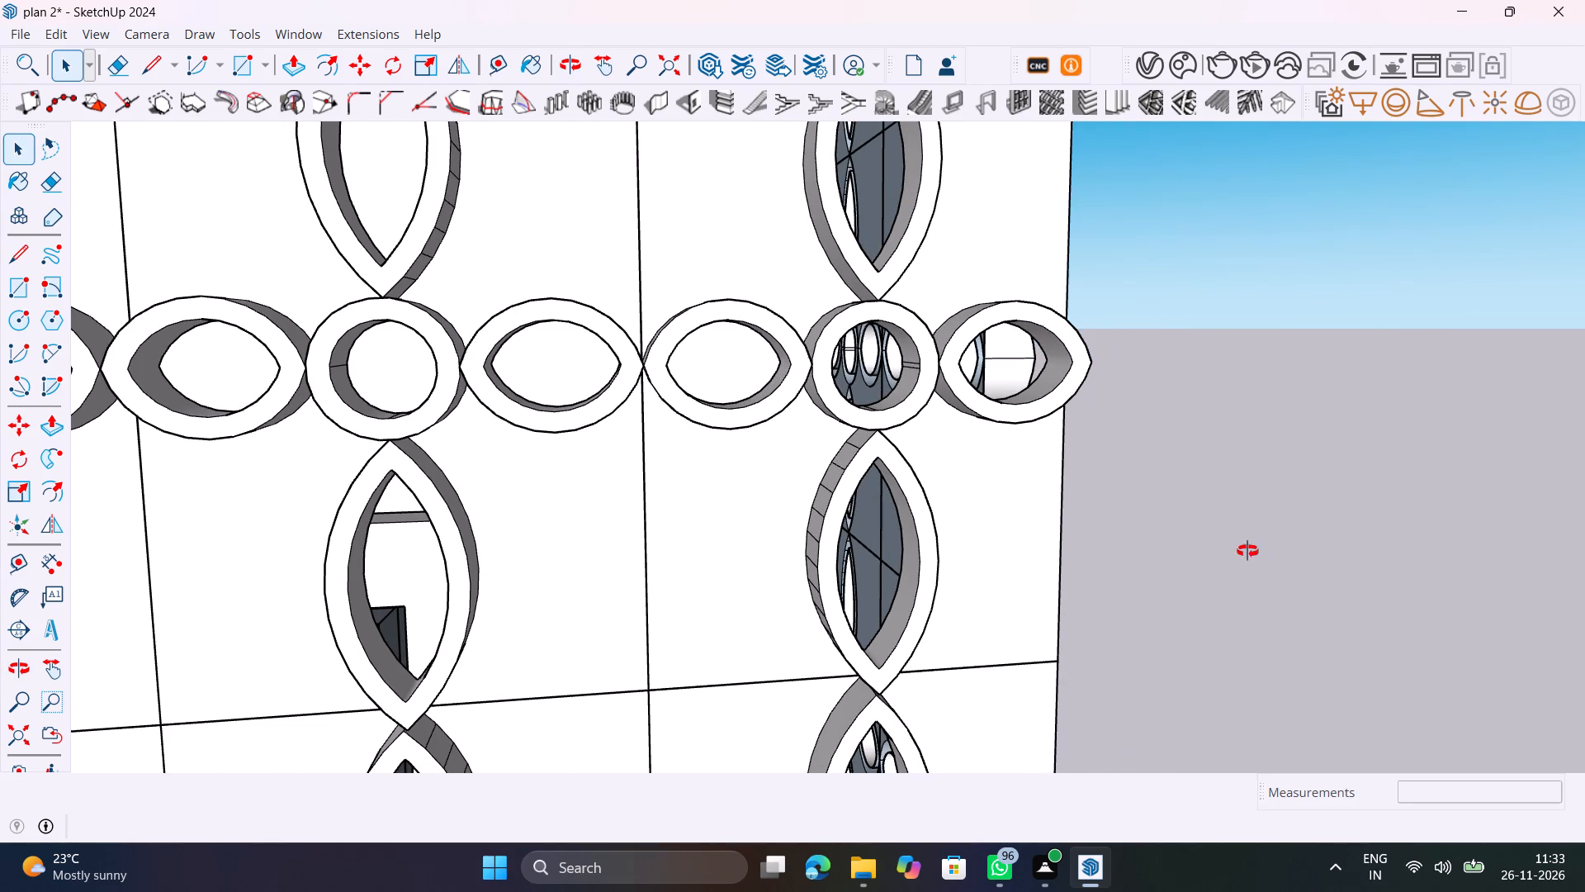
middle_drag(1247, 551, 1502, 531)
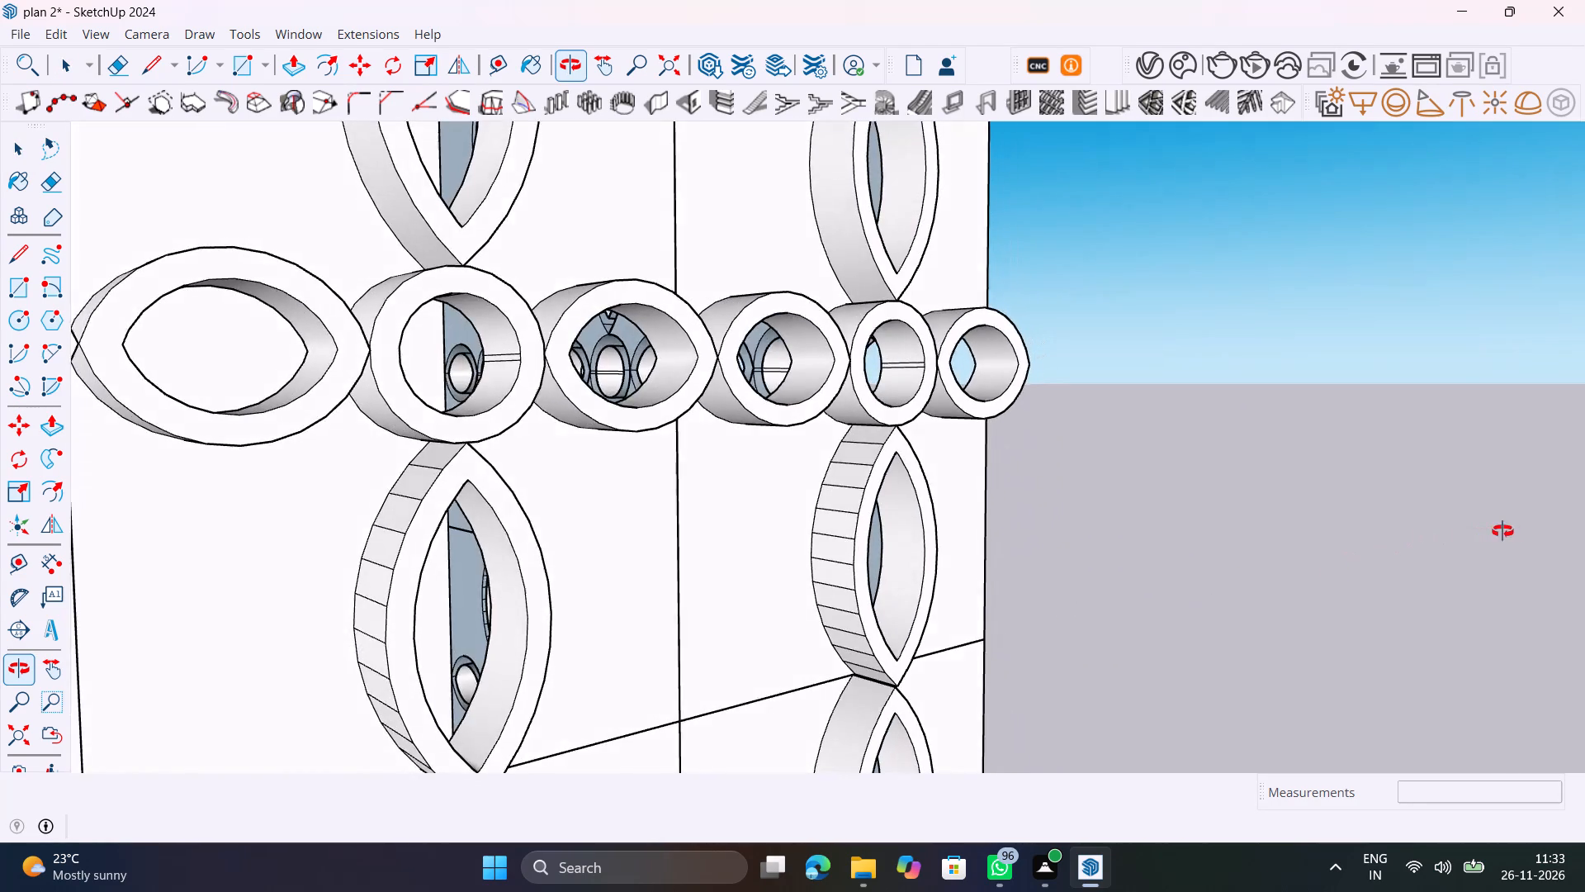
middle_drag(1502, 531, 1372, 531)
scroll(1379, 532, down, 6)
shift+middle_drag(1362, 551, 1073, 433)
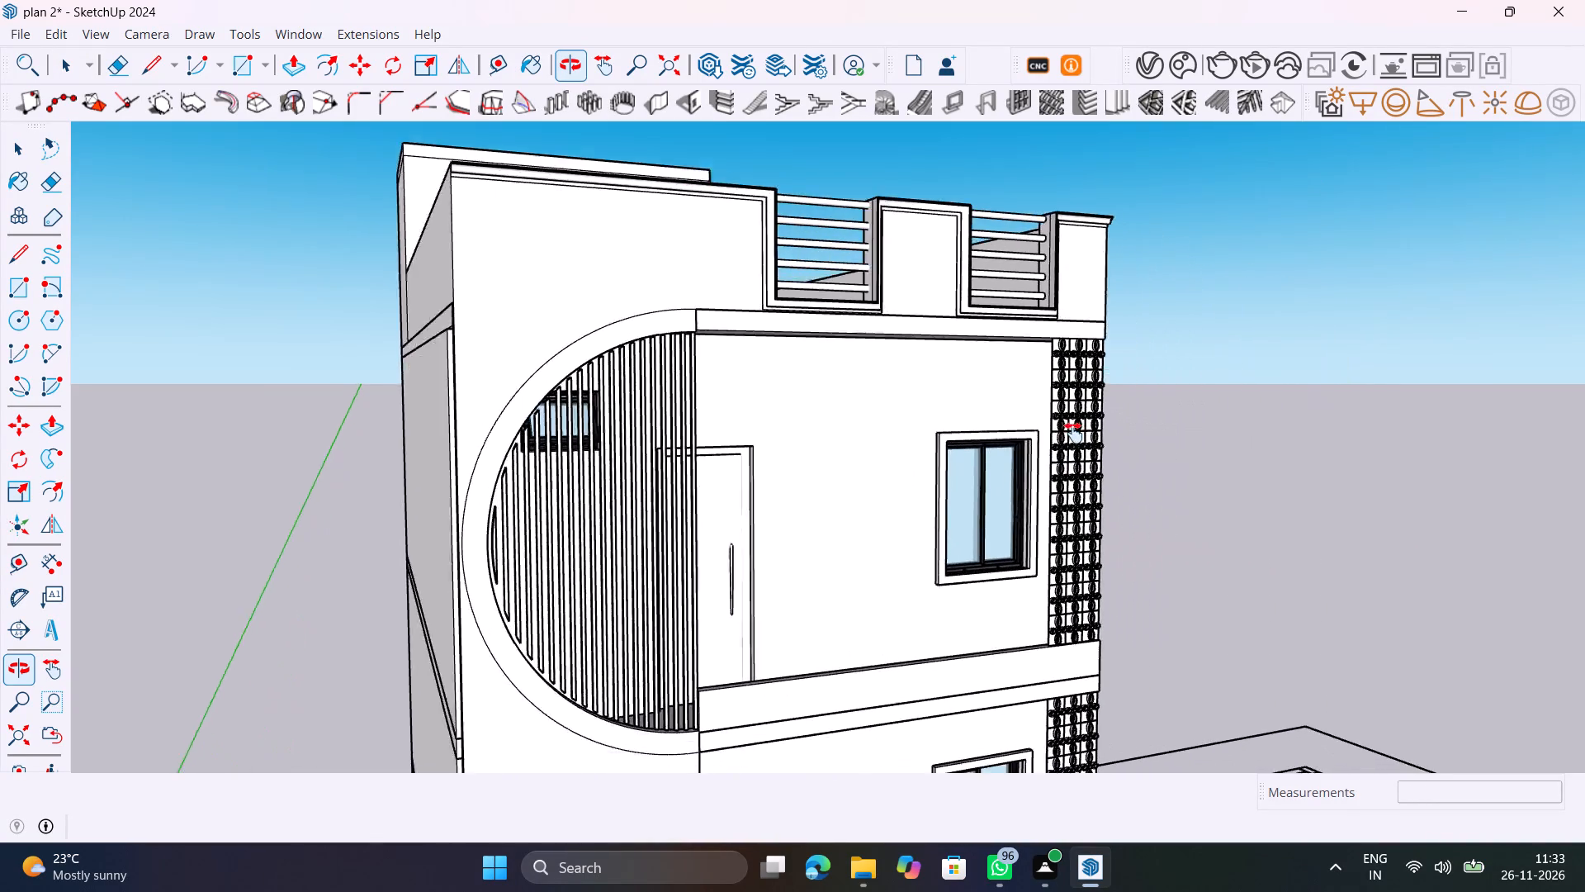
shift+middle_drag(1073, 433, 727, 460)
scroll(949, 461, down, 2)
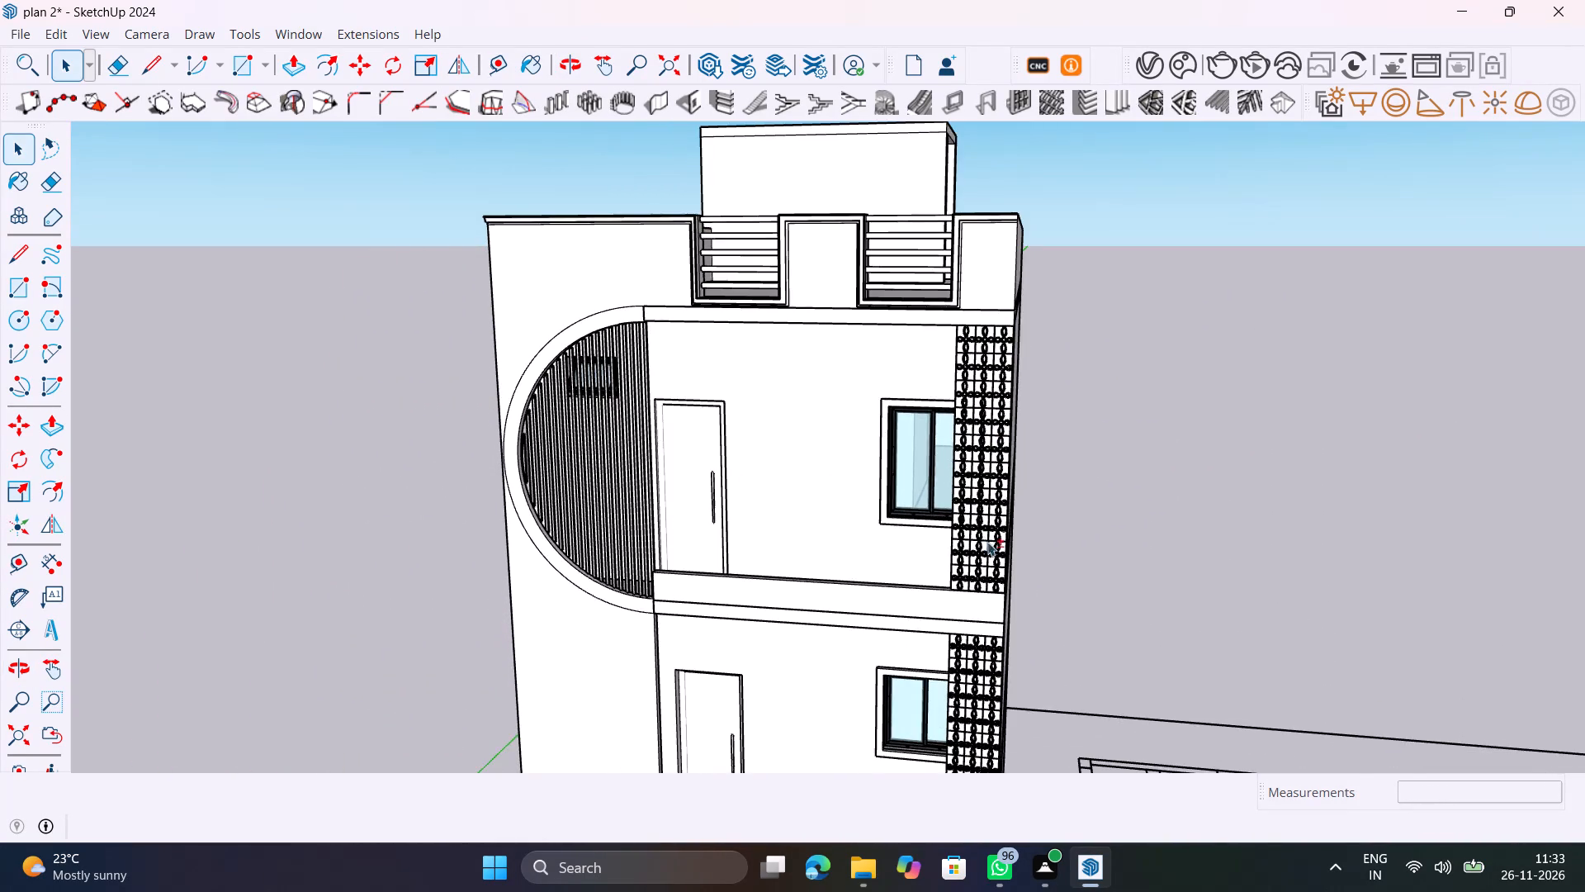
shift+middle_drag(987, 542, 1053, 368)
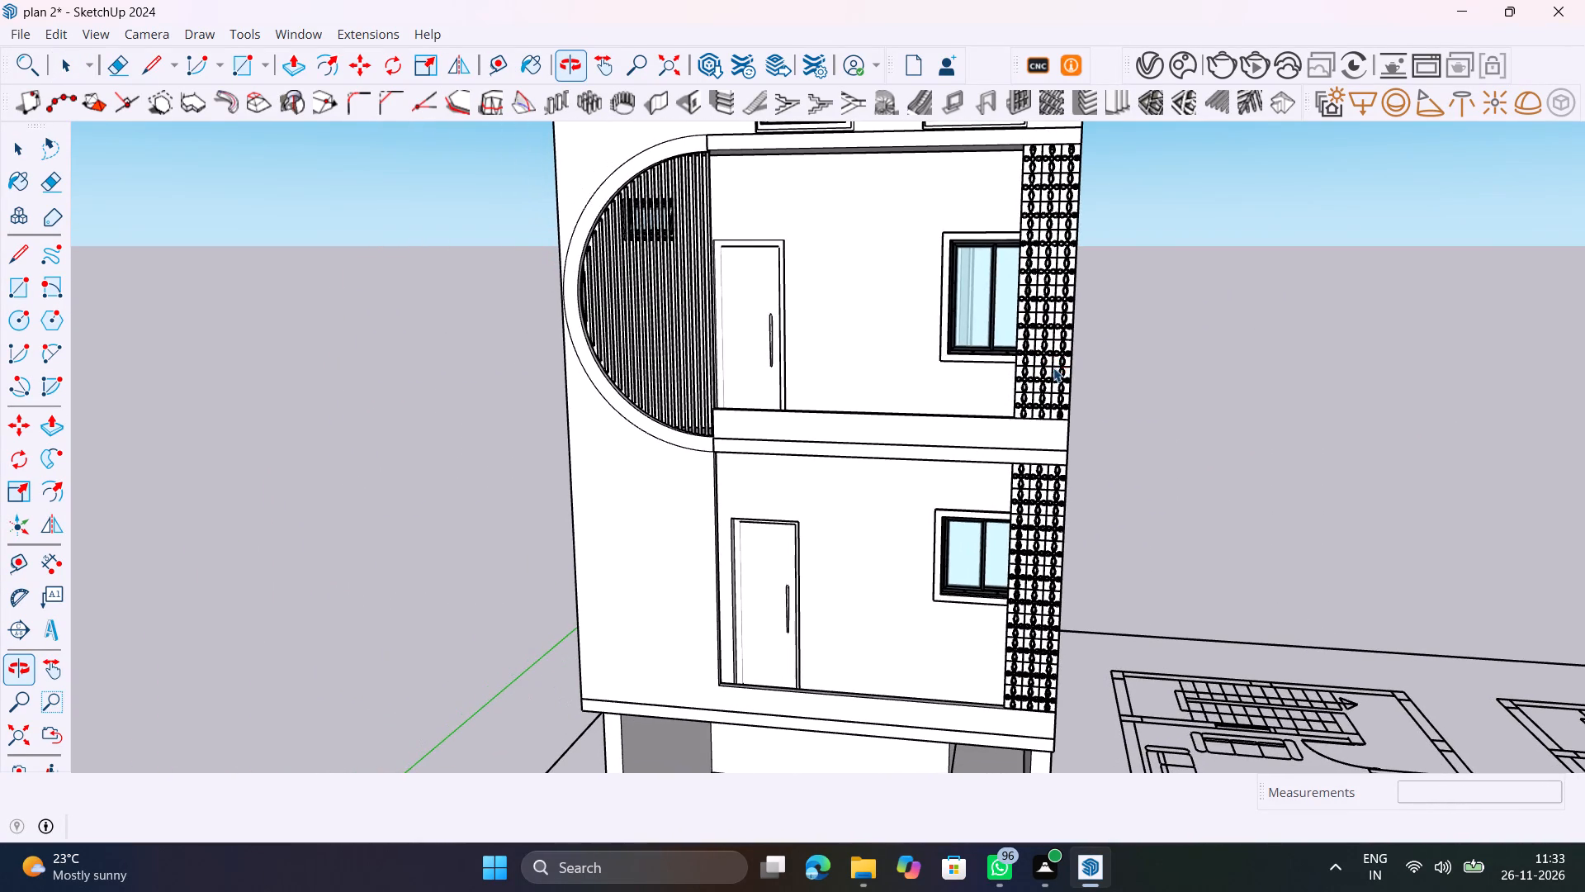
Search the Chaos Cosmos library for wood, keeping the vertical slats in the upper floor's semicircular opening in view.
scroll(632, 305, up, 7)
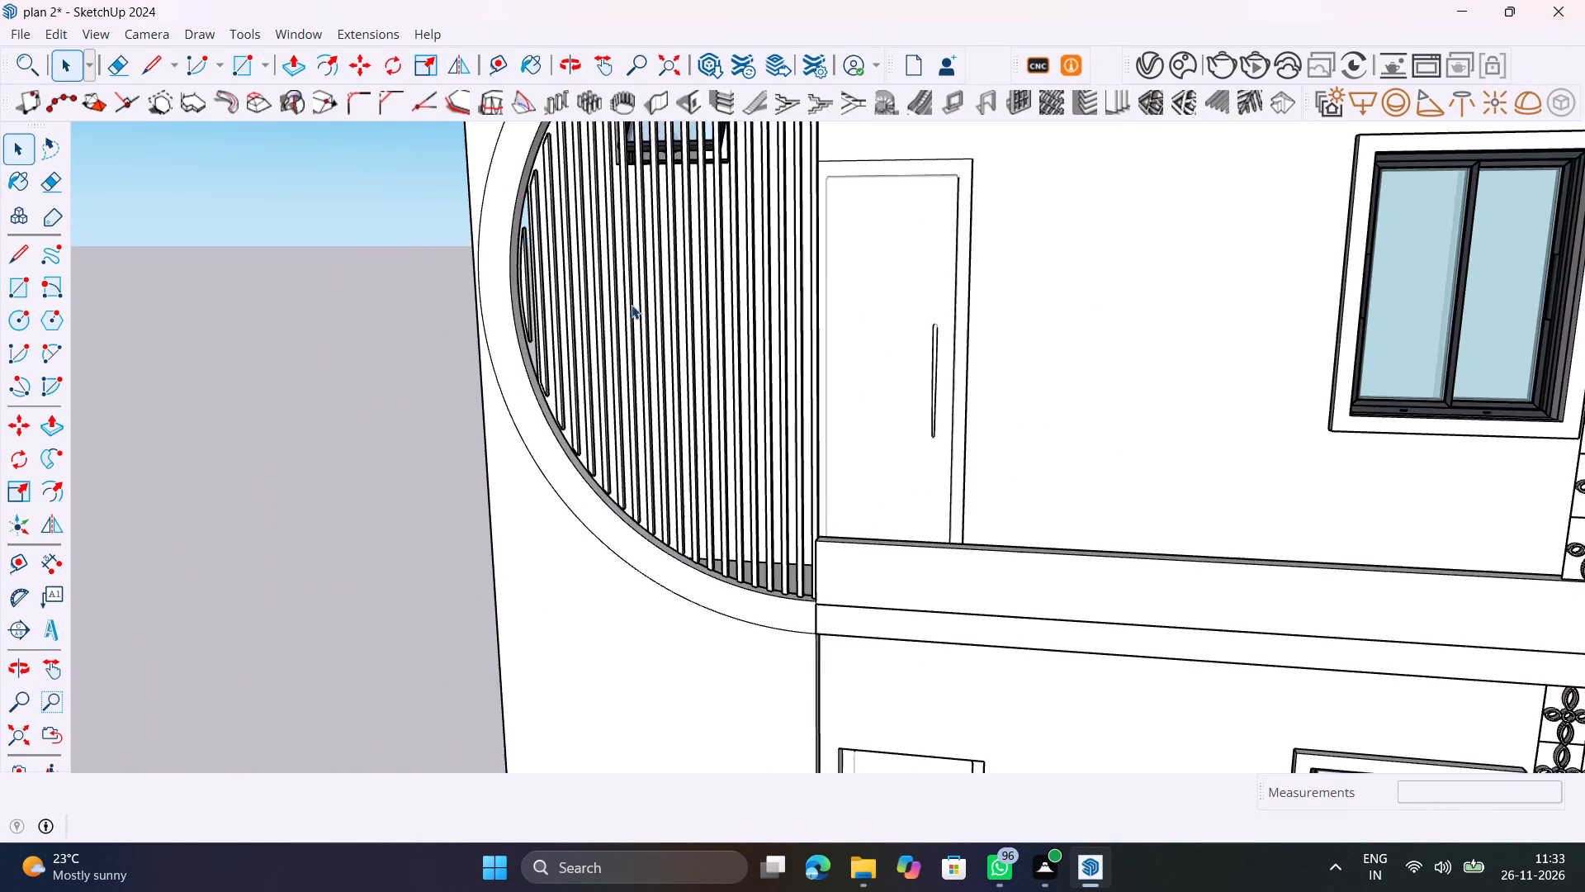
scroll(632, 305, up, 5)
middle_drag(658, 340, 862, 466)
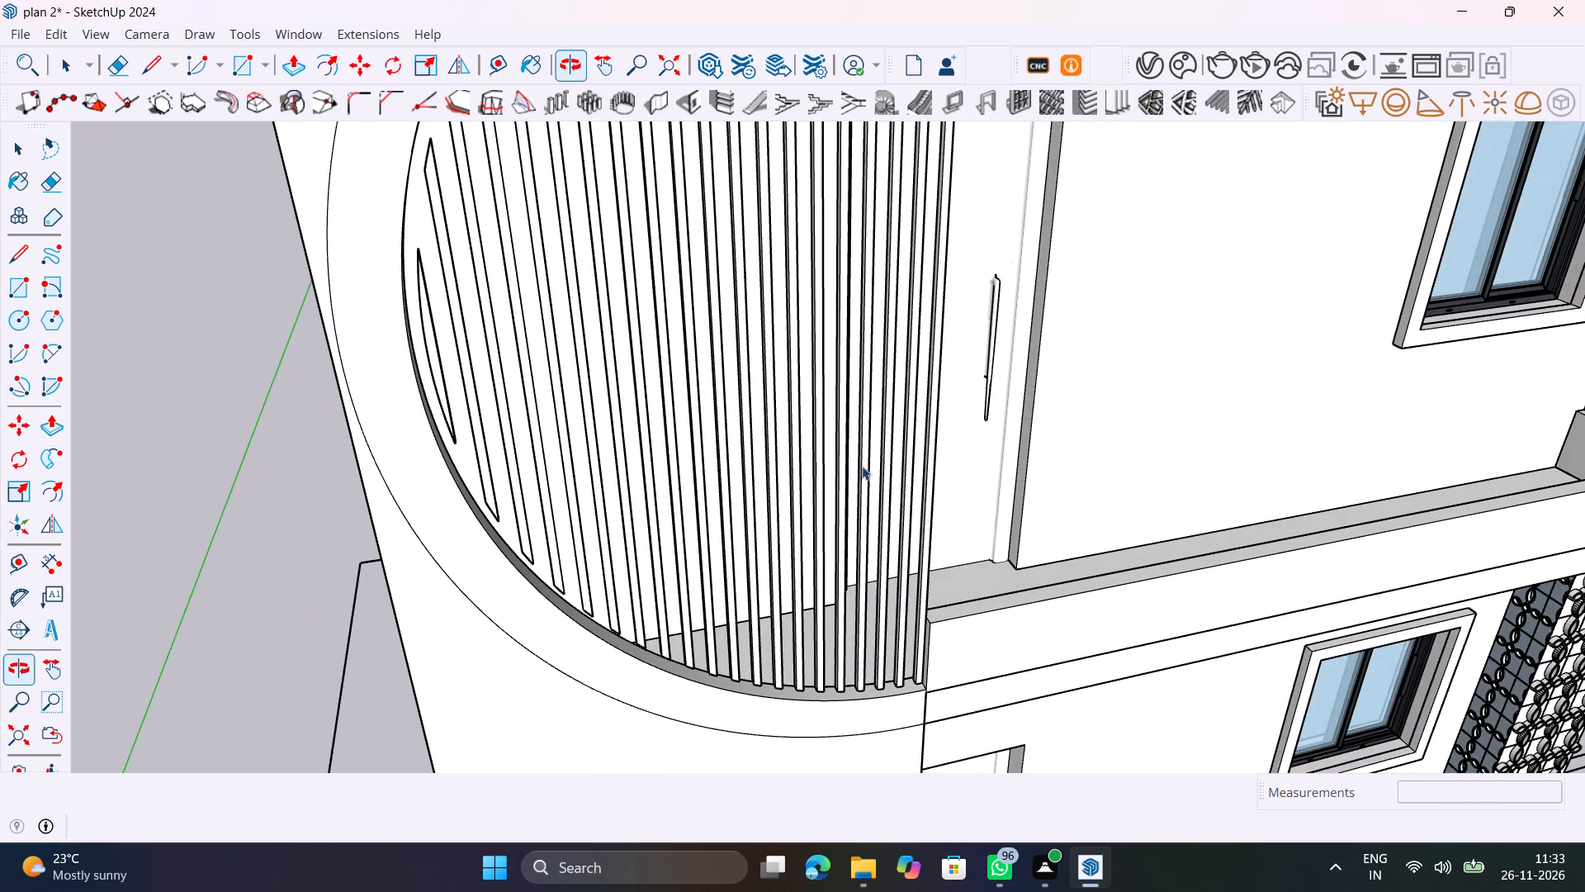
click(1184, 63)
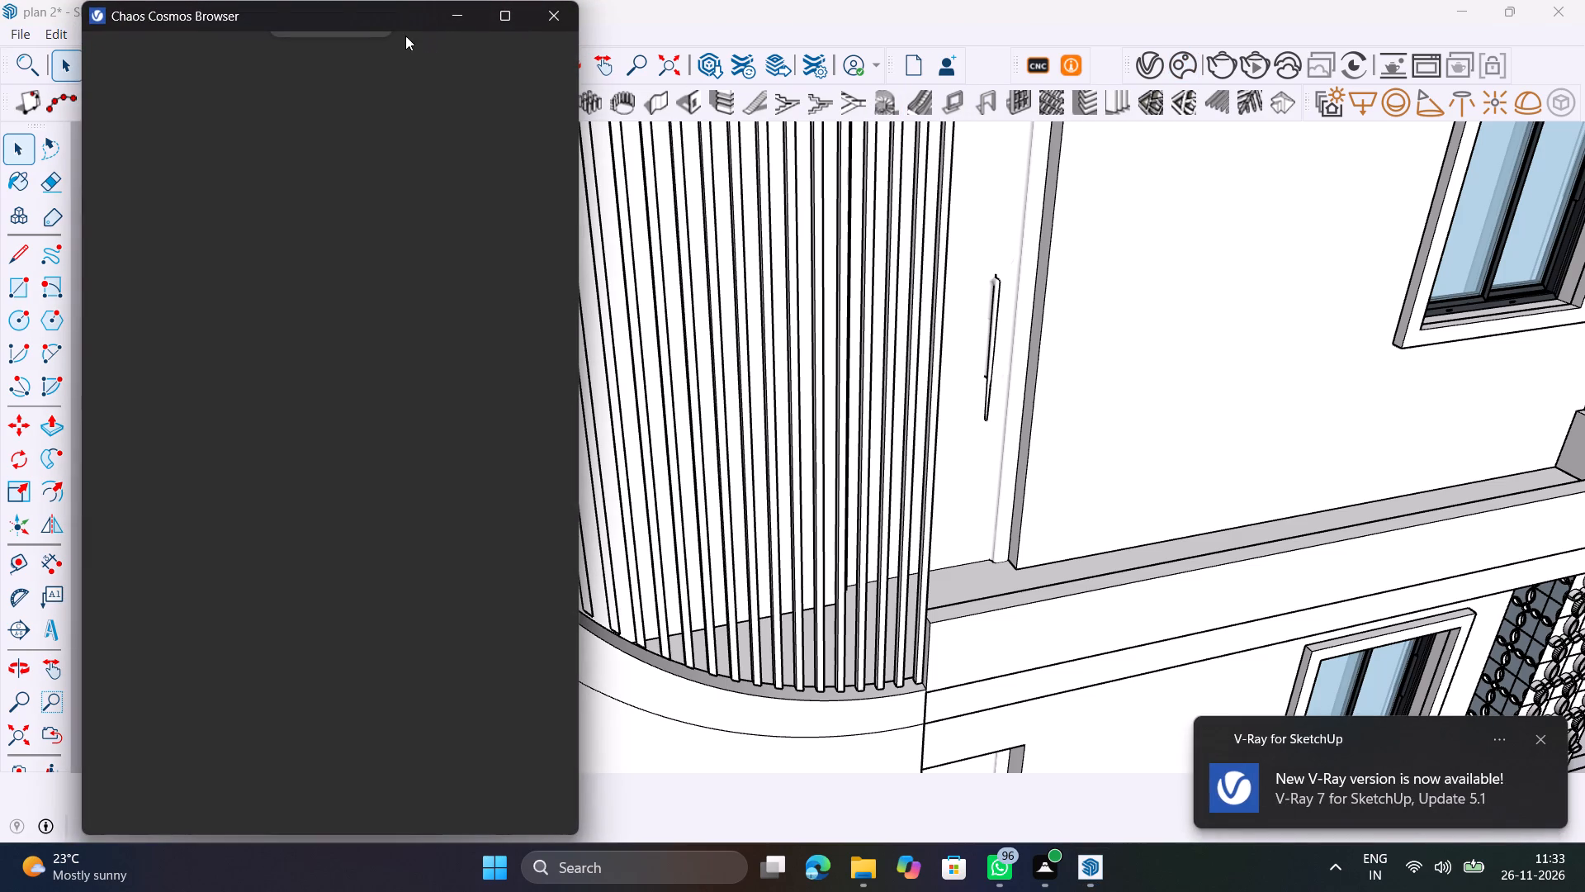
drag(395, 13, 1440, 73)
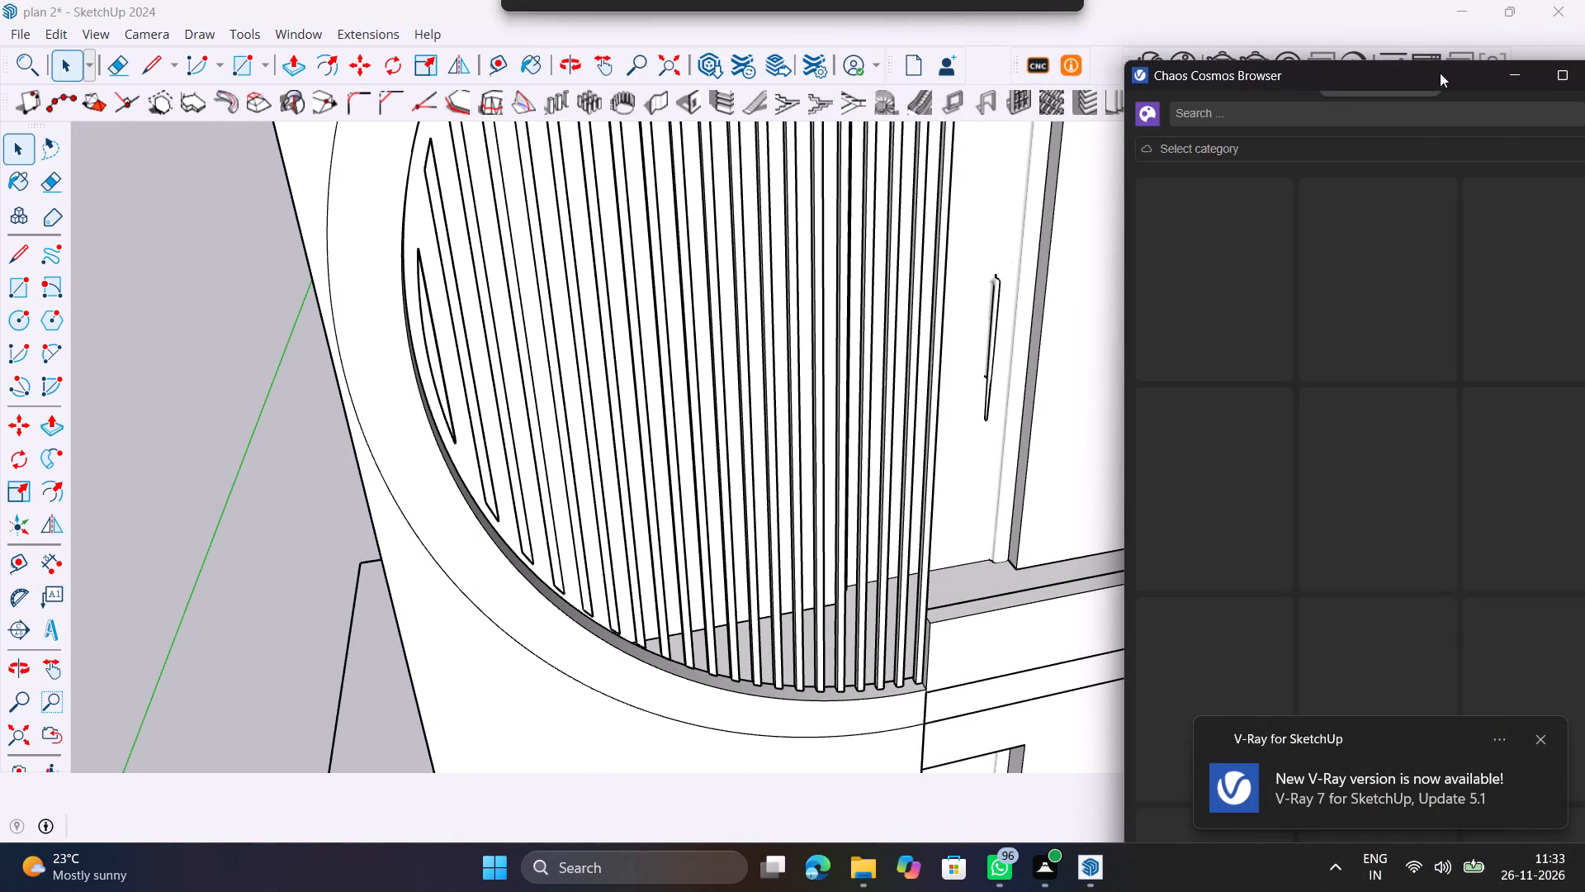
drag(1440, 73, 1351, 83)
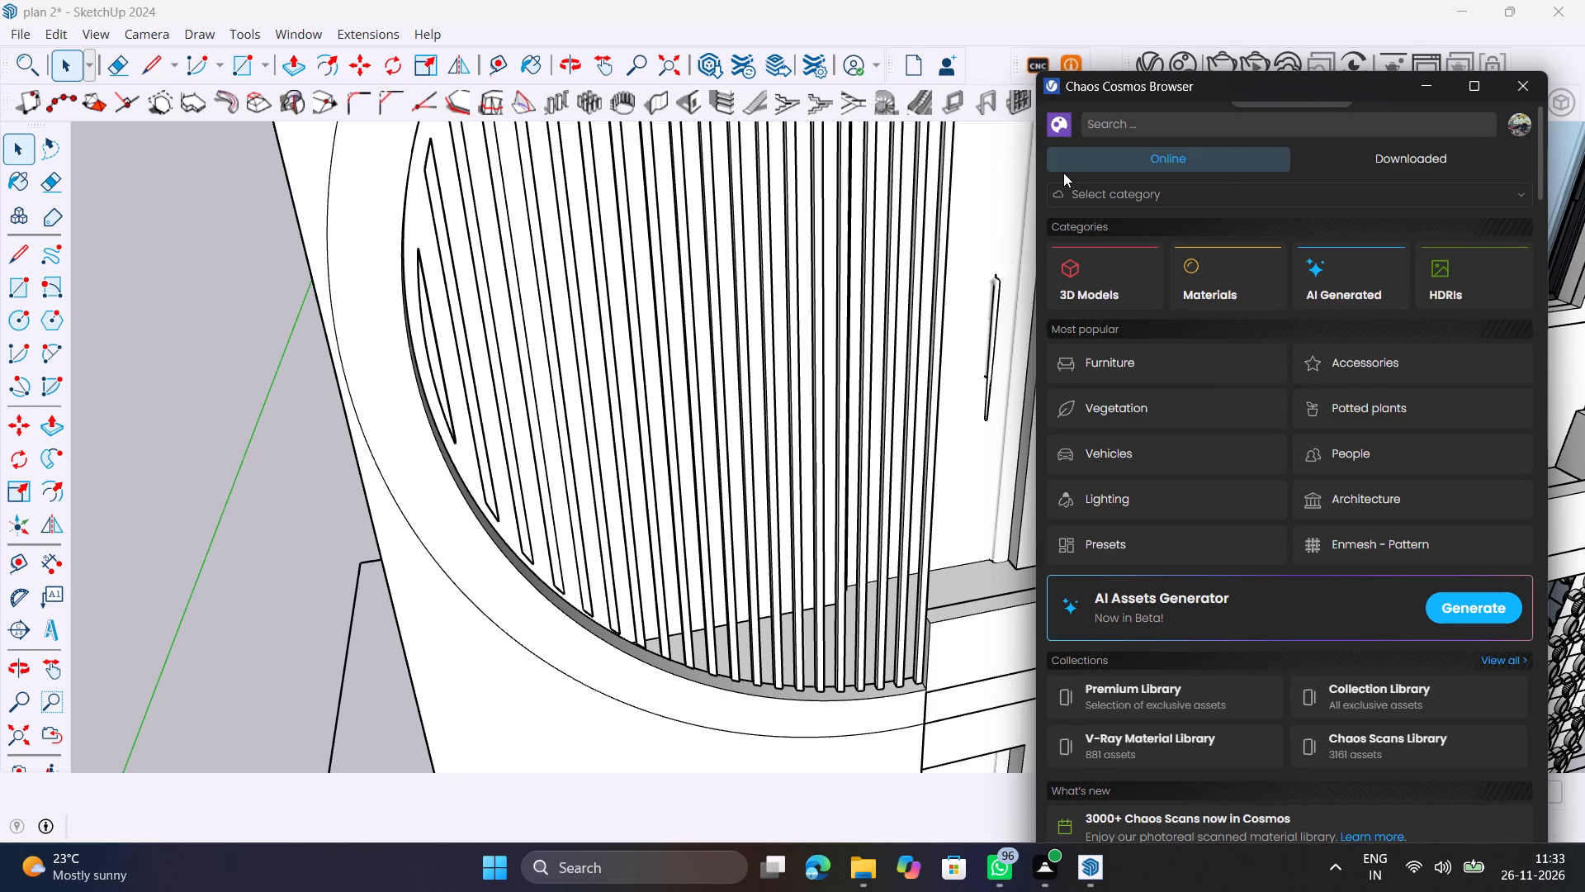
click(1238, 123)
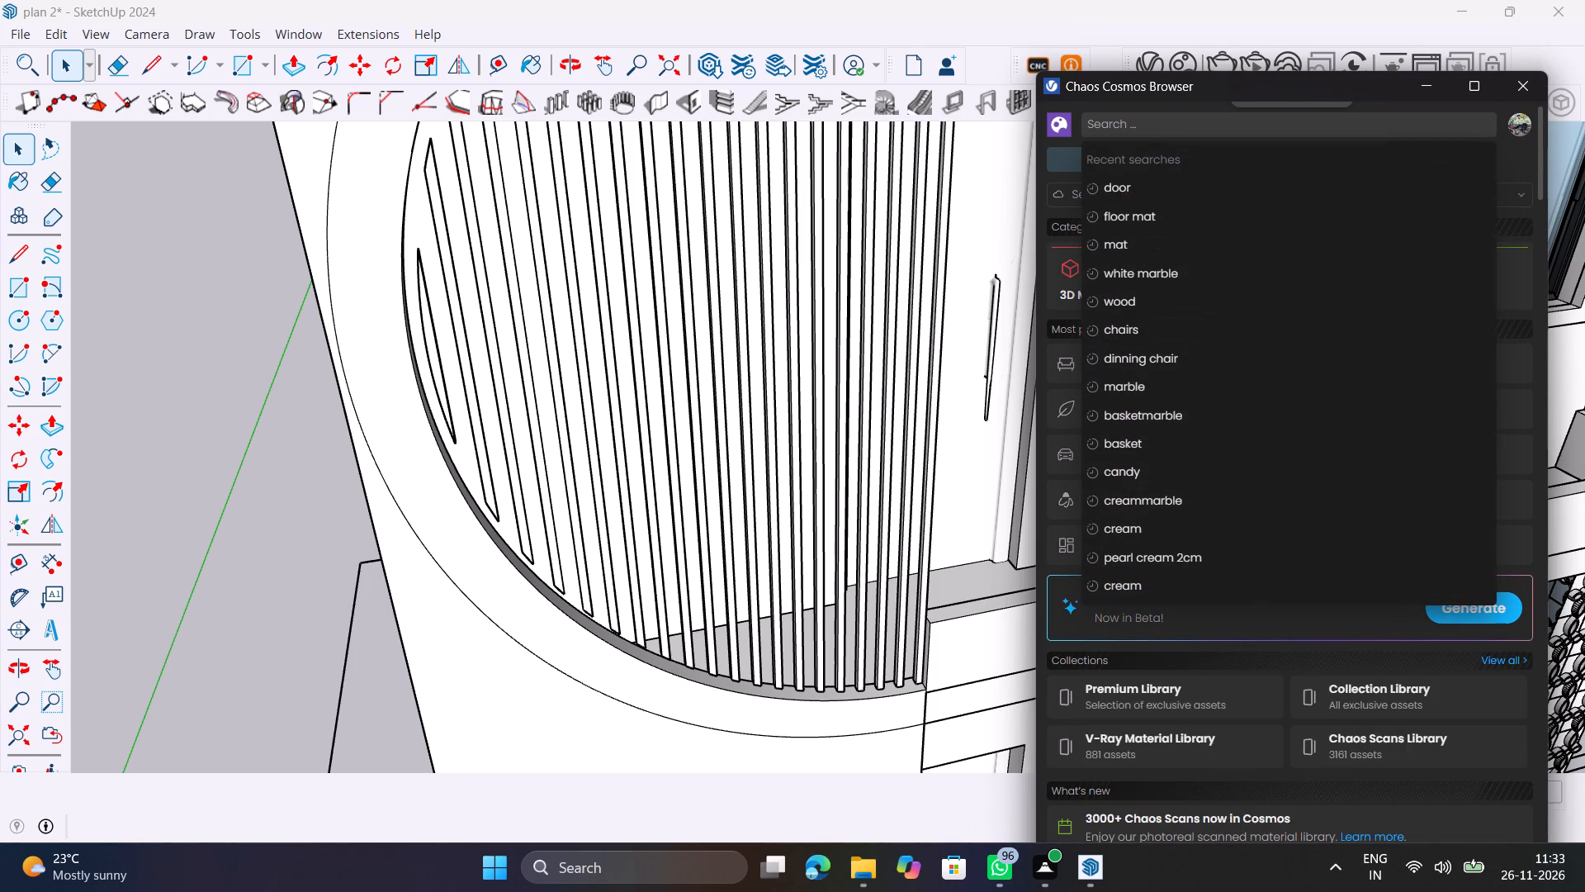
text(wood)
key(Return)
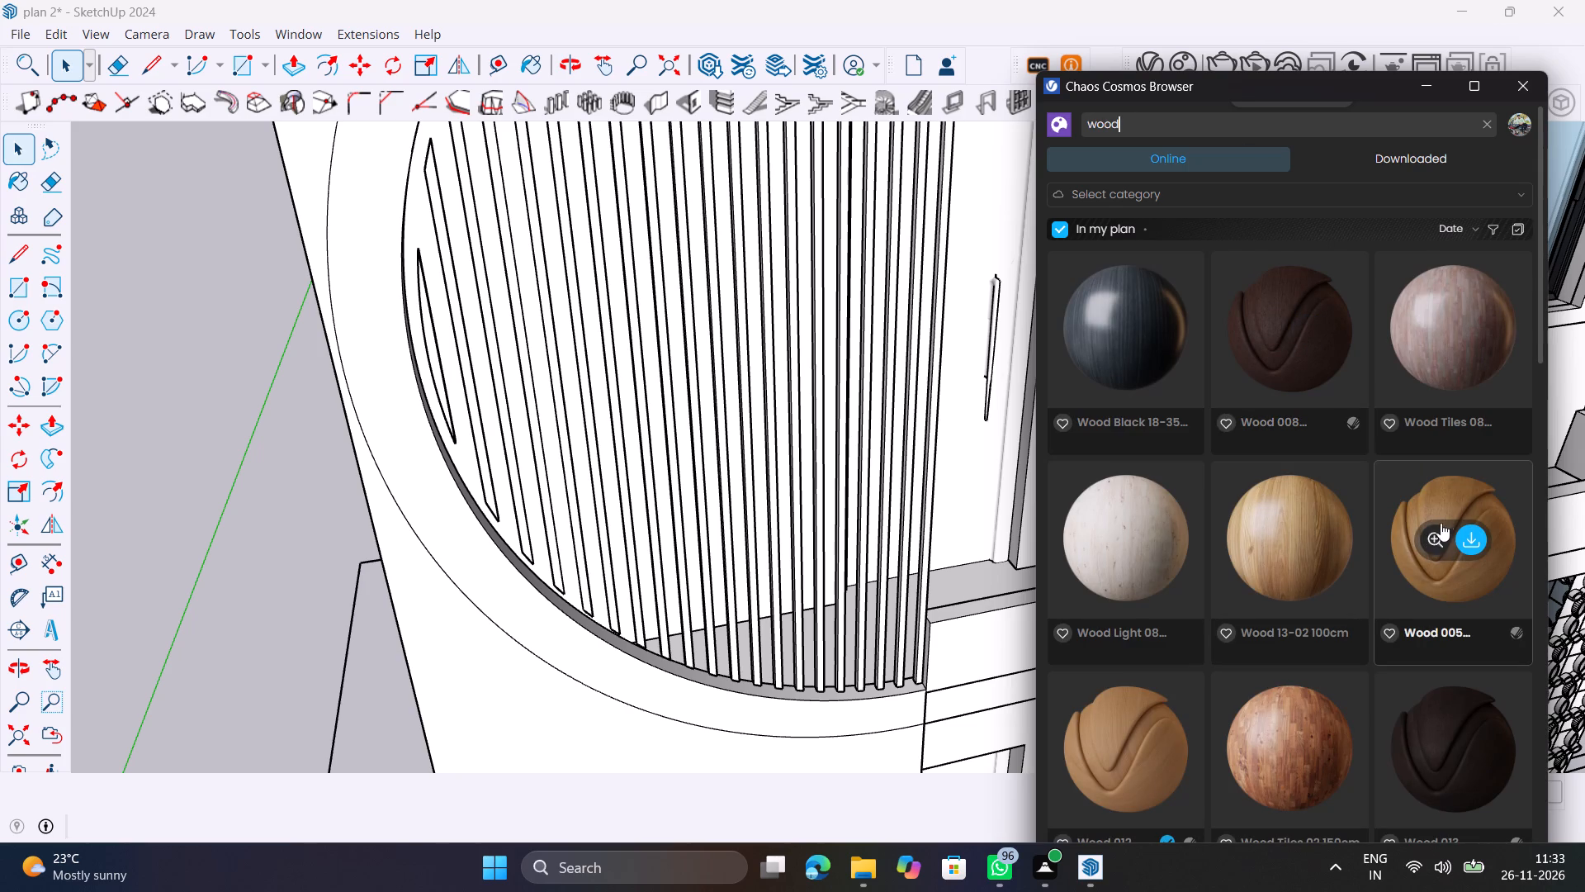
Import the Wood 012 27.21cm material into the scene from the downloaded Chaos Cosmos assets.
click(1446, 164)
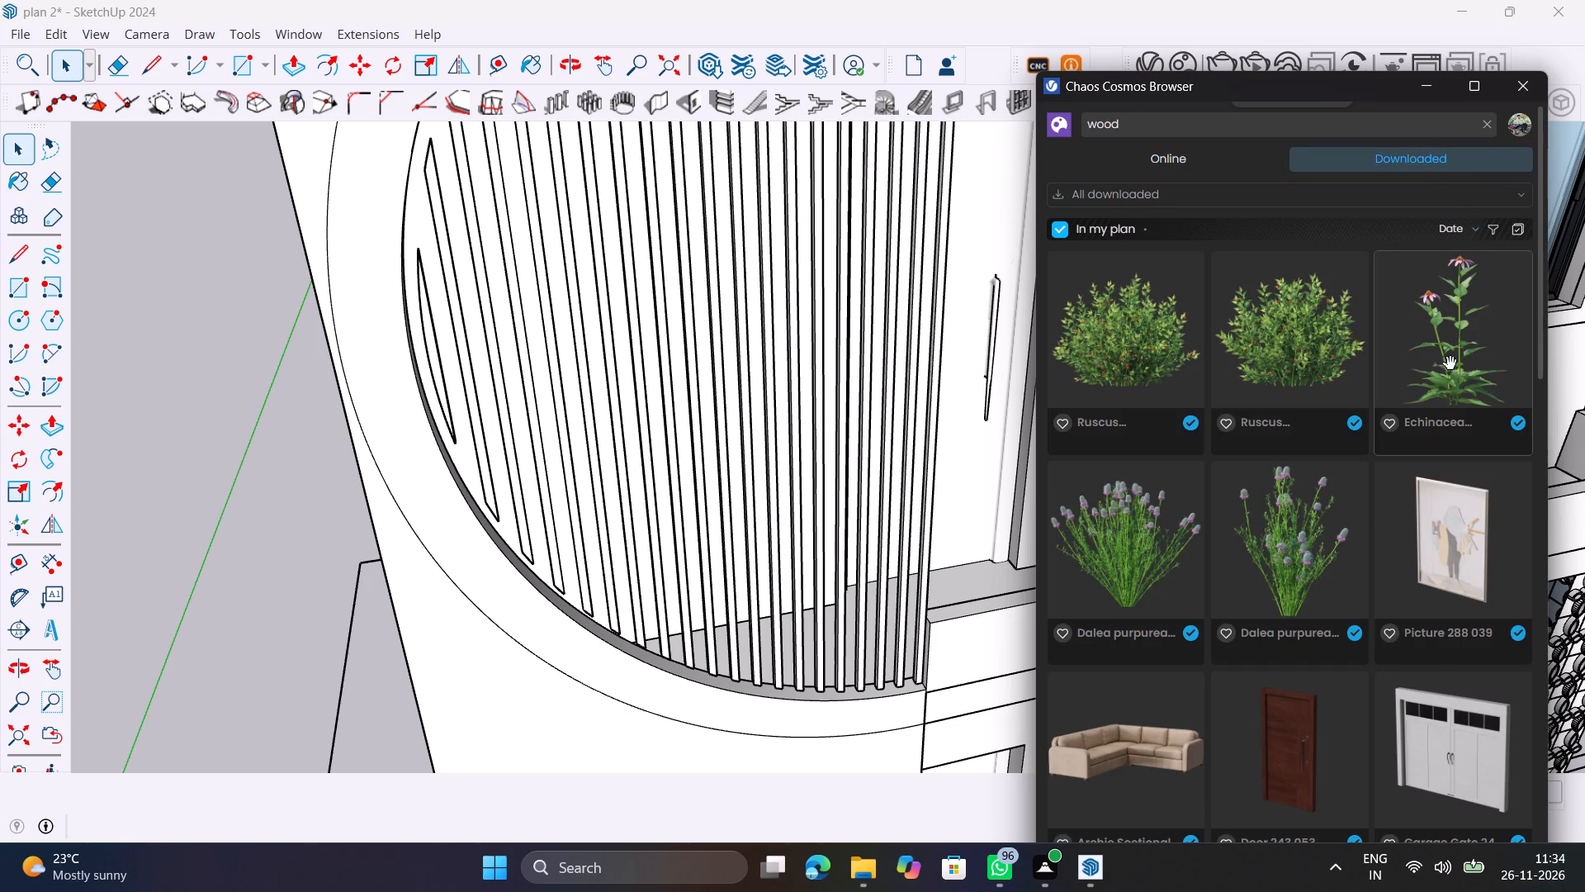
scroll(1426, 397, down, 6)
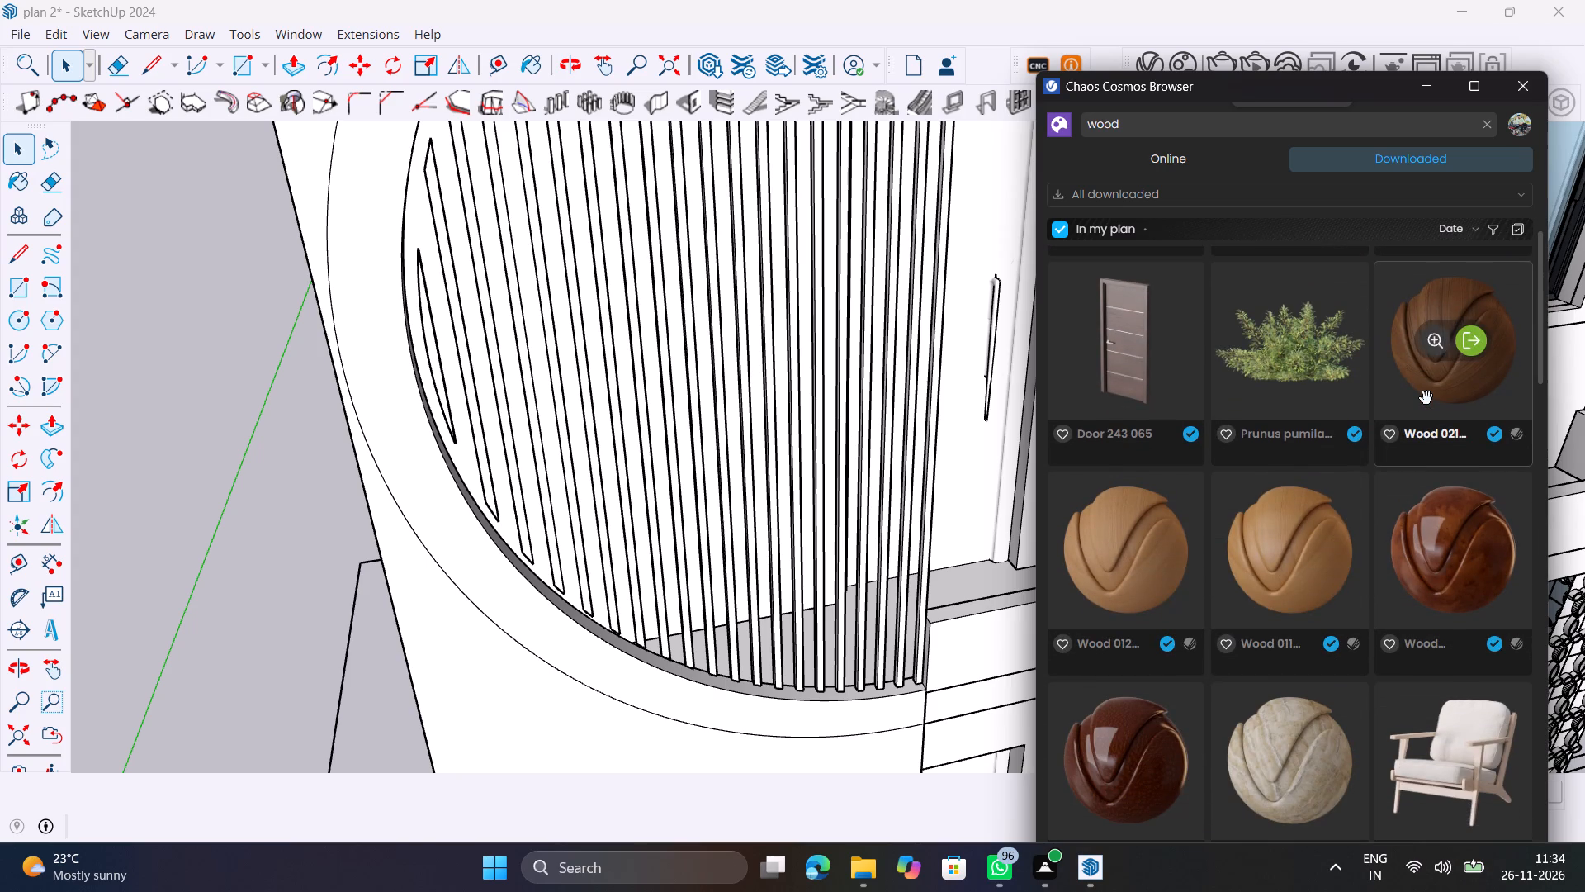
scroll(1223, 553, down, 4)
scroll(1225, 553, up, 1)
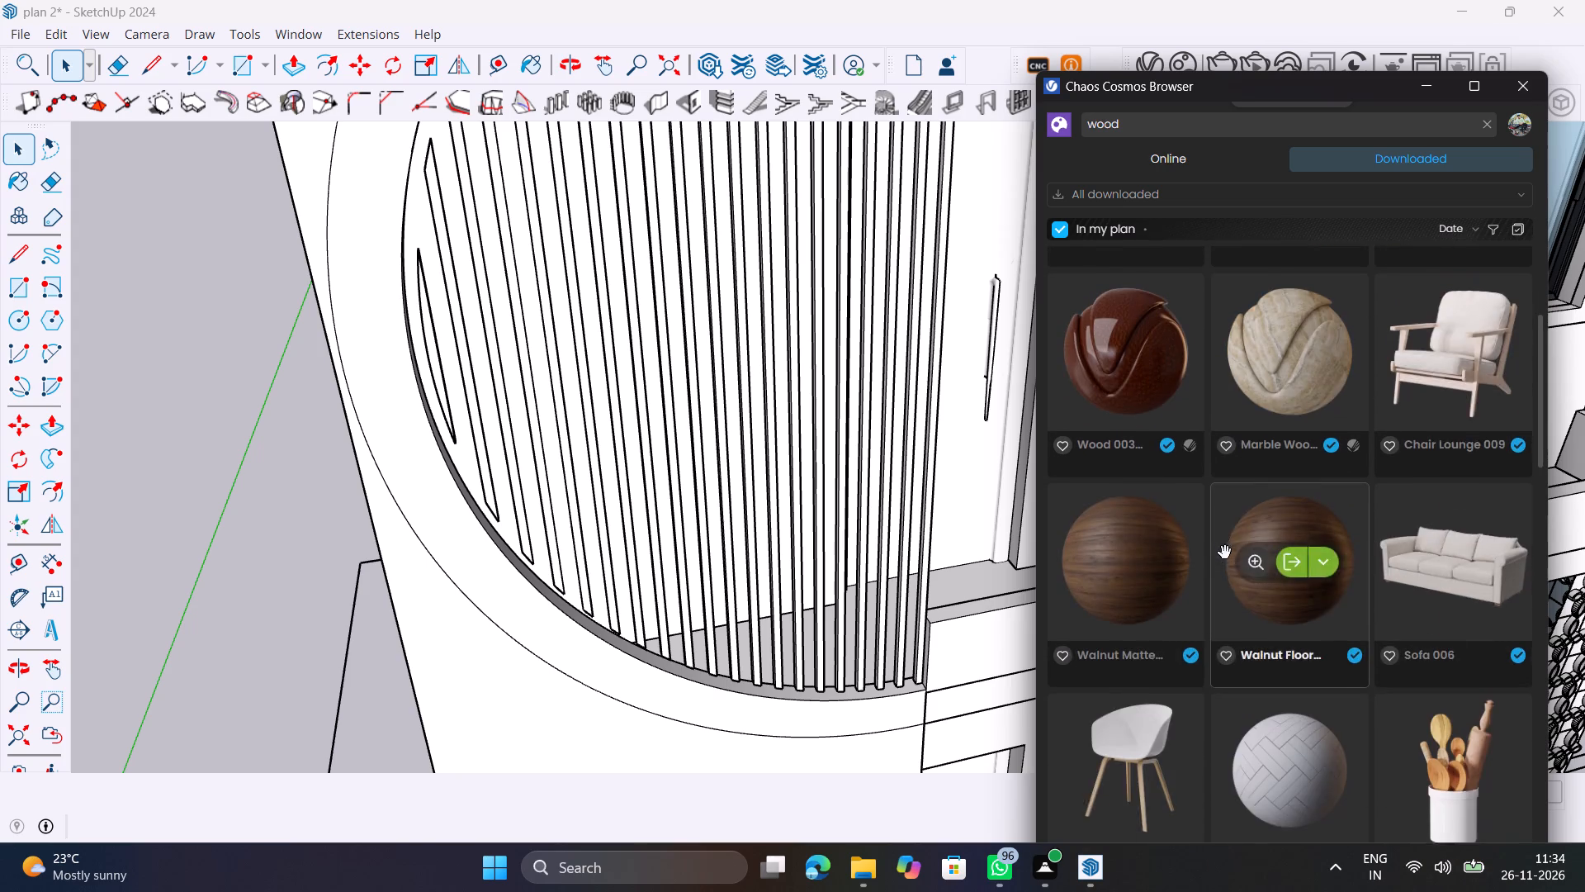
scroll(1225, 553, up, 3)
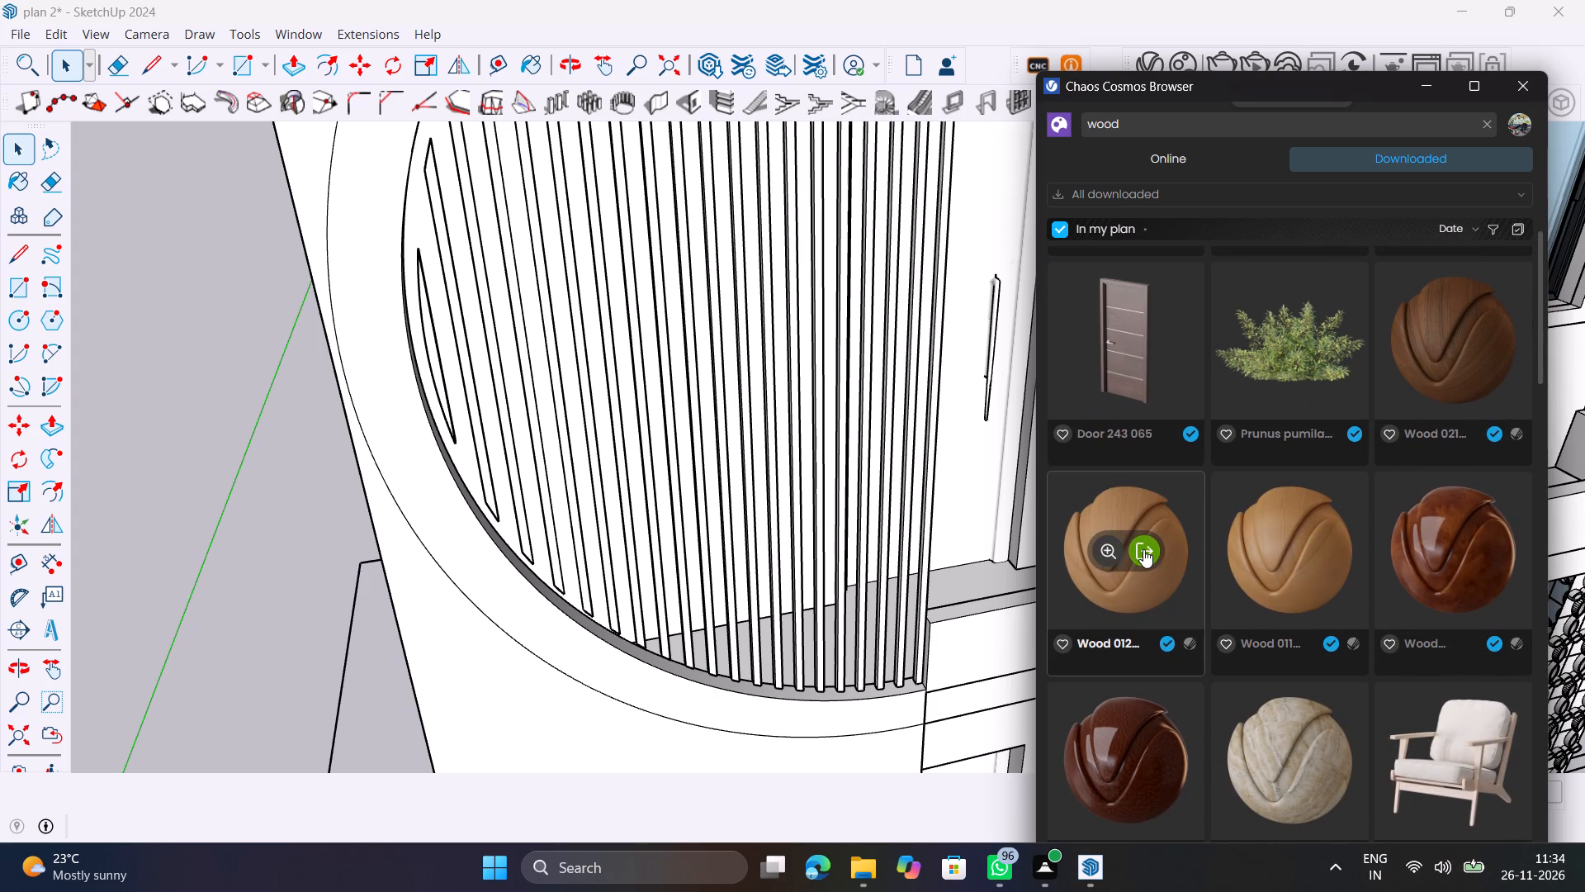
click(1143, 549)
Apply the Wood 012 27.21cm material to the vertical slats in the upper floor's semicircular opening.
click(1158, 63)
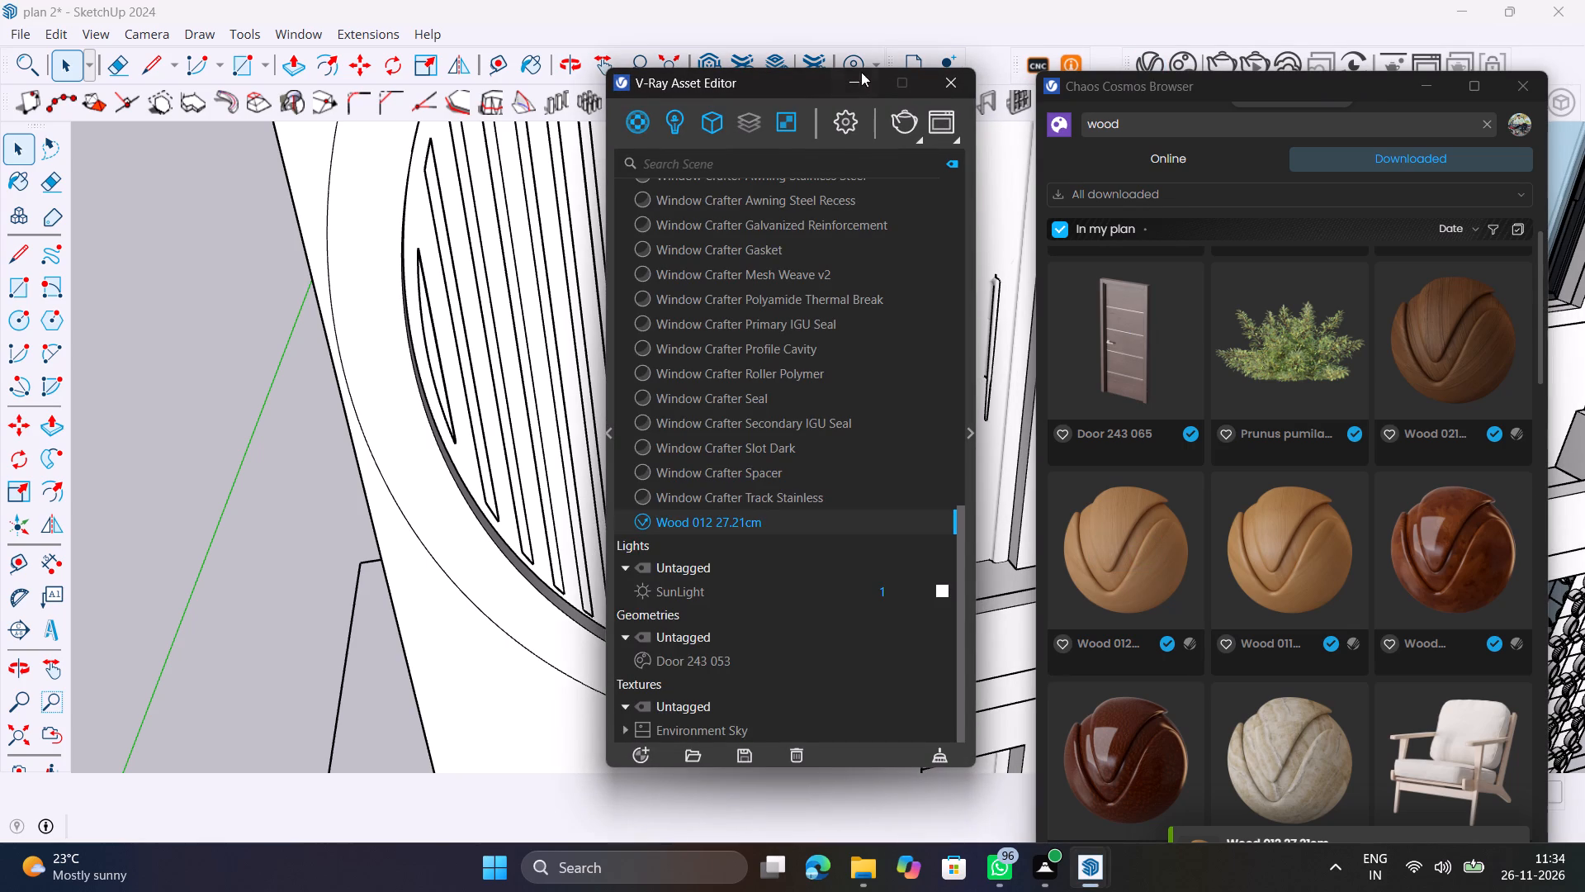
drag(802, 81, 227, 140)
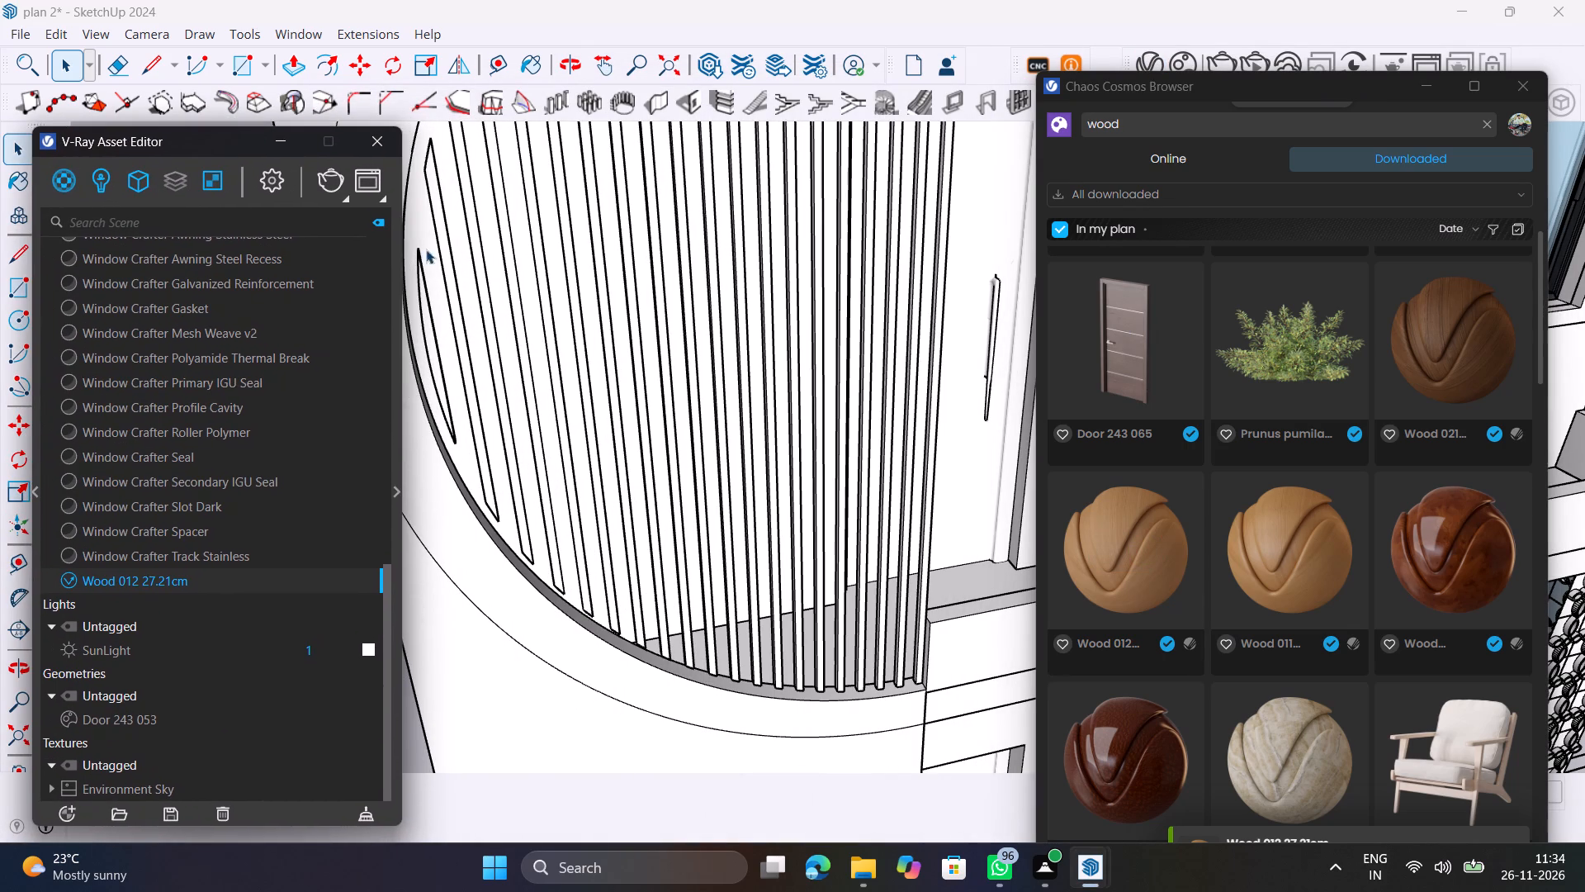
click(523, 327)
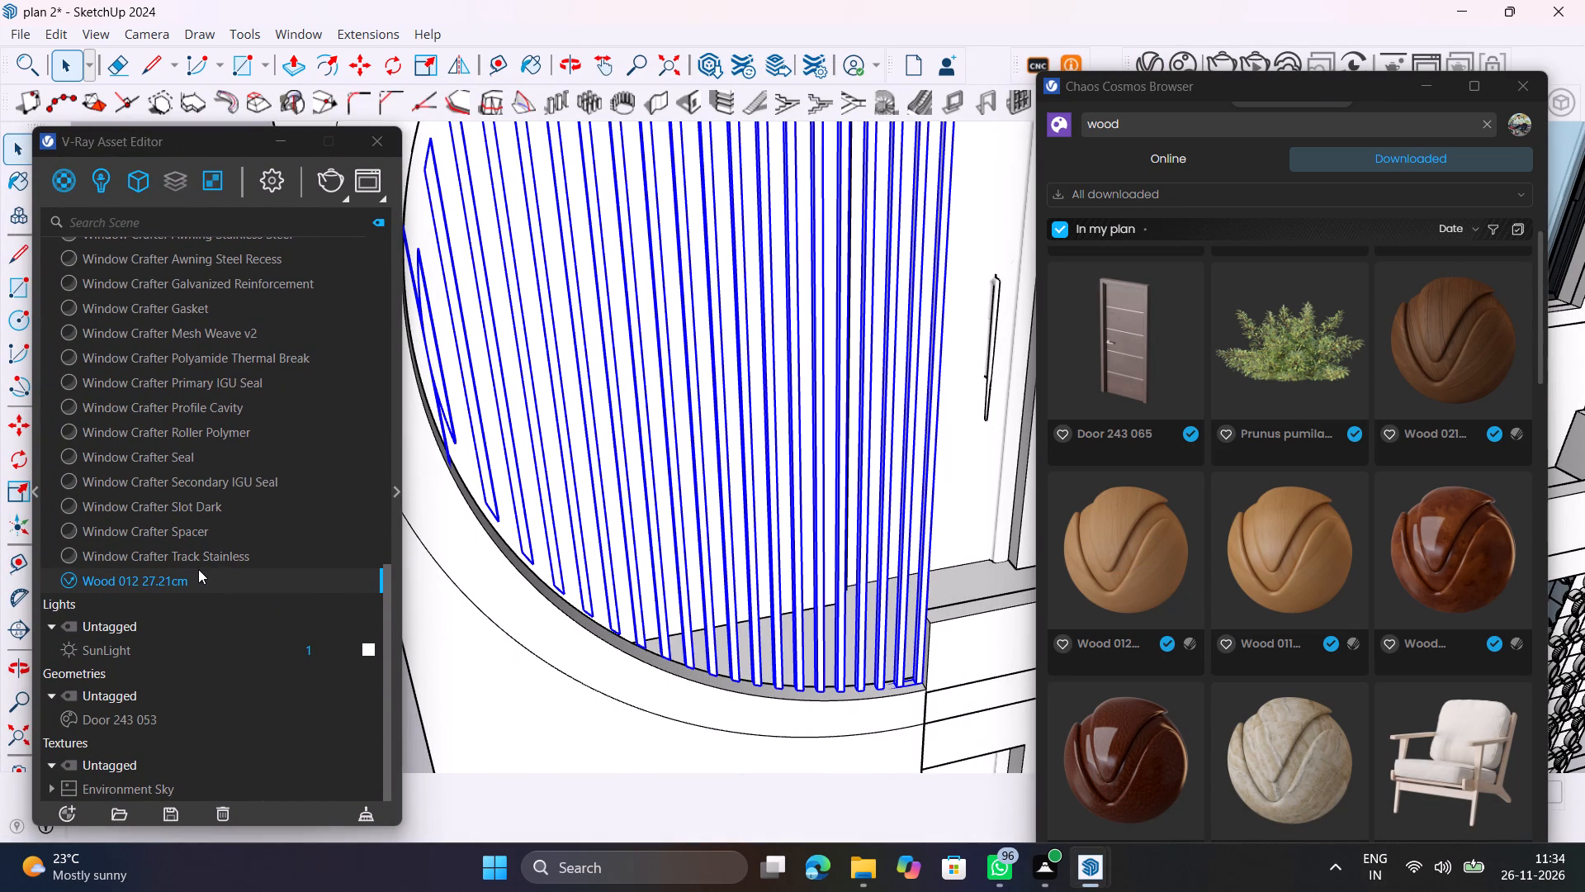
right_click(198, 579)
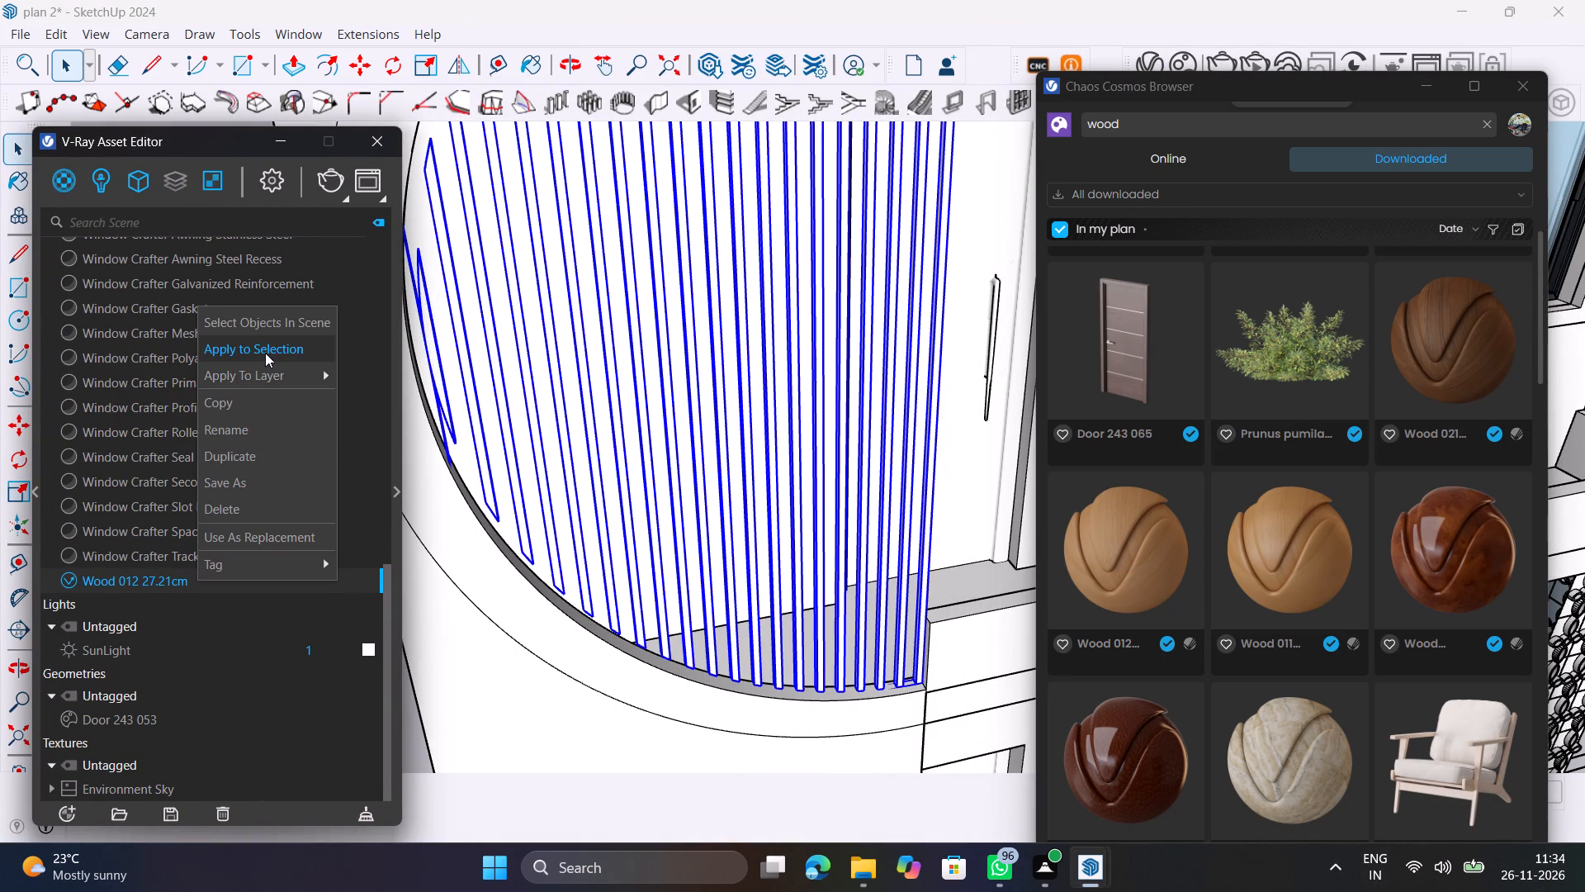
click(265, 353)
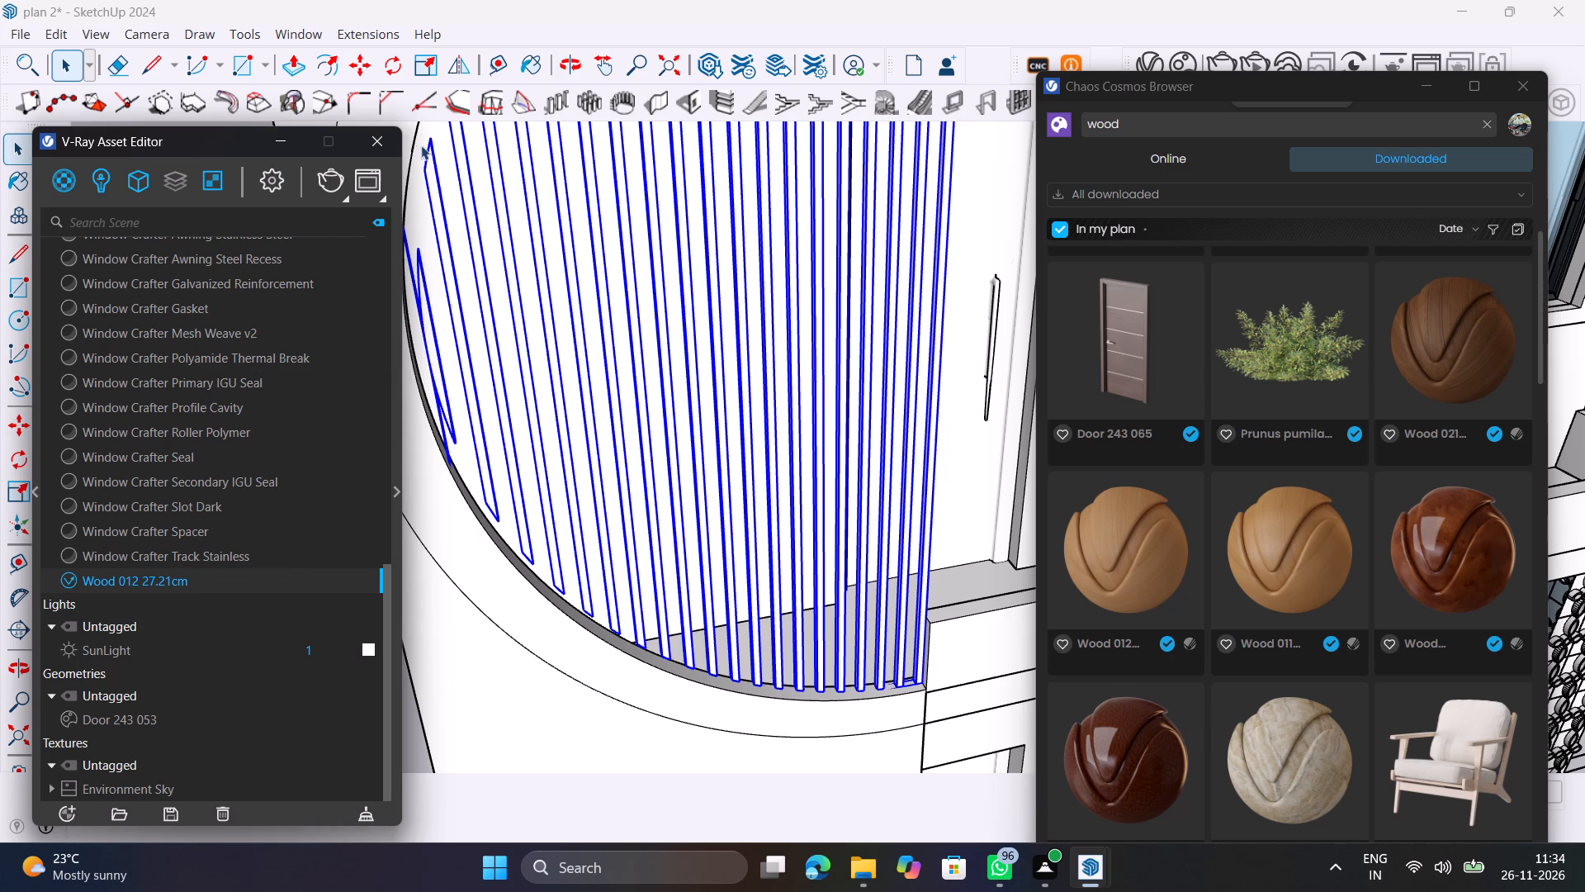
Run a test V-Ray render of the semicircular slat screen, stop it, and close the V-Ray windows.
click(327, 182)
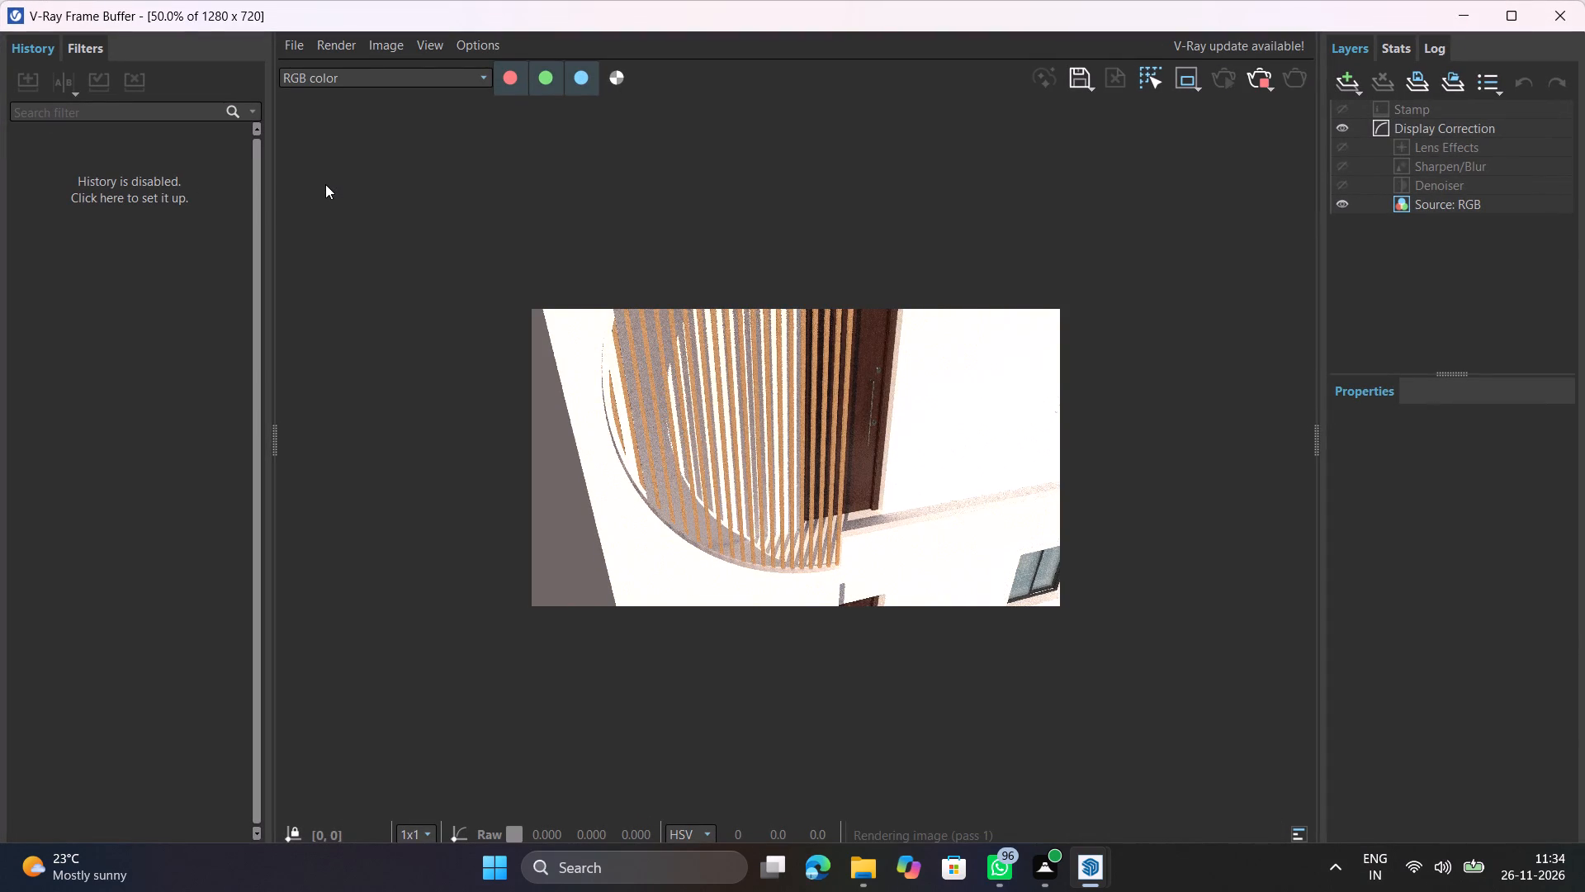
click(1259, 78)
click(1573, 20)
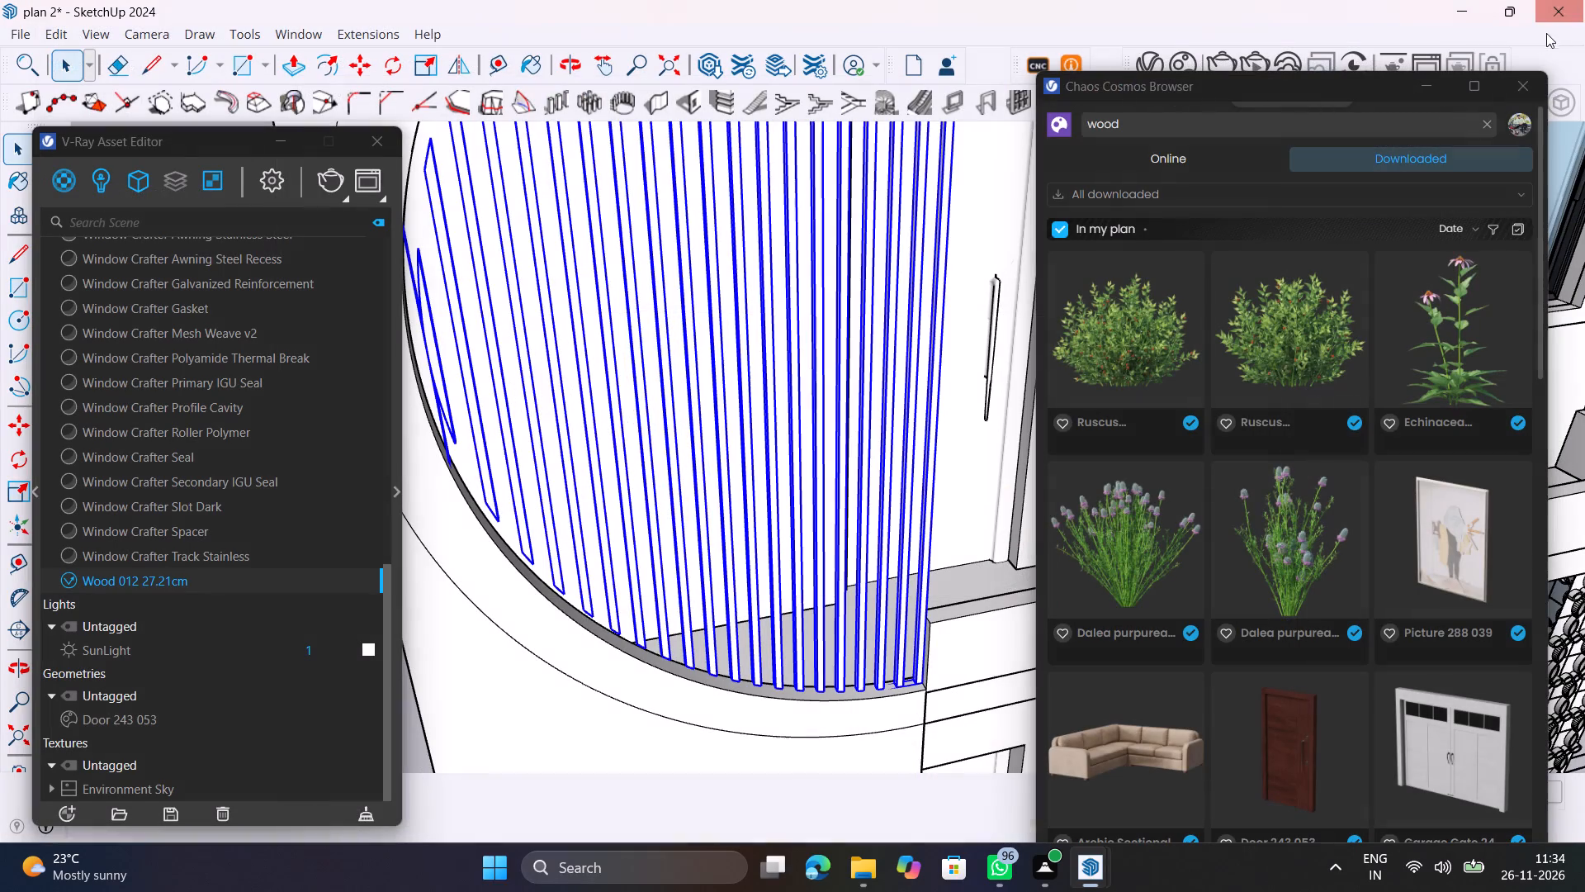
click(395, 142)
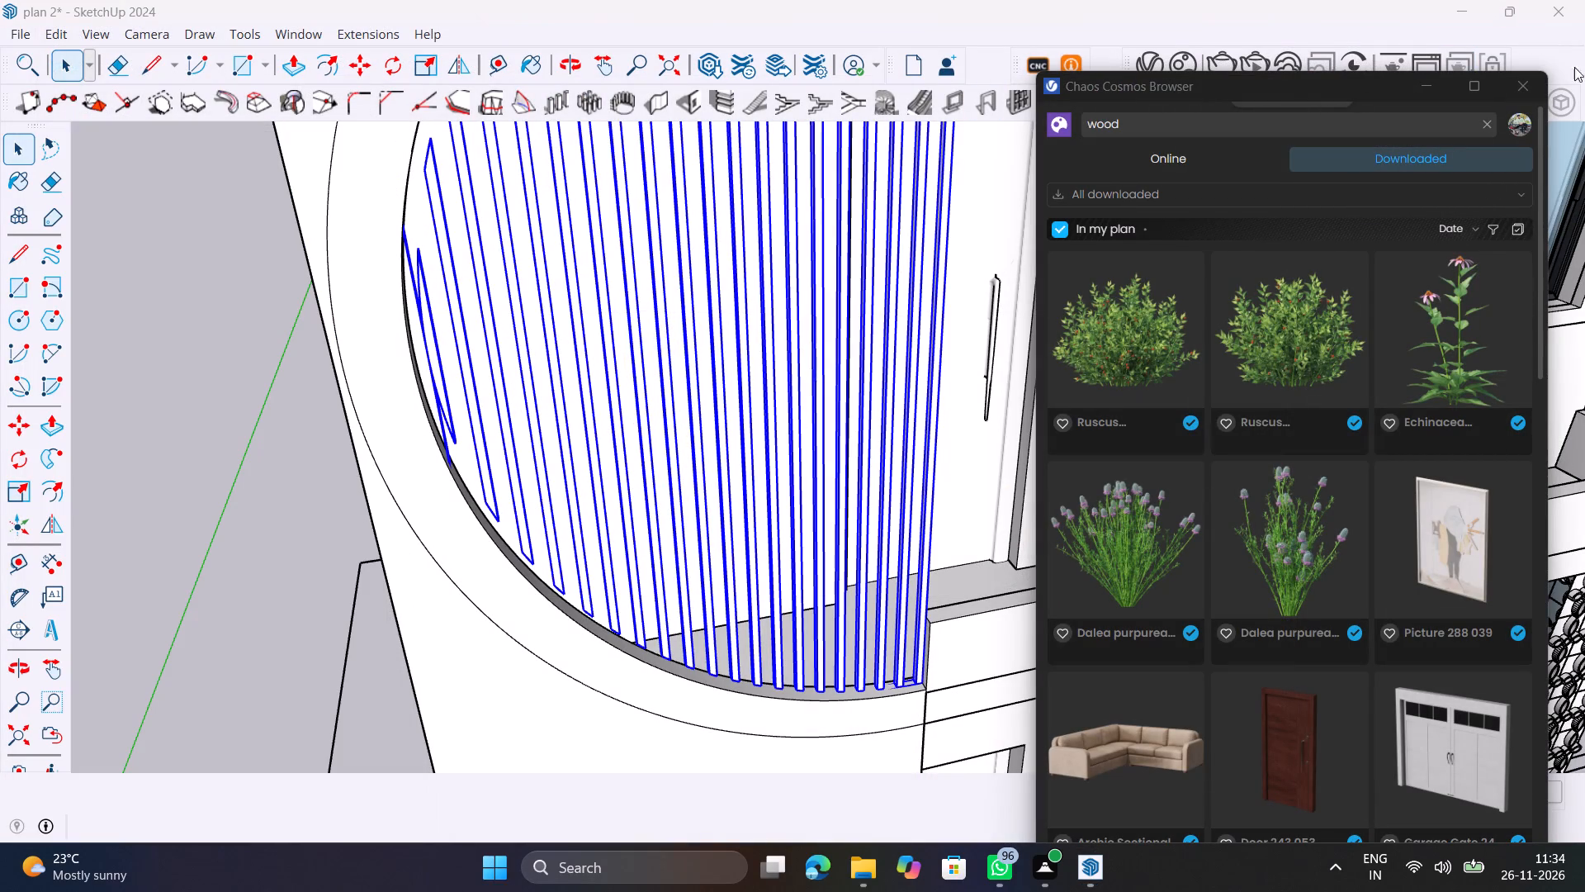
click(1523, 78)
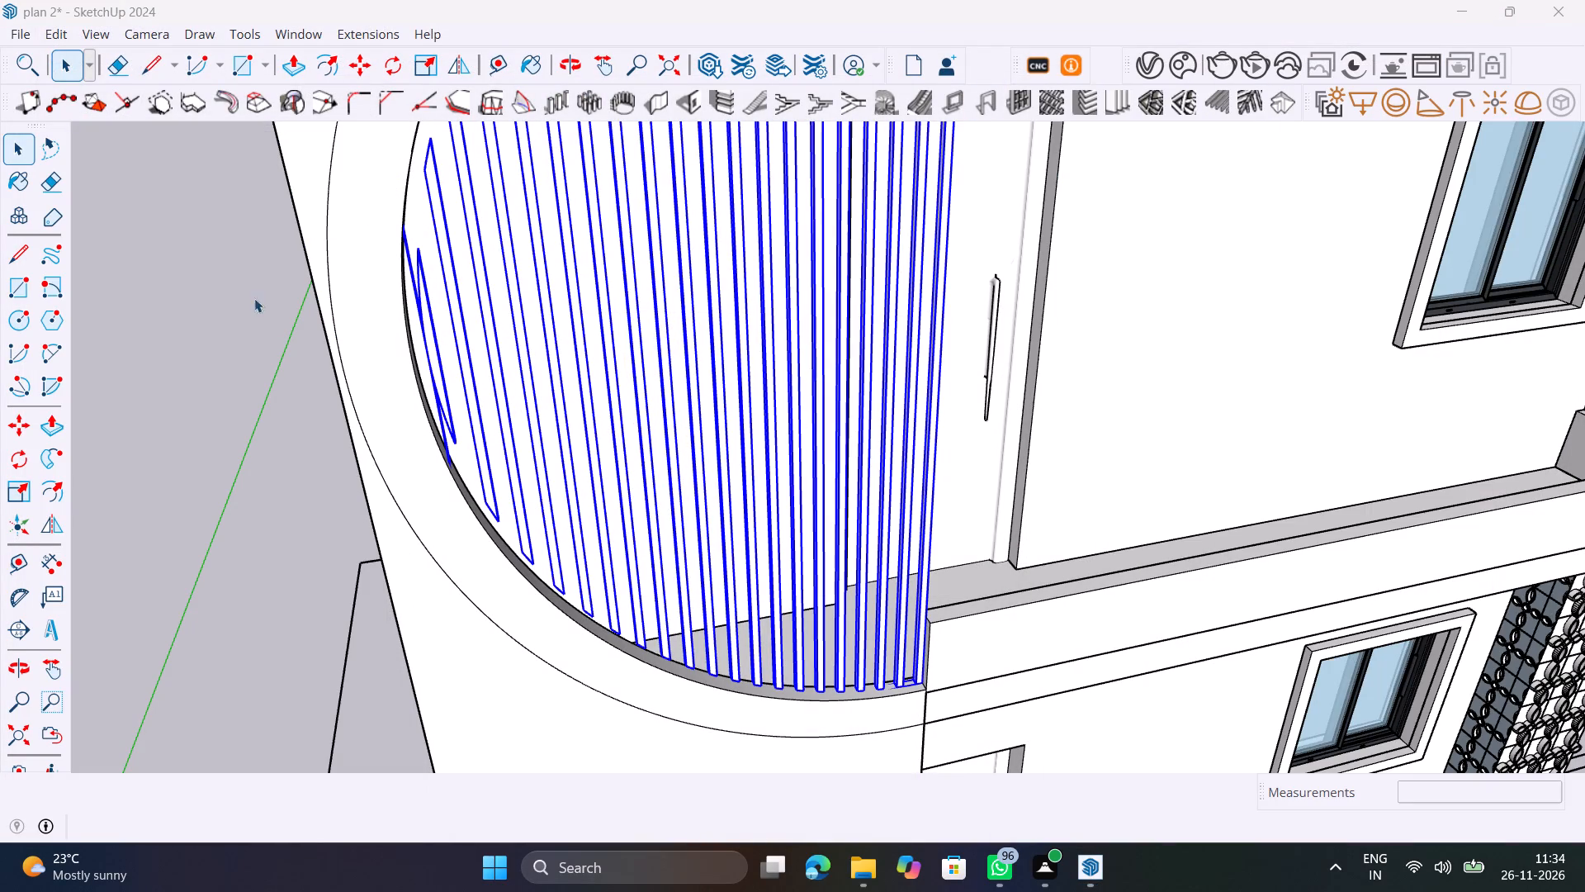
click(240, 332)
Examine the semicircular slat screen beside the upper balcony door, and the building's front and side facades.
scroll(429, 355, down, 2)
middle_drag(946, 491, 596, 446)
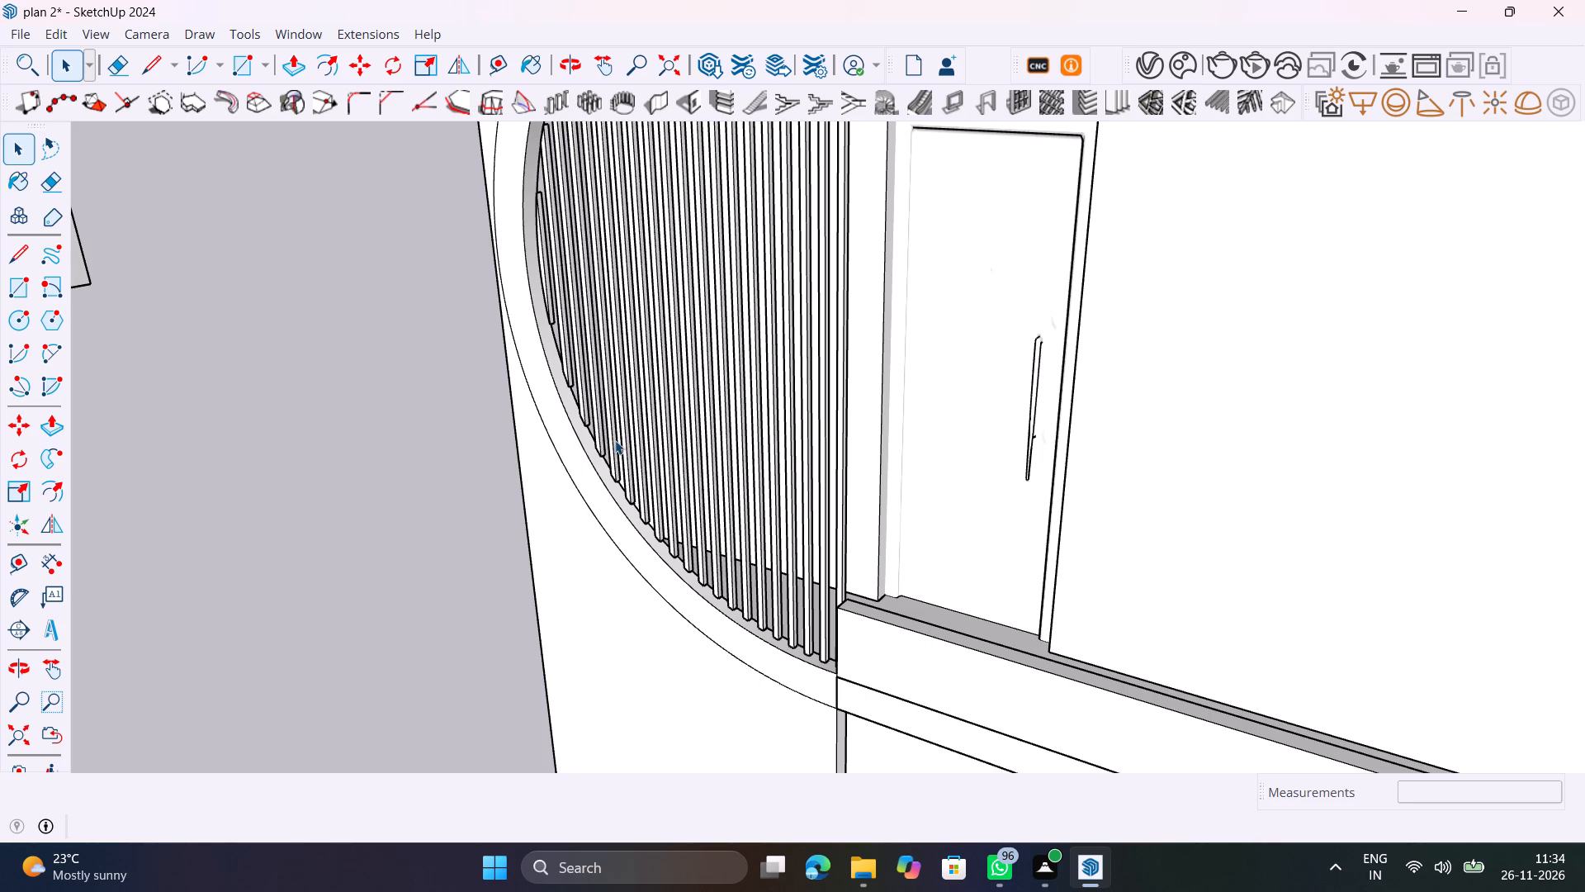
scroll(615, 440, down, 1)
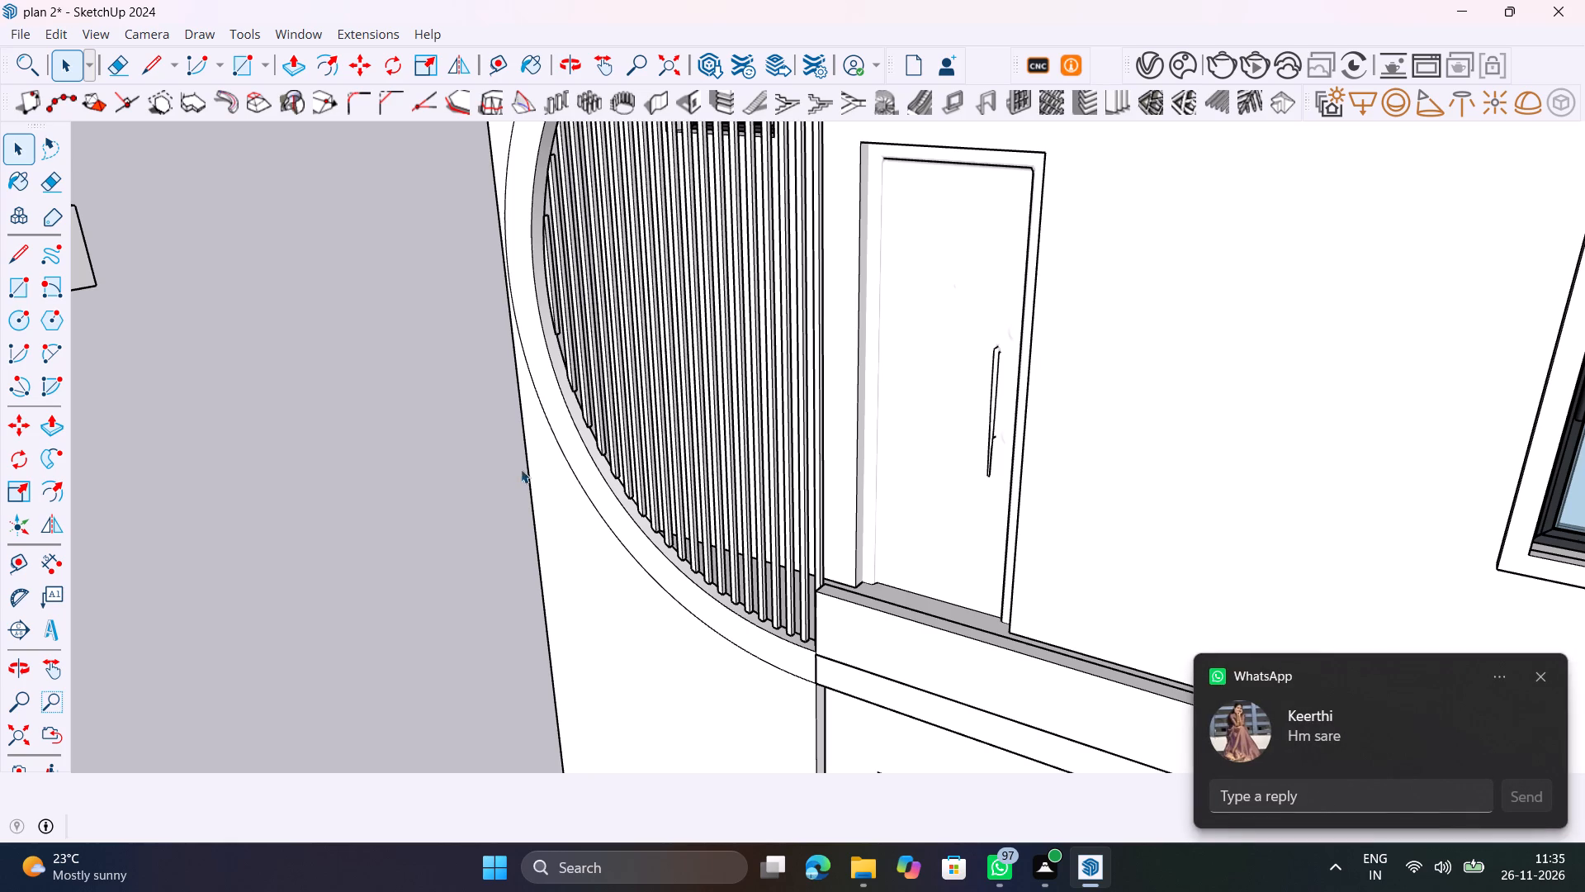
click(1542, 676)
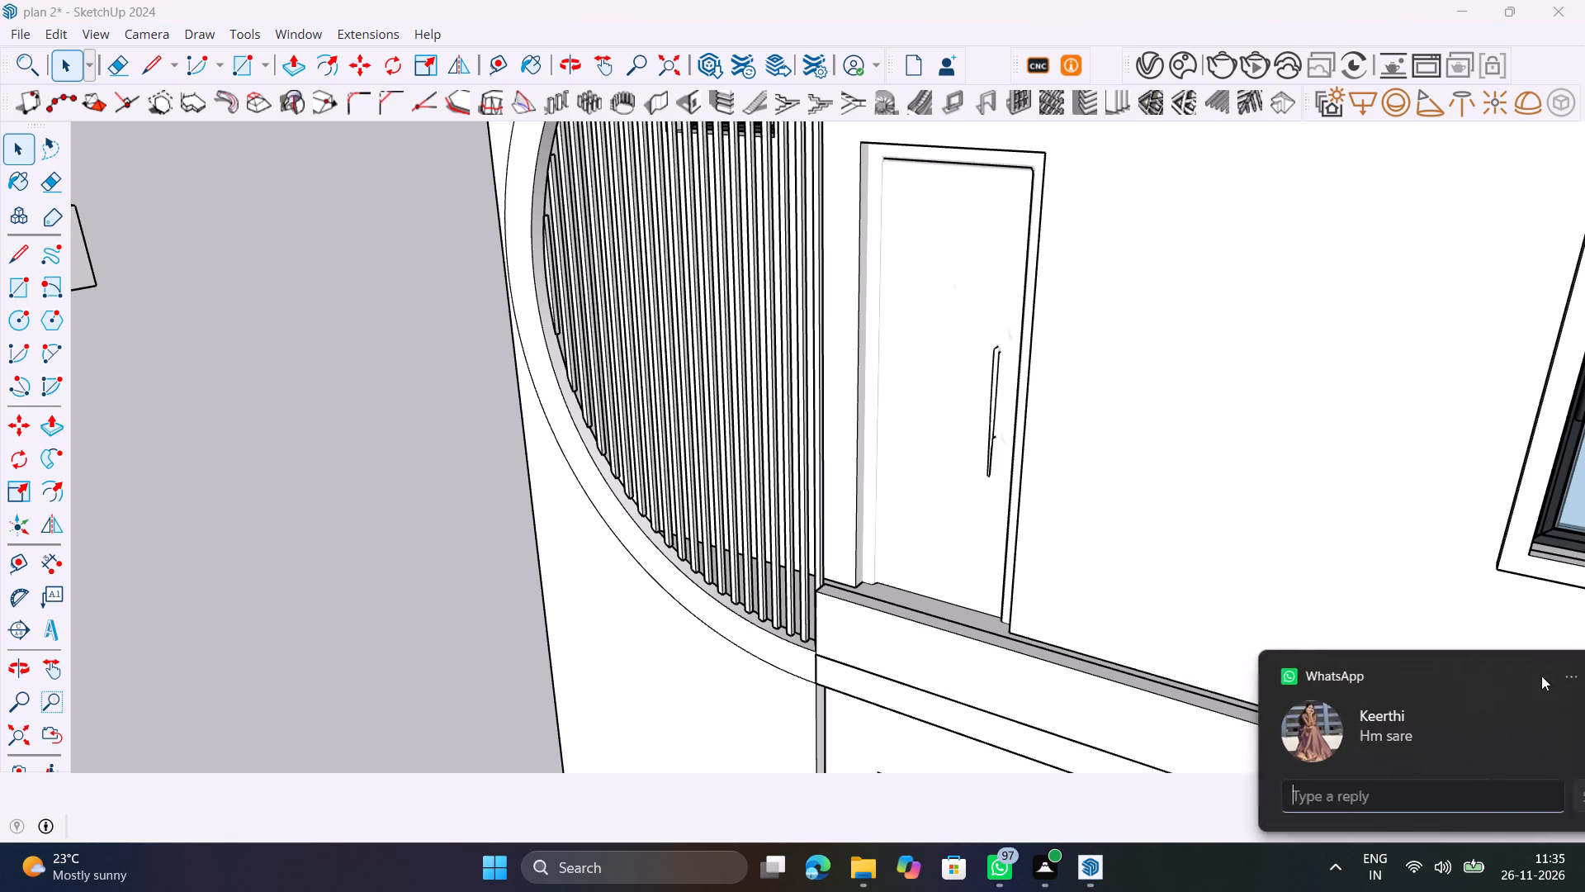
scroll(879, 494, down, 11)
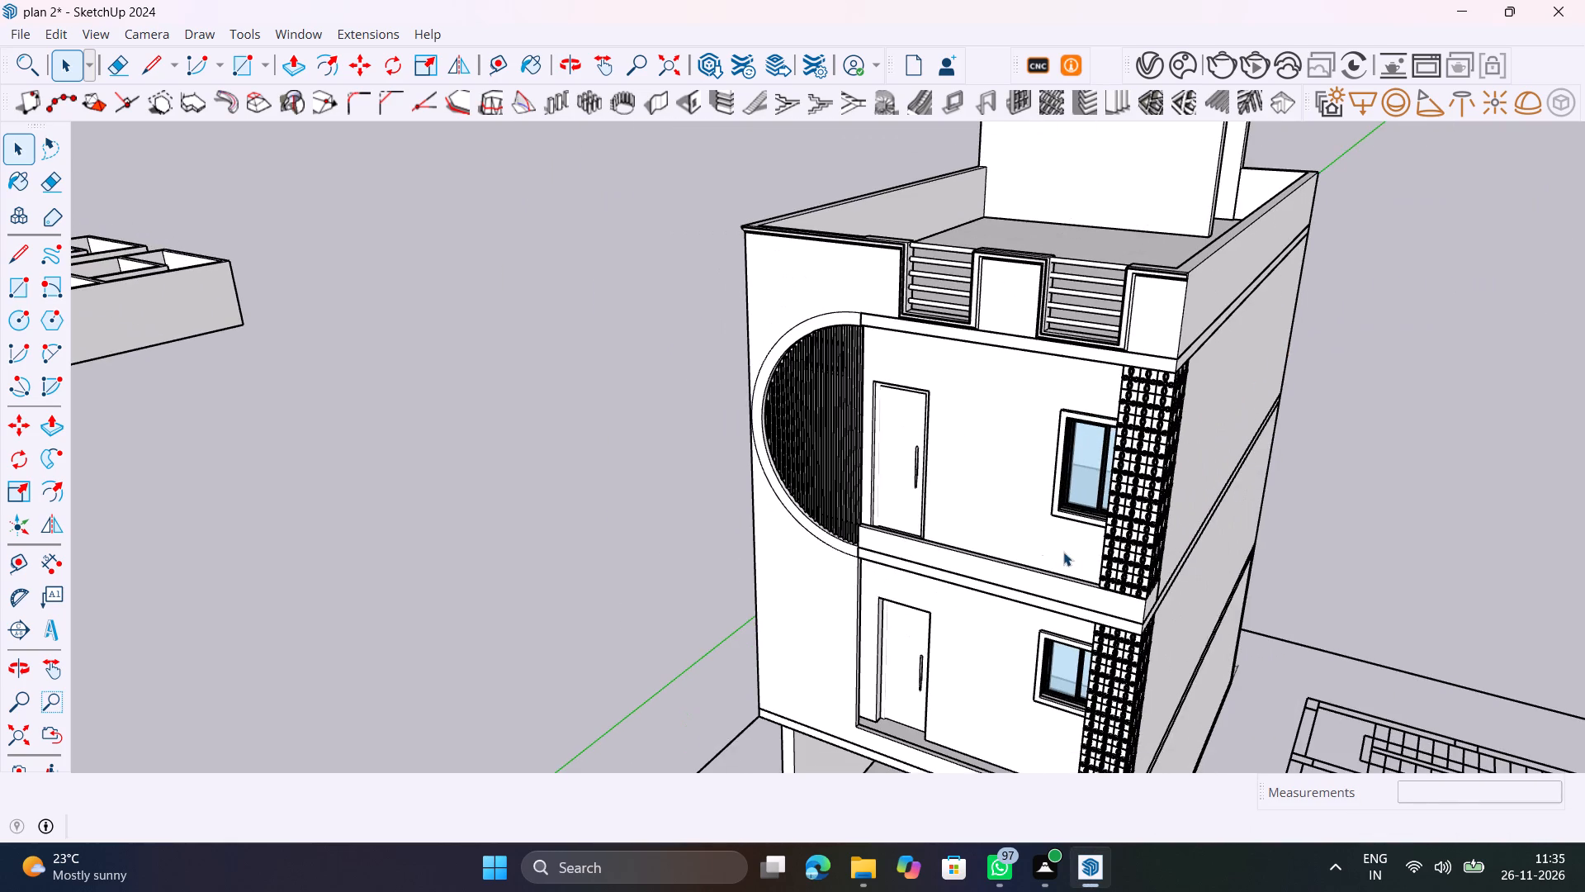
middle_drag(1054, 549, 854, 442)
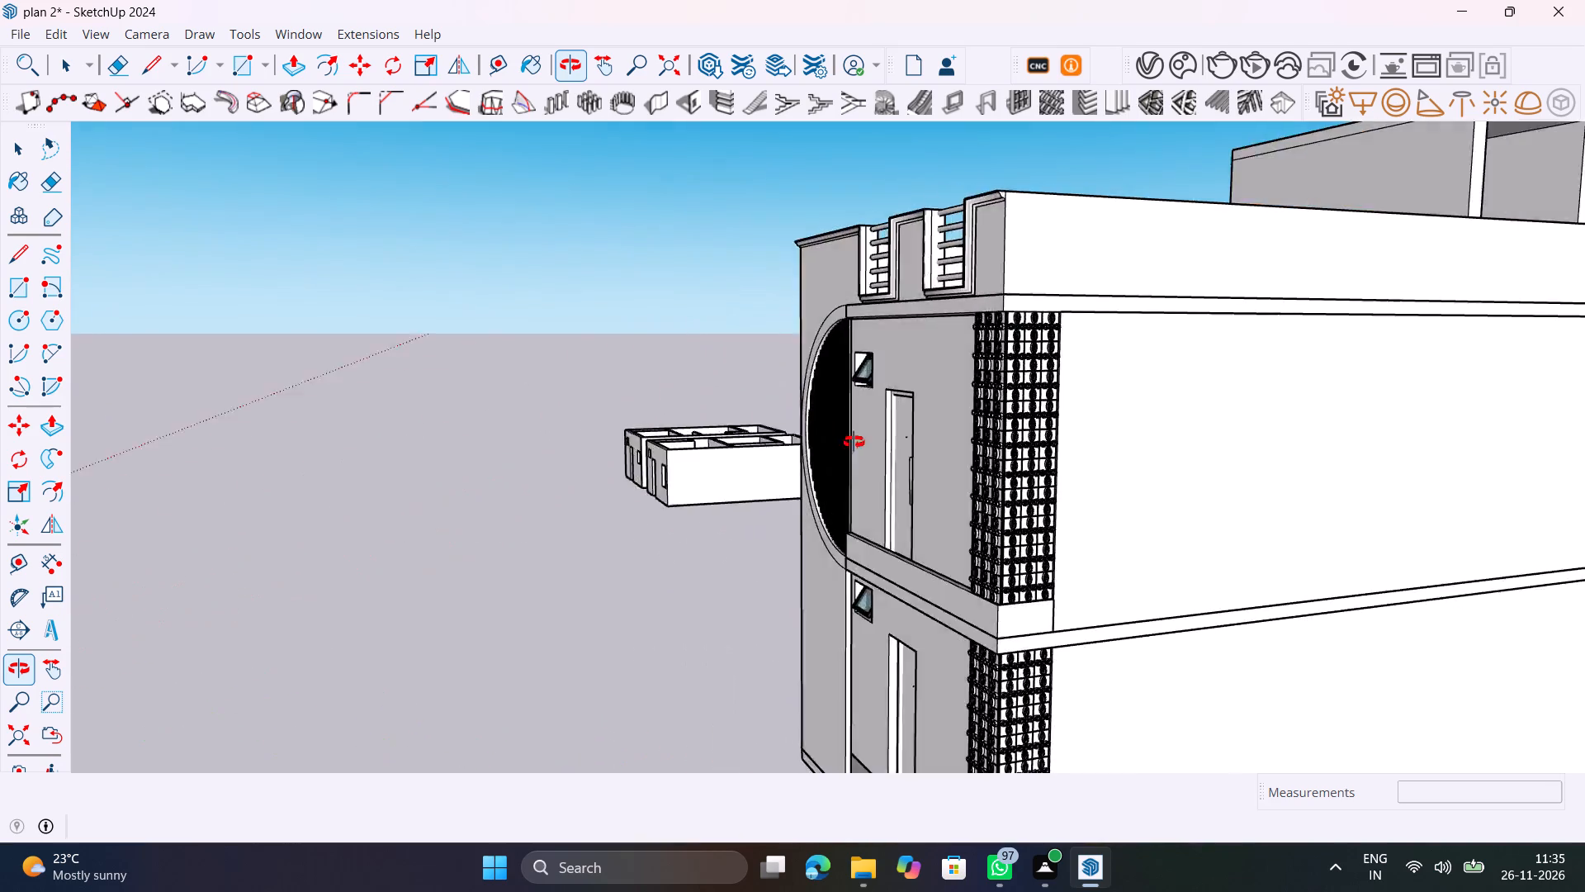
middle_drag(854, 442, 1272, 531)
scroll(1091, 533, up, 3)
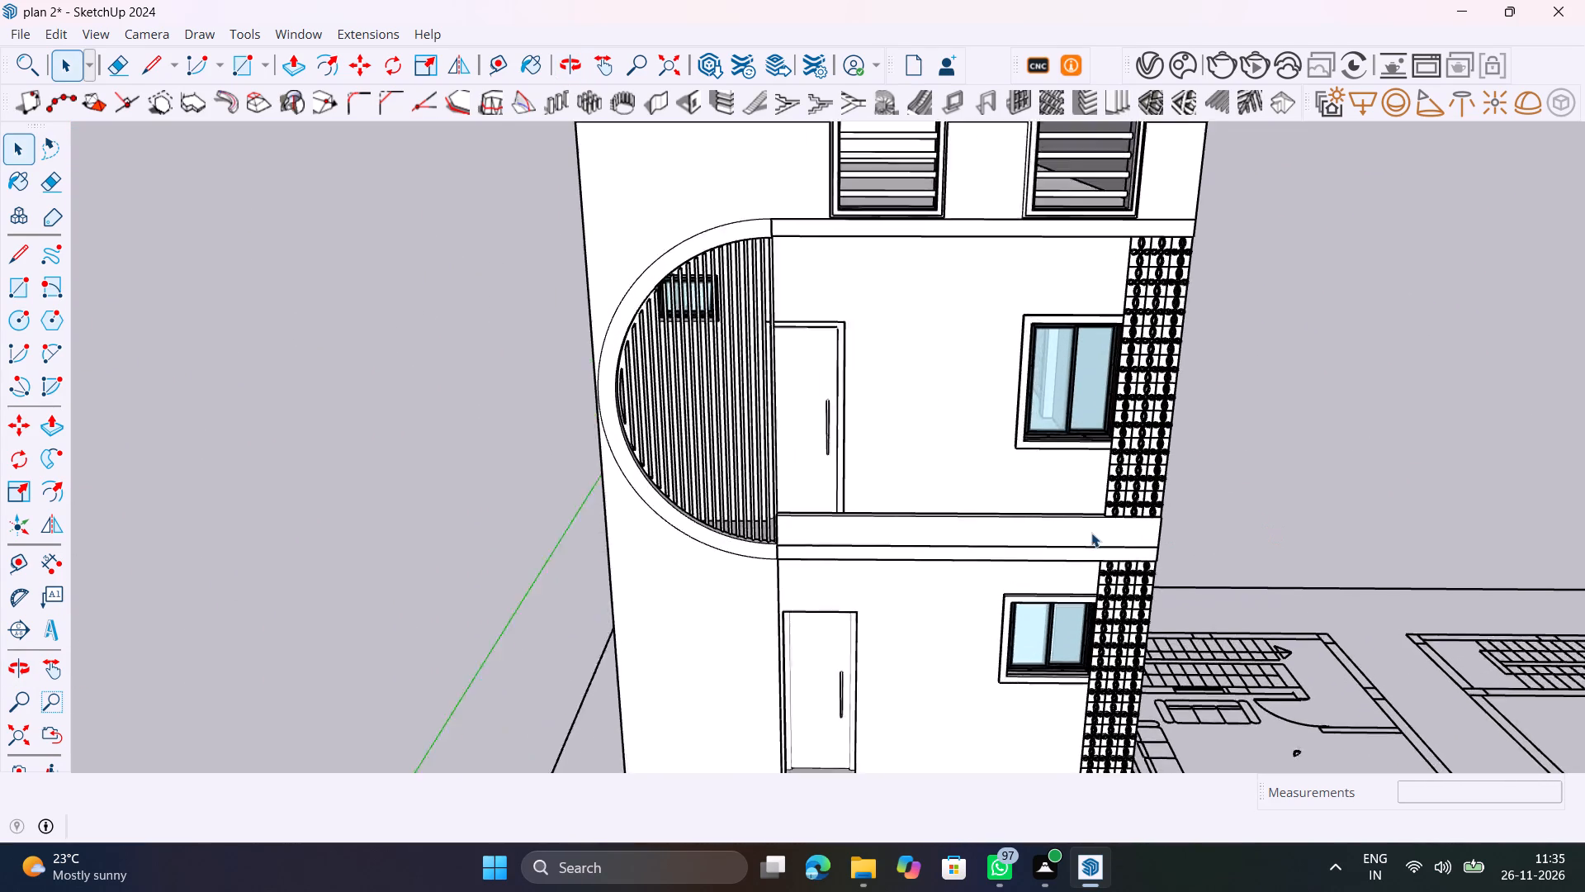
scroll(1091, 533, up, 2)
middle_drag(1077, 535, 1213, 713)
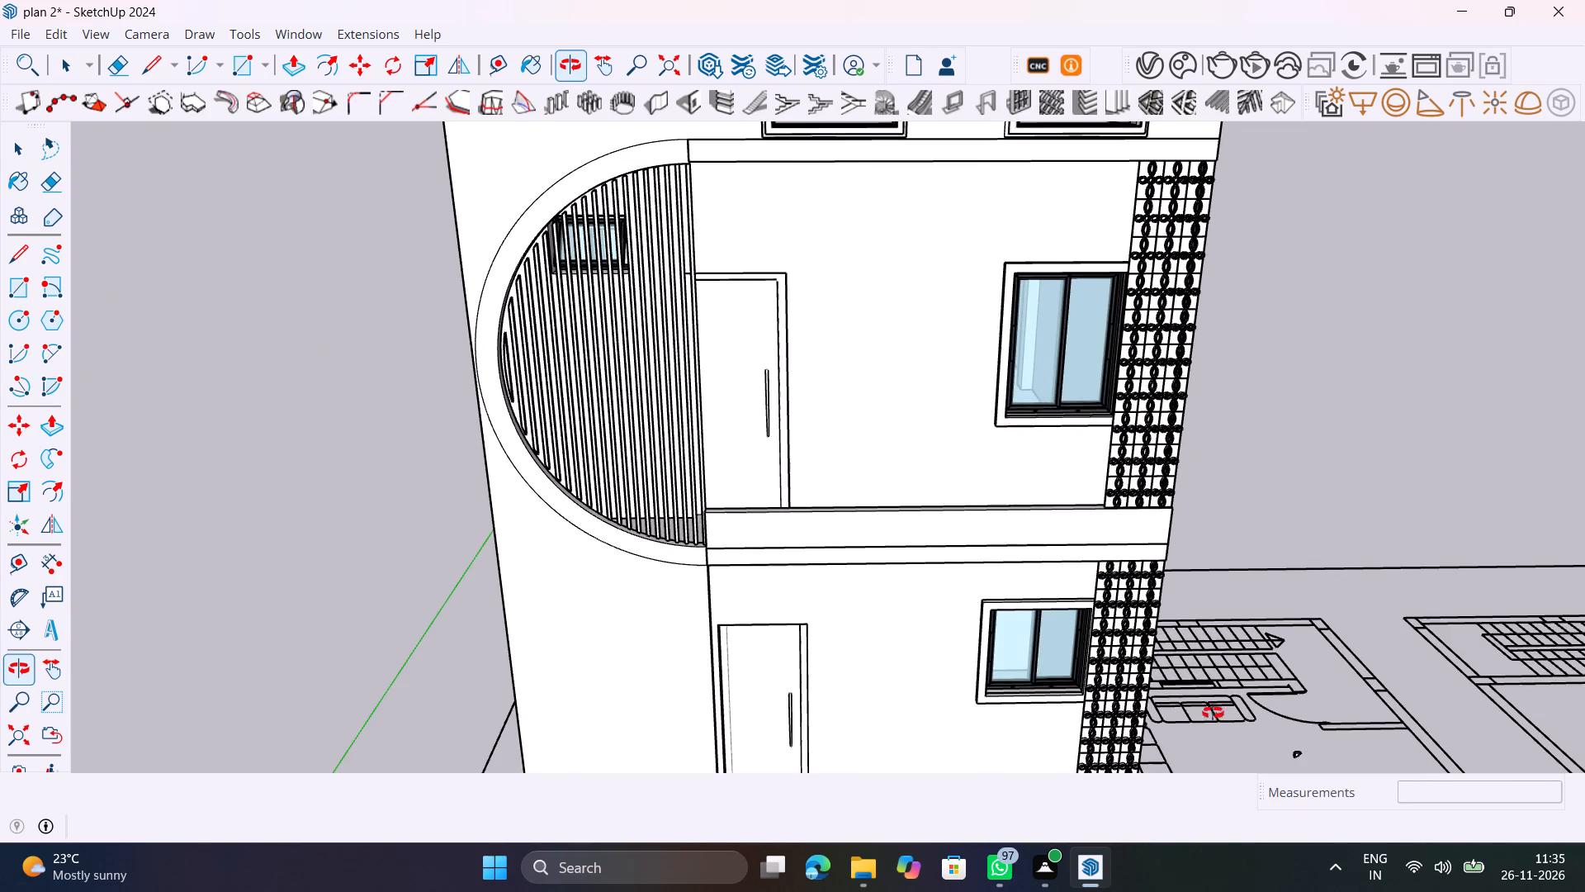
middle_drag(1213, 713, 1228, 800)
Examine the upper balcony's floor and parapet up close where the patterned screen stands on the ledge.
scroll(1057, 398, up, 5)
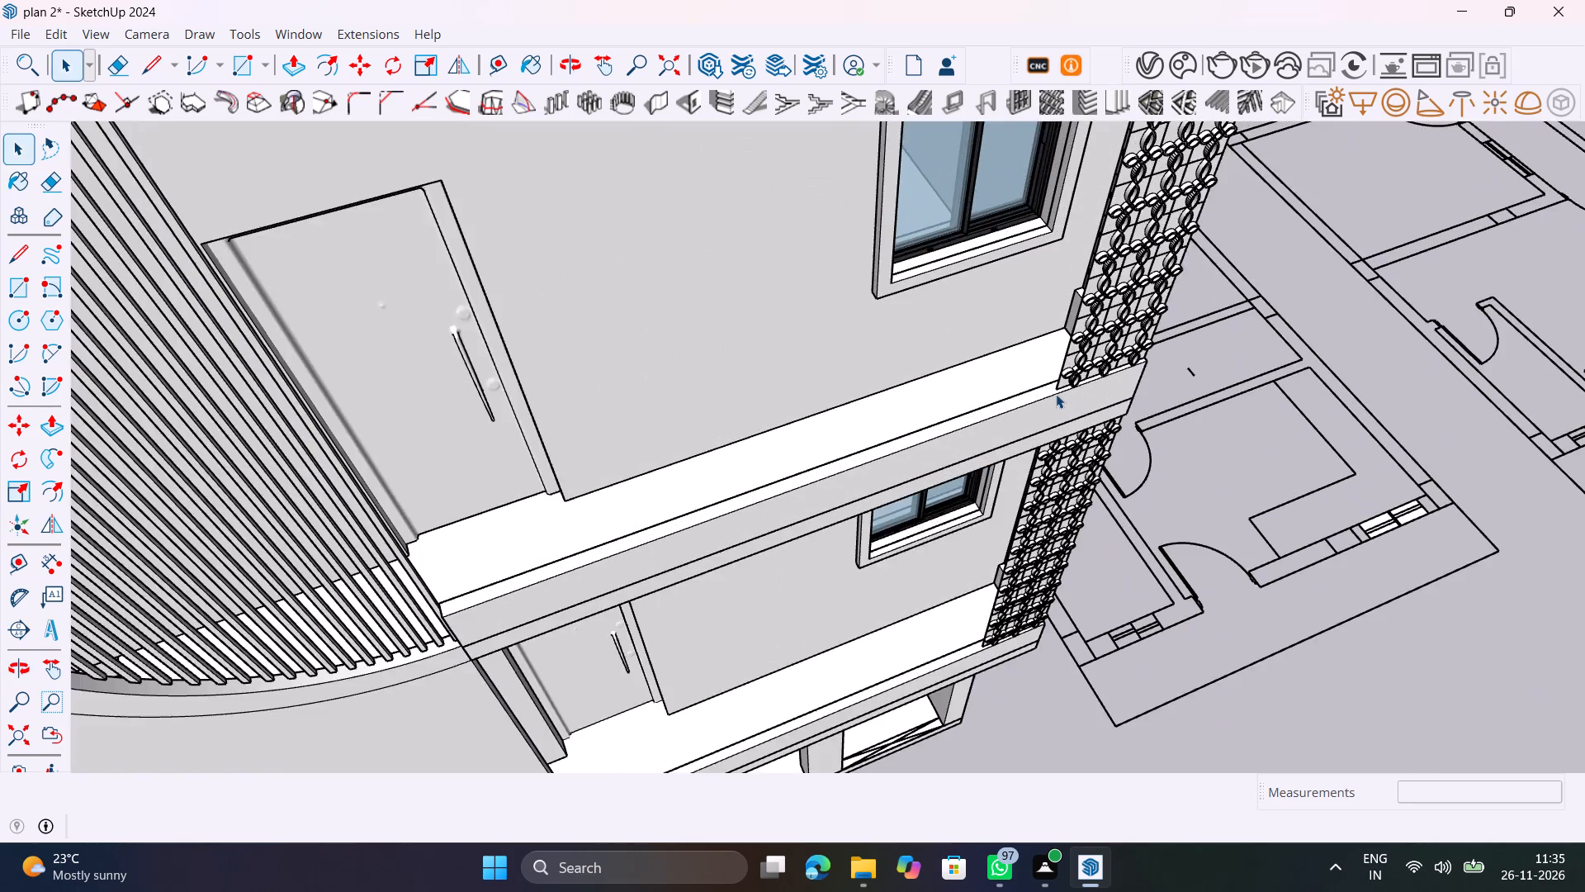
scroll(1056, 394, up, 17)
middle_drag(1043, 407, 1310, 373)
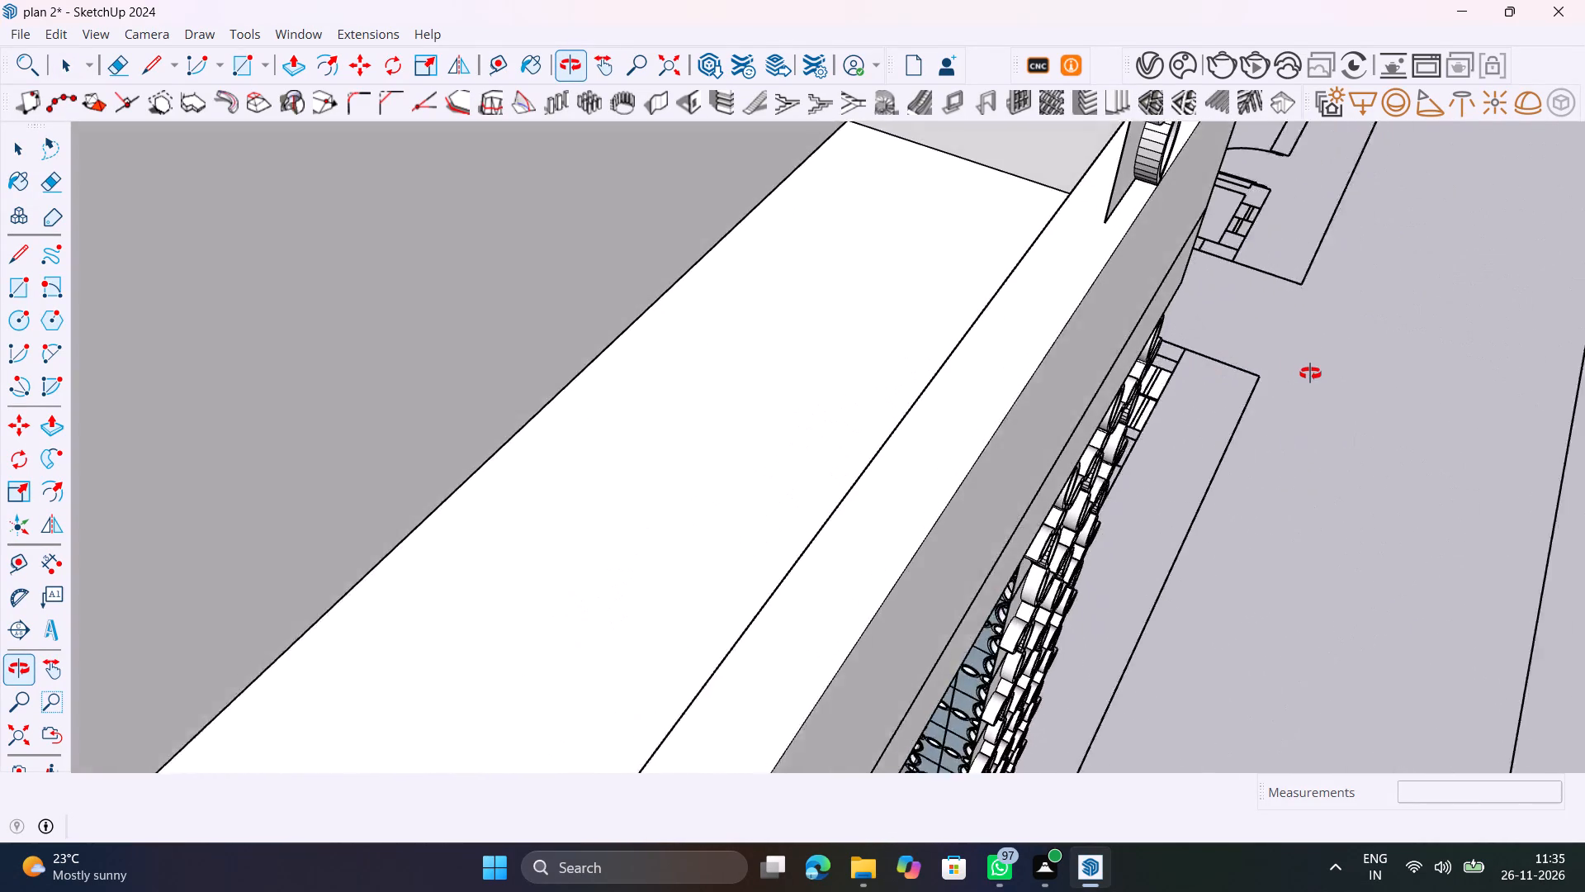
middle_drag(1310, 373, 926, 364)
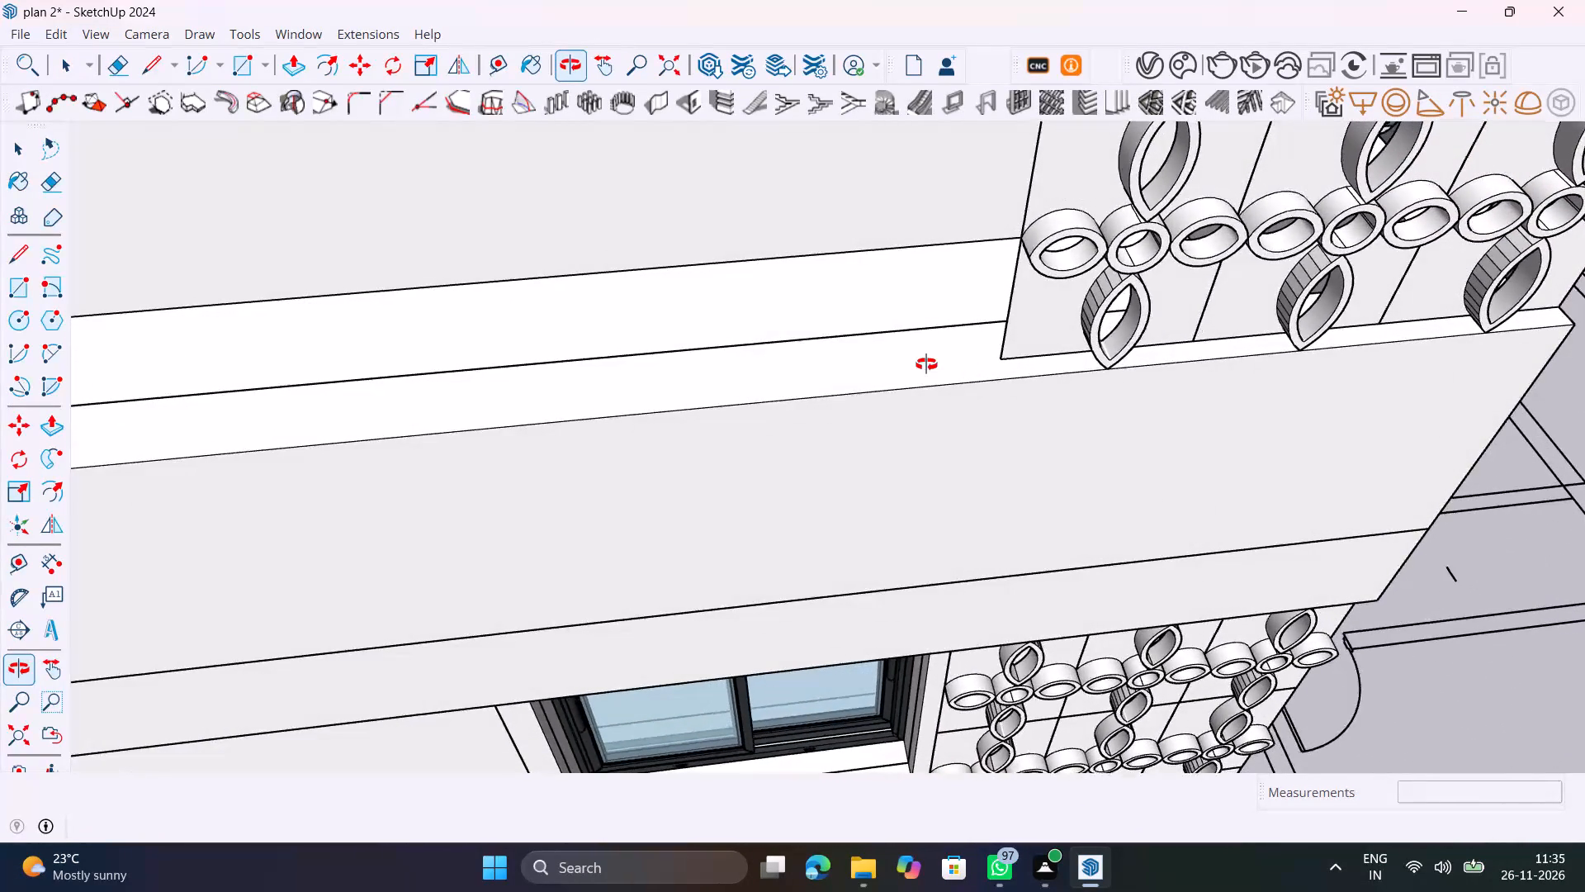
middle_drag(926, 364, 1429, 413)
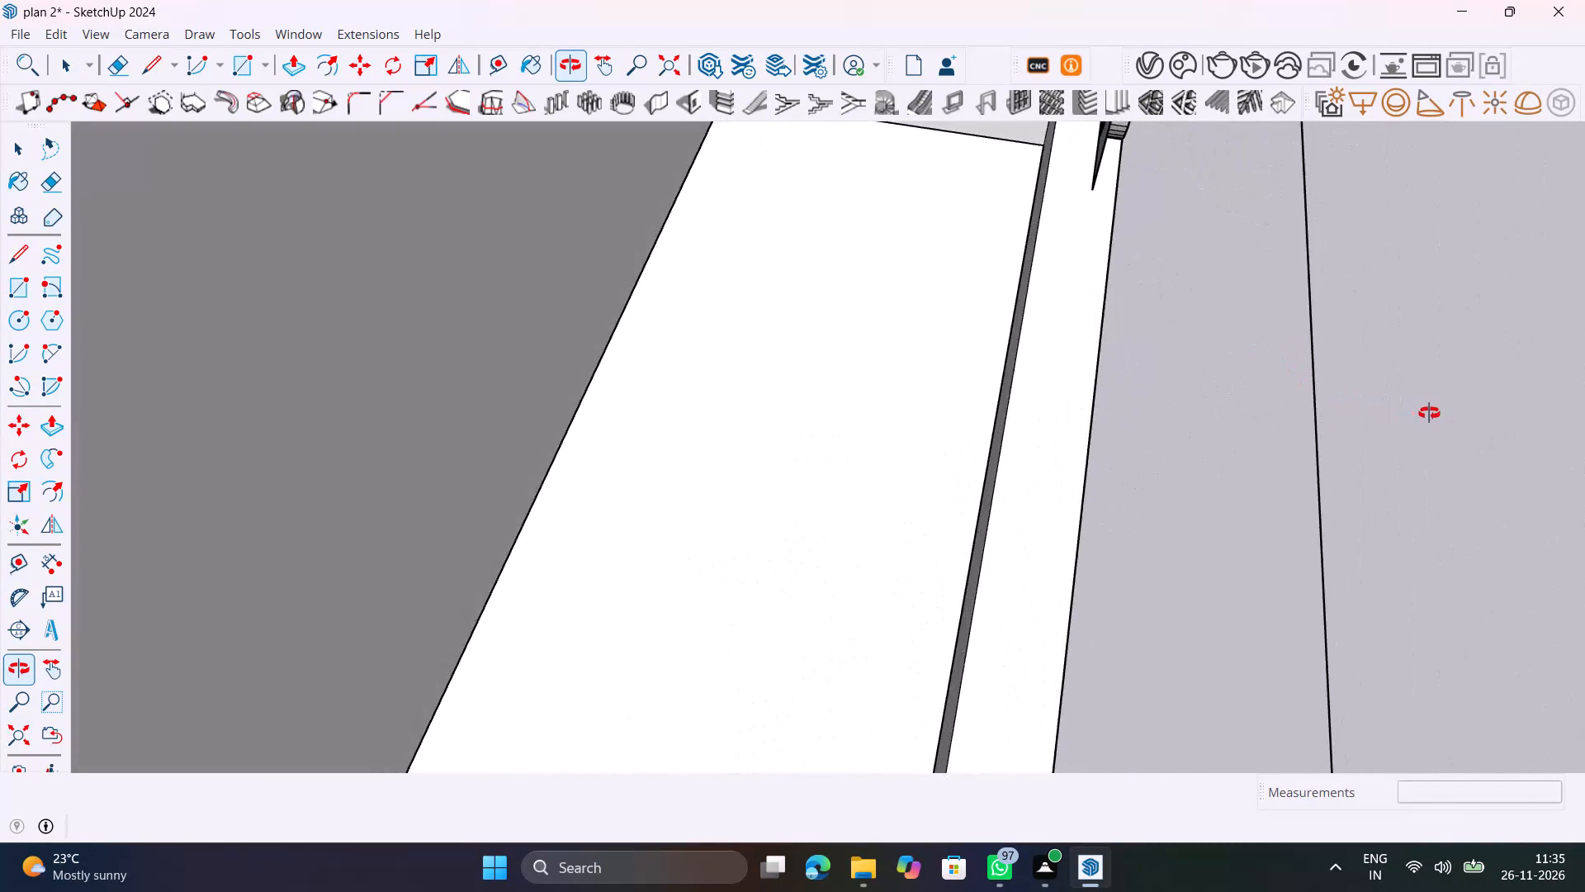
middle_drag(1429, 413, 1433, 413)
shift+middle_drag(1012, 467, 1021, 684)
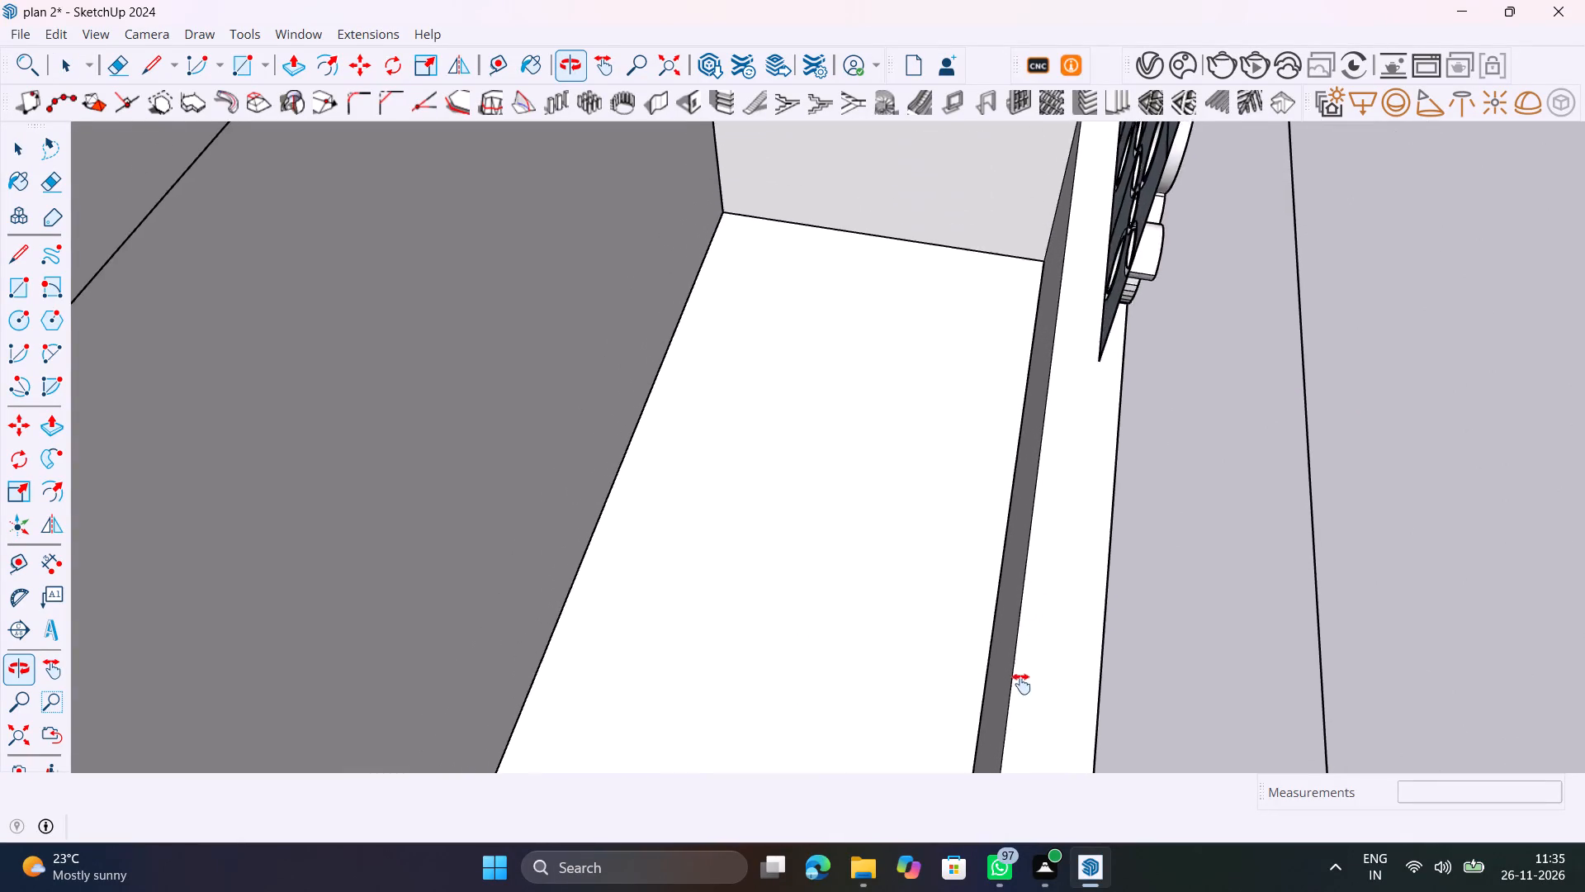
shift+middle_drag(1021, 684, 674, 604)
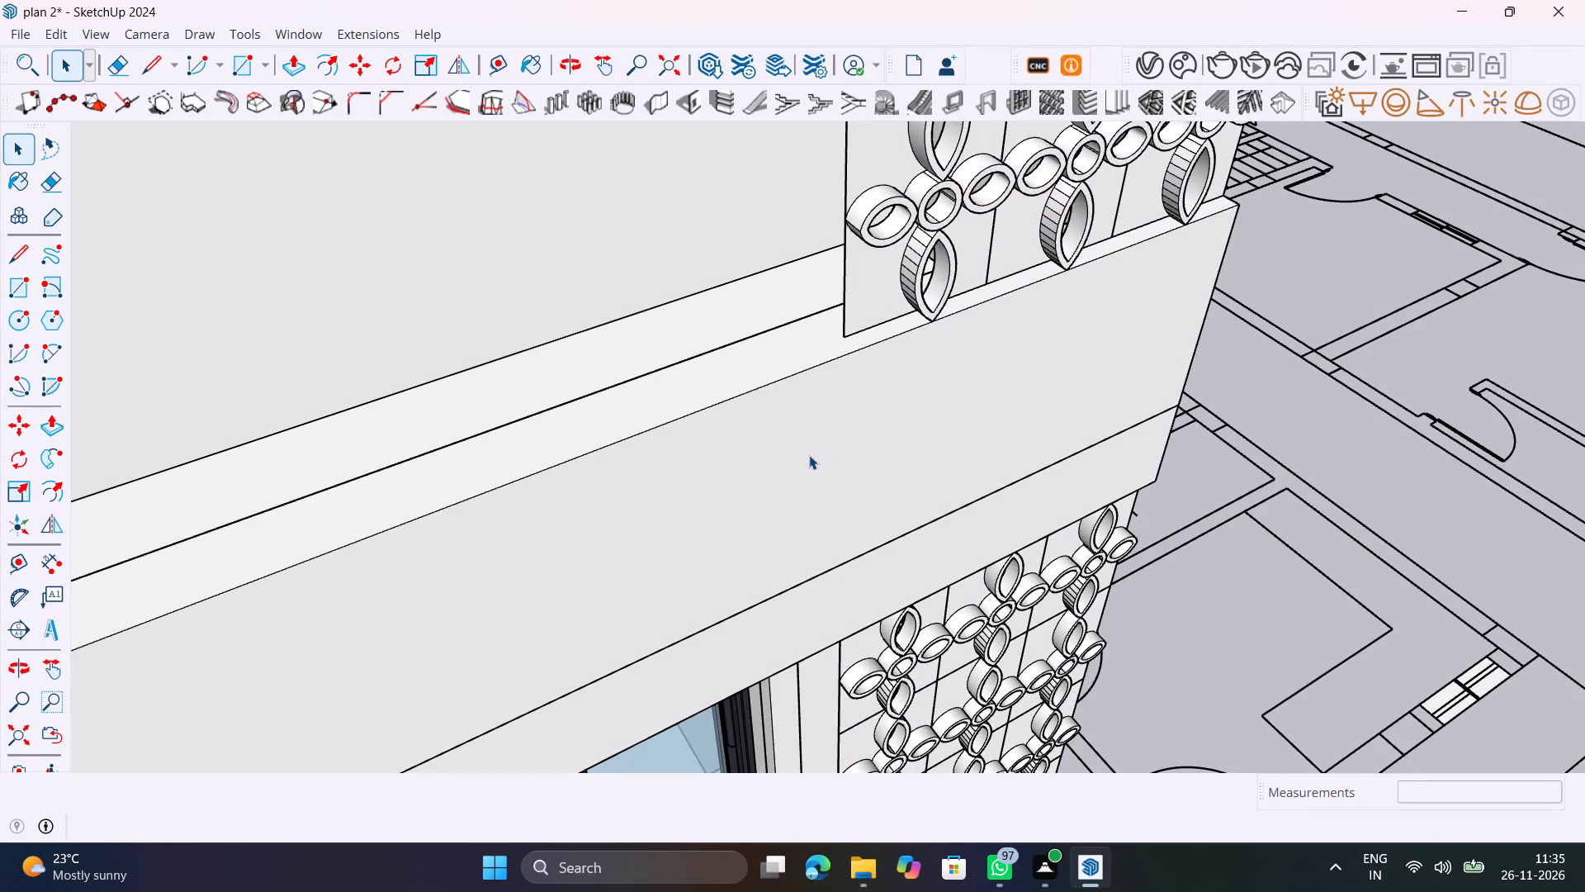
Examine both balconies and their patterned corner screens from the front and at an angle, including the whole building.
scroll(809, 455, down, 17)
middle_drag(803, 465, 761, 447)
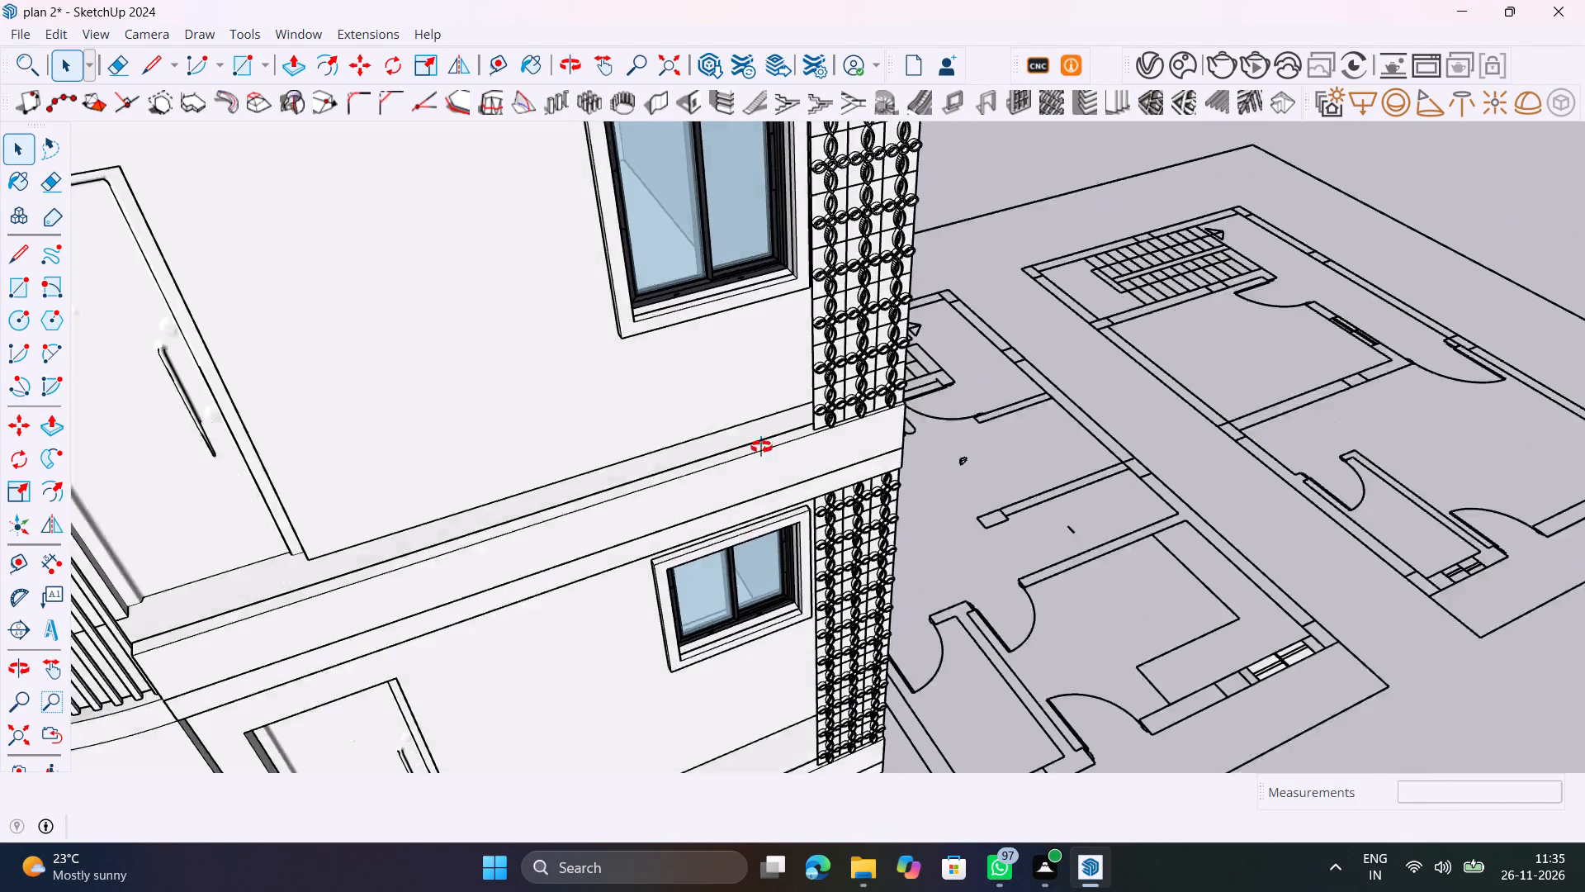
middle_drag(761, 447, 498, 287)
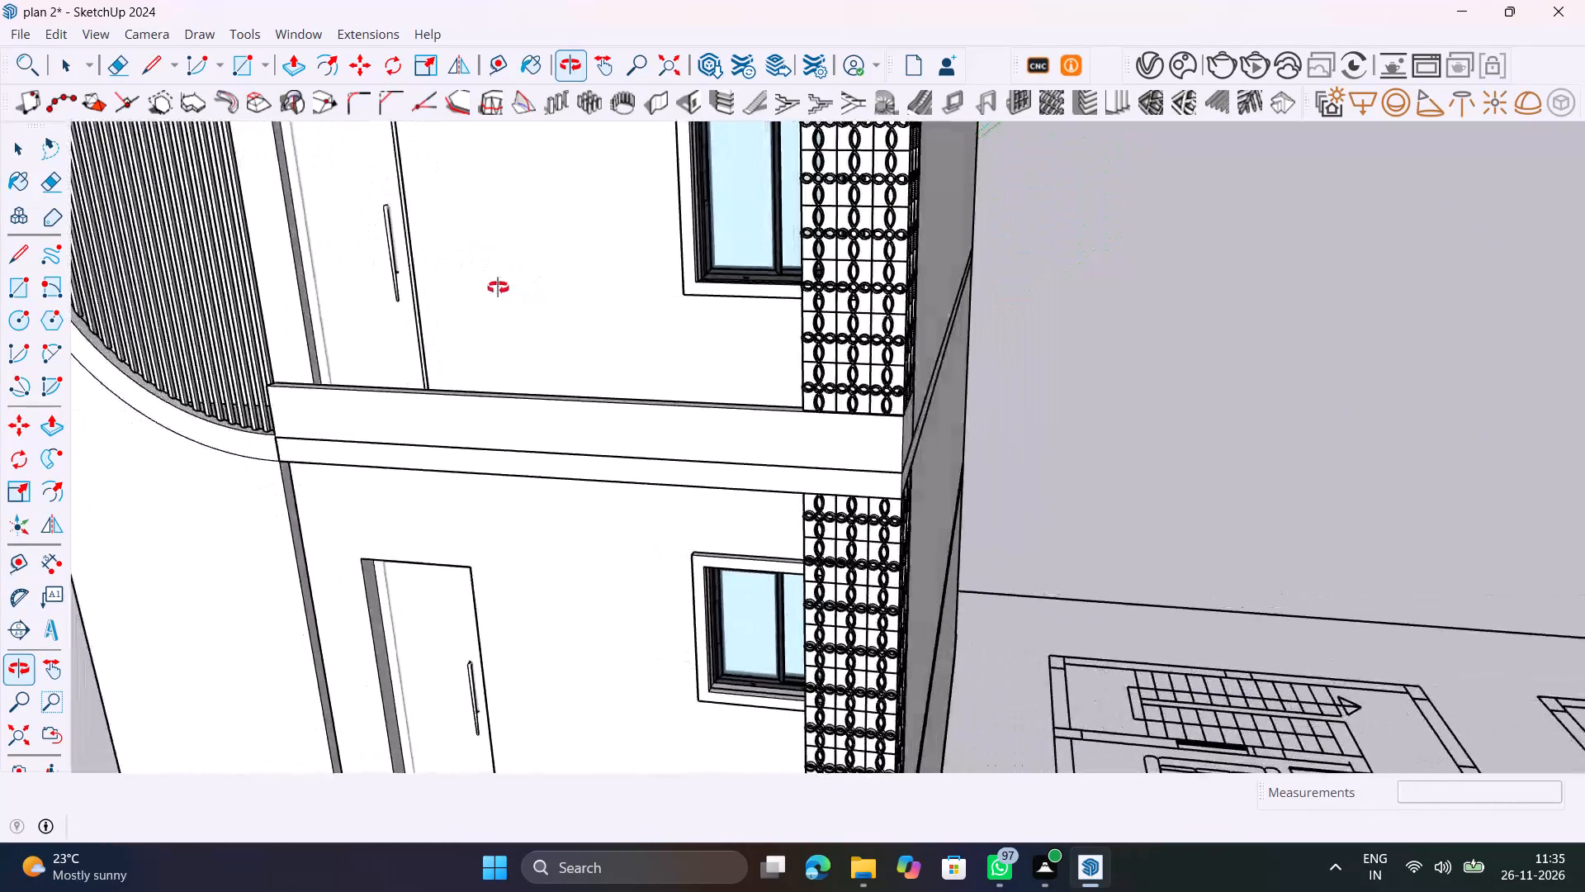
middle_drag(498, 287, 438, 292)
scroll(432, 292, up, 1)
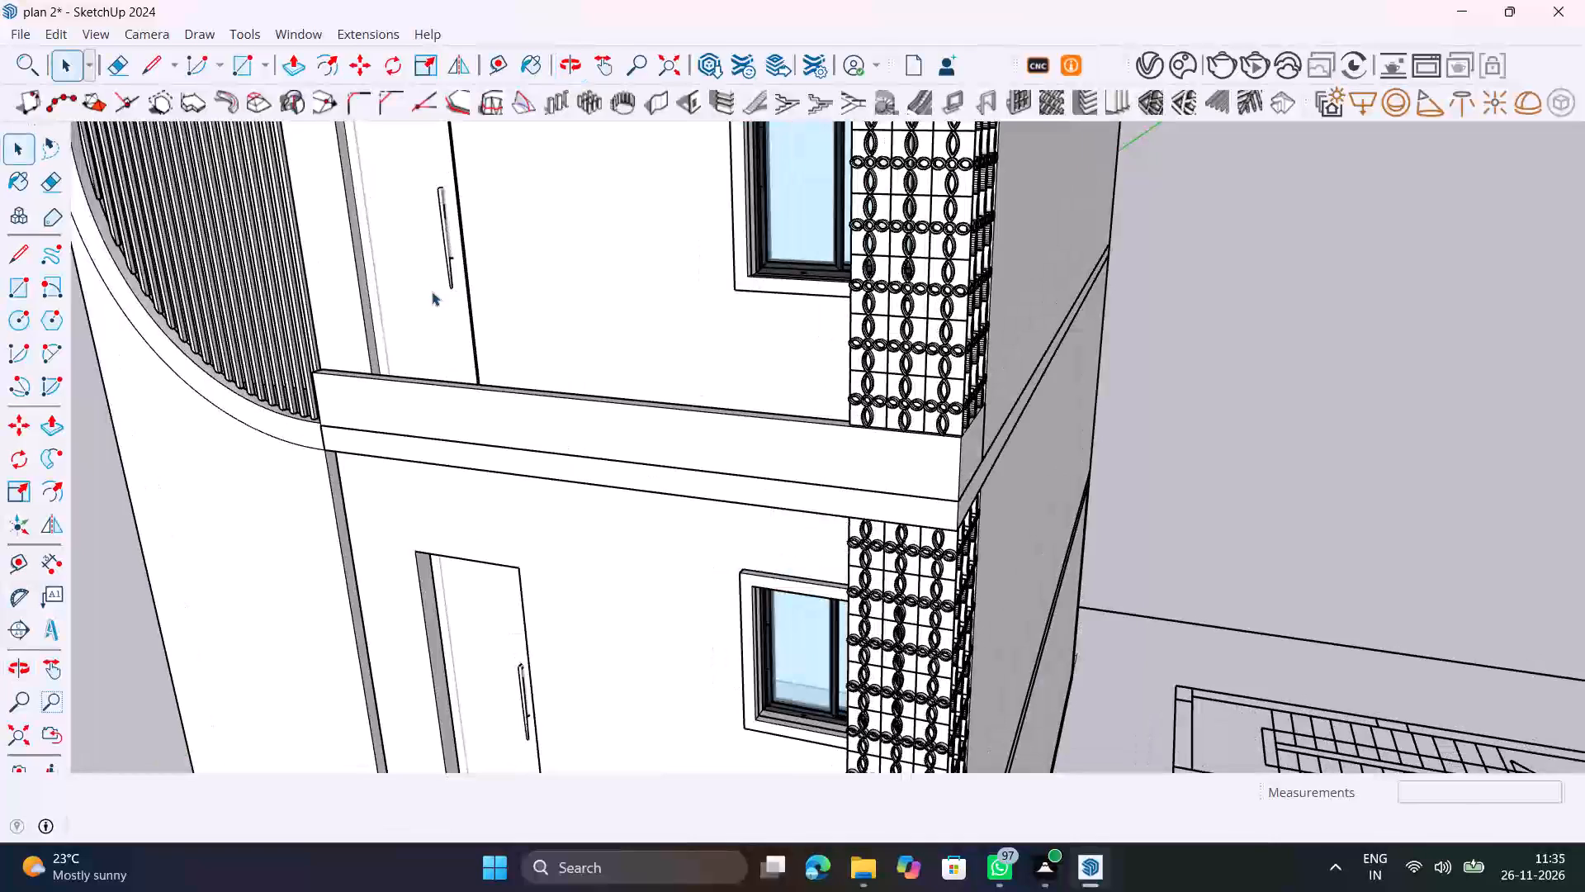
middle_drag(512, 405, 423, 445)
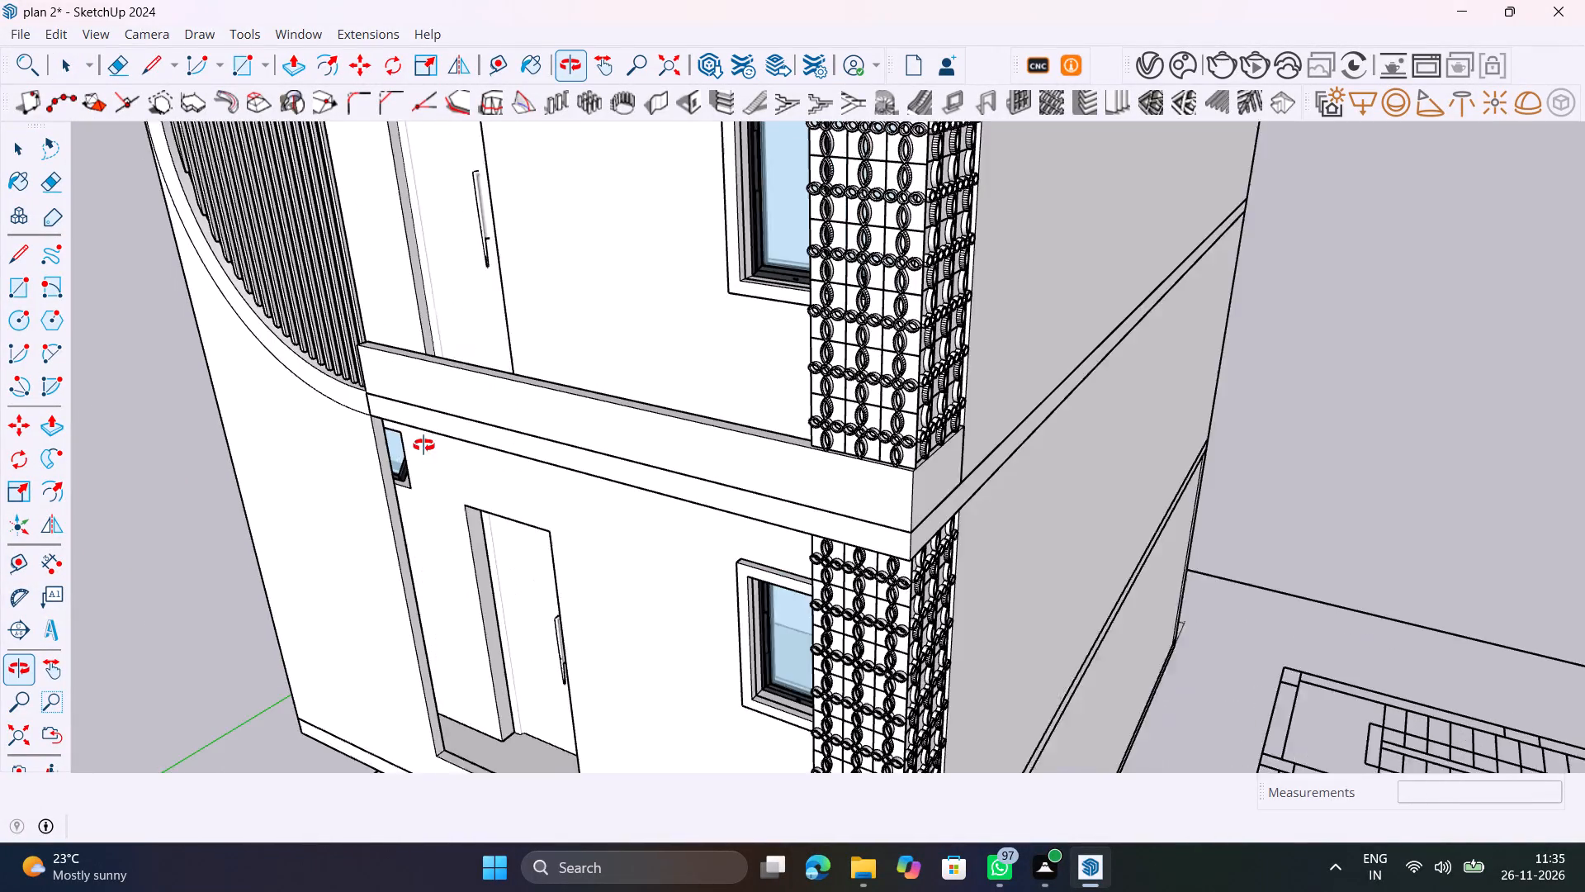
middle_drag(423, 445, 494, 464)
scroll(499, 458, down, 2)
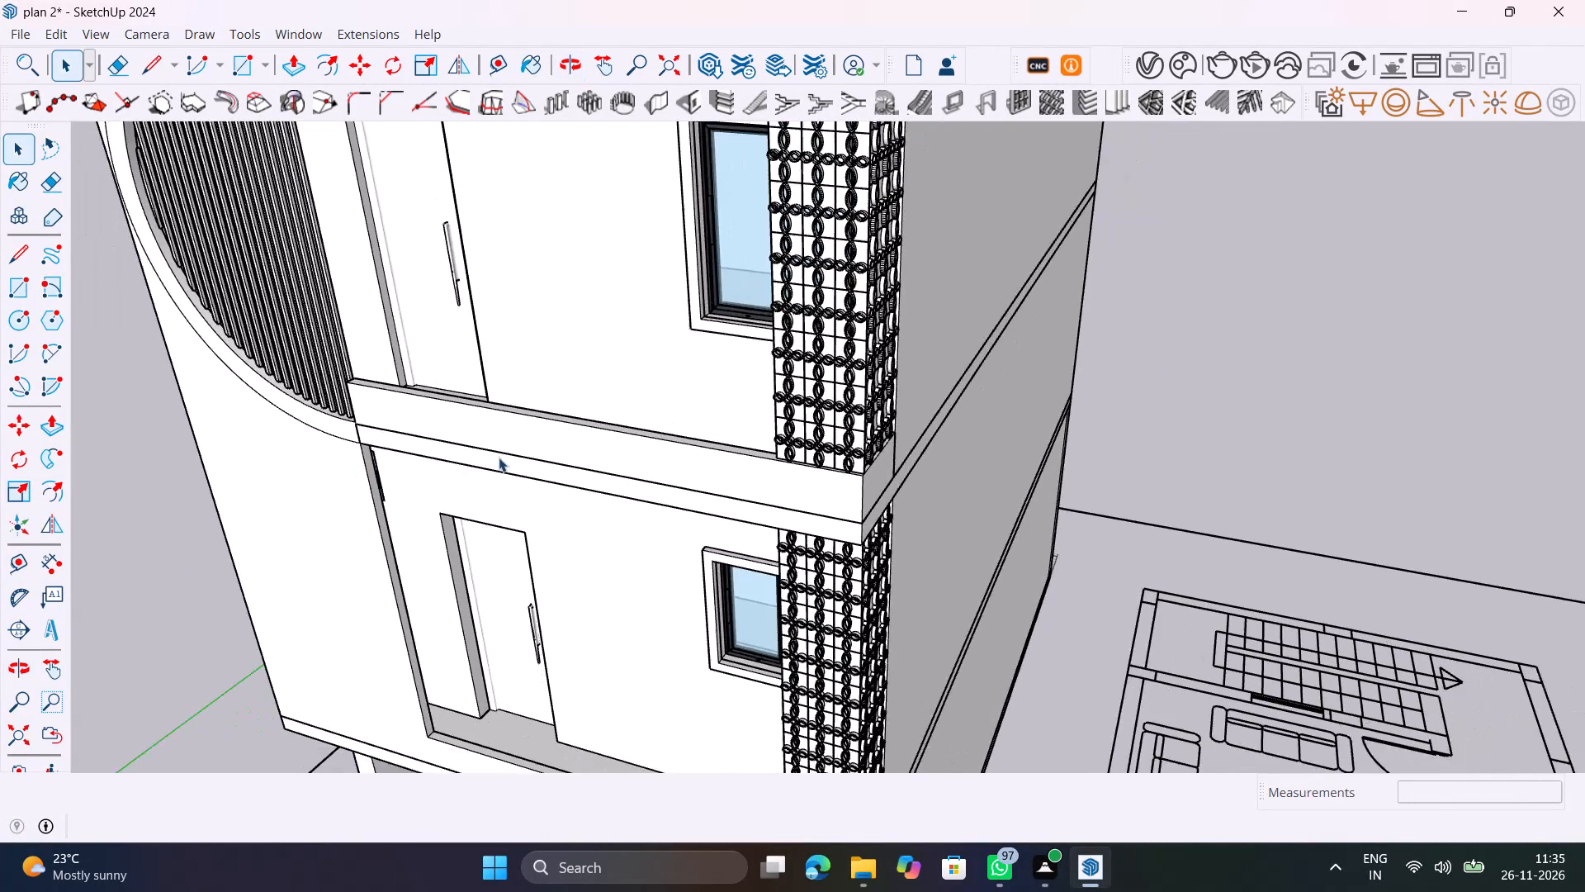
scroll(499, 458, down, 11)
shift+middle_drag(476, 474, 758, 478)
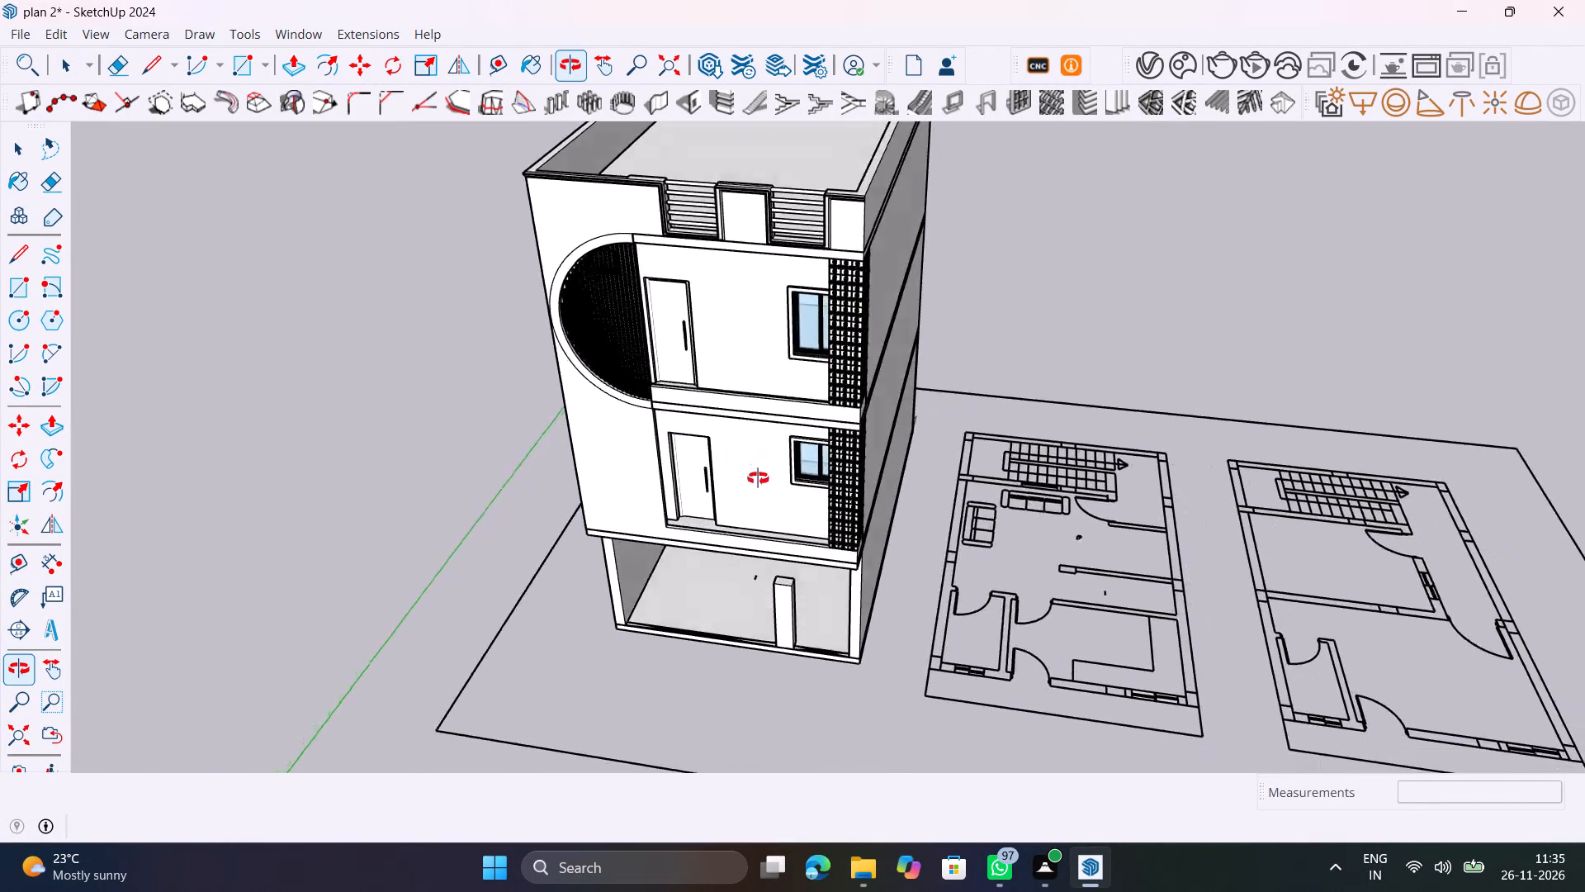
shift+middle_drag(758, 478, 753, 487)
Examine the upper balcony's parapet where it meets the semicircular slat screen, from above and from the front.
scroll(686, 397, up, 17)
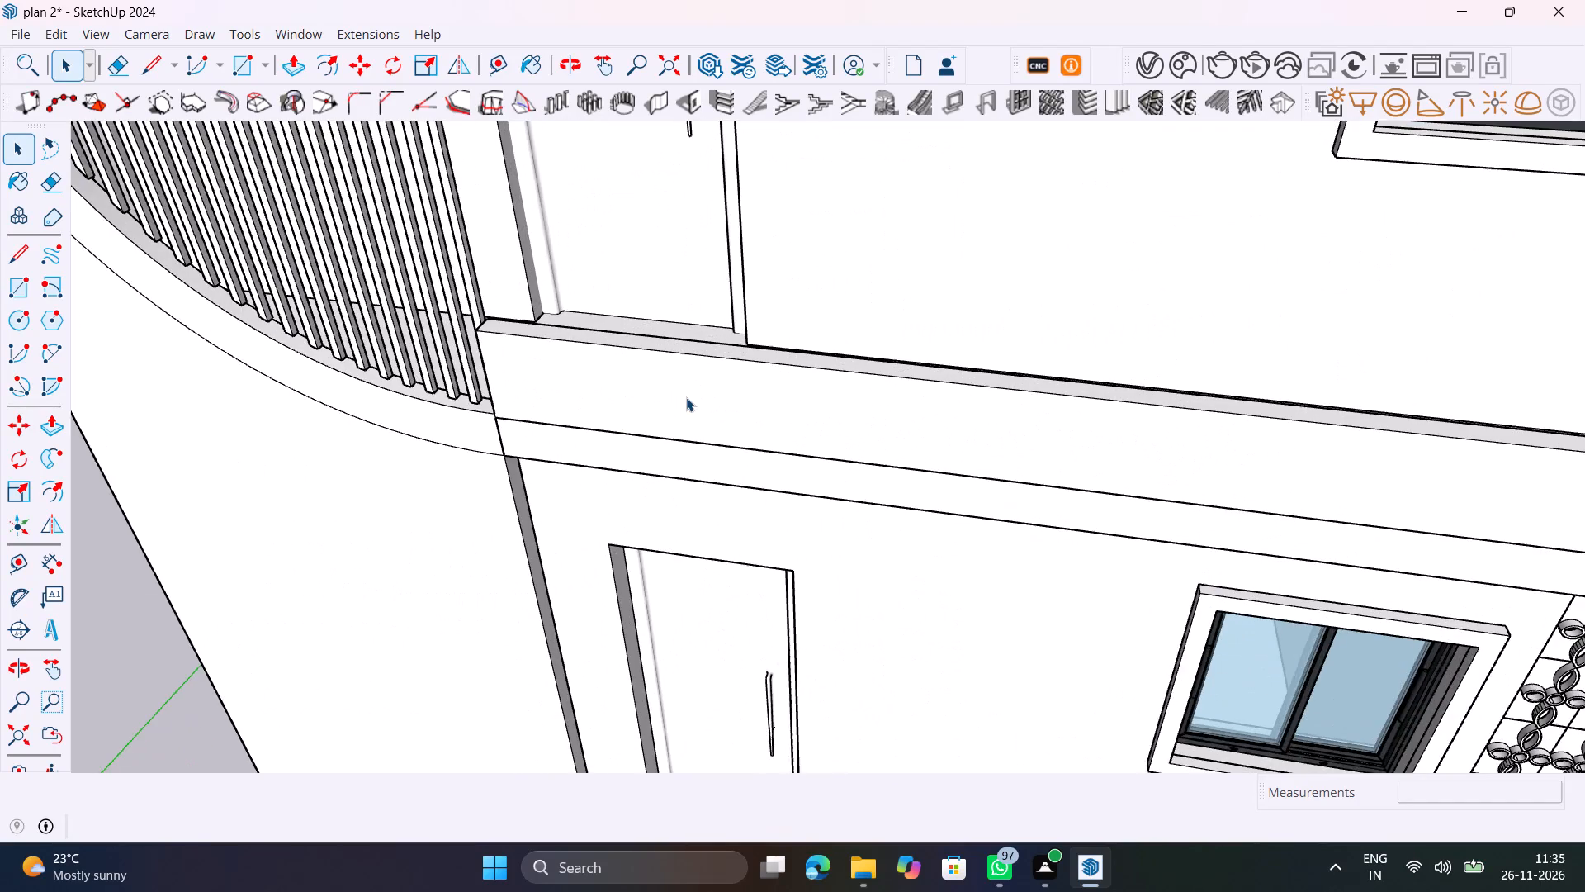
middle_drag(684, 403, 512, 478)
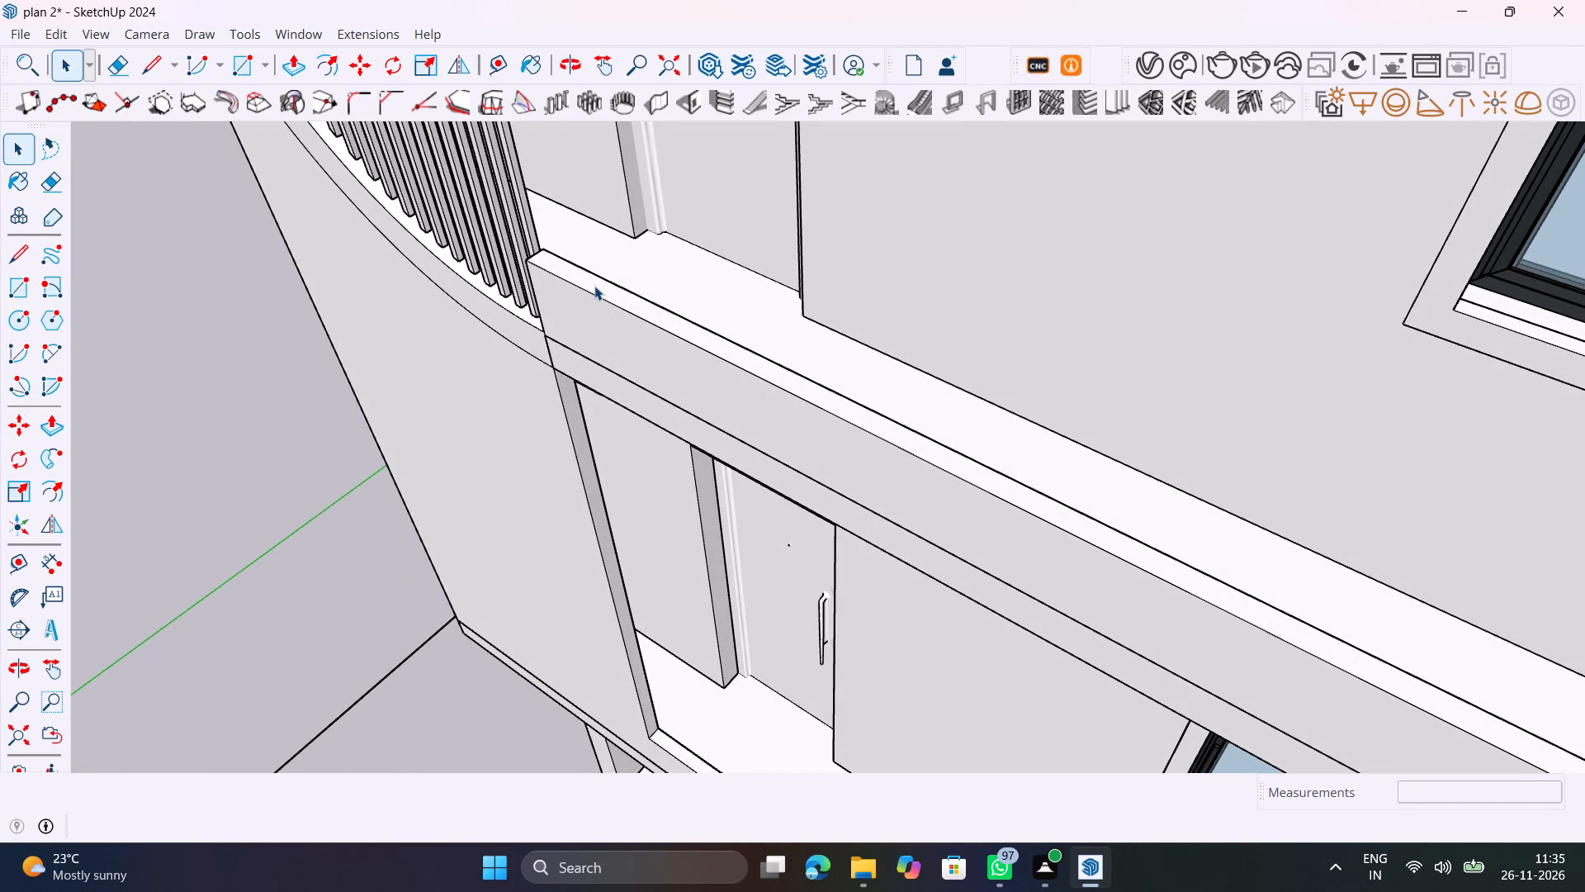
middle_drag(702, 377, 741, 349)
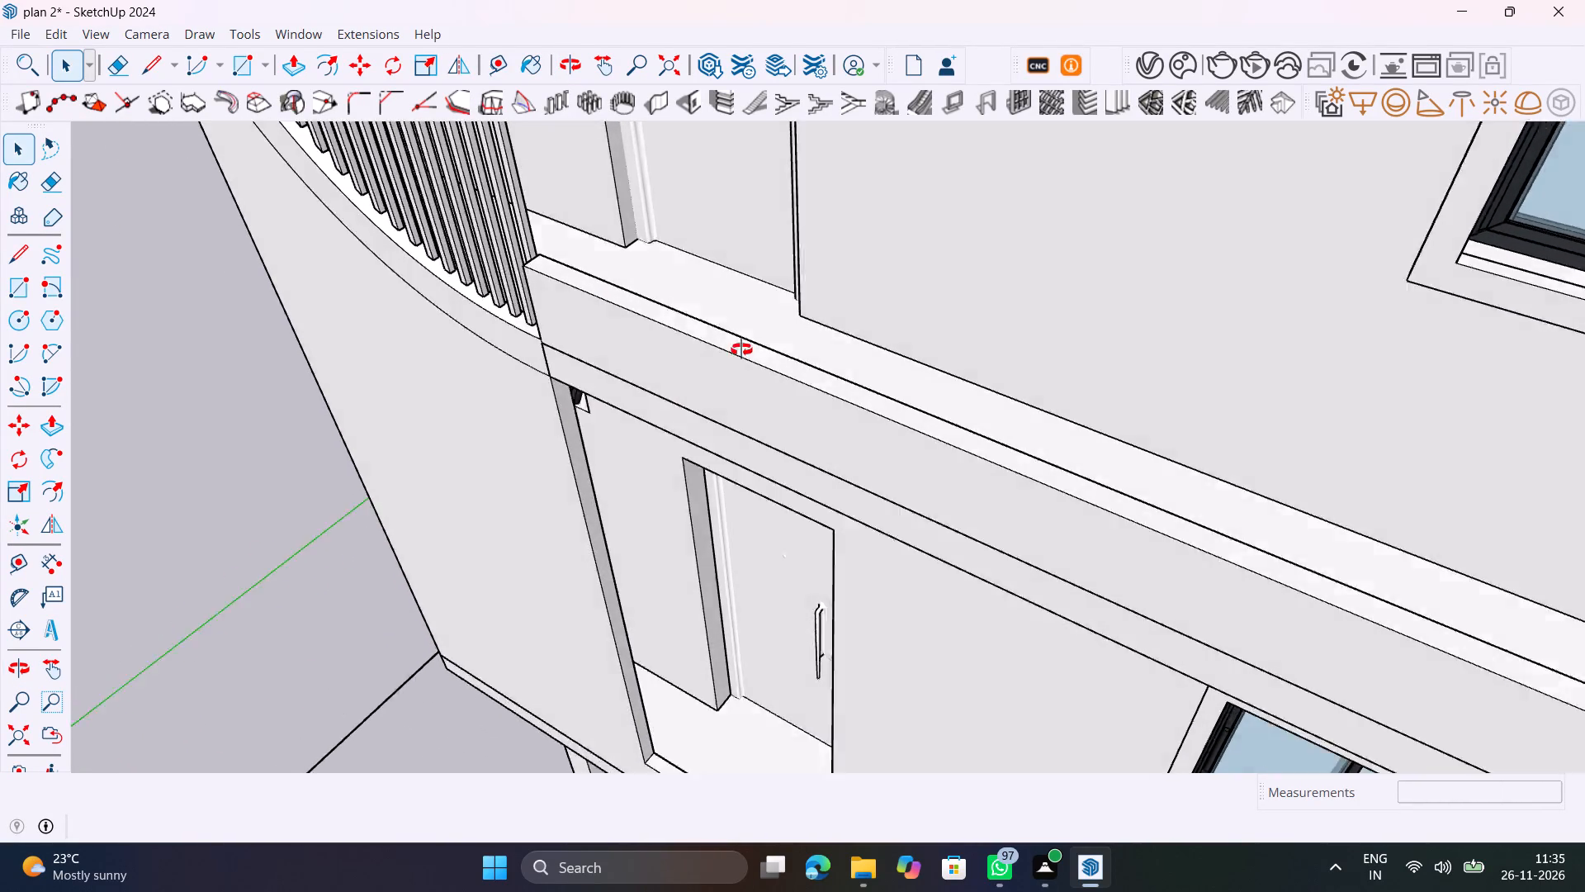
middle_drag(741, 349, 981, 338)
scroll(982, 339, down, 8)
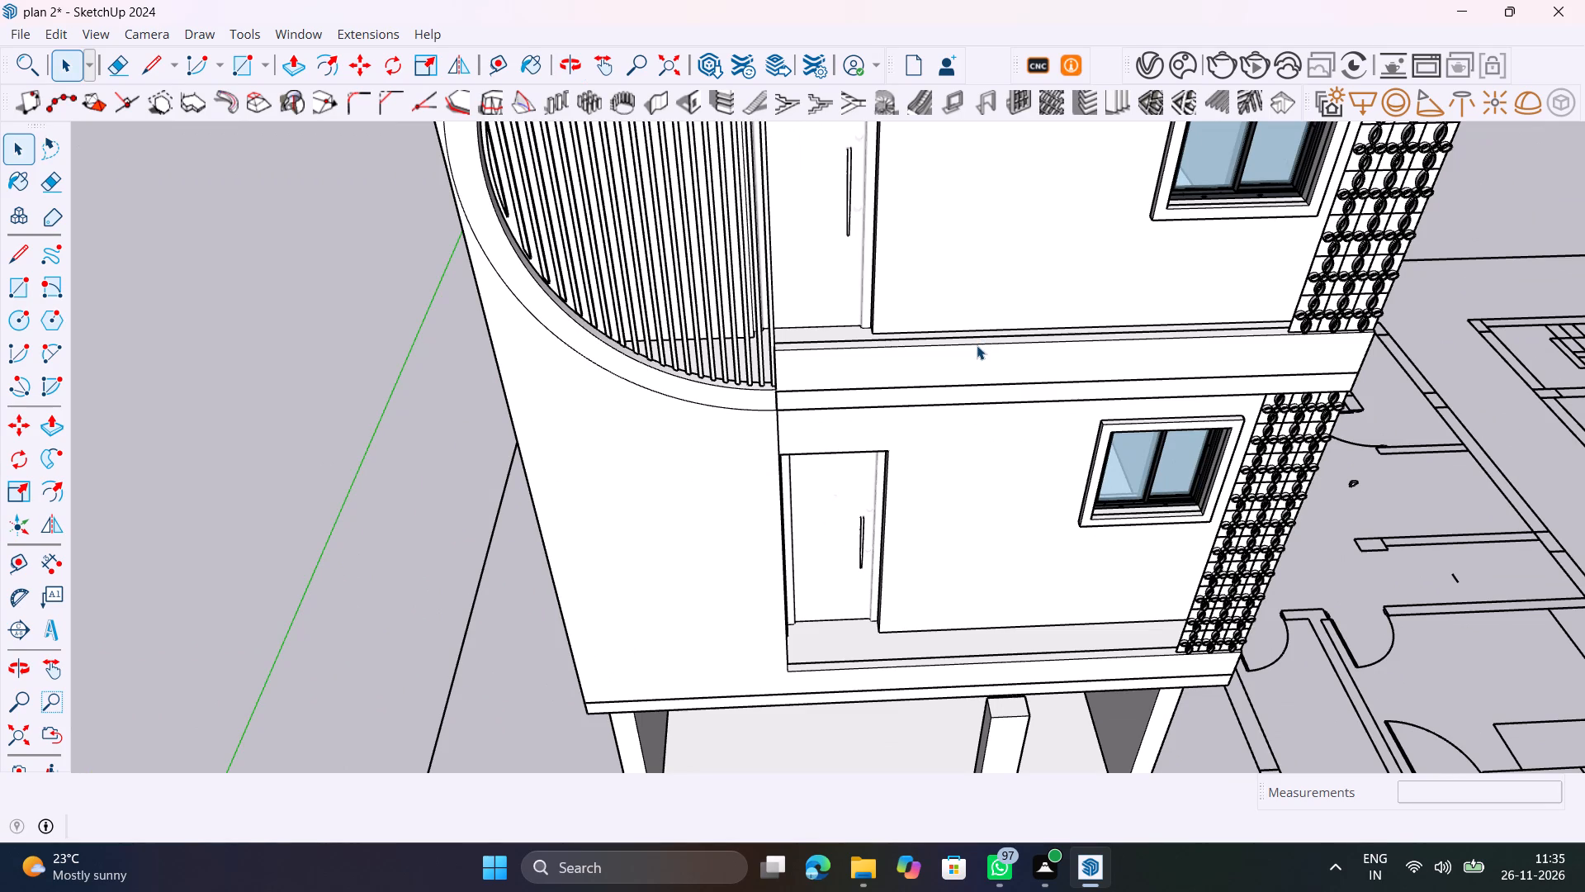
middle_drag(955, 389, 950, 287)
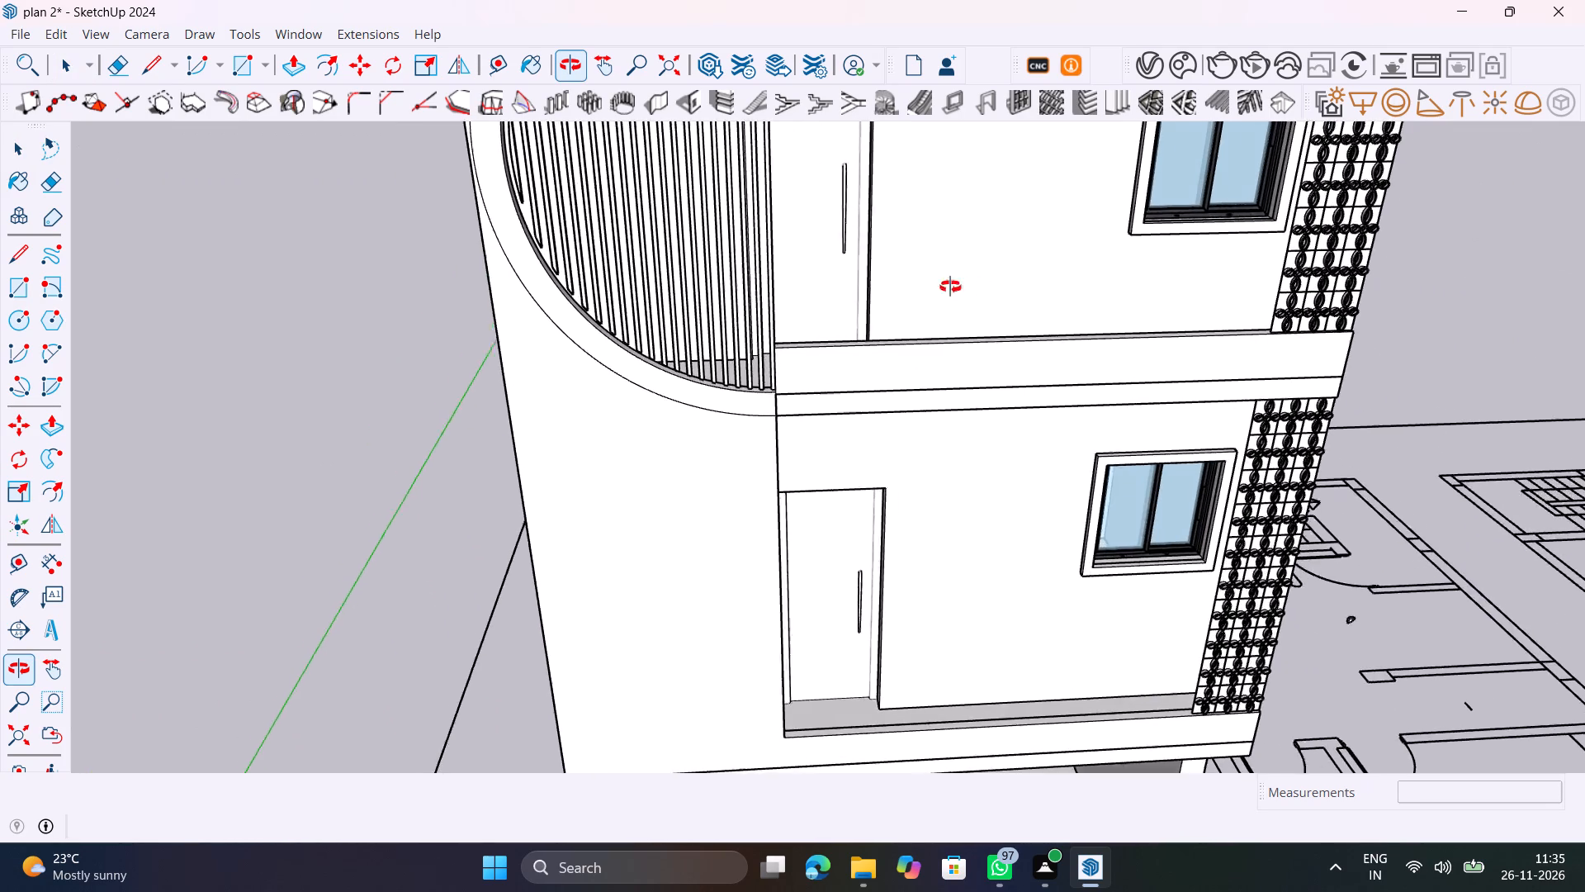
middle_drag(950, 287, 886, 276)
Examine the building's front and side facades, including the wall edge beside the semicircular screen and the floor bands.
scroll(886, 276, down, 3)
middle_drag(715, 516, 845, 387)
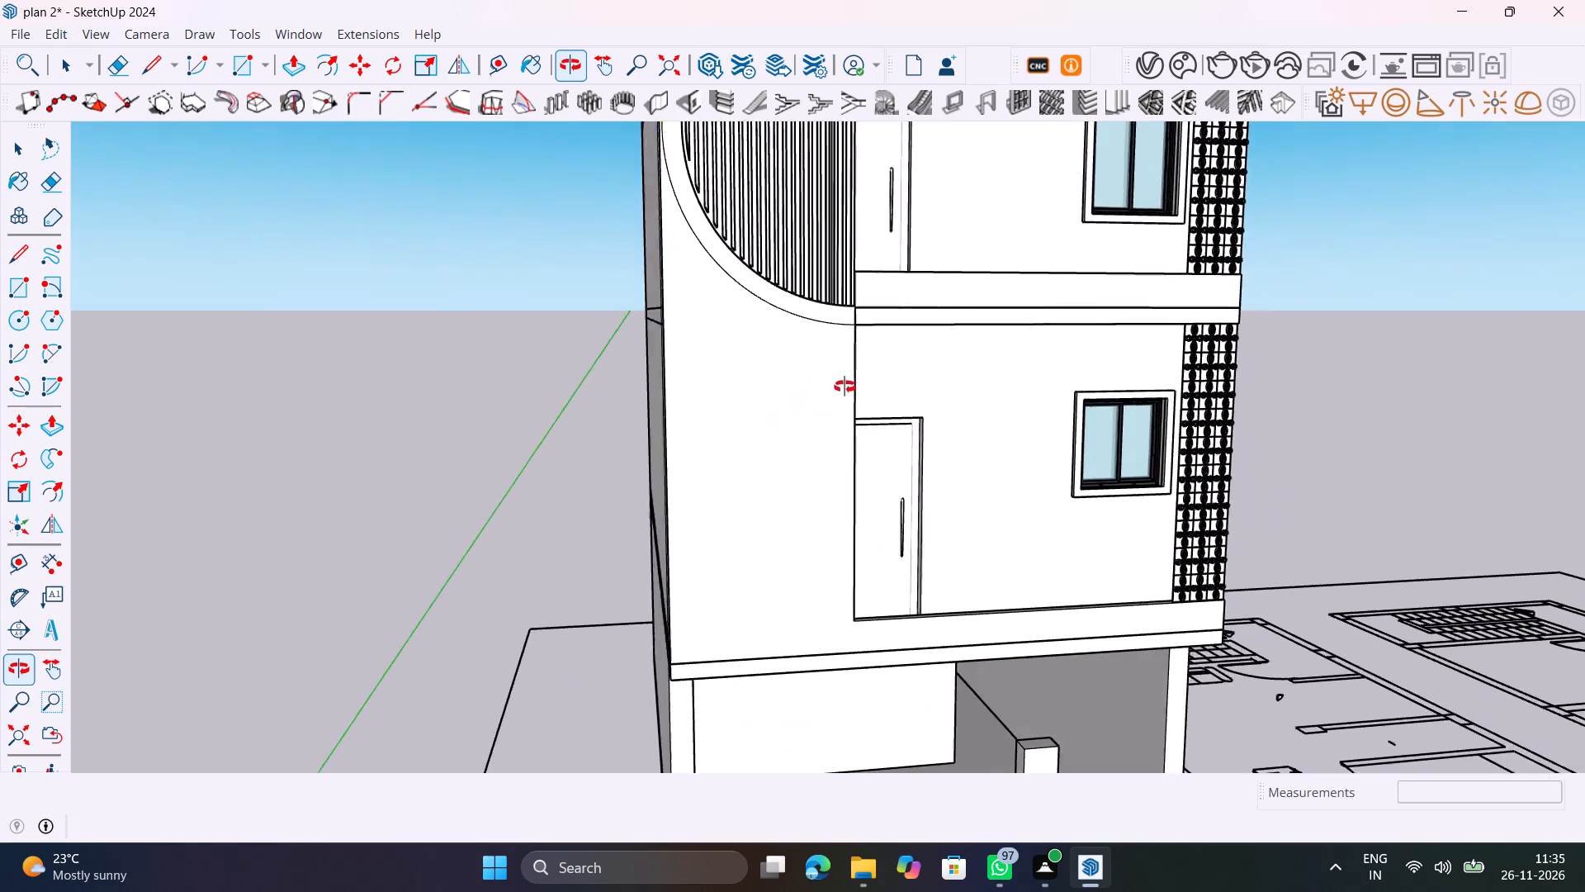
middle_drag(845, 387, 1233, 454)
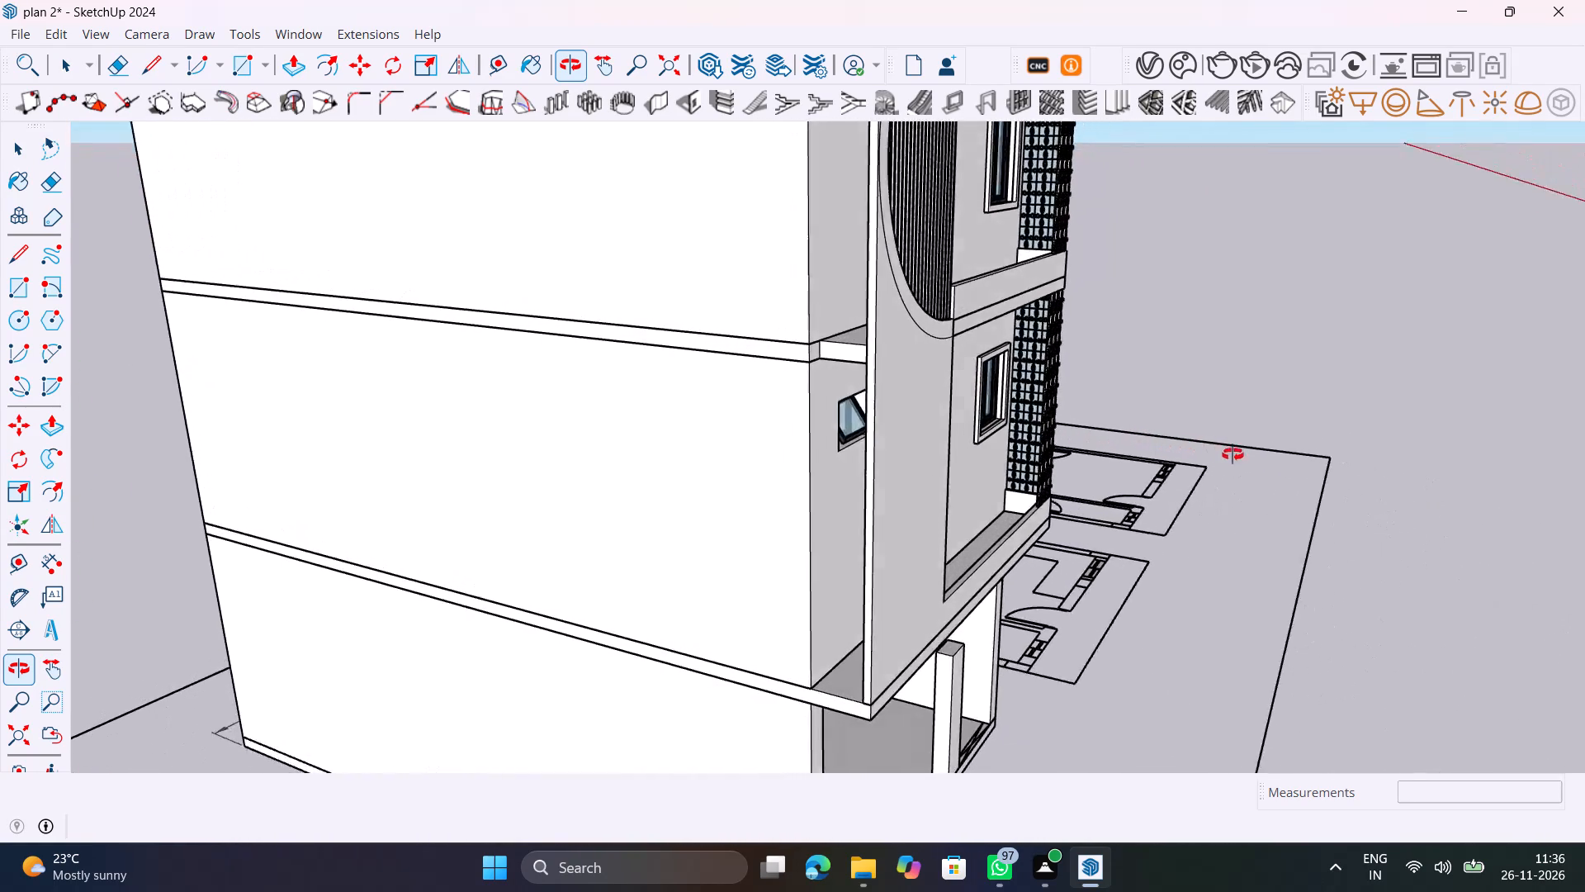
middle_drag(1233, 454, 784, 459)
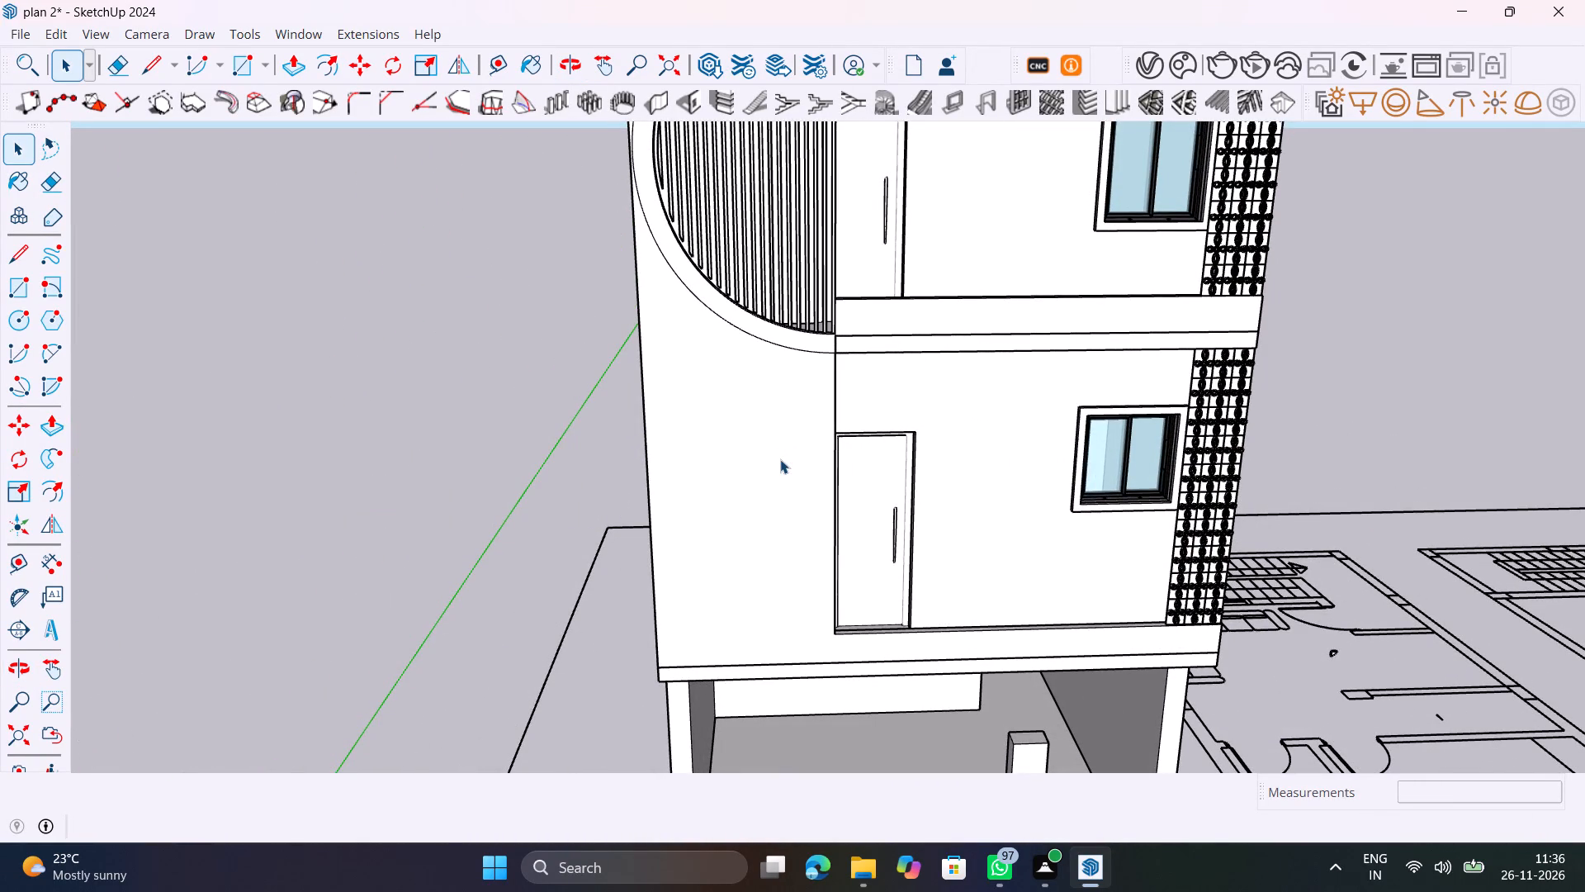
scroll(780, 459, down, 9)
shift+middle_drag(781, 467, 793, 566)
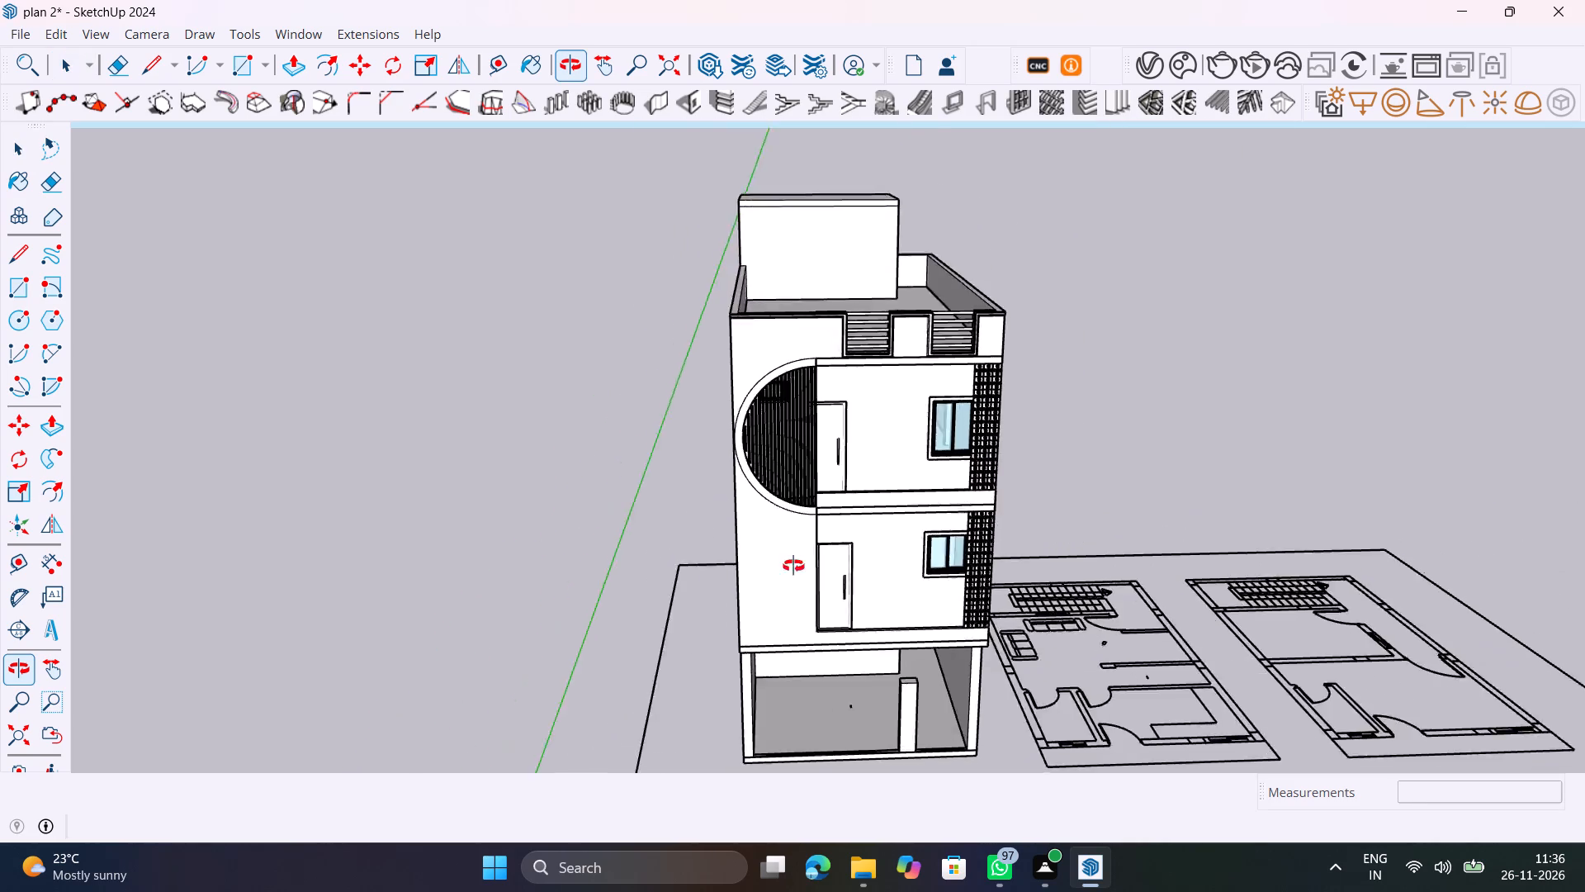
shift+middle_drag(793, 566, 1117, 508)
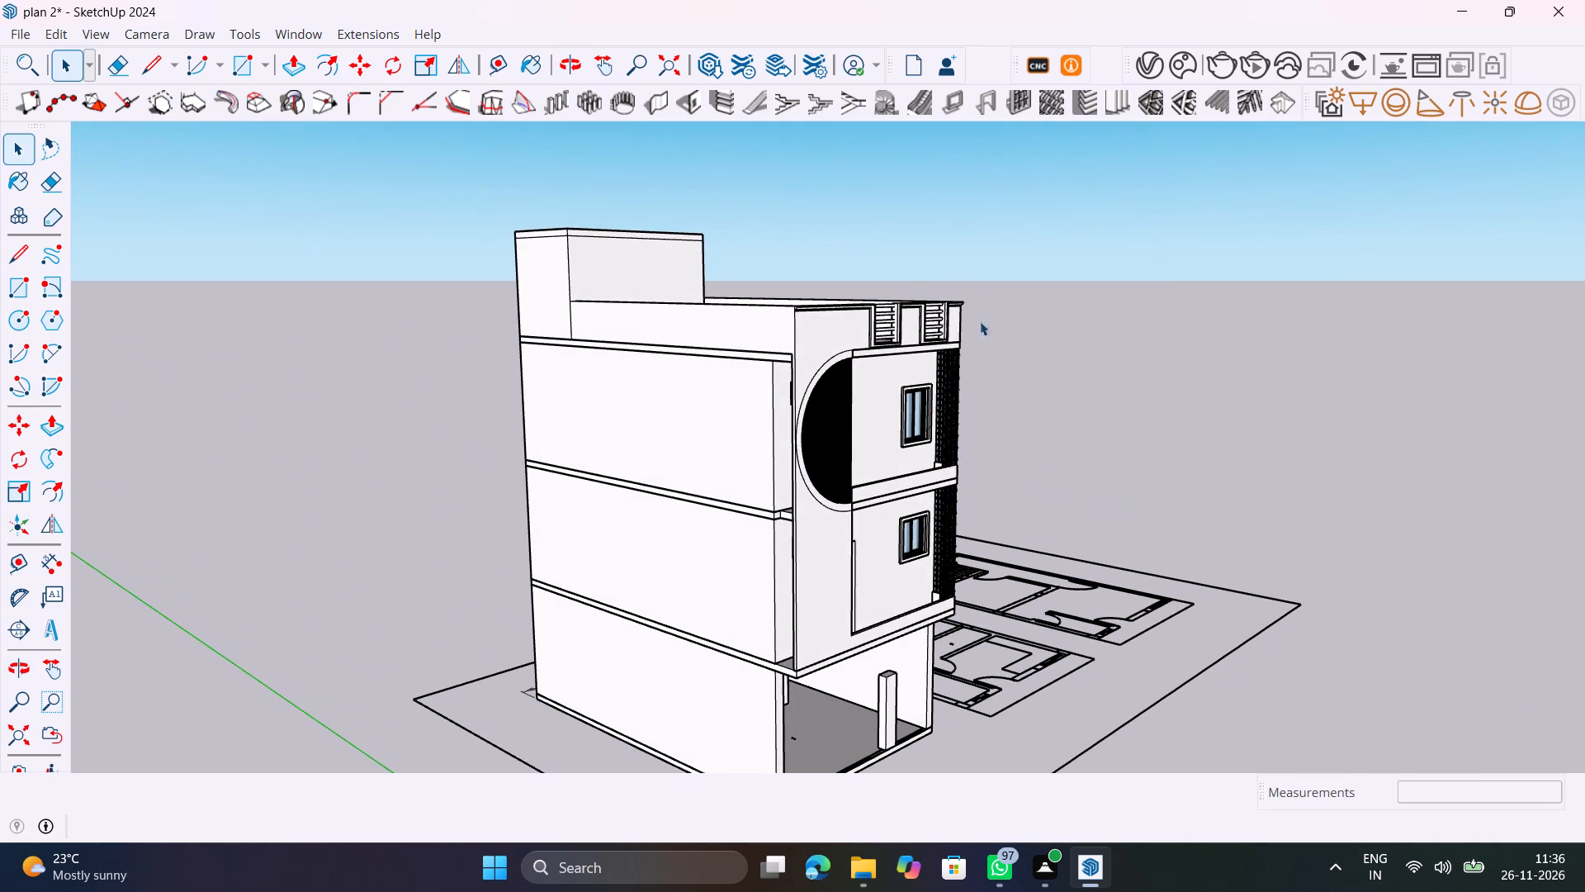
Examine the roof parapet's cornice moulding and its two railing openings from the side and the front.
scroll(790, 325, up, 20)
scroll(790, 325, up, 5)
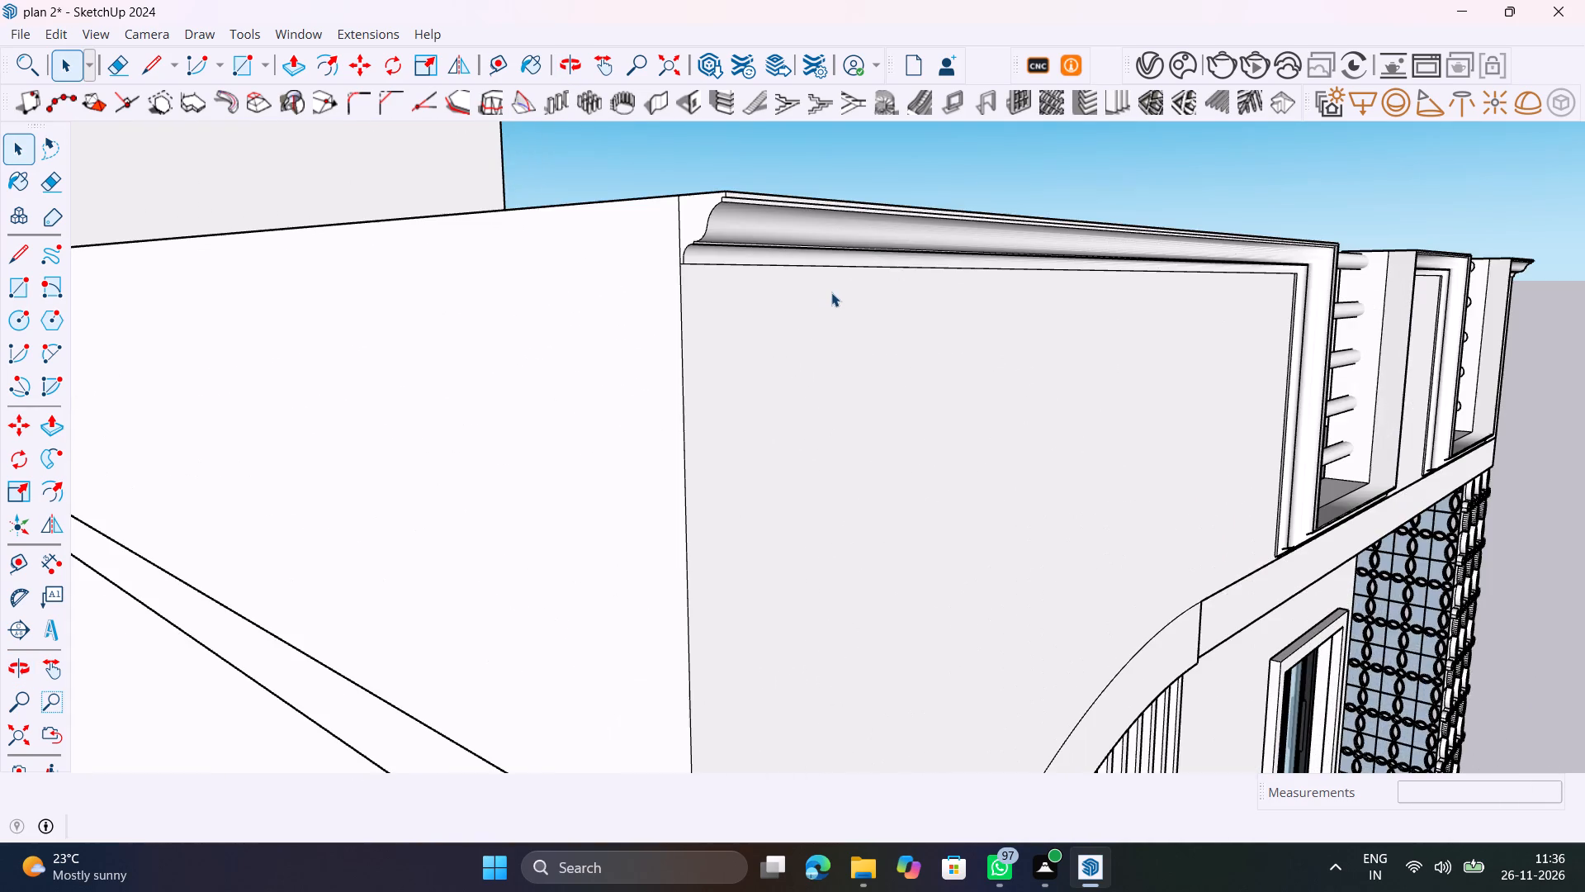
middle_drag(846, 305, 984, 254)
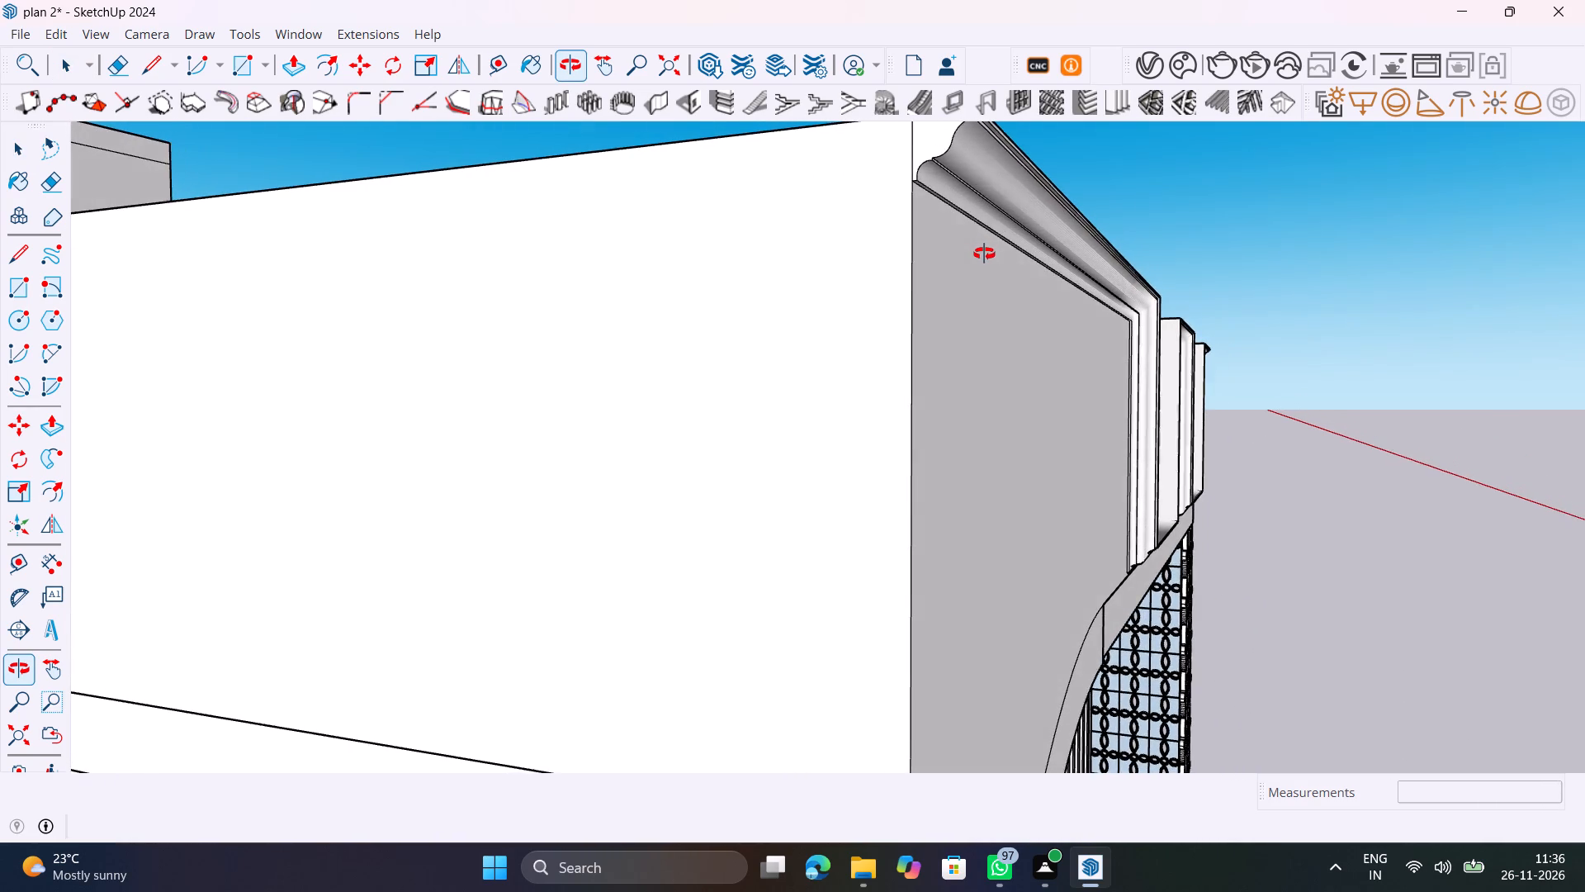
middle_drag(984, 254, 687, 353)
scroll(674, 353, down, 14)
scroll(1153, 344, up, 1)
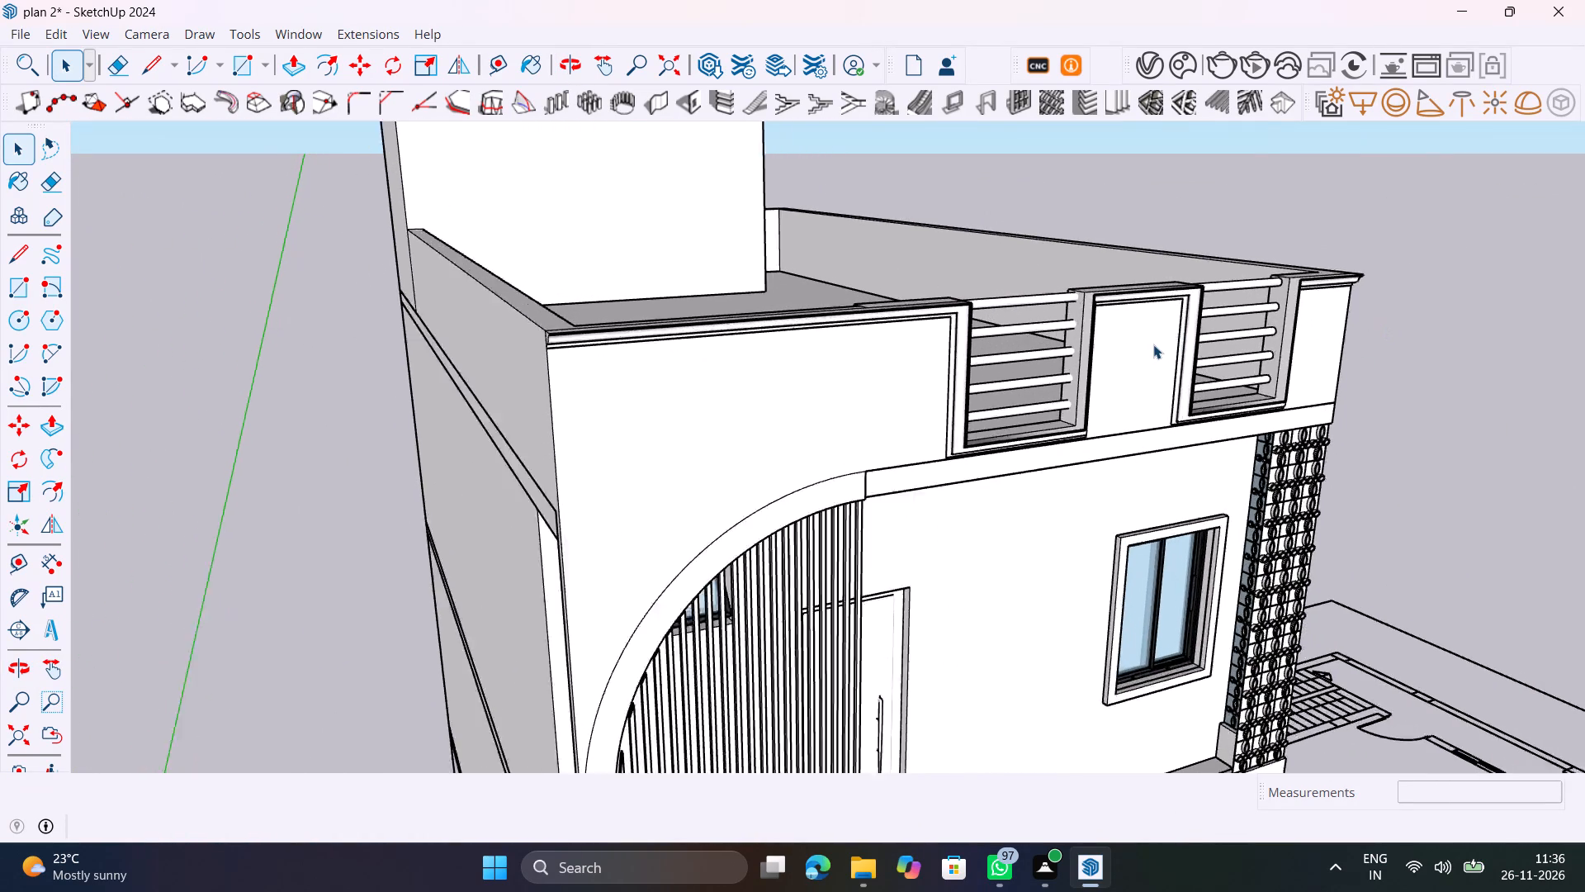
scroll(1153, 344, up, 8)
middle_drag(1143, 353, 933, 290)
scroll(931, 290, up, 1)
scroll(976, 311, down, 8)
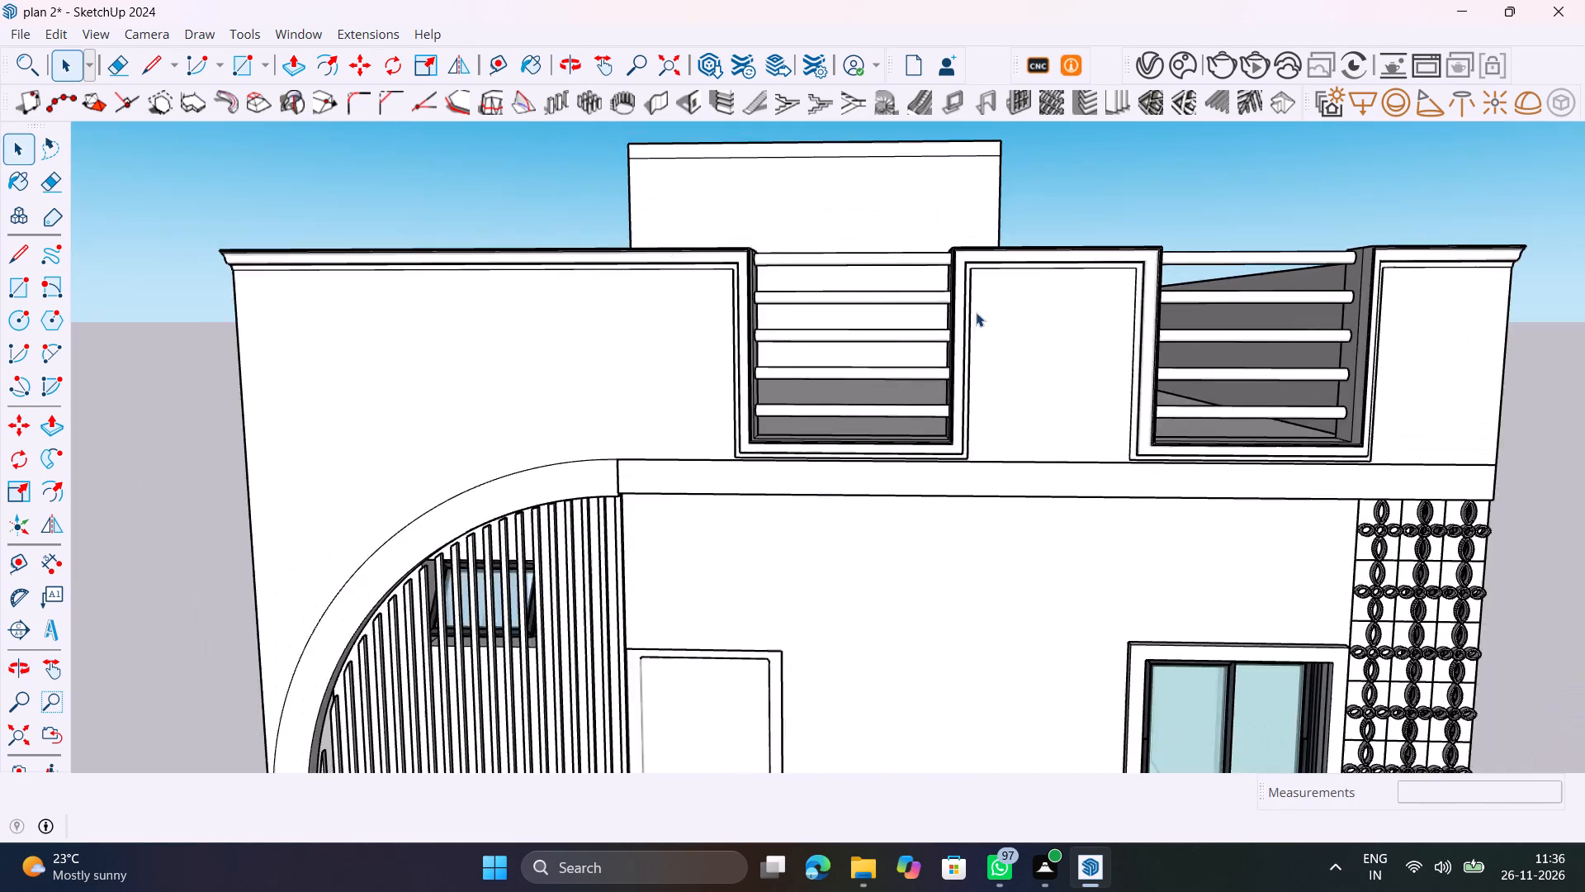
Examine the whole front elevation and the lower balcony with its door, window and patterned corner screen.
scroll(976, 312, down, 11)
shift+middle_drag(1048, 468, 996, 344)
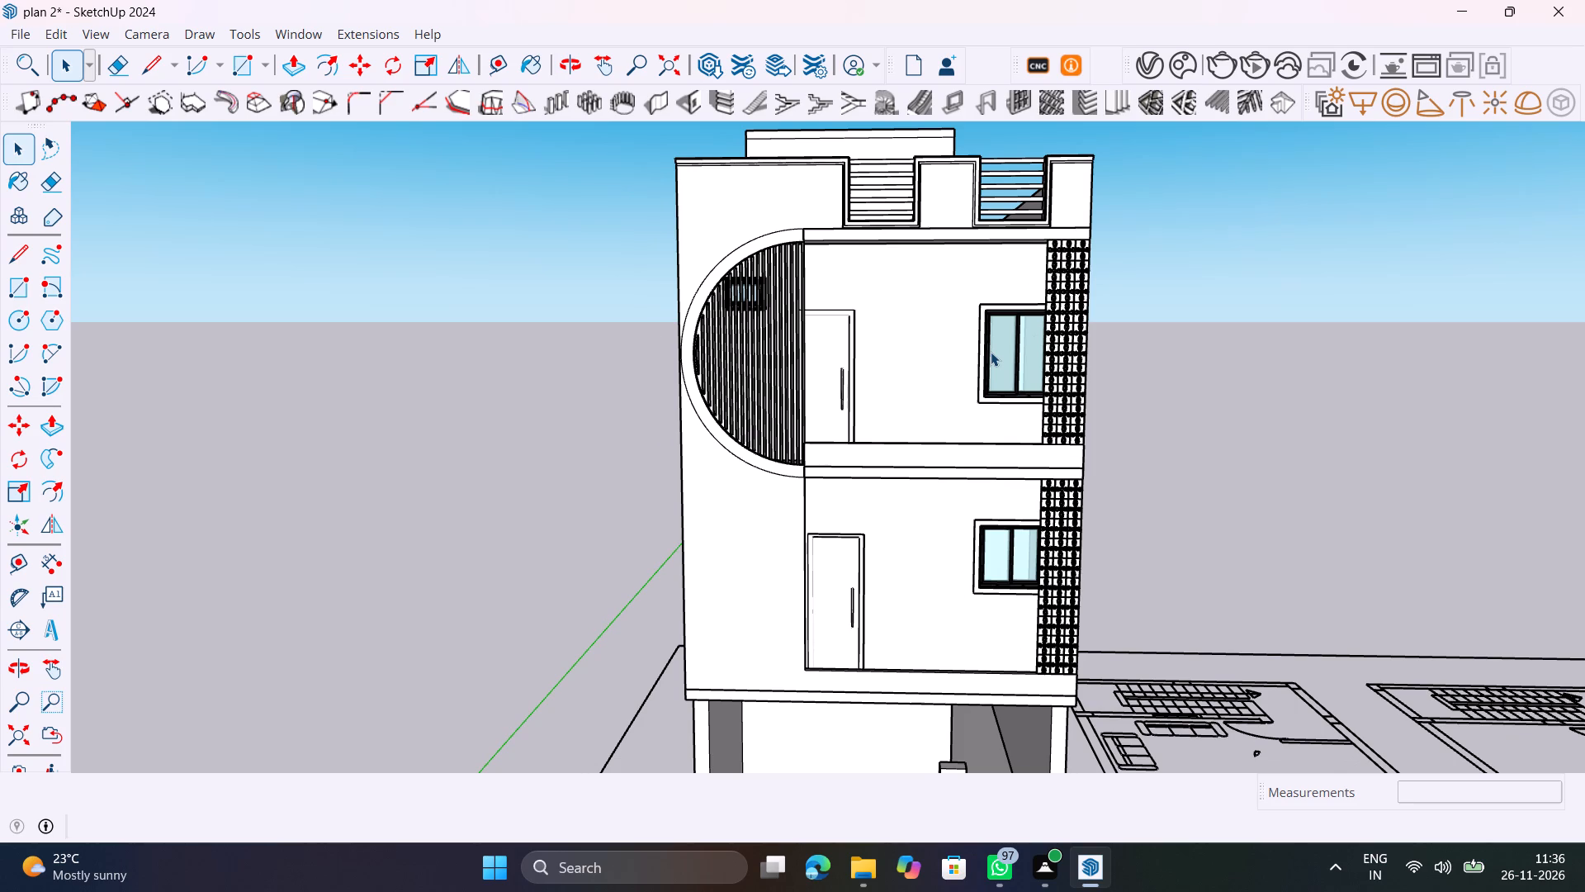
scroll(757, 629, up, 2)
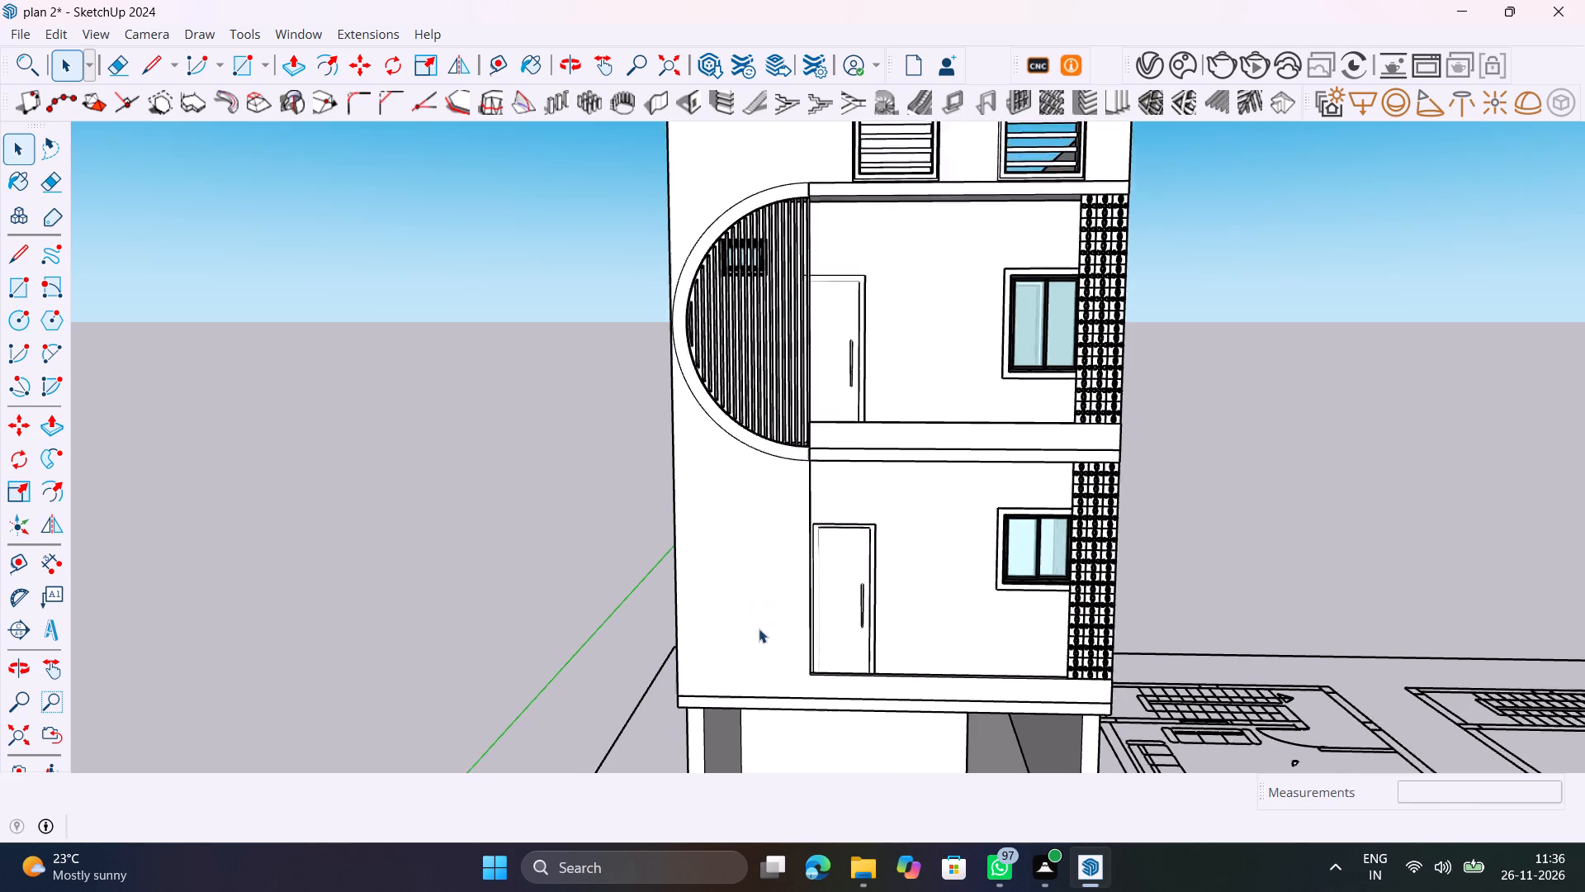
scroll(759, 629, up, 3)
middle_drag(788, 620, 494, 598)
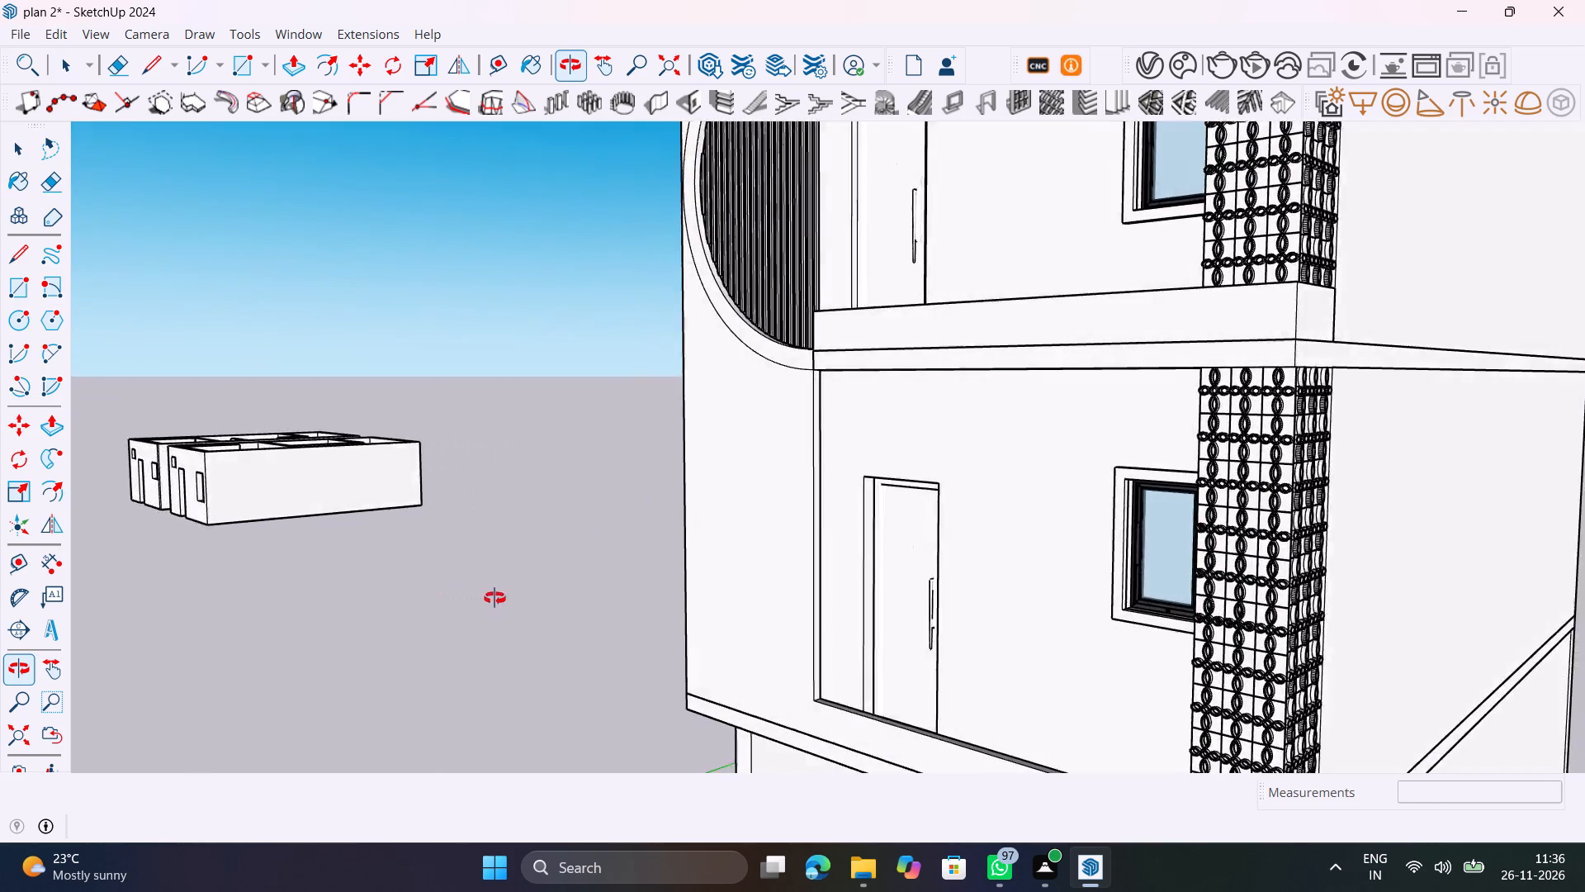
middle_drag(494, 598, 1006, 761)
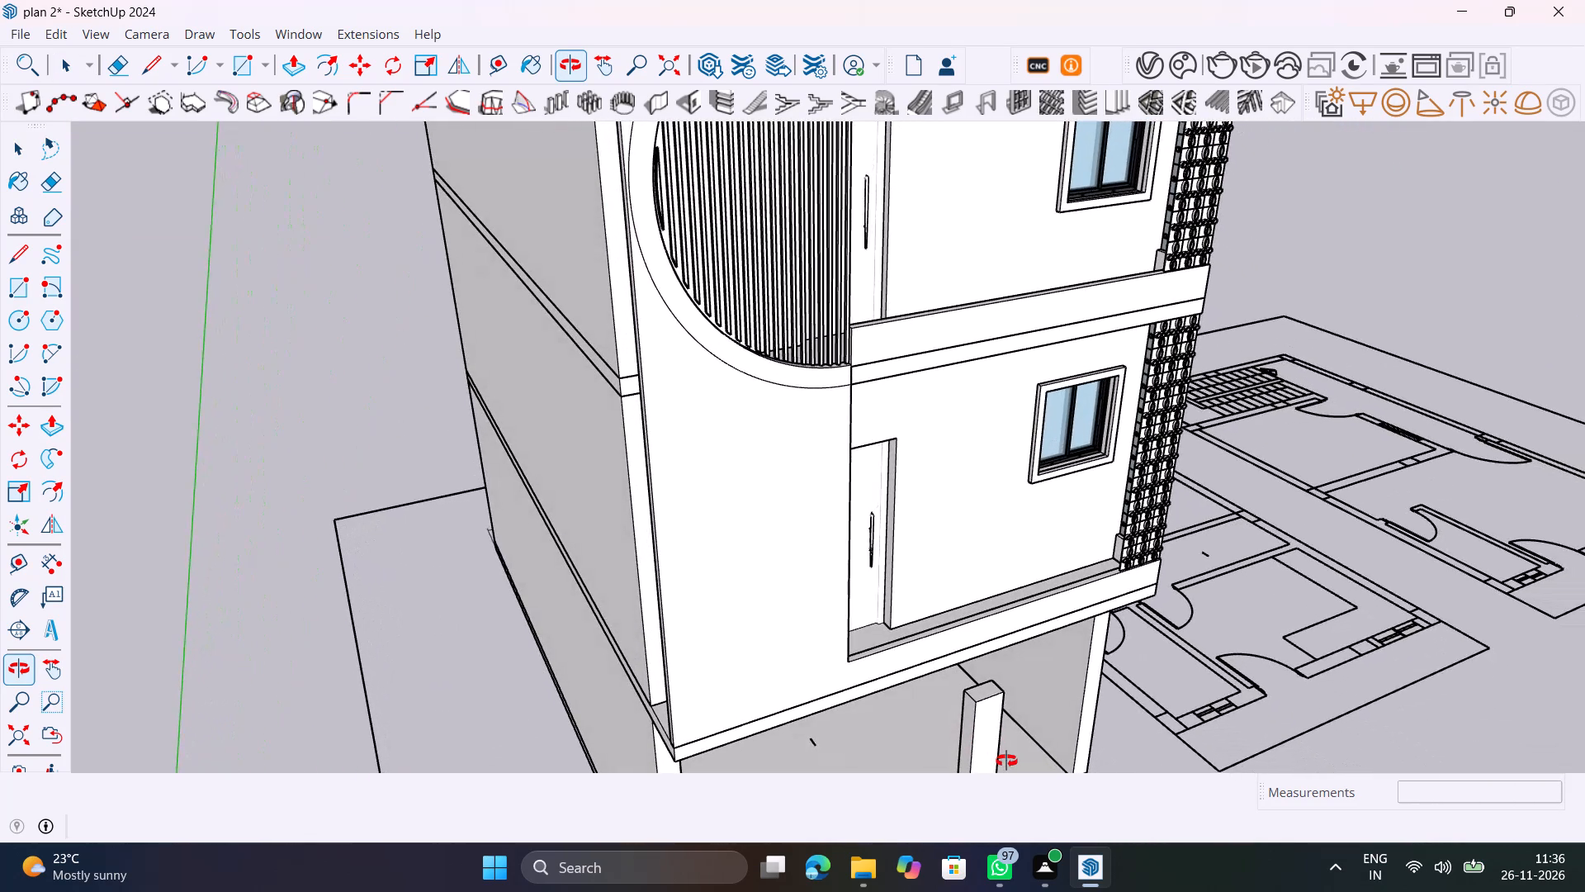
middle_drag(1006, 761, 1007, 761)
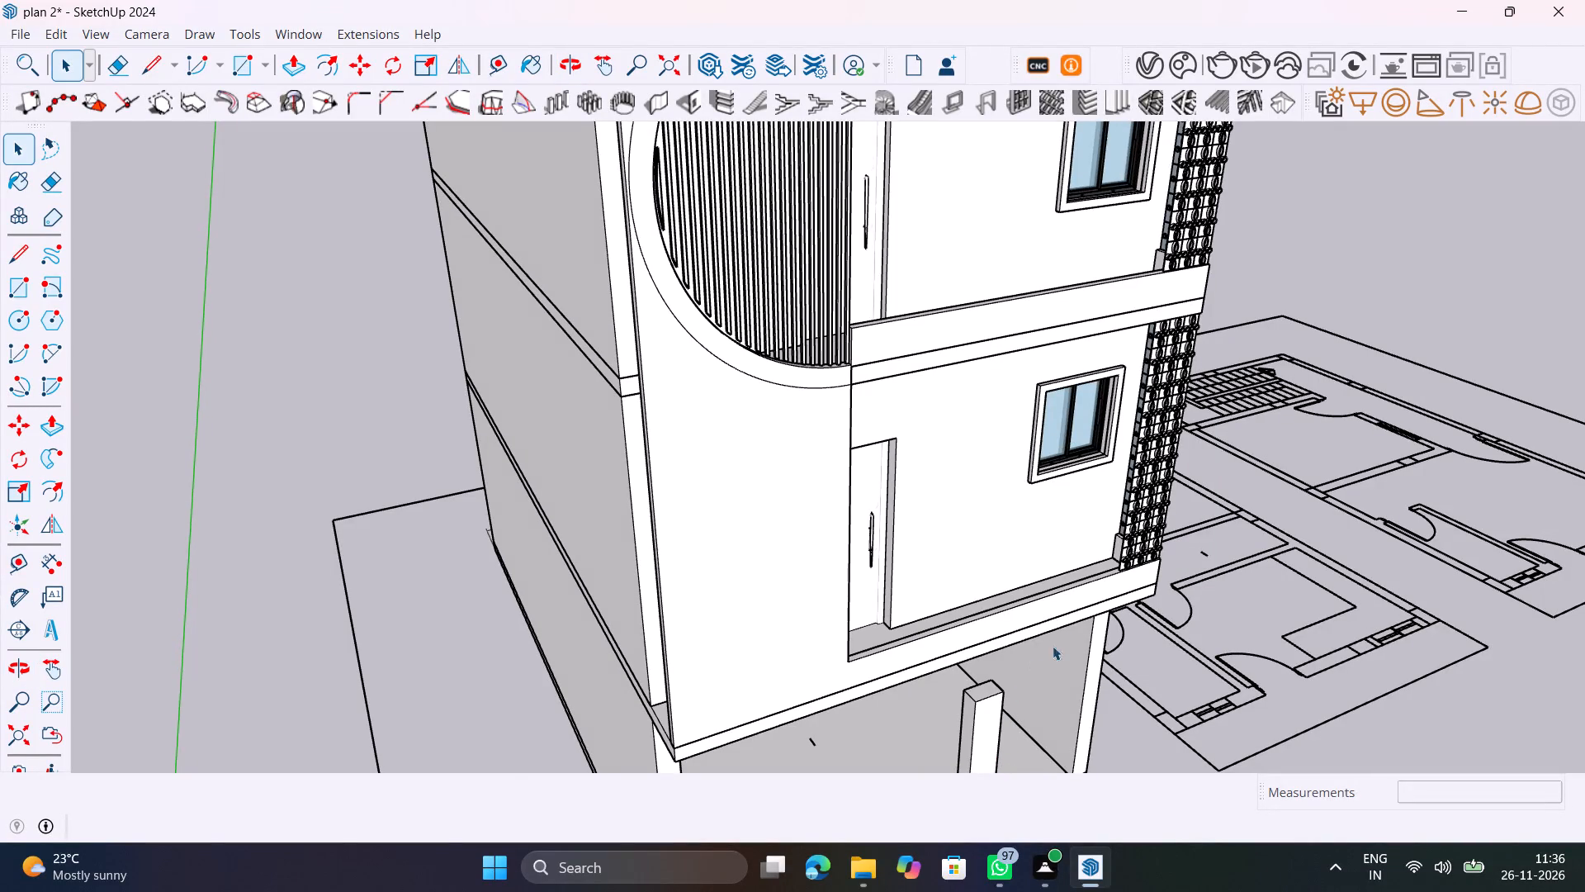
Measure across the small front room in the floor plan nearest the building, without placing a dimension.
shift+middle_drag(1064, 624, 352, 695)
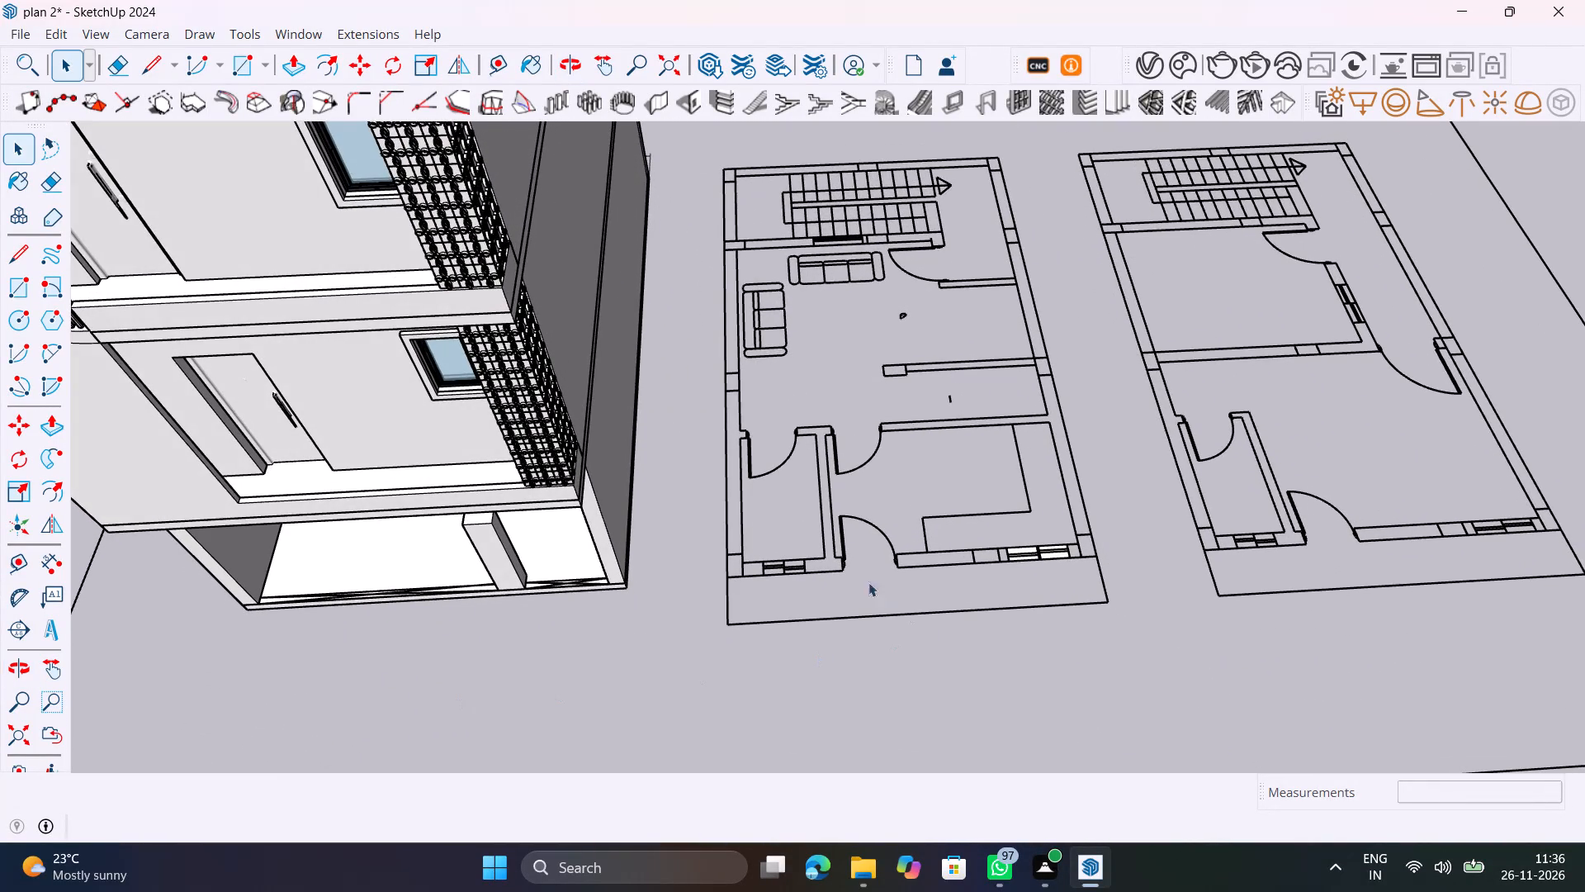
scroll(808, 560, up, 11)
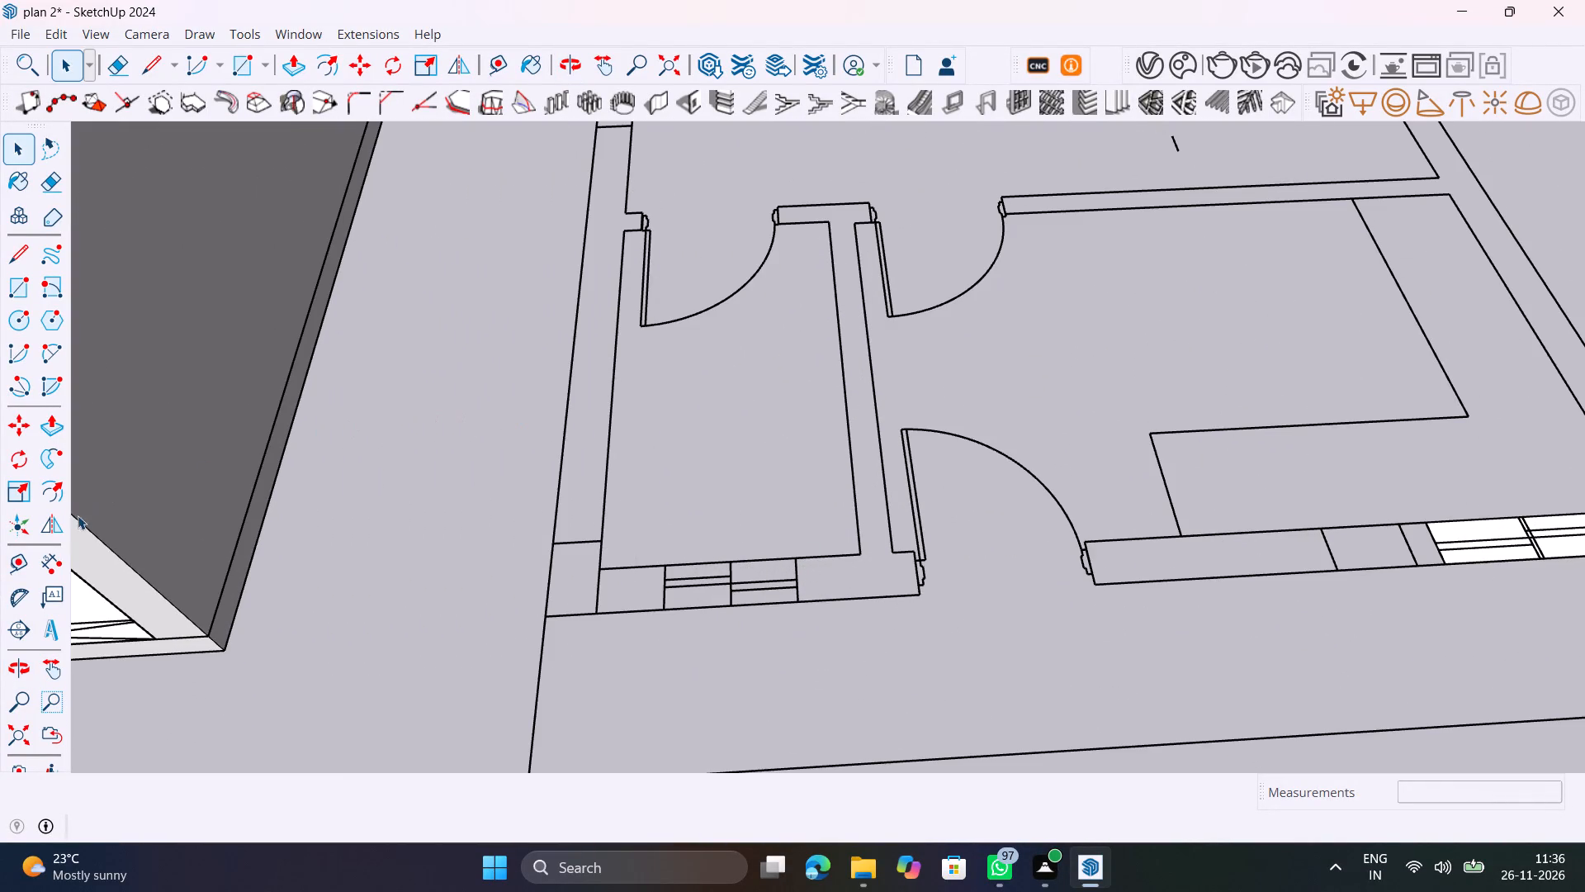
click(50, 562)
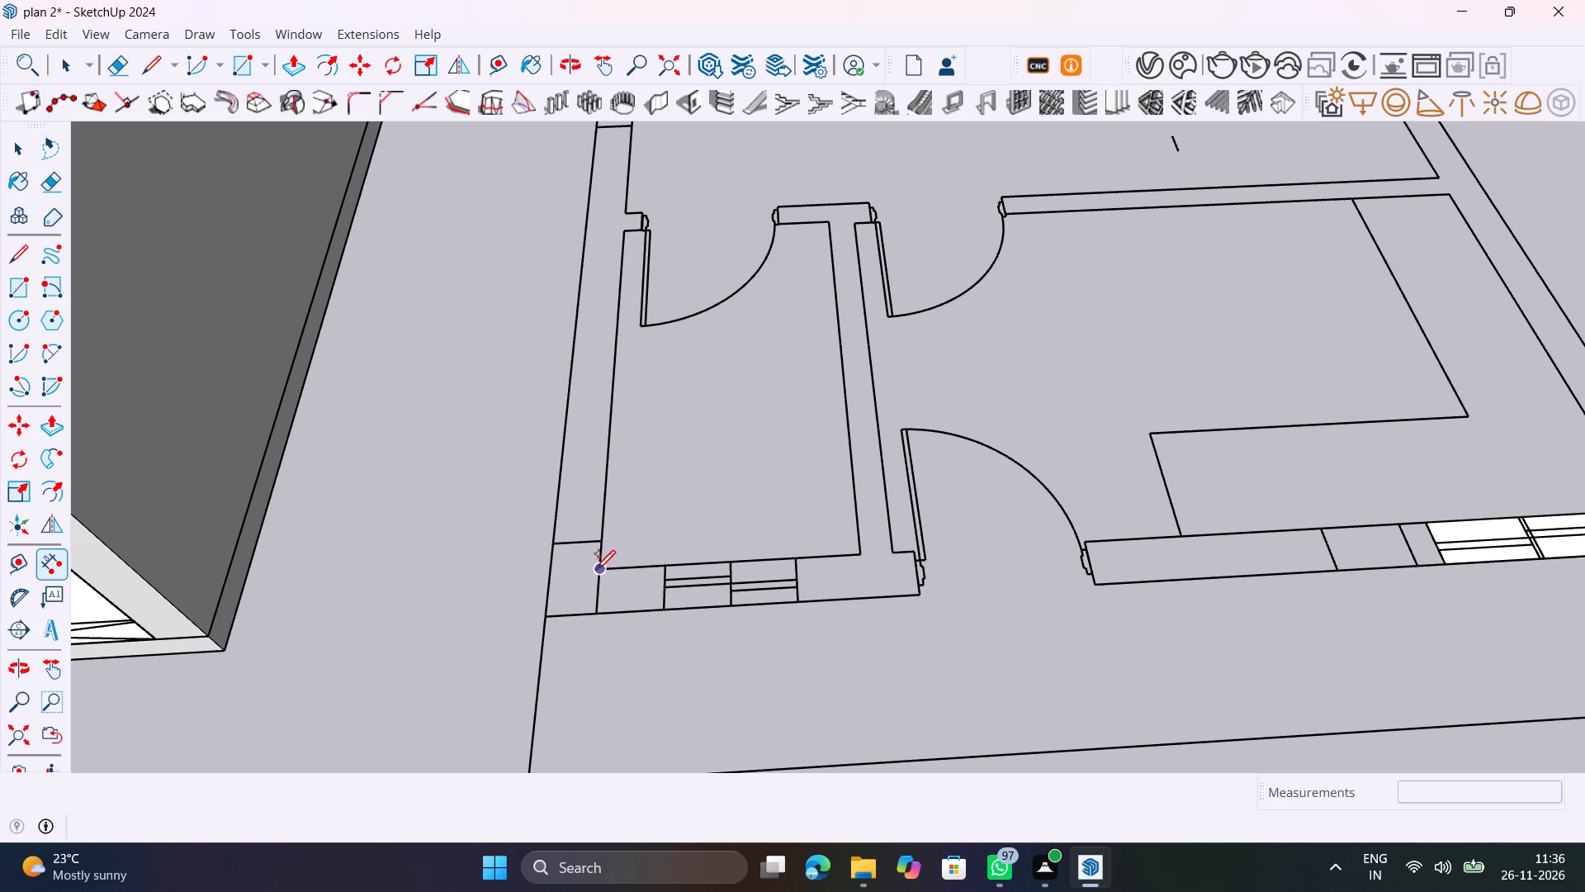
click(595, 569)
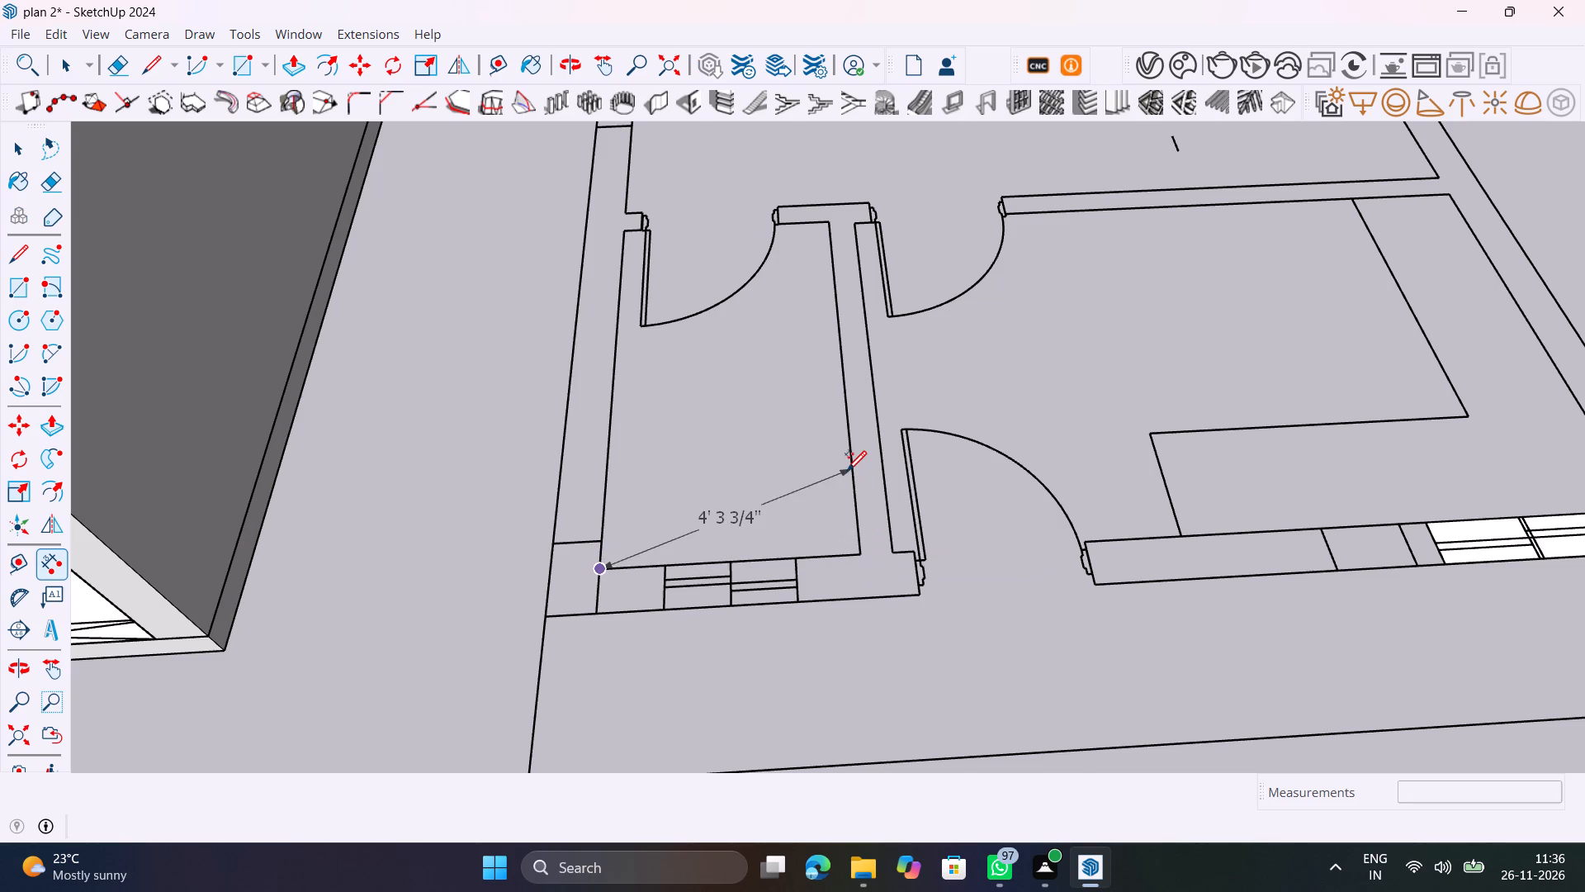
key(Escape)
Measure the width of the front room with the L-shaped counter in the same floor plan, without placing a dimension.
scroll(843, 469, down, 11)
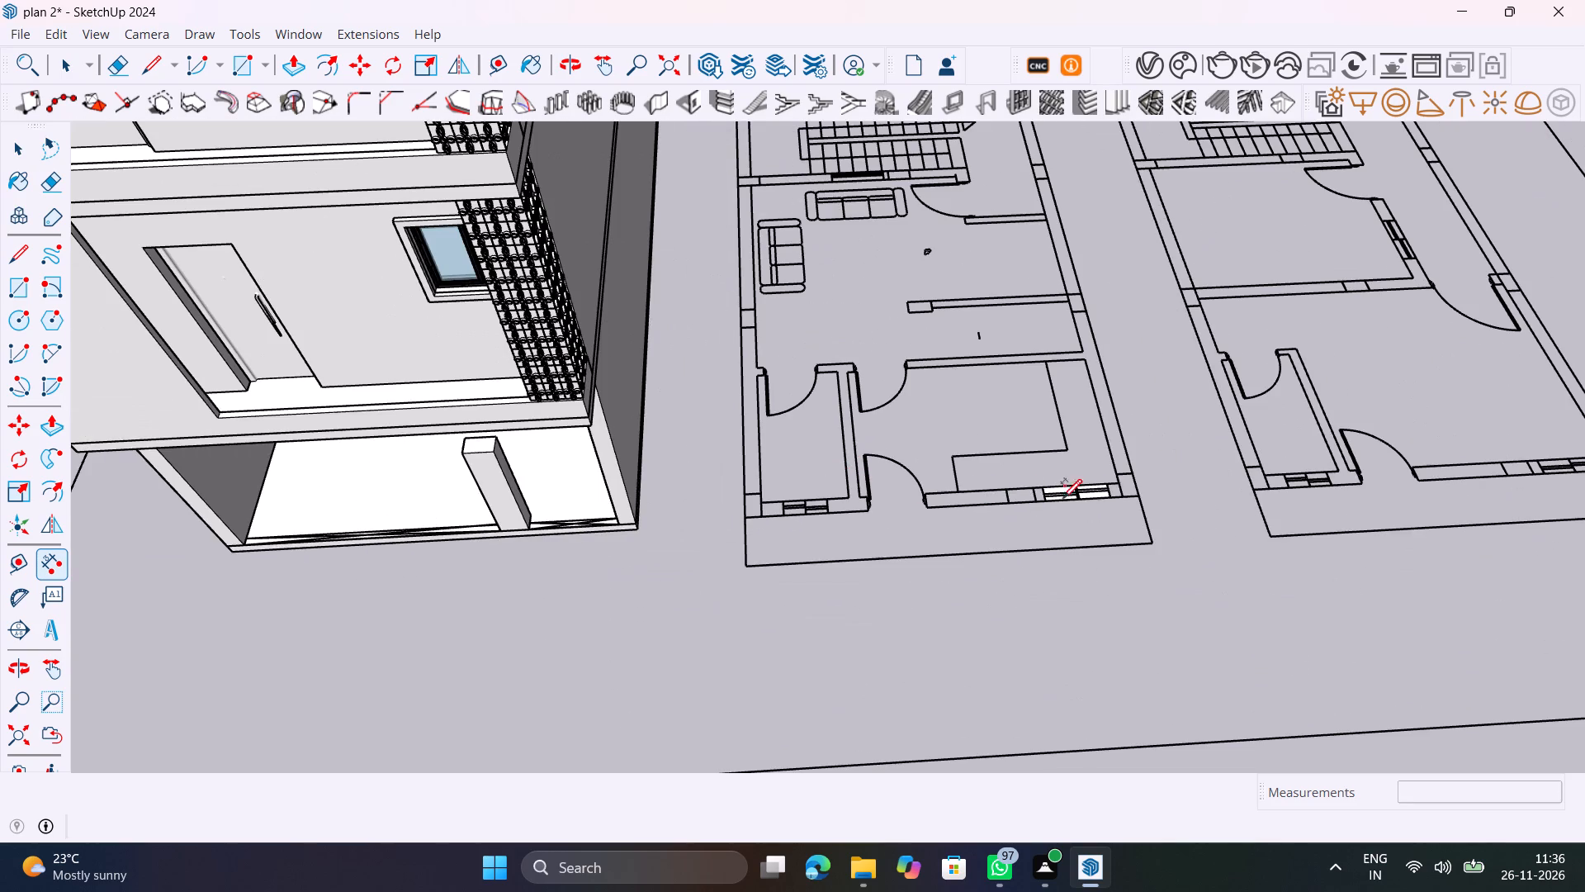
shift+middle_drag(1343, 462, 1187, 655)
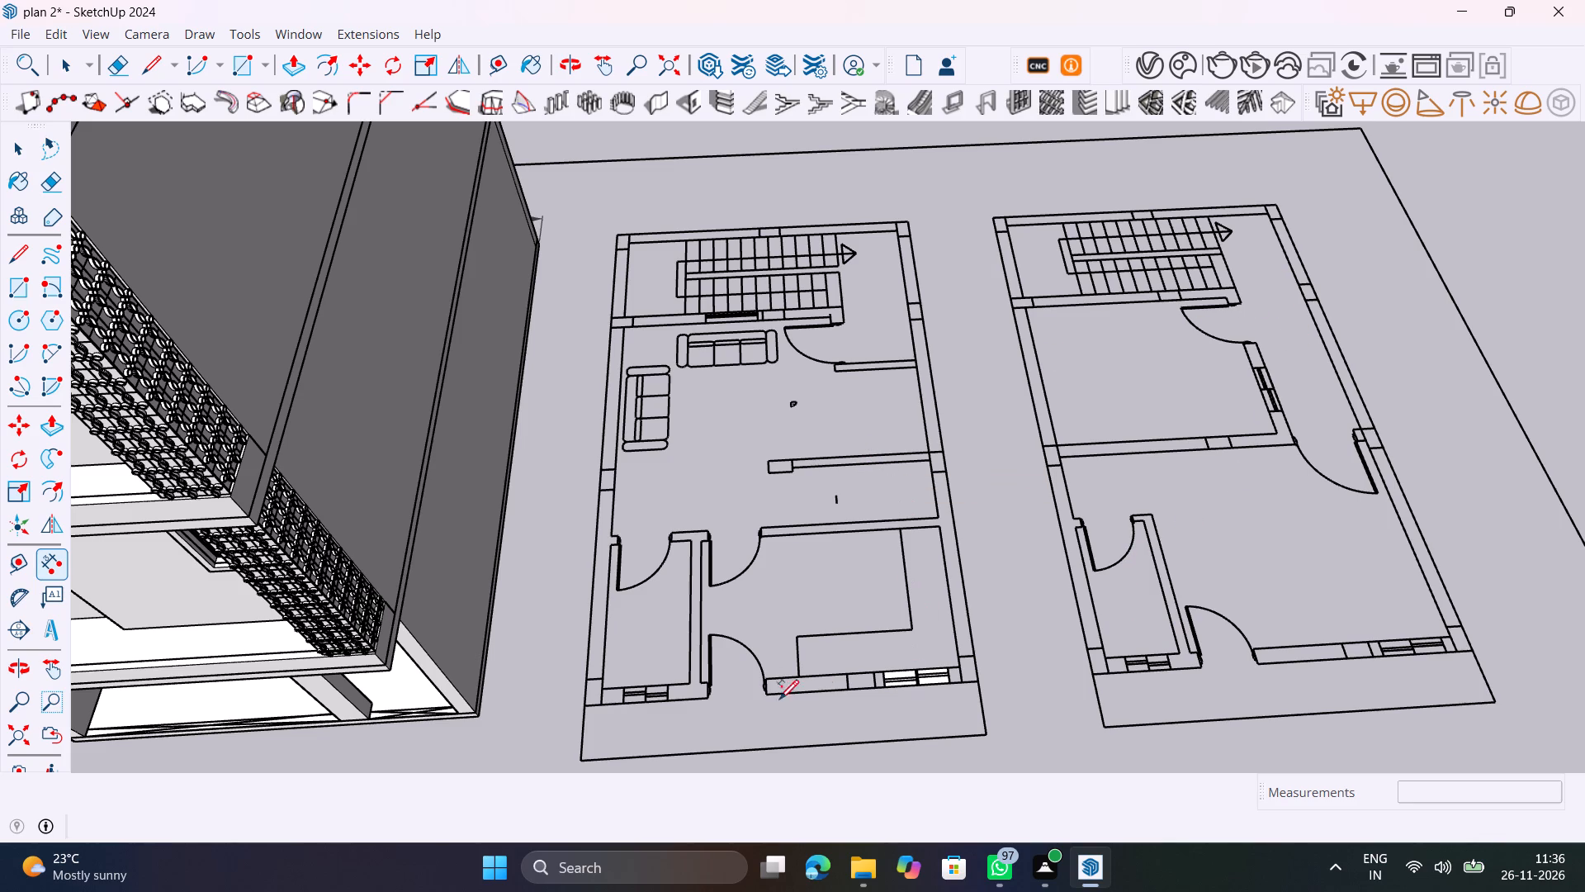
scroll(734, 676, up, 5)
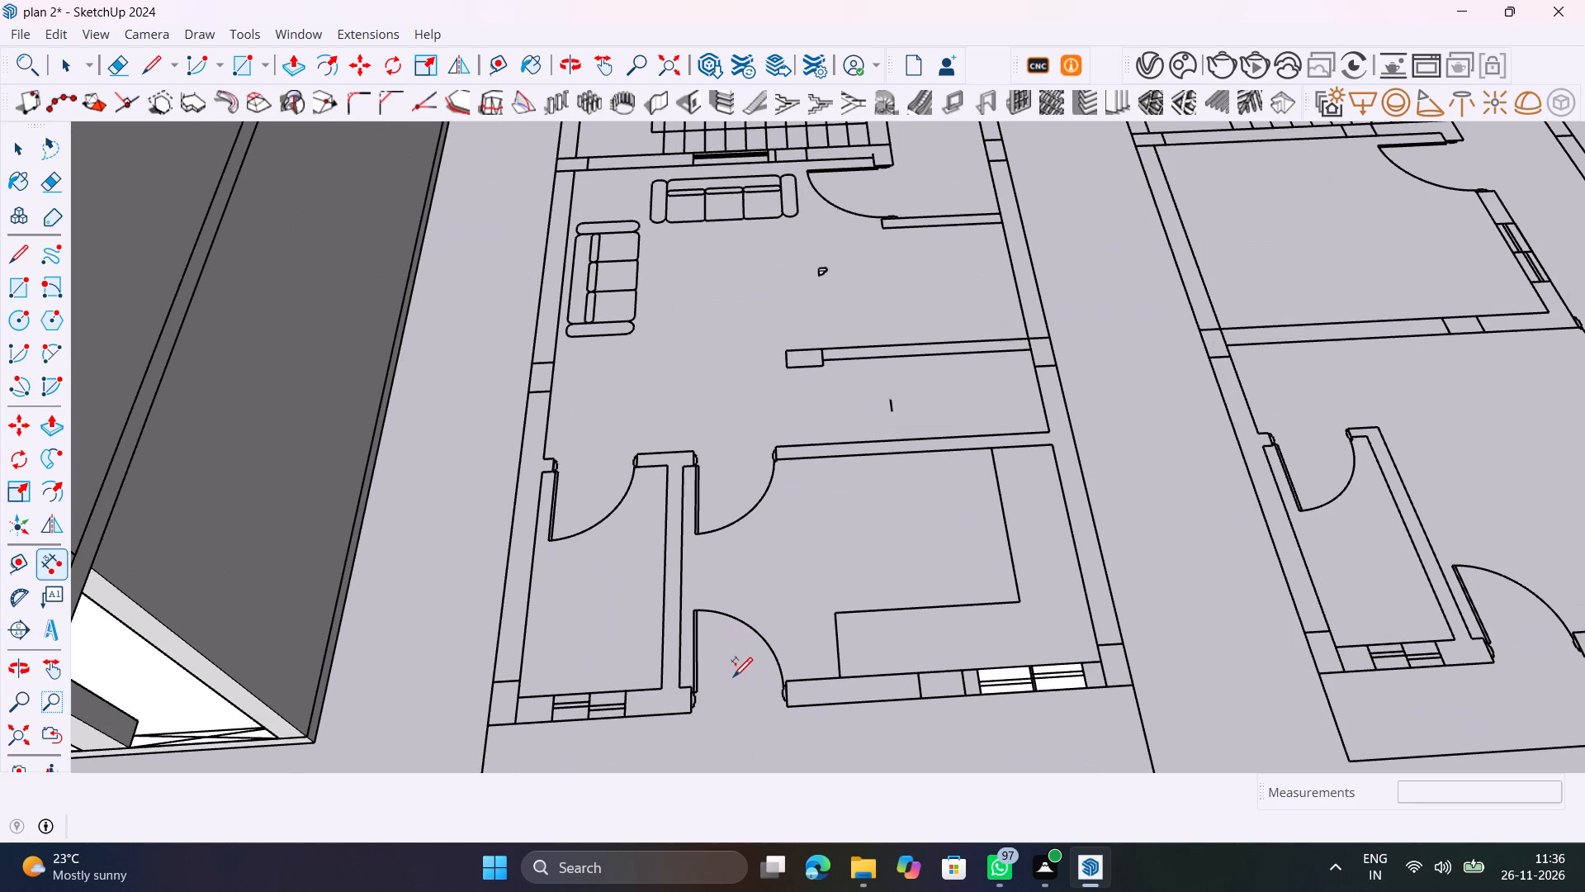
click(1098, 659)
click(675, 685)
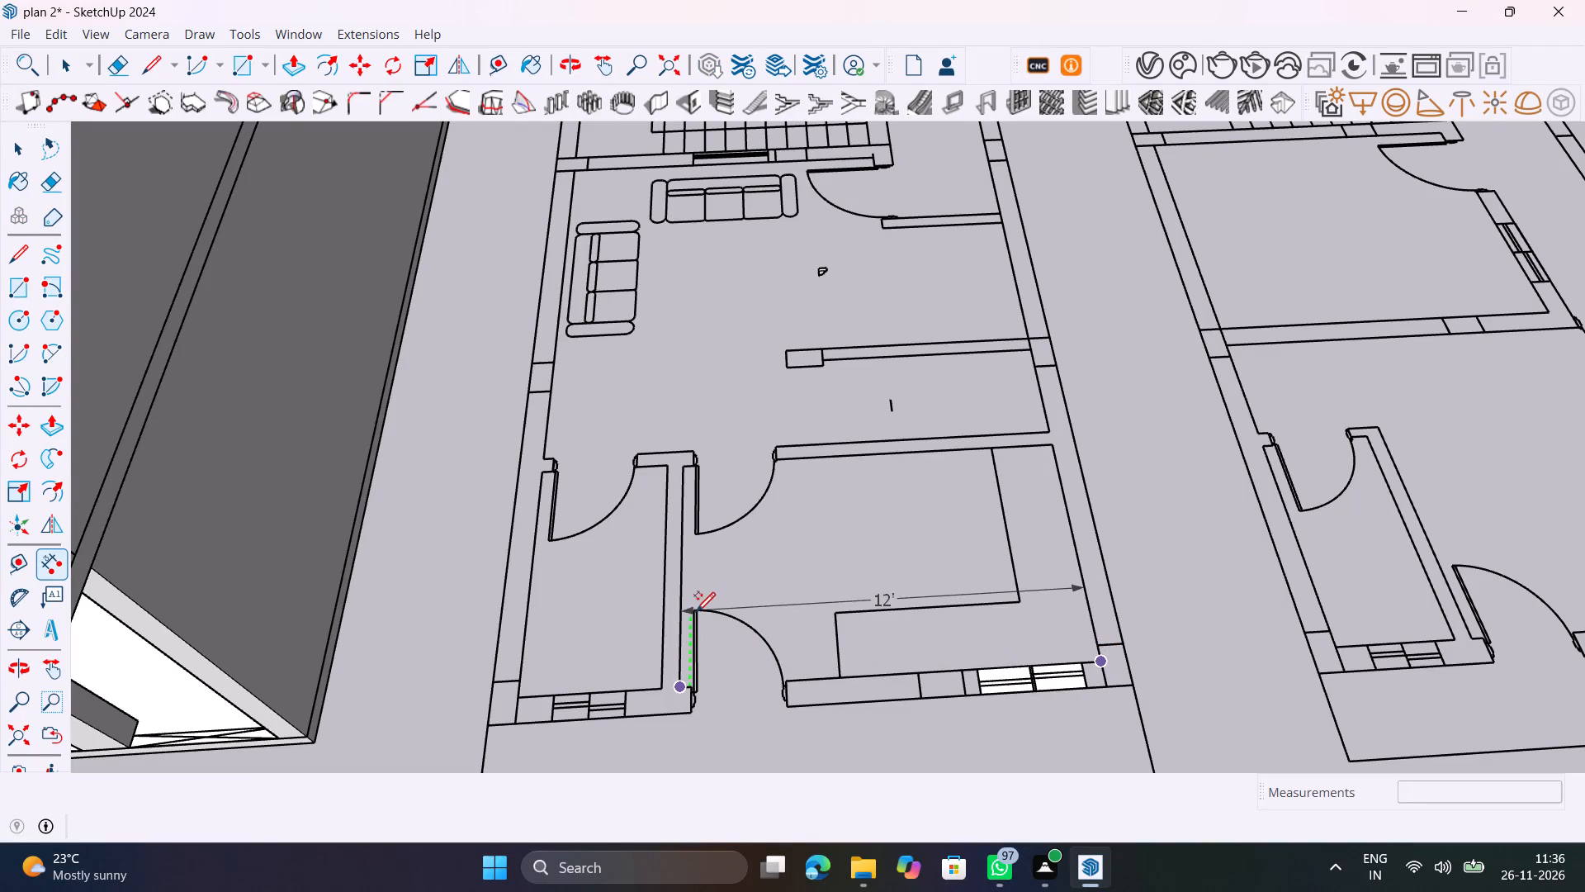
scroll(696, 609, down, 7)
key(Escape)
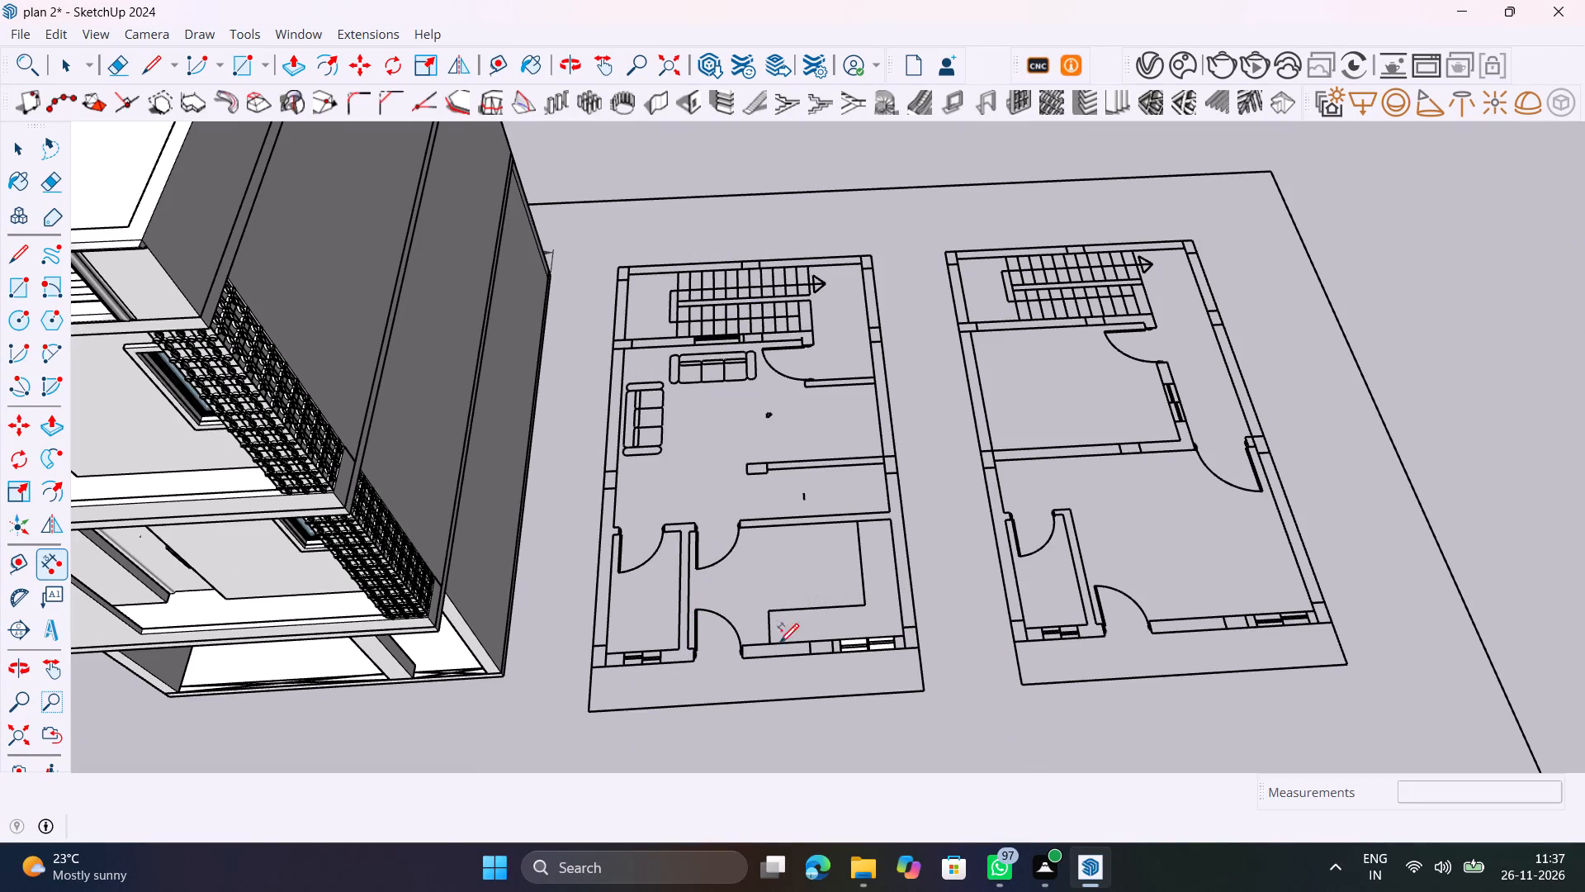
key(space)
Examine the front rooms, door openings and balcony strip of the floor plan nearest the building.
scroll(783, 689, up, 8)
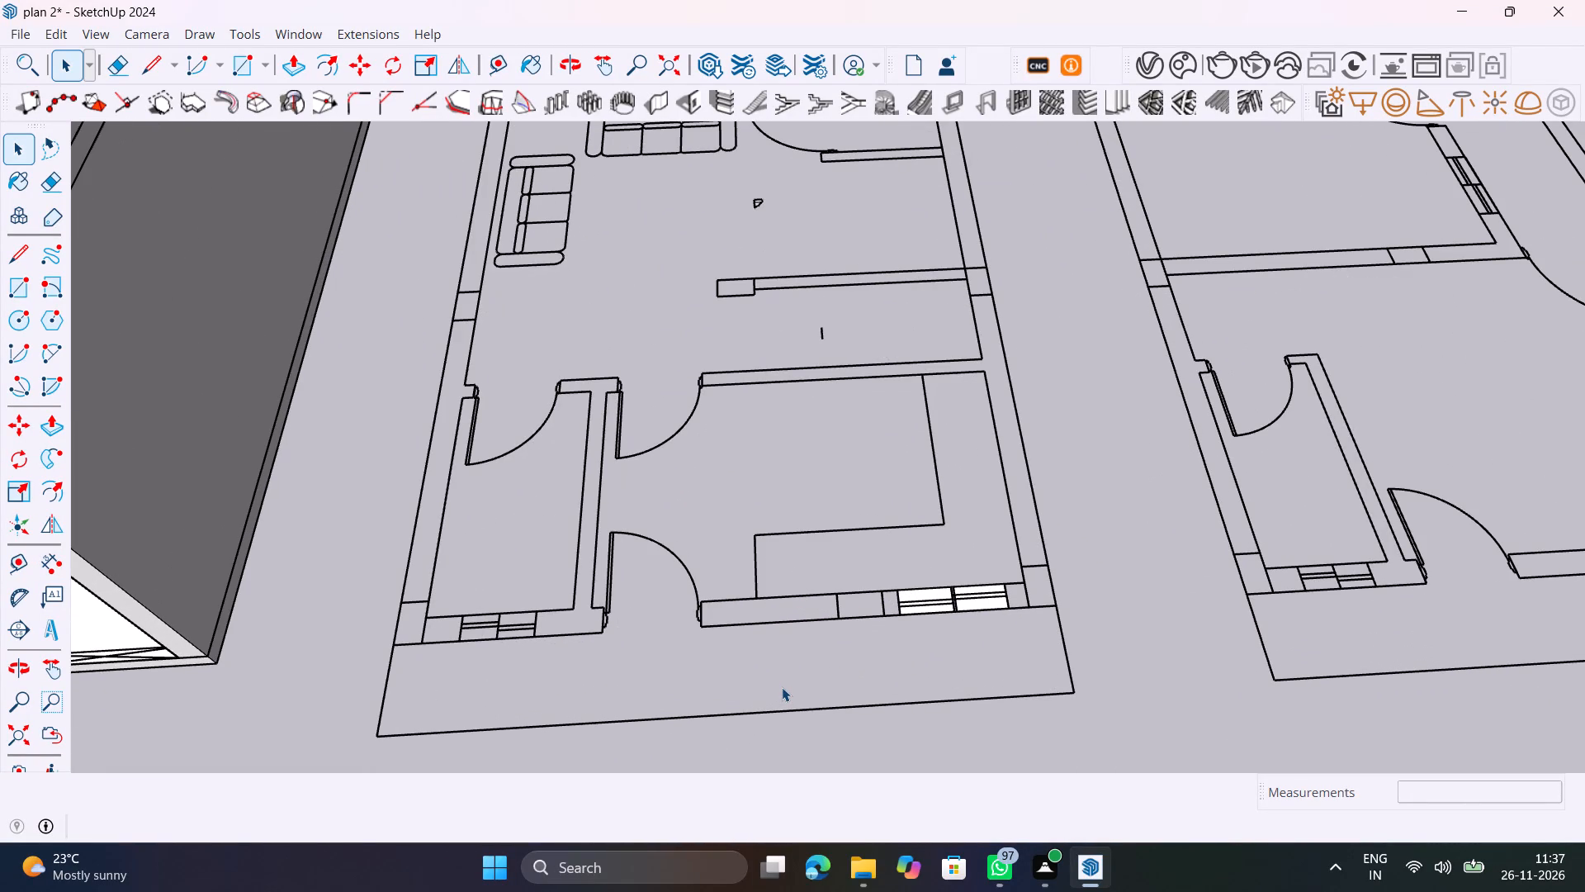
middle_drag(813, 640, 847, 603)
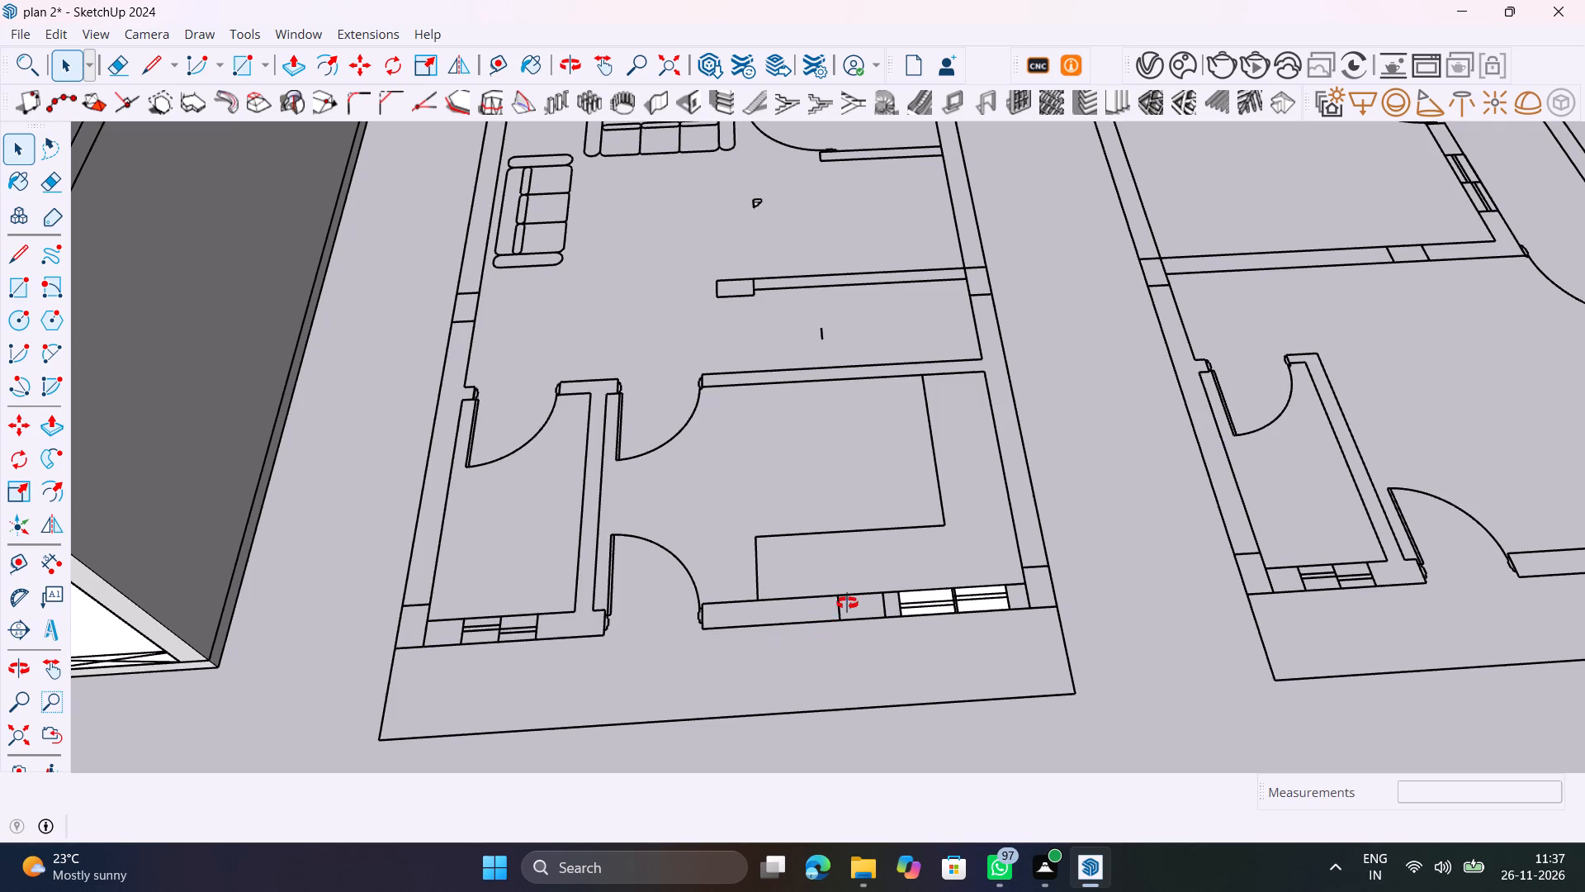
middle_drag(847, 603, 732, 550)
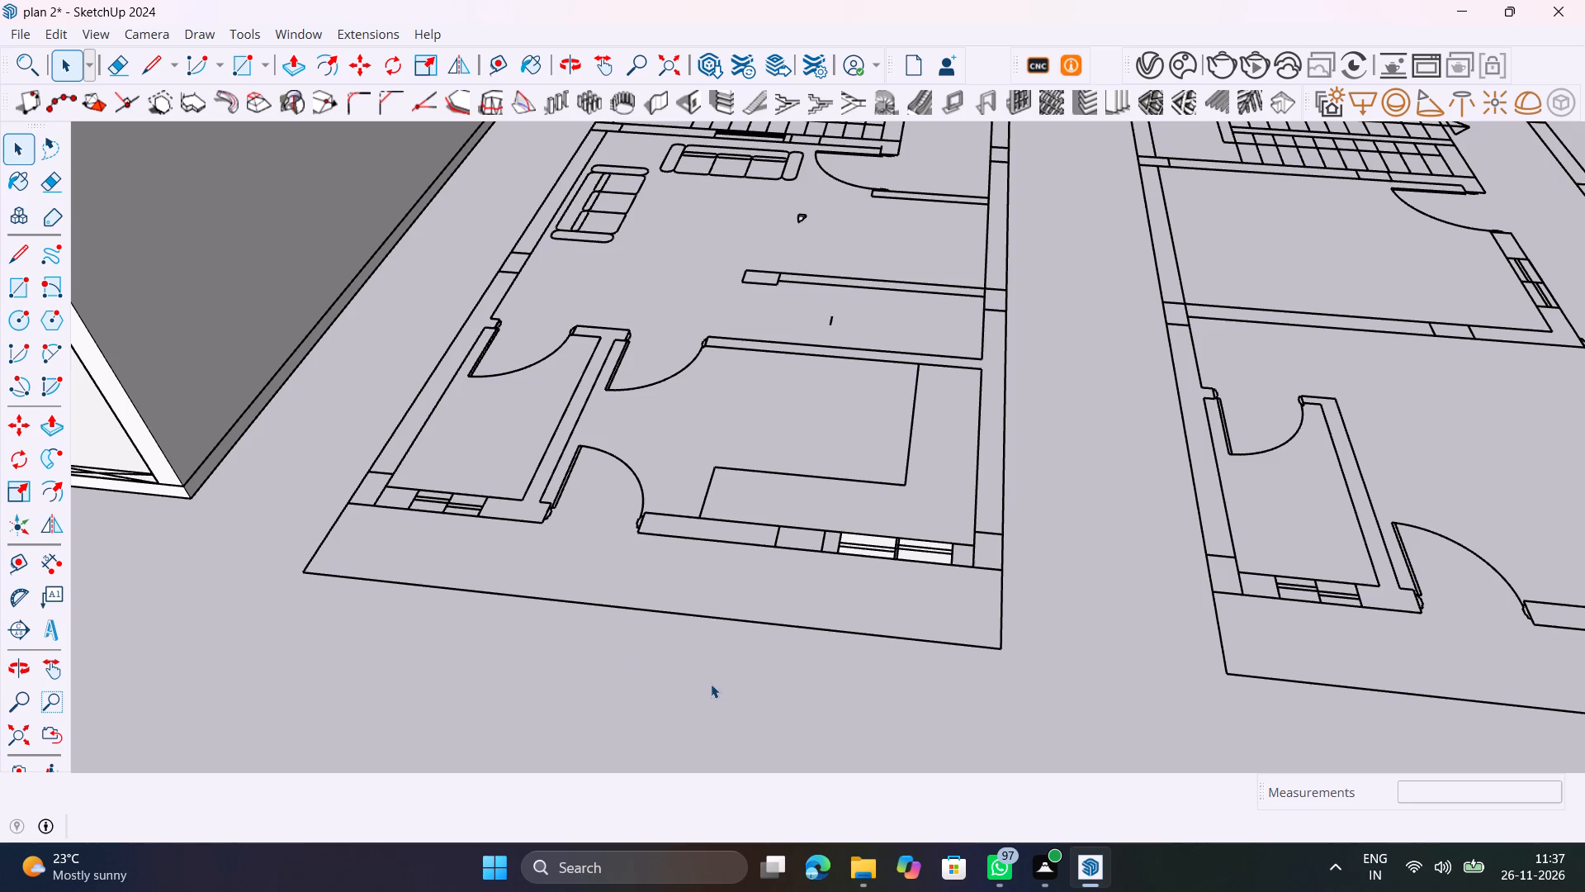
middle_drag(711, 684, 1050, 667)
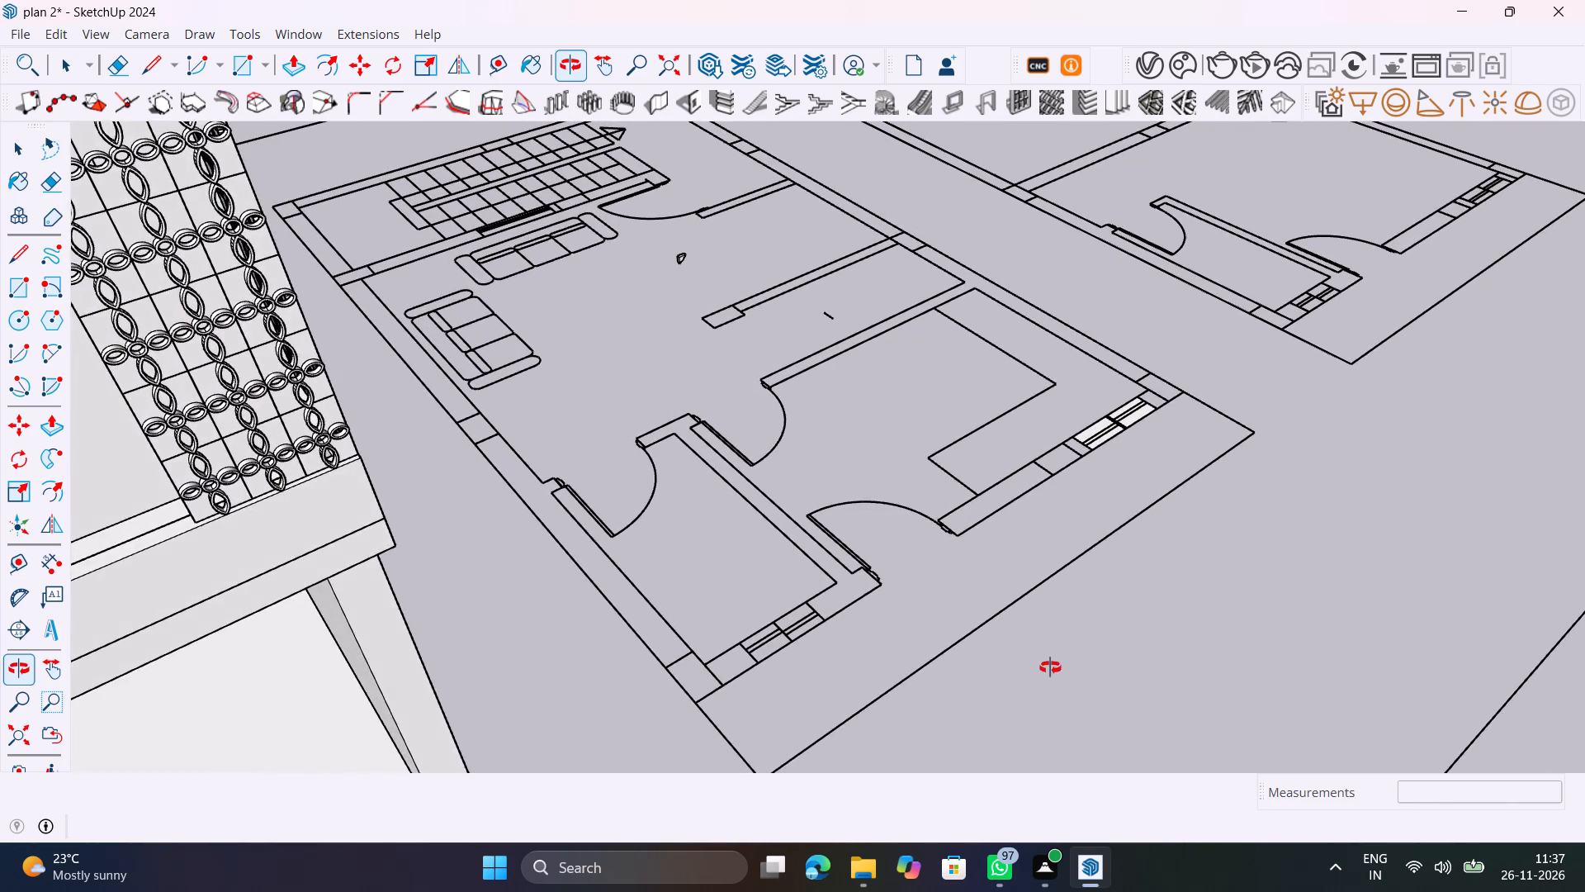
middle_drag(1050, 667, 691, 684)
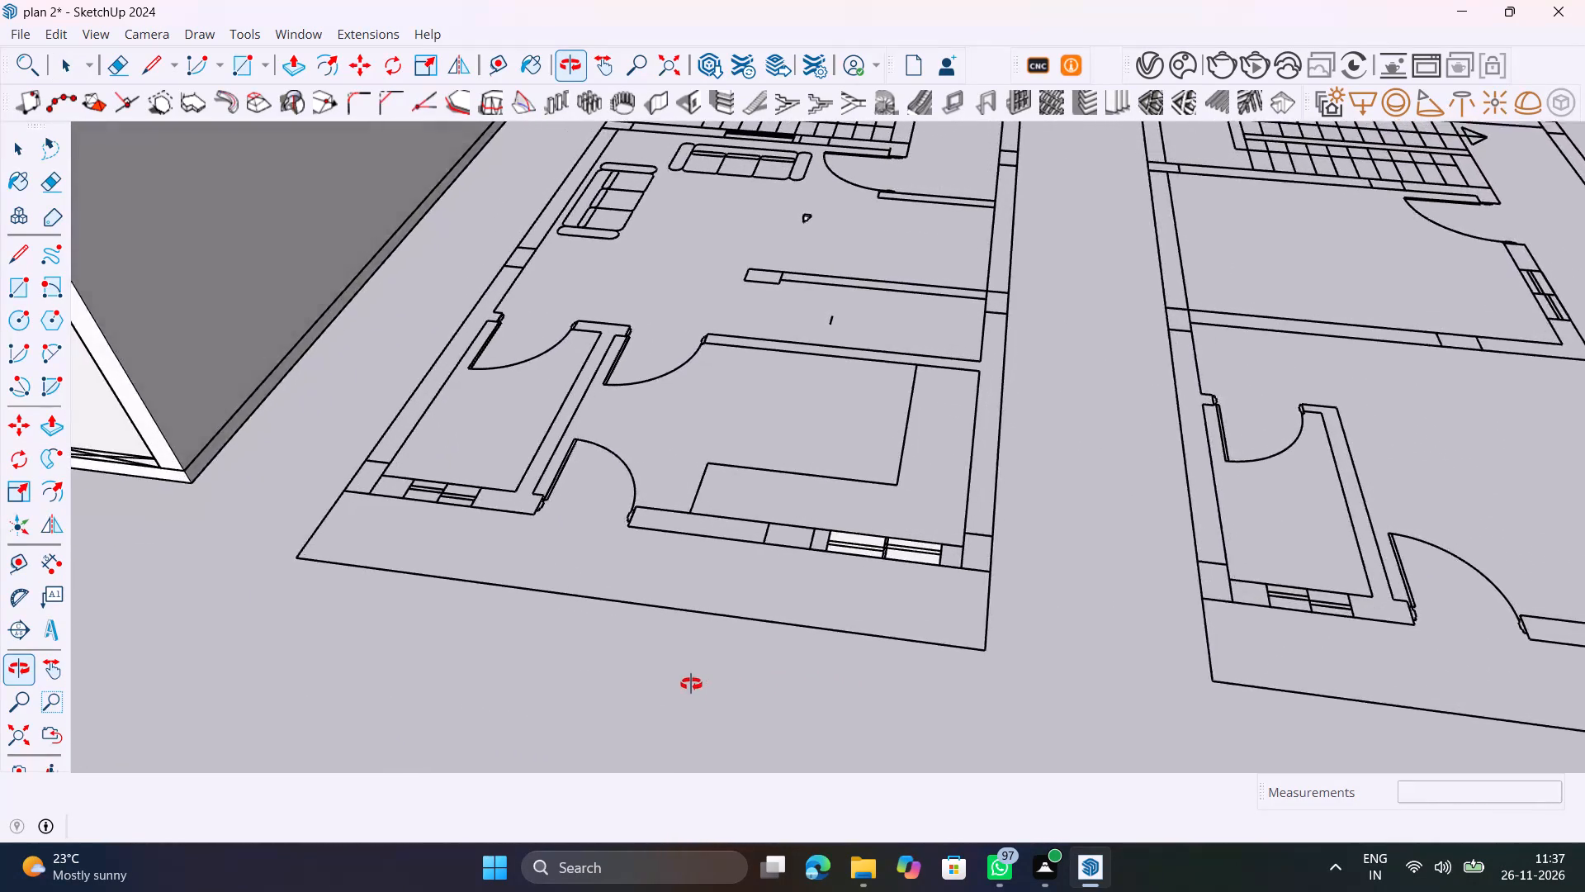
middle_drag(691, 684, 646, 690)
scroll(697, 661, down, 8)
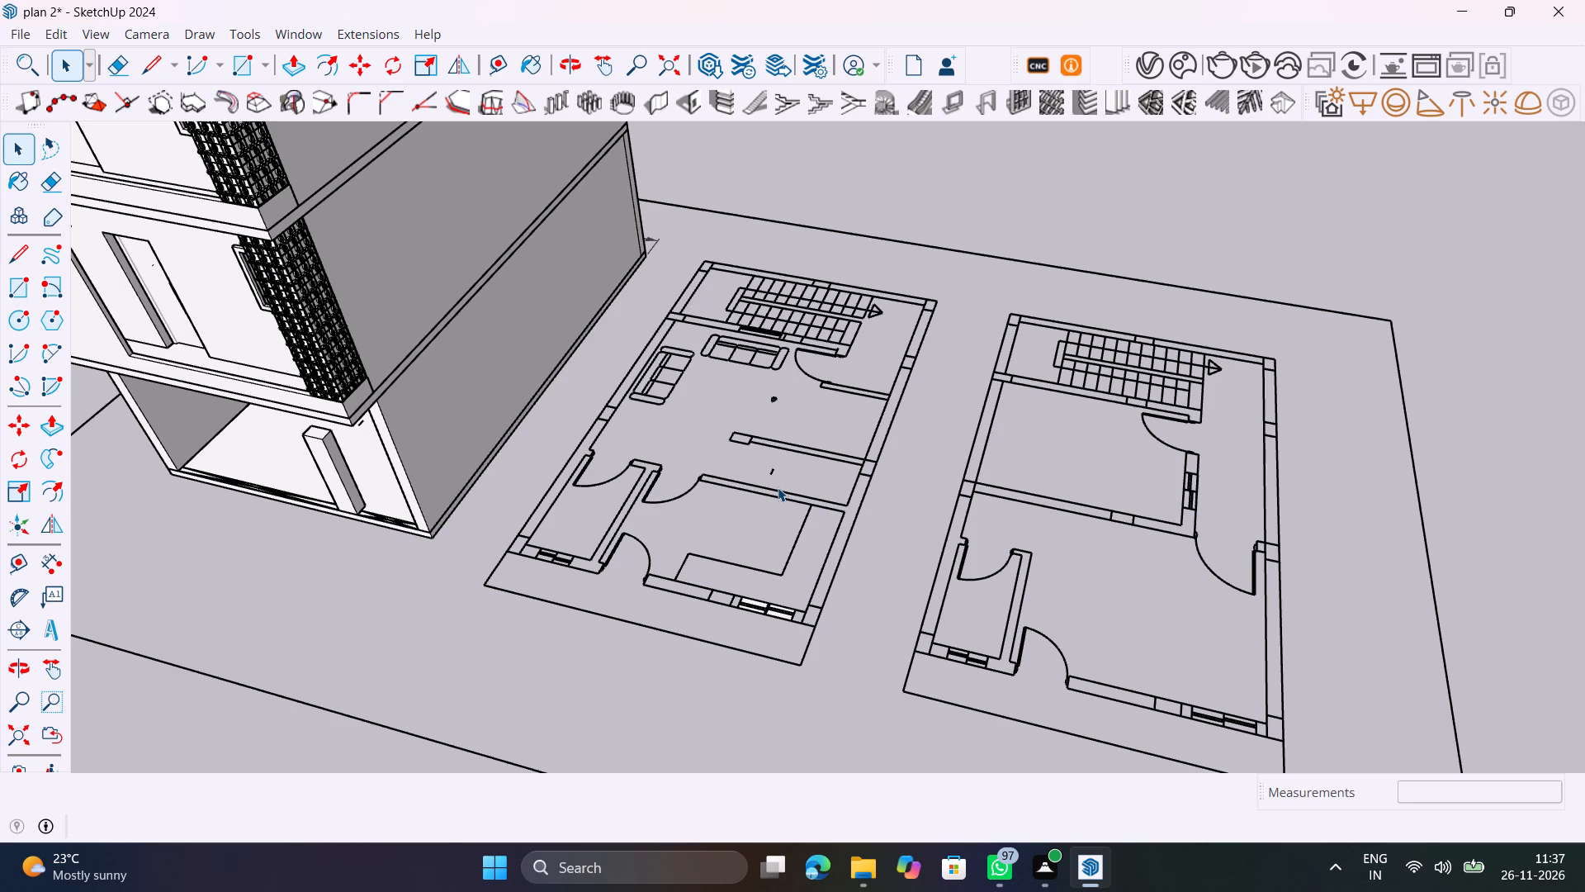
scroll(698, 502, up, 8)
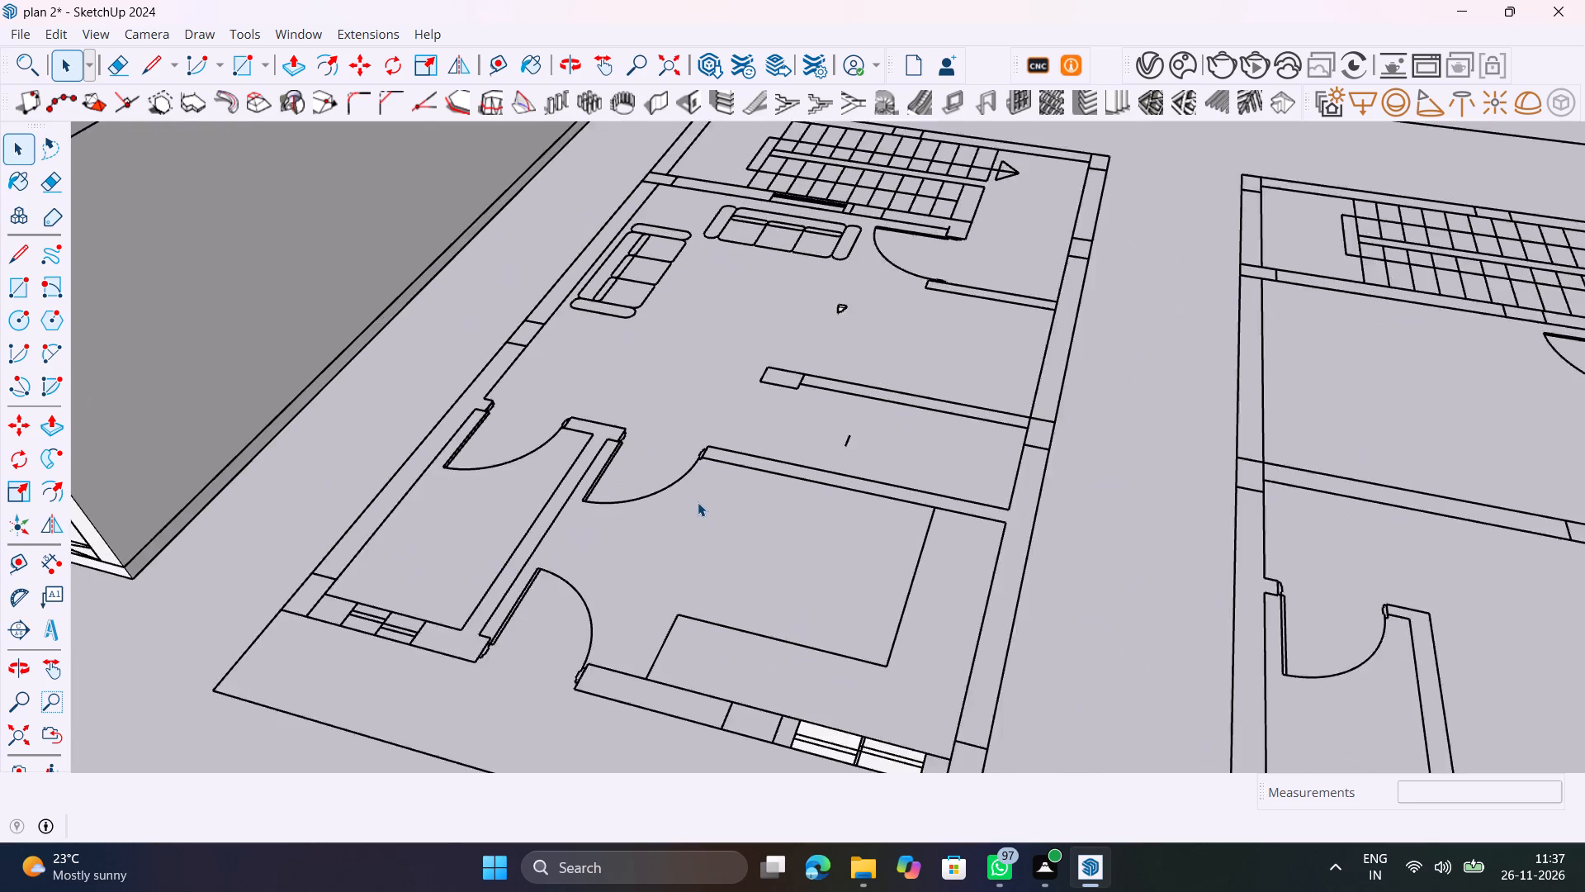
Inspect the front window in the outer wall of the L-shaped counter room in the floor plan nearest the building.
scroll(788, 580, up, 1)
middle_drag(801, 582, 1013, 518)
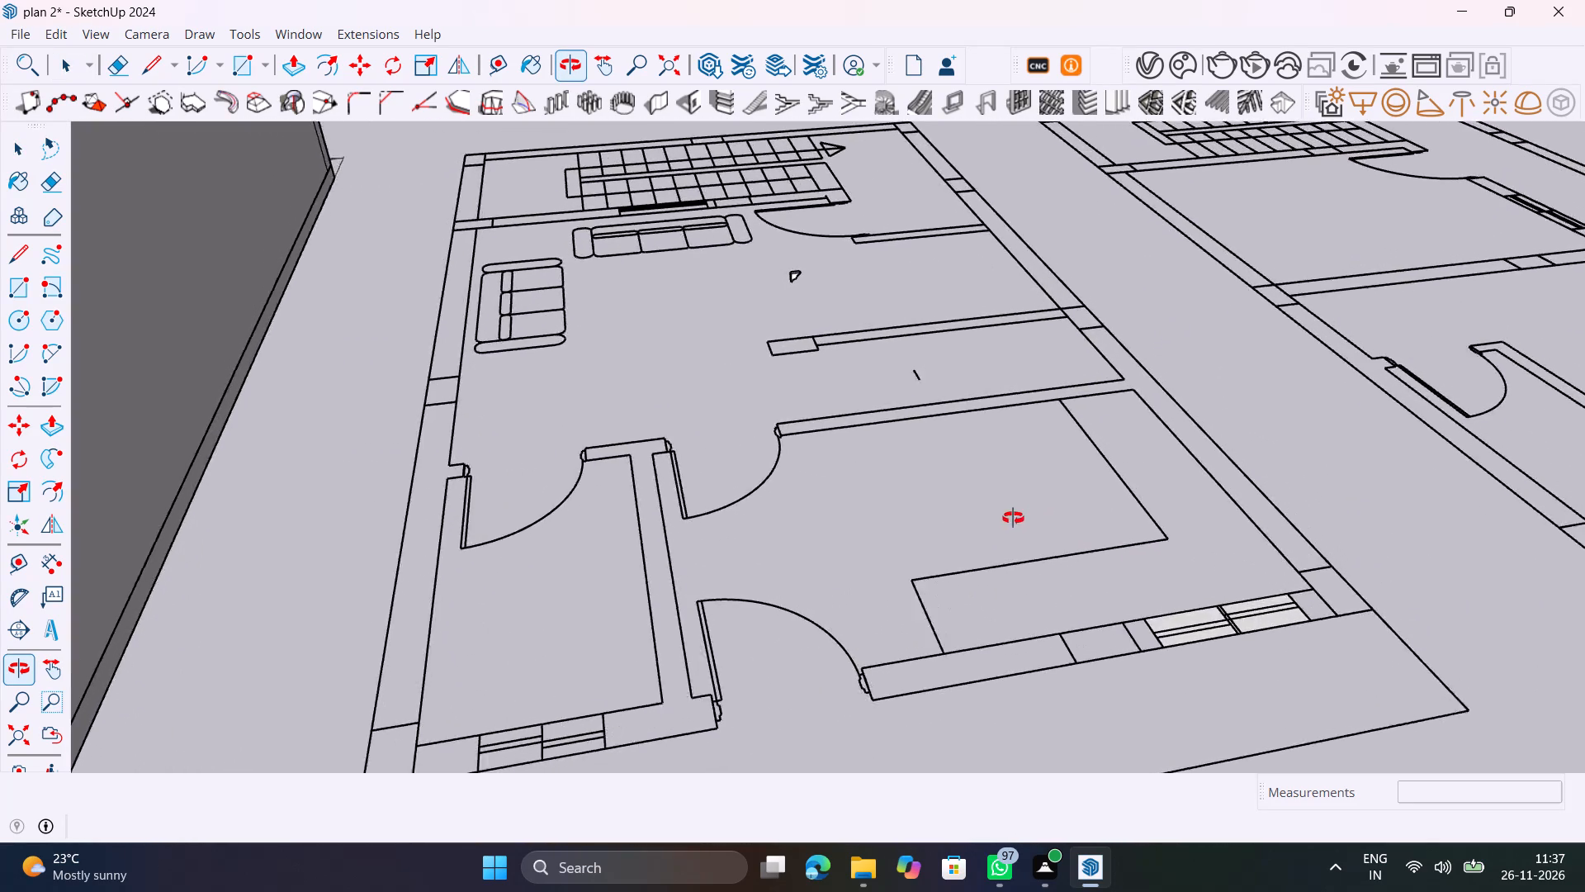
middle_drag(1013, 518, 613, 543)
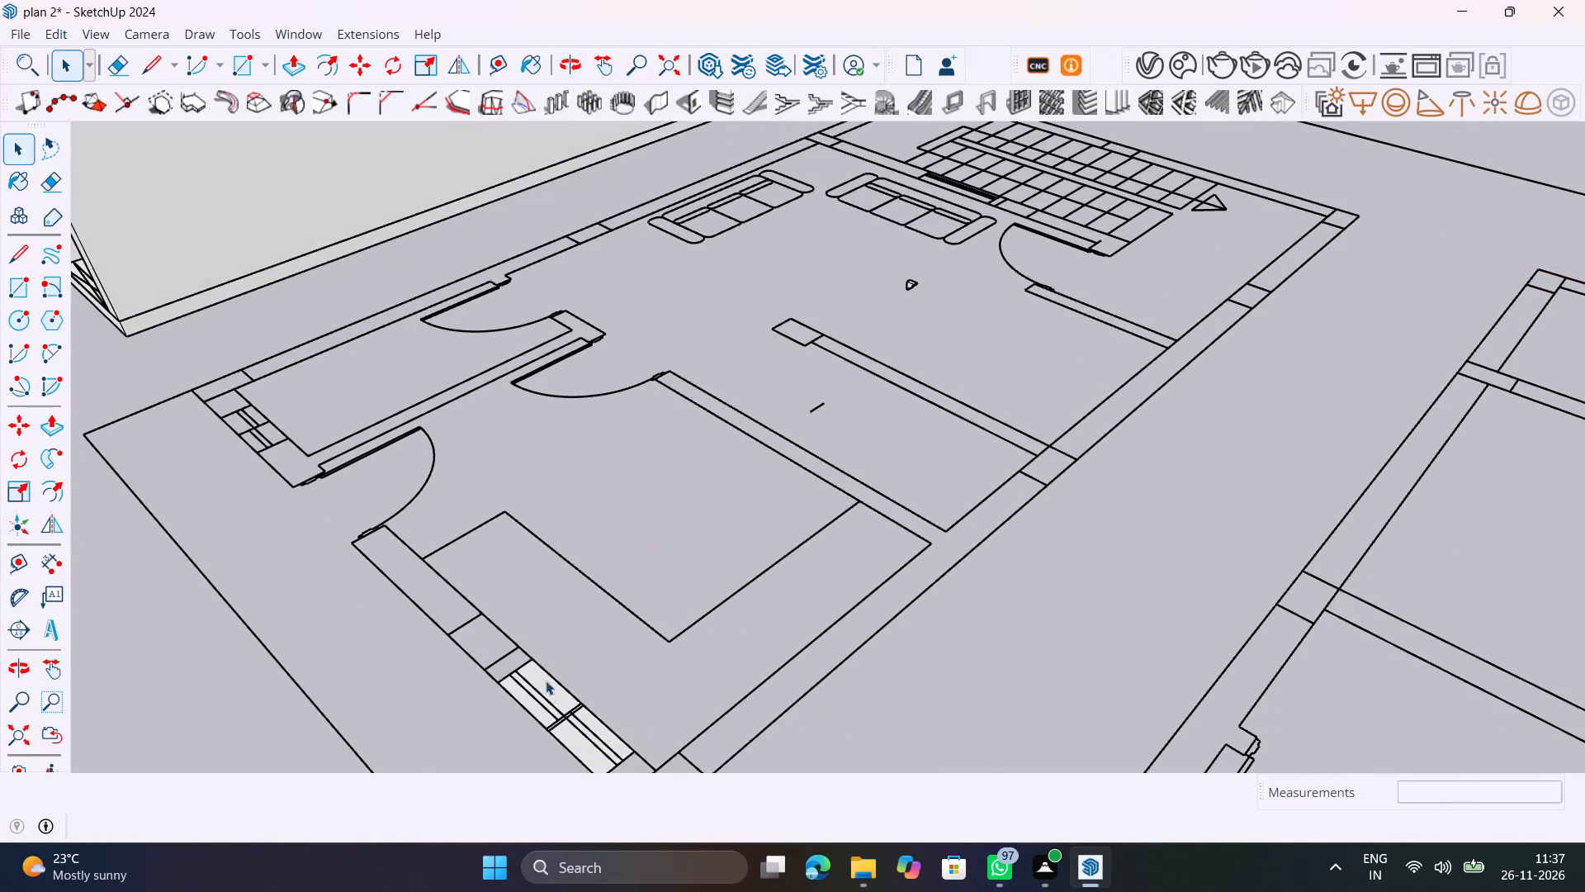
scroll(550, 703, up, 11)
click(558, 680)
scroll(558, 679, down, 12)
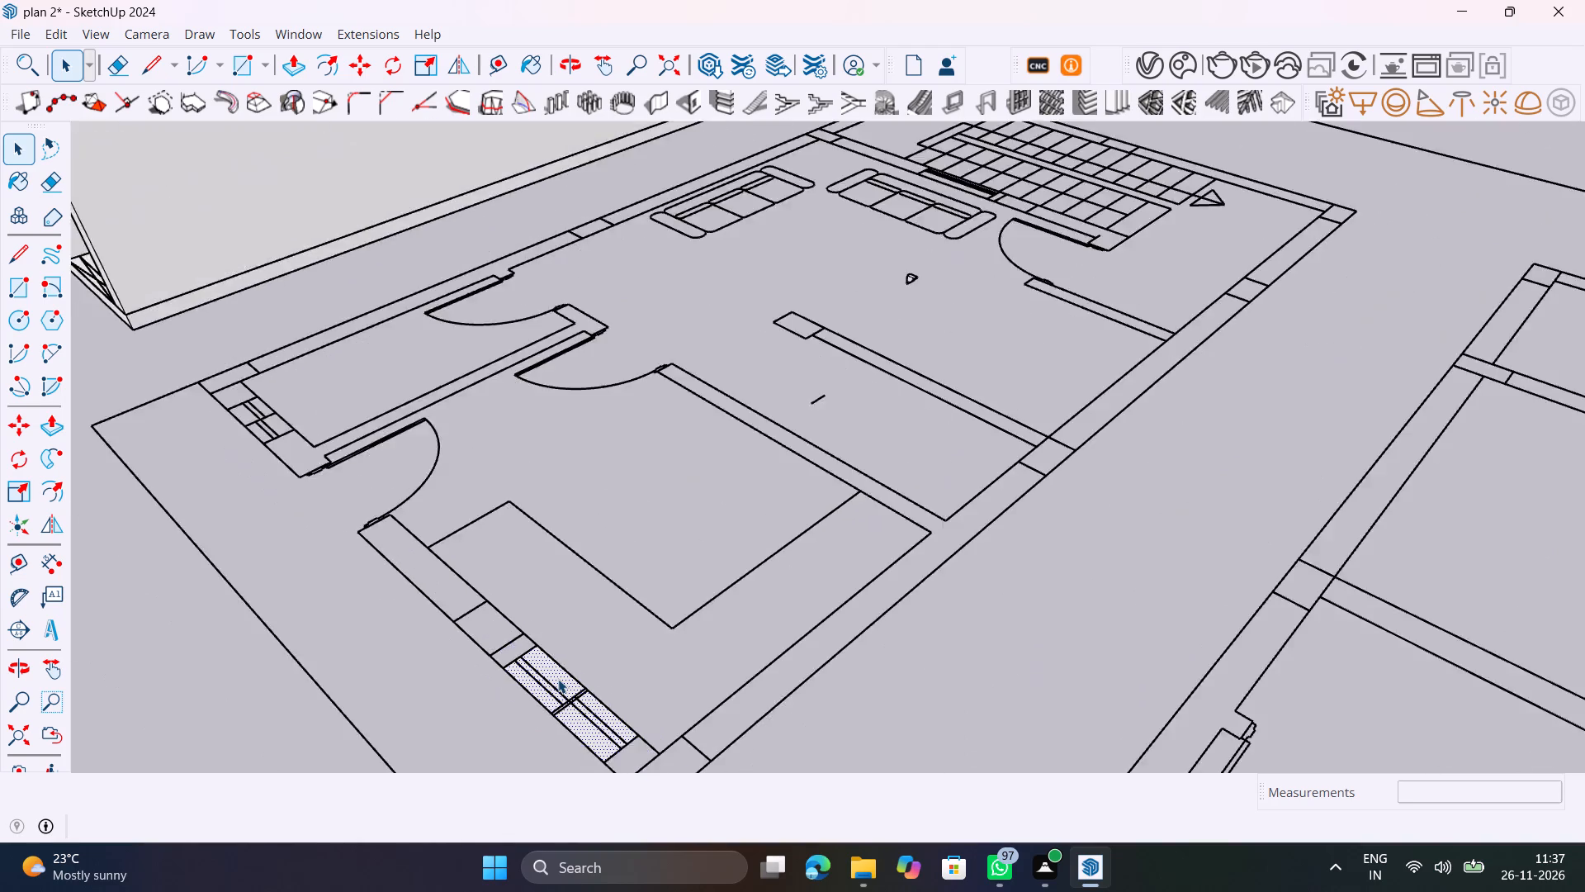
scroll(558, 679, down, 18)
click(214, 643)
Examine the doors, windows and patterned corner screens on both balconies of the front elevation against the adjacent floor plans.
middle_drag(304, 662, 466, 577)
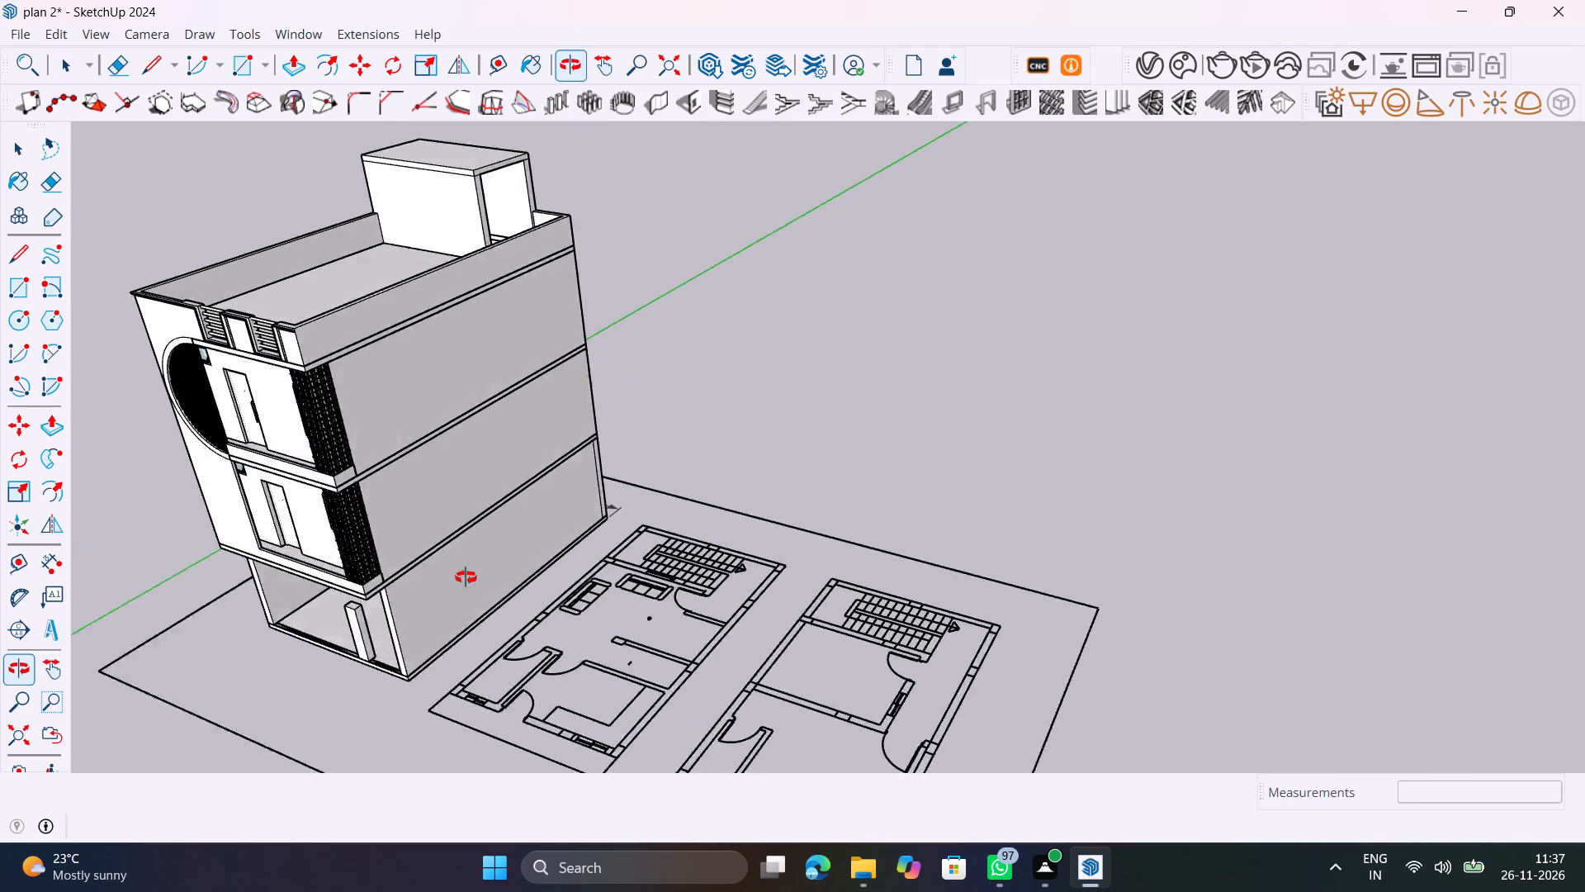
middle_drag(466, 577, 591, 531)
scroll(286, 562, up, 5)
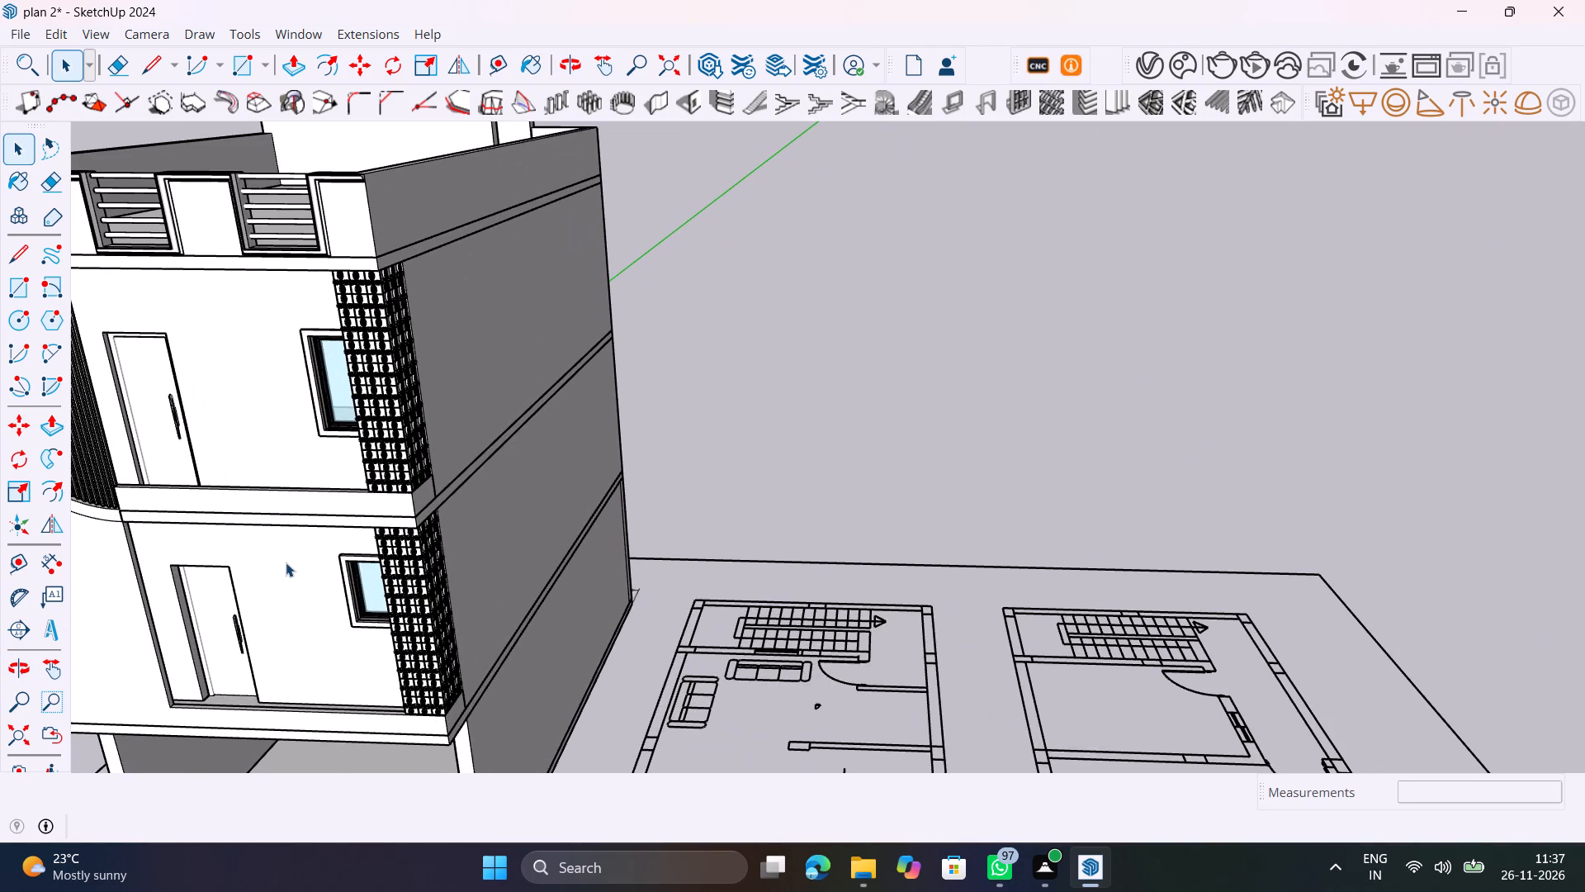
shift+middle_drag(285, 562, 546, 501)
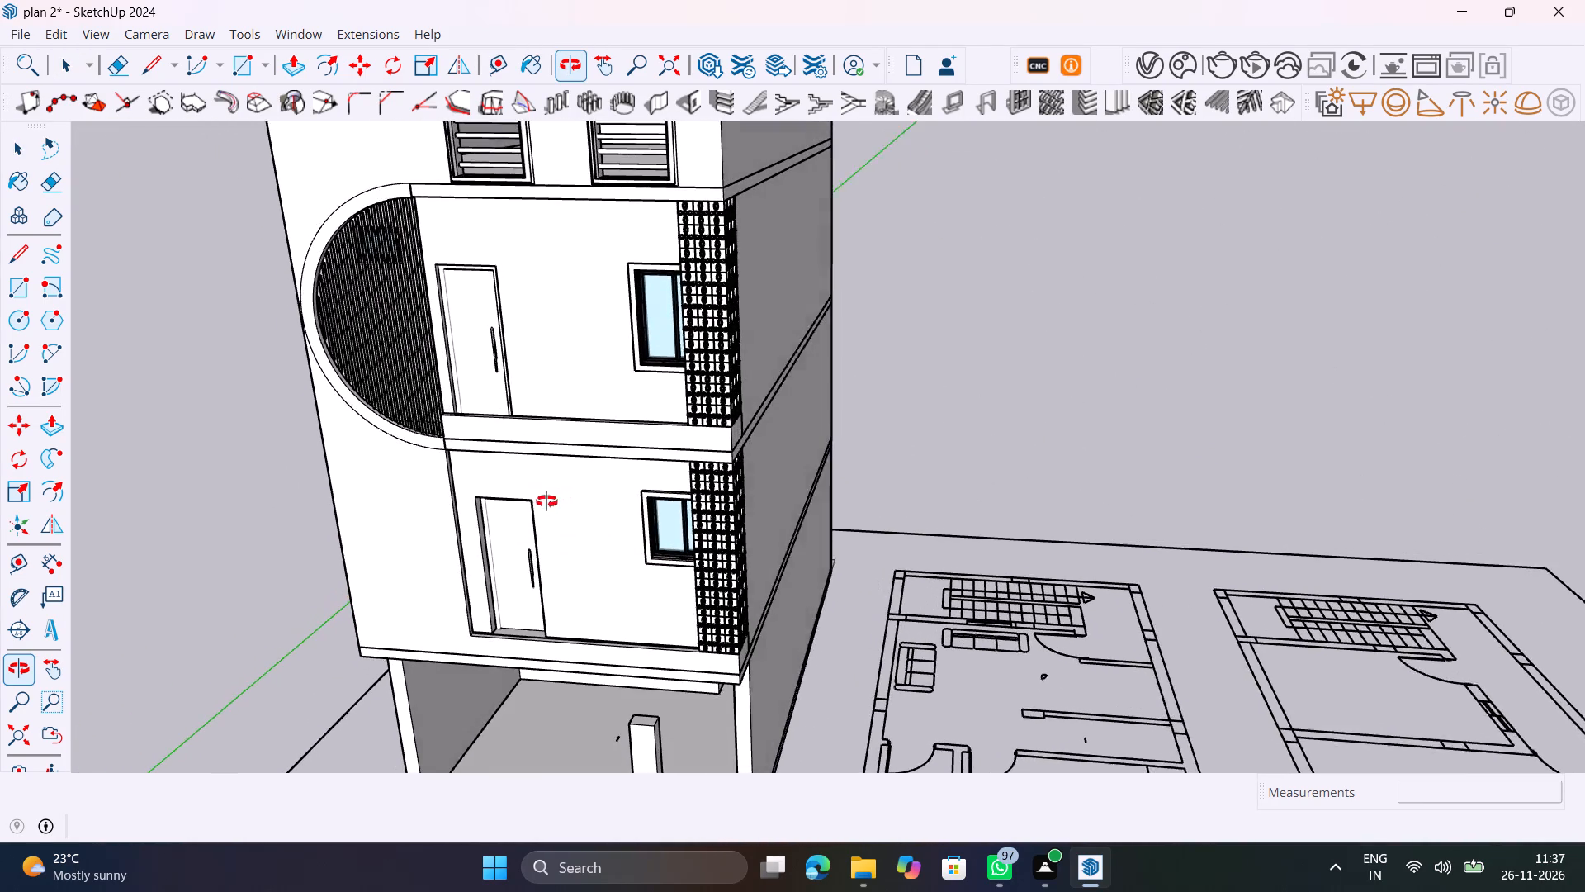
shift+middle_drag(546, 501, 515, 501)
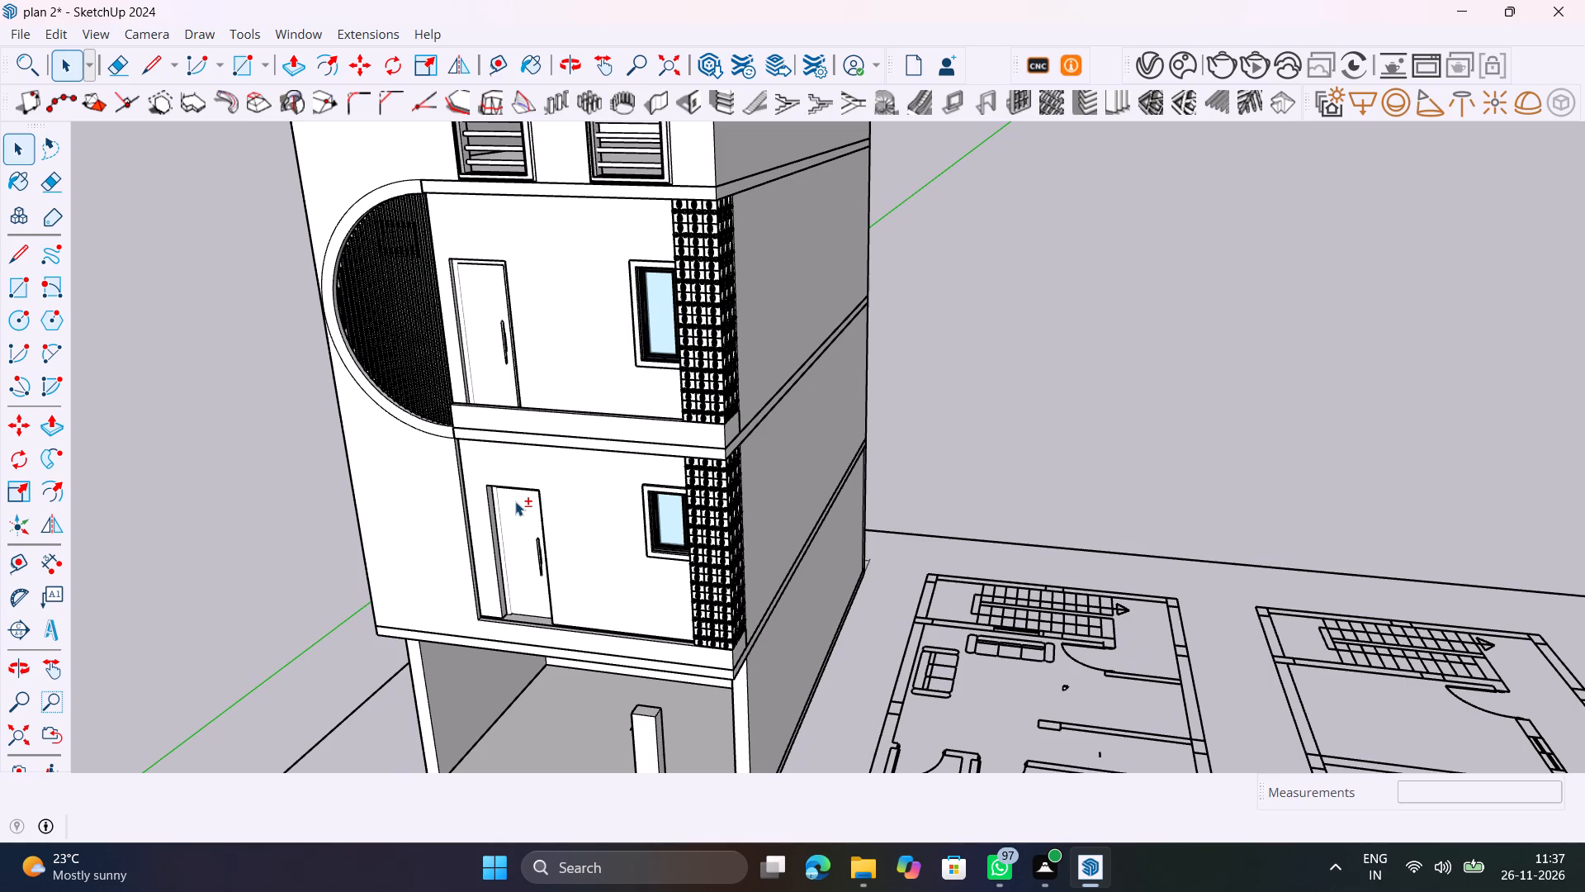
scroll(515, 501, down, 5)
scroll(594, 489, up, 3)
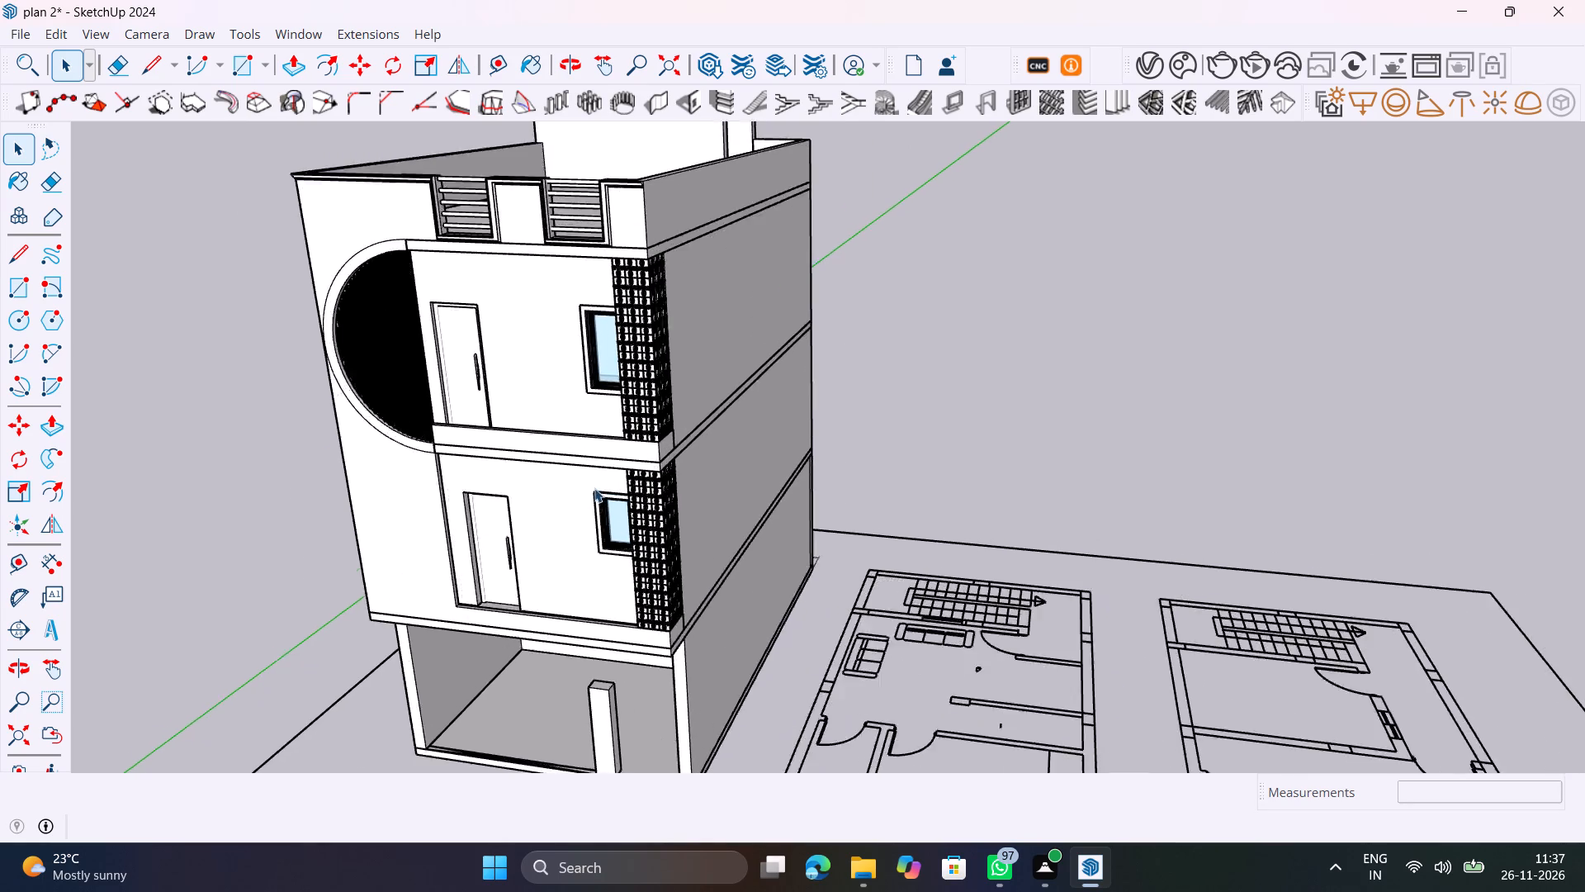
scroll(594, 488, up, 6)
shift+middle_drag(622, 536, 623, 399)
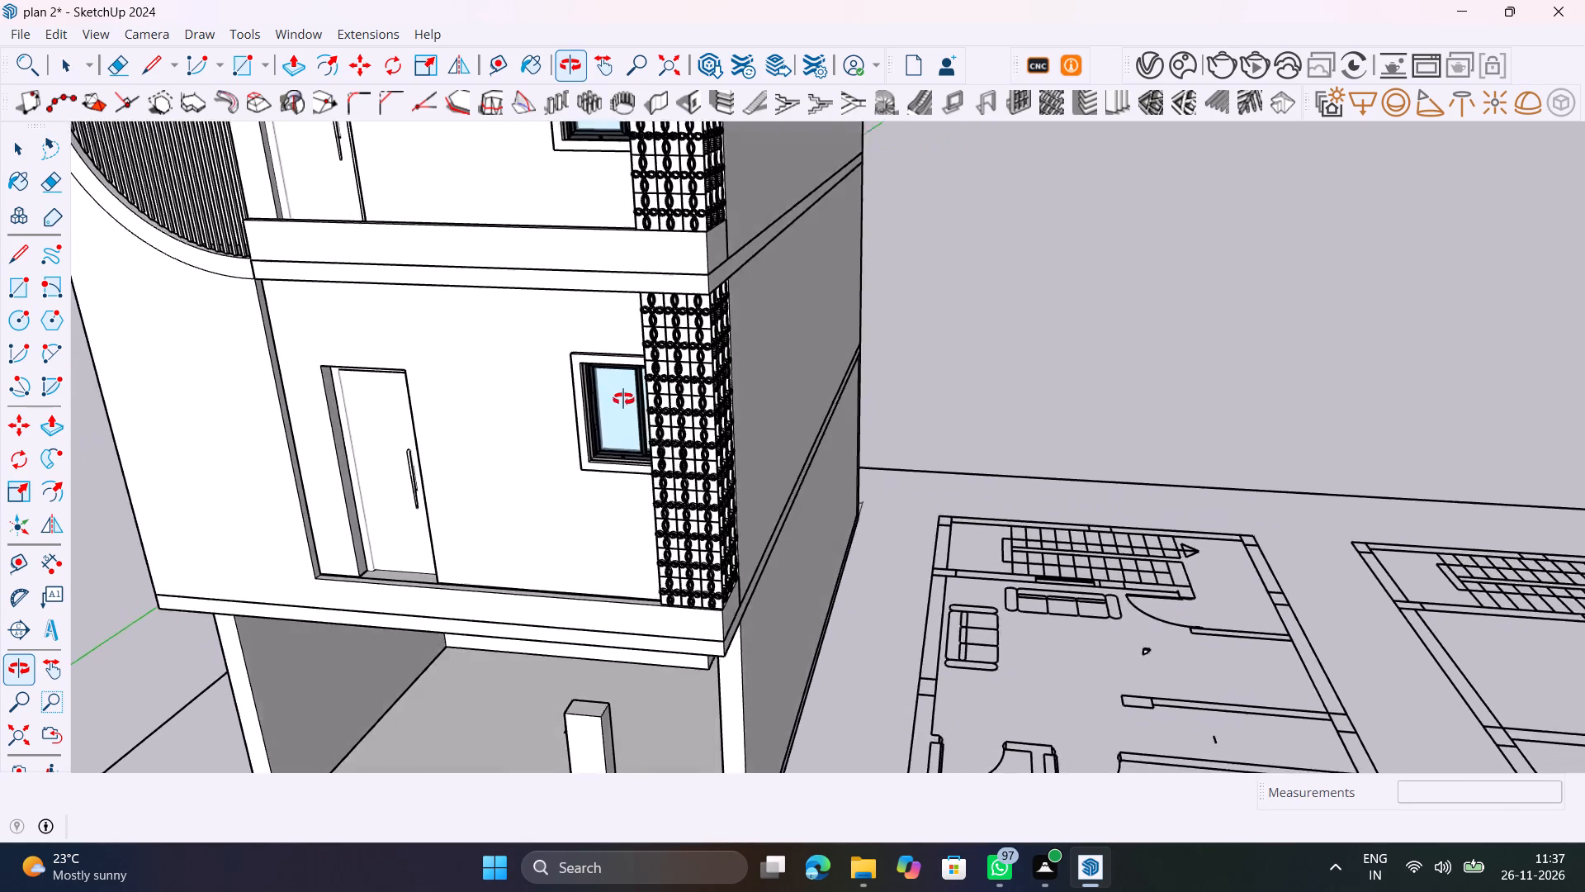
shift+middle_drag(623, 399, 558, 447)
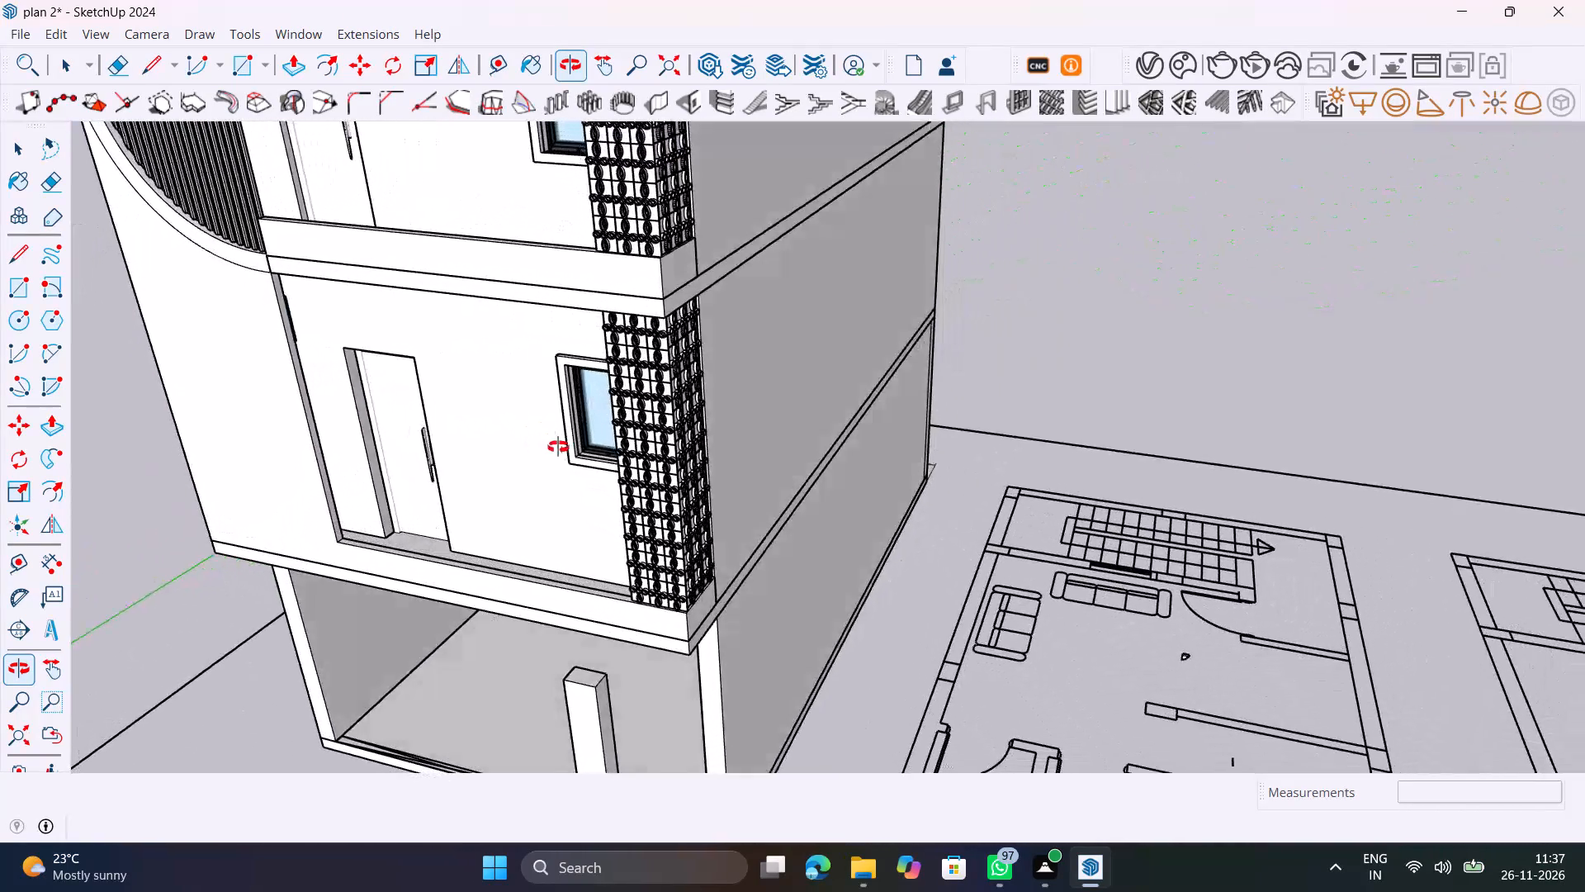
shift+middle_drag(558, 447, 609, 547)
Examine the plain front wall beside the lower balcony door, beneath the curved slatted screen.
shift+middle_drag(282, 519, 529, 549)
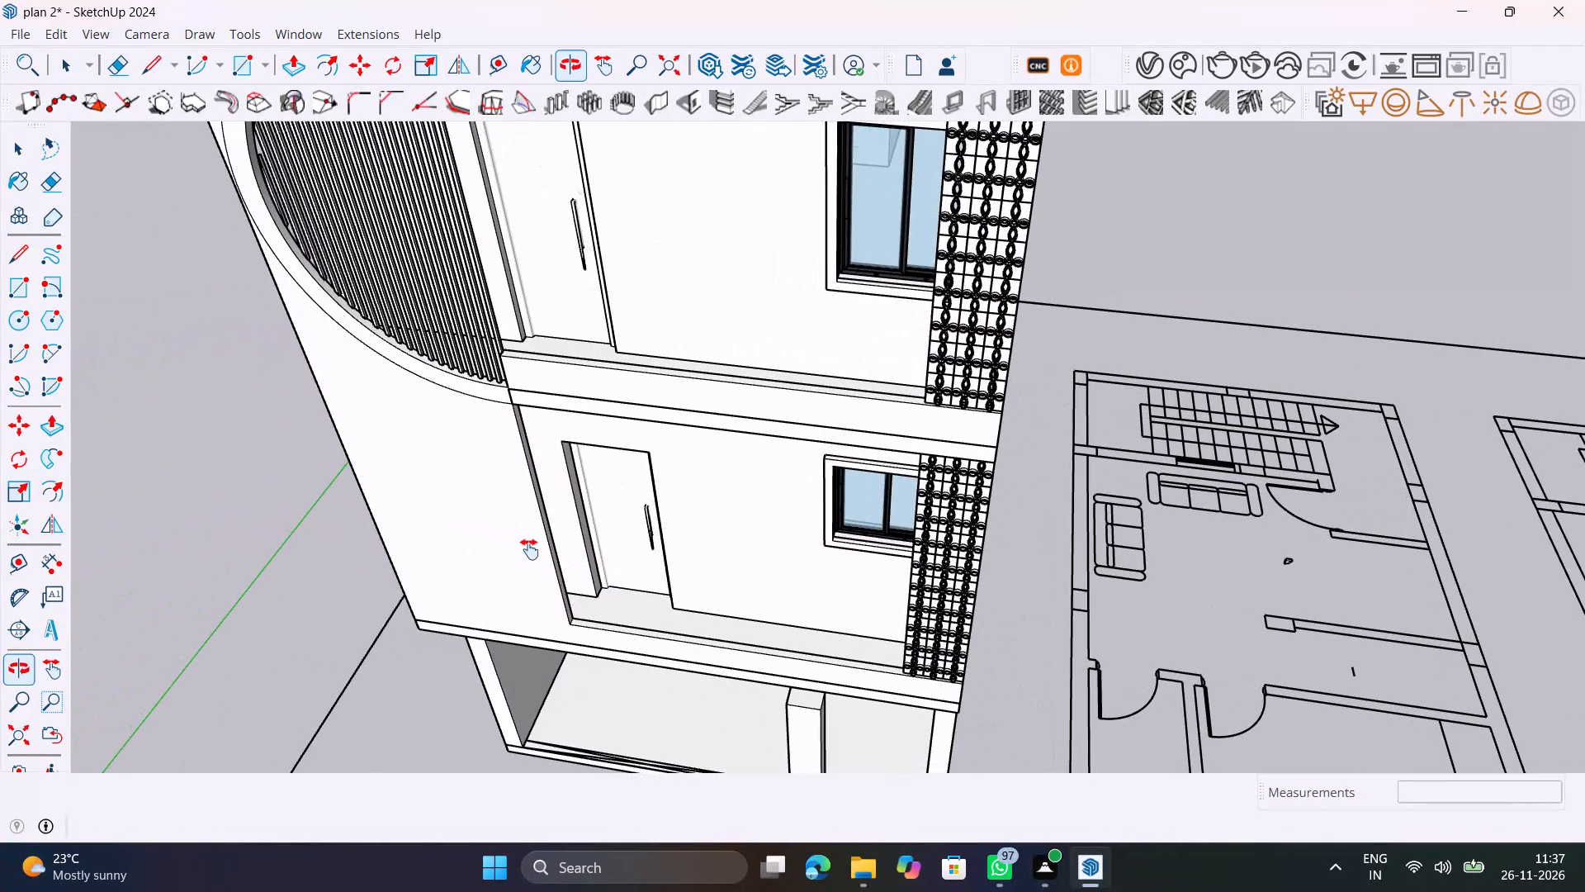
shift+middle_drag(529, 549, 531, 551)
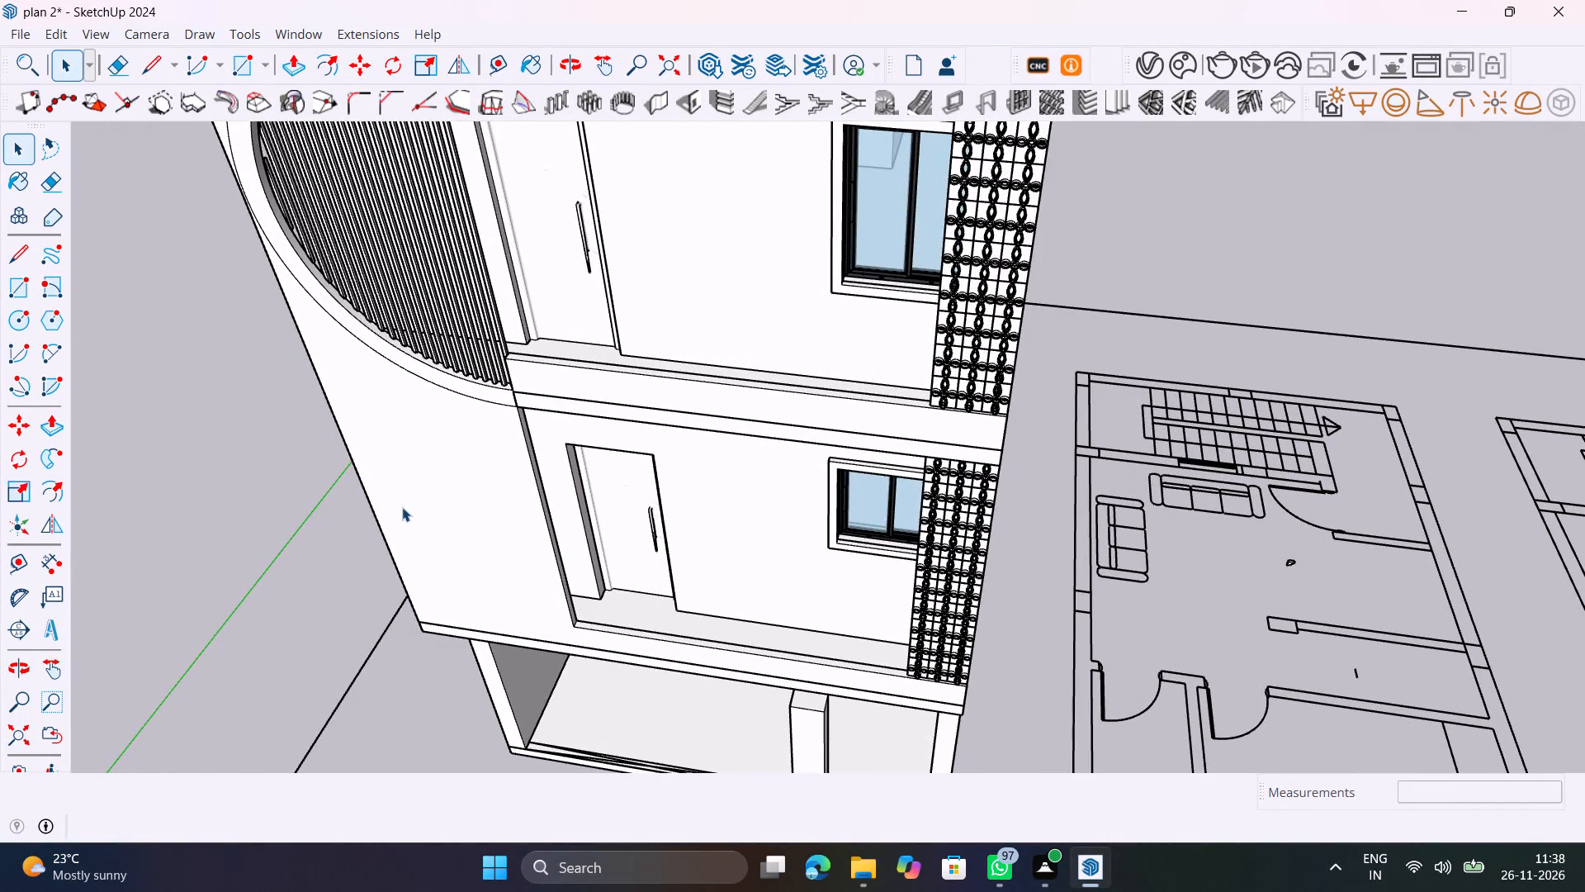
scroll(419, 479, up, 15)
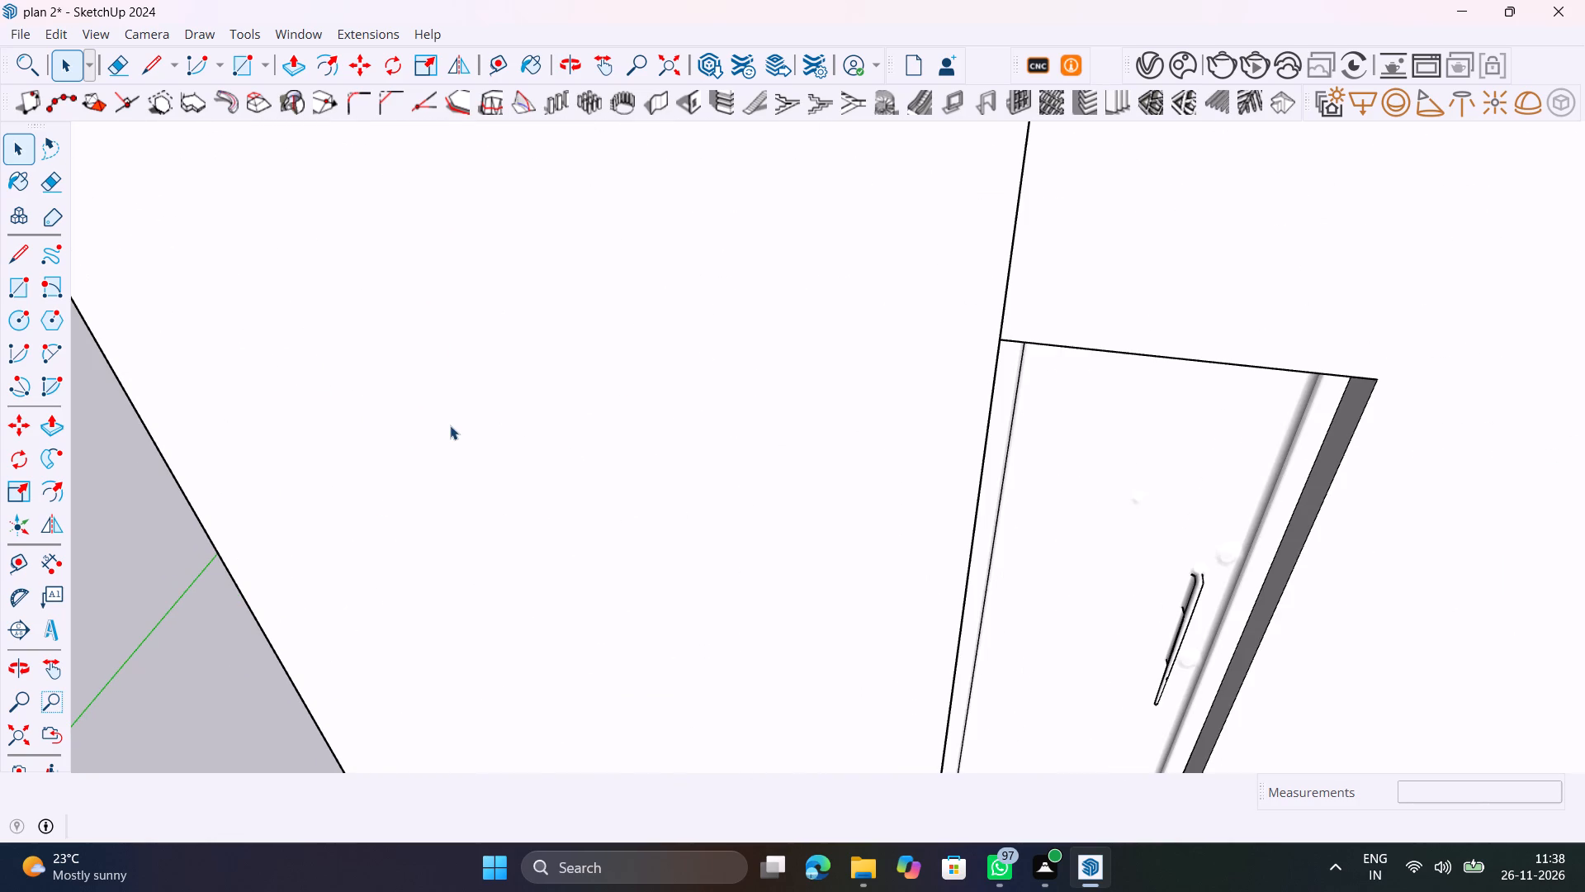
scroll(450, 425, down, 20)
middle_drag(517, 519, 673, 444)
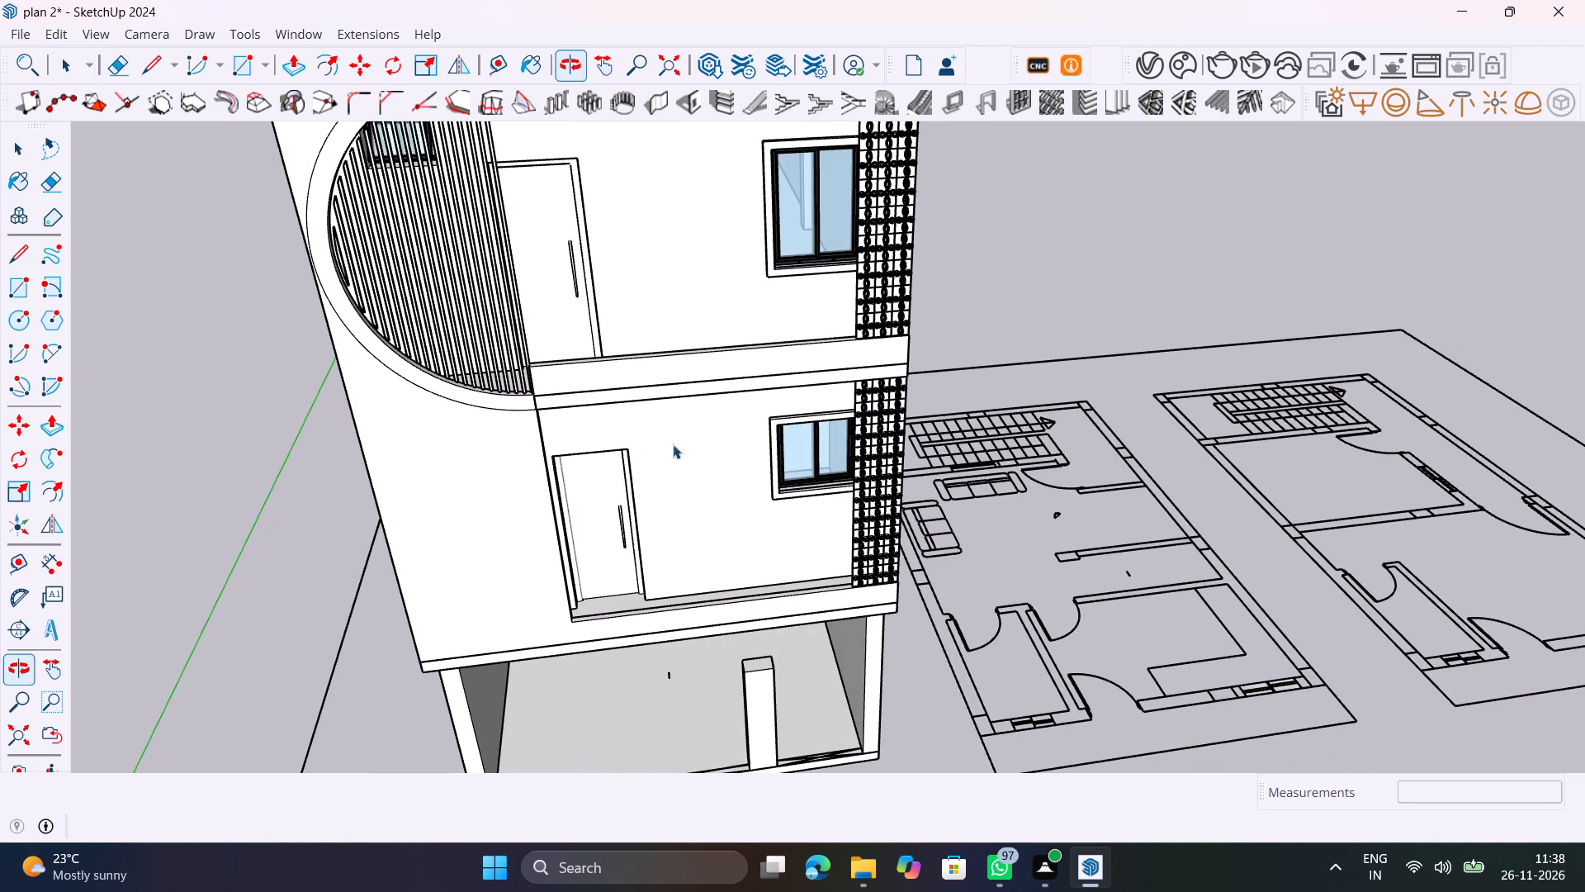
middle_drag(659, 510, 429, 343)
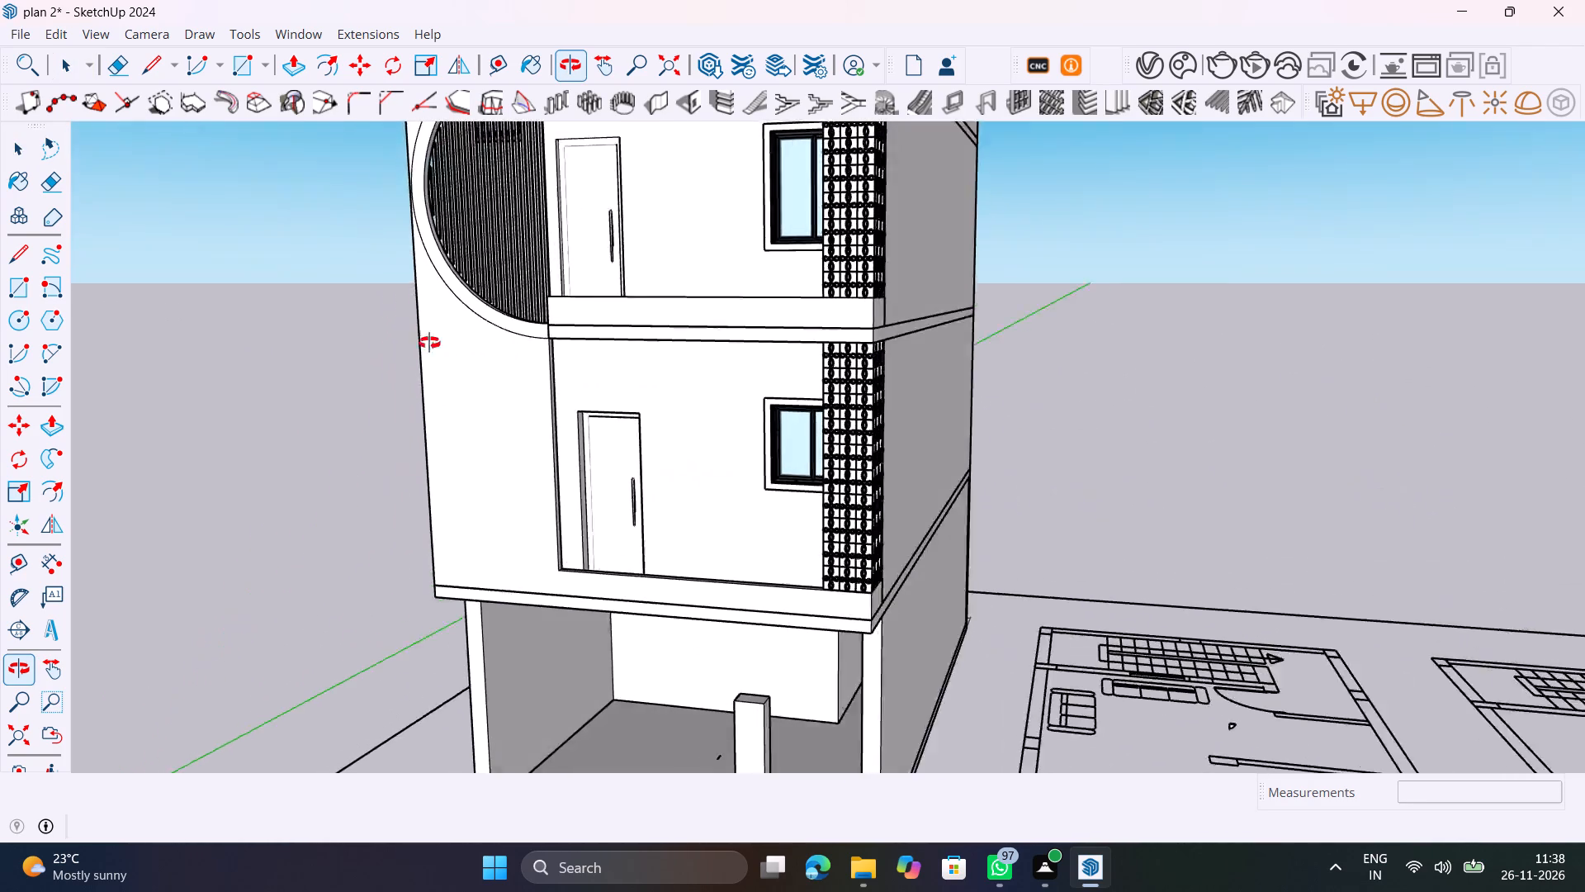
middle_drag(429, 343, 601, 458)
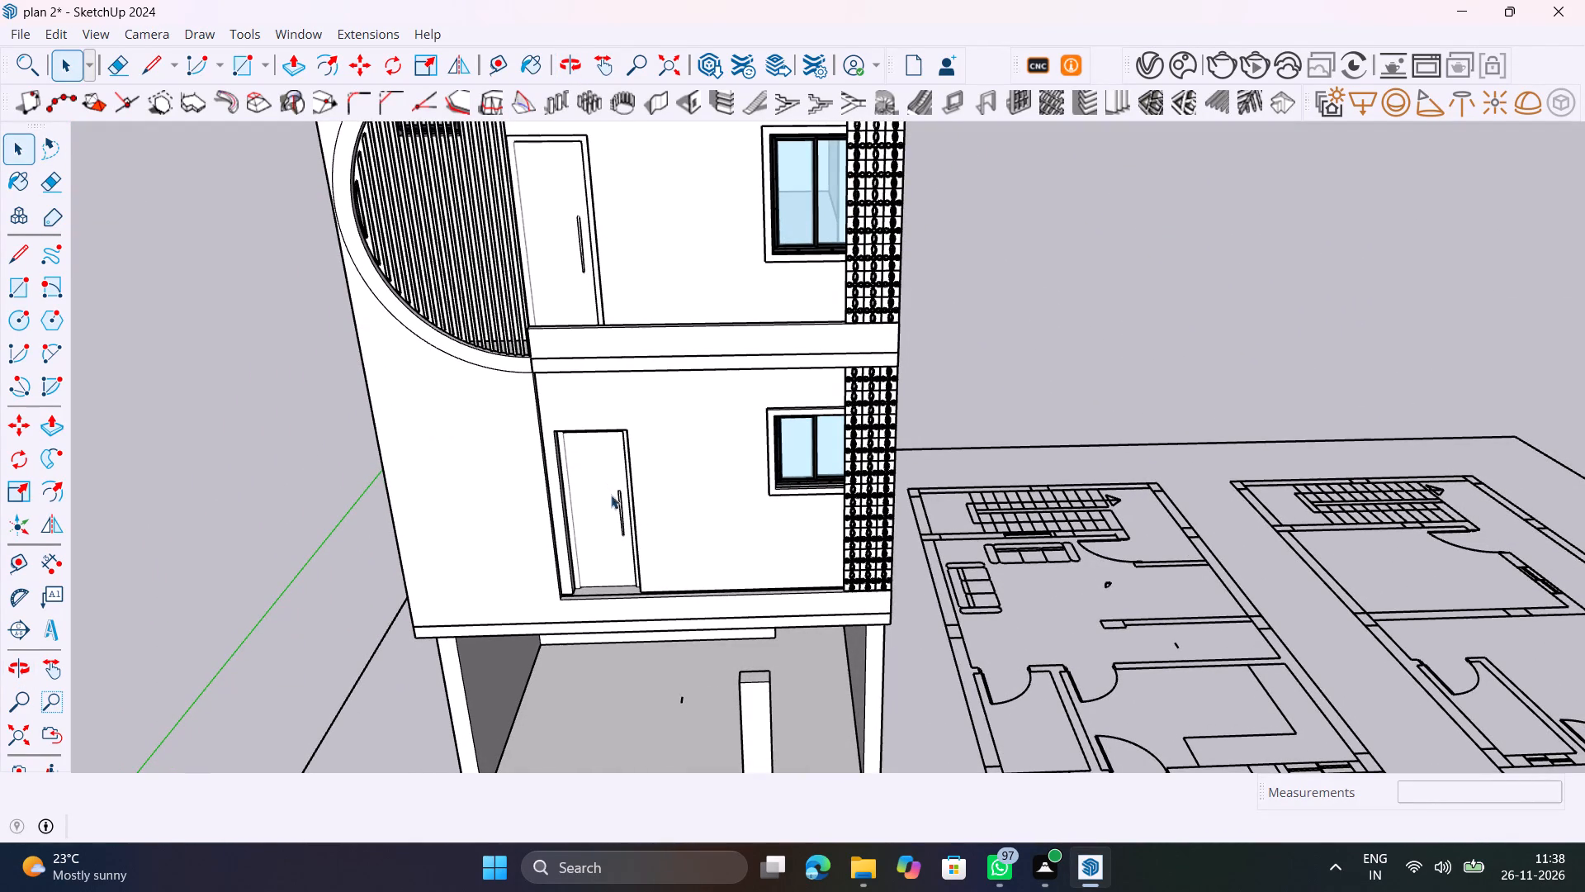
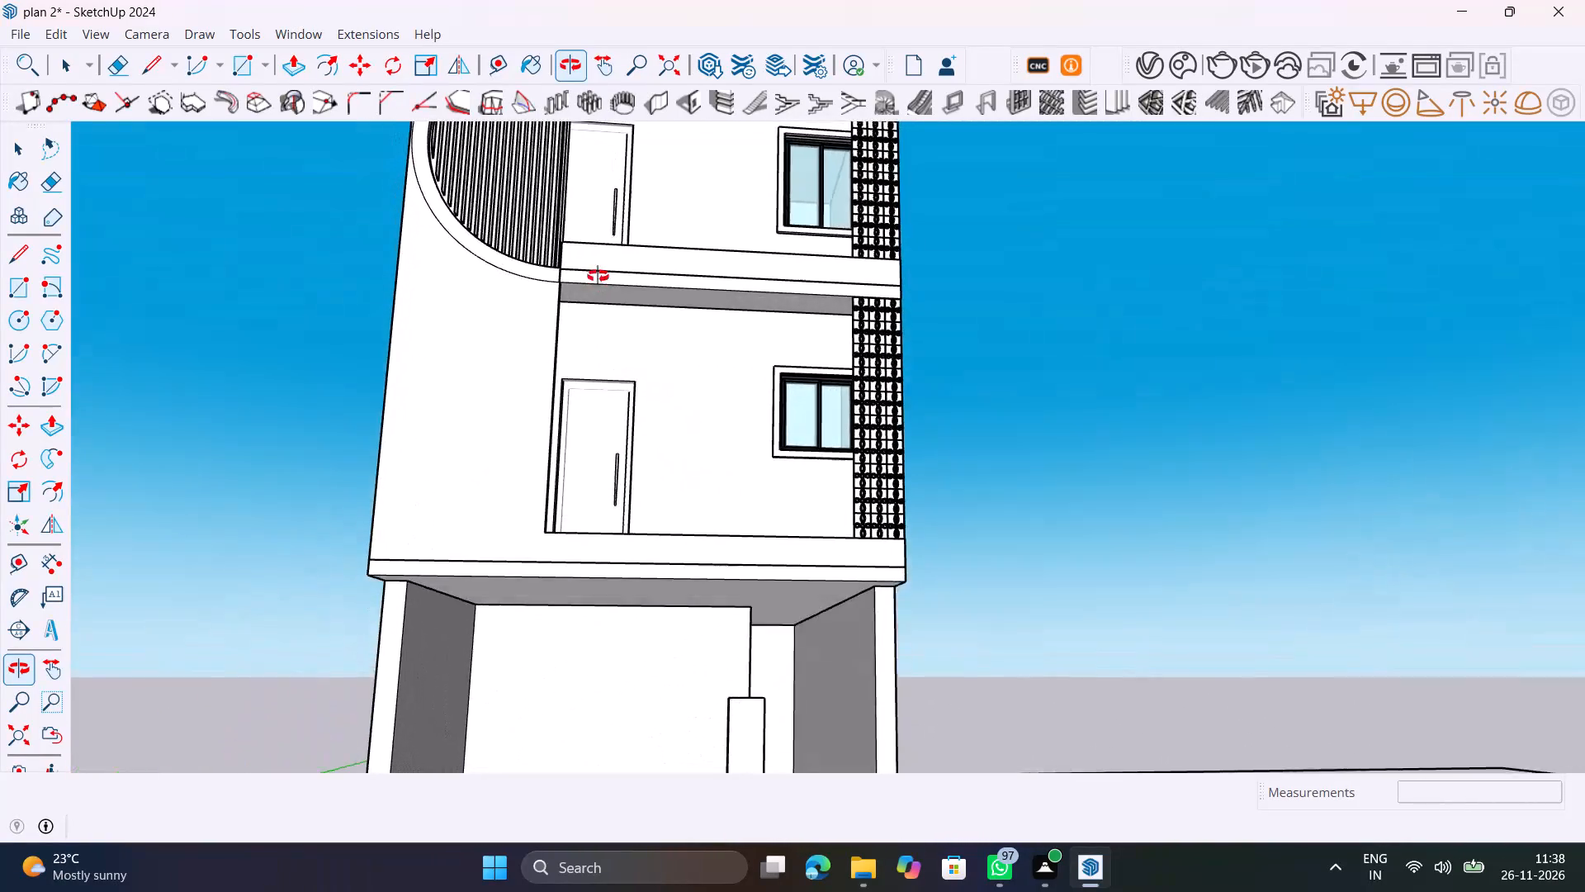
Extend the short ground-floor front column upward by 4' to meet the underside of the balcony slab.
scroll(793, 707, up, 6)
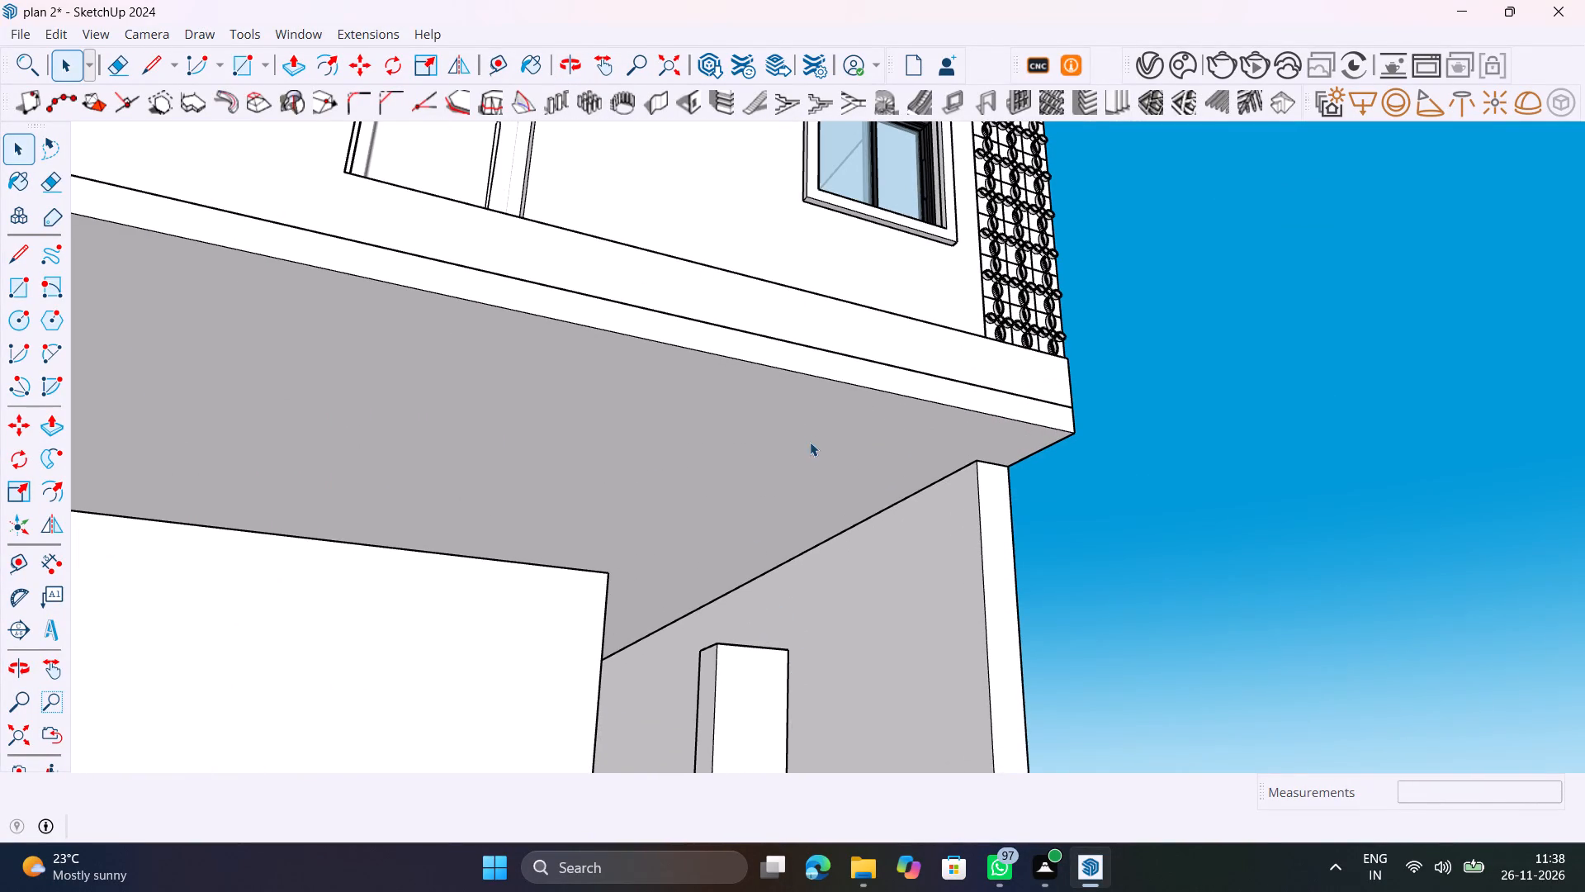
middle_drag(814, 445, 699, 765)
scroll(717, 732, up, 5)
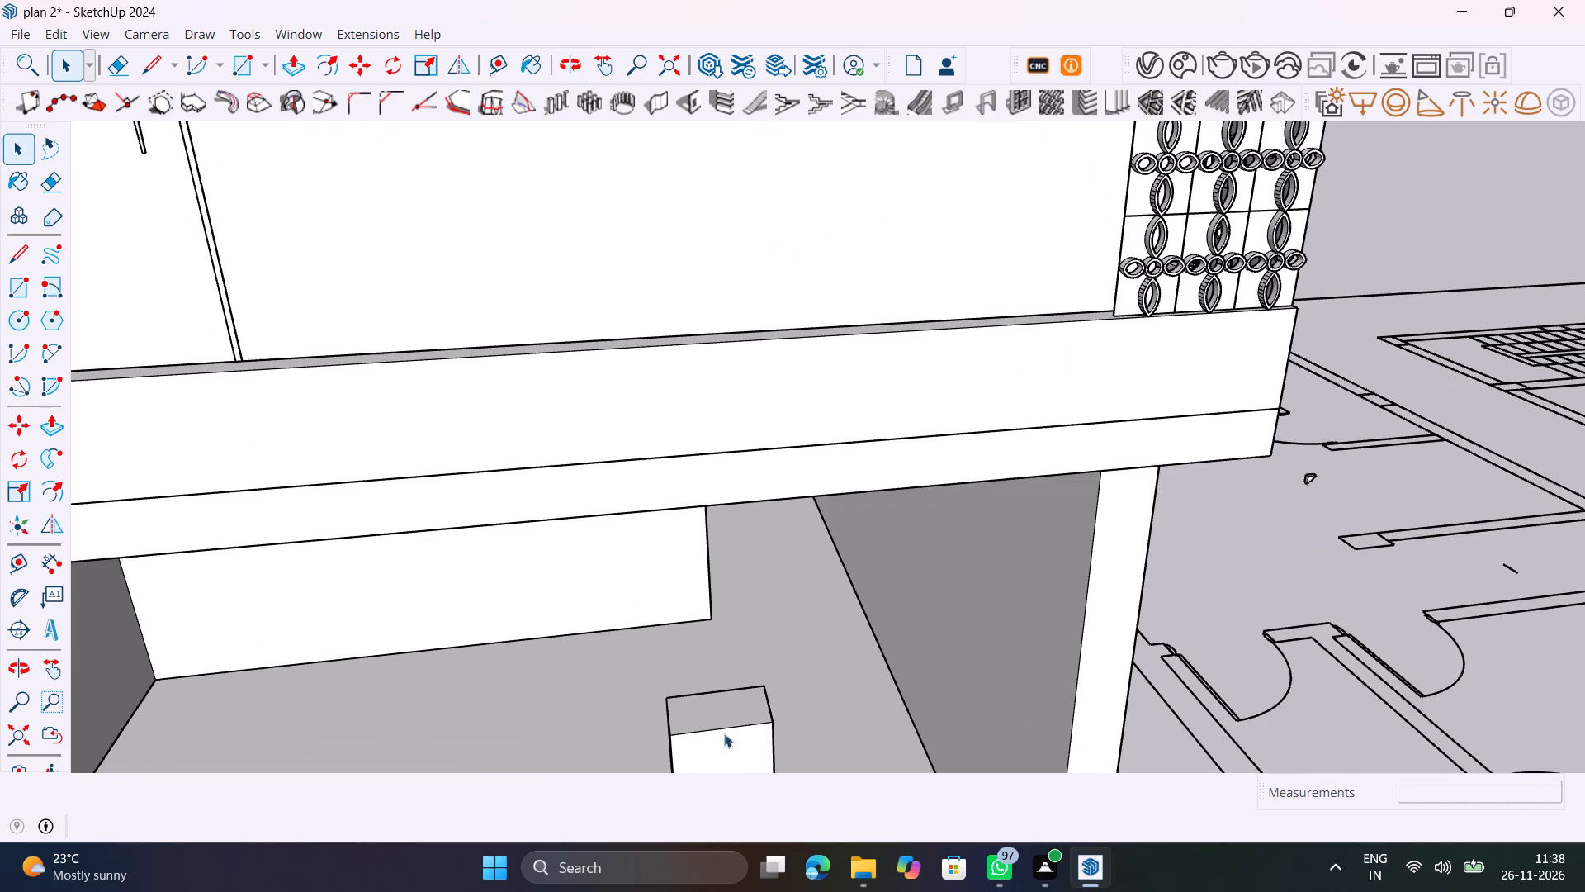
click(723, 704)
click(723, 704)
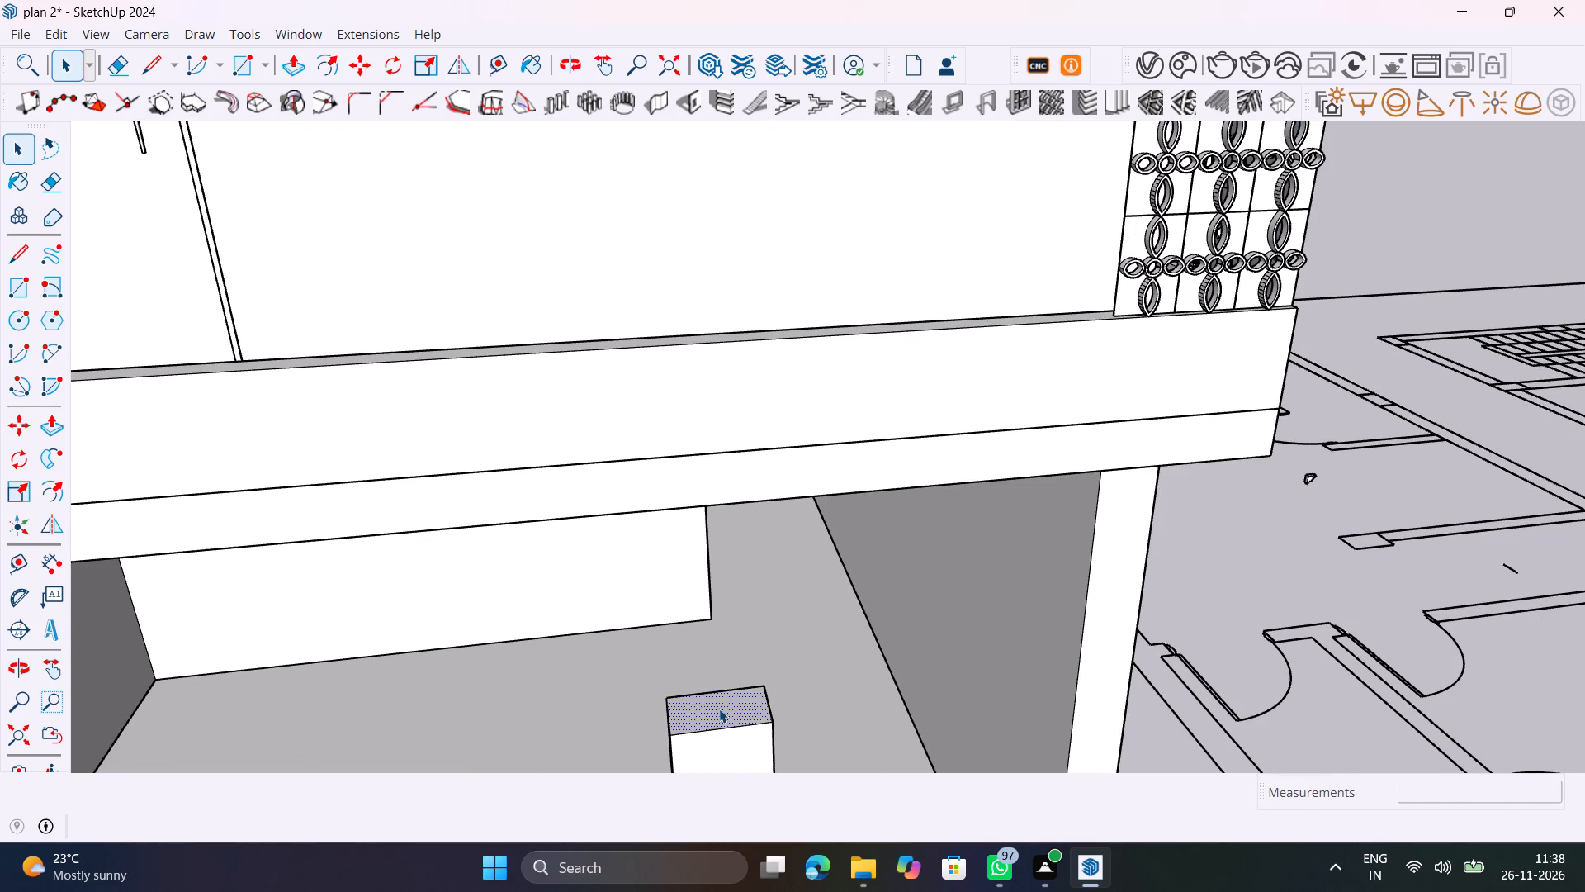
key(p)
click(719, 709)
middle_drag(722, 469, 678, 243)
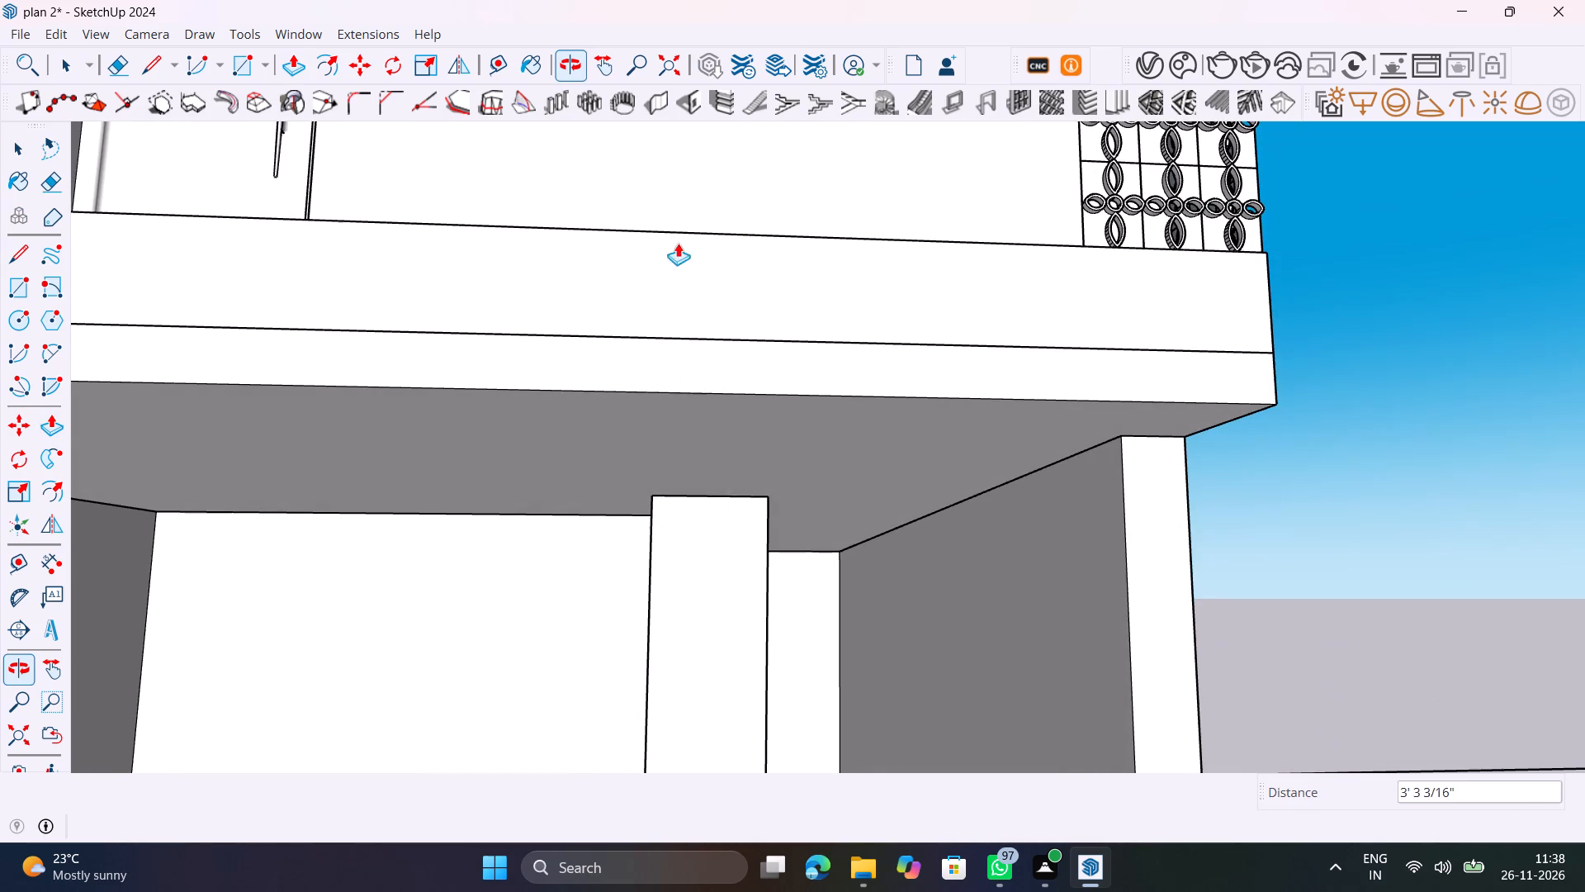
click(1124, 434)
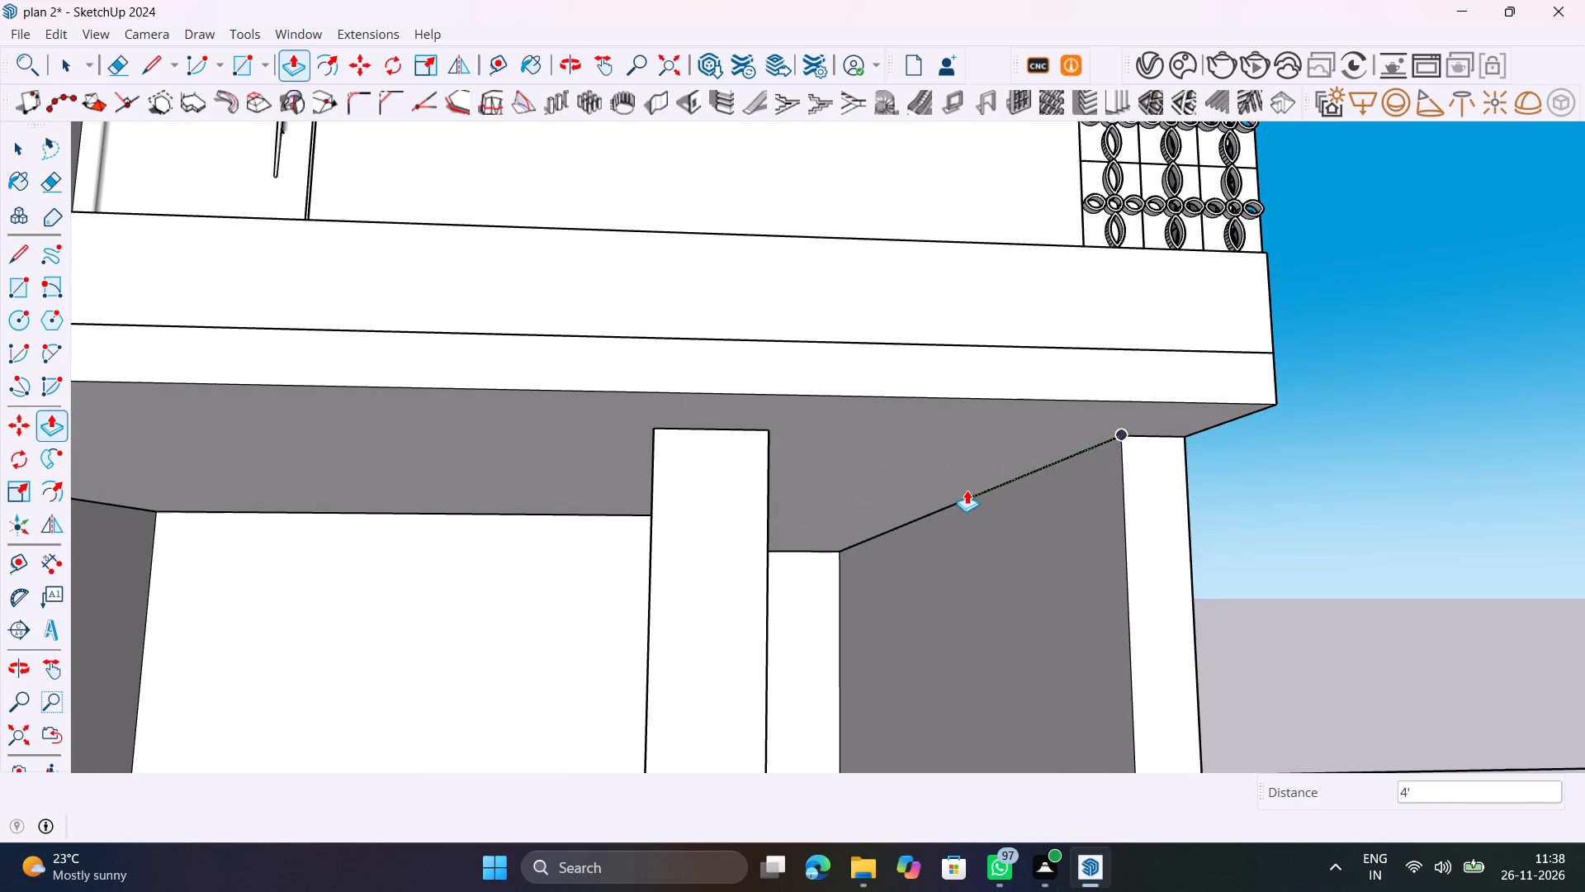
scroll(967, 490, down, 6)
key(space)
Measure the clear width of the narrow ground-floor opening between the extended front column and the adjacent side wall.
middle_drag(1173, 459, 1033, 619)
scroll(1085, 505, down, 6)
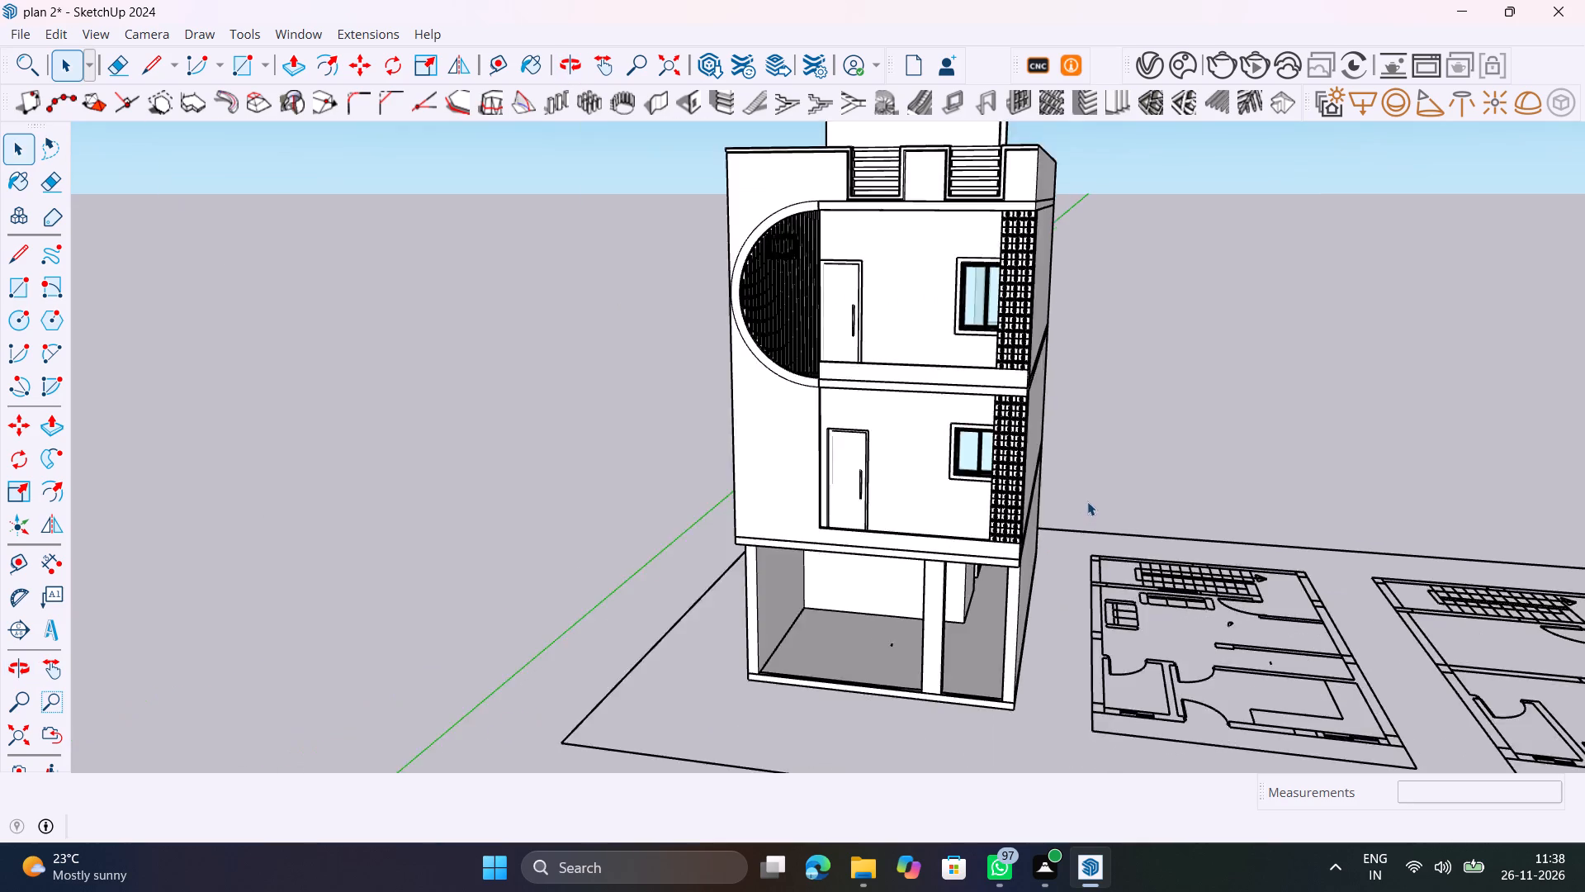
scroll(1087, 501, down, 2)
scroll(980, 631, up, 10)
shift+scroll(821, 609, up, 1)
shift+middle_drag(821, 609, 792, 603)
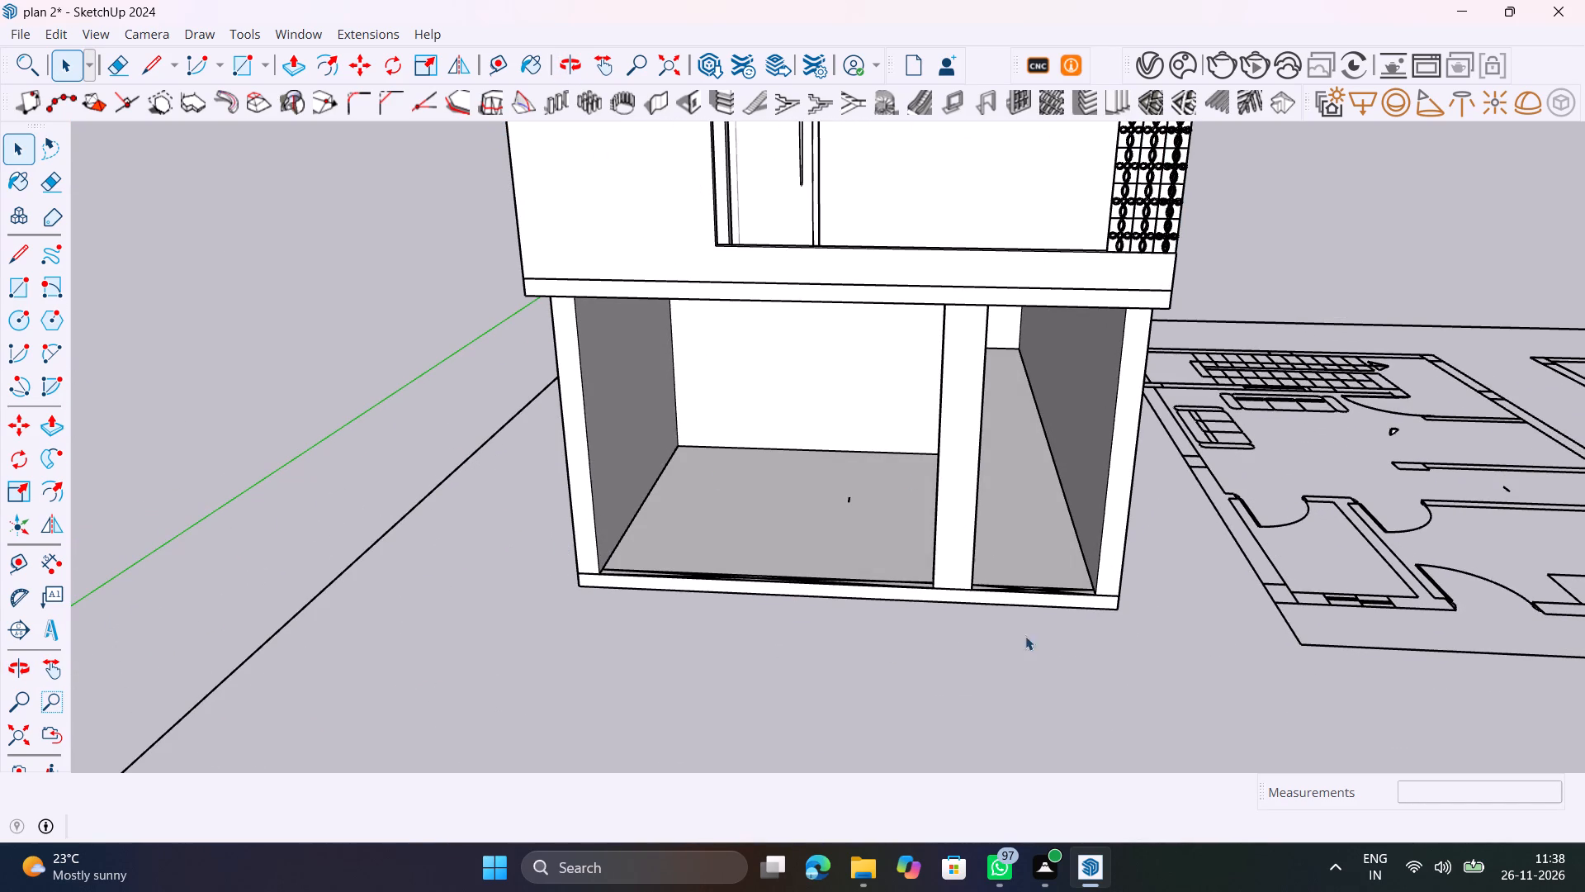
scroll(1041, 574, up, 6)
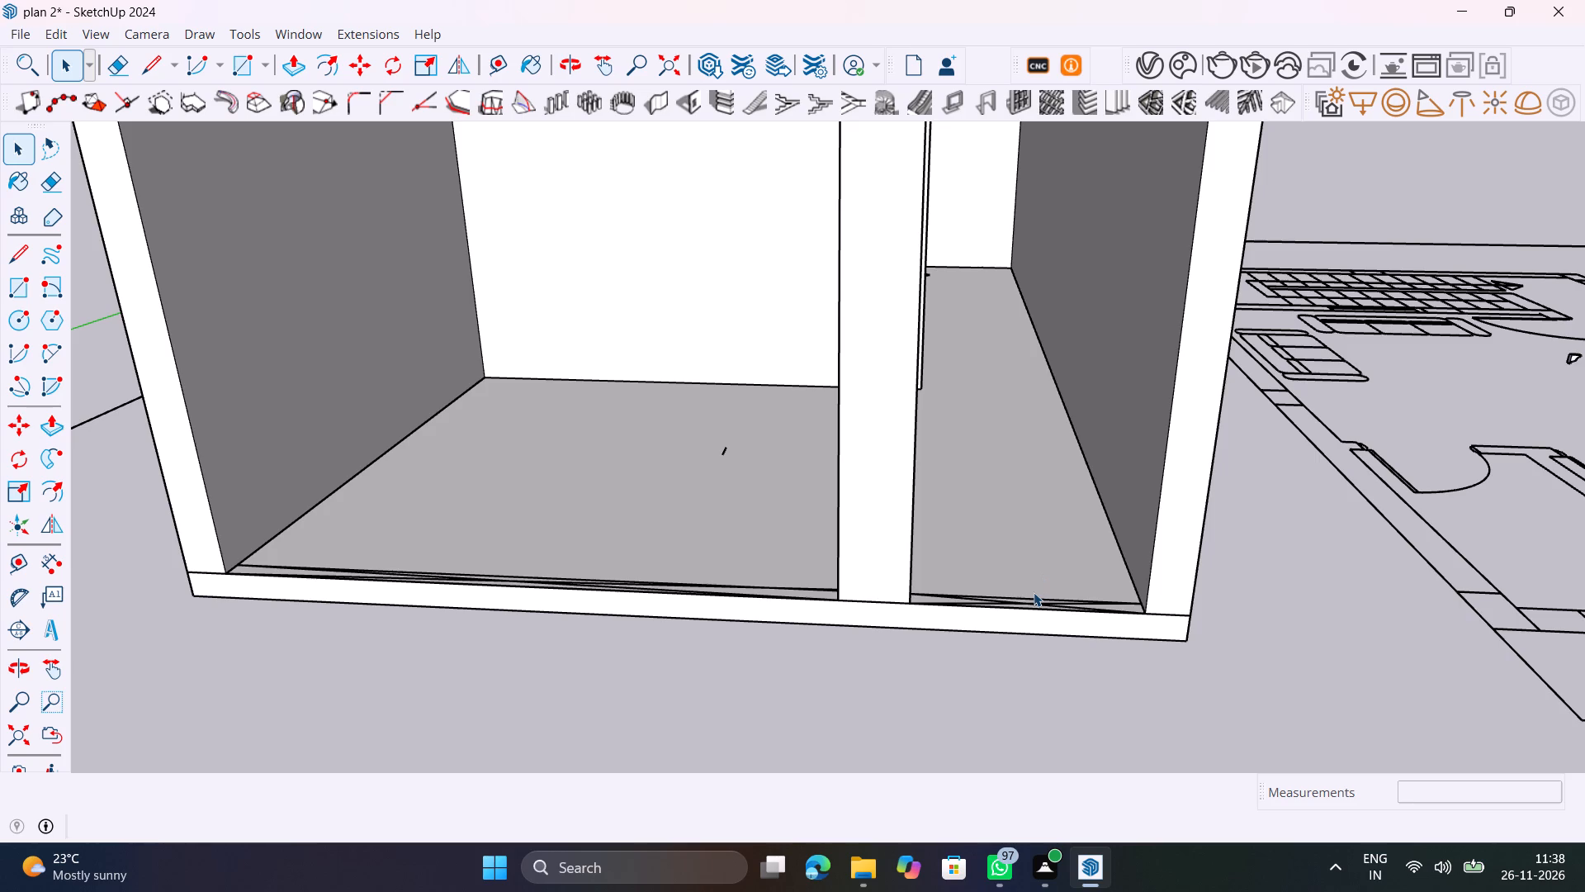
shift+middle_drag(1033, 592, 889, 589)
click(60, 564)
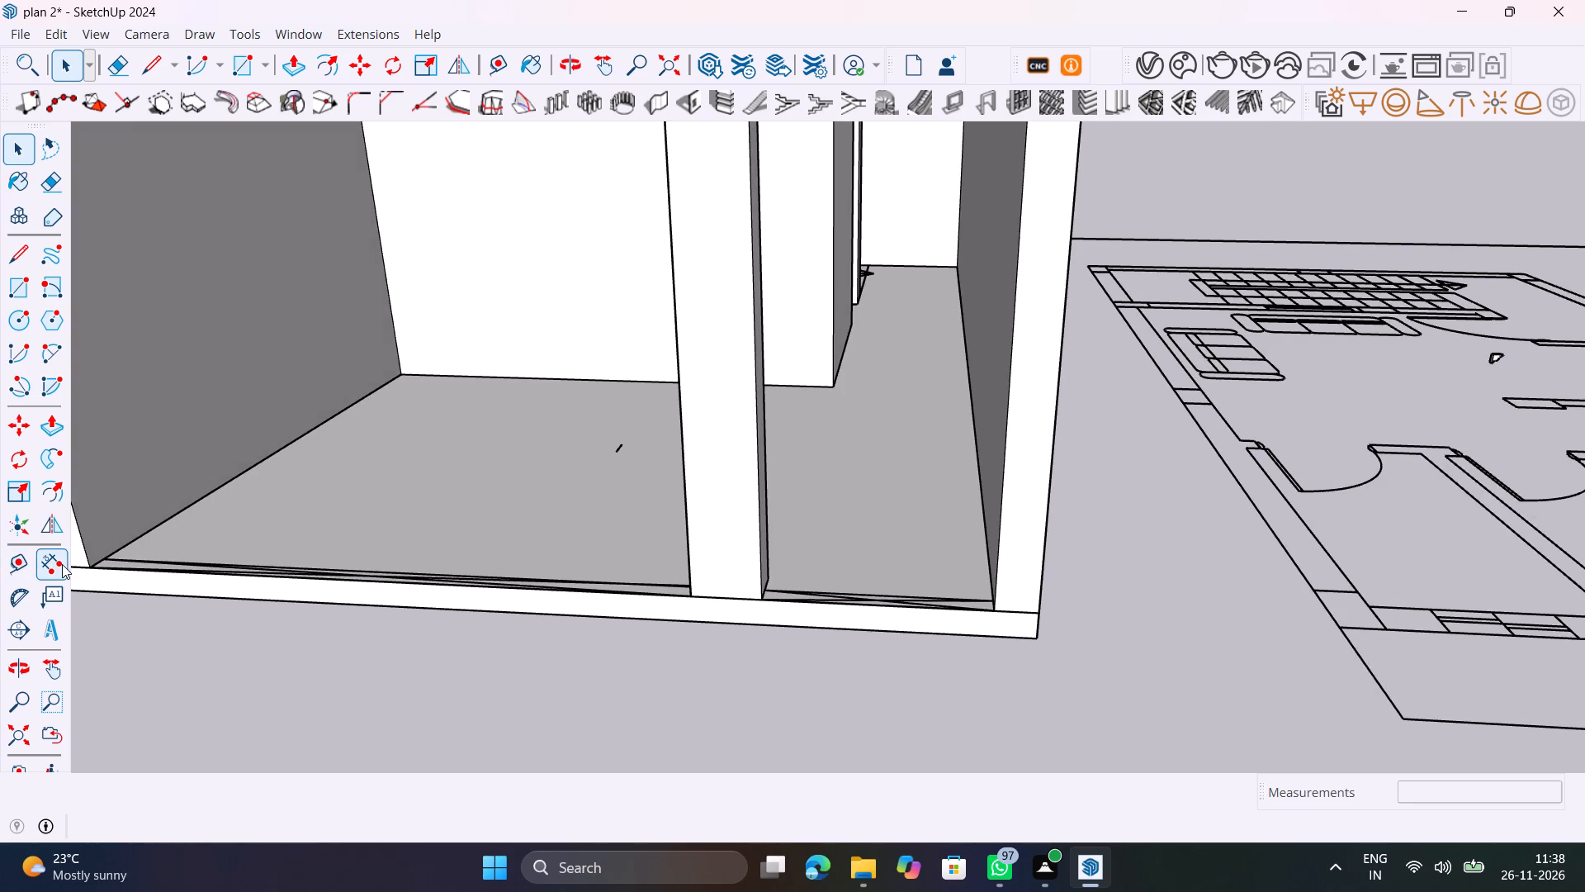
click(761, 597)
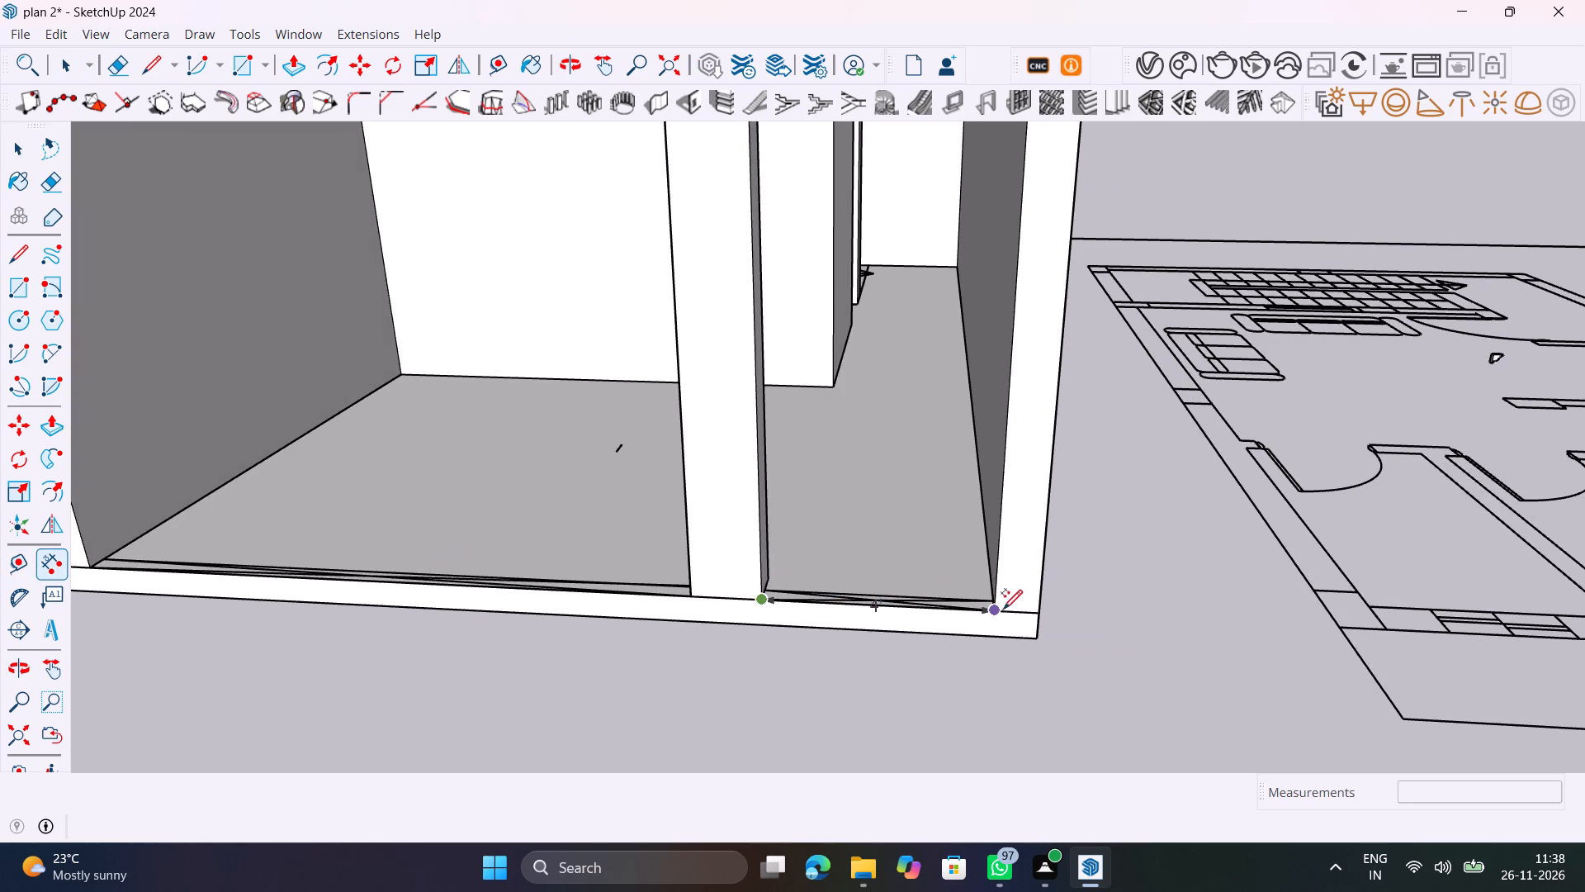
click(1002, 608)
key(Escape)
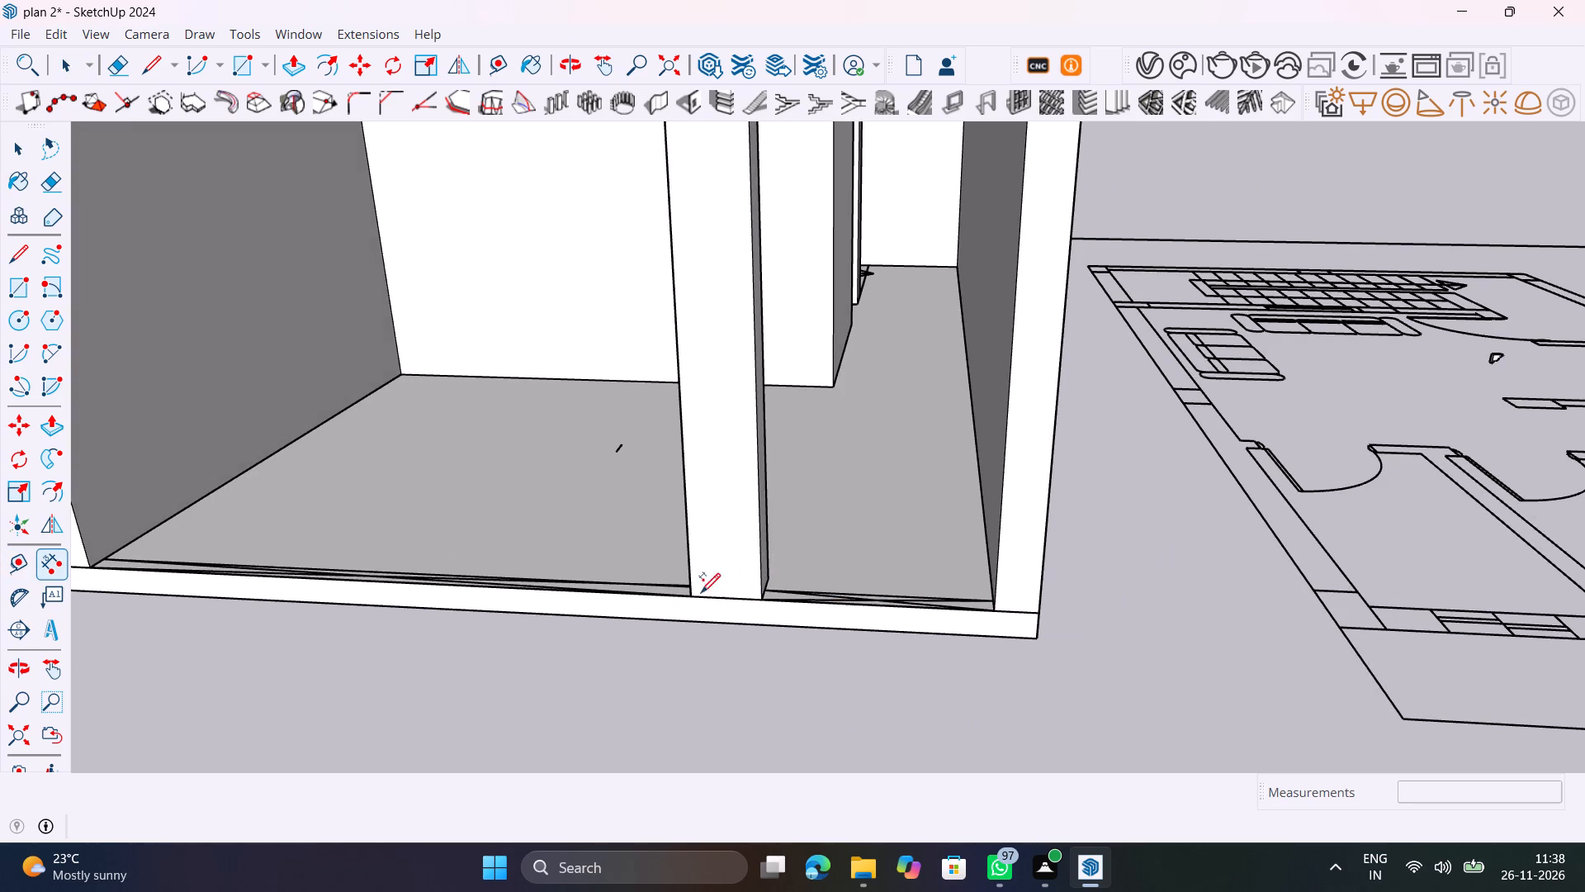
Measure the clear width of the wider ground-floor front opening, from the column to the opposite side wall.
click(692, 595)
shift+middle_drag(594, 591, 1125, 672)
shift+scroll(1127, 672, up, 1)
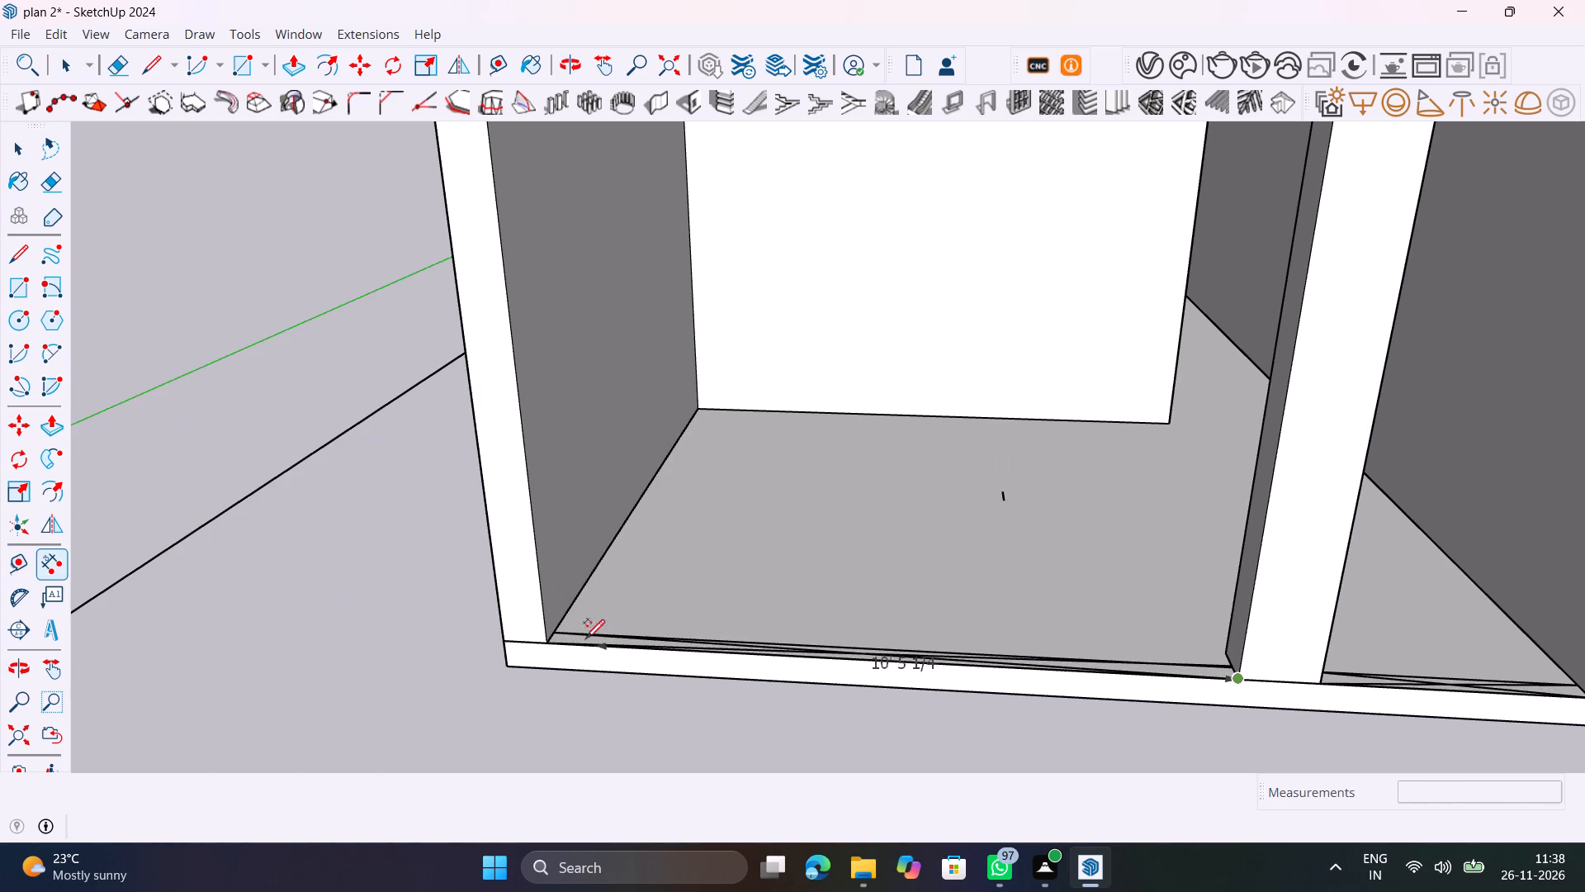
click(558, 640)
scroll(499, 676, down, 4)
key(Escape)
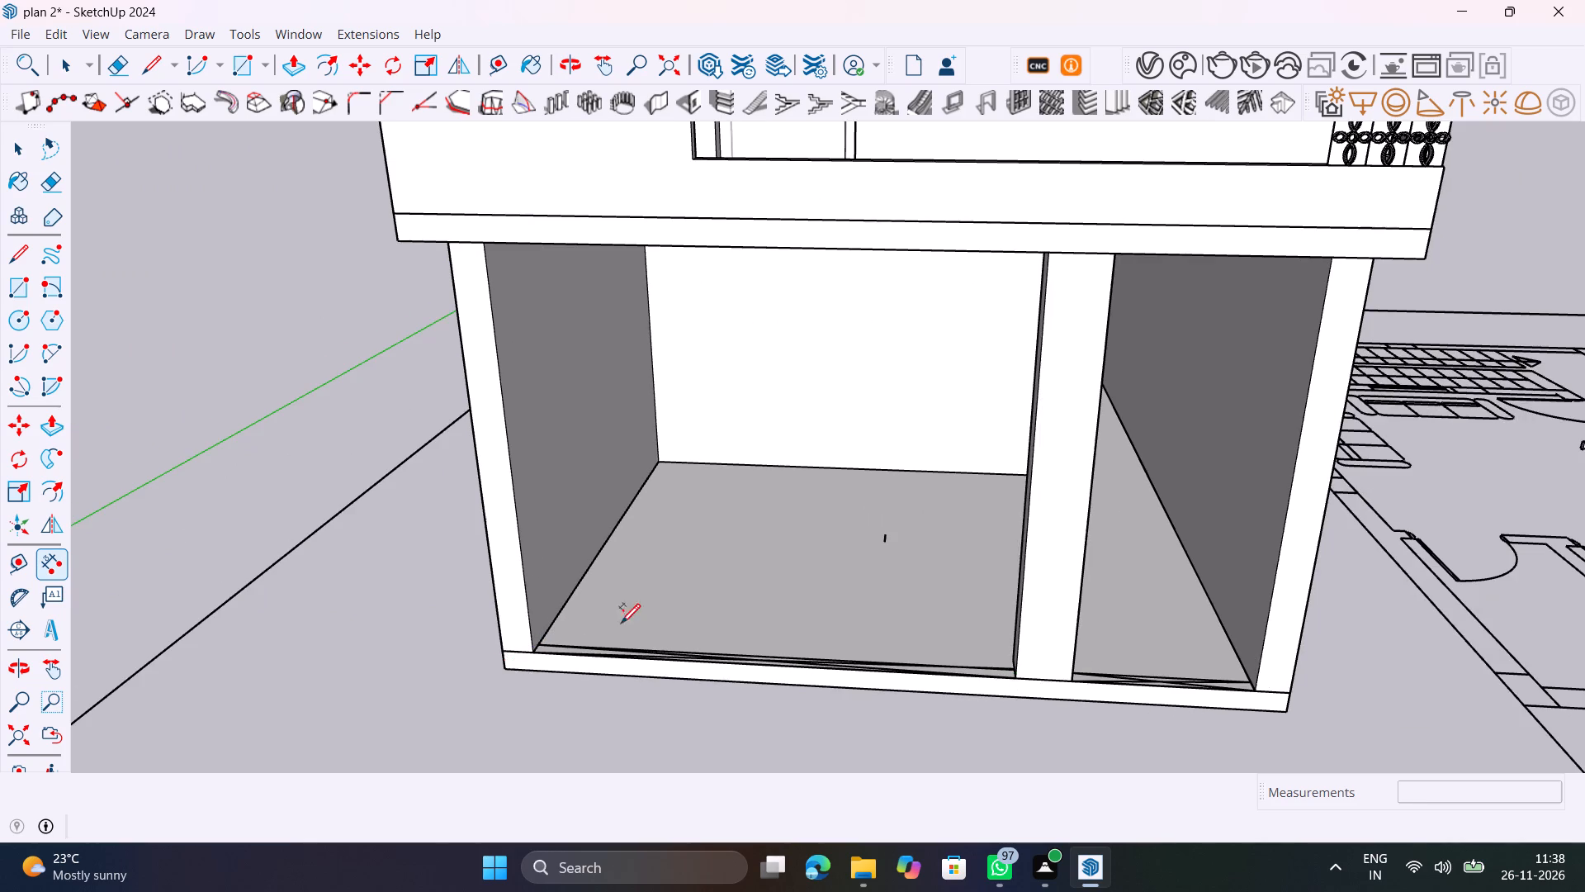
Measure the overall width of the building's front base edge from corner to corner.
scroll(653, 604, down, 4)
scroll(952, 709, up, 4)
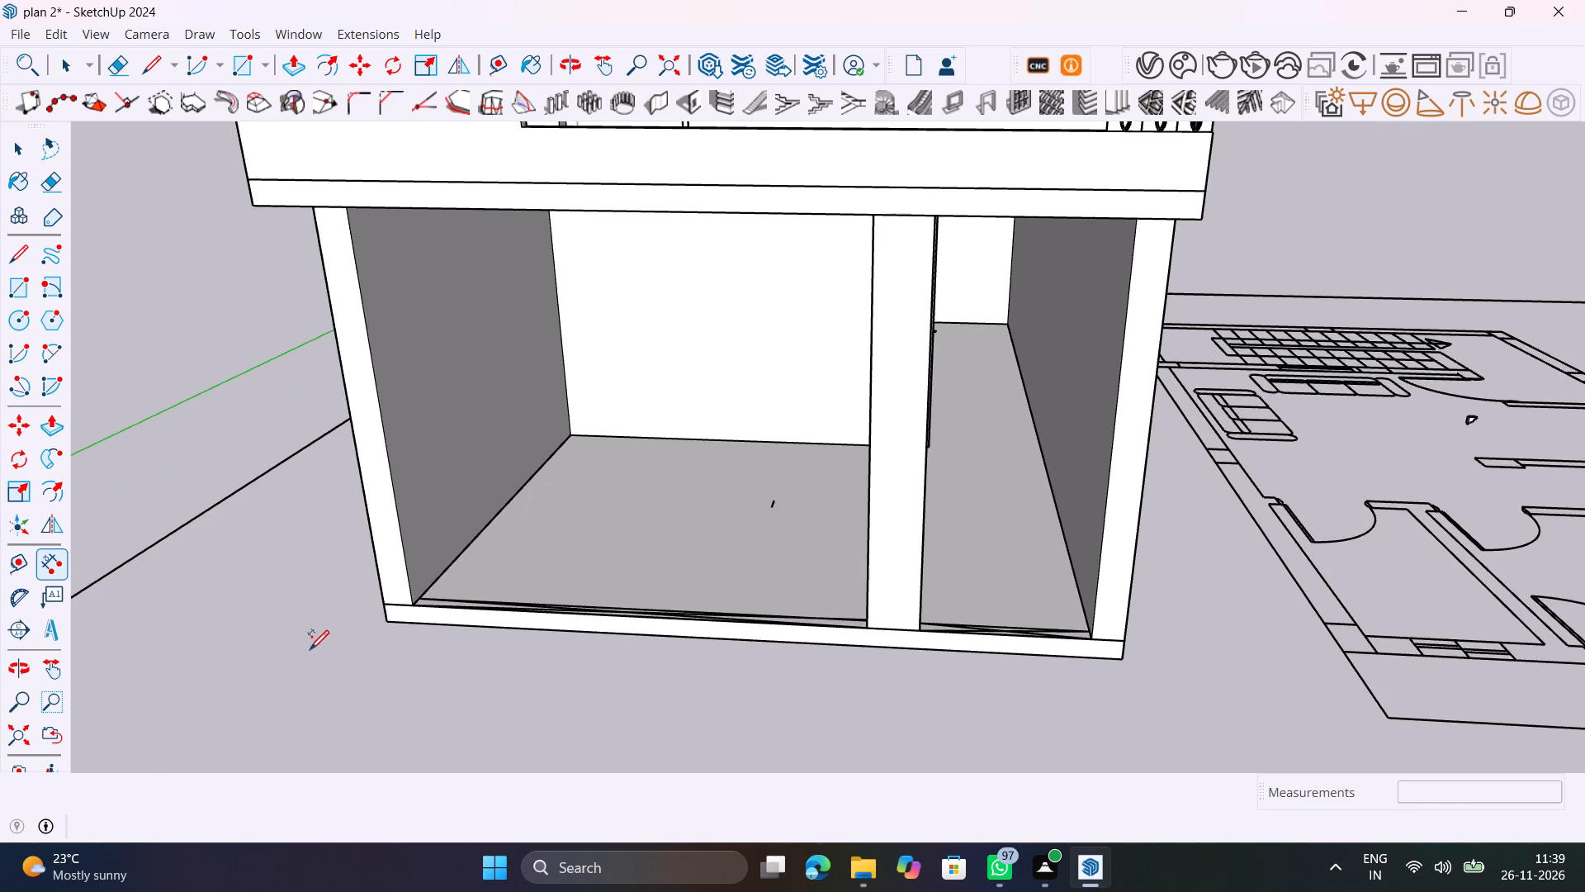
click(386, 618)
click(1120, 659)
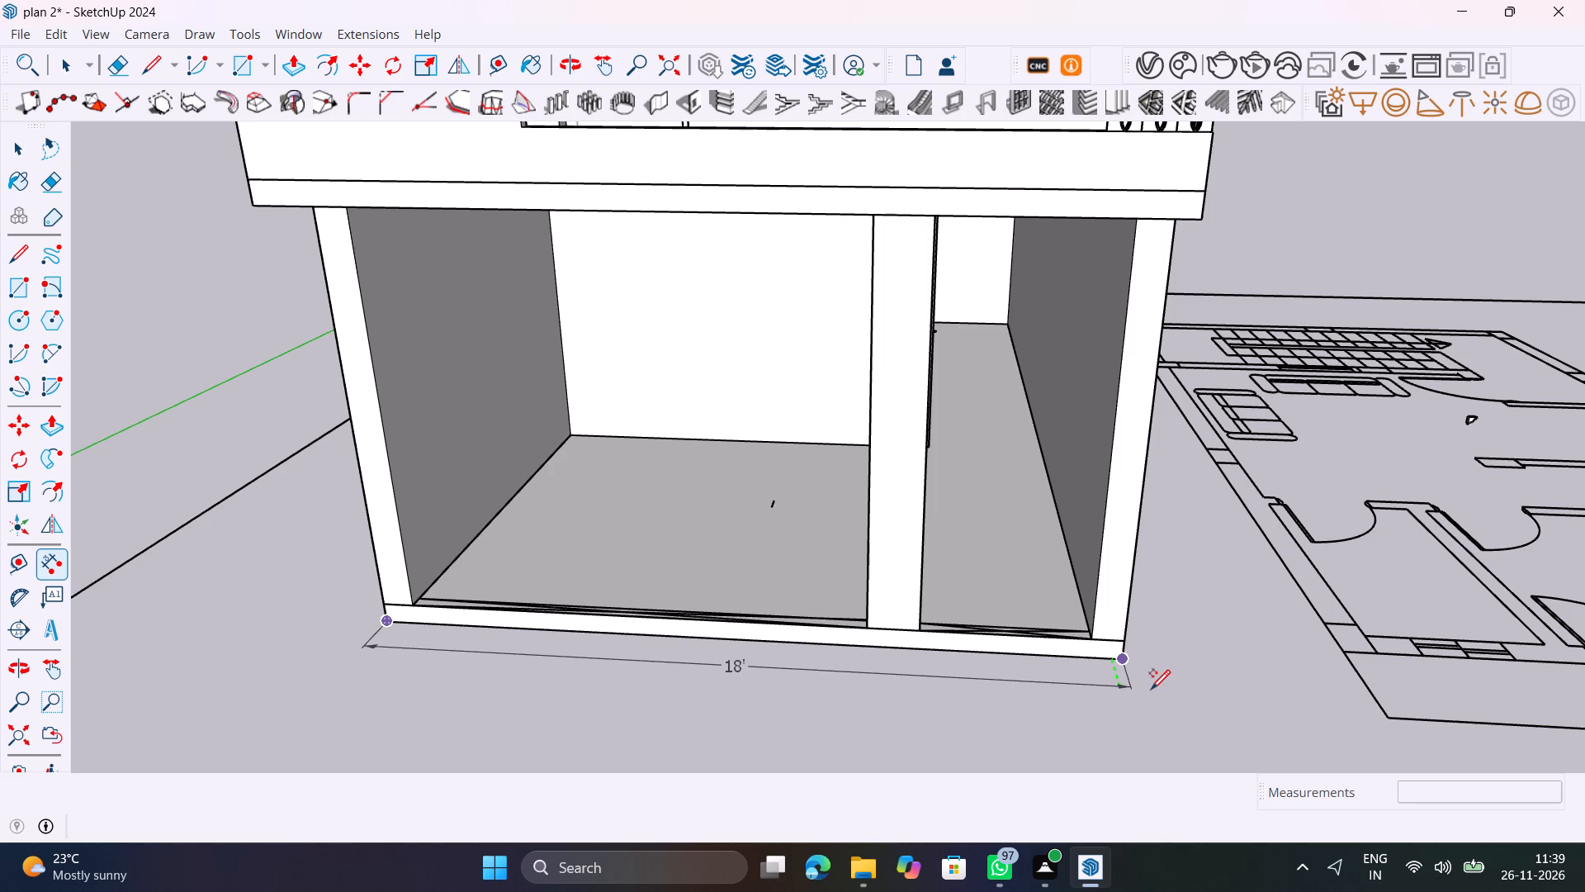
key(Escape)
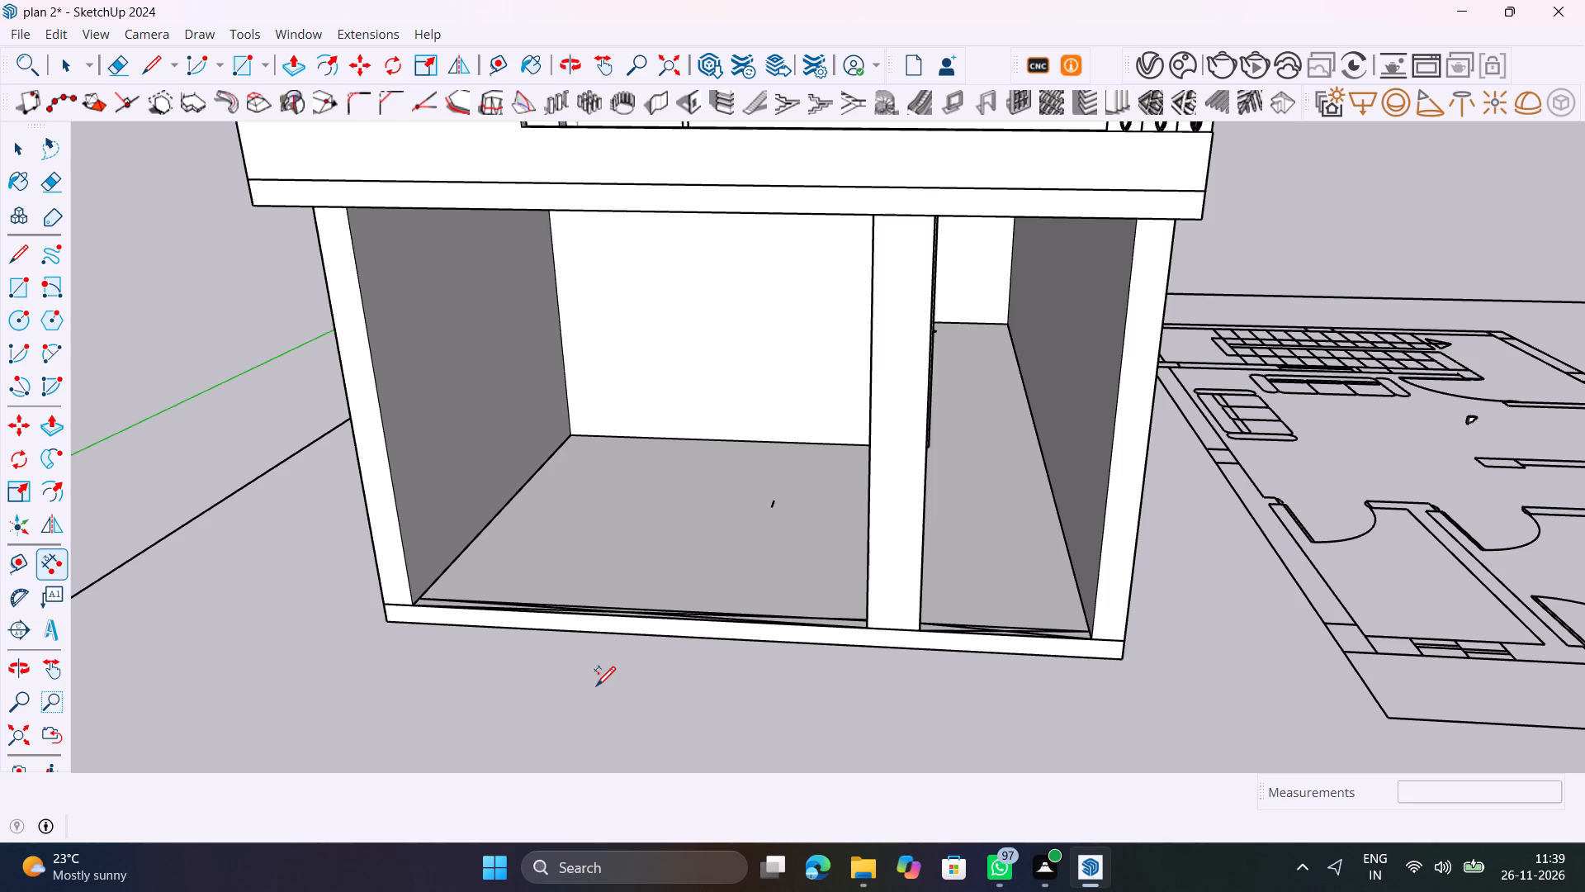
scroll(596, 685, up, 5)
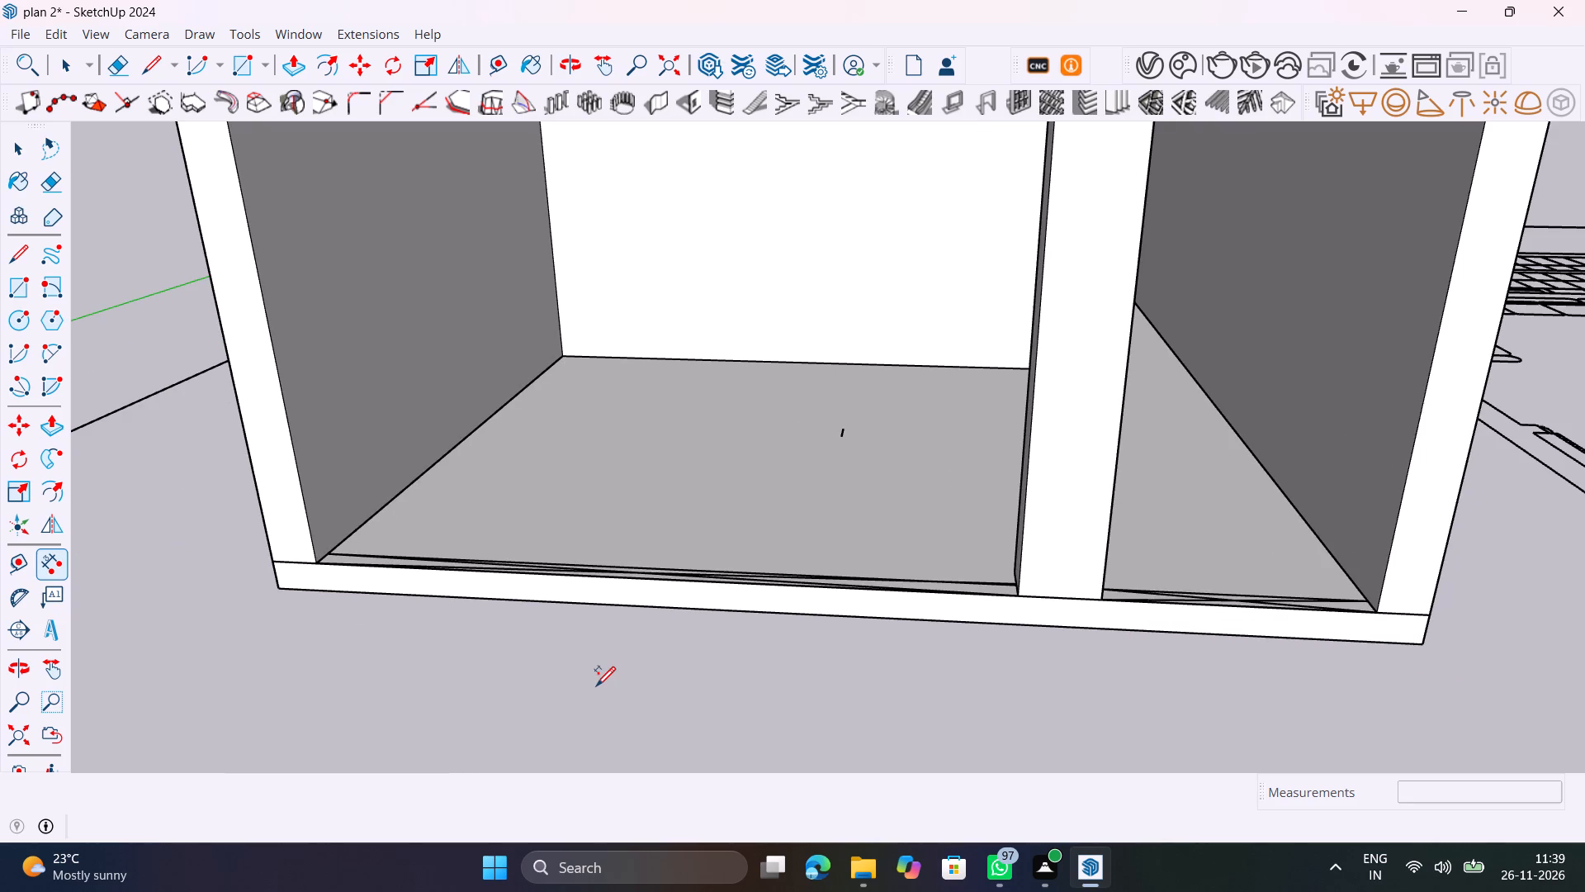
key(space)
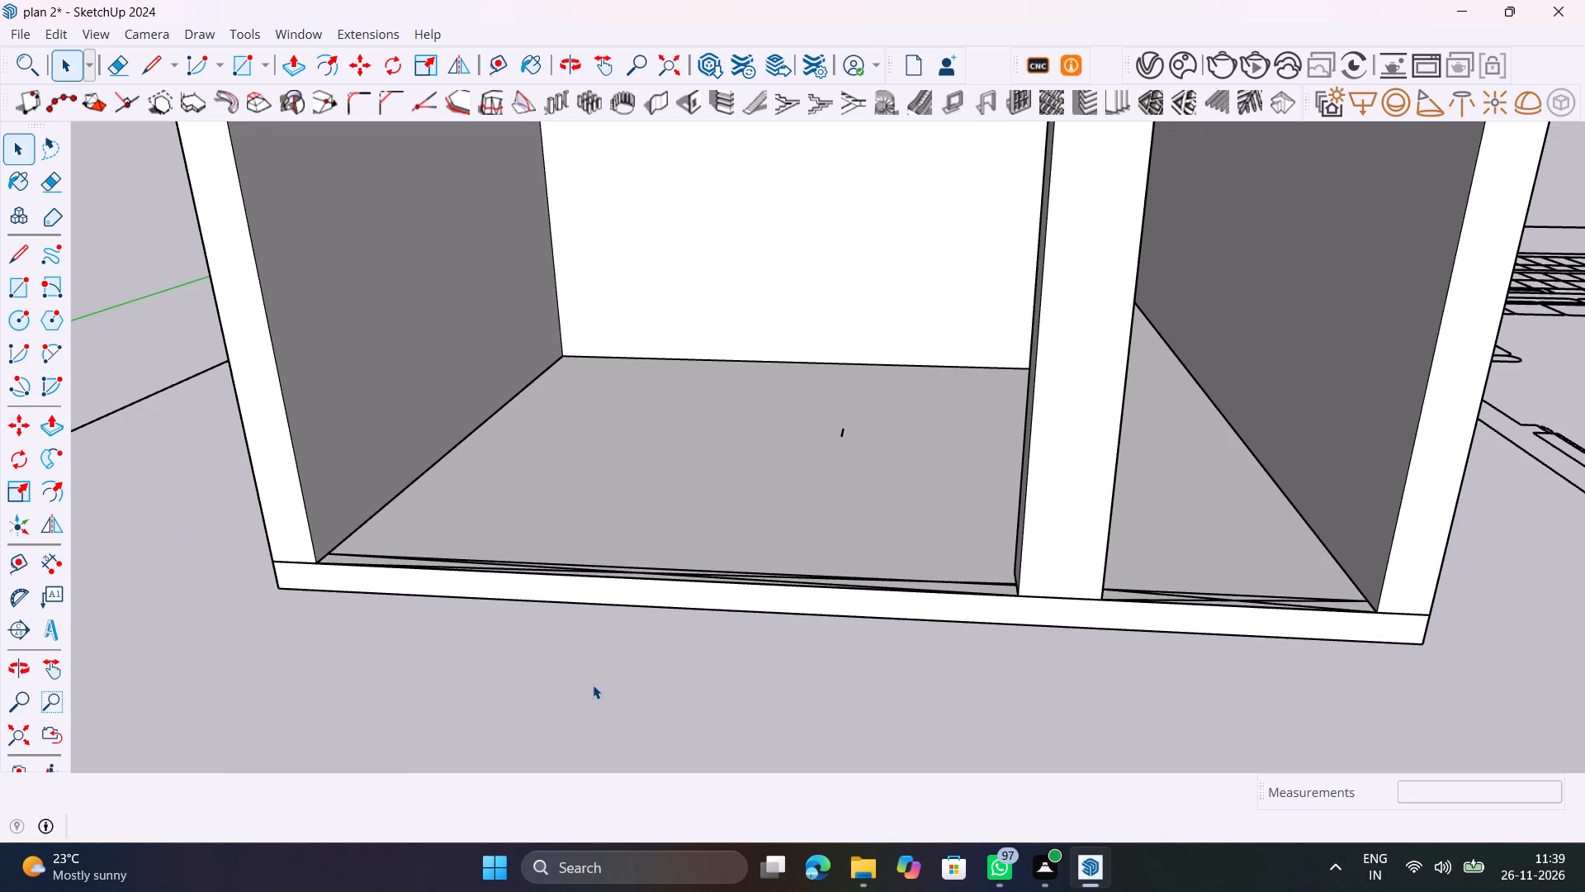
Delete the 18' dimension along the base of the building's rear wall.
middle_drag(518, 682, 508, 715)
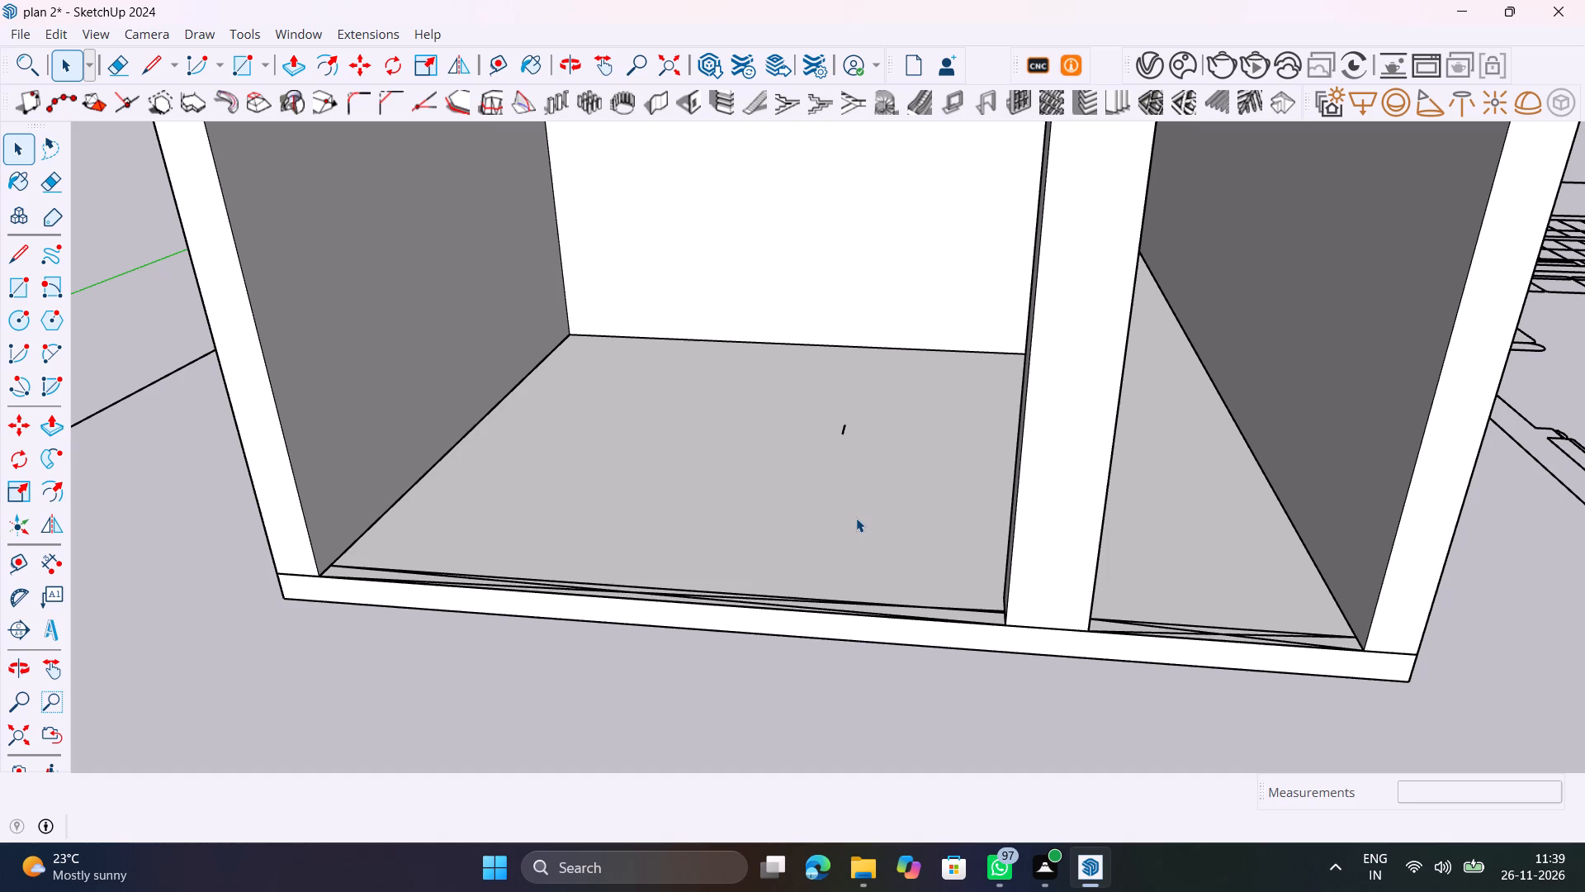
middle_drag(837, 516, 291, 507)
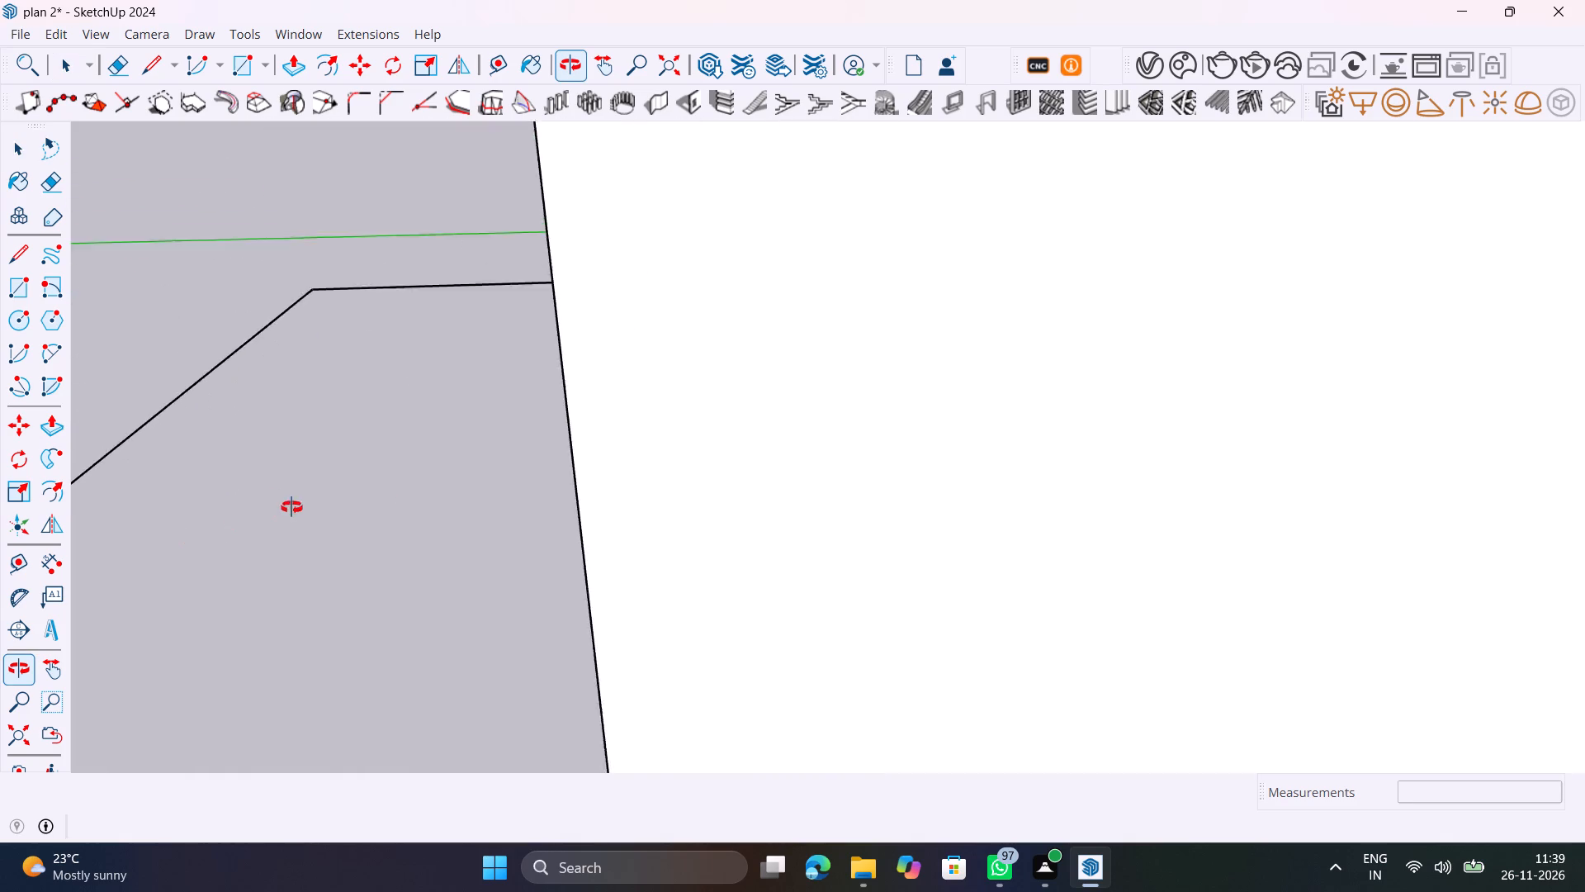
middle_drag(291, 507, 303, 505)
scroll(301, 505, down, 11)
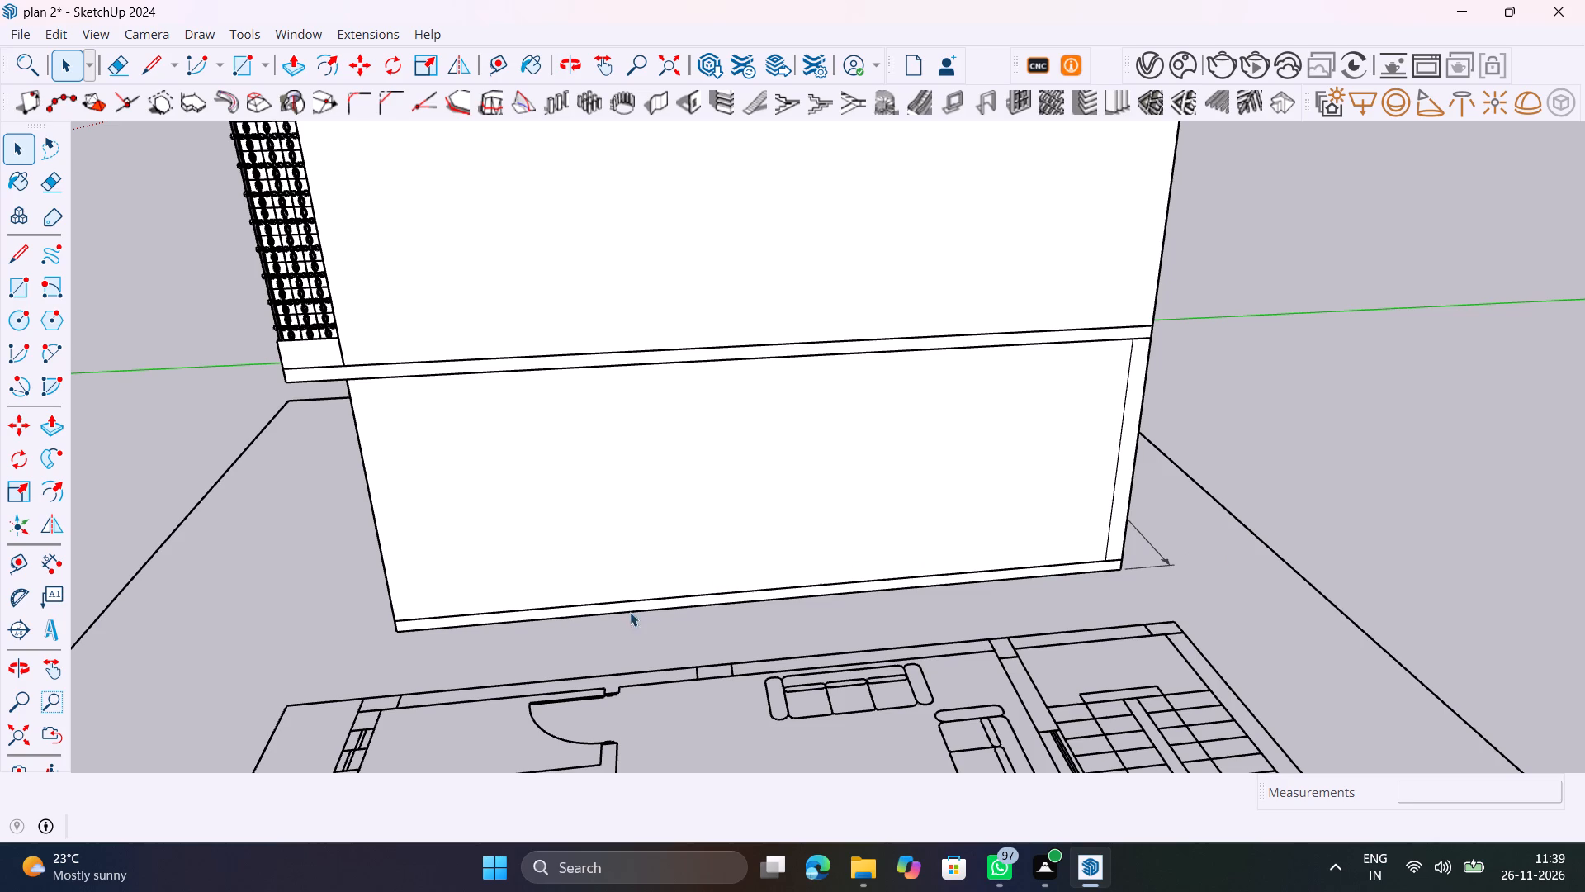
middle_drag(676, 629, 140, 680)
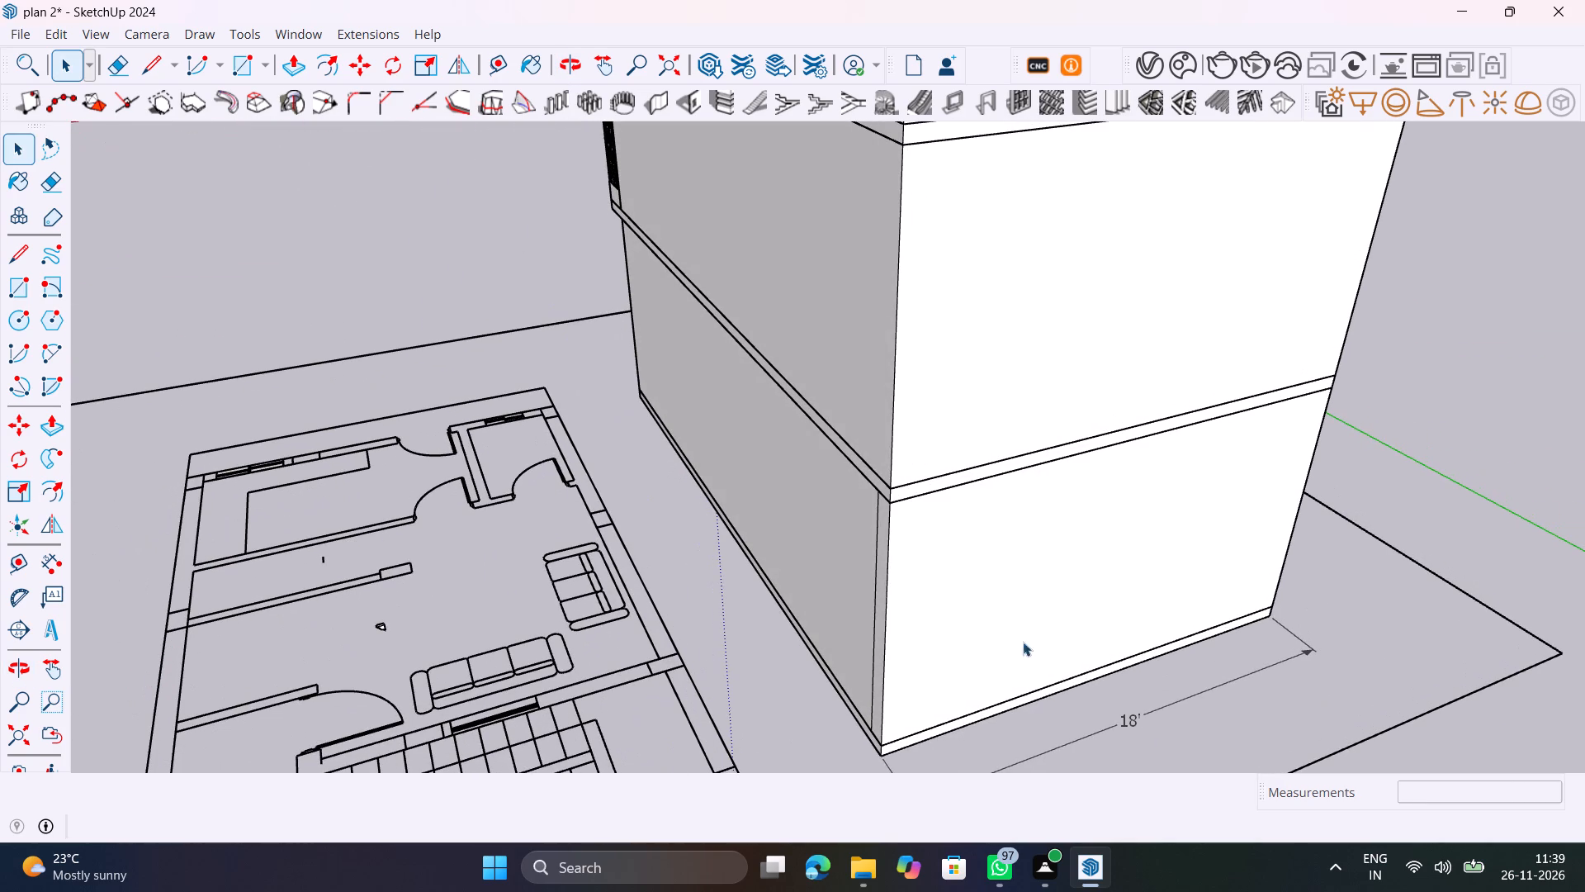
click(1132, 724)
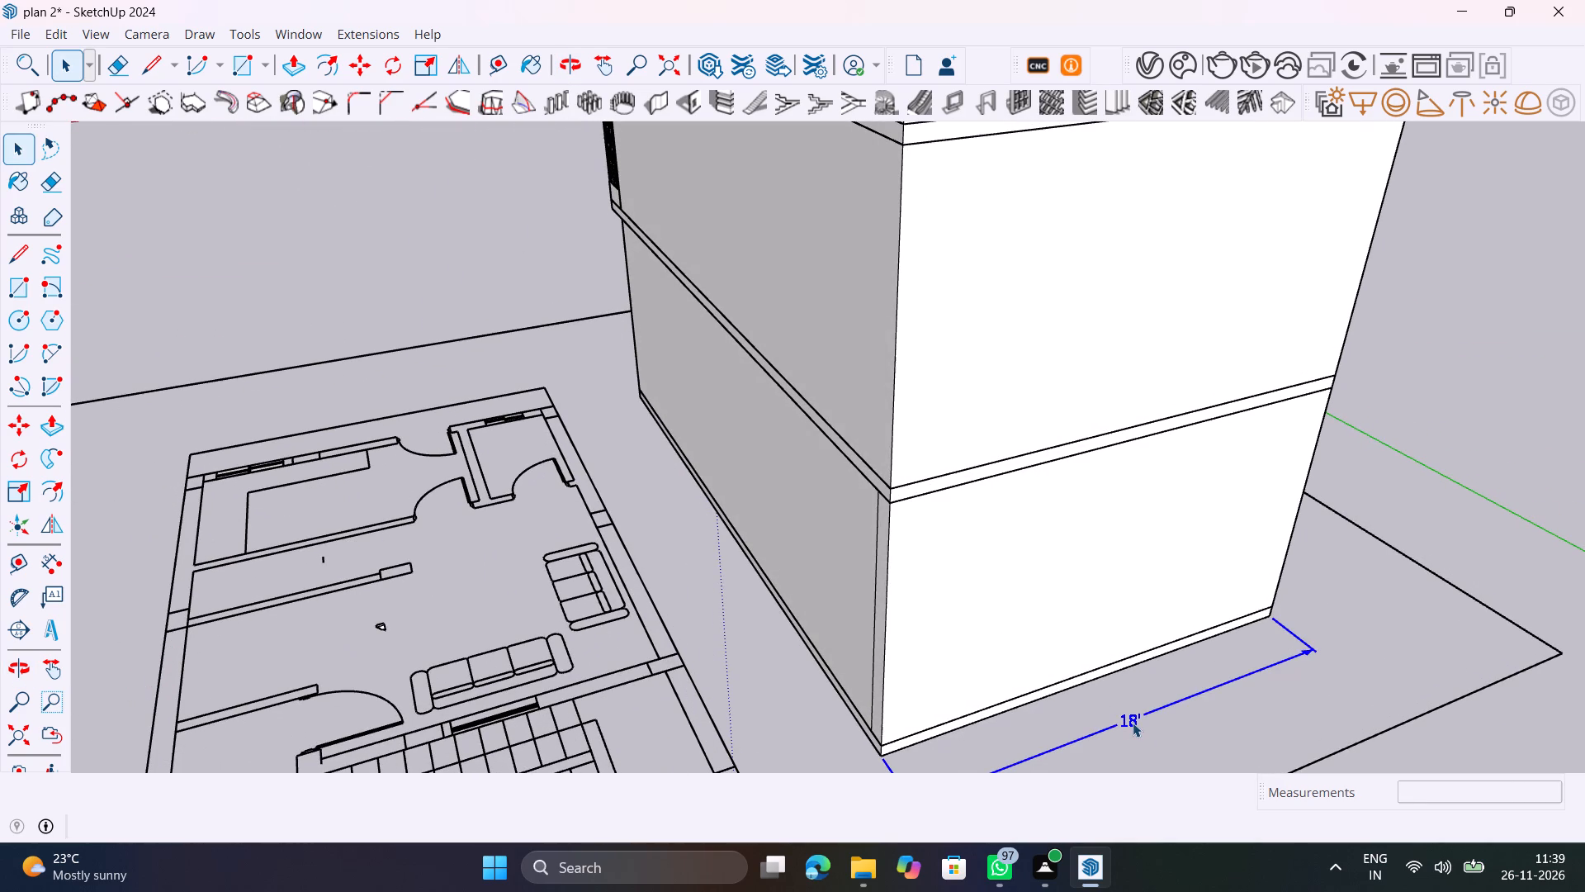
key(Delete)
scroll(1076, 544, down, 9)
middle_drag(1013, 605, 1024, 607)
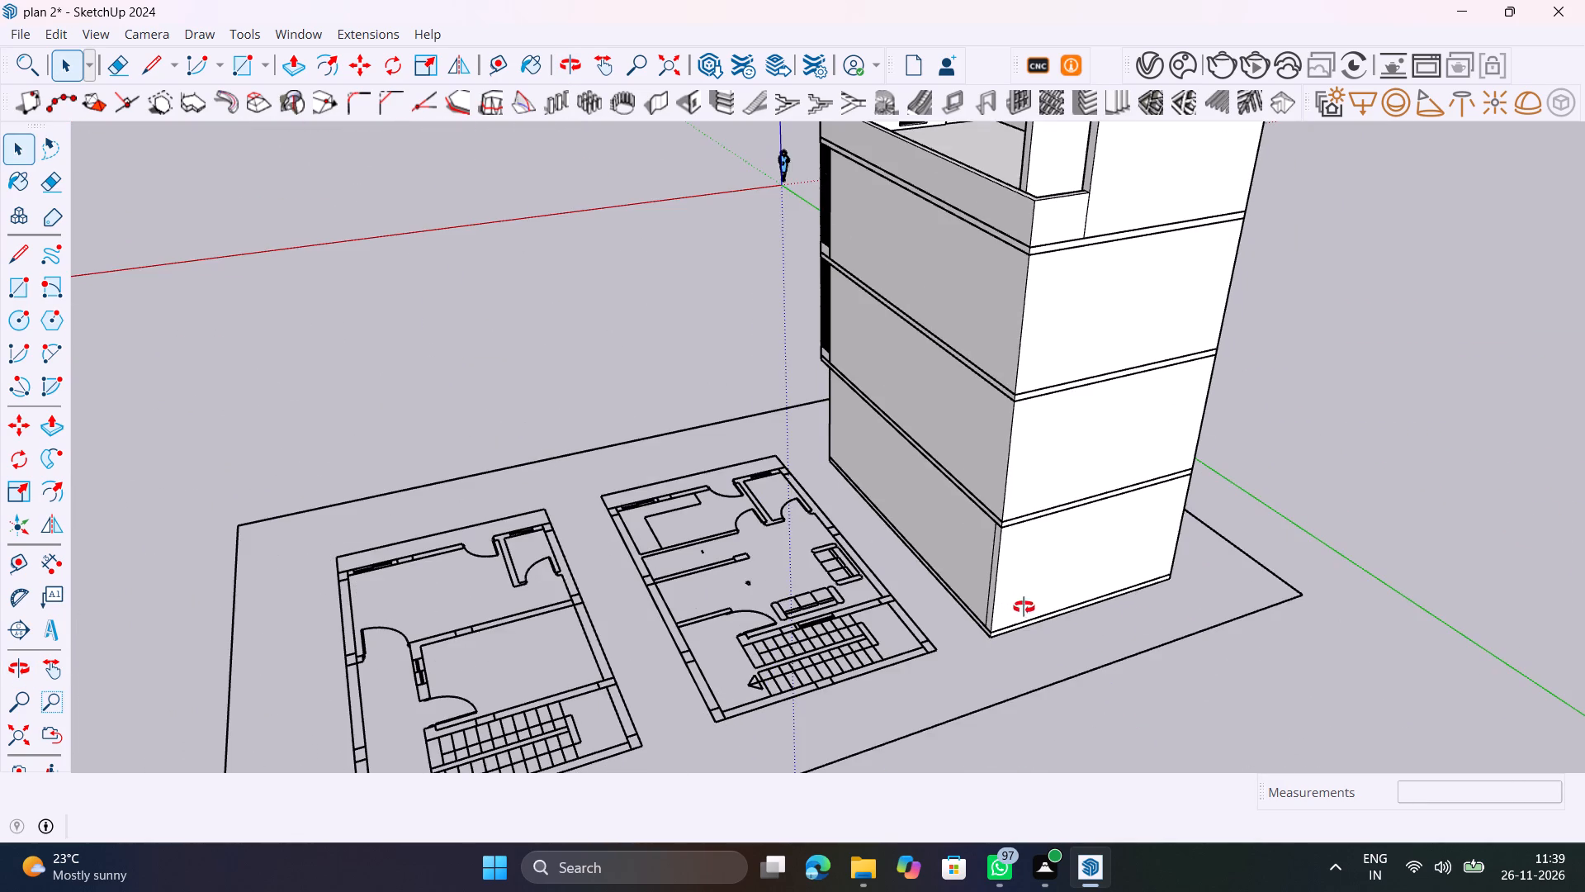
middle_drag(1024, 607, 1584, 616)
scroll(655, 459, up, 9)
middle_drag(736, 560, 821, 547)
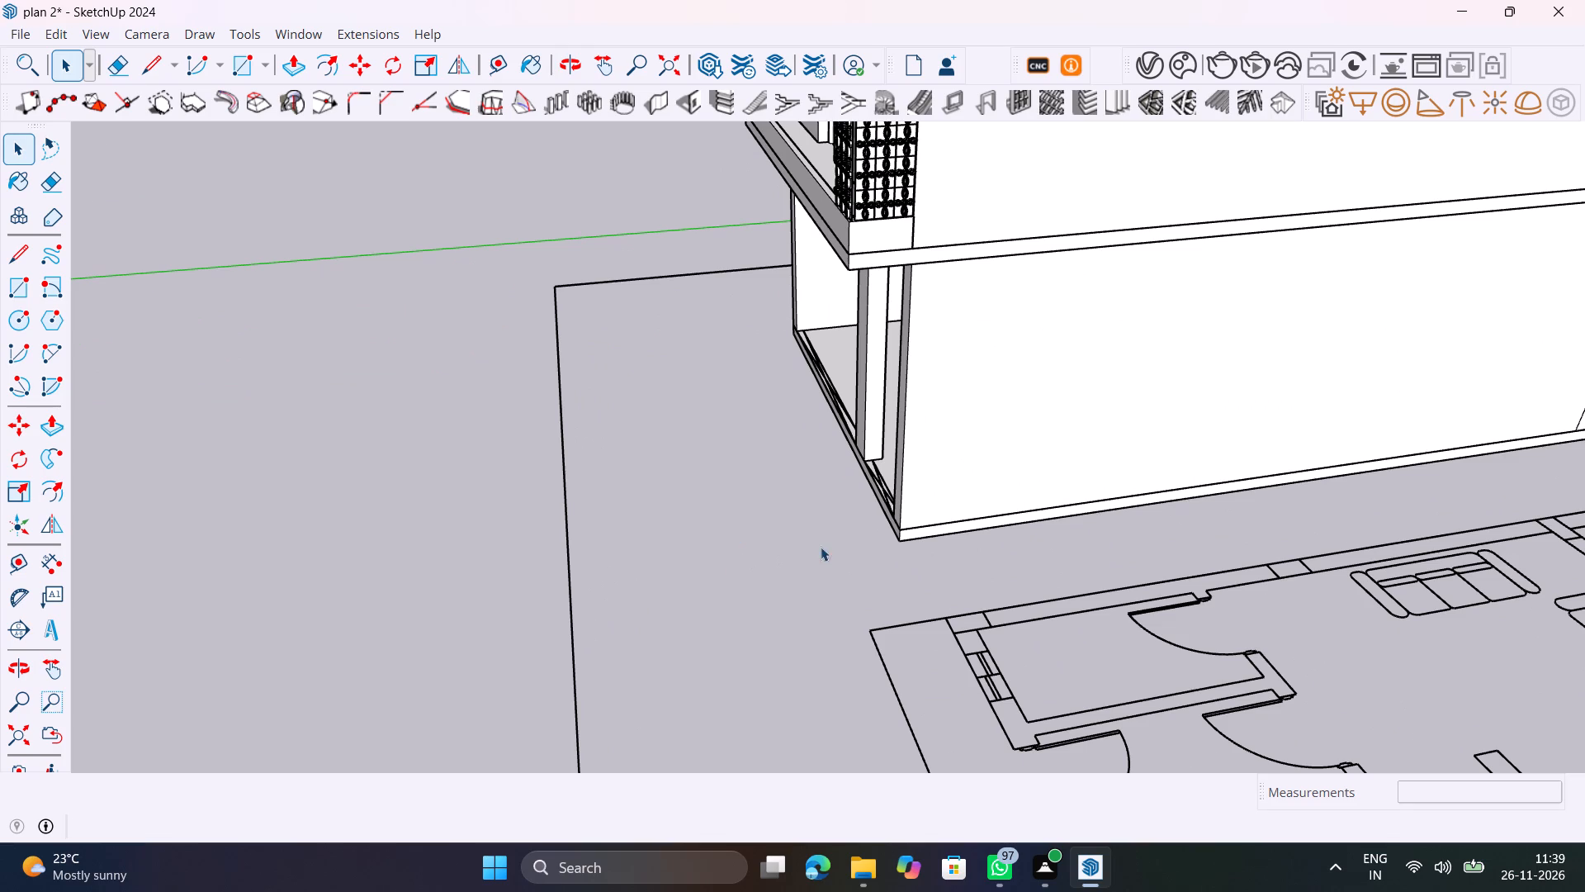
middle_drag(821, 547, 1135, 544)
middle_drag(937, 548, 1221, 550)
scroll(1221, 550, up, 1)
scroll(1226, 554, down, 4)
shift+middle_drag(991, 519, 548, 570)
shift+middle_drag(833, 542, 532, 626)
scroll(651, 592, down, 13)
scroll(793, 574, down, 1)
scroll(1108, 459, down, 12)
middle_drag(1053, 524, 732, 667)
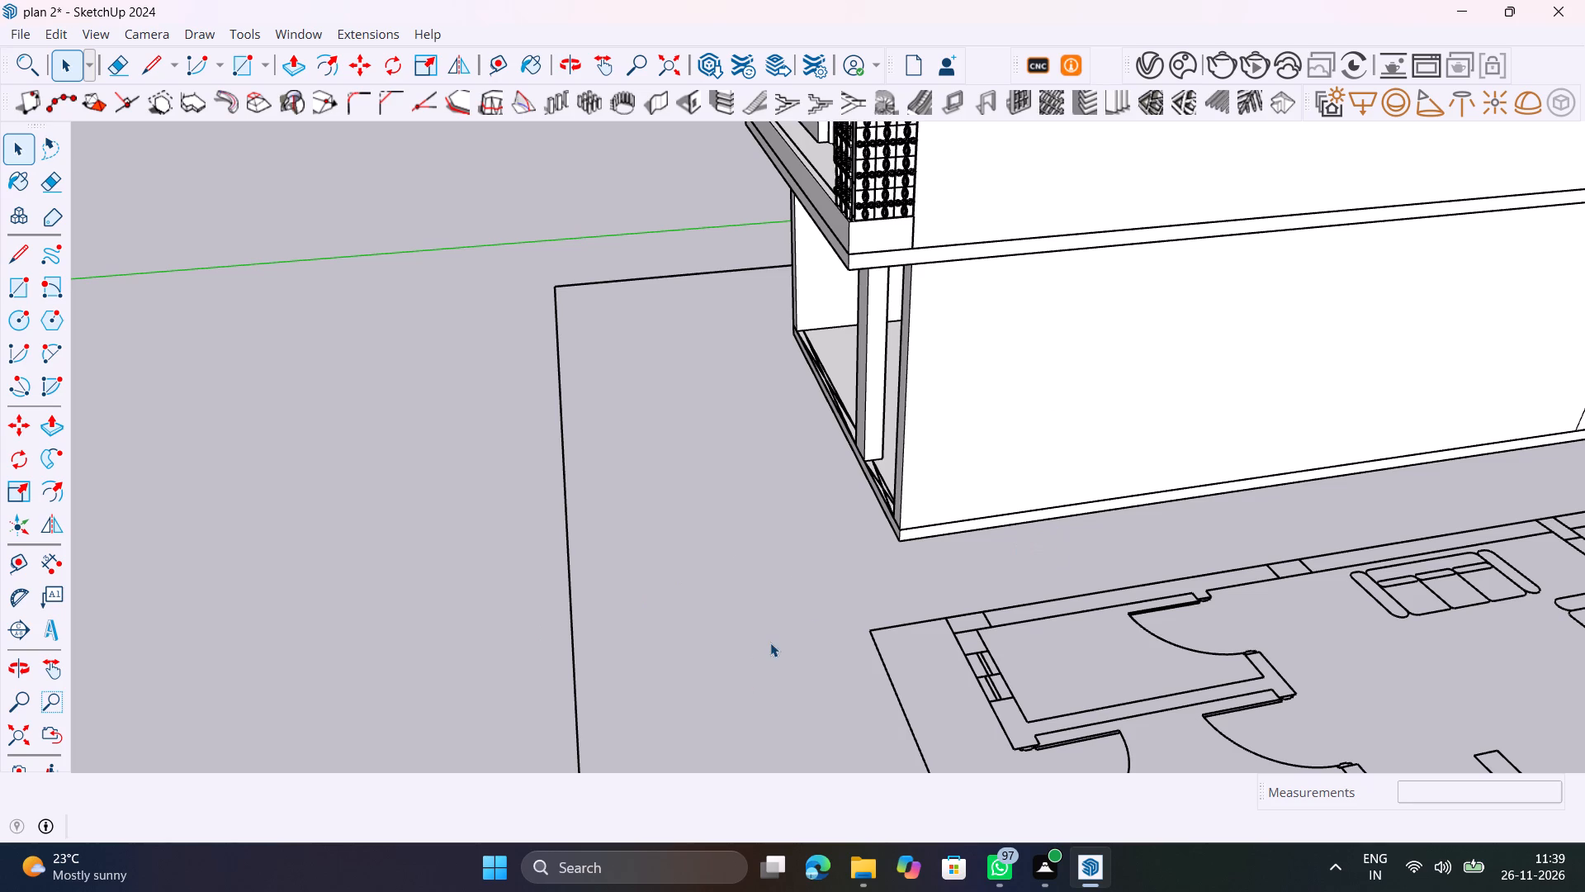
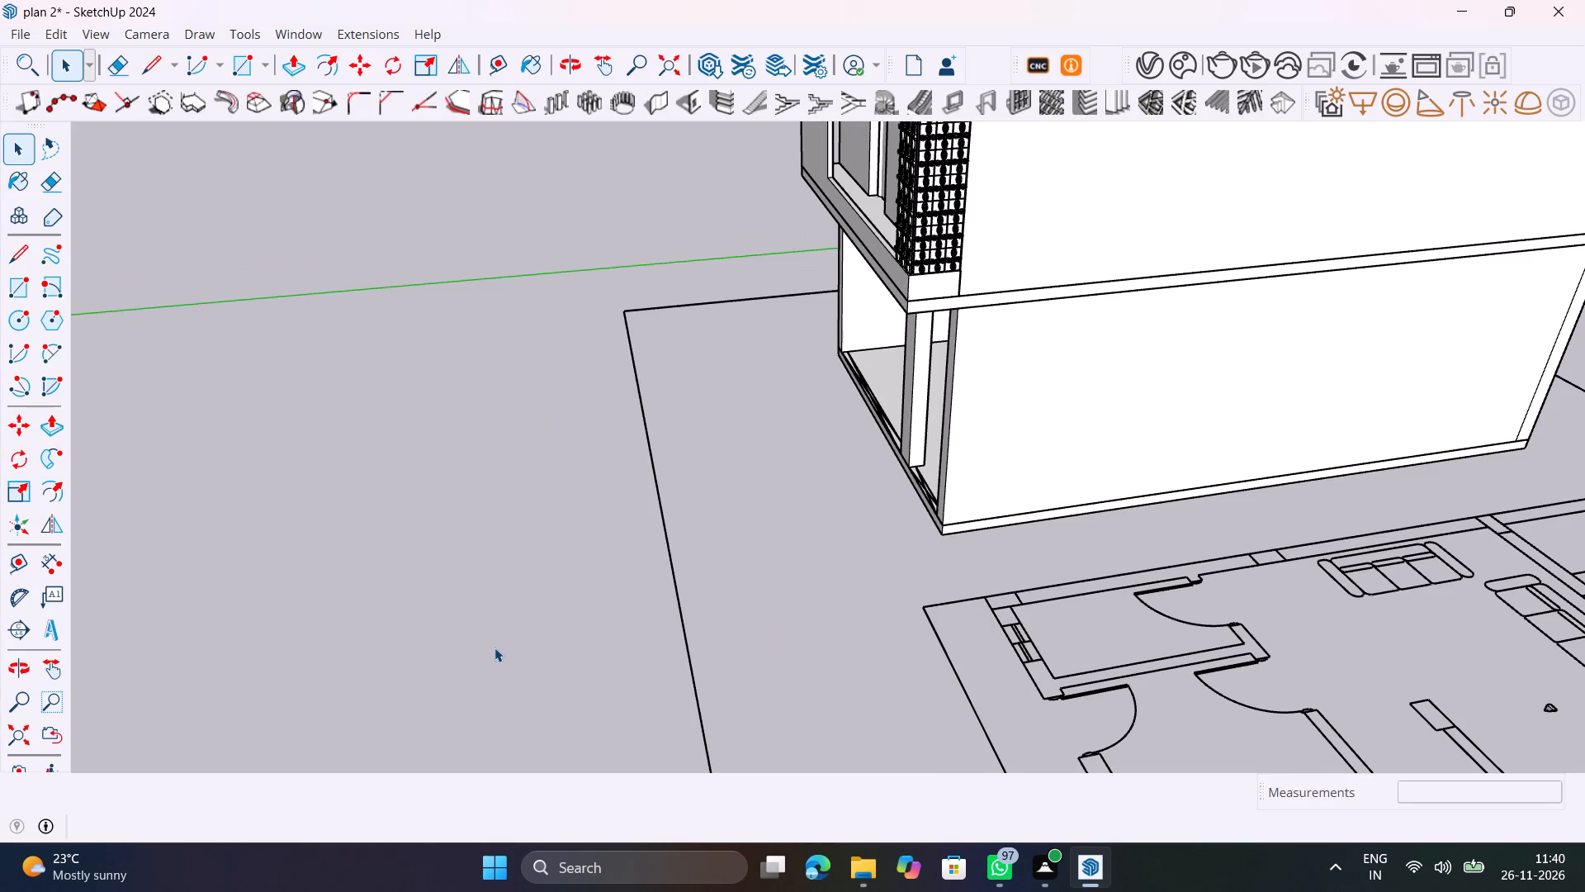
Save the plan 2 model.
key(ctrl+s)
Examine the front rooms, doors and window openings on the floor plans beside the building.
middle_drag(706, 726, 1044, 746)
middle_drag(1044, 746, 1352, 766)
scroll(679, 513, up, 5)
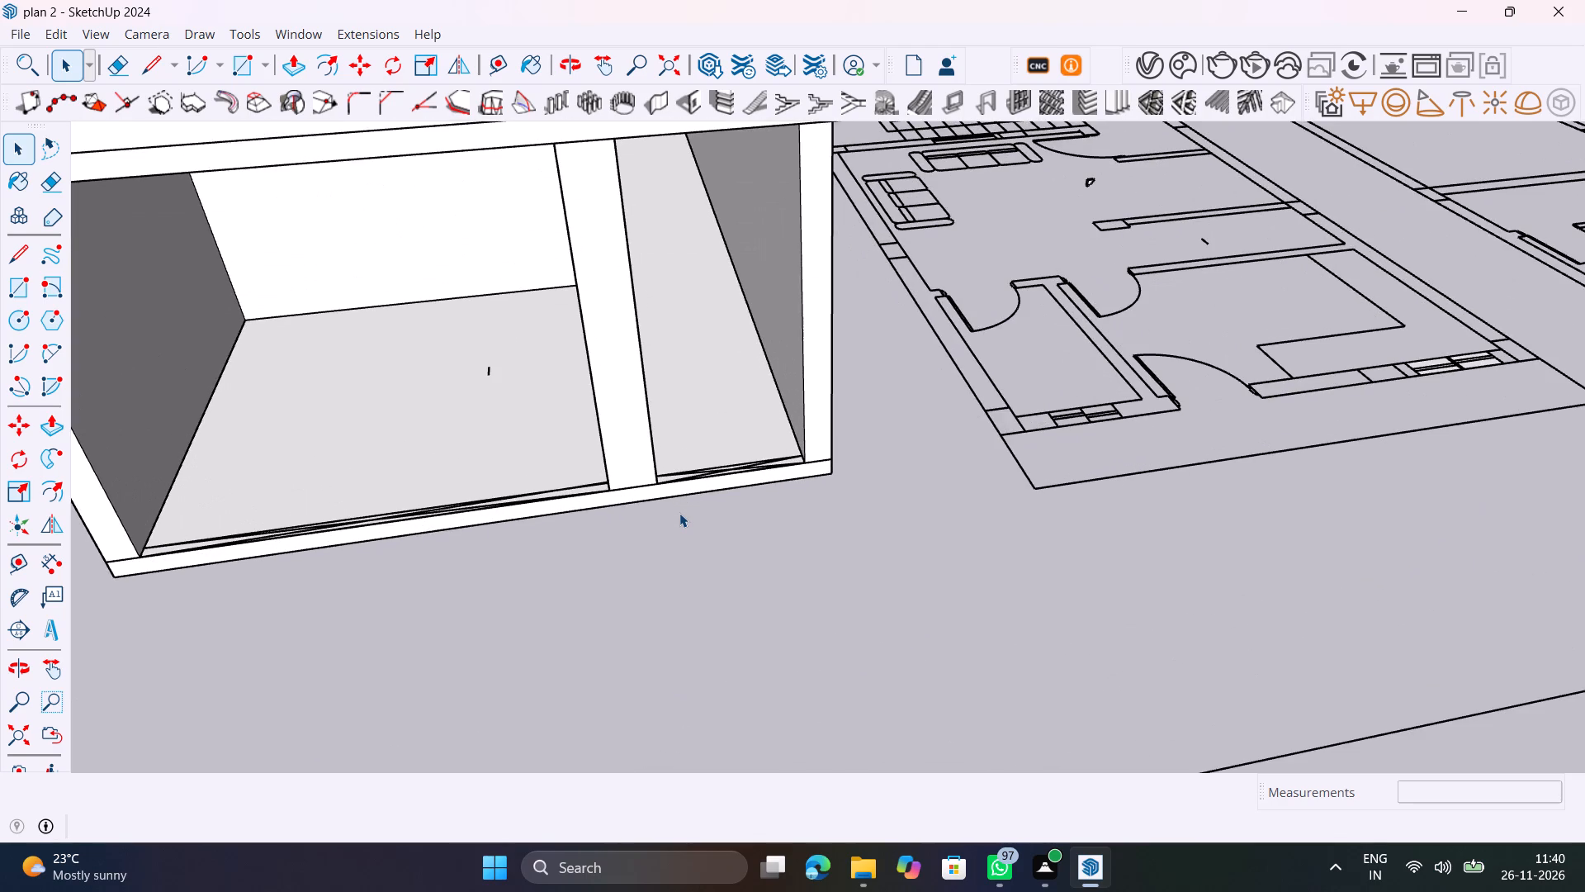
shift+middle_drag(688, 519, 160, 676)
middle_drag(1034, 486, 992, 524)
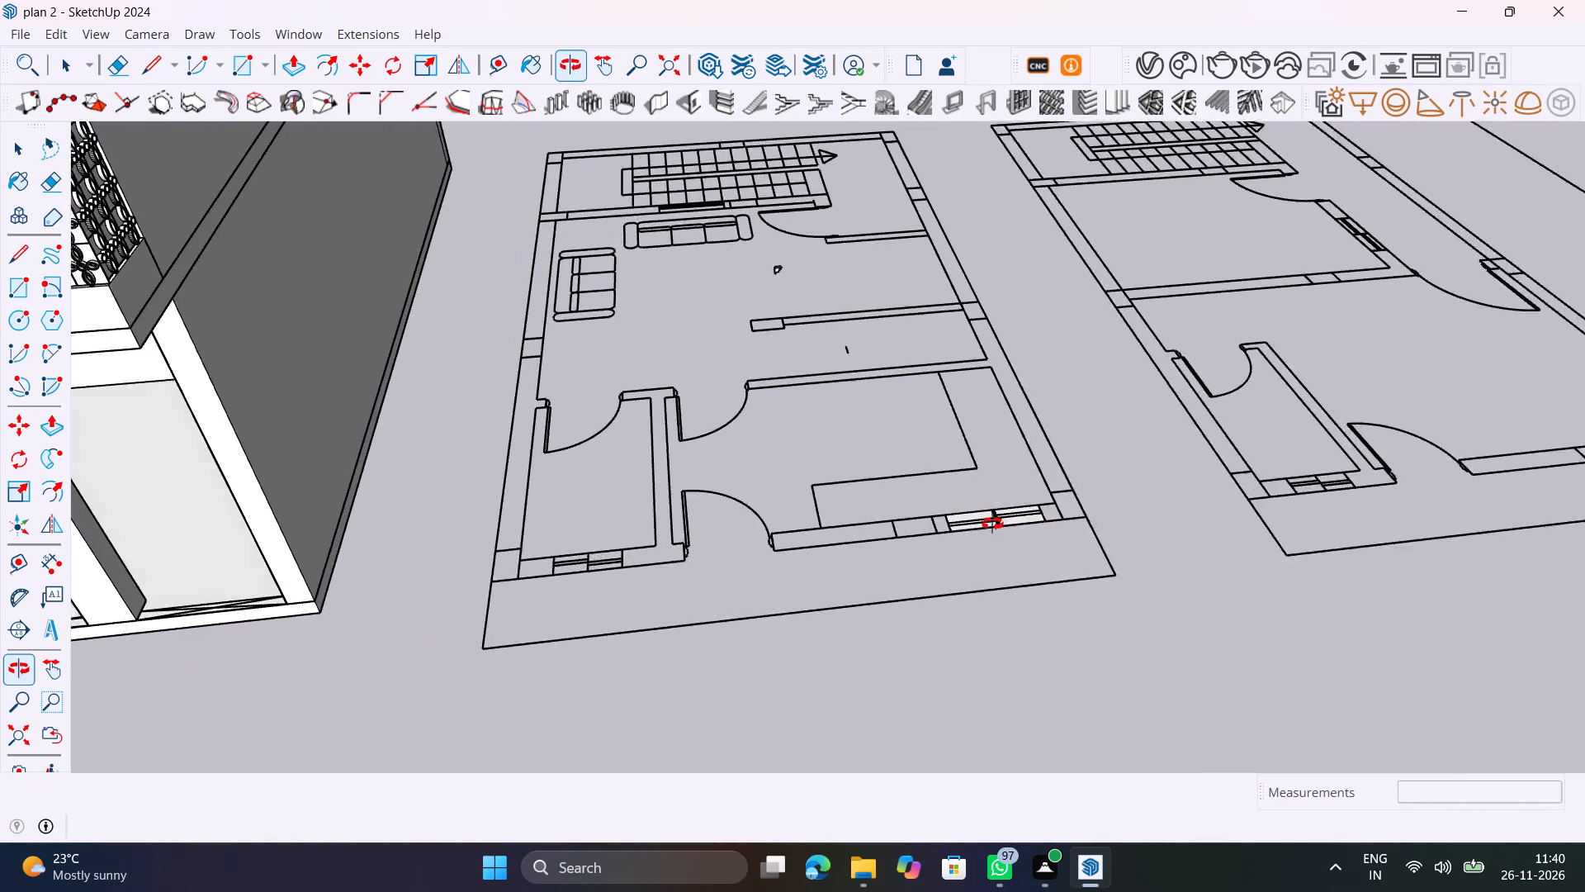
middle_drag(992, 524, 951, 720)
scroll(914, 645, up, 5)
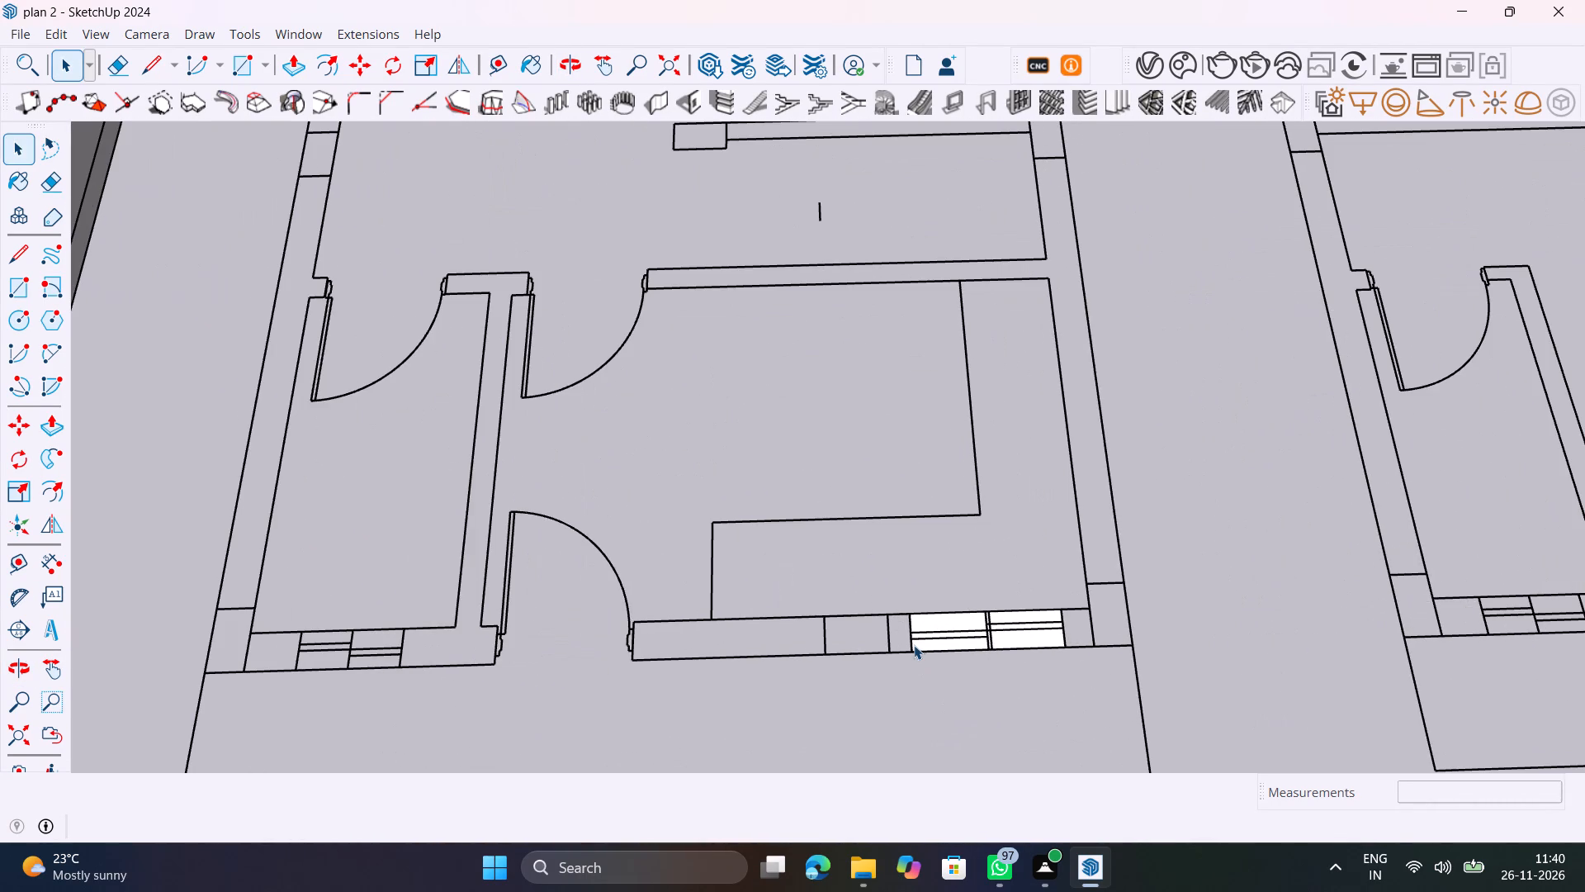
scroll(838, 619, down, 3)
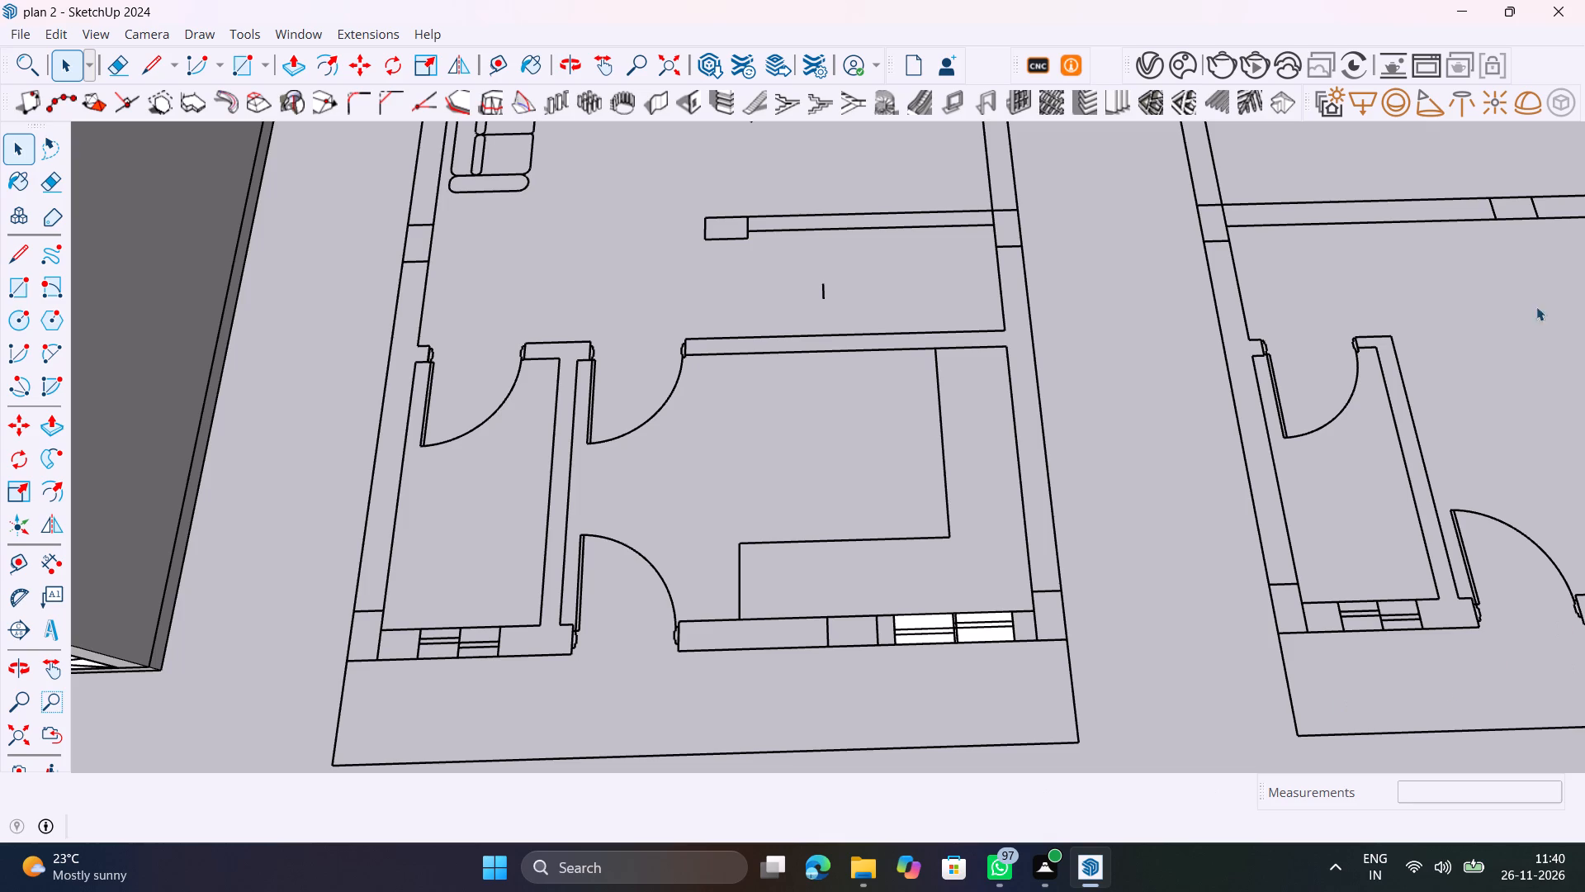
scroll(987, 492, down, 5)
middle_drag(989, 506, 828, 510)
scroll(828, 510, up, 1)
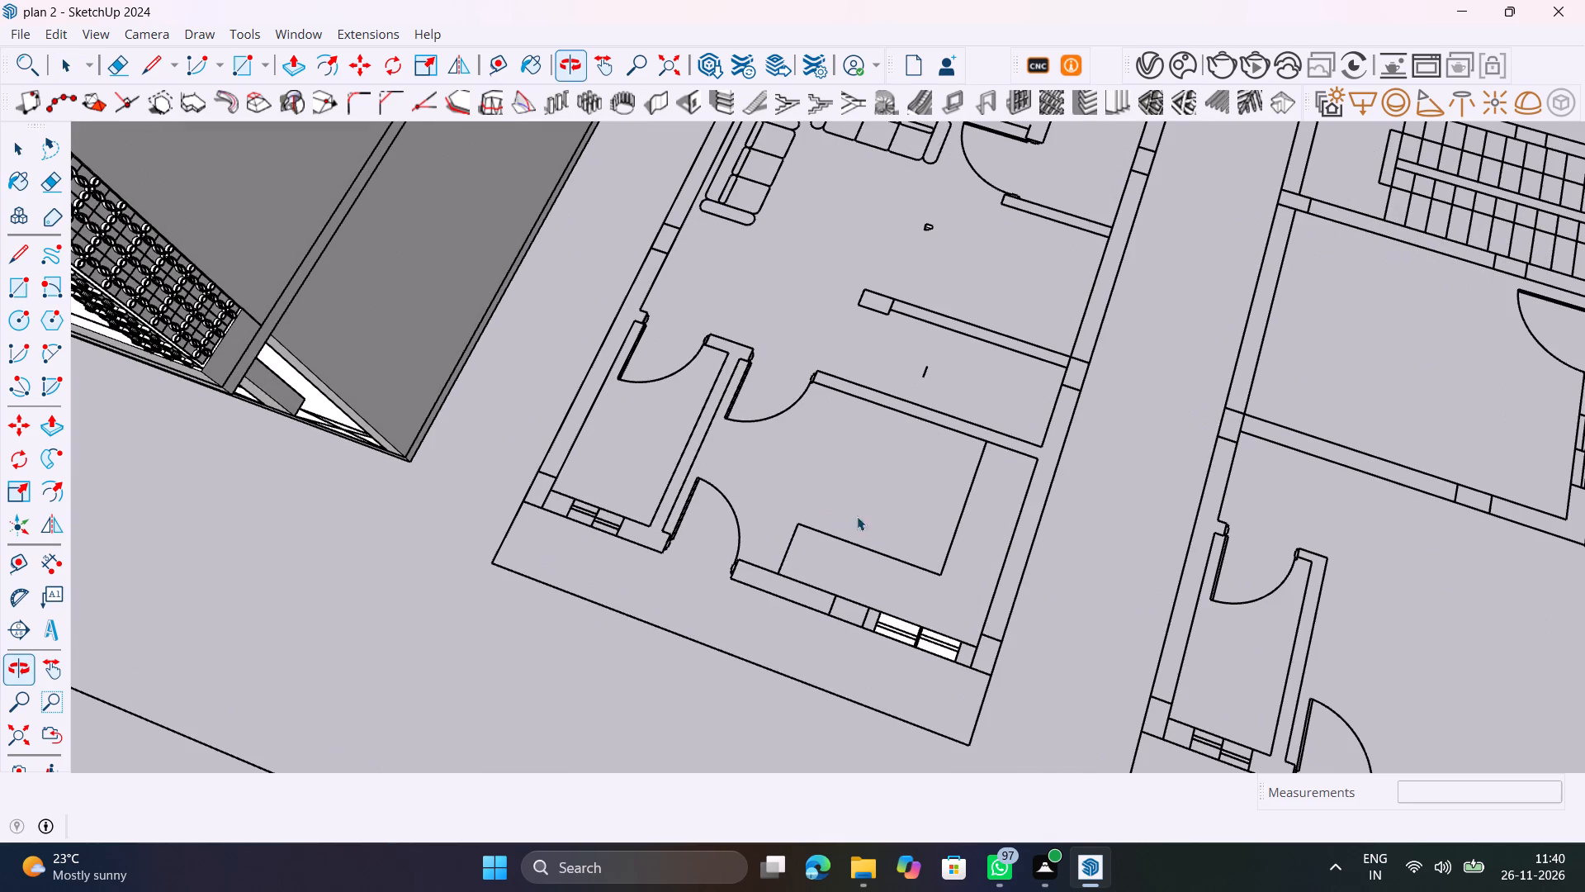
scroll(1134, 301, down, 2)
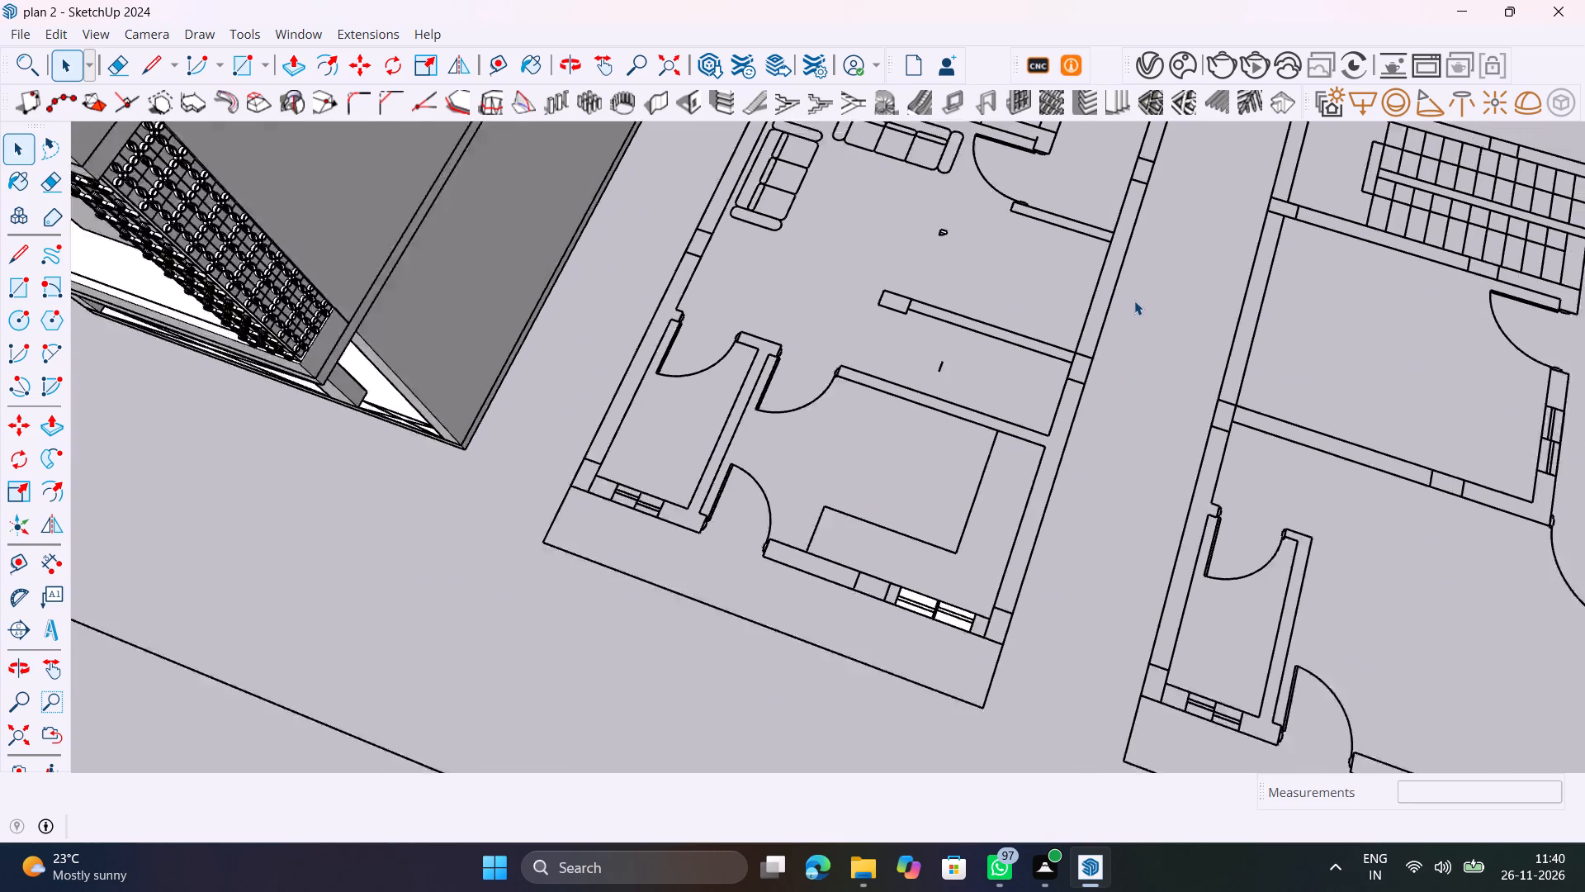
scroll(1134, 301, down, 6)
shift+middle_drag(1123, 303, 1085, 440)
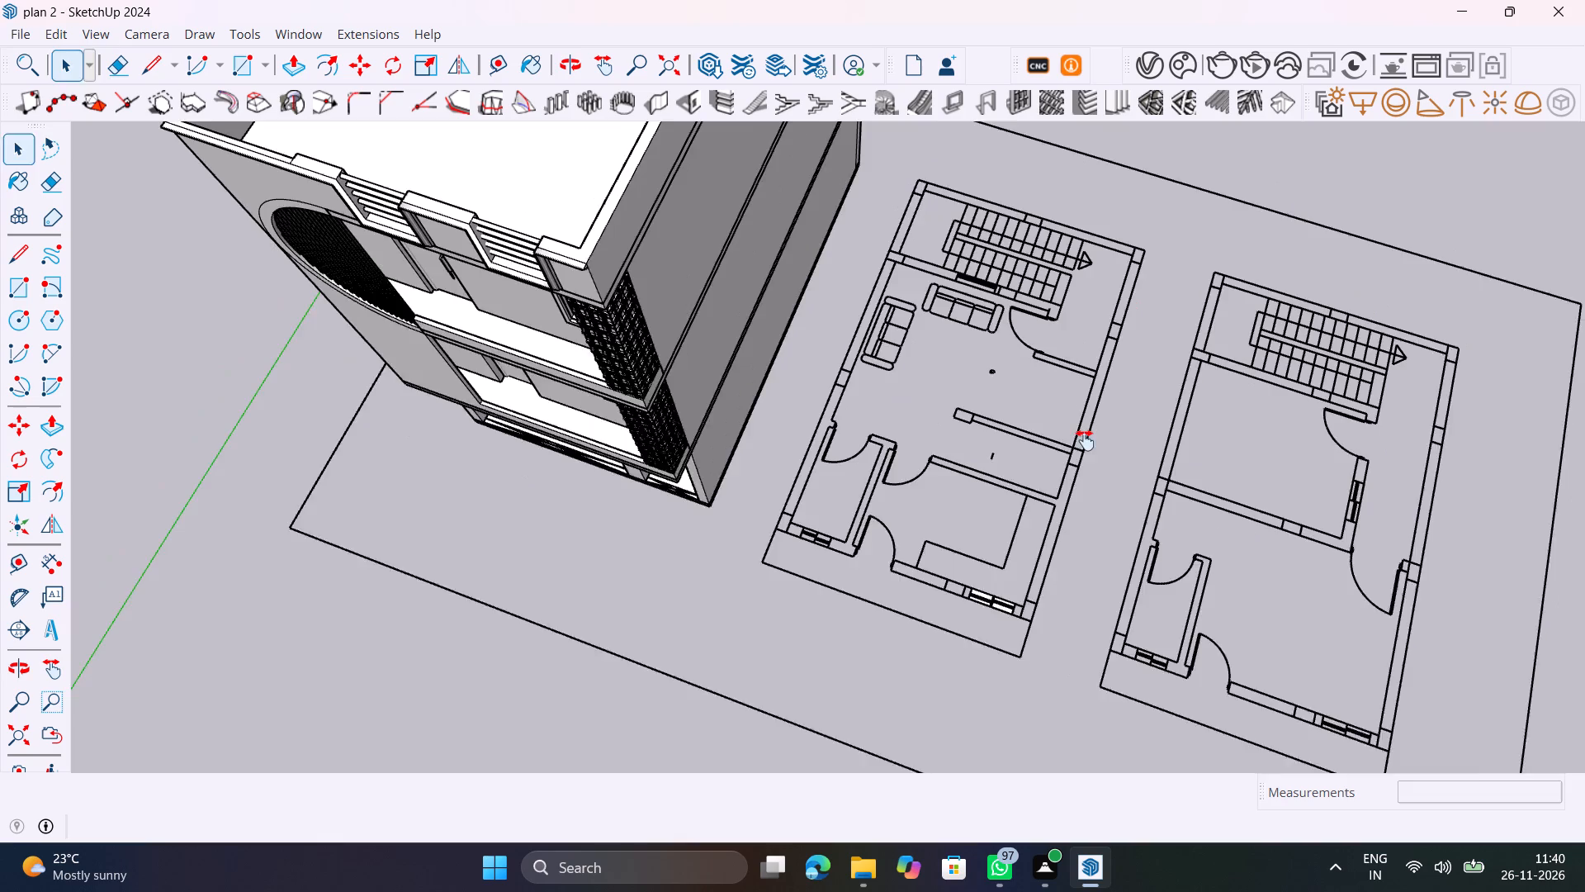
shift+middle_drag(1085, 440, 867, 455)
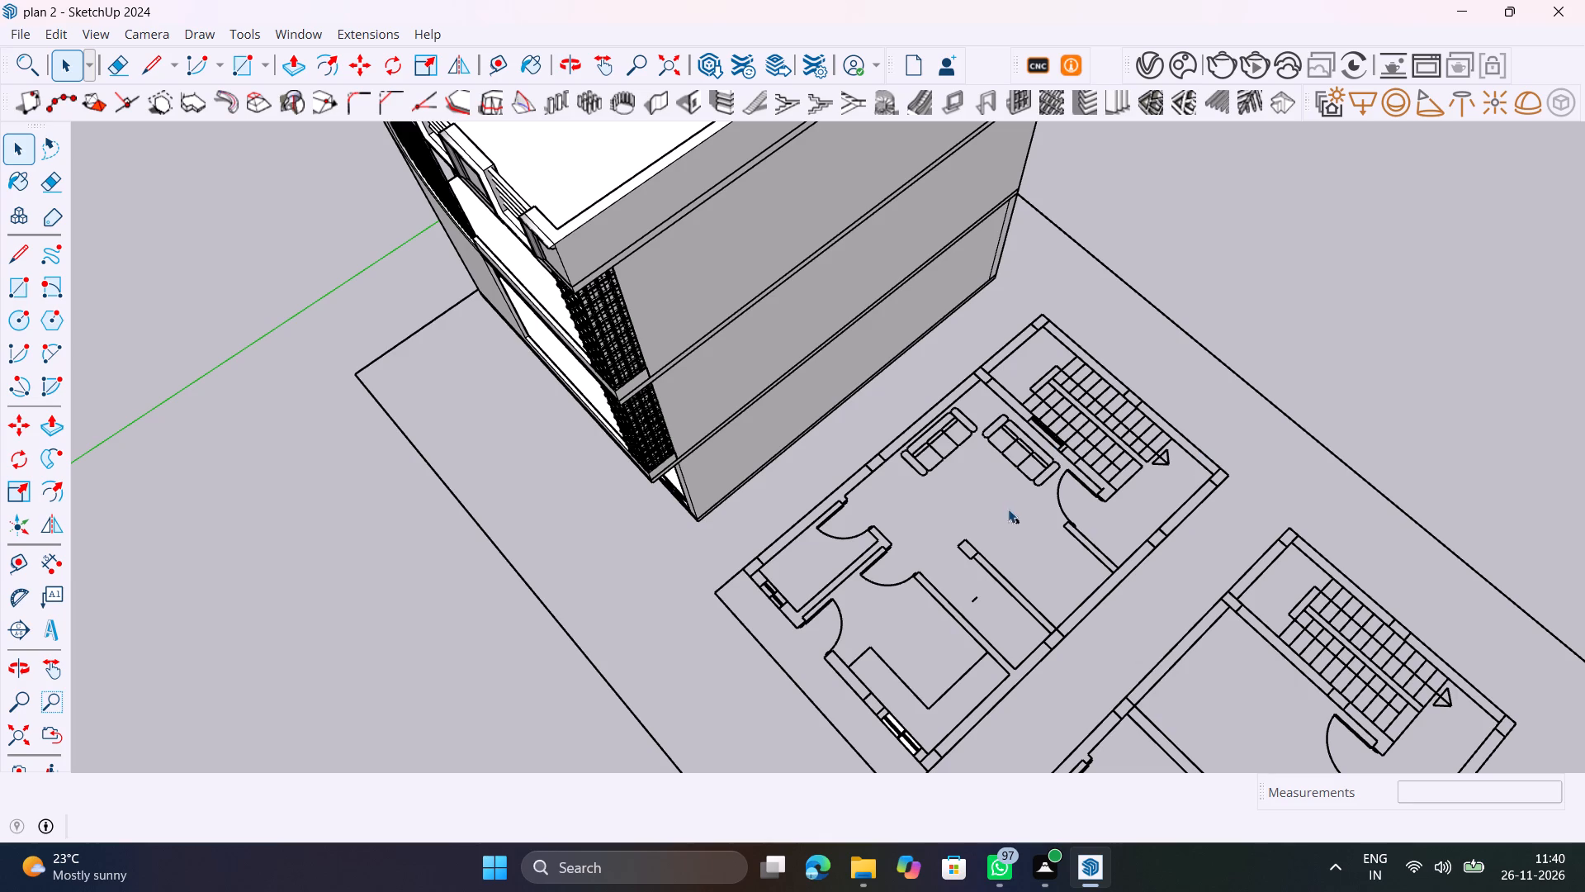
middle_drag(1007, 510, 935, 381)
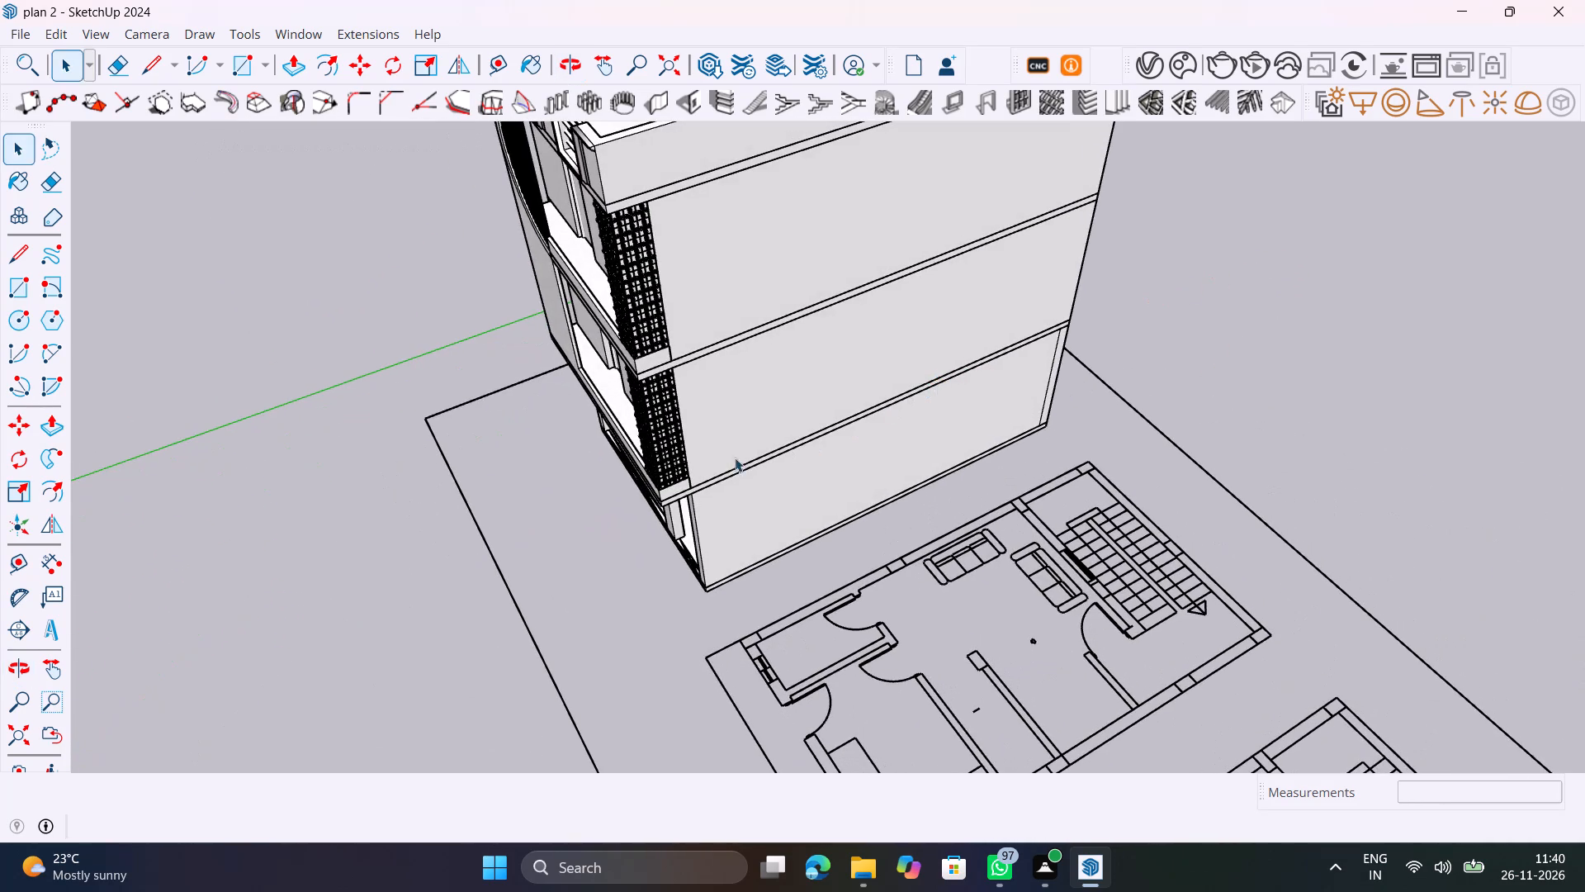
Examine the front facade and the recessed slab end at the building's open balcony side.
middle_drag(608, 470, 1211, 249)
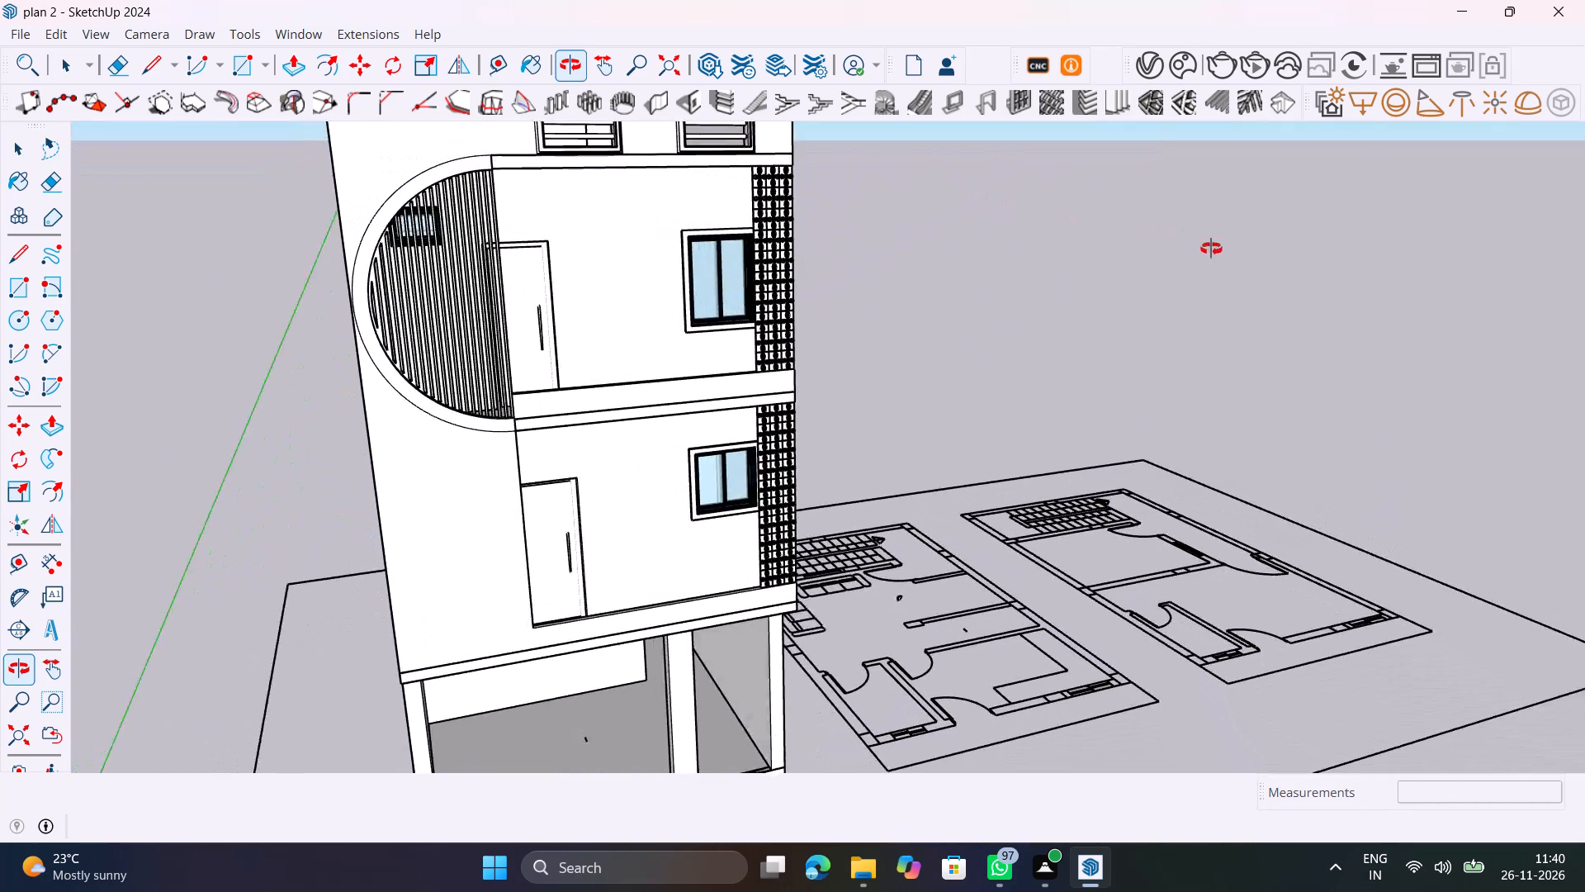
middle_drag(1211, 249, 1247, 287)
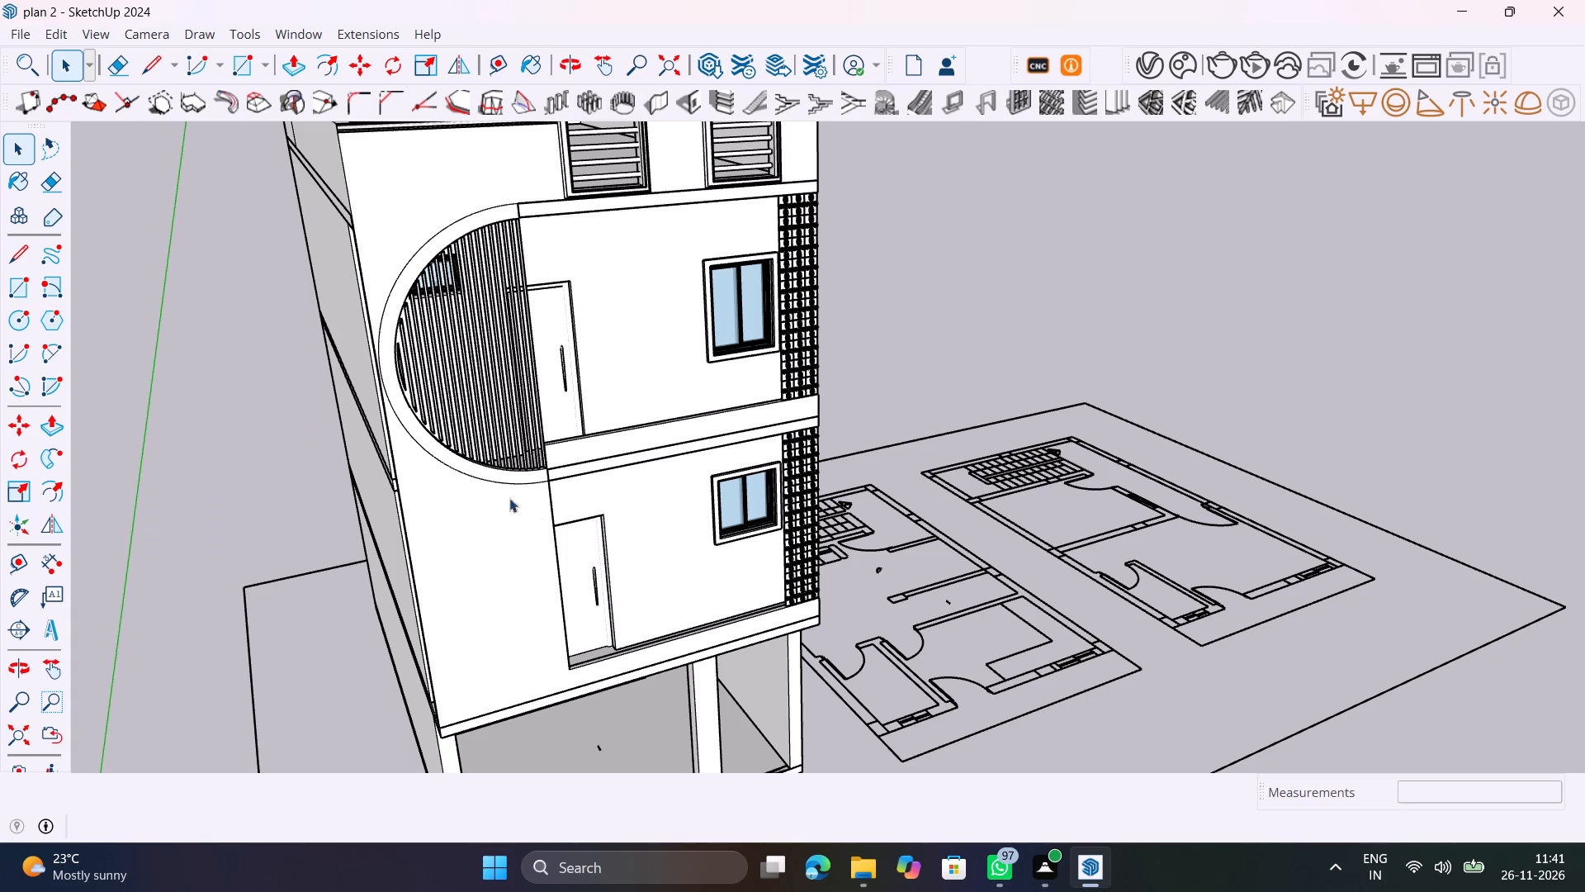
middle_drag(444, 473, 241, 429)
scroll(97, 415, up, 1)
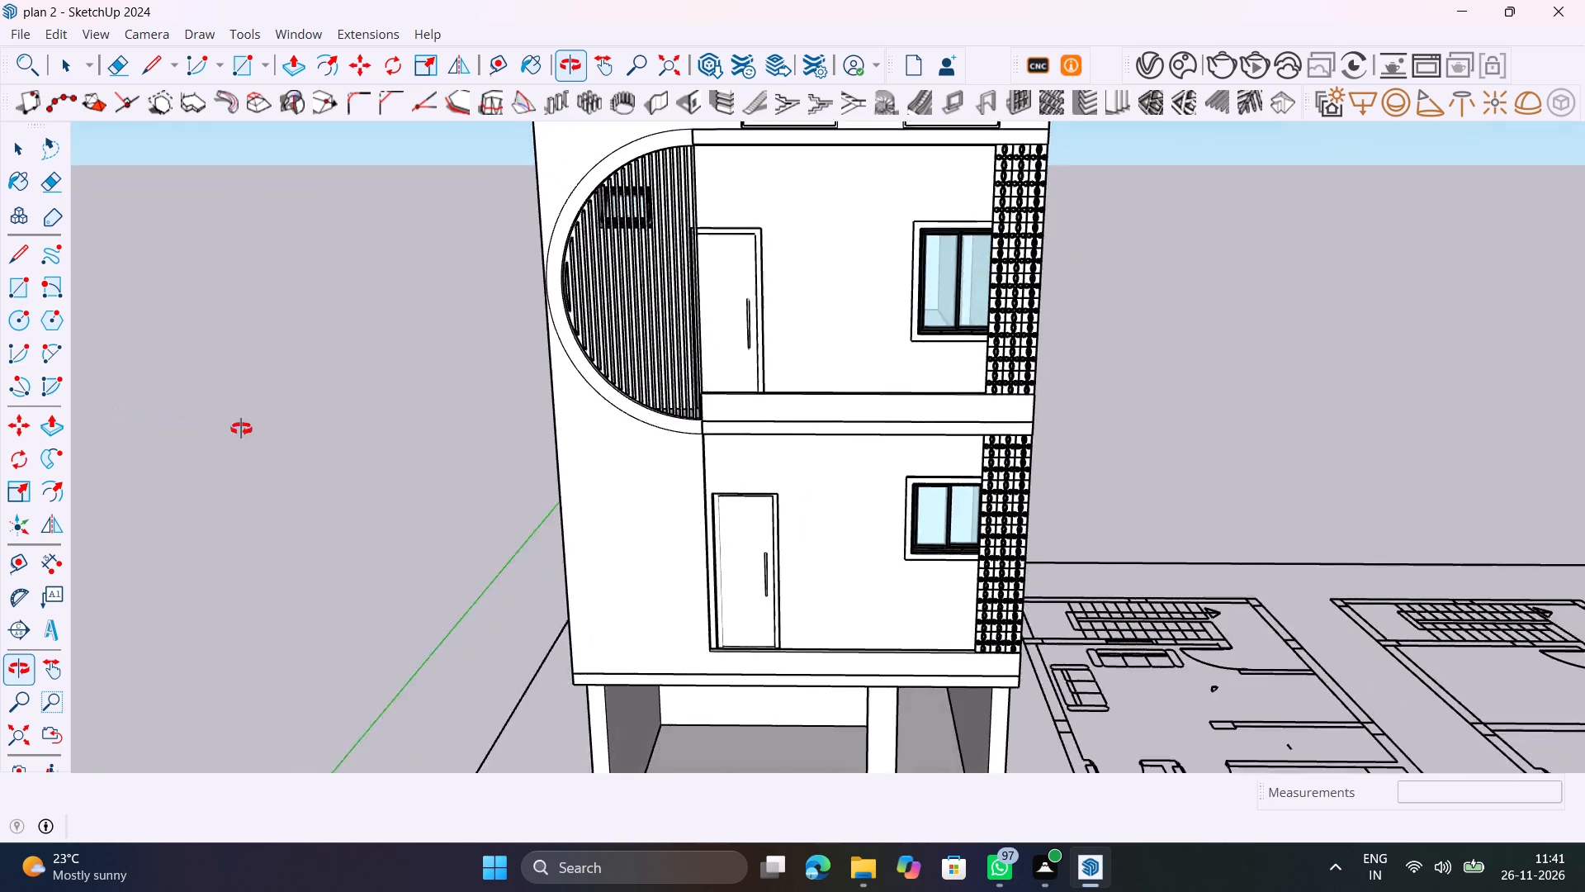
middle_drag(241, 429, 918, 459)
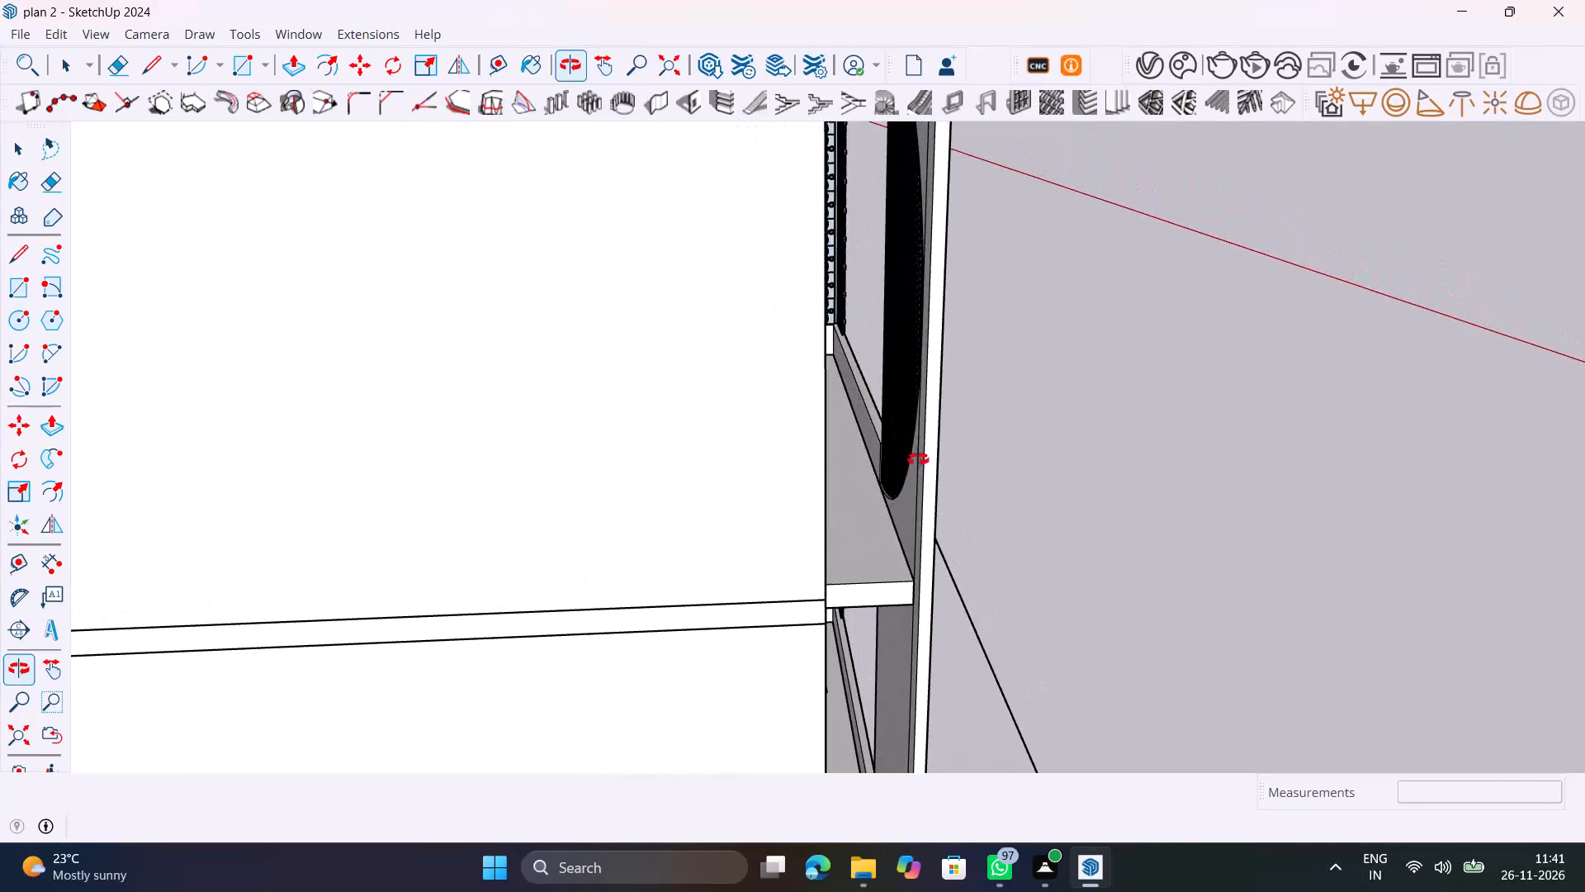
middle_drag(918, 459, 688, 541)
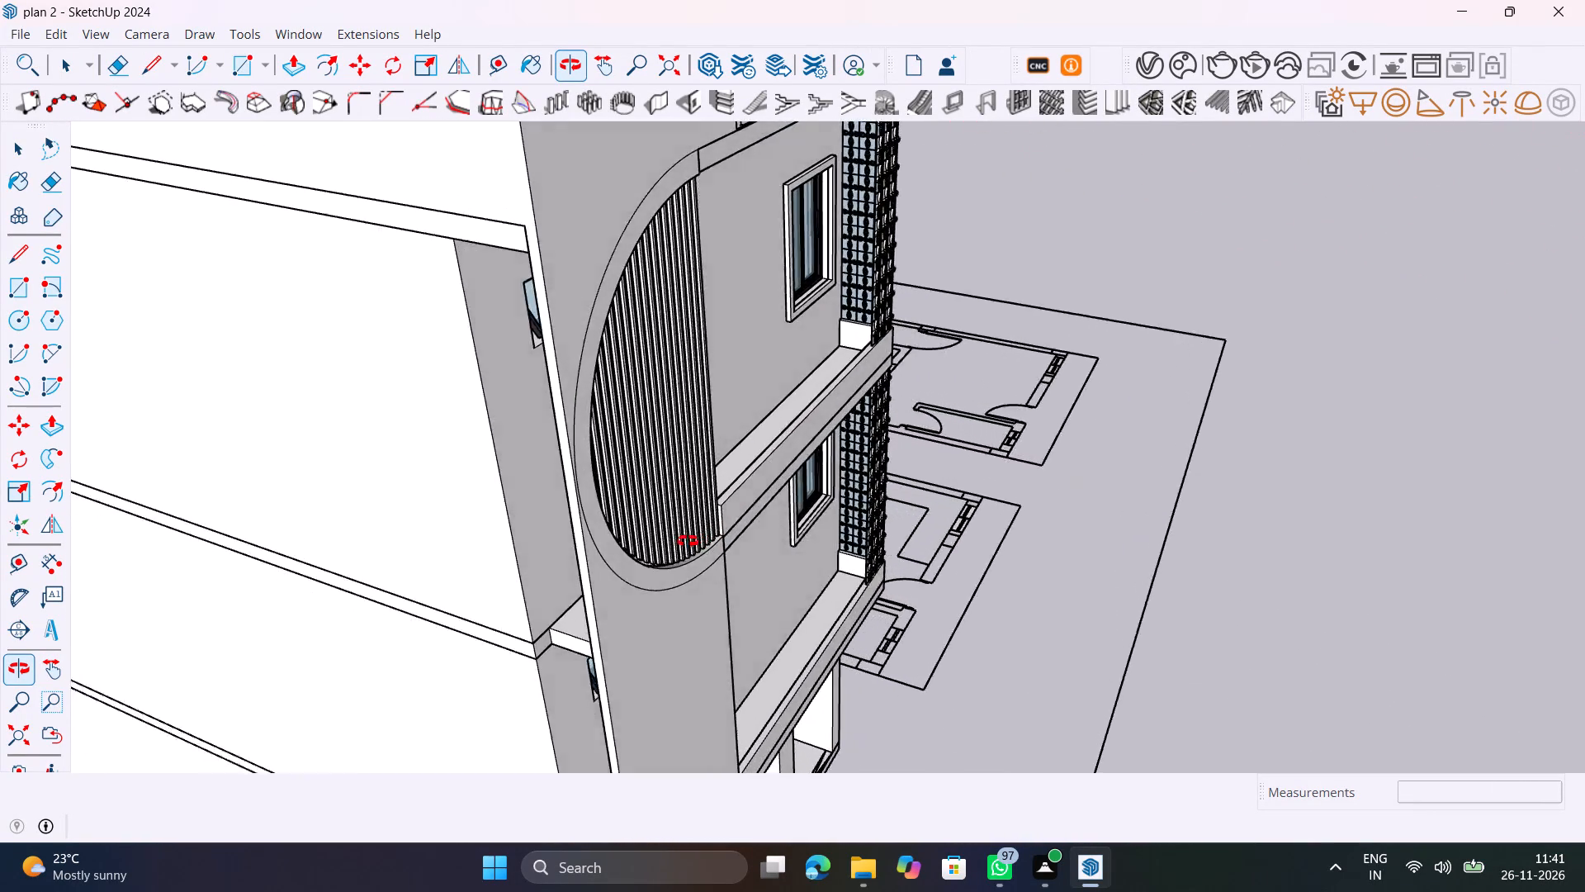
middle_drag(688, 541, 937, 429)
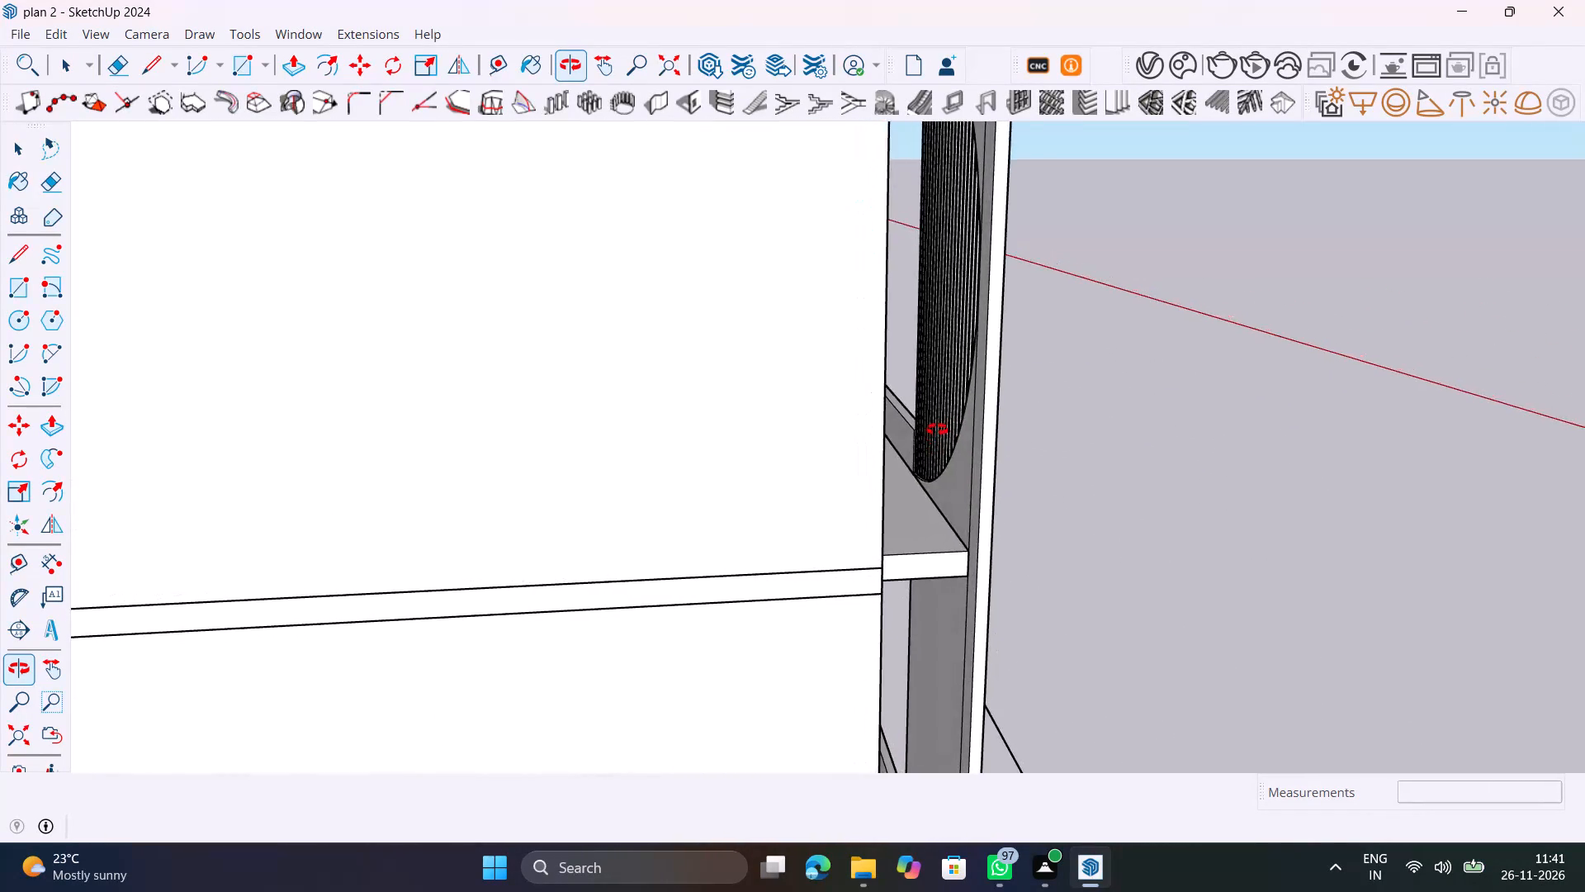
middle_drag(937, 429, 1010, 427)
scroll(1109, 562, up, 7)
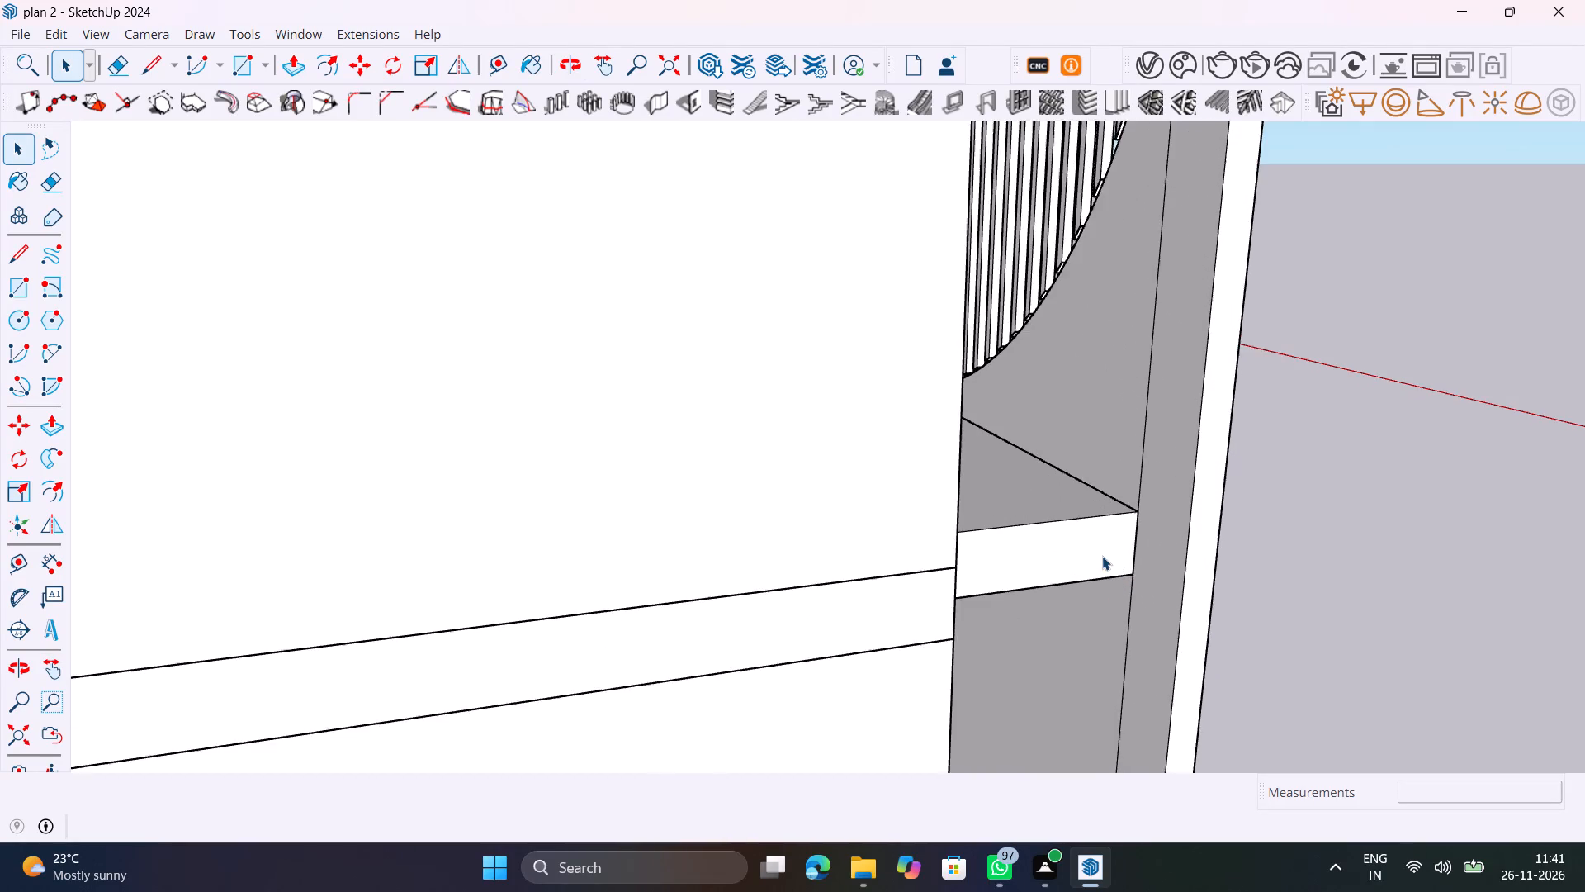
scroll(1102, 556, up, 6)
scroll(1172, 564, up, 1)
middle_drag(1177, 566, 955, 549)
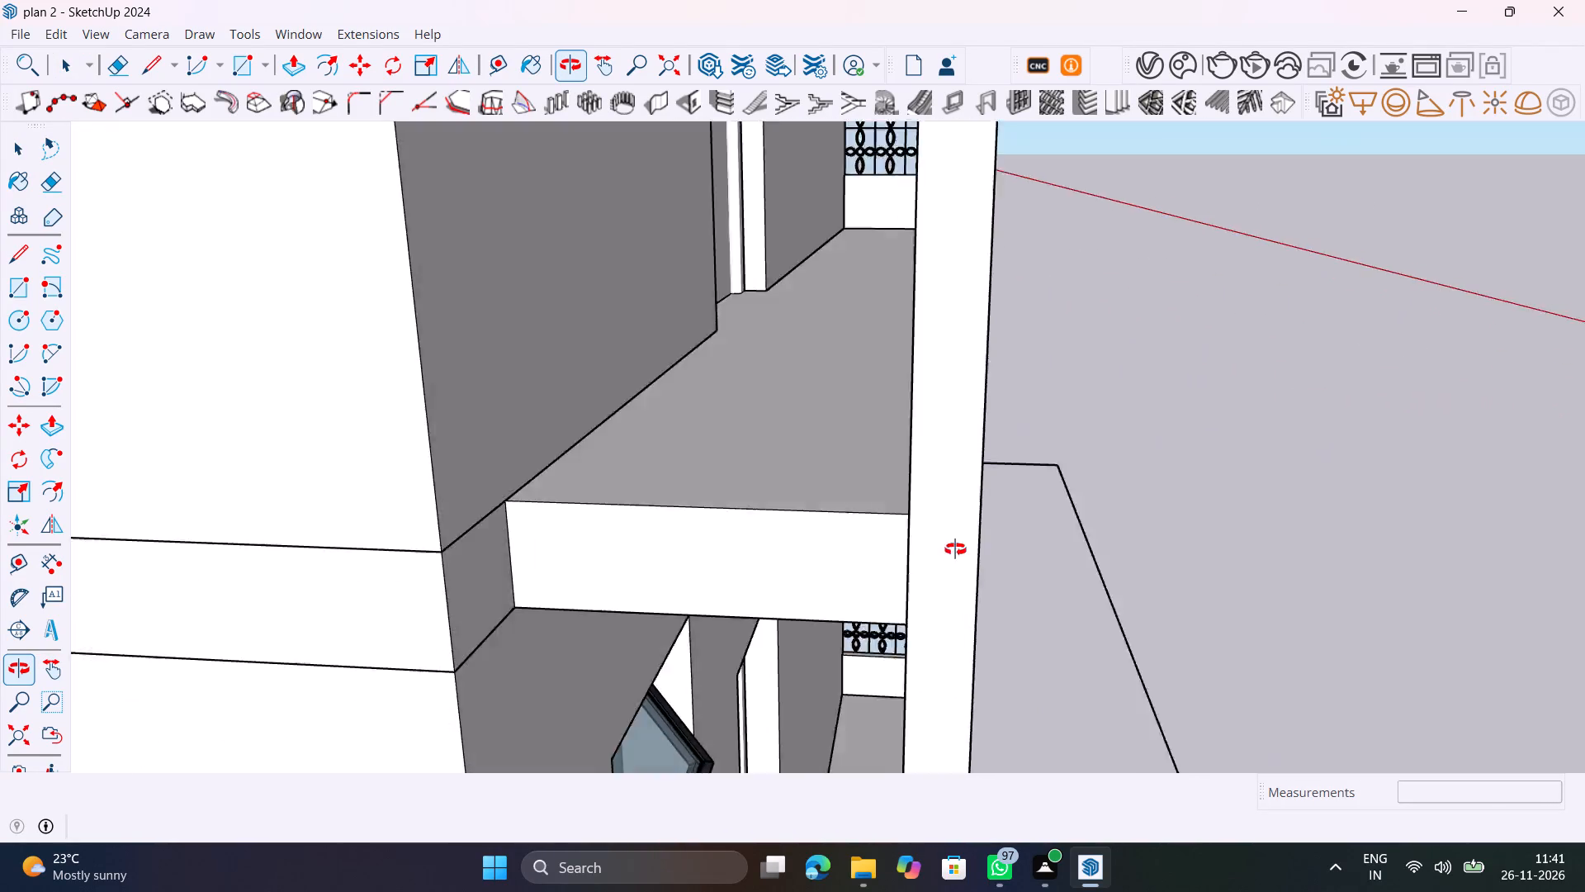
middle_drag(955, 549, 868, 507)
scroll(584, 361, down, 20)
scroll(584, 361, down, 3)
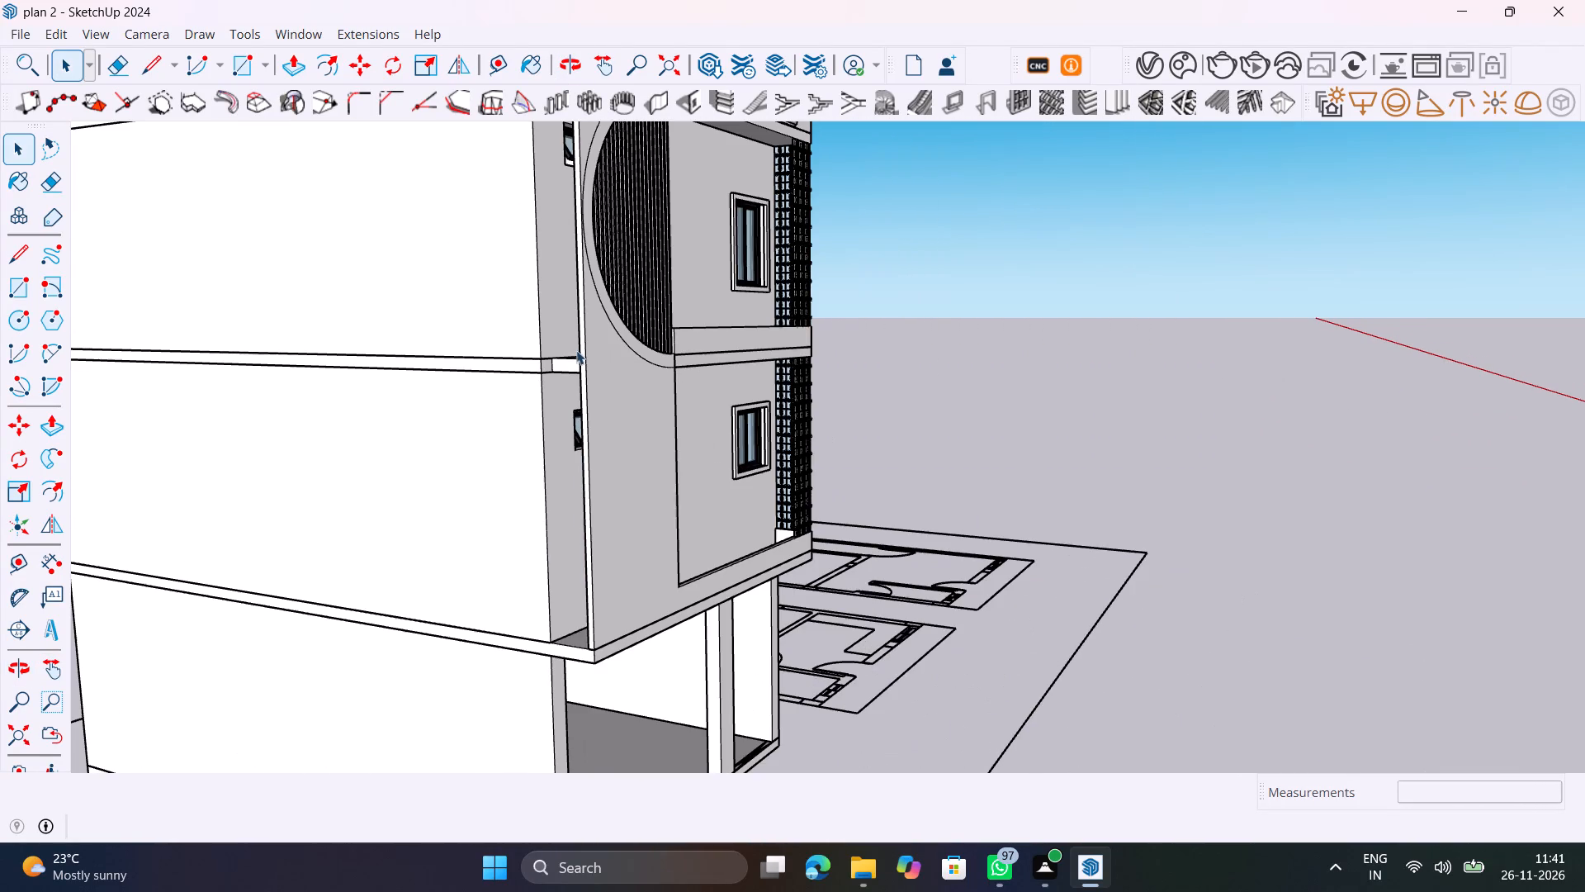
Push/Pull the middle balcony slab's recessed end face outward 7 5/8", flush with the long side wall.
middle_drag(594, 542, 710, 649)
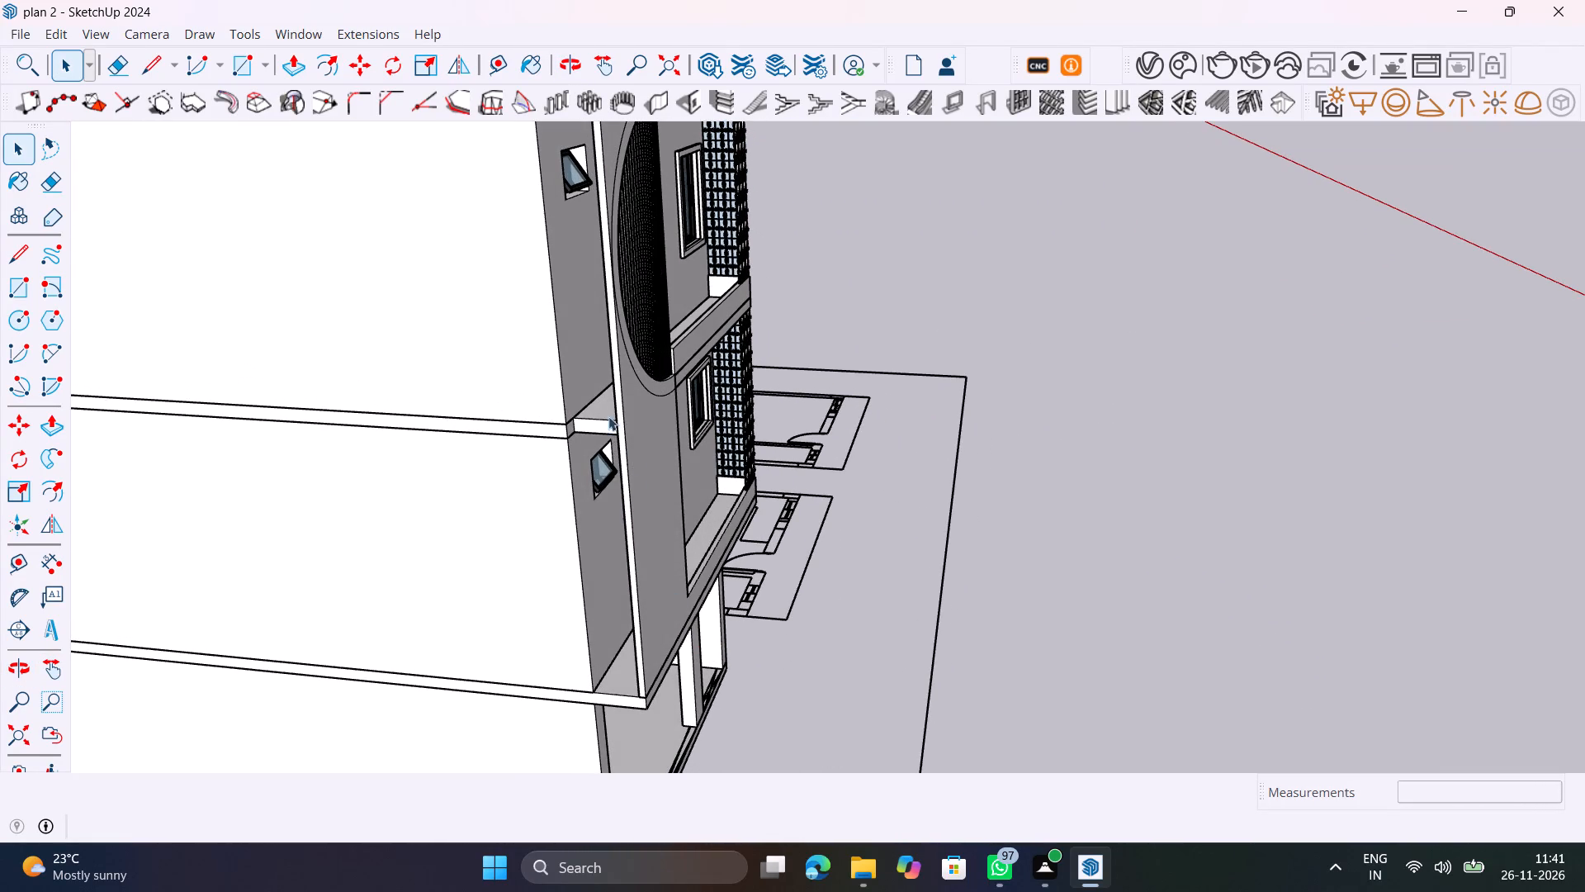
scroll(598, 407, down, 5)
scroll(580, 405, up, 17)
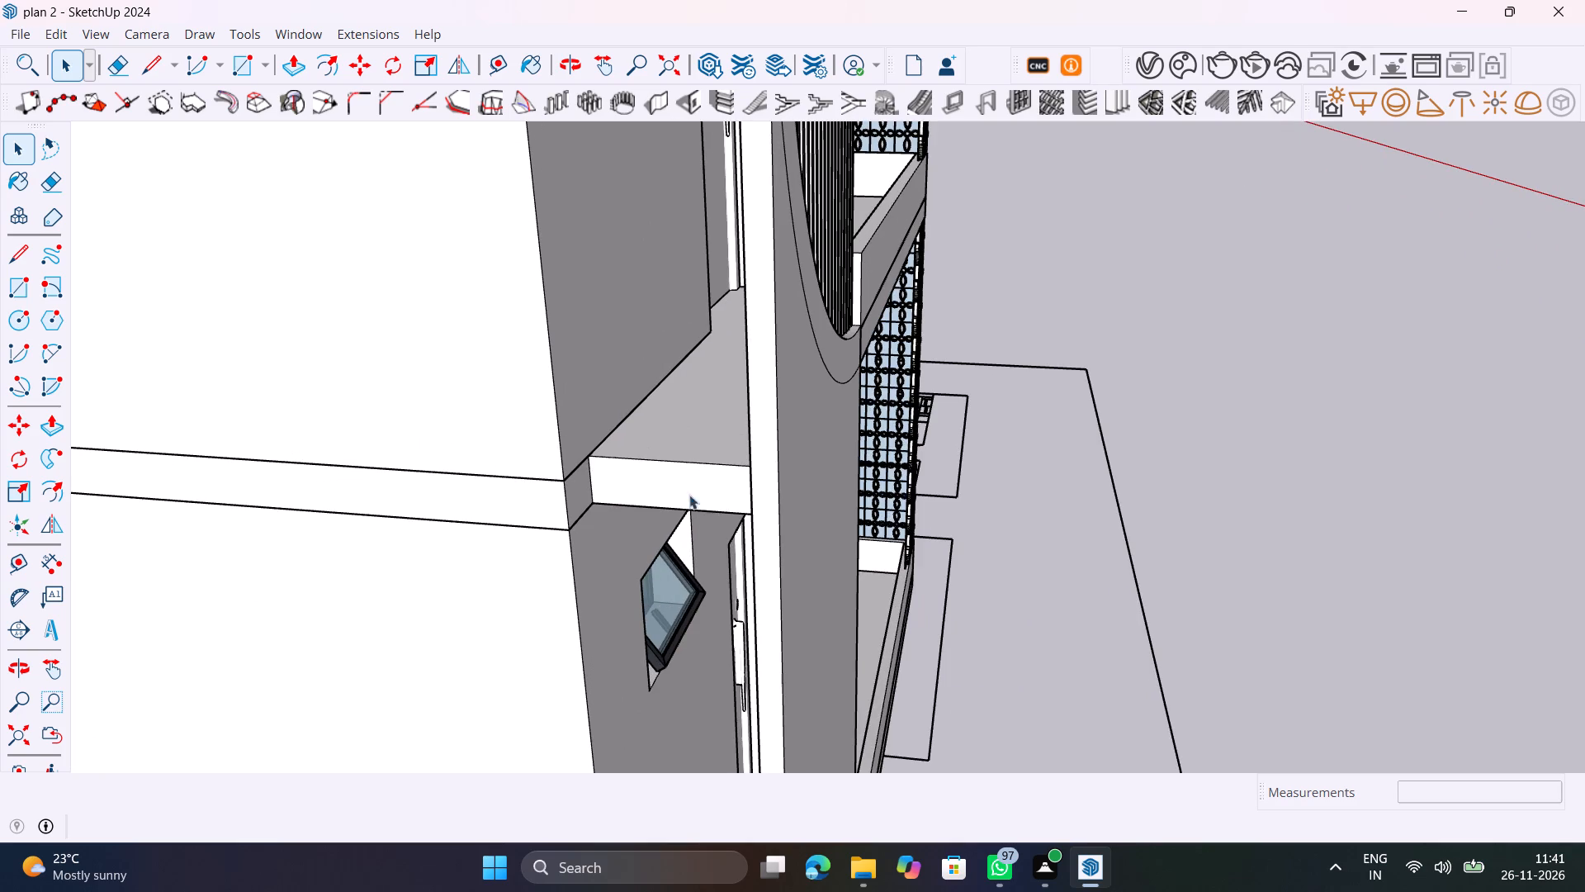
click(716, 491)
double_click(709, 484)
click(705, 482)
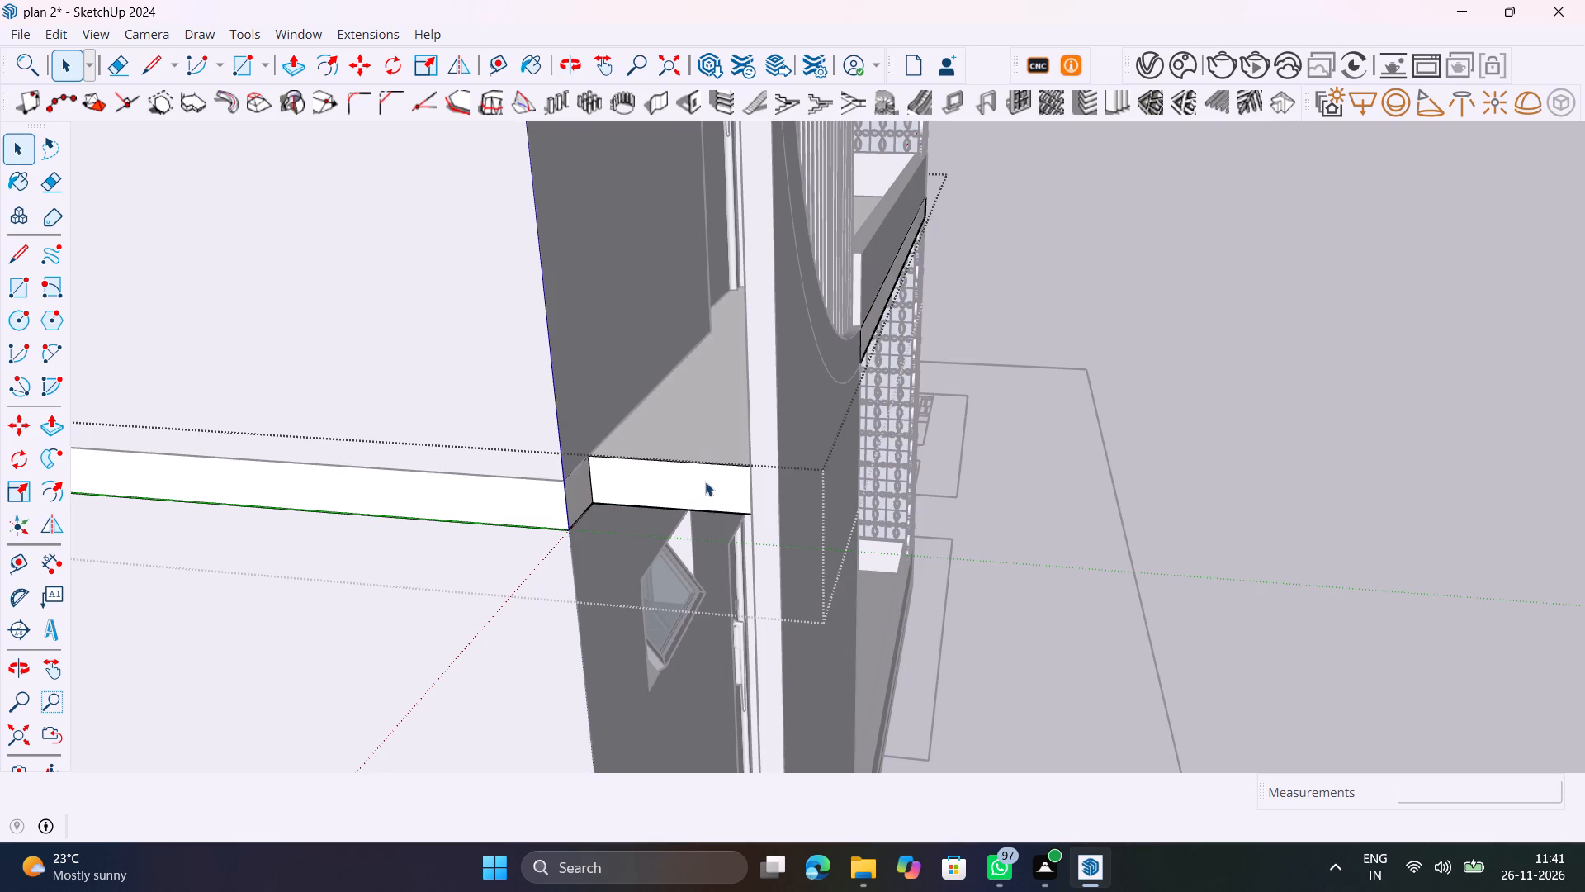
click(711, 483)
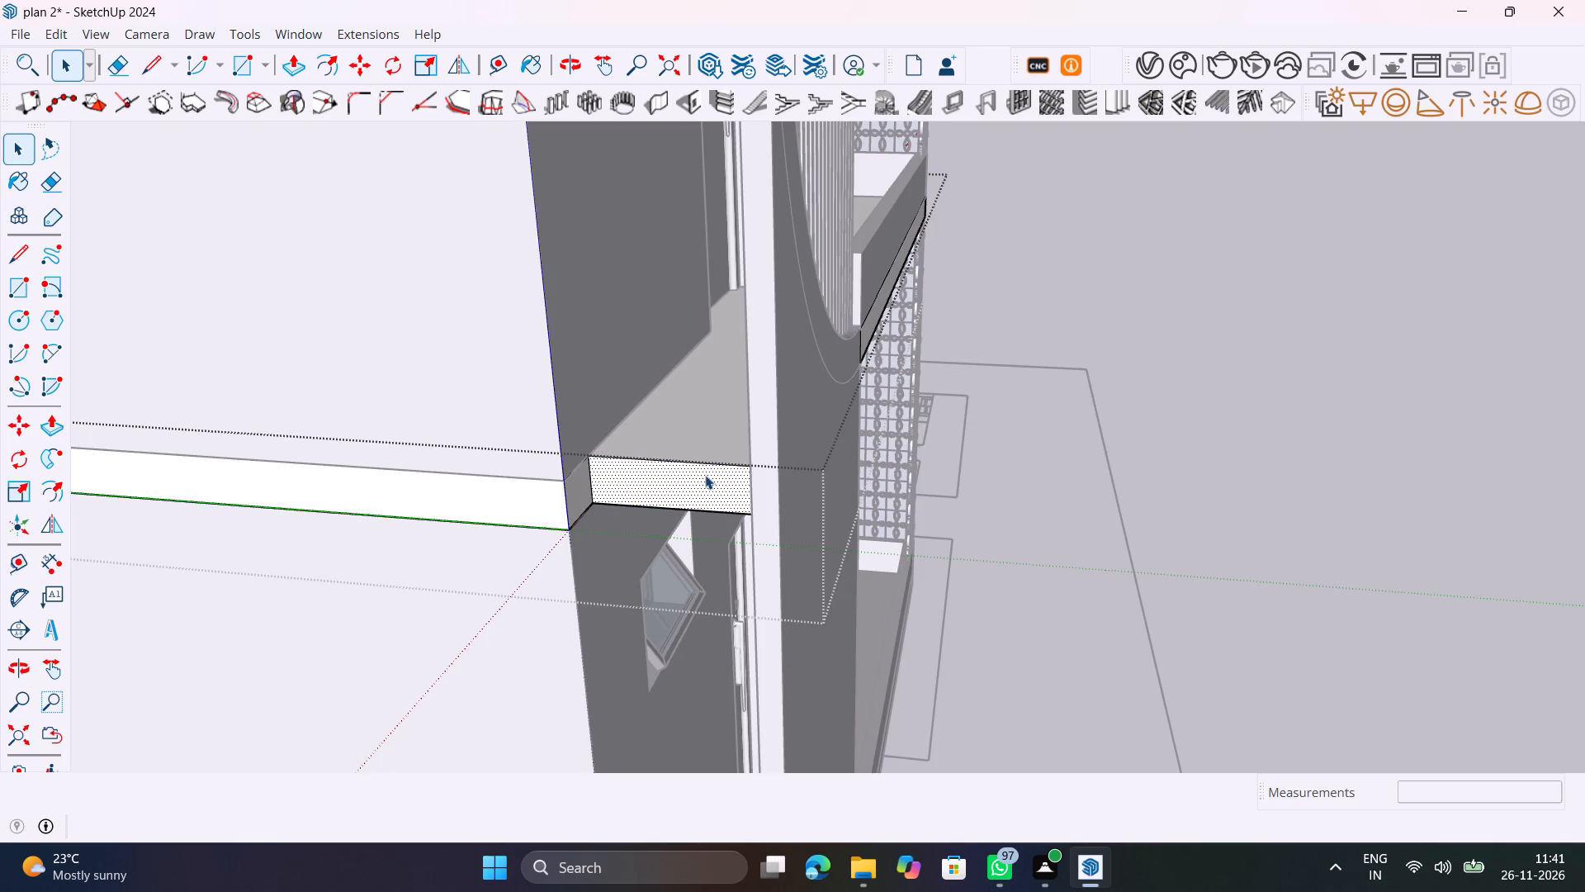
key(p)
click(705, 473)
click(736, 488)
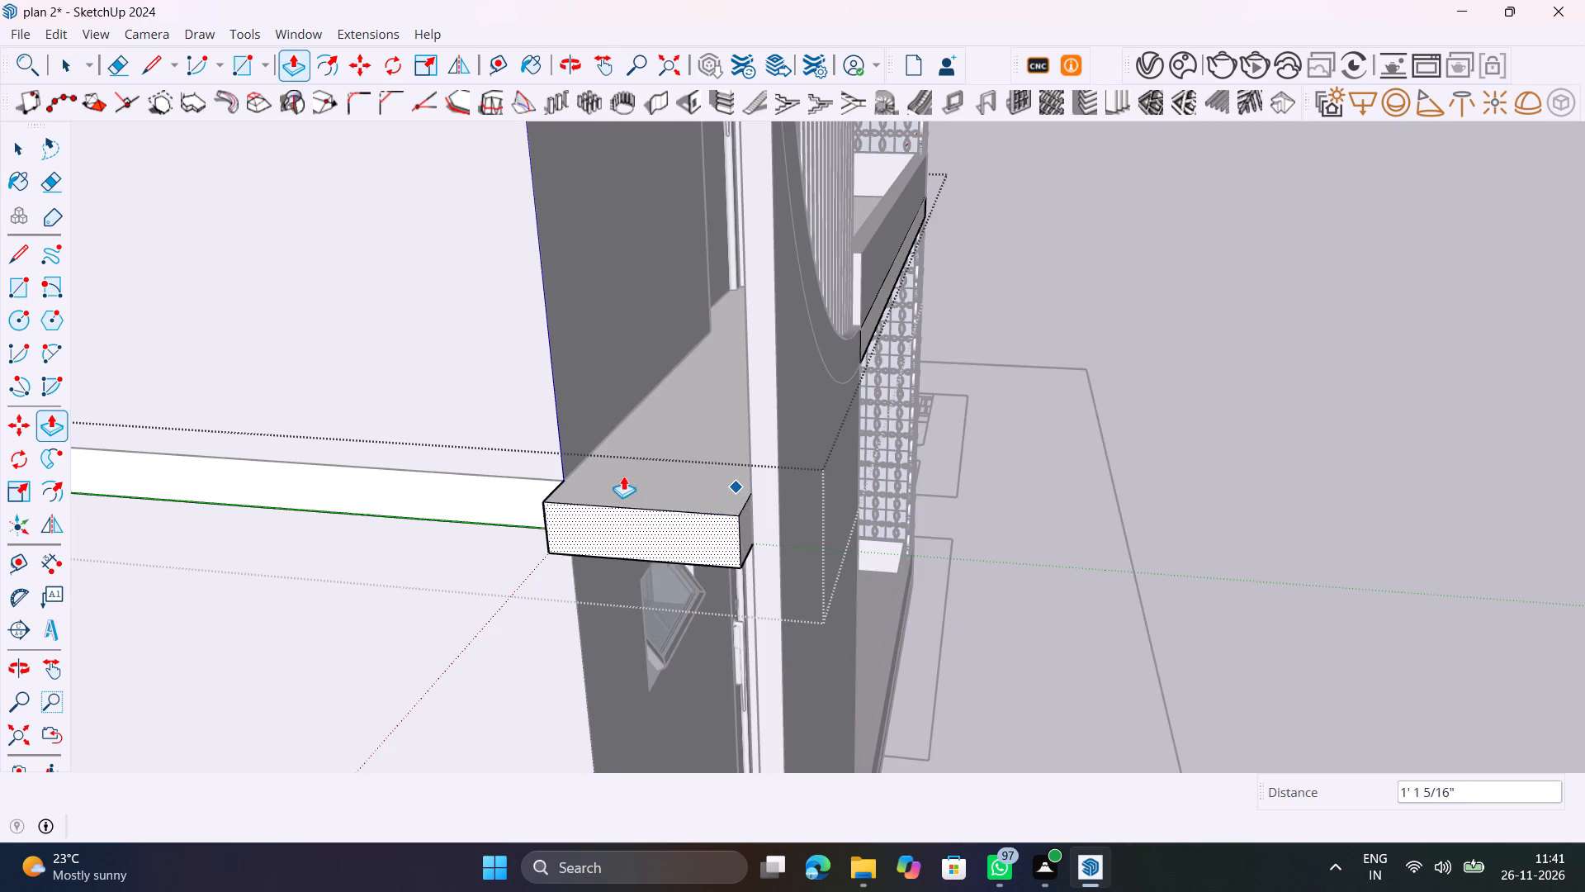
click(556, 440)
scroll(597, 439, down, 5)
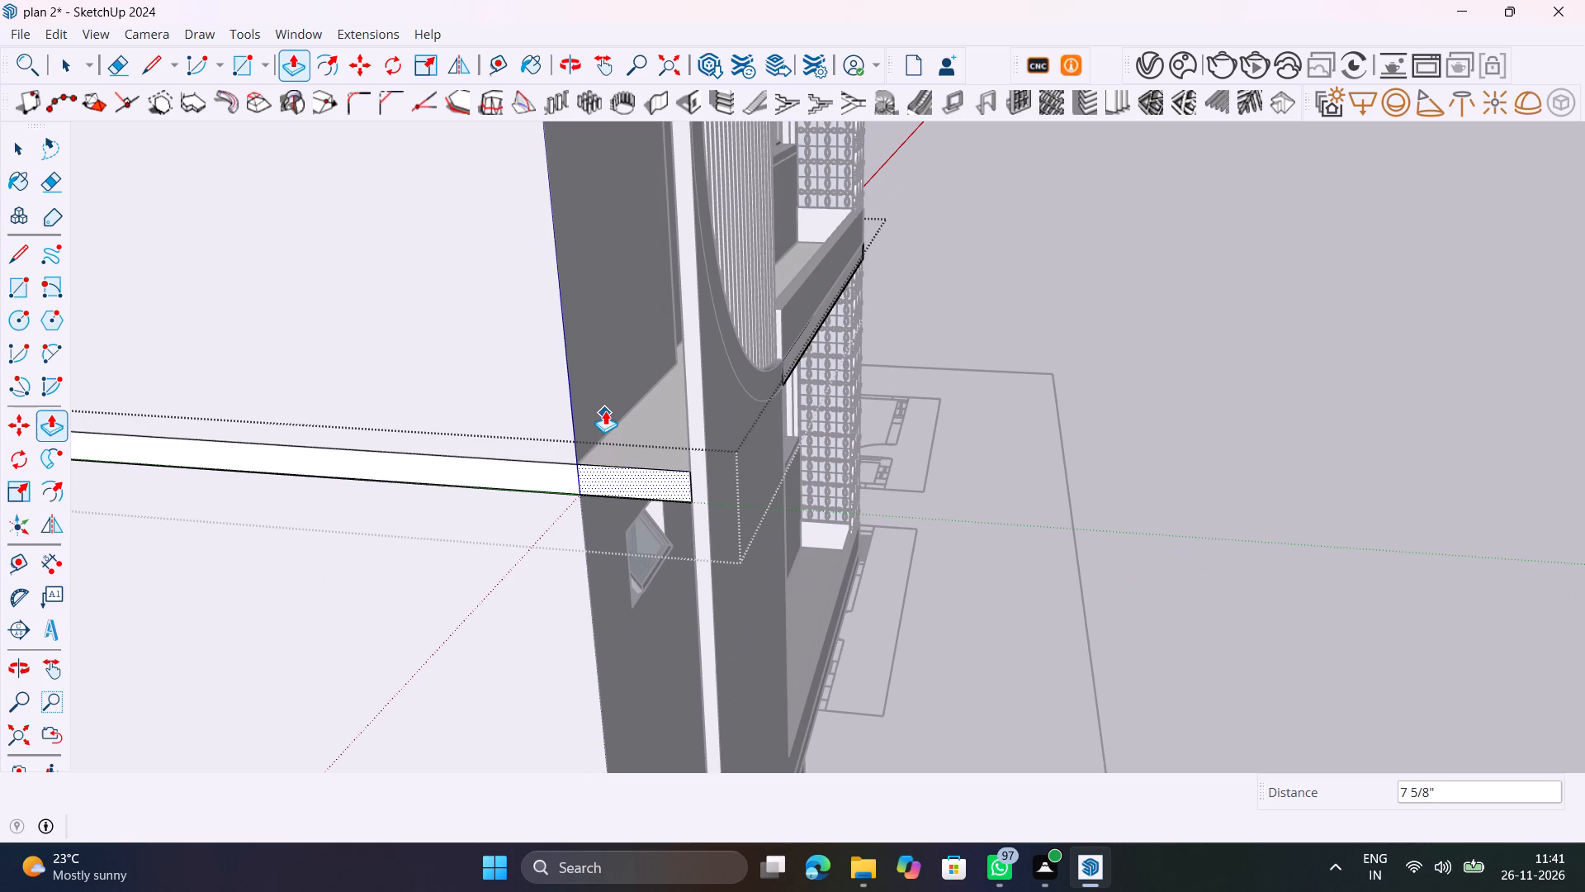
key(Escape)
key(space)
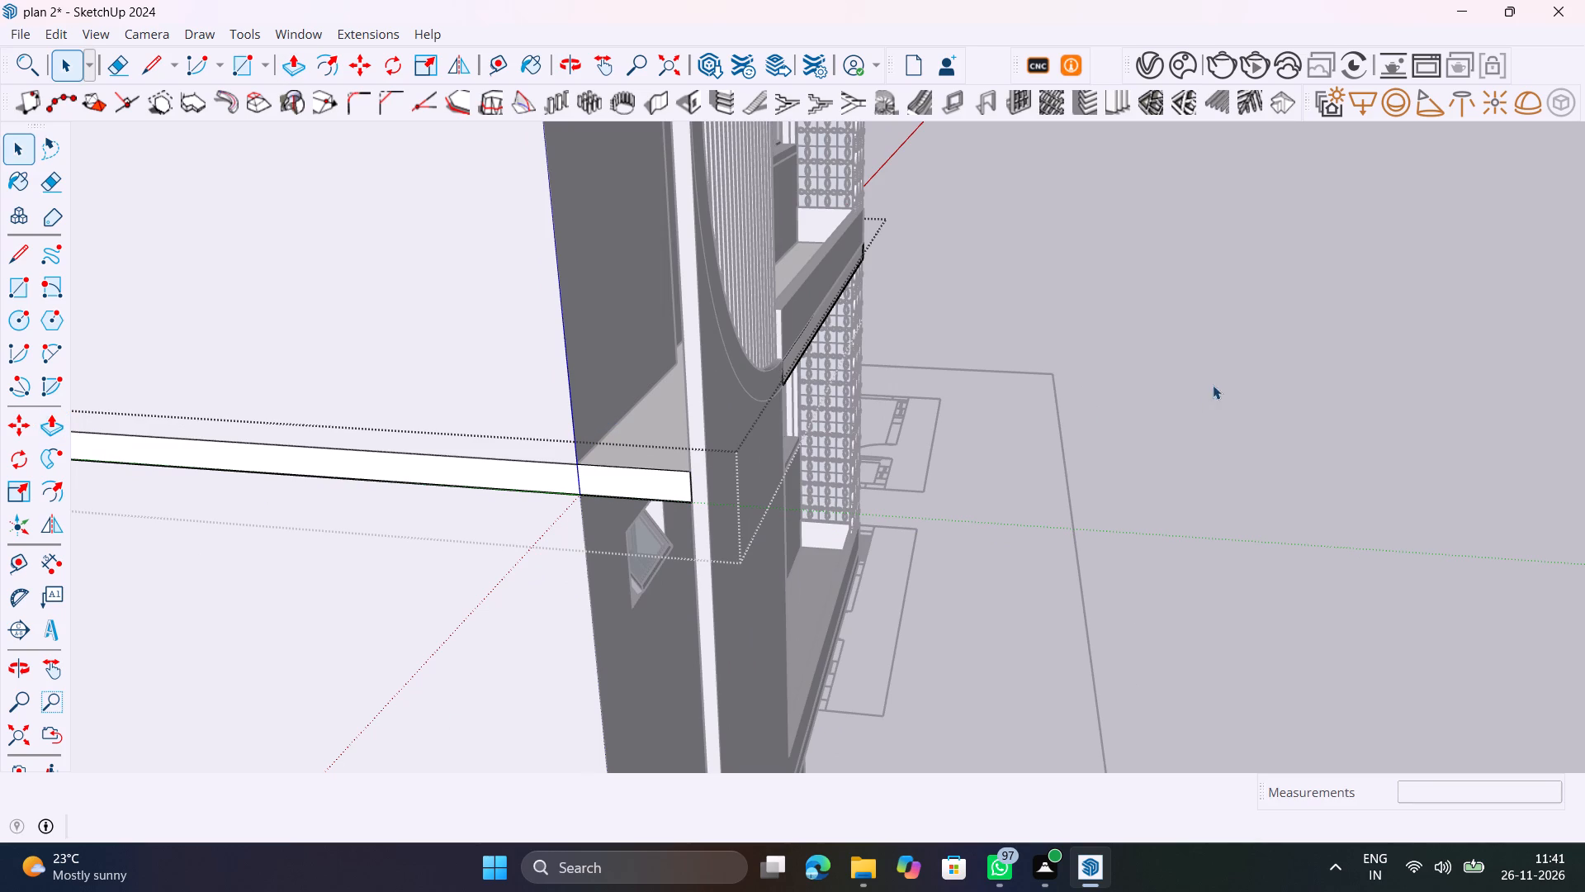
click(1217, 385)
double_click(1273, 345)
Place a guide line on the extended balcony slab, offset 3" inward from its outer side edge.
scroll(1271, 343, down, 4)
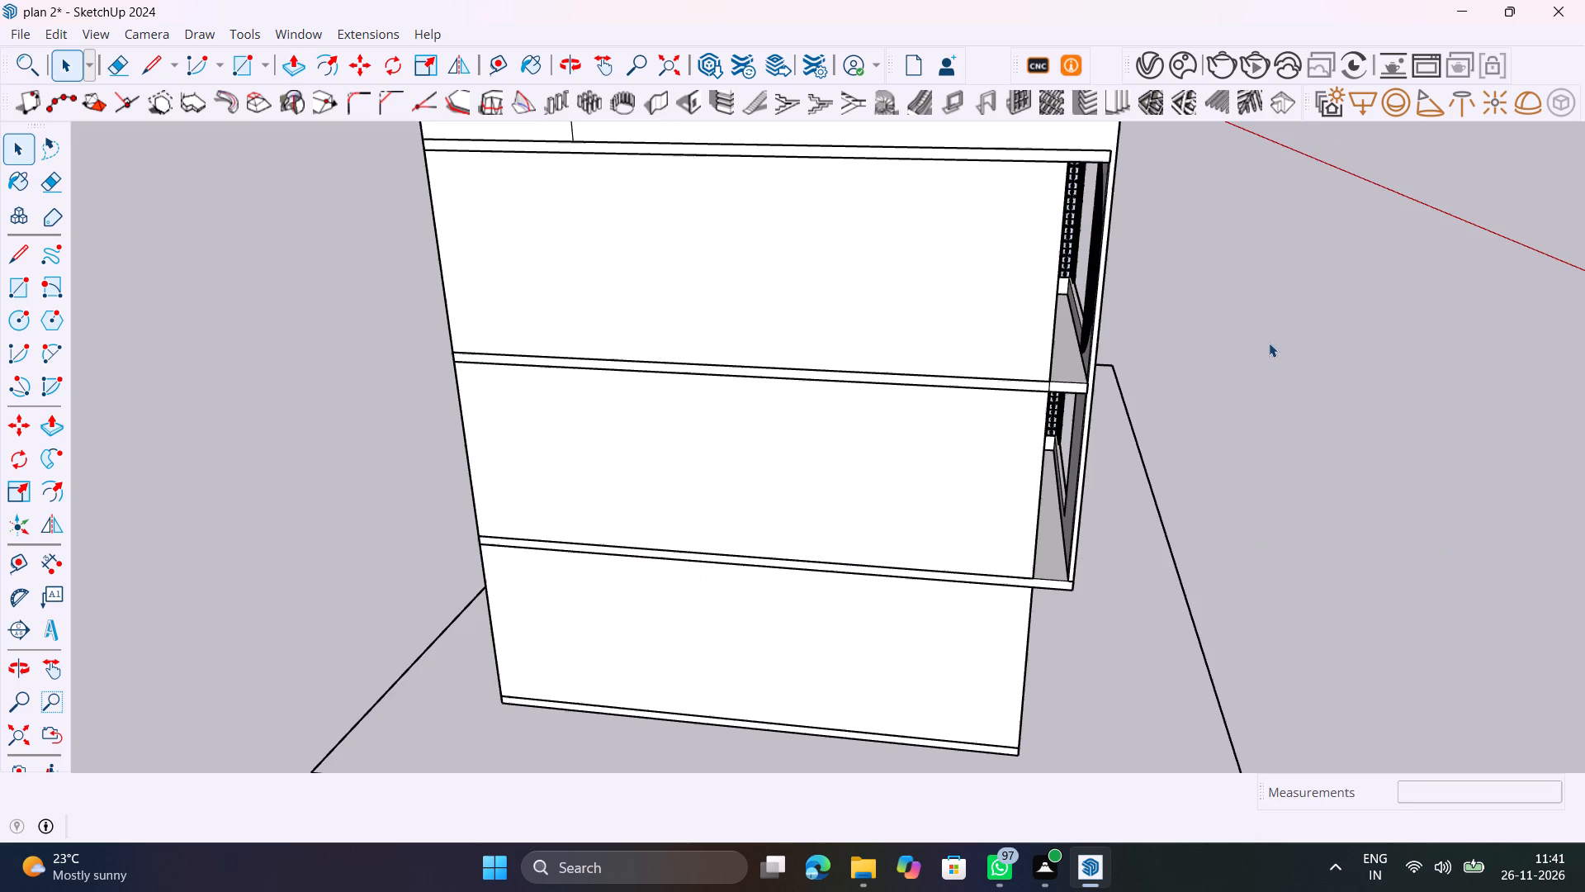
middle_drag(1261, 341, 998, 503)
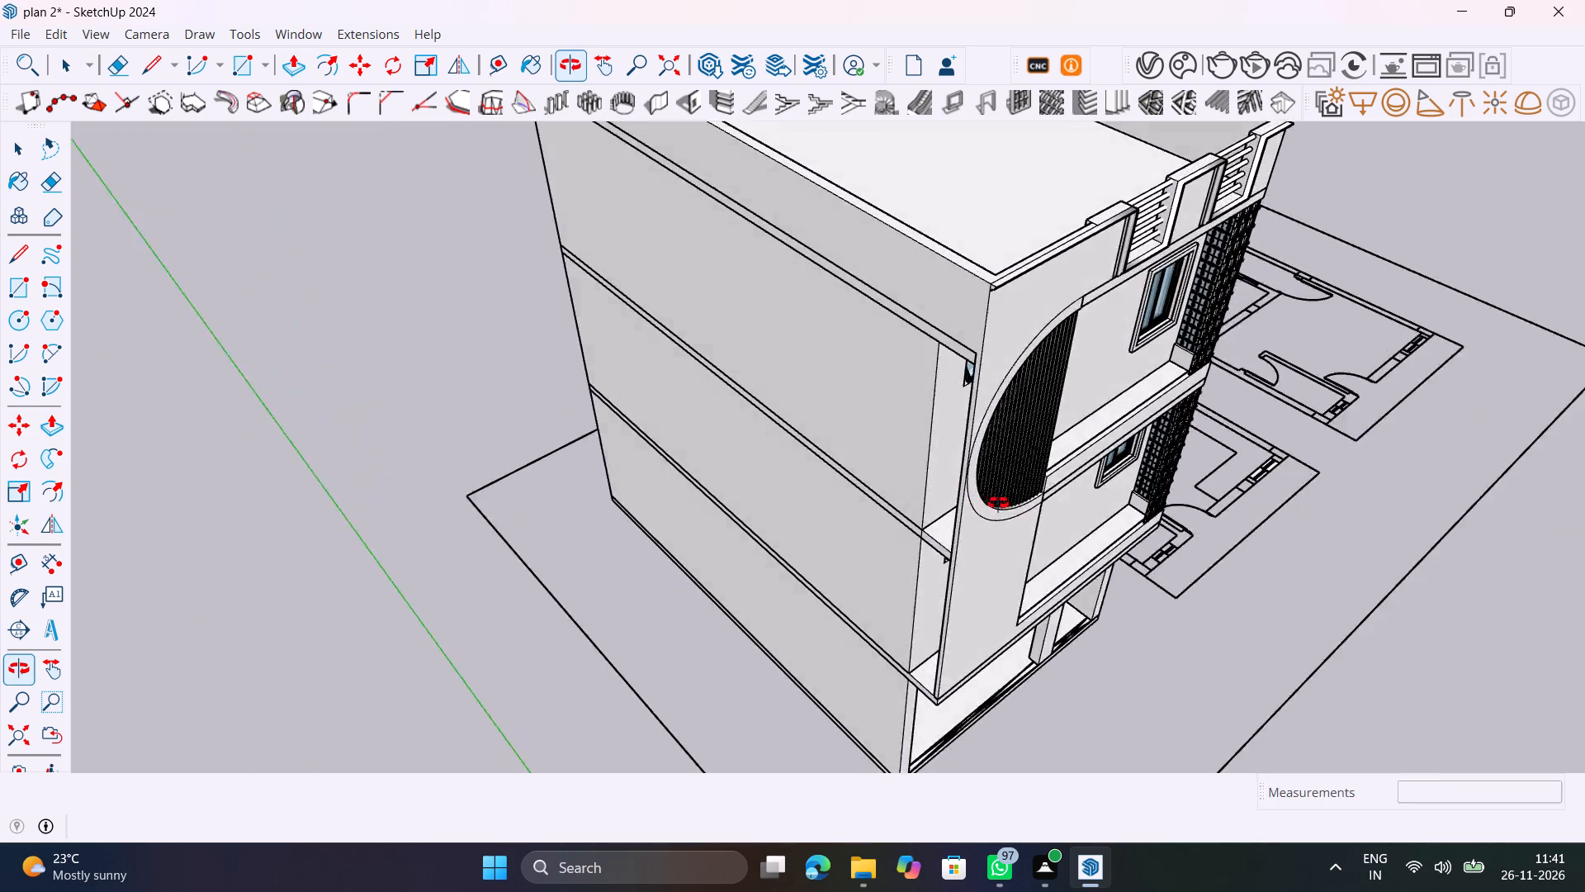
middle_drag(998, 503, 1029, 510)
scroll(994, 533, up, 14)
middle_drag(997, 542, 1184, 617)
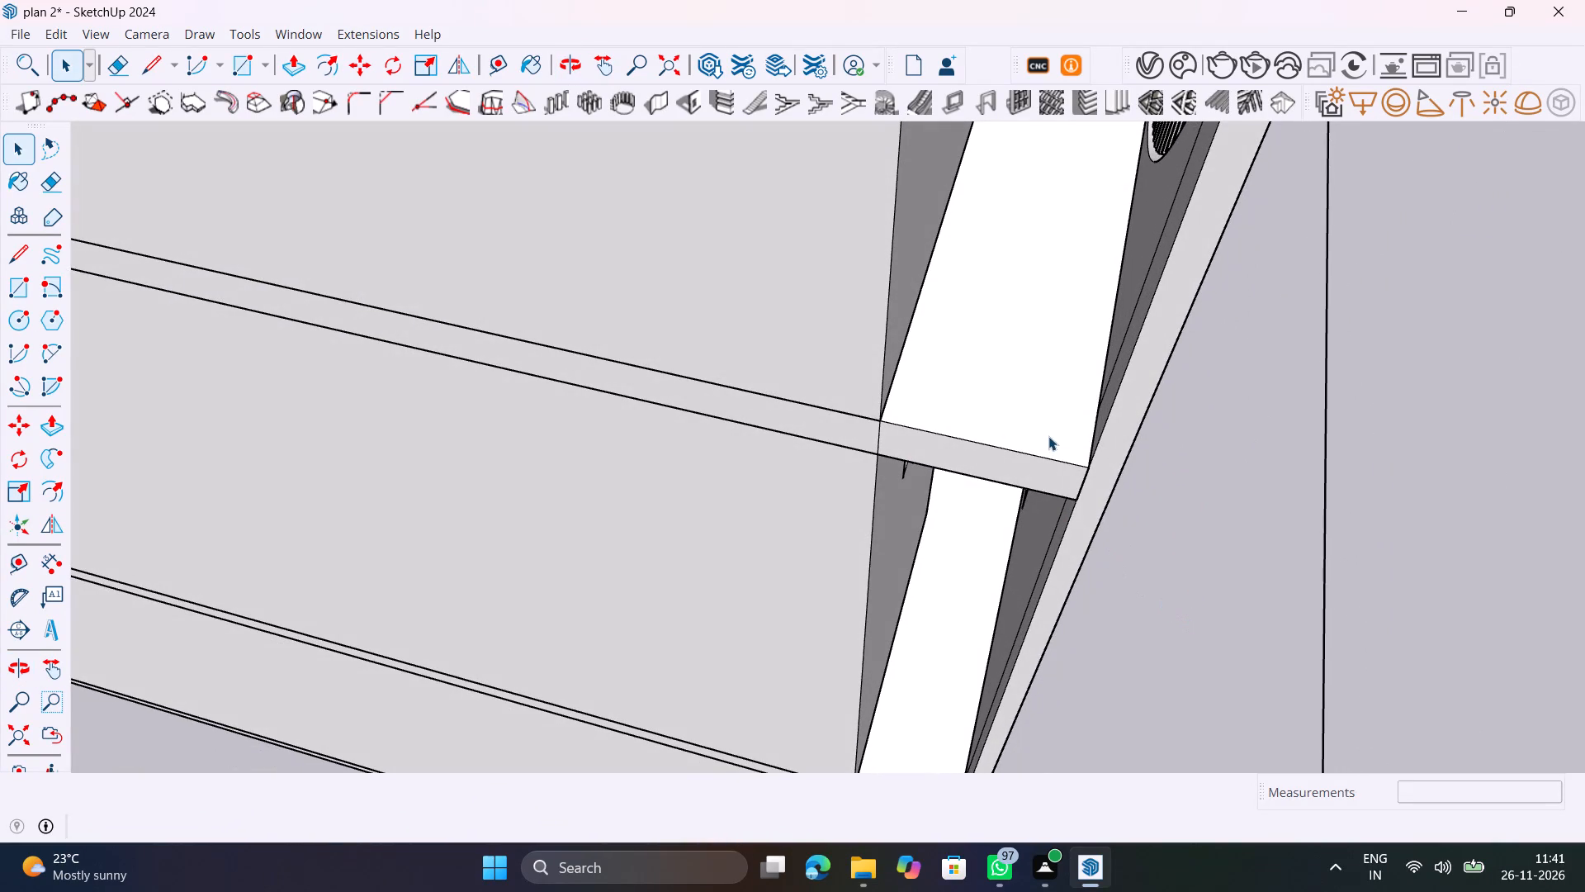
middle_drag(1020, 453, 849, 562)
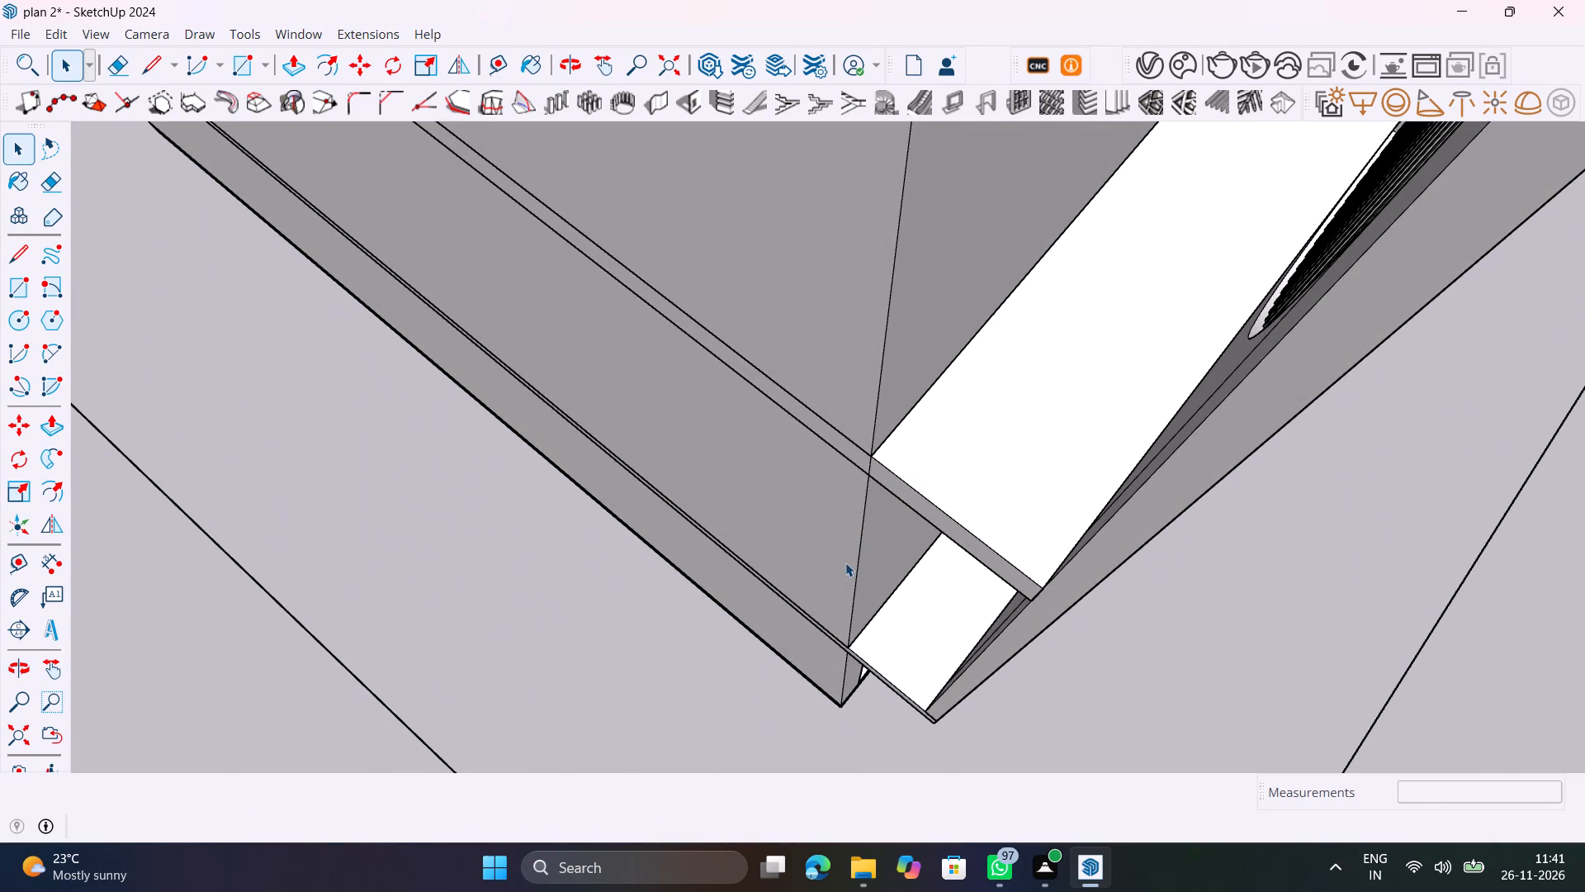
key(t)
click(941, 507)
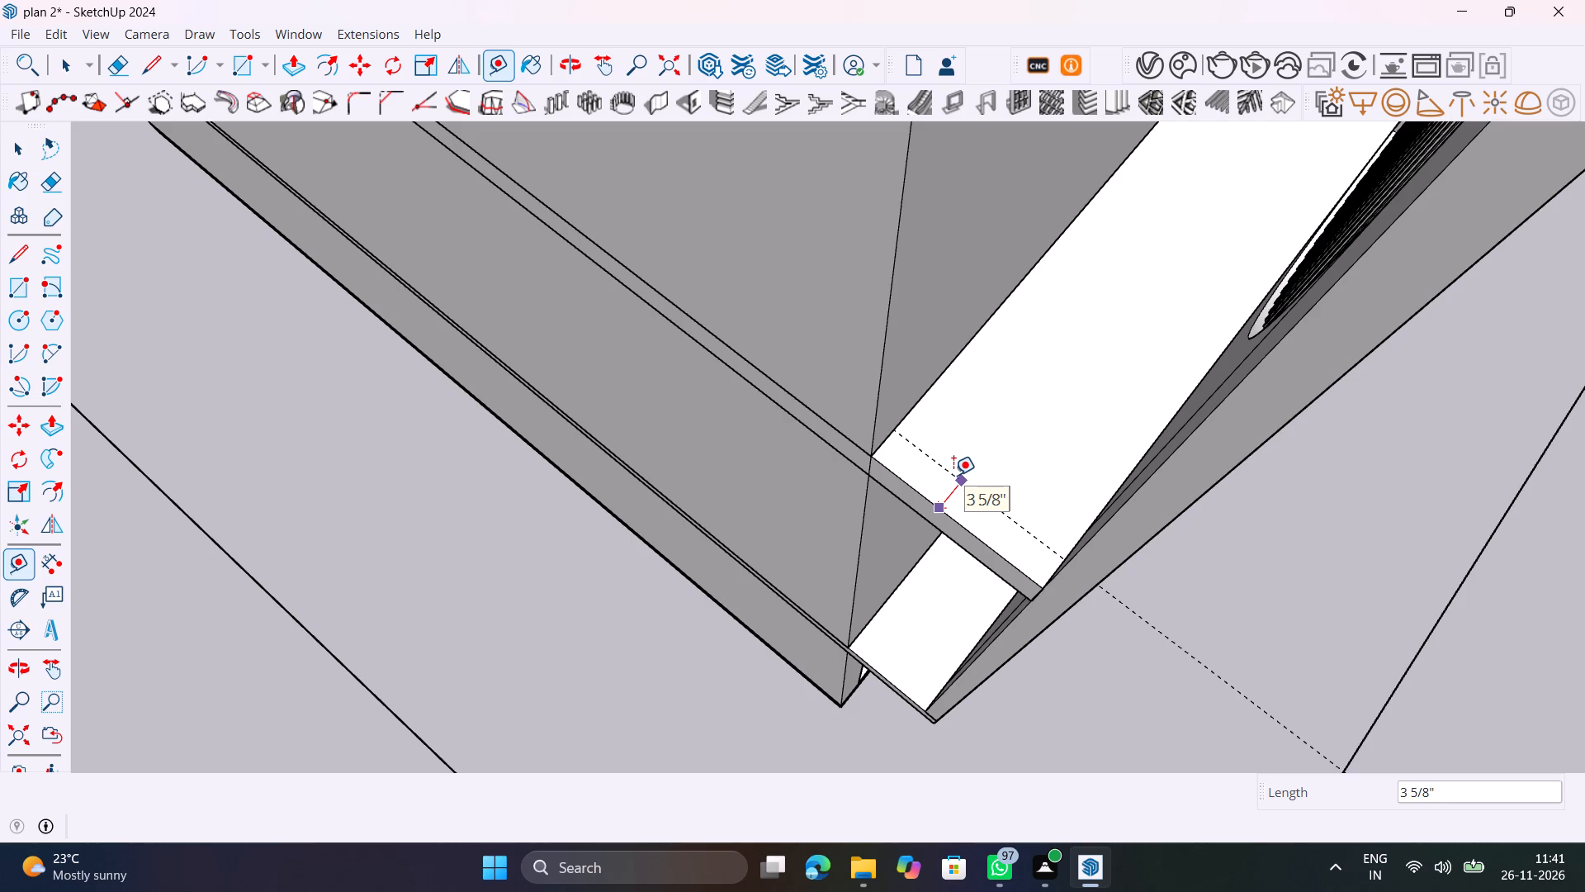
text(3")
key(Return)
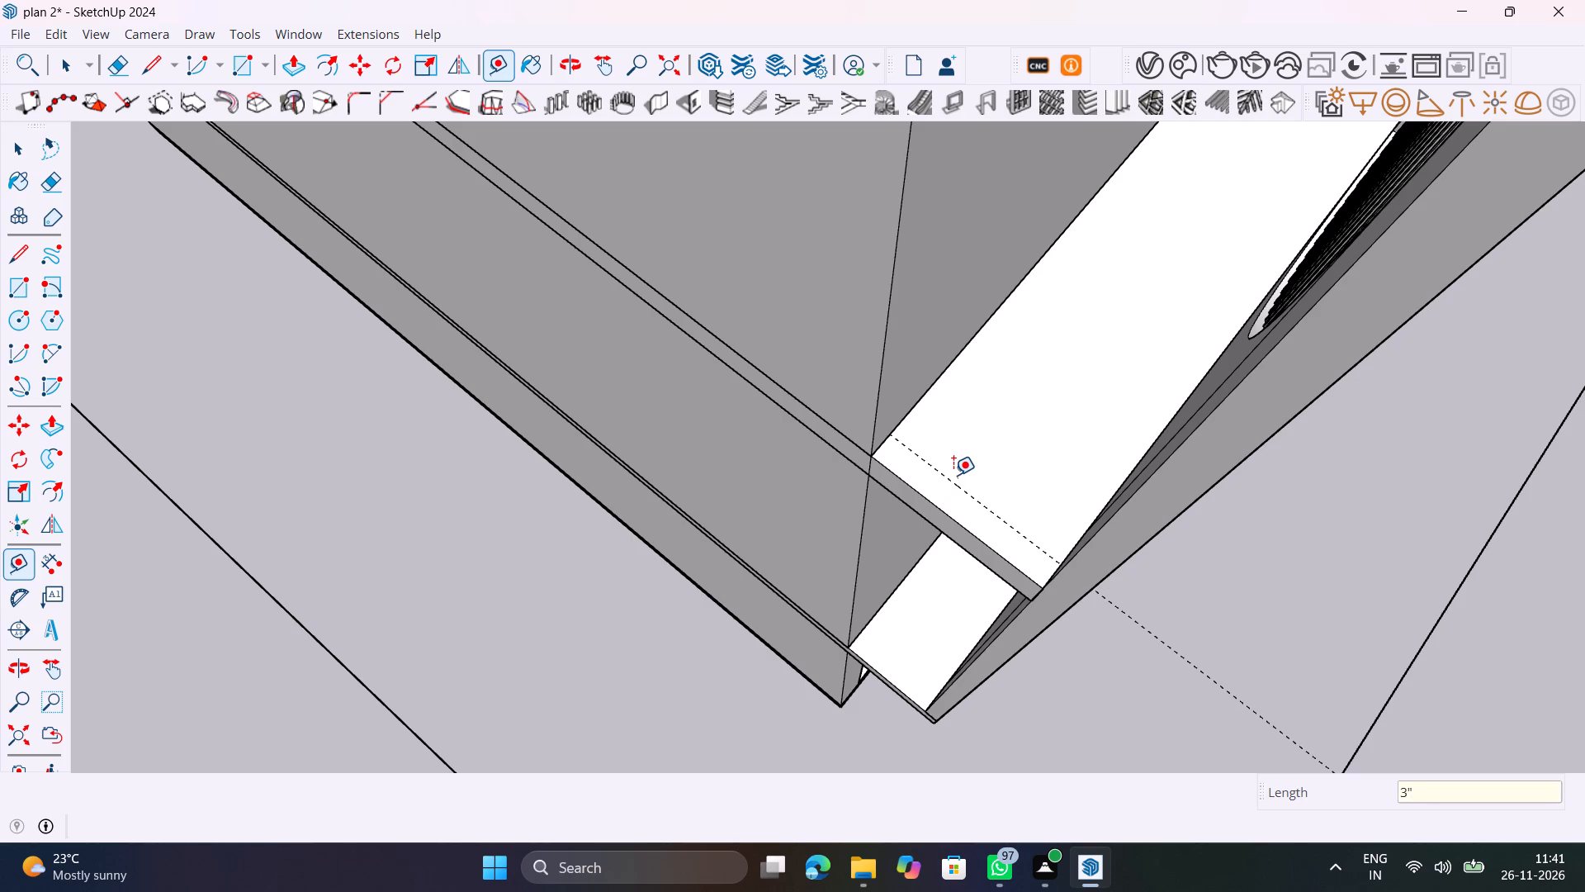
Draw a 3" by 1' 9" rectangle on the balcony slab between the guide line and its outer side edge.
key(r)
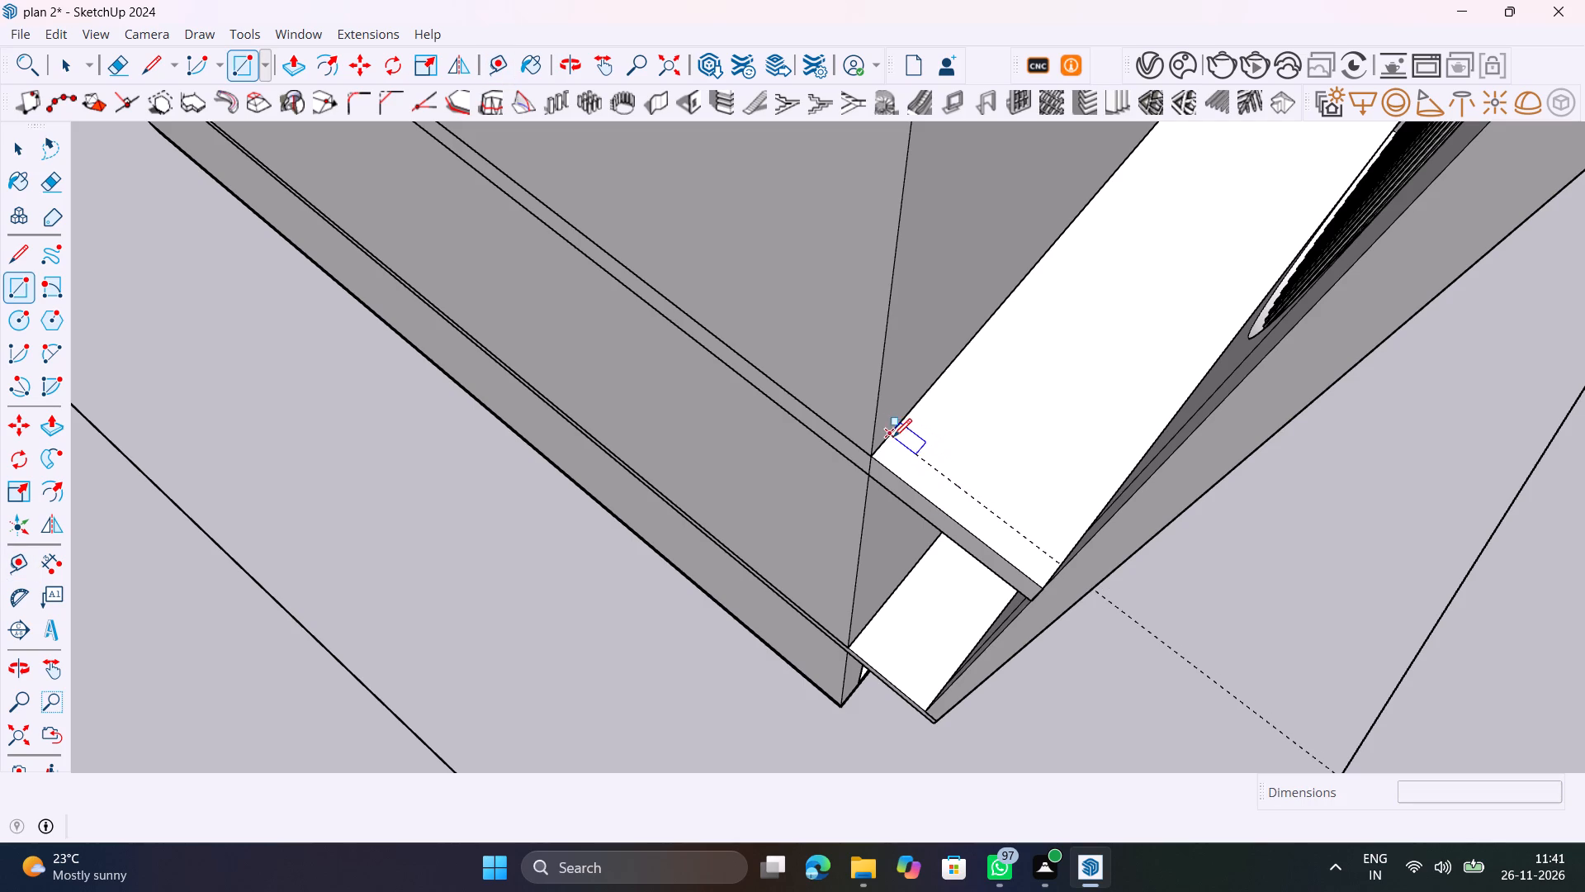
click(890, 434)
click(893, 437)
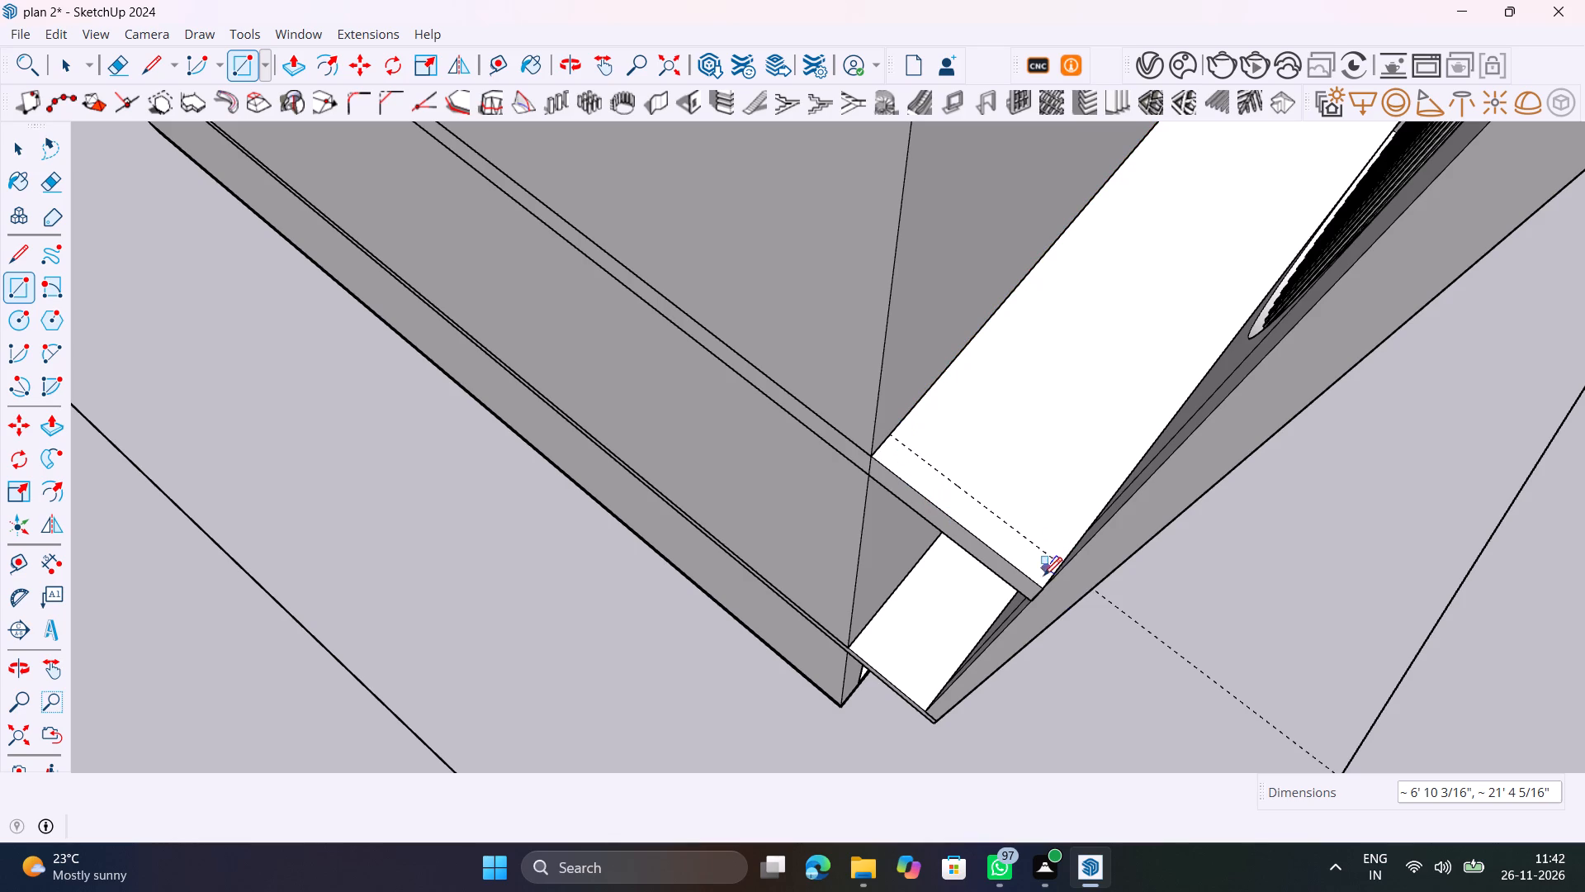
key(Escape)
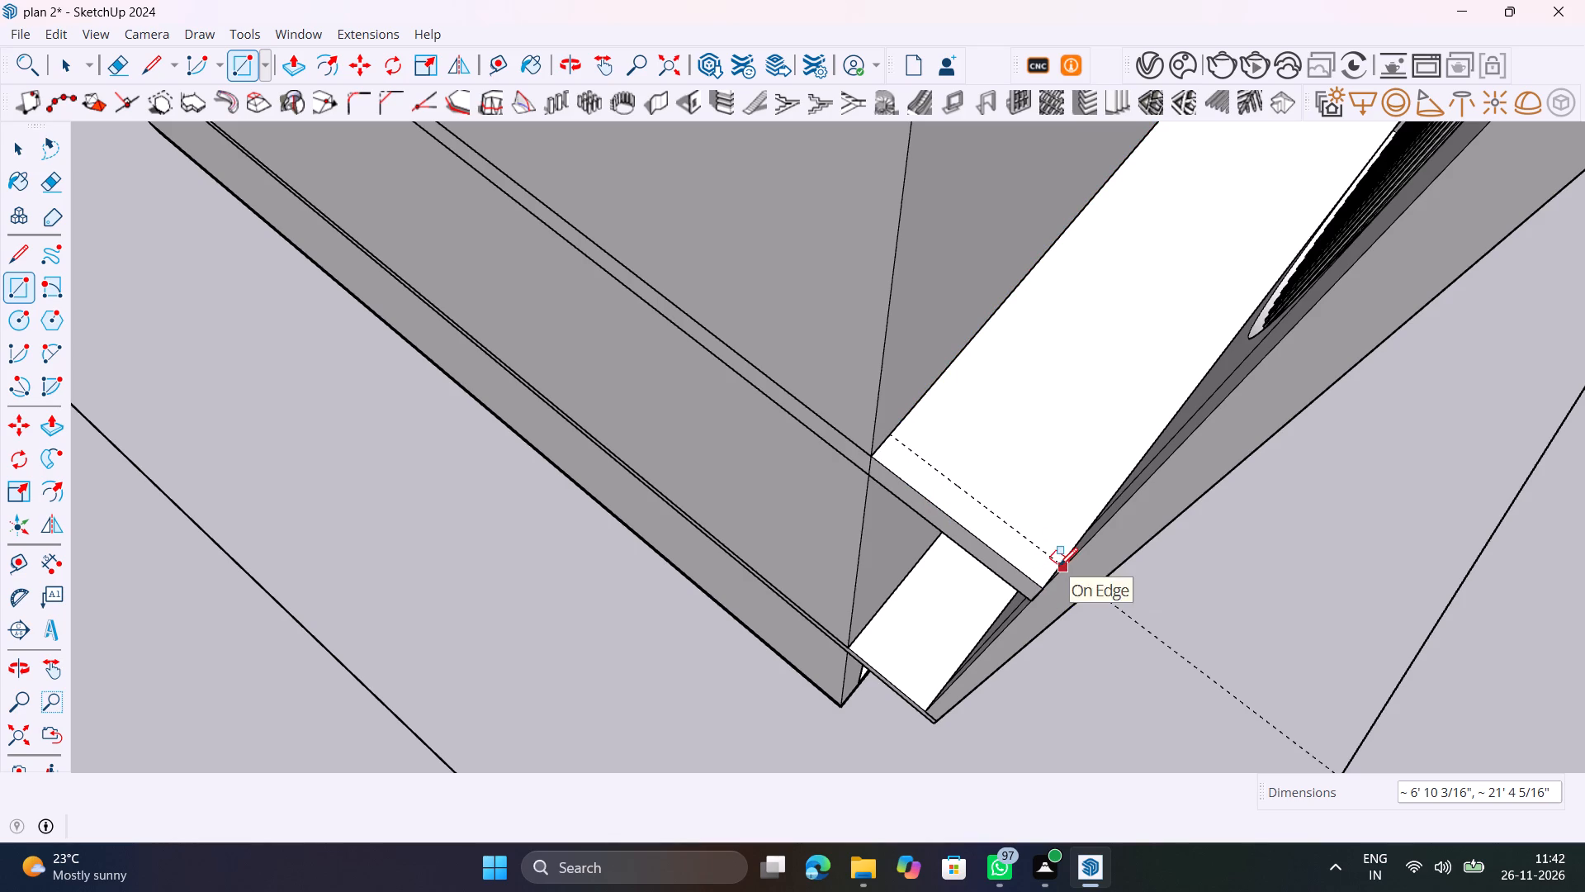
middle_drag(1051, 578, 1142, 617)
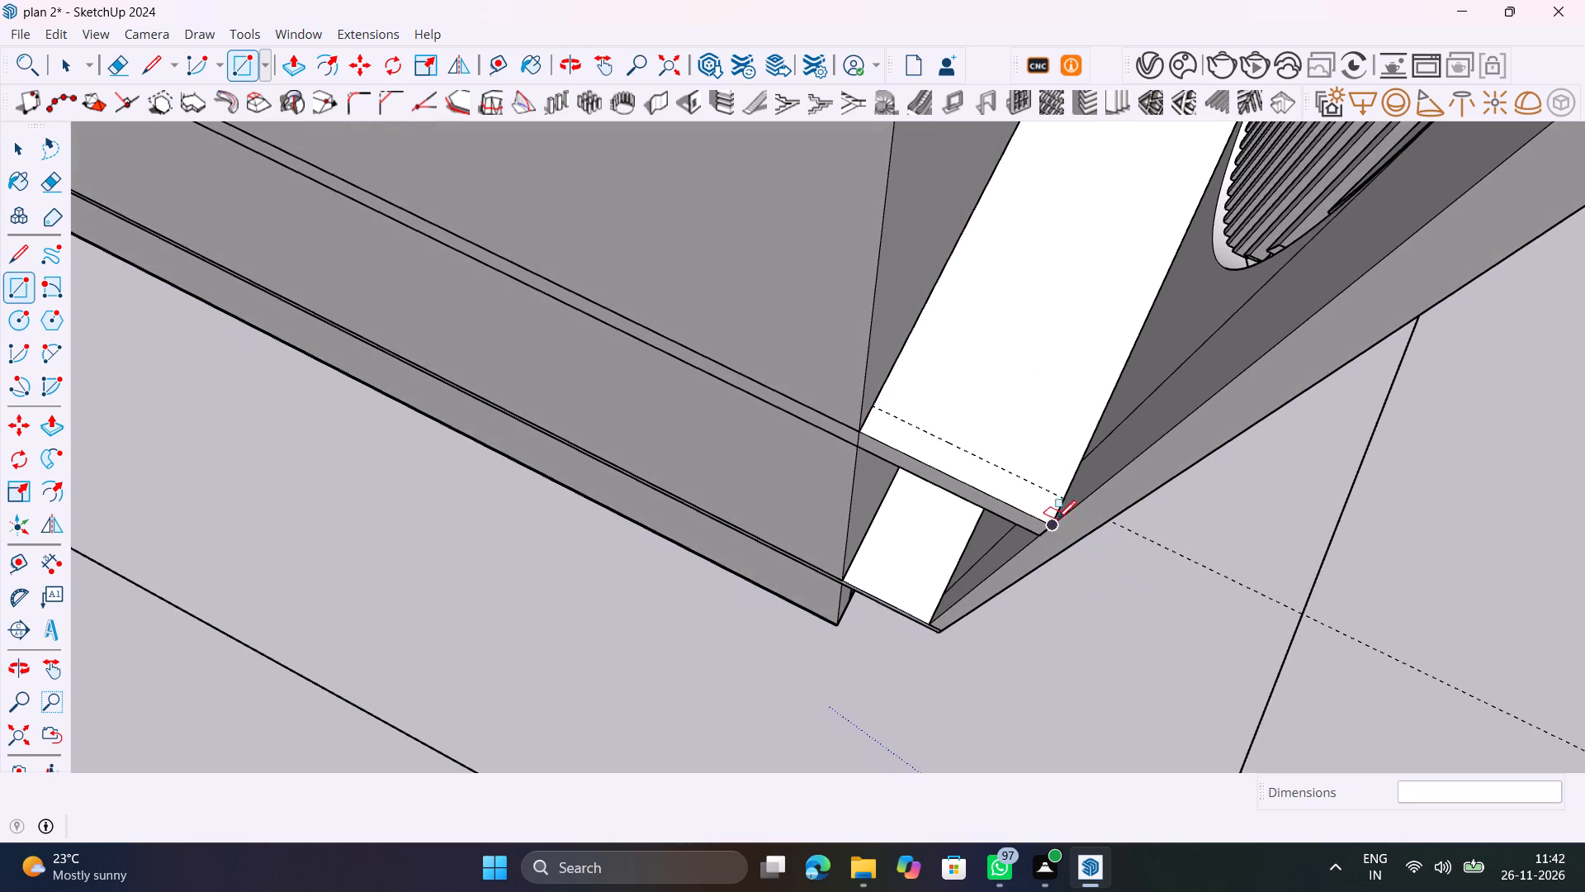
scroll(1046, 500, up, 6)
click(1077, 501)
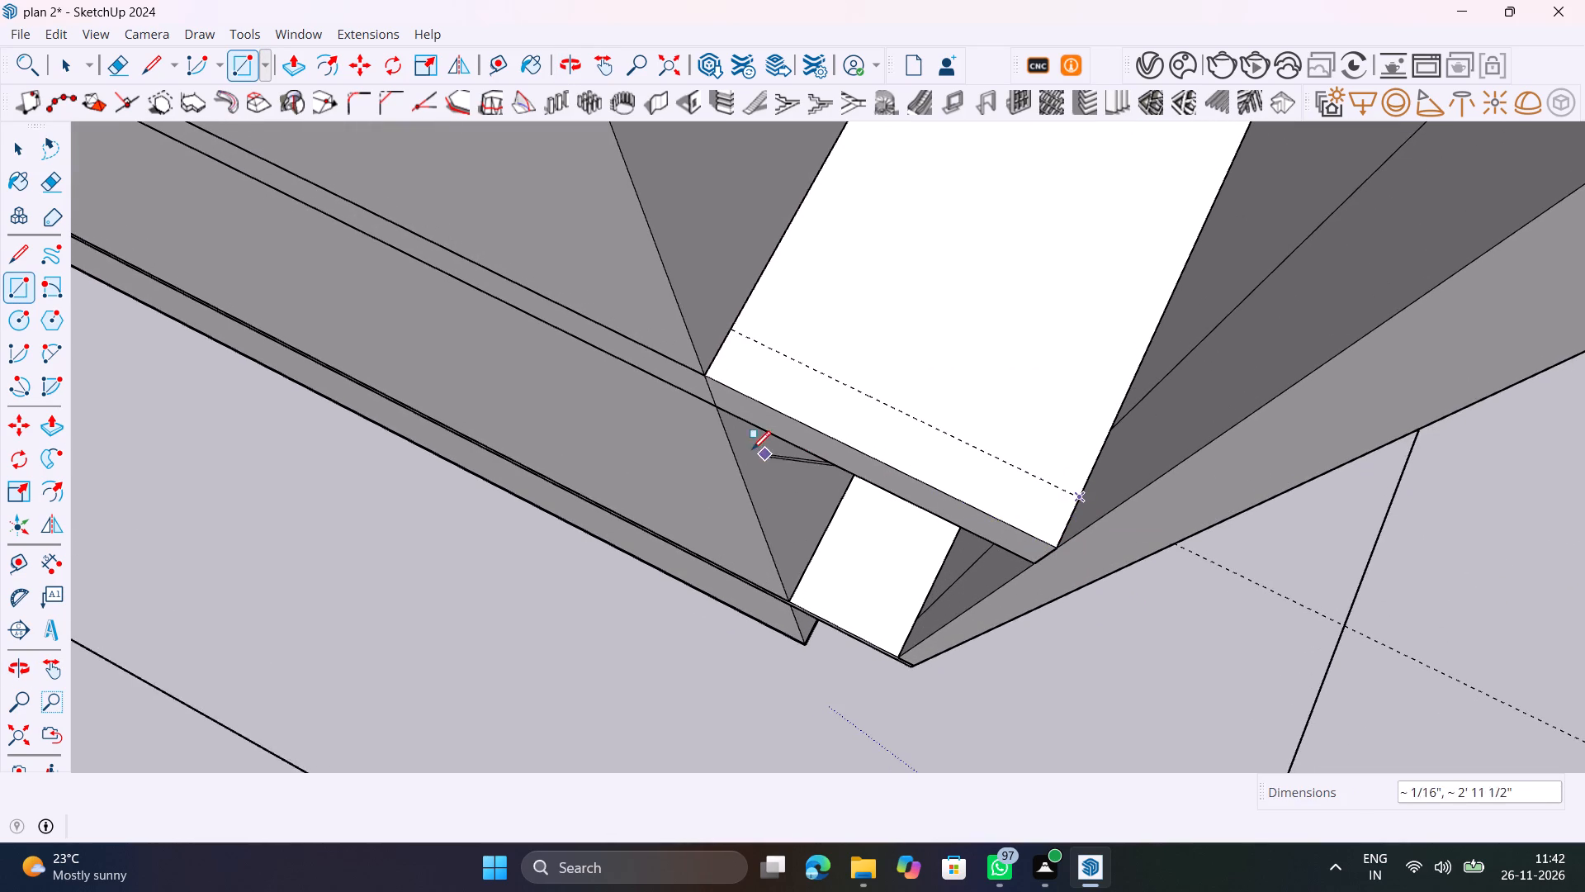
click(707, 372)
key(space)
Group the 3" wide strip's face and edges at the balcony slab's outer side edge.
click(852, 415)
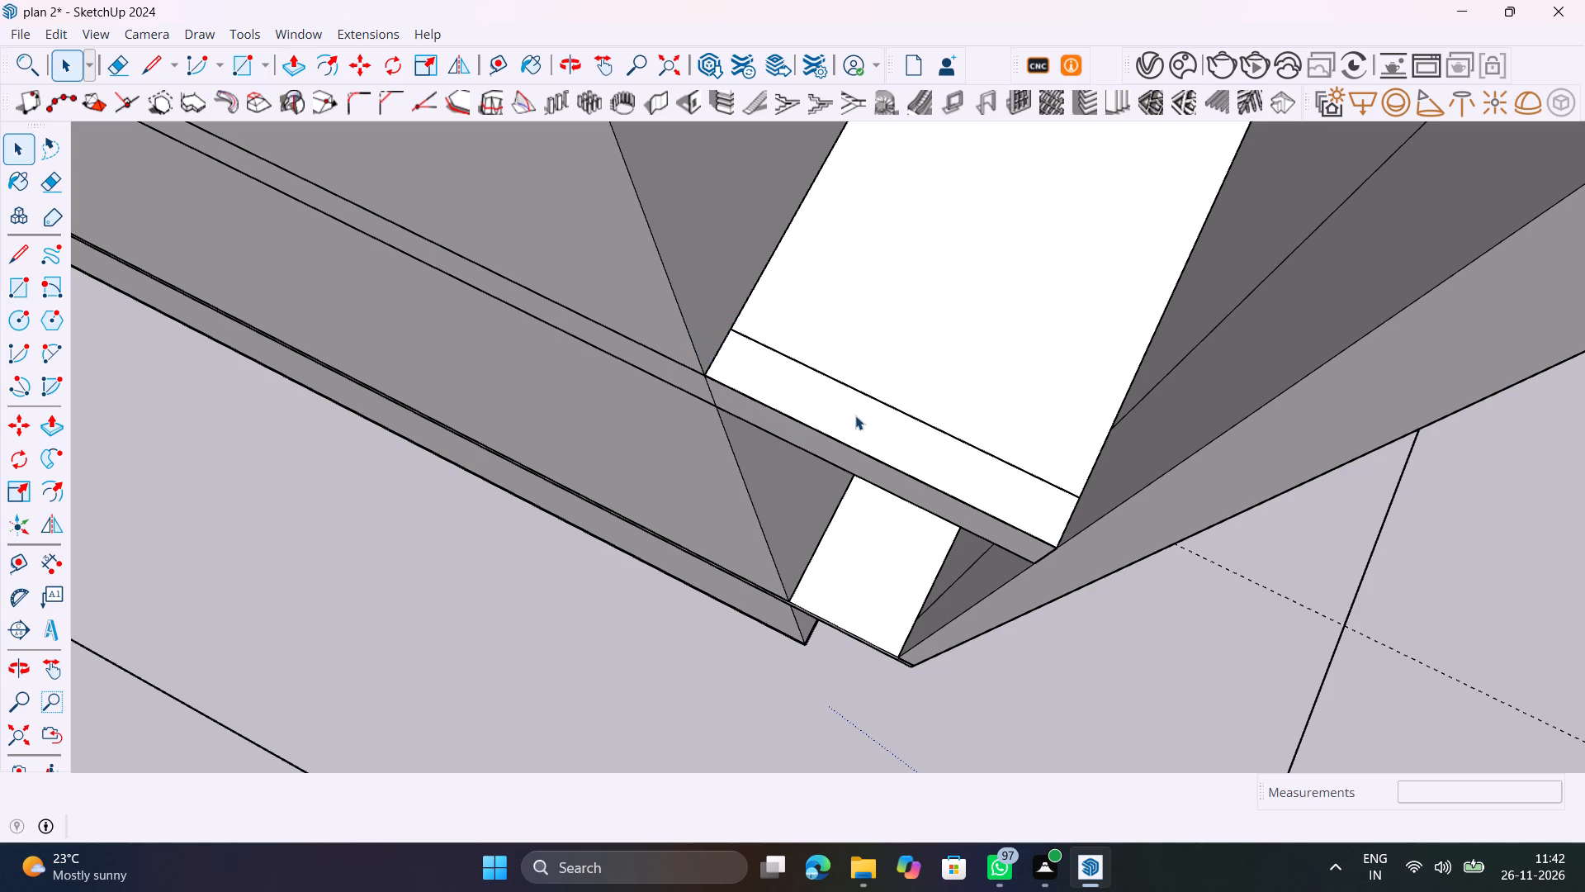
double_click(855, 415)
key(p)
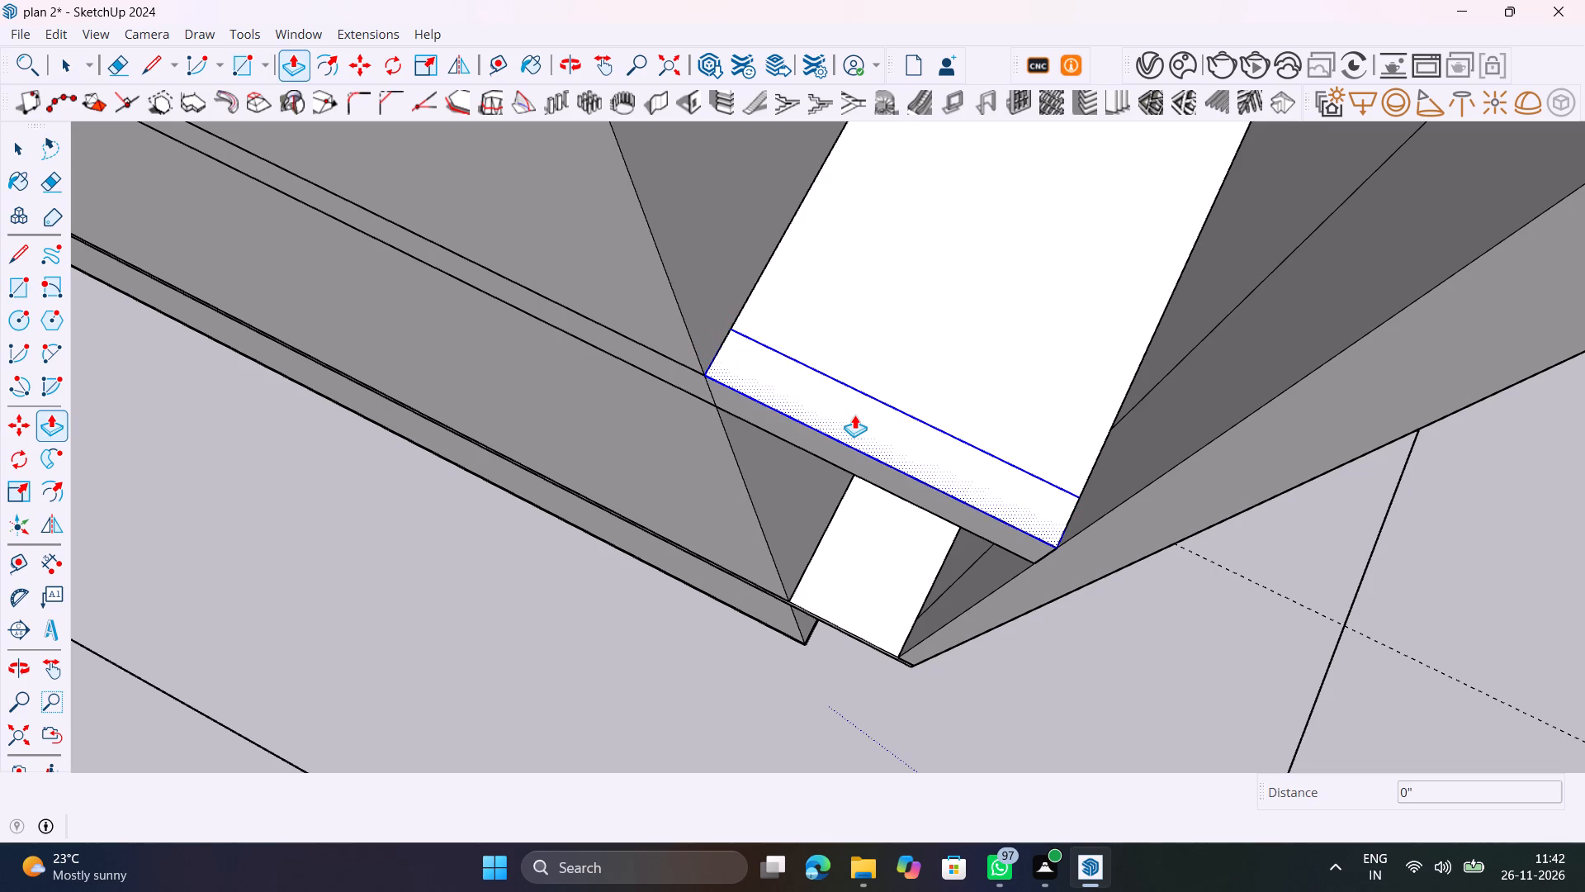
right_click(854, 415)
key(Escape)
right_click(852, 416)
key(Escape)
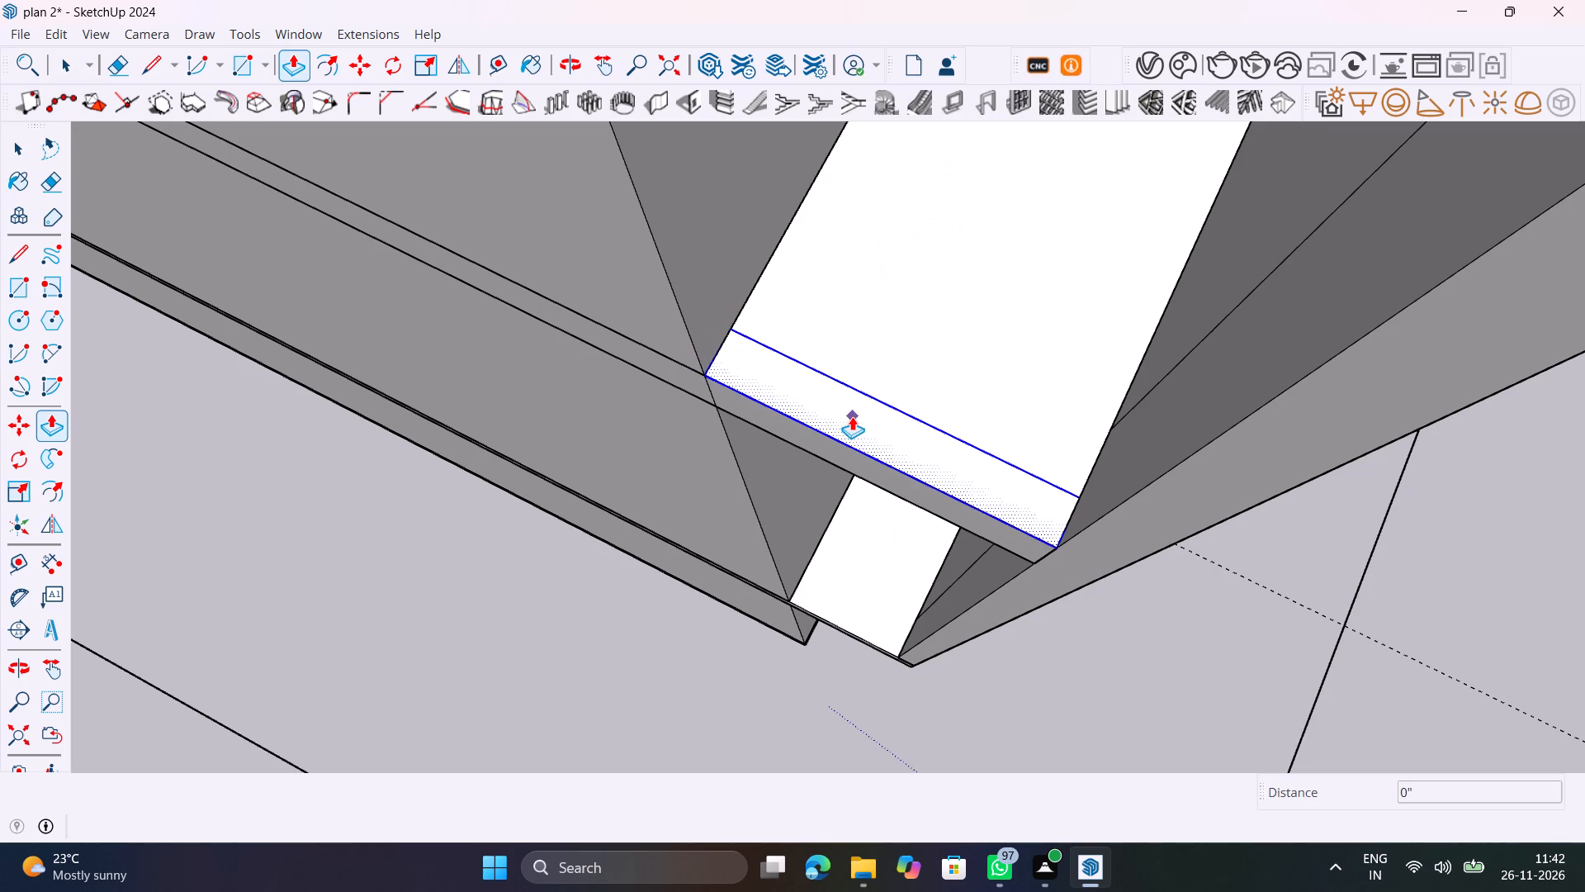
key(Escape)
key(space)
drag(852, 416, 851, 424)
click(849, 424)
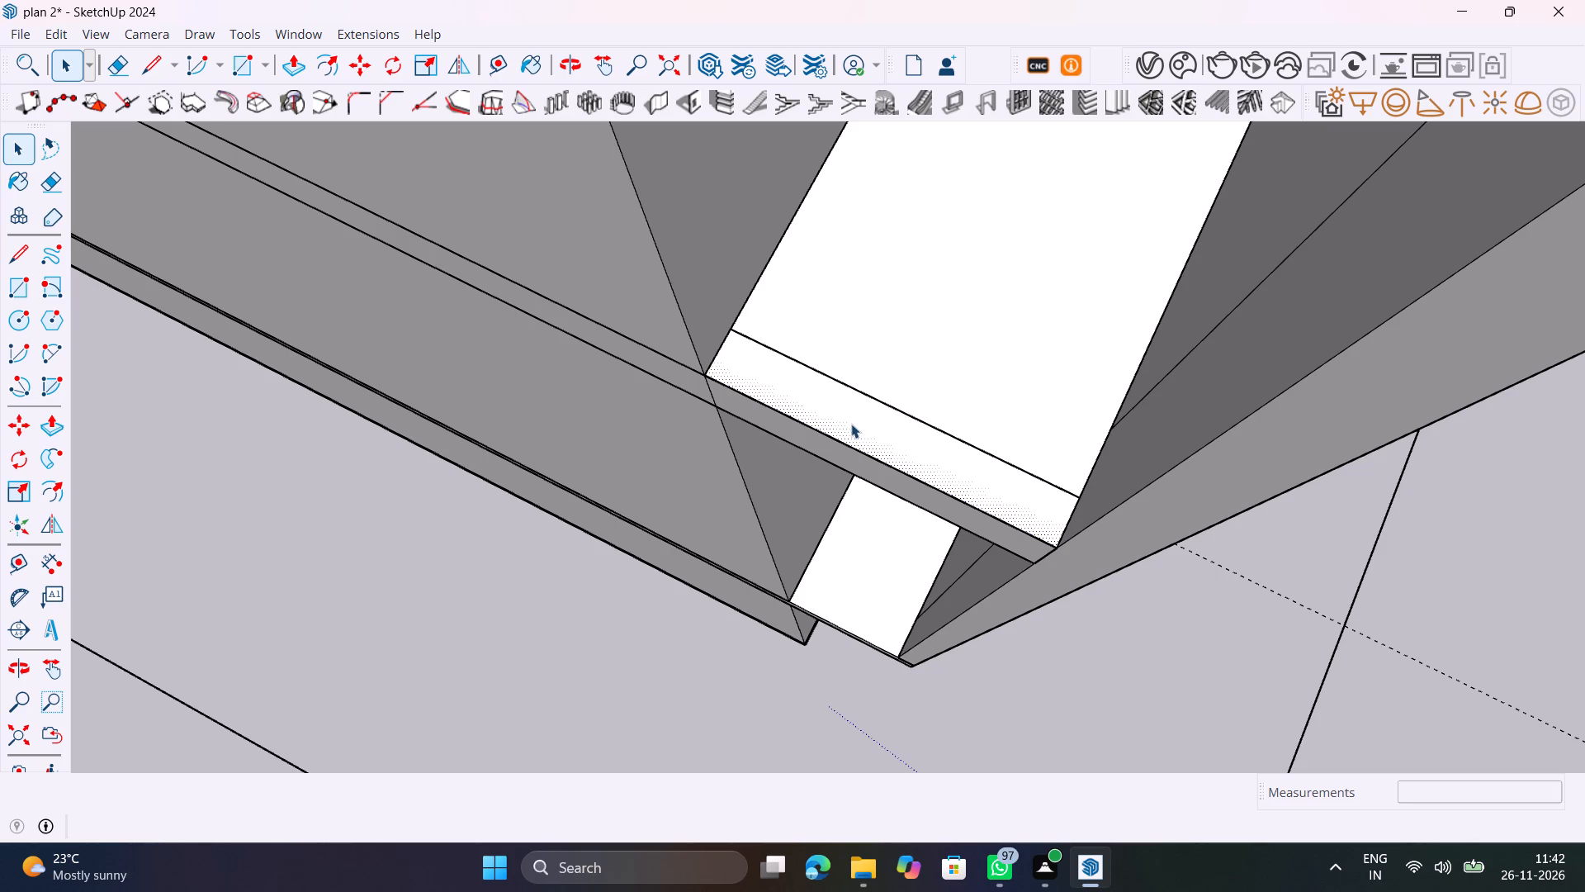
double_click(862, 423)
double_click(863, 420)
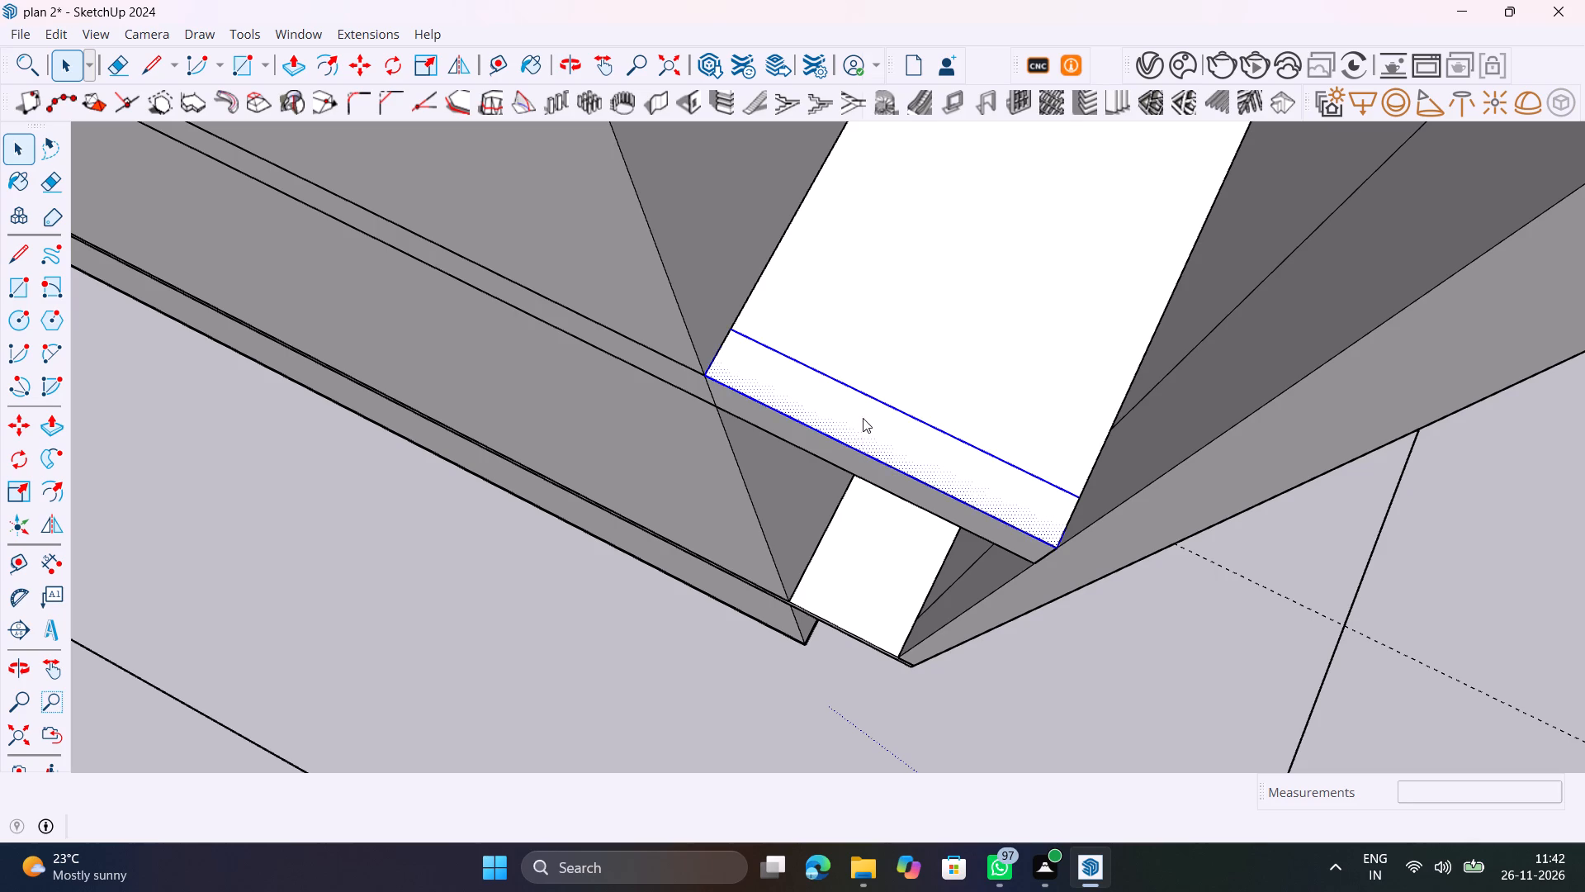
right_click(863, 418)
click(981, 189)
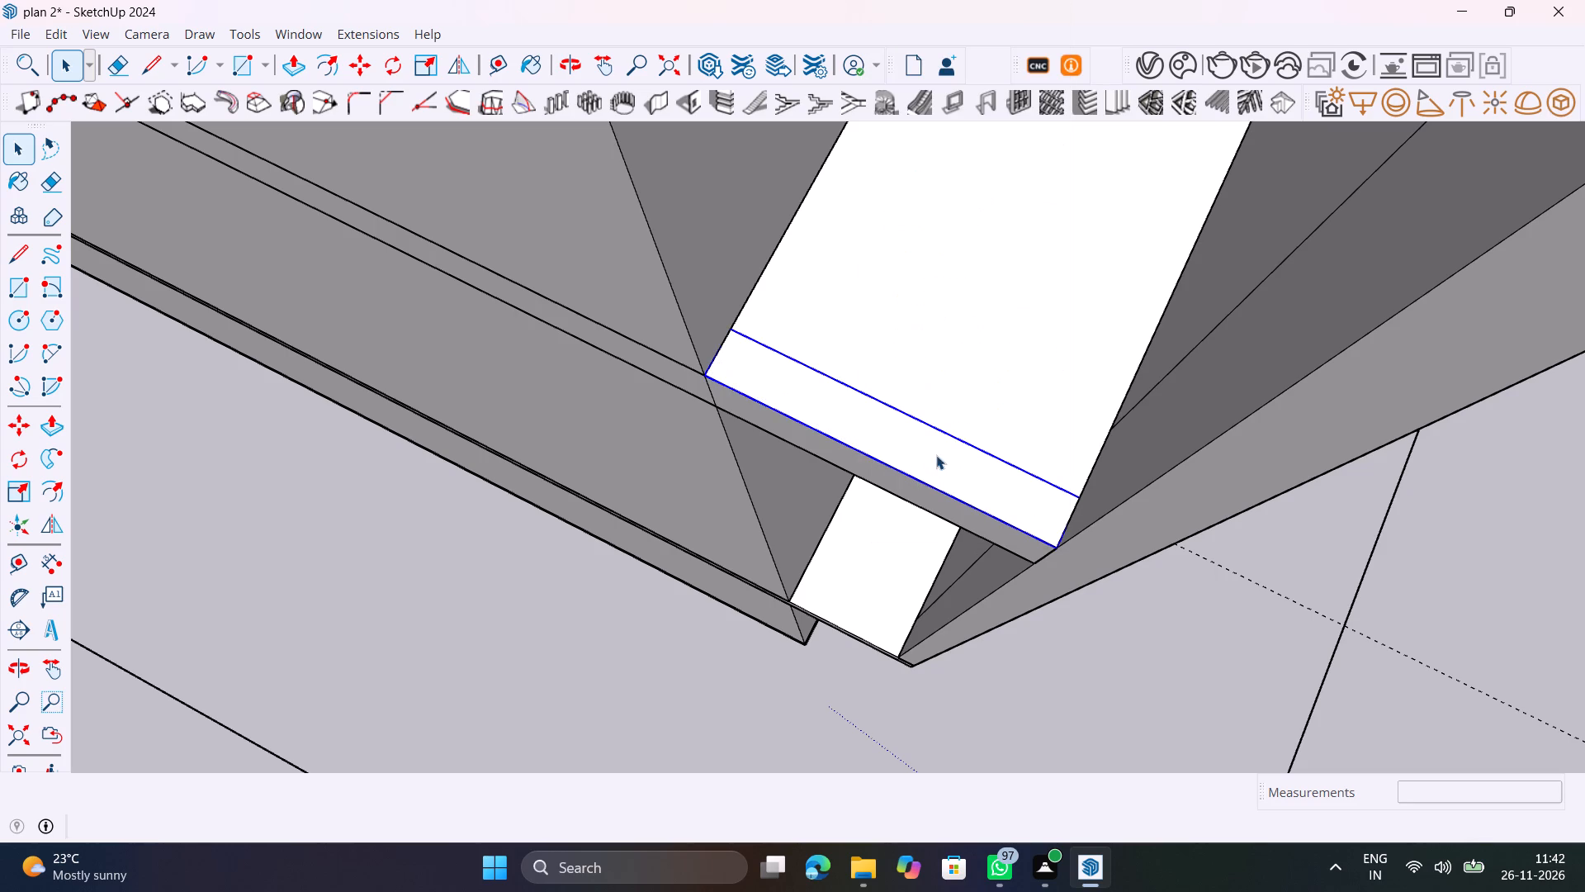
Push/Pull the strip's face inside the group up 3' to form a side parapet wall, and close the group.
double_click(936, 455)
double_click(937, 454)
click(936, 454)
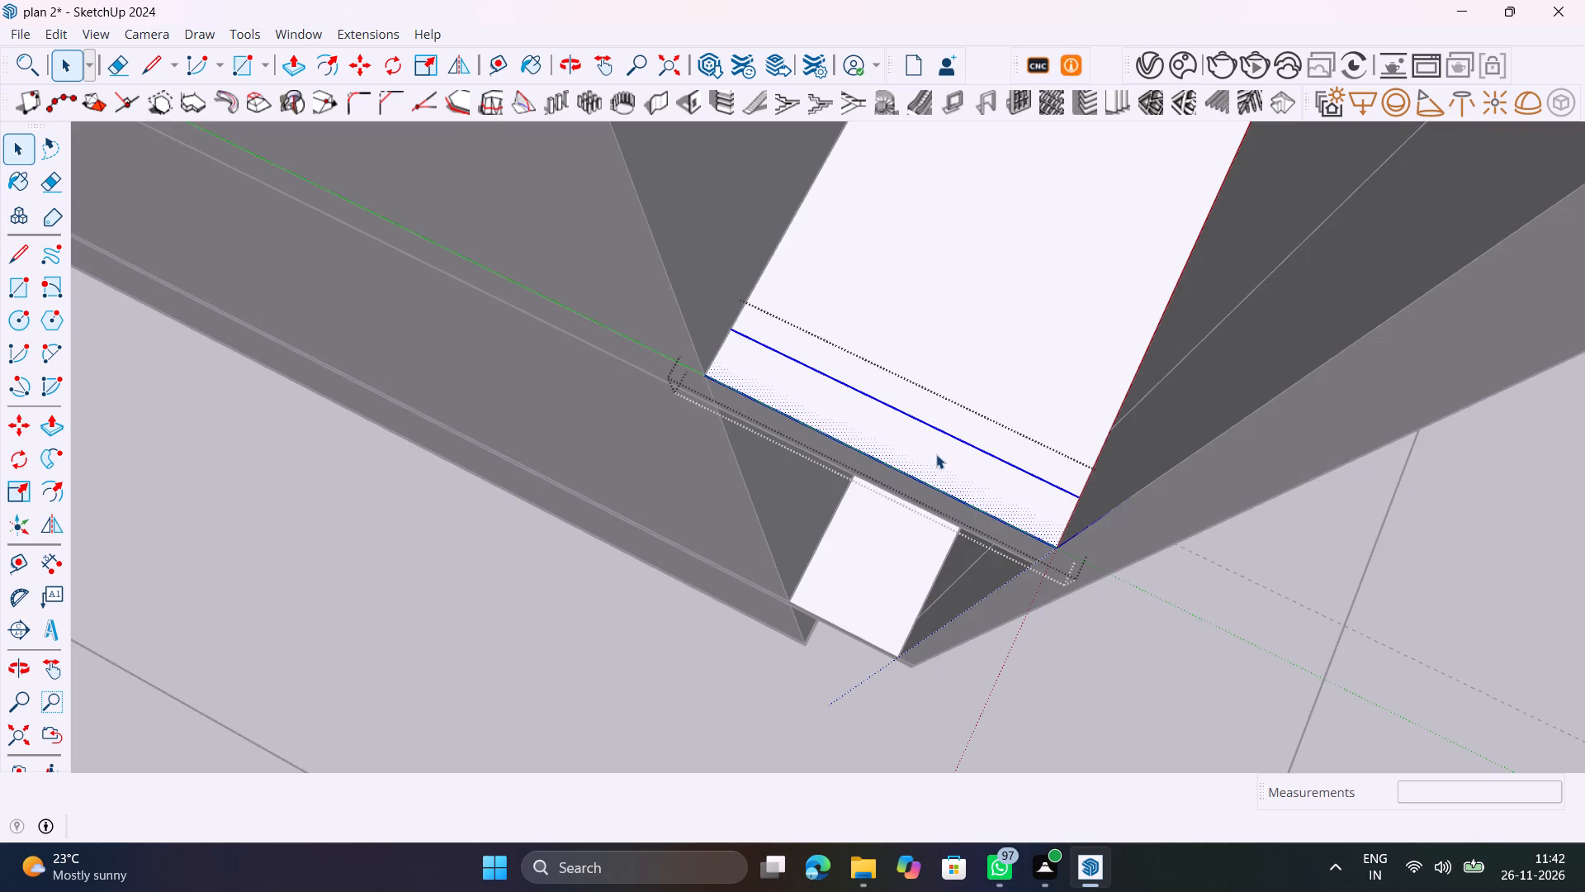
key(p)
click(936, 454)
key(3)
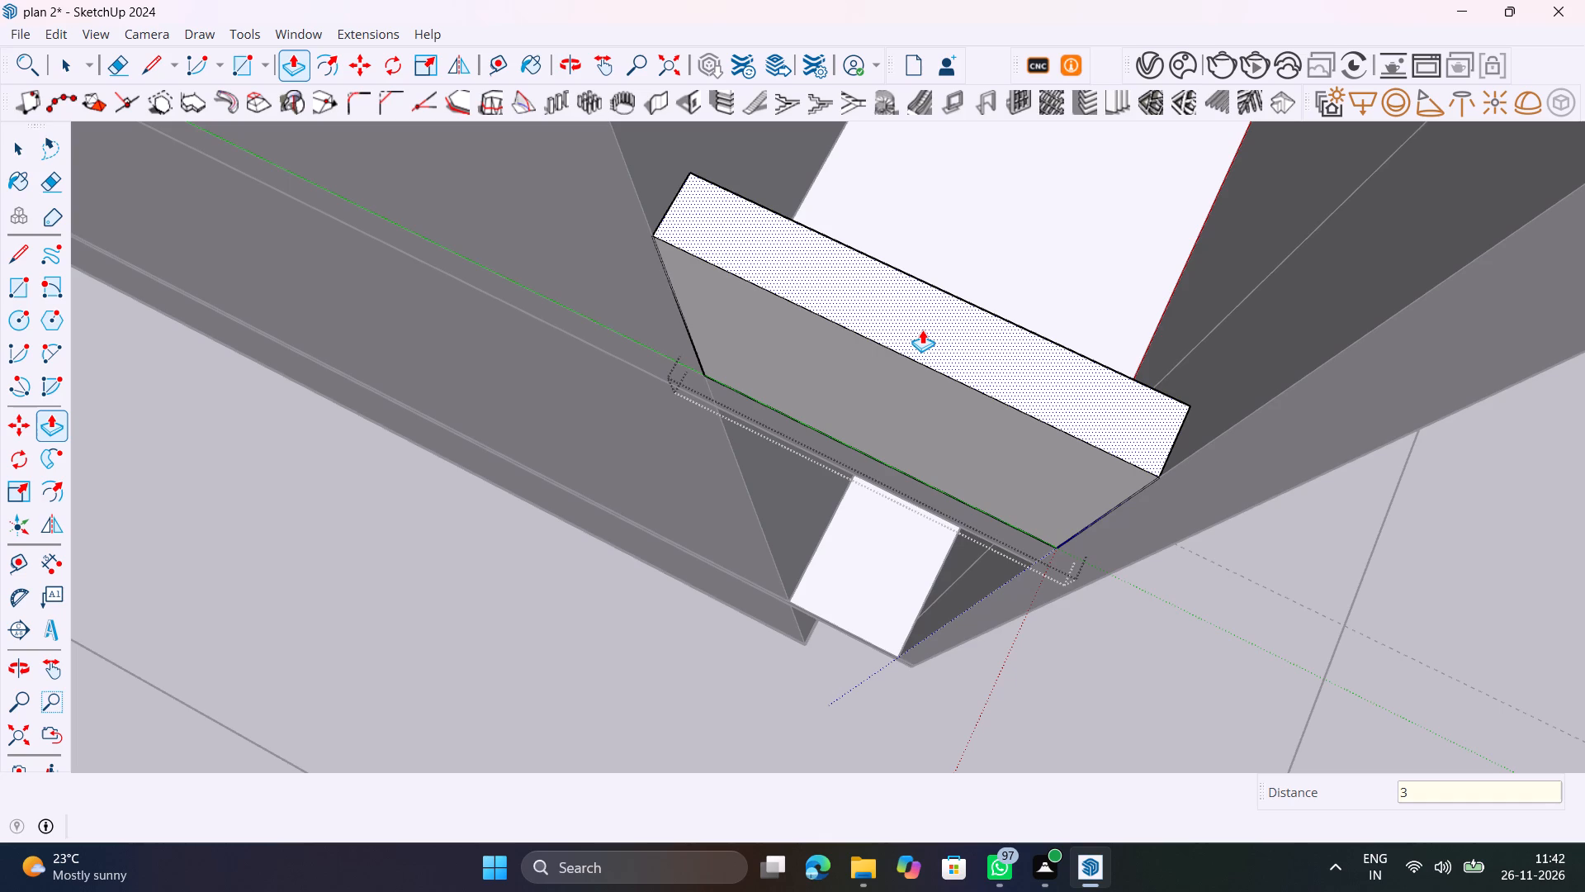
key(apostrophe)
key(Return)
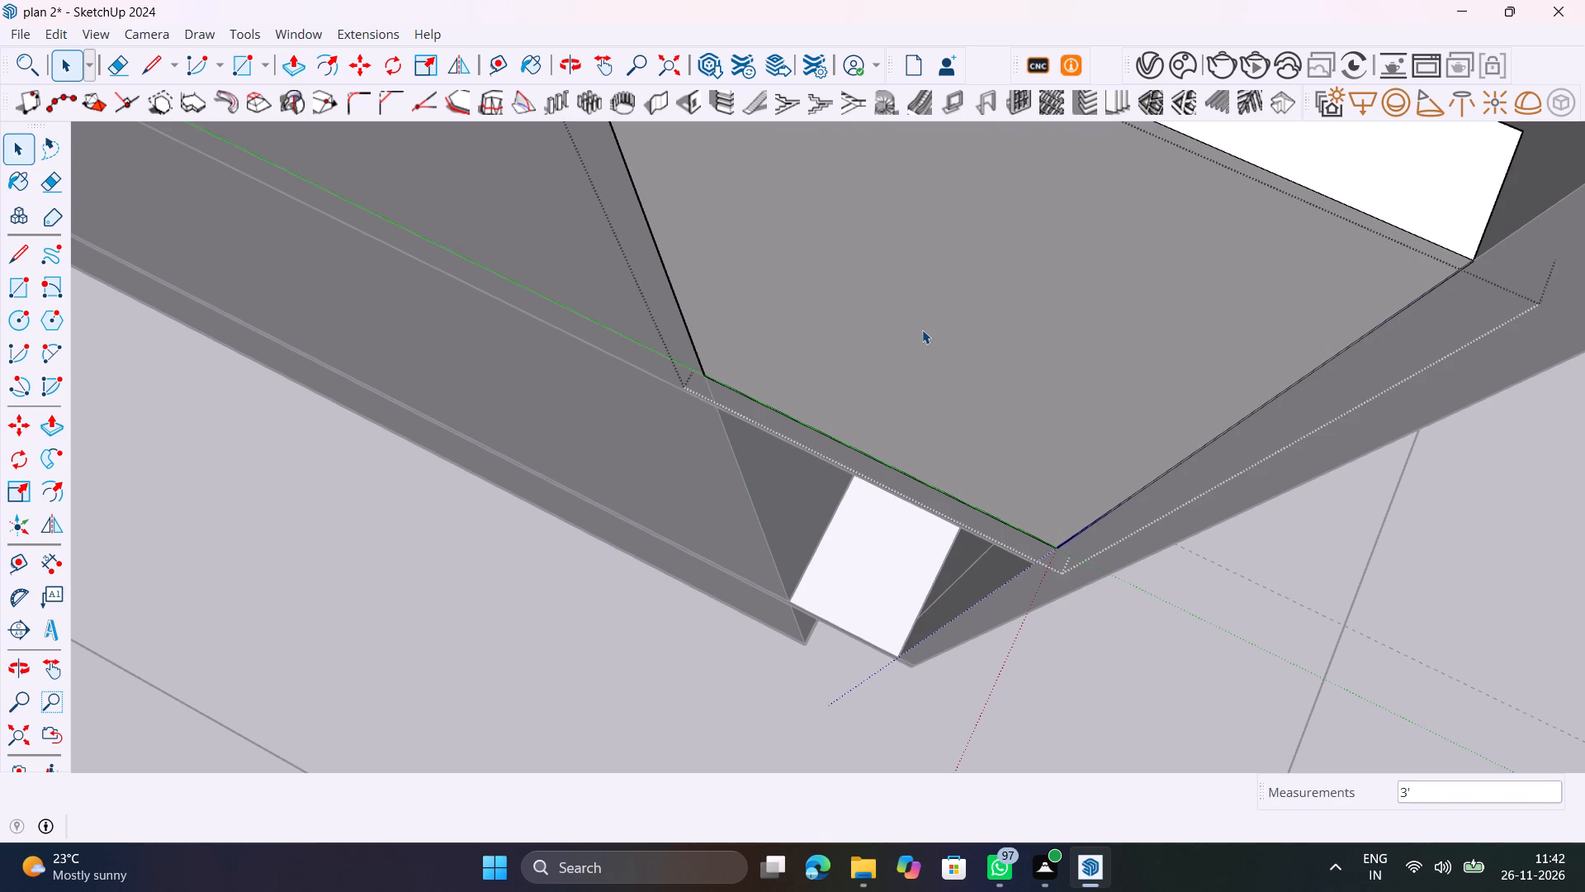
key(space)
scroll(922, 330, down, 12)
click(1193, 413)
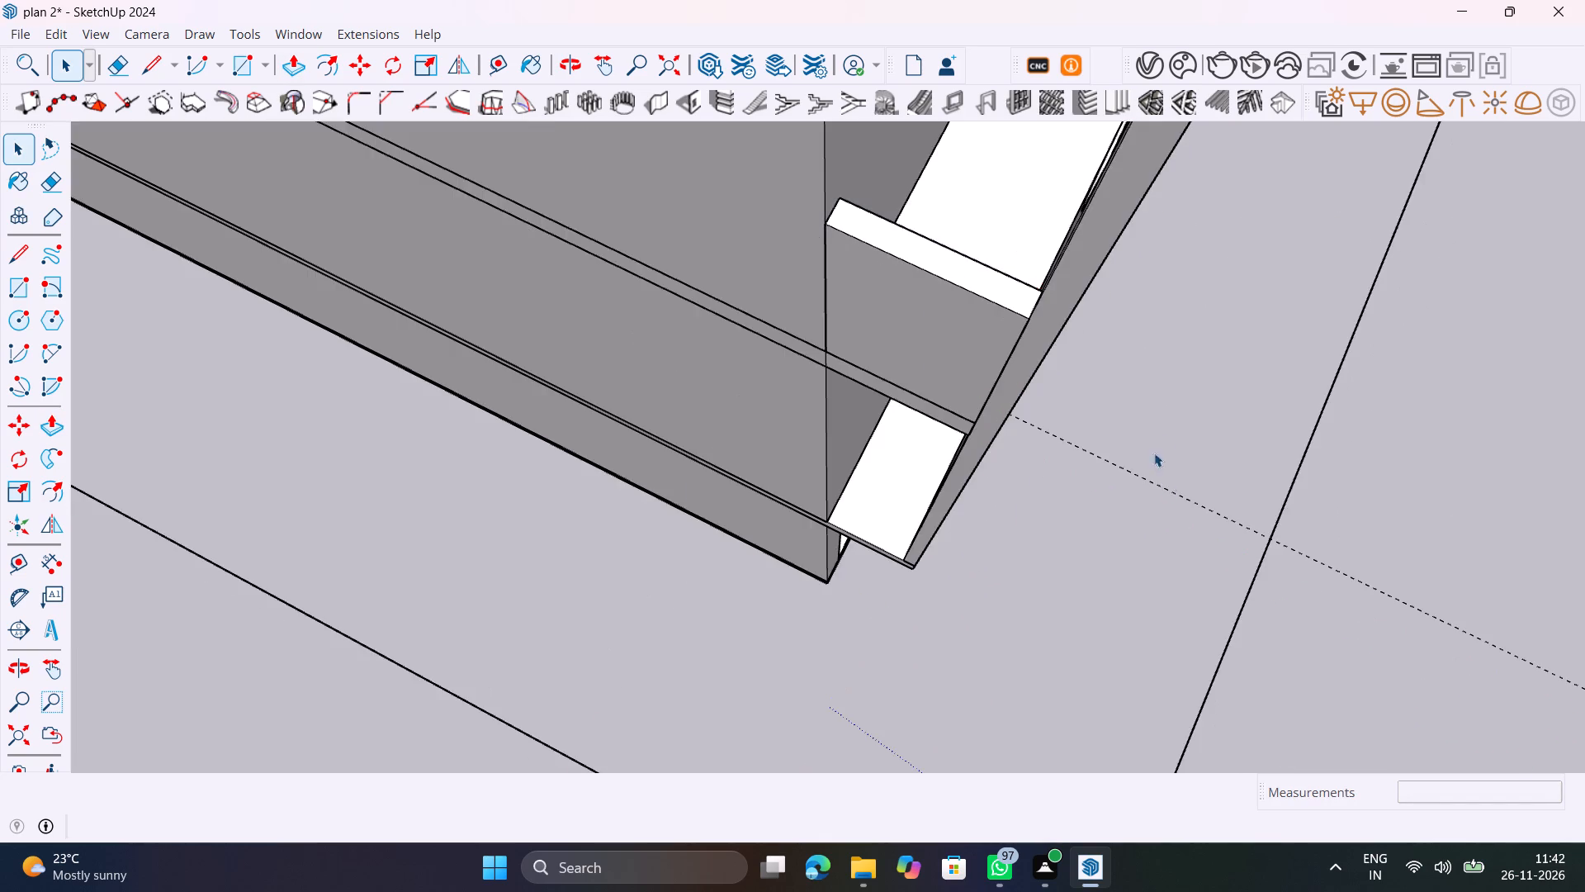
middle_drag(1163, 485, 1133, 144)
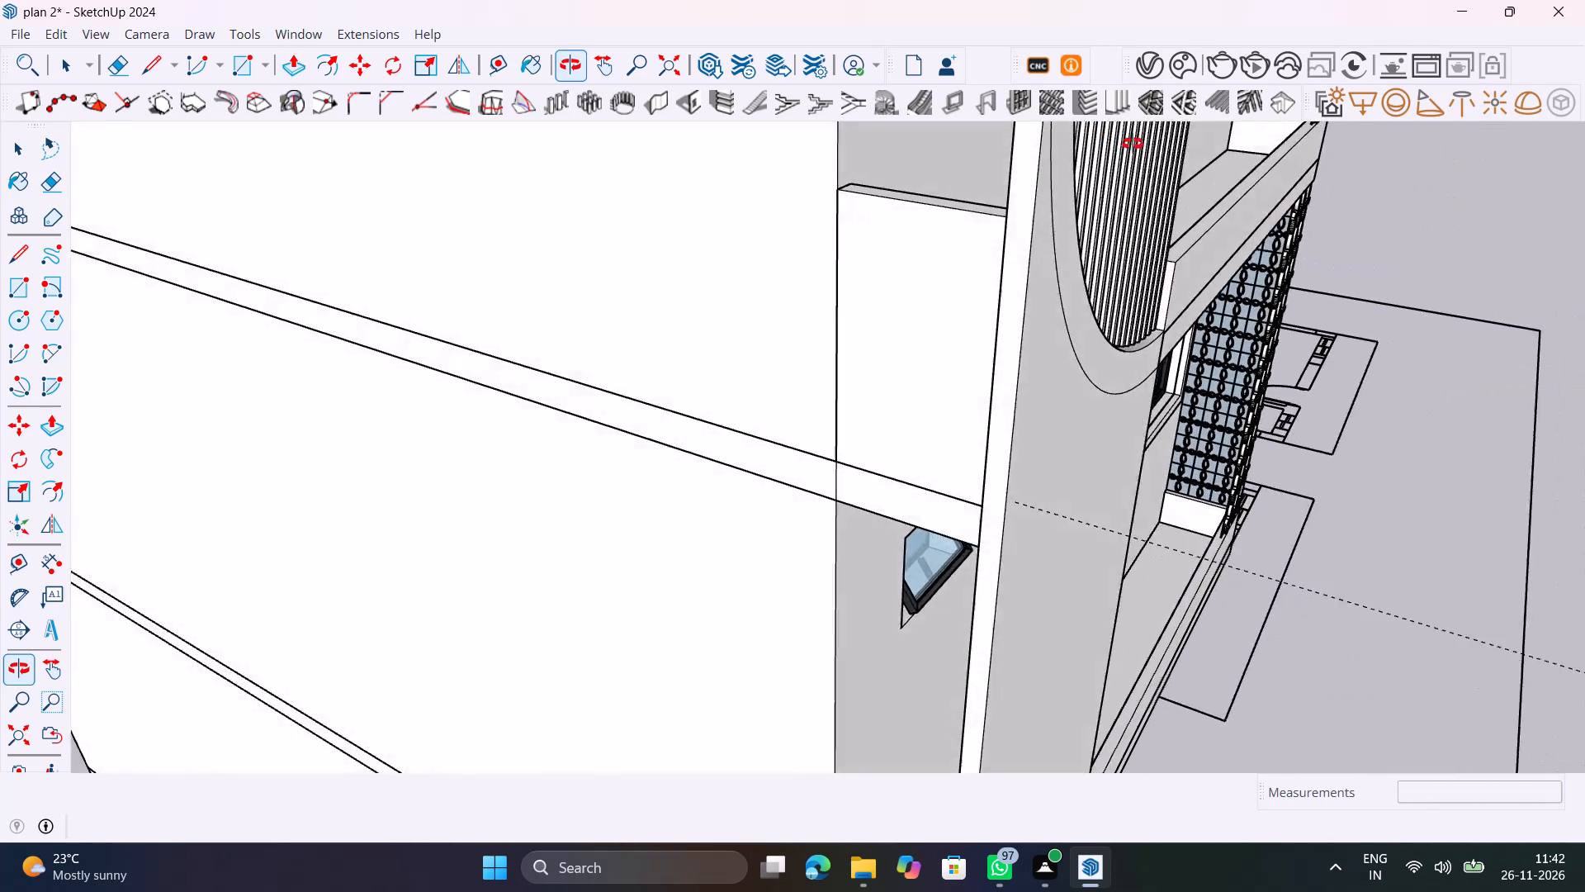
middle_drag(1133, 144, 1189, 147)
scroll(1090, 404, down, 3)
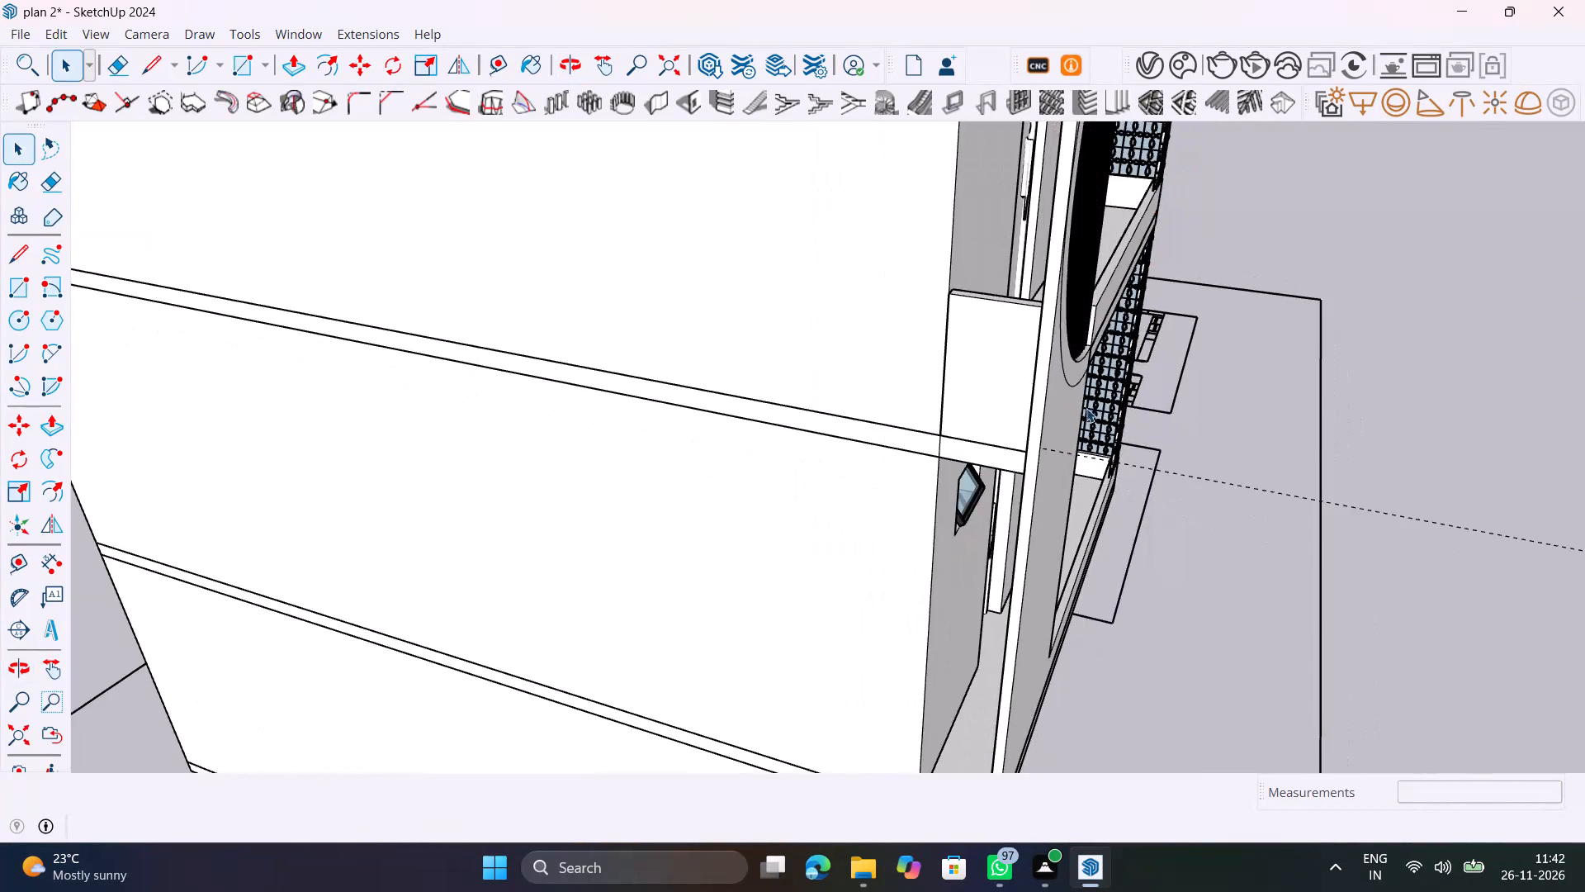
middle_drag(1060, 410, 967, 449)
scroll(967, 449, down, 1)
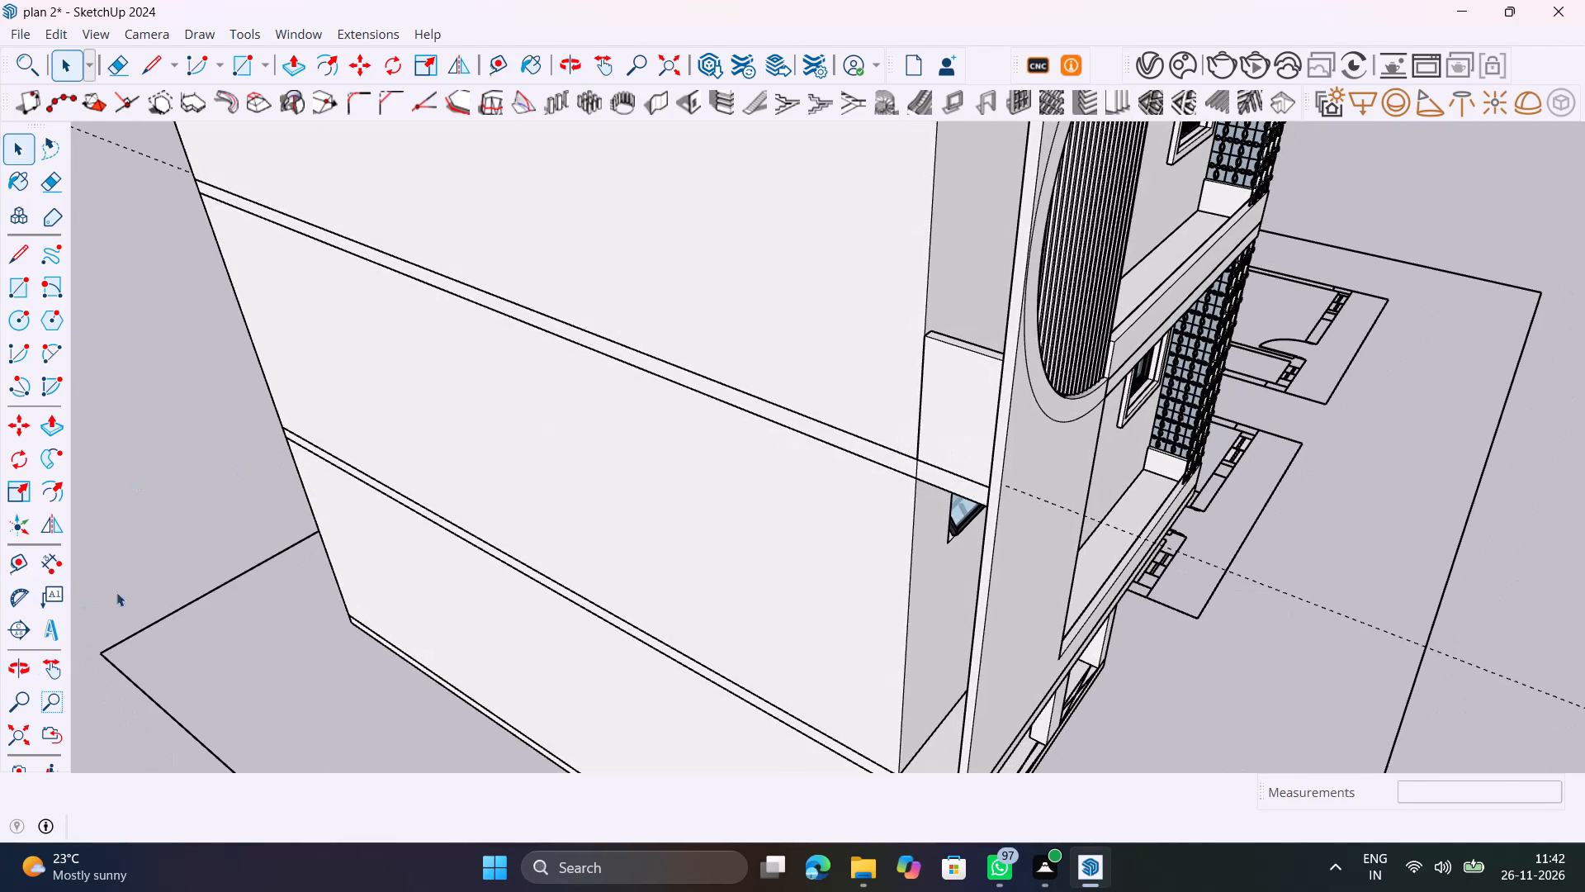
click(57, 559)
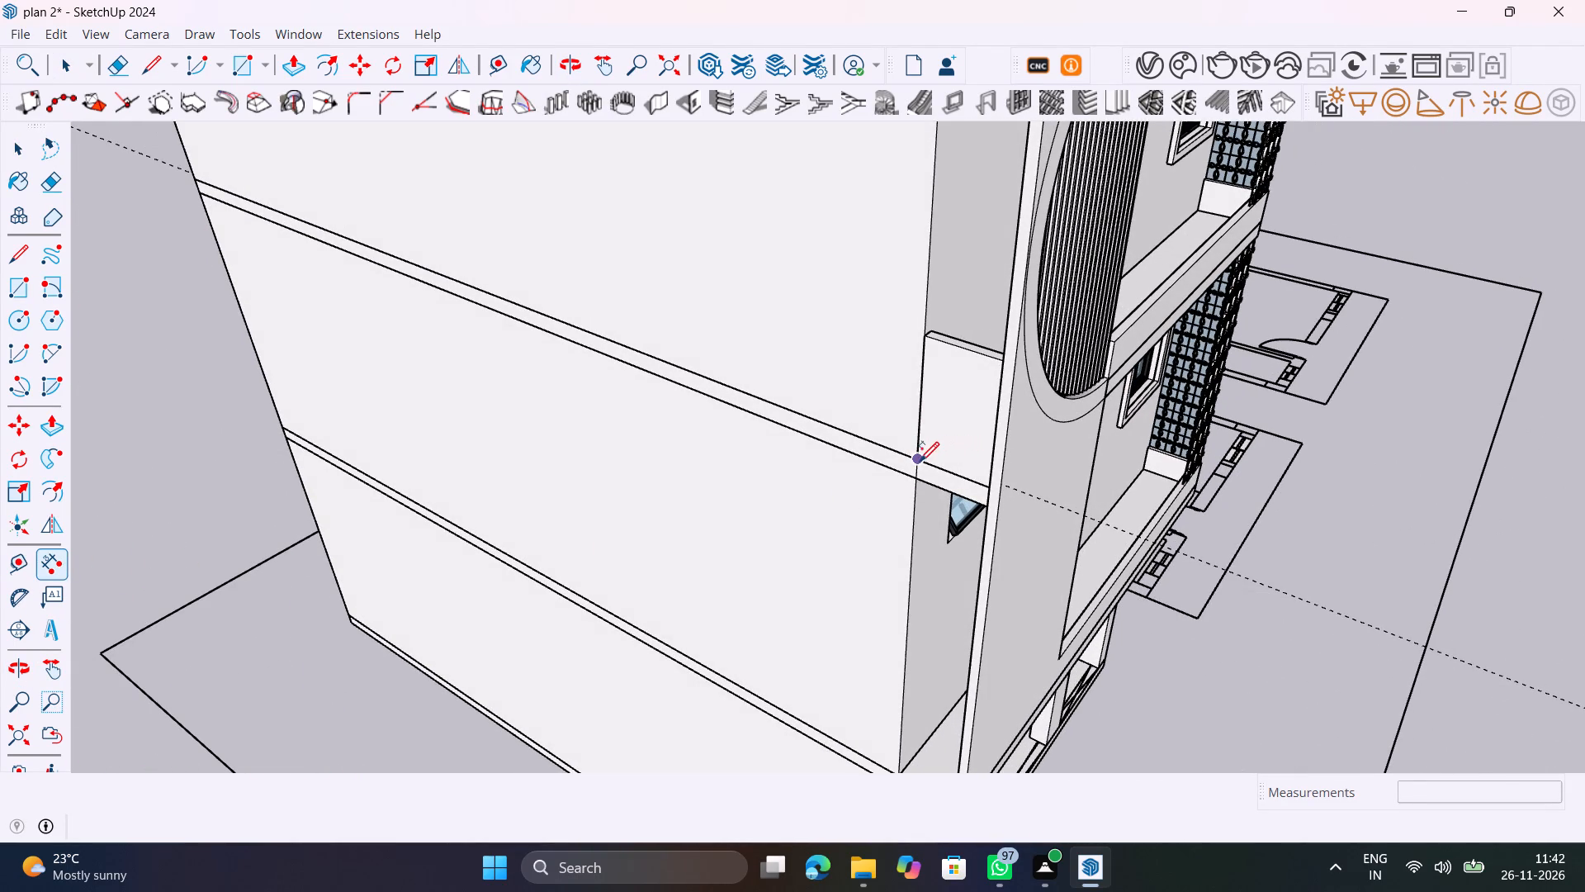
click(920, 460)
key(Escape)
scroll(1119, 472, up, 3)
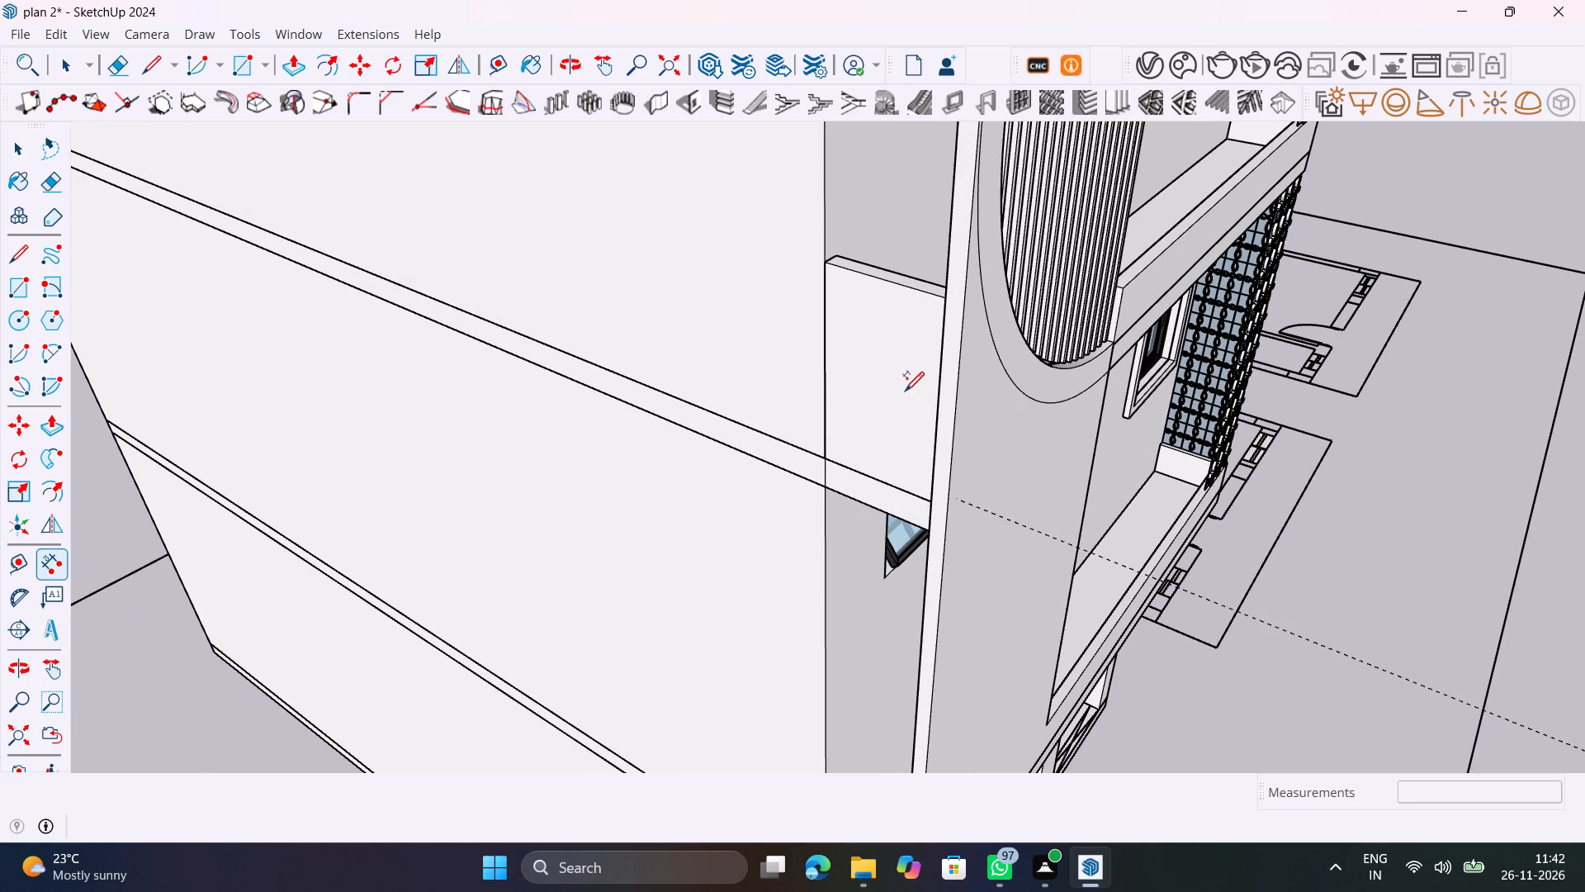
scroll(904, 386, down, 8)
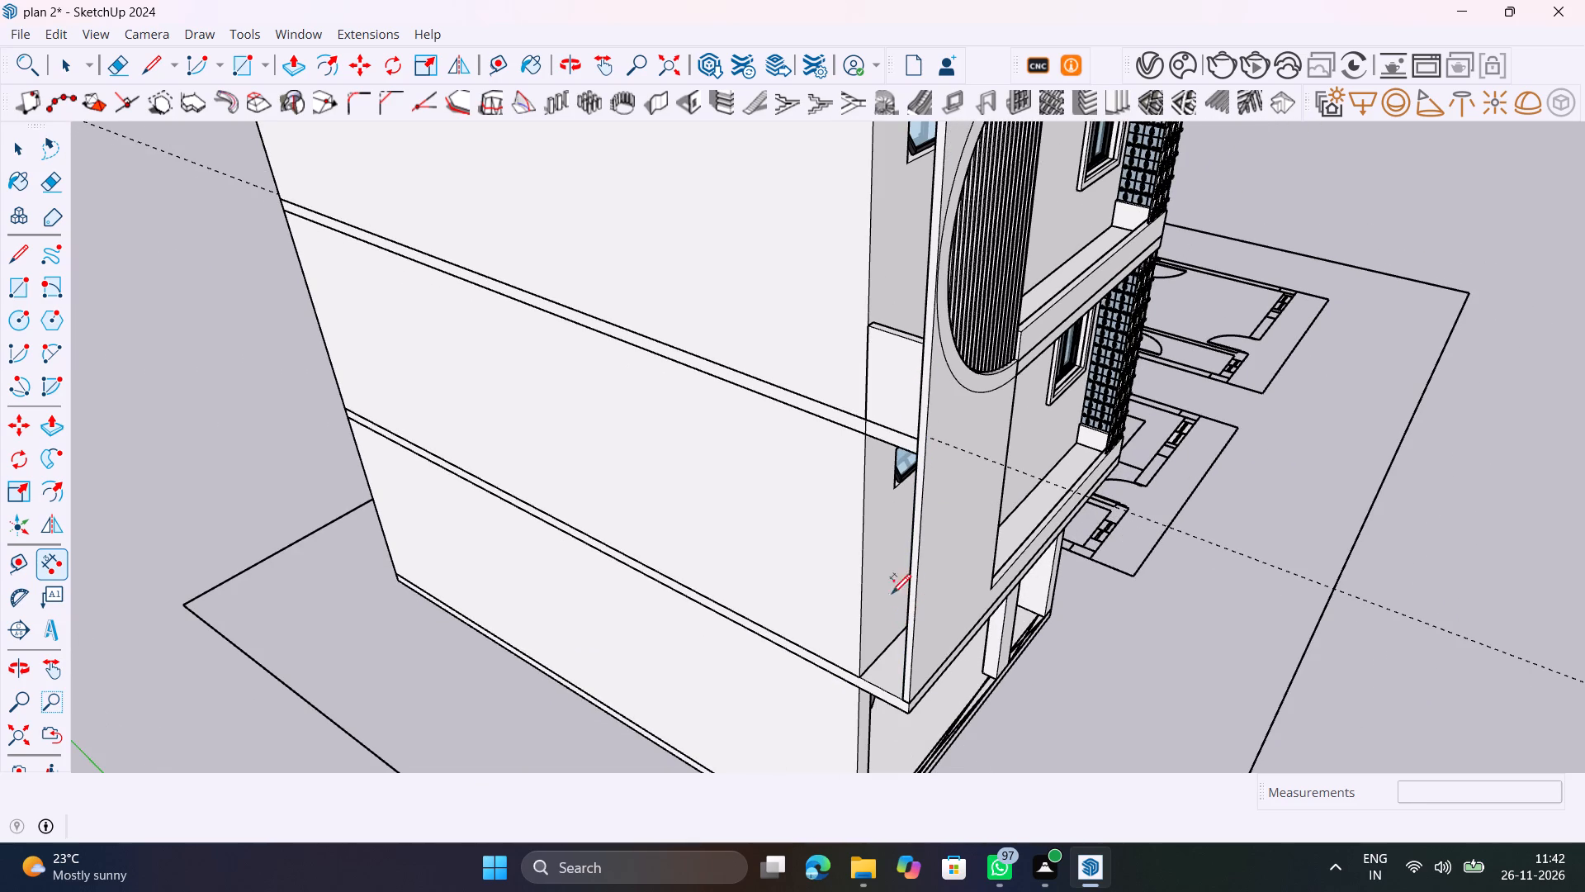
Copy the side parapet wall group straight down 10' 6" onto the balcony slab below.
key(space)
click(904, 389)
click(898, 365)
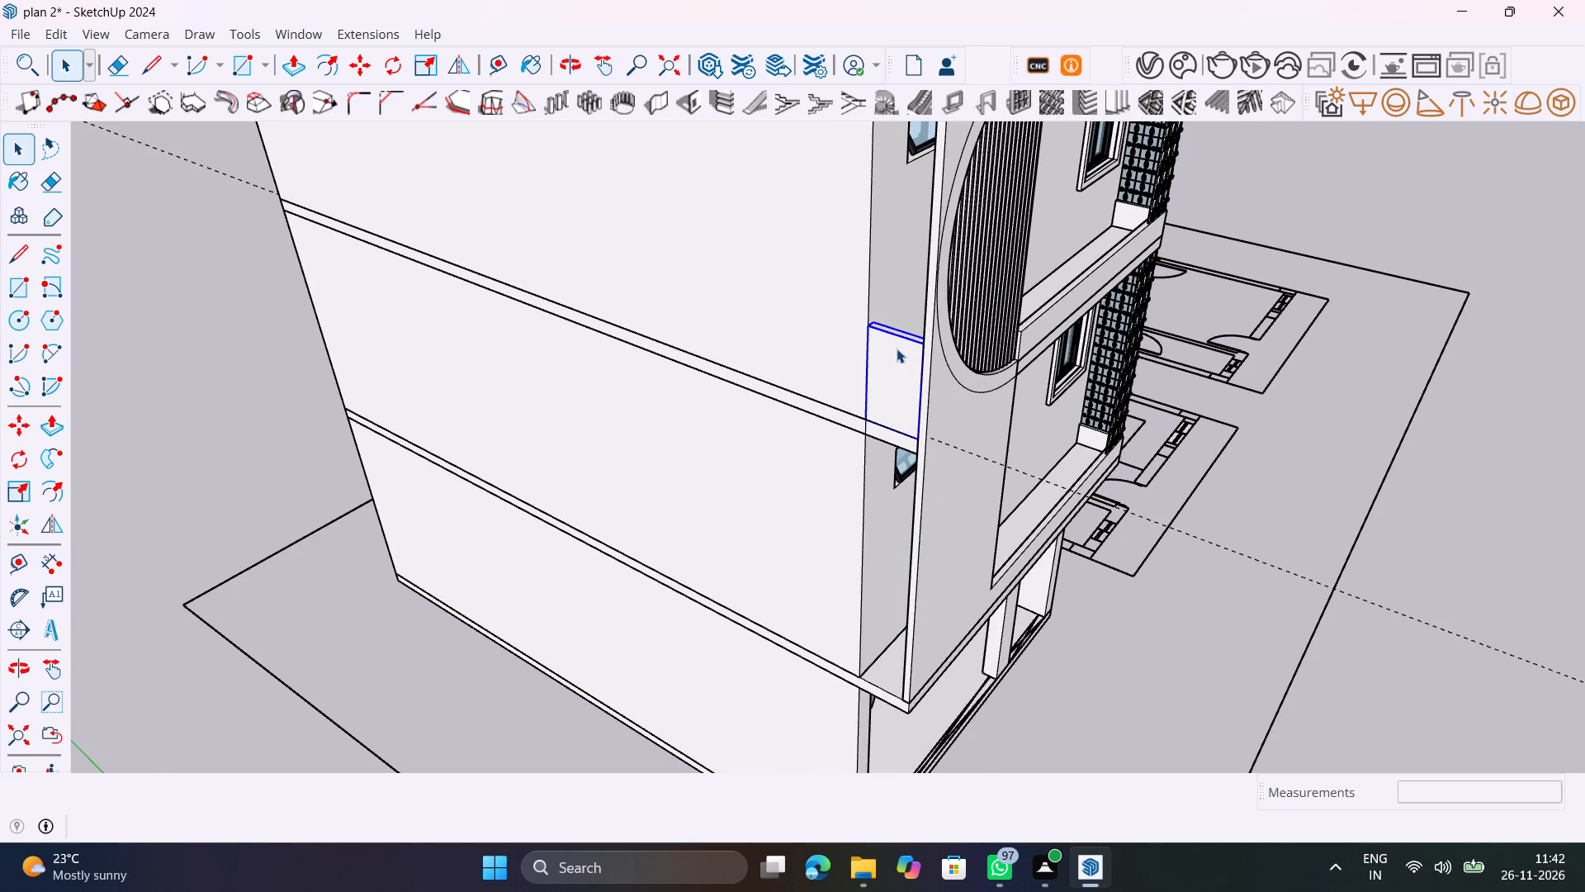
key(m)
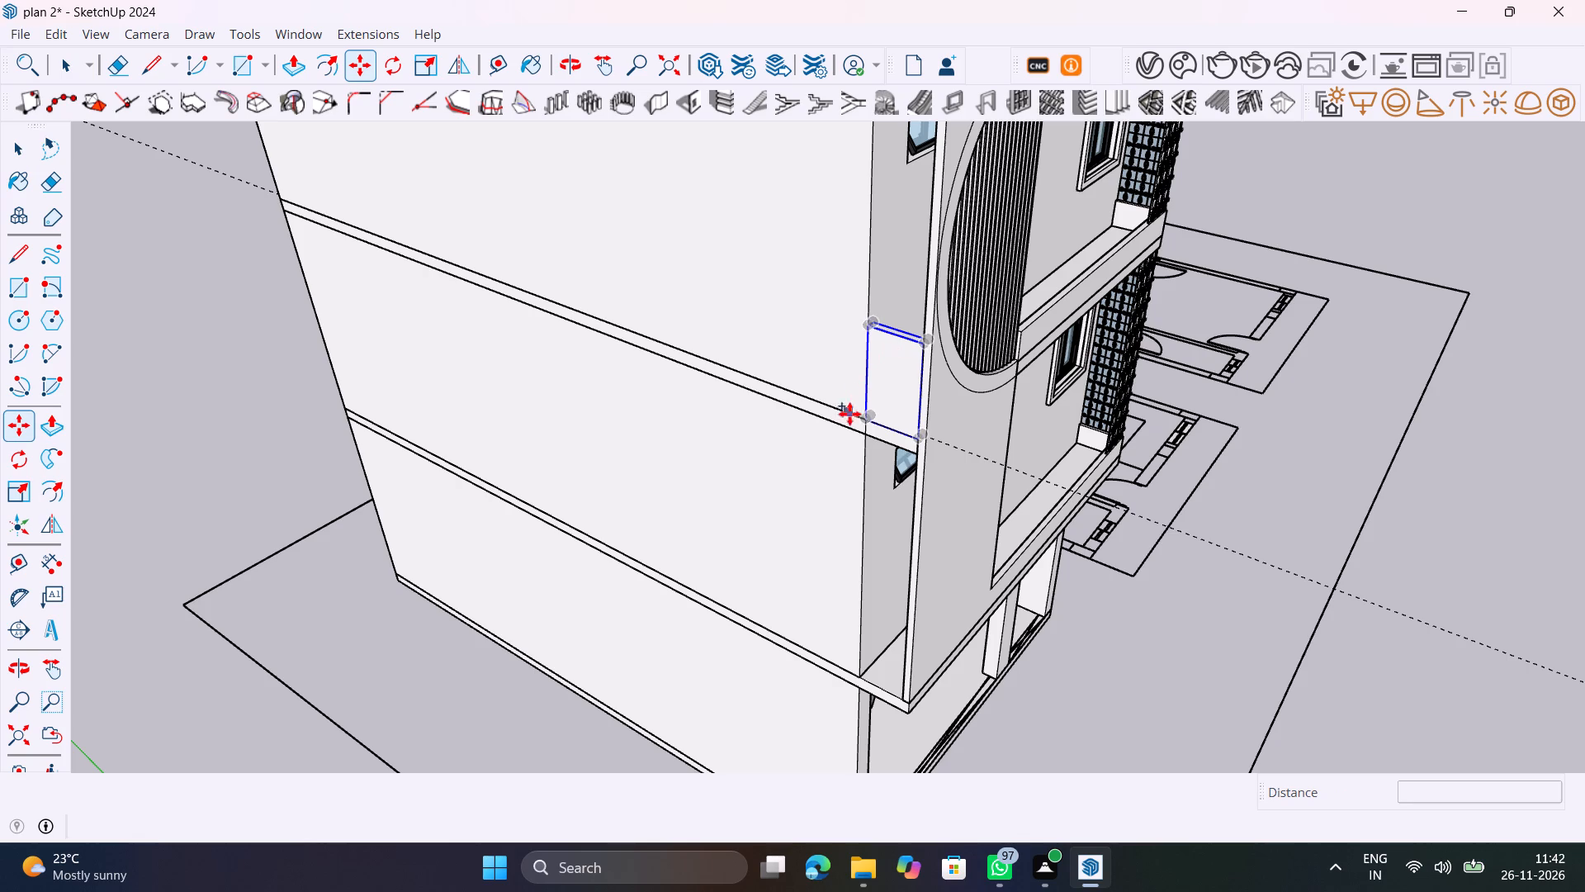
click(869, 420)
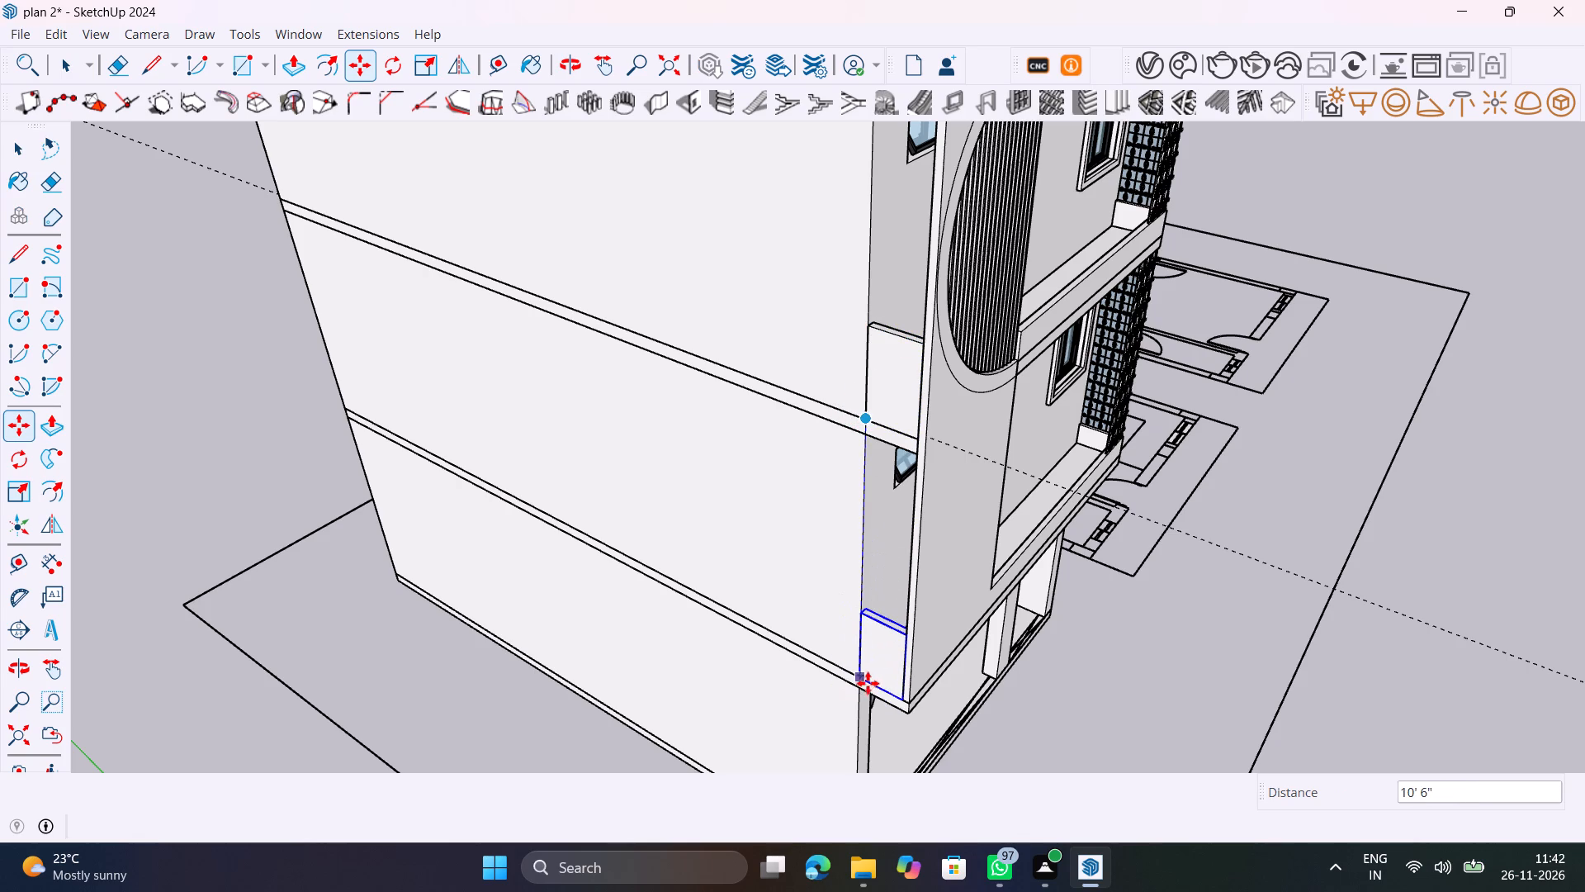
click(868, 680)
key(space)
click(300, 484)
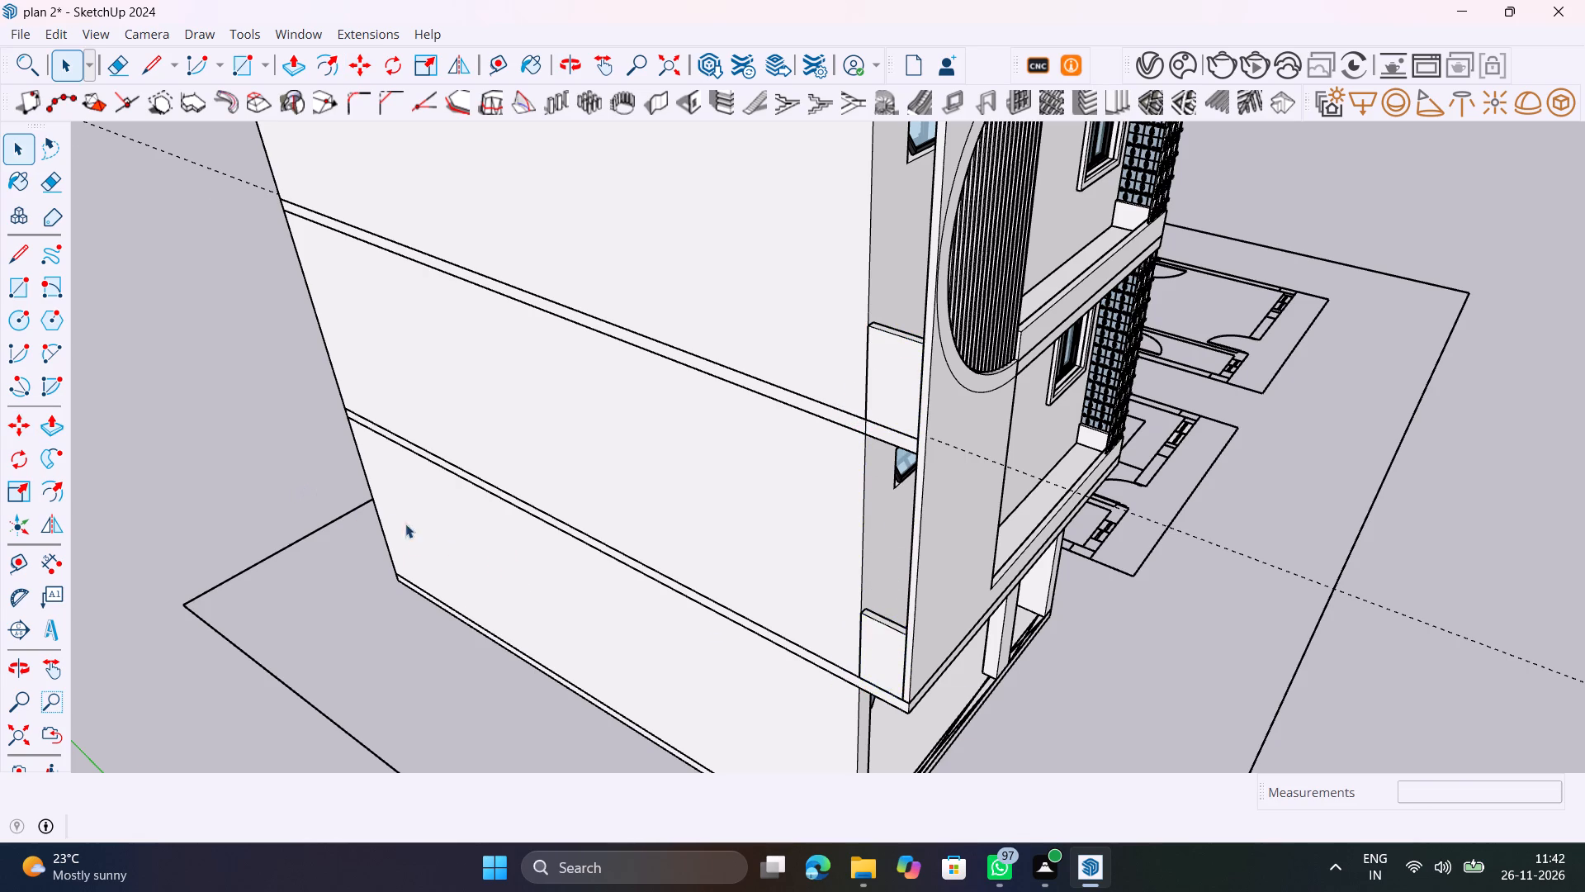
Examine both side parapet walls and the front facade around the lower balcony from several angles.
scroll(423, 530, down, 1)
middle_drag(426, 532, 725, 386)
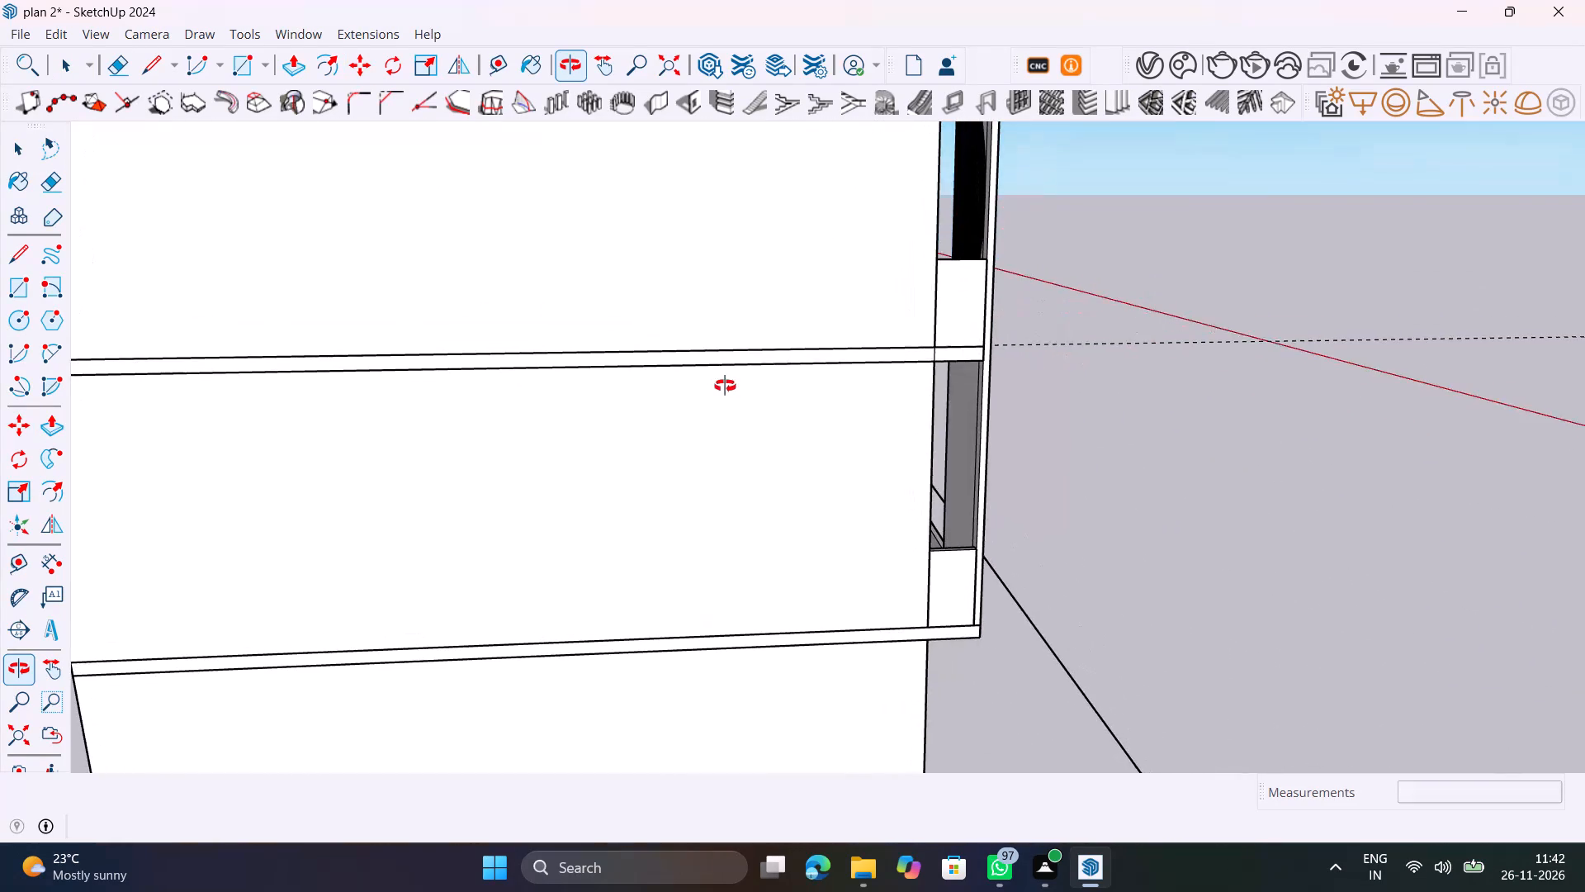
middle_drag(725, 386, 417, 409)
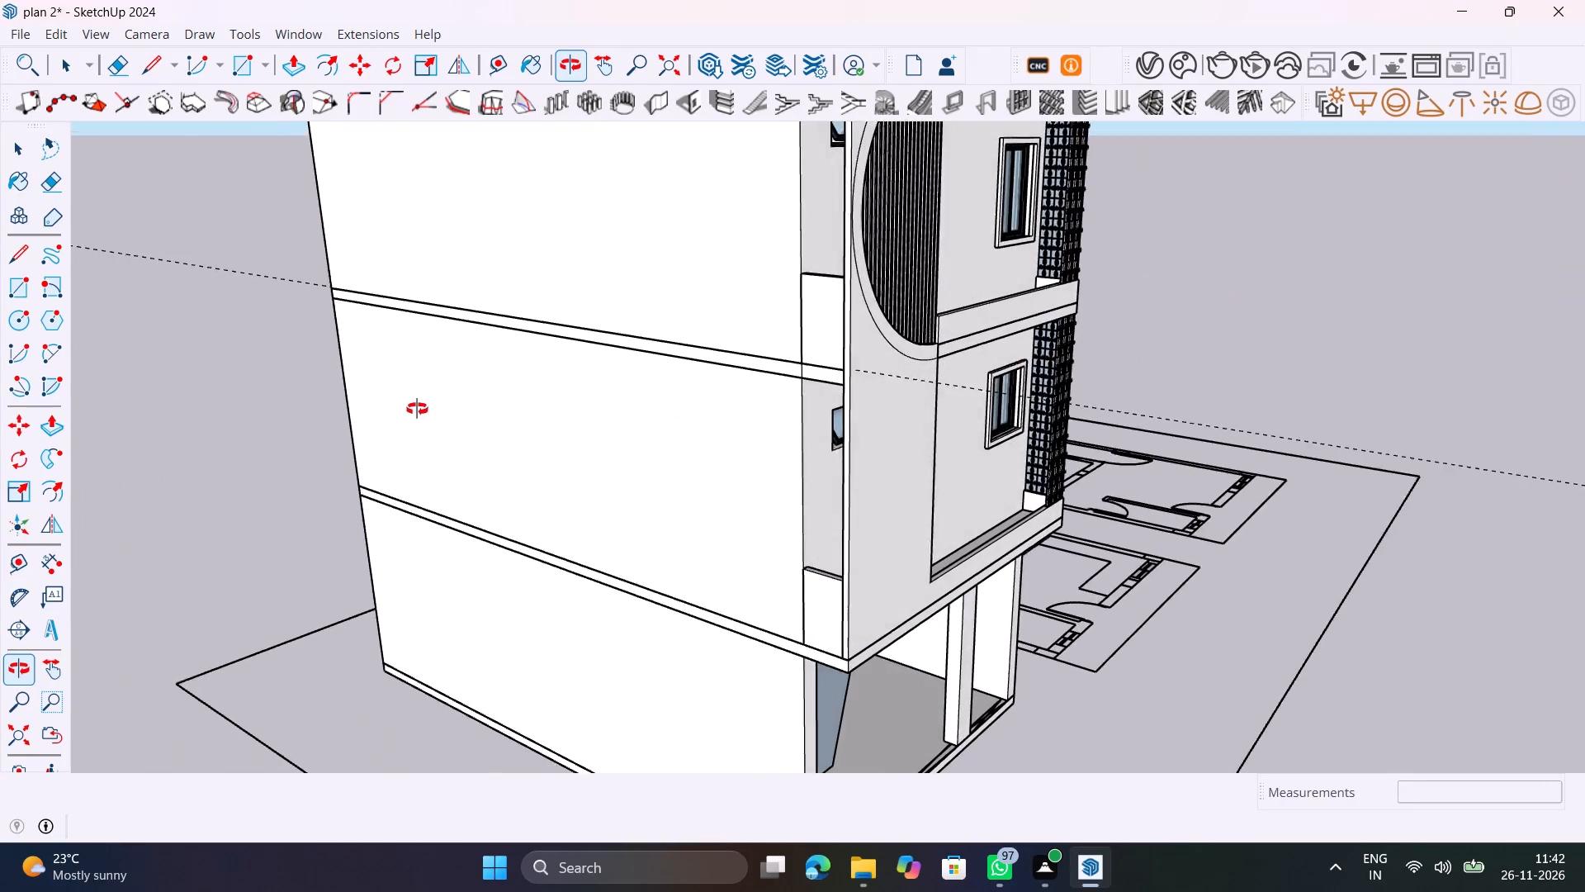
middle_drag(417, 409, 42, 401)
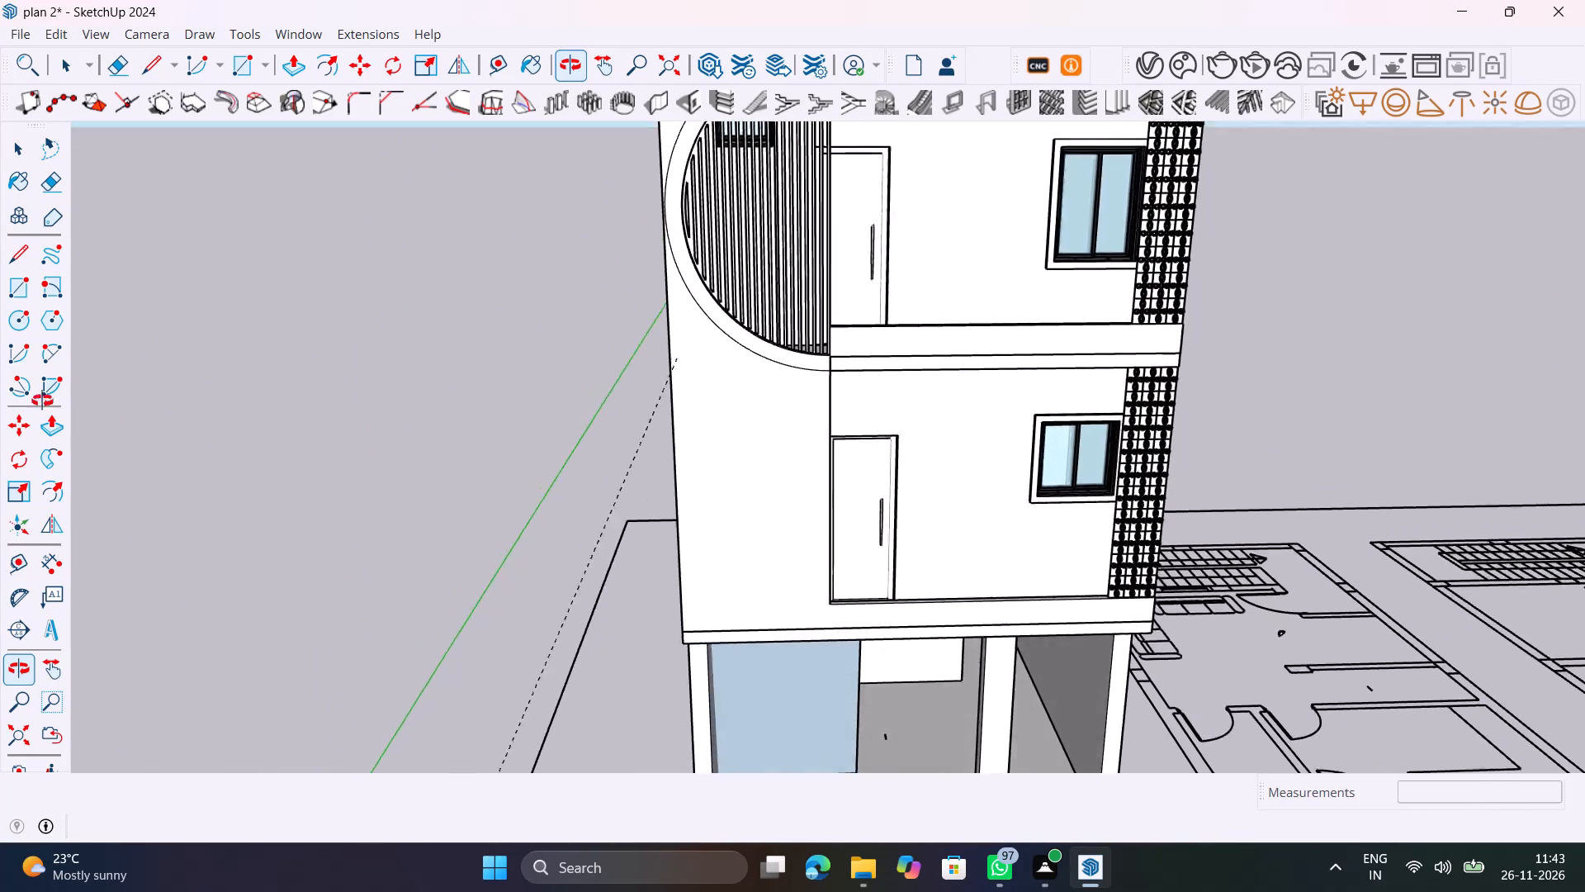
middle_drag(42, 401, 20, 354)
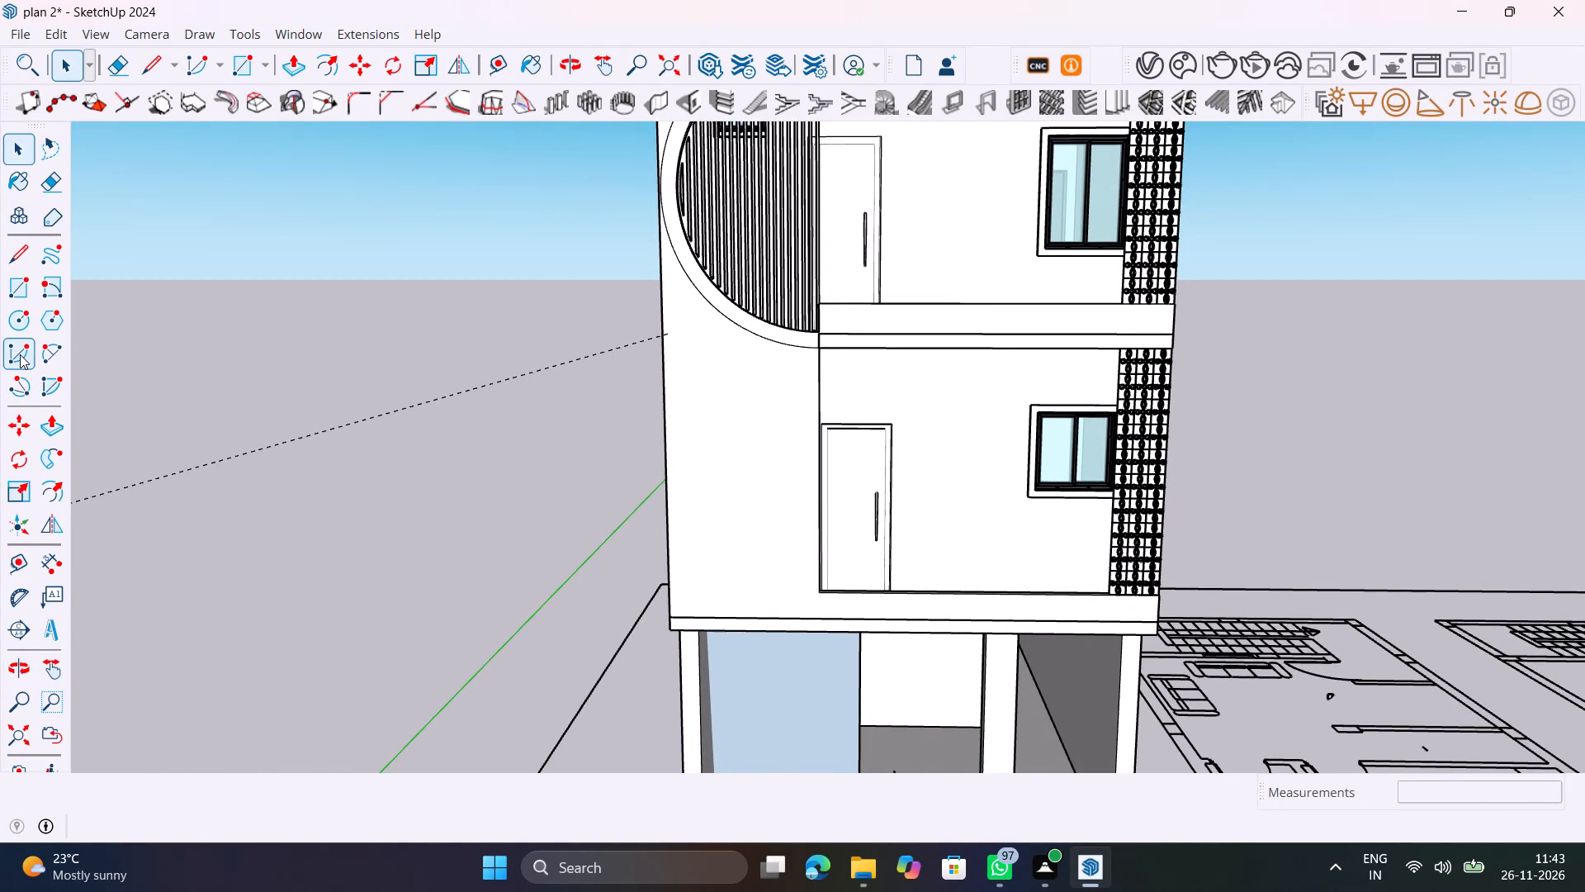
scroll(707, 457, up, 5)
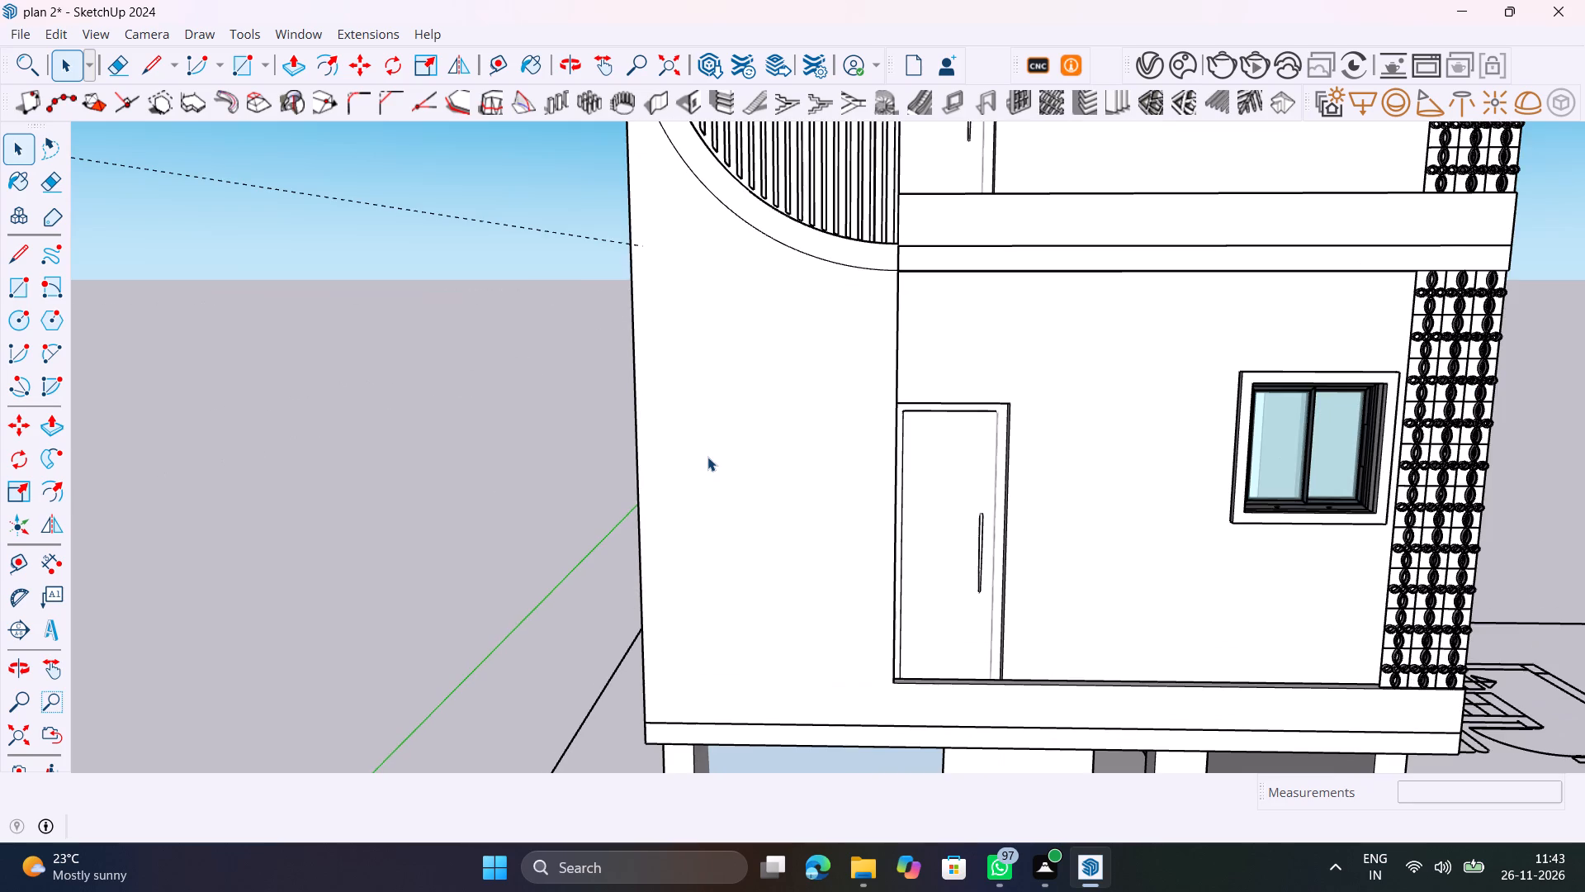
middle_drag(712, 461, 1109, 511)
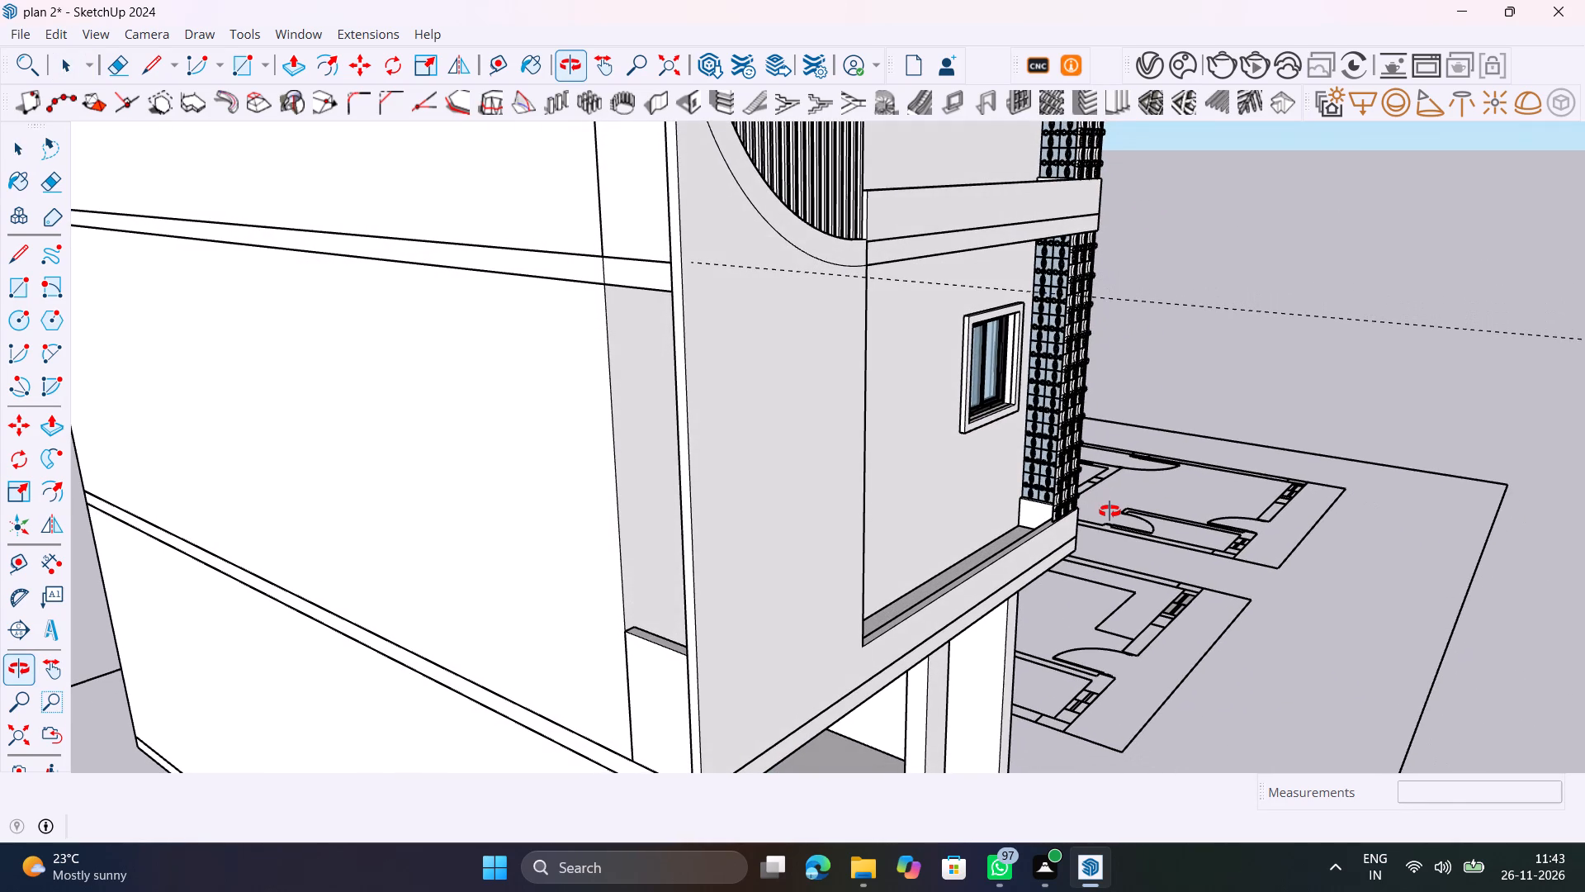
middle_drag(1109, 511, 1017, 564)
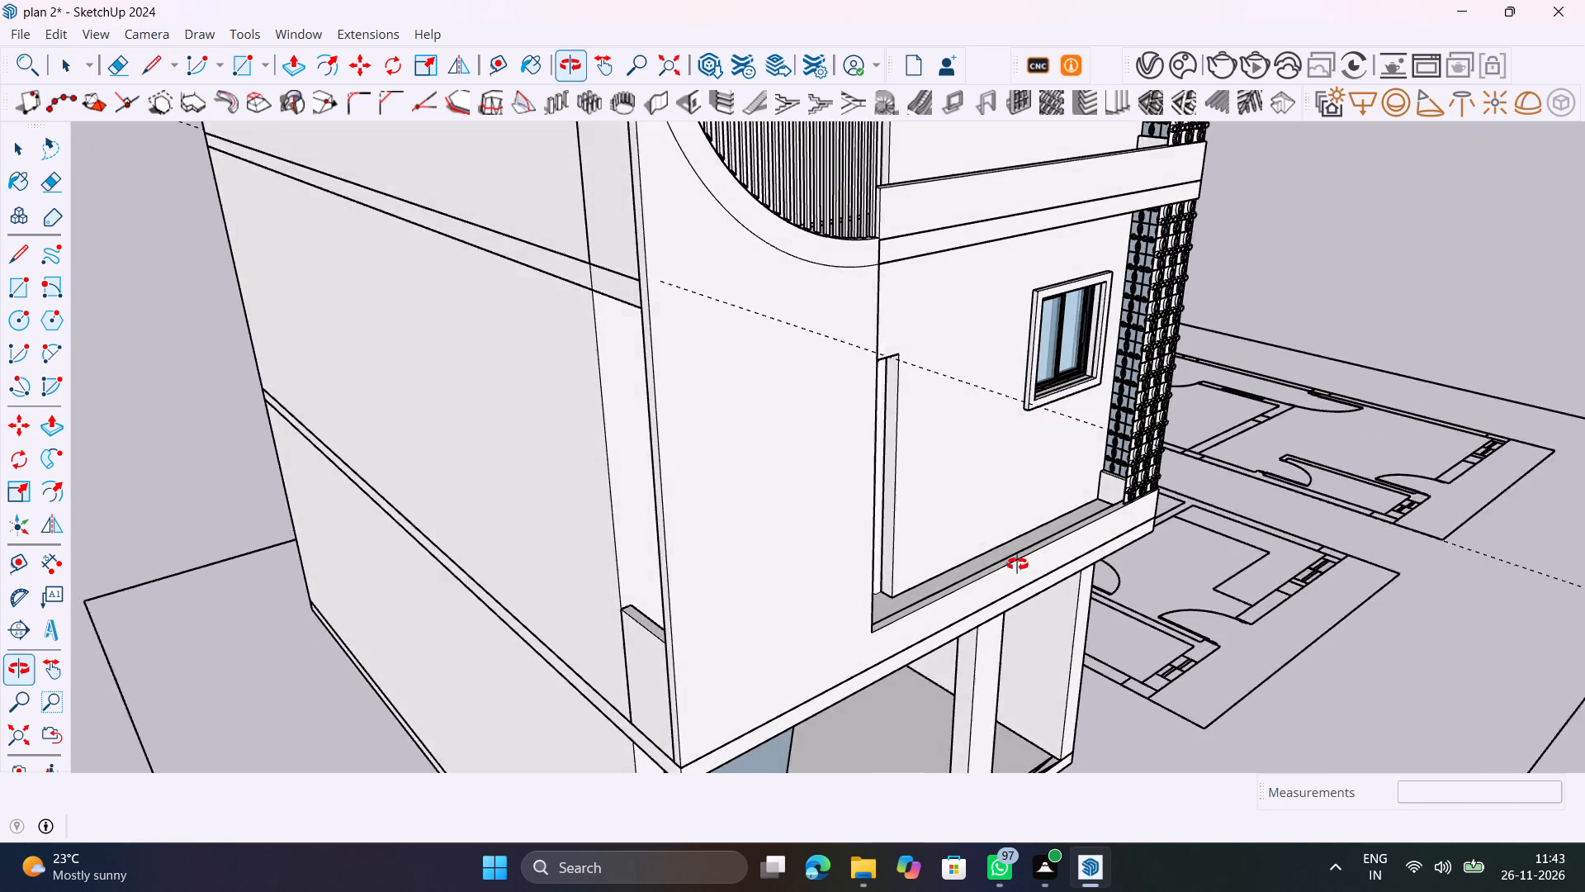
middle_drag(1017, 564, 760, 577)
Draw a 150-sided circle of about 1' 11 3/4" radius on the solid facade wall beside the lower balcony opening.
click(775, 449)
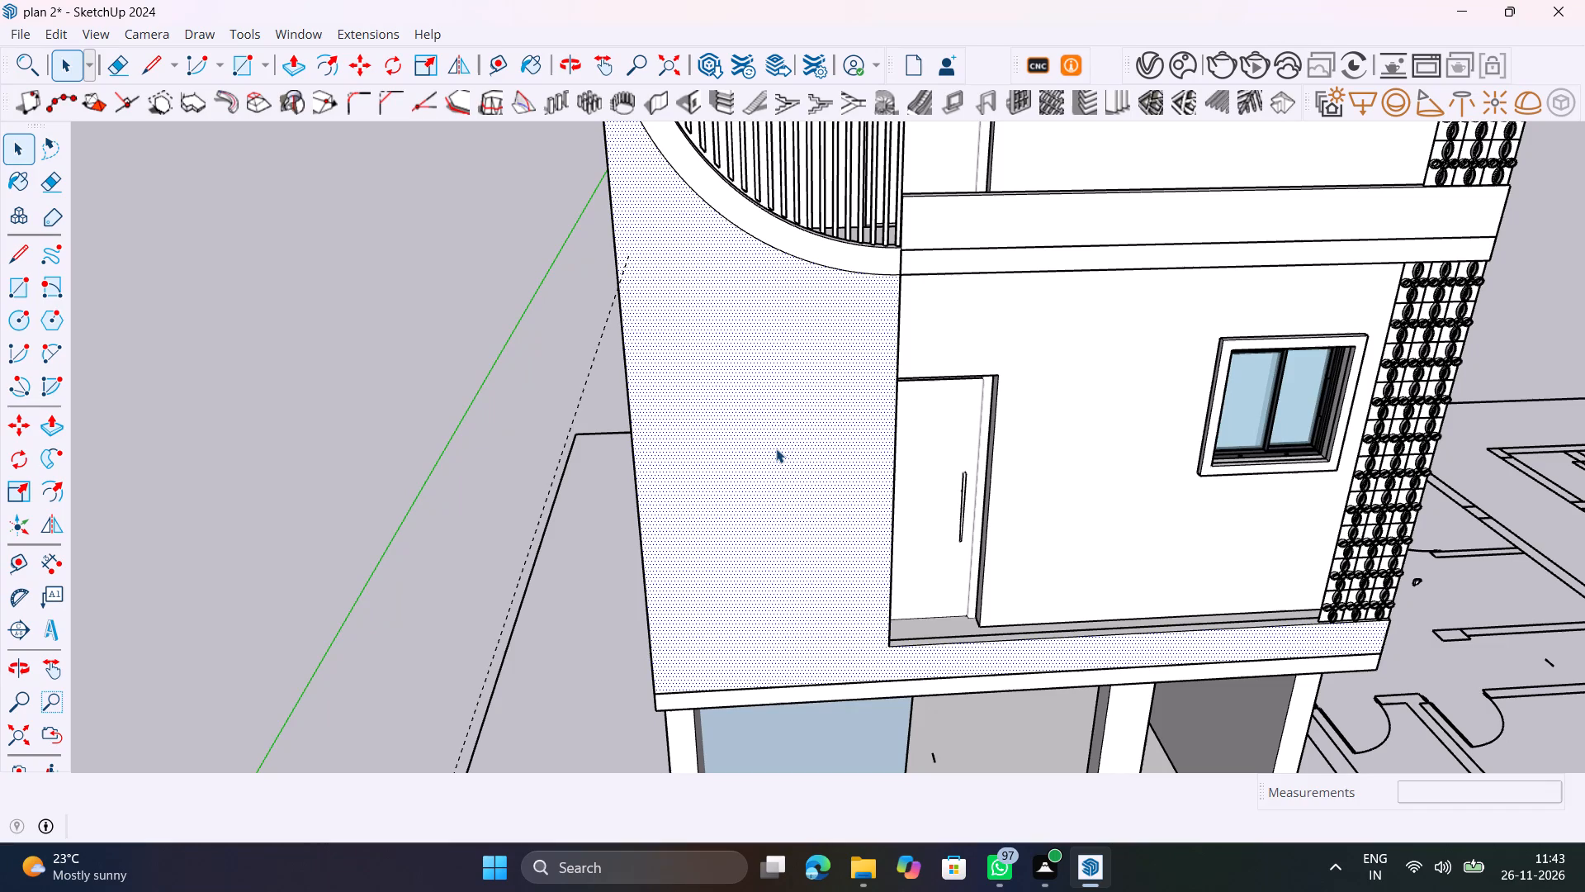
key(c)
text(150)
key(s)
key(Return)
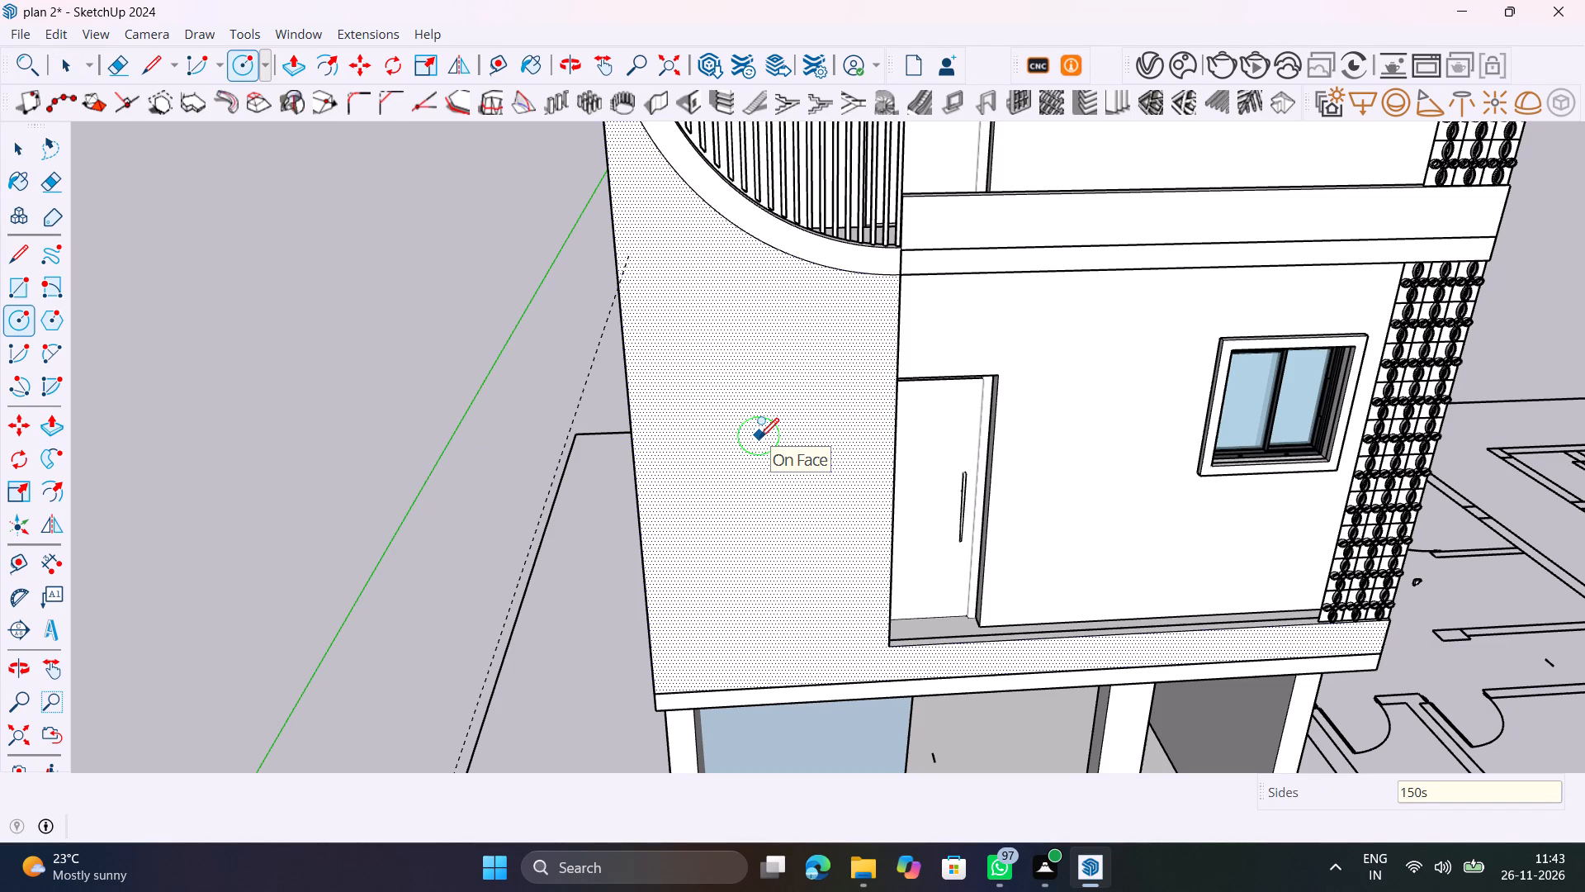
click(768, 447)
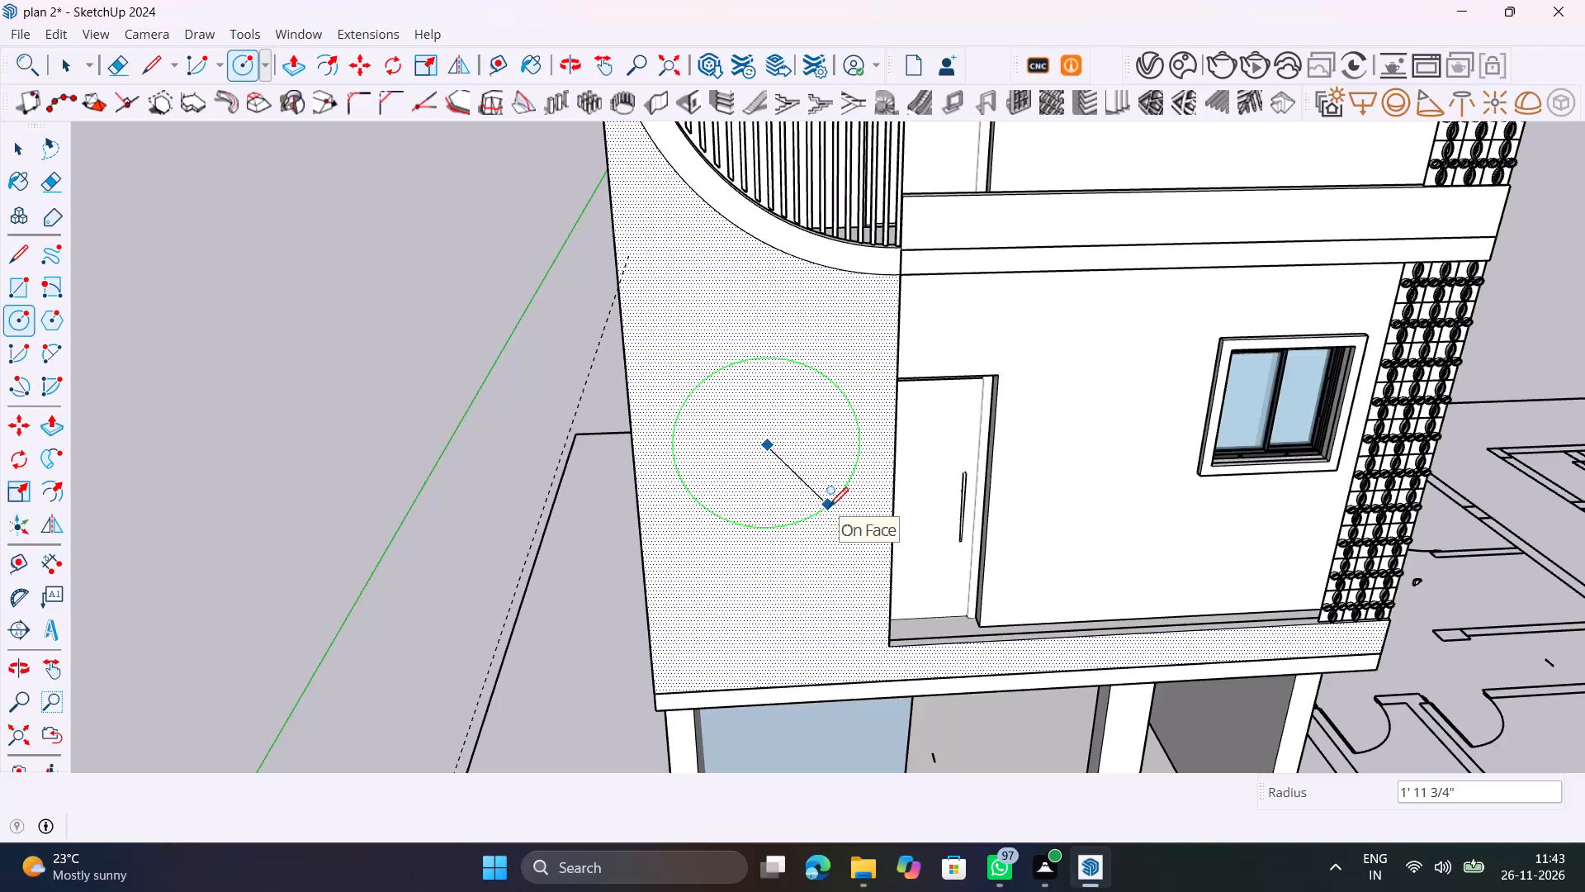
click(829, 505)
key(space)
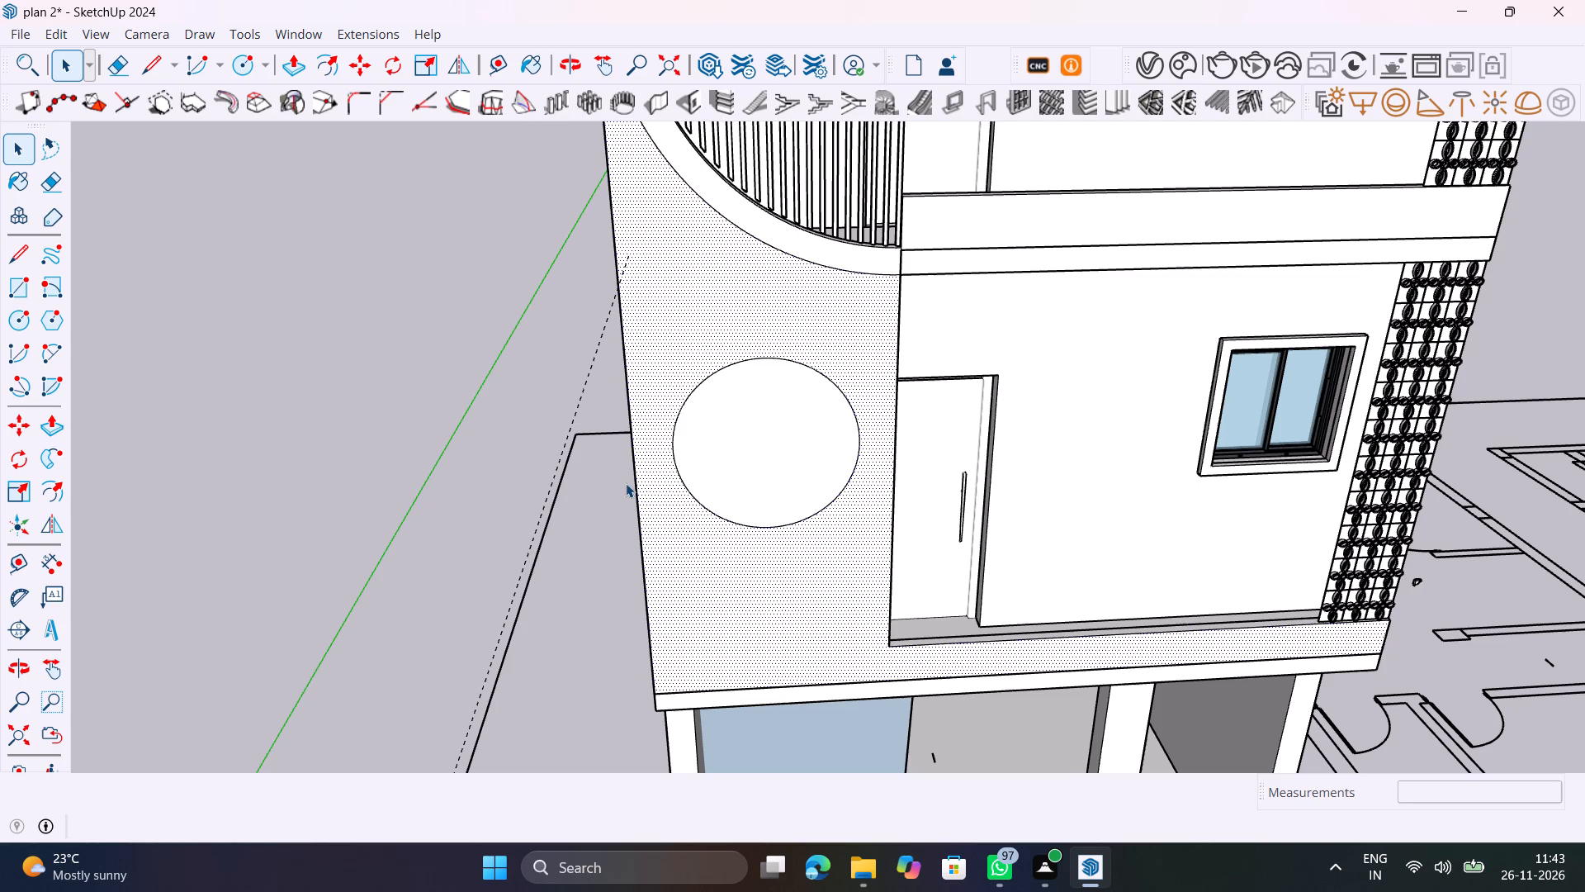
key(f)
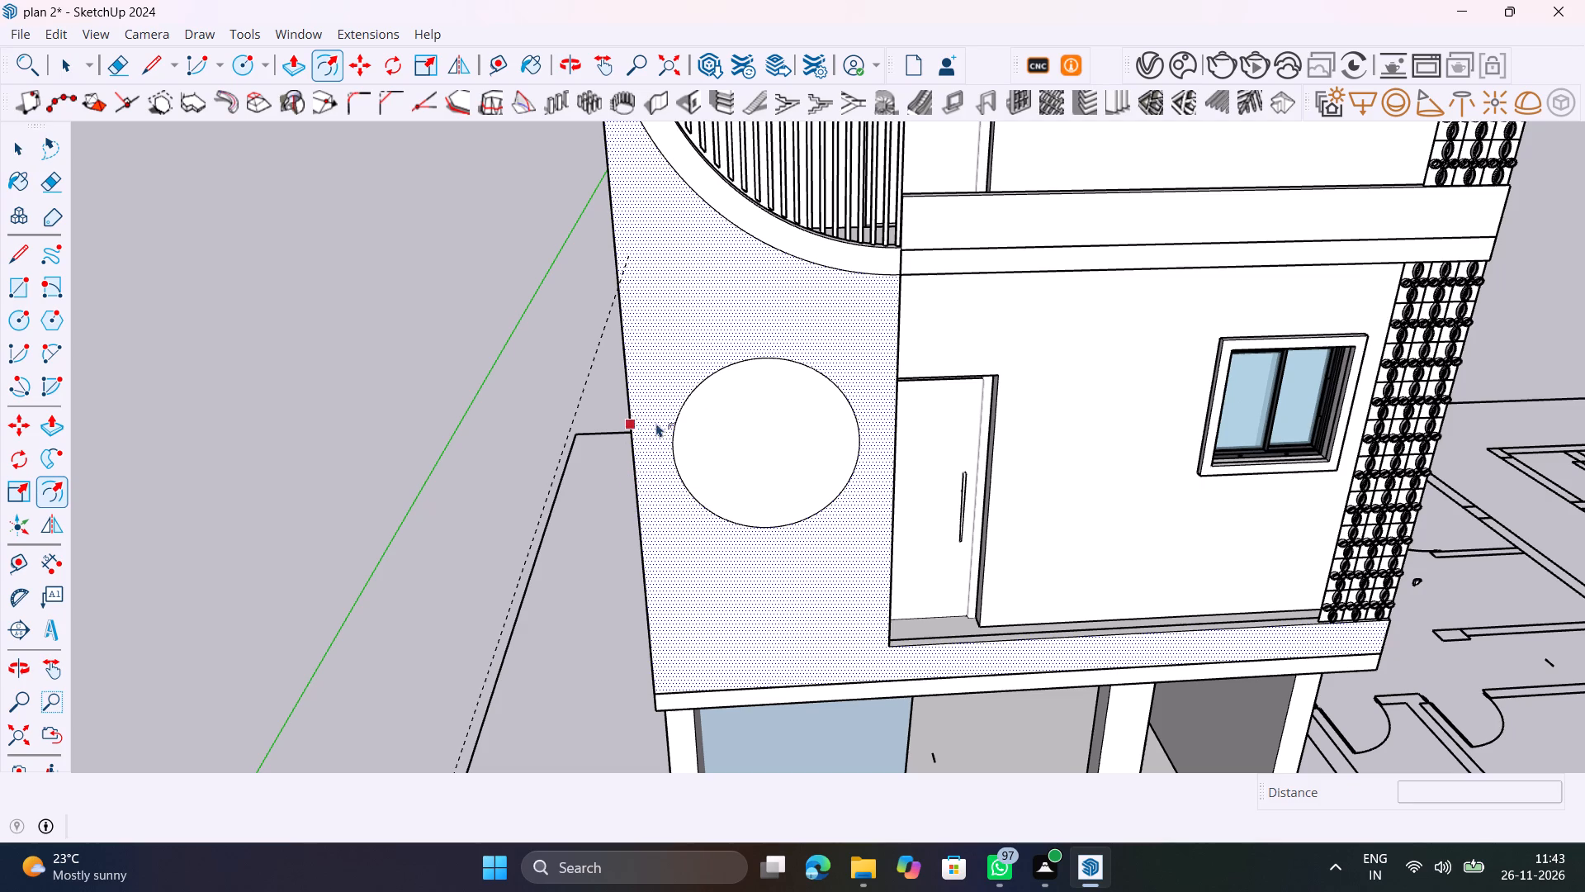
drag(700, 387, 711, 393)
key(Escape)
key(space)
Offset the circle on the facade wall inward by about 2 7/8" to form a ring.
click(694, 393)
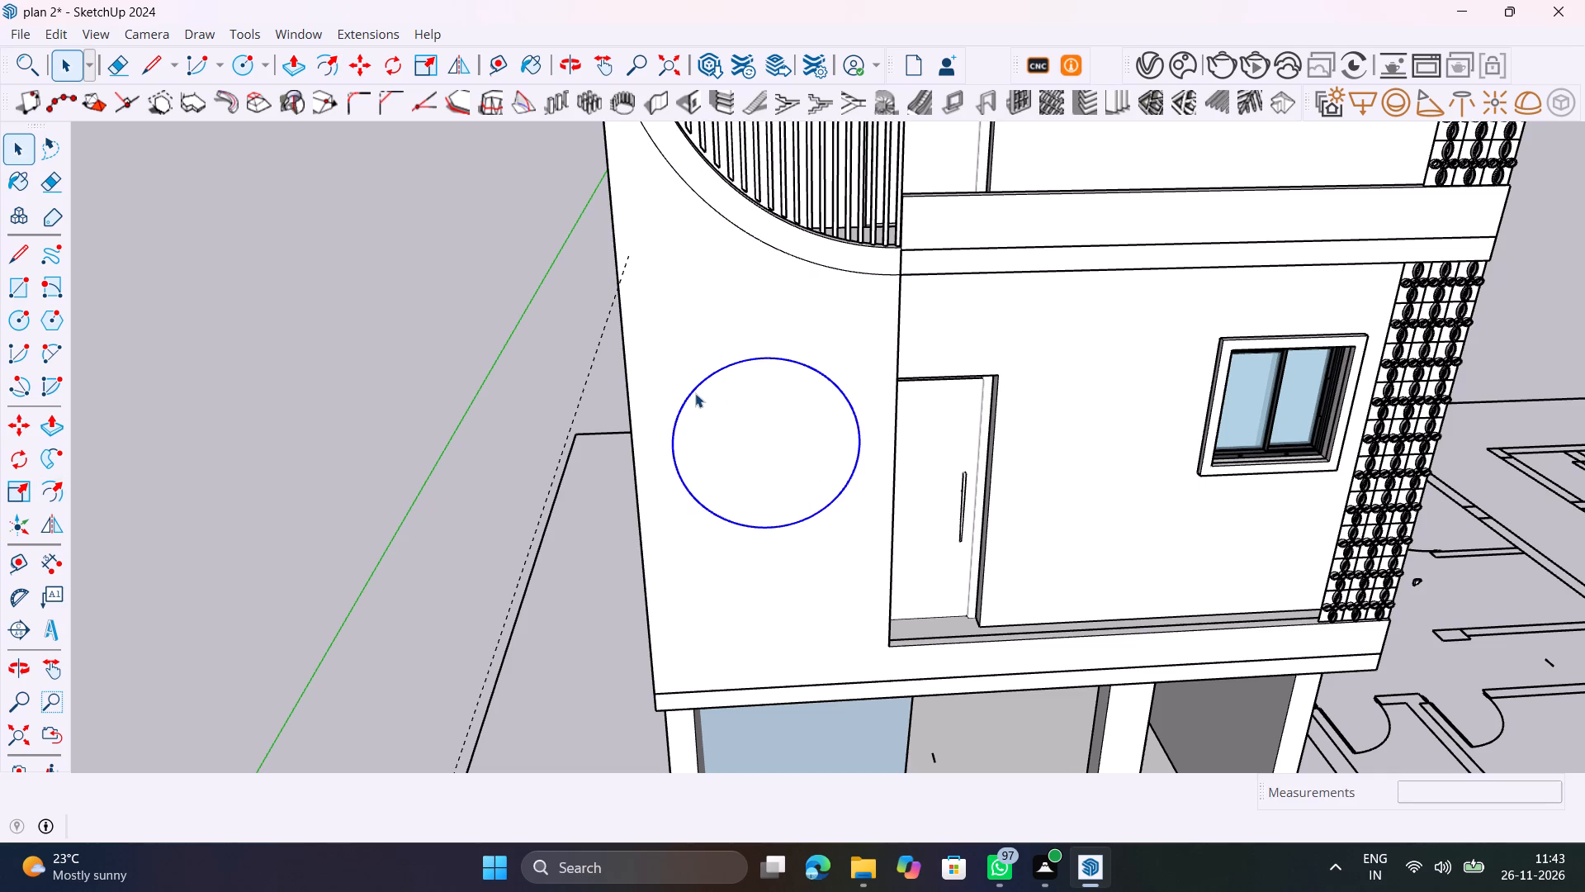
key(f)
drag(695, 393, 701, 395)
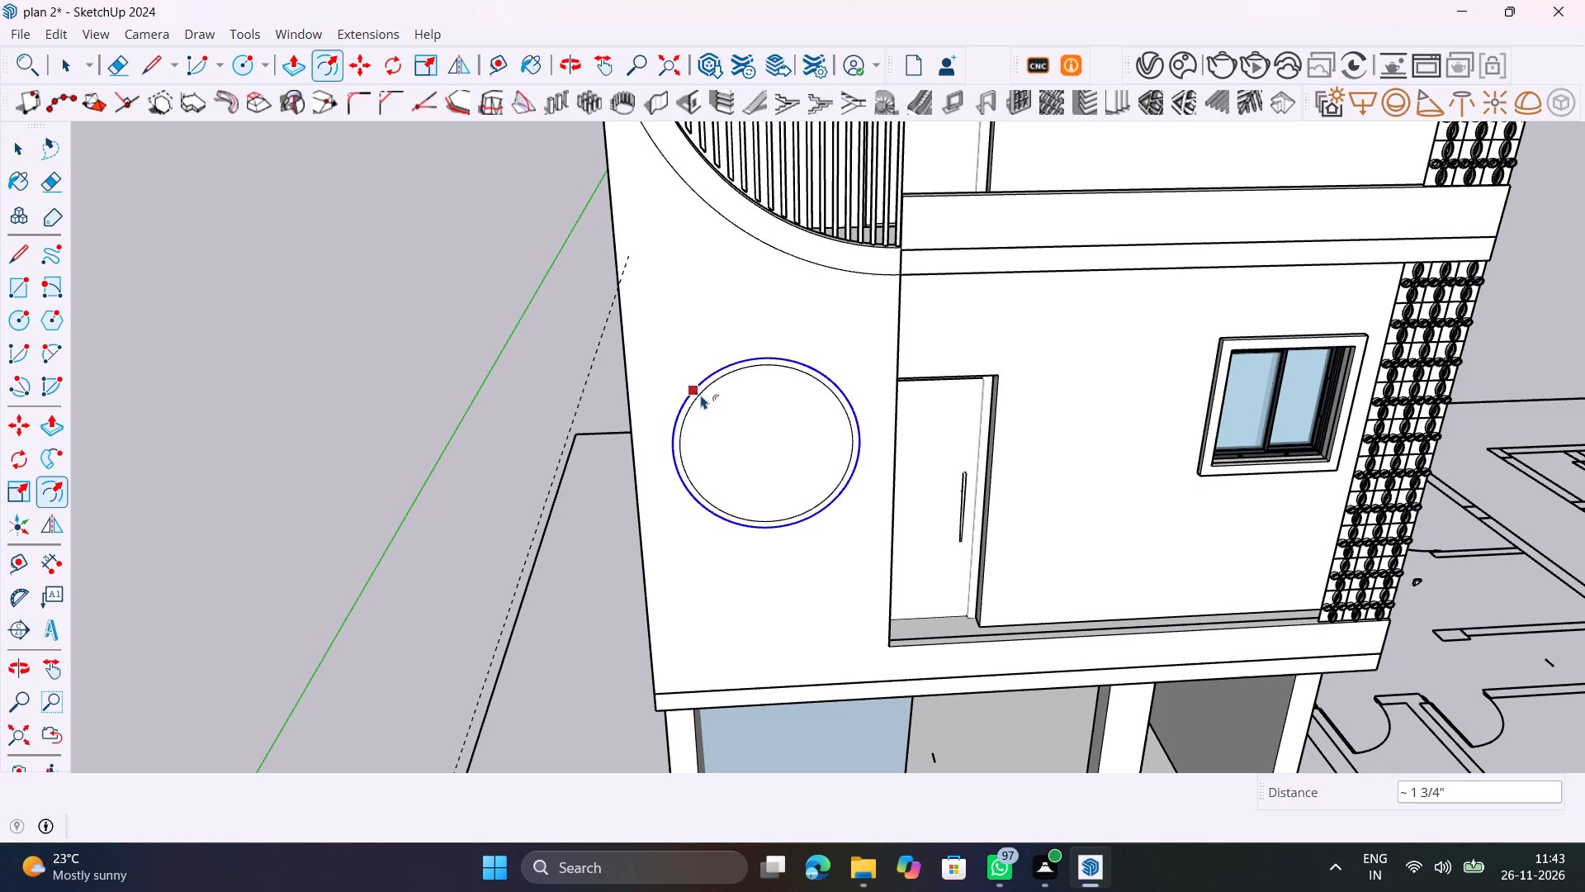
drag(701, 395, 704, 396)
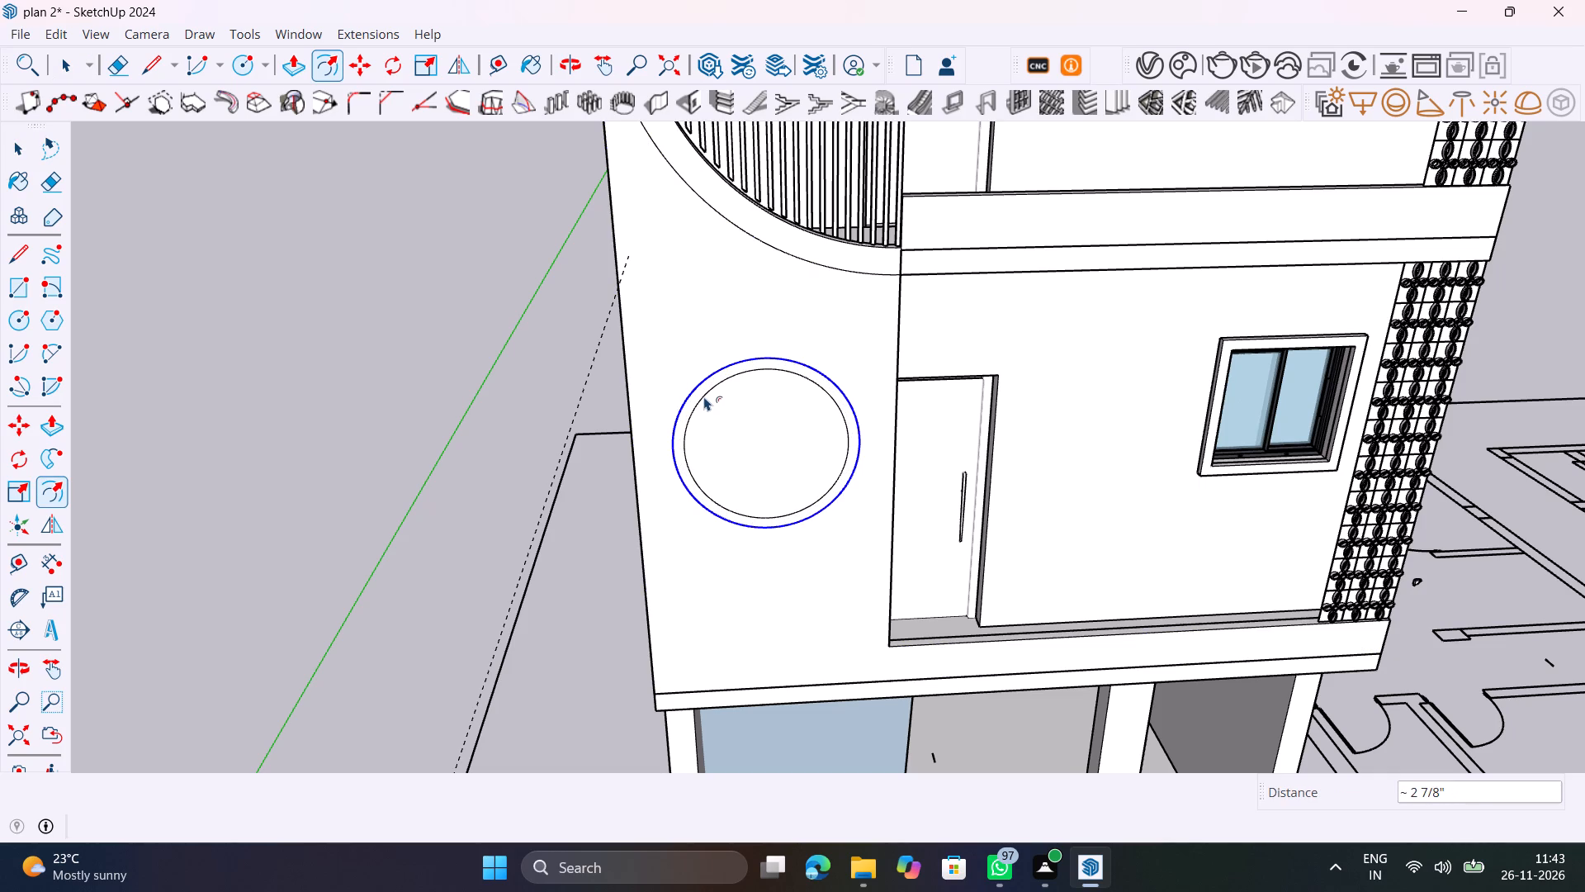
key(space)
scroll(703, 397, up, 4)
key(Escape)
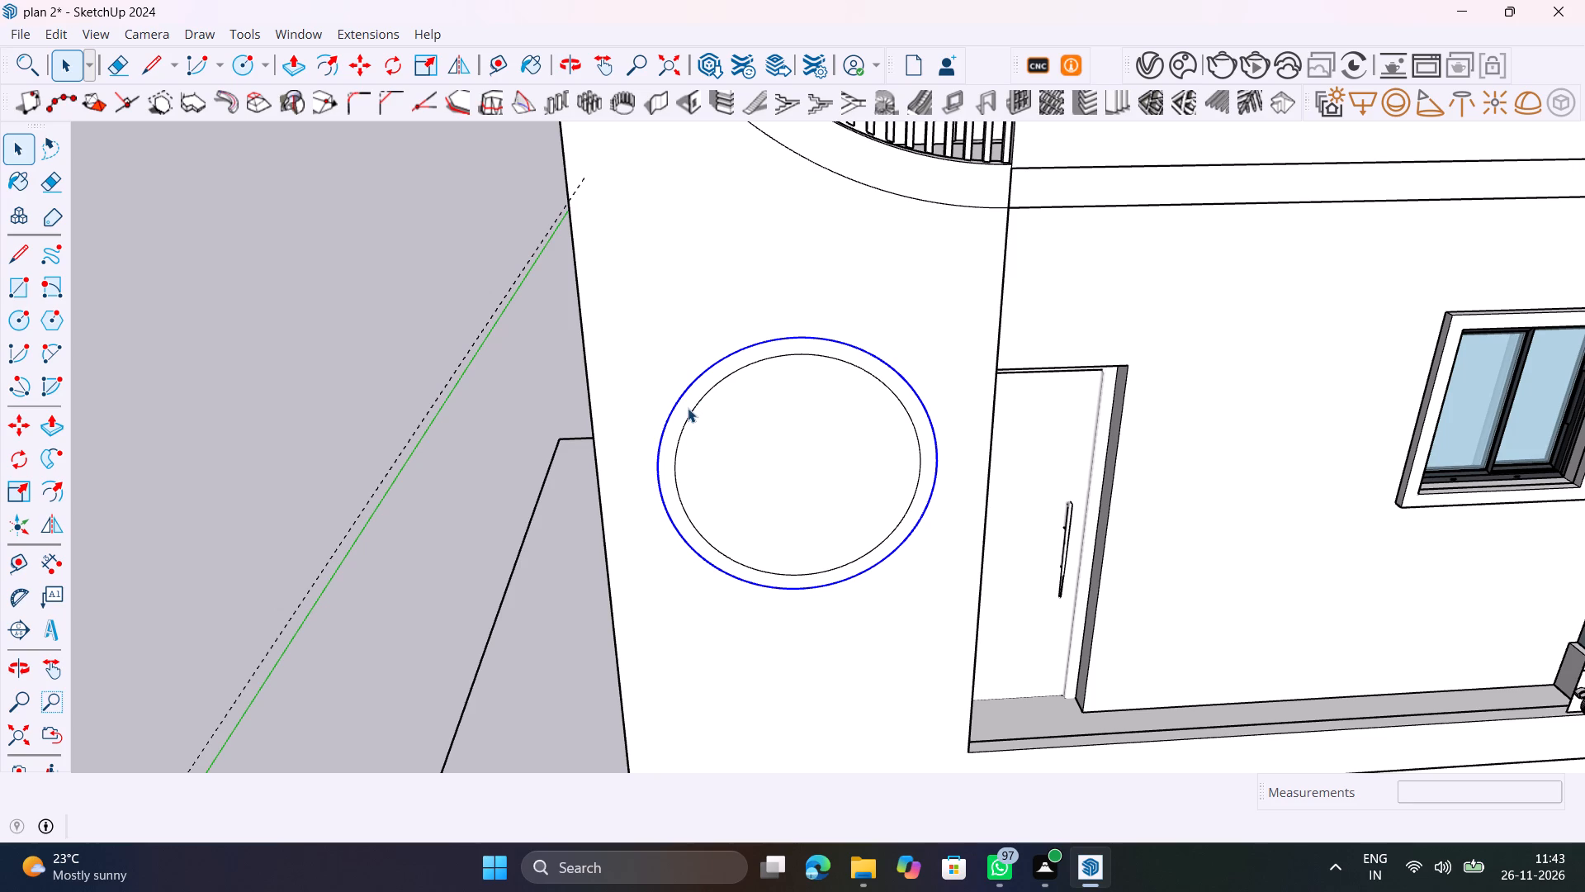
Push/Pull the ring face out 2" from the facade wall to form a raised round frame.
click(688, 406)
key(p)
click(688, 406)
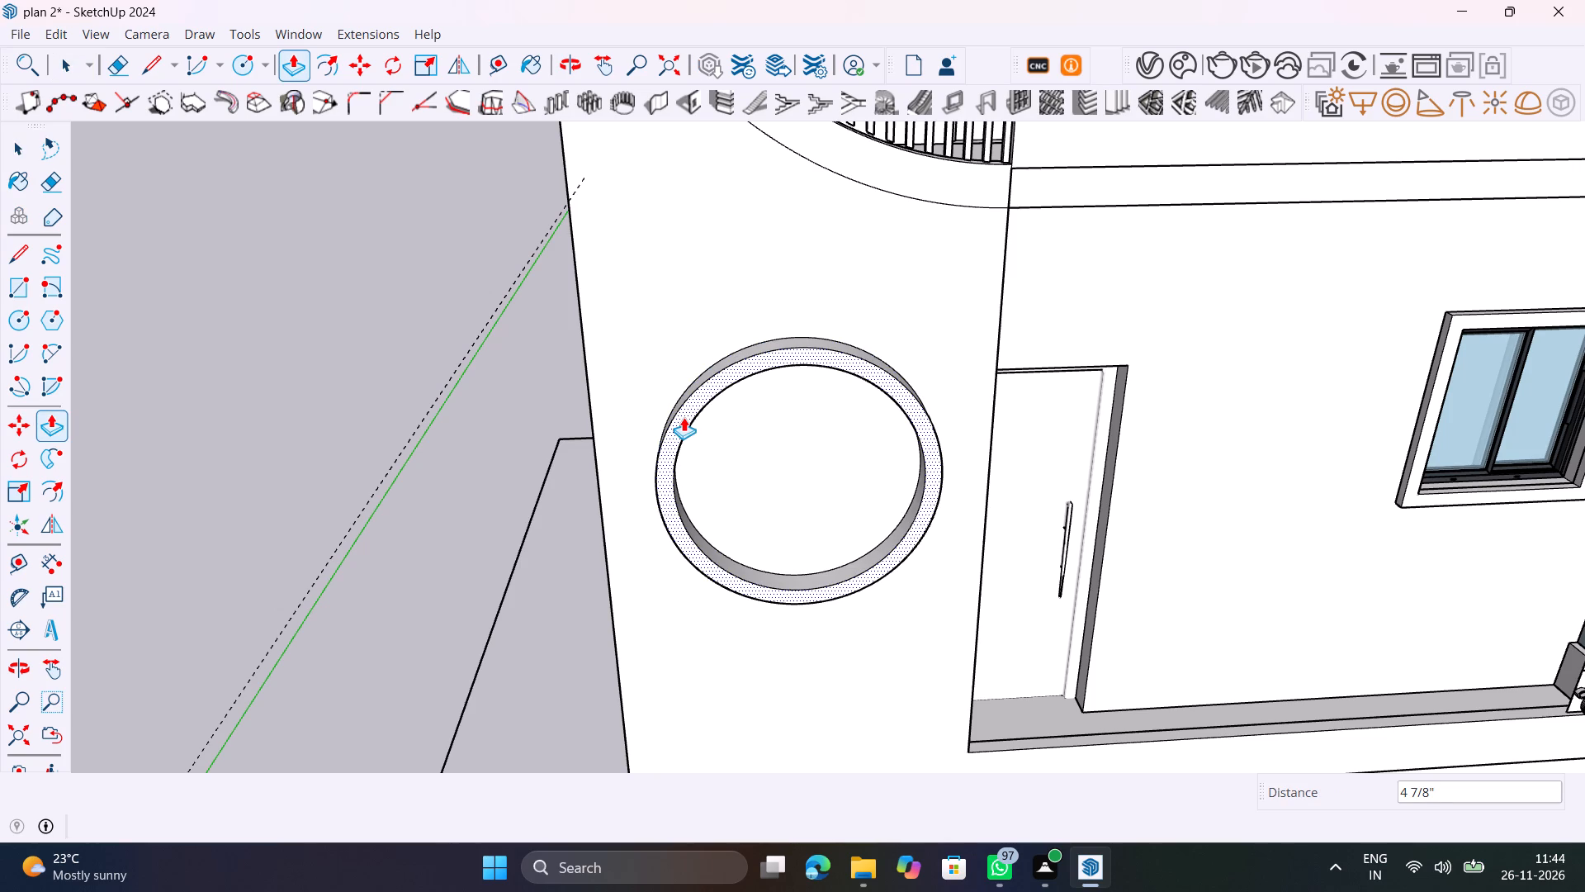
text(2")
key(Return)
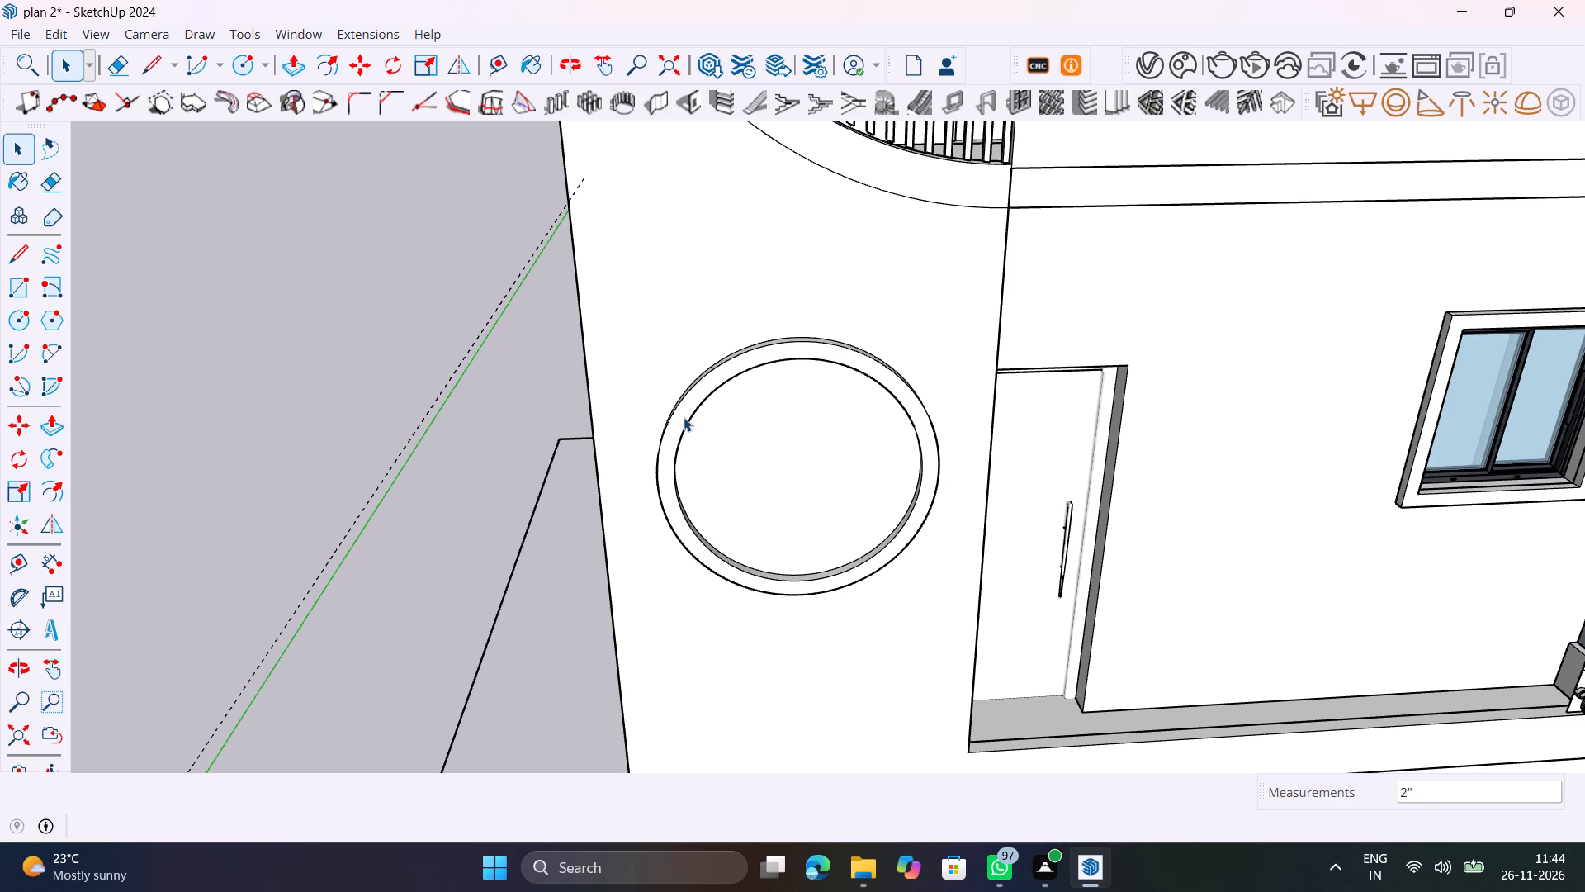
key(space)
scroll(684, 417, down, 6)
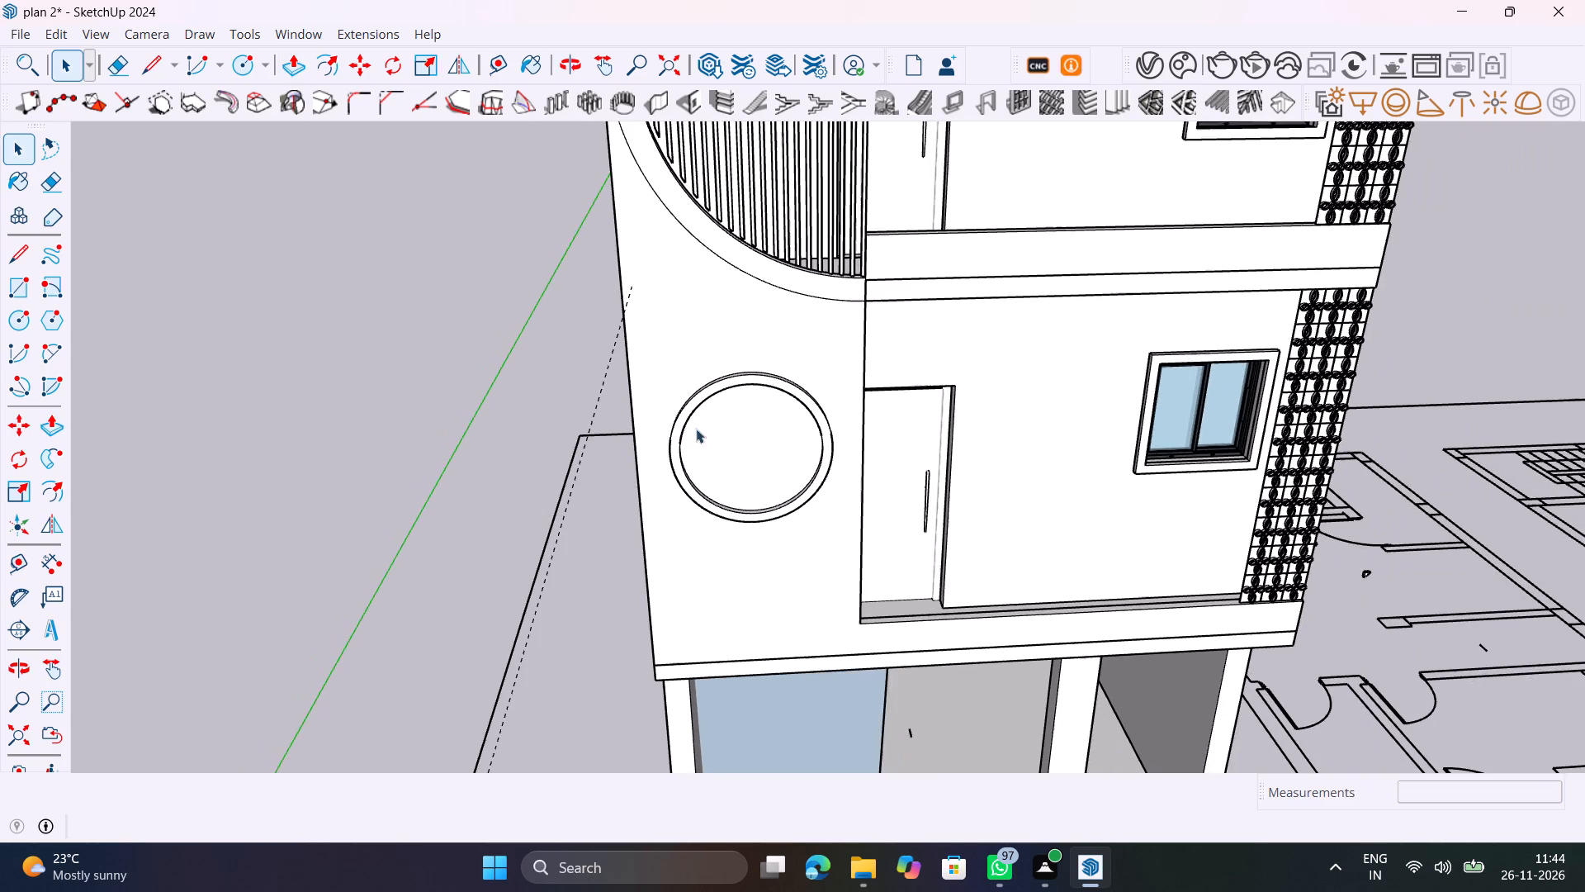
Copy the circular face and its edge from inside the round frame to the open space beside the building's corner.
middle_drag(756, 478, 703, 473)
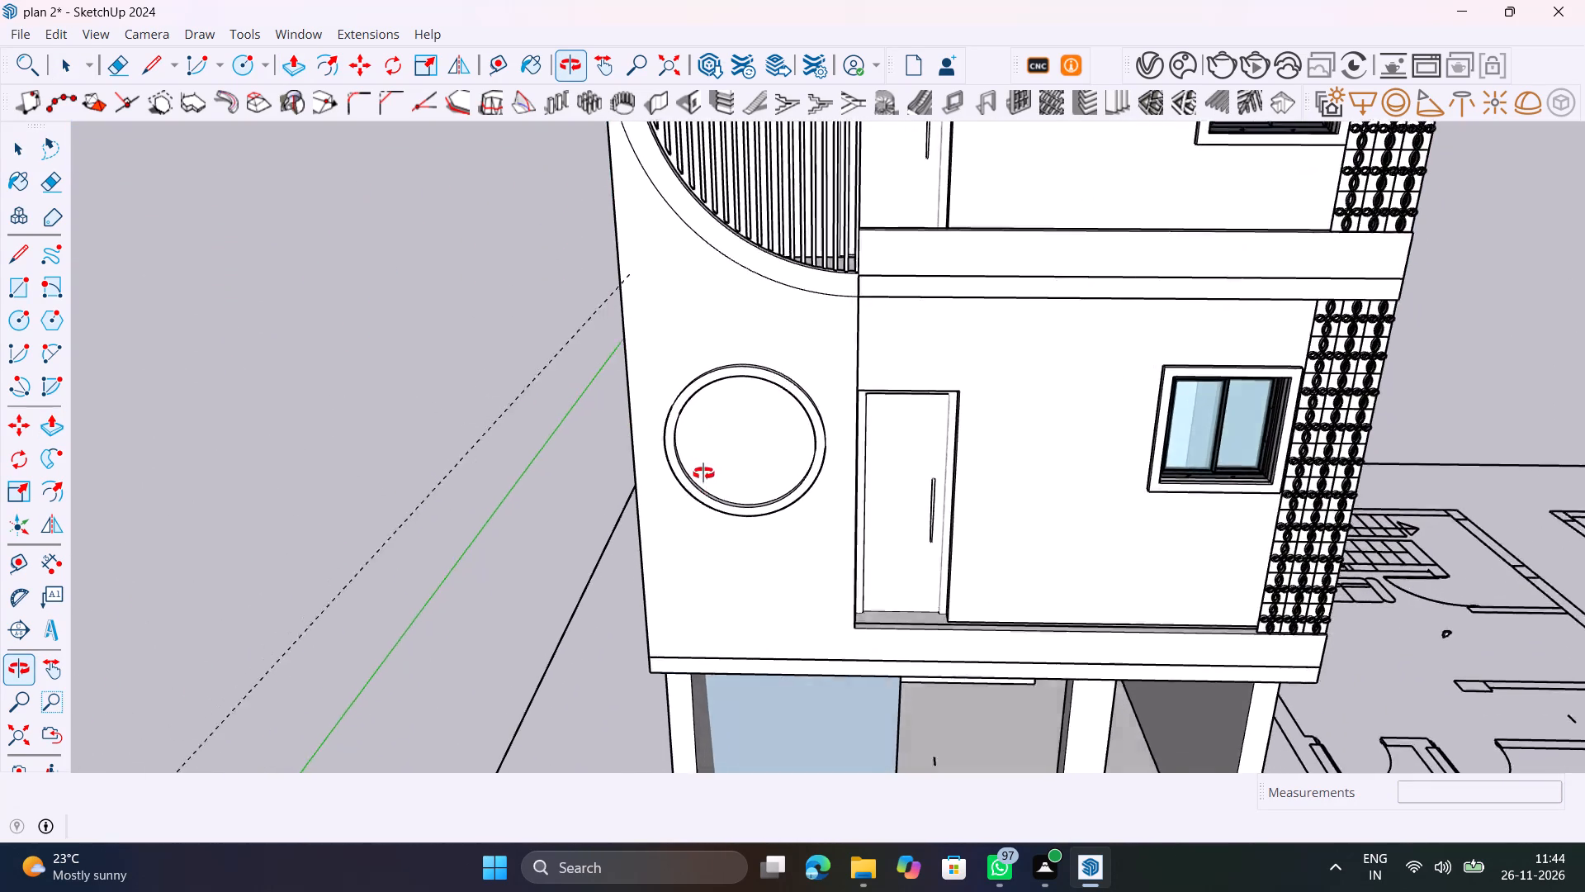
middle_drag(703, 473, 646, 491)
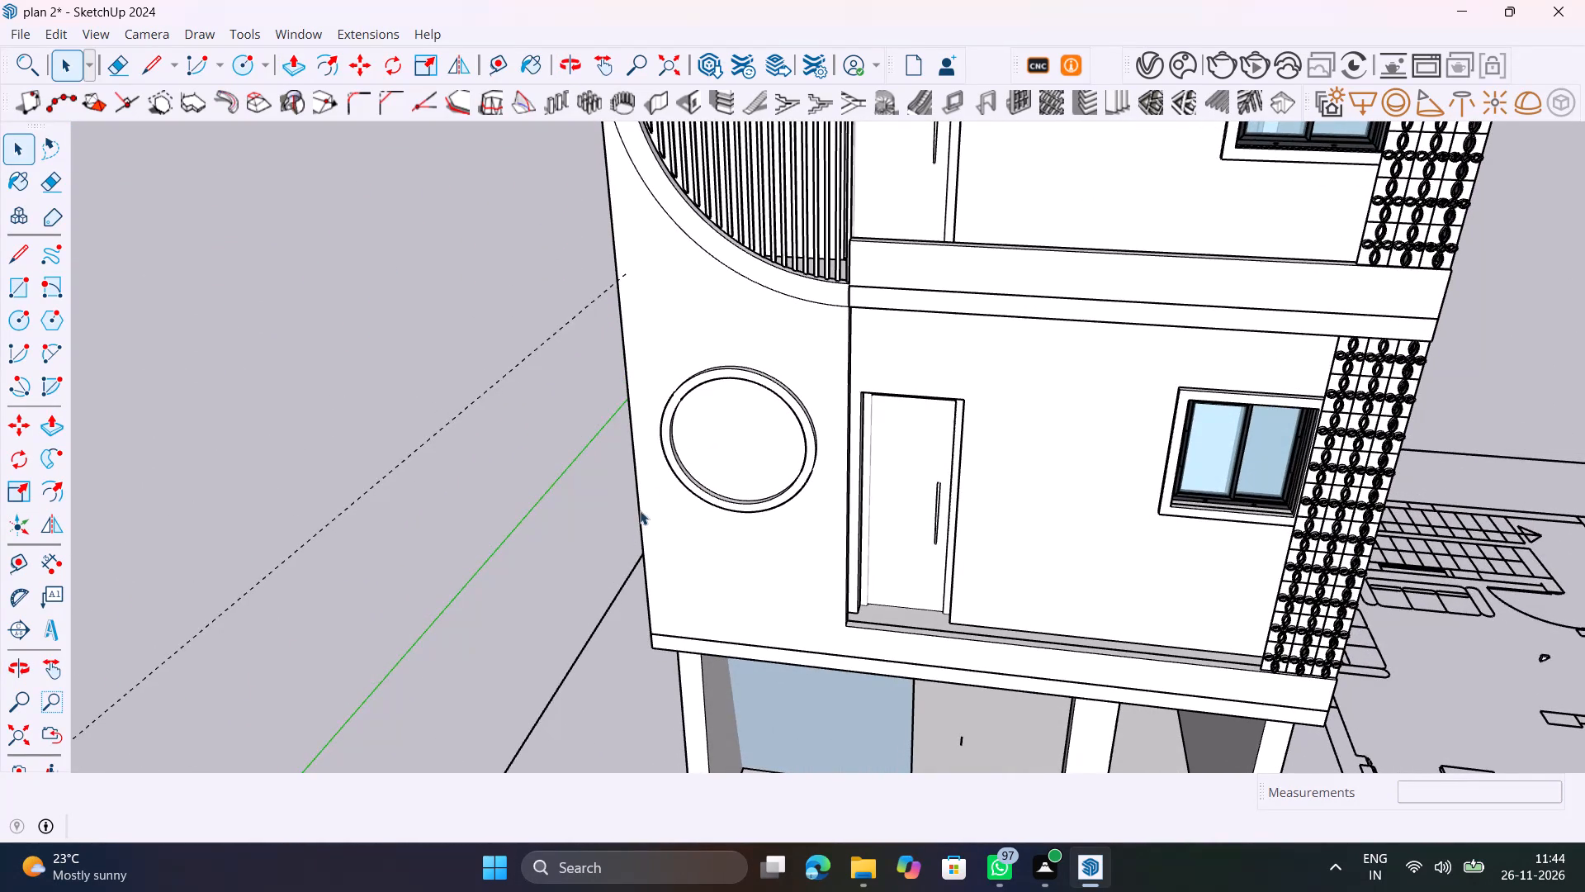
scroll(792, 433, up, 5)
click(759, 454)
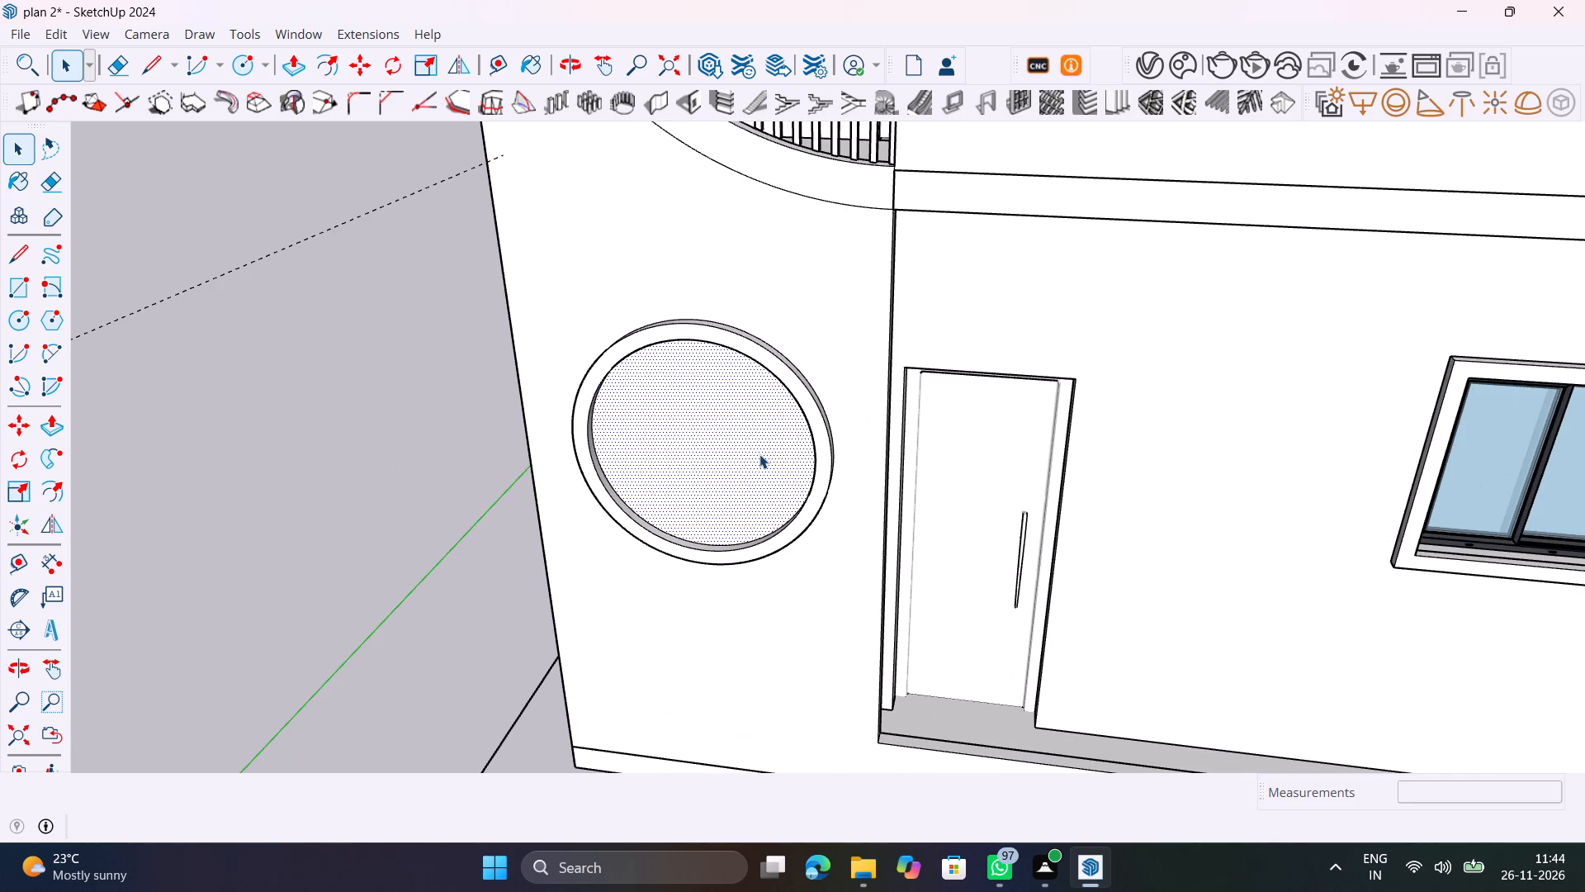
double_click(759, 454)
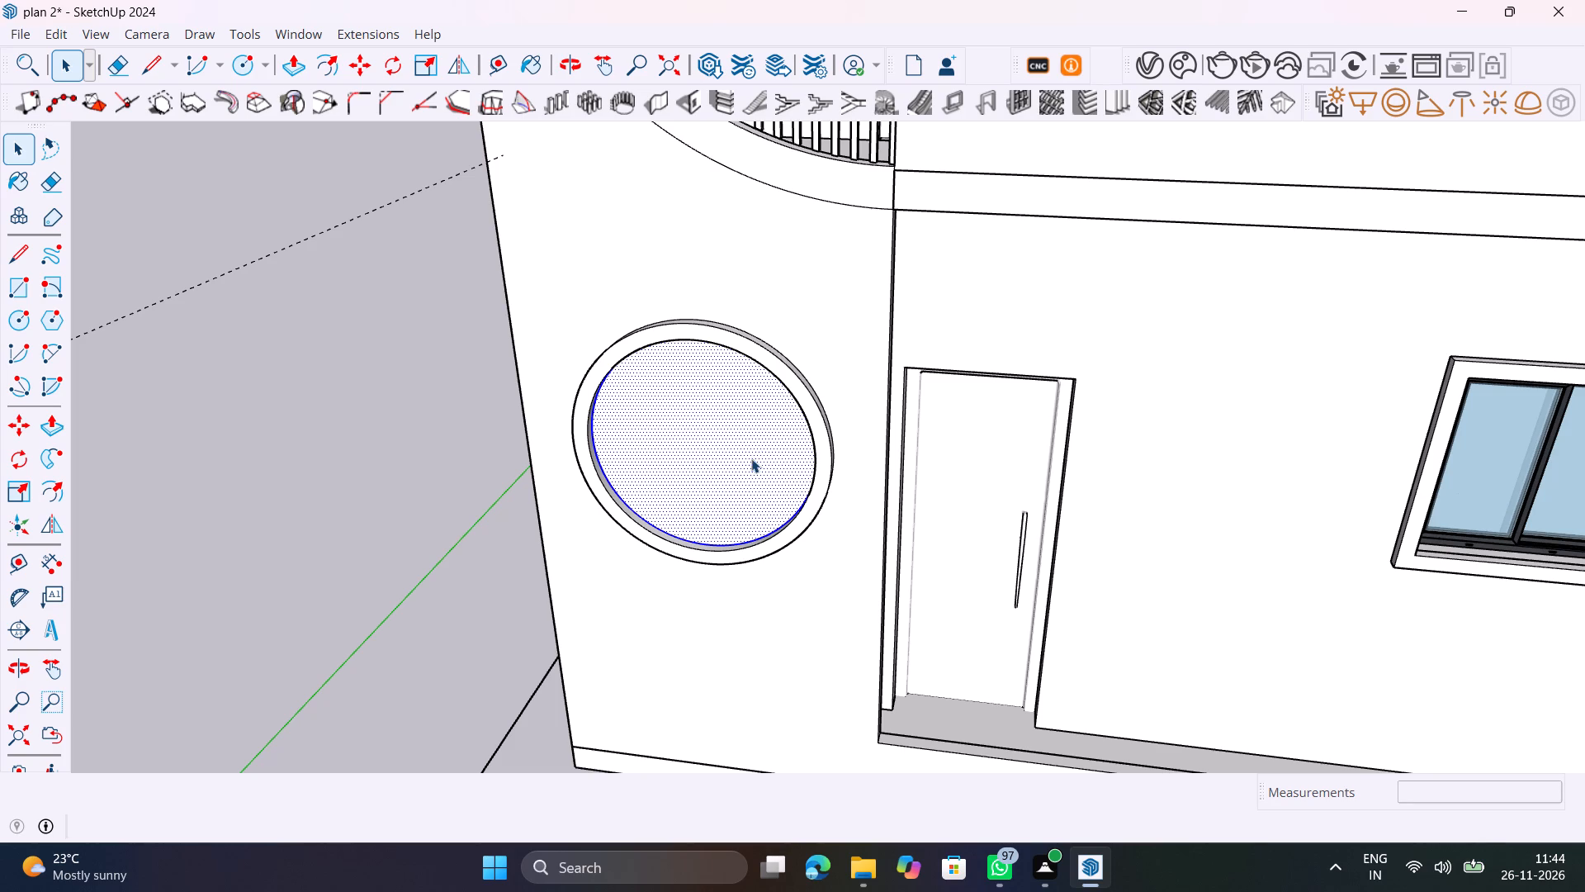
scroll(750, 455, up, 3)
middle_drag(743, 503, 776, 469)
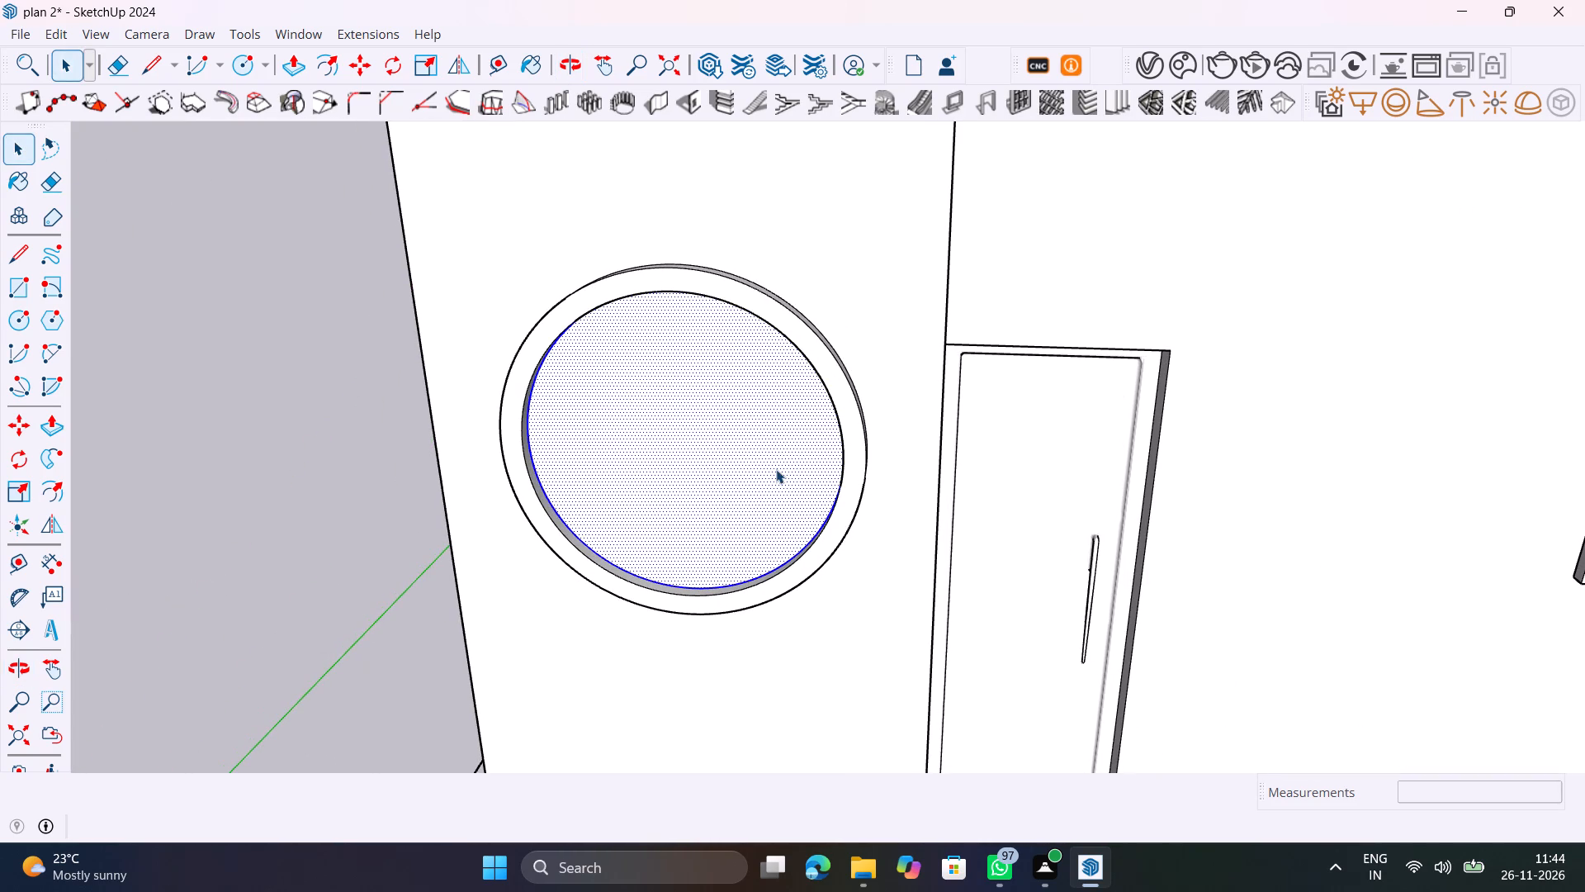
key(m)
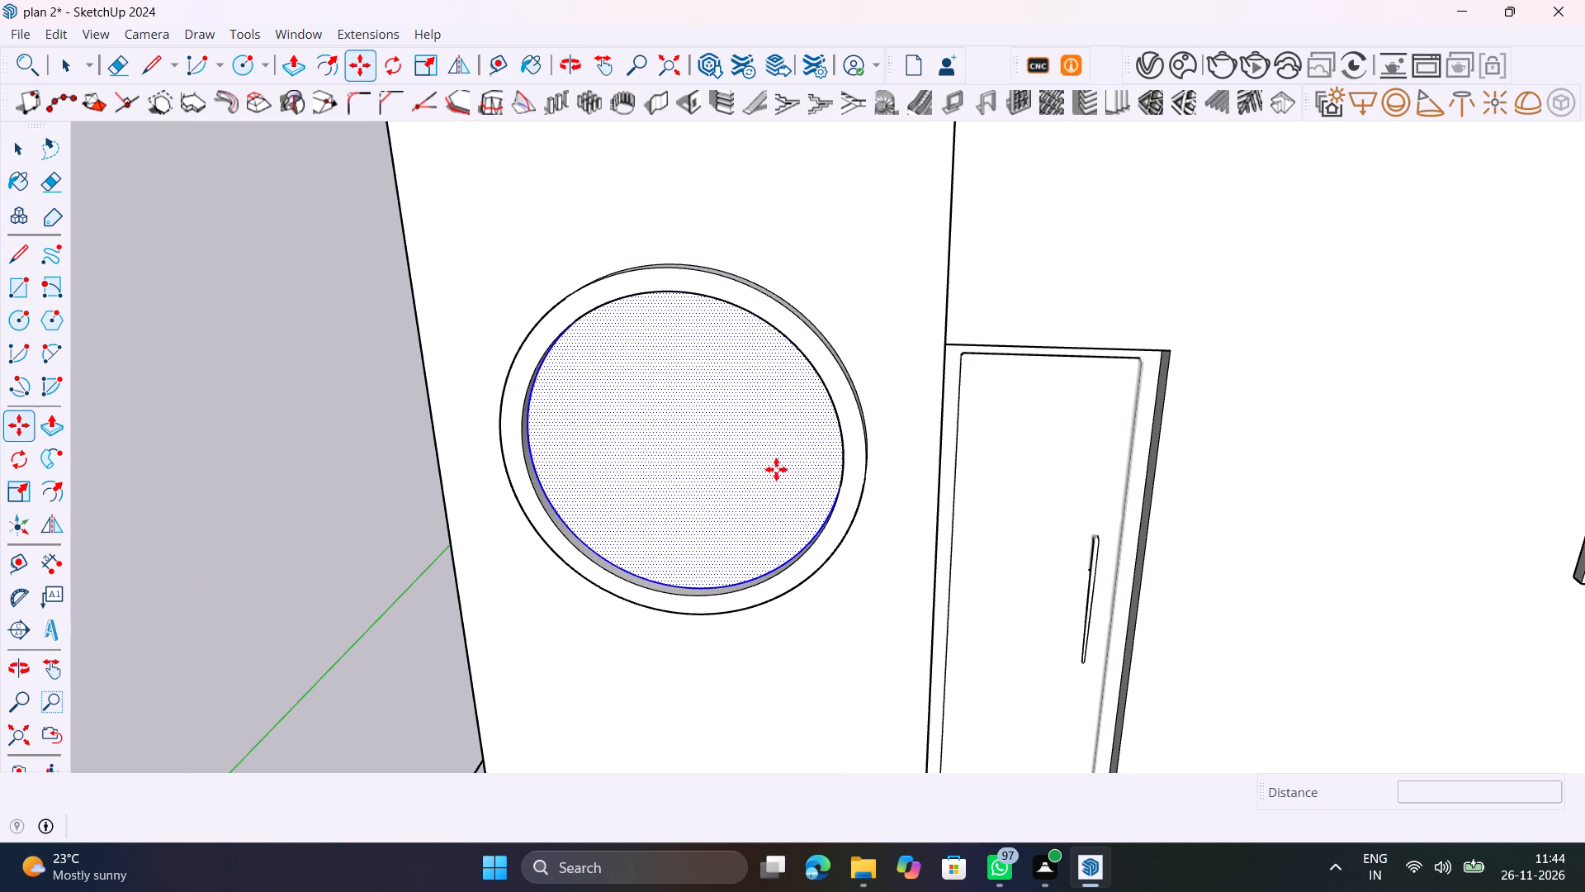
click(795, 528)
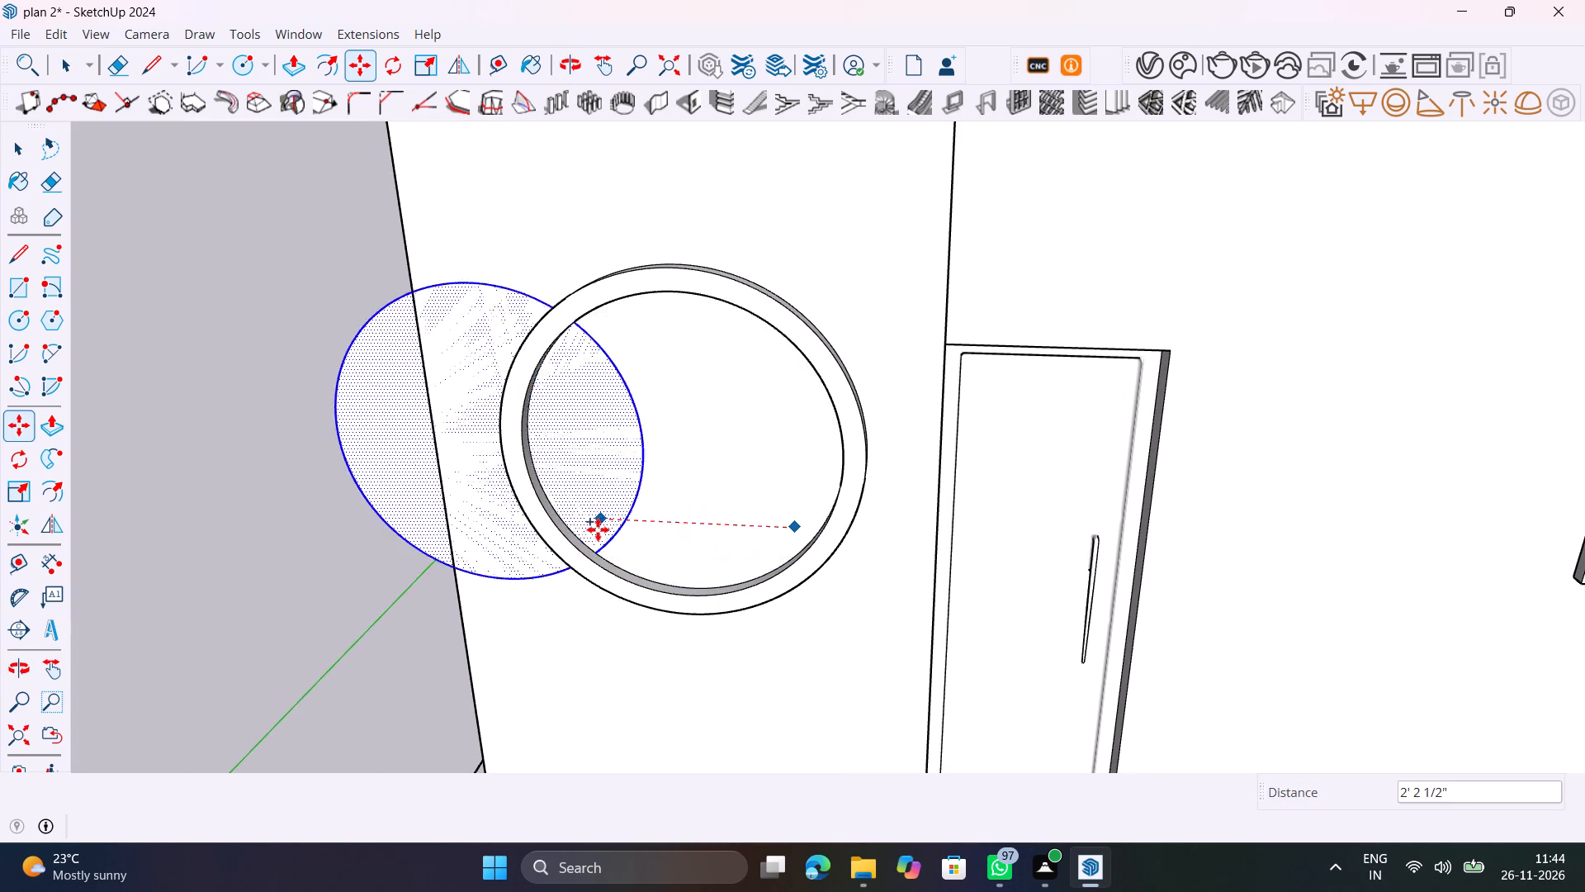
scroll(592, 530, down, 5)
click(329, 539)
key(space)
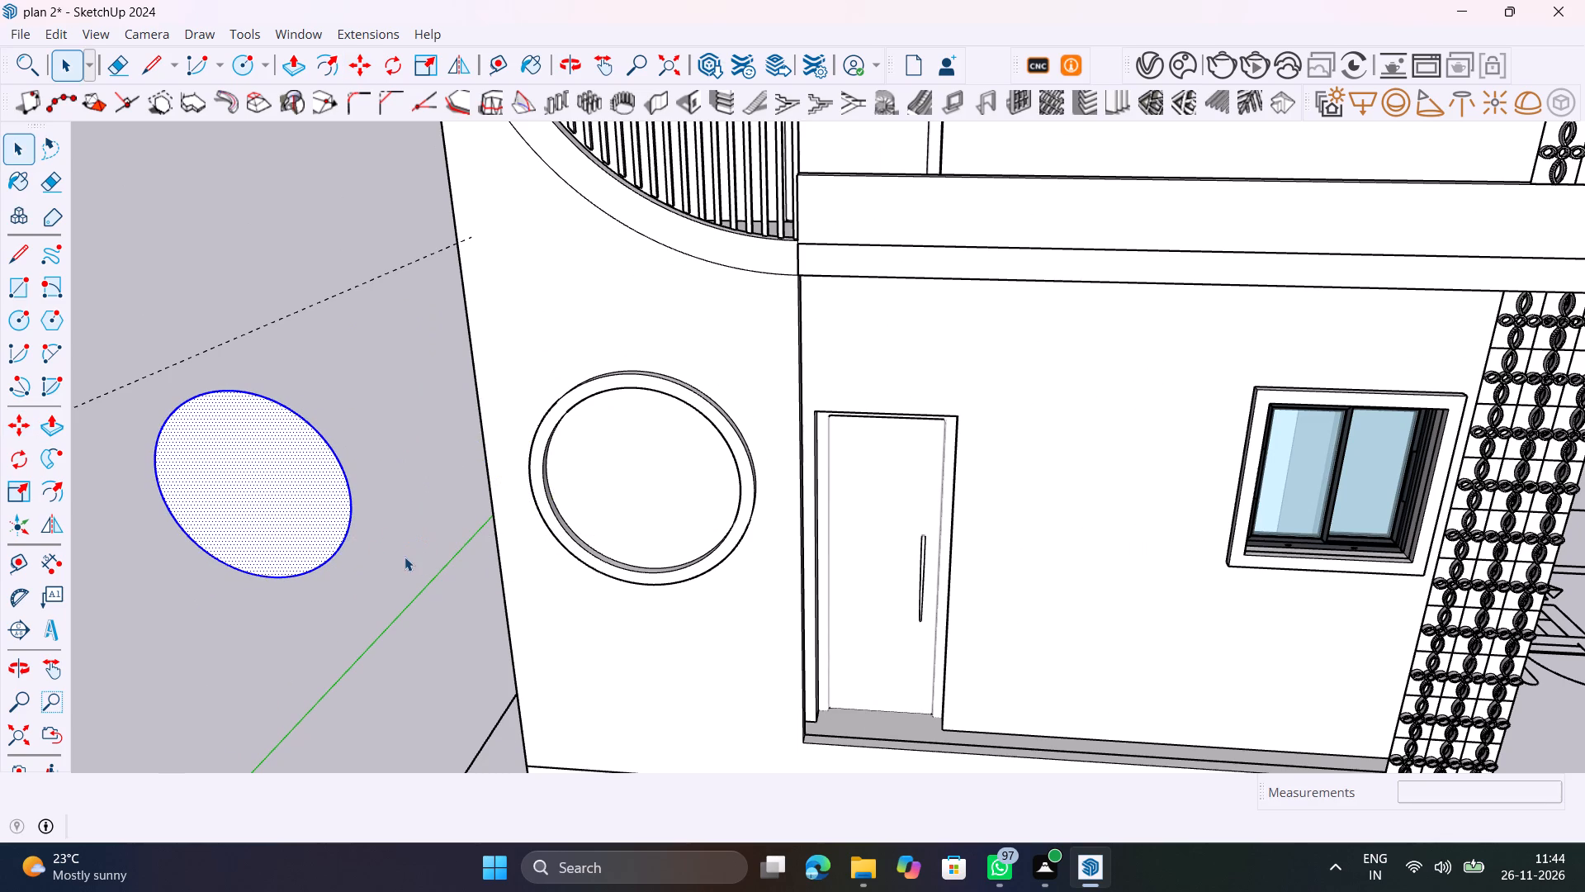
shift+middle_drag(409, 558, 926, 472)
key(space)
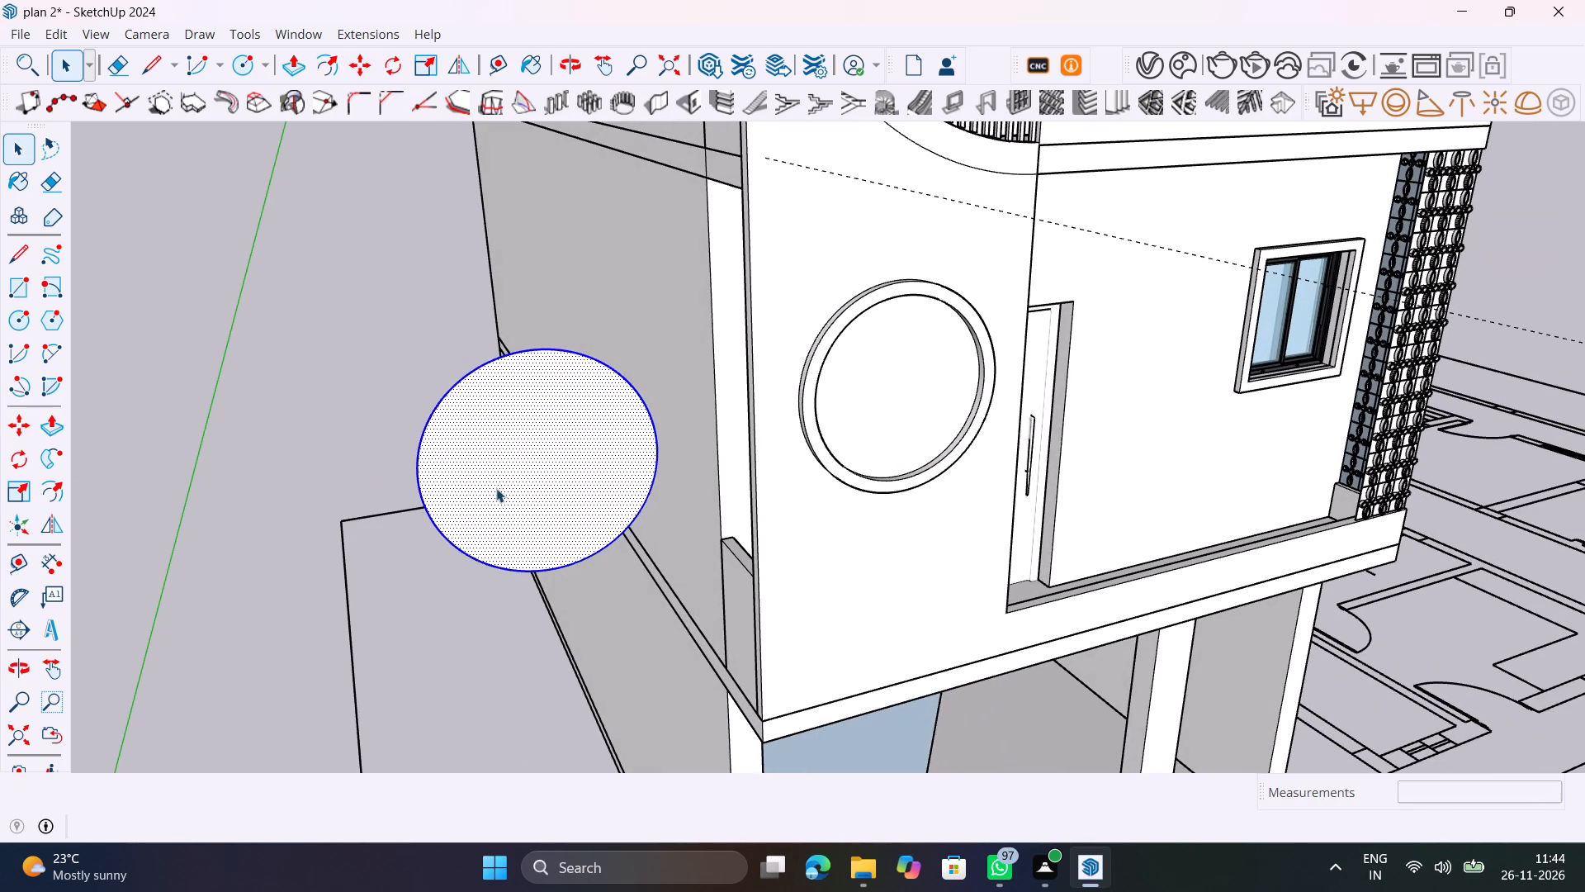
Create vertical louvres on the copied circular face with 1" depth, 1" thickness and 2" spacing, located at the front of the face.
click(1116, 105)
double_click(380, 372)
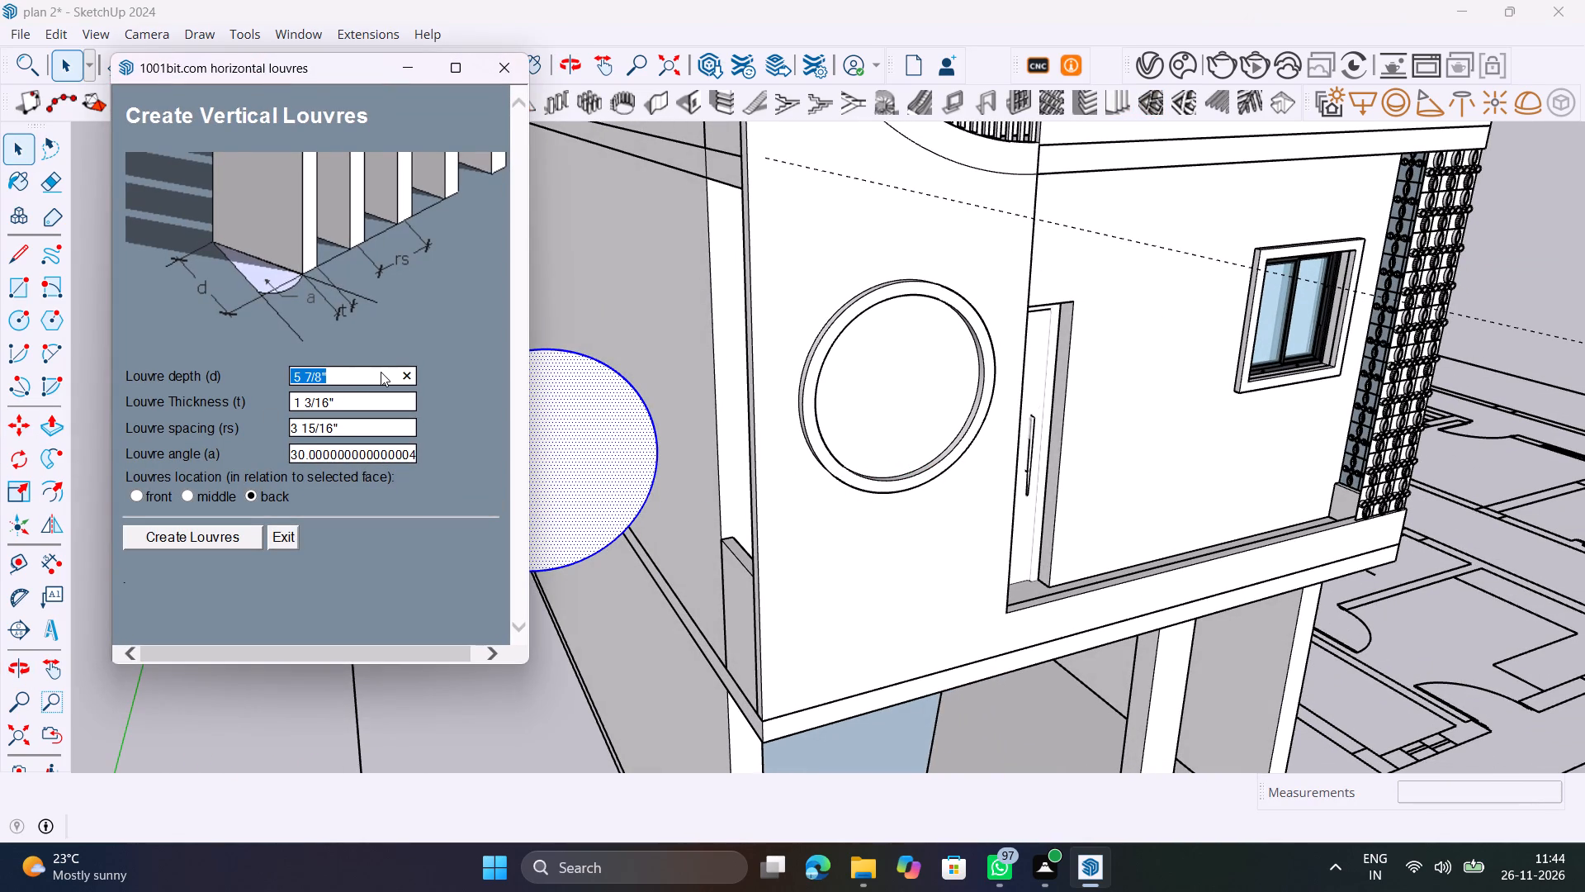
key(BackSpace)
text(1")
key(Return)
click(375, 399)
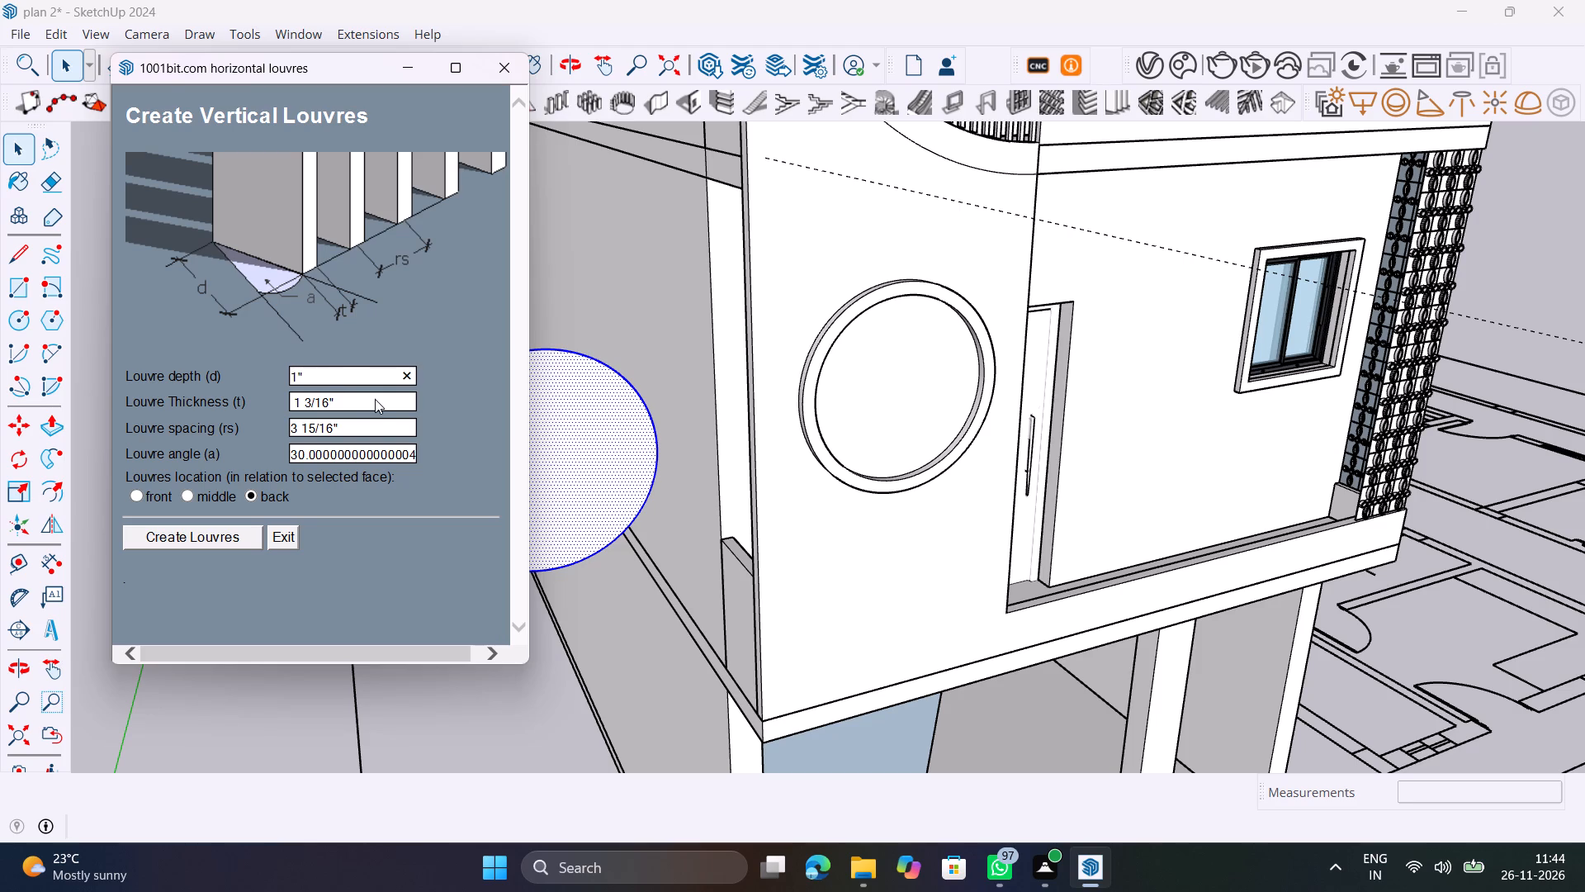
key(BackSpace)
text(1")
key(Return)
click(364, 429)
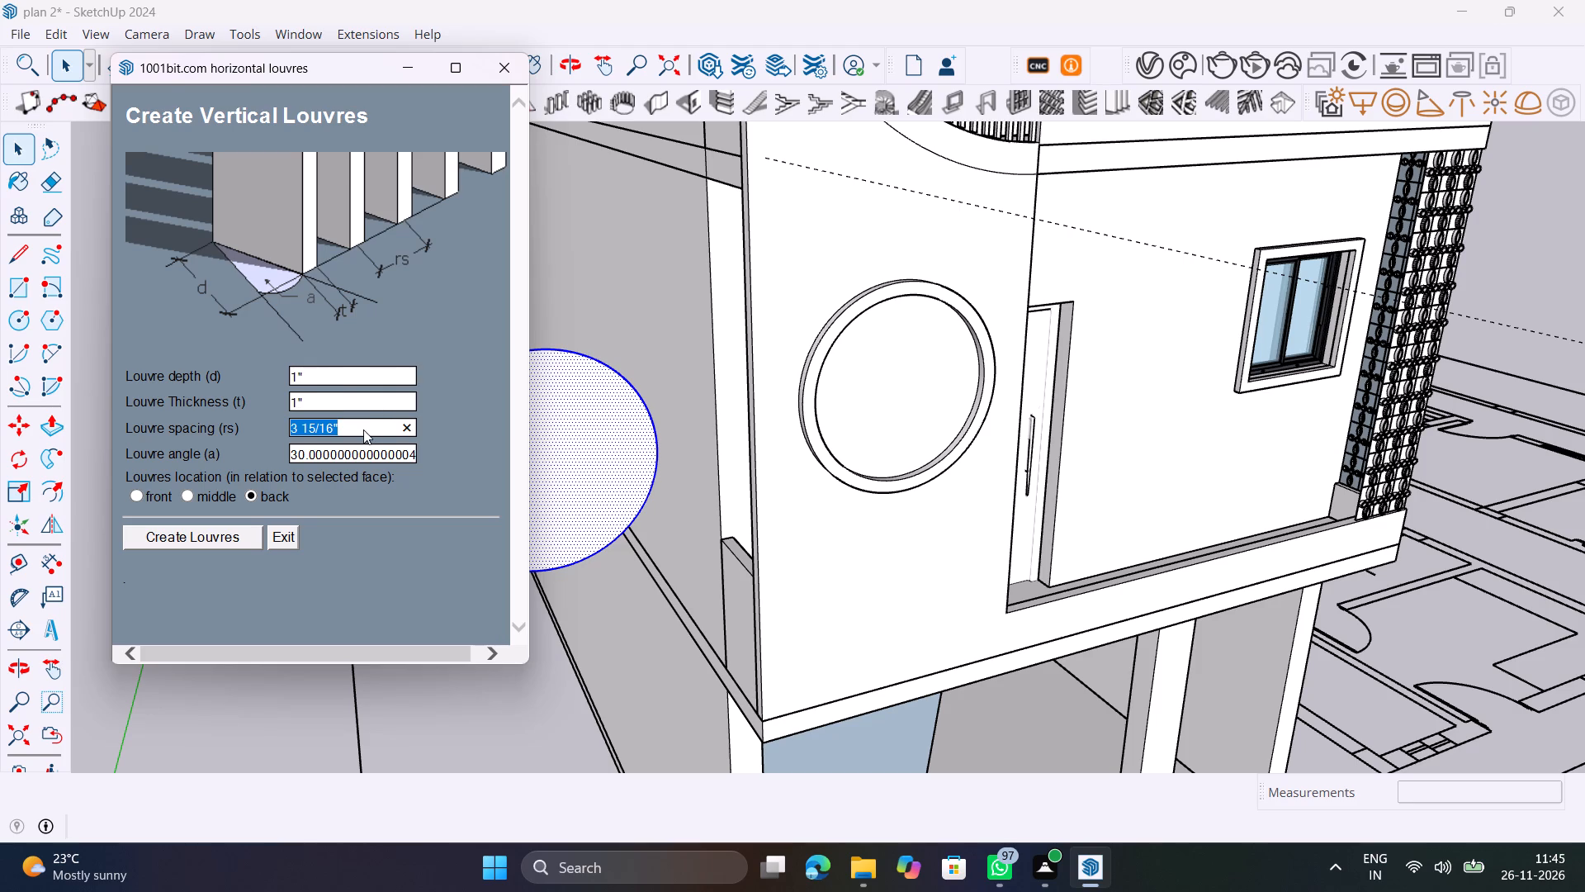
key(BackSpace)
text(2")
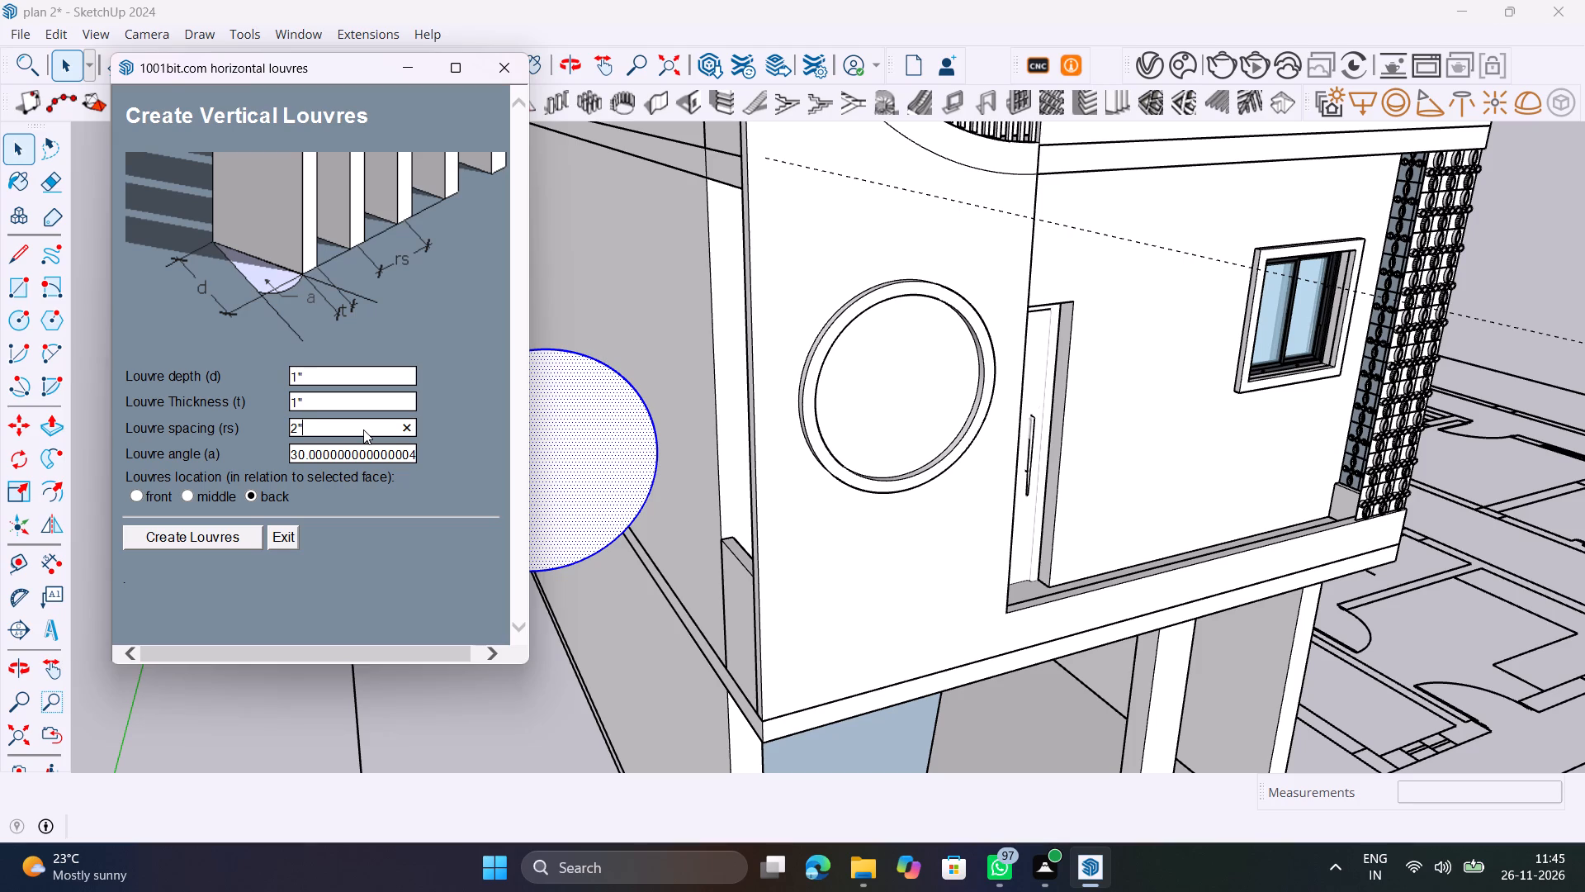
key(Return)
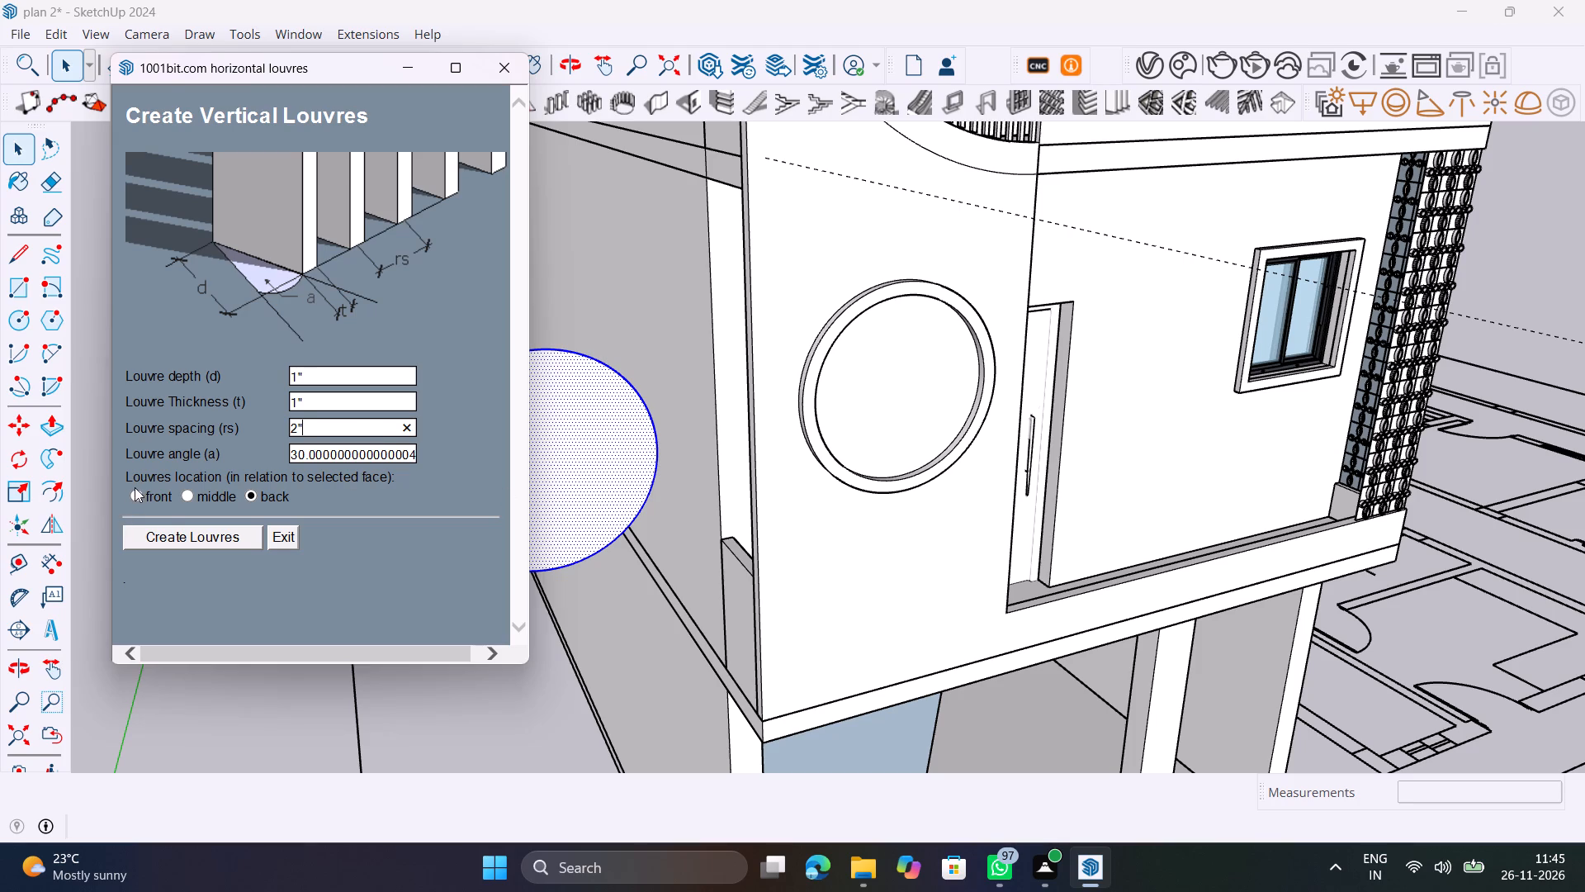
click(139, 492)
click(195, 539)
click(601, 463)
click(211, 434)
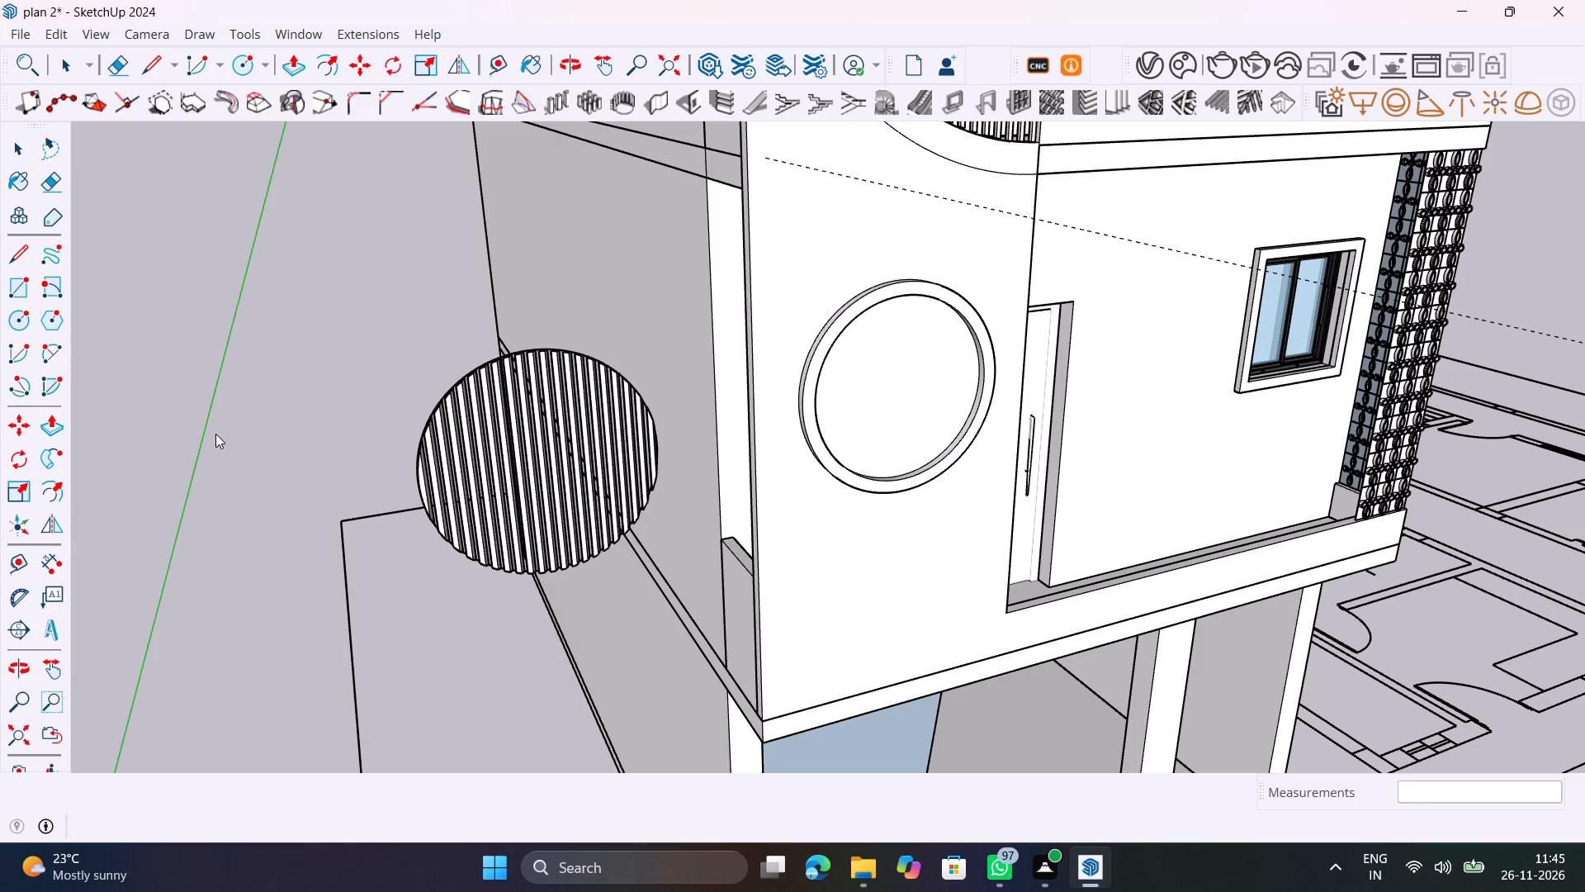
Examine the round louvre panel and the empty round frame on the facade from several angles.
middle_drag(279, 577, 937, 610)
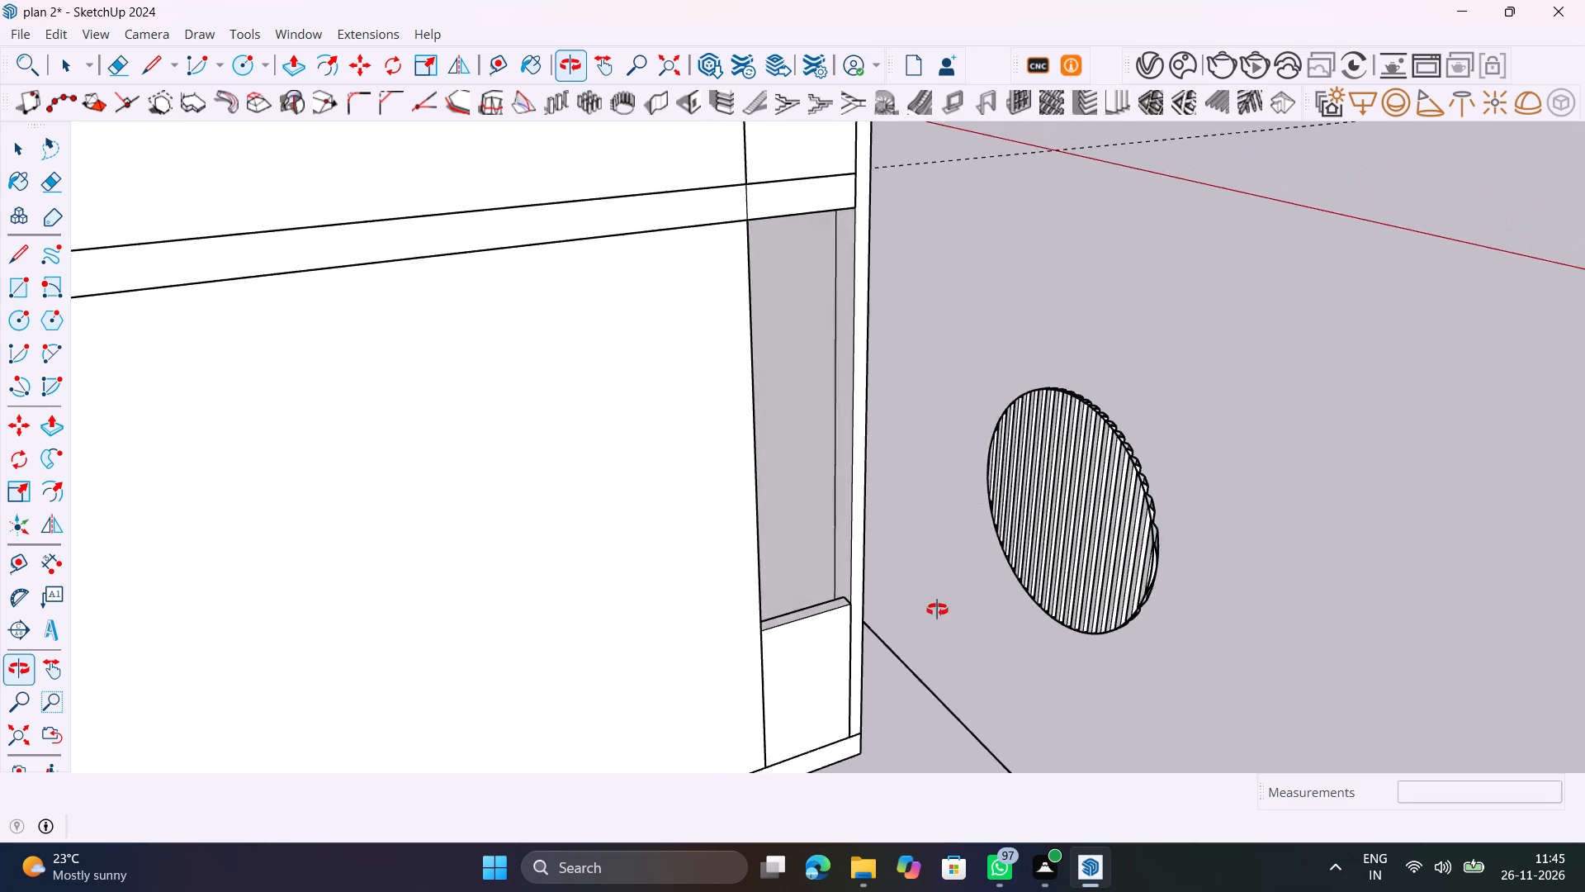
middle_drag(937, 610, 350, 623)
scroll(466, 497, up, 9)
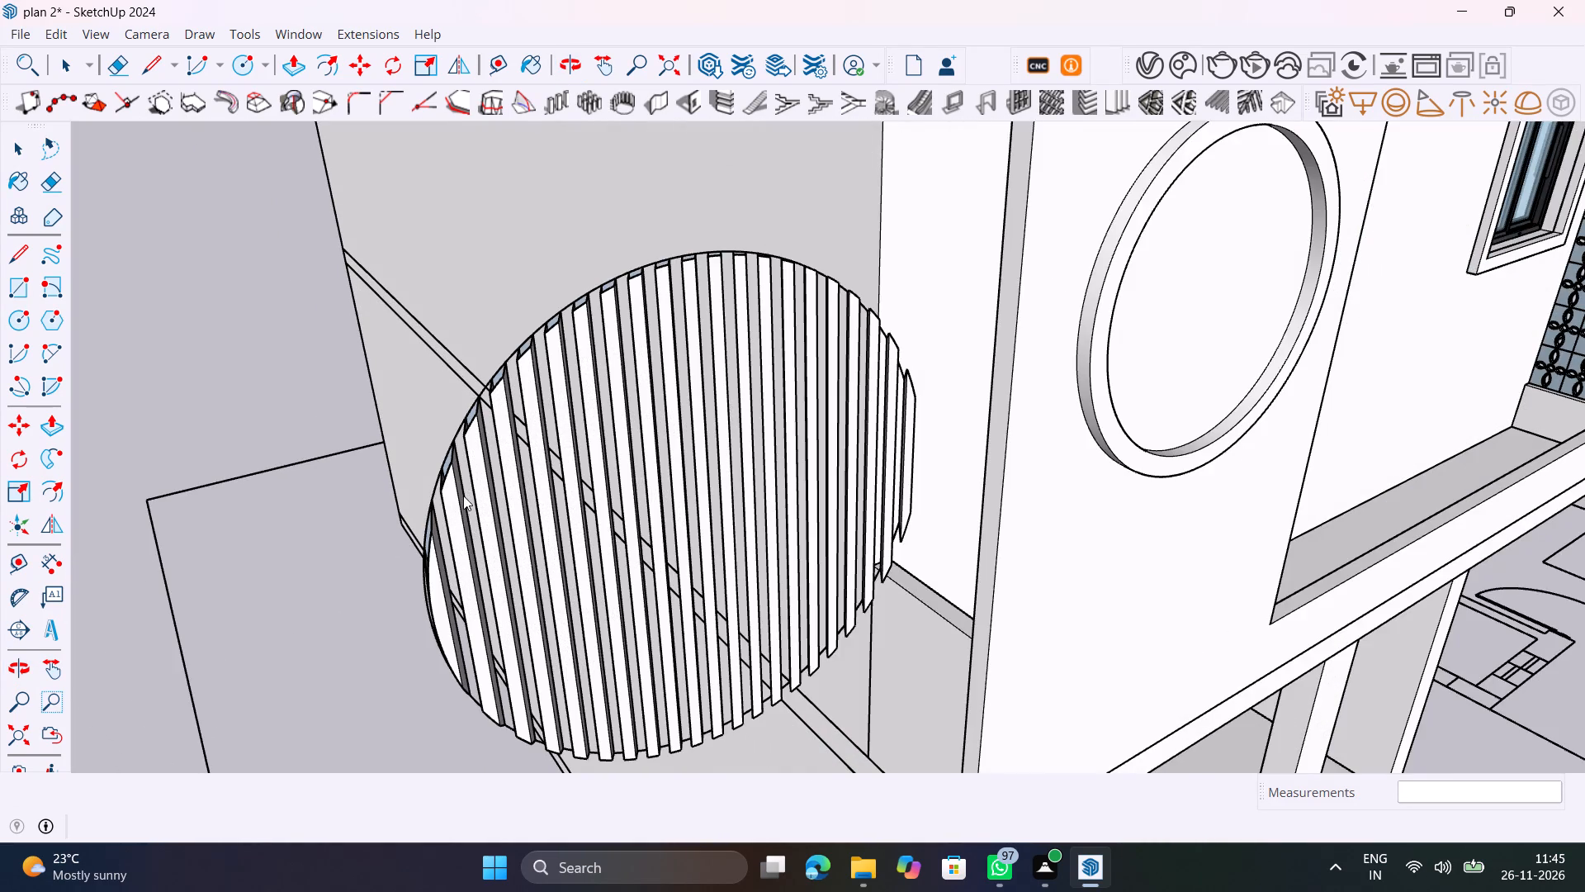
scroll(462, 496, up, 2)
scroll(462, 496, down, 4)
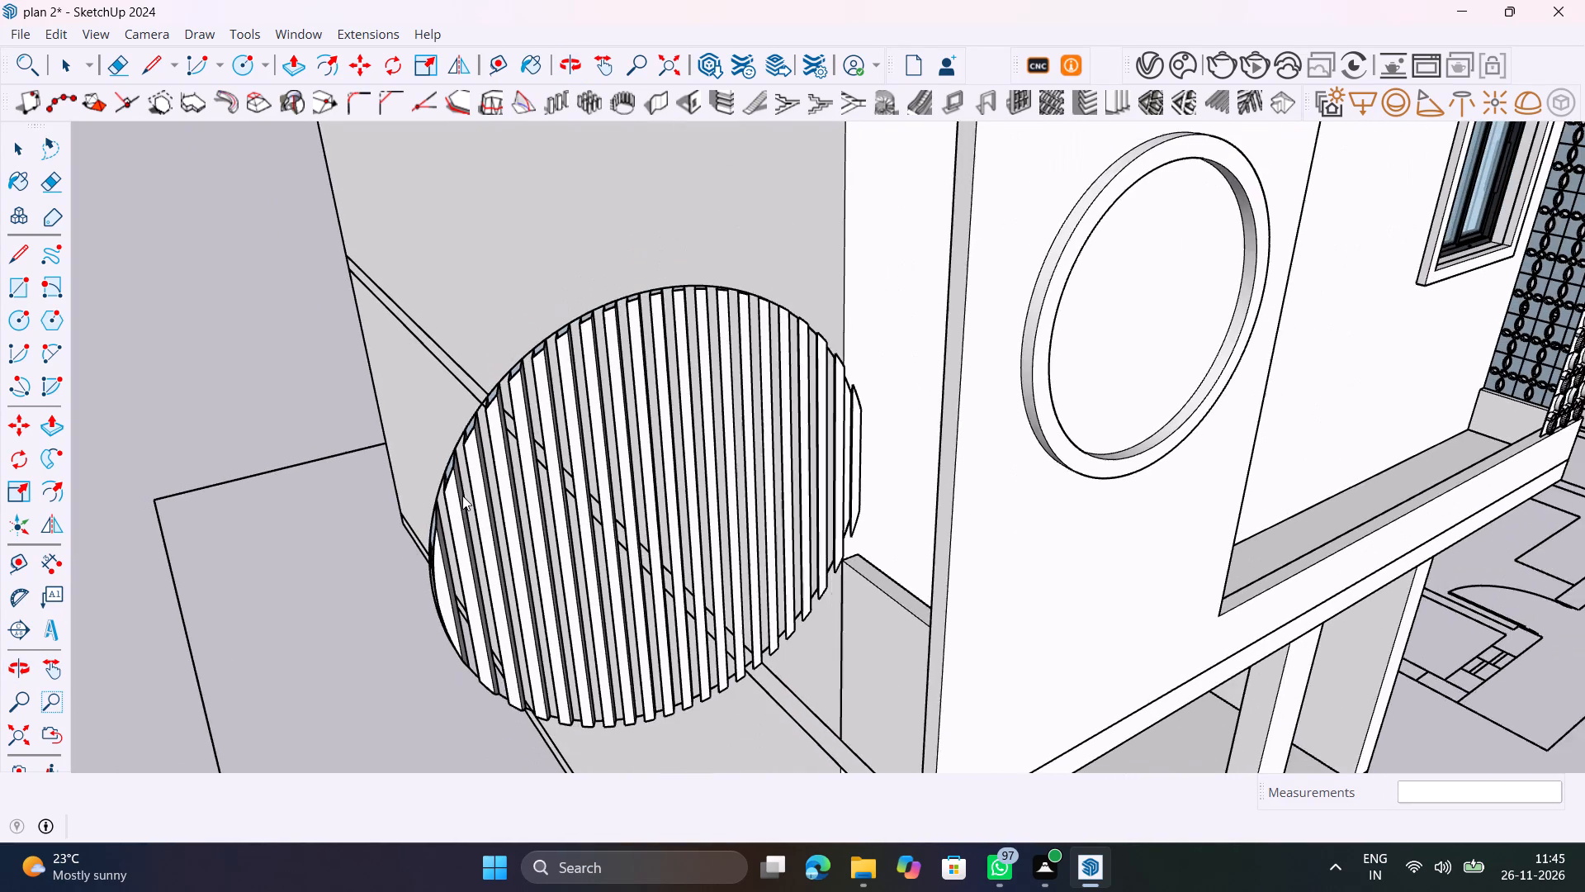
scroll(462, 496, down, 2)
middle_drag(513, 505, 371, 459)
scroll(371, 459, down, 3)
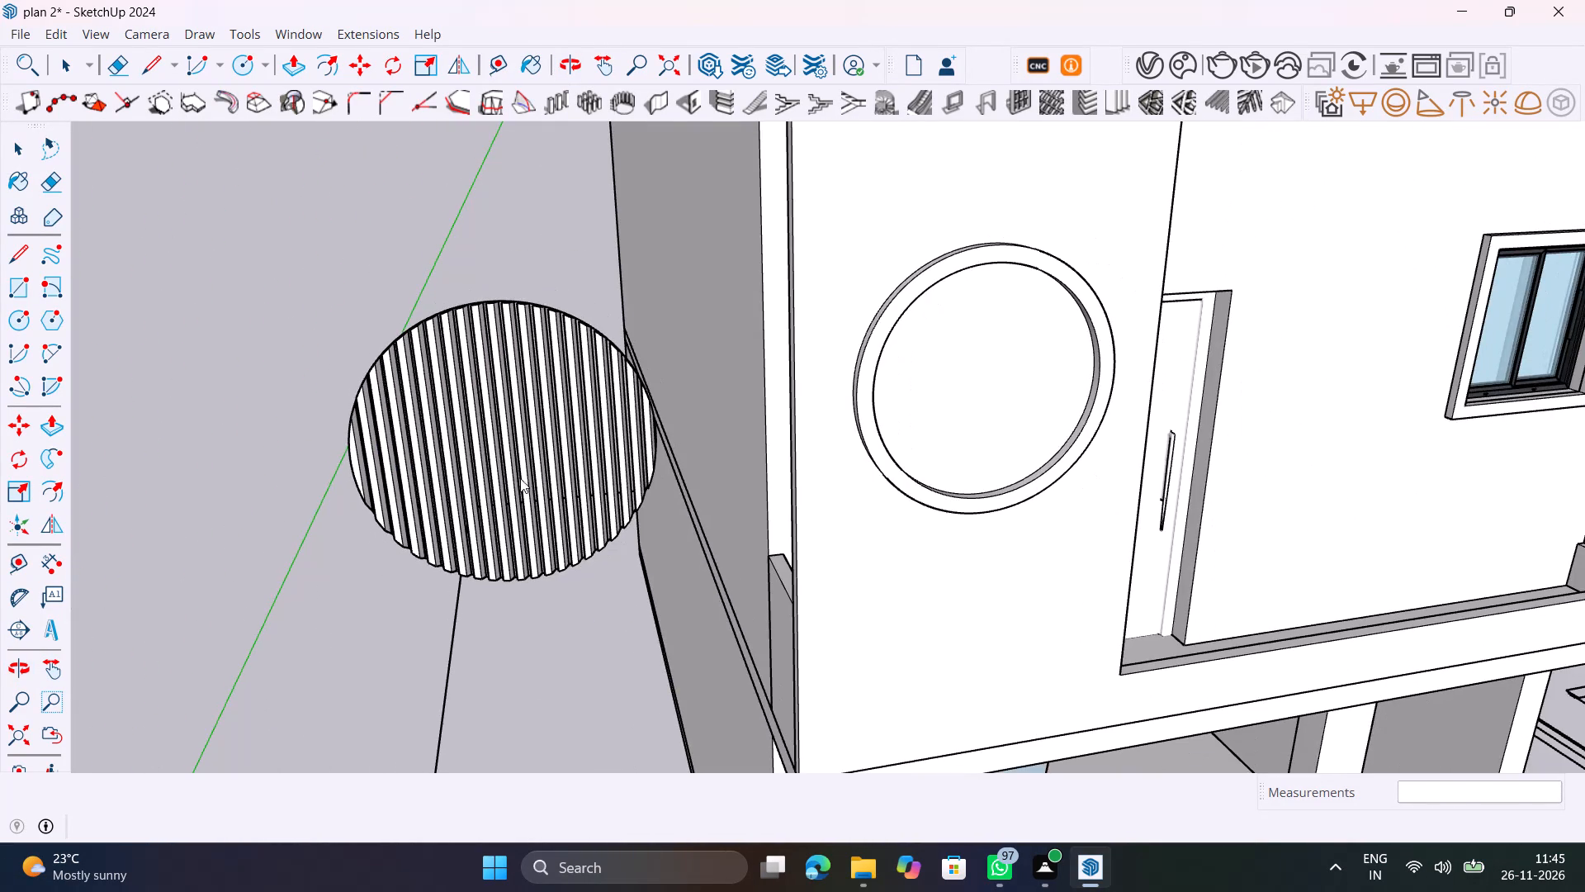
scroll(516, 486, down, 5)
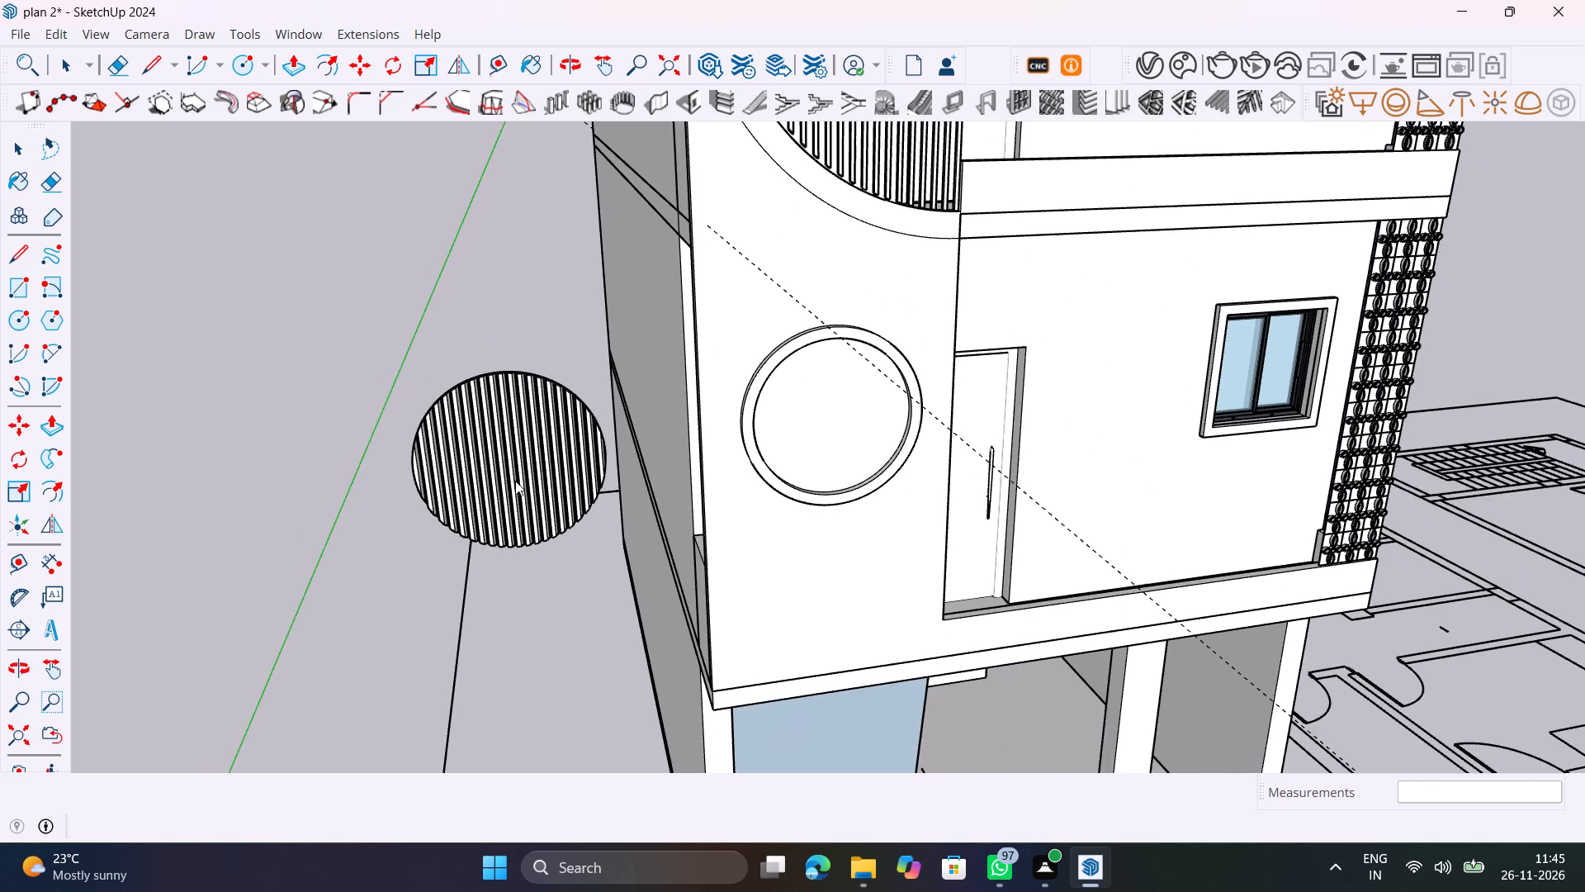
Move the round louvre panel from beside the building's corner into the round frame on the facade, about 6' 8 7/8" away.
middle_drag(554, 515, 529, 494)
middle_drag(590, 501, 796, 502)
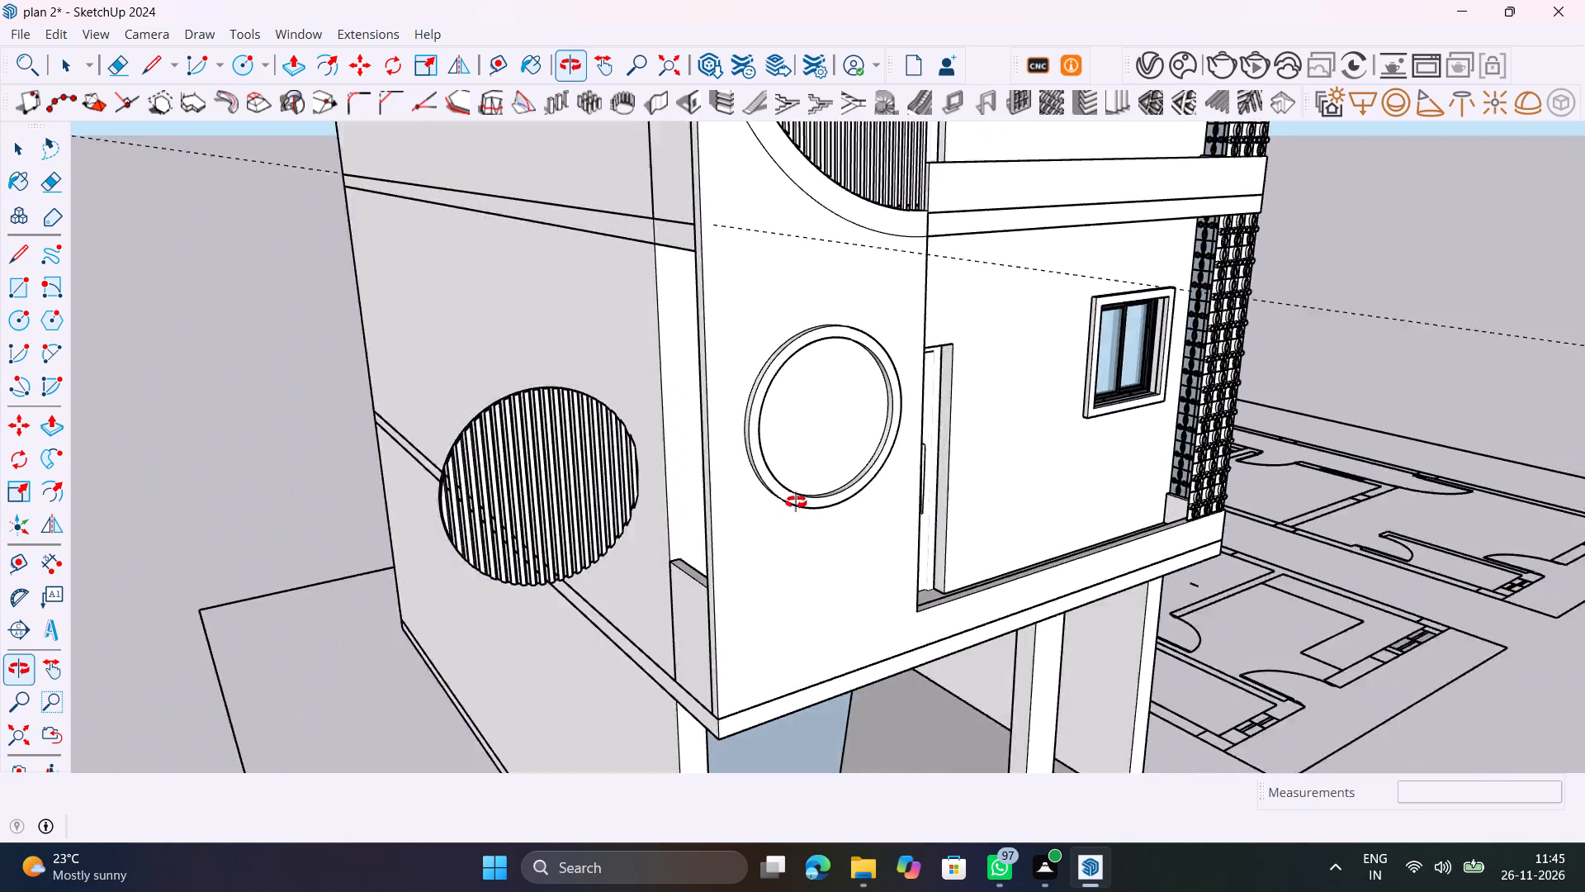
middle_drag(796, 502, 902, 507)
key(Escape)
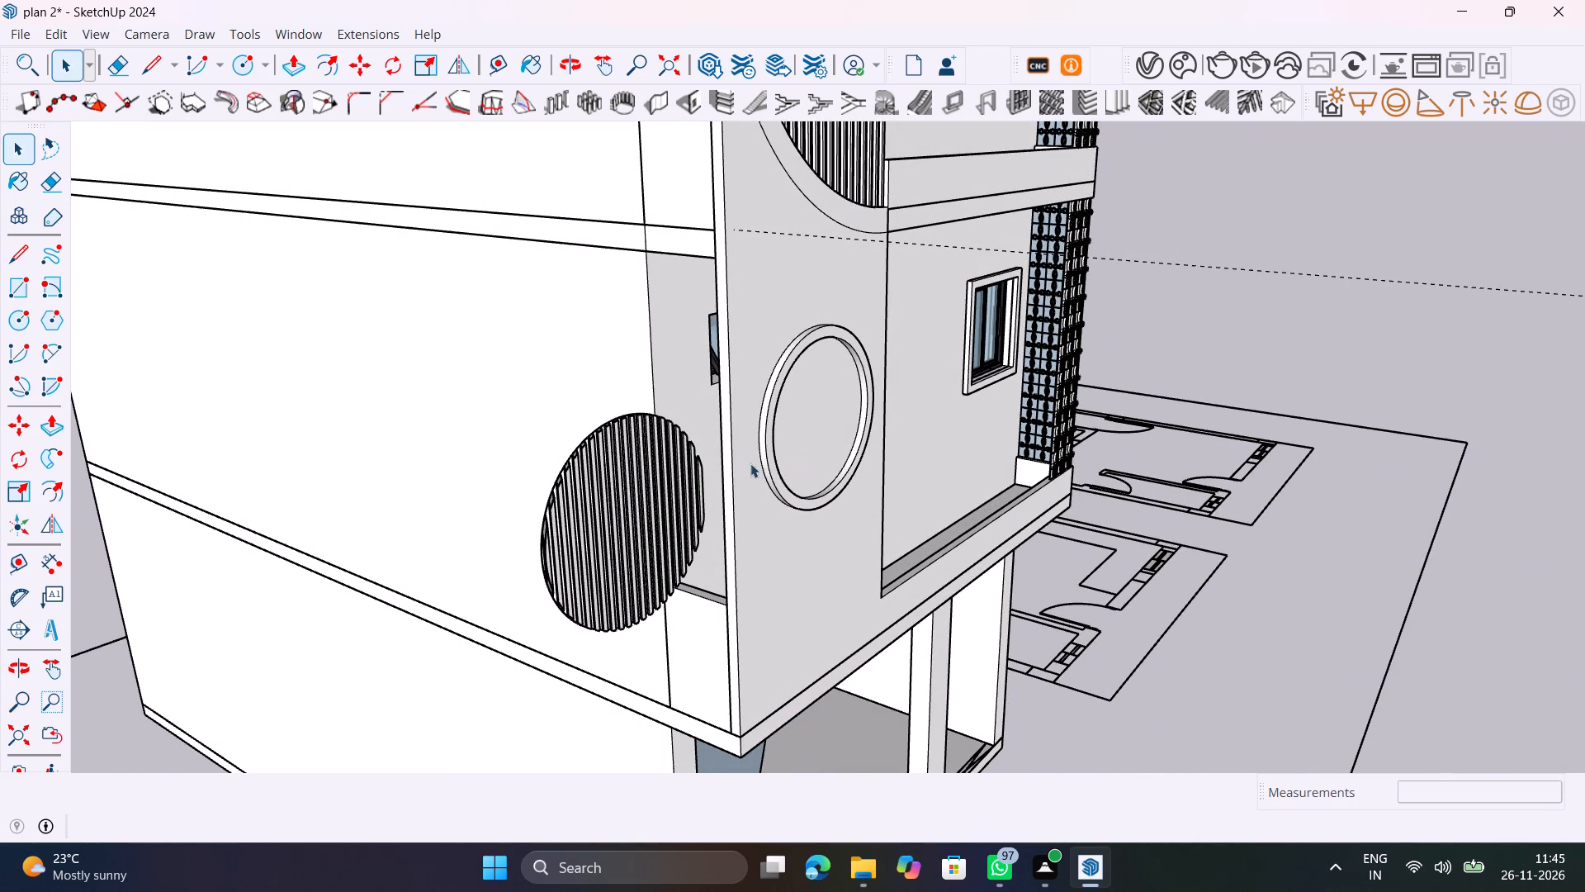
click(675, 510)
middle_drag(735, 556, 376, 602)
scroll(452, 542, up, 5)
scroll(447, 540, down, 3)
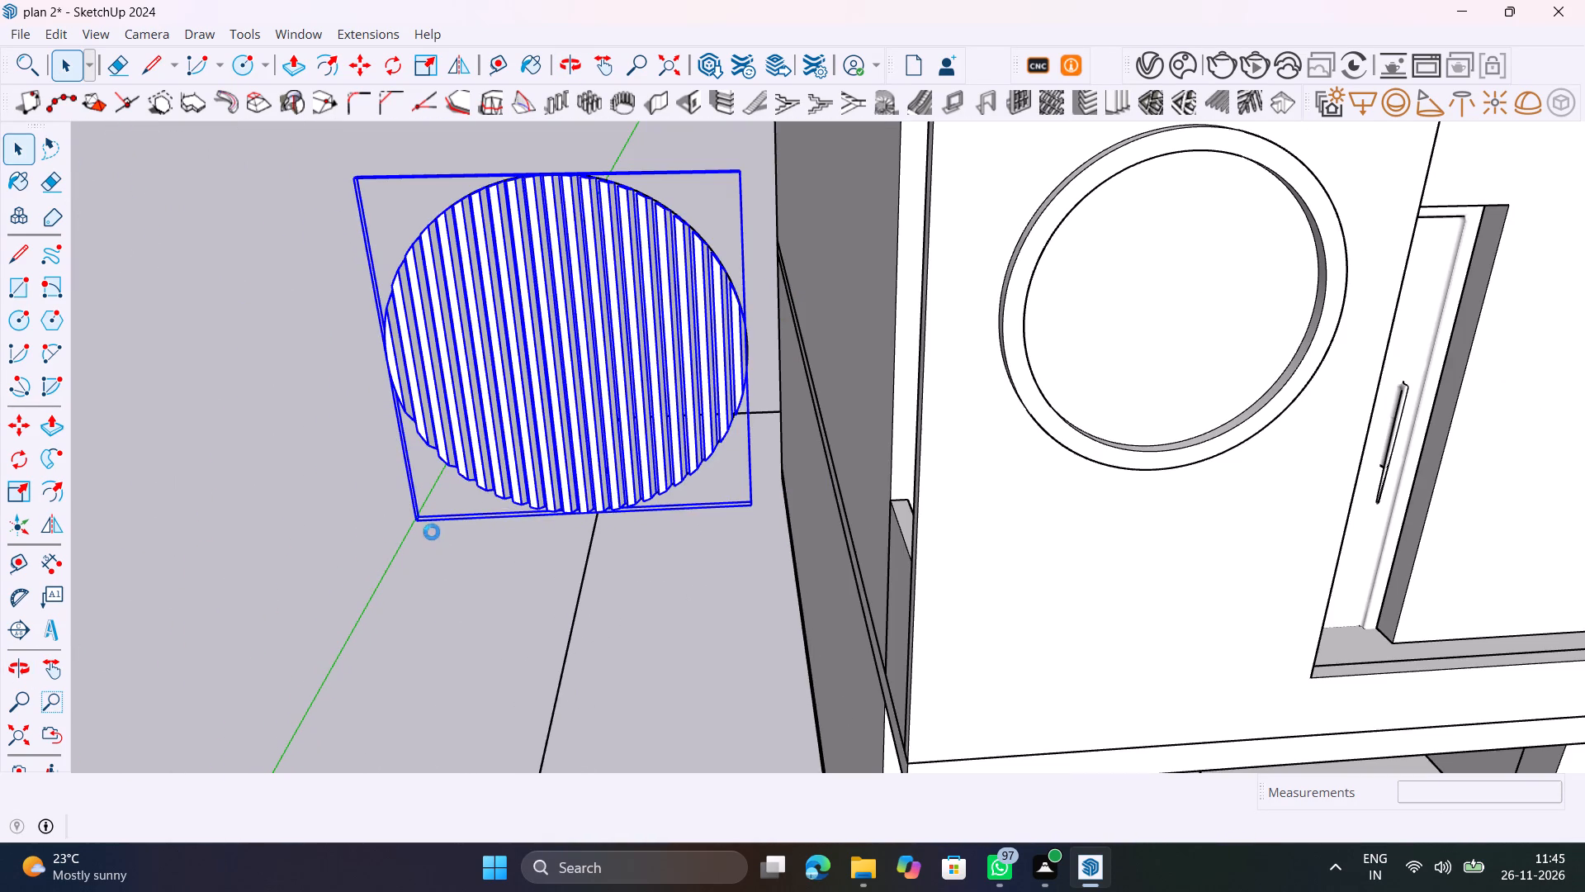
key(m)
click(379, 363)
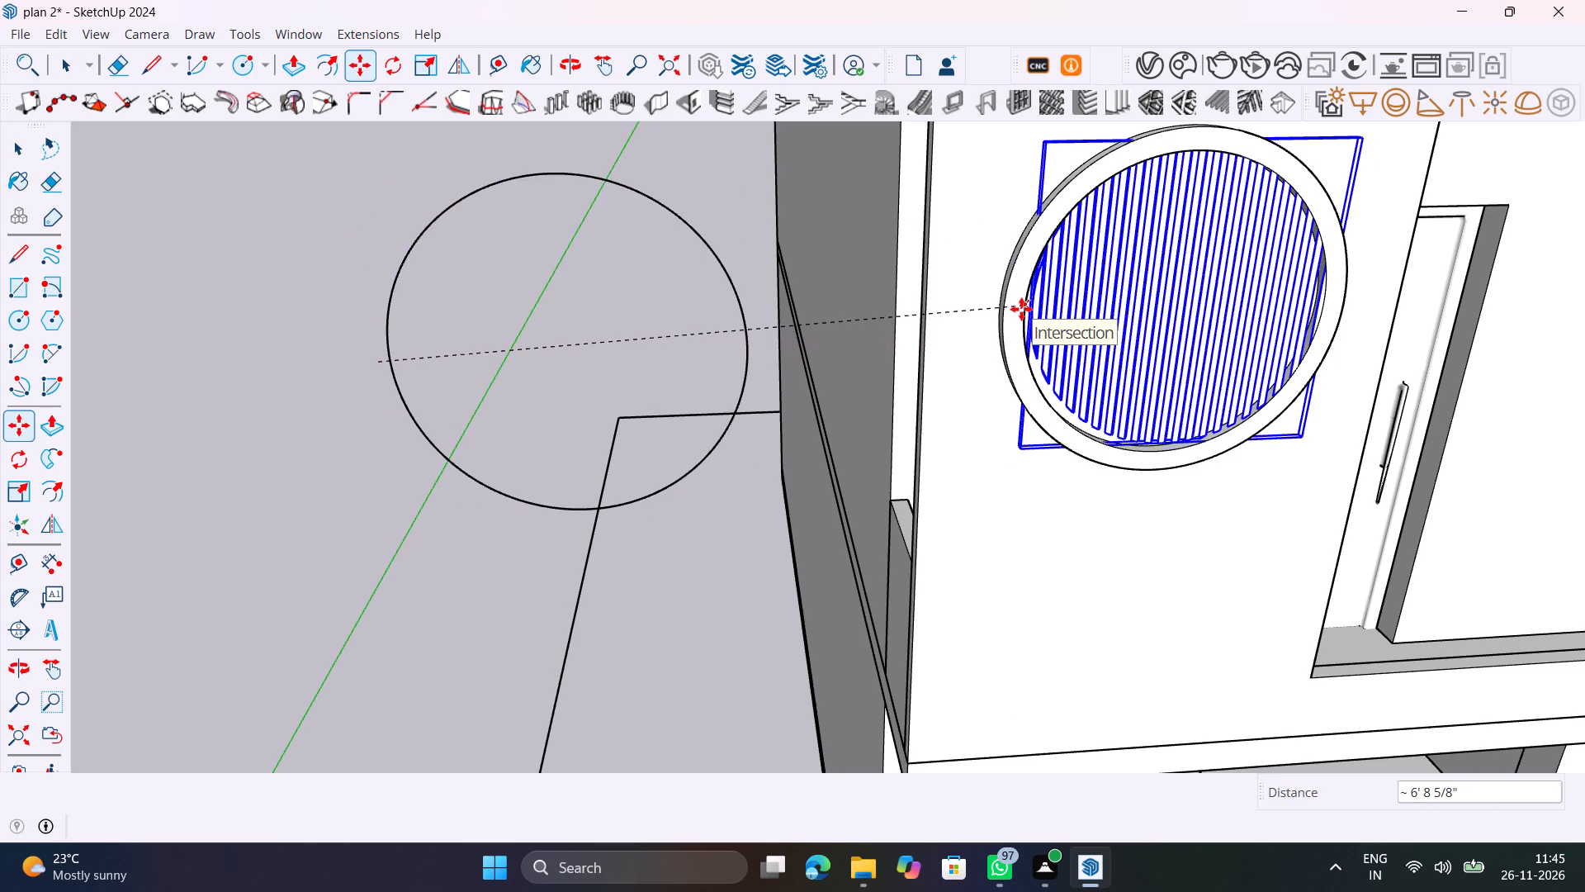
scroll(1021, 309, up, 5)
middle_drag(1001, 303, 707, 293)
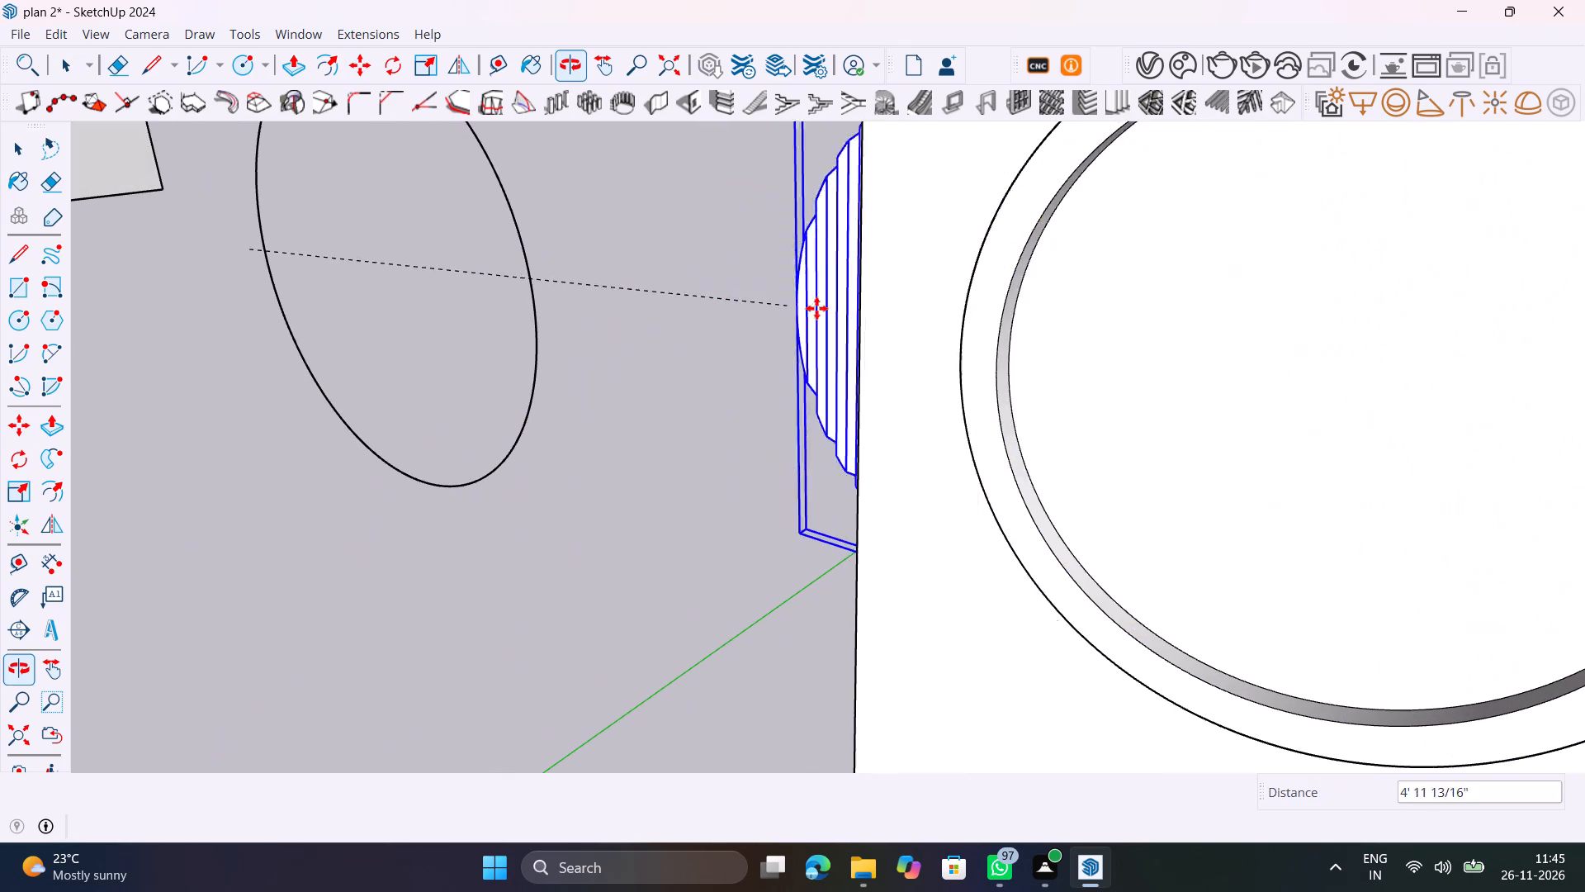
scroll(1025, 330, up, 4)
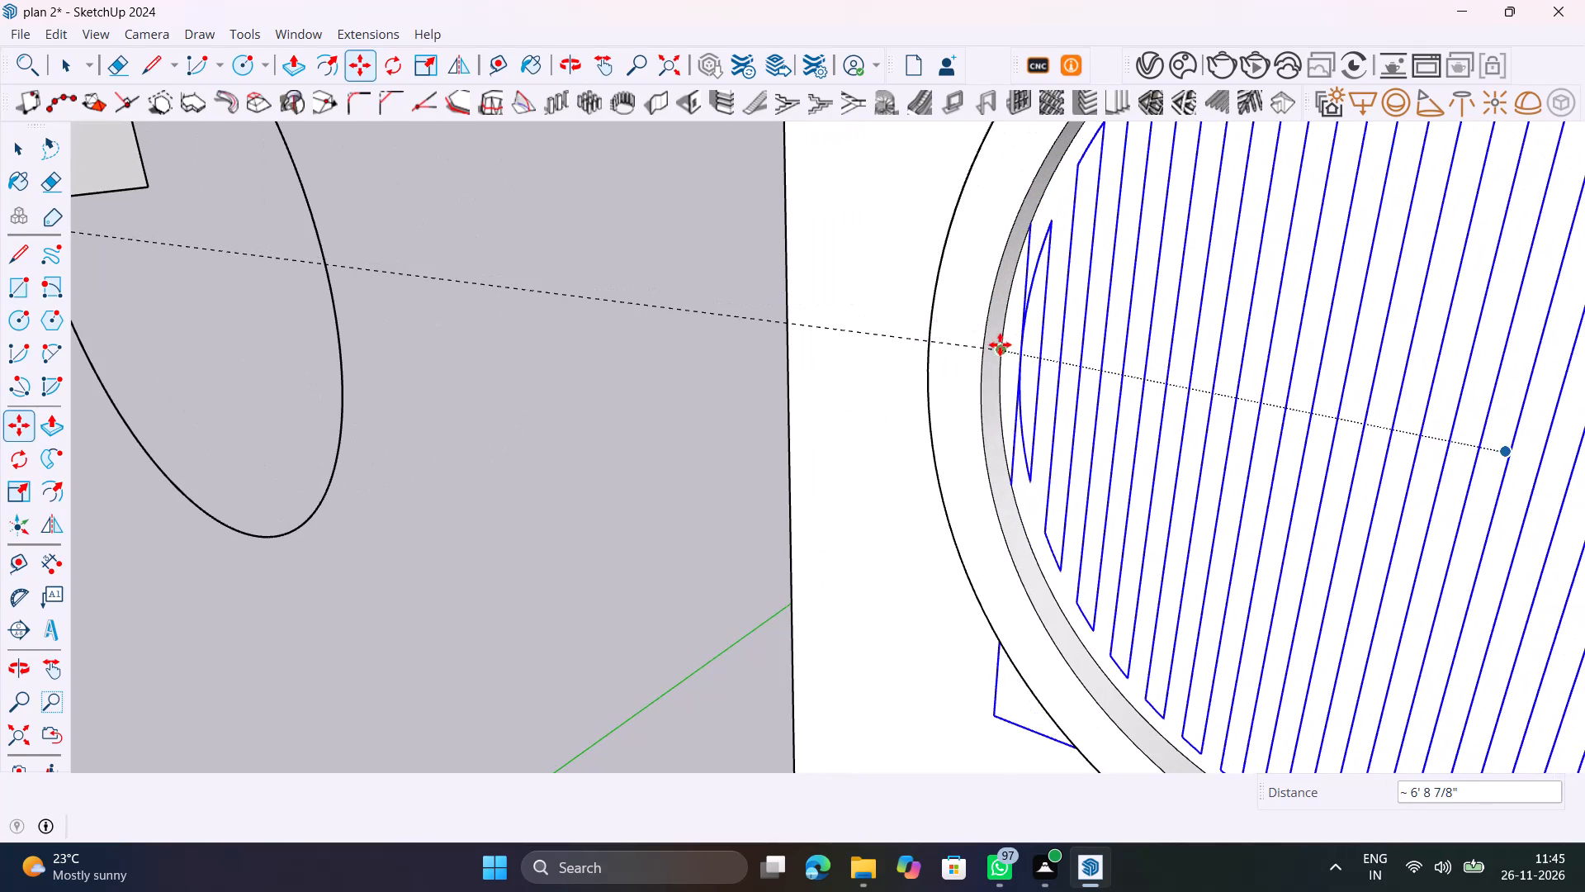
click(998, 344)
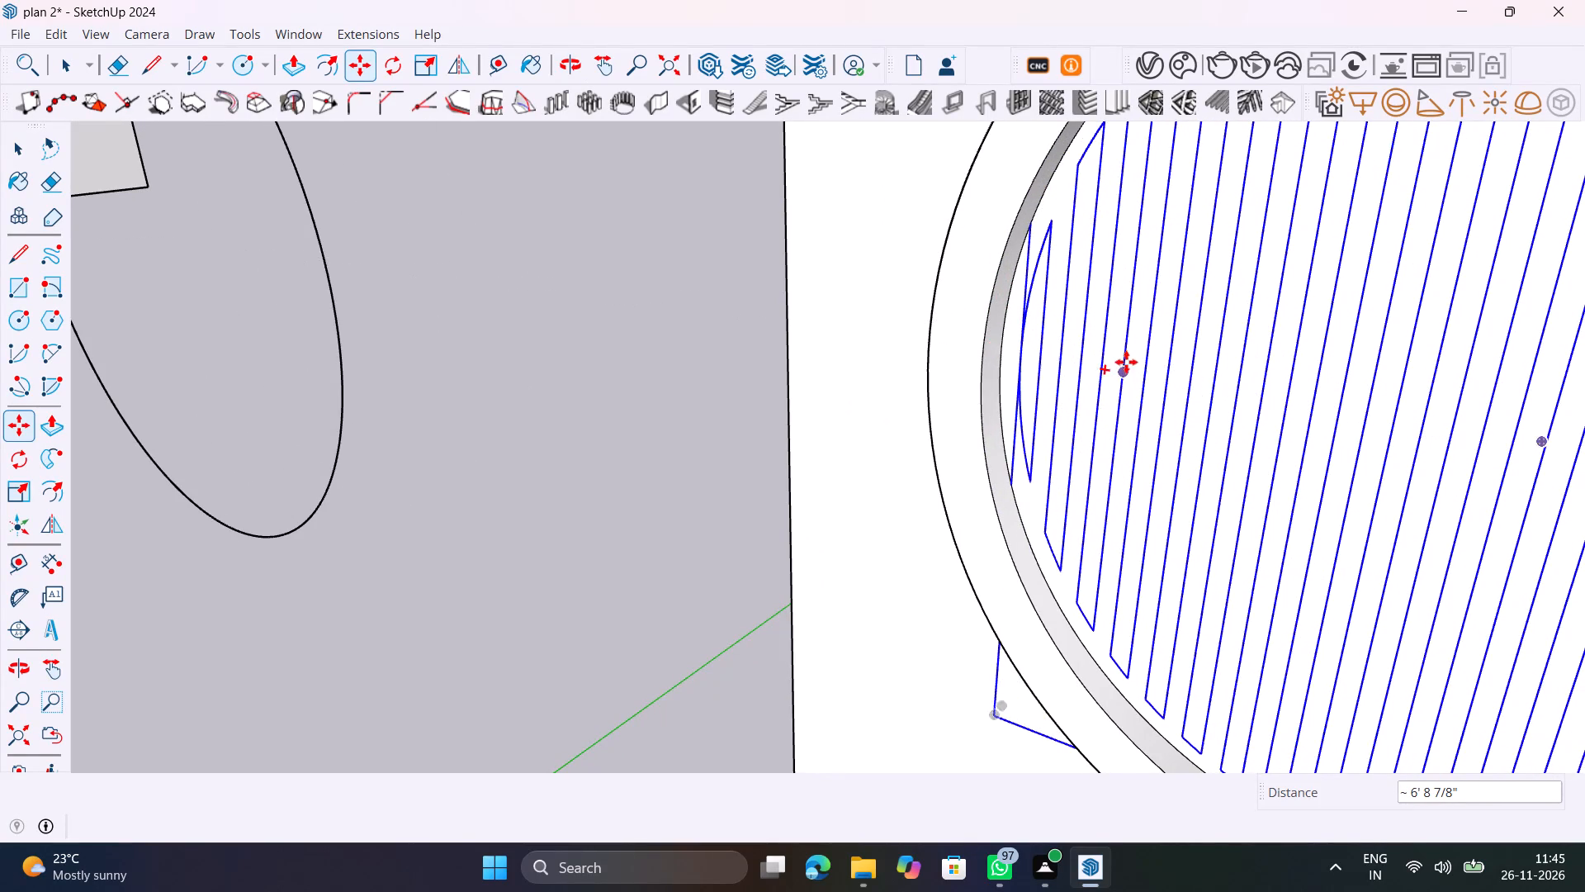
scroll(1126, 362, down, 13)
key(Escape)
click(504, 490)
Move the louvre panel about 7/8" from the bottom of its louvres onto the frame's inner rim, bringing the slats forward of the wall face.
middle_drag(656, 521, 1011, 442)
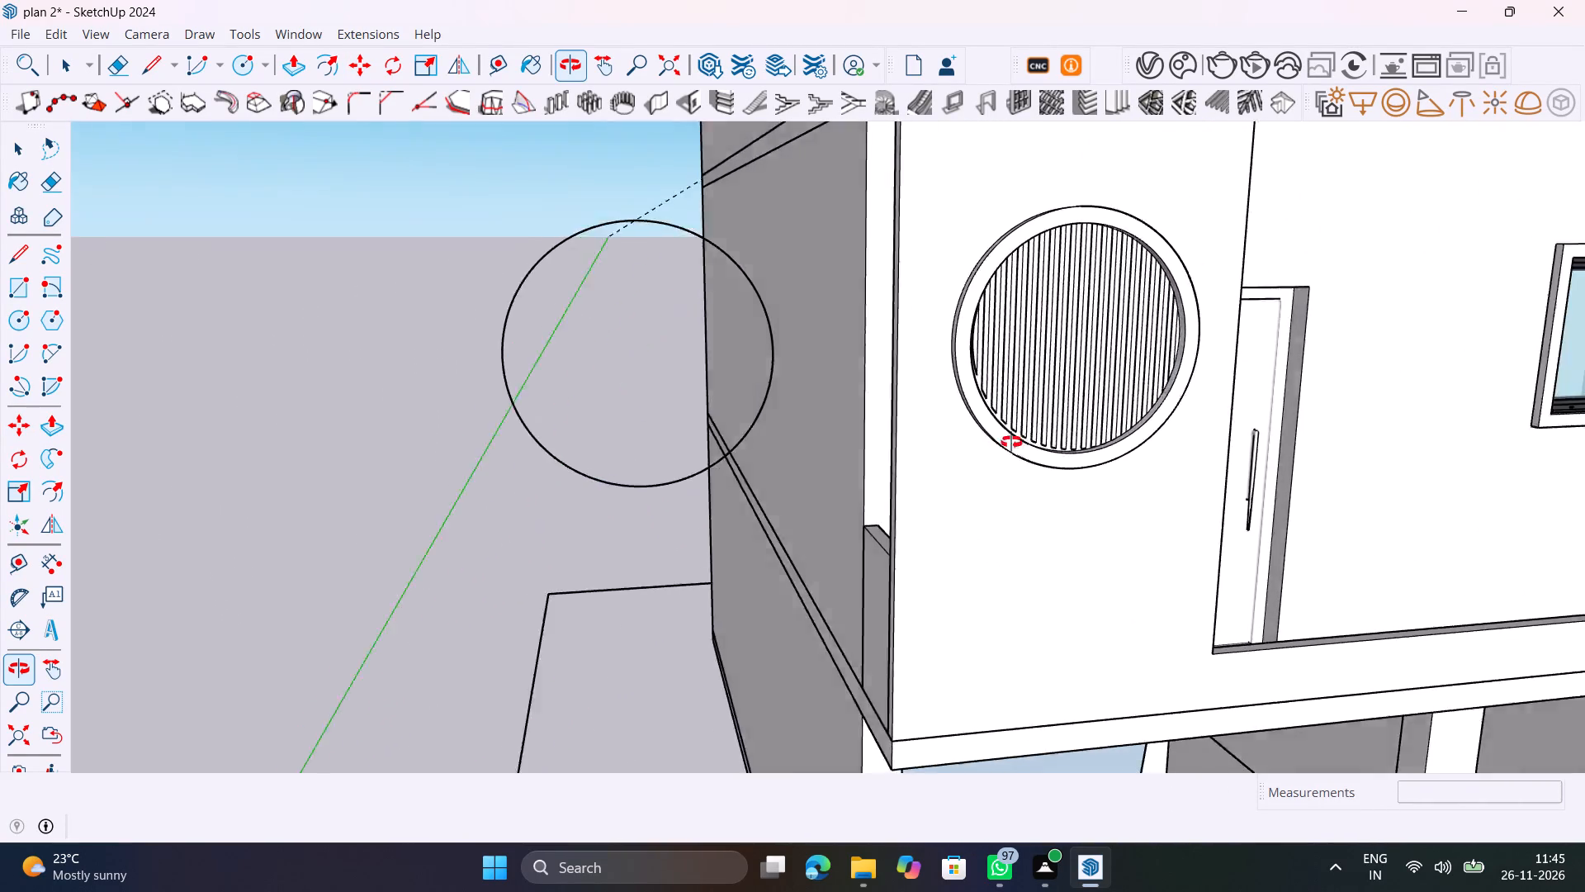
middle_drag(1011, 442, 1073, 454)
scroll(1072, 424, up, 10)
key(space)
middle_drag(1024, 437, 1025, 437)
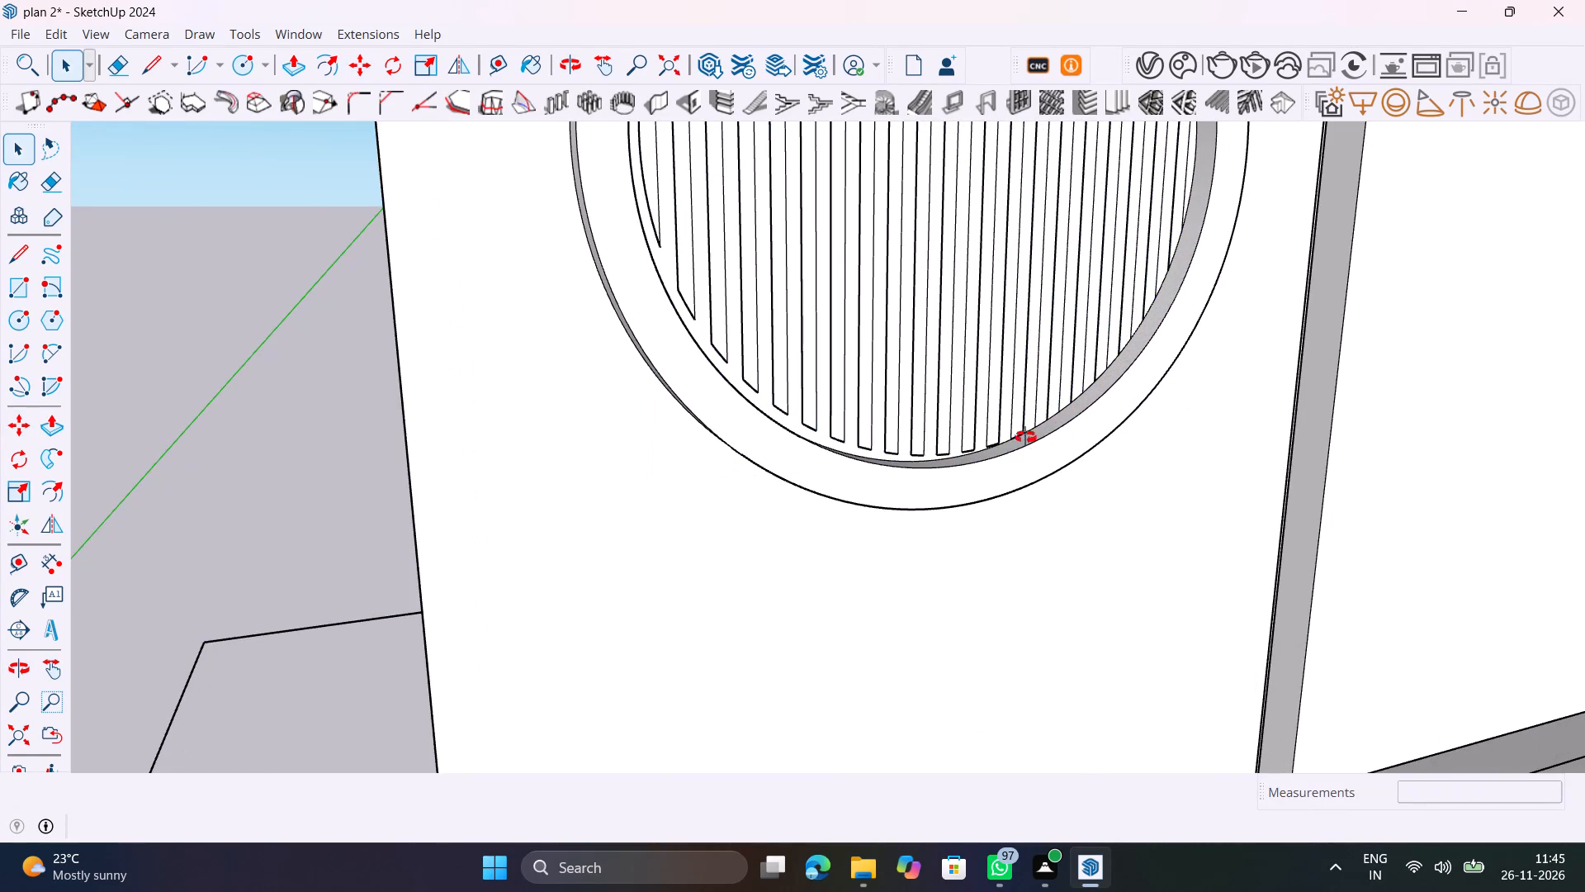
middle_drag(1025, 437, 918, 657)
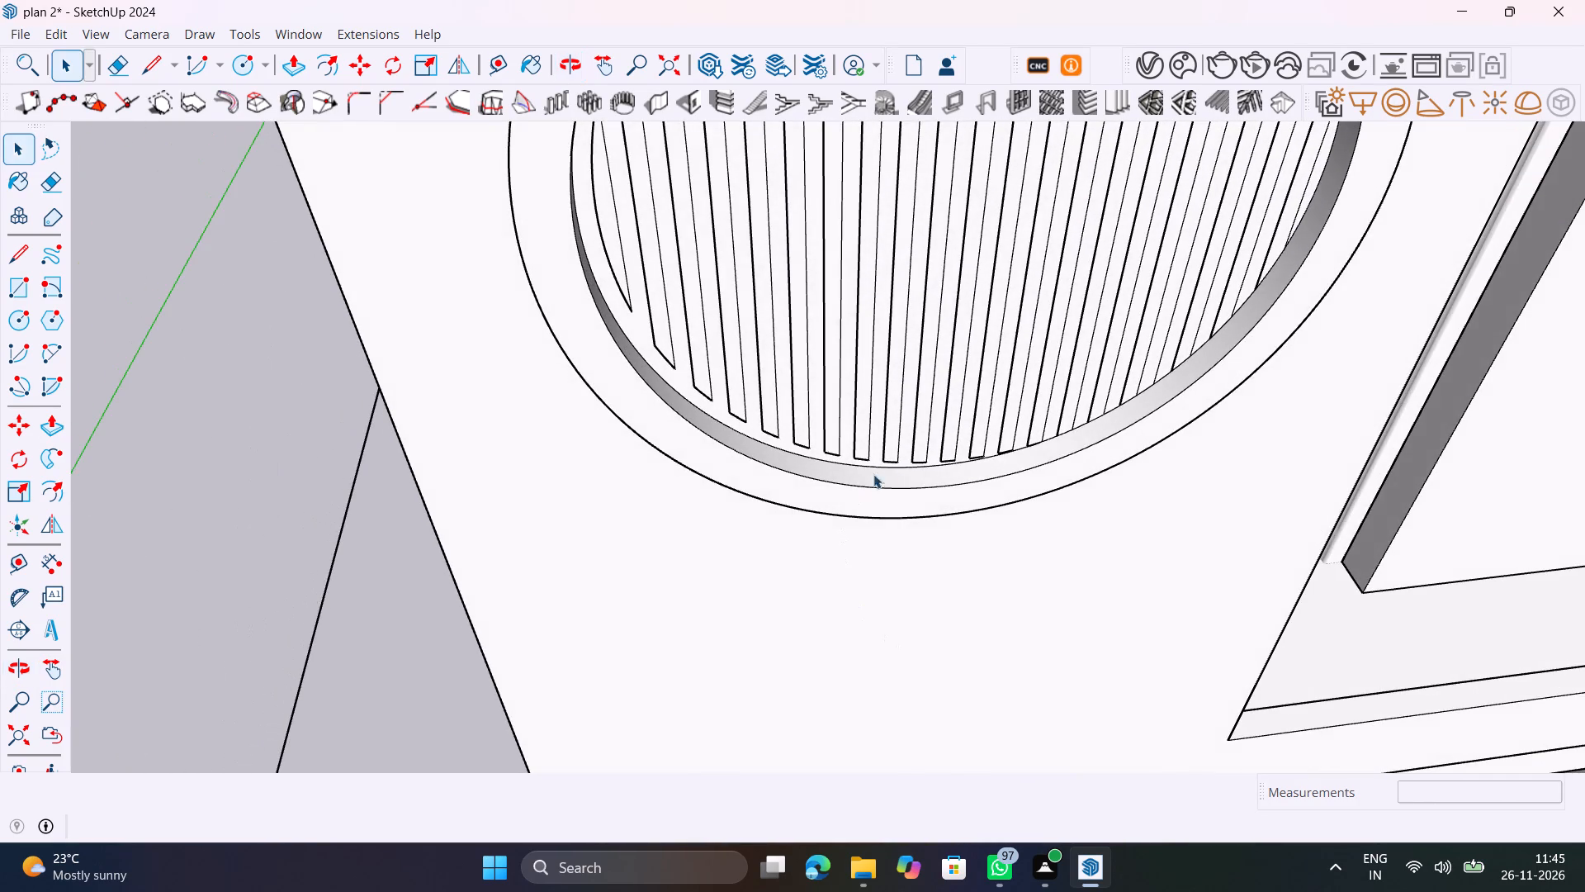
shift+middle_drag(908, 460, 868, 647)
shift+scroll(866, 647, up, 1)
click(884, 516)
middle_drag(878, 514, 716, 469)
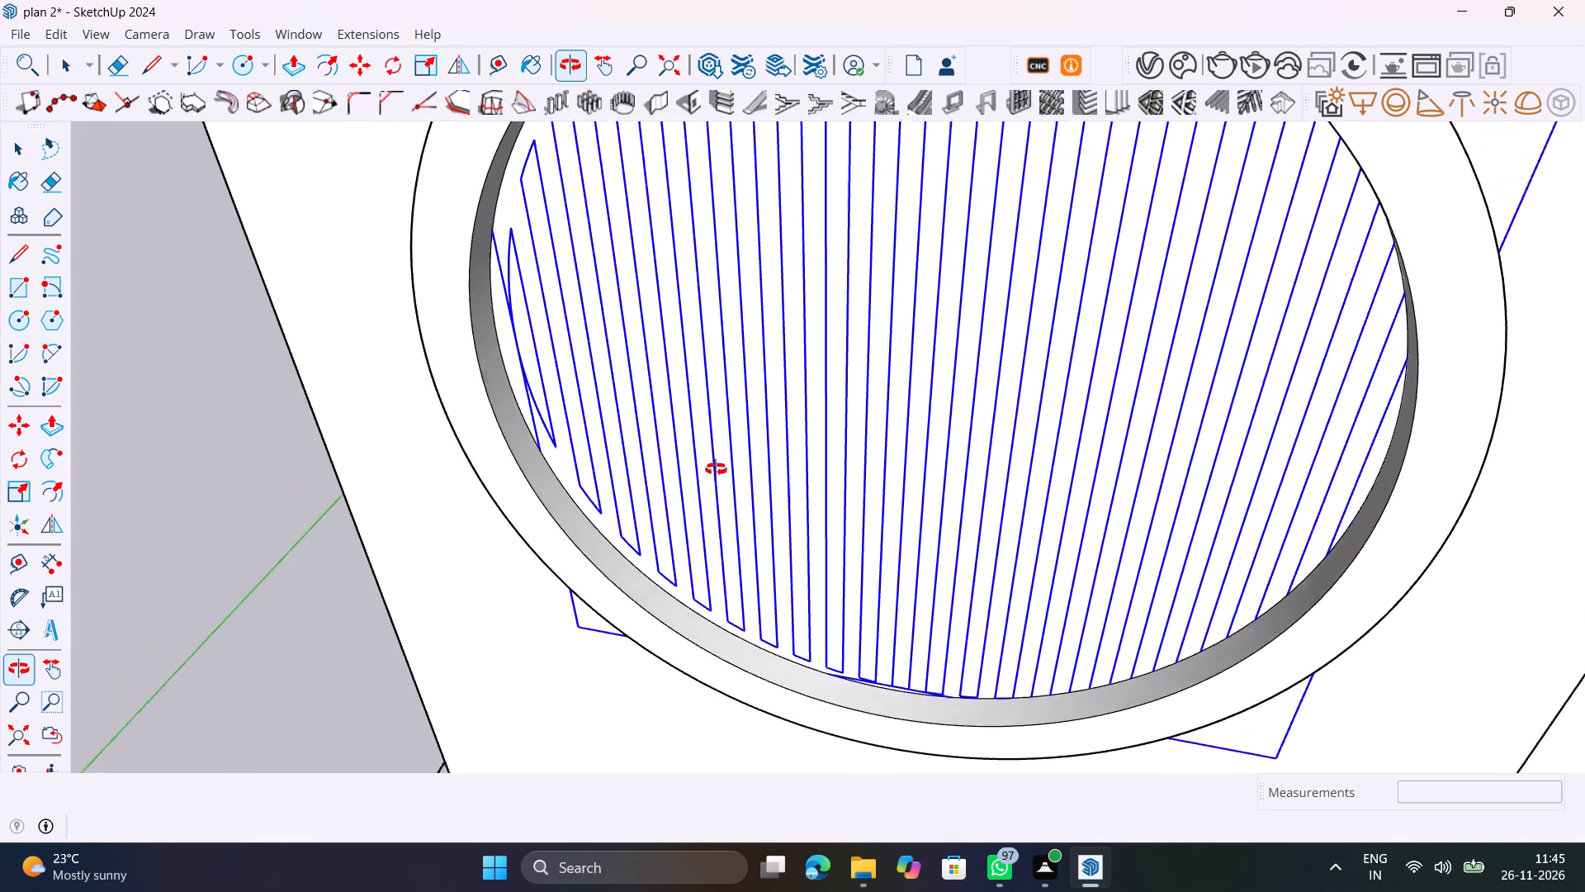
middle_drag(716, 469, 876, 380)
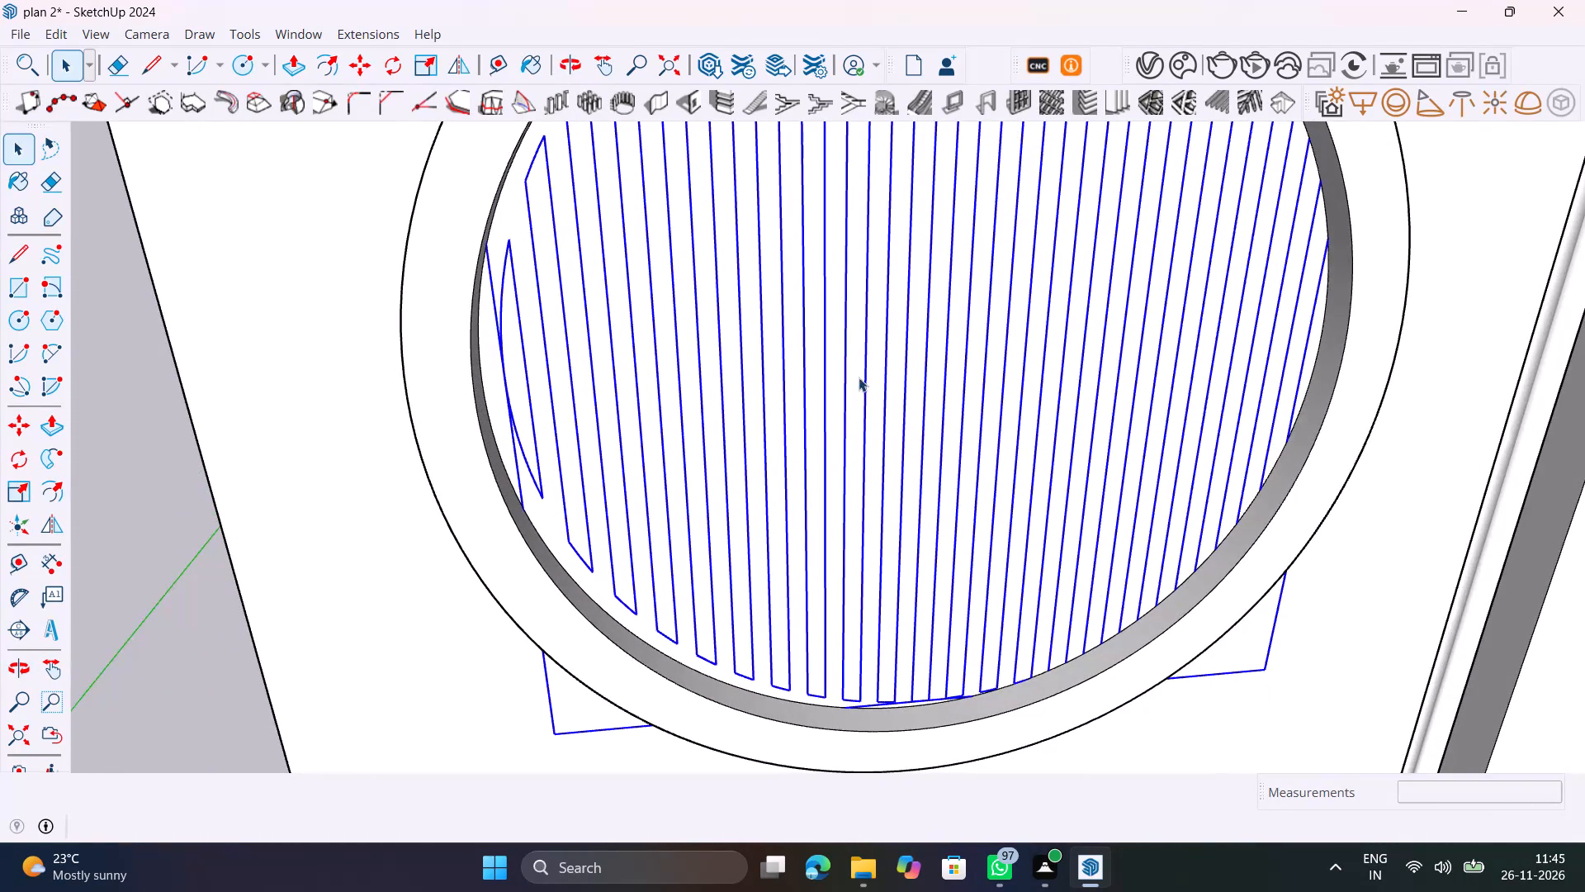
key(m)
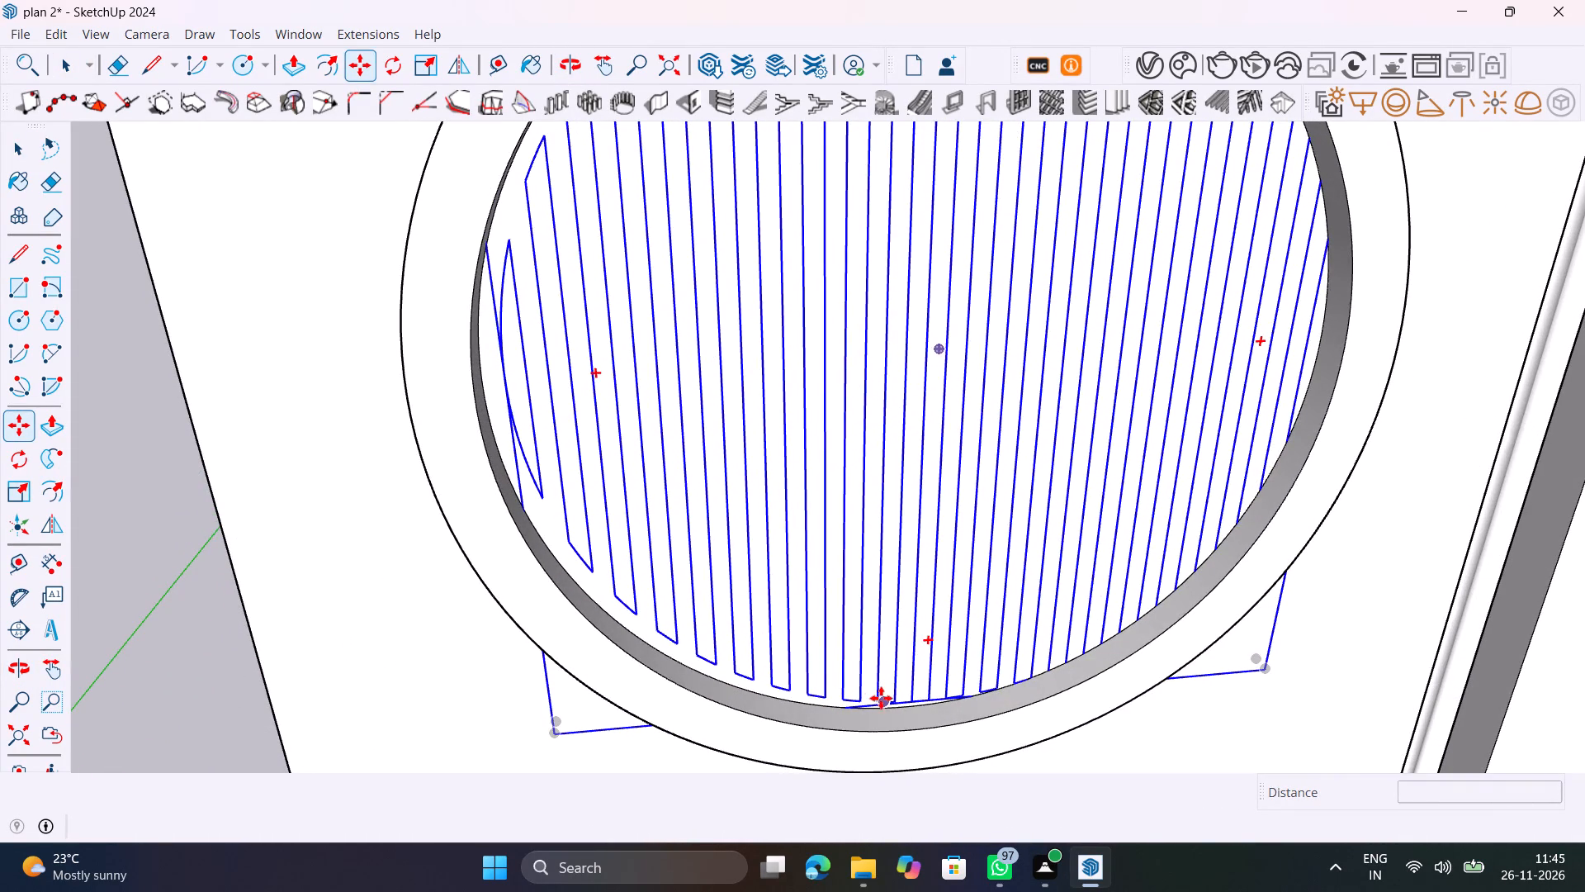
click(881, 698)
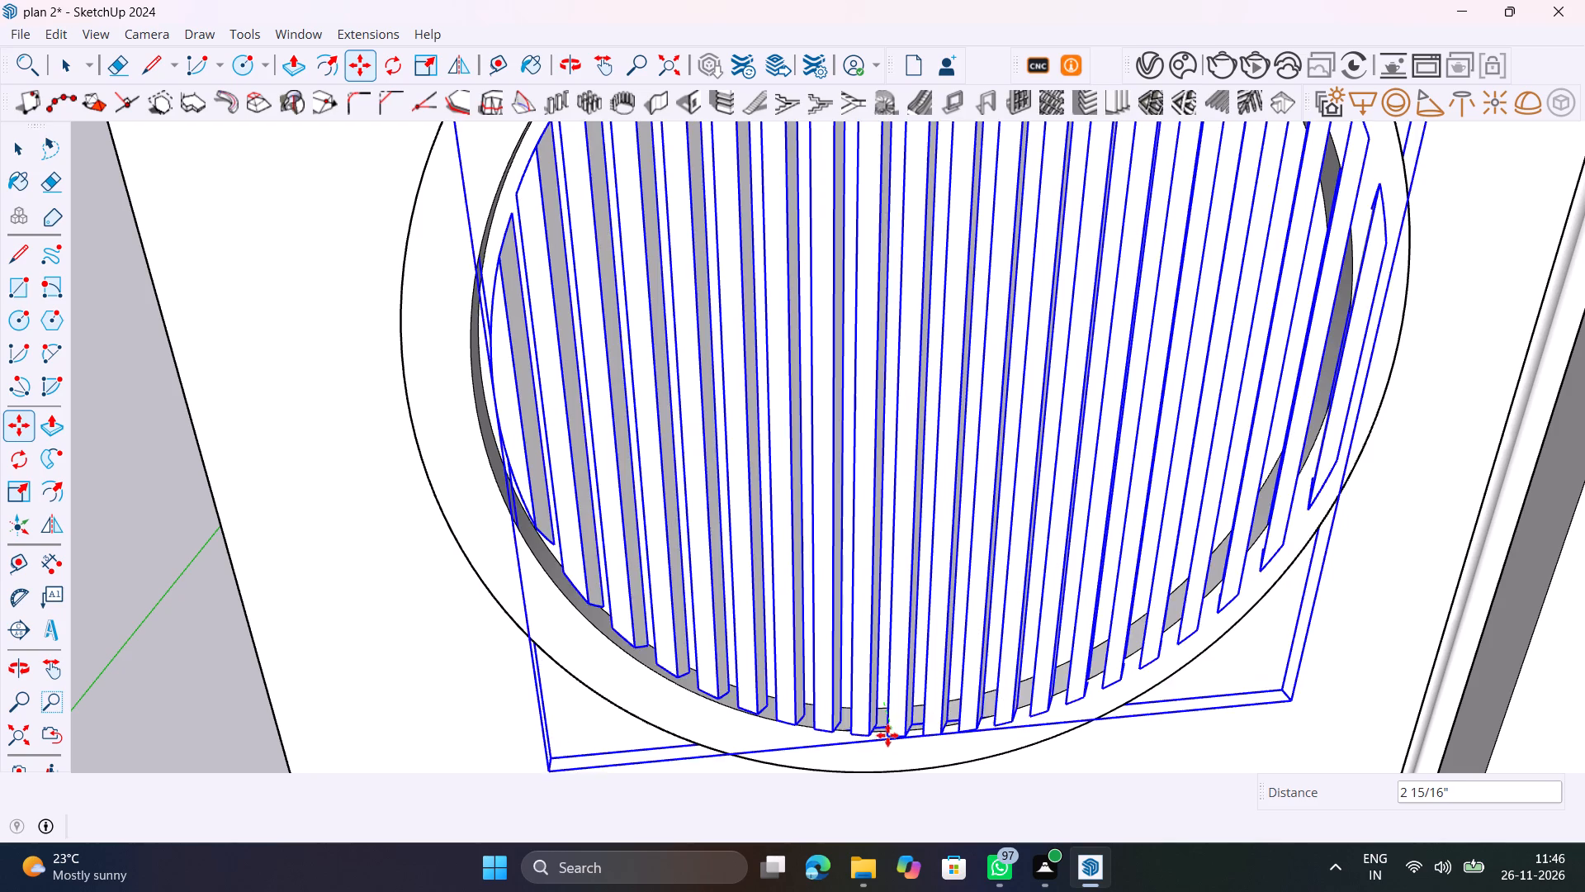
scroll(884, 720, up, 5)
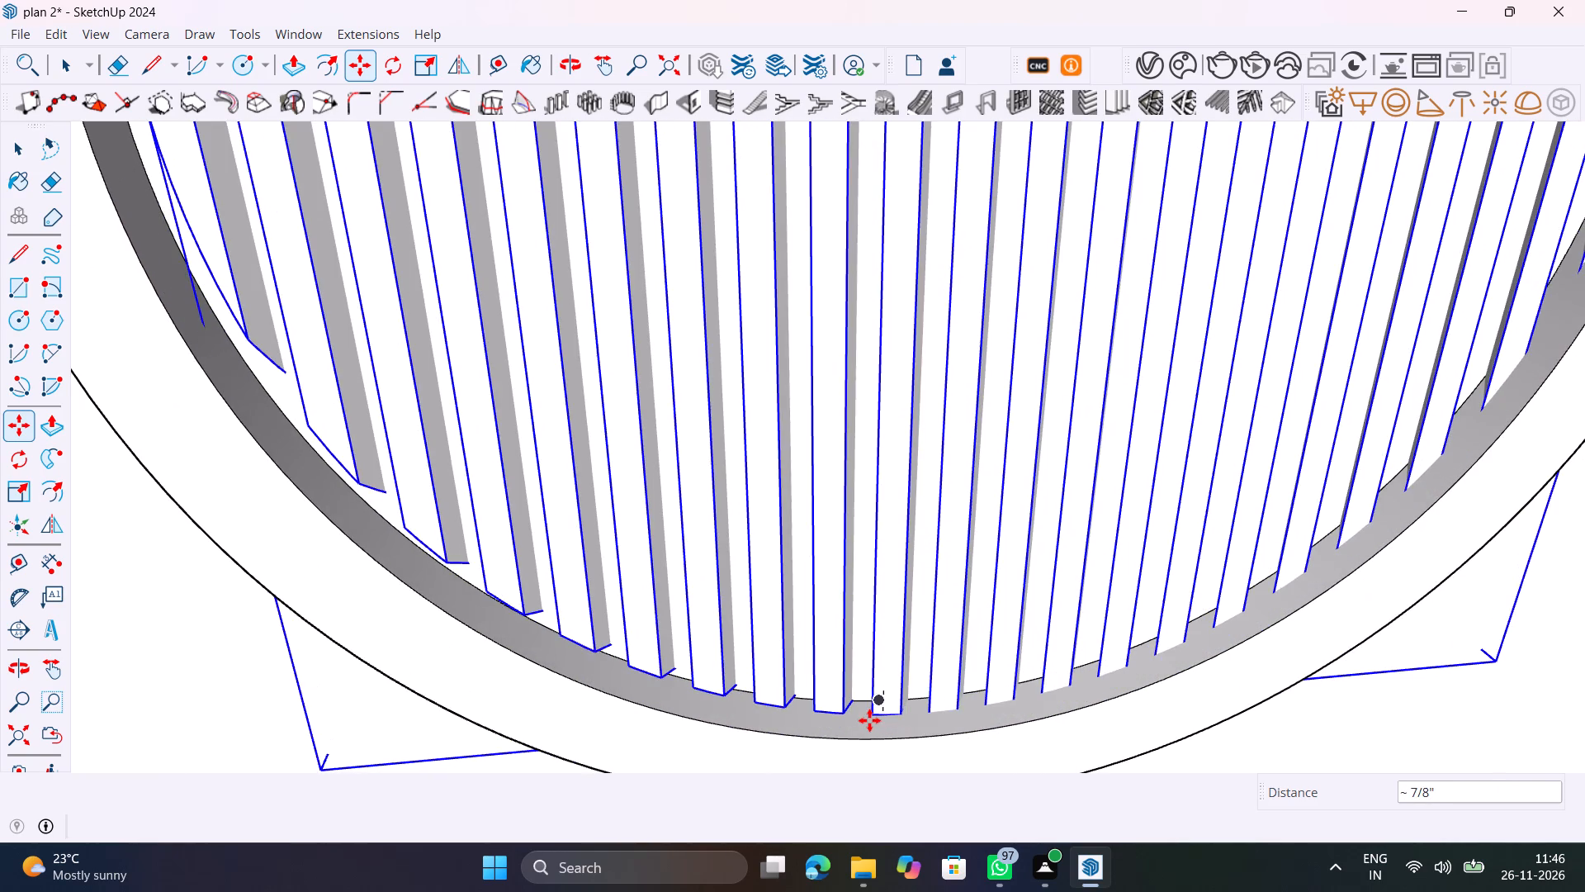
click(869, 720)
scroll(1081, 714, down, 10)
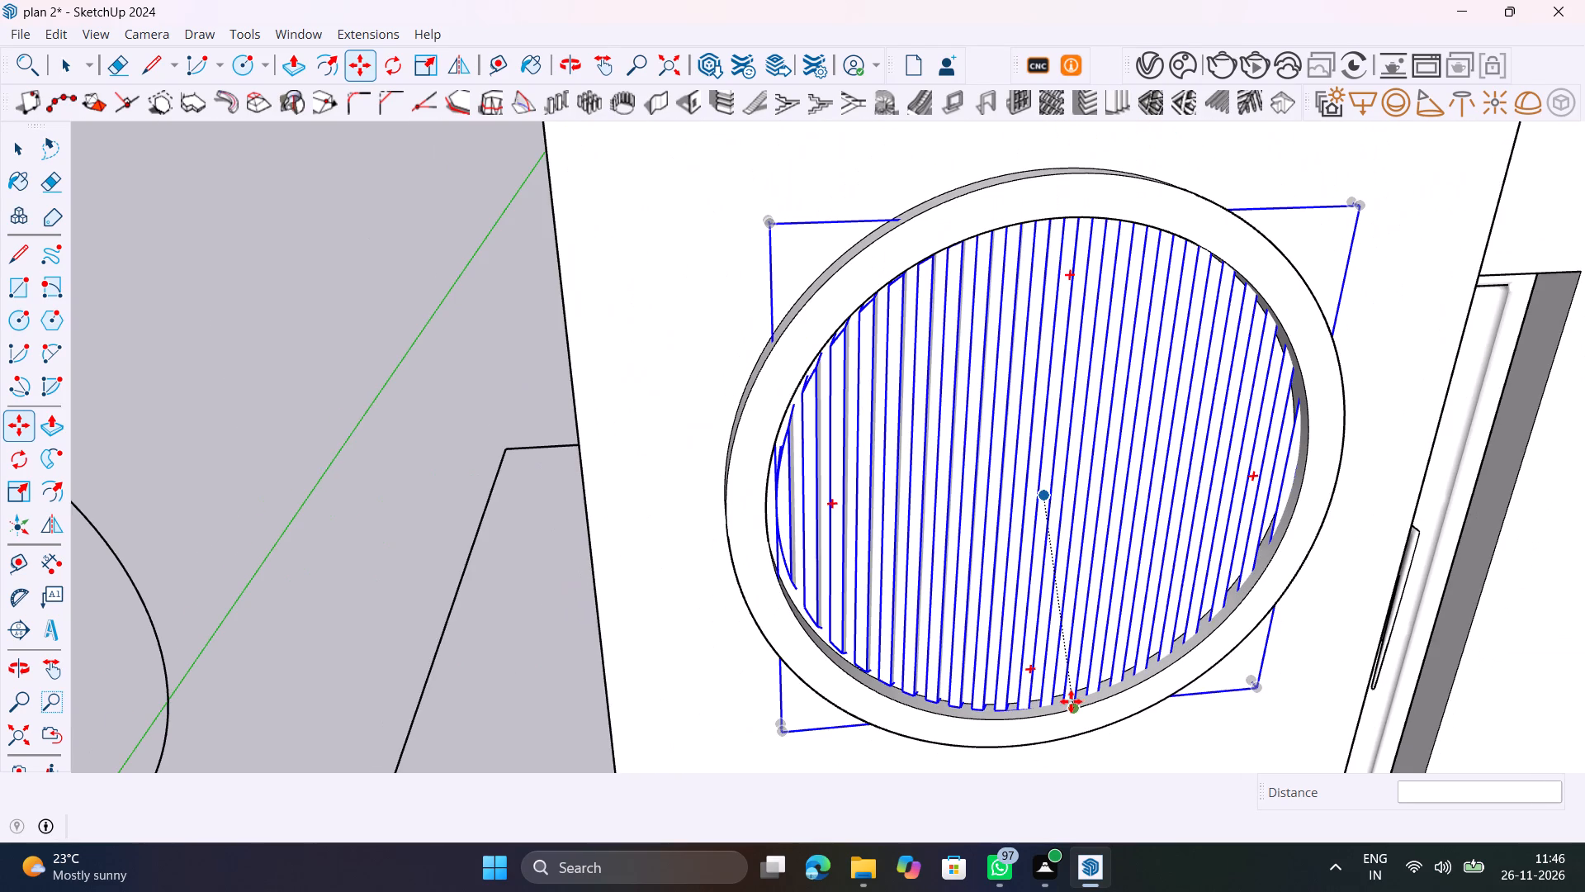
key(Escape)
key(space)
click(307, 455)
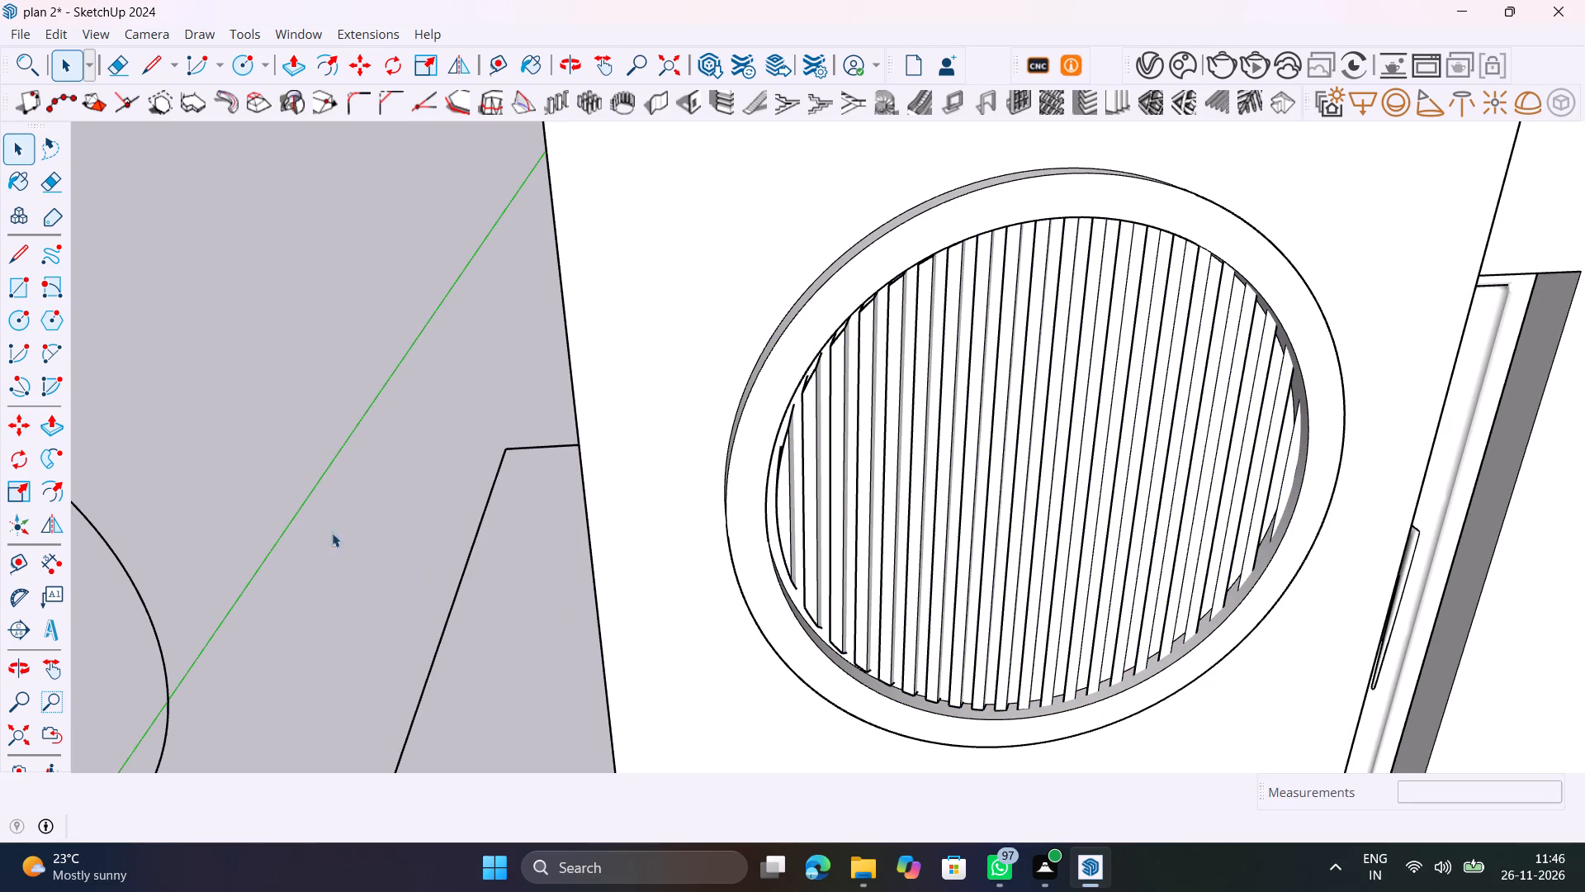
Examine the fit of the louvre ends against the round frame's inner rim from several angles.
middle_drag(311, 572, 311, 418)
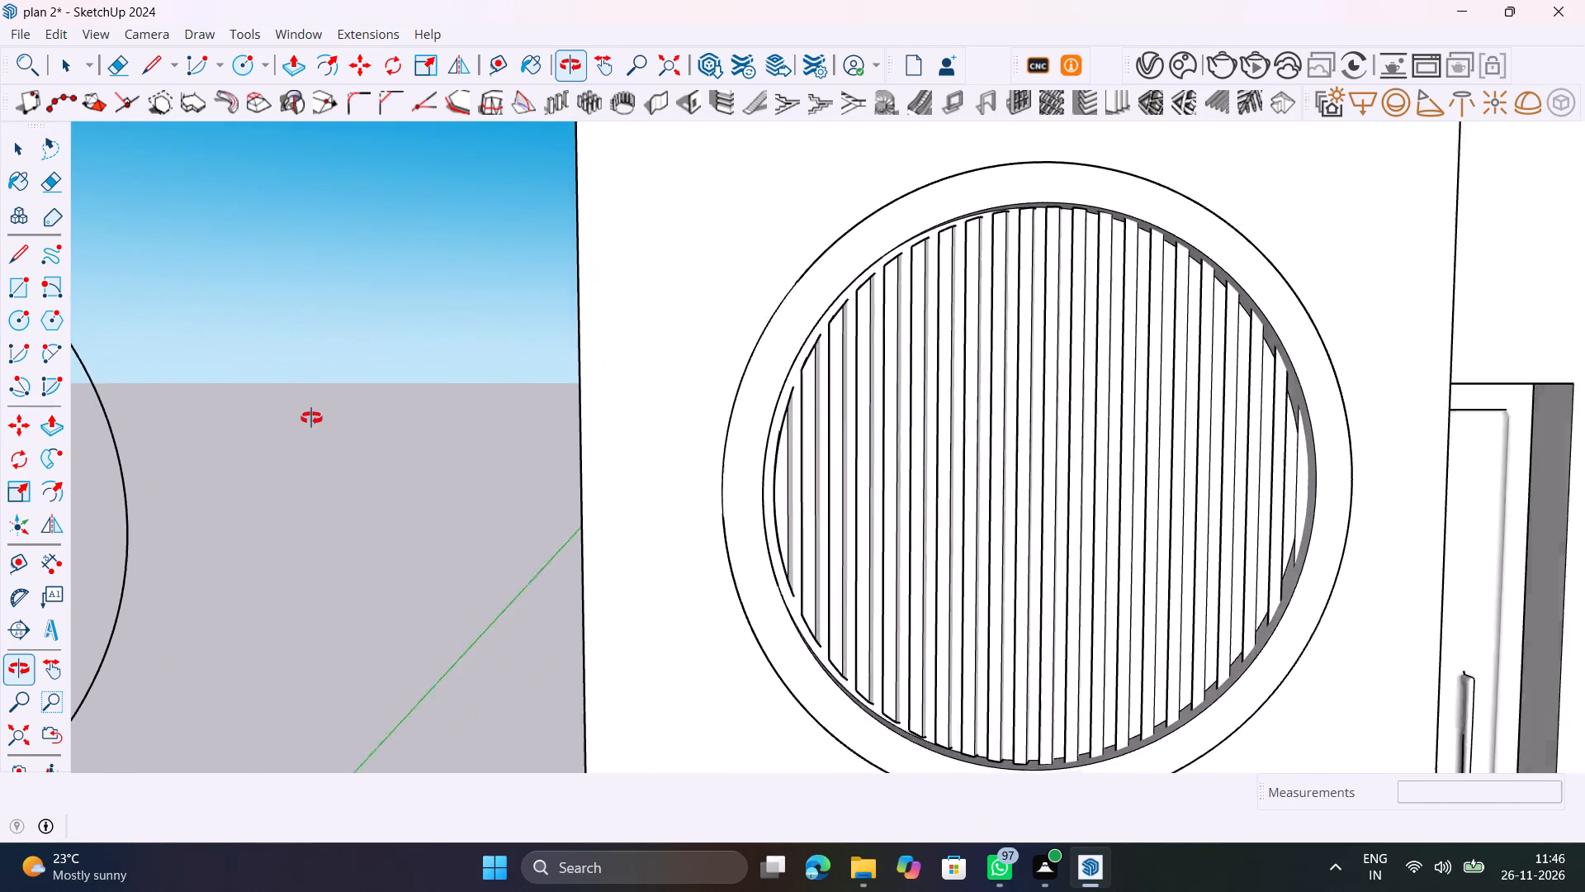
middle_drag(311, 418, 545, 602)
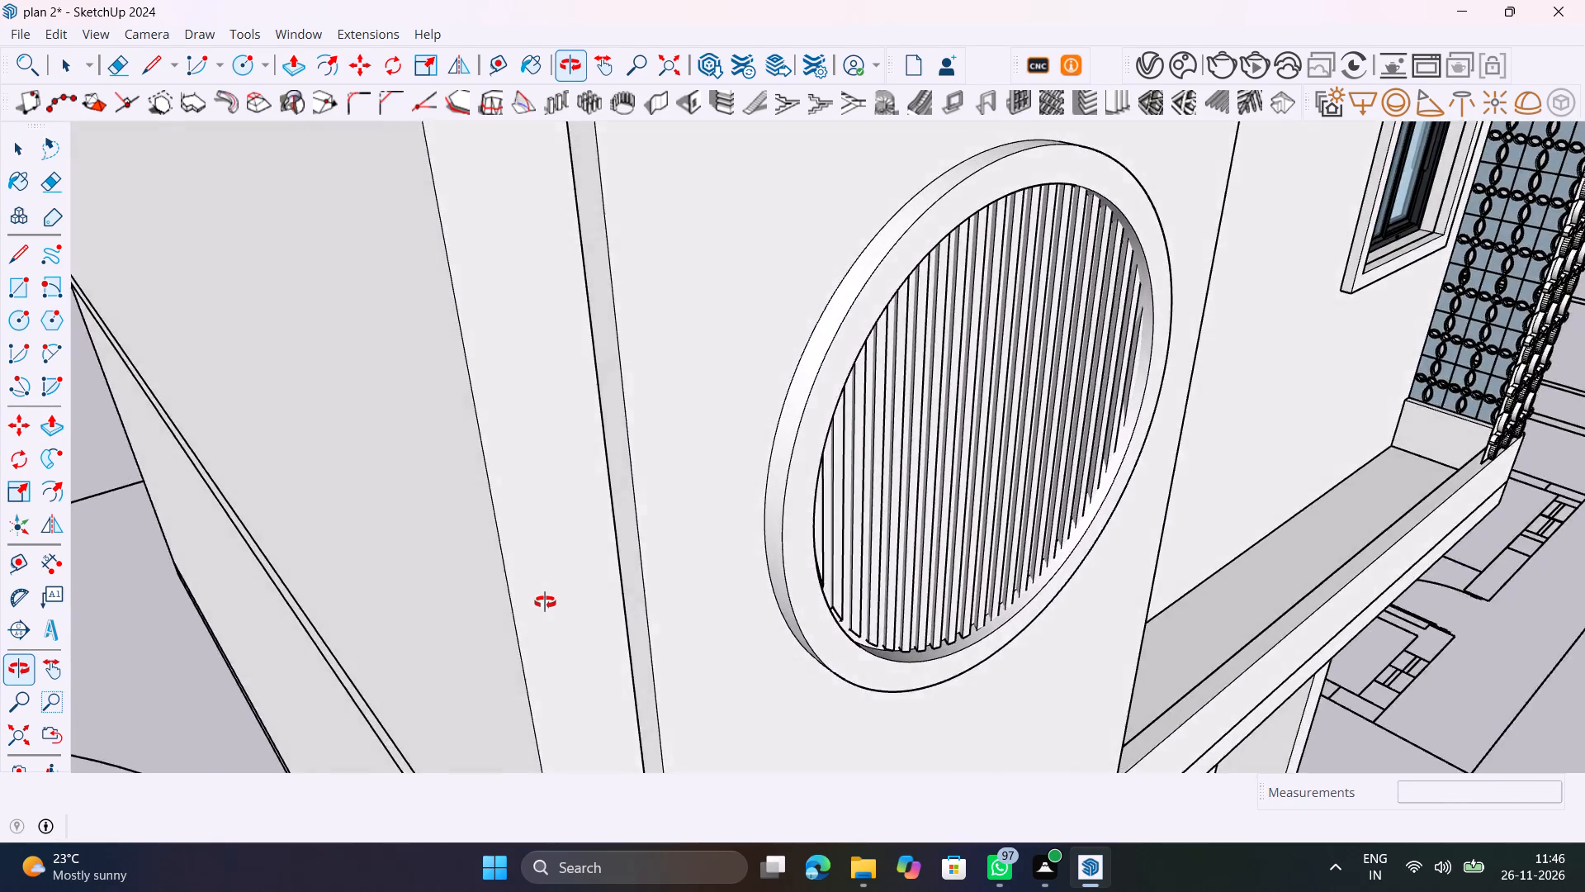
middle_drag(545, 602, 389, 610)
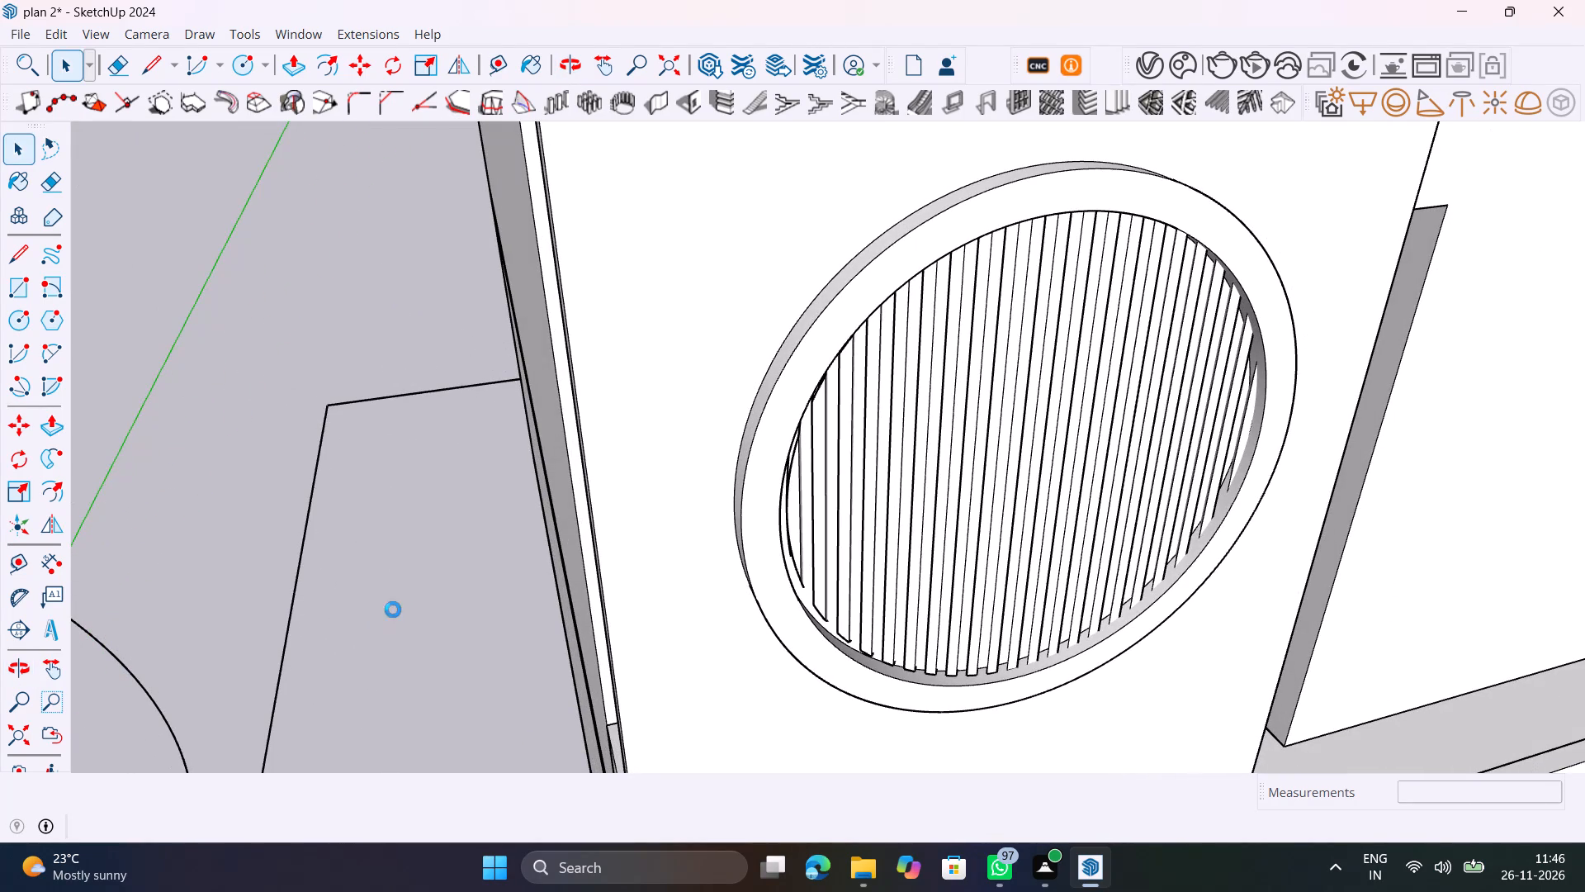
scroll(1005, 660, up, 1)
middle_drag(982, 654, 535, 607)
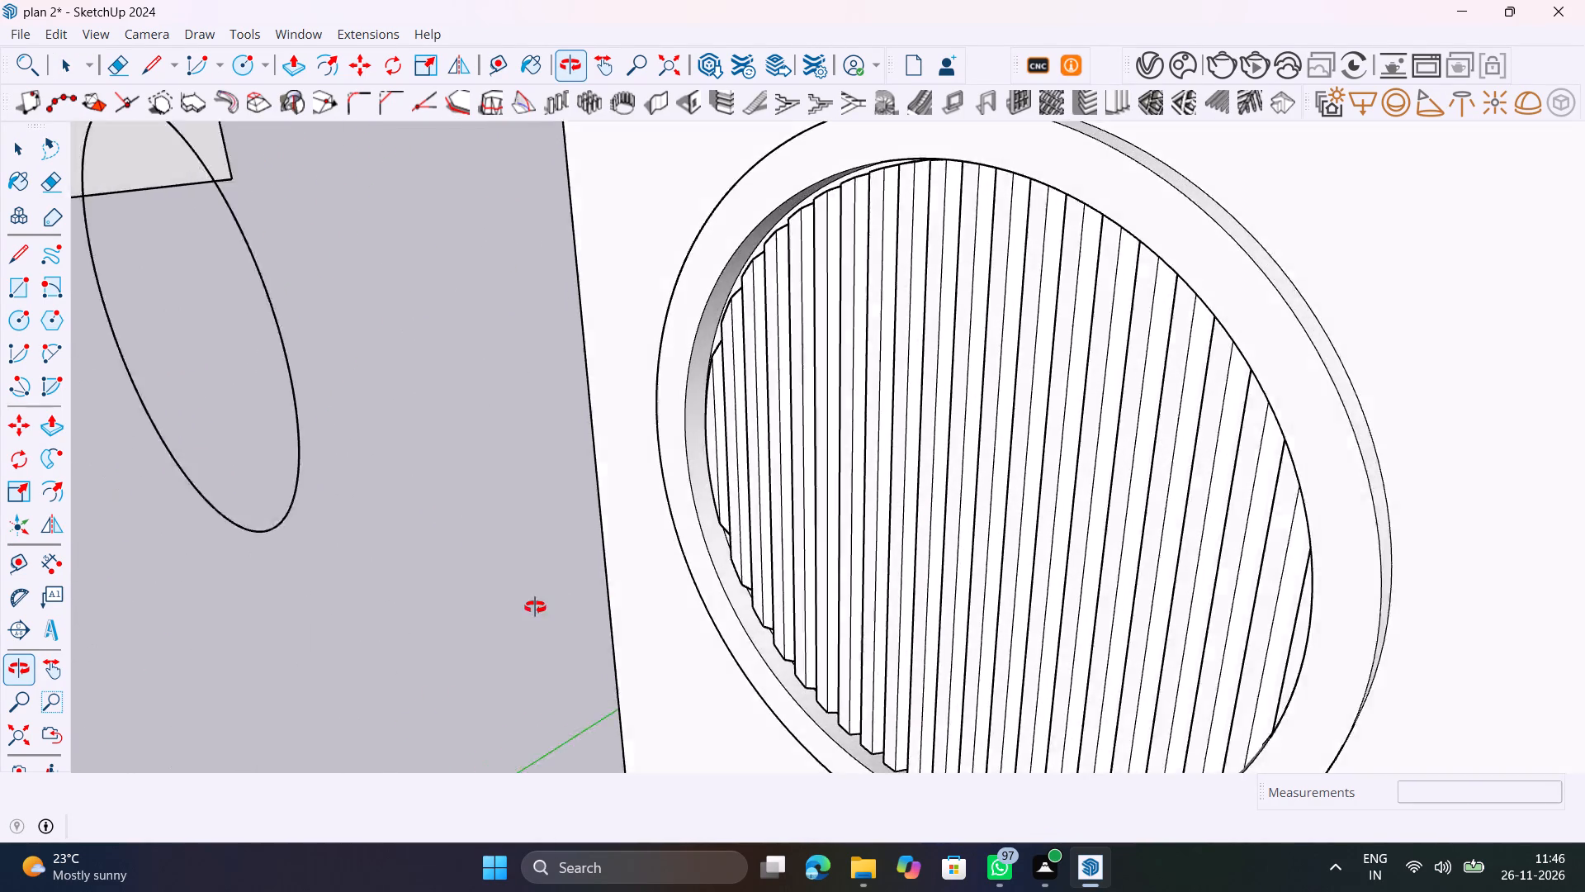
middle_drag(535, 607, 538, 549)
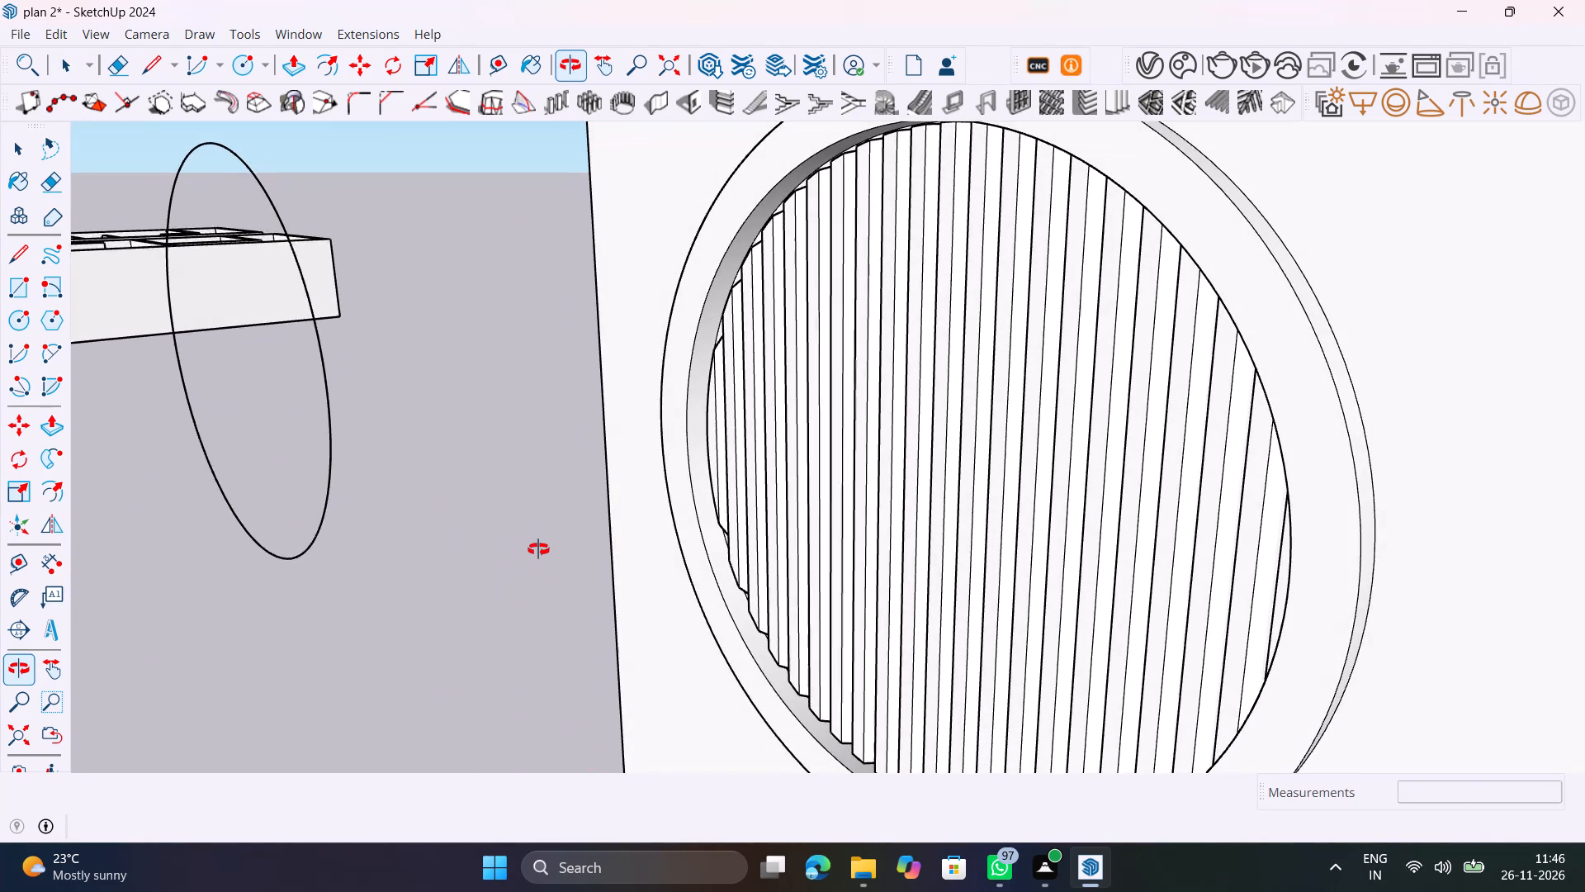
middle_drag(538, 549, 1033, 657)
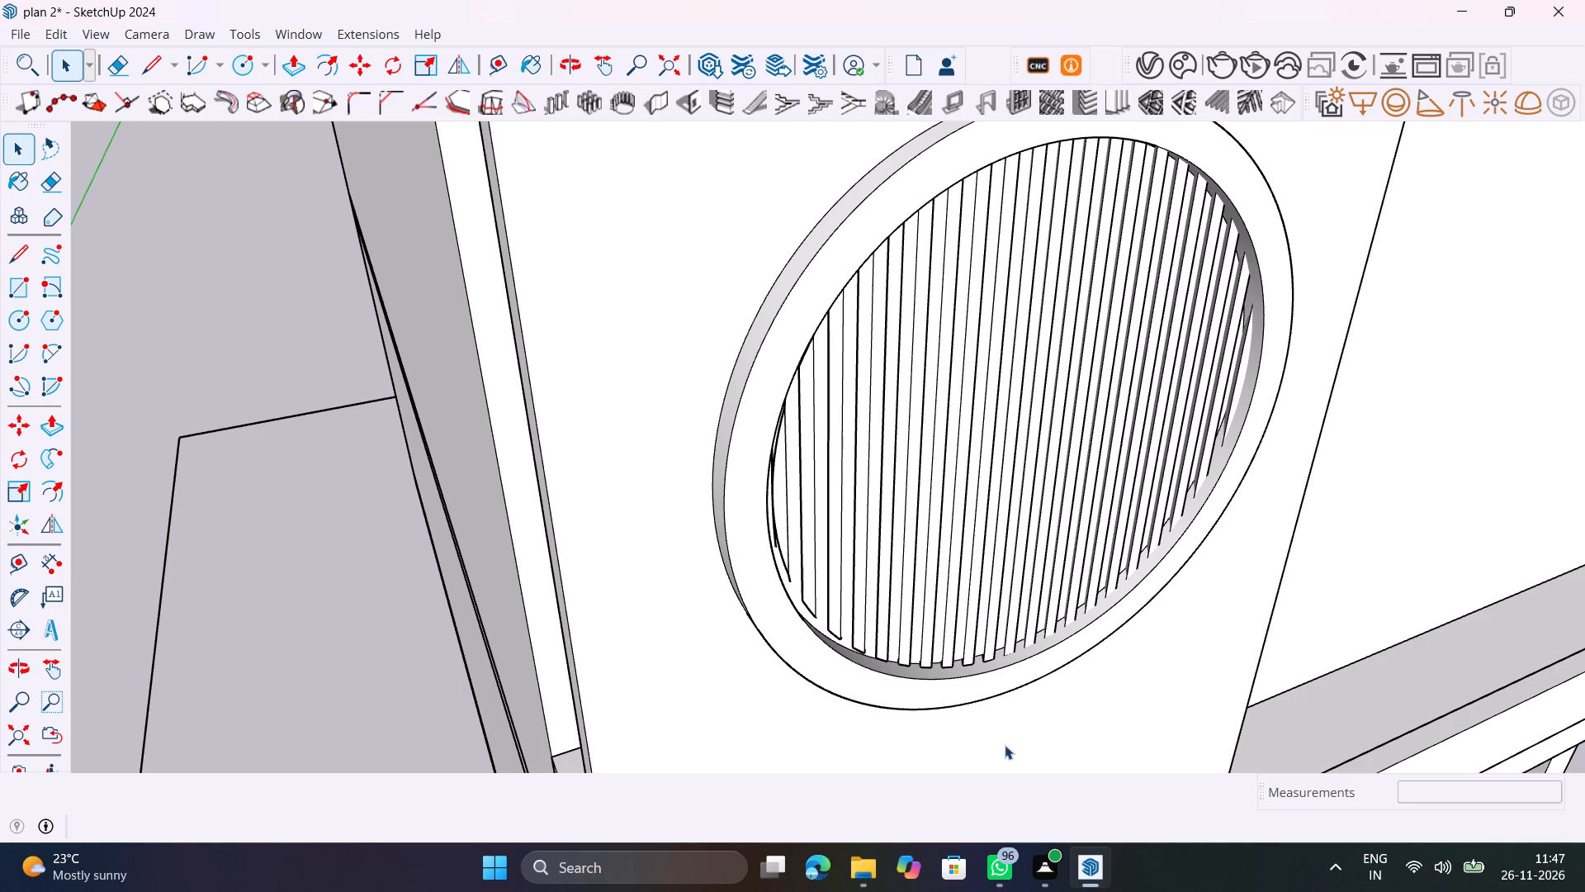
scroll(961, 783, up, 6)
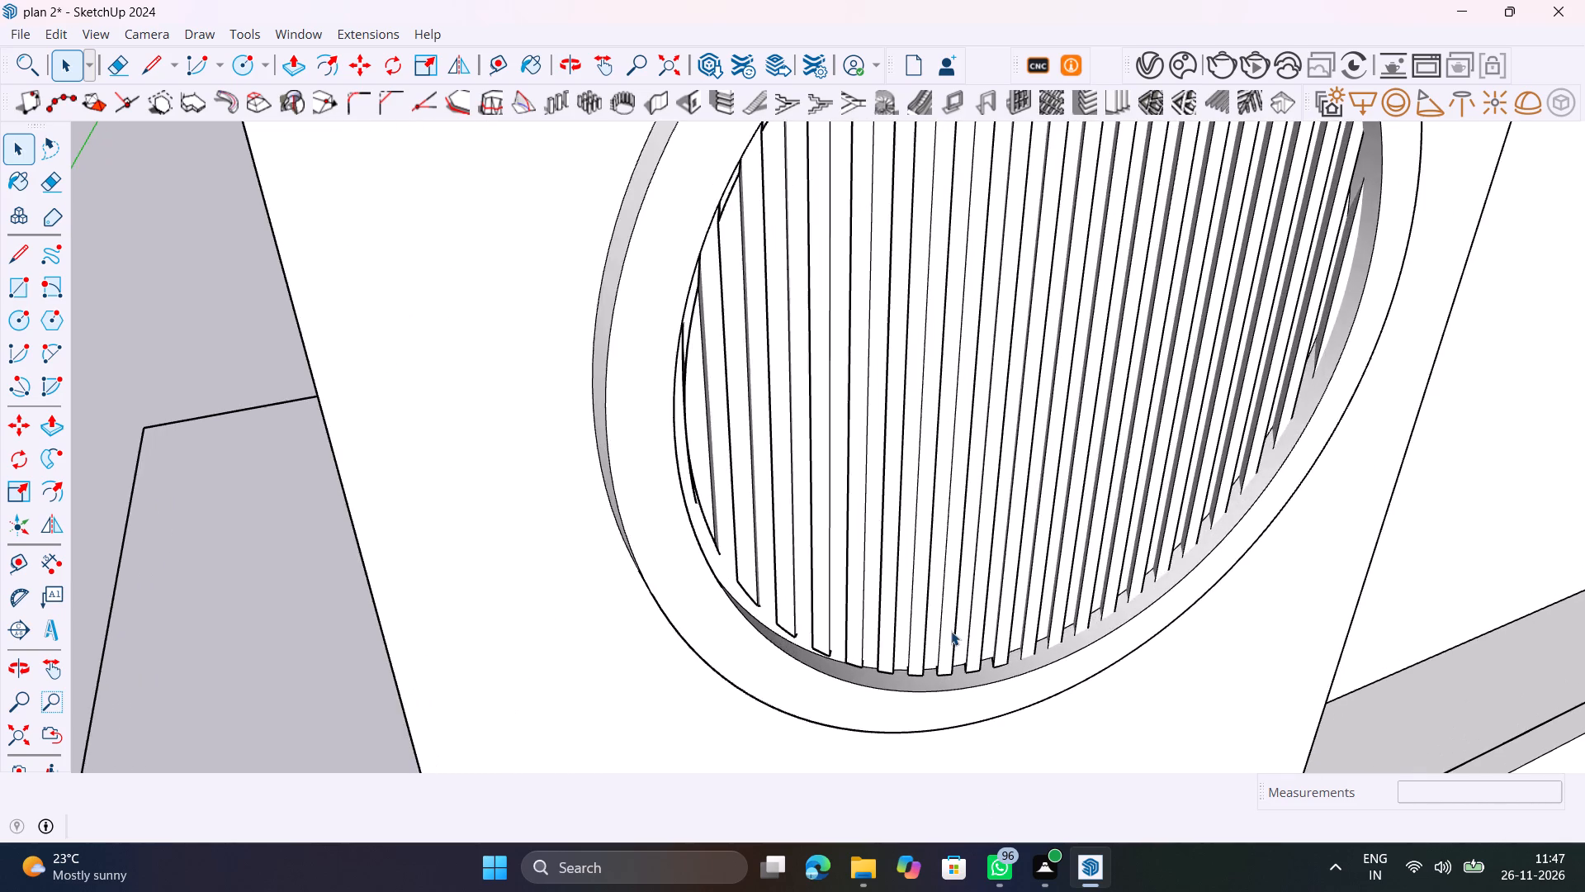
scroll(951, 631, up, 3)
middle_drag(960, 675, 901, 654)
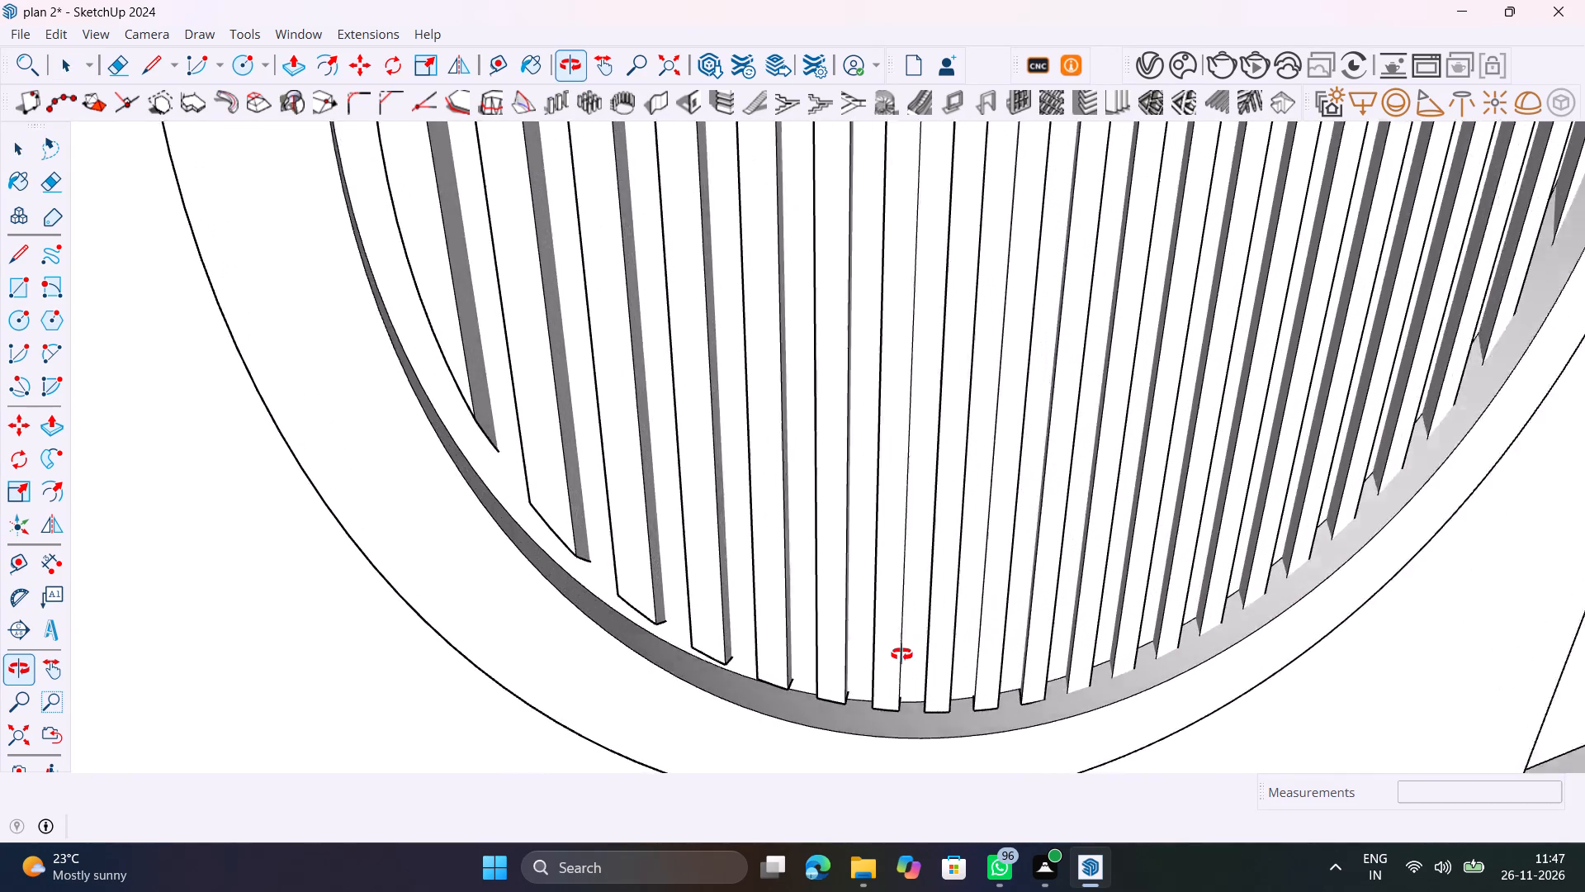
middle_drag(901, 654, 872, 659)
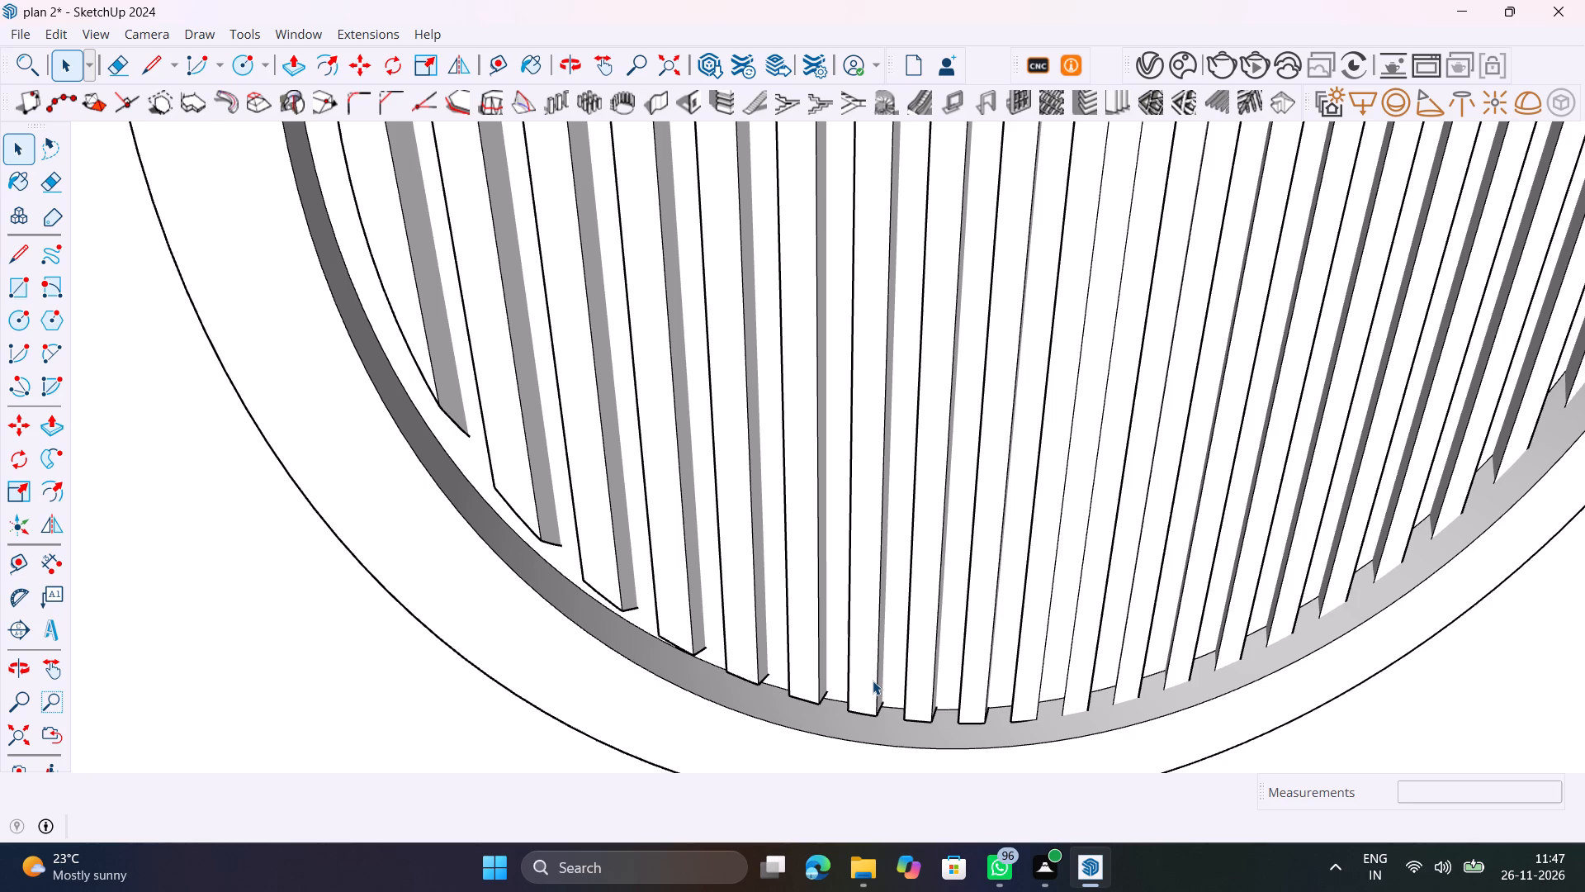
middle_drag(996, 714, 933, 723)
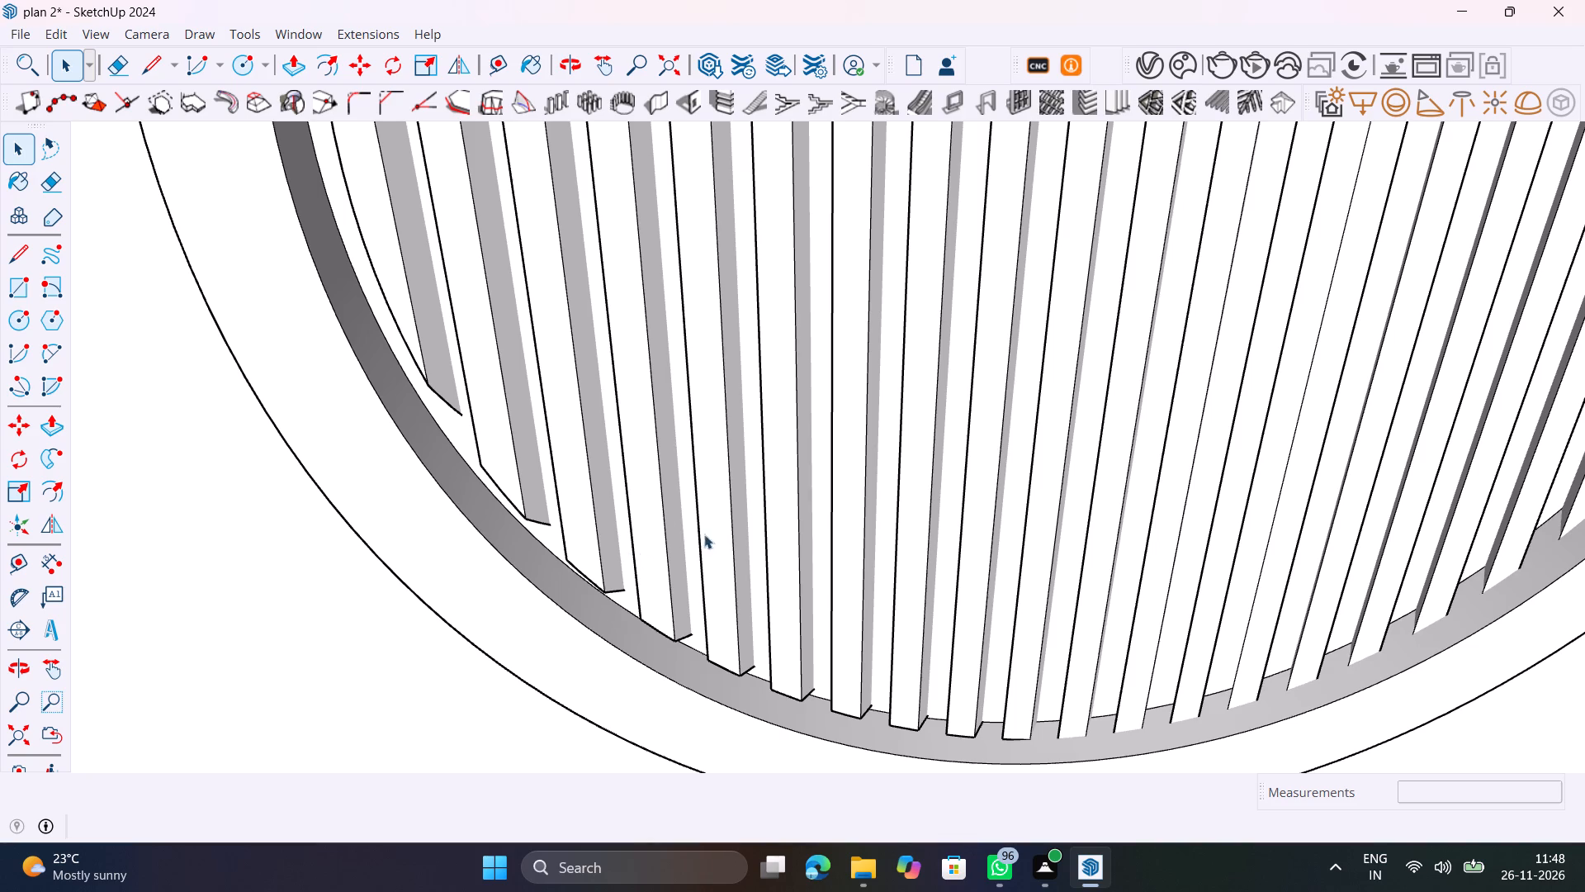
scroll(613, 509, down, 7)
middle_drag(745, 617, 682, 617)
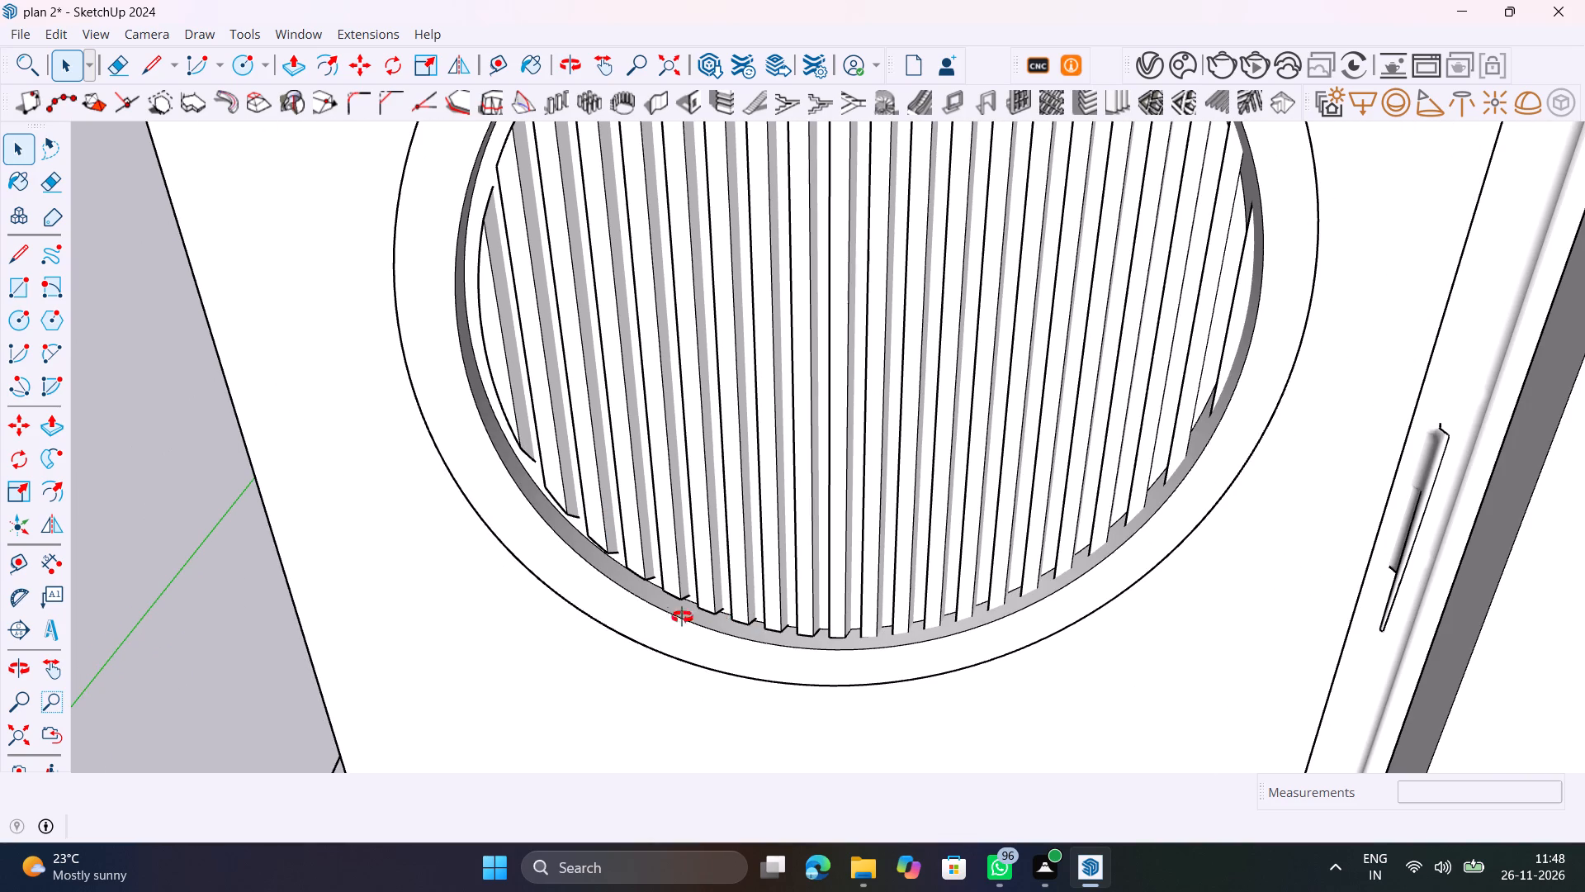
middle_drag(682, 617, 719, 621)
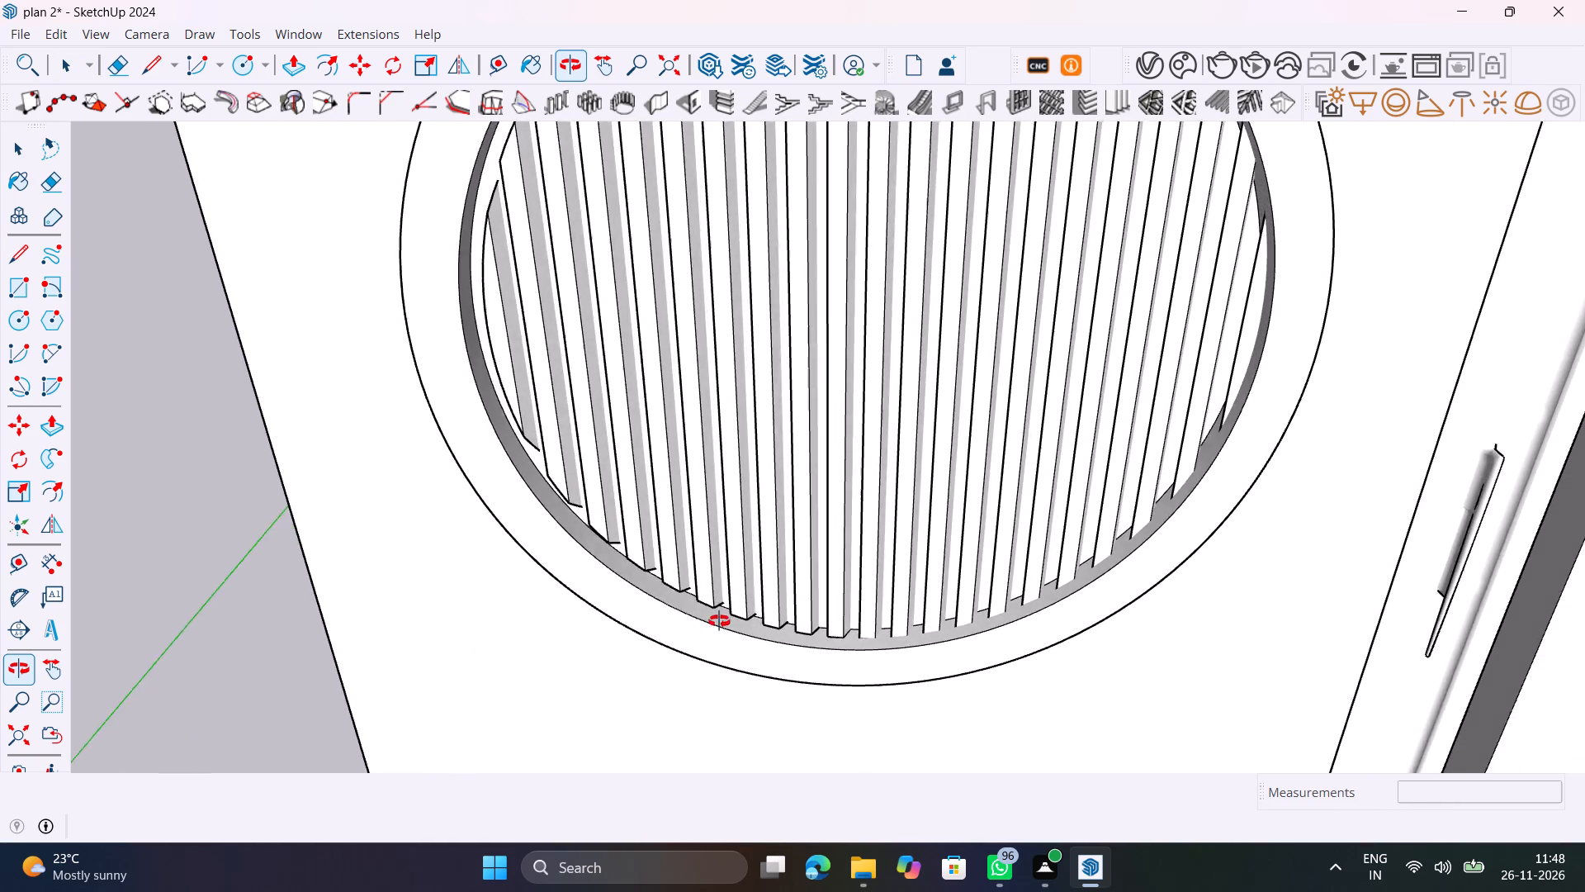
middle_drag(719, 621, 930, 624)
scroll(888, 605, up, 4)
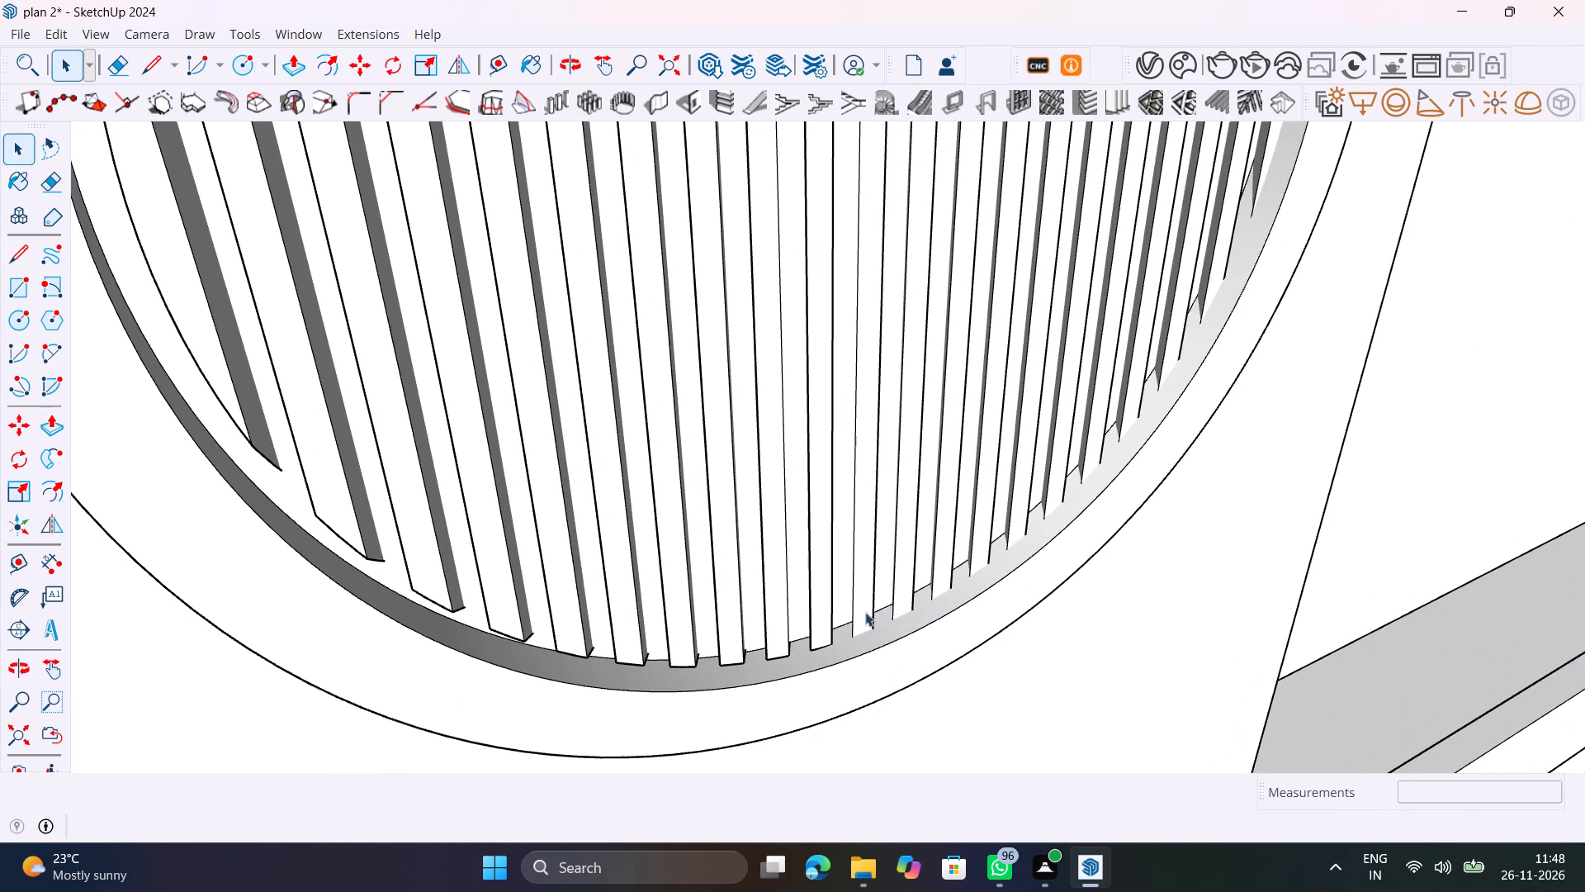
middle_drag(855, 610, 786, 741)
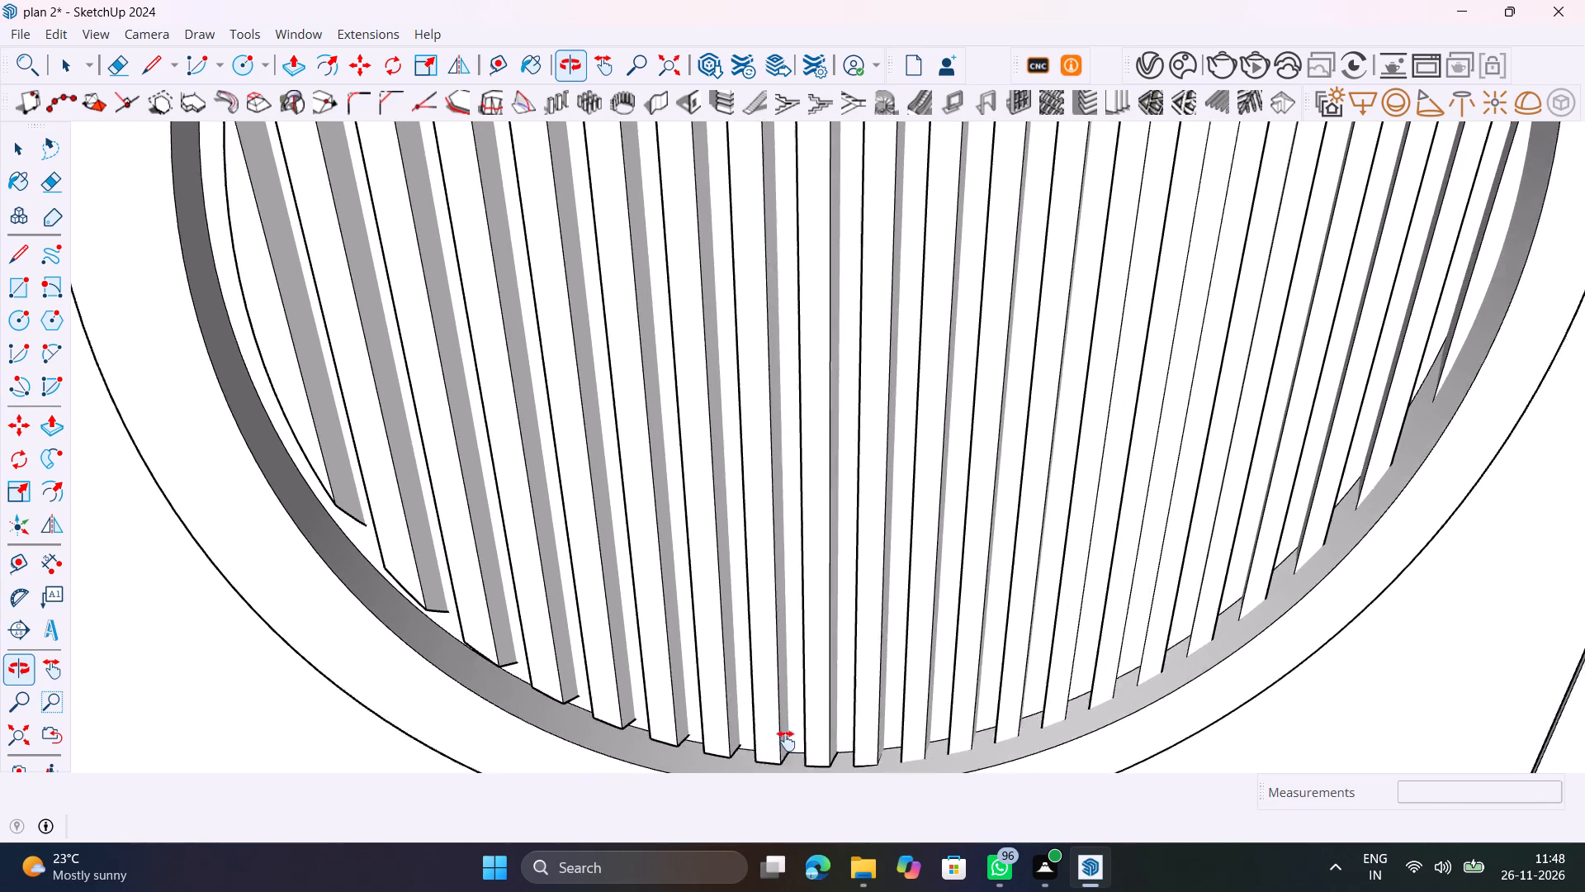
middle_drag(786, 741, 1077, 723)
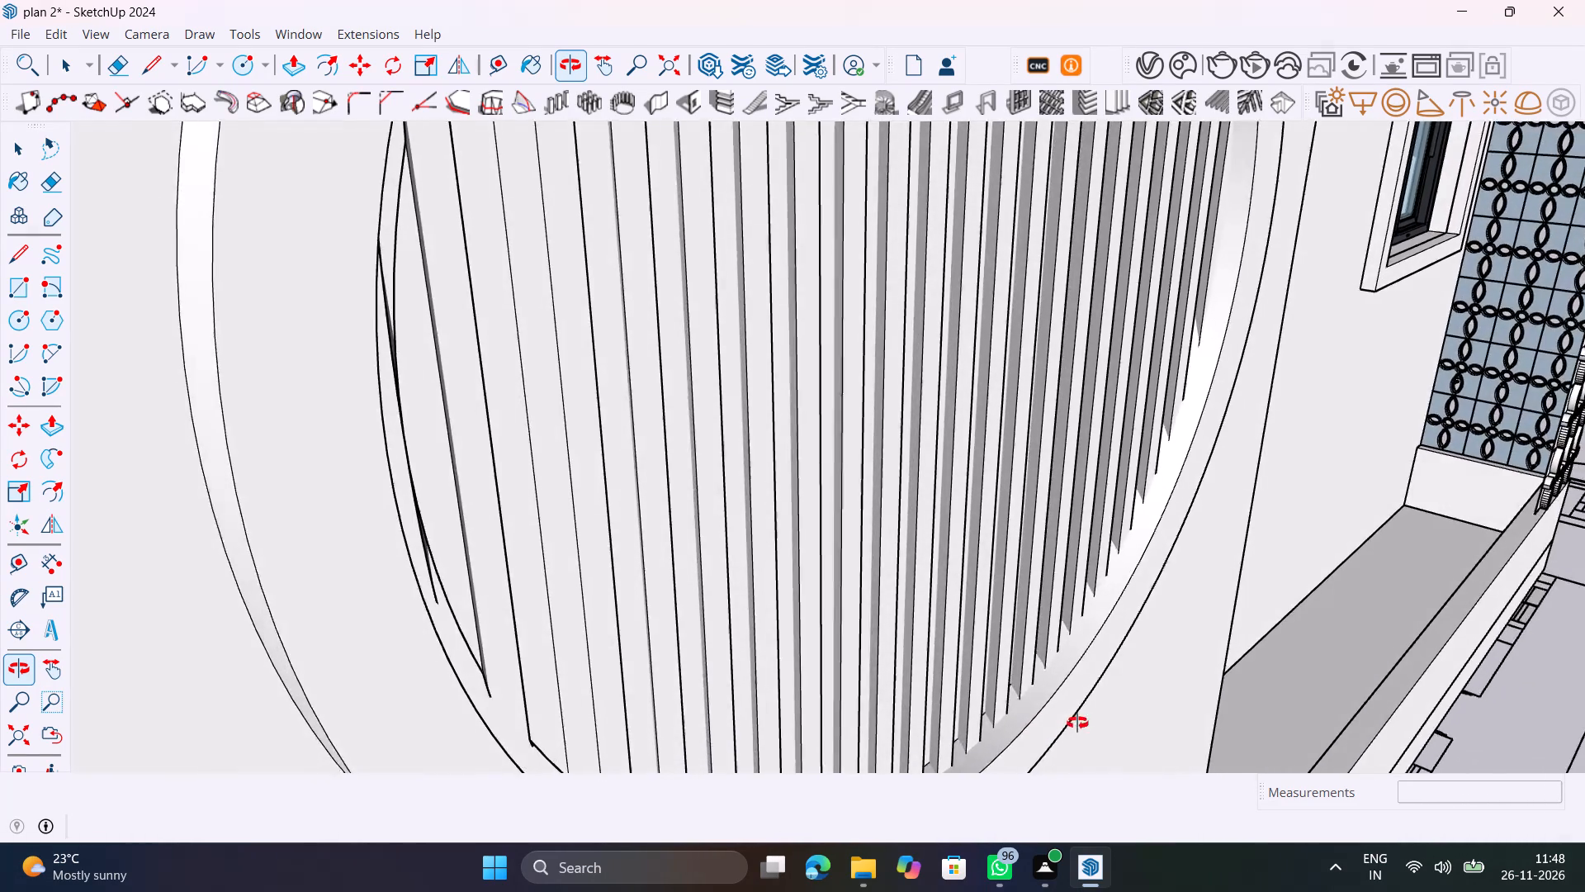
middle_drag(1077, 723, 718, 733)
Move the round louvre panel about 13/16" from a slat's lower end onto the round frame's inner rim.
click(395, 450)
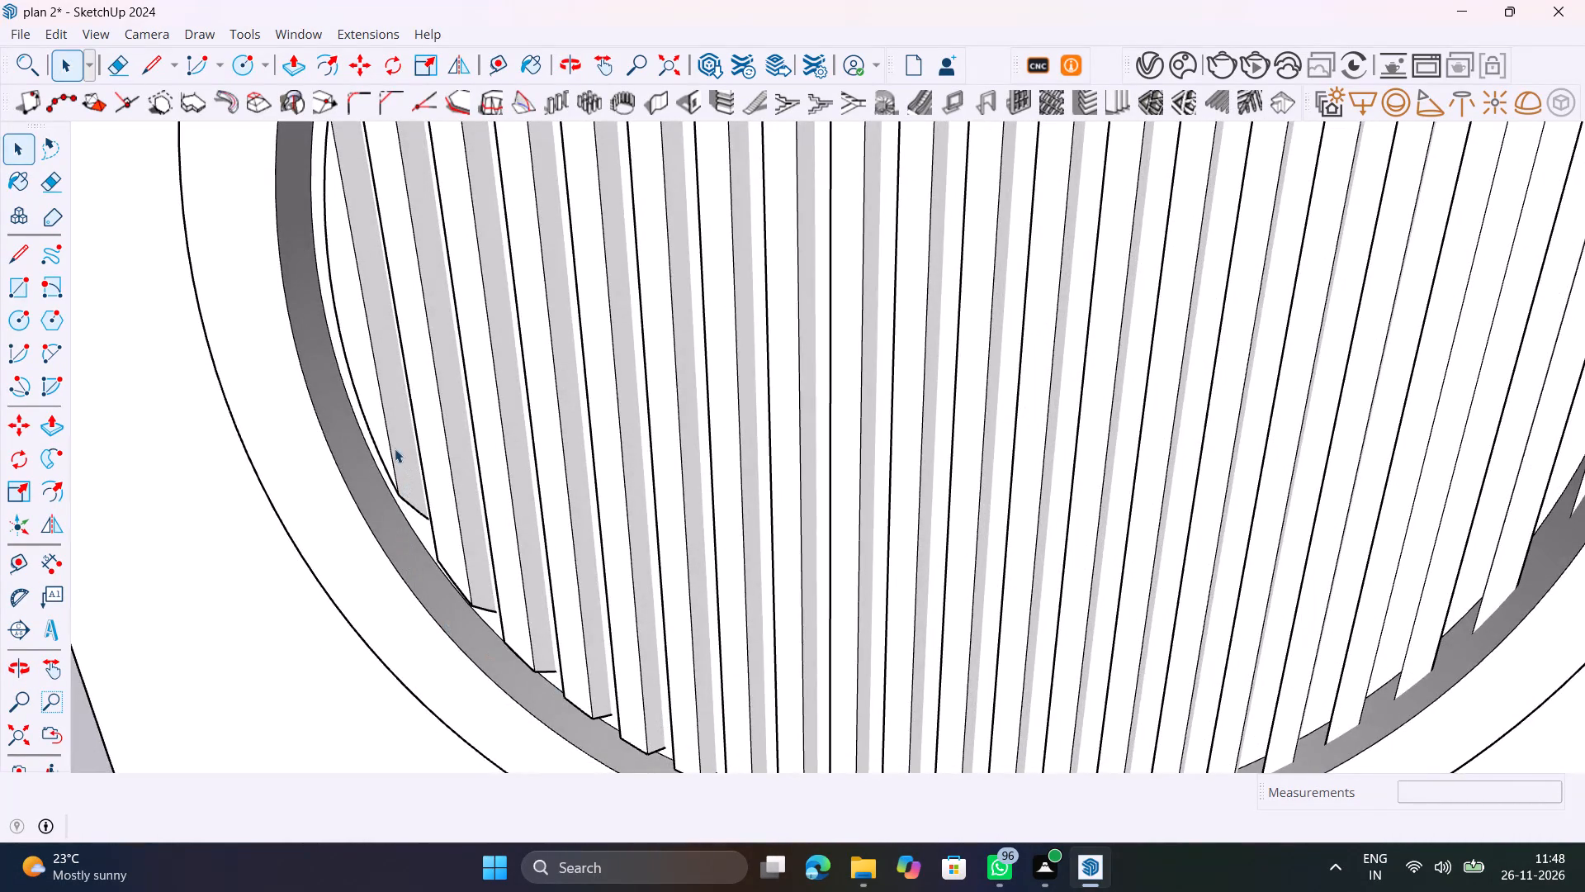
scroll(405, 455, up, 1)
middle_drag(426, 463, 565, 473)
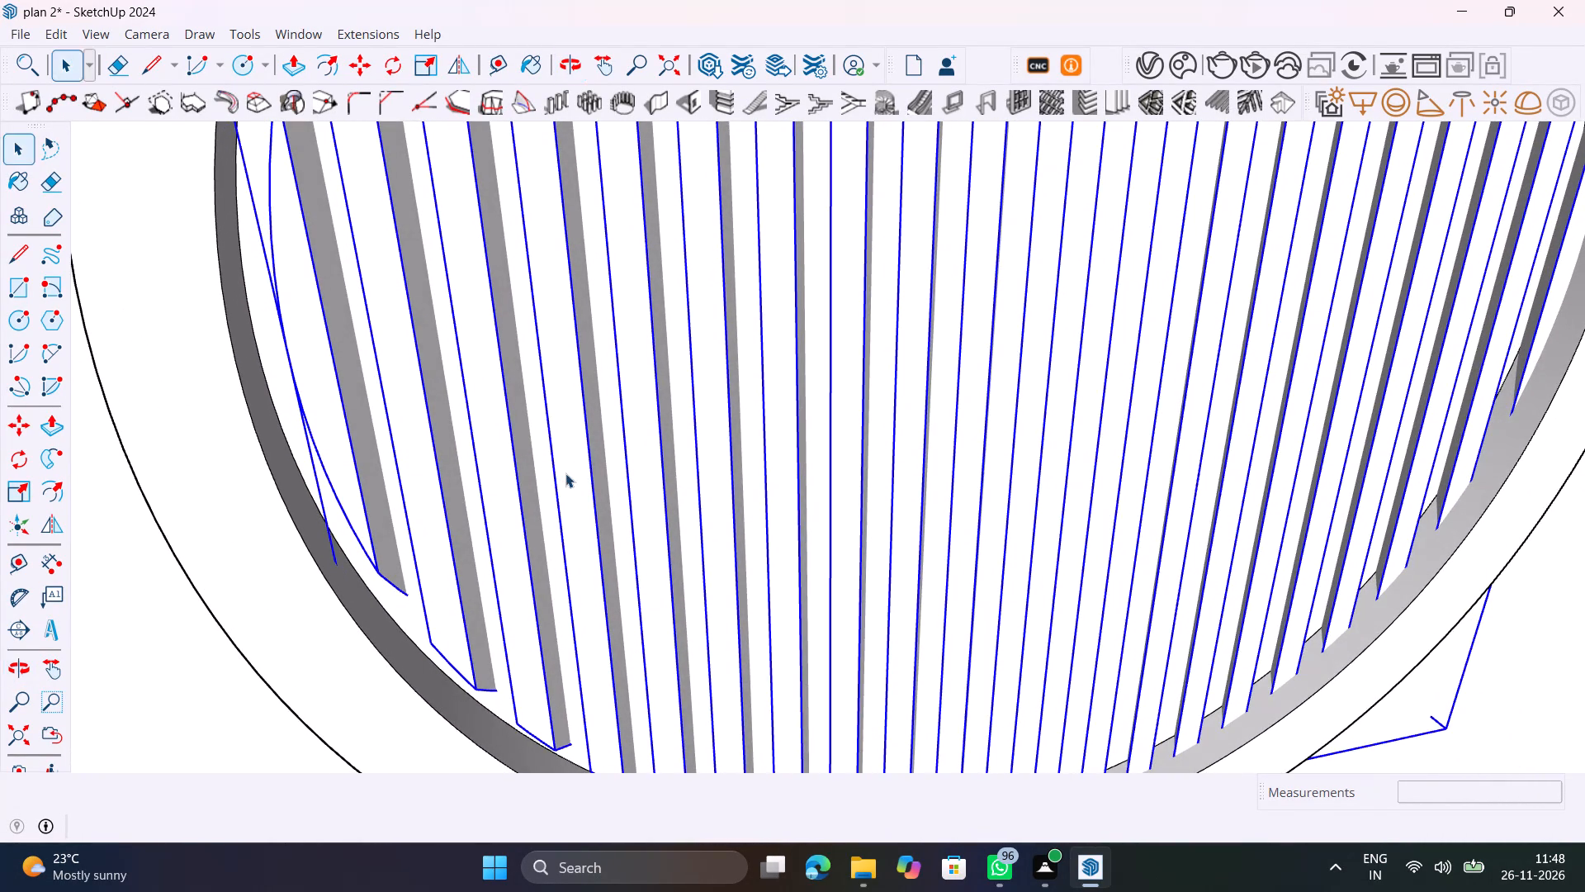
key(m)
click(378, 576)
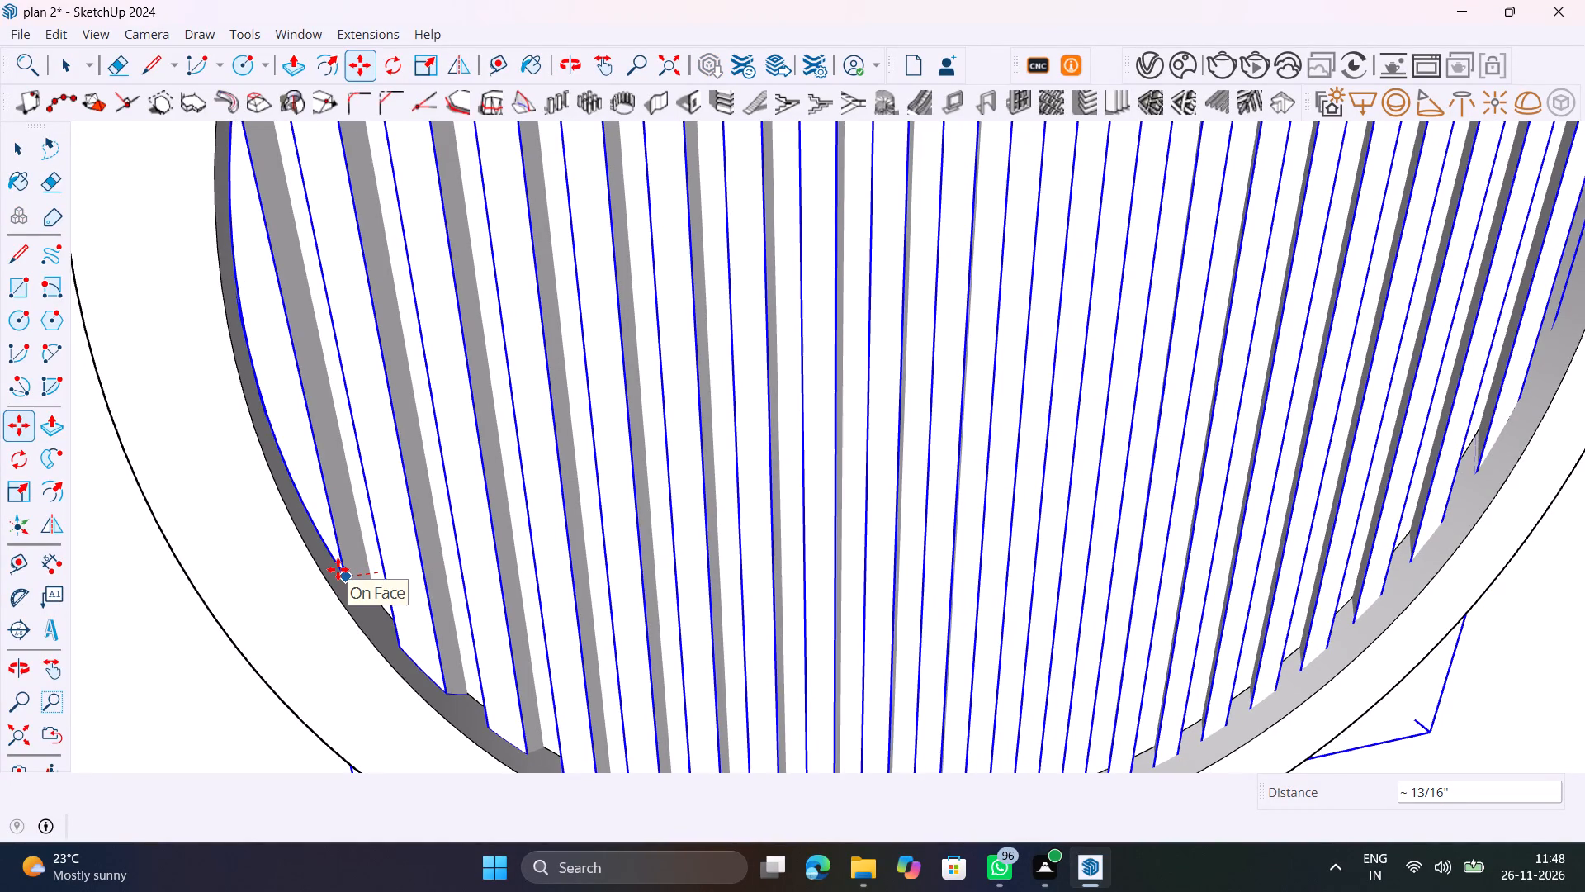
click(338, 569)
scroll(522, 553, down, 11)
key(space)
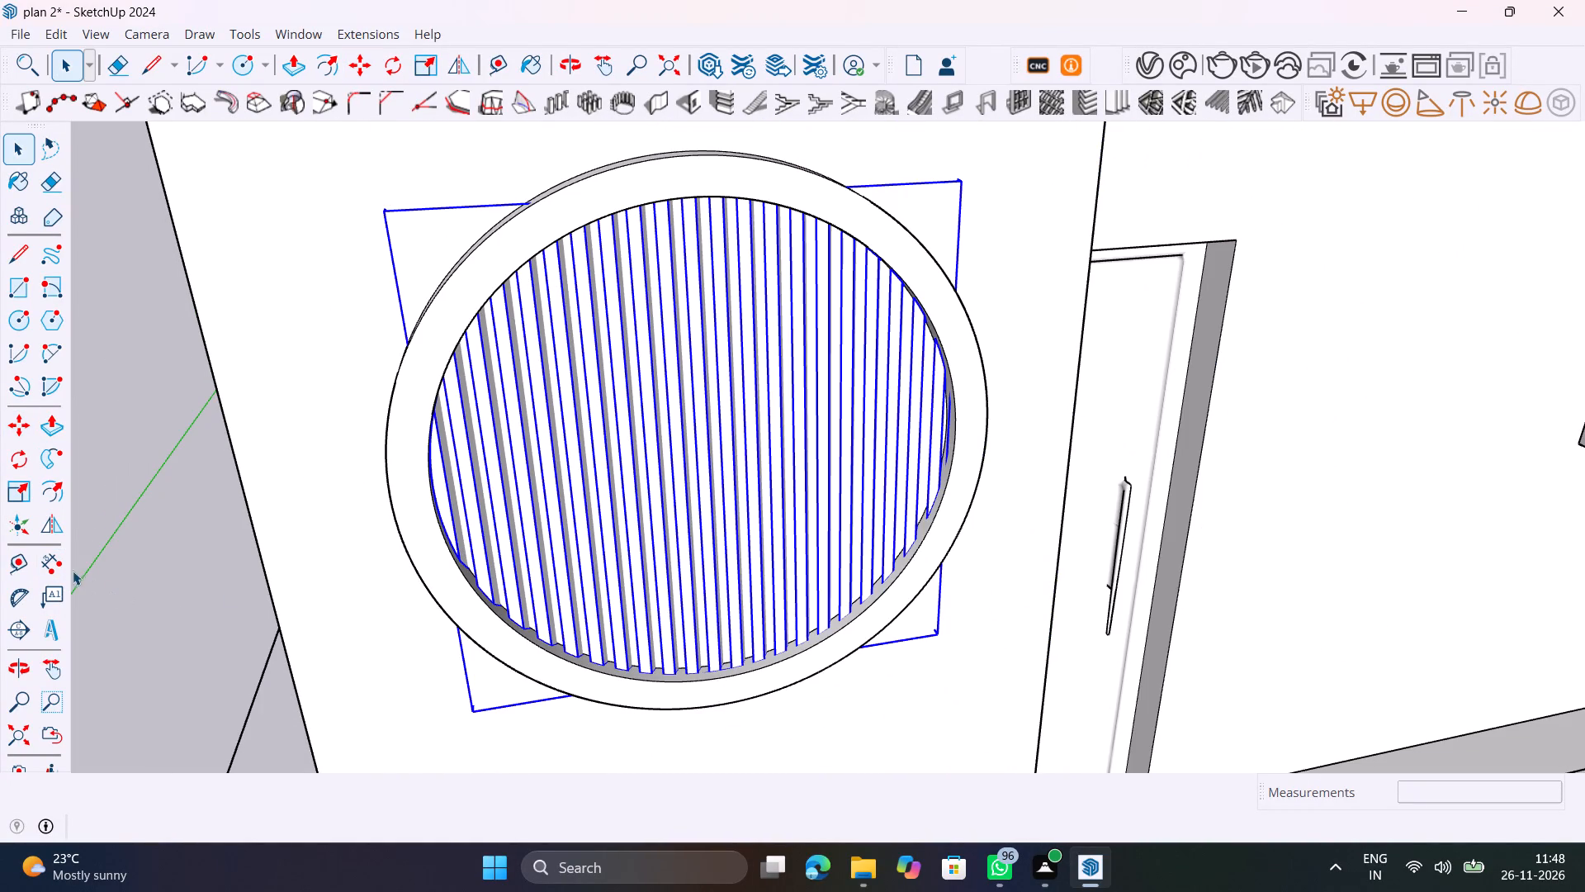
click(125, 558)
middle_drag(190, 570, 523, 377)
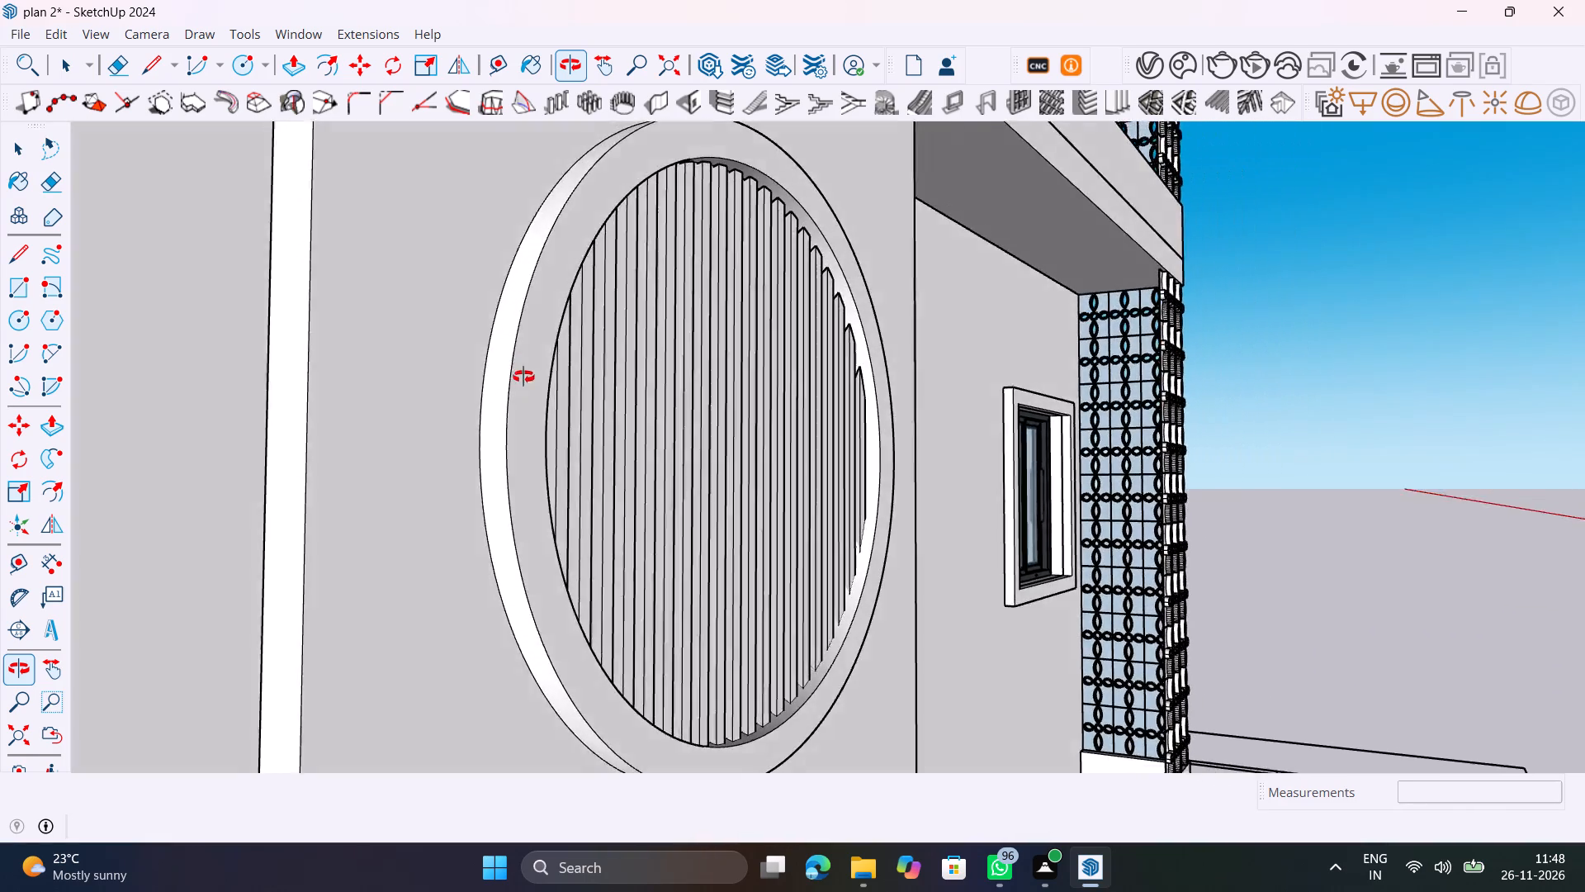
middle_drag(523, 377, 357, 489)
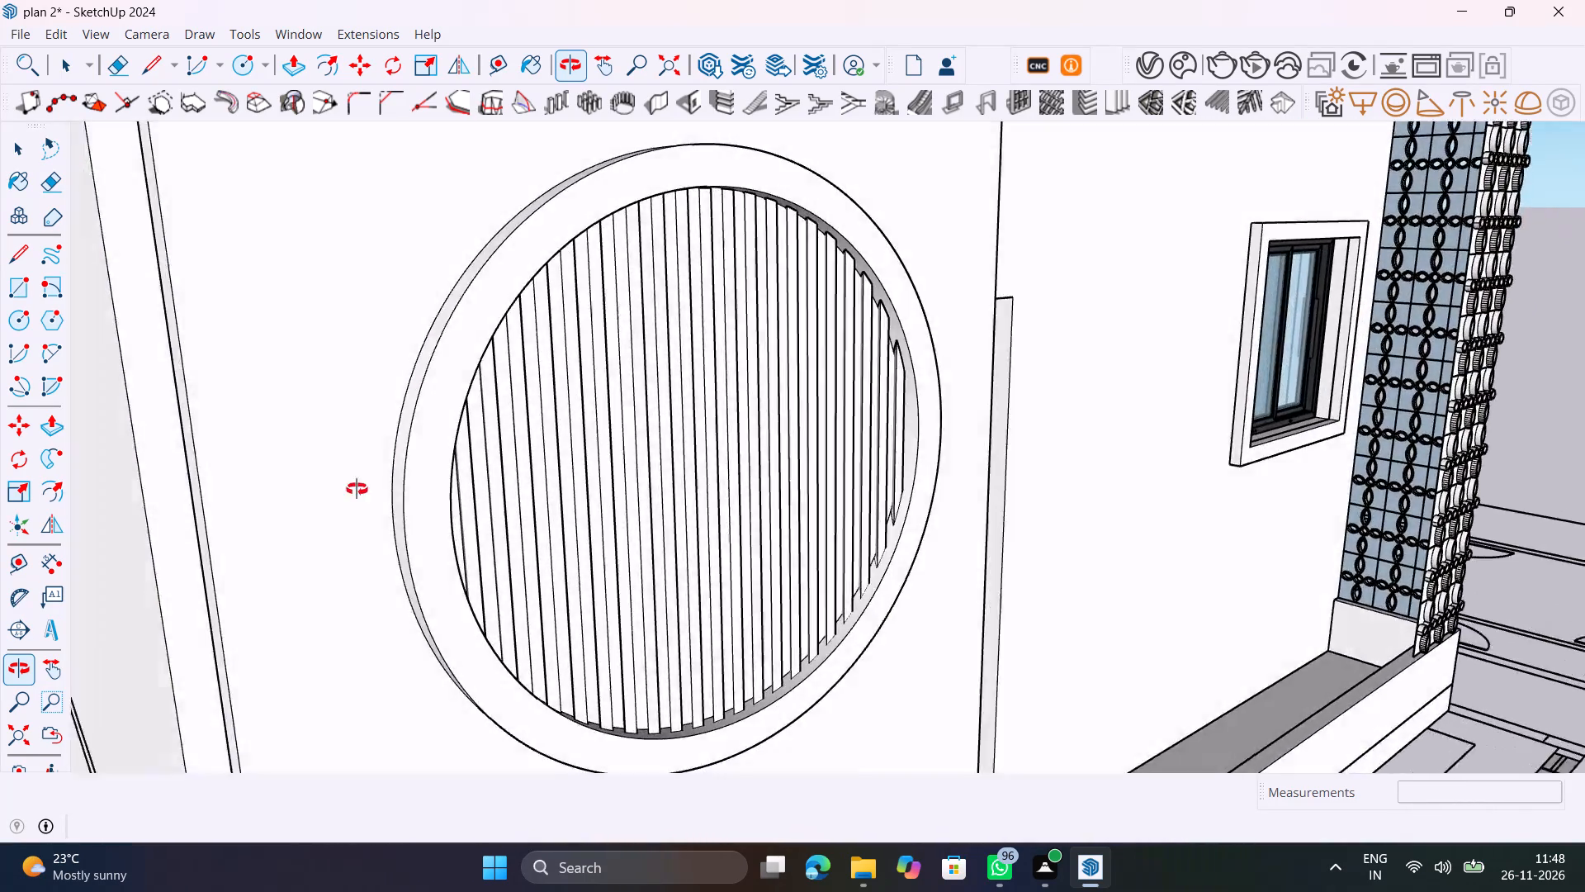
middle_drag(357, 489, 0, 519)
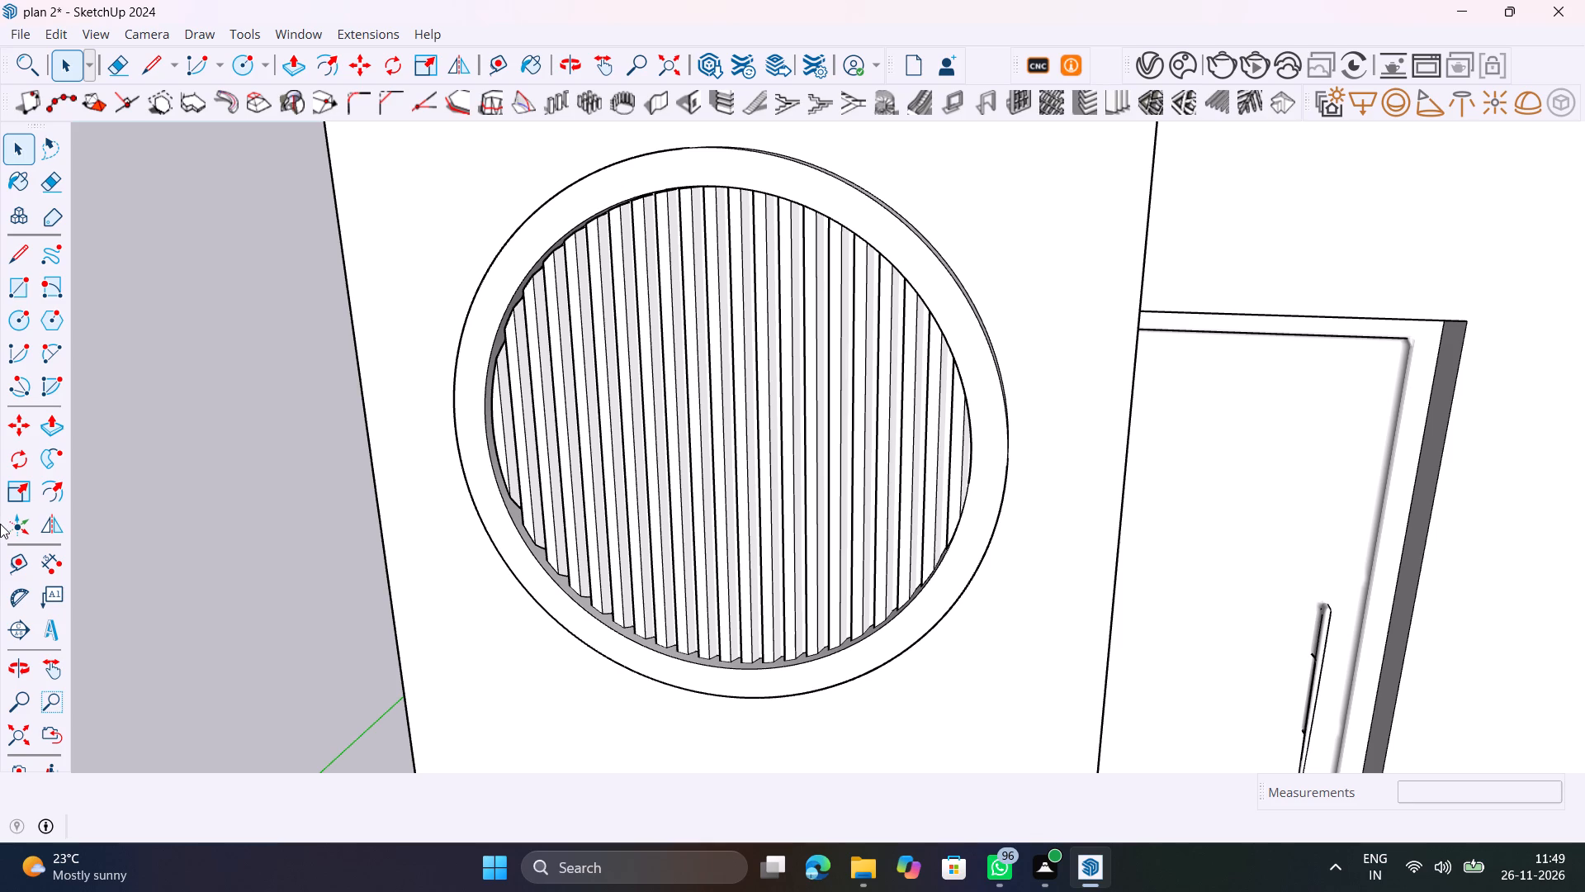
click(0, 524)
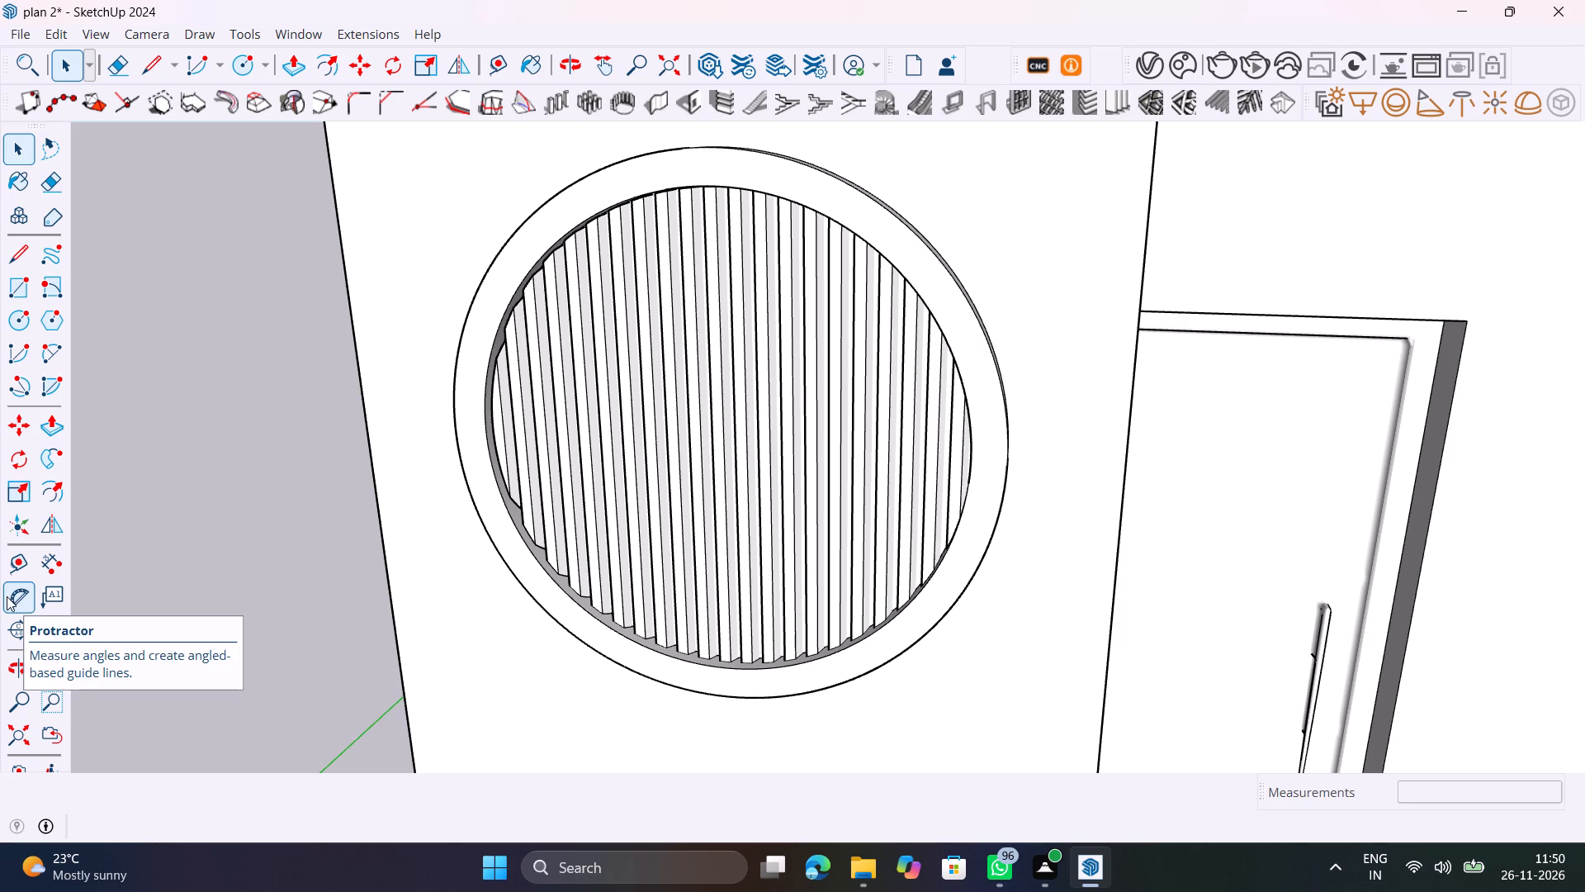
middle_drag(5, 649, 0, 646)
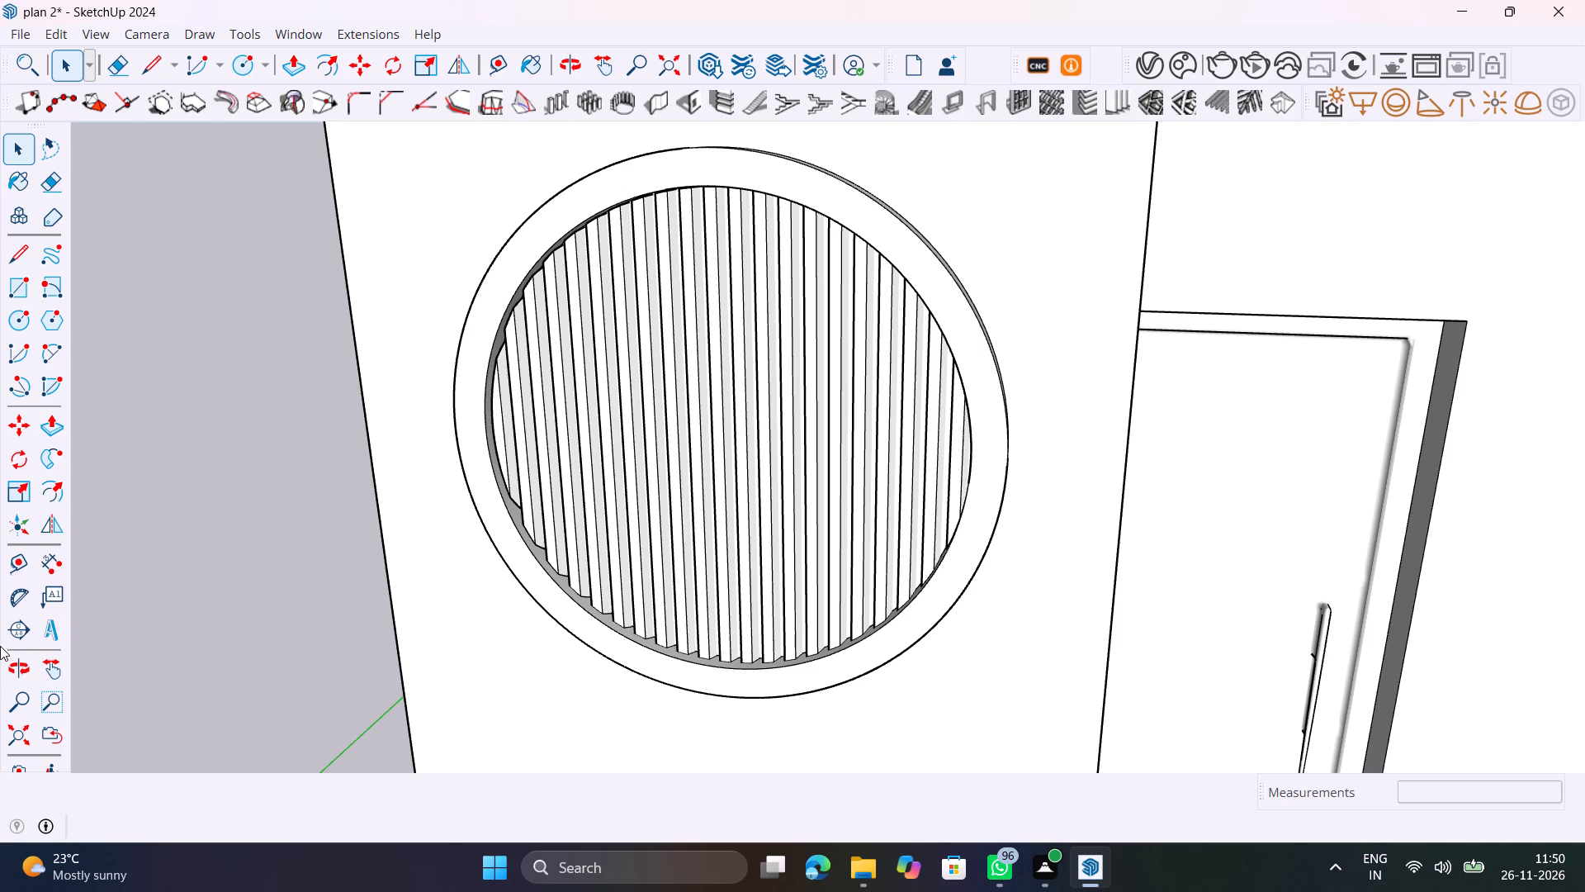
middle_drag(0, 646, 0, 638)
Apply the V-Ray material Wood 012 27.21cm to the round louvre panel in the facade frame.
scroll(572, 449, down, 3)
click(572, 449)
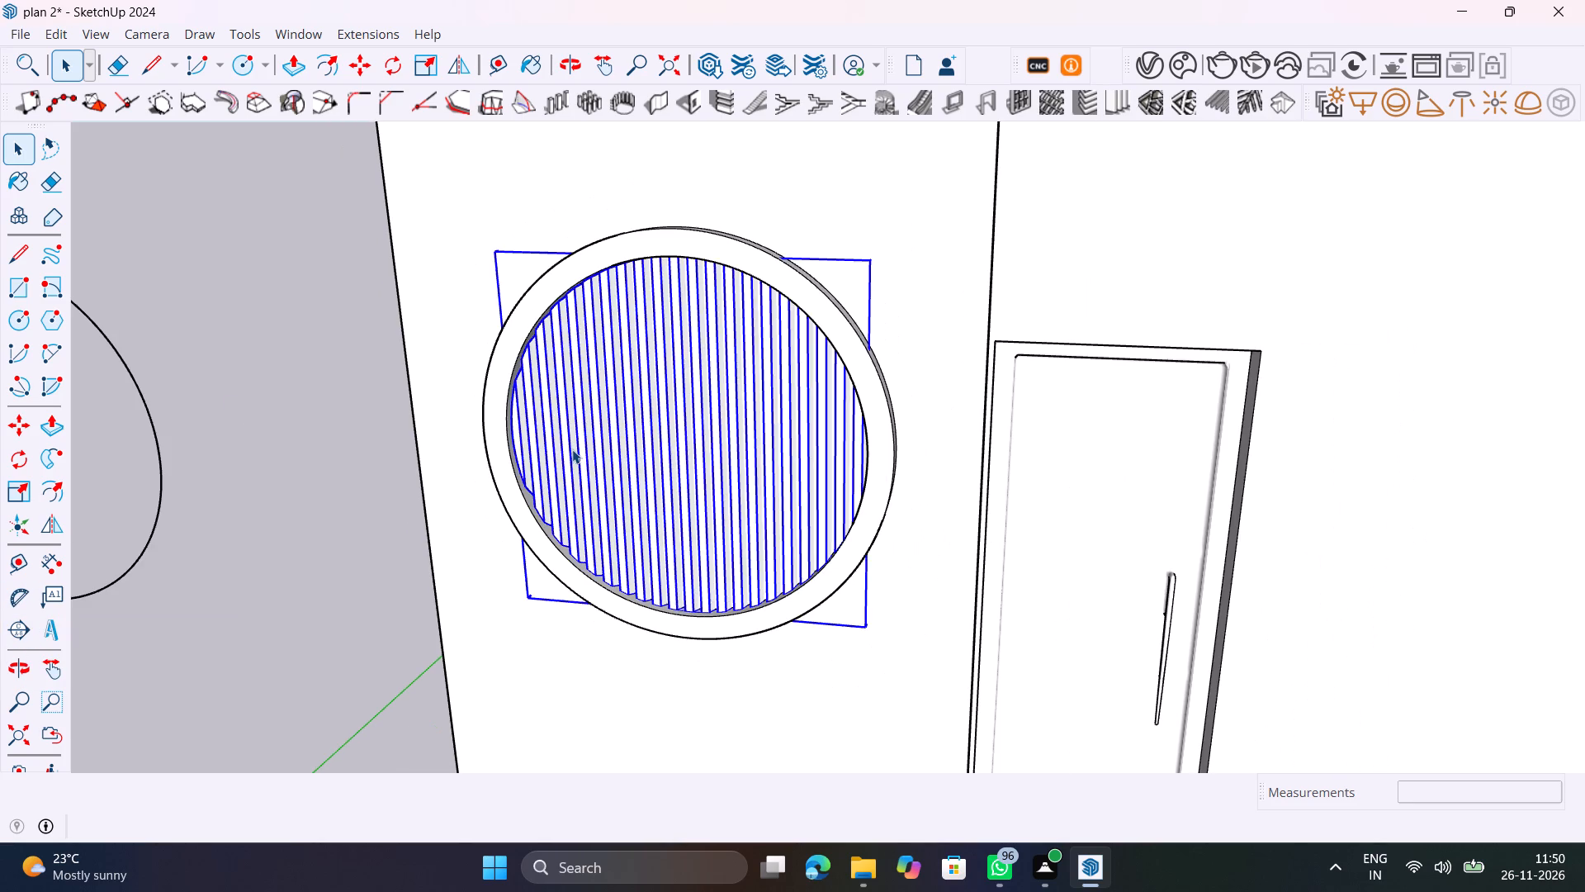
scroll(572, 449, up, 6)
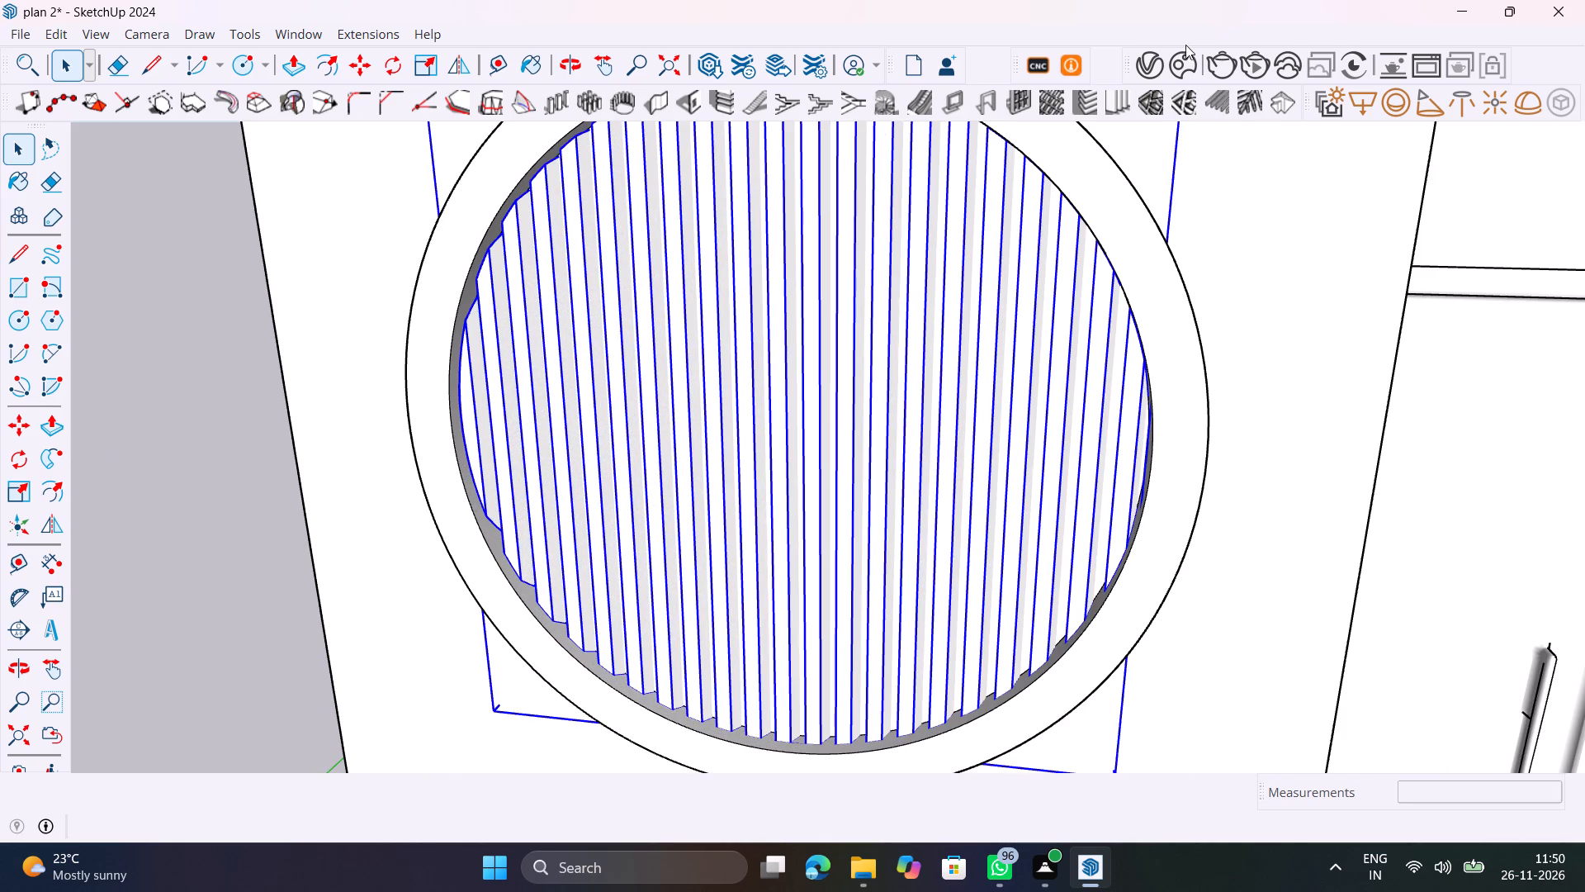
click(1146, 64)
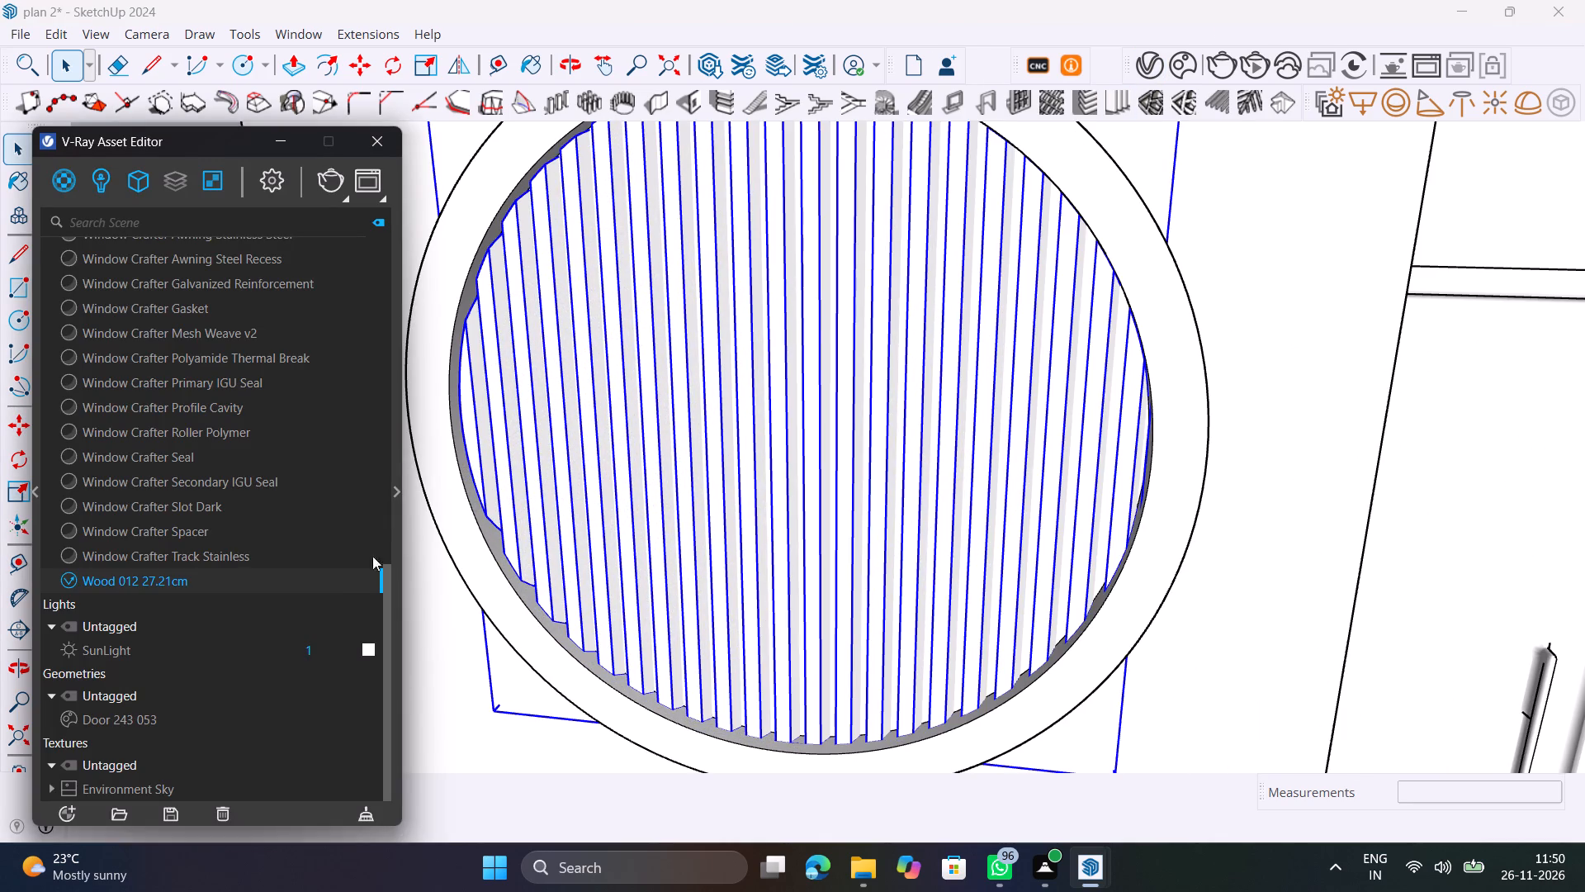
right_click(360, 580)
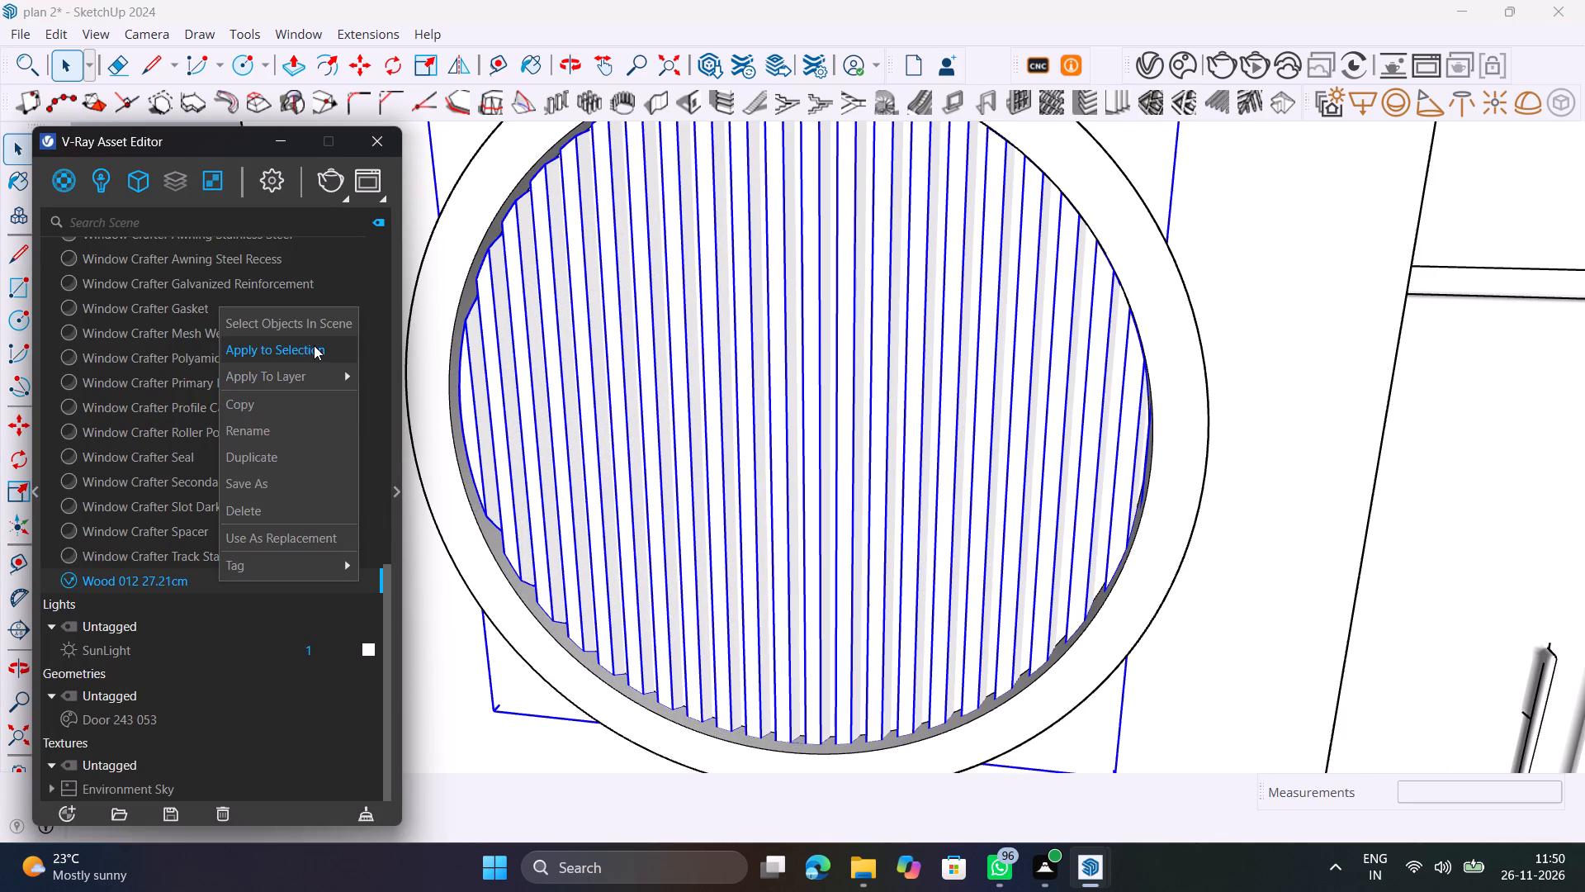
click(314, 345)
click(382, 136)
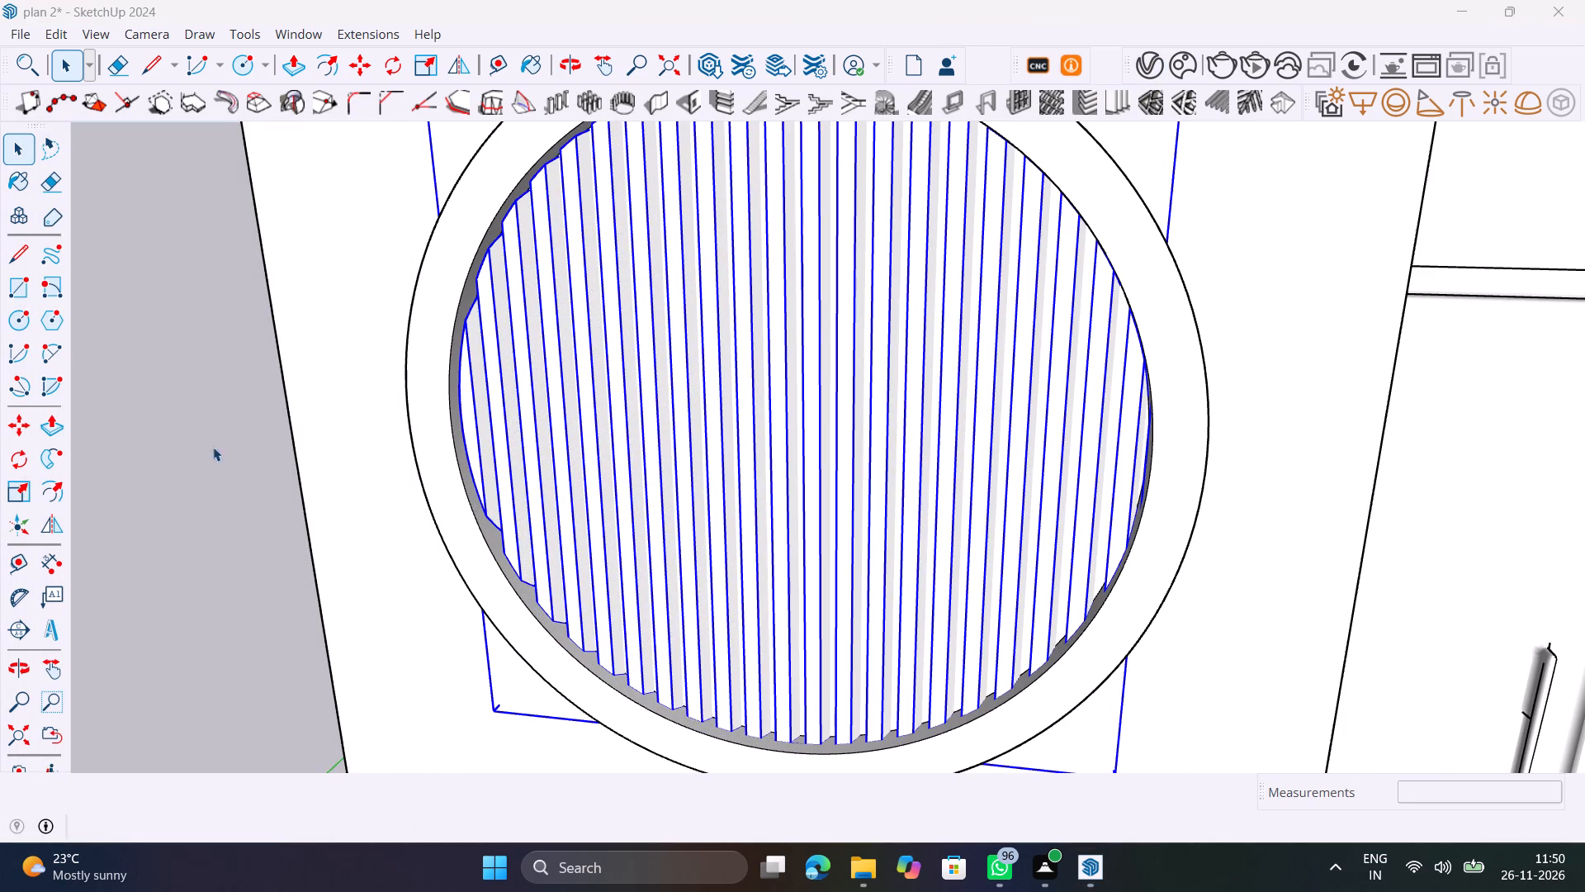
click(192, 451)
Delete the leftover circle and the dashed guide line beside the building's front corner.
scroll(193, 445, down, 4)
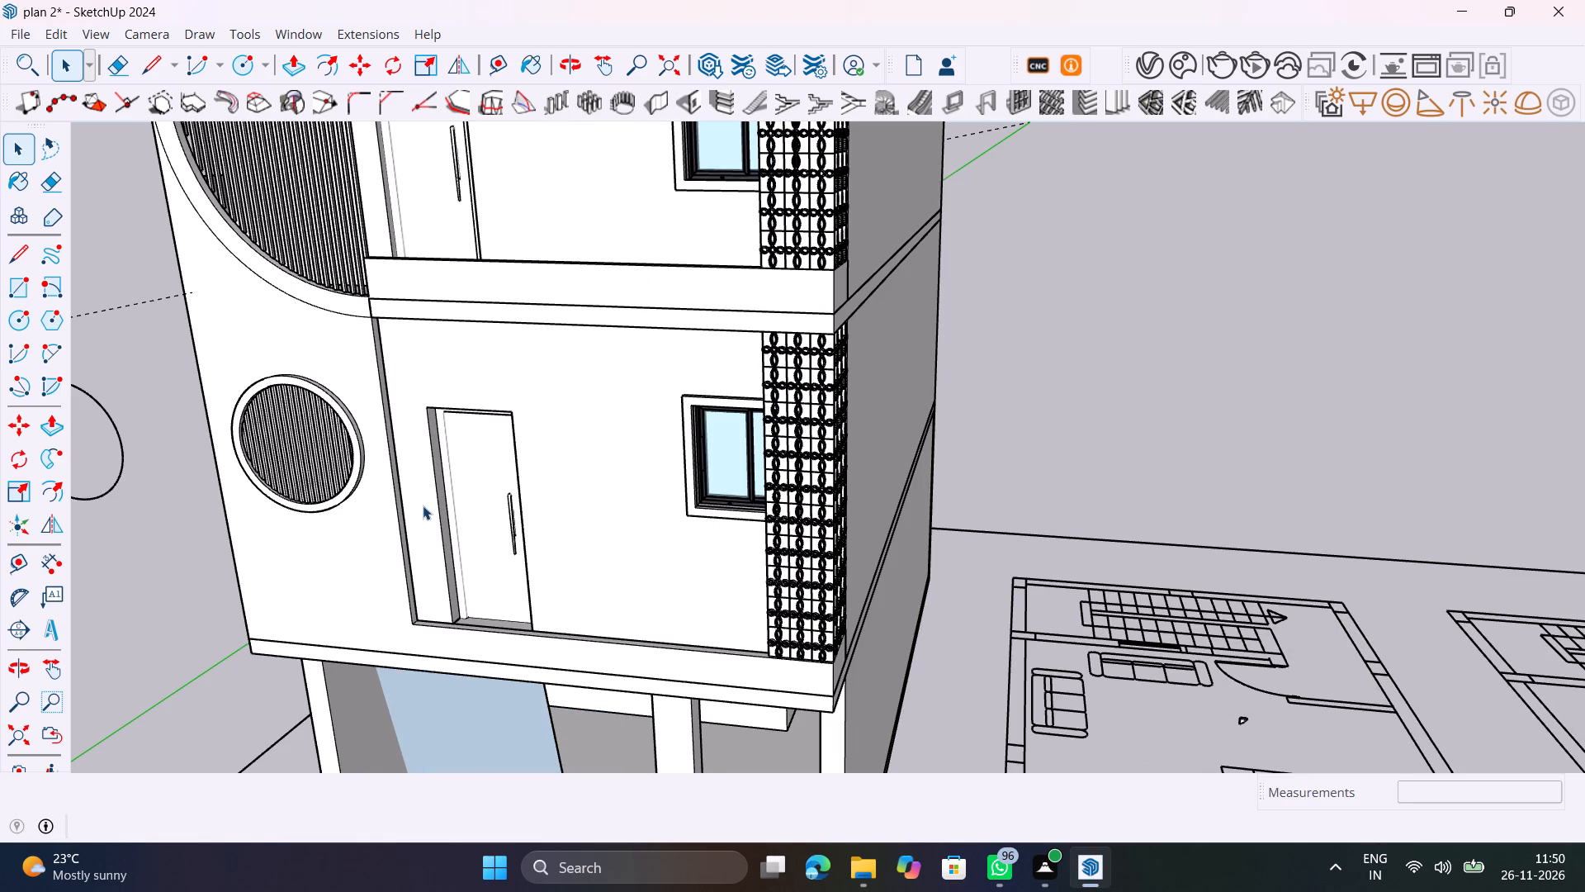
scroll(423, 505, down, 3)
middle_drag(386, 515, 792, 463)
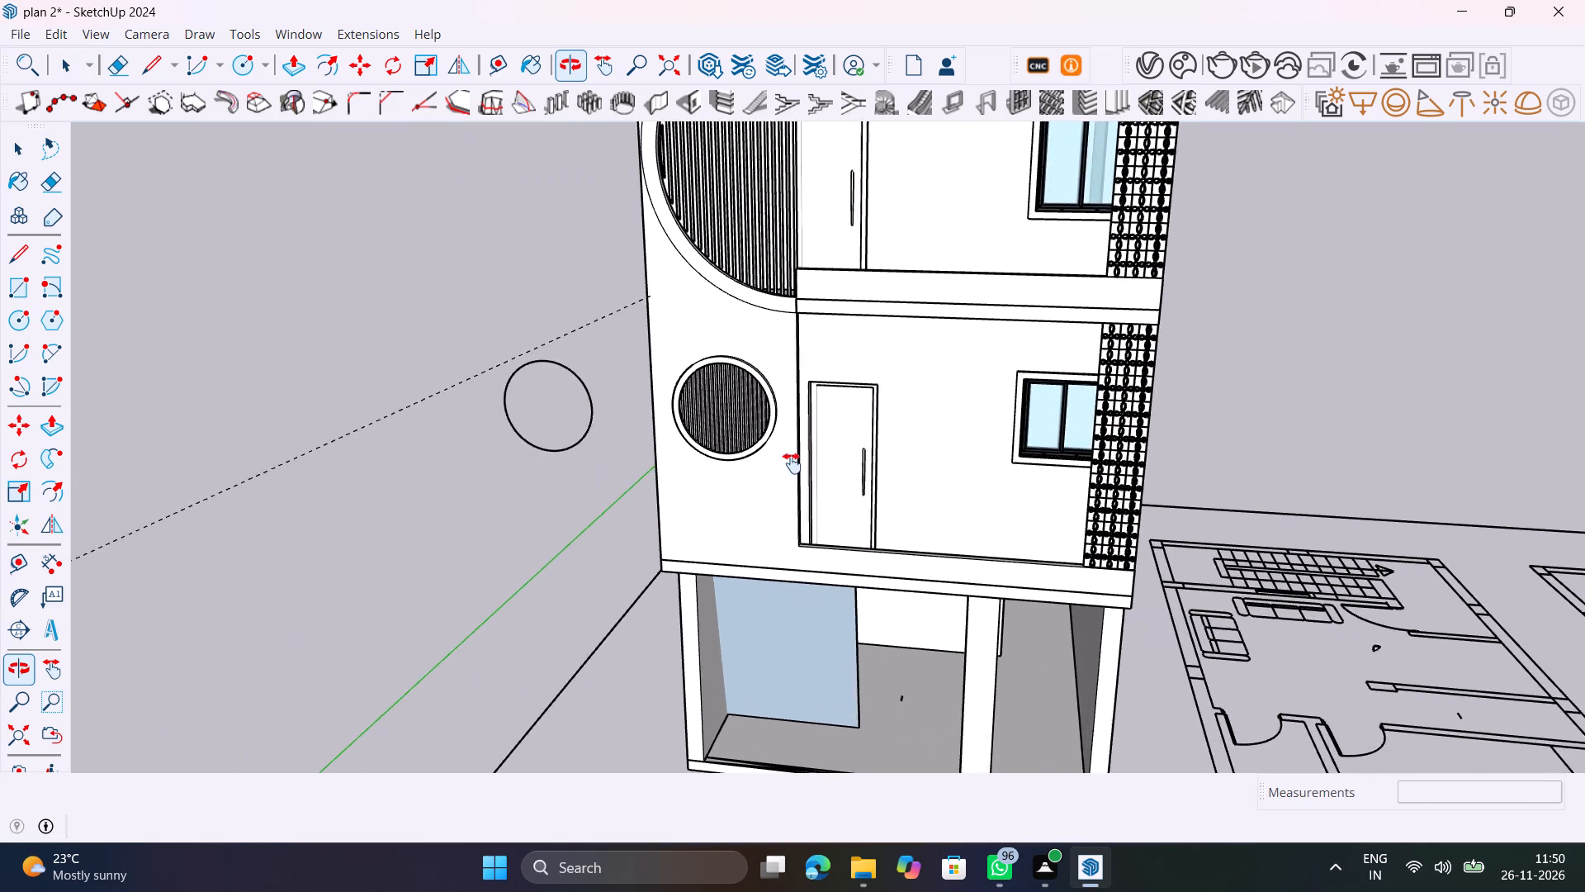
middle_drag(792, 463, 800, 463)
drag(603, 485, 491, 355)
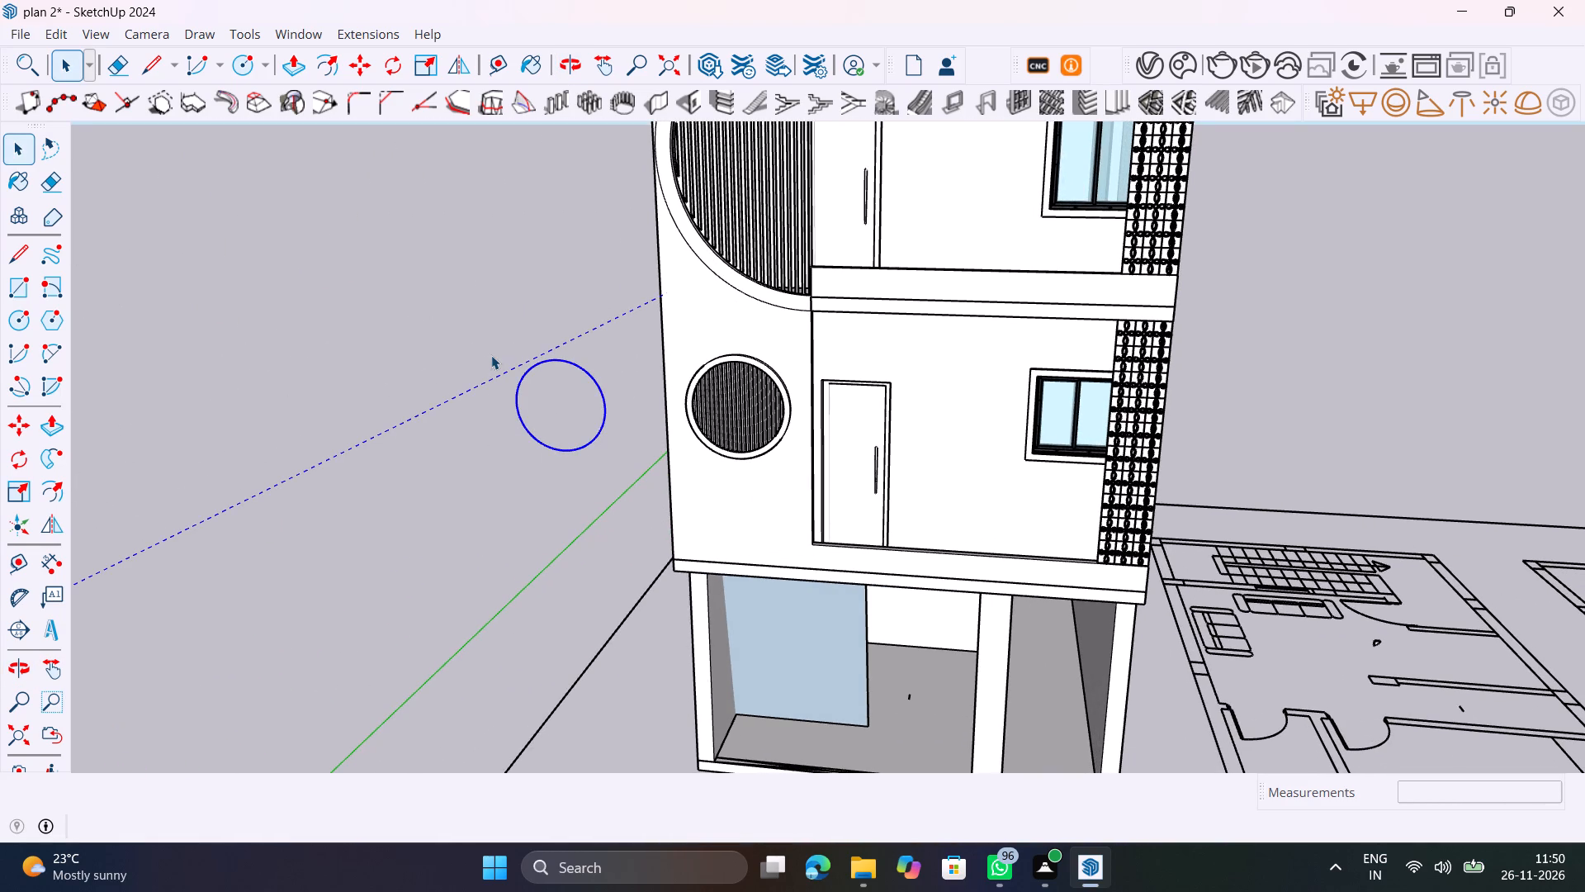
key(Delete)
Delete the blue face with its edges inside the ground-floor front opening, and save the model.
middle_drag(723, 607, 595, 496)
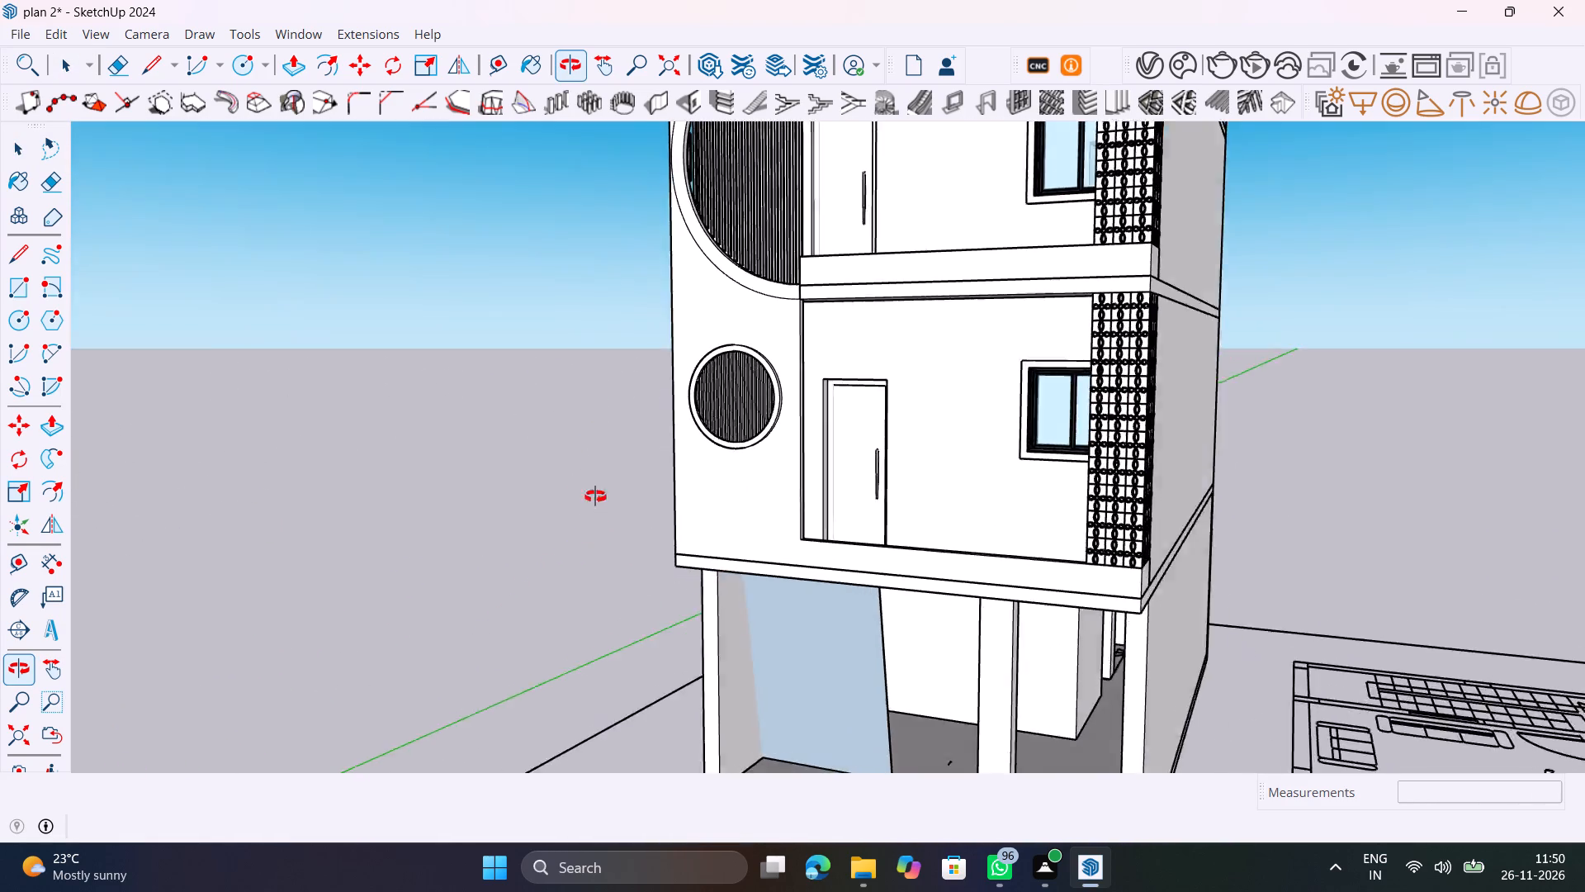
middle_drag(595, 496, 854, 603)
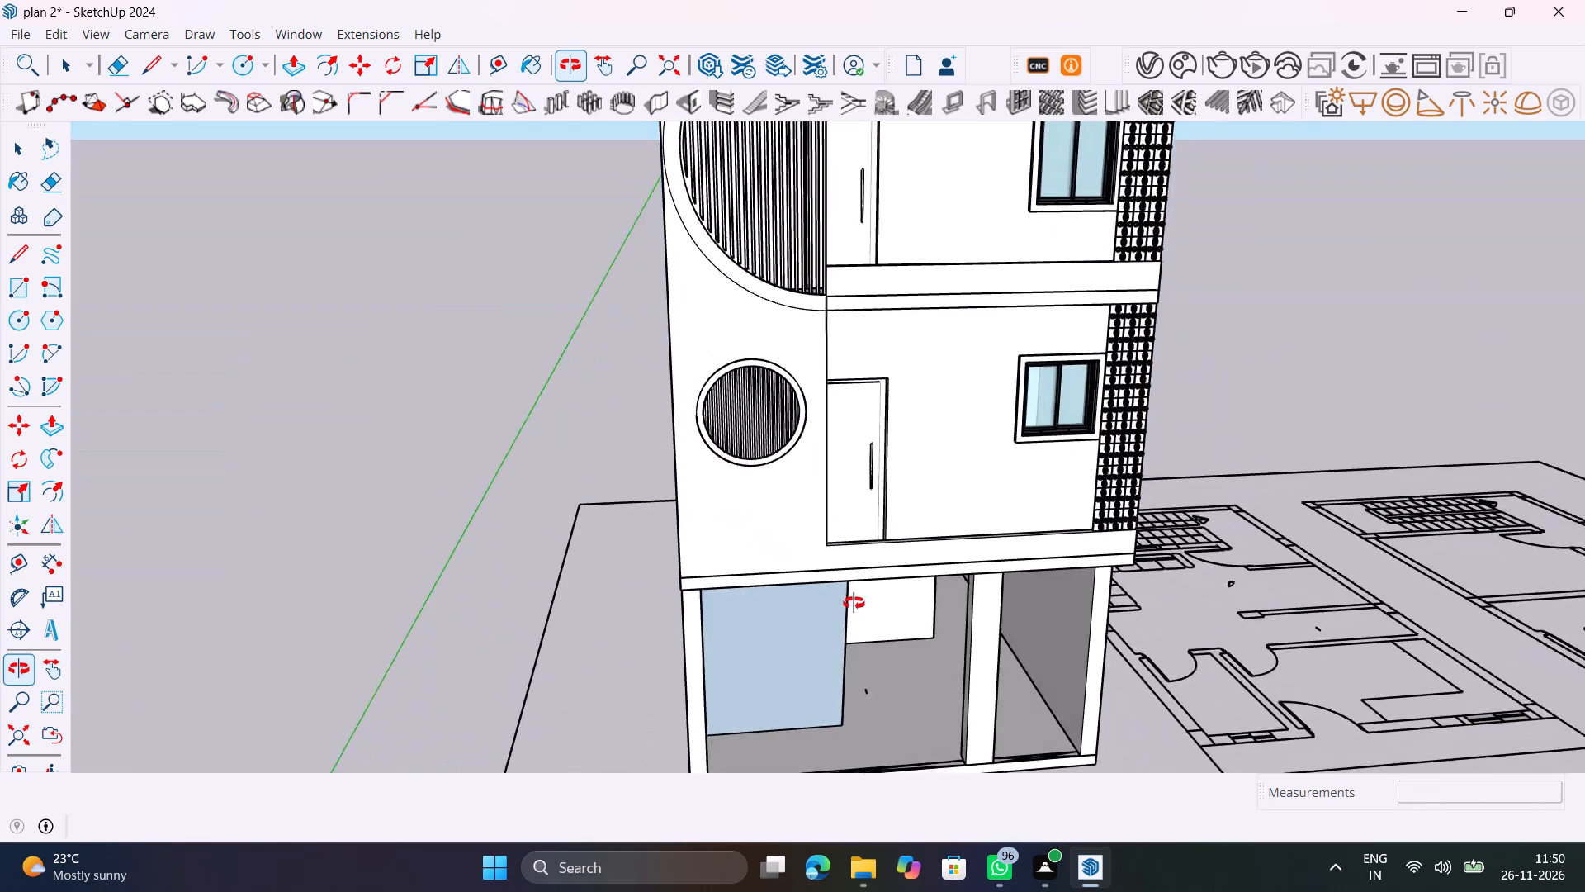
middle_drag(854, 603, 730, 615)
middle_drag(848, 643, 499, 583)
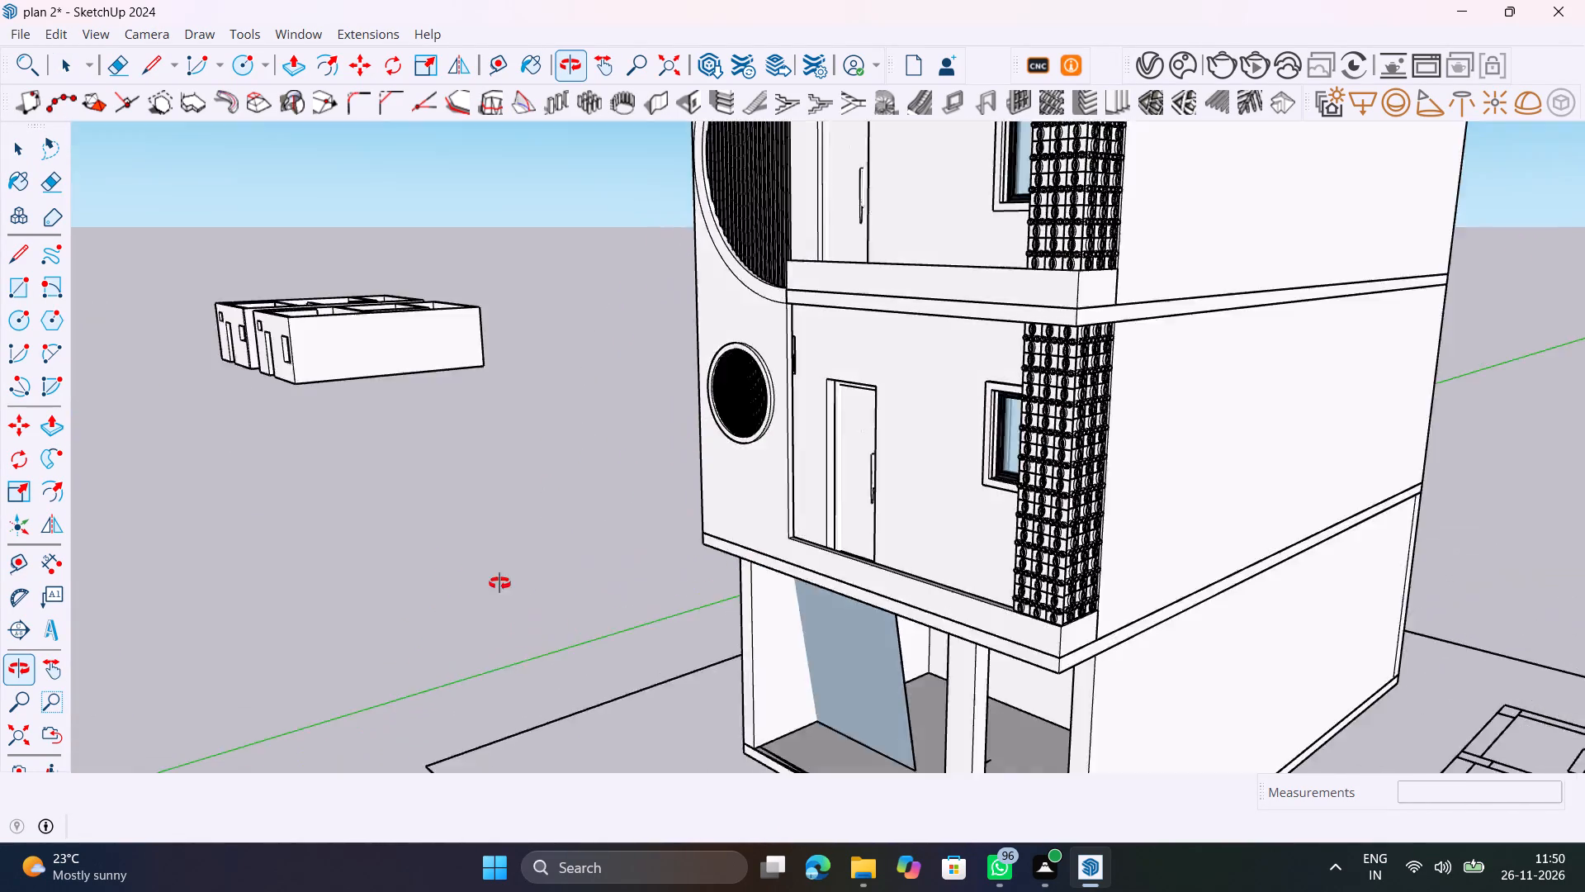
middle_drag(499, 583, 727, 584)
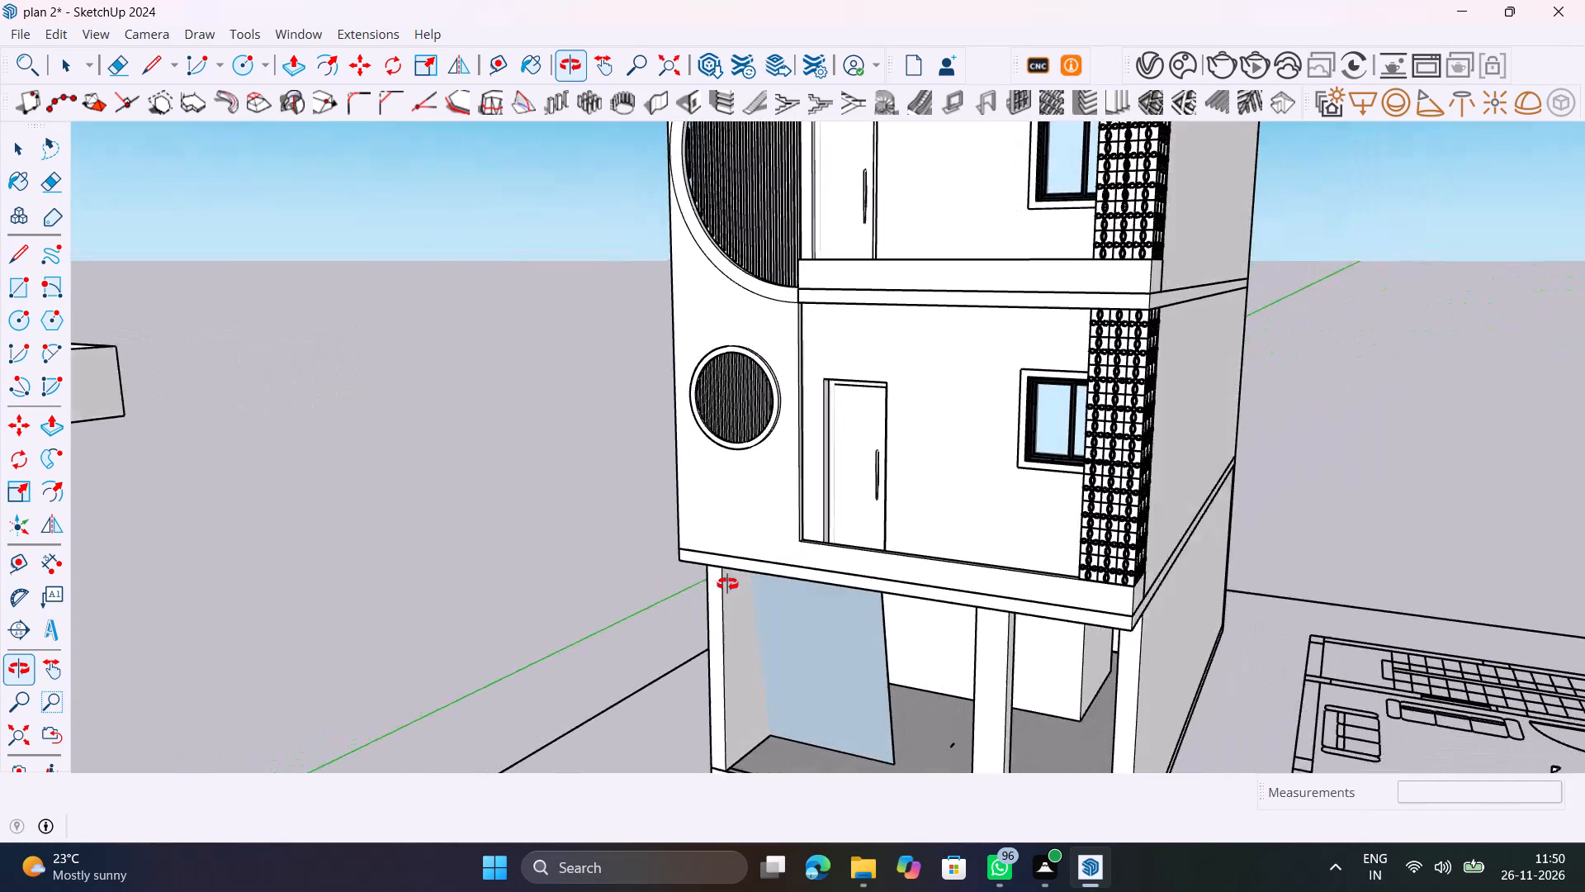
middle_drag(727, 584, 734, 584)
click(850, 657)
double_click(845, 657)
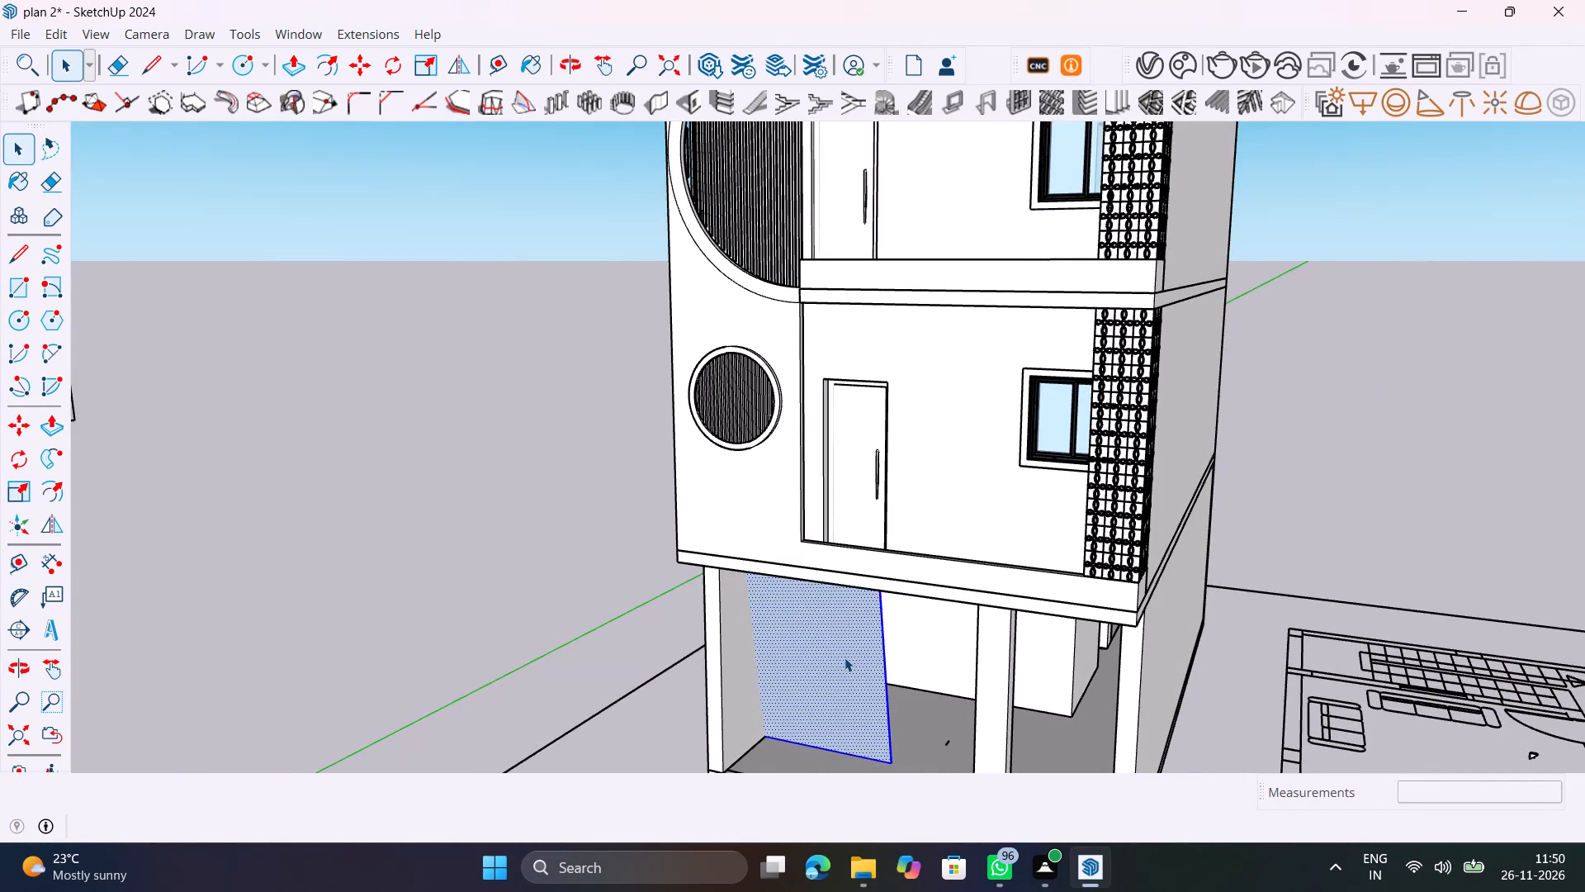
key(Delete)
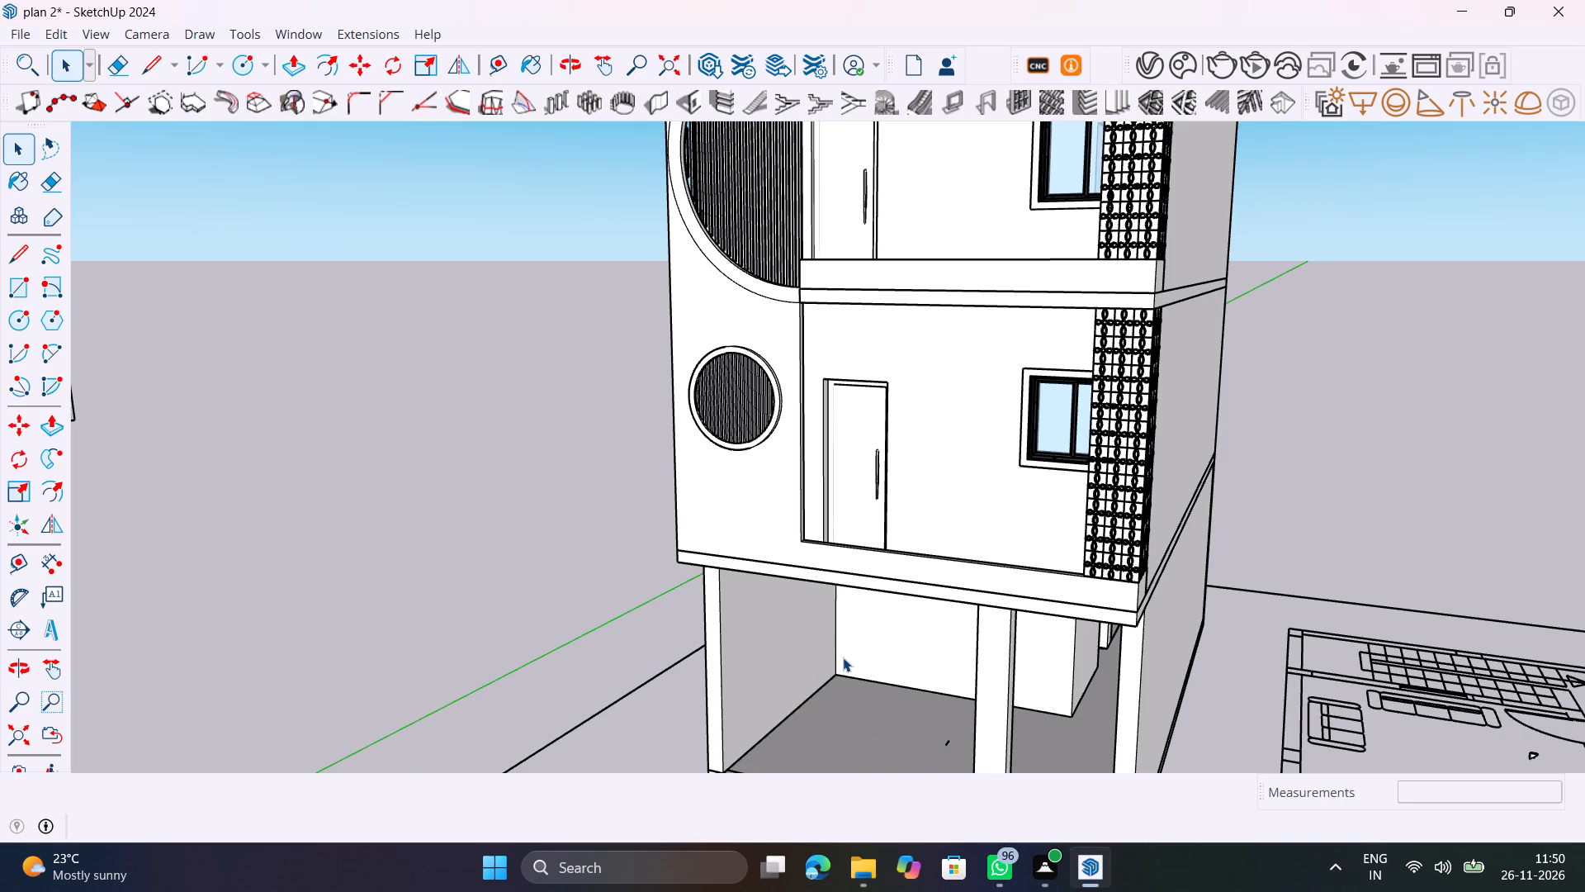
key(ctrl+s)
Examine the whole building and its front facade from several angles, including the balconies, openings and corner lattice screen.
scroll(843, 658, up, 1)
middle_drag(843, 658, 973, 603)
middle_drag(973, 603, 1132, 556)
middle_drag(817, 552, 952, 594)
scroll(882, 438, down, 9)
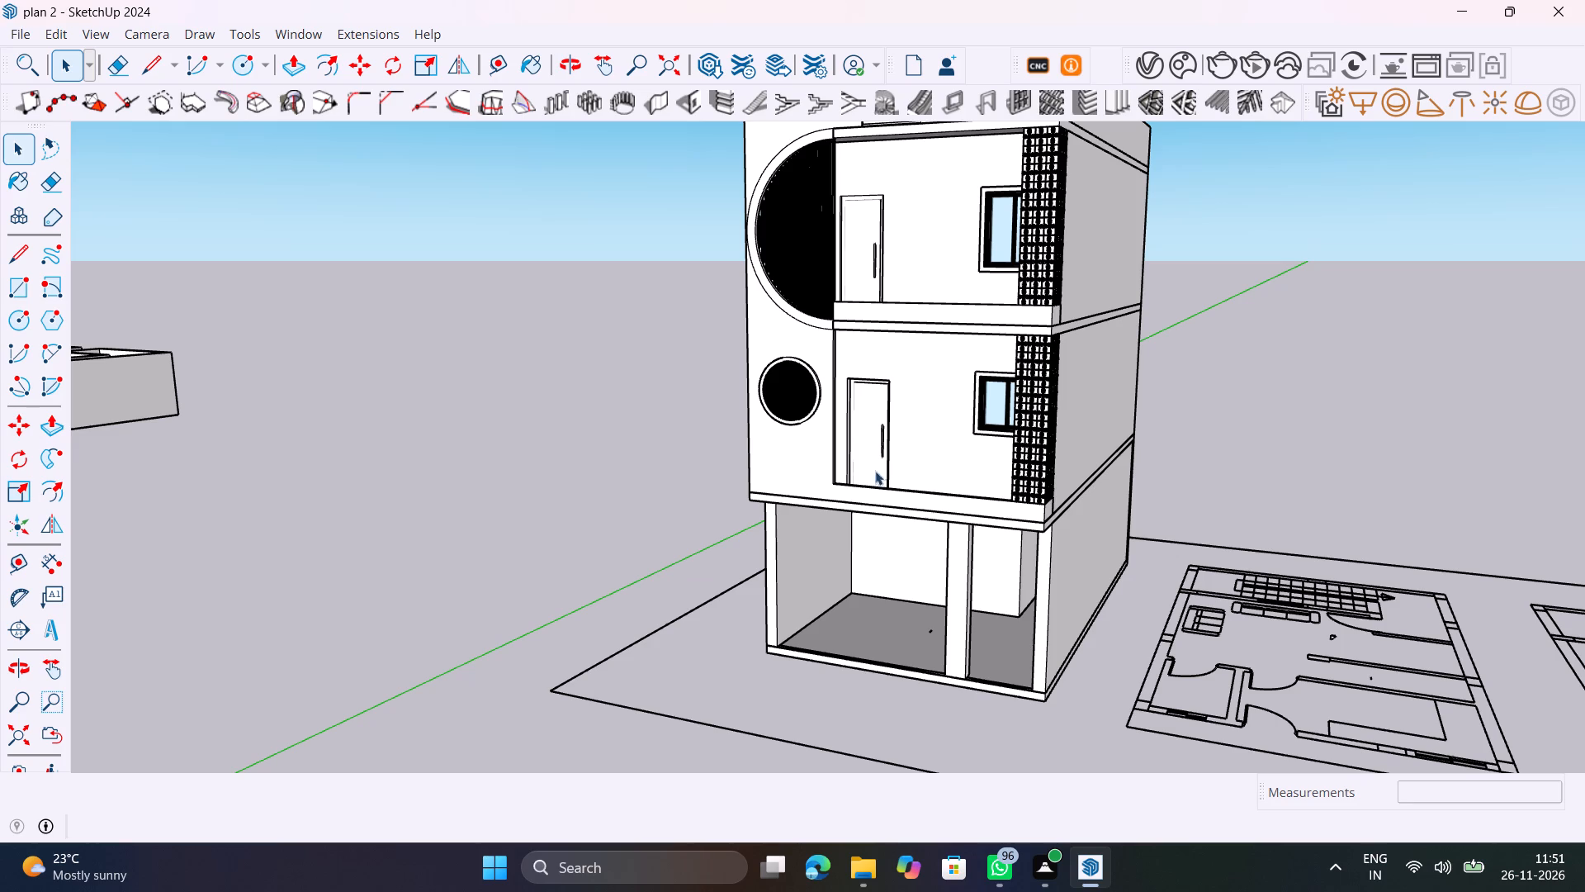
middle_drag(866, 467, 1338, 475)
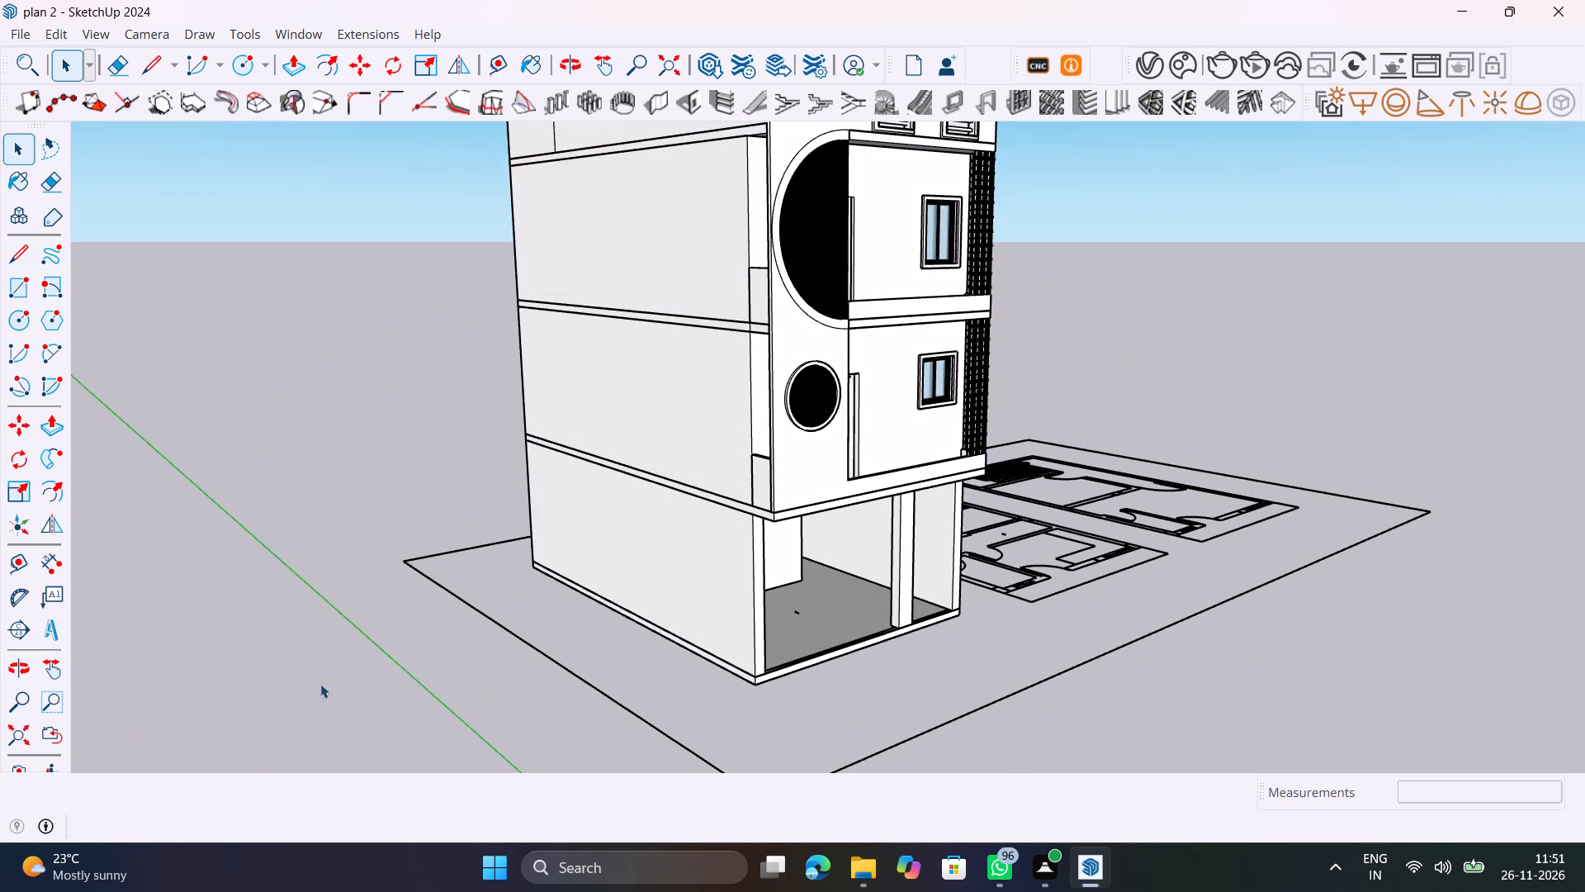
shift+middle_drag(707, 649, 325, 656)
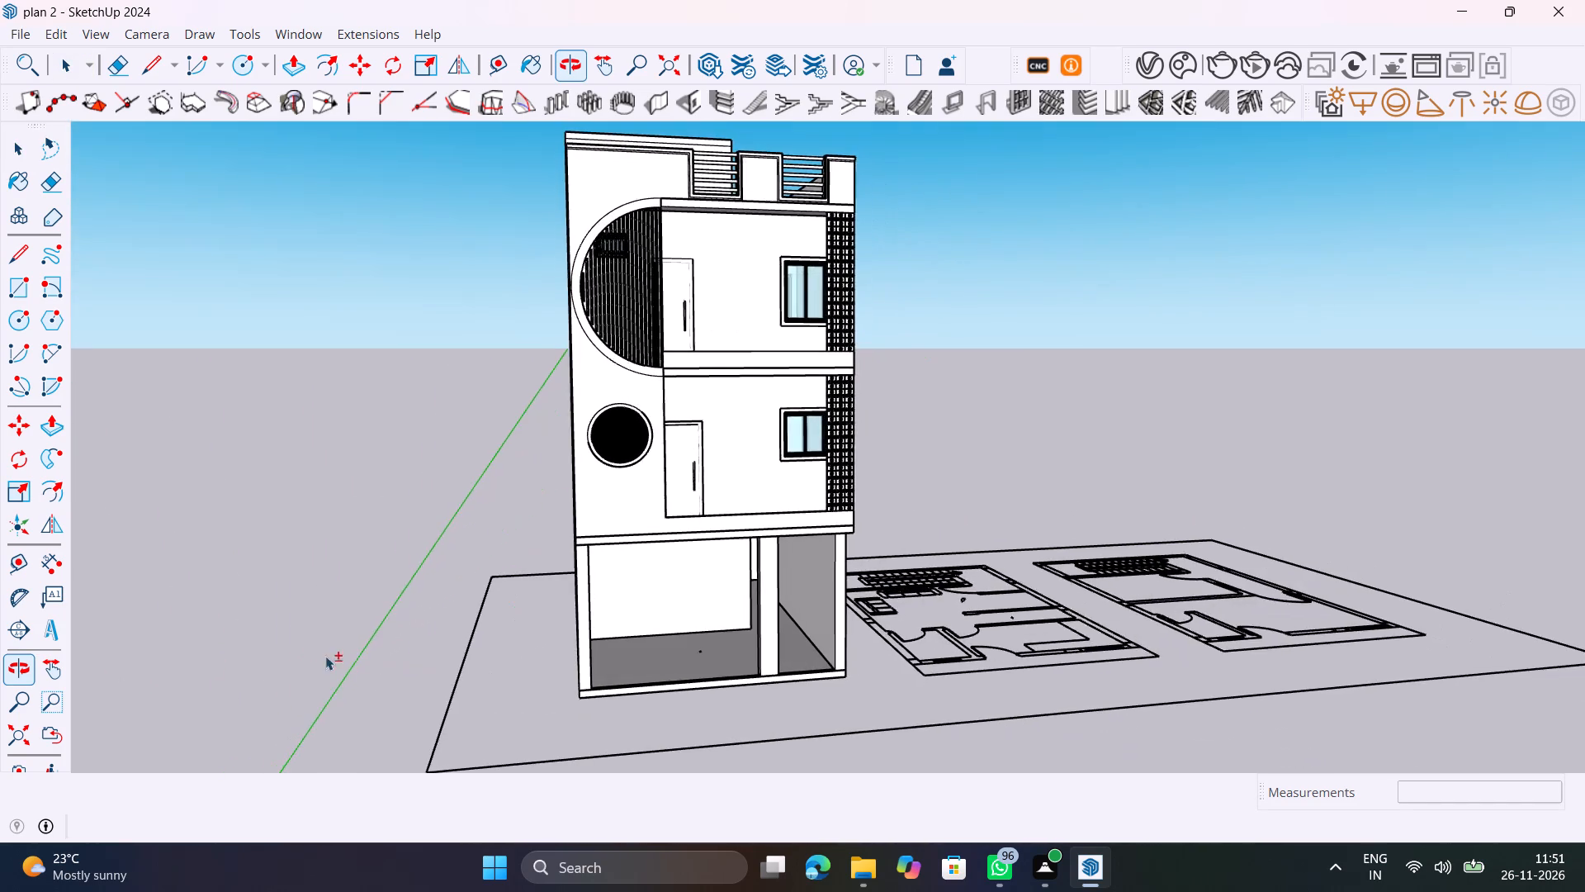
shift+middle_drag(325, 656, 324, 656)
shift+scroll(699, 588, up, 1)
shift+middle_drag(700, 590, 466, 785)
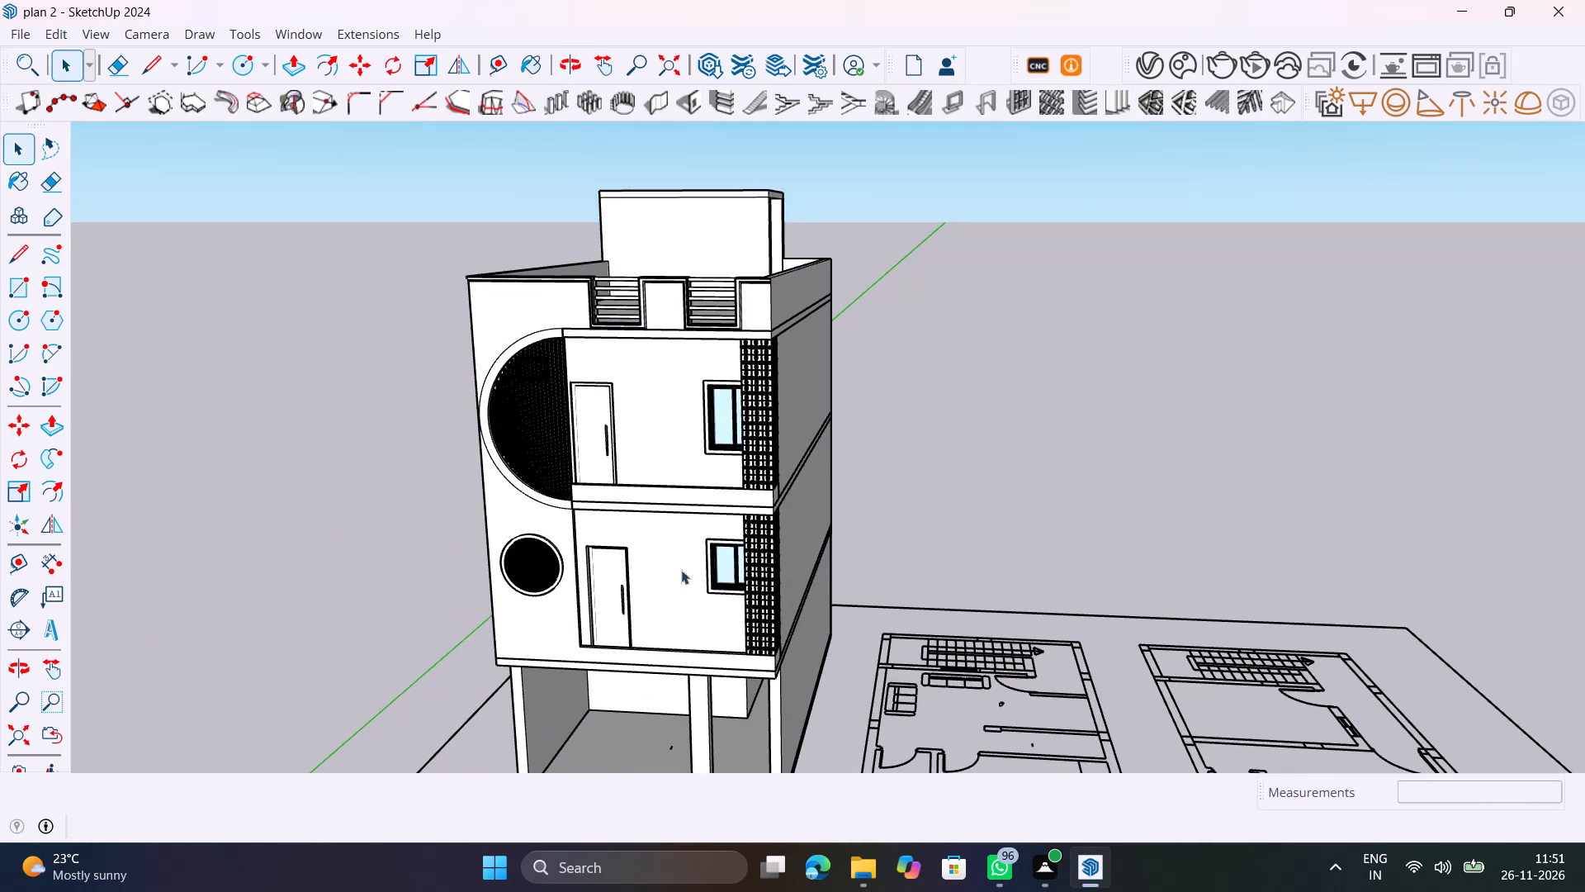
scroll(740, 493, up, 9)
middle_drag(743, 495, 764, 611)
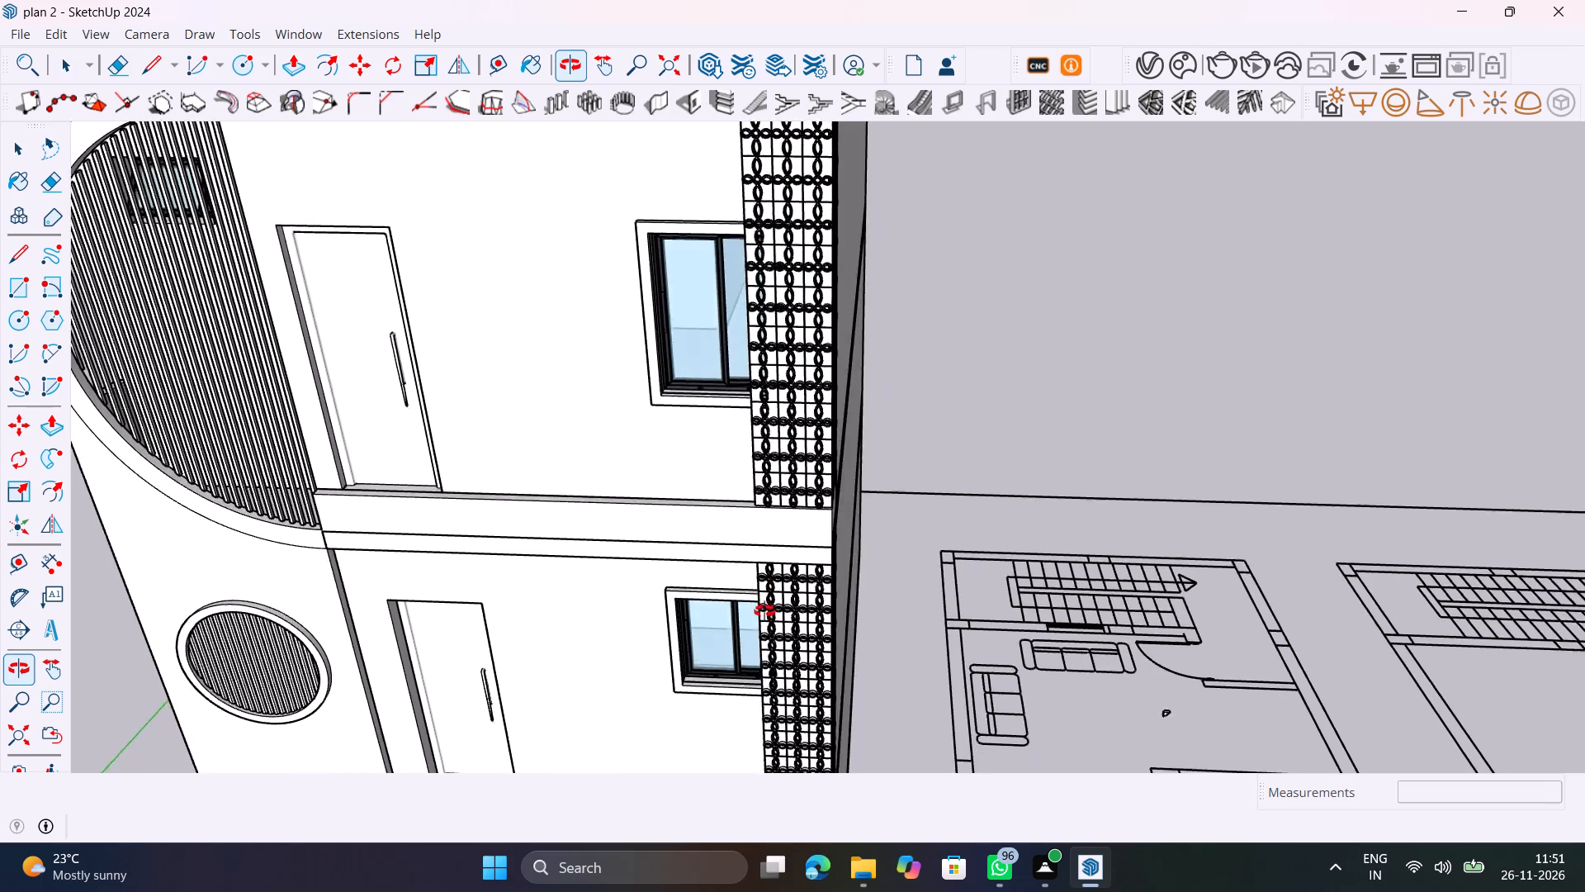
middle_drag(764, 611, 766, 785)
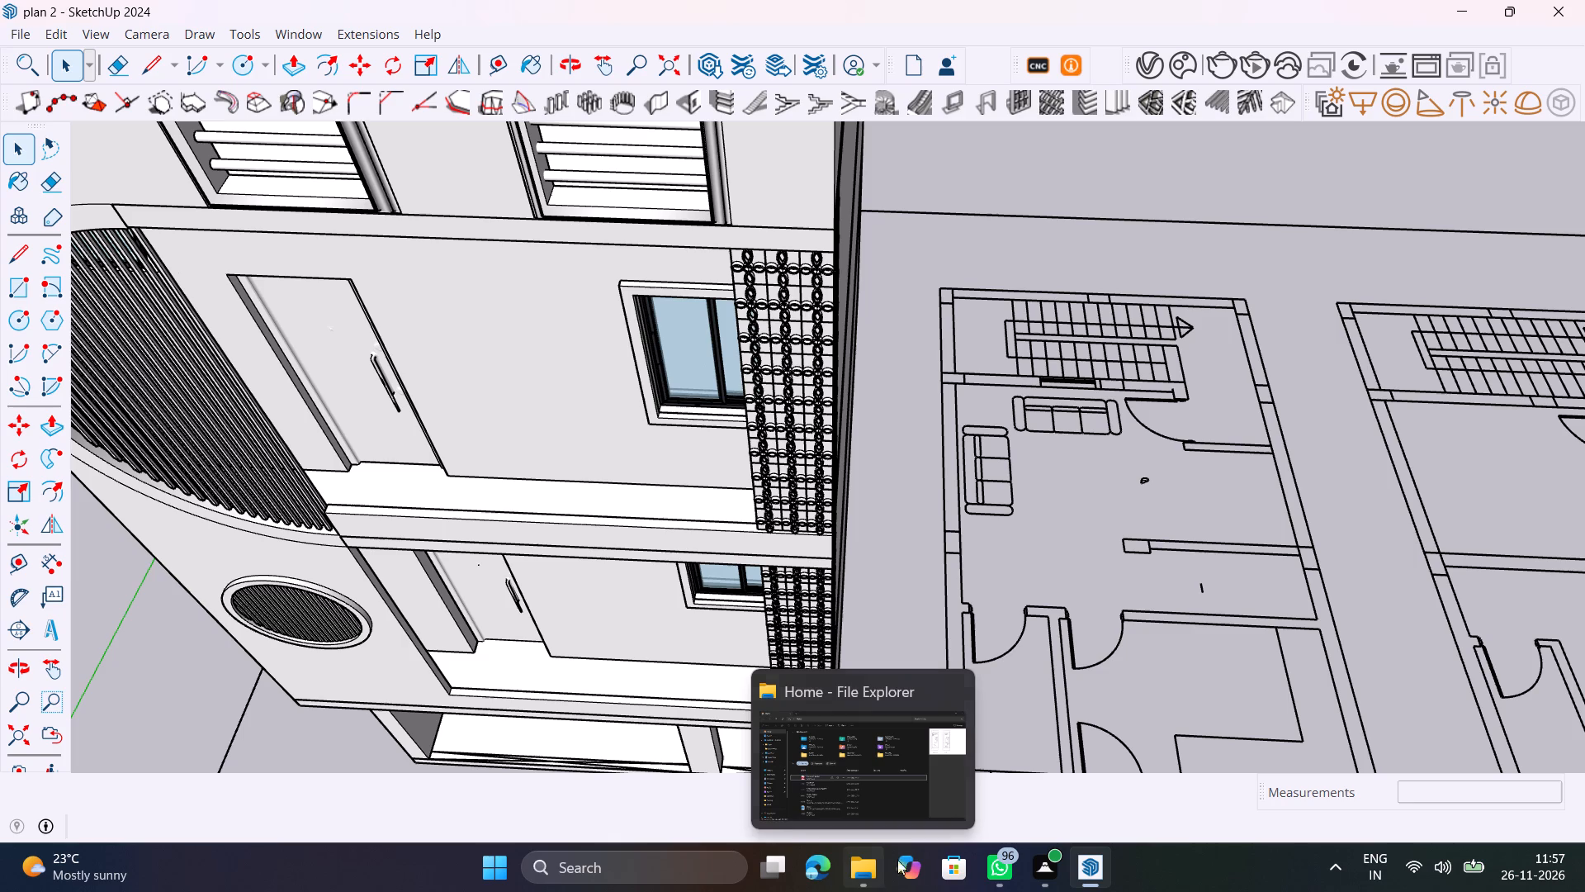
click(220, 700)
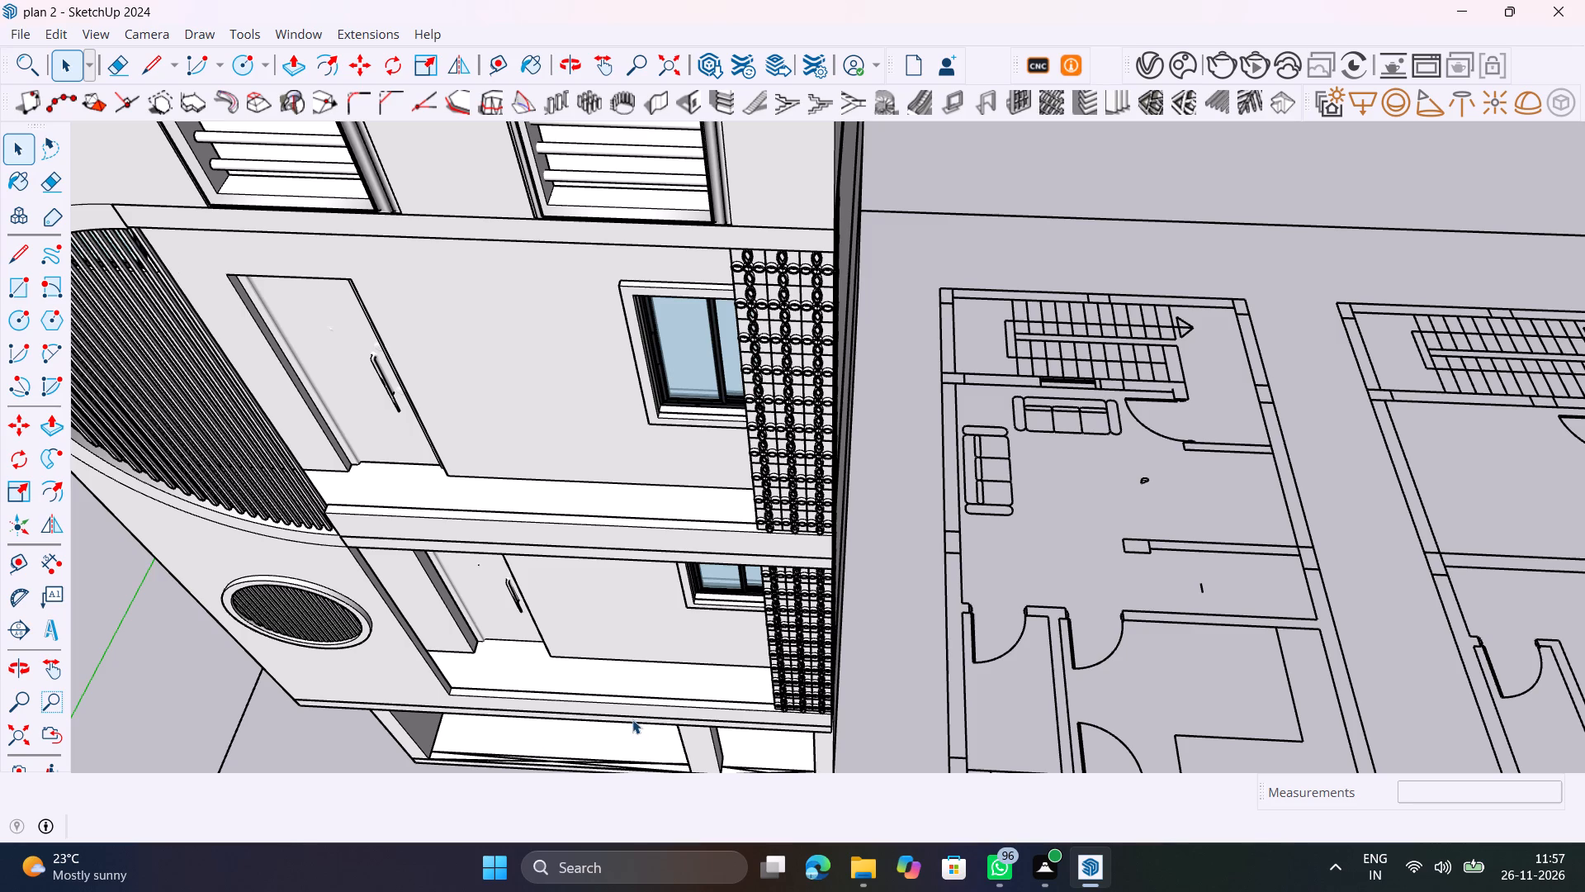
Render a V-Ray preview of the upper front facade with both louvre features in view, stop it and close the frame buffer.
scroll(737, 661, down, 3)
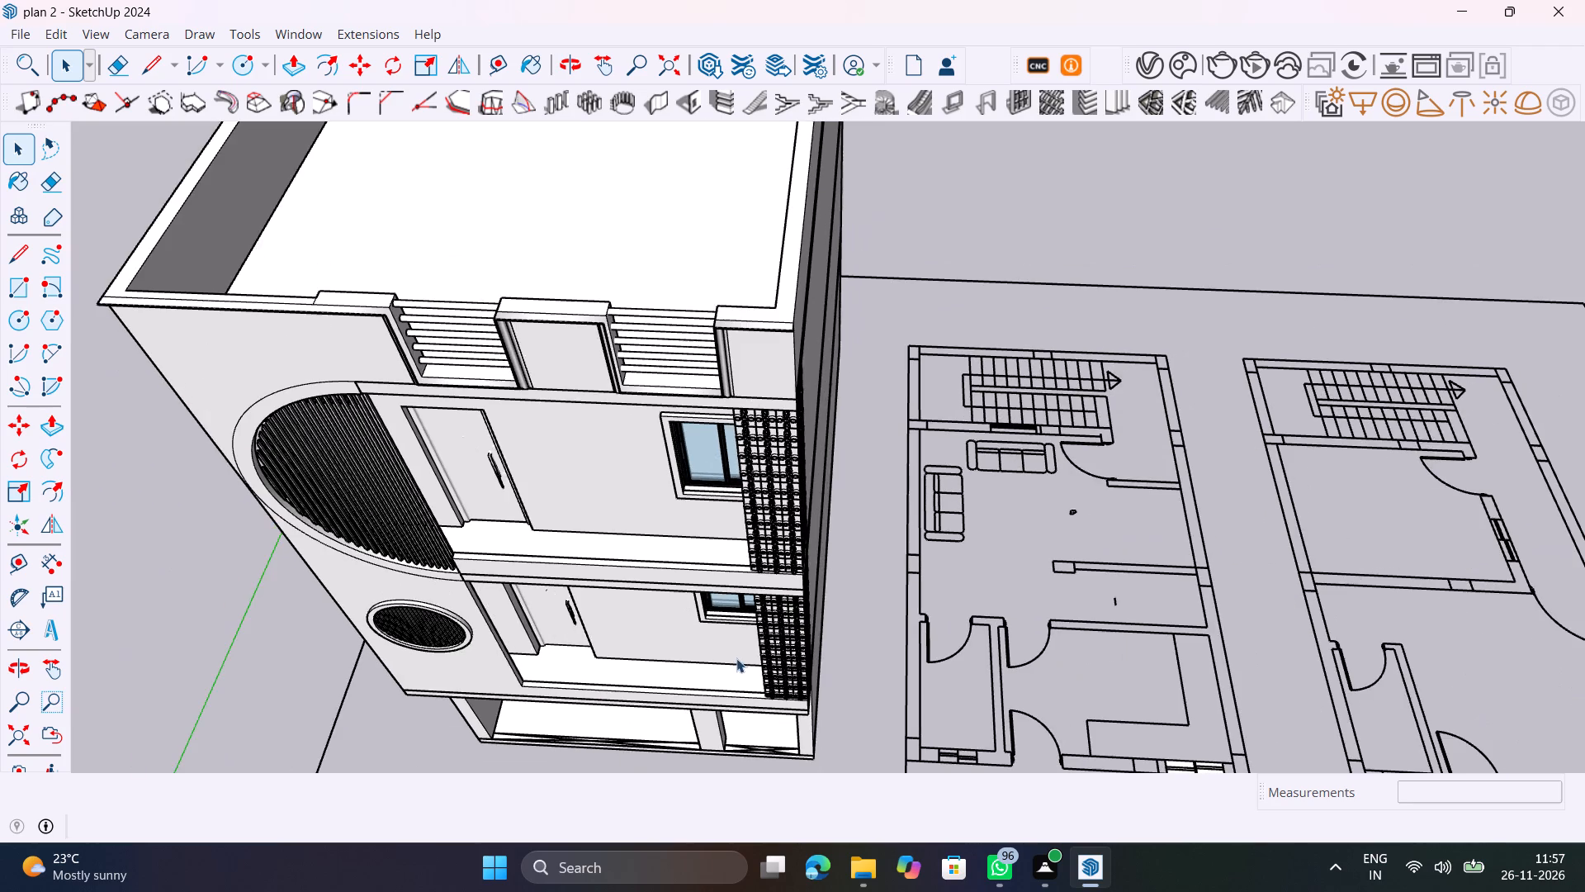
middle_drag(733, 673, 575, 481)
middle_drag(557, 560, 663, 470)
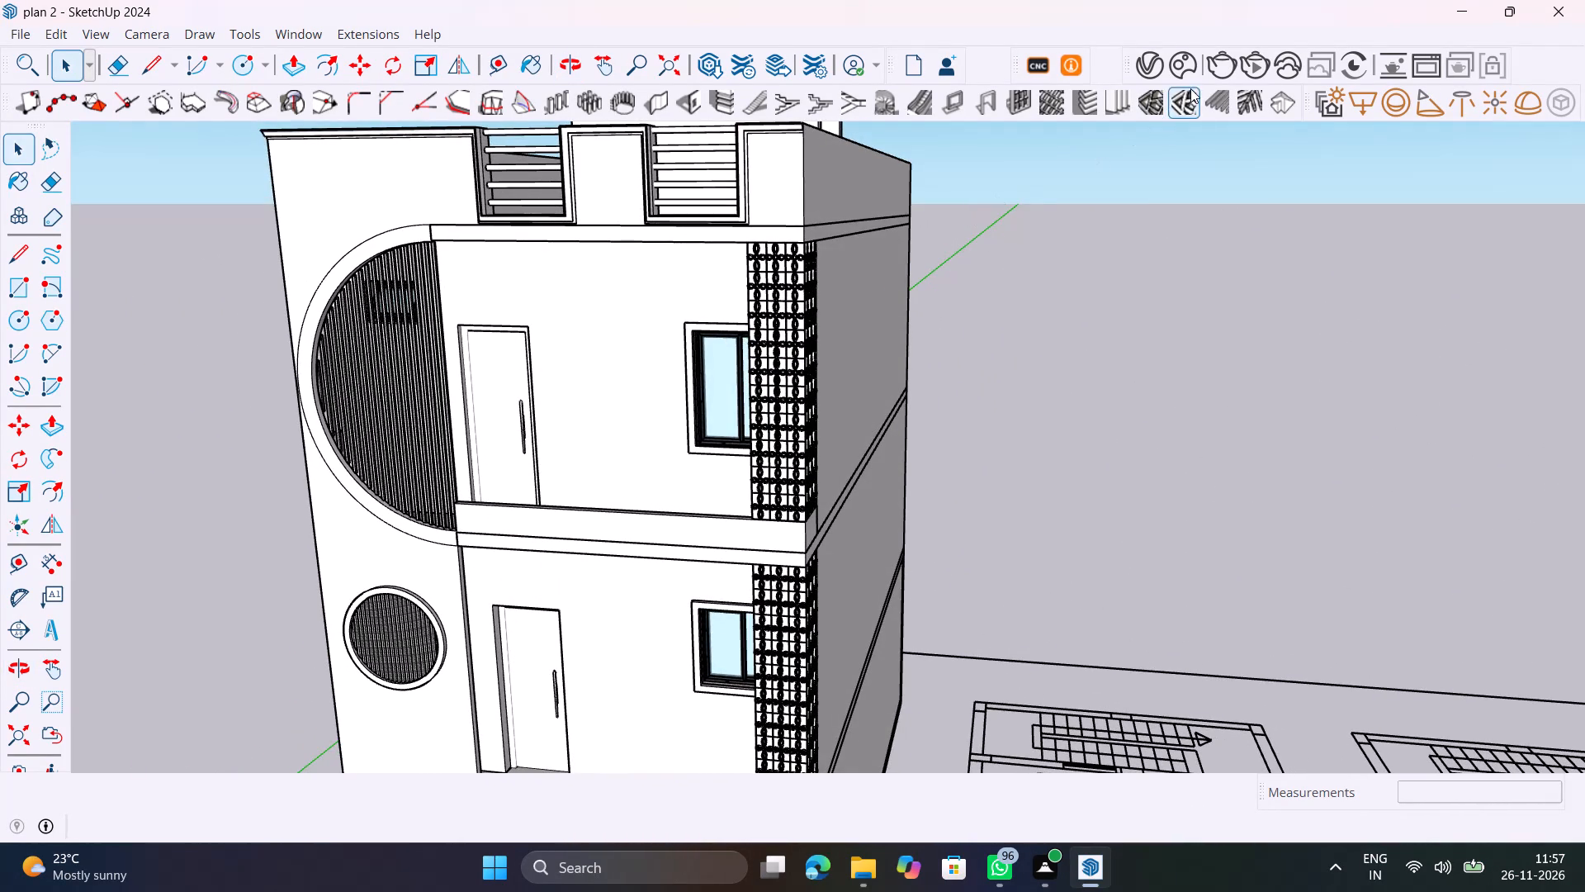
click(1218, 69)
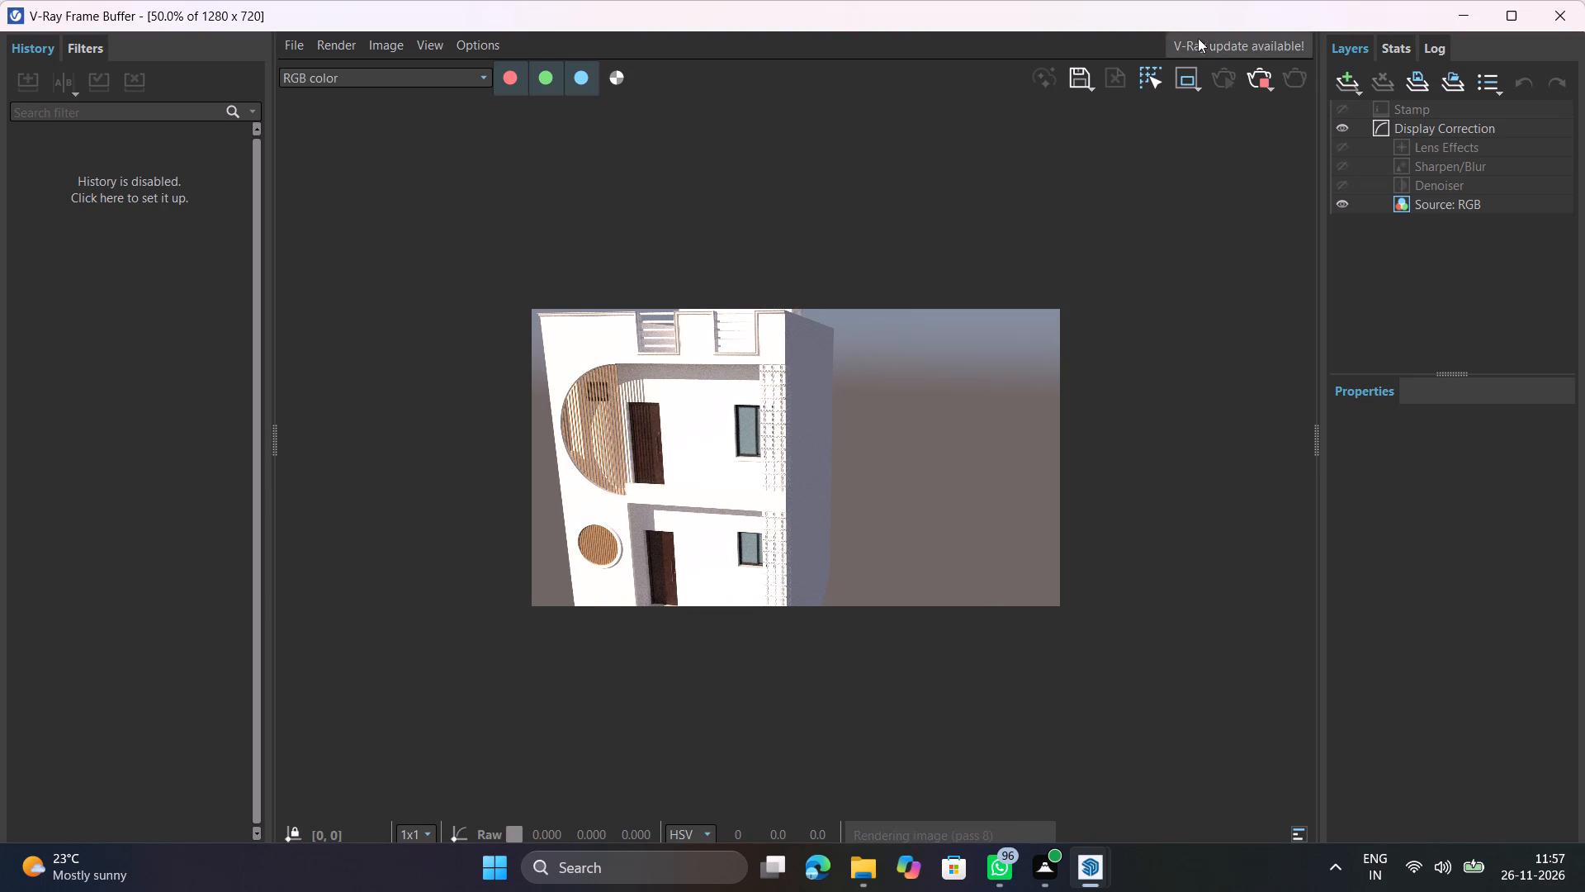
click(1261, 74)
click(1561, 12)
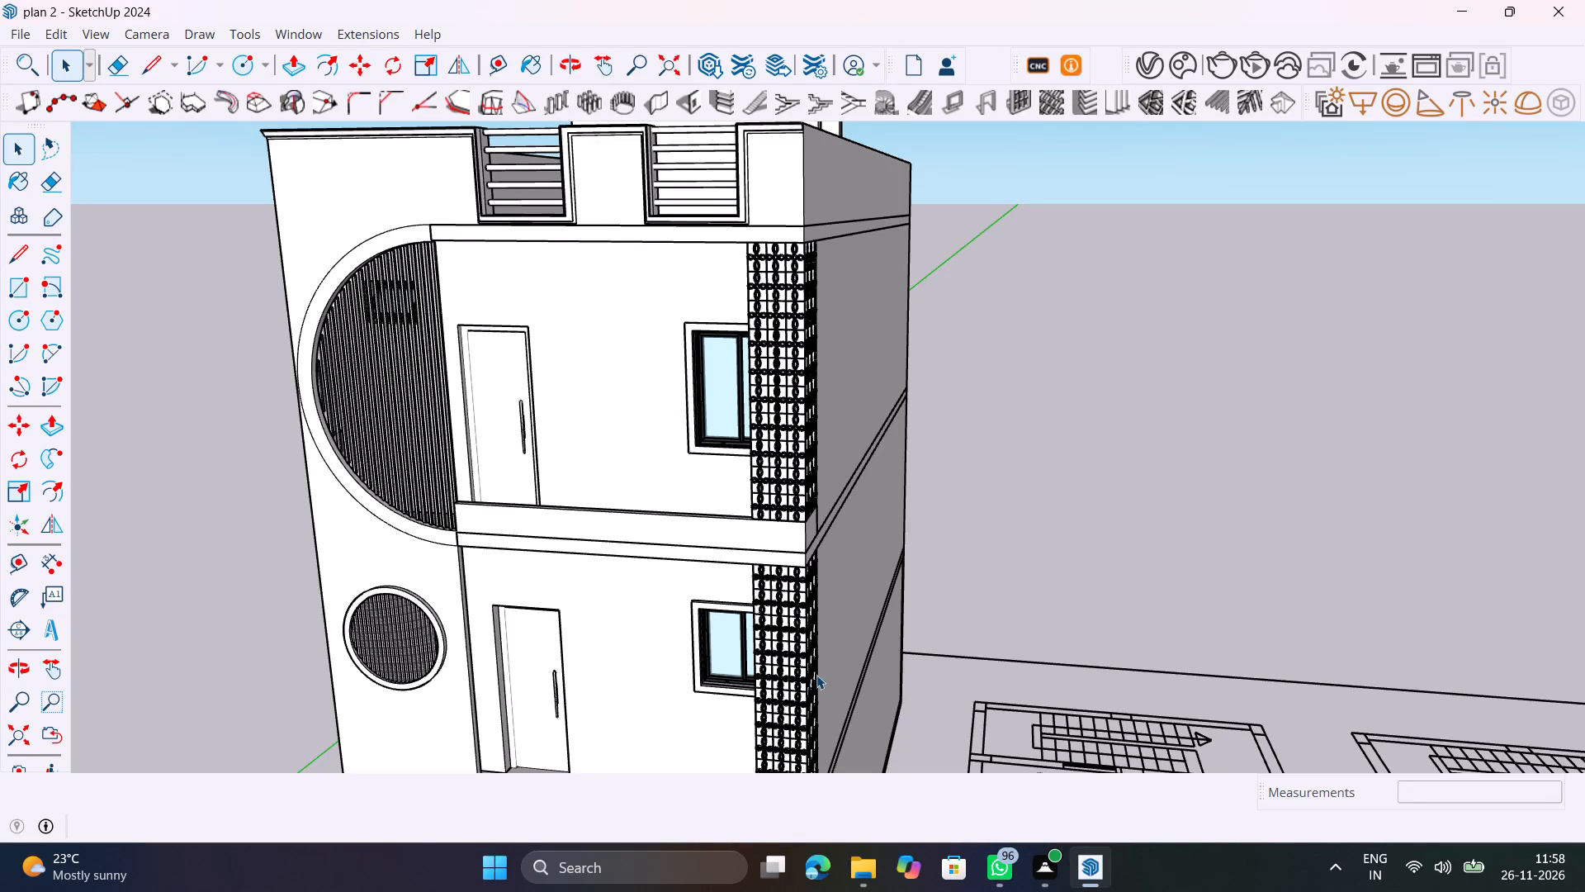
Examine the corner lattice screens and balcony parapets where the front facade meets the side wall.
scroll(816, 675, up, 1)
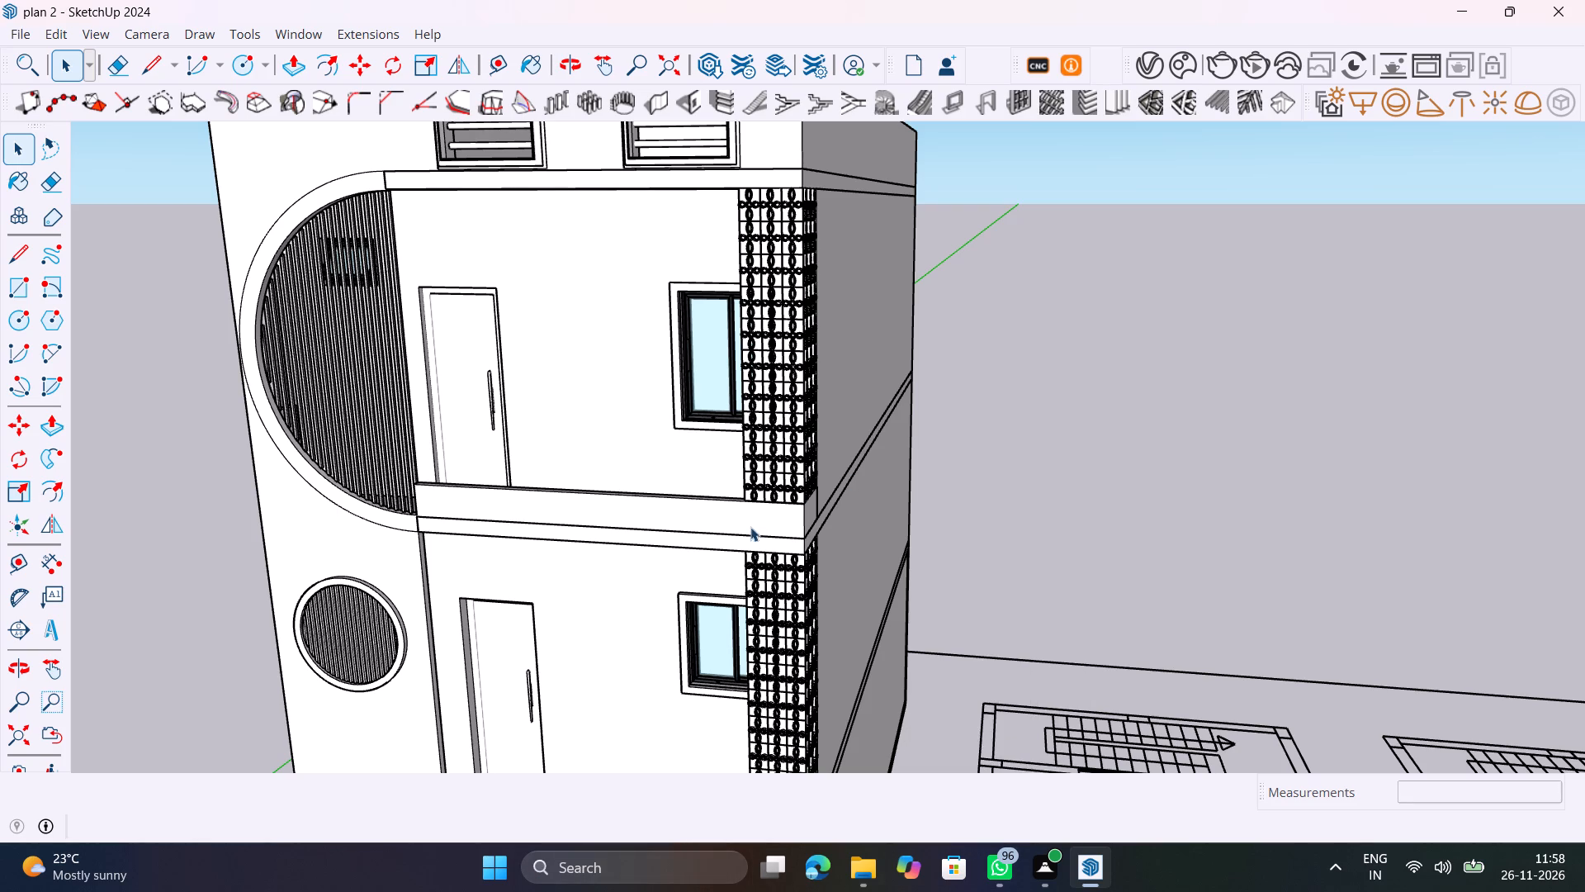
scroll(754, 542, up, 4)
middle_drag(749, 553, 648, 552)
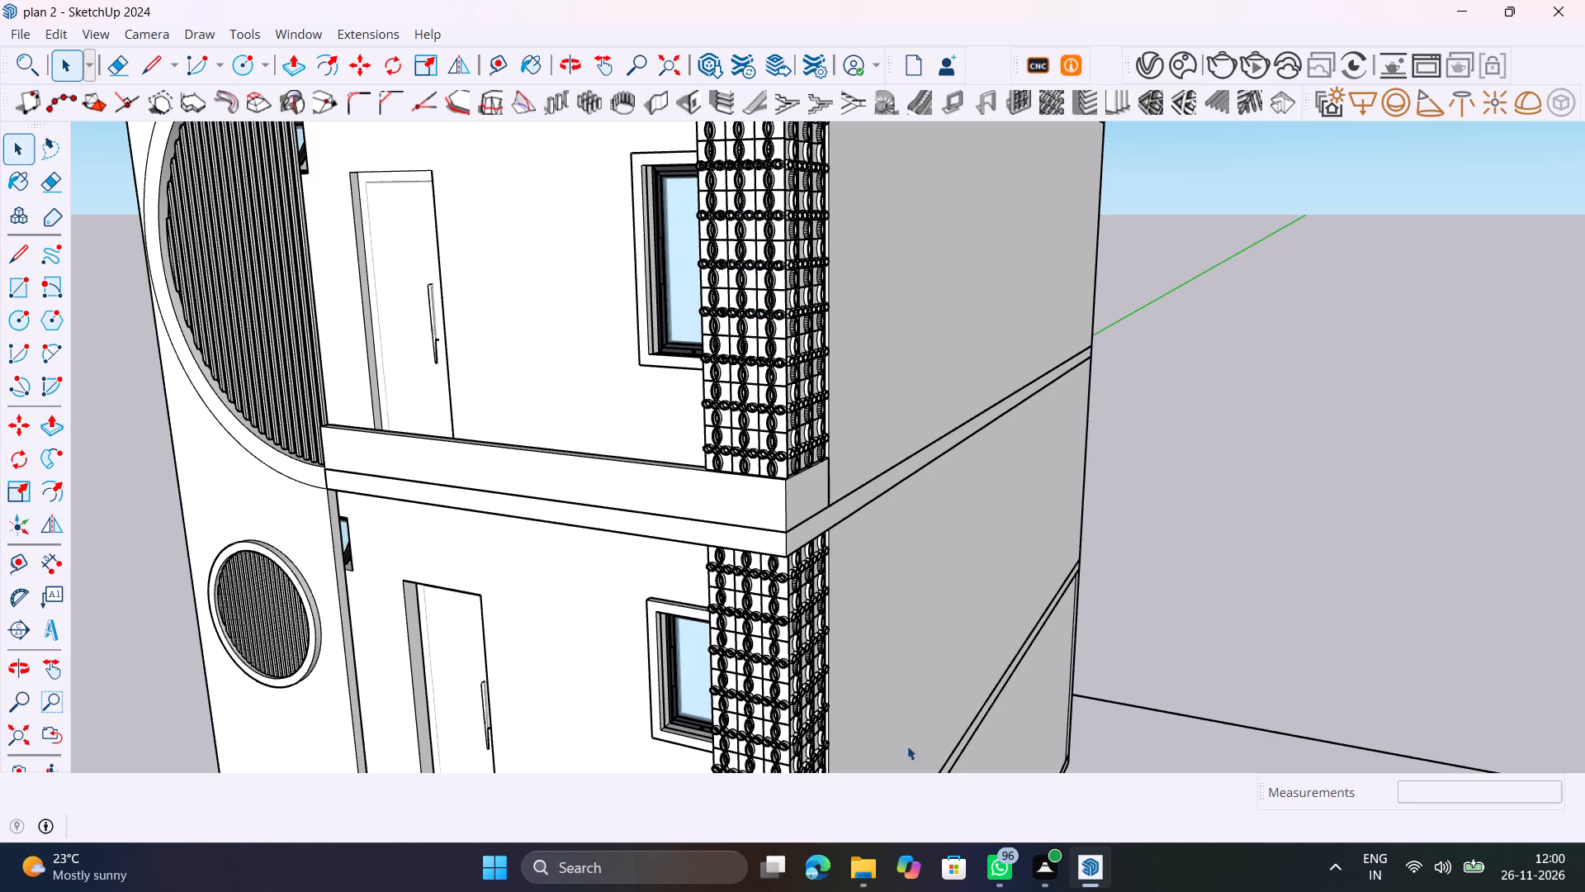
scroll(527, 501, down, 5)
middle_drag(622, 560, 491, 556)
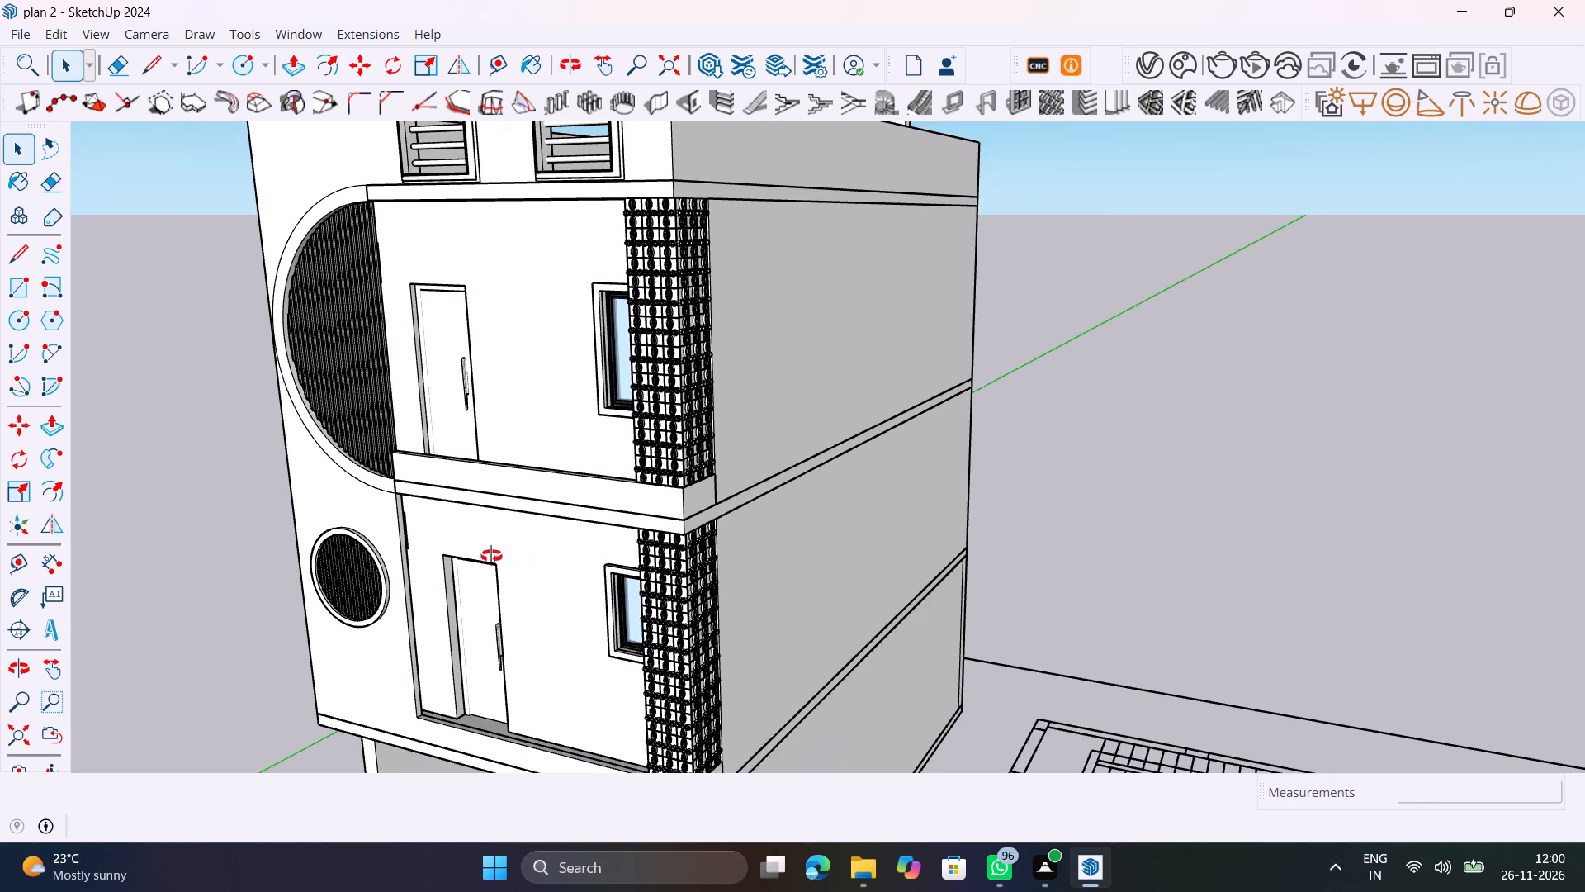
middle_drag(491, 556, 449, 563)
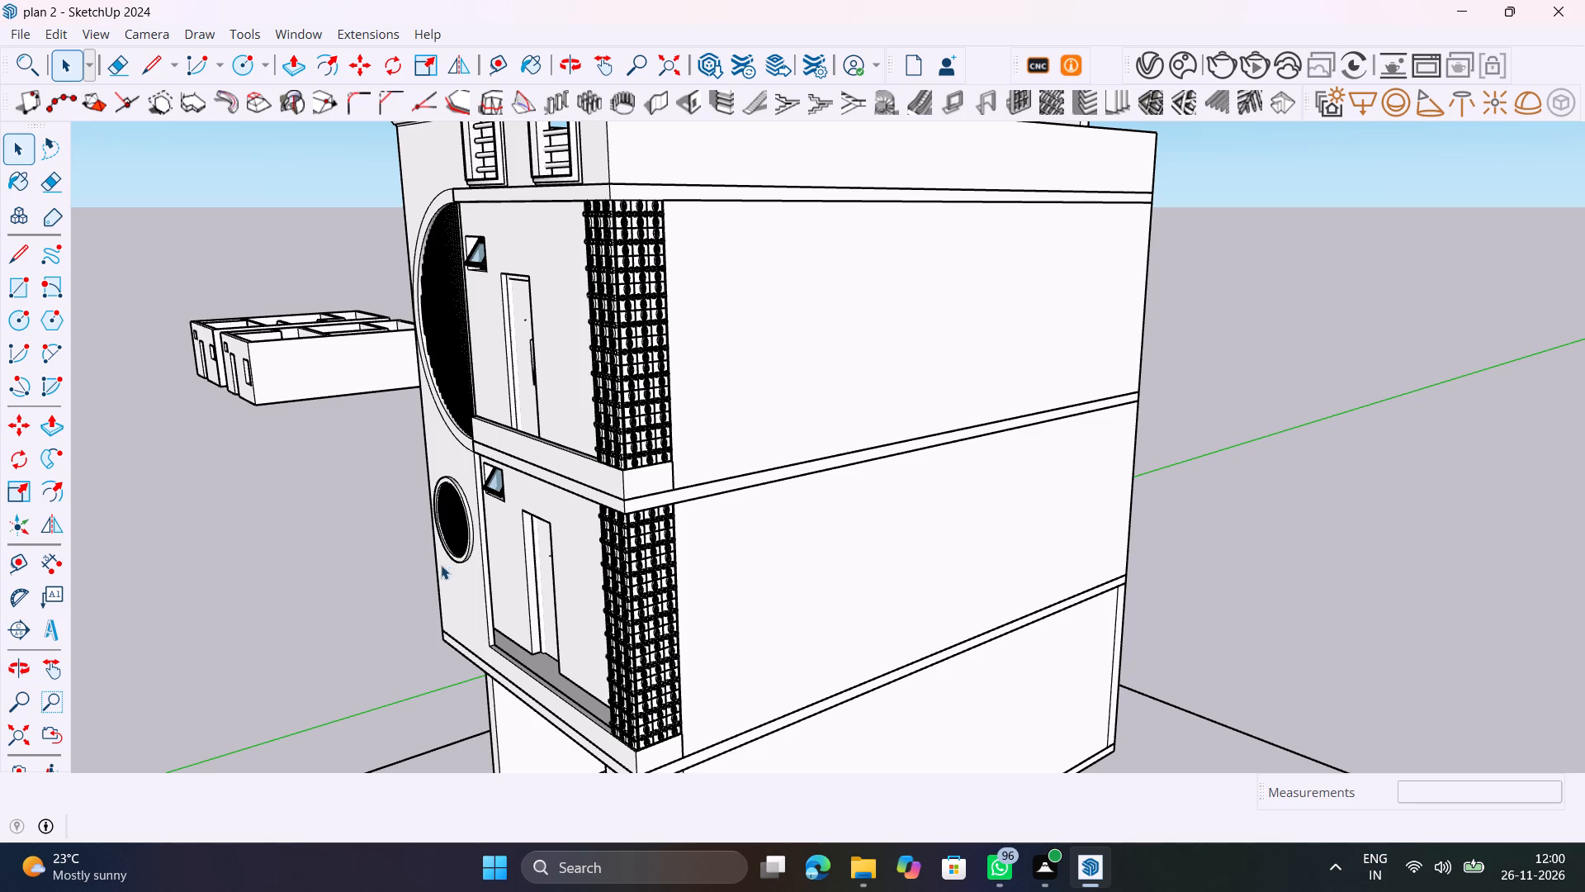
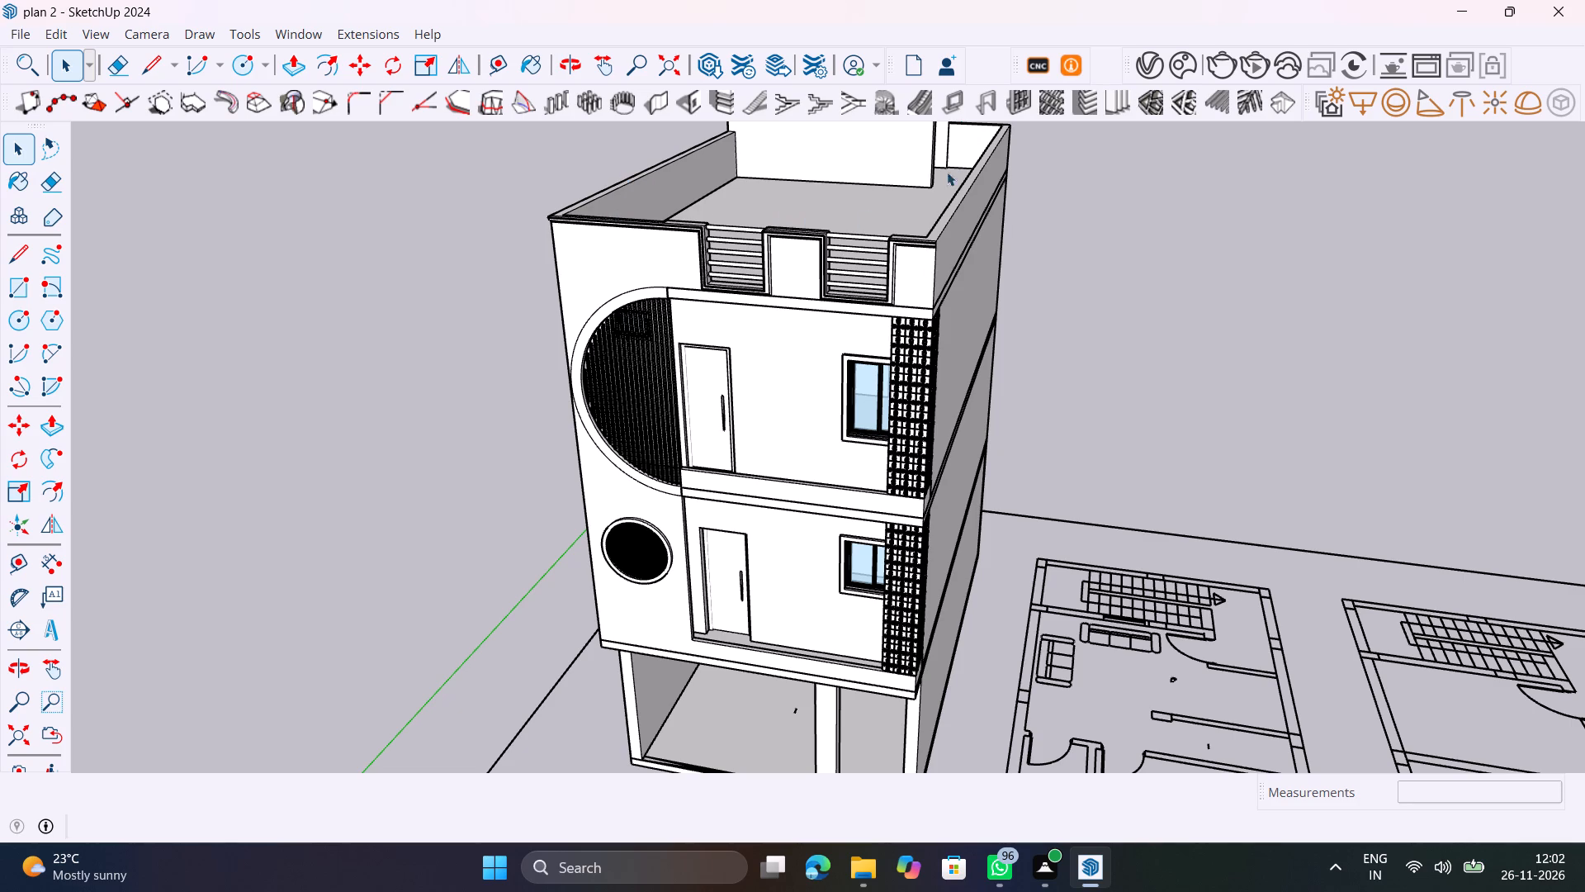
Examine the whole building from the front and the side wall, including both floors' corner lattice screens.
scroll(1035, 316, down, 2)
middle_drag(1013, 330, 660, 289)
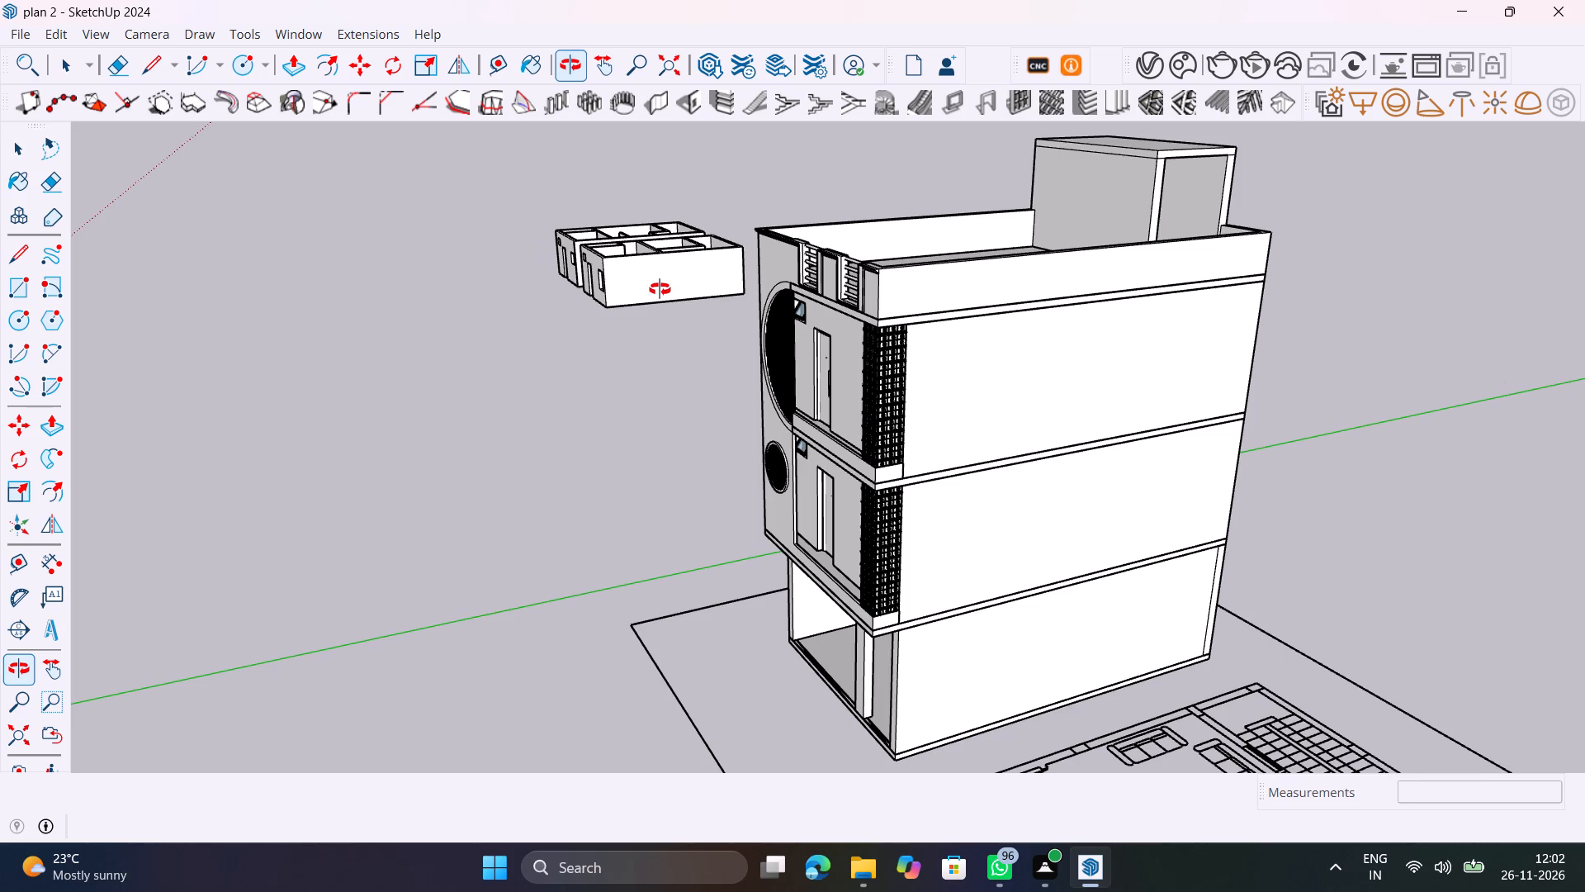
middle_drag(660, 289, 958, 292)
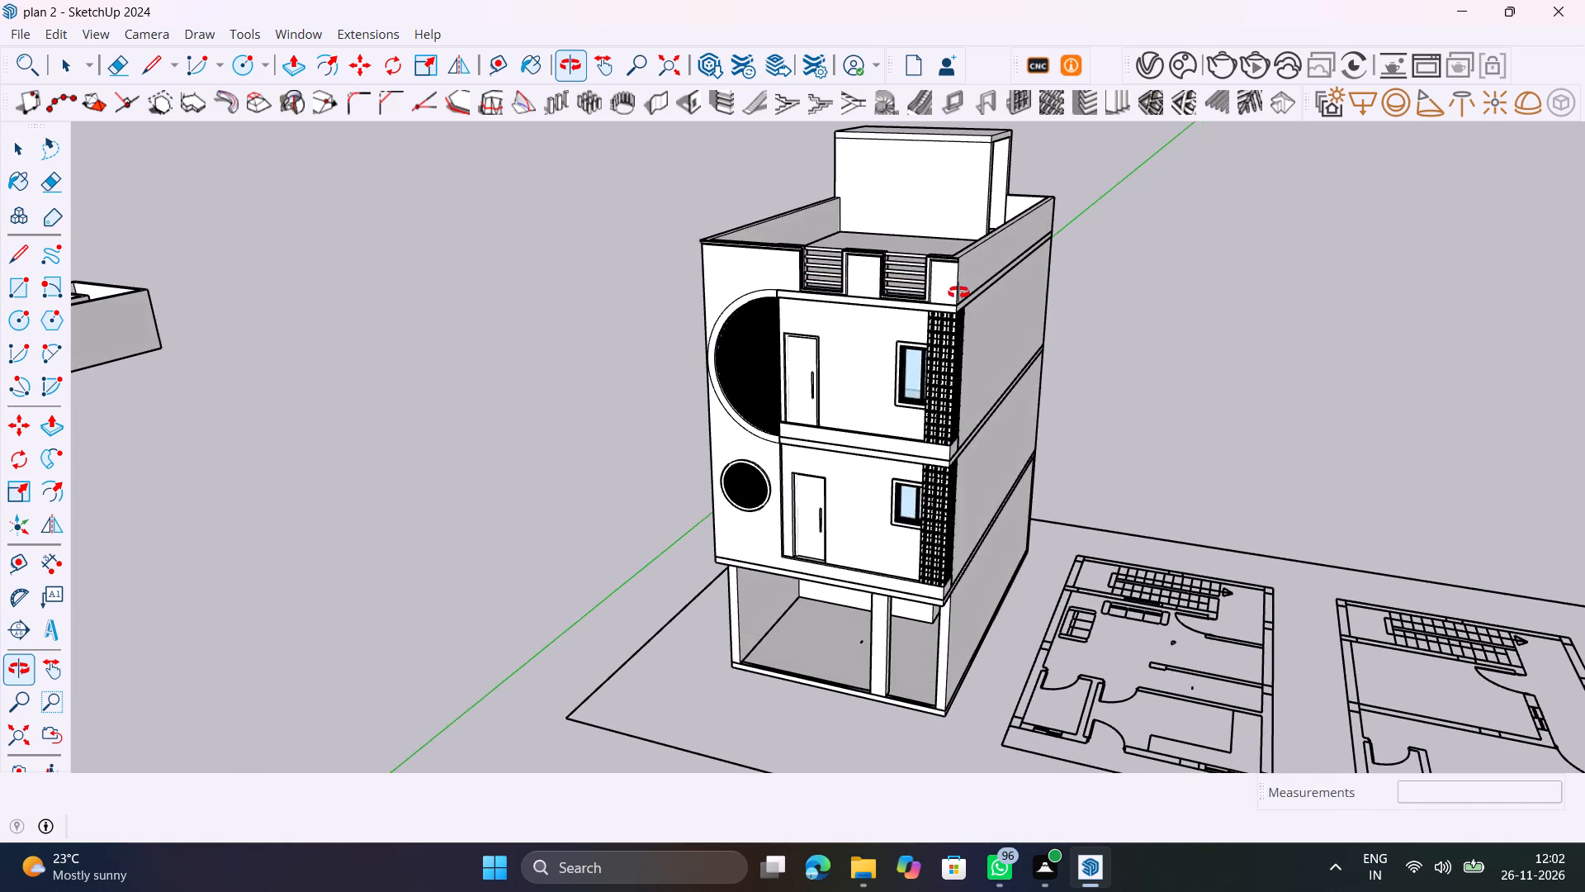
middle_drag(958, 292, 958, 295)
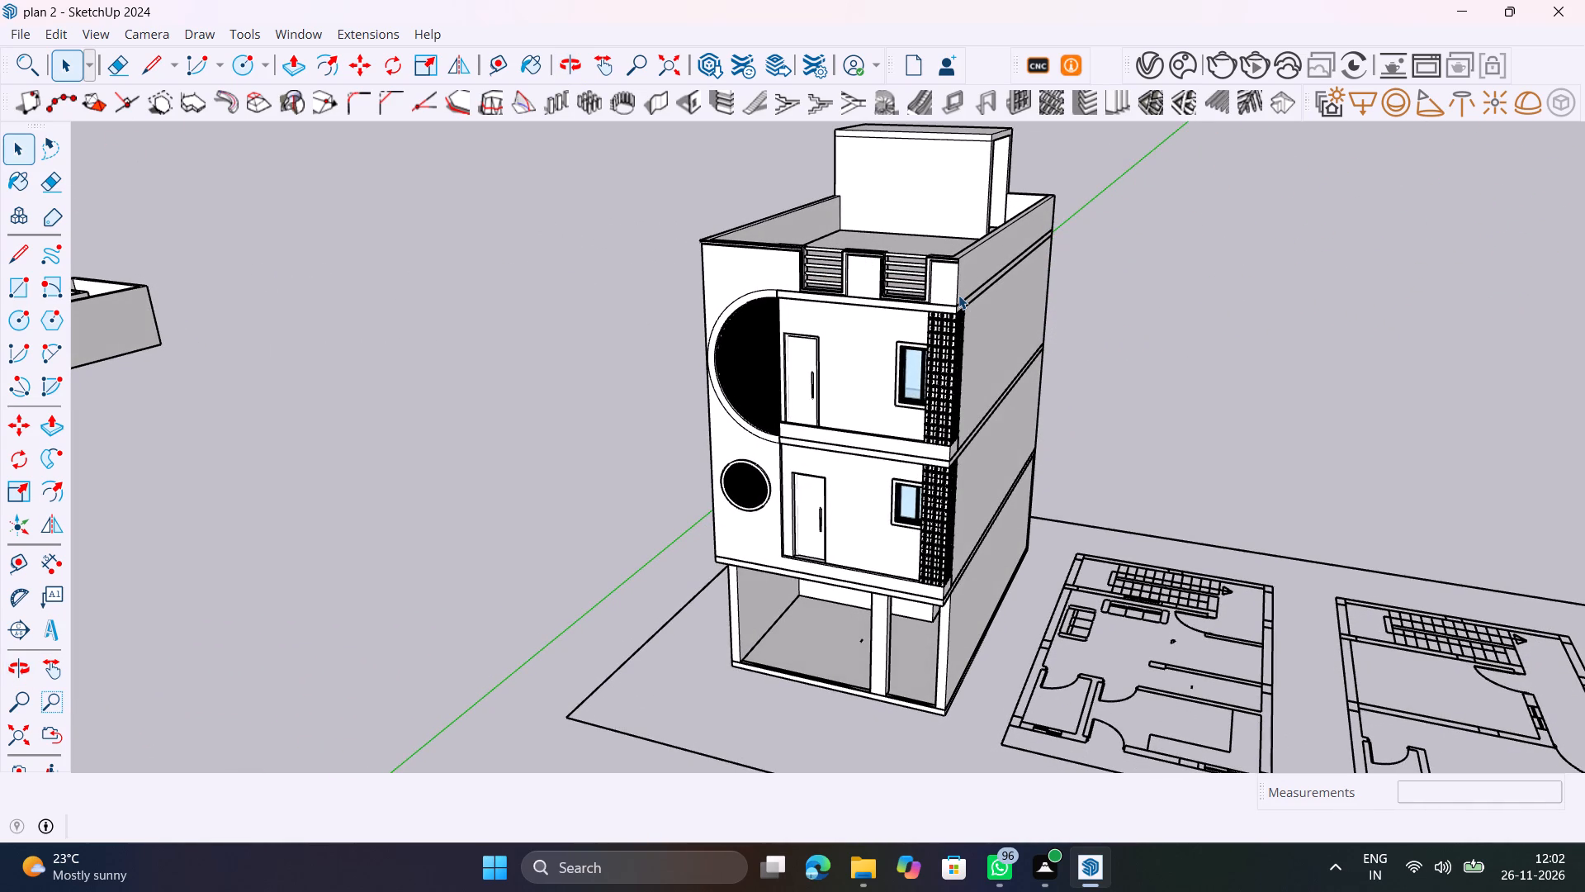
scroll(959, 295, up, 3)
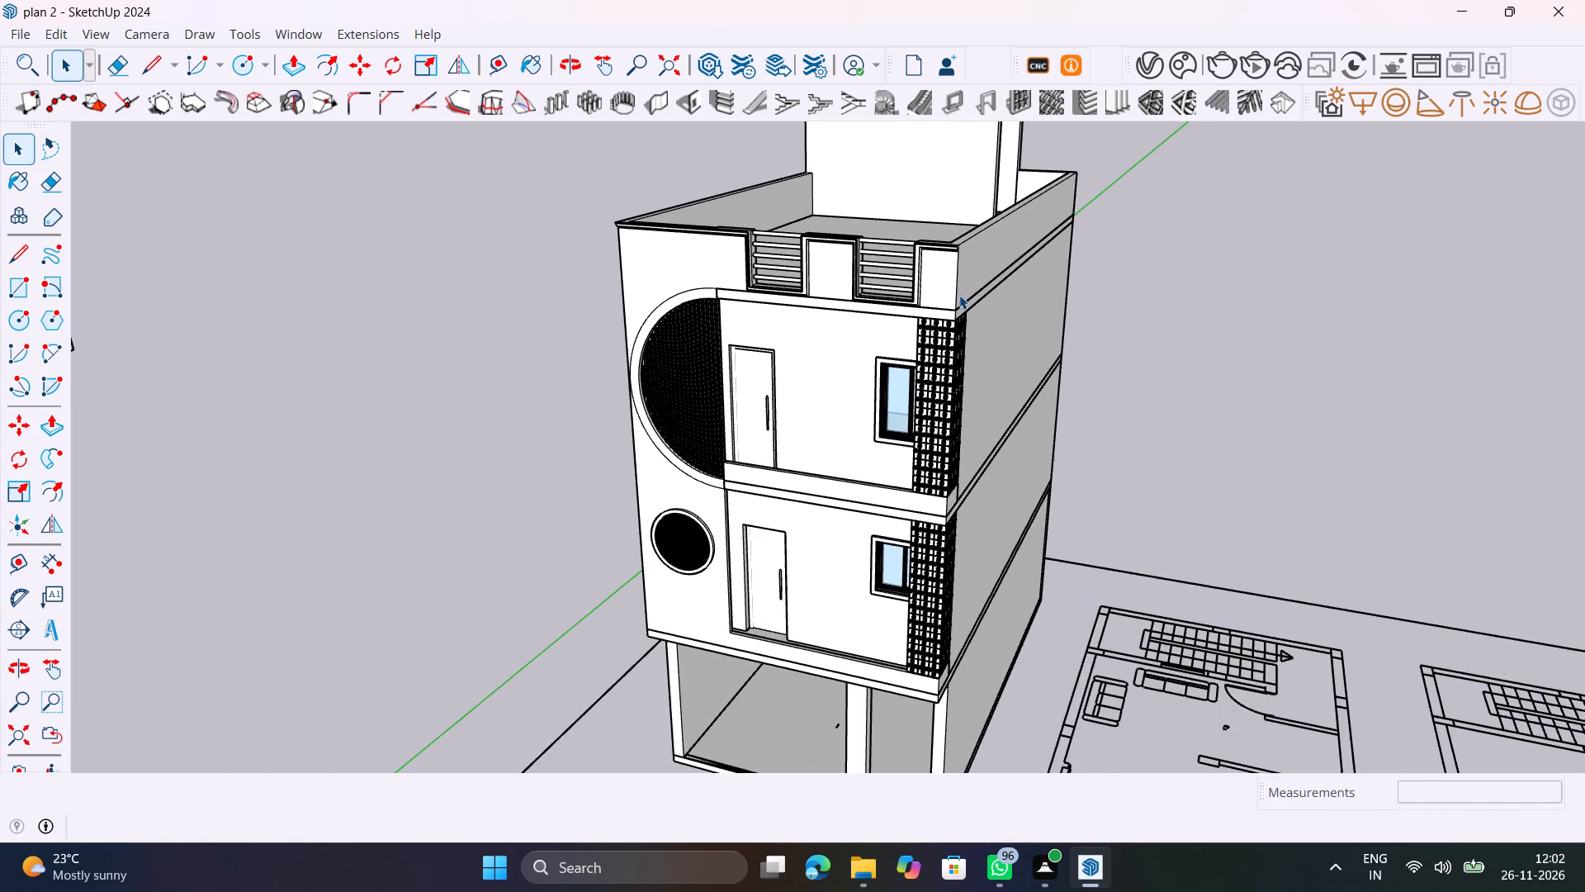
scroll(959, 295, up, 3)
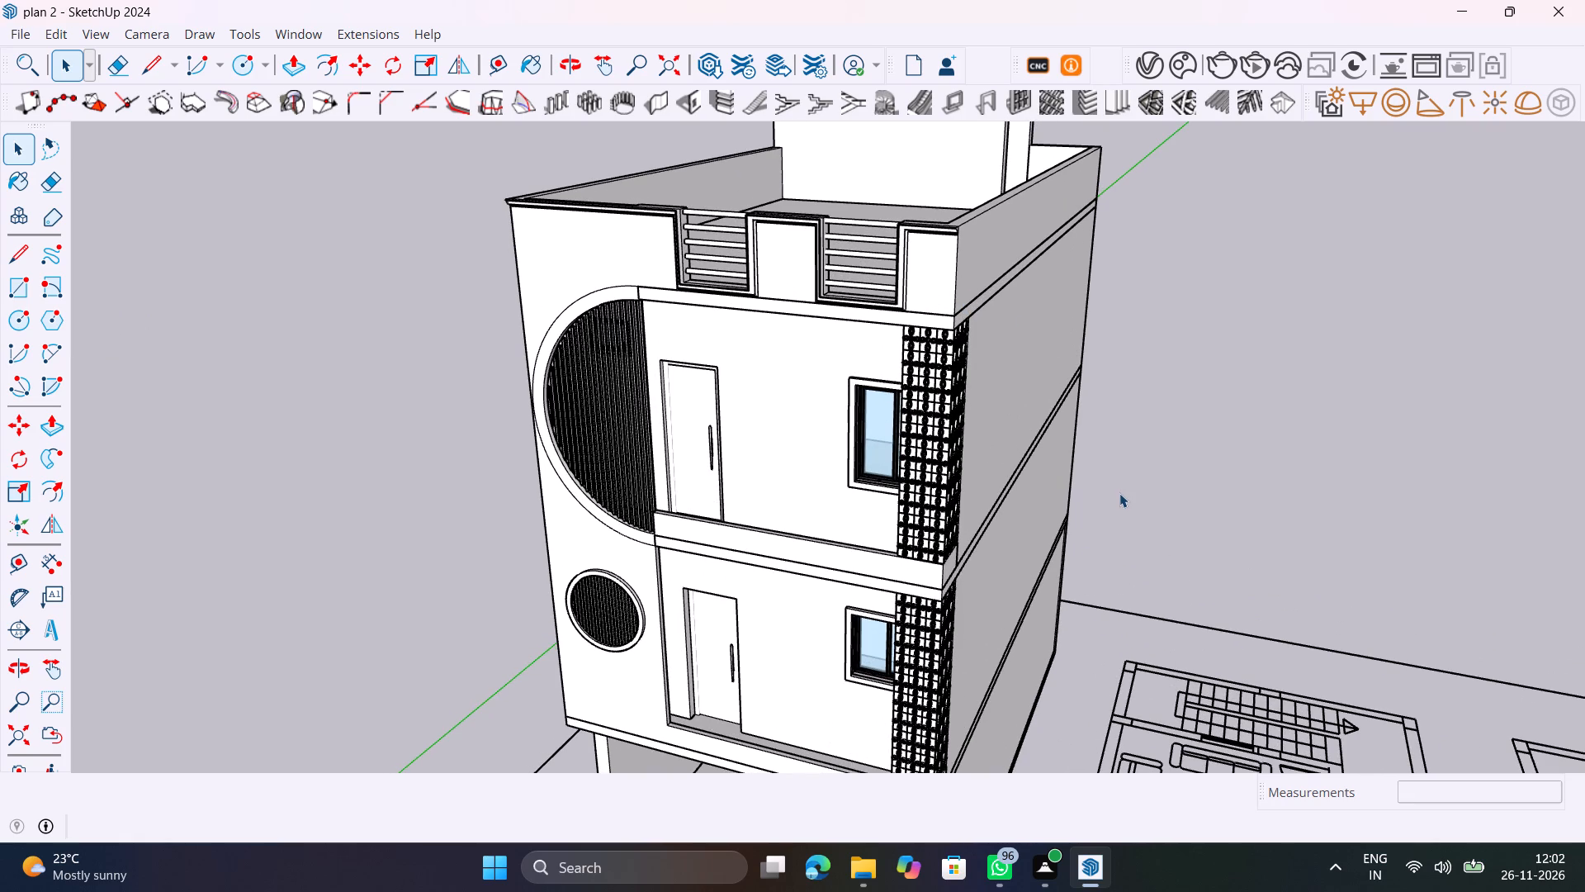
middle_drag(1105, 491, 655, 419)
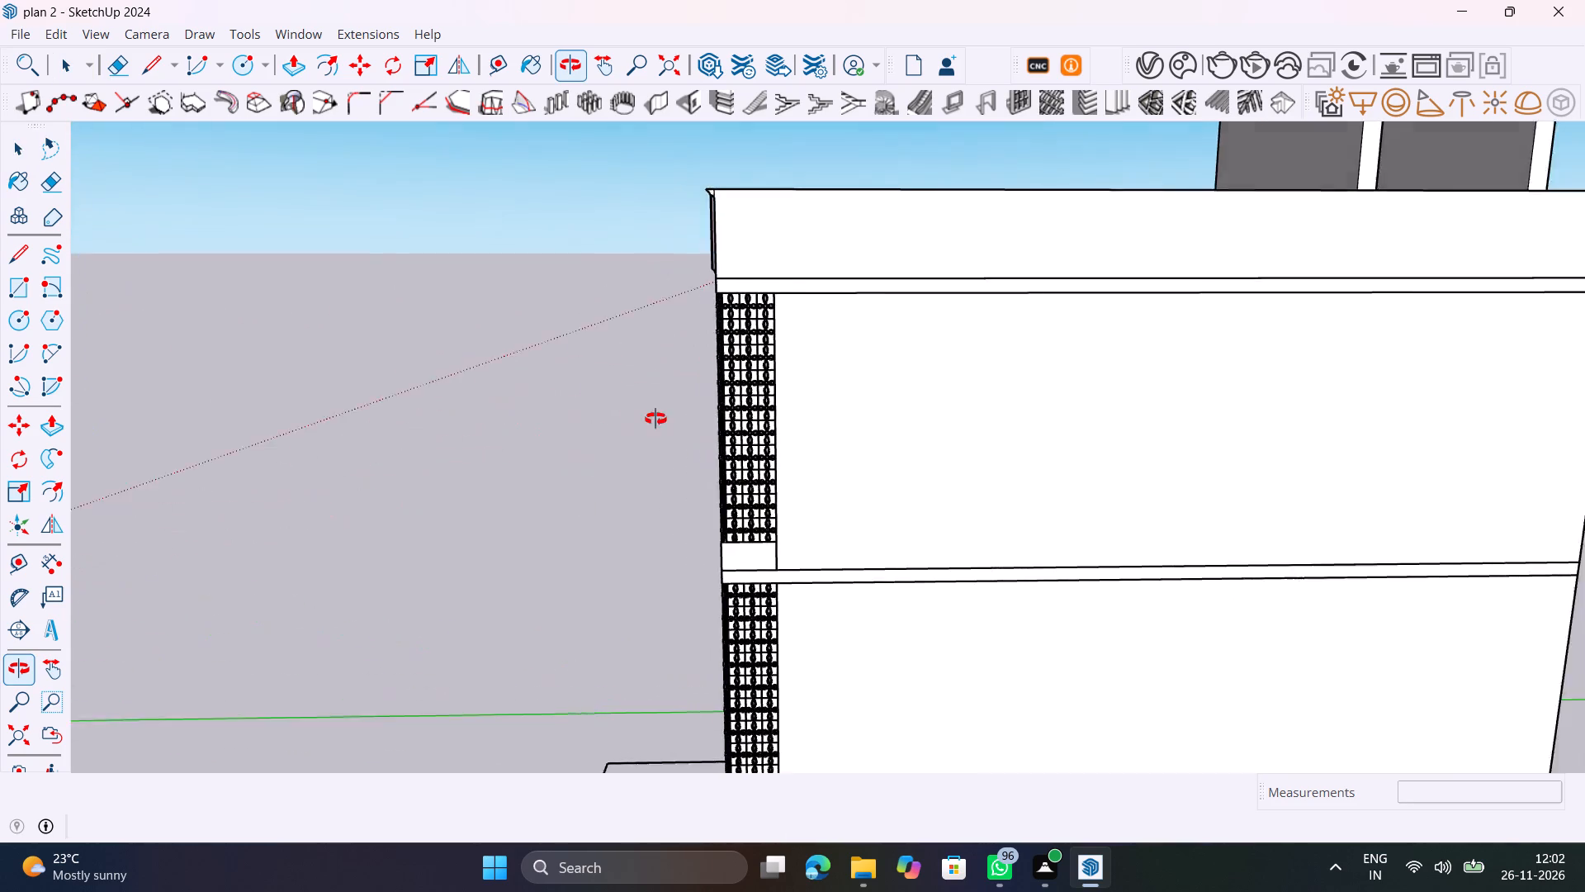
middle_drag(655, 419, 911, 505)
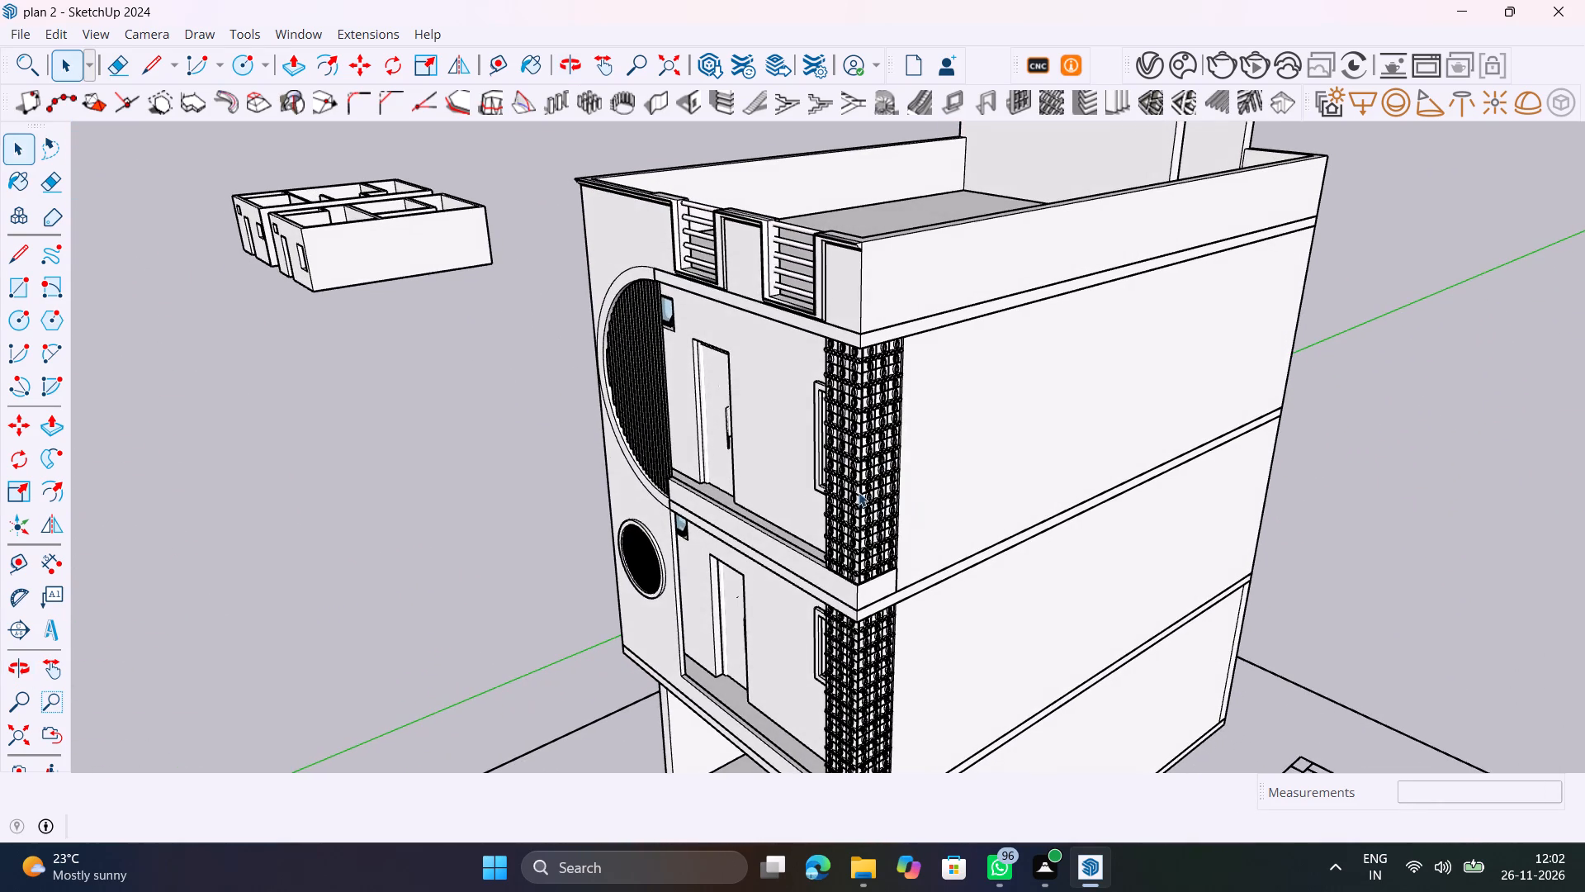
Examine the upper floor's side lattice panel up close, including its ring pattern and how it sits against the front panel.
scroll(891, 420, up, 20)
scroll(891, 420, up, 8)
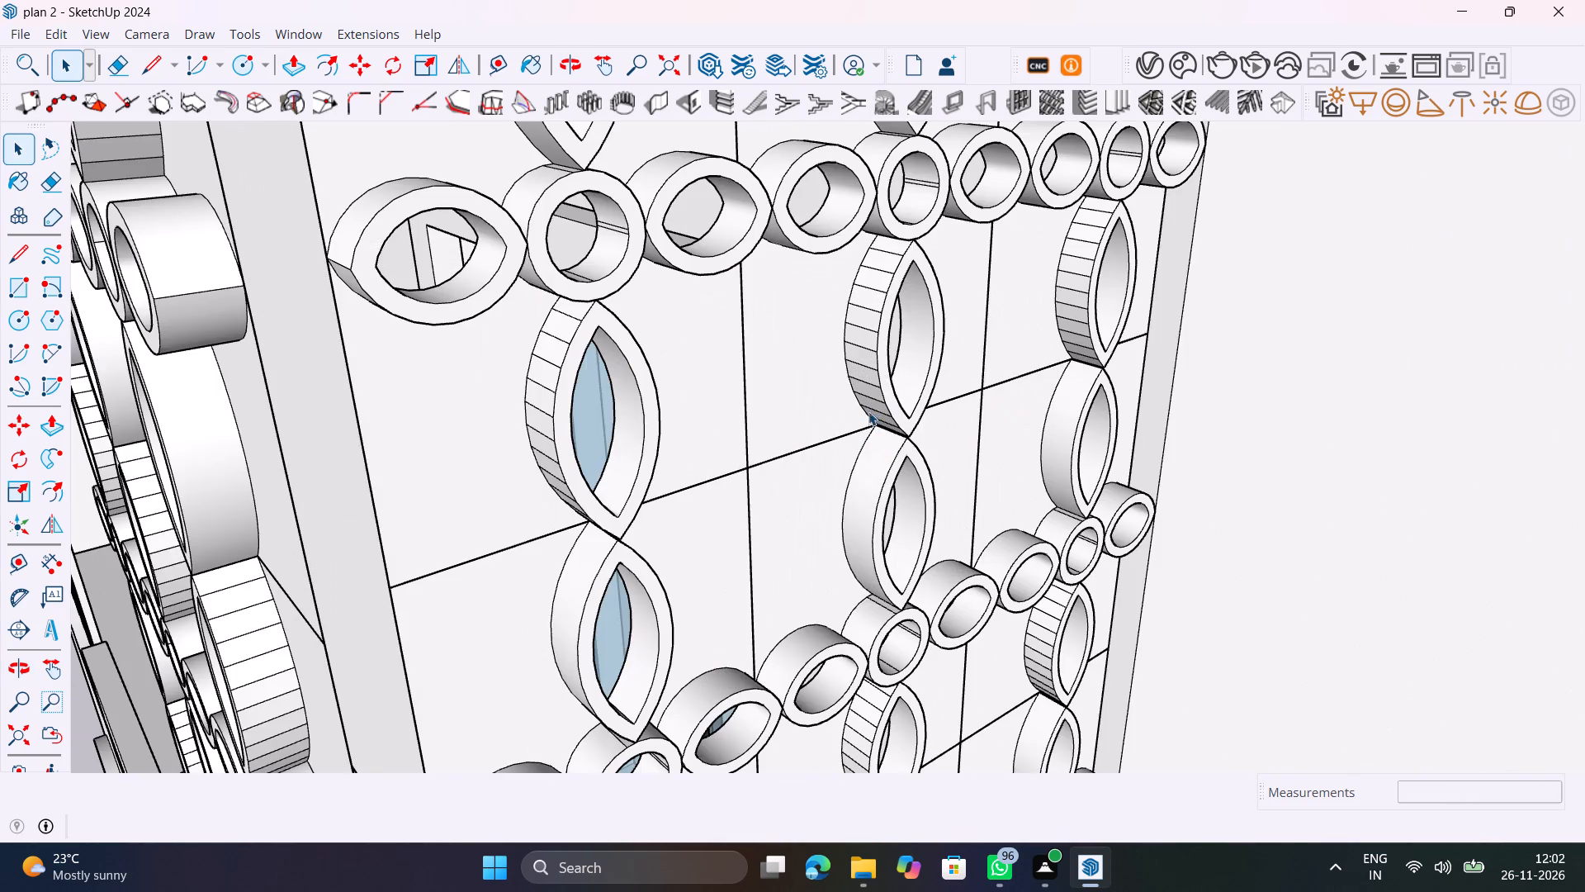
middle_drag(759, 397, 541, 373)
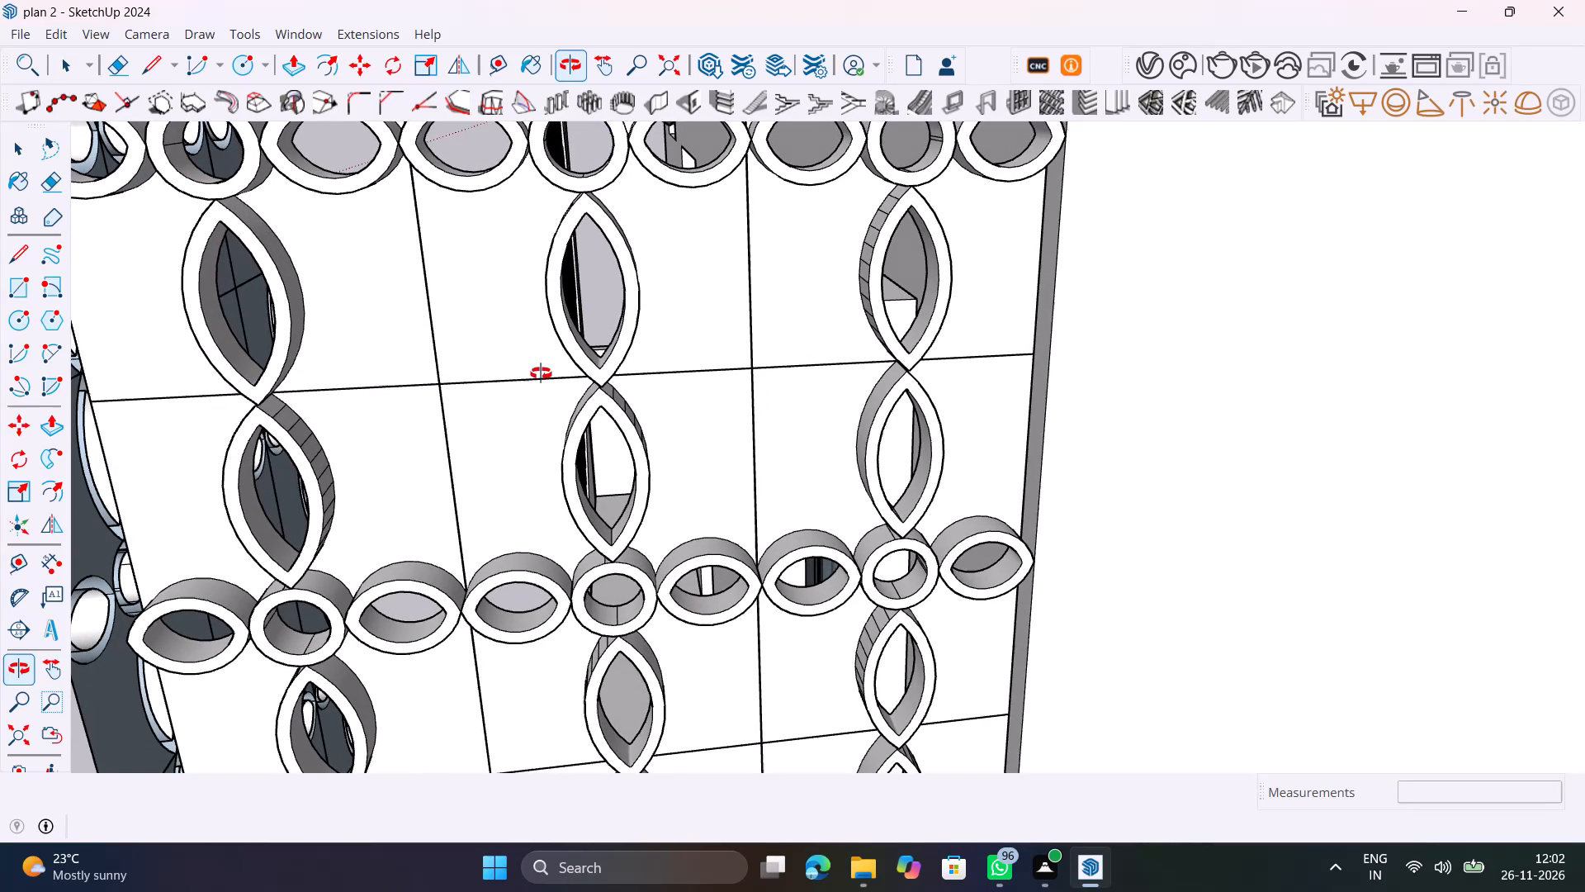
middle_drag(541, 373, 542, 373)
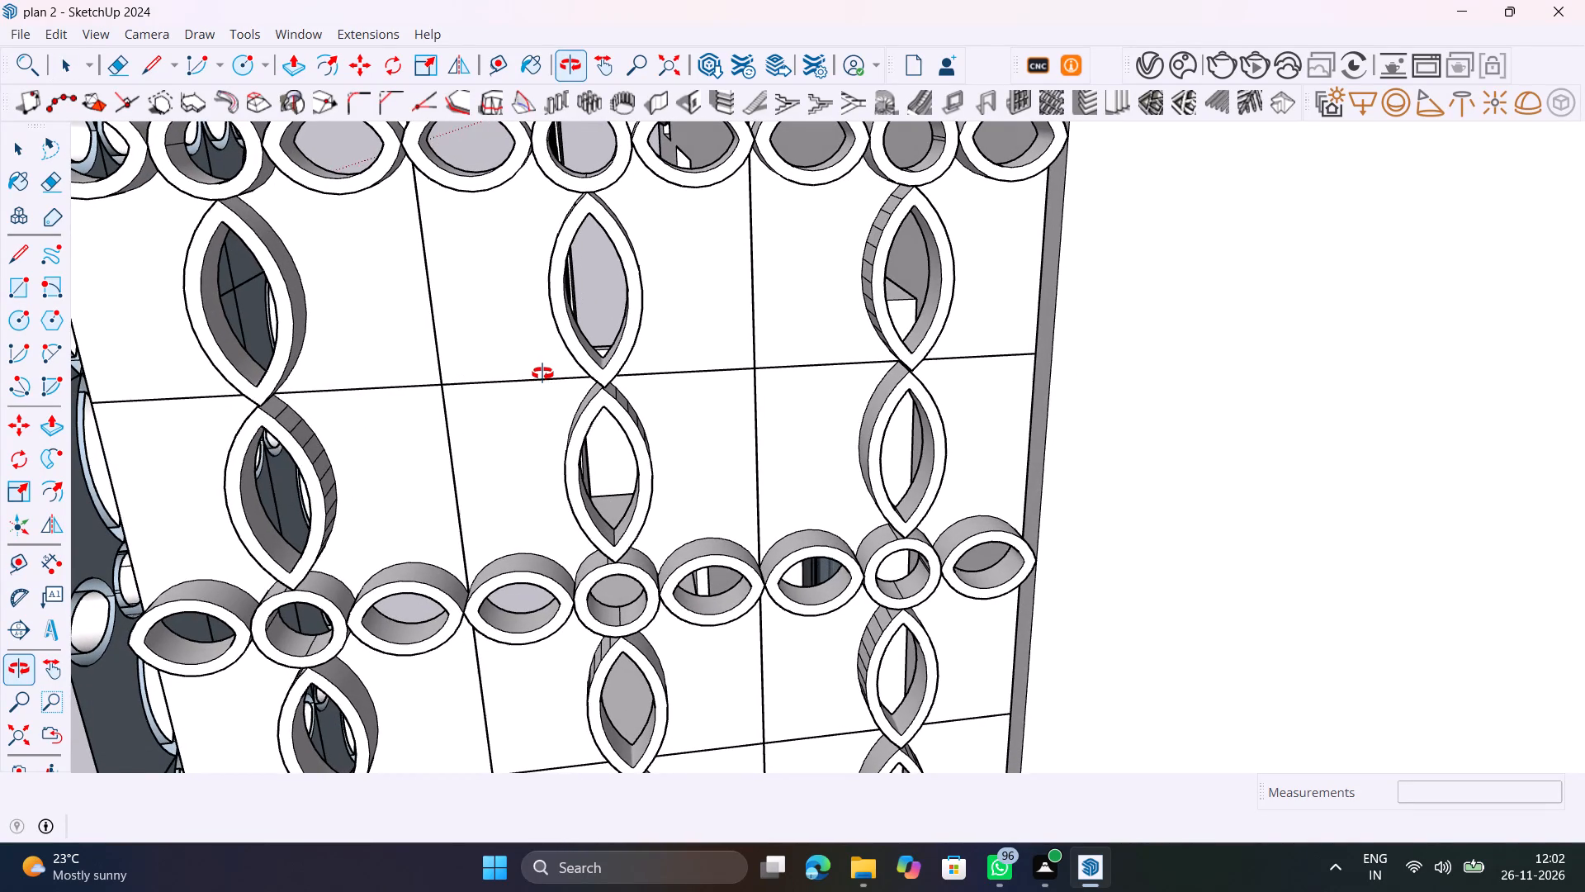
middle_drag(542, 373, 543, 373)
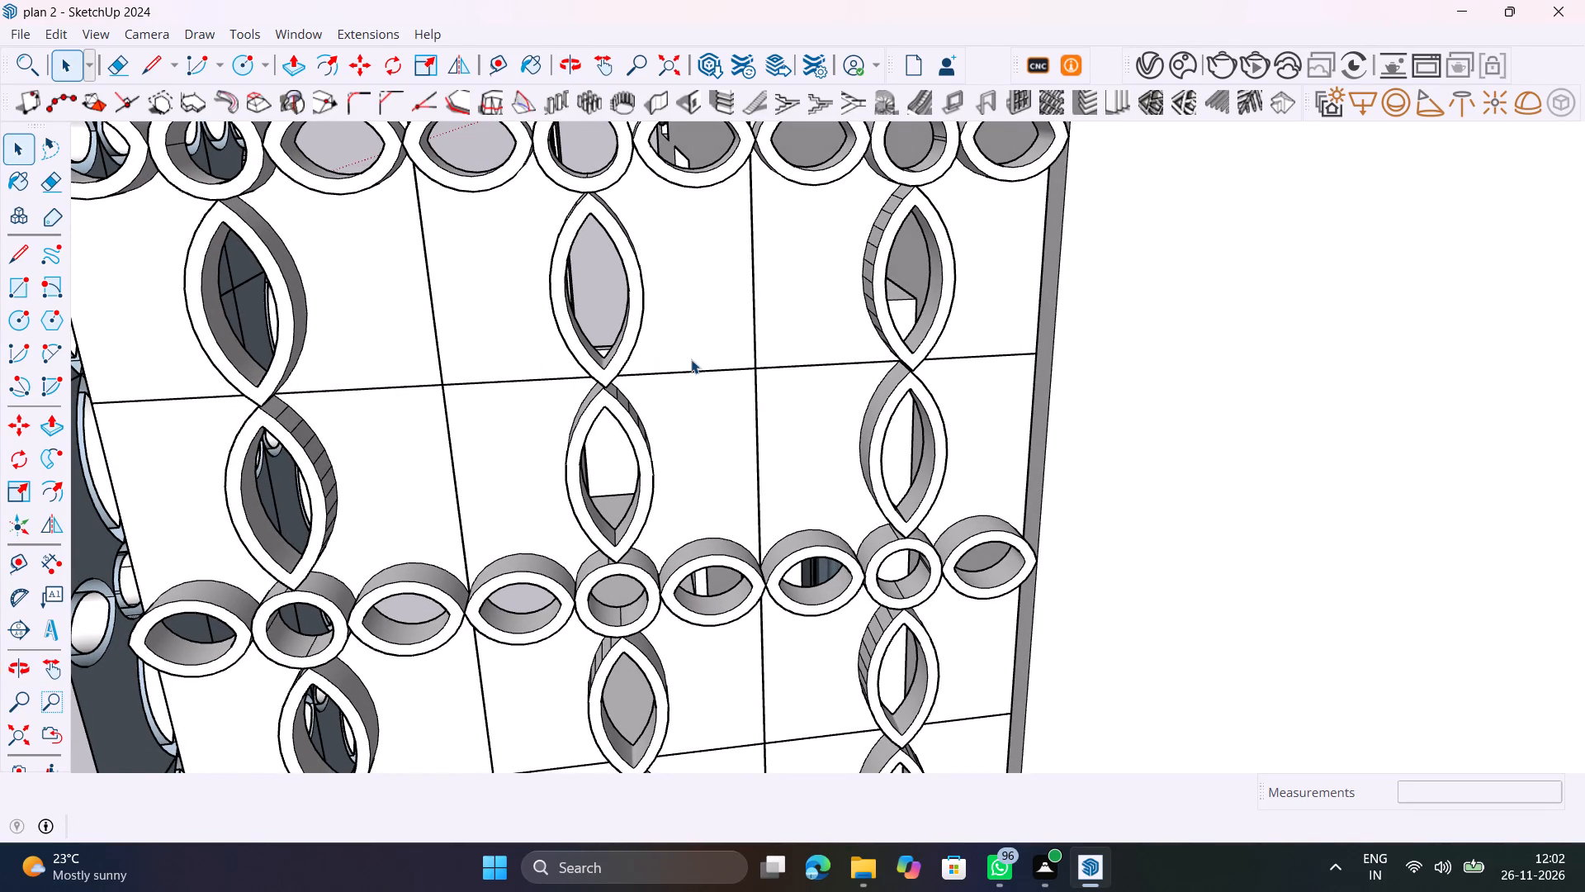
scroll(696, 356, down, 11)
middle_drag(686, 371, 908, 369)
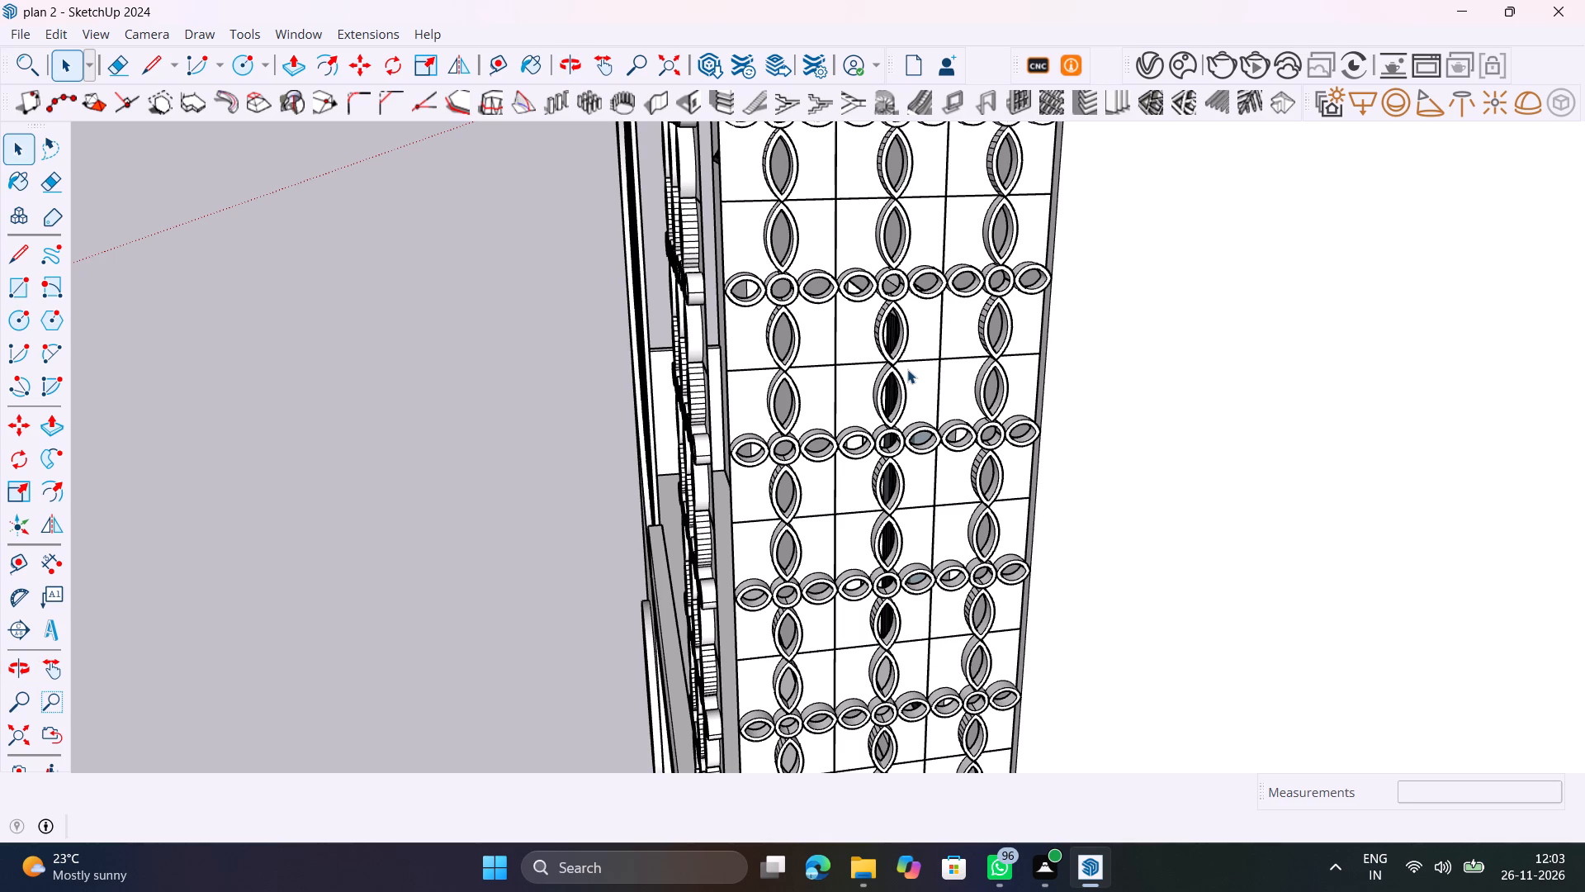
scroll(976, 427, up, 3)
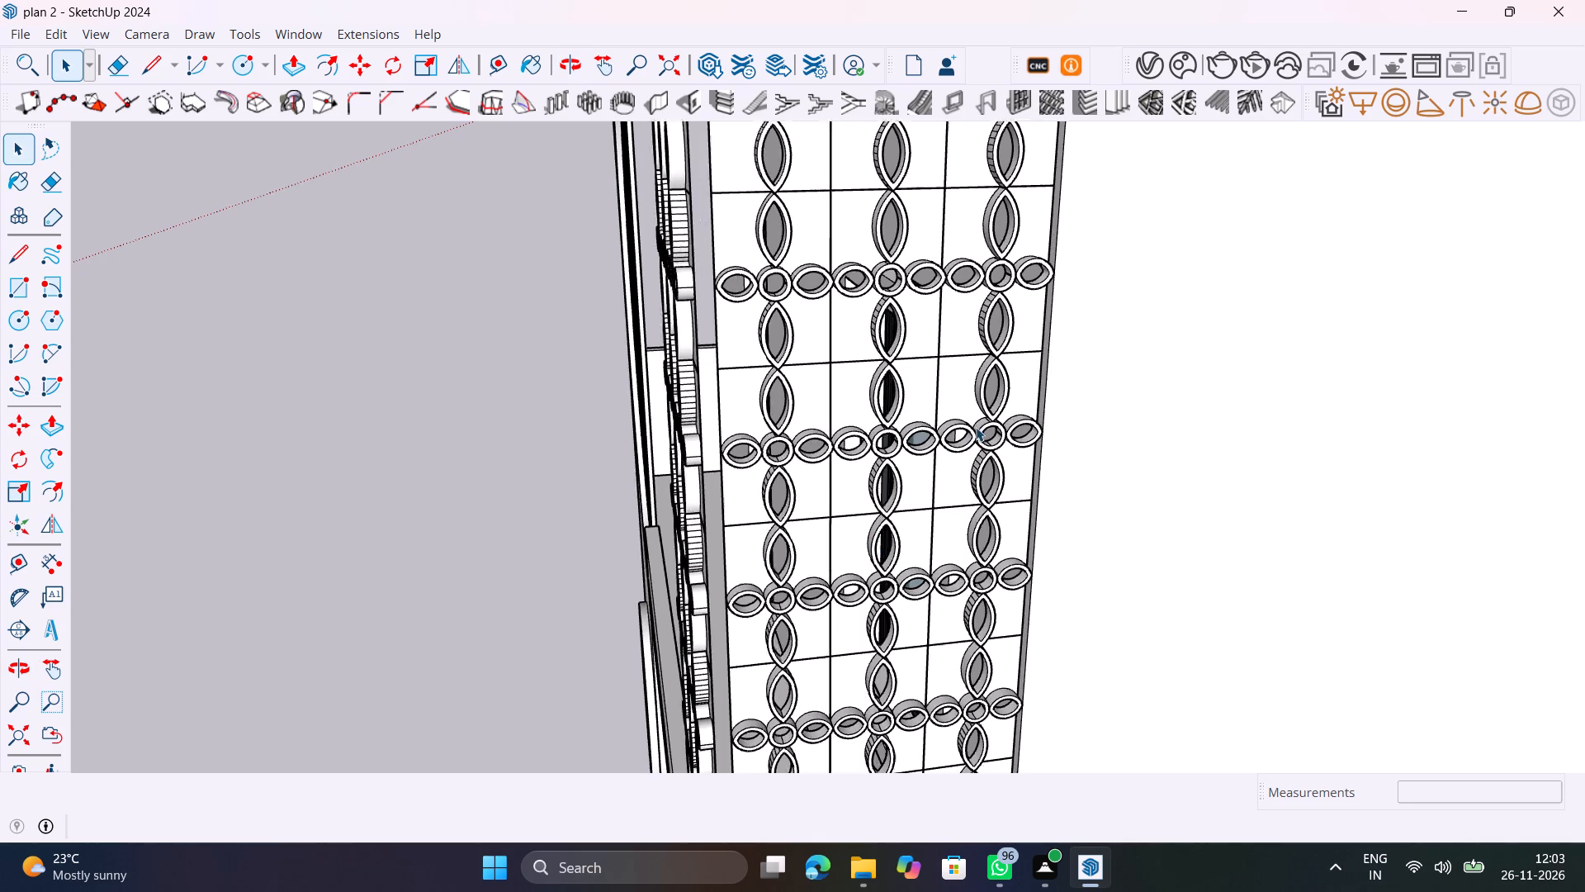
scroll(976, 427, up, 15)
middle_drag(998, 454, 1143, 451)
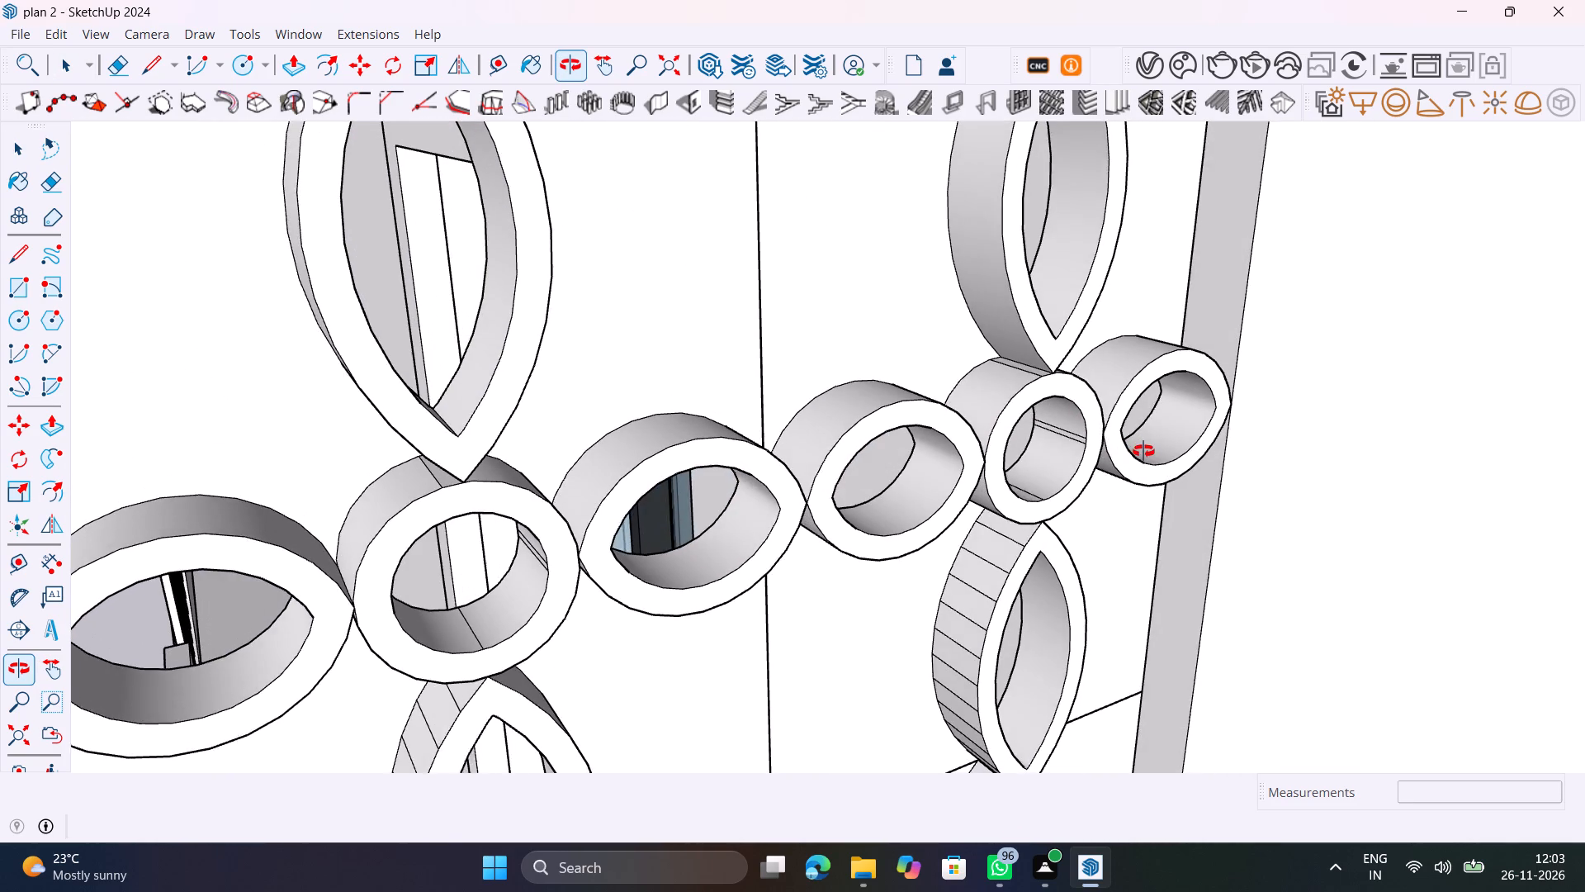
middle_drag(1143, 451, 1346, 447)
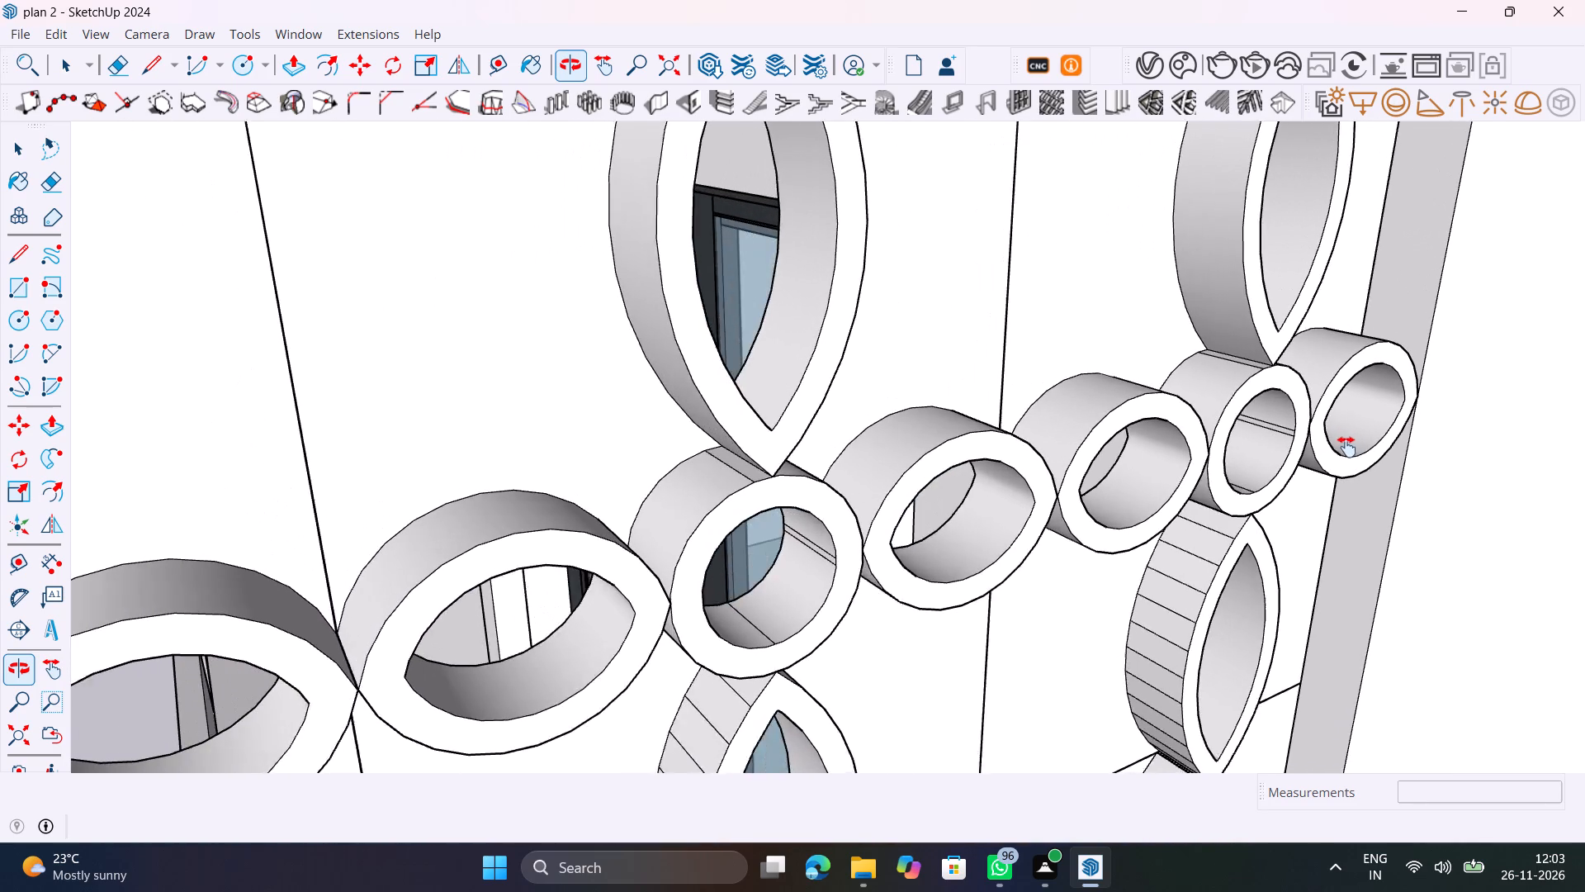
middle_drag(1346, 447, 1351, 447)
scroll(1351, 447, down, 14)
middle_drag(1042, 501, 1022, 540)
scroll(1022, 540, down, 6)
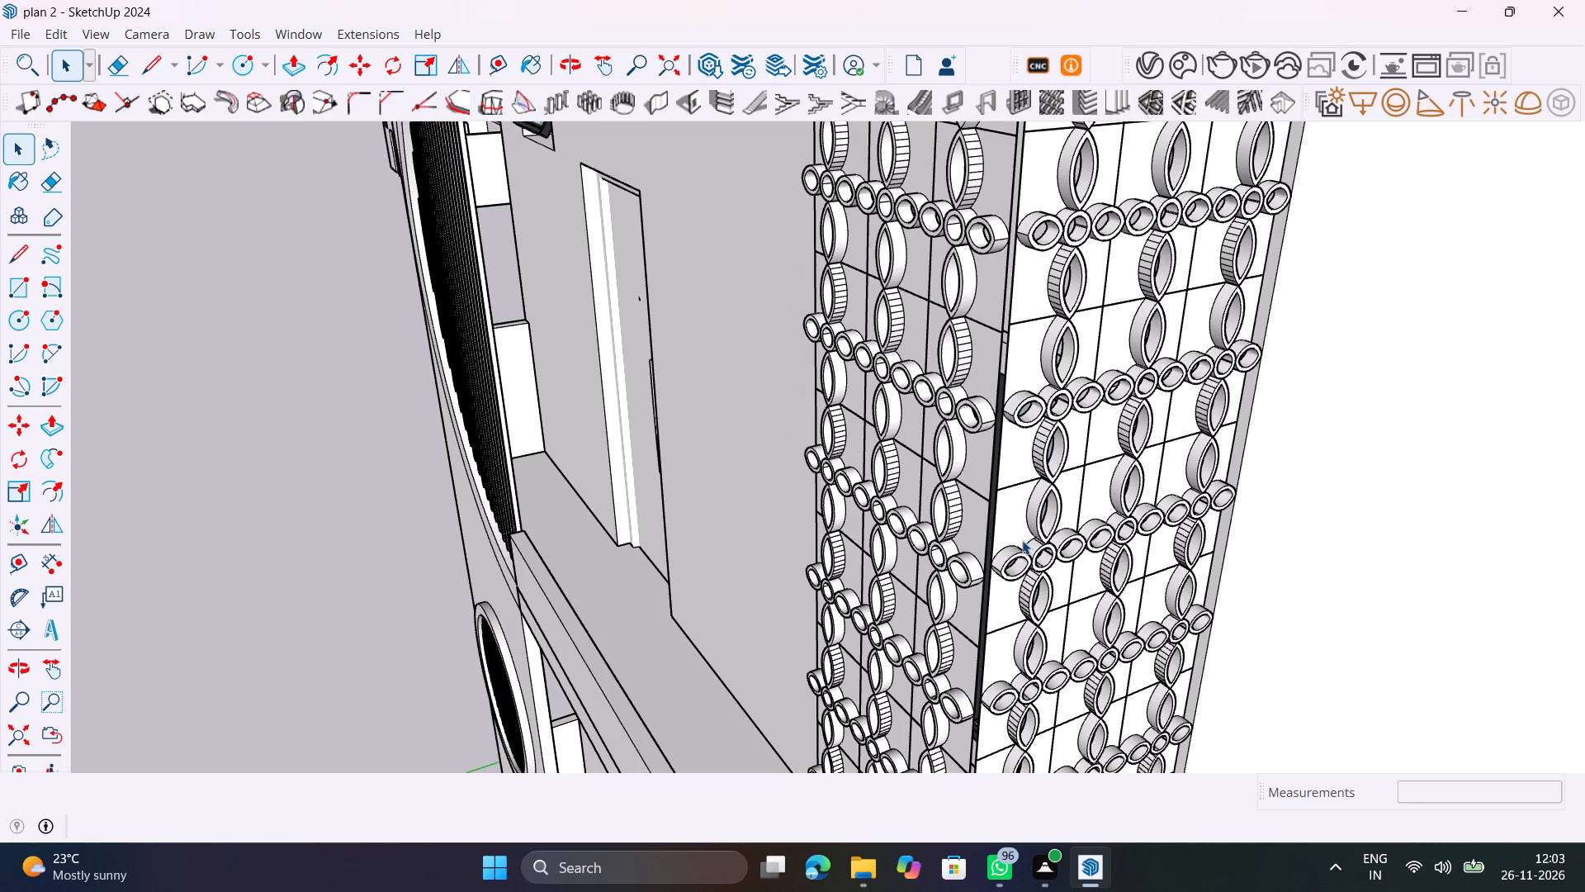
scroll(1022, 540, down, 2)
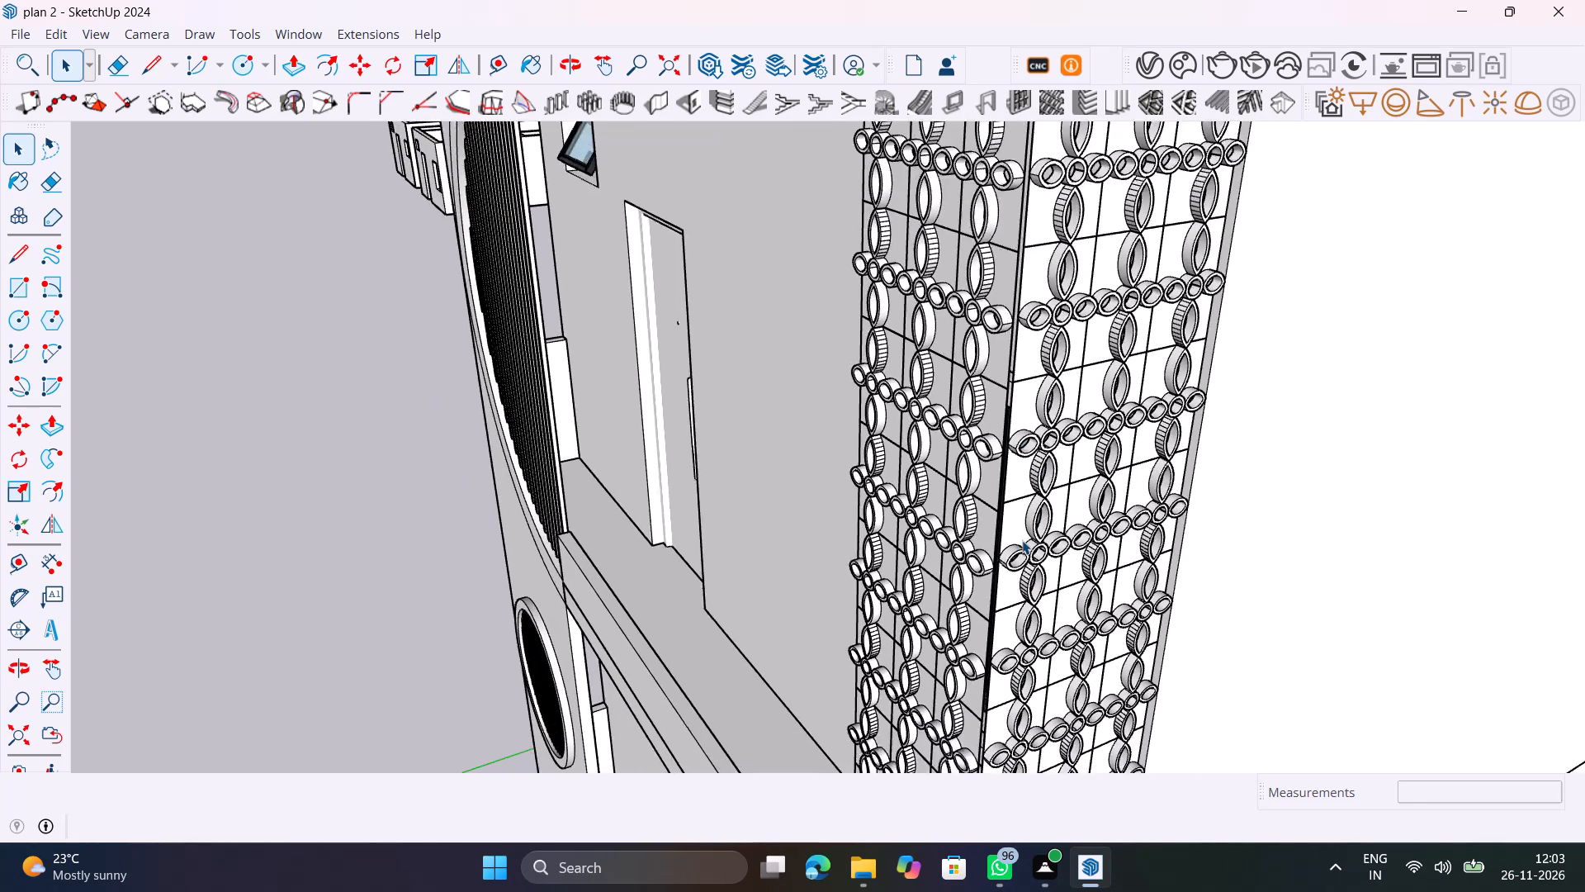
scroll(1022, 540, down, 7)
middle_drag(1031, 541, 1116, 274)
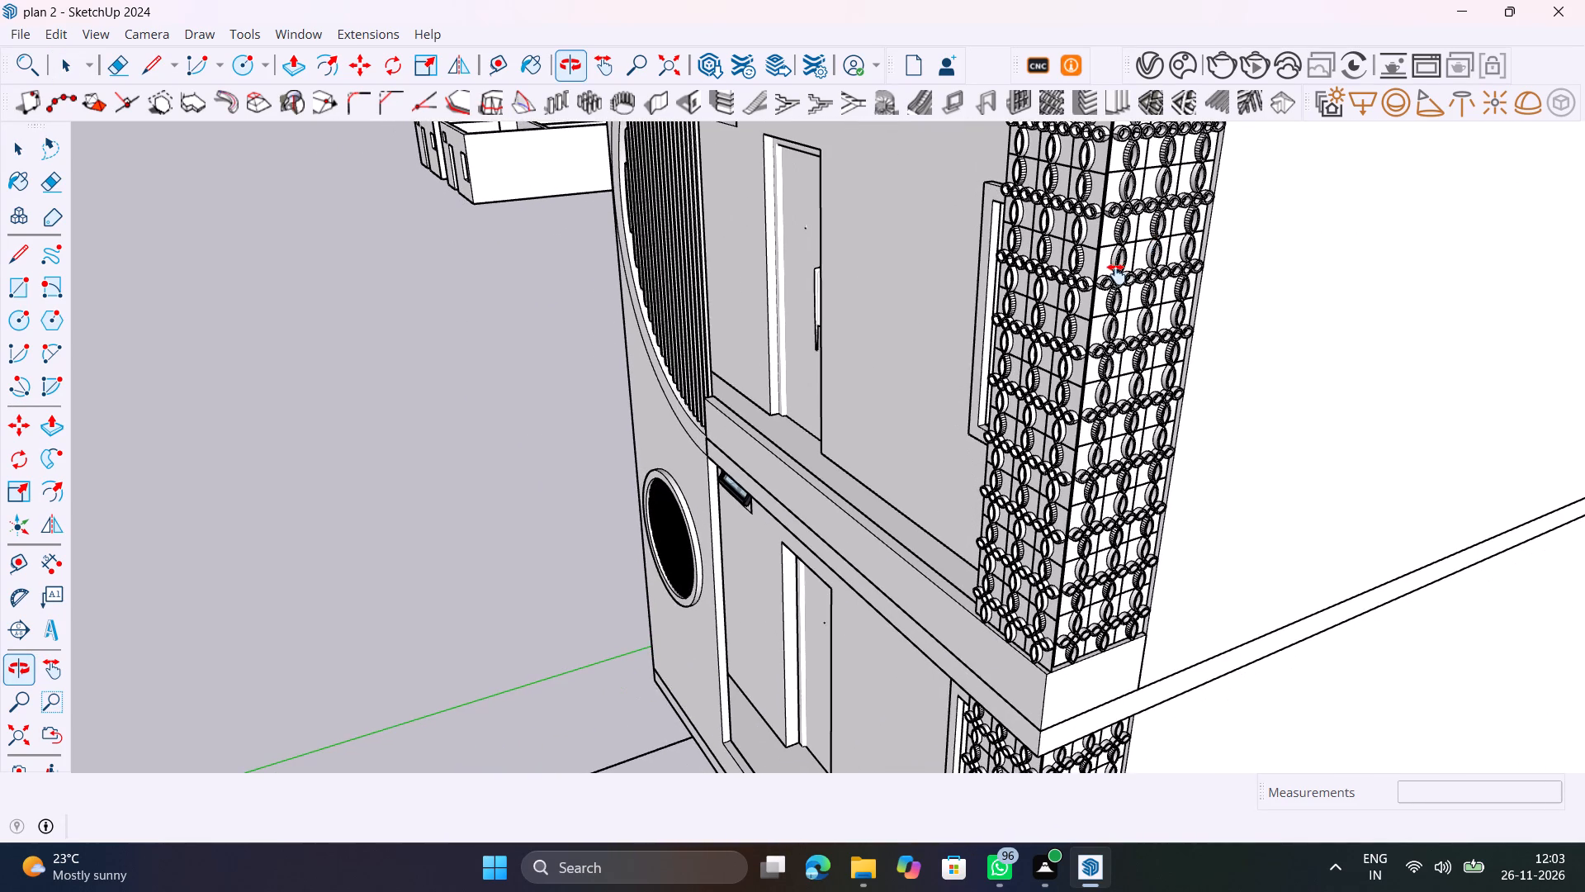
middle_drag(1116, 274, 1048, 545)
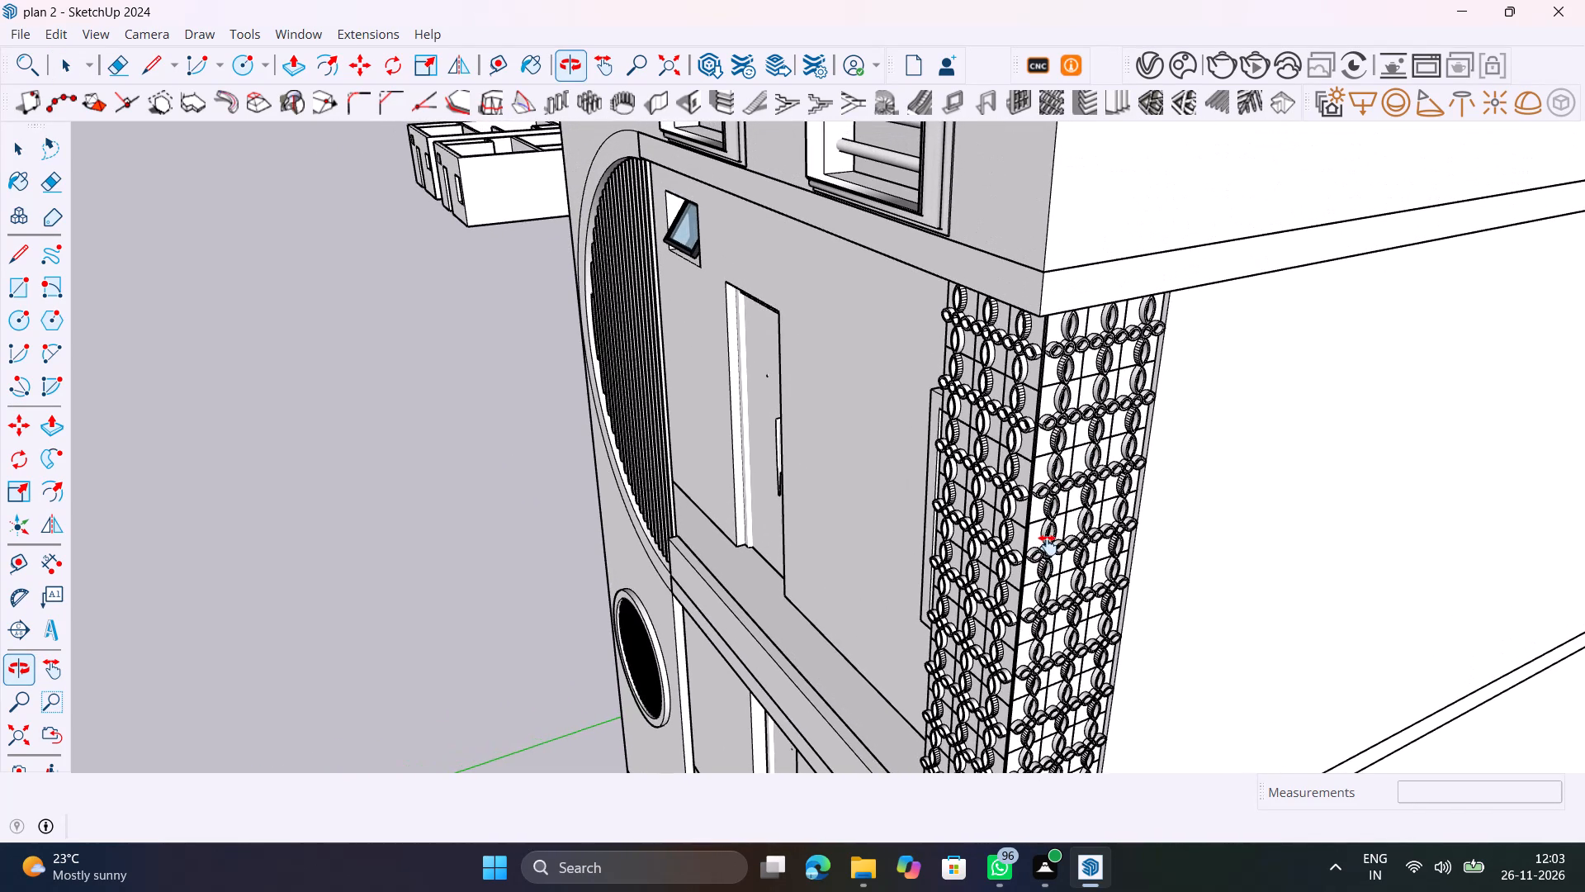
middle_drag(1048, 545, 1047, 545)
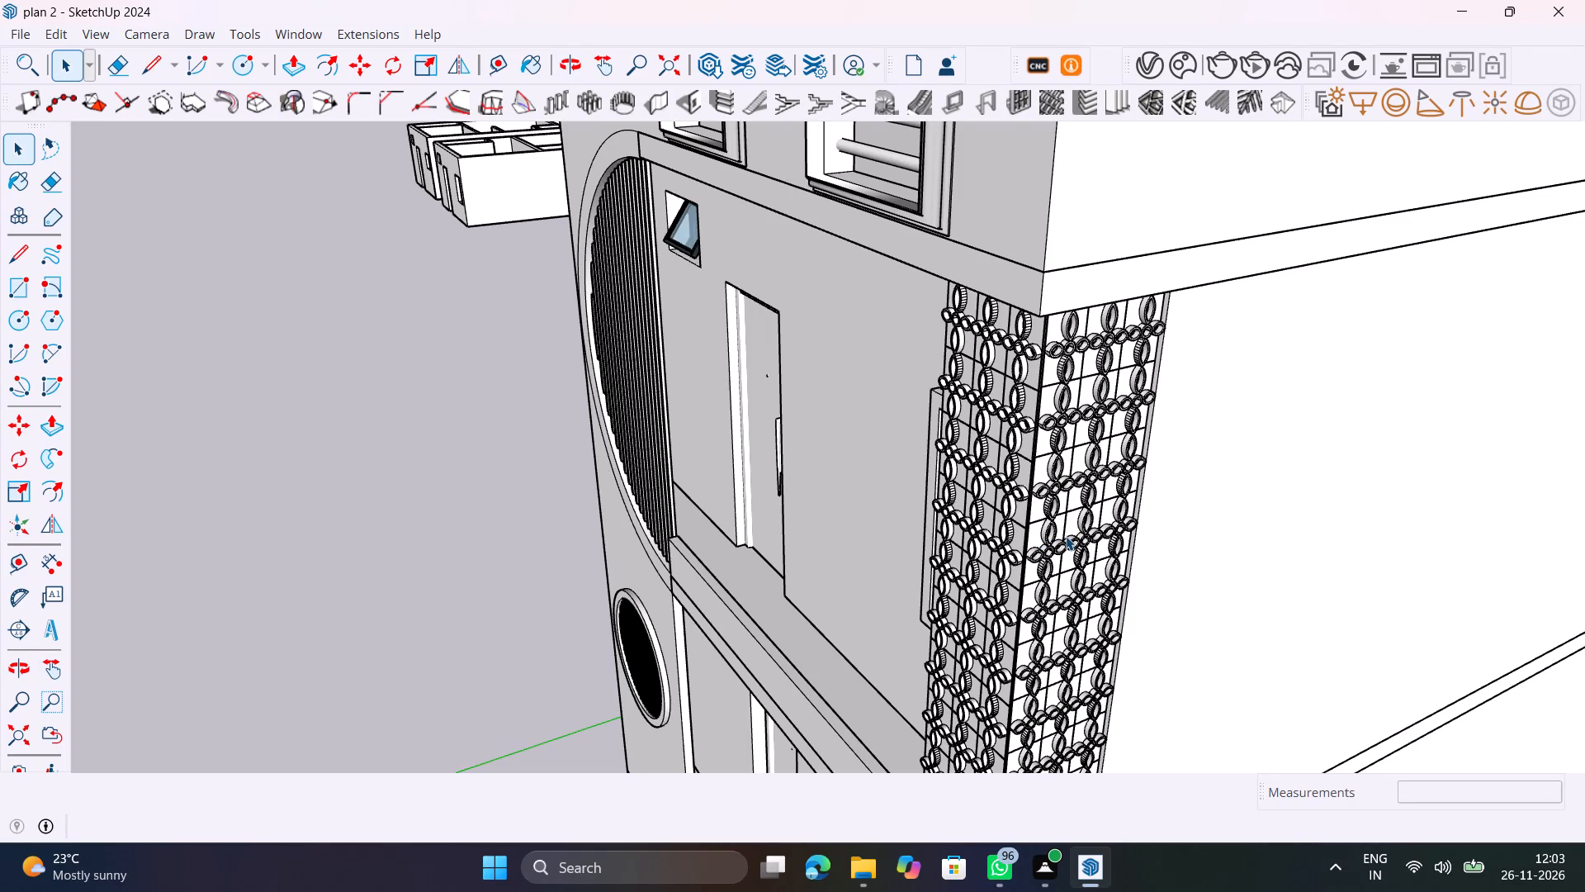
Examine the vertical corner joint between the upper floor's front and side lattice panels from outside and behind.
scroll(1066, 536, up, 8)
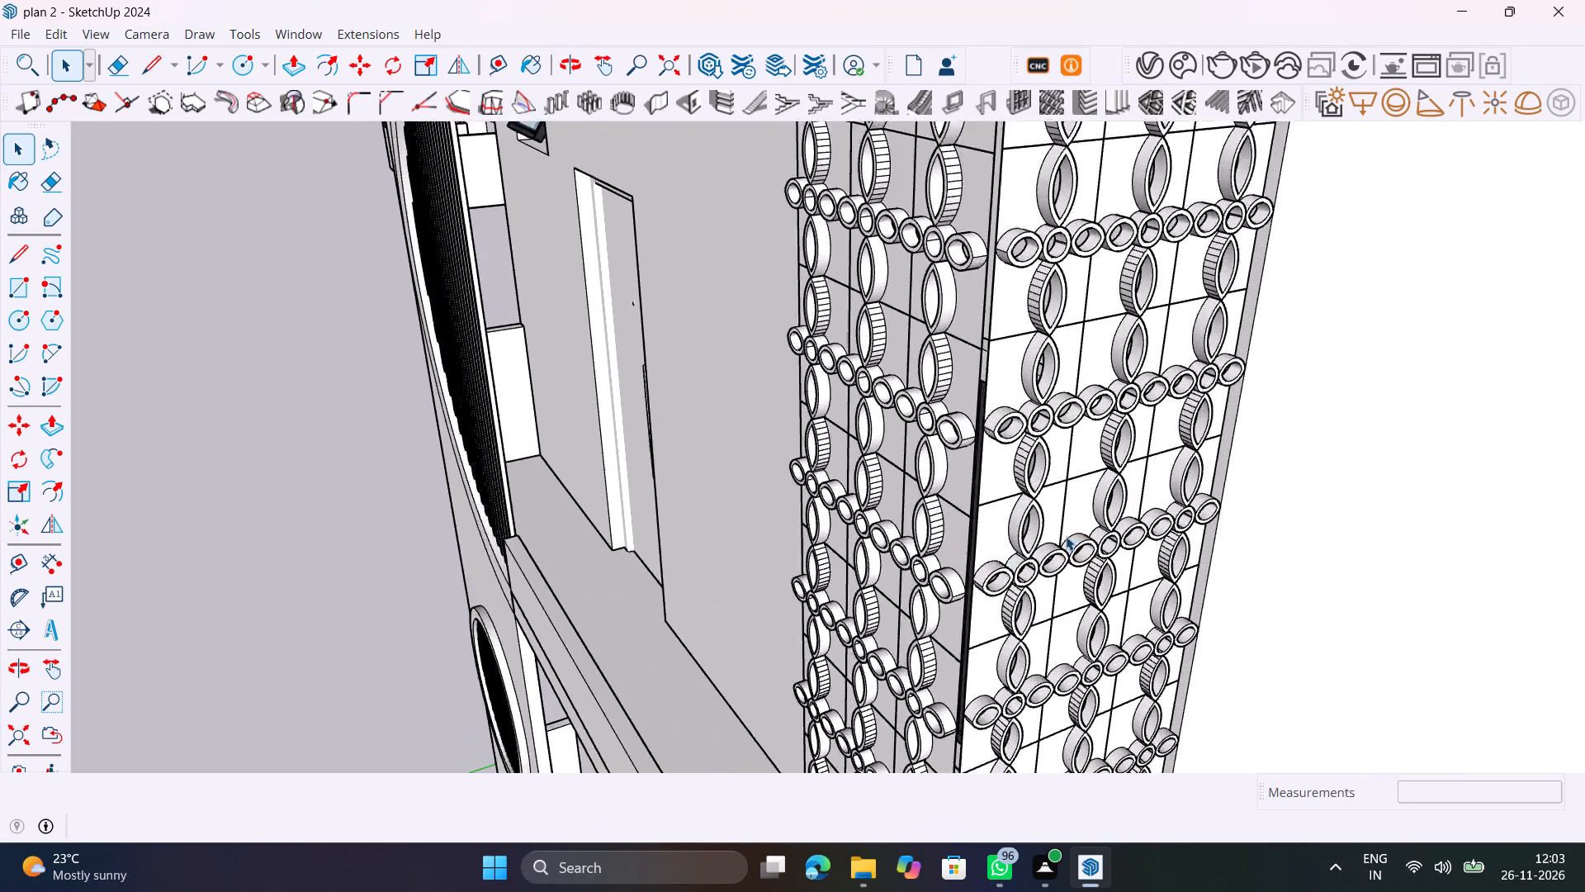
scroll(1066, 536, up, 14)
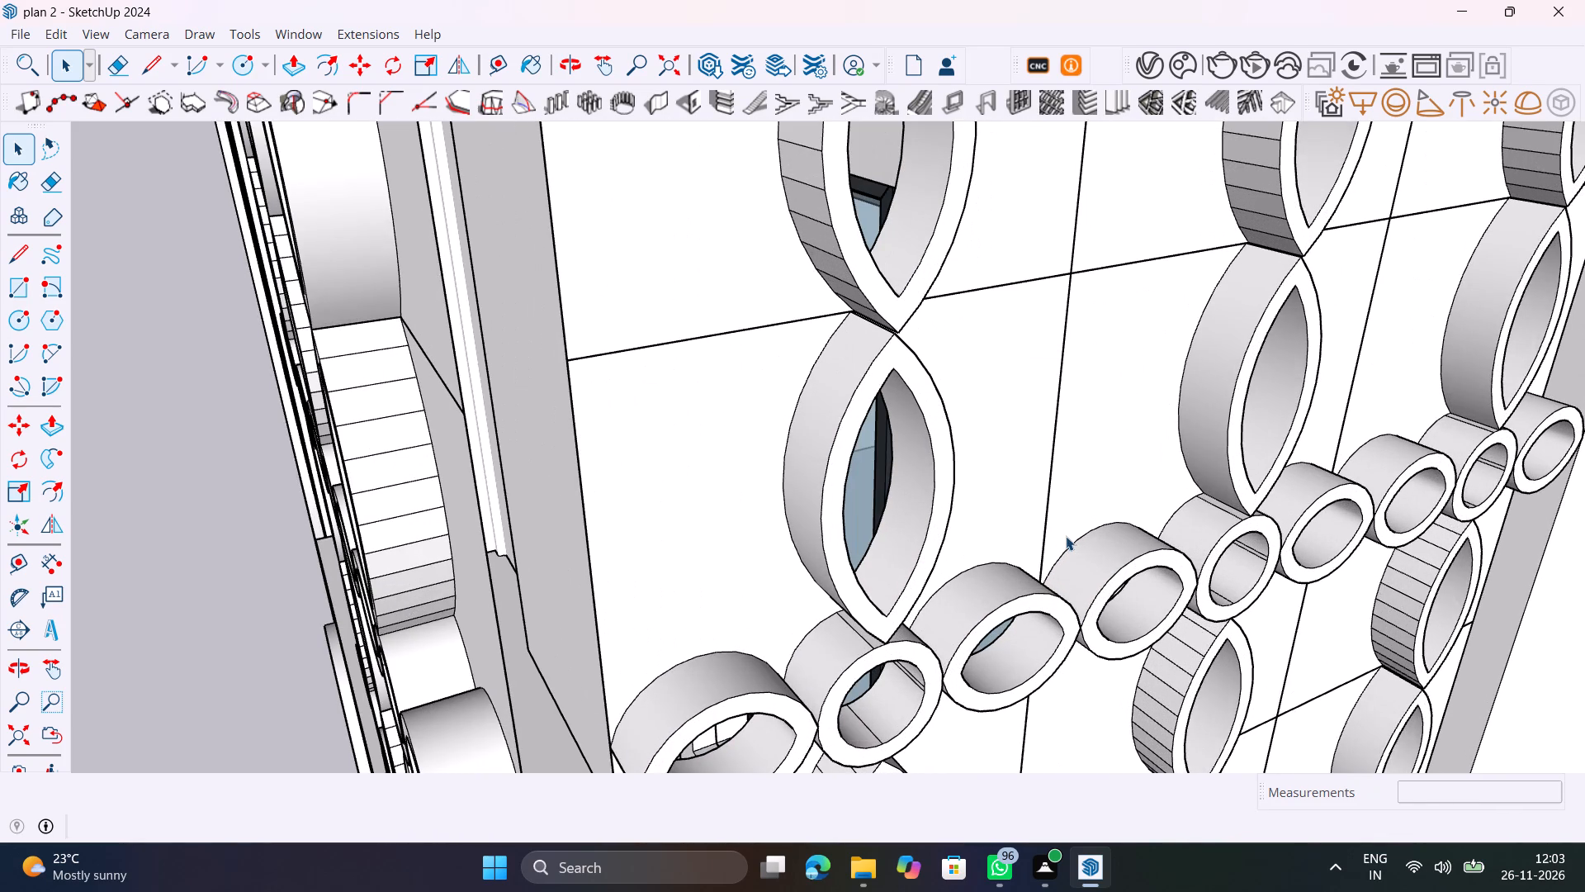
scroll(1066, 536, down, 7)
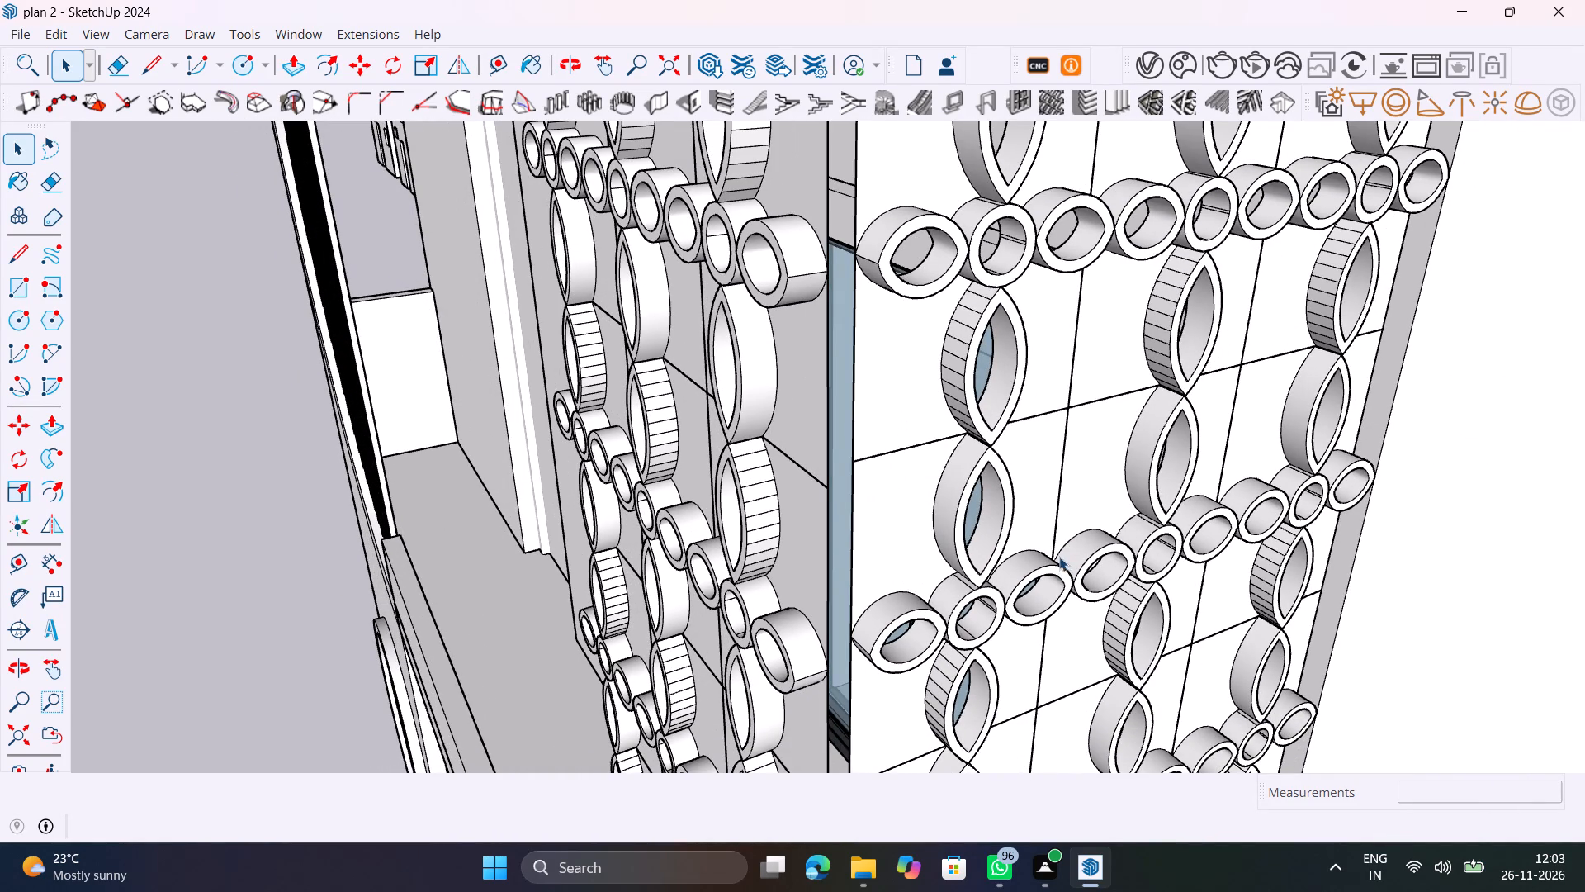
scroll(996, 472, up, 8)
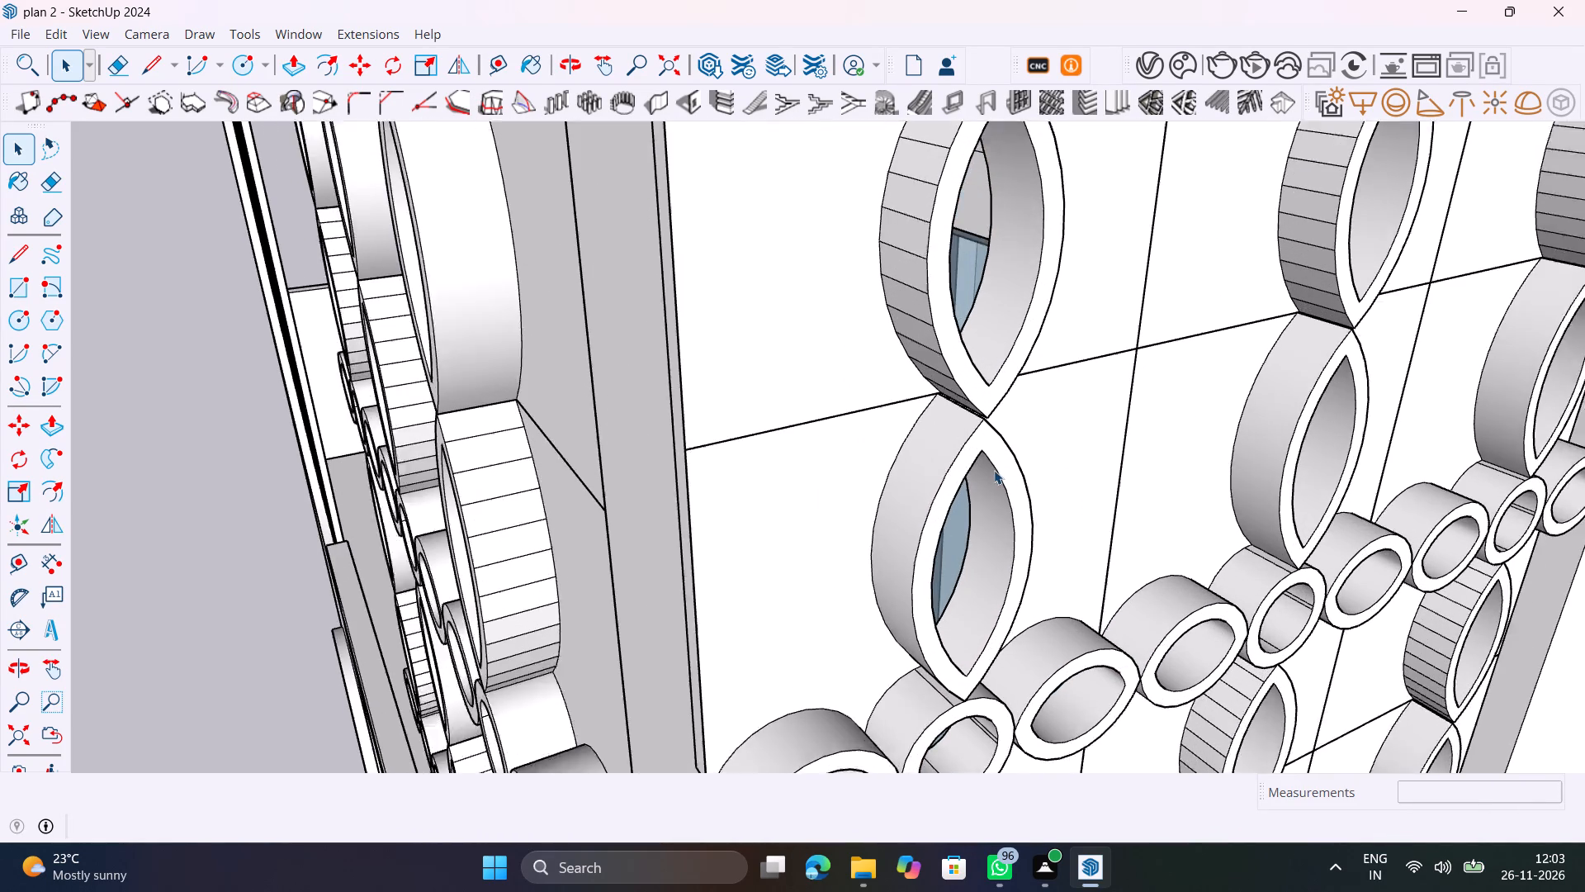
shift+middle_drag(994, 470, 1022, 557)
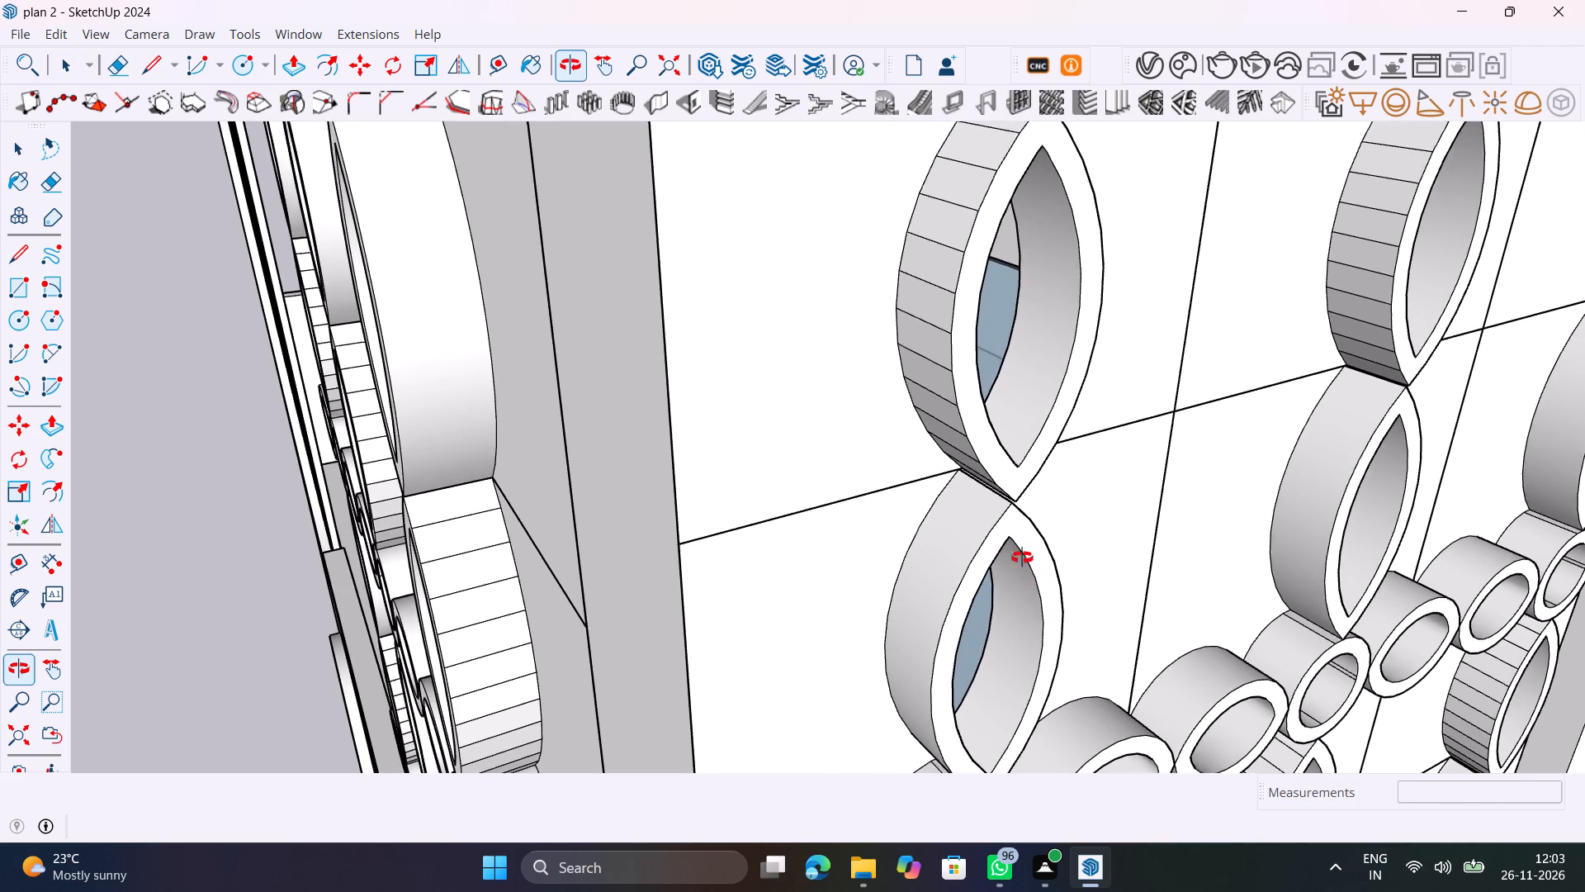
shift+middle_drag(1022, 557, 546, 477)
scroll(645, 486, up, 5)
scroll(645, 486, down, 10)
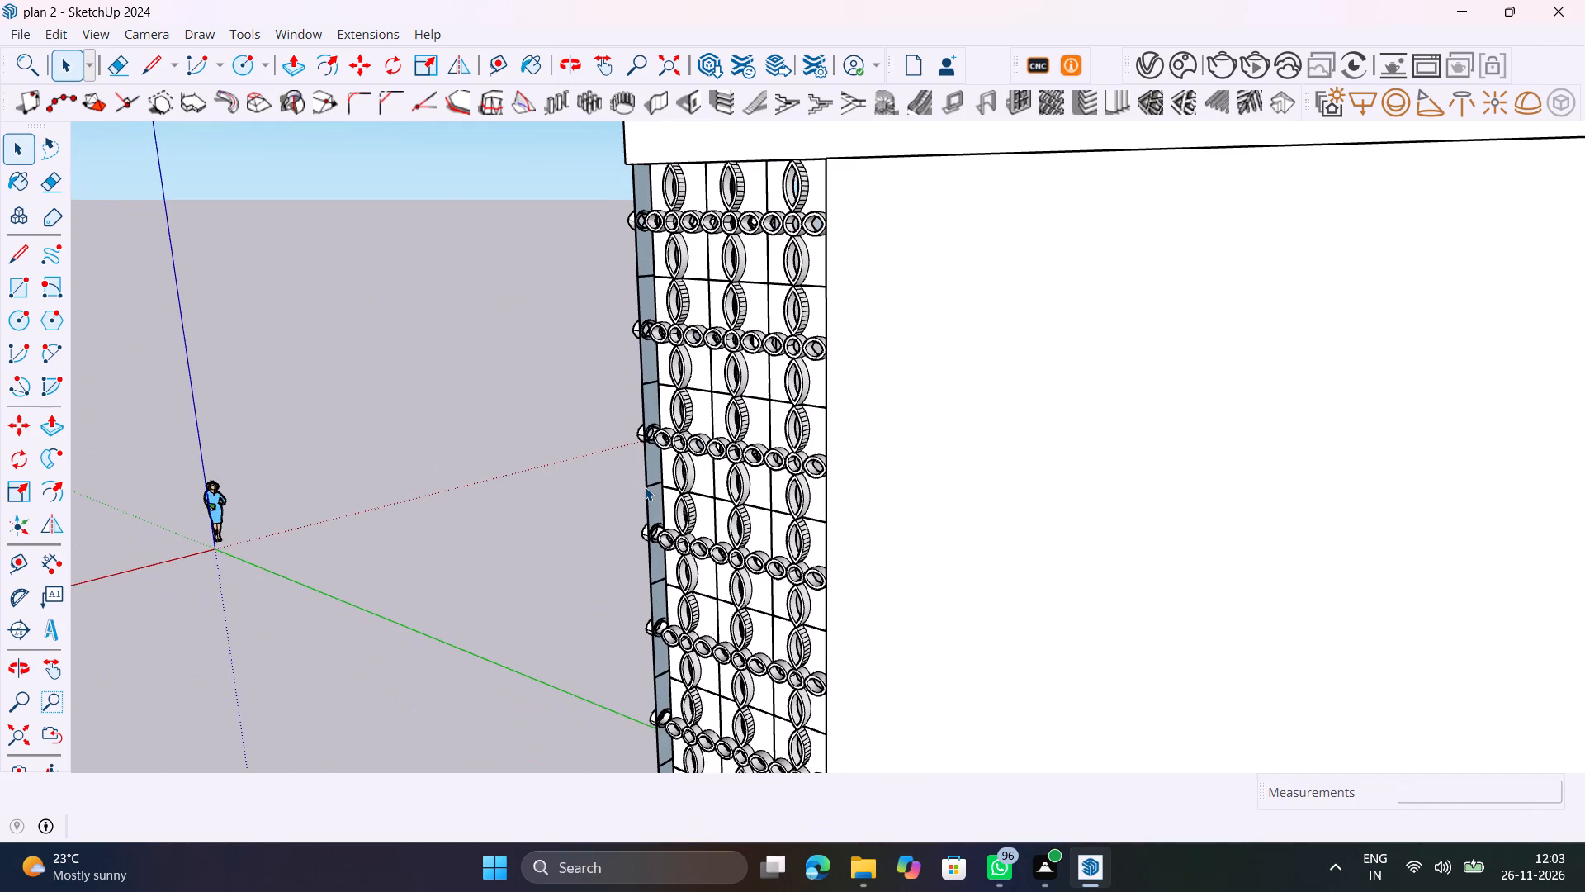
scroll(651, 466, up, 10)
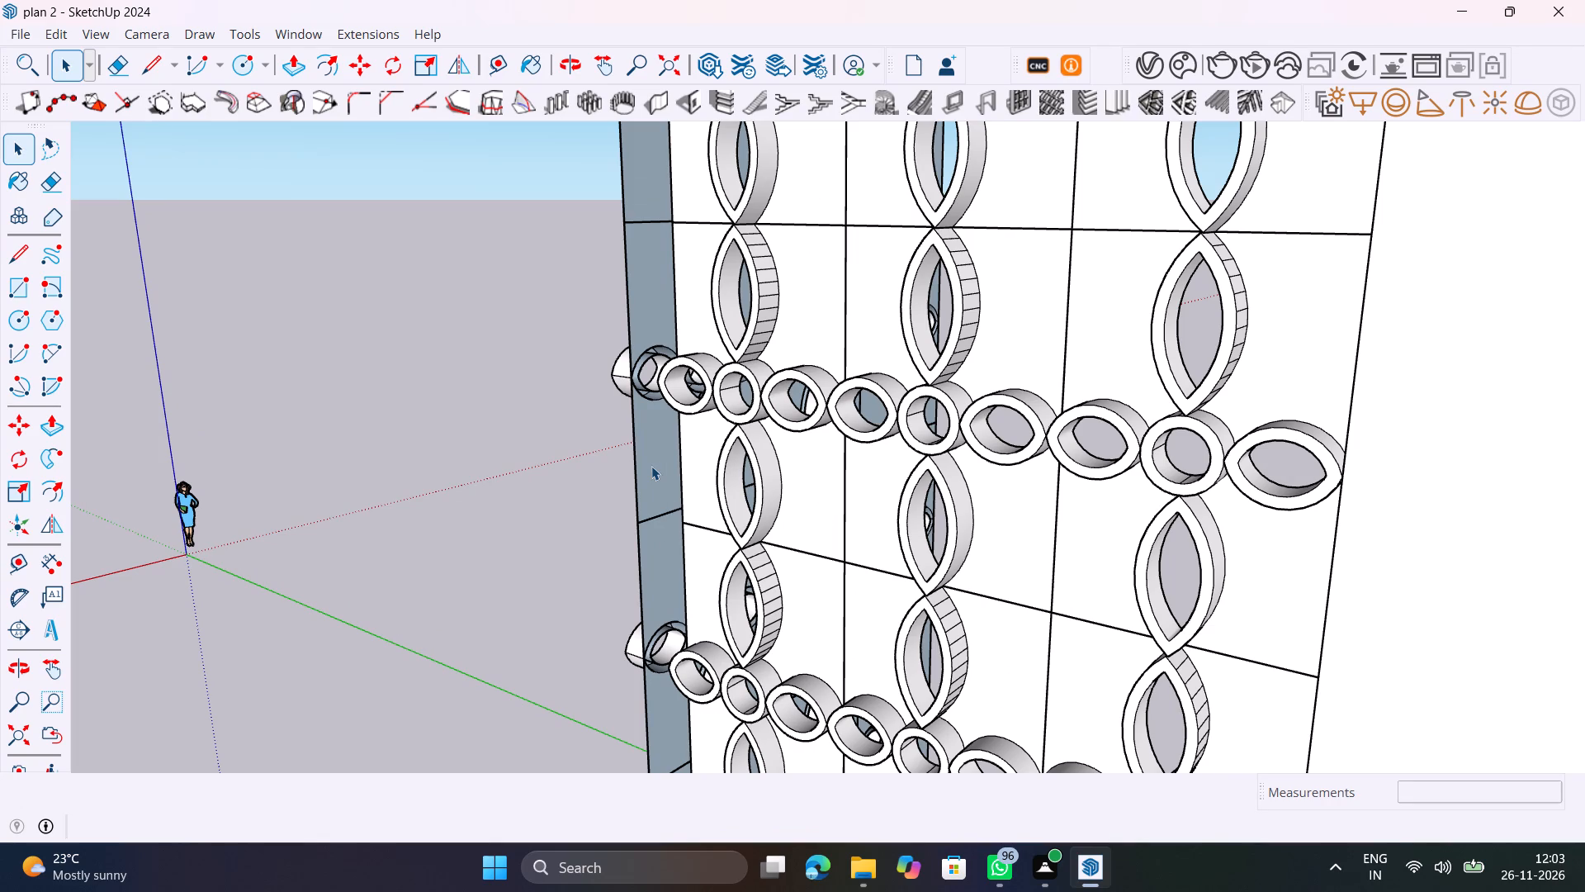
scroll(675, 454, up, 6)
middle_drag(662, 463, 610, 554)
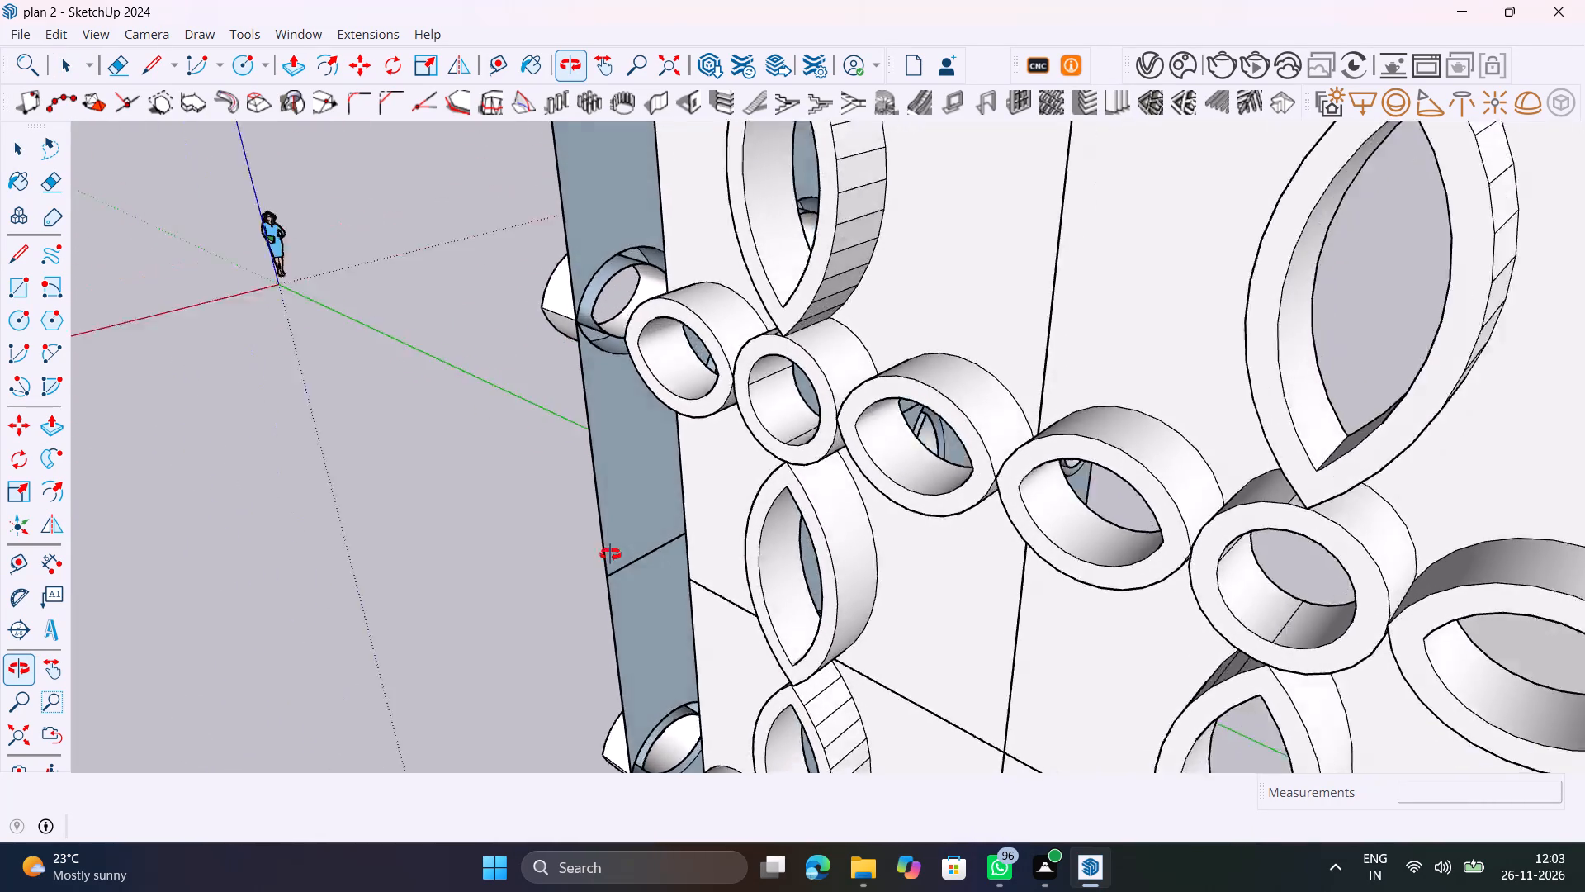
middle_drag(610, 554, 215, 538)
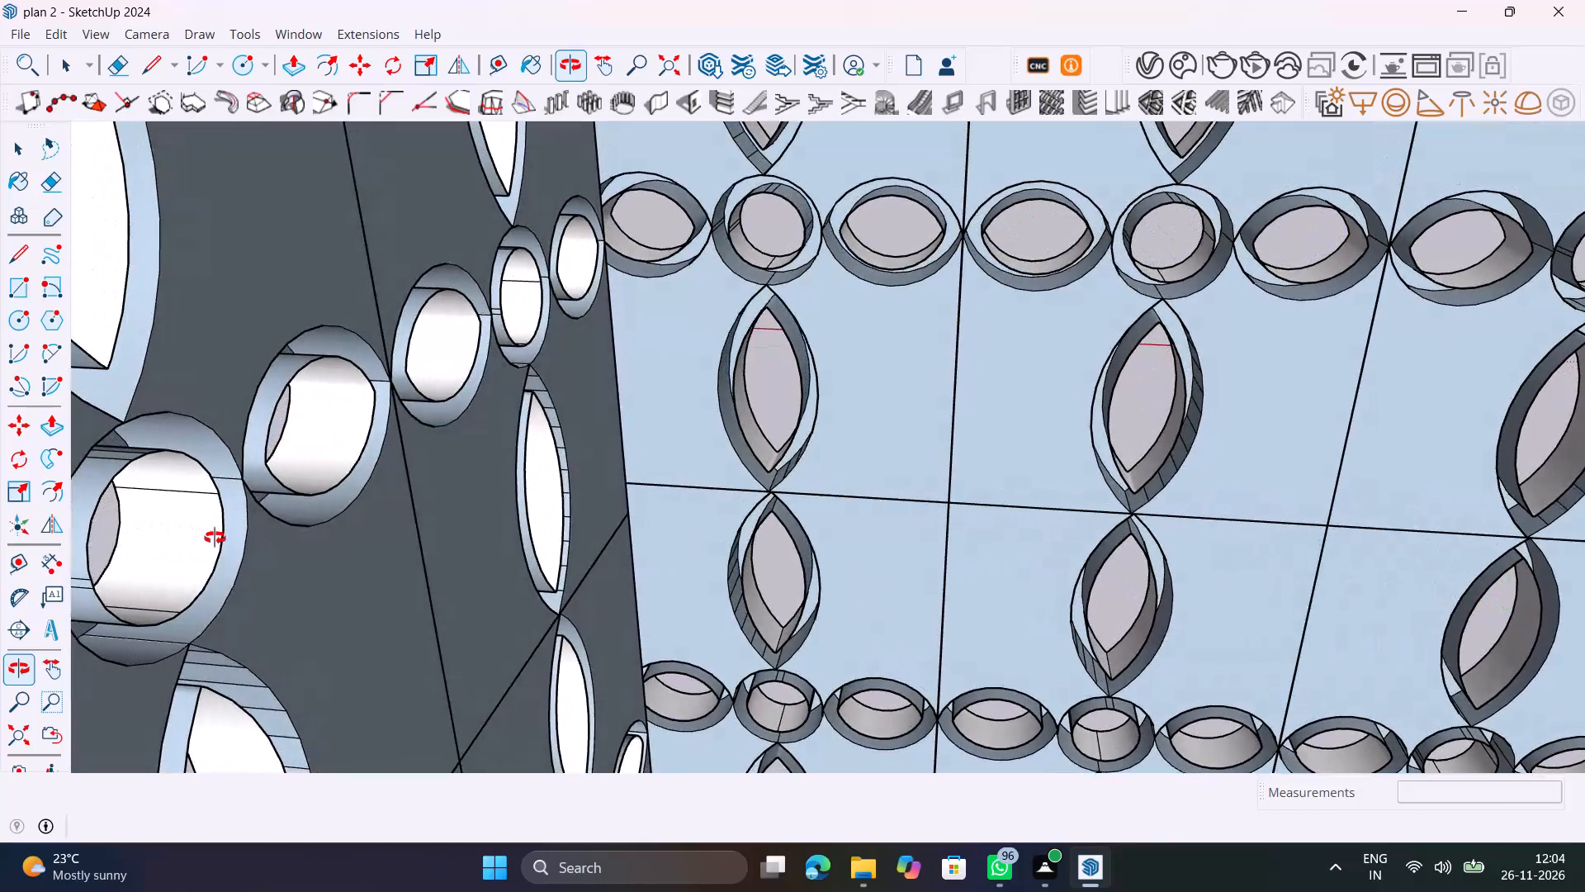
middle_drag(215, 538, 691, 513)
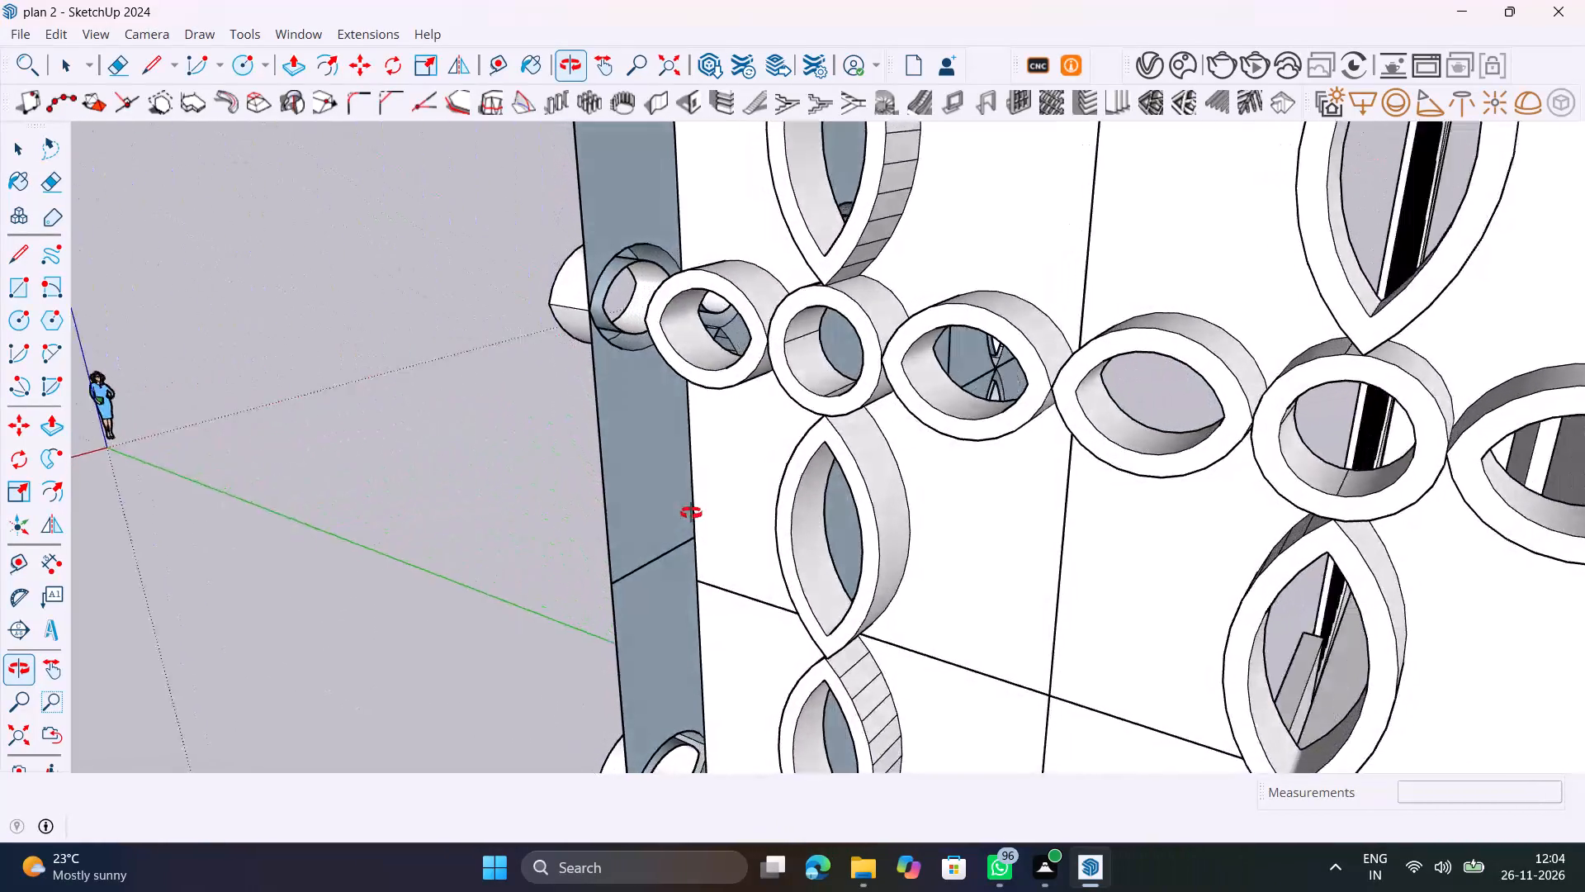
middle_drag(691, 513, 764, 517)
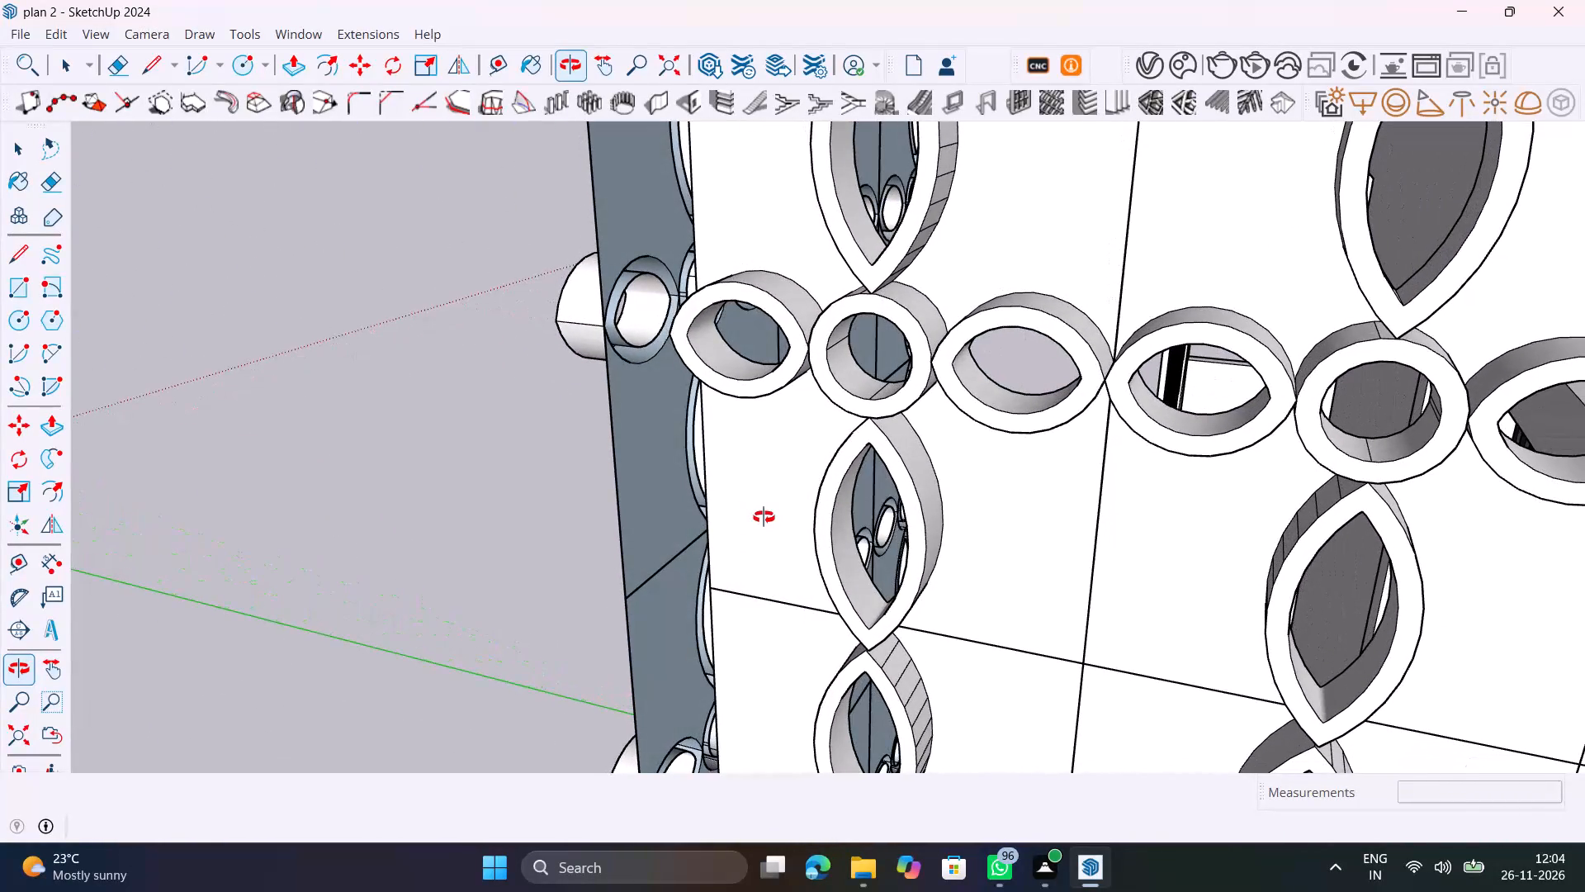
middle_drag(764, 517, 1207, 525)
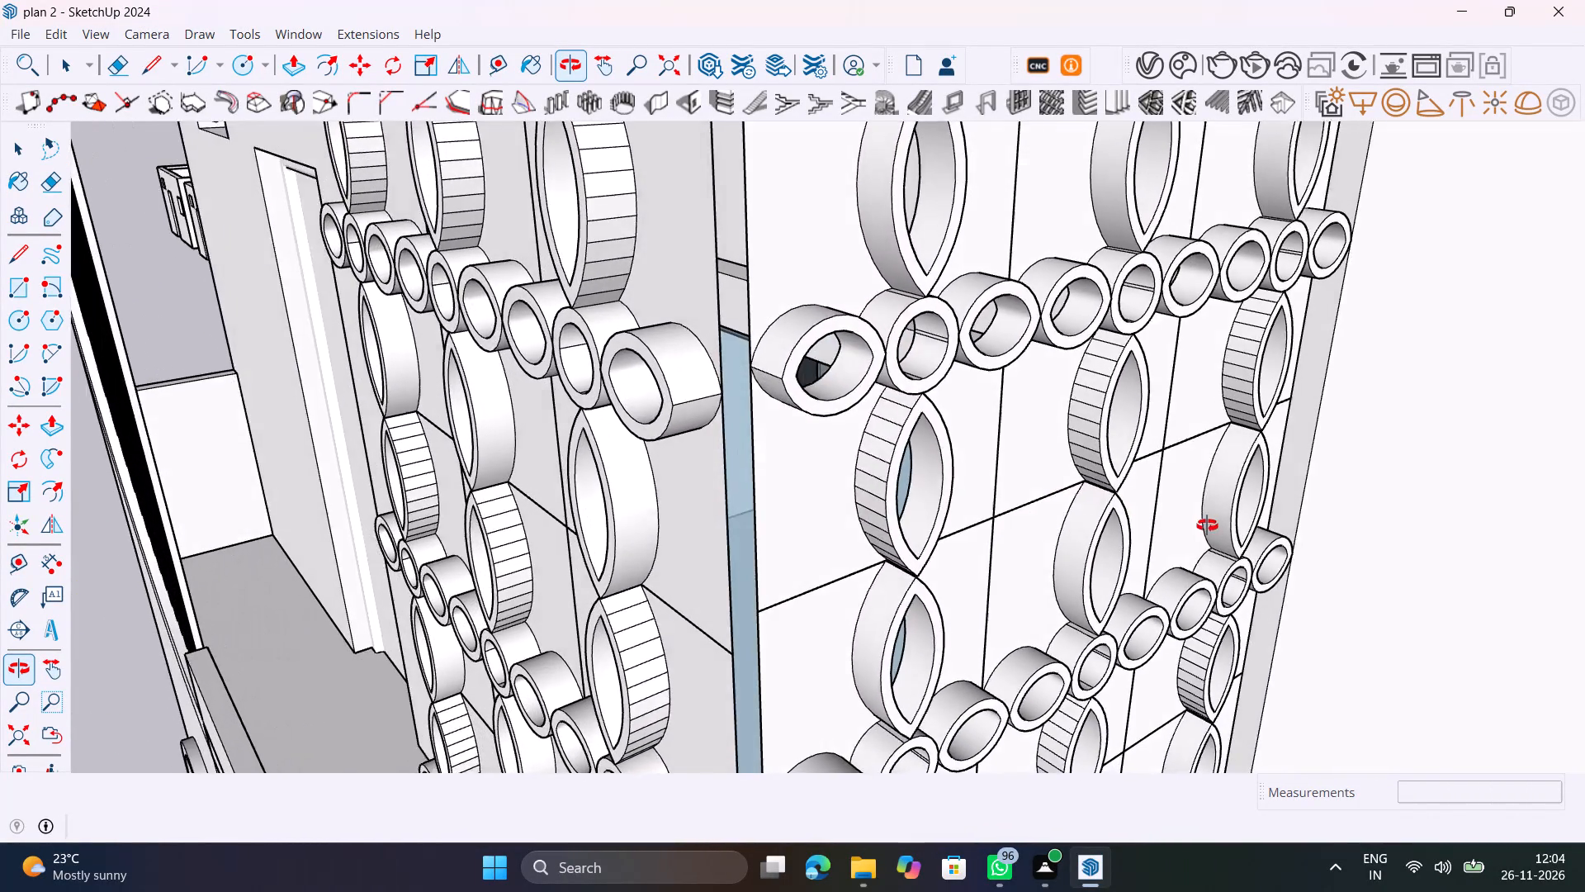
middle_drag(1207, 525, 1219, 525)
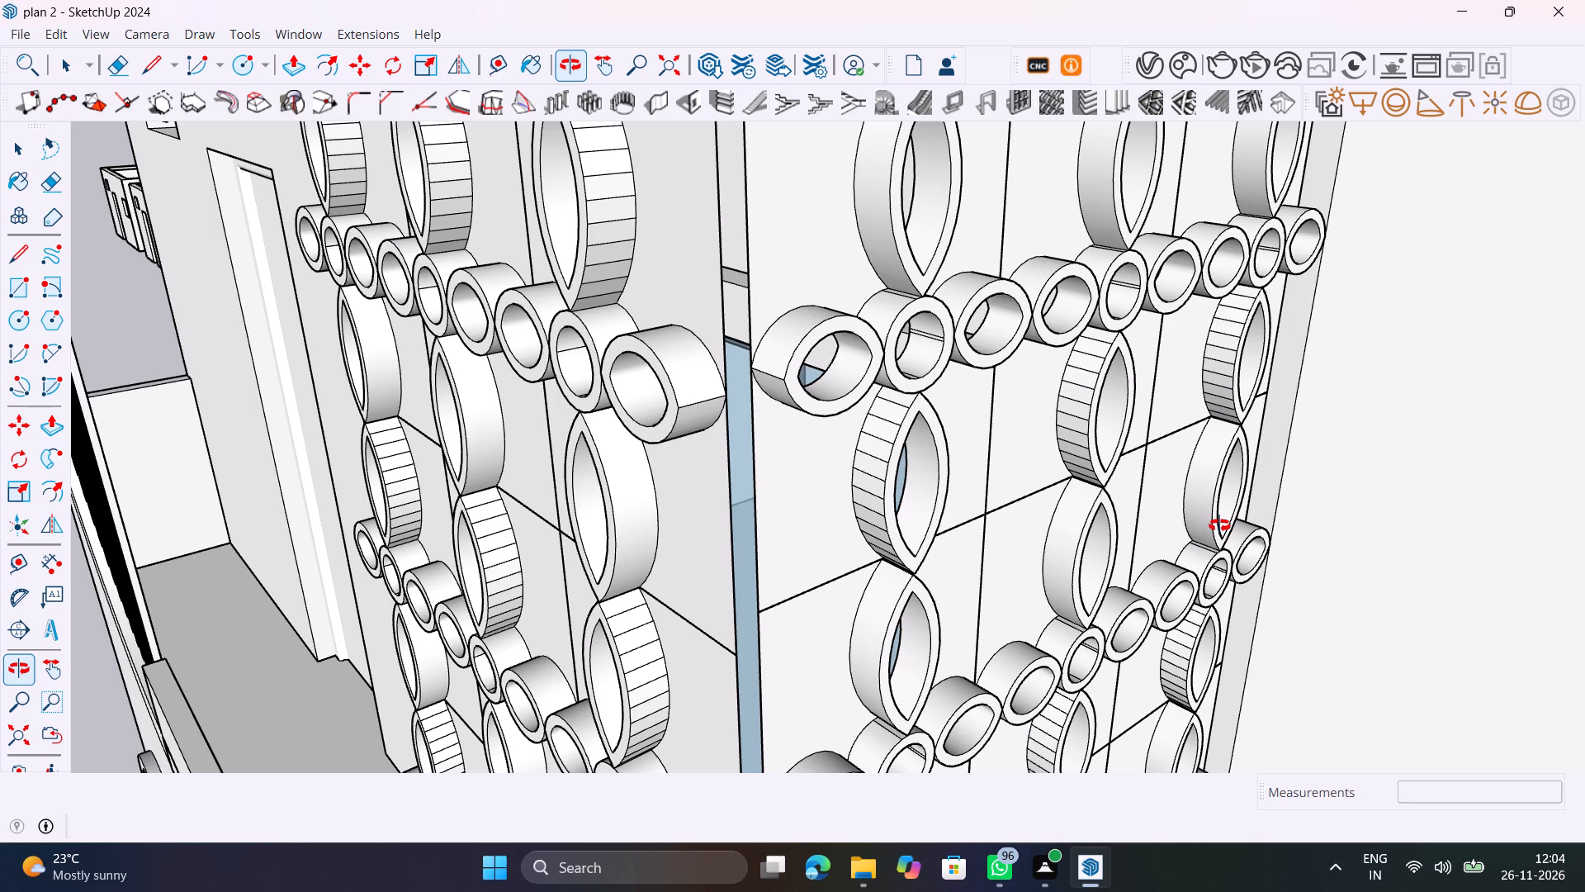
middle_drag(1219, 525, 1109, 533)
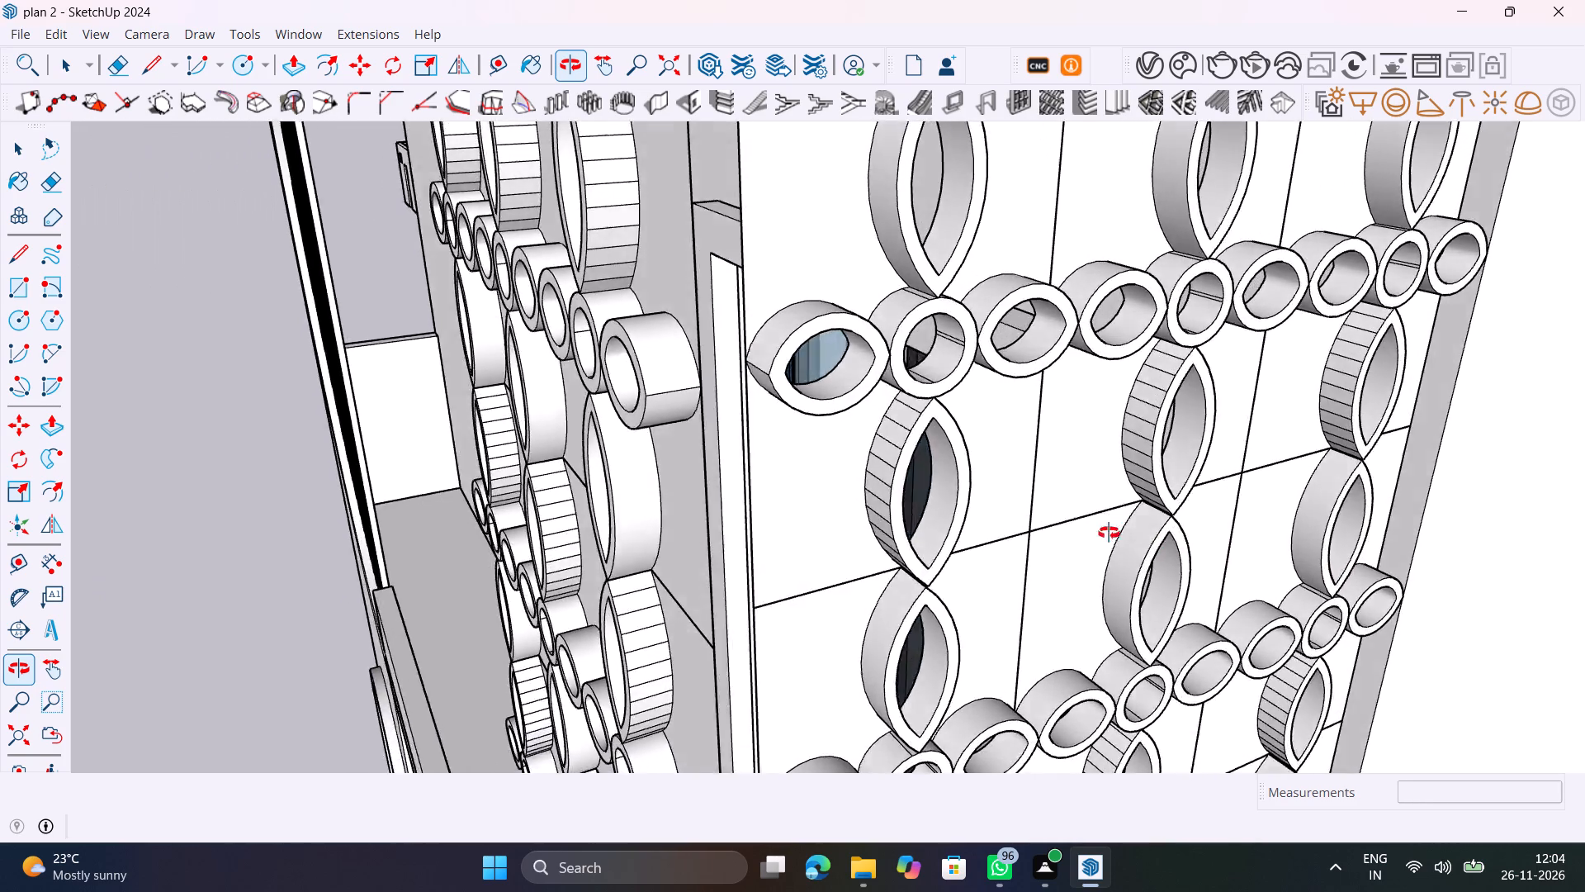
middle_drag(1109, 533, 740, 548)
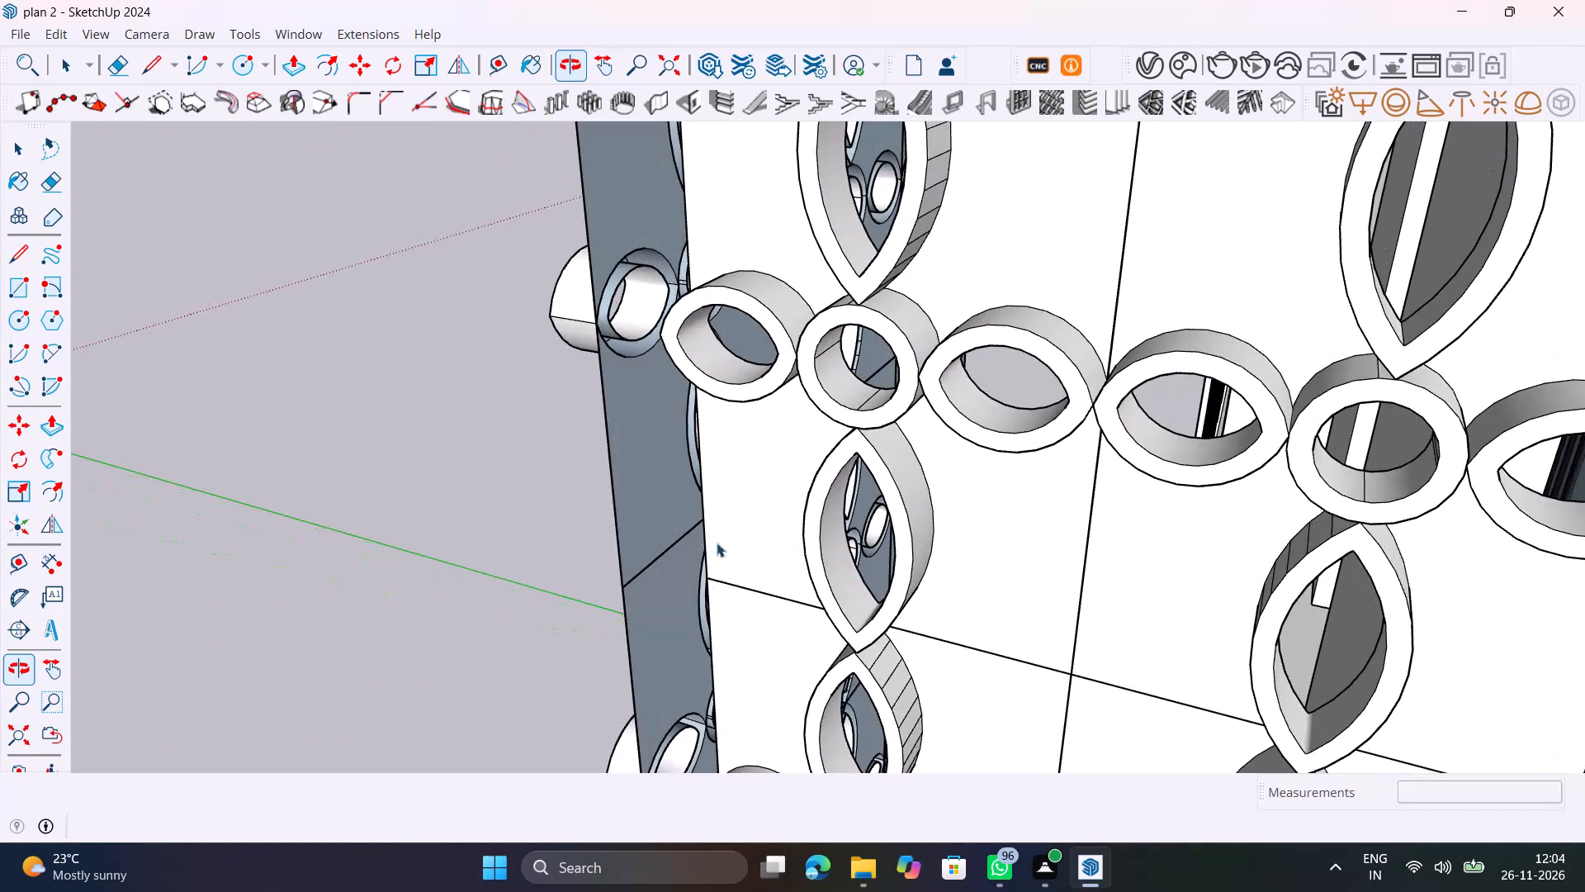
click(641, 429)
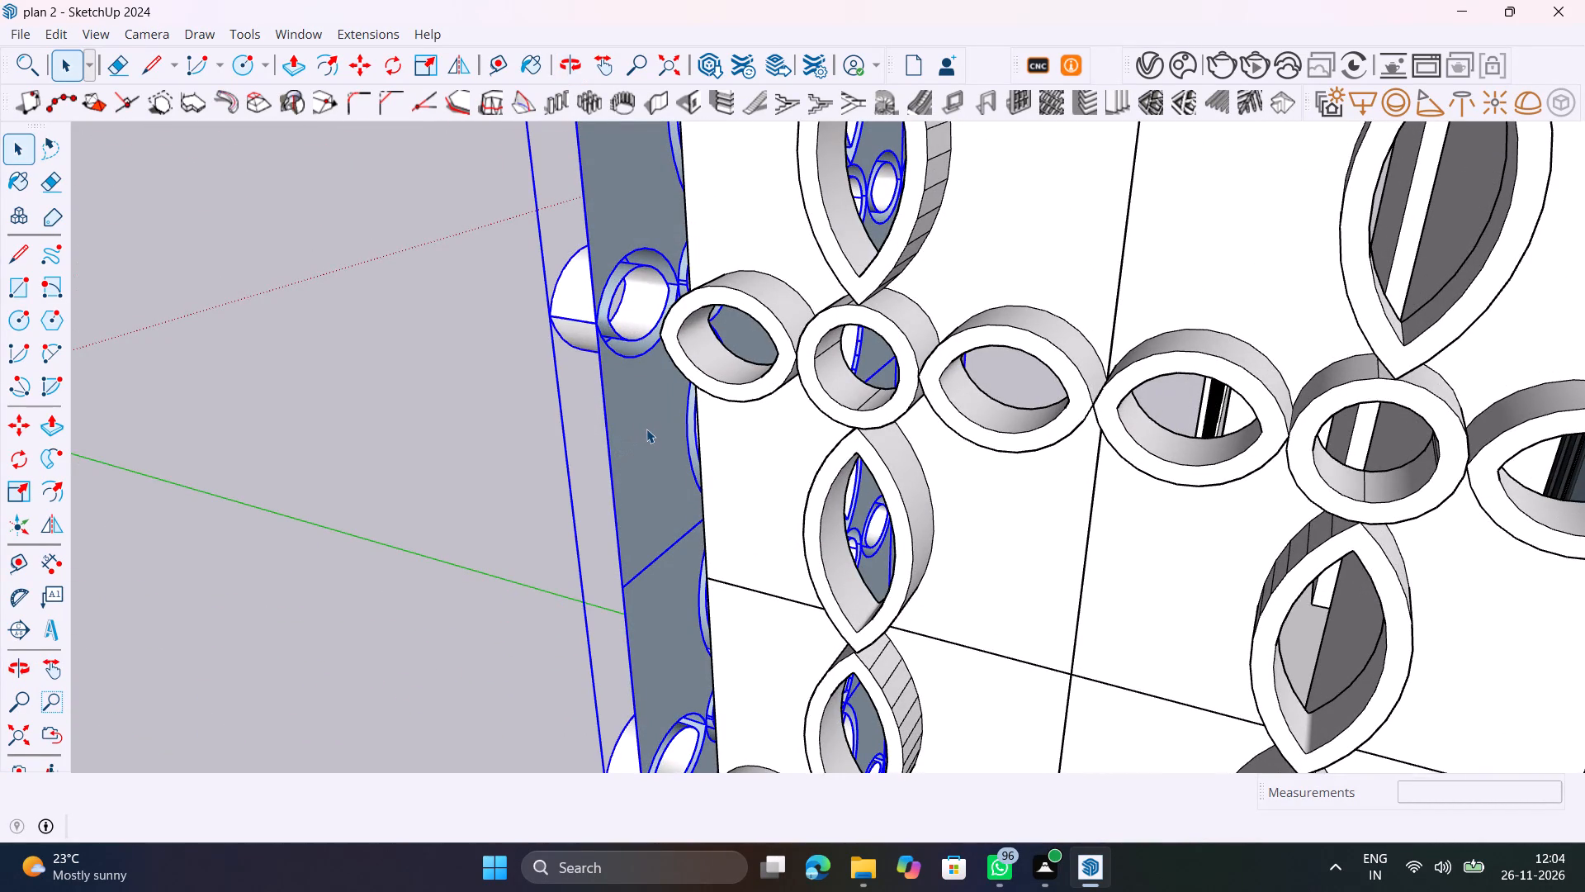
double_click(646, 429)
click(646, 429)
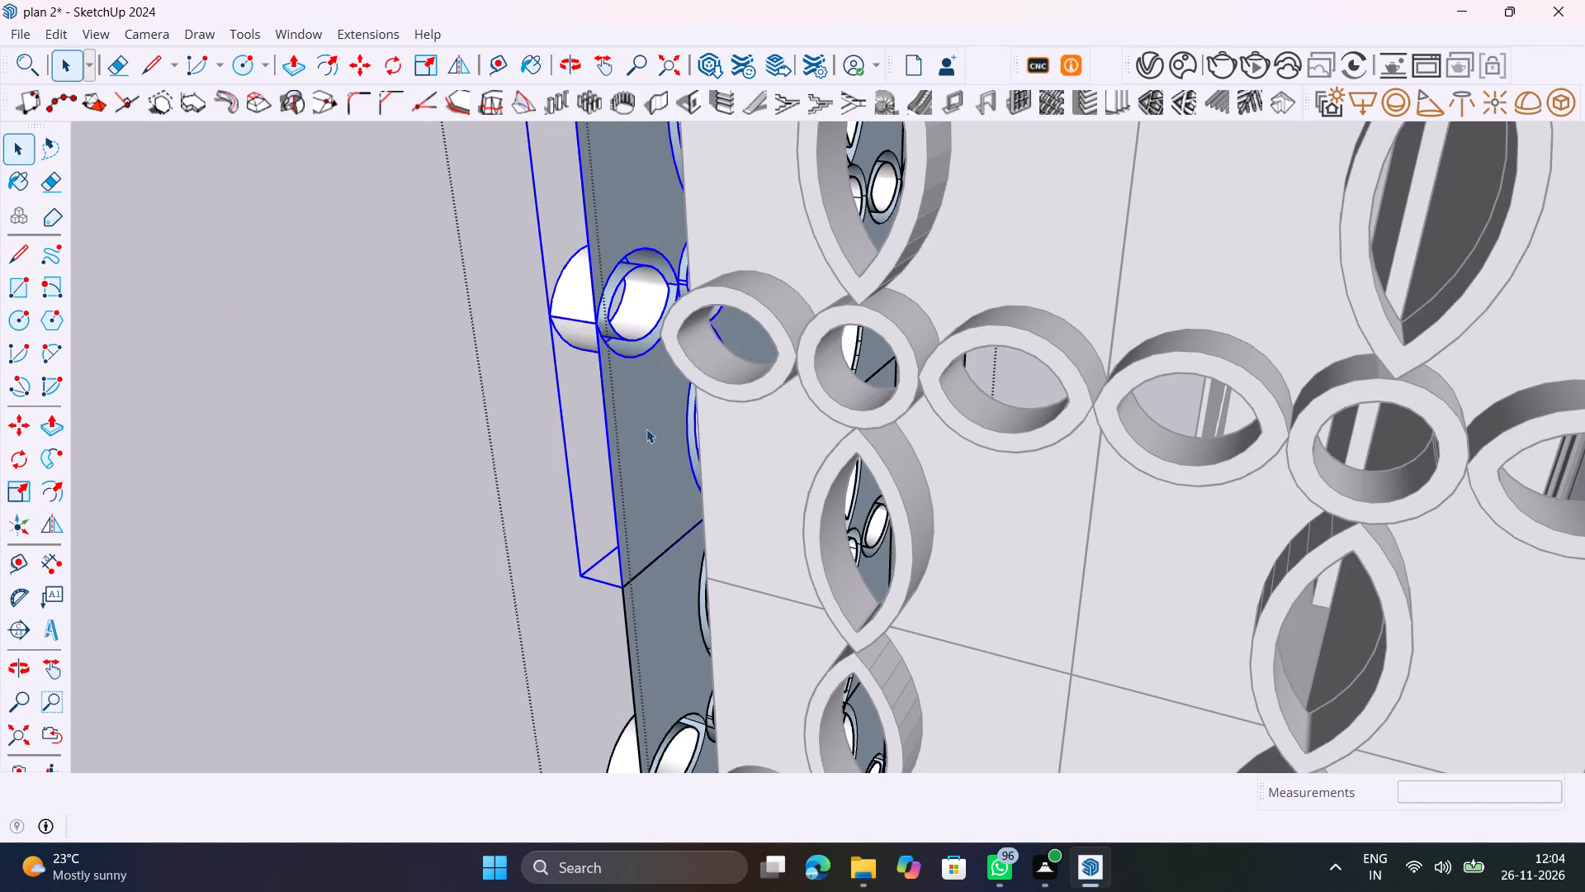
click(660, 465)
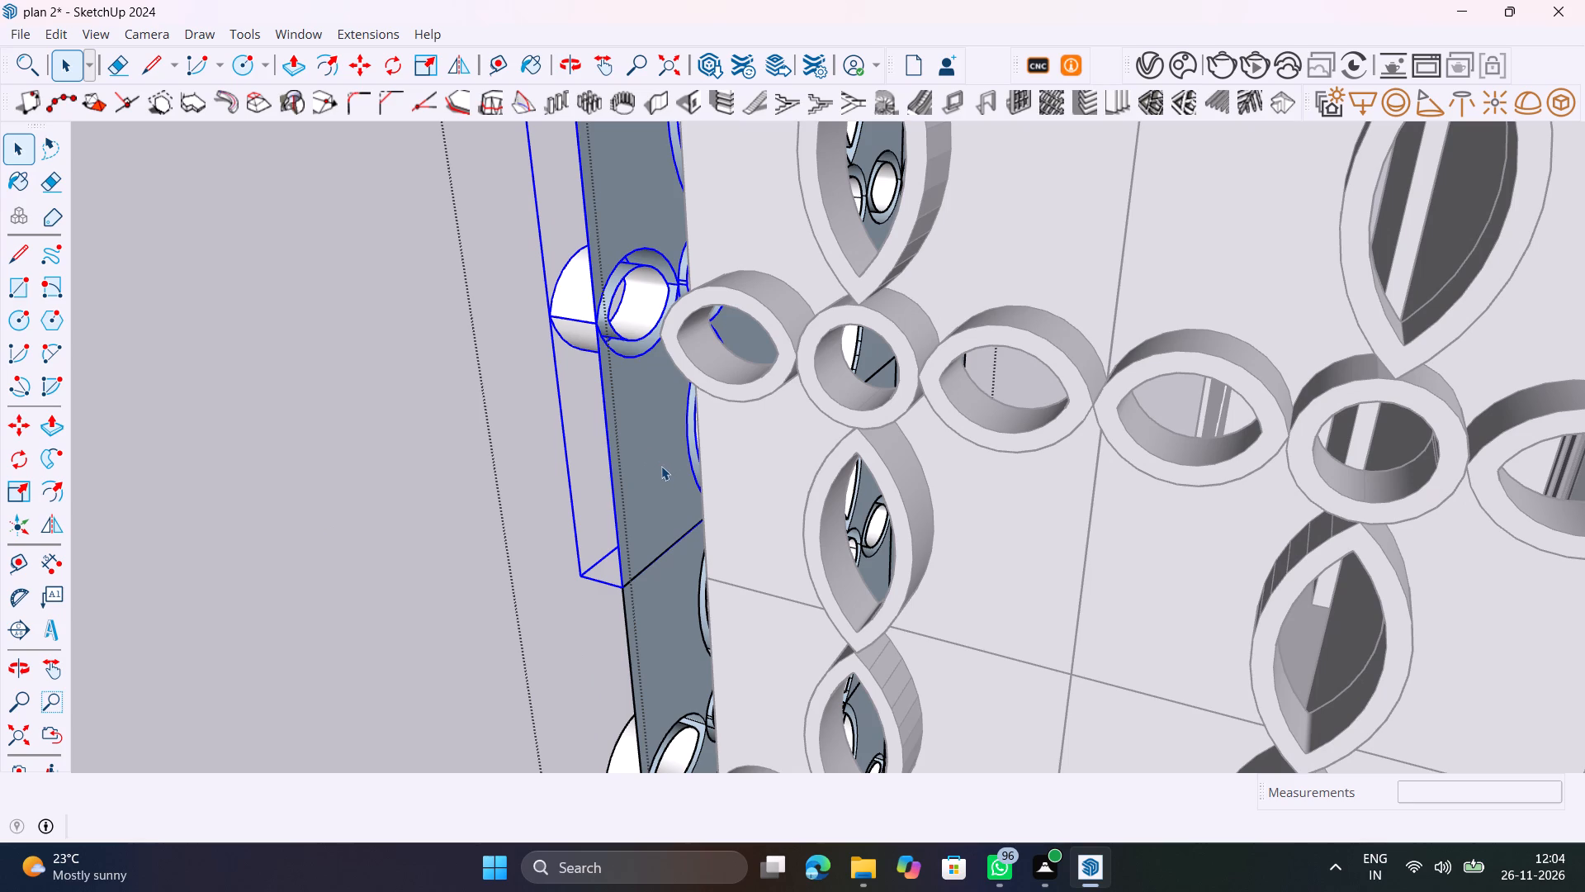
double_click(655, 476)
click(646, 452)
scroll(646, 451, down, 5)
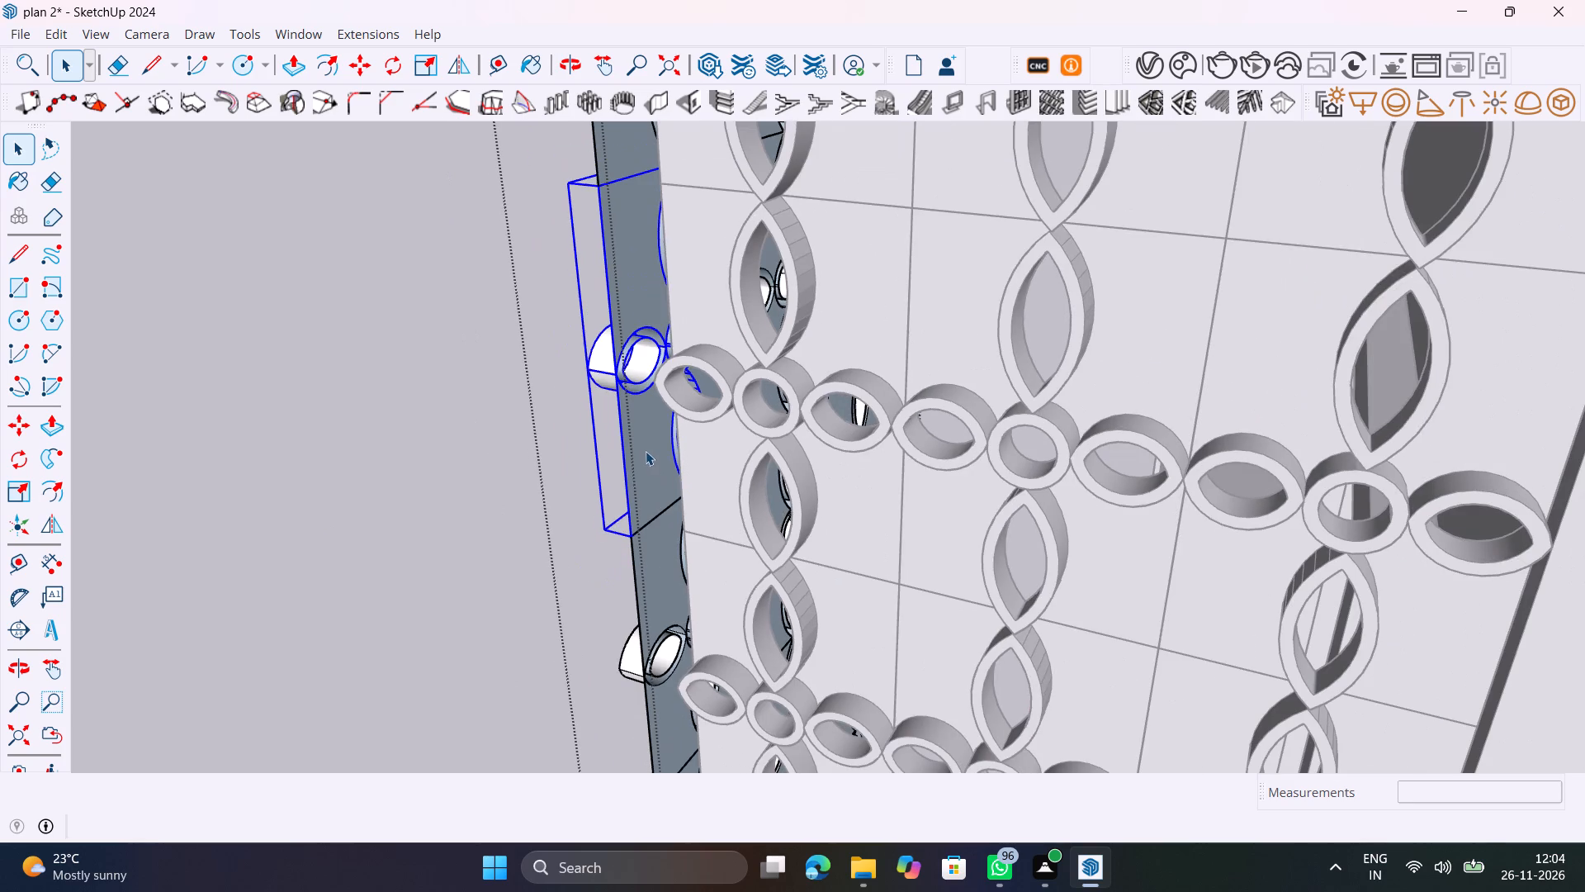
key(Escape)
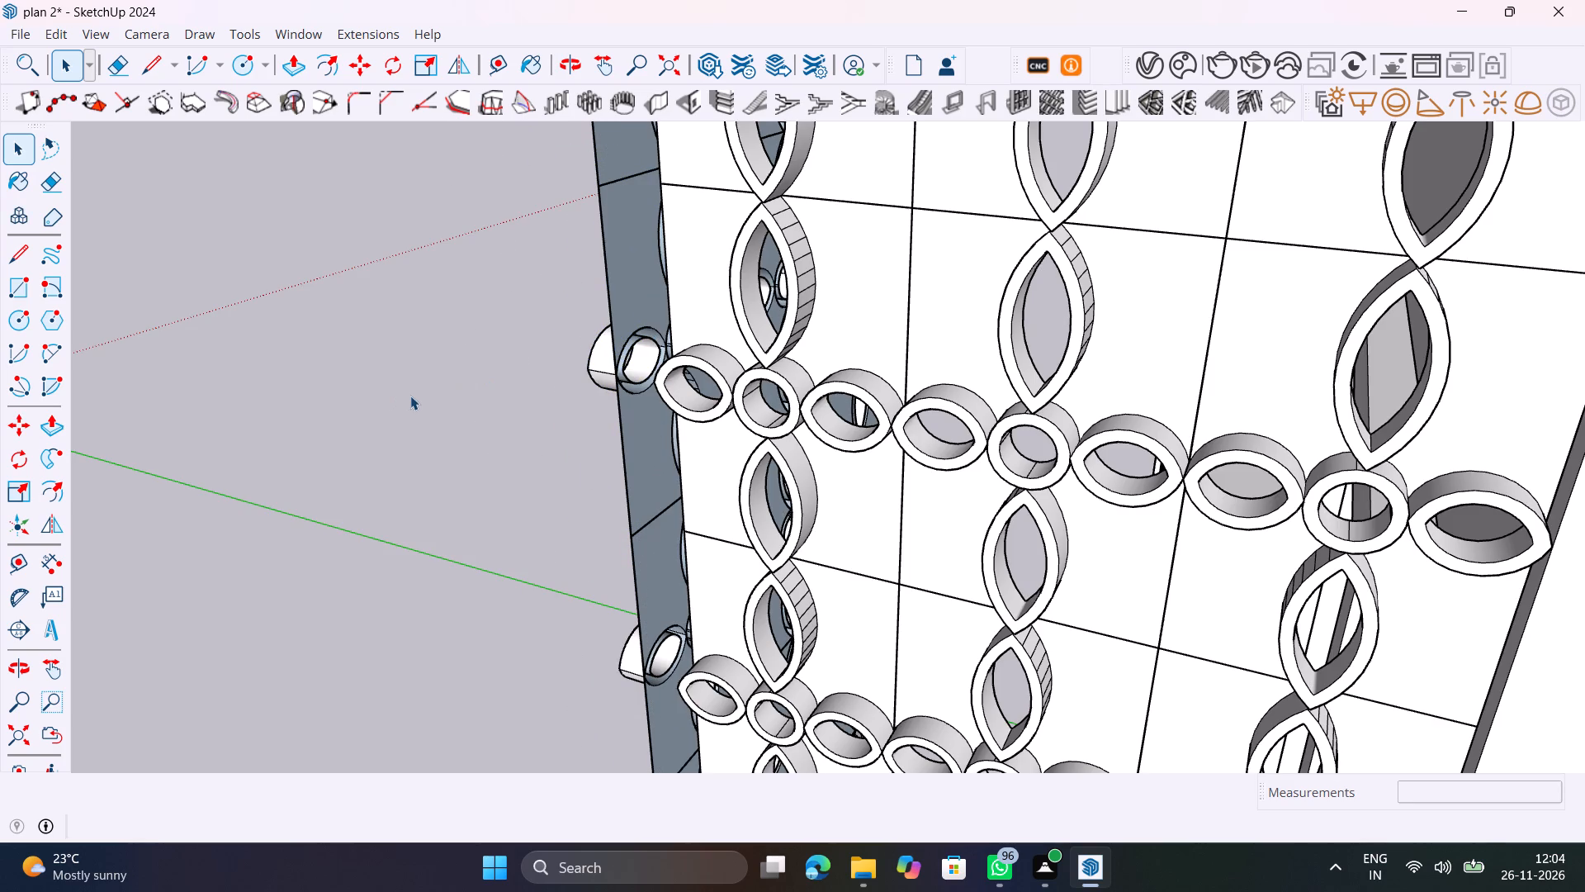
Examine both floors' corner lattice screens and the adjoining front balconies from the side-wall corner.
scroll(416, 387, down, 3)
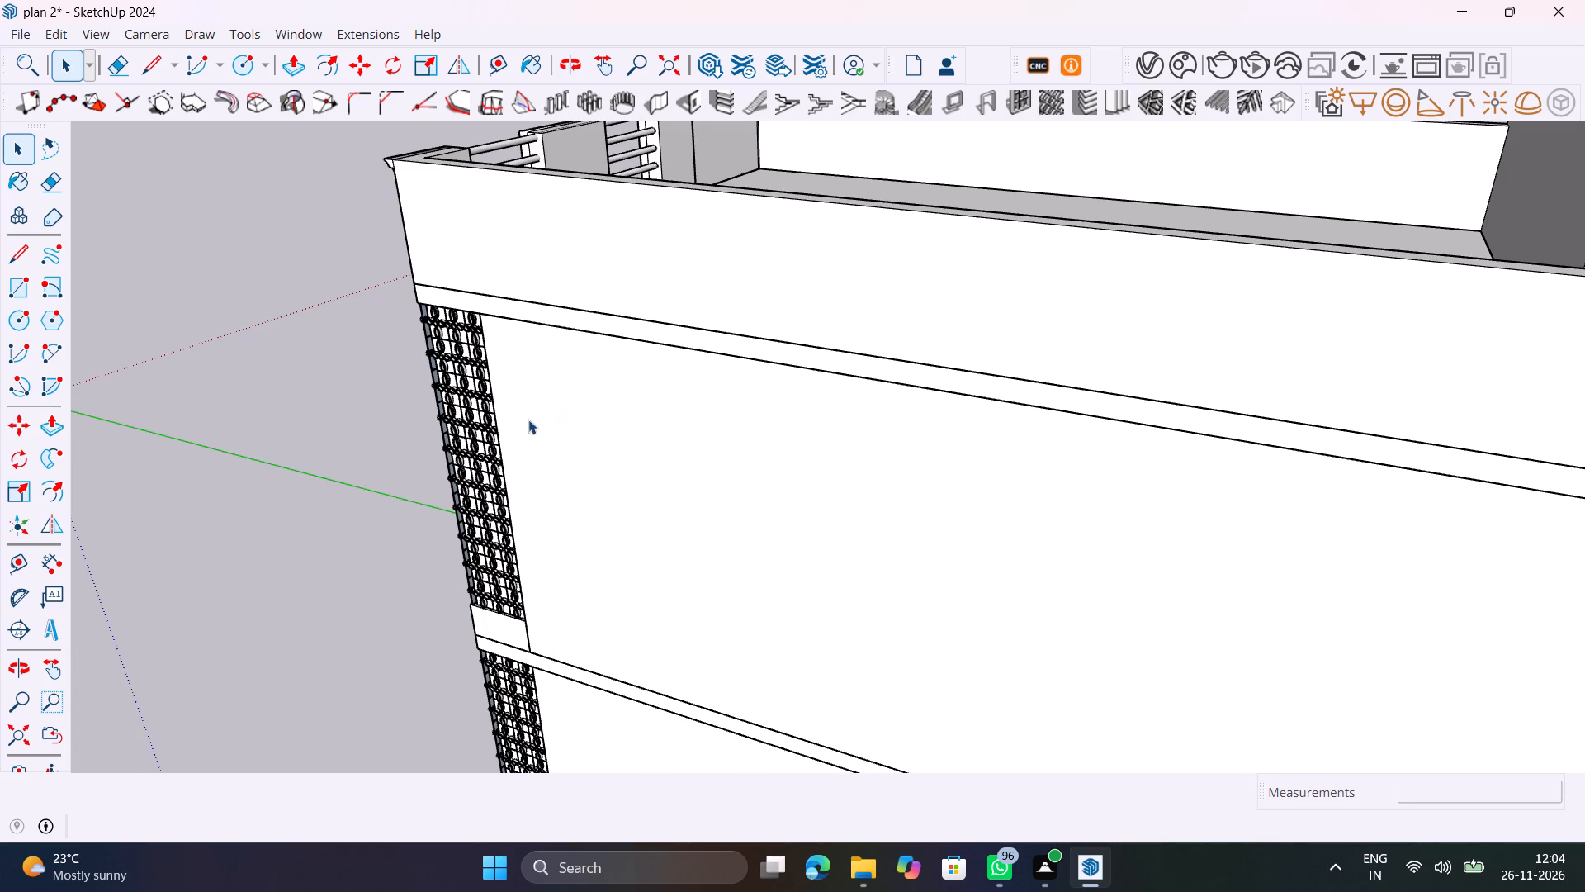
shift+middle_drag(529, 425, 1584, 433)
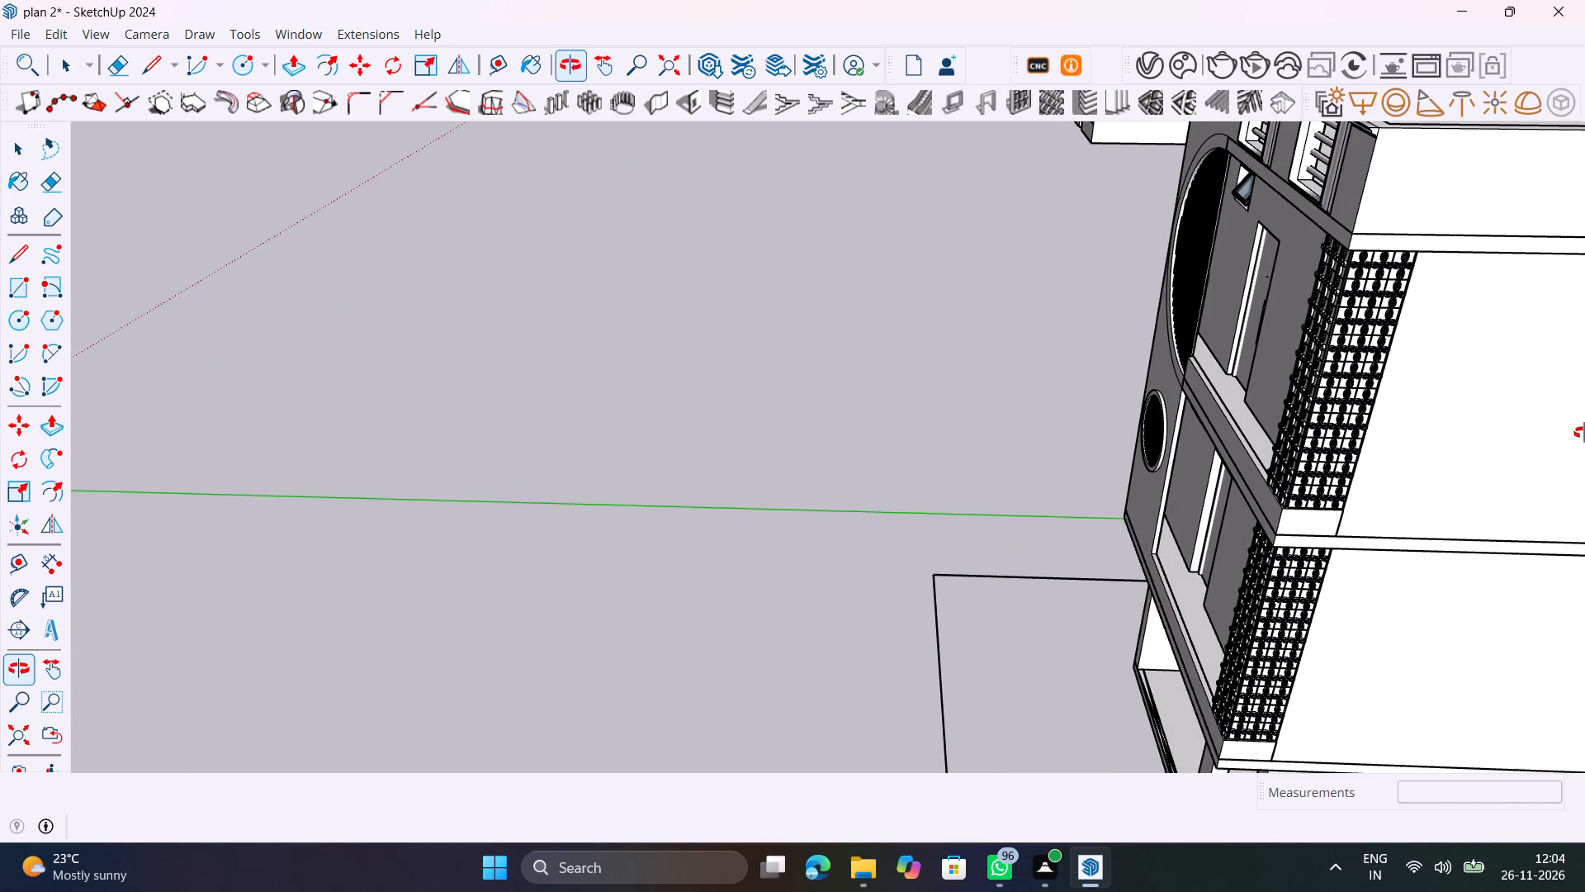
shift+middle_drag(1584, 433, 1584, 434)
shift+middle_drag(1298, 515, 1110, 410)
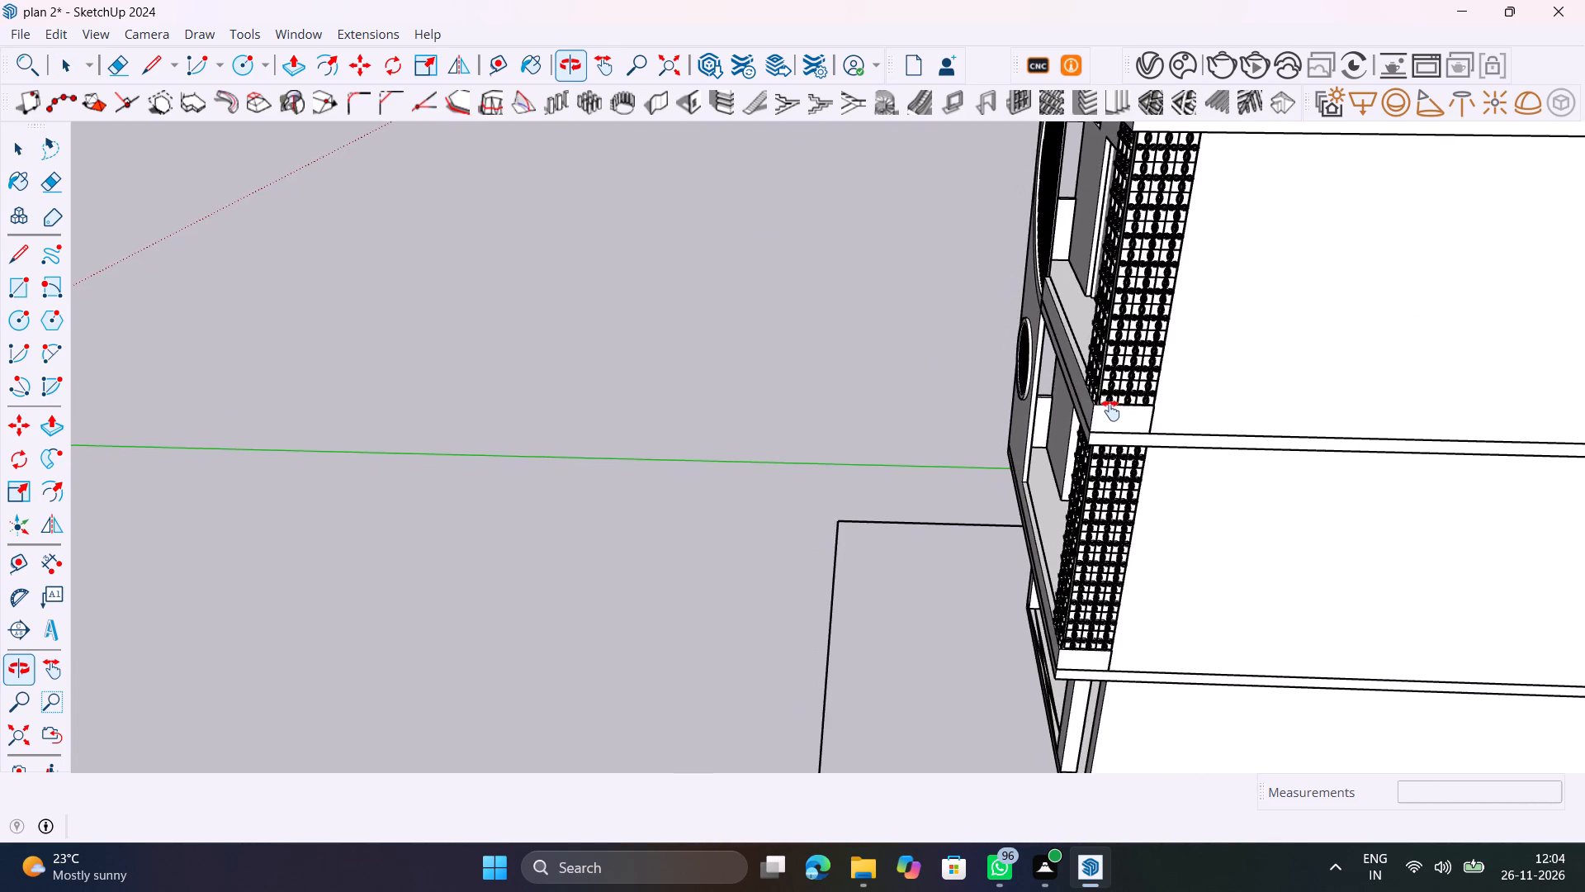
shift+middle_drag(1110, 410, 773, 432)
scroll(774, 434, up, 1)
middle_drag(788, 437, 938, 449)
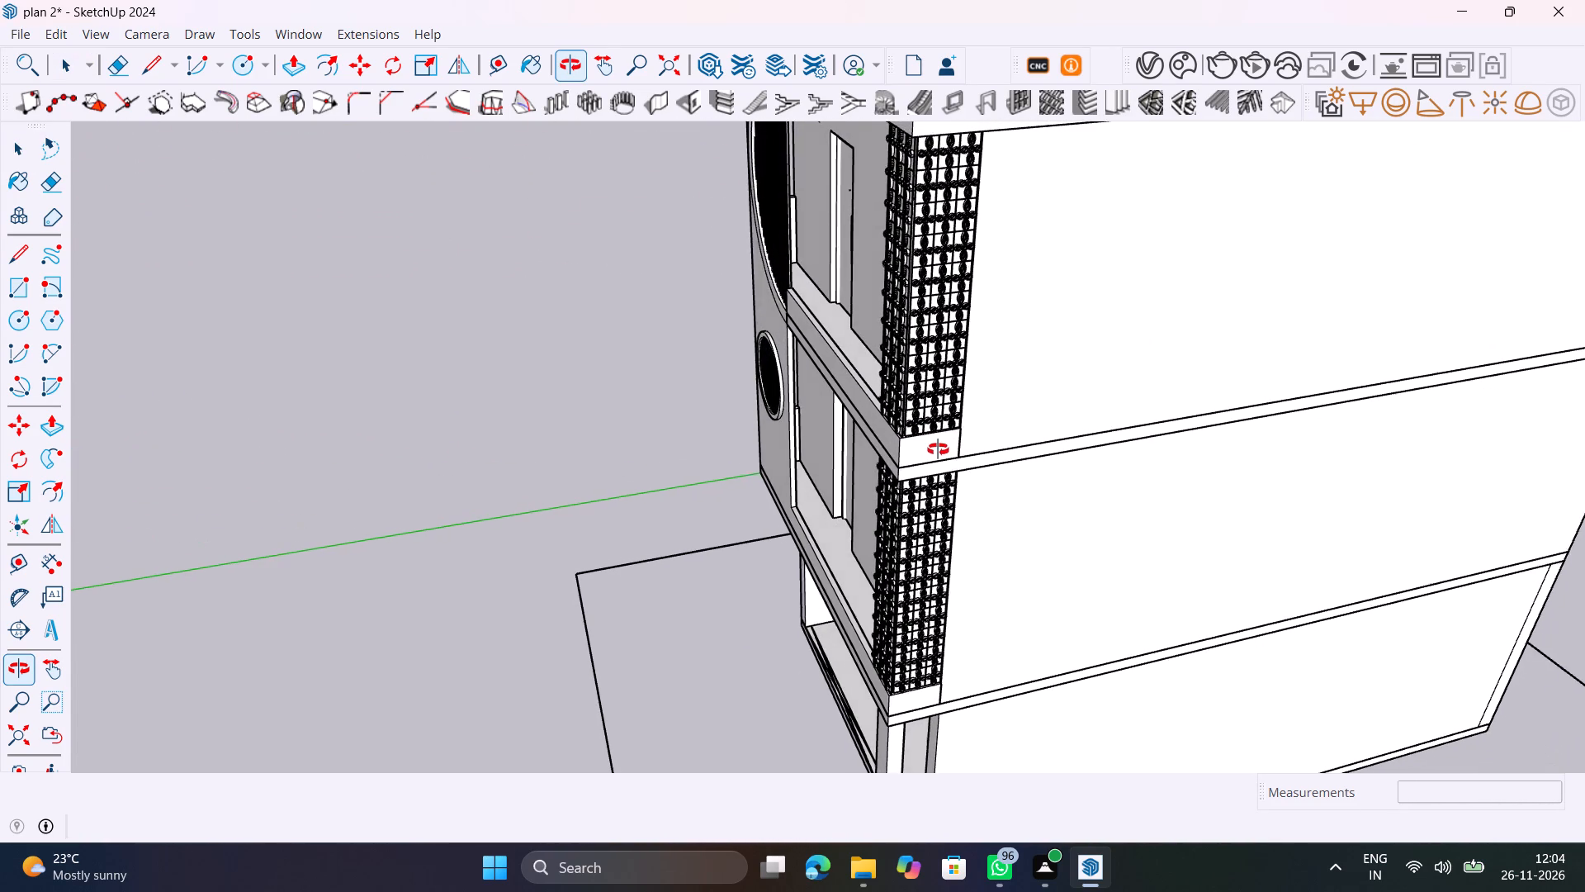
middle_drag(938, 449, 941, 450)
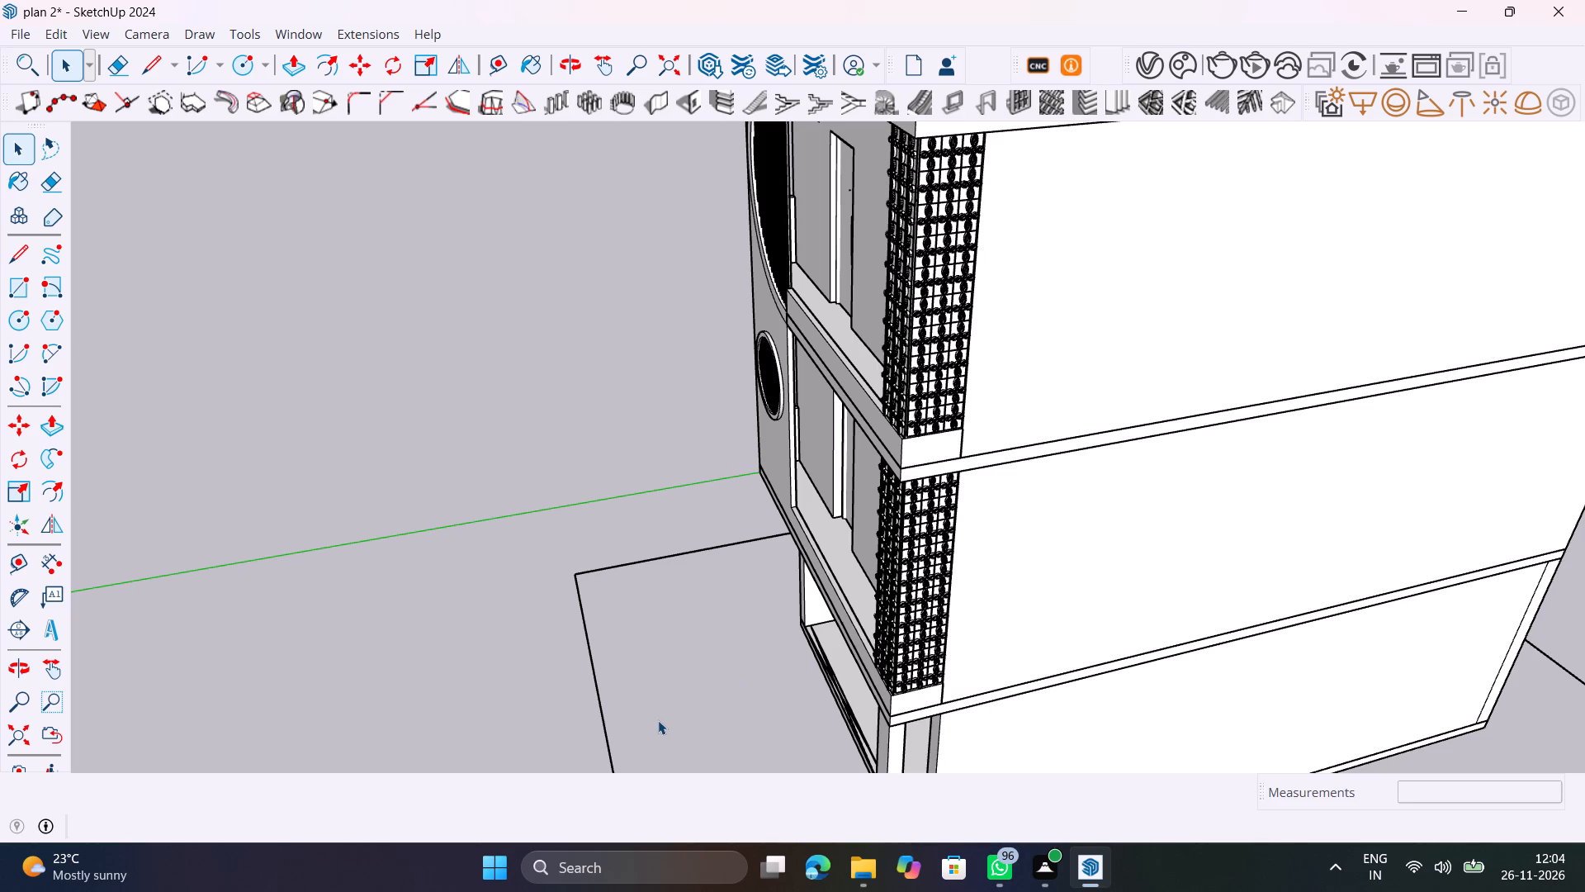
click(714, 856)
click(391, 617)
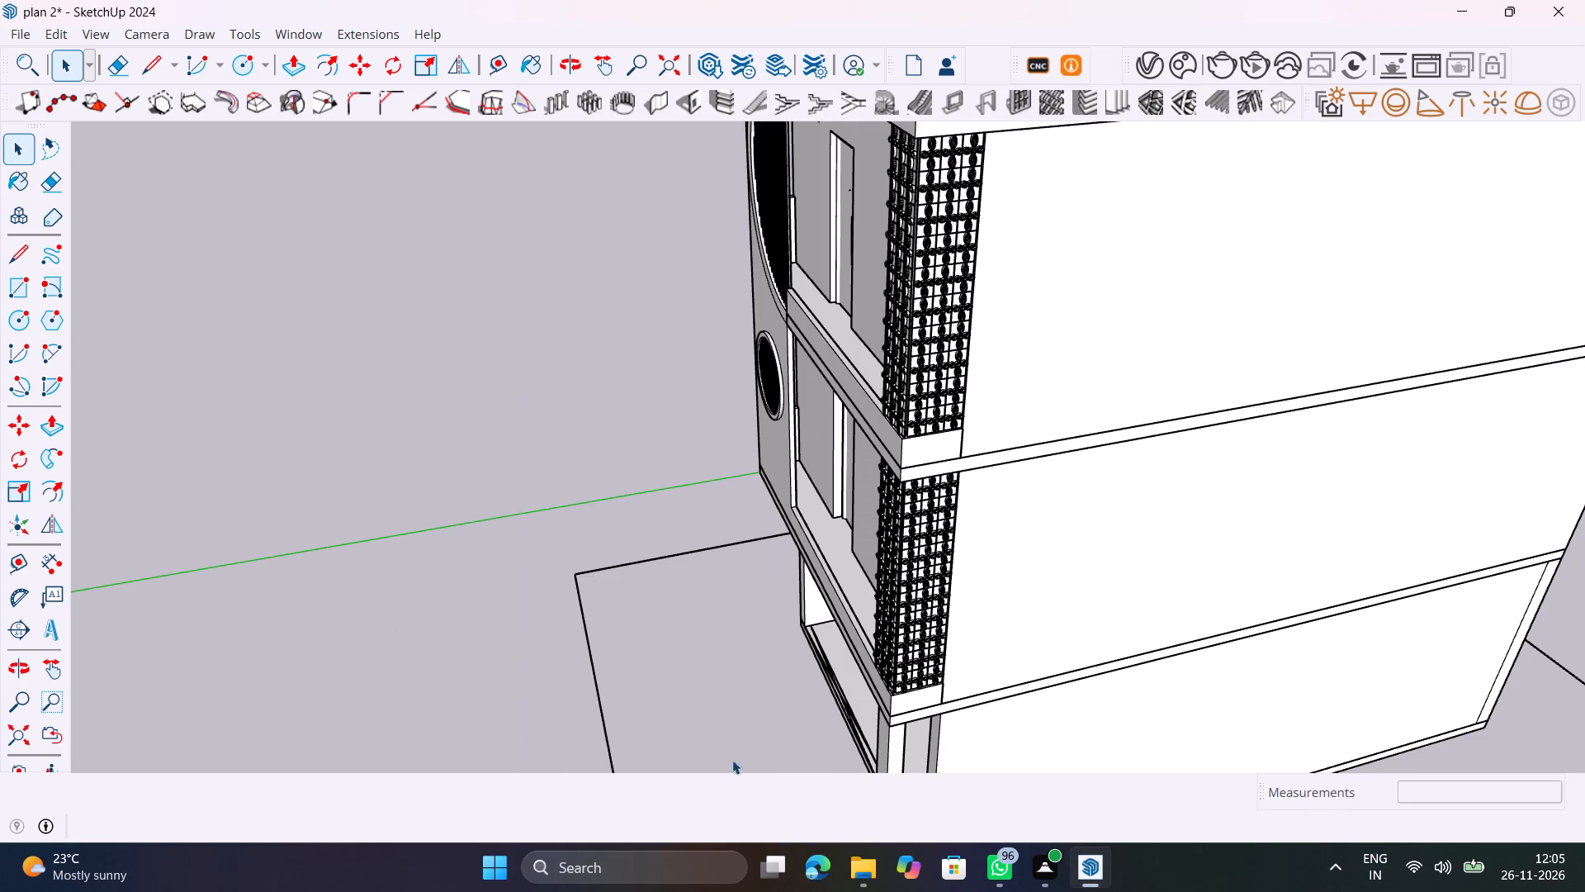
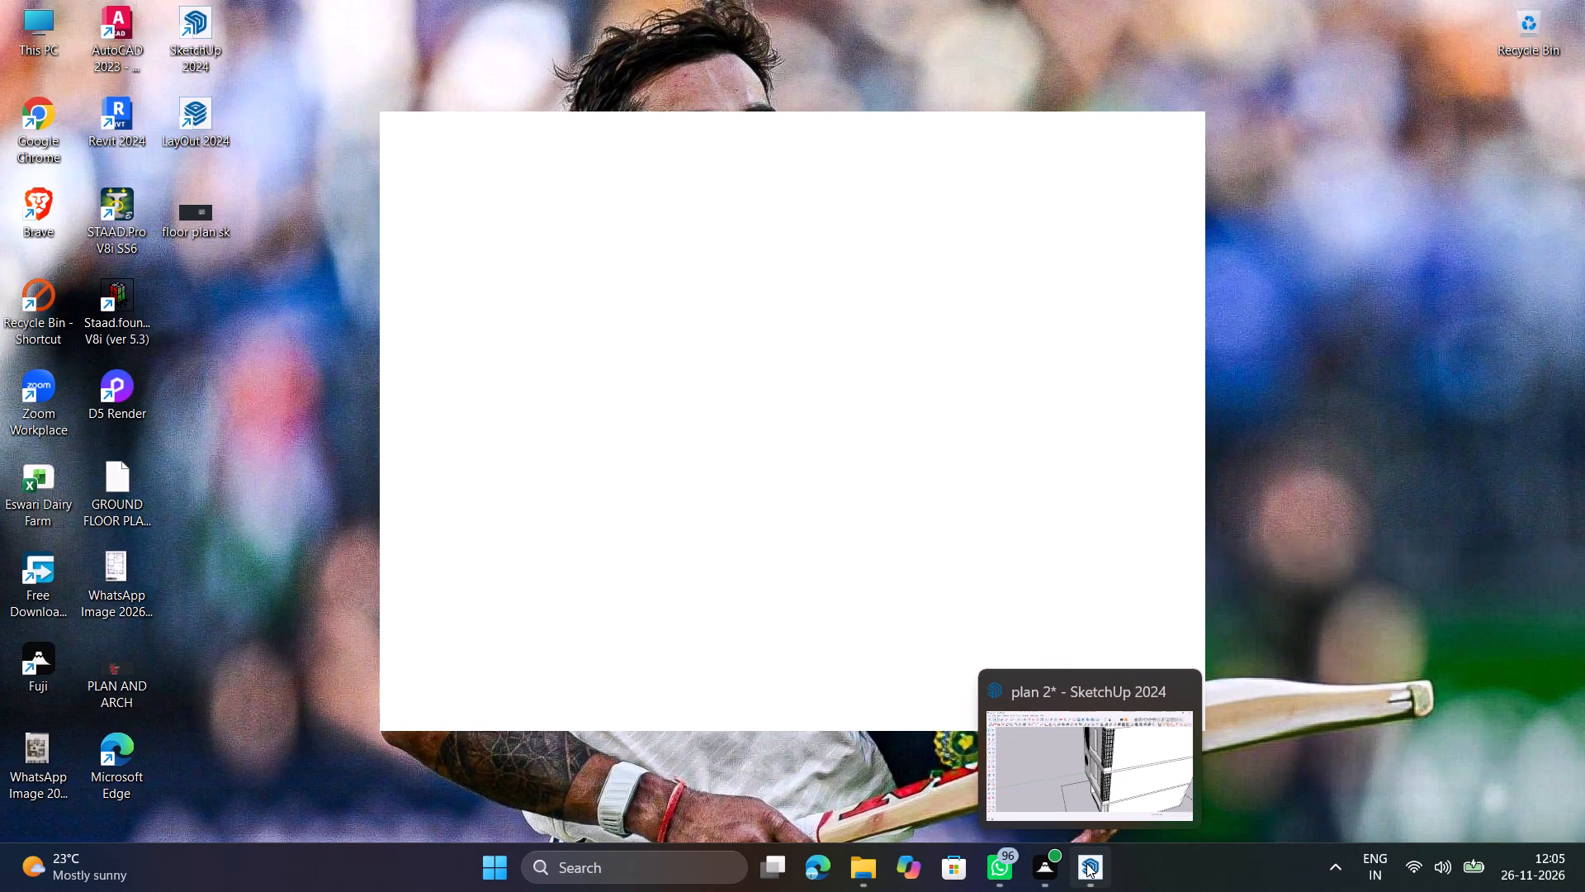
Switch back to the plan 2 model in SketchUp and examine the lower floor's corner lattice screen from the side and front.
click(1090, 777)
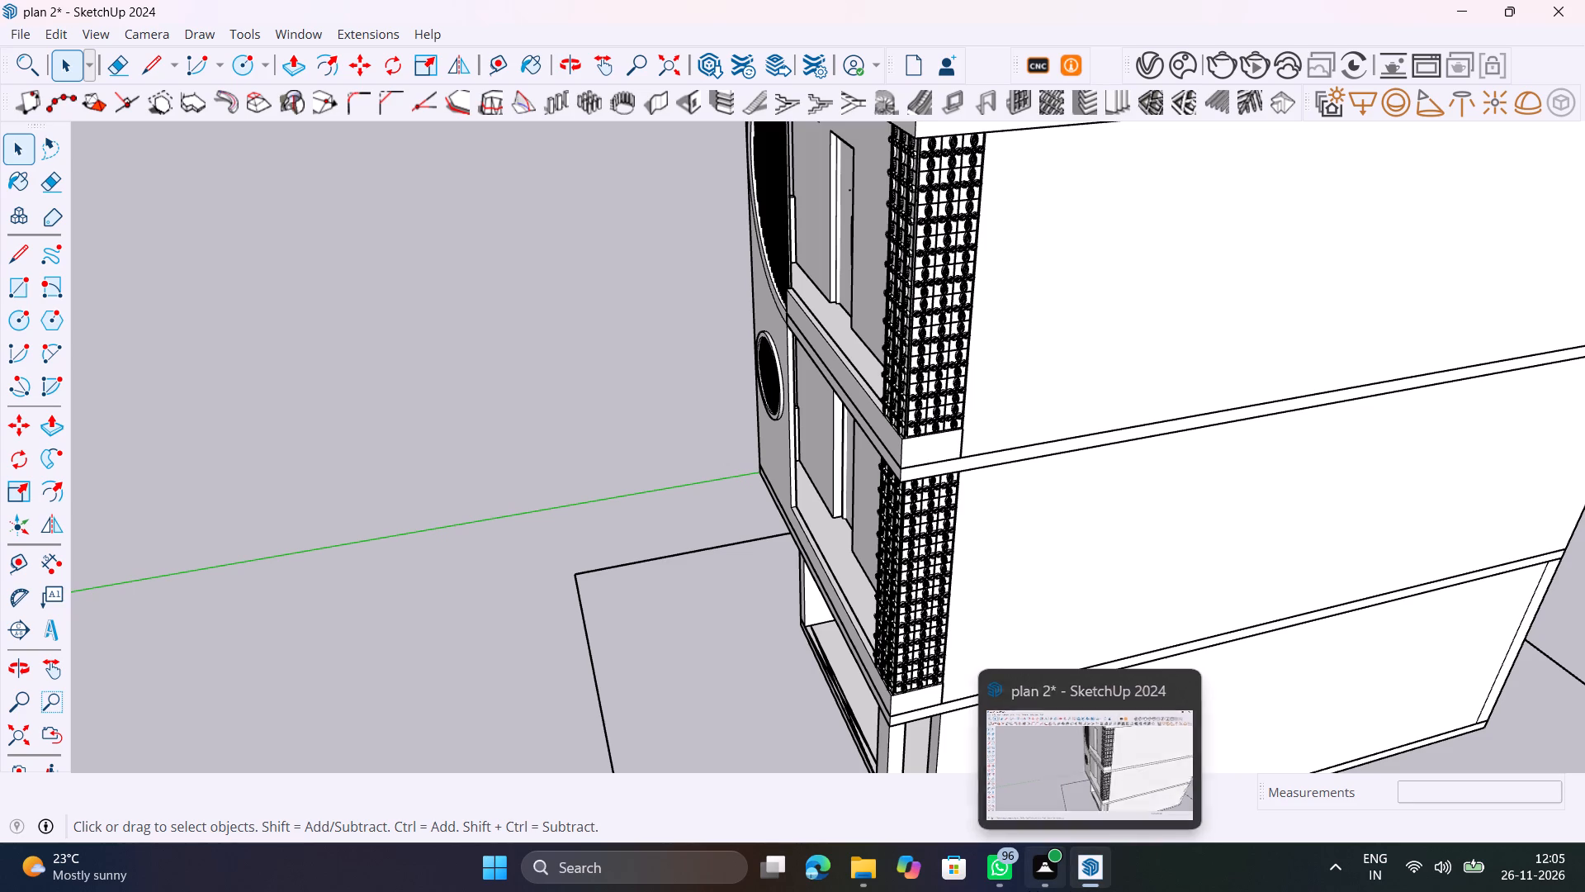
scroll(895, 887, up, 1)
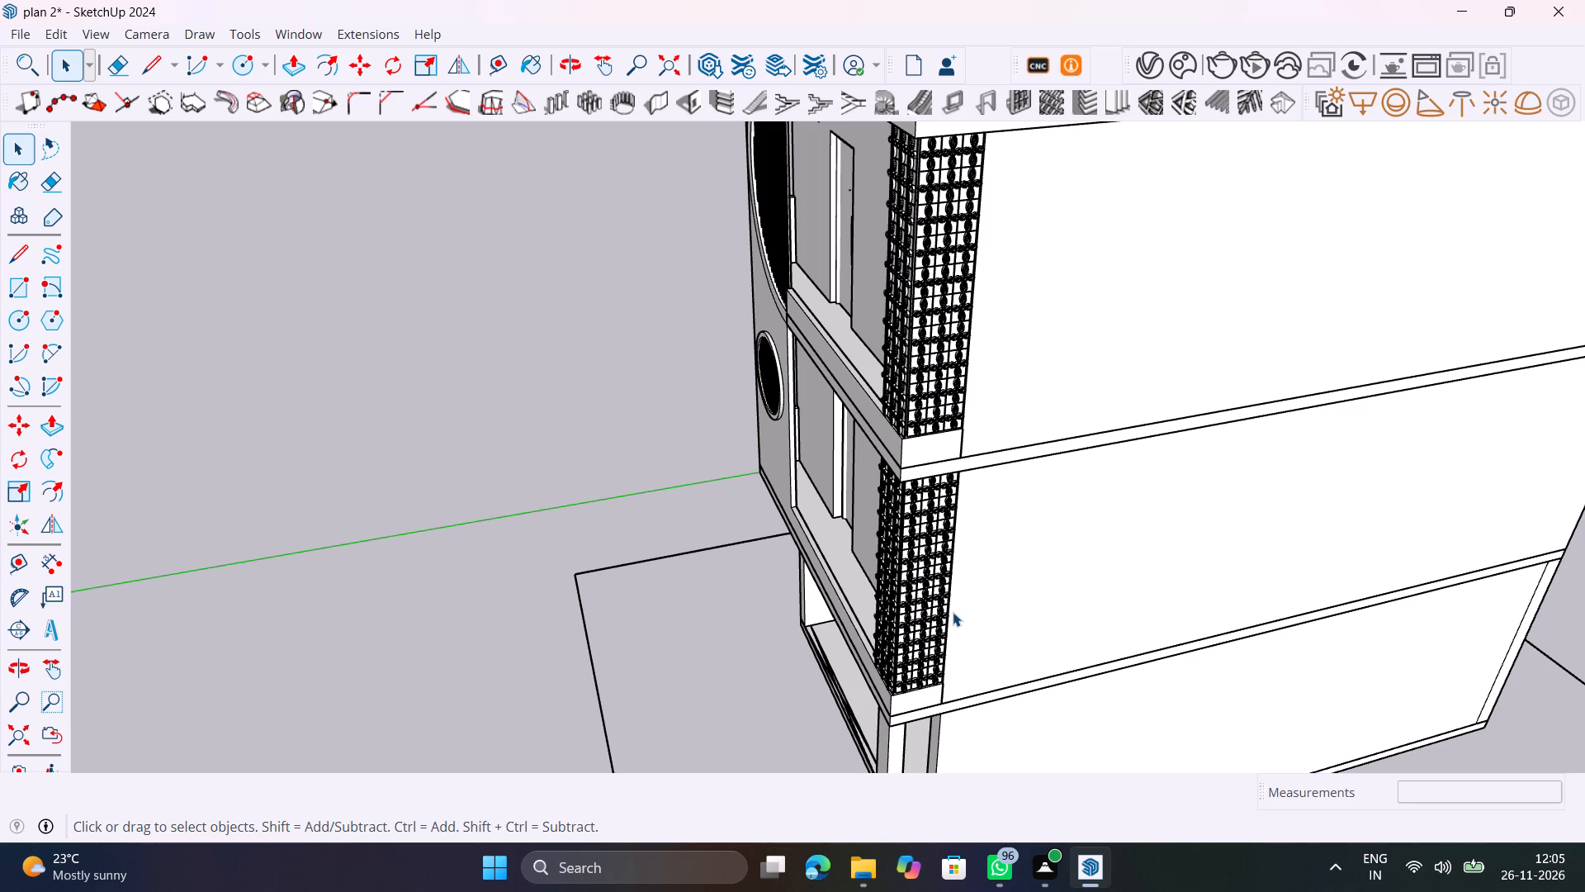
scroll(949, 539, up, 10)
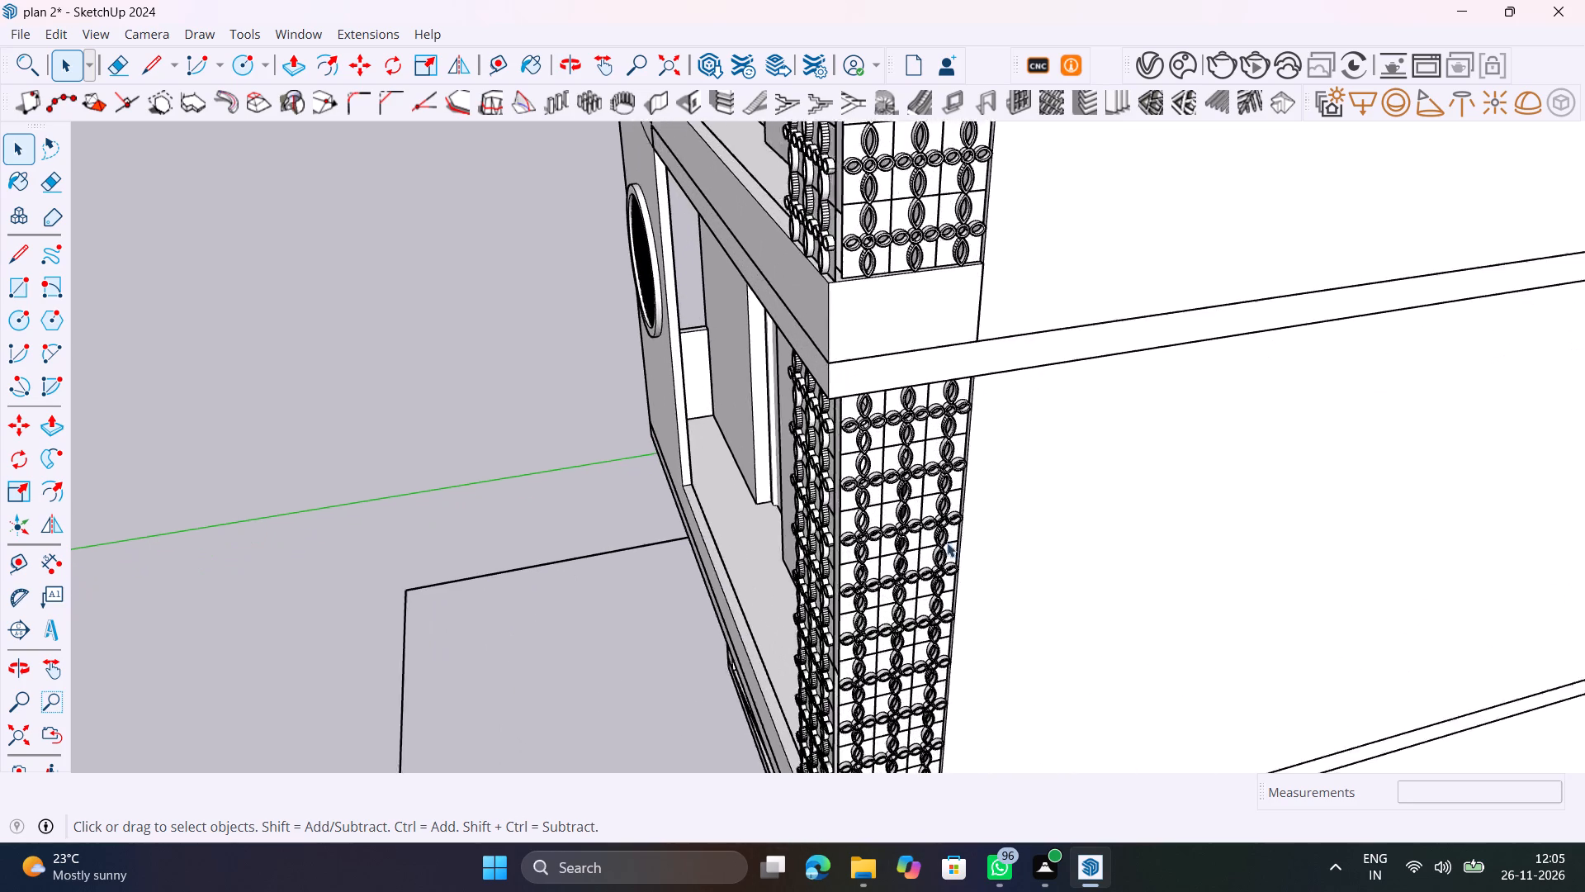
scroll(947, 543, up, 16)
middle_drag(912, 647, 759, 582)
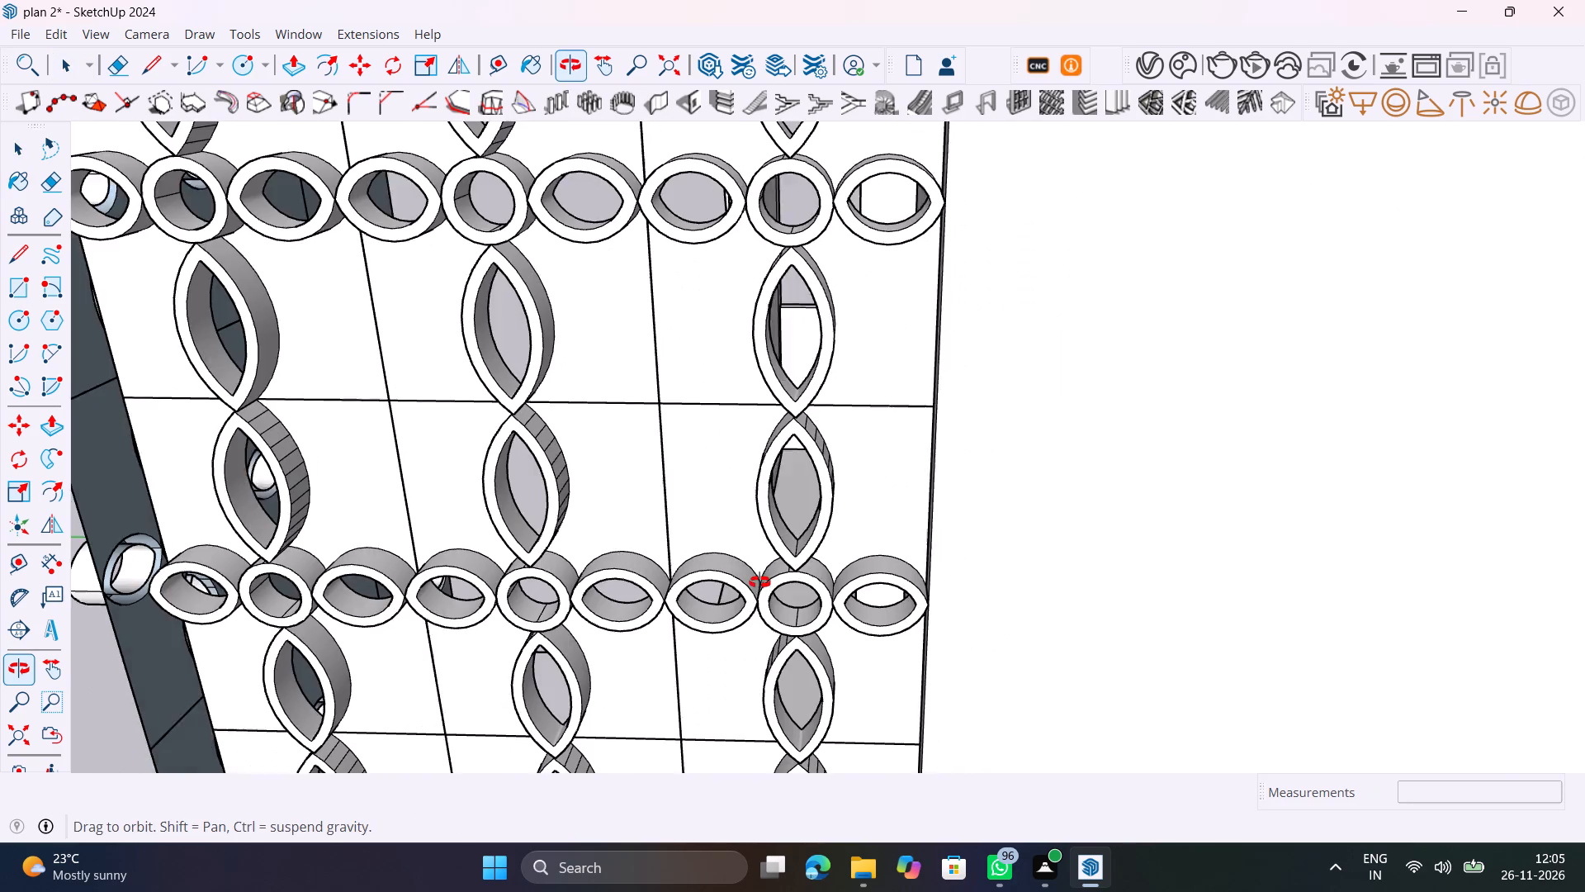
middle_drag(759, 582, 748, 581)
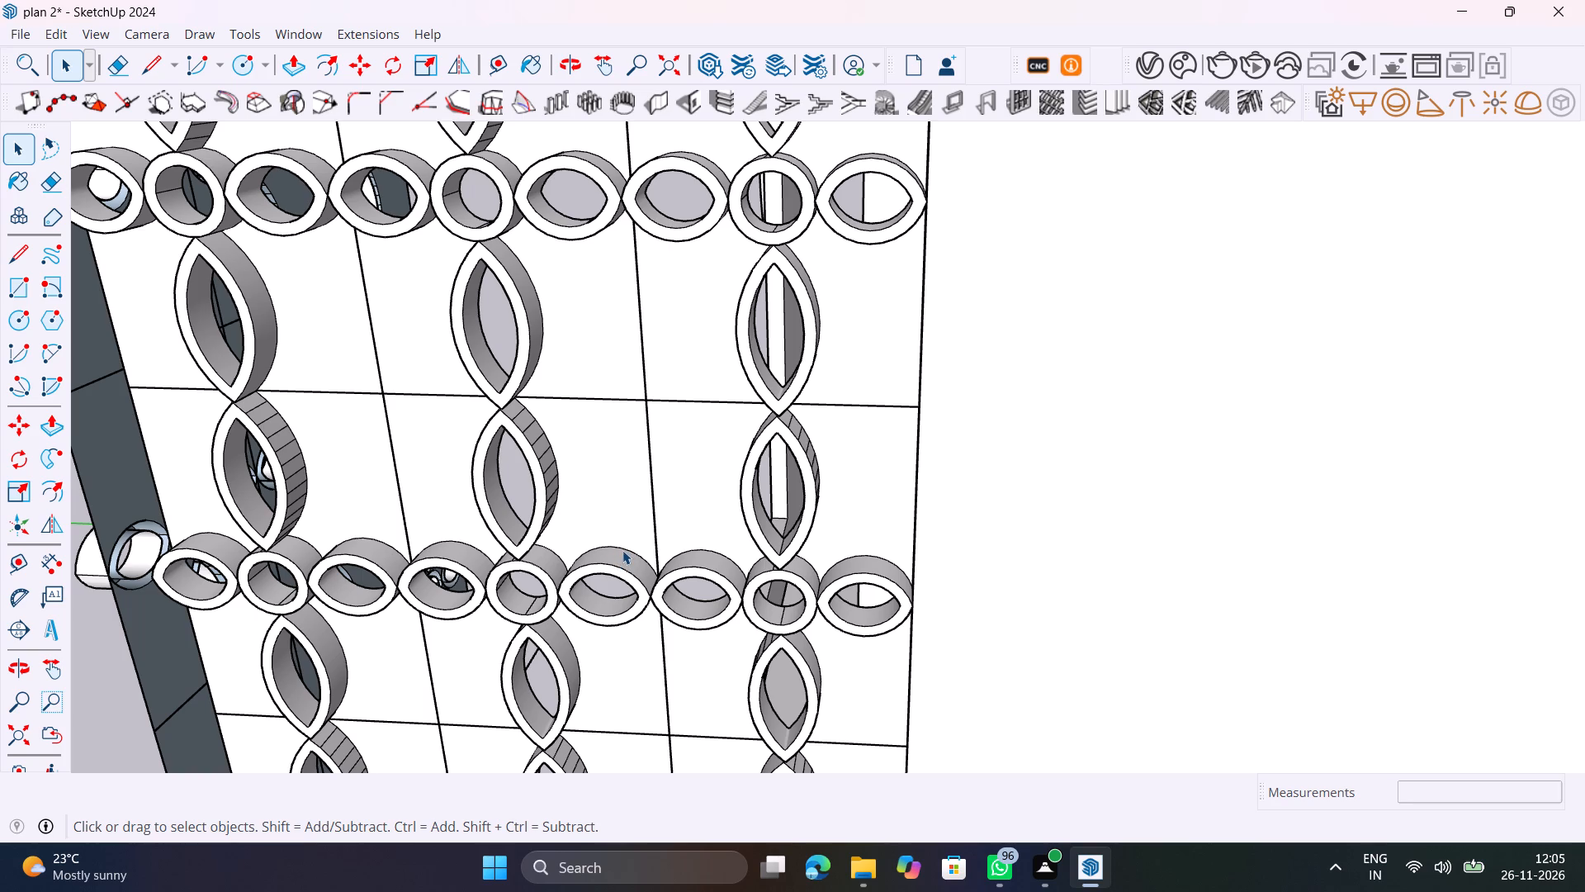
scroll(708, 482, down, 6)
shift+middle_drag(647, 631, 821, 574)
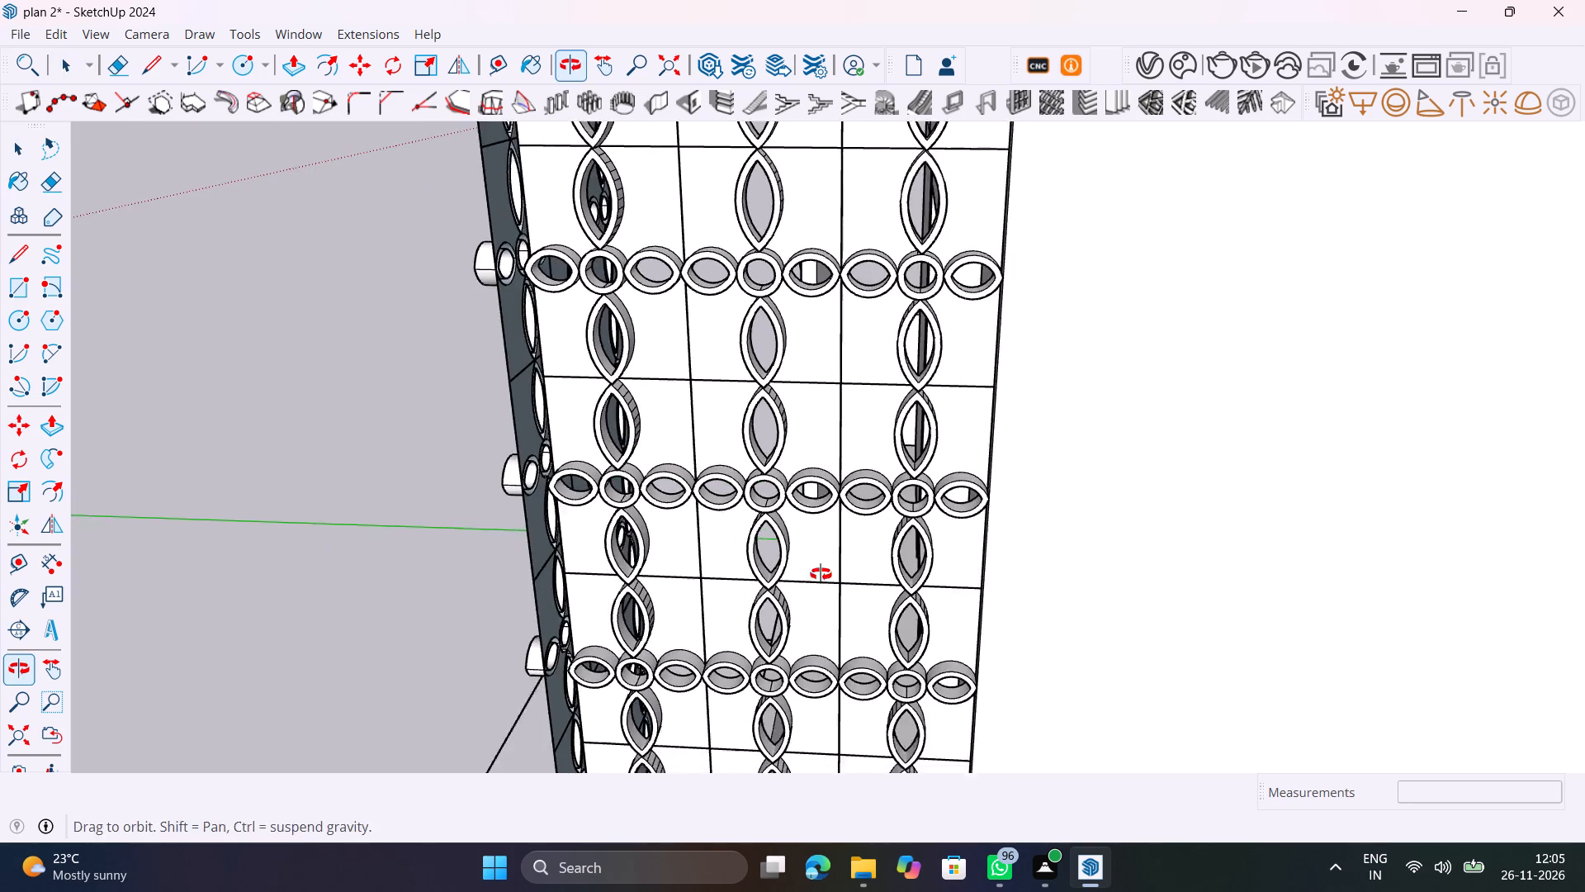
shift+middle_drag(821, 574, 822, 573)
middle_drag(826, 595, 1045, 543)
scroll(535, 864, down, 5)
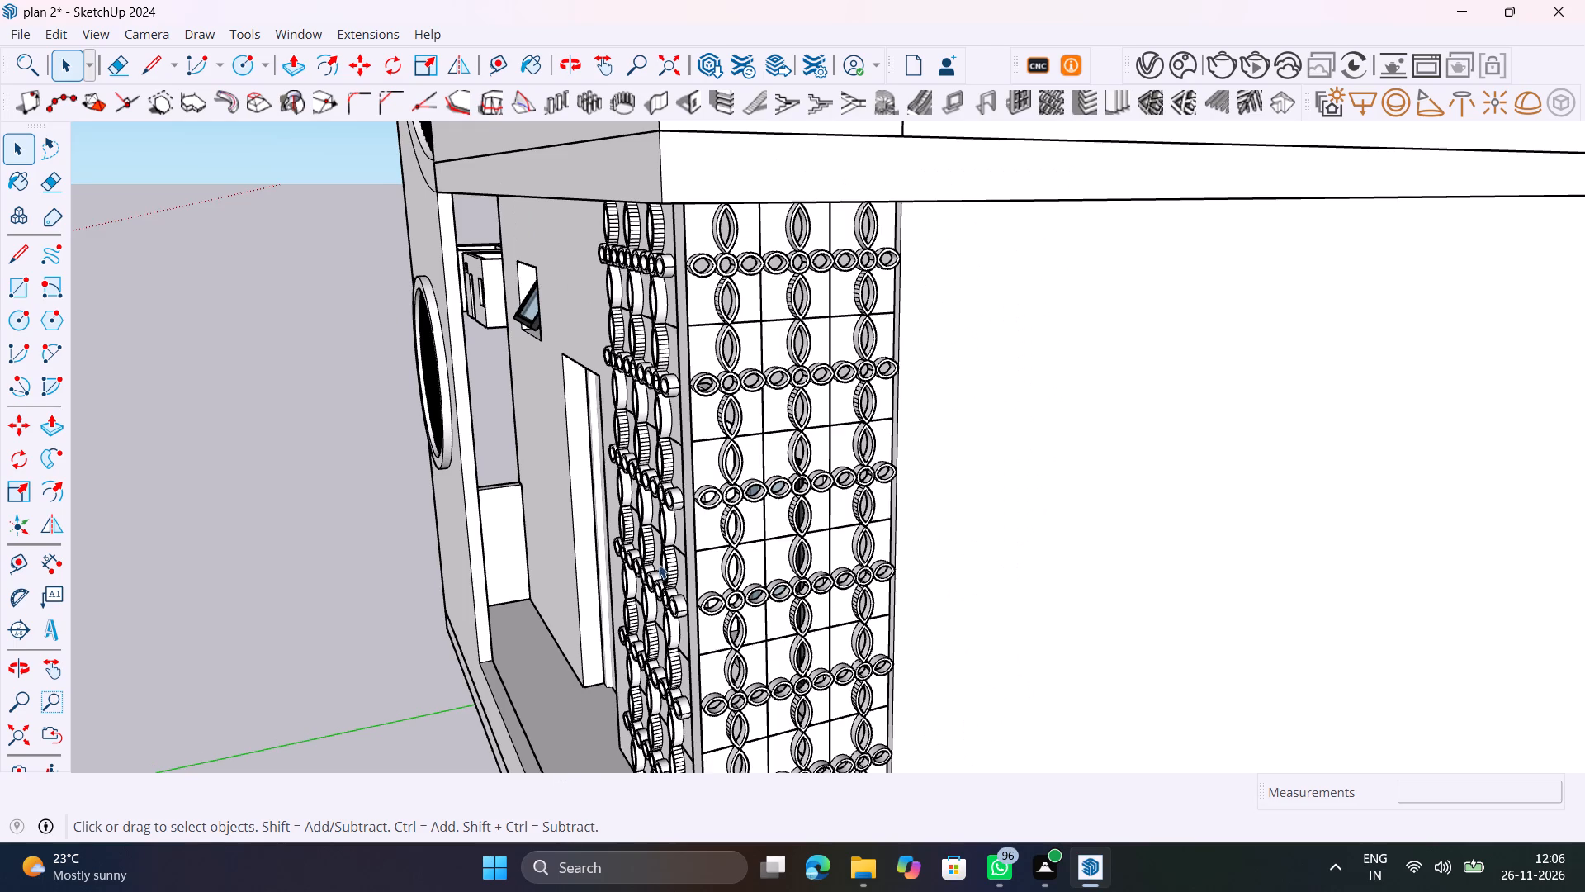
scroll(659, 564, down, 12)
shift+middle_drag(698, 610, 470, 572)
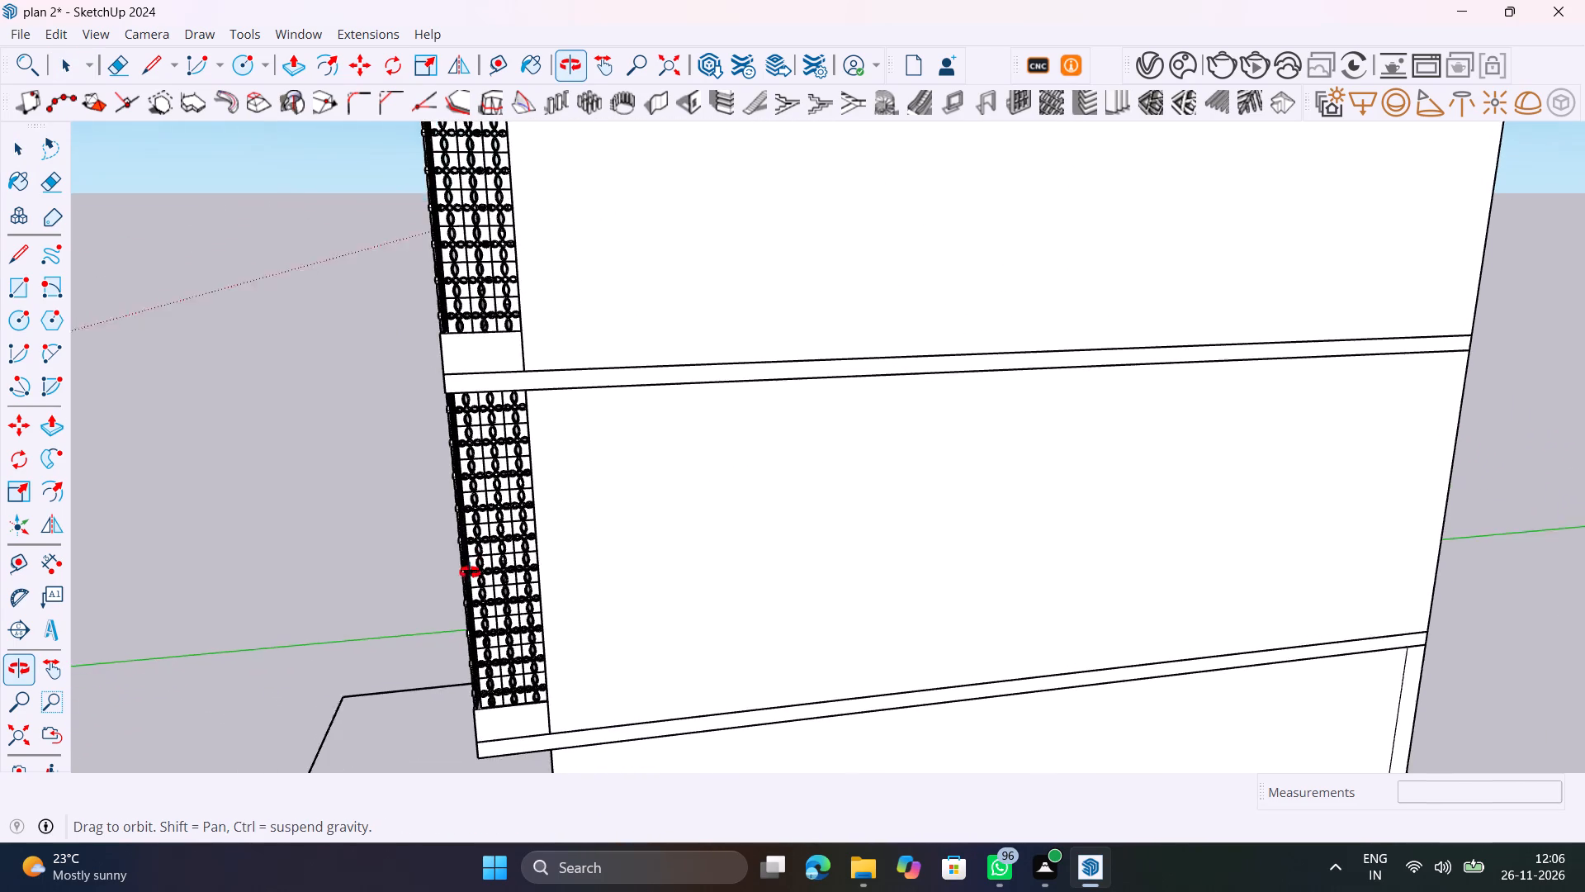
shift+middle_drag(470, 572, 792, 591)
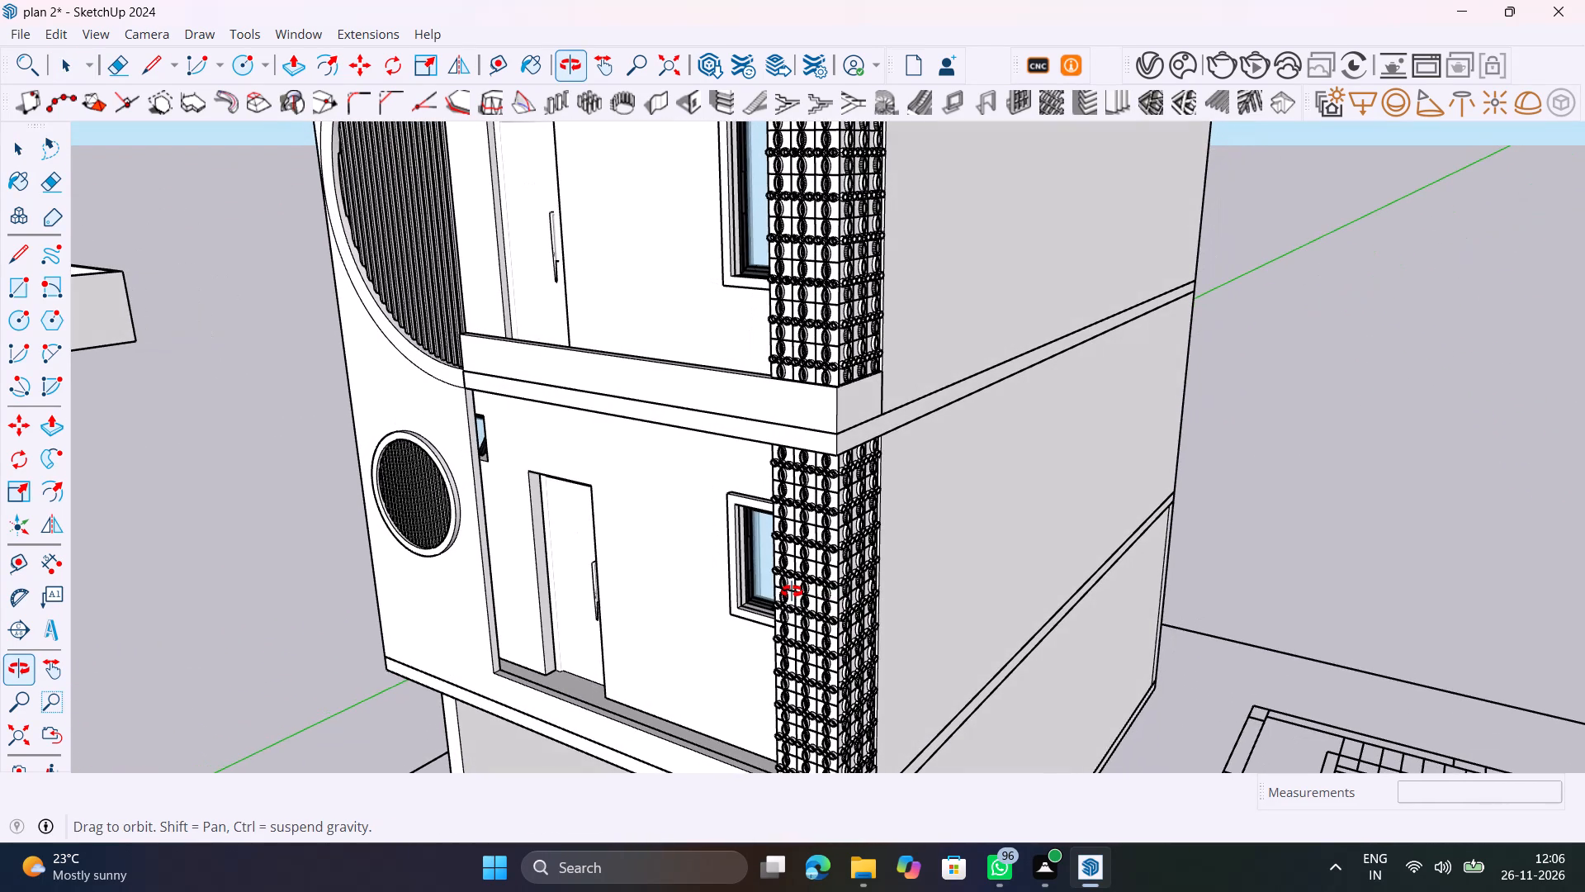
shift+middle_drag(792, 591, 816, 597)
scroll(318, 518, down, 2)
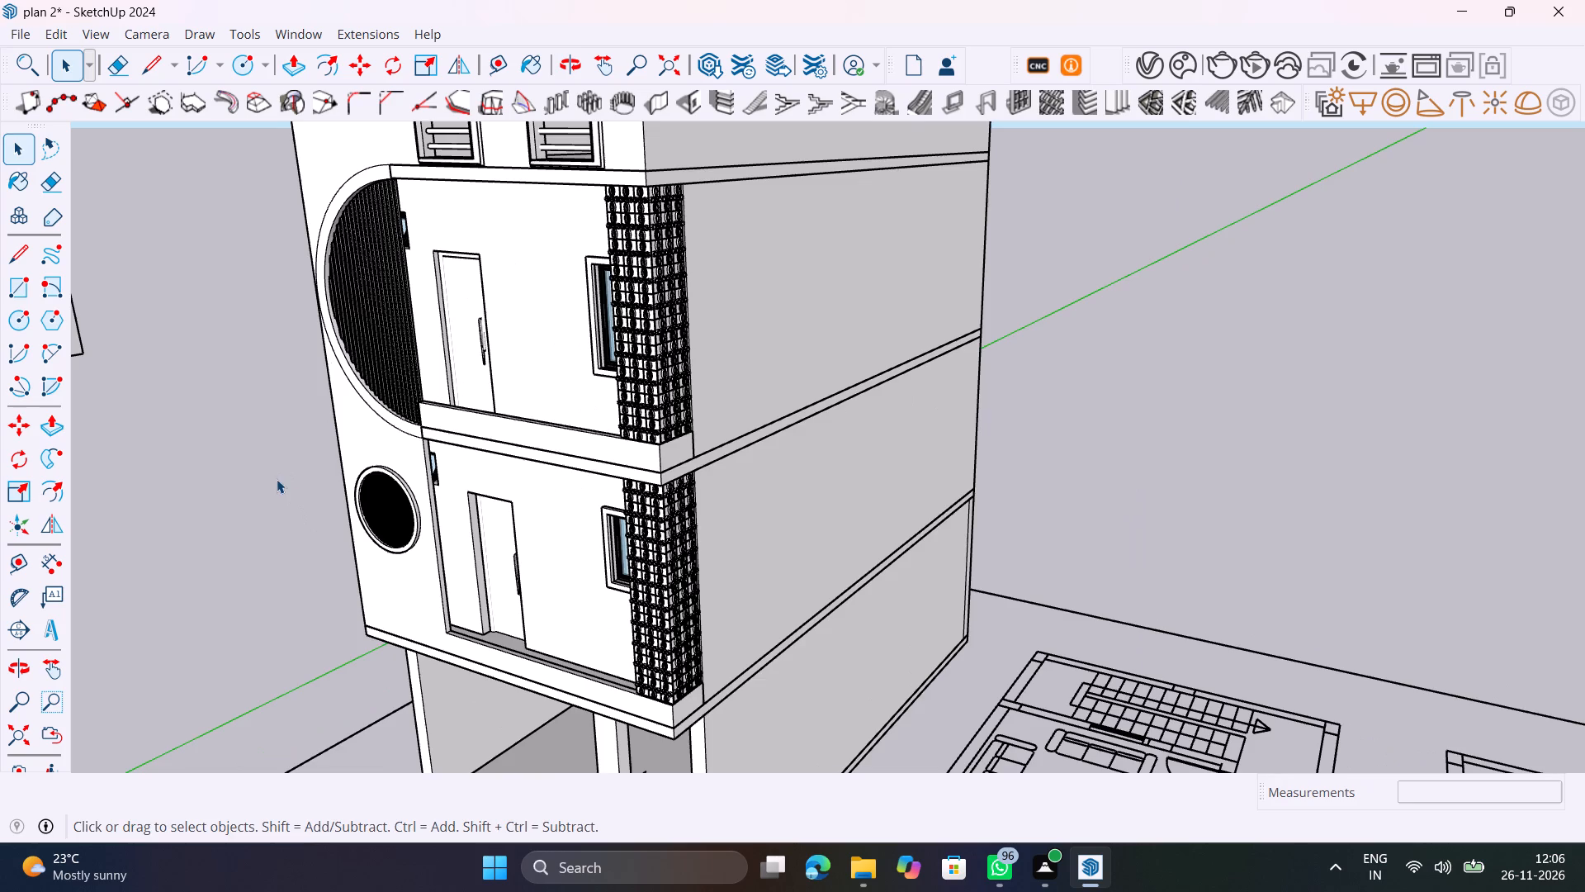
Examine the whole building from the front, together with the floor plans laid out beside it.
shift+middle_drag(277, 479, 472, 493)
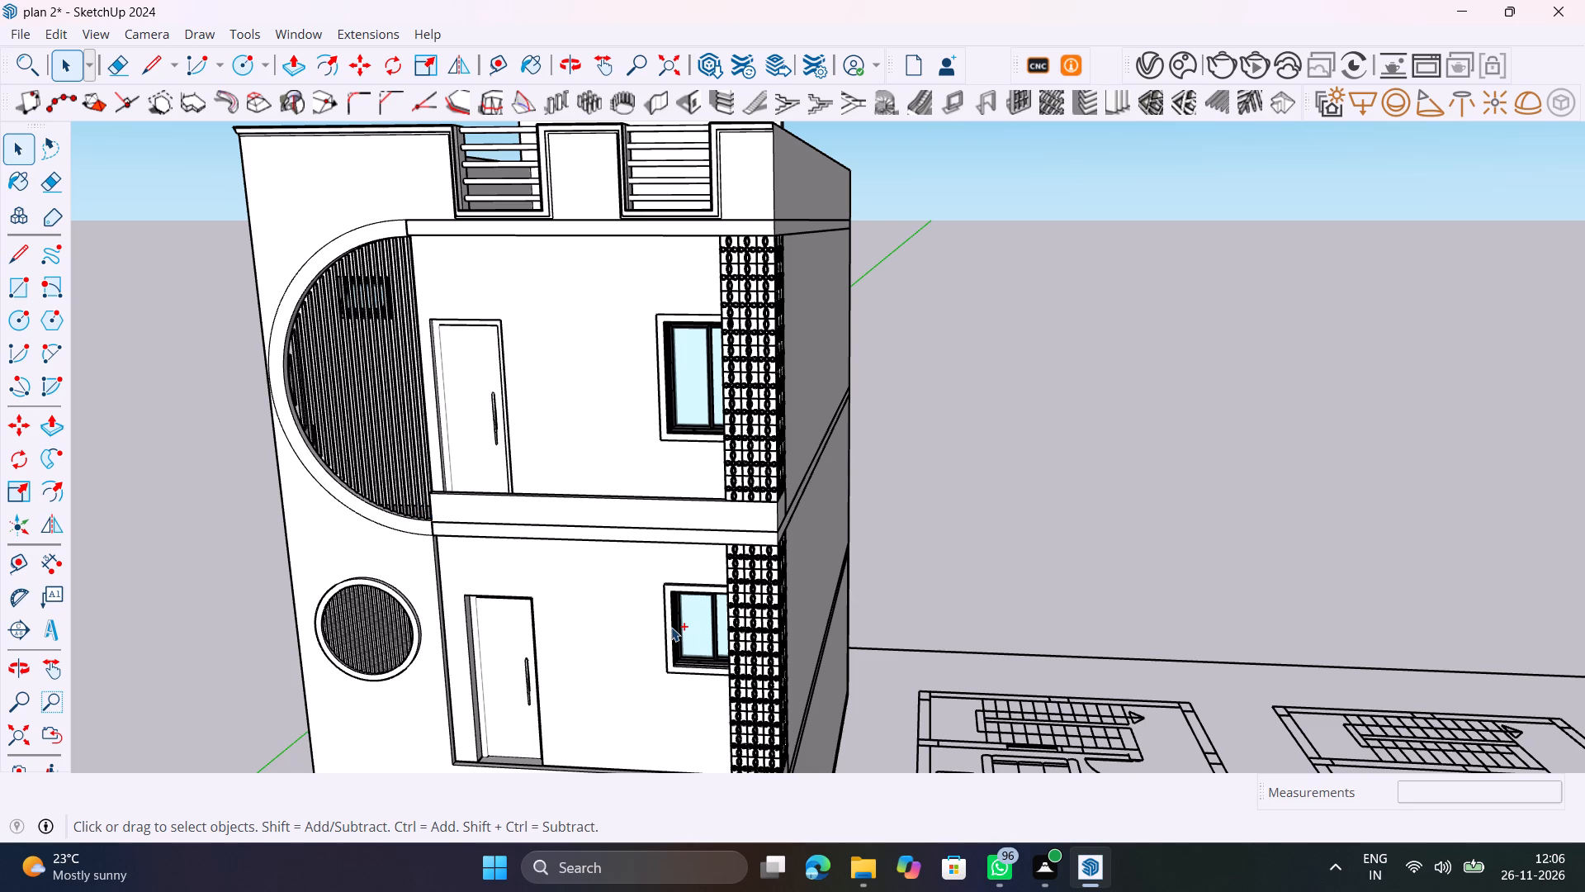
ctrl+scroll(671, 627, down, 7)
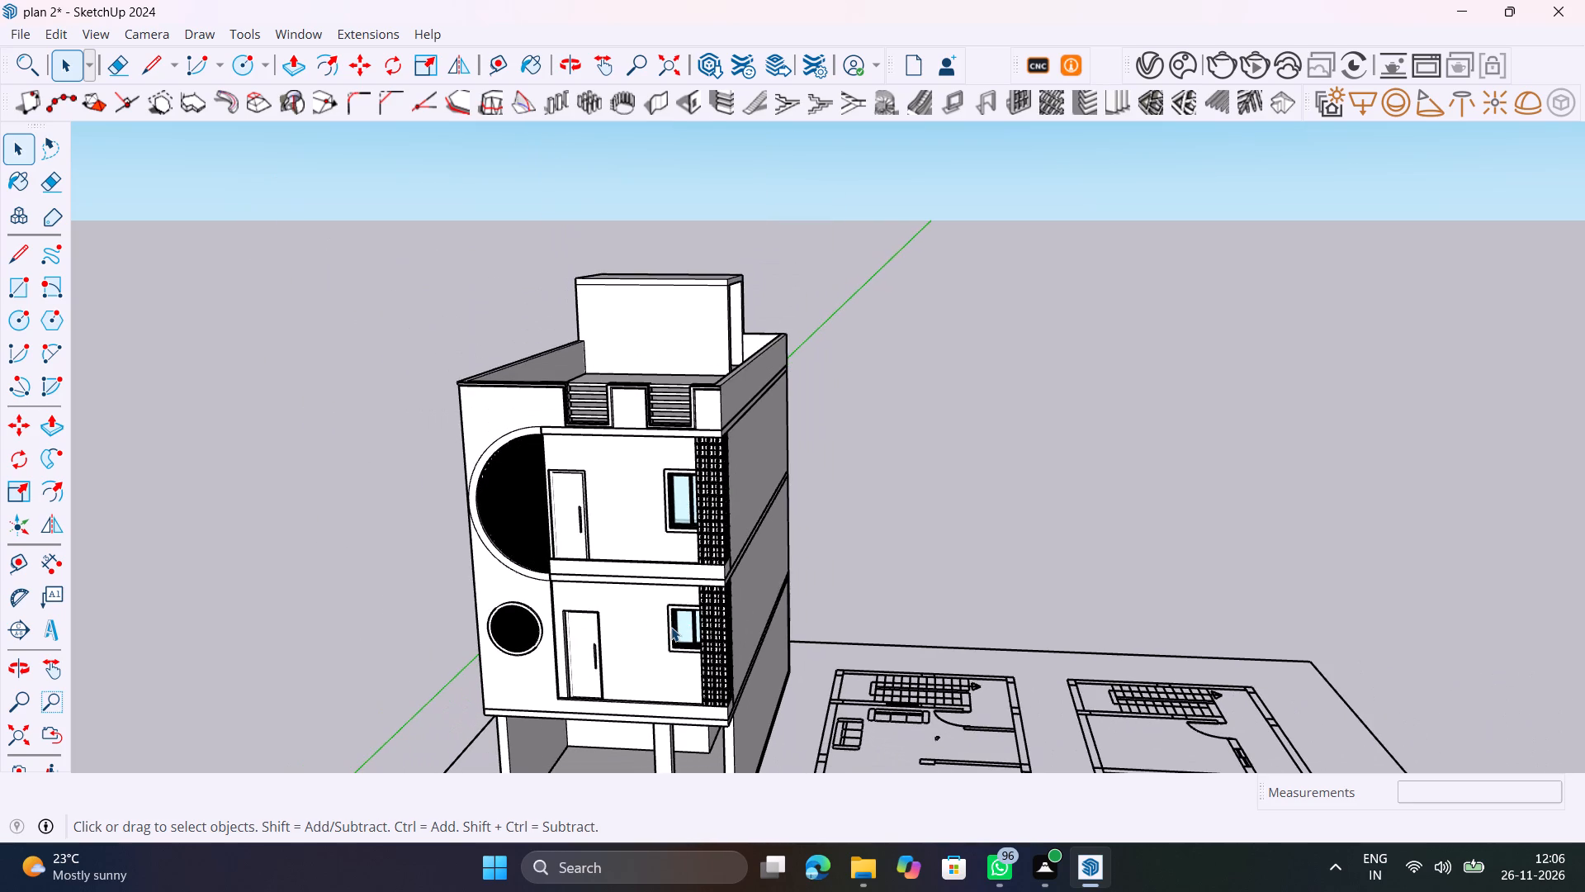
ctrl+scroll(671, 627, down, 4)
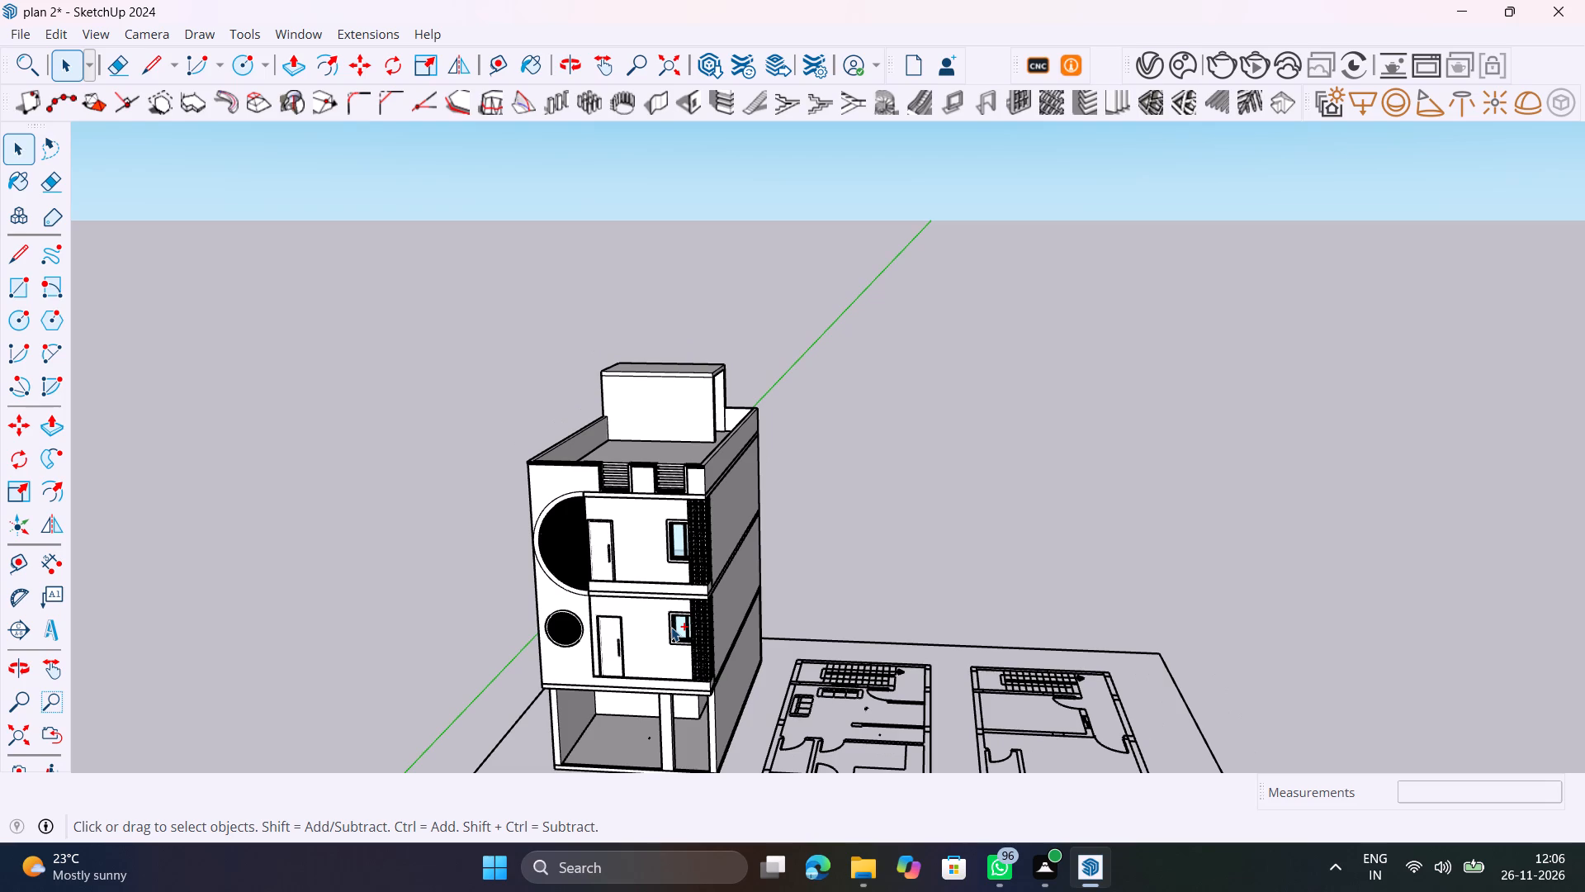
ctrl+scroll(671, 627, down, 1)
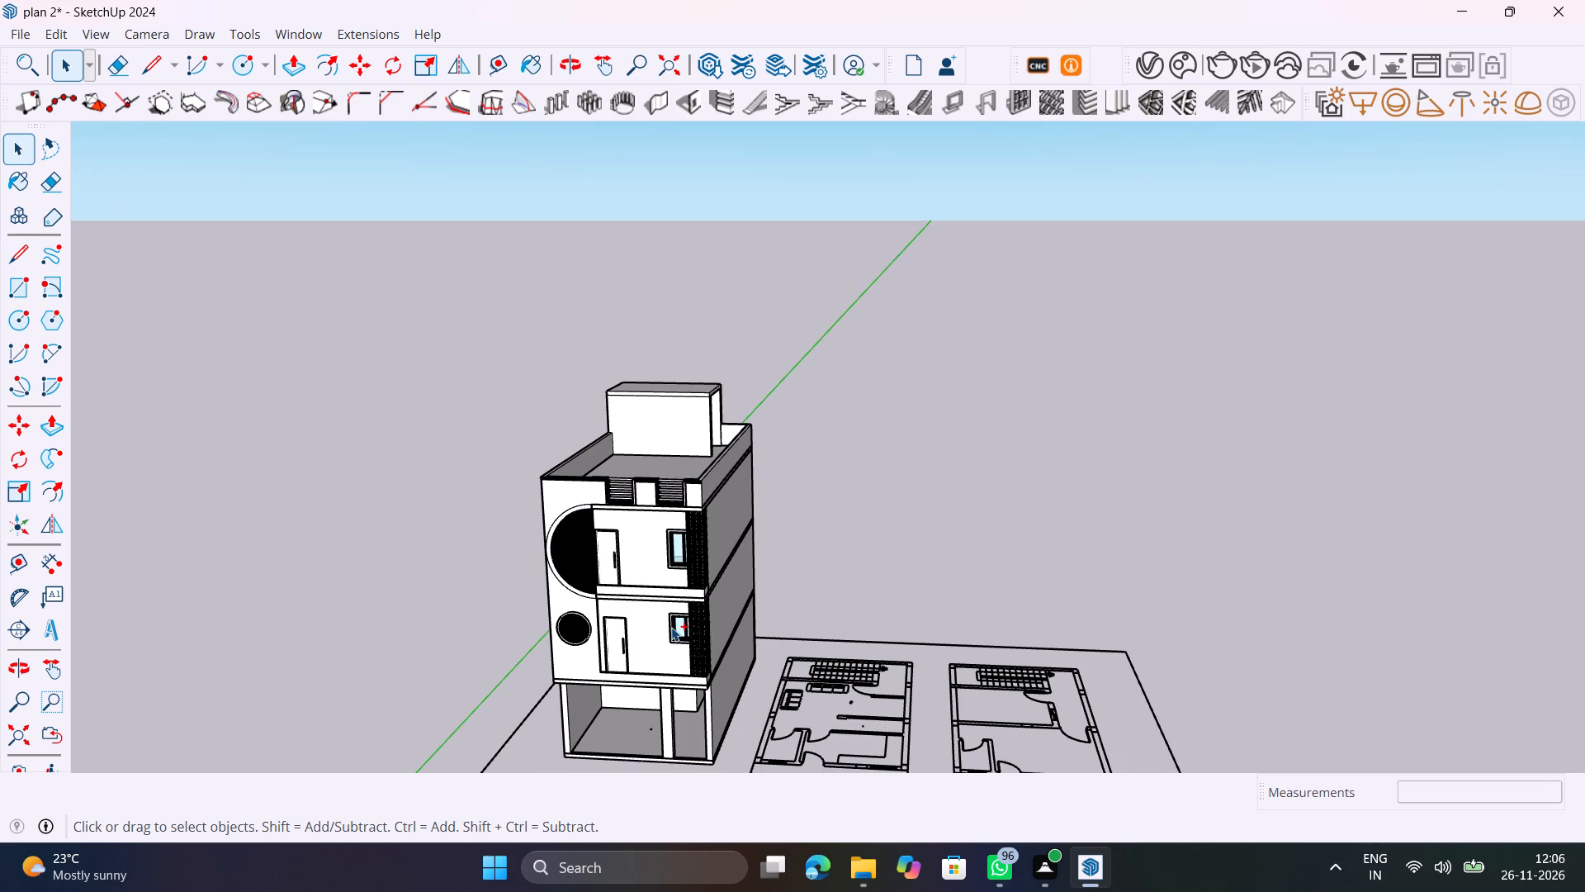
ctrl+scroll(671, 627, down, 1)
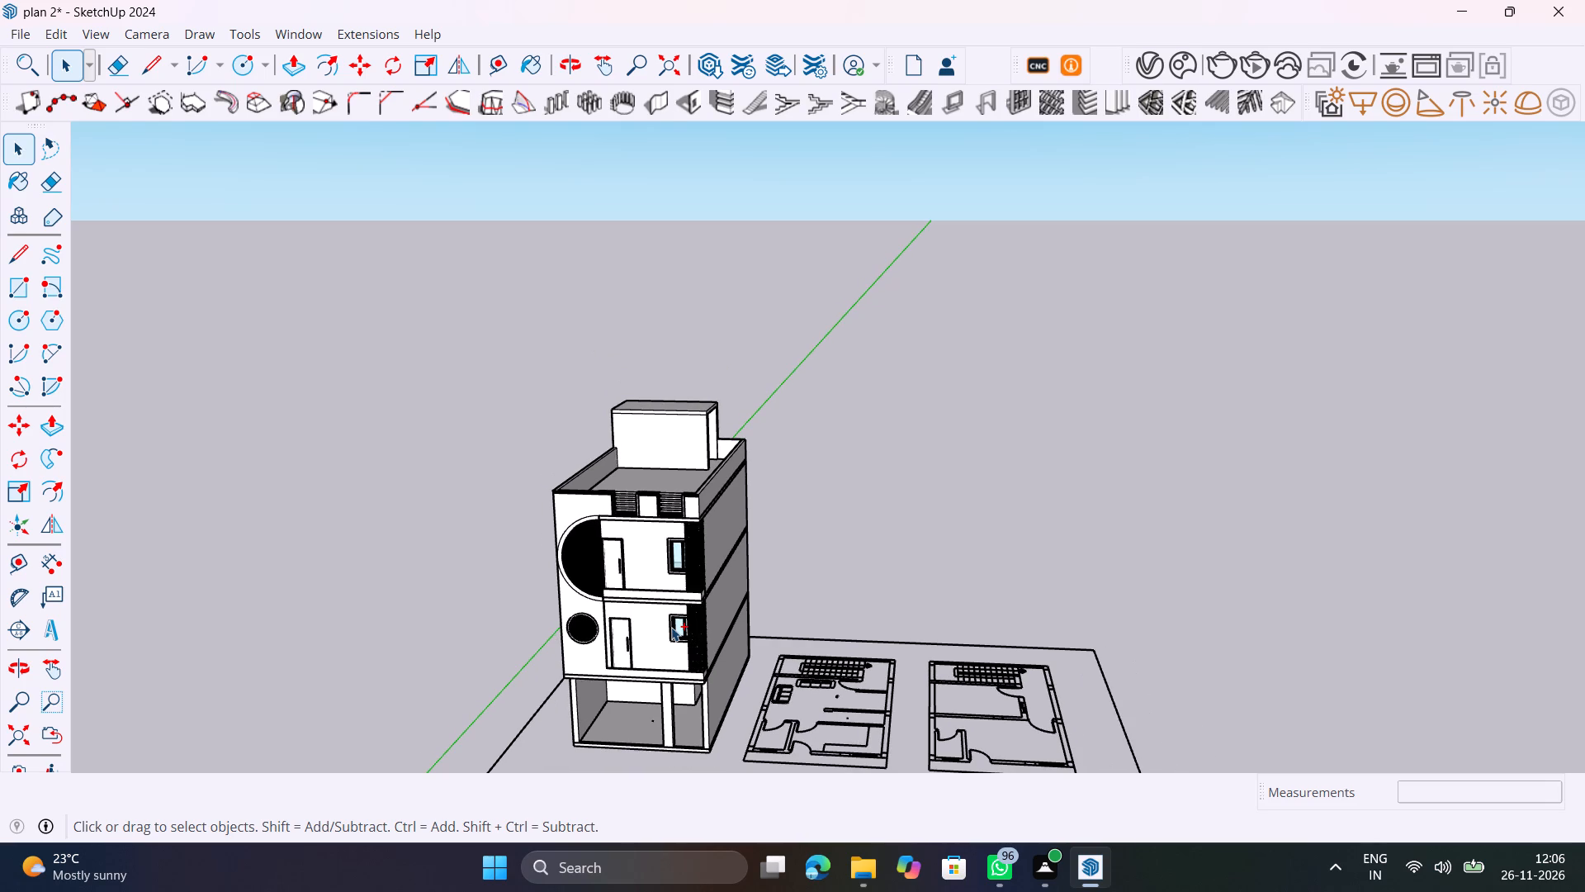
ctrl+scroll(671, 627, down, 2)
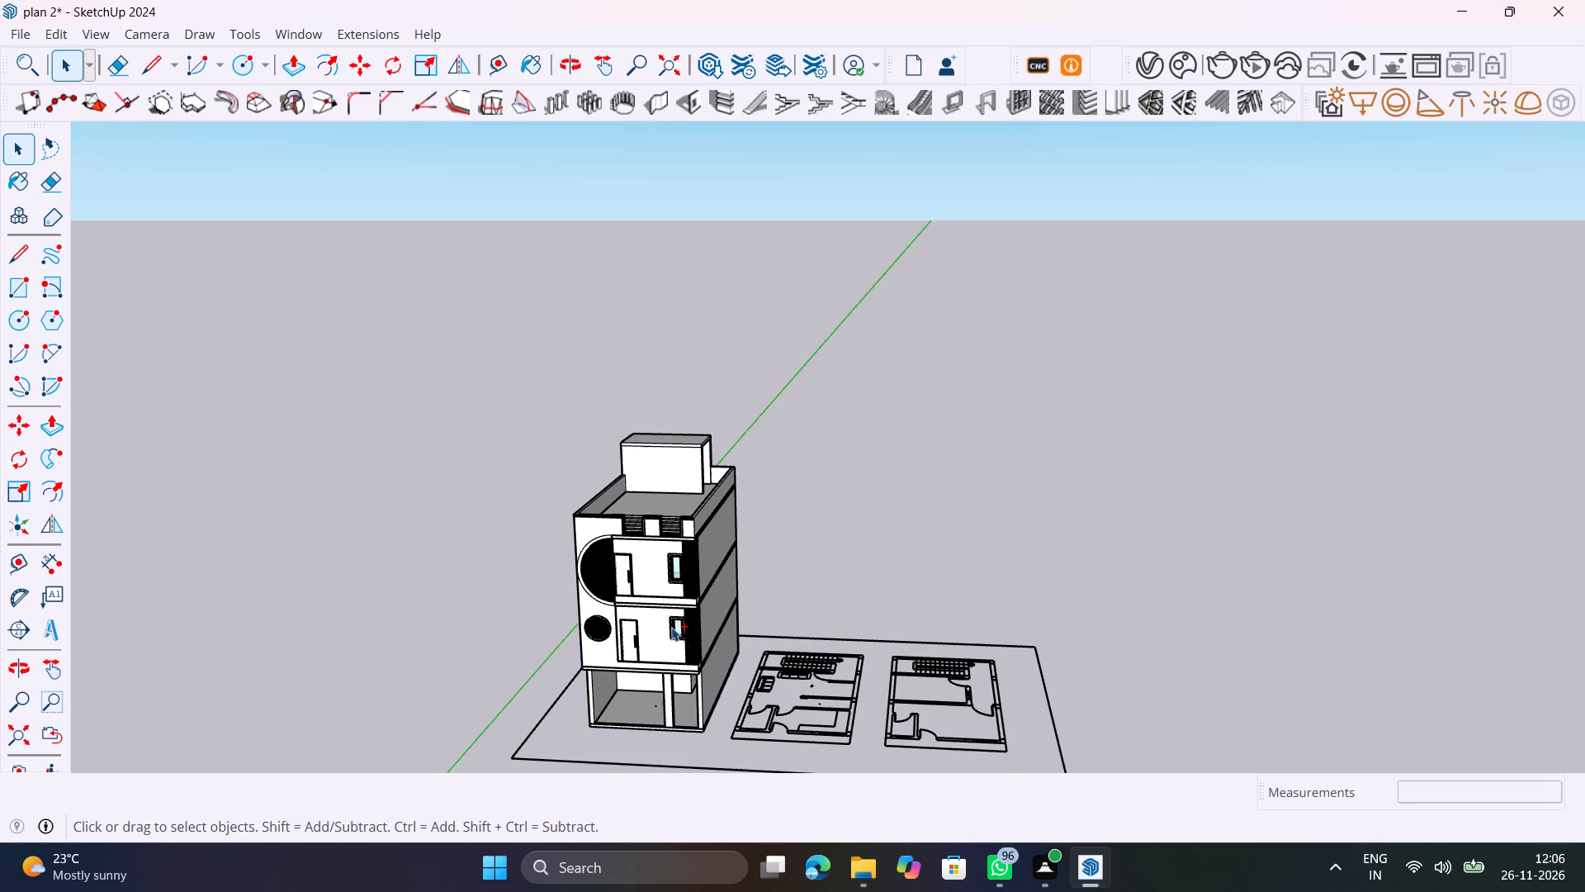
ctrl+scroll(671, 627, down, 3)
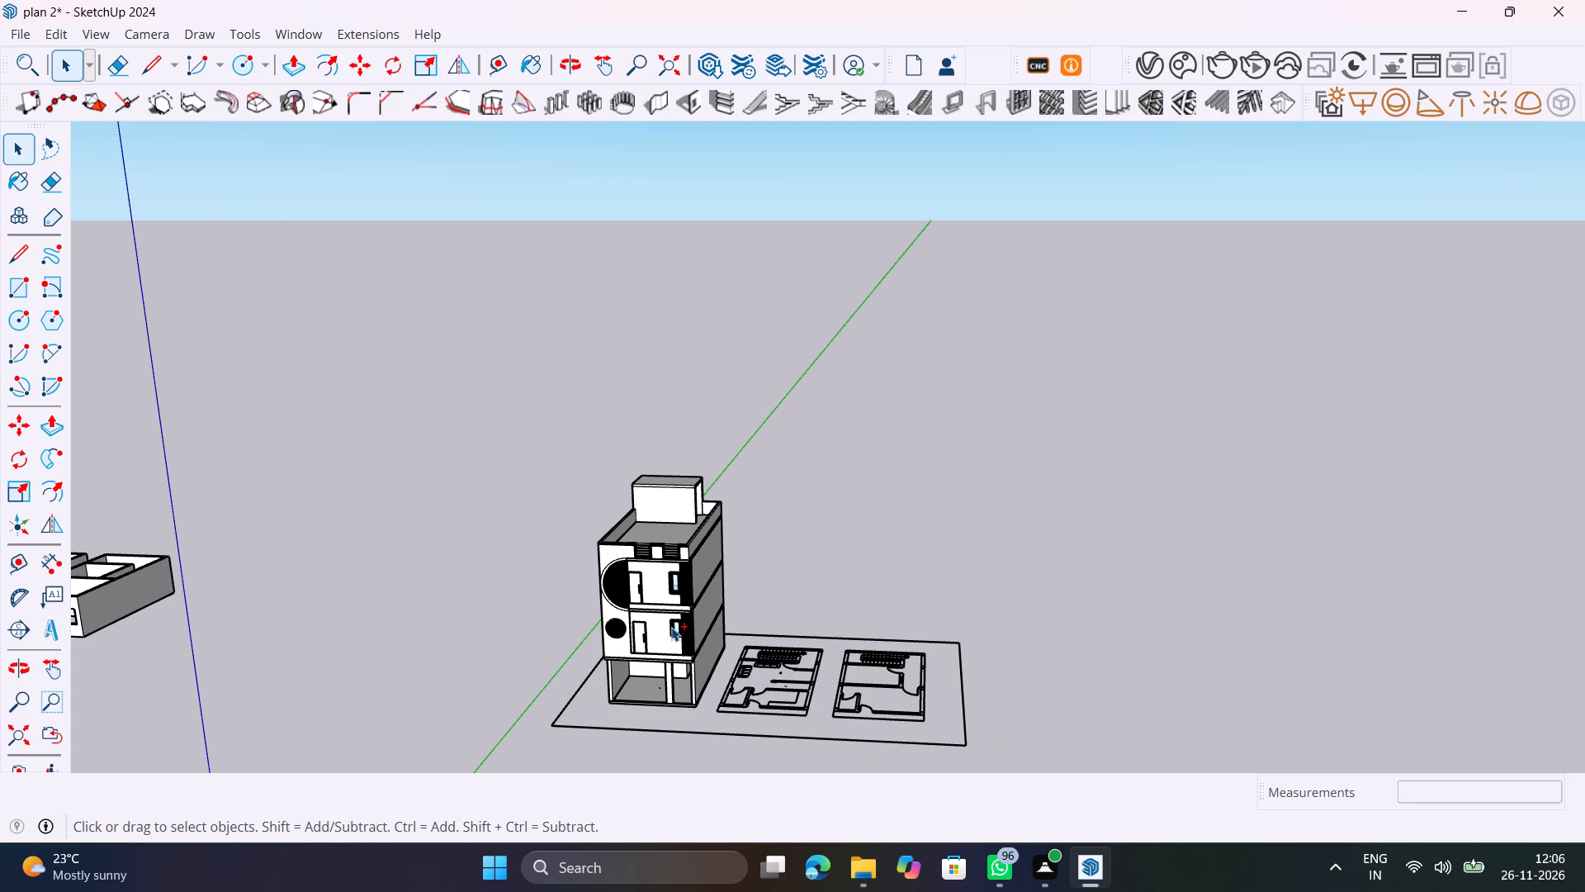
ctrl+scroll(671, 627, down, 3)
Examine the lower floor's front sliding window up close, including its frame, handle and surround.
ctrl+scroll(671, 627, up, 13)
scroll(671, 627, right, 1)
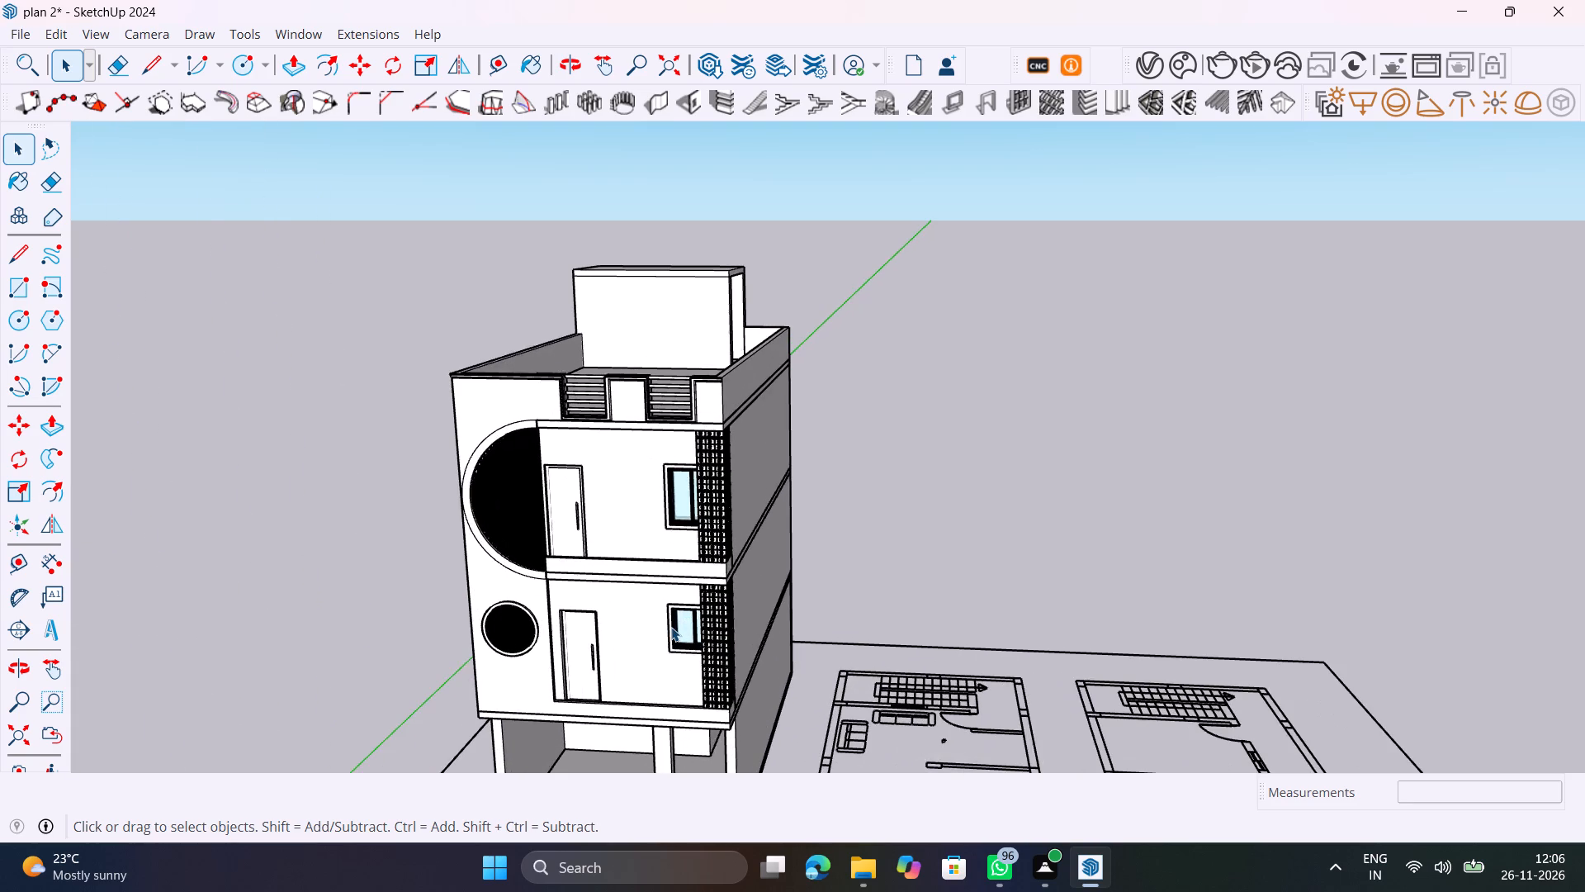
scroll(671, 627, right, 2)
scroll(671, 627, left, 1)
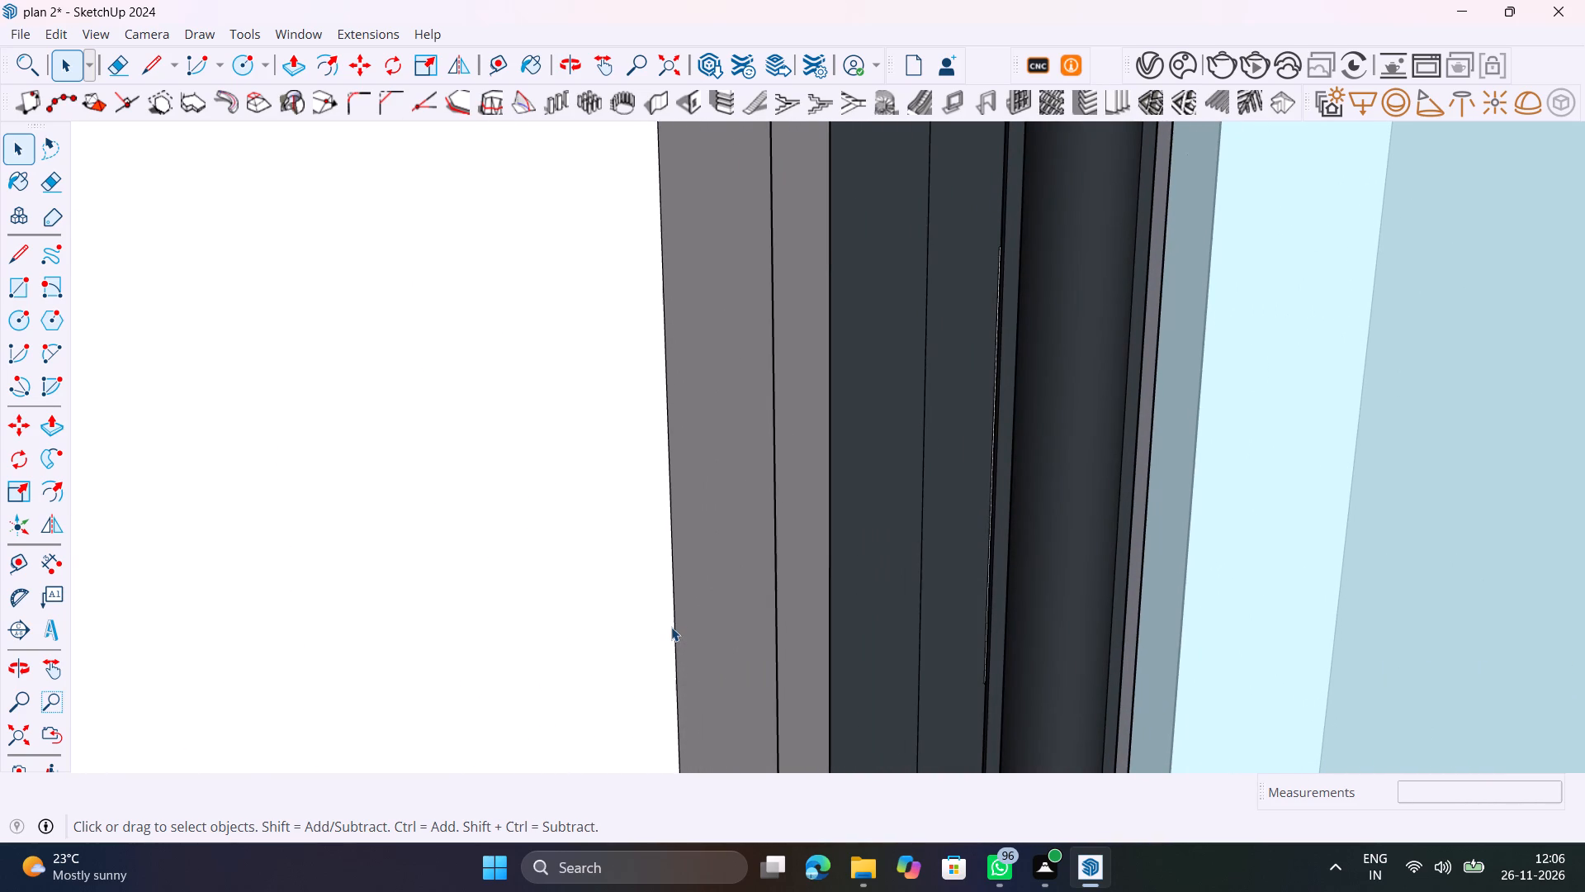
ctrl+scroll(1248, 634, down, 4)
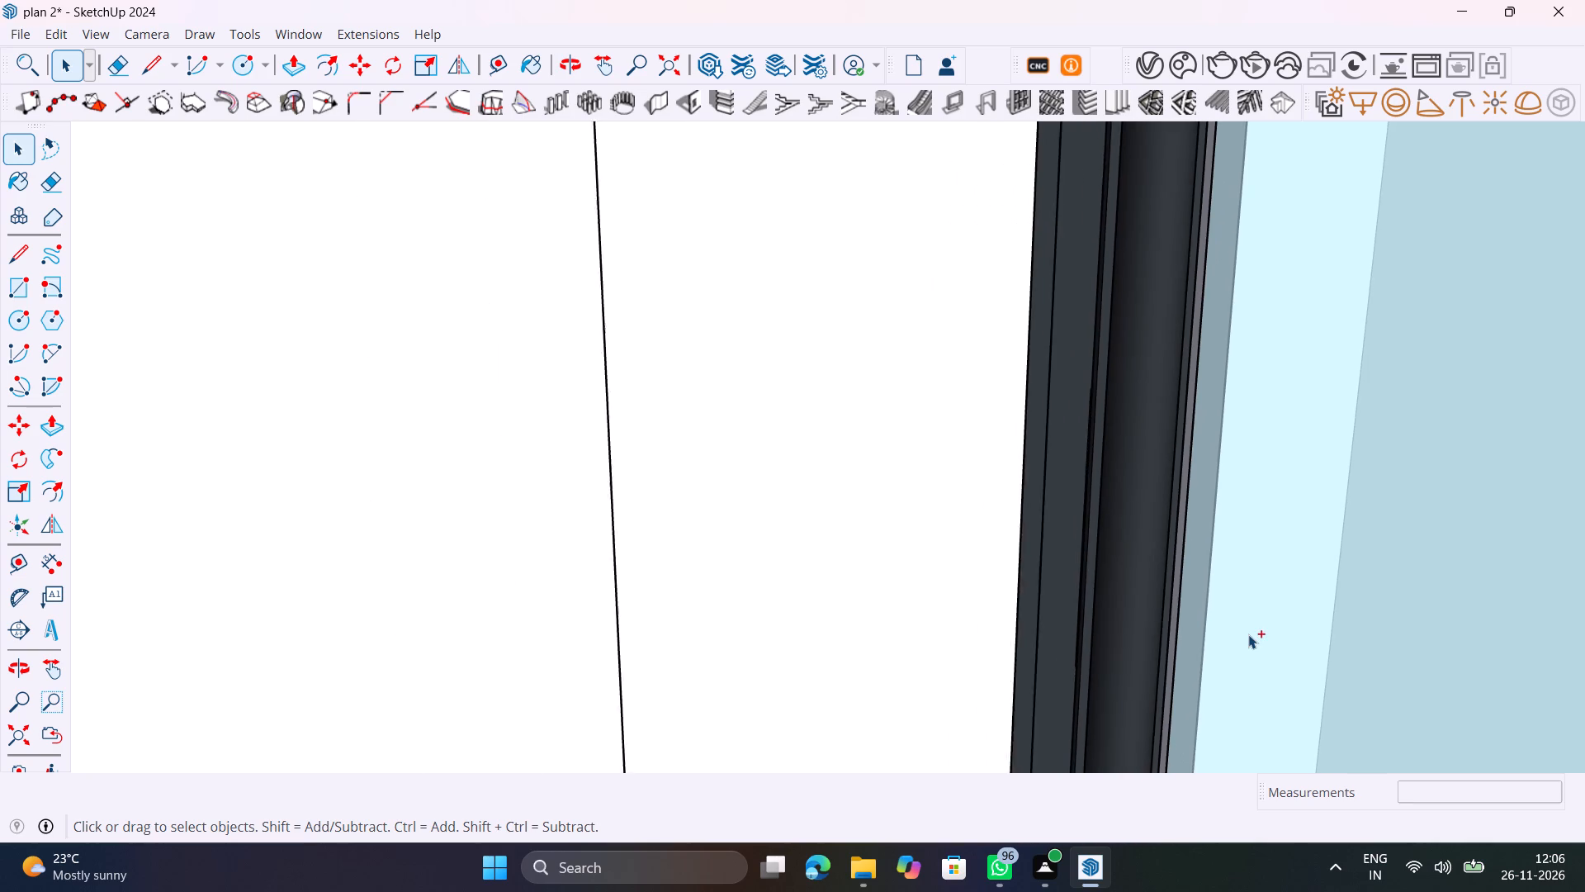
ctrl+scroll(1248, 634, down, 16)
scroll(1248, 634, left, 4)
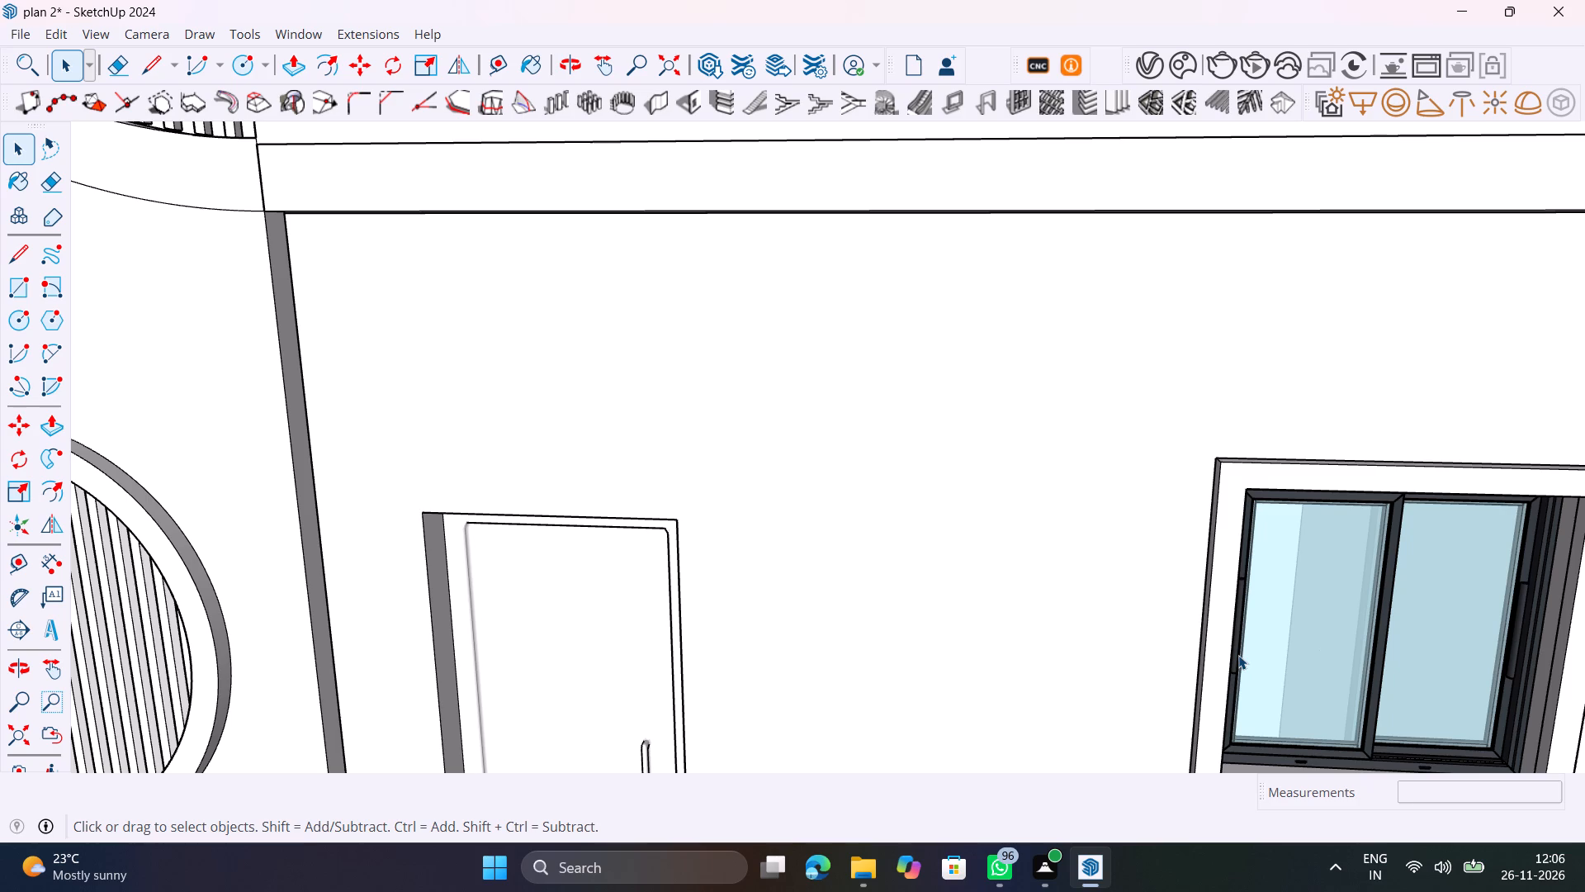
ctrl+scroll(1295, 657, up, 19)
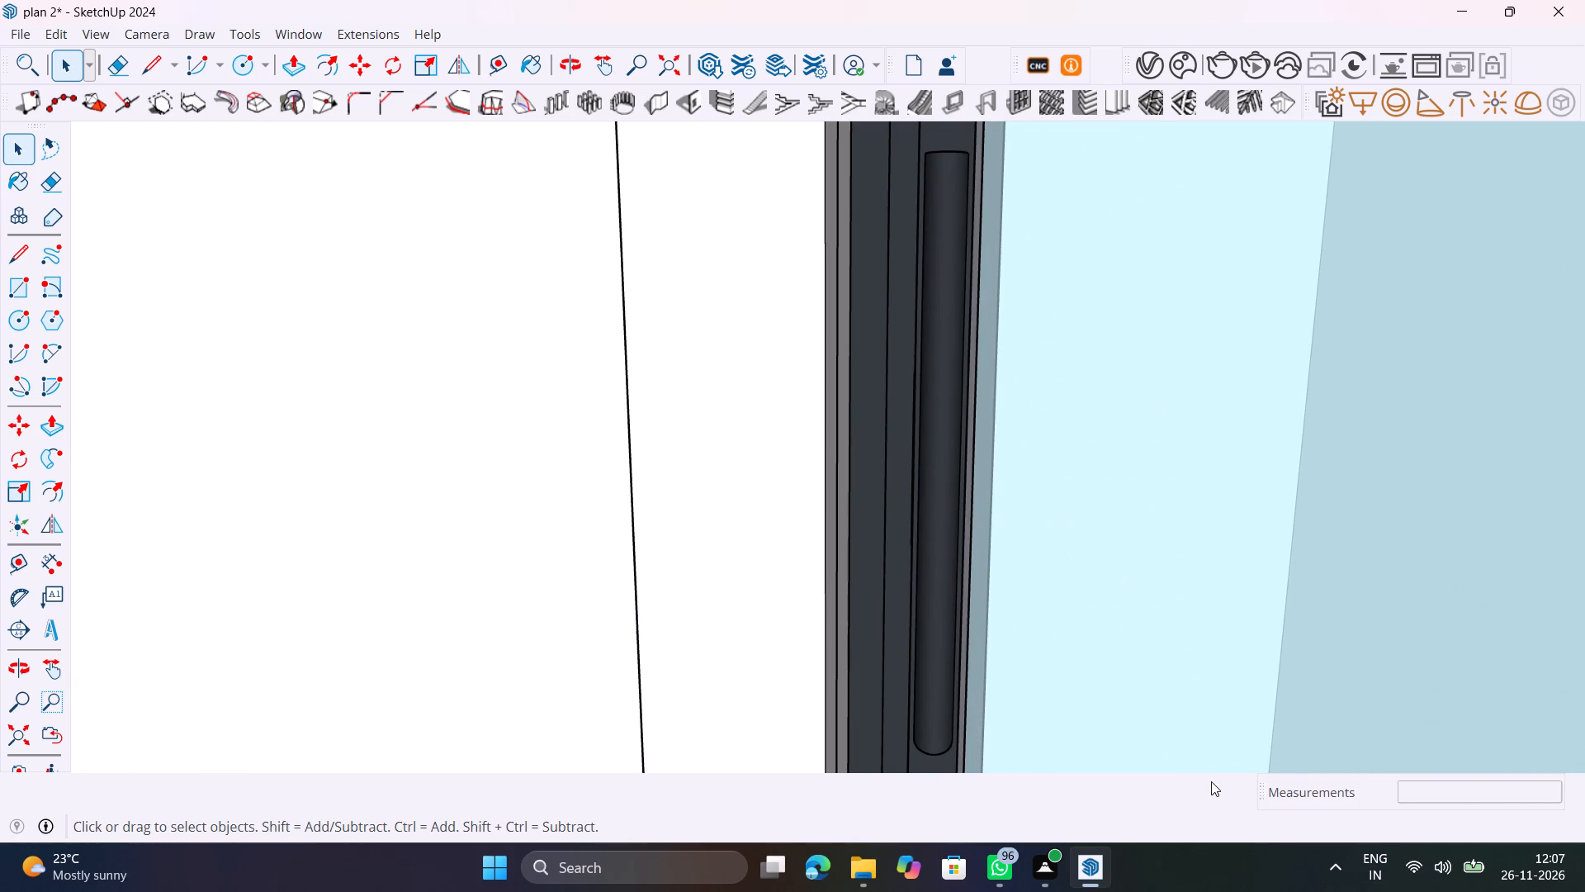
ctrl+scroll(1197, 562, down, 6)
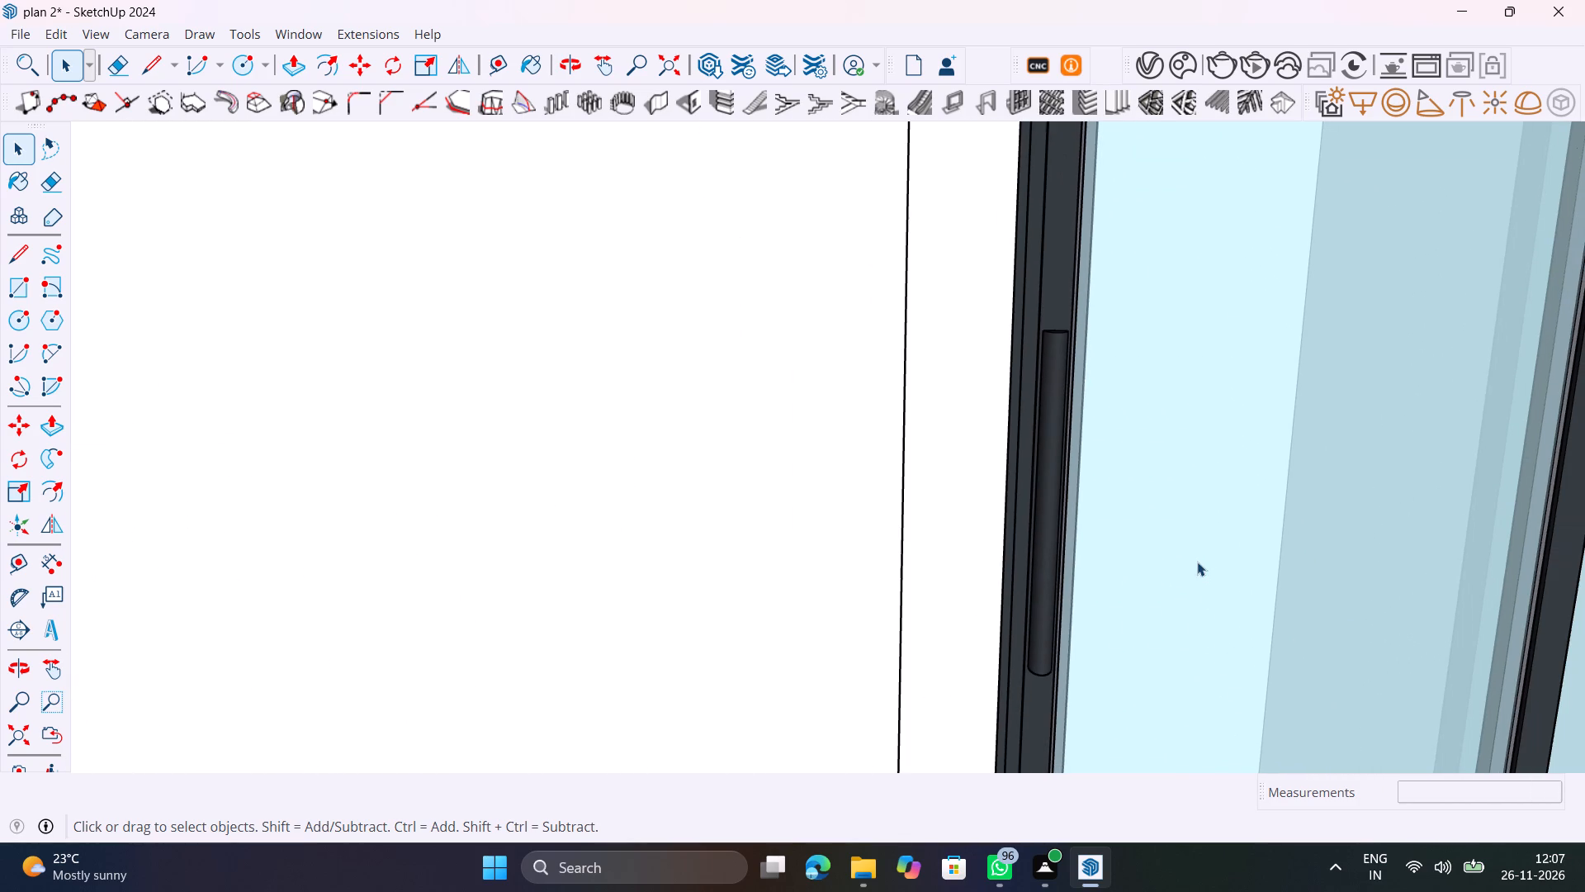
ctrl+scroll(1197, 562, down, 9)
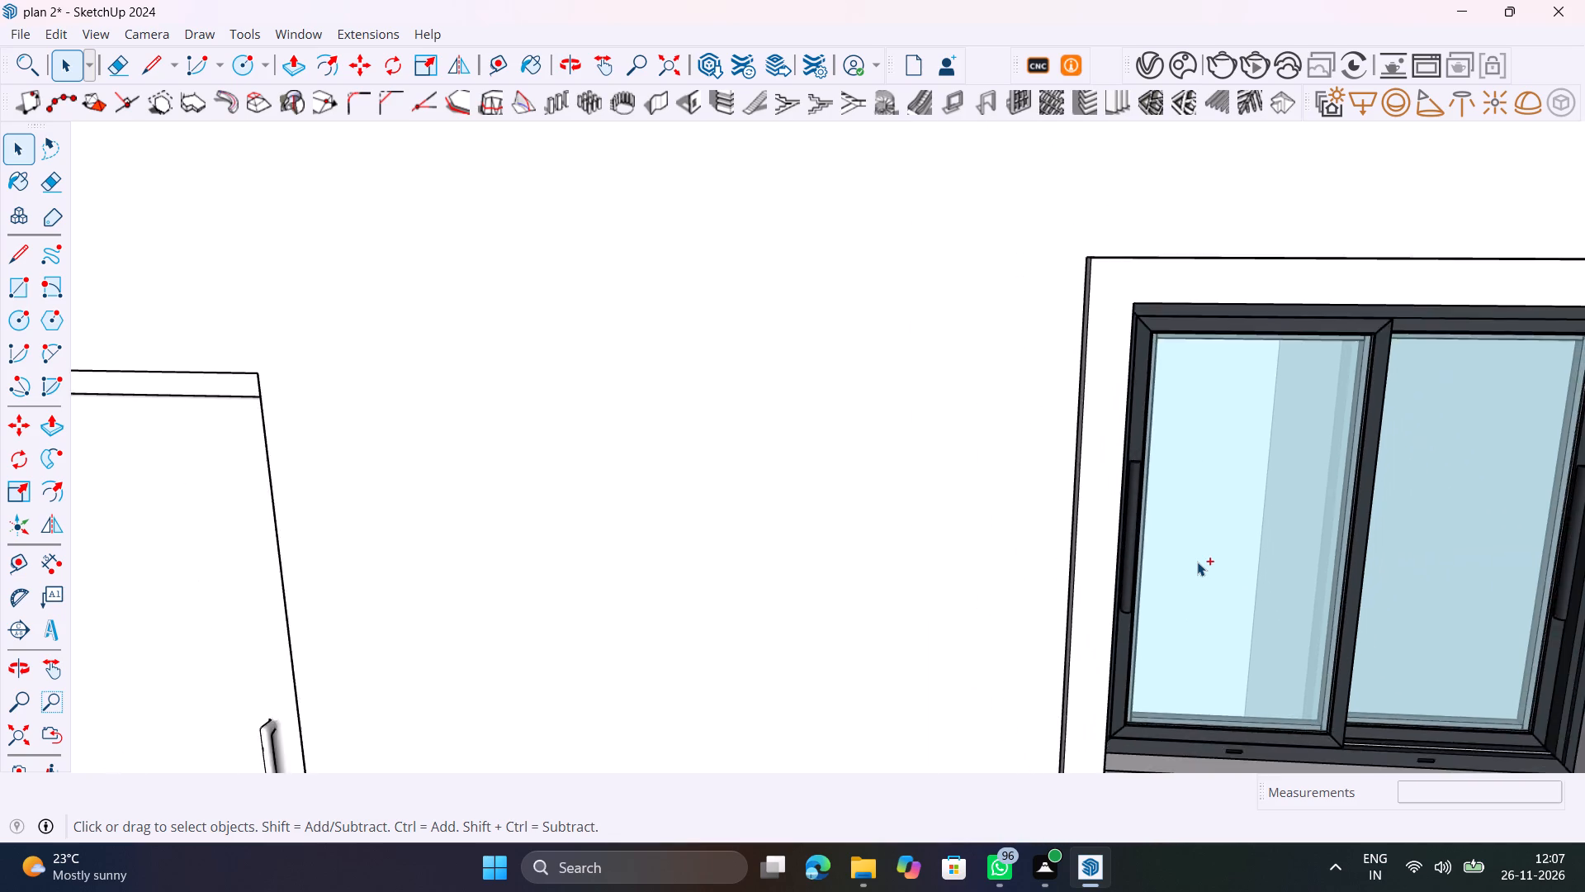
ctrl+scroll(1197, 562, down, 7)
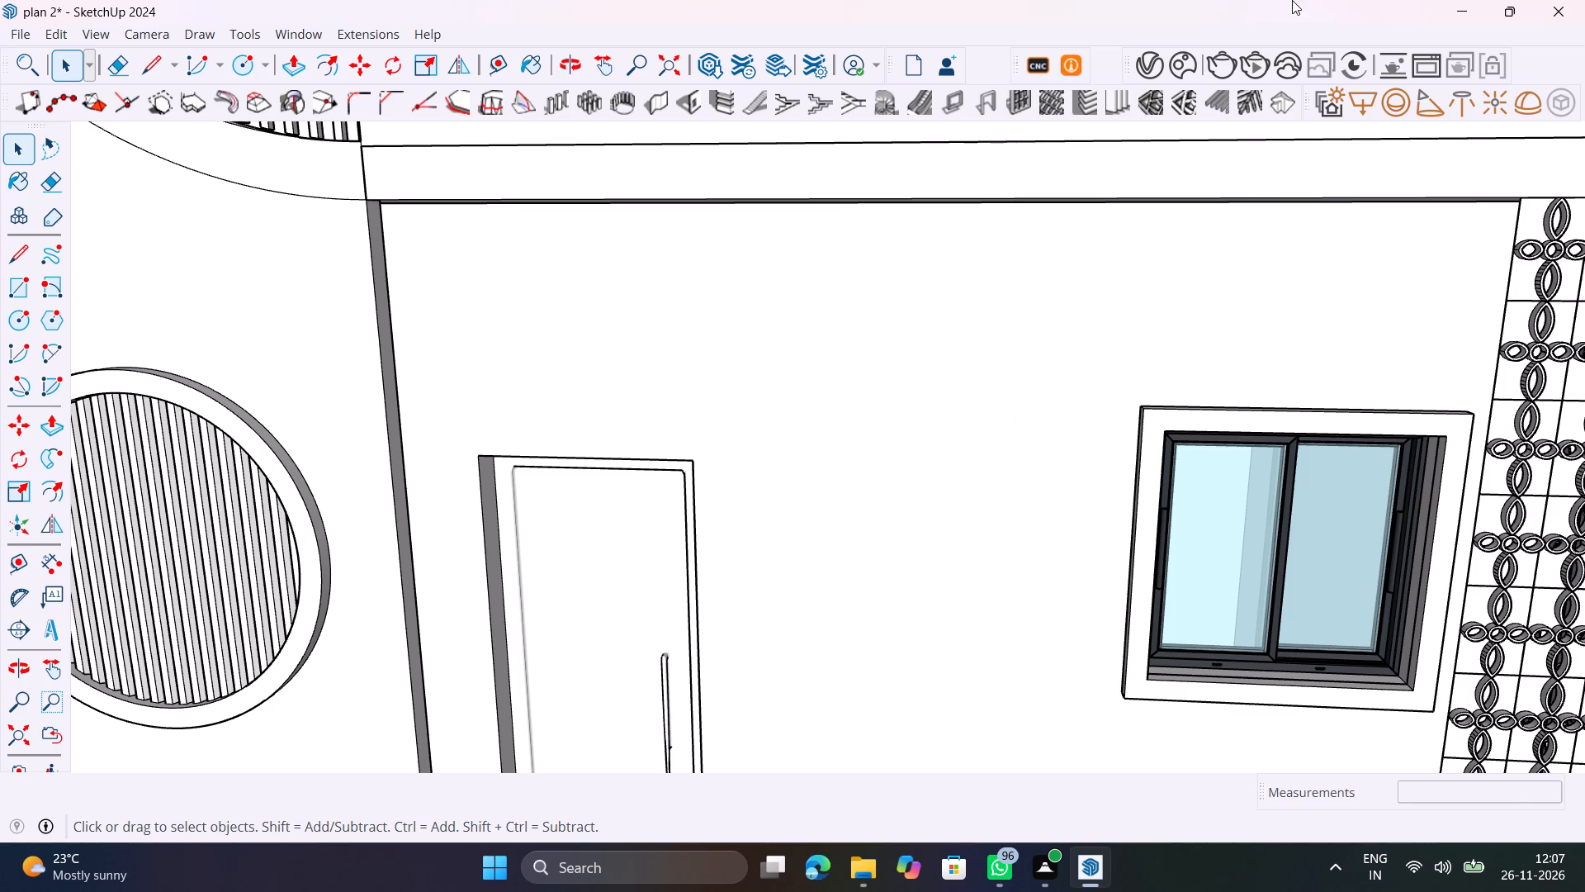
scroll(891, 297, down, 1)
scroll(978, 519, down, 6)
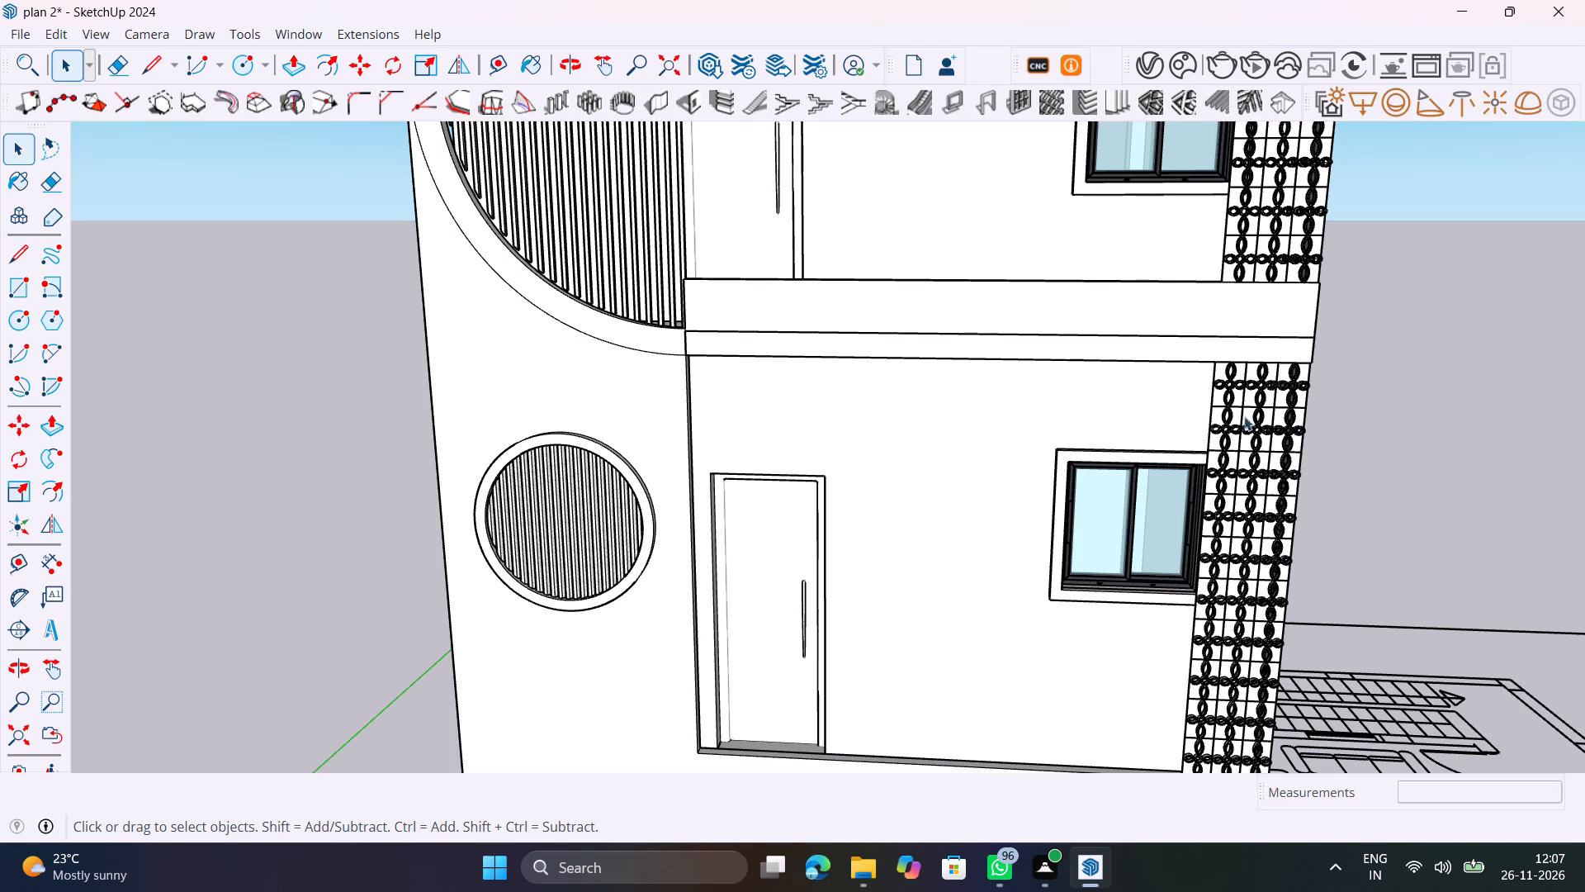
Examine the lower floor's front lattice panel where it overlaps the window, looking through its ring openings at the frame behind.
middle_drag(1151, 424, 1251, 394)
scroll(1234, 548, up, 17)
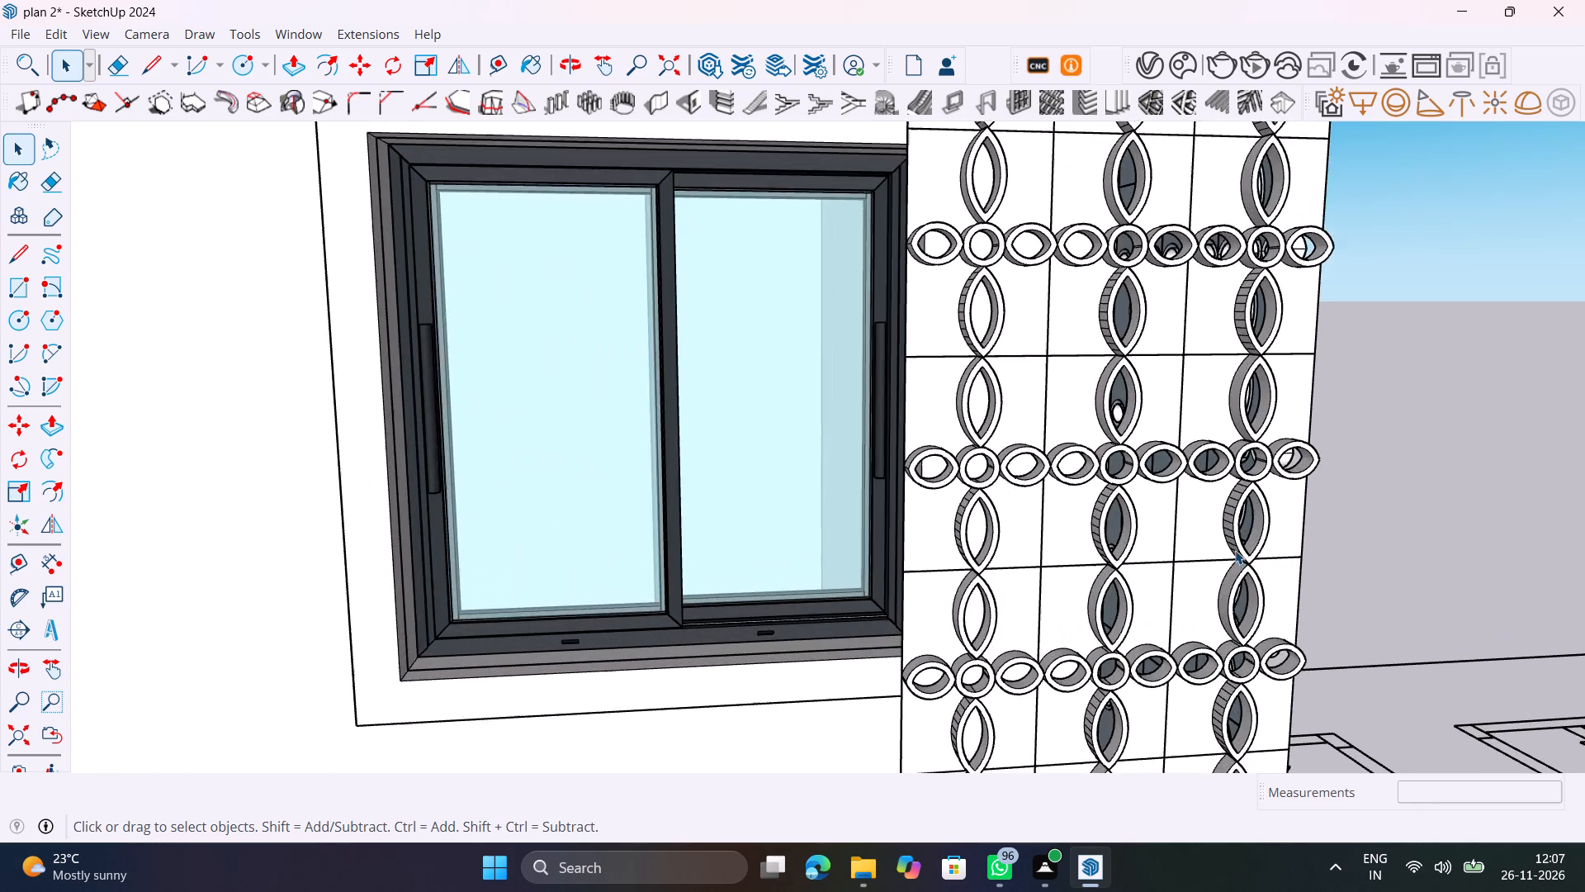
scroll(1235, 550, up, 2)
middle_drag(1228, 553, 1071, 588)
scroll(1016, 598, up, 8)
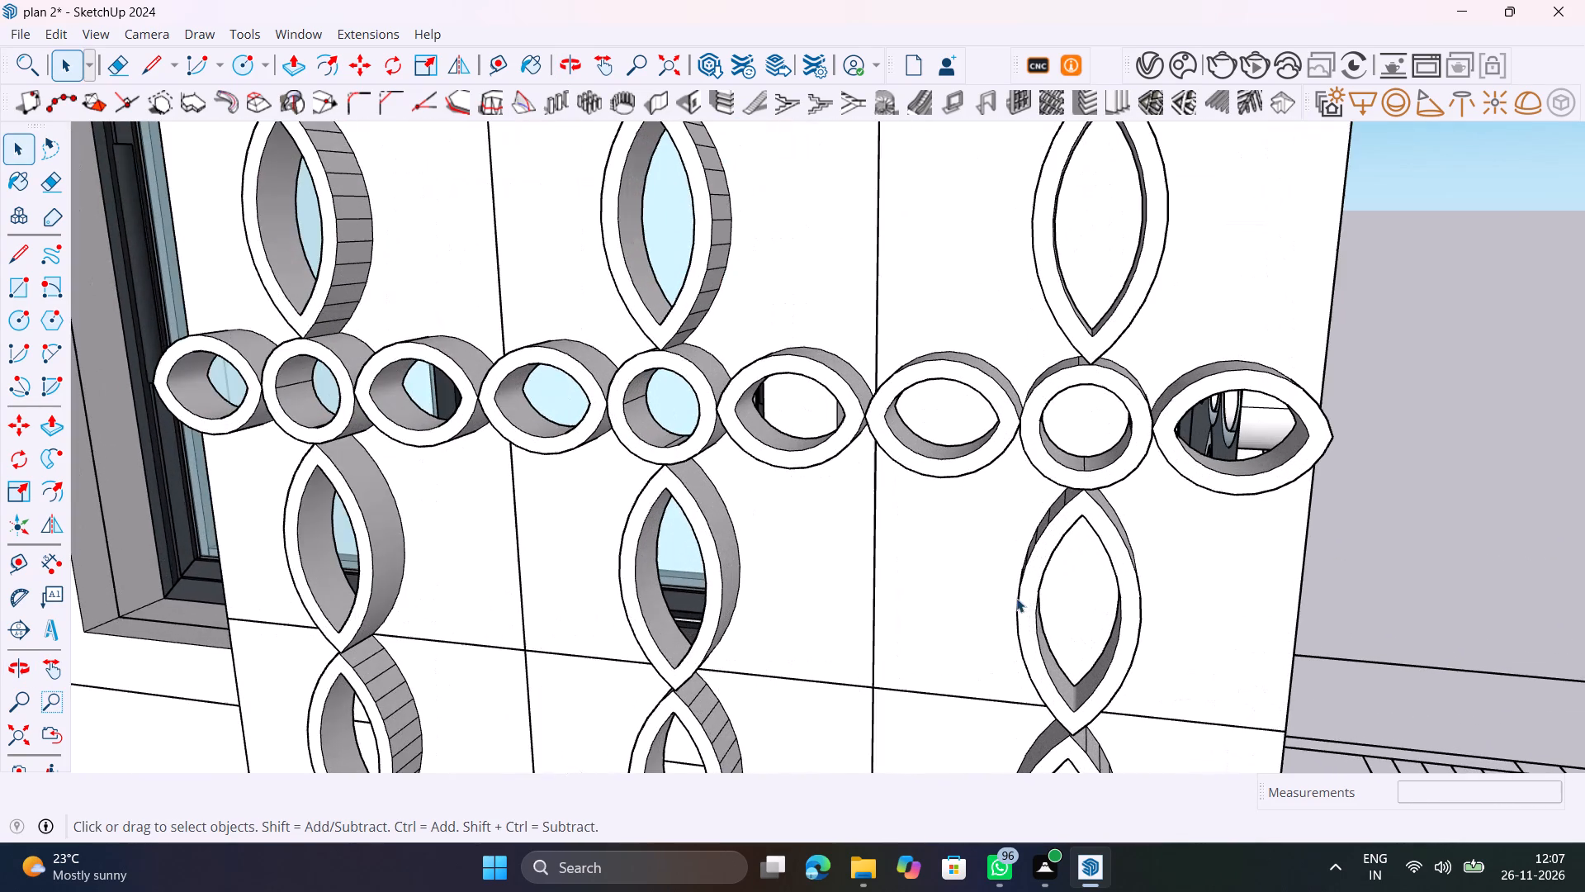
scroll(662, 557, up, 4)
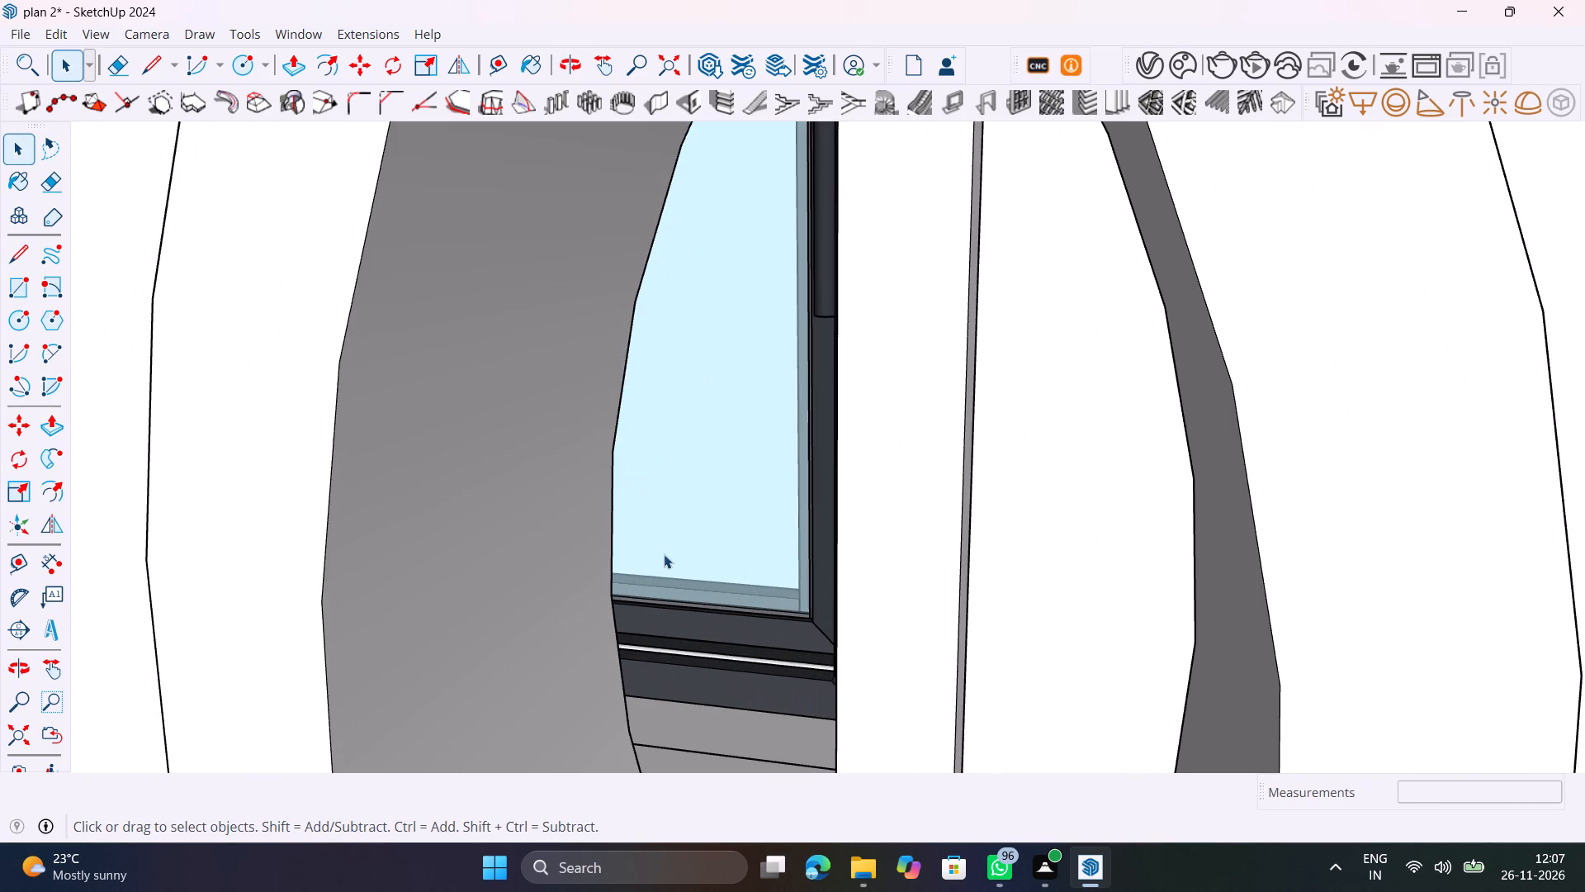
middle_drag(695, 547, 792, 553)
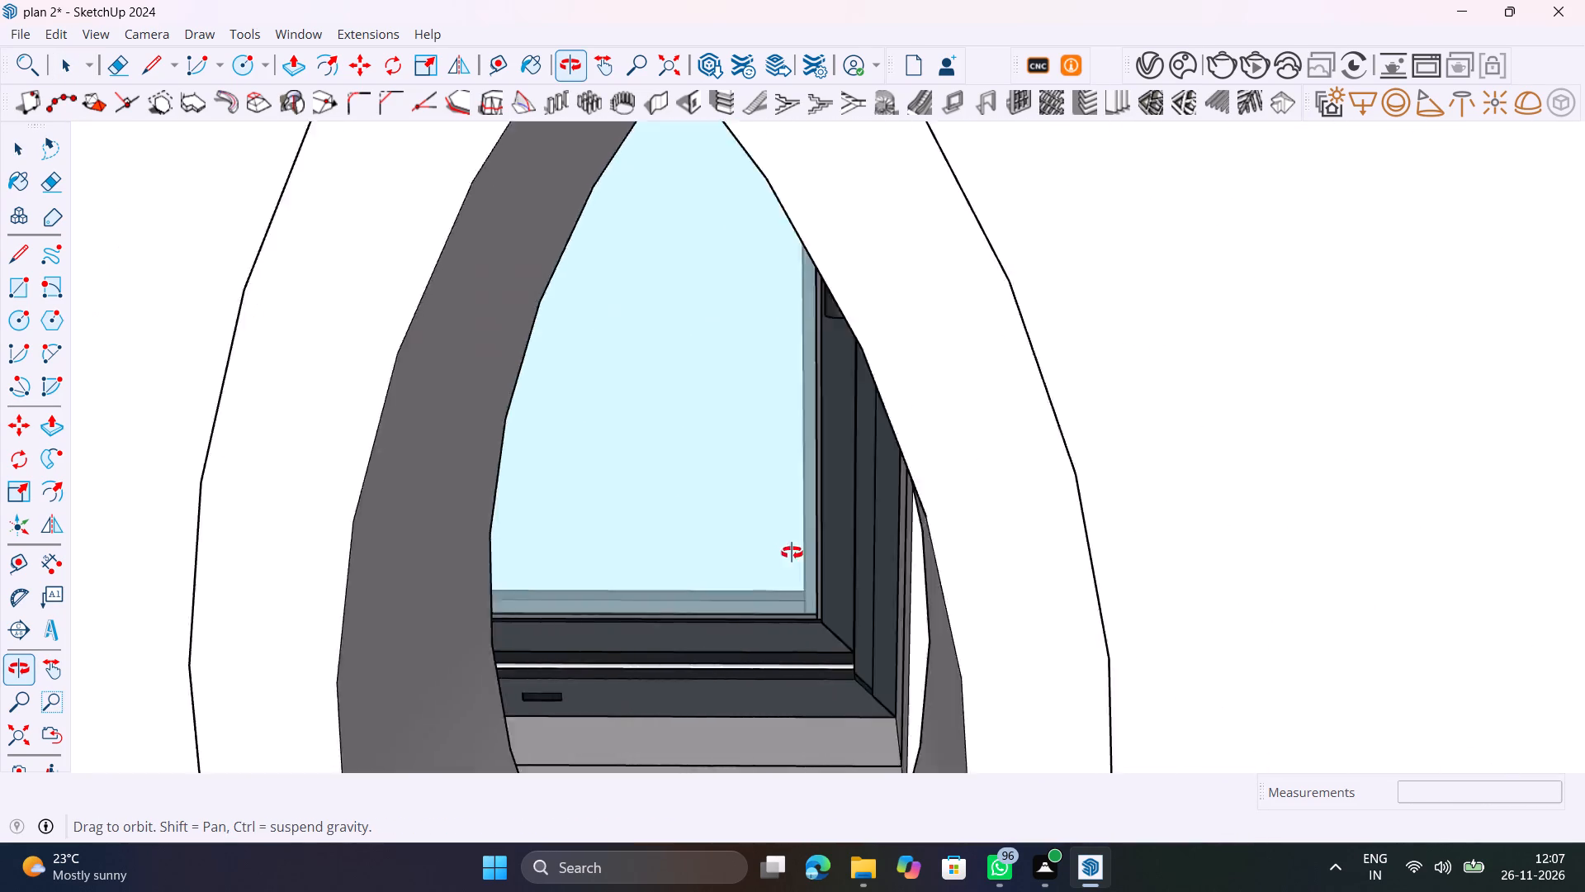
middle_drag(792, 553, 789, 546)
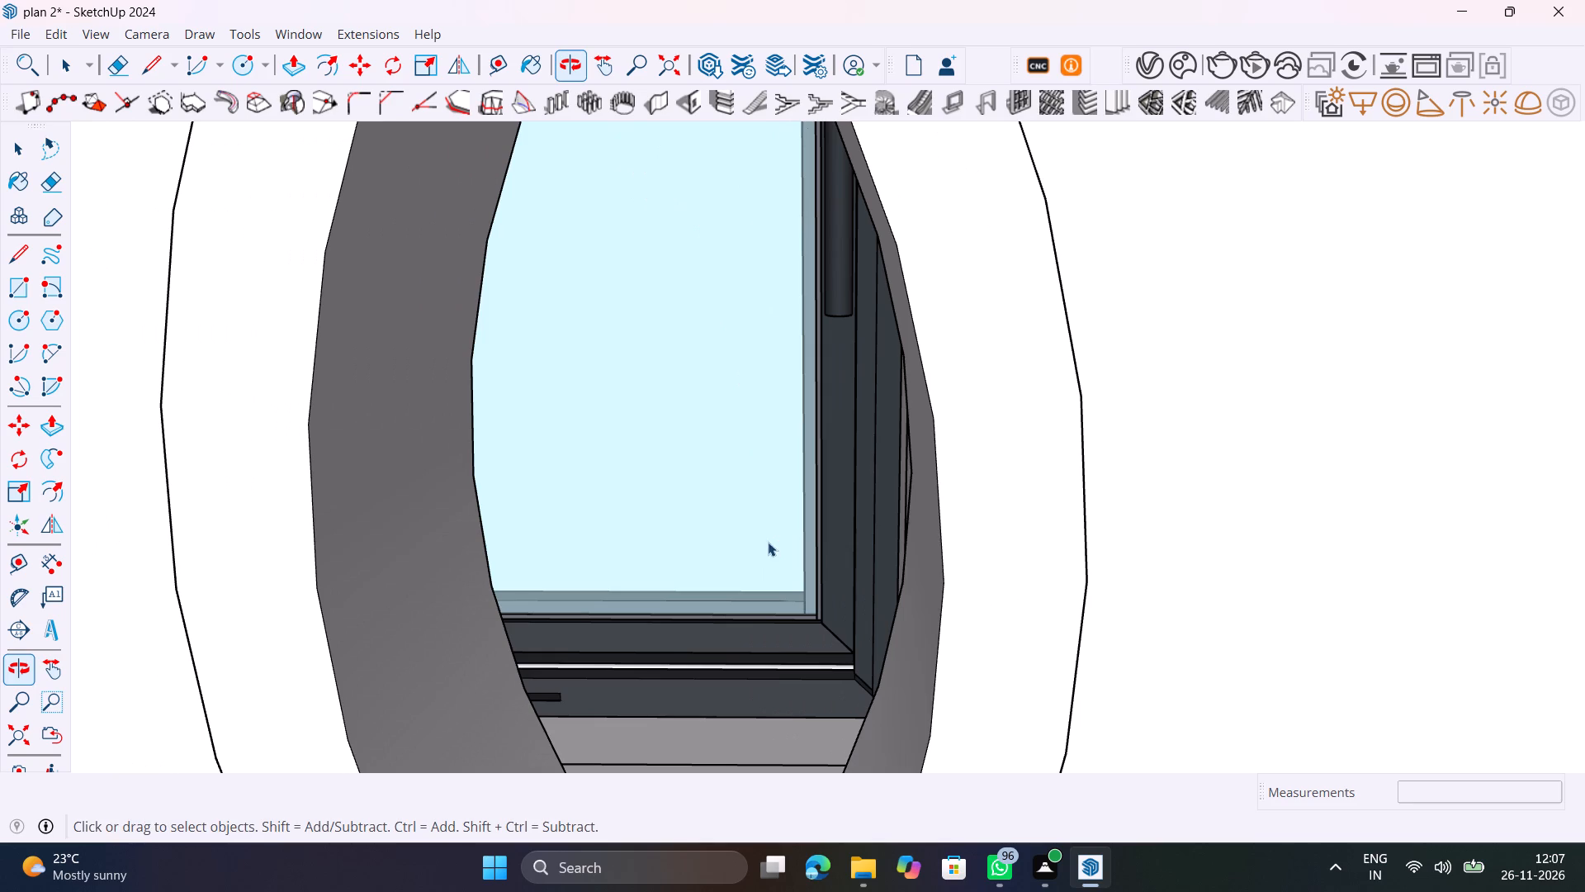
scroll(732, 526, up, 1)
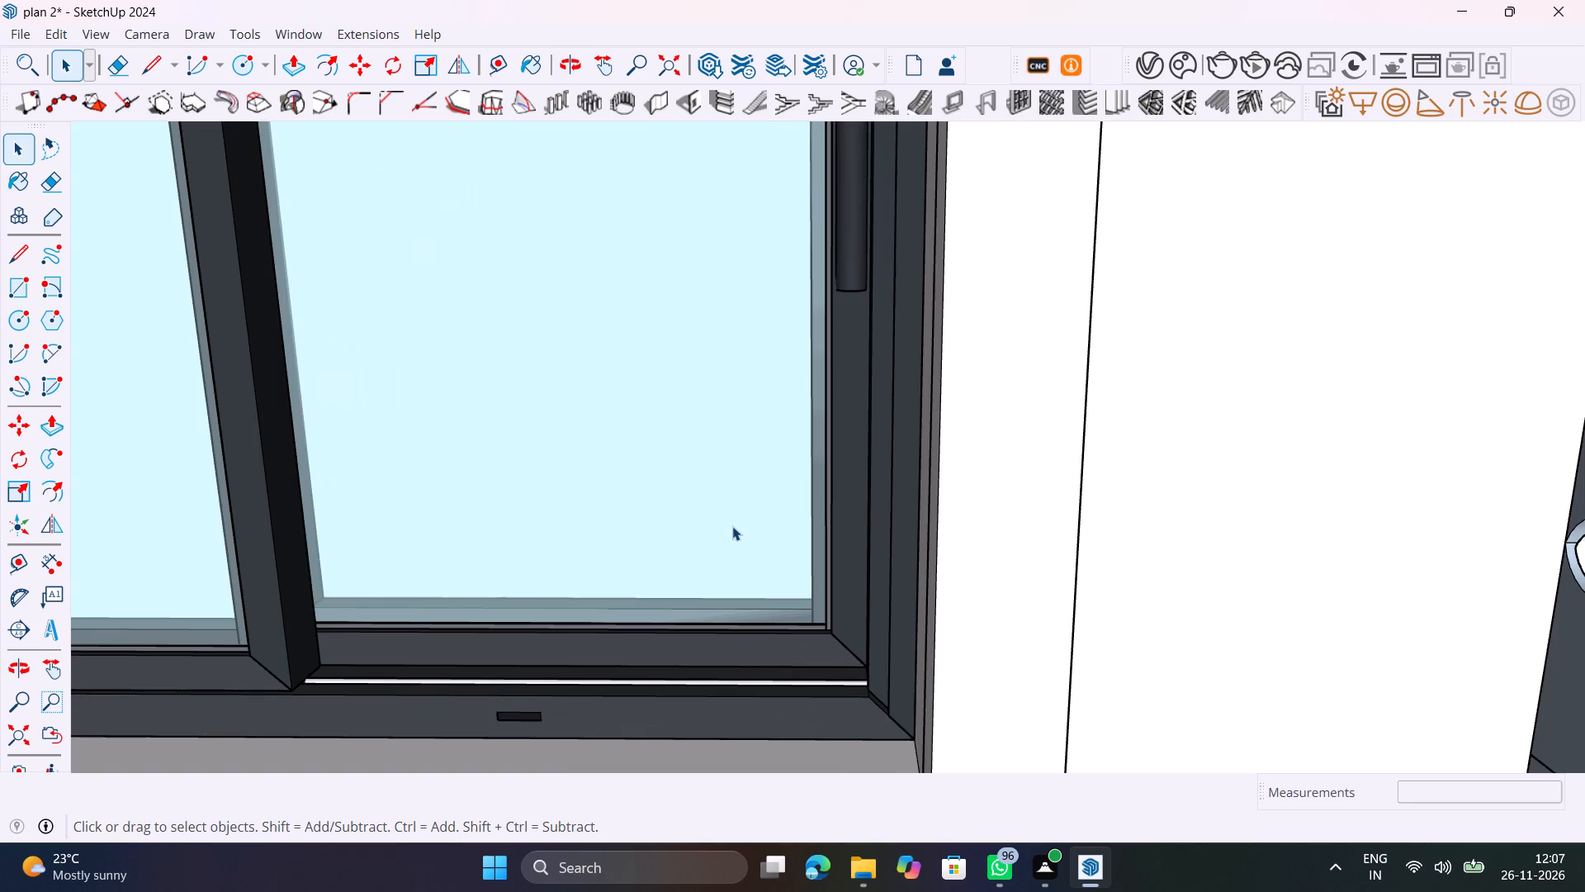
scroll(732, 526, up, 2)
scroll(732, 526, down, 3)
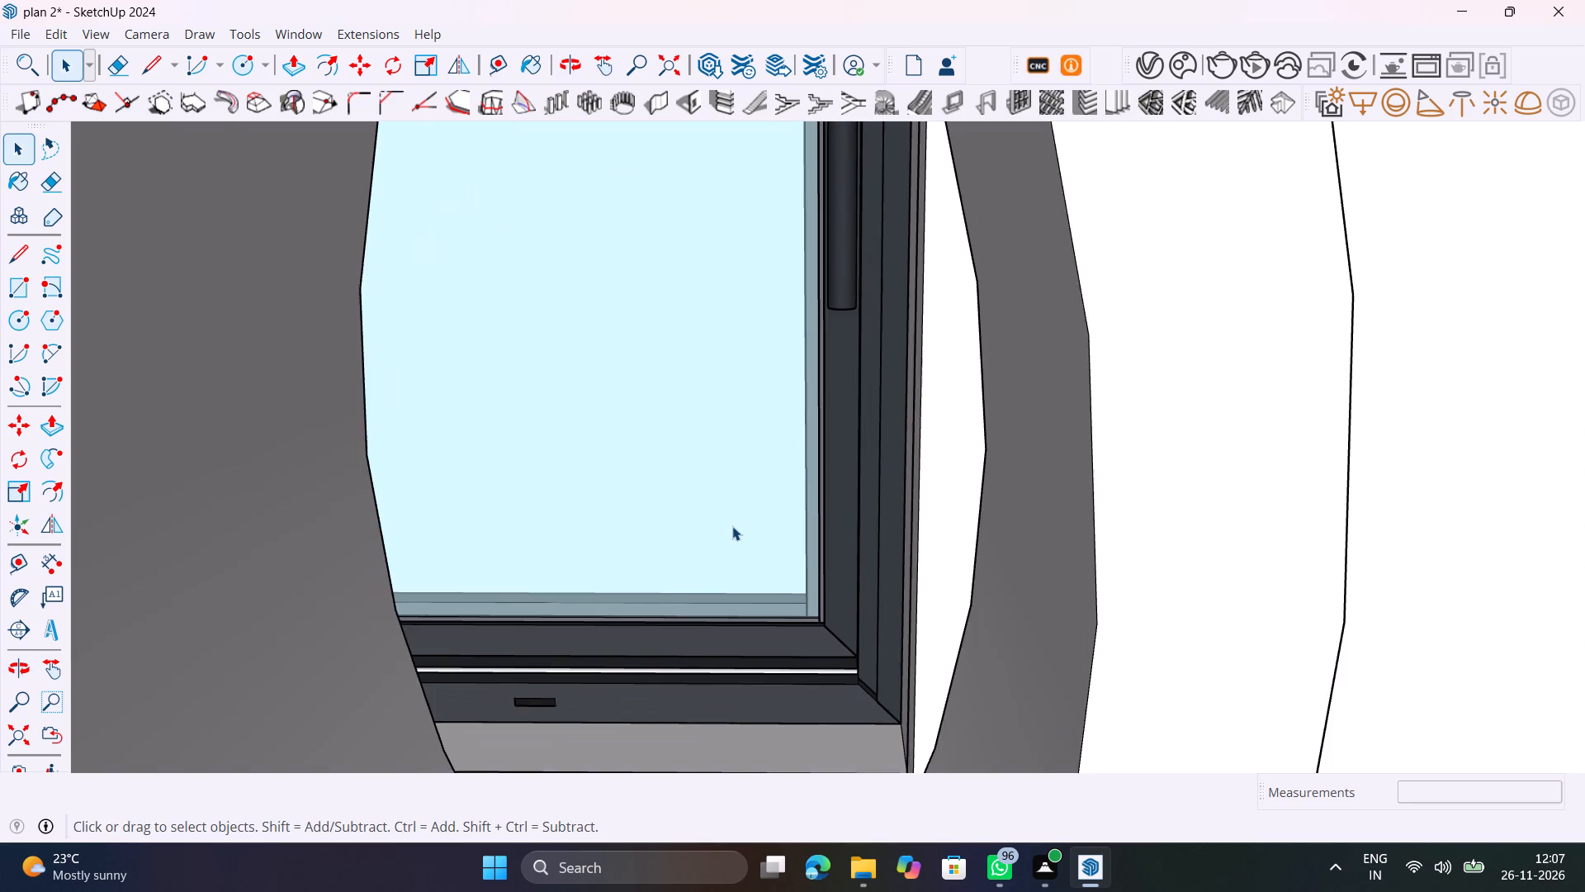
scroll(732, 526, down, 13)
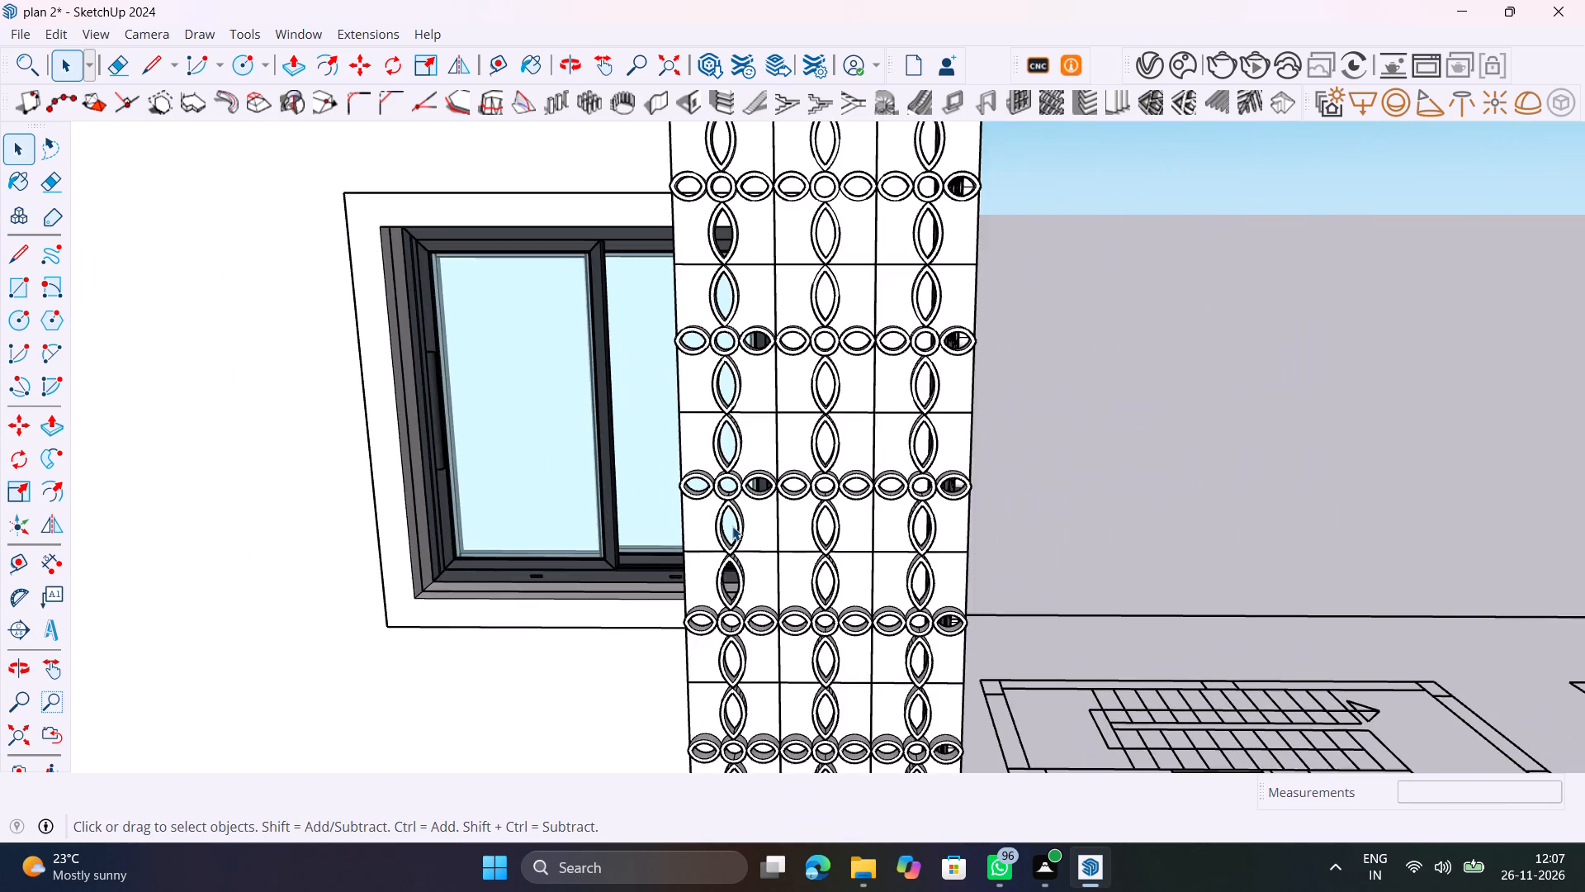
scroll(732, 526, down, 14)
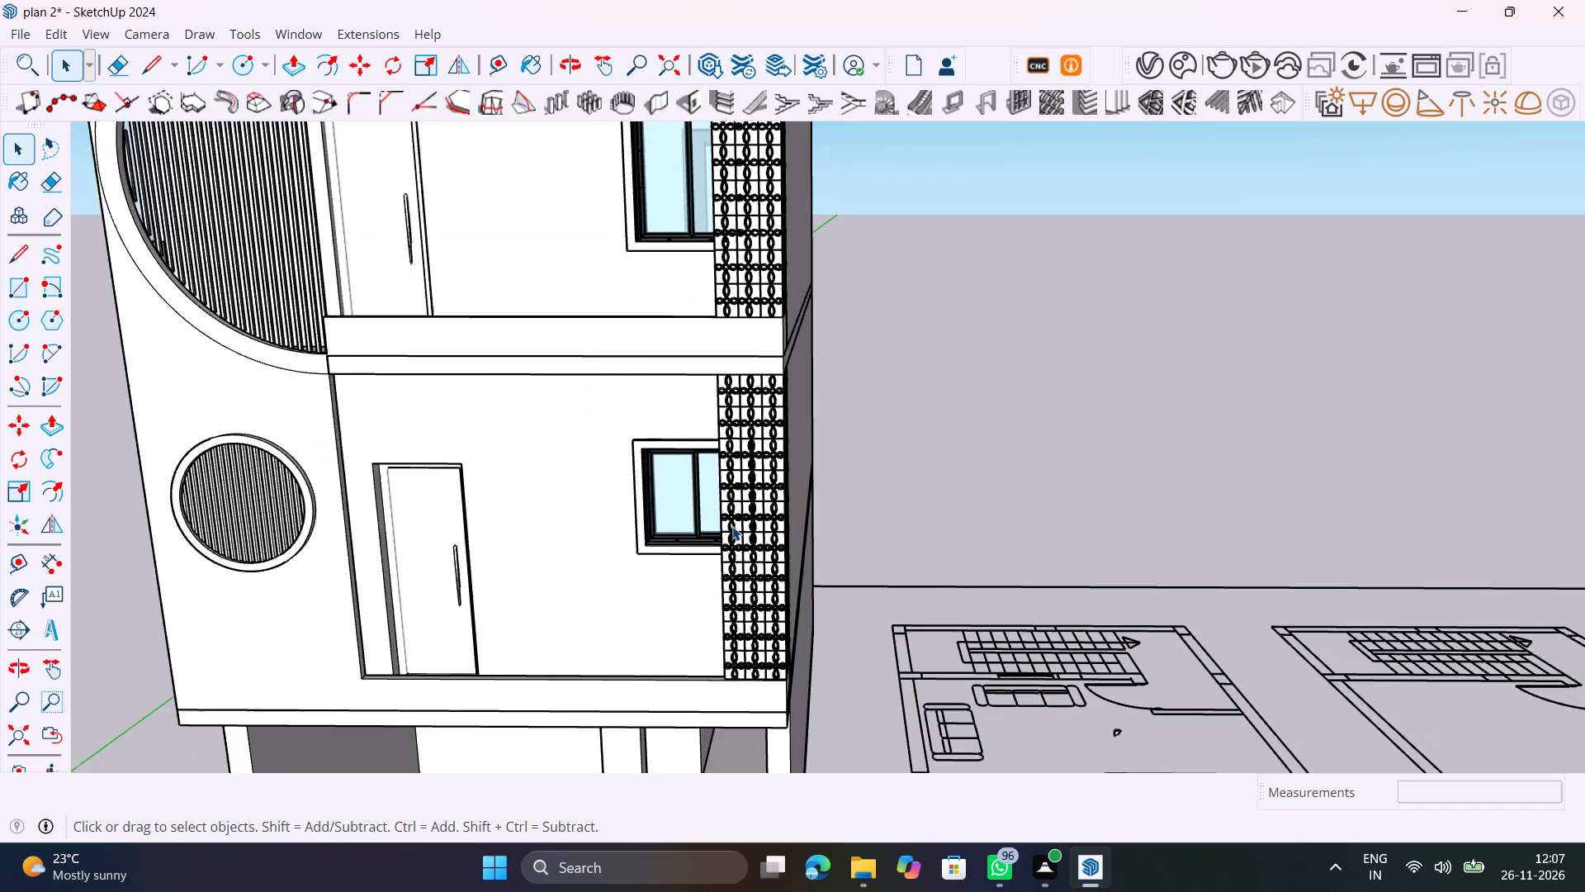
scroll(732, 526, down, 6)
click(1014, 439)
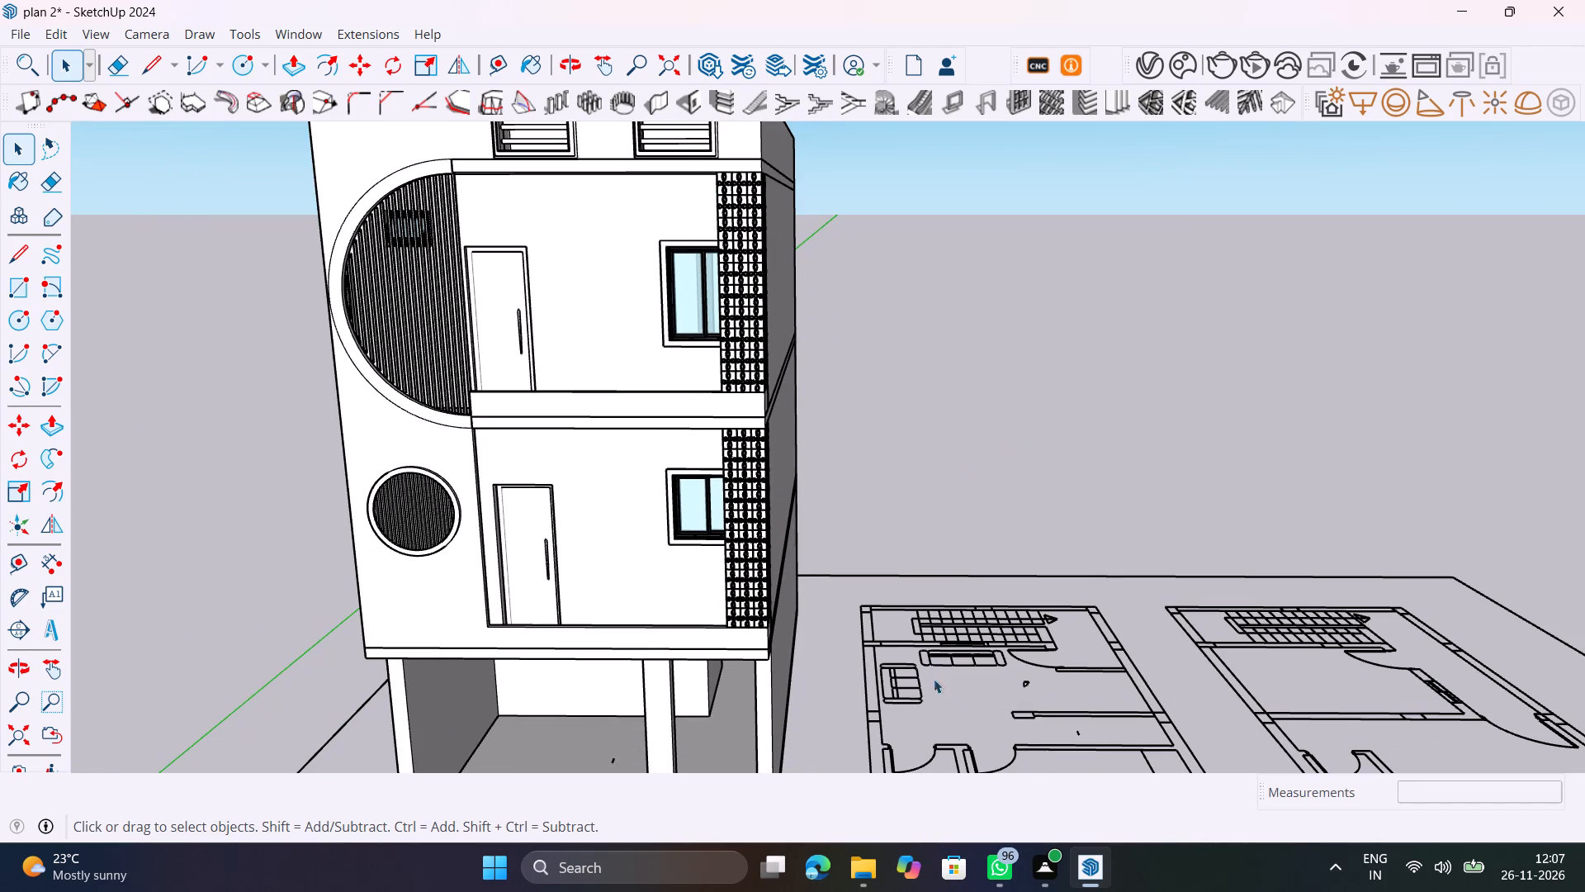
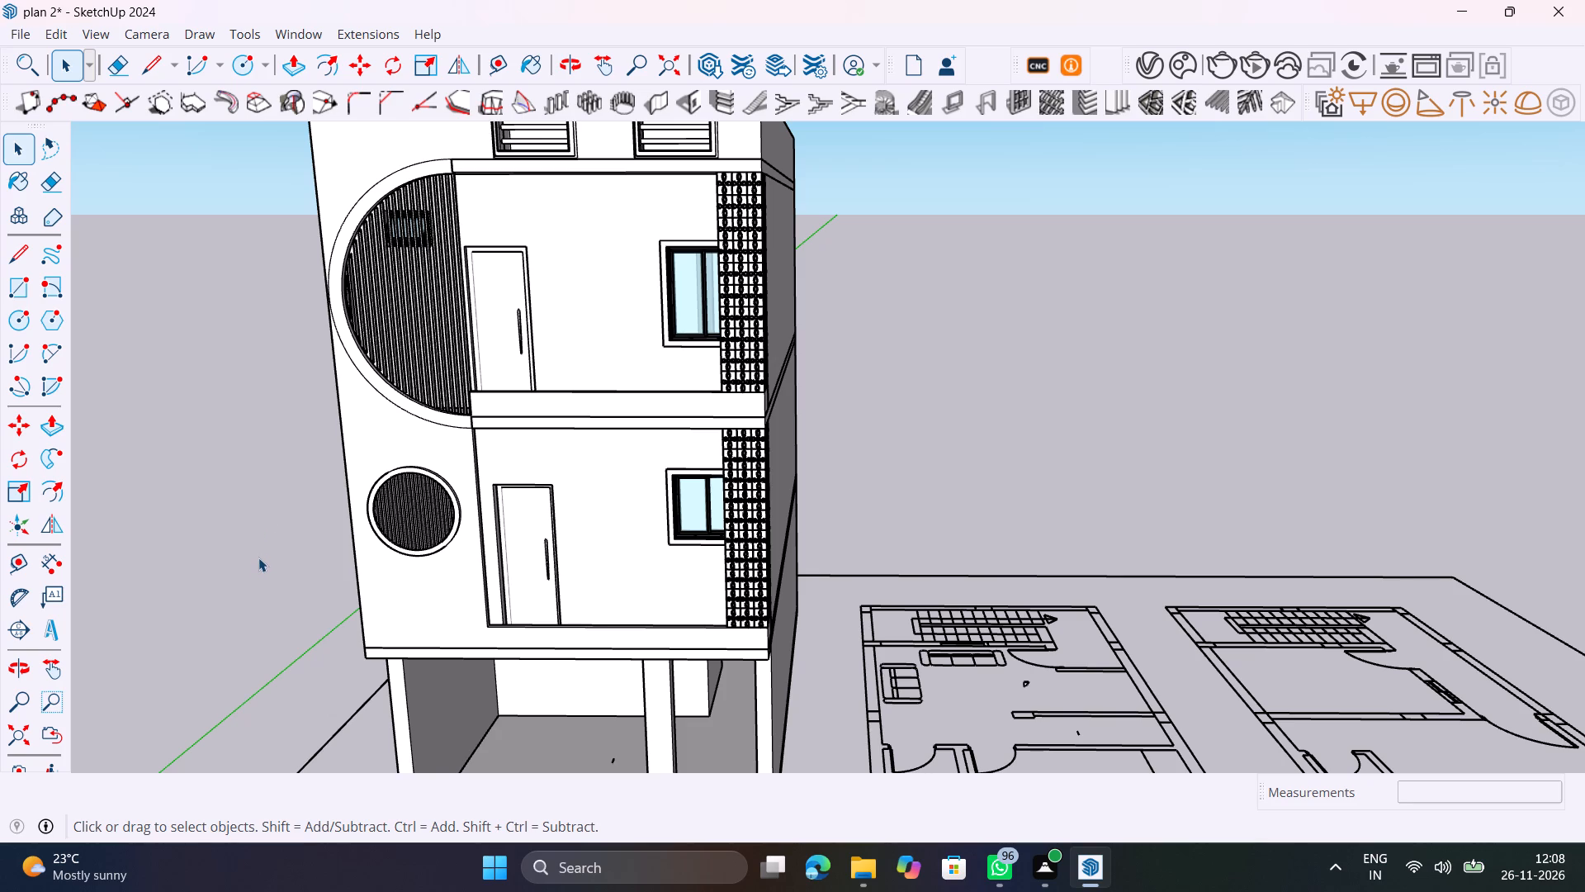
Examine the building's front facade and side wall, checking the balconies, openings and corner lattice screens from several angles.
scroll(272, 541, down, 3)
middle_drag(305, 563, 119, 573)
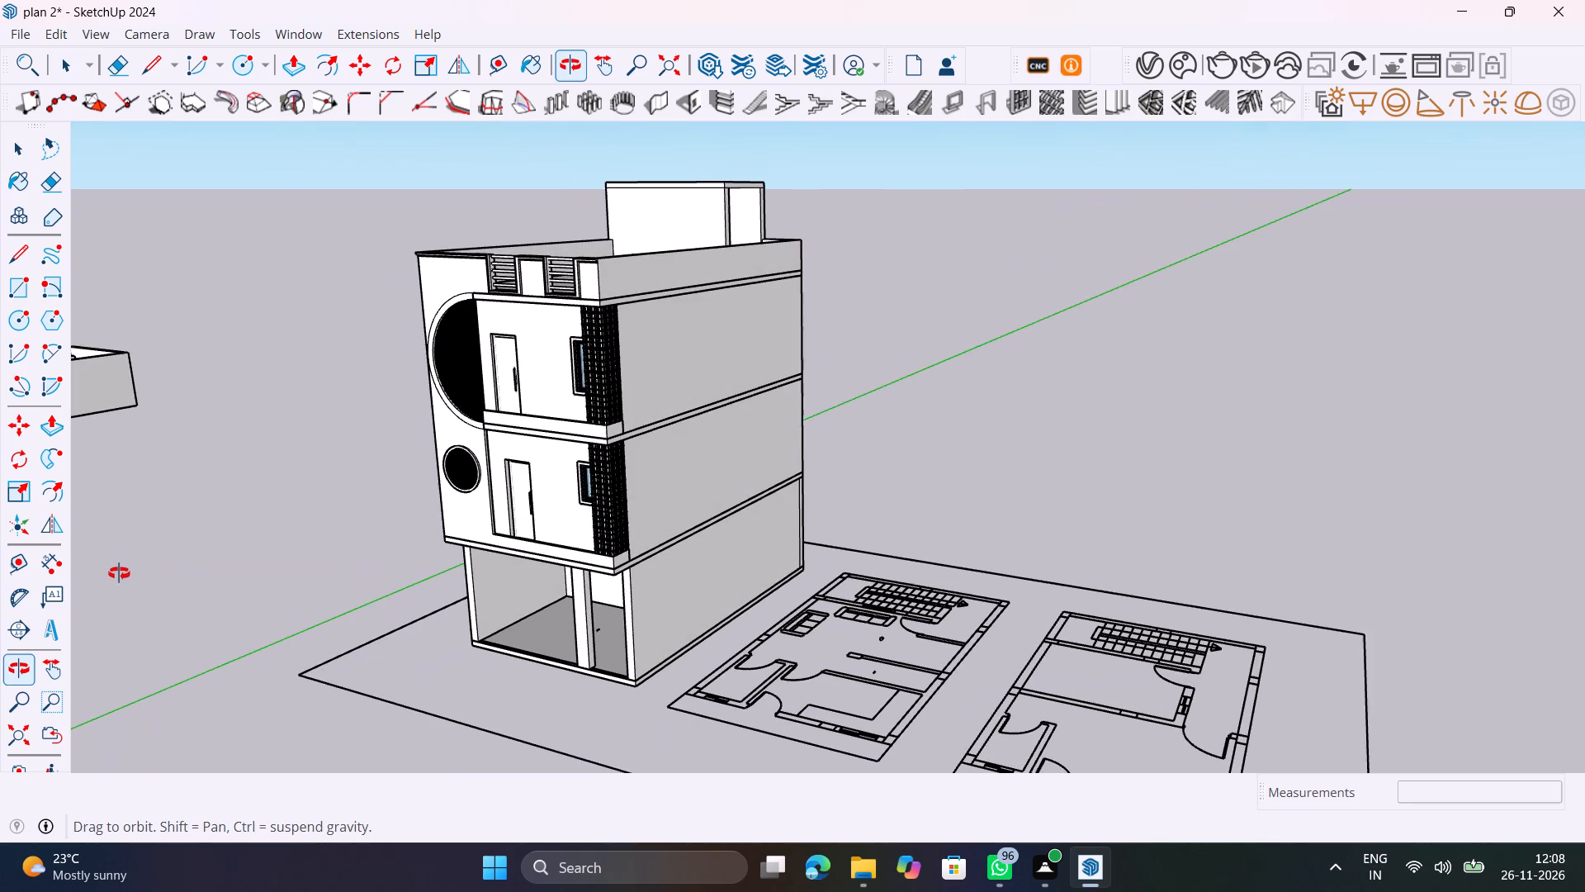
middle_drag(119, 573, 118, 573)
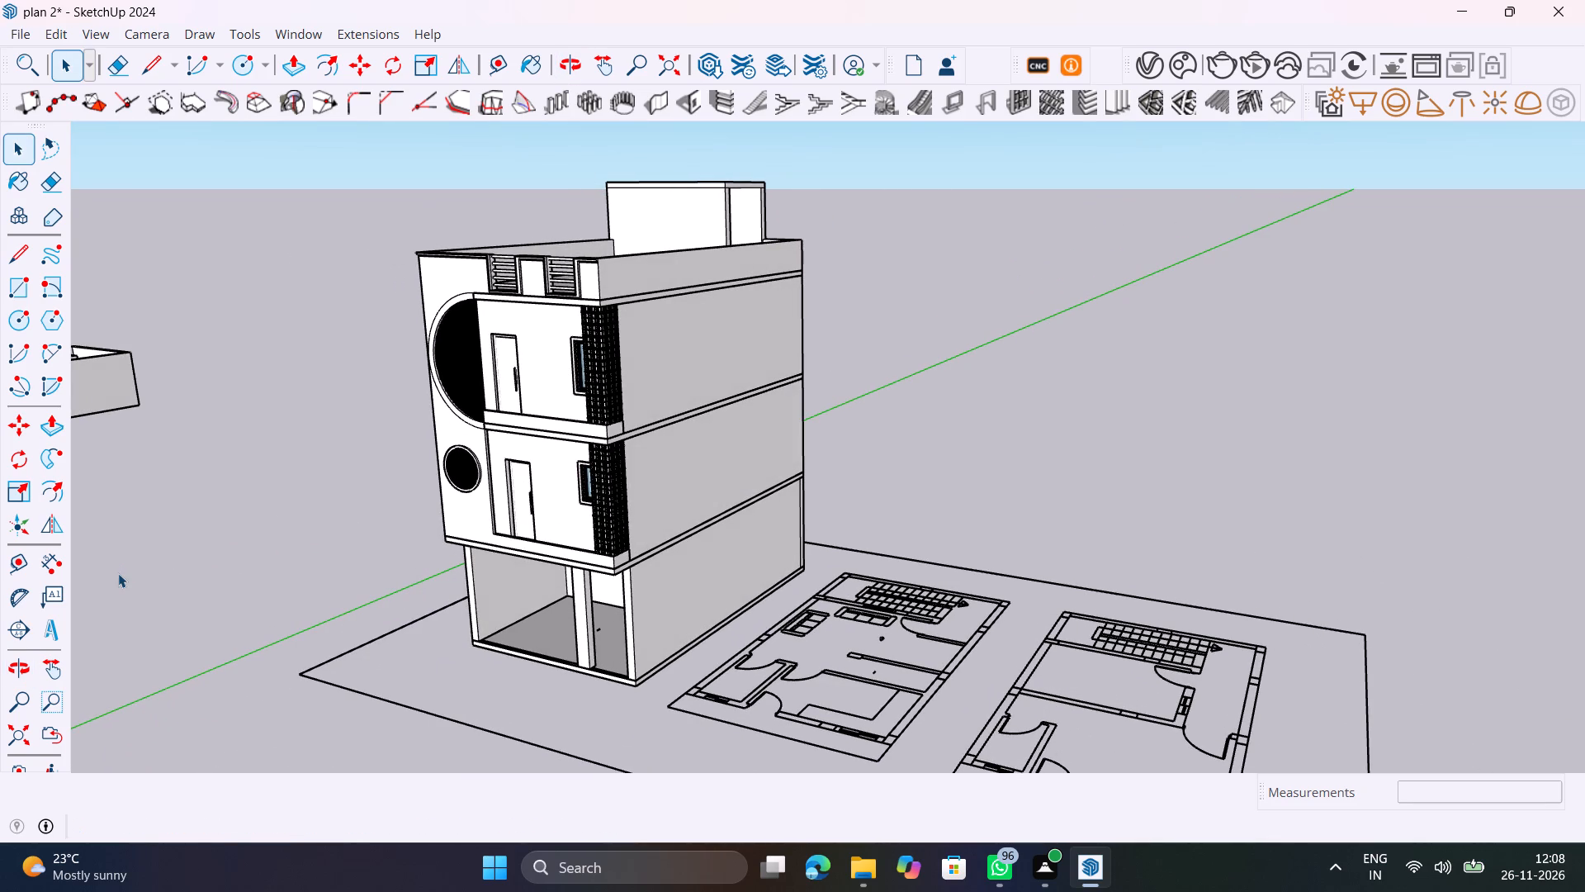
scroll(513, 402, up, 4)
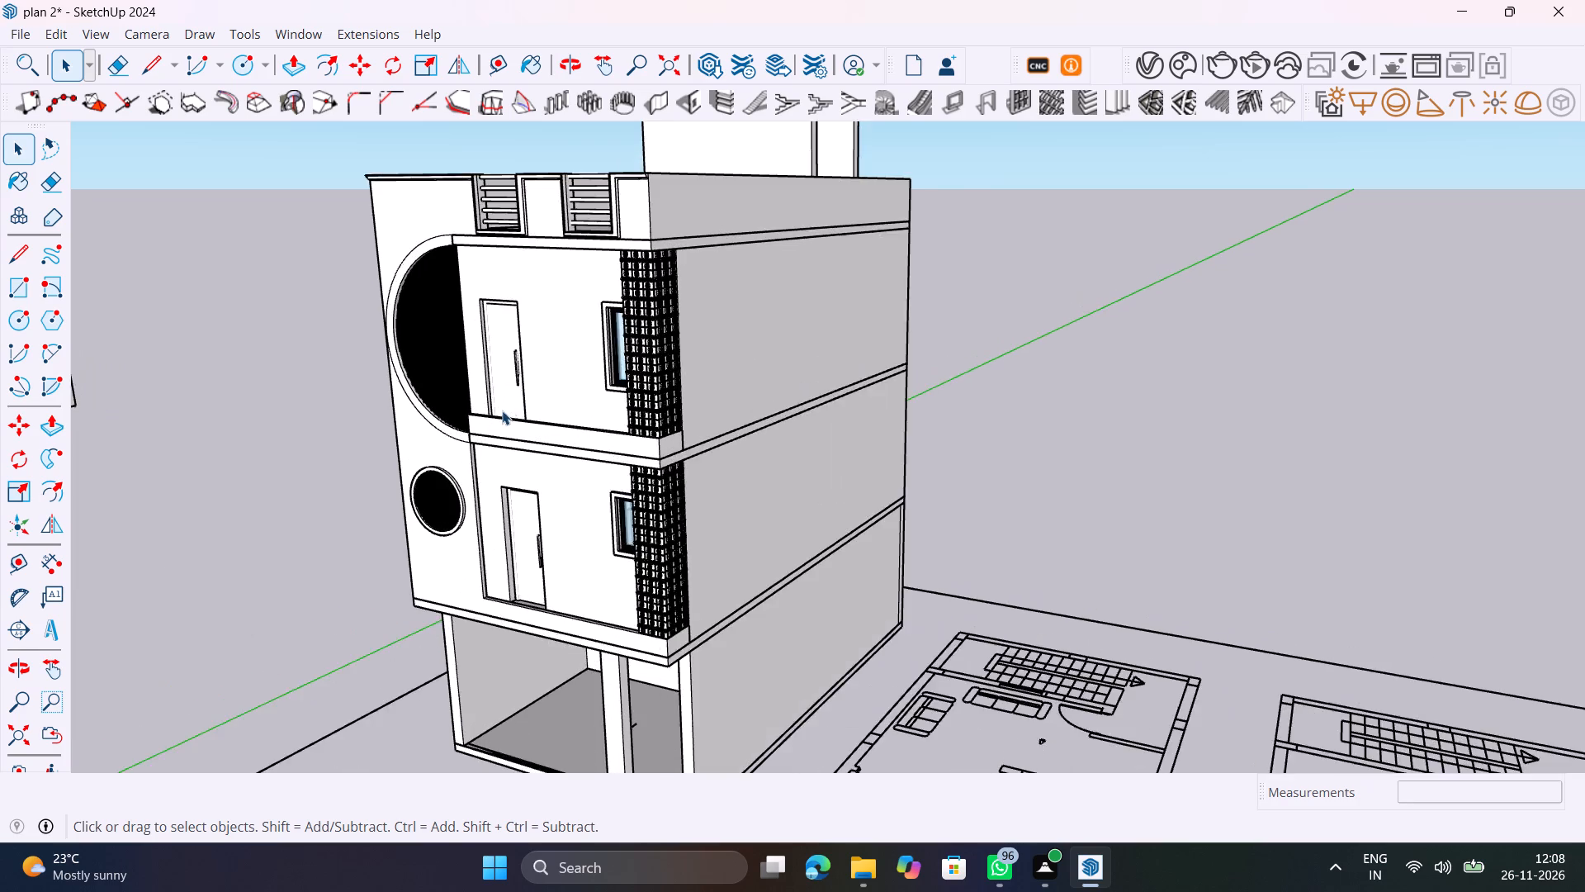
scroll(502, 410, up, 3)
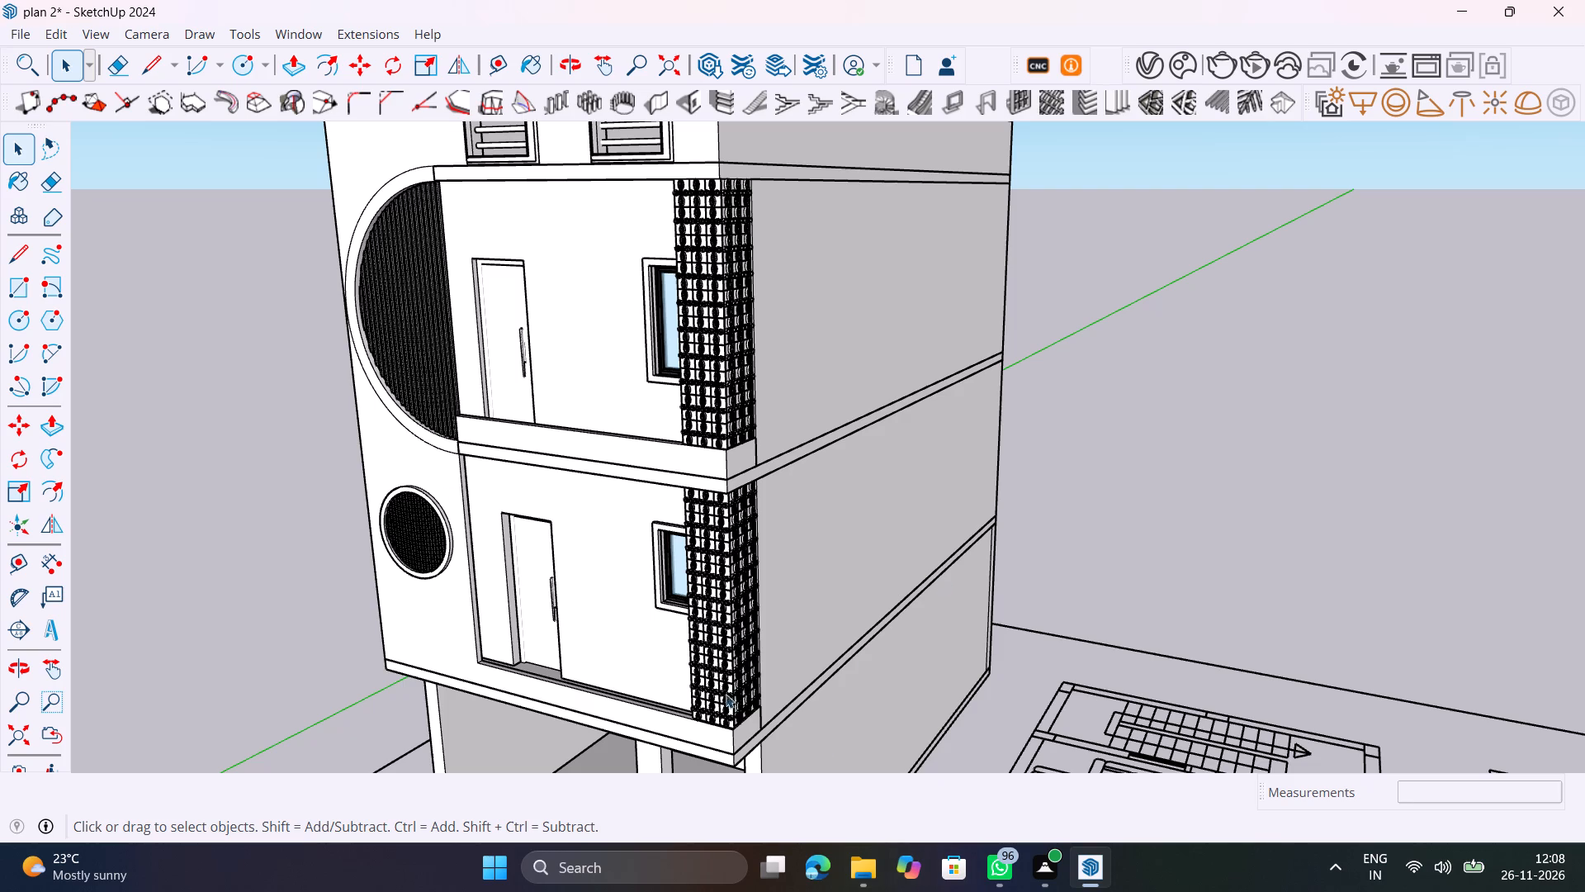
shift+middle_drag(797, 605, 429, 595)
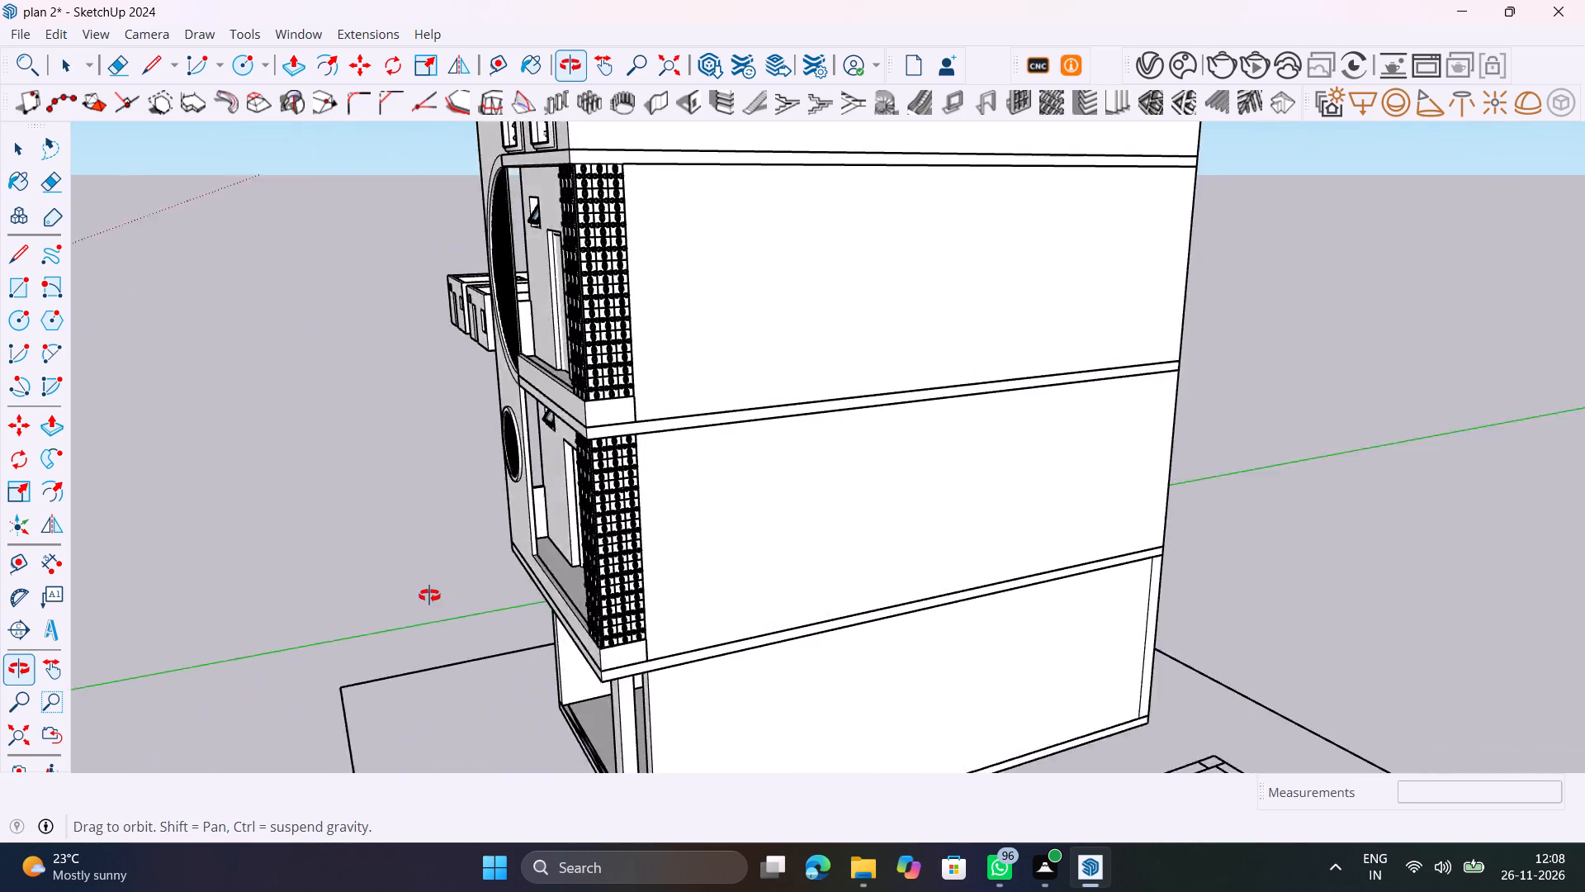
shift+middle_drag(429, 595, 843, 665)
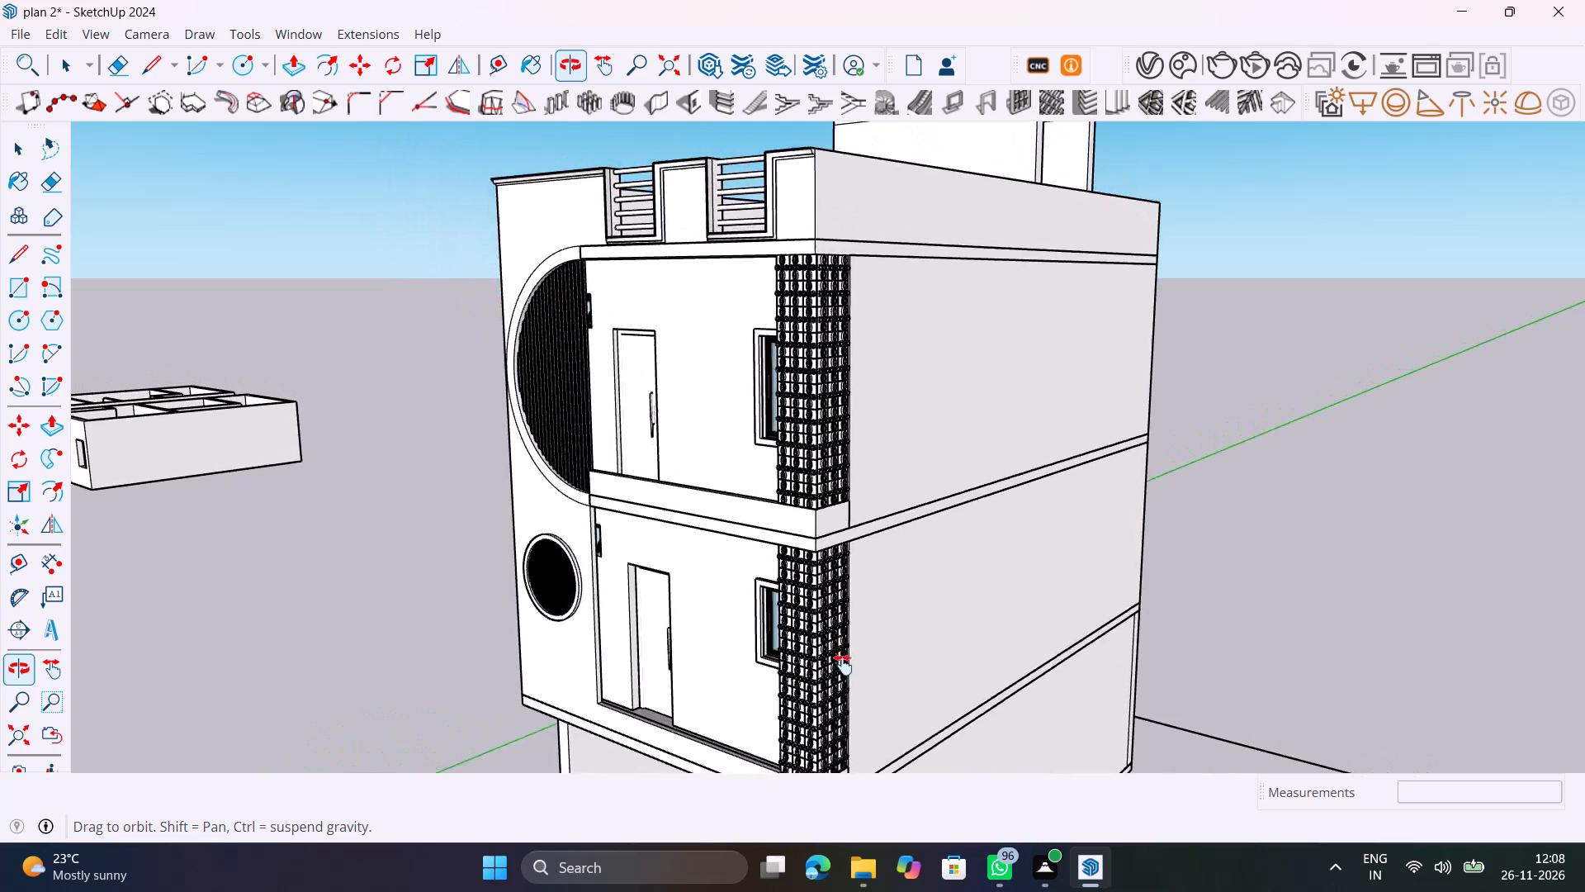
shift+middle_drag(843, 665, 889, 711)
middle_drag(709, 521, 903, 534)
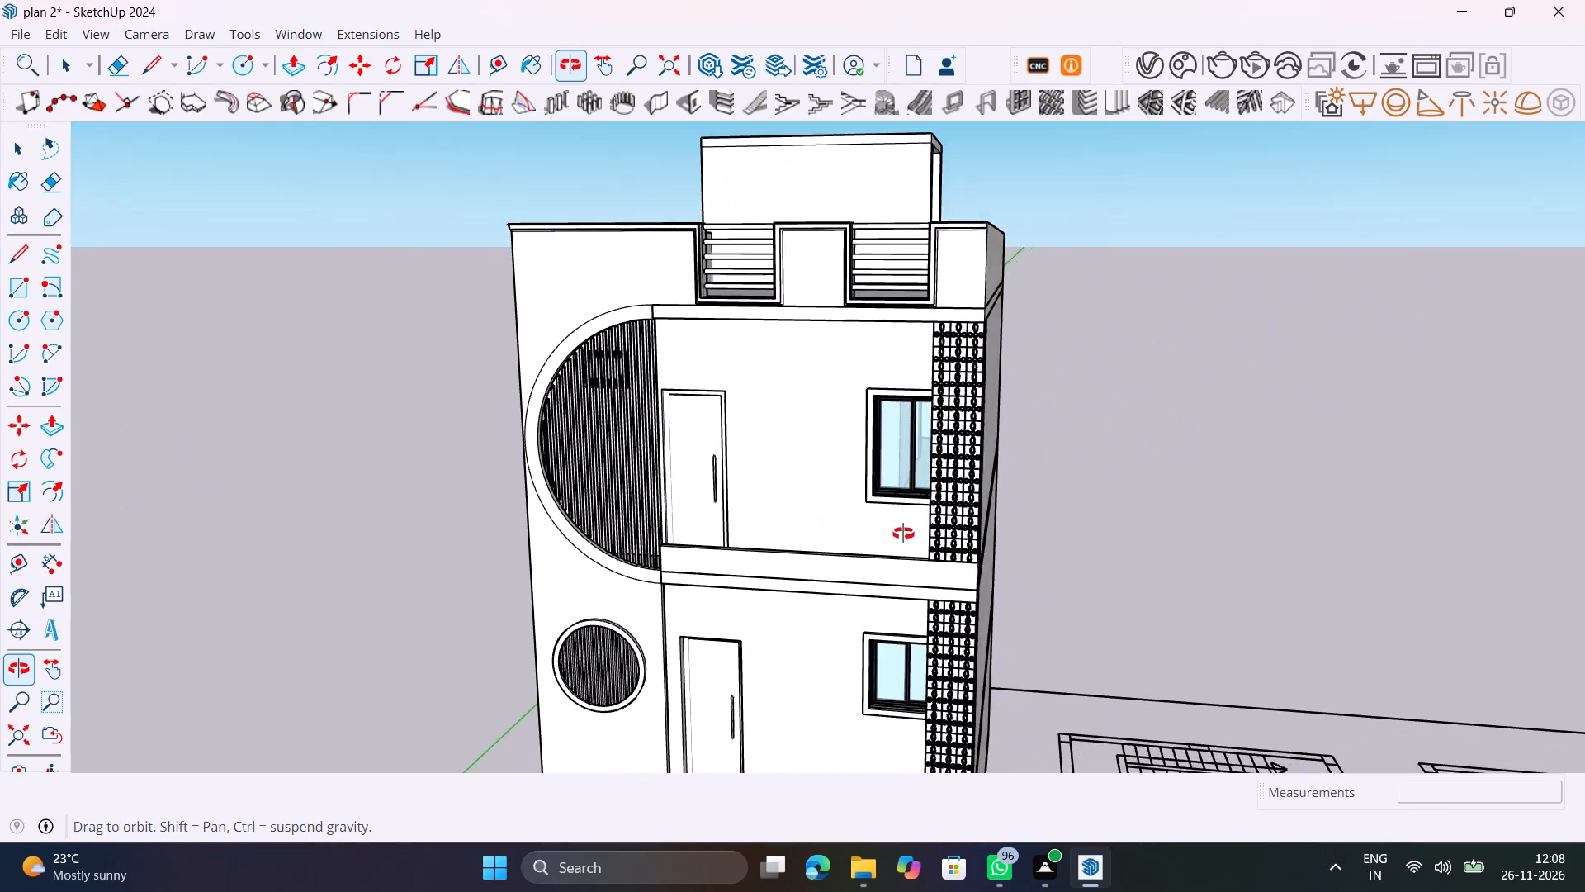
middle_drag(903, 534, 895, 502)
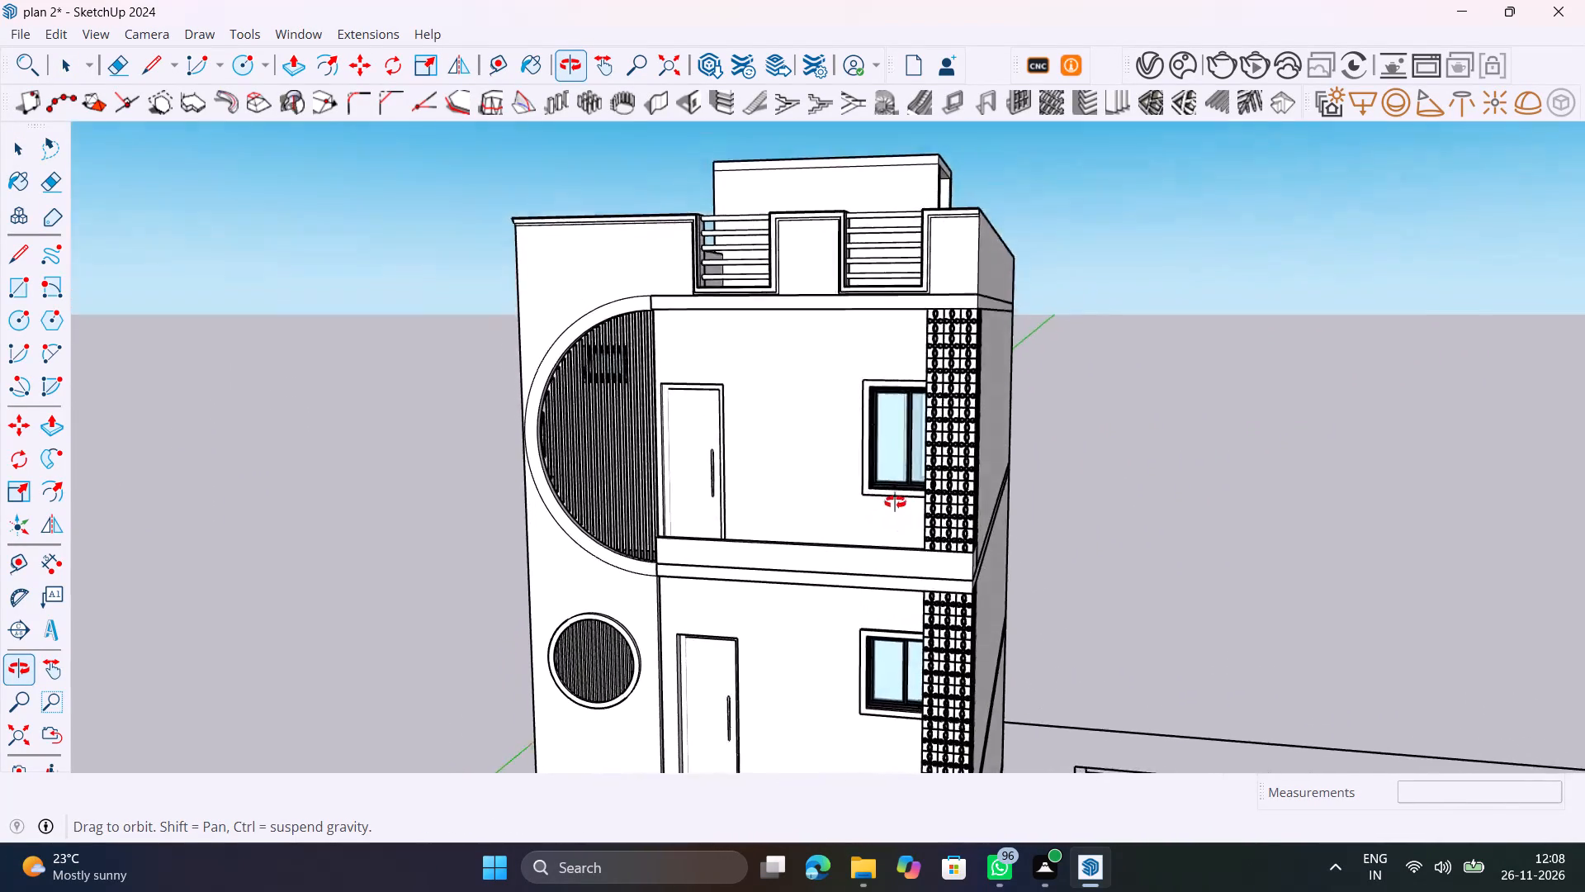
middle_drag(895, 502, 631, 527)
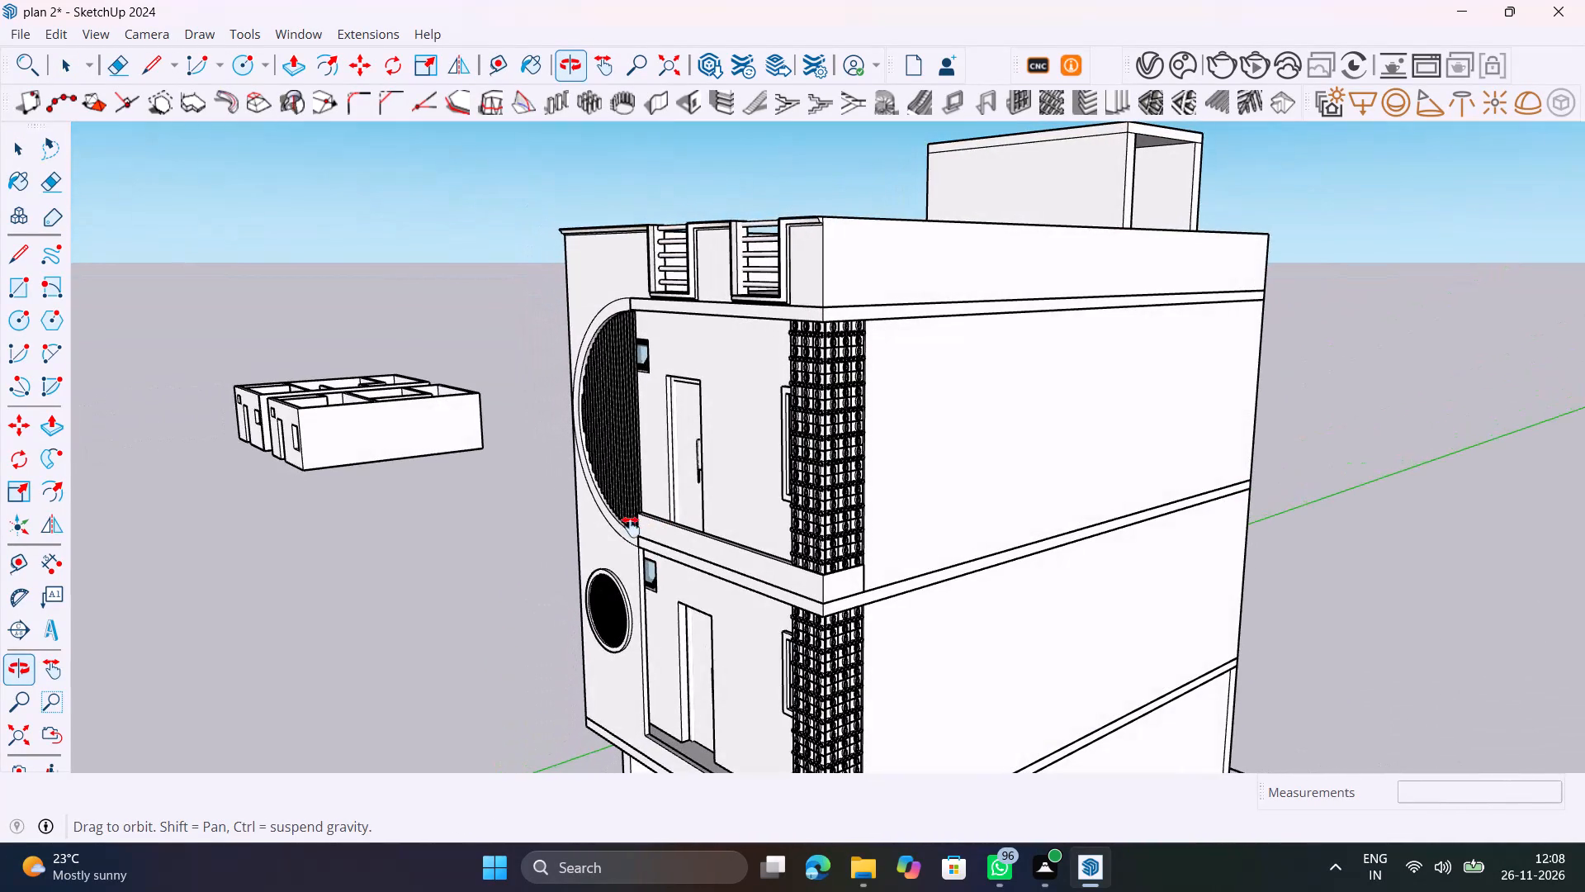
middle_drag(631, 527, 740, 710)
Place a guide line 1 1/2" in from the inner top edge of the upper balcony's low front parapet.
scroll(693, 566, up, 11)
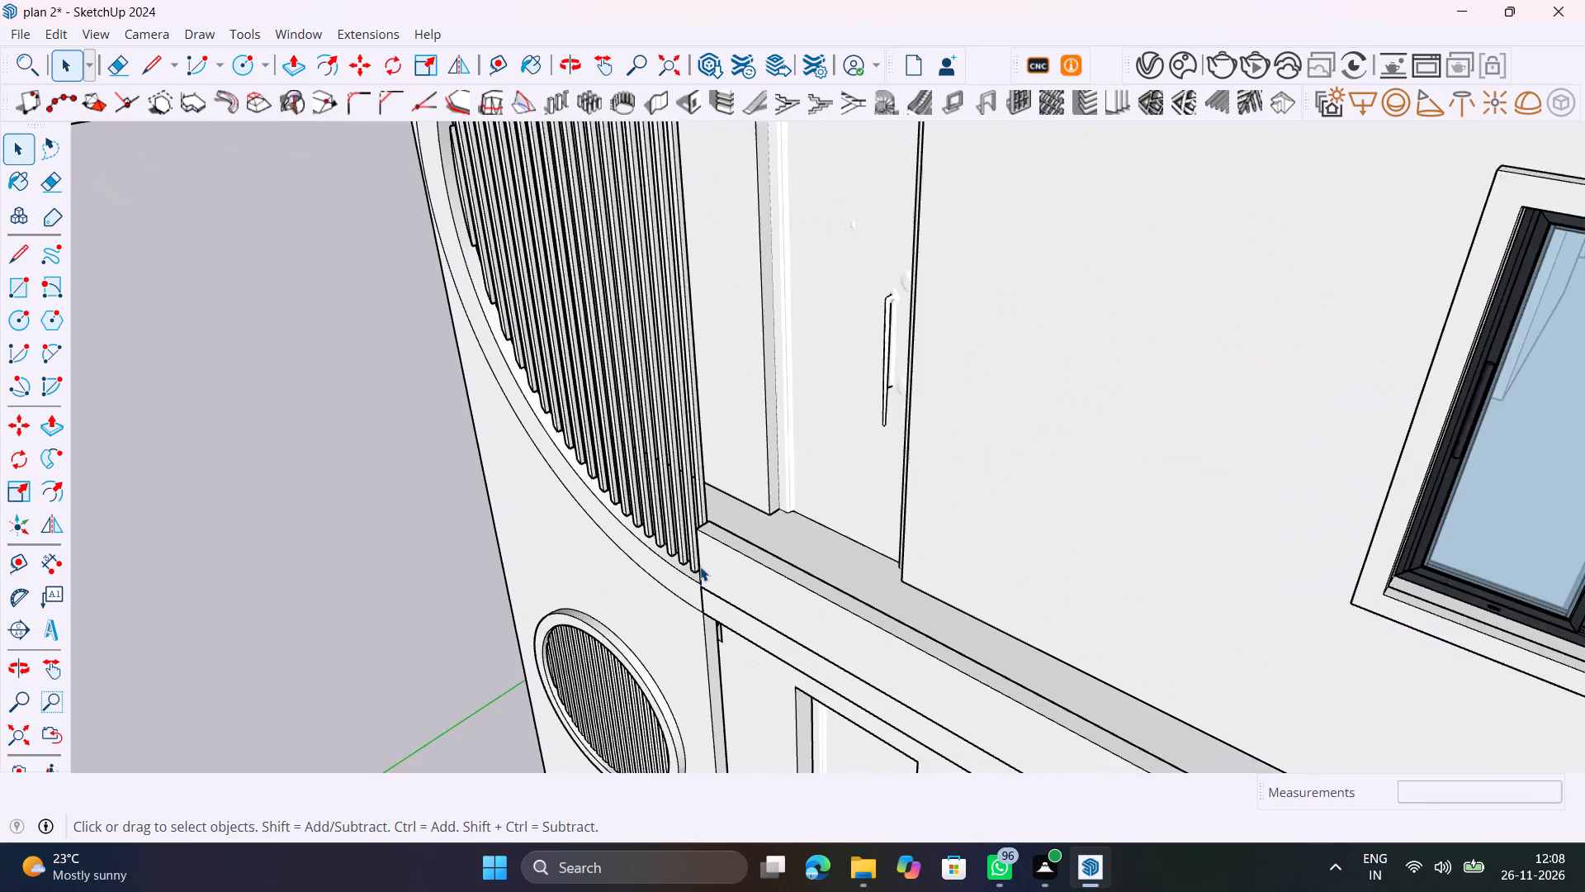
scroll(700, 567, up, 4)
middle_drag(711, 569, 679, 695)
scroll(691, 566, up, 8)
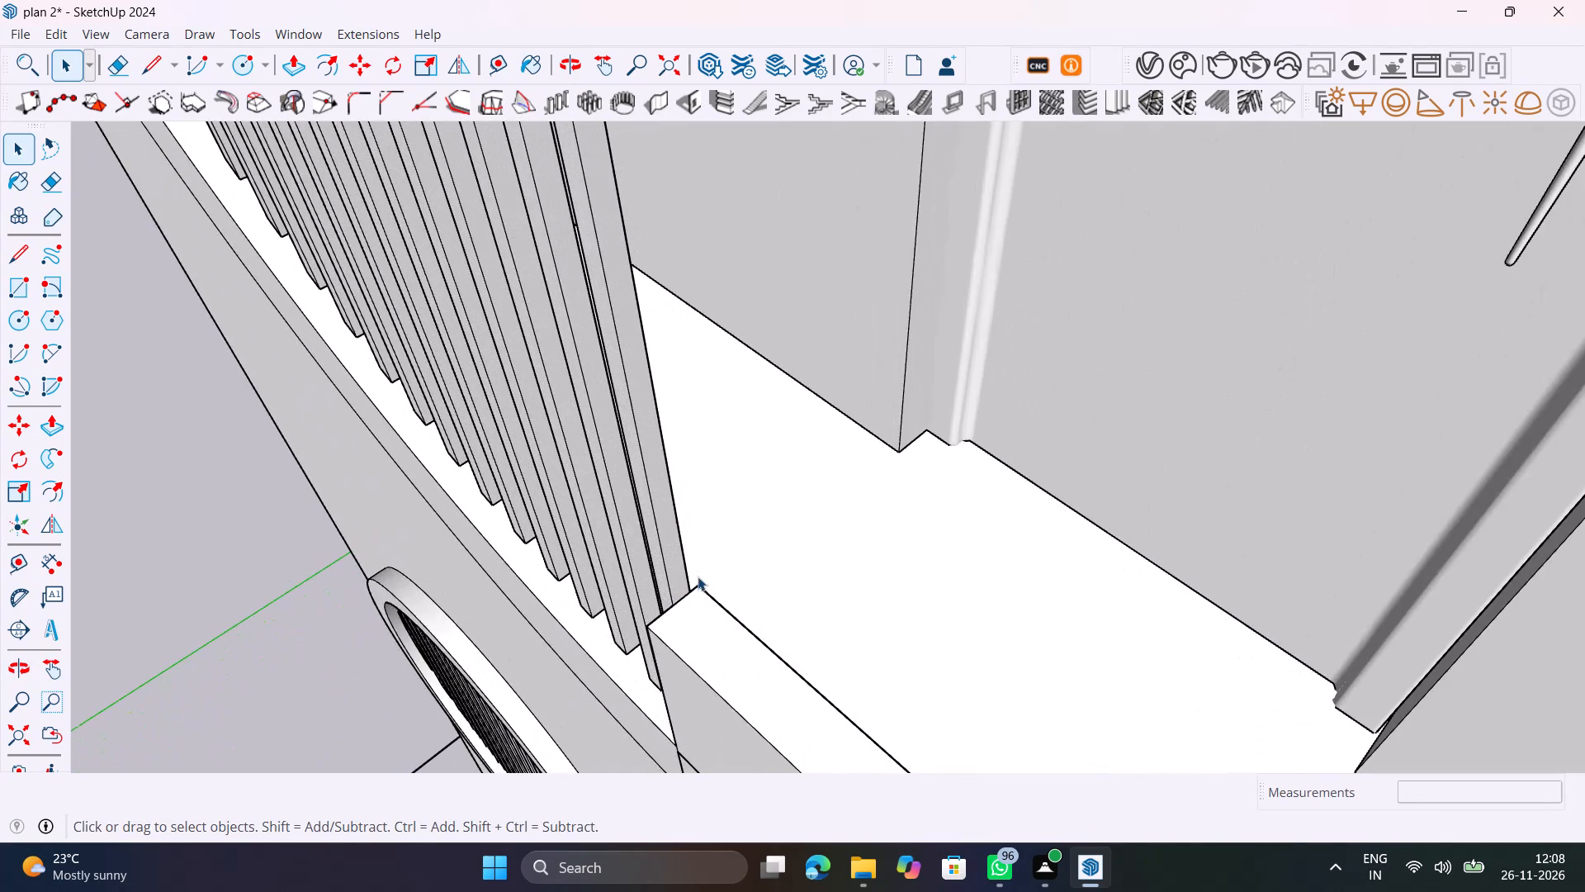
scroll(725, 619, up, 5)
key(t)
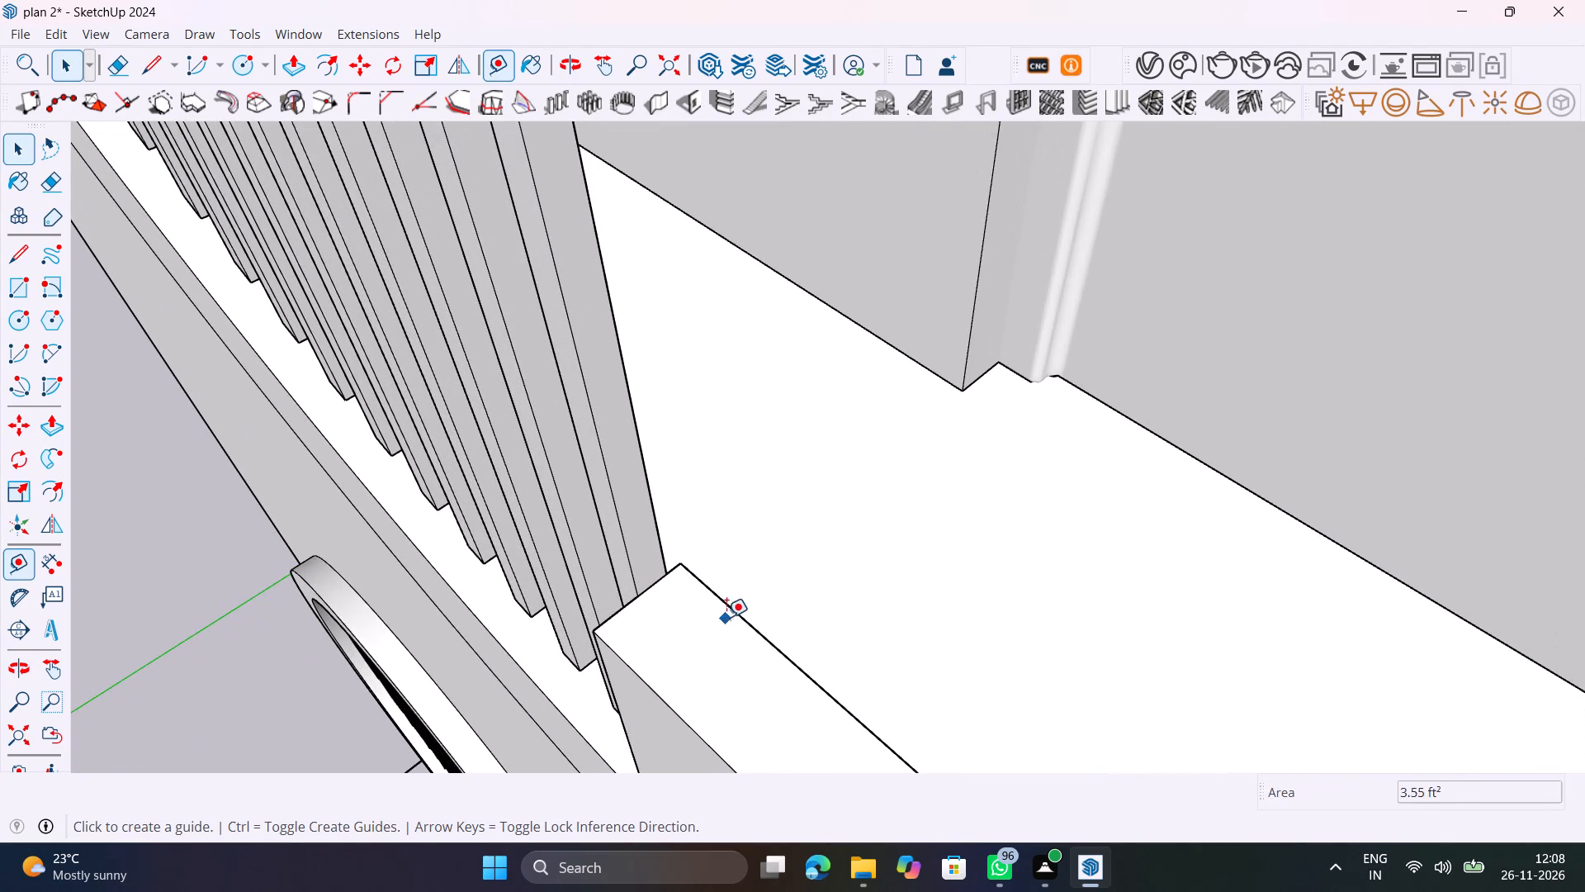
click(730, 614)
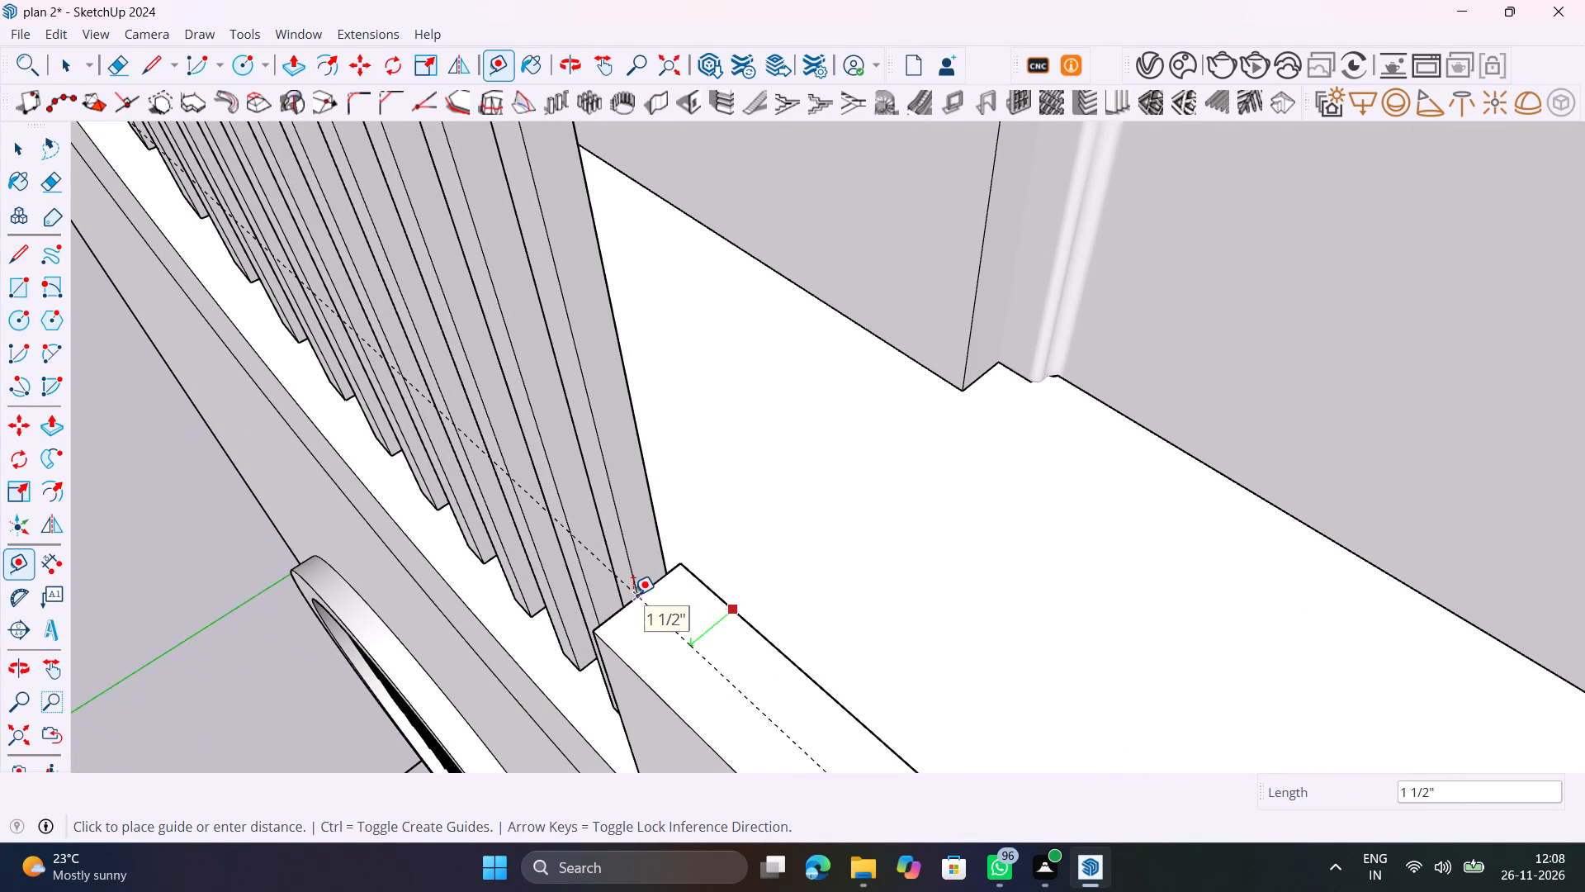
click(633, 595)
scroll(756, 569, down, 20)
scroll(756, 569, down, 4)
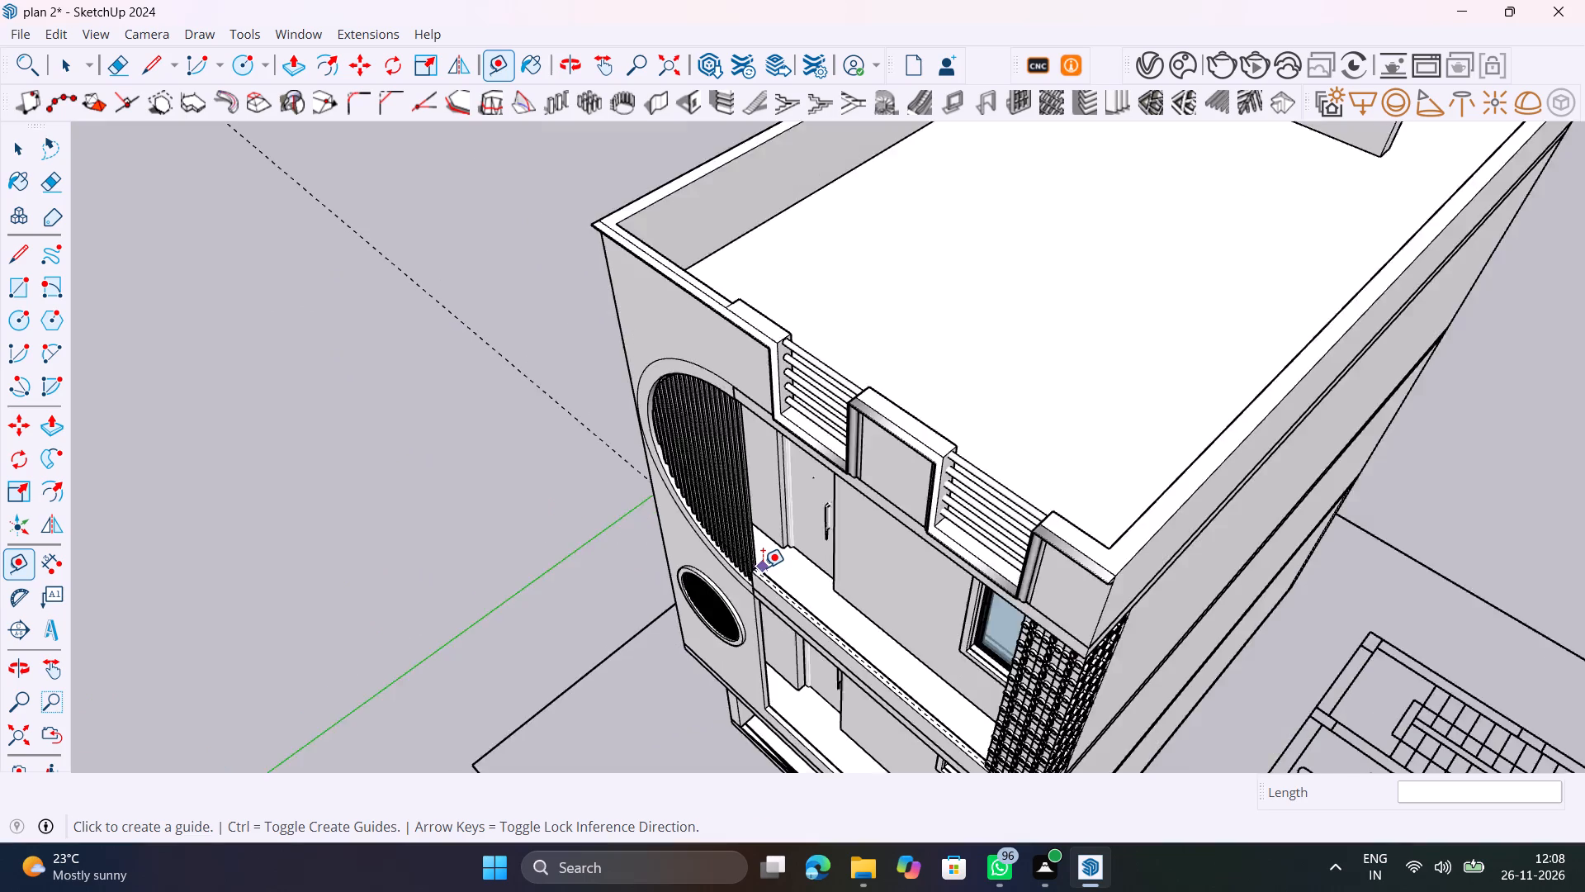
scroll(763, 567, down, 5)
scroll(911, 693, up, 20)
scroll(911, 693, up, 1)
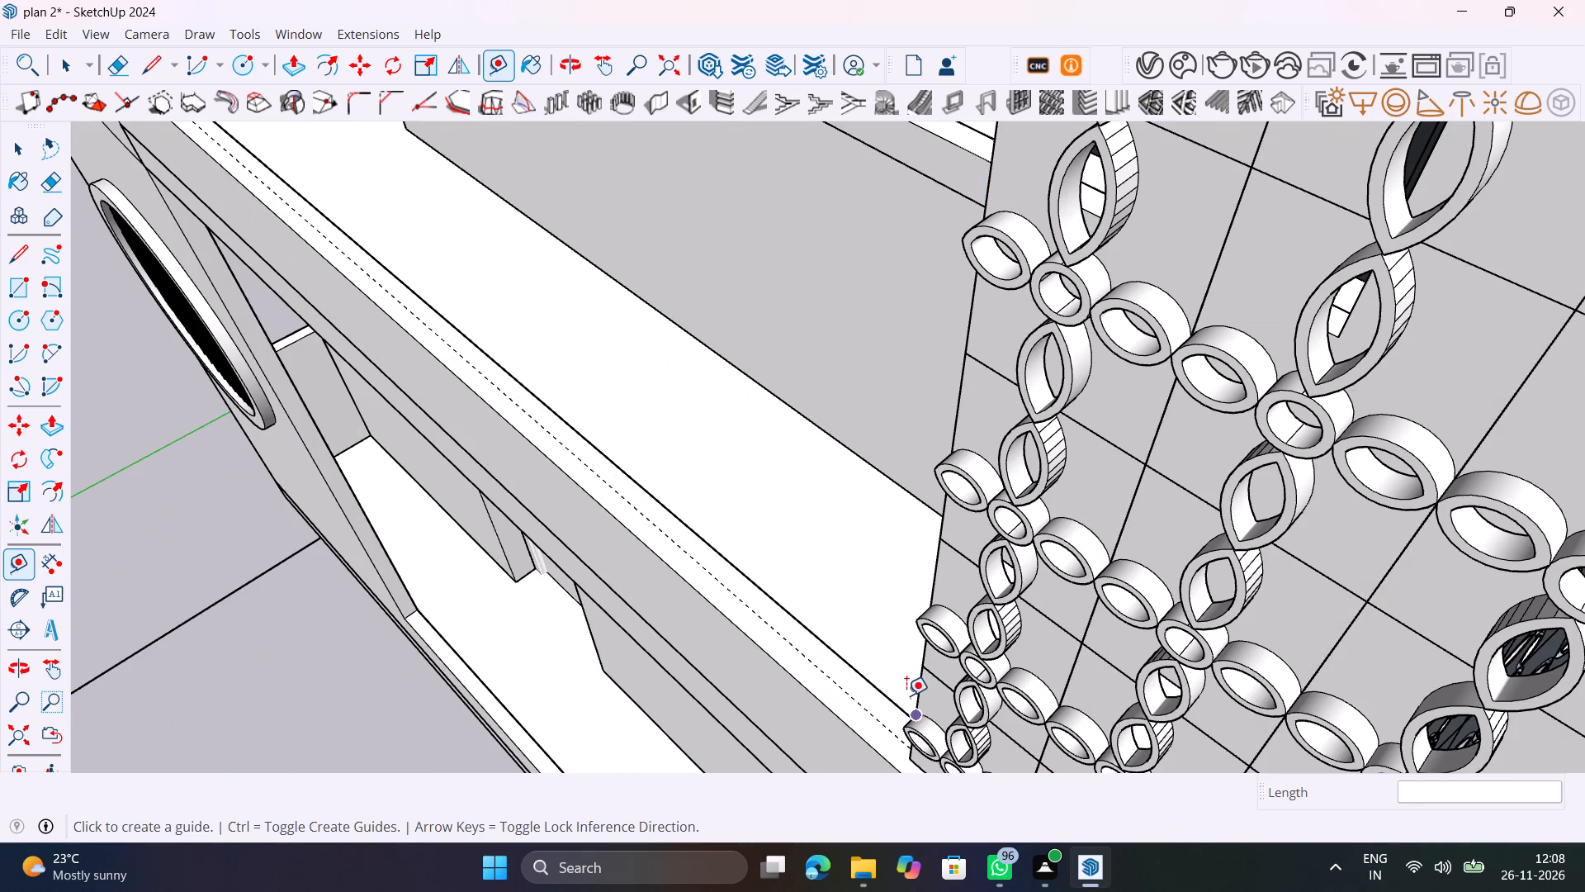
key(space)
scroll(717, 588, down, 4)
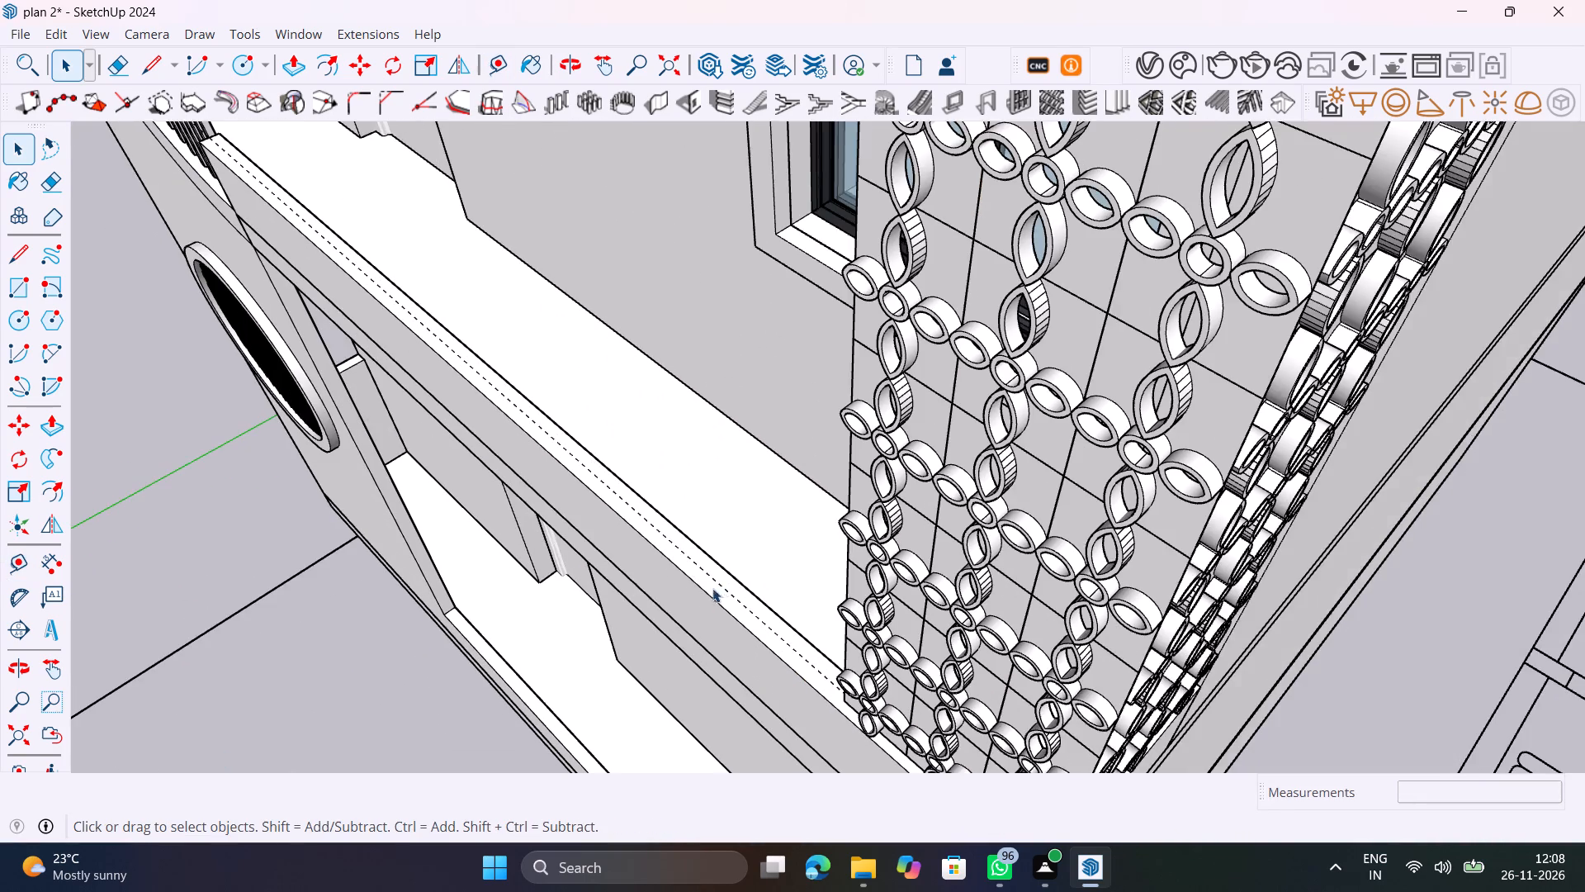
shift+middle_drag(703, 596, 894, 630)
shift+middle_drag(485, 498, 655, 624)
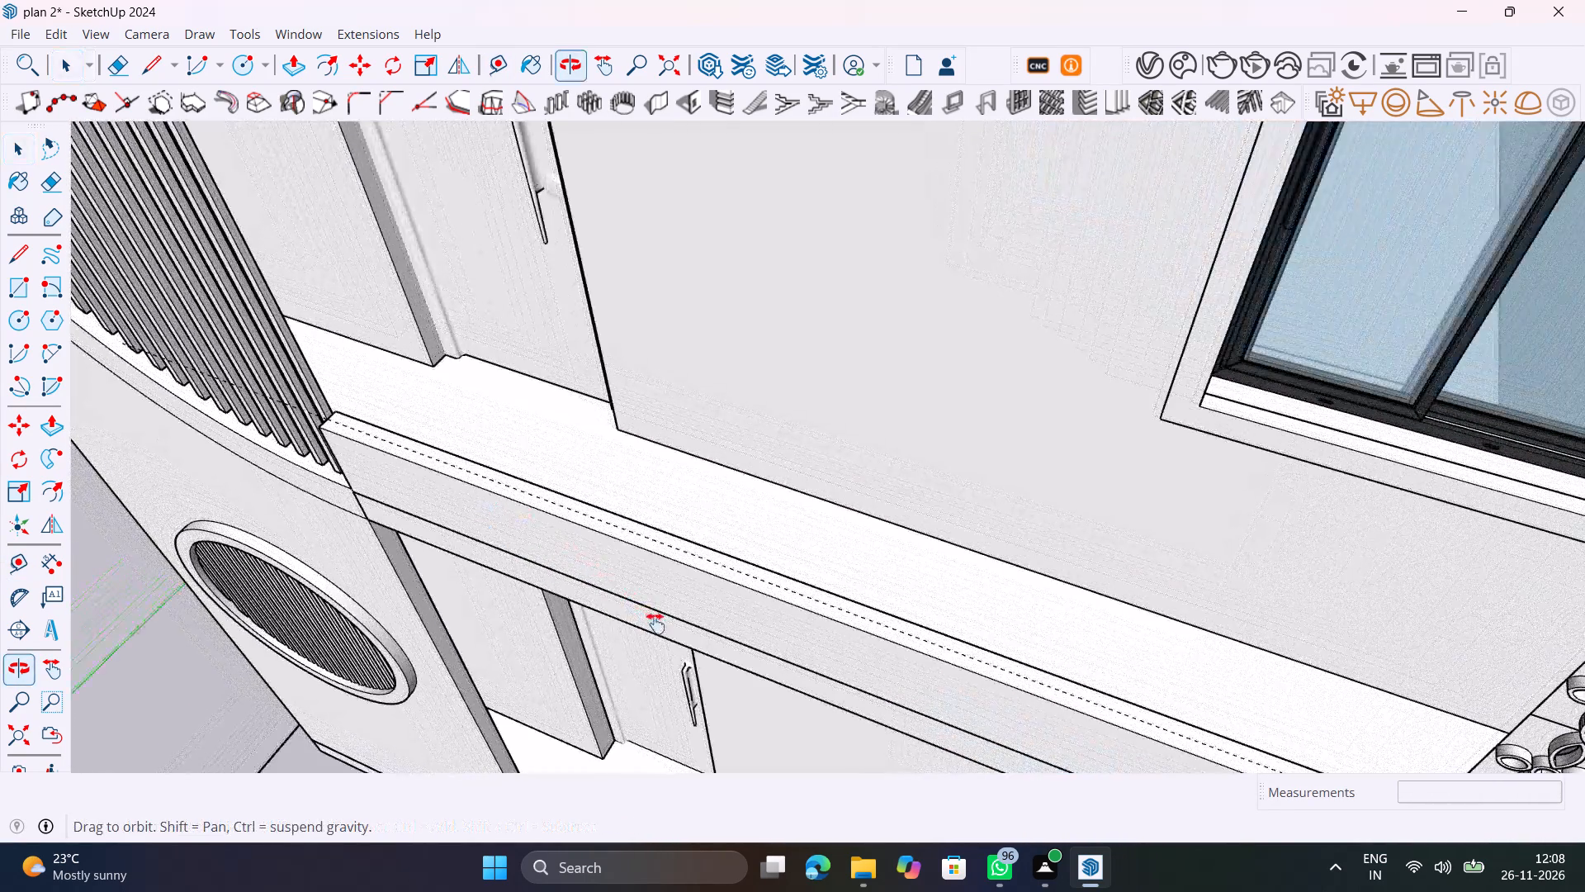
shift+middle_drag(655, 624, 655, 624)
Save the plan 2 model.
key(ctrl+s)
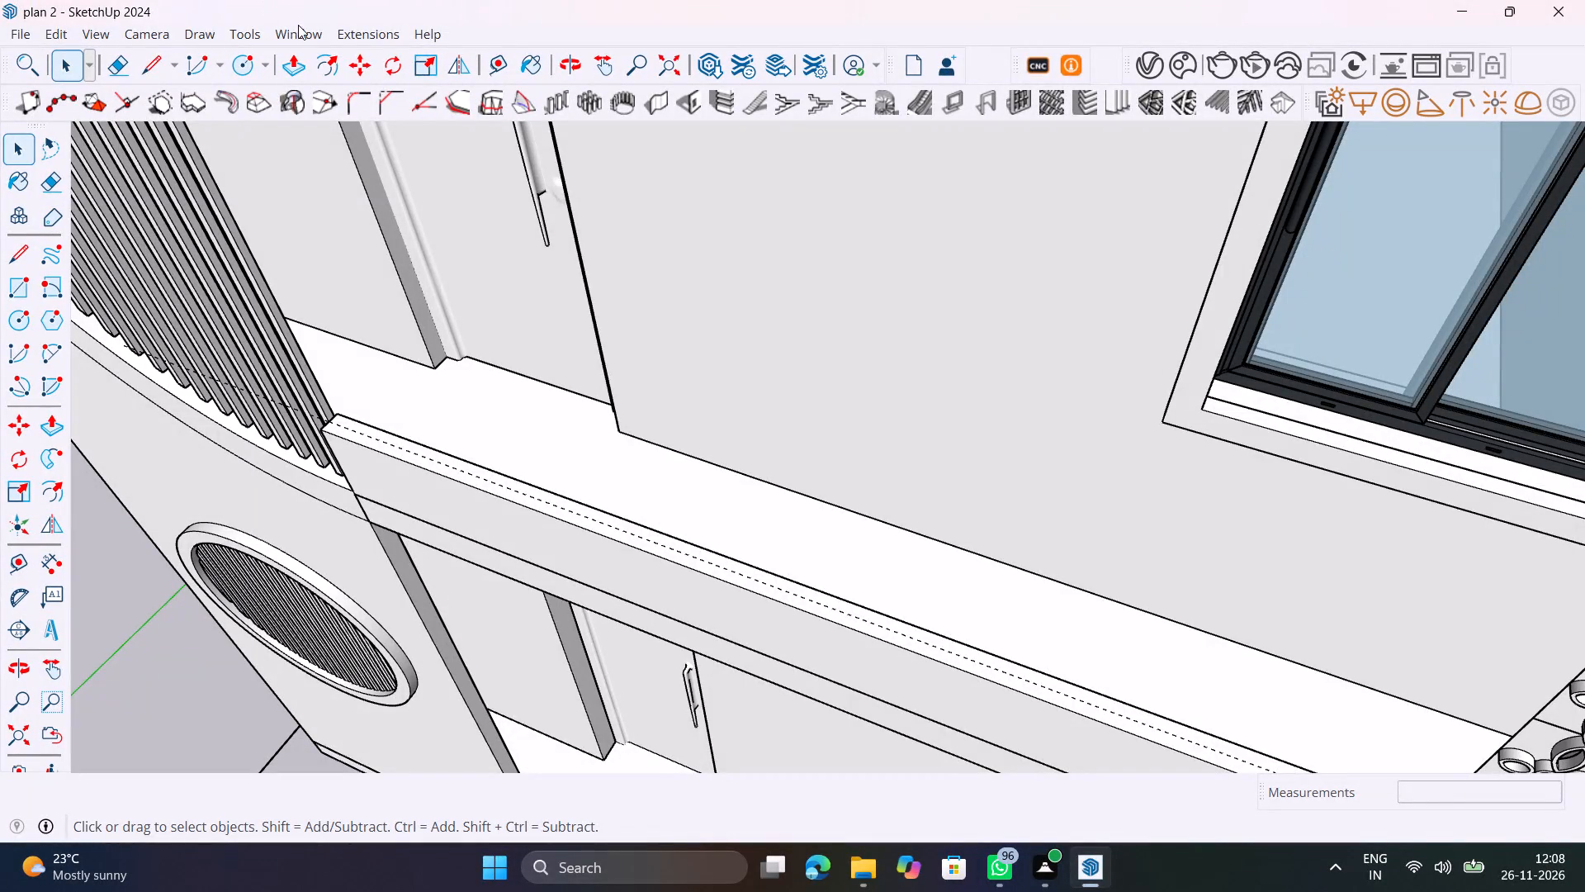
Start a MajRail Type C railing with a 25" height and zero run and perpendicular offsets.
click(357, 35)
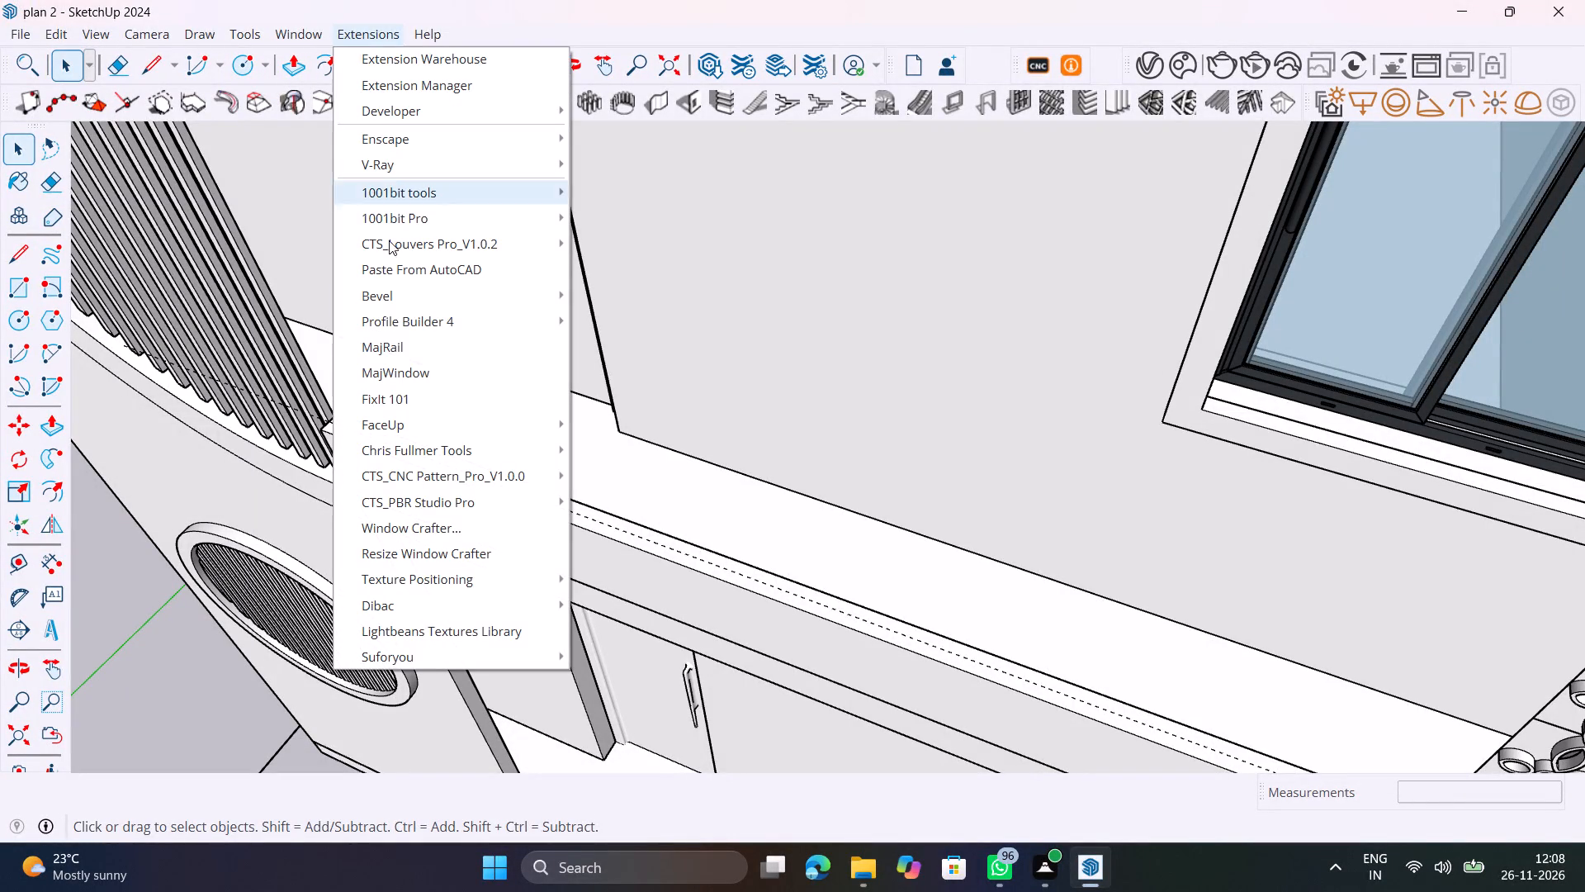
click(425, 351)
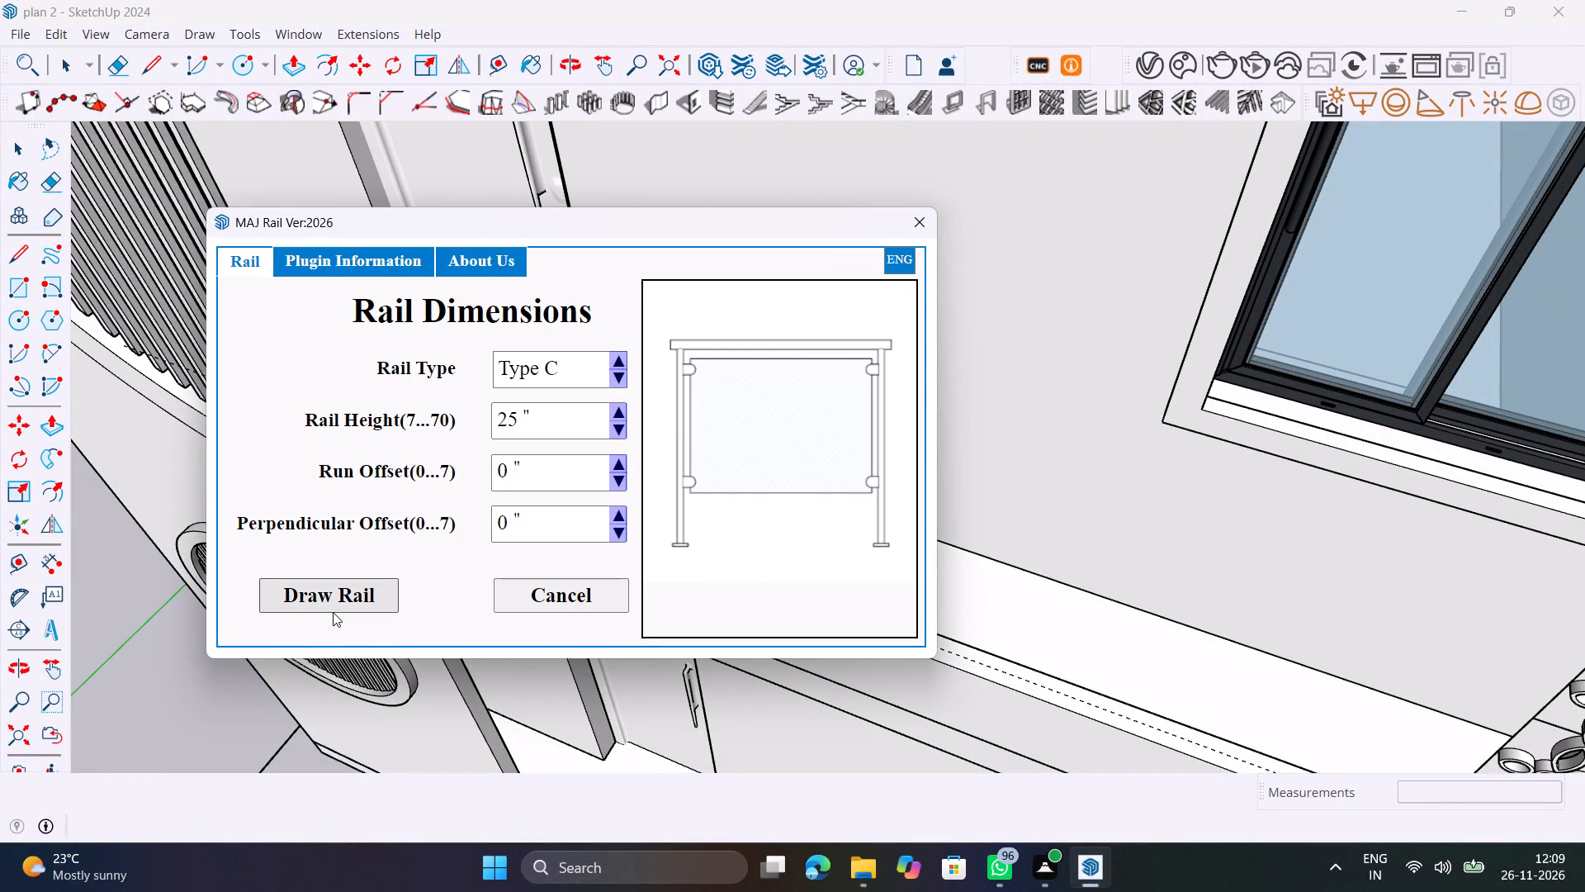
click(333, 612)
click(335, 600)
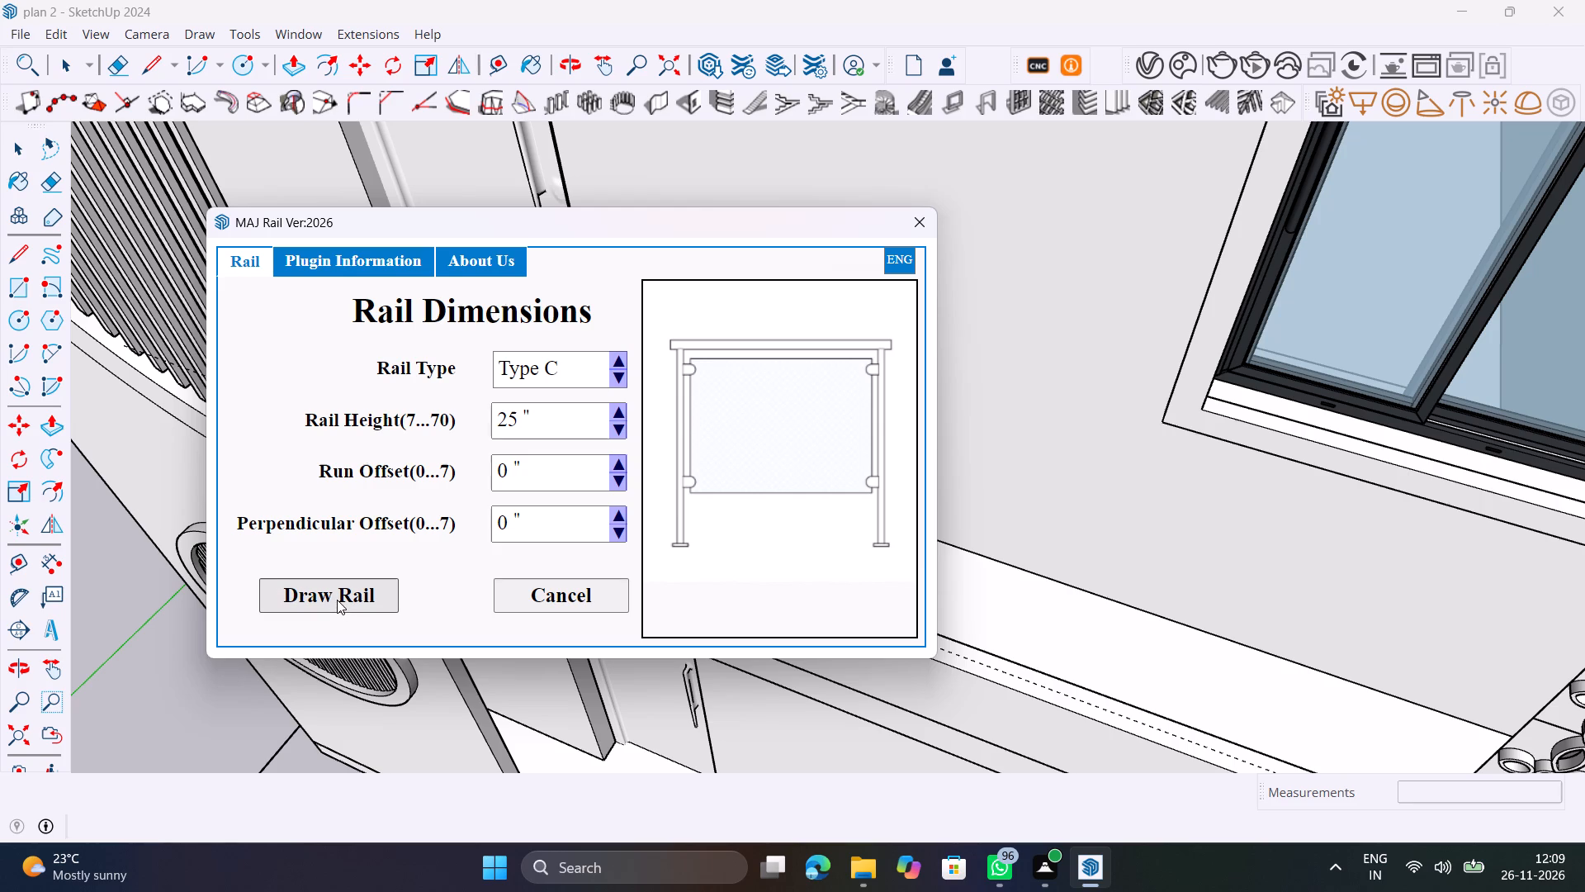
click(1116, 642)
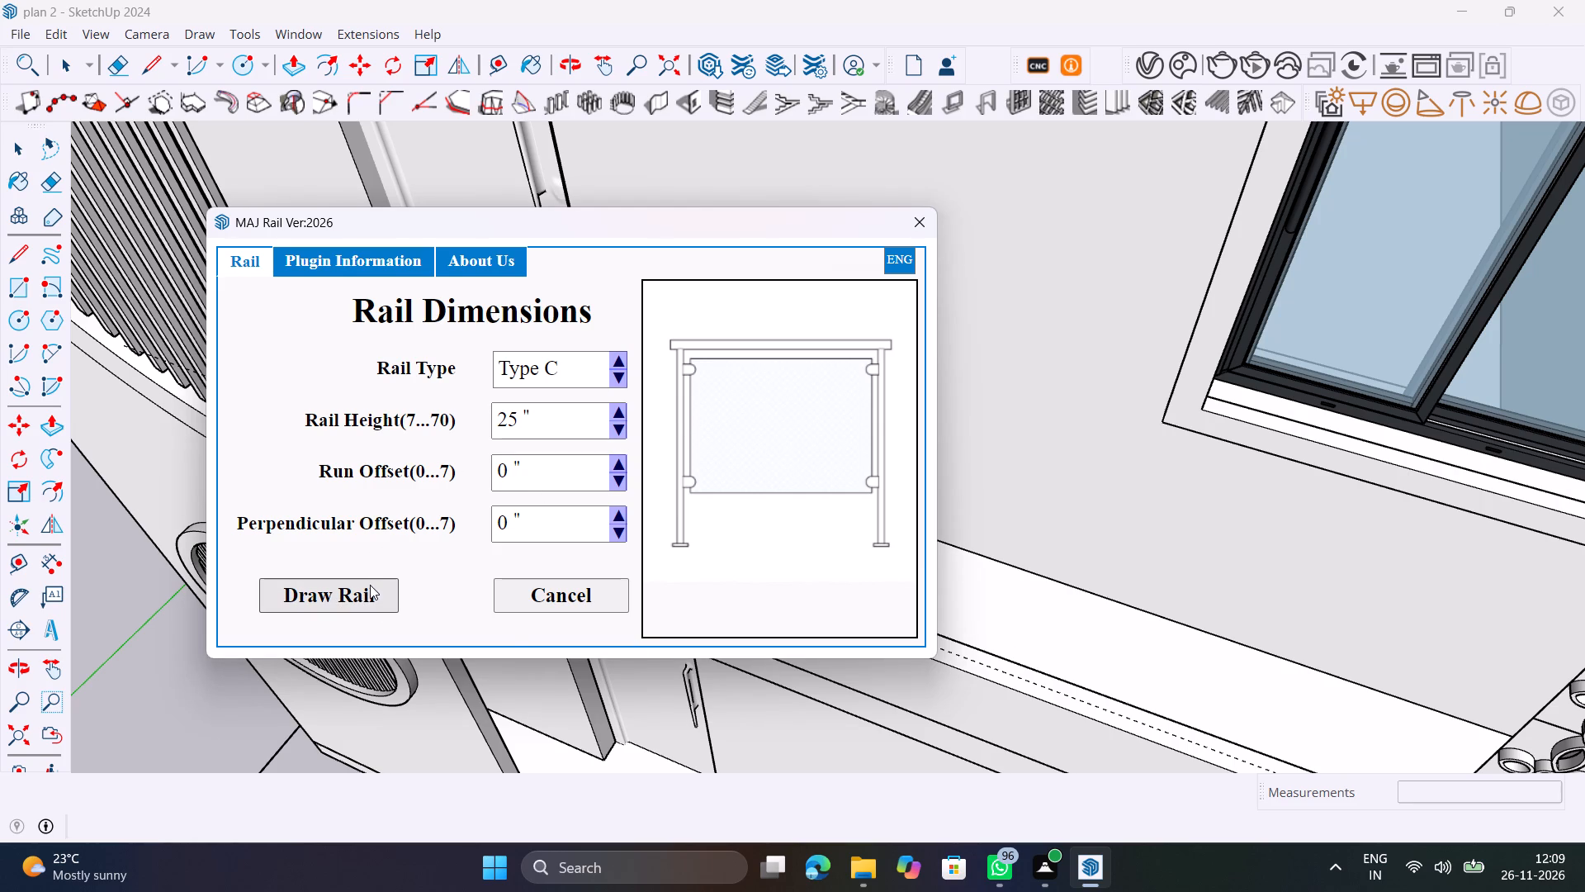
click(371, 585)
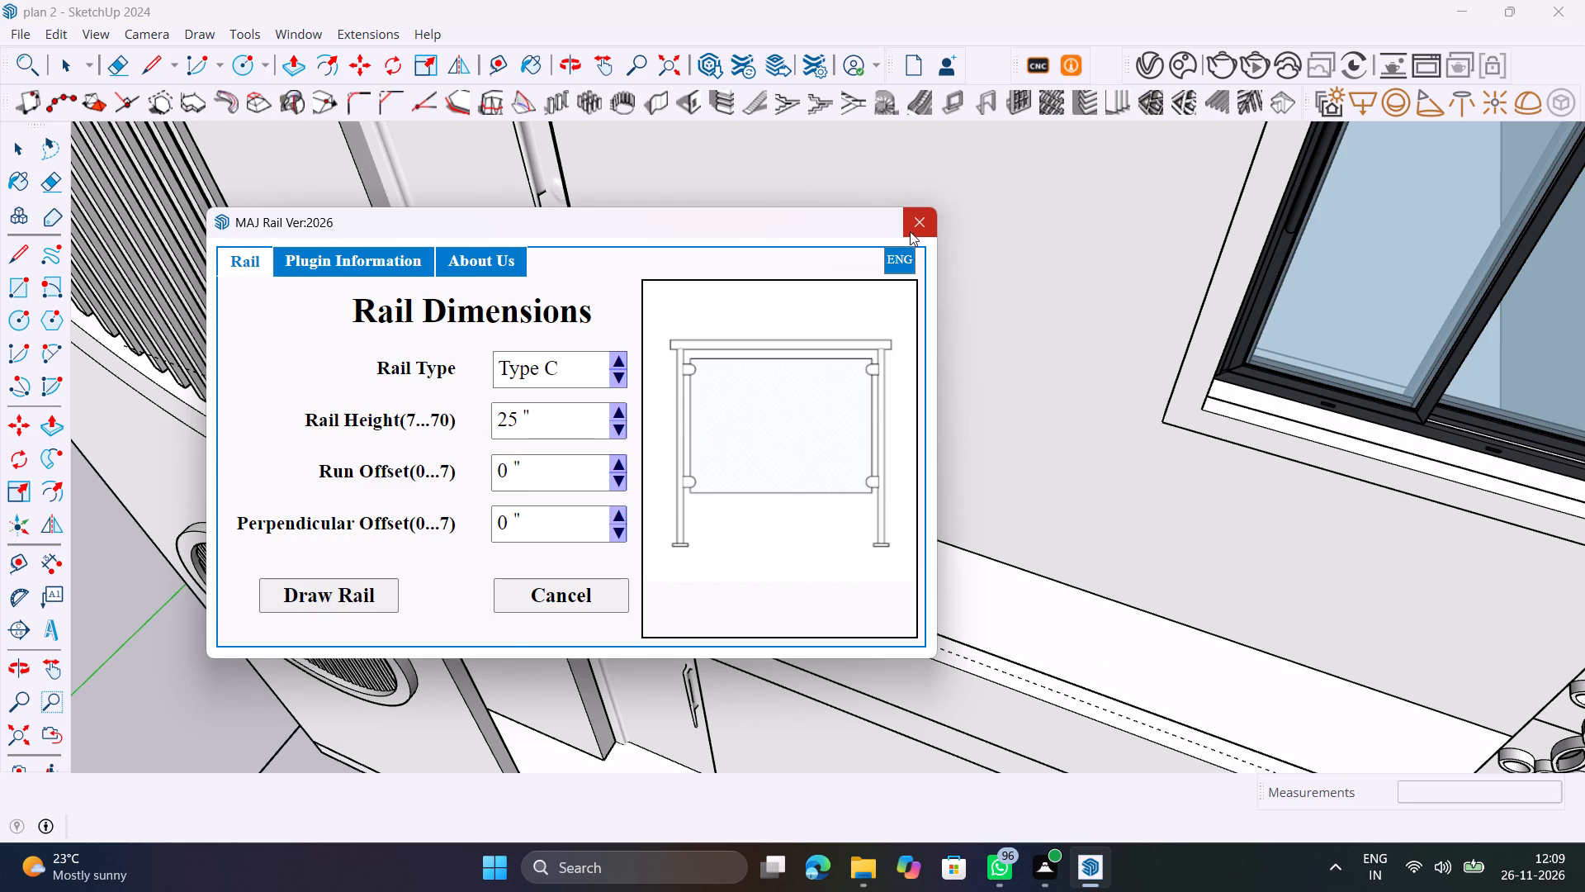
click(917, 225)
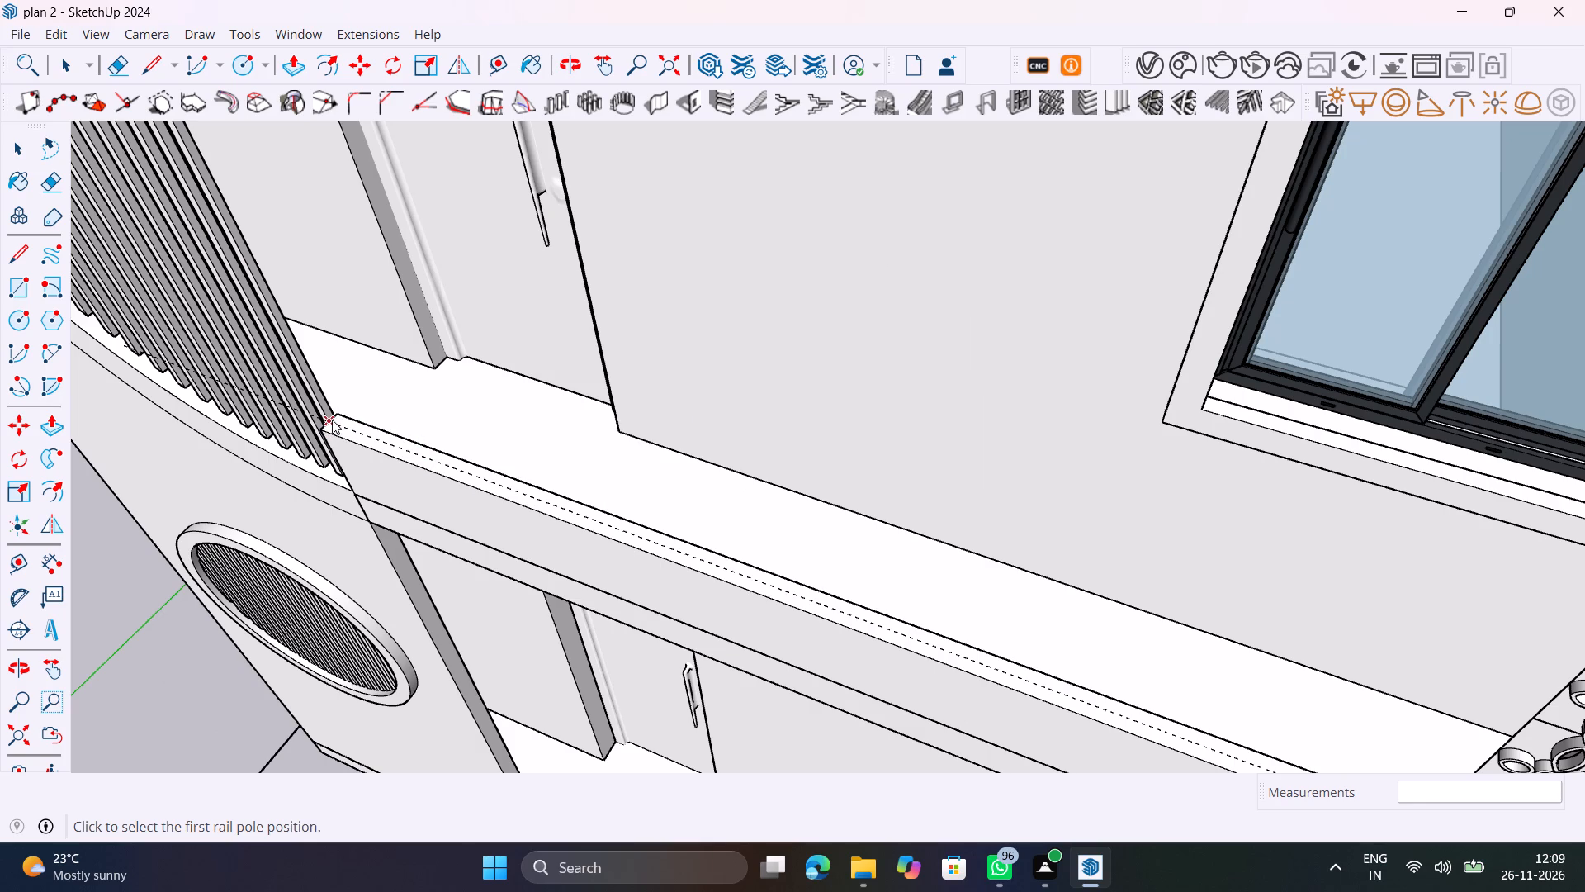
Set the first four railing poles along the upper balcony parapet's guide line, starting at the louvre end.
scroll(332, 420, up, 16)
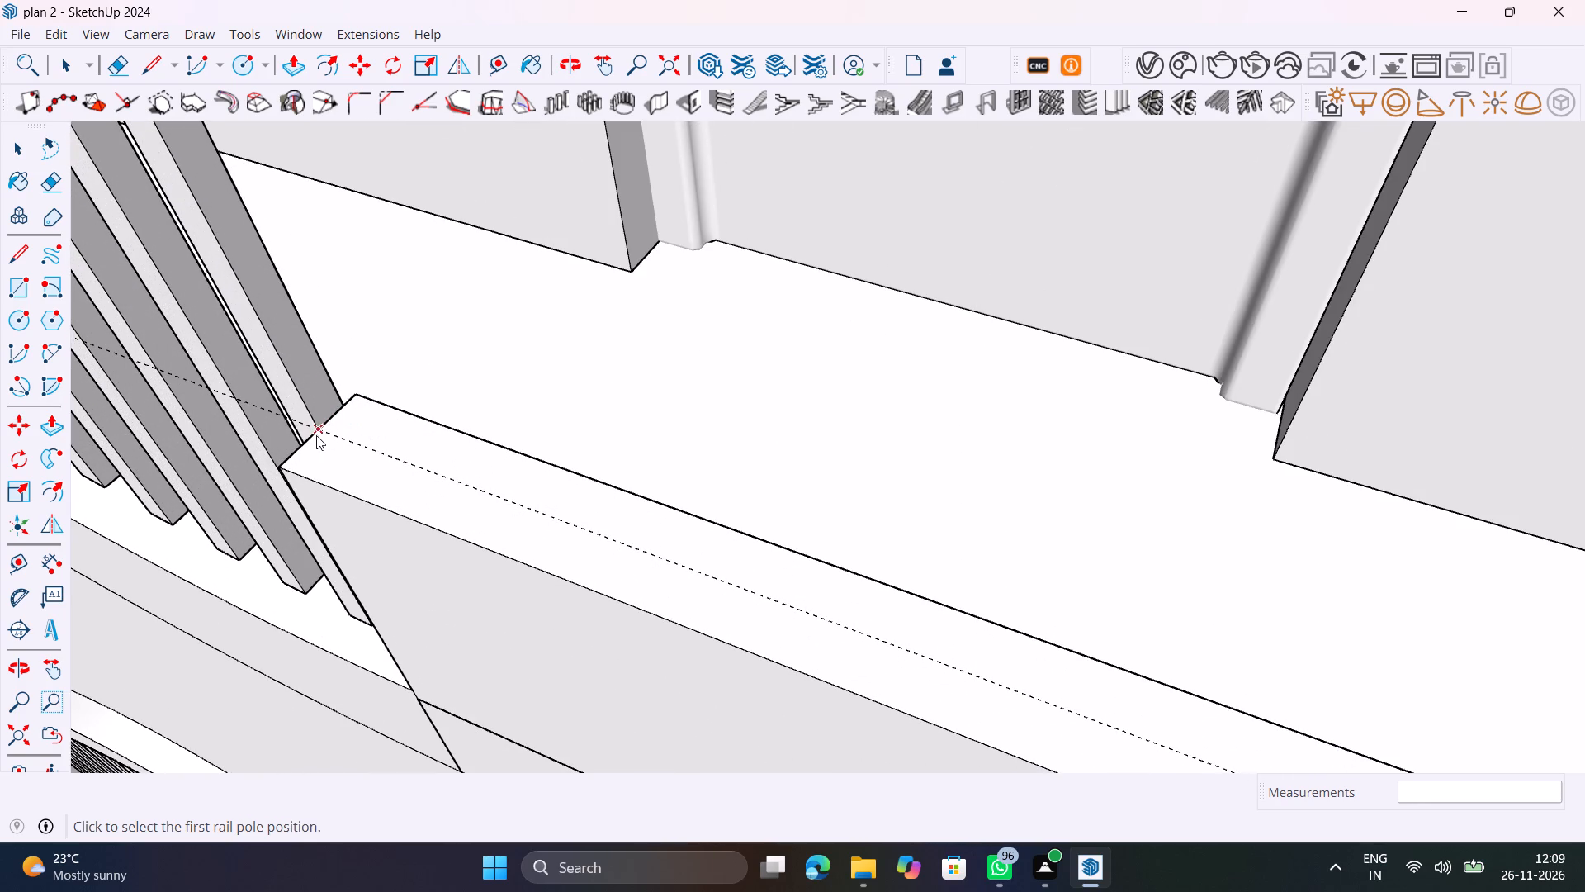
click(319, 430)
scroll(615, 530, down, 4)
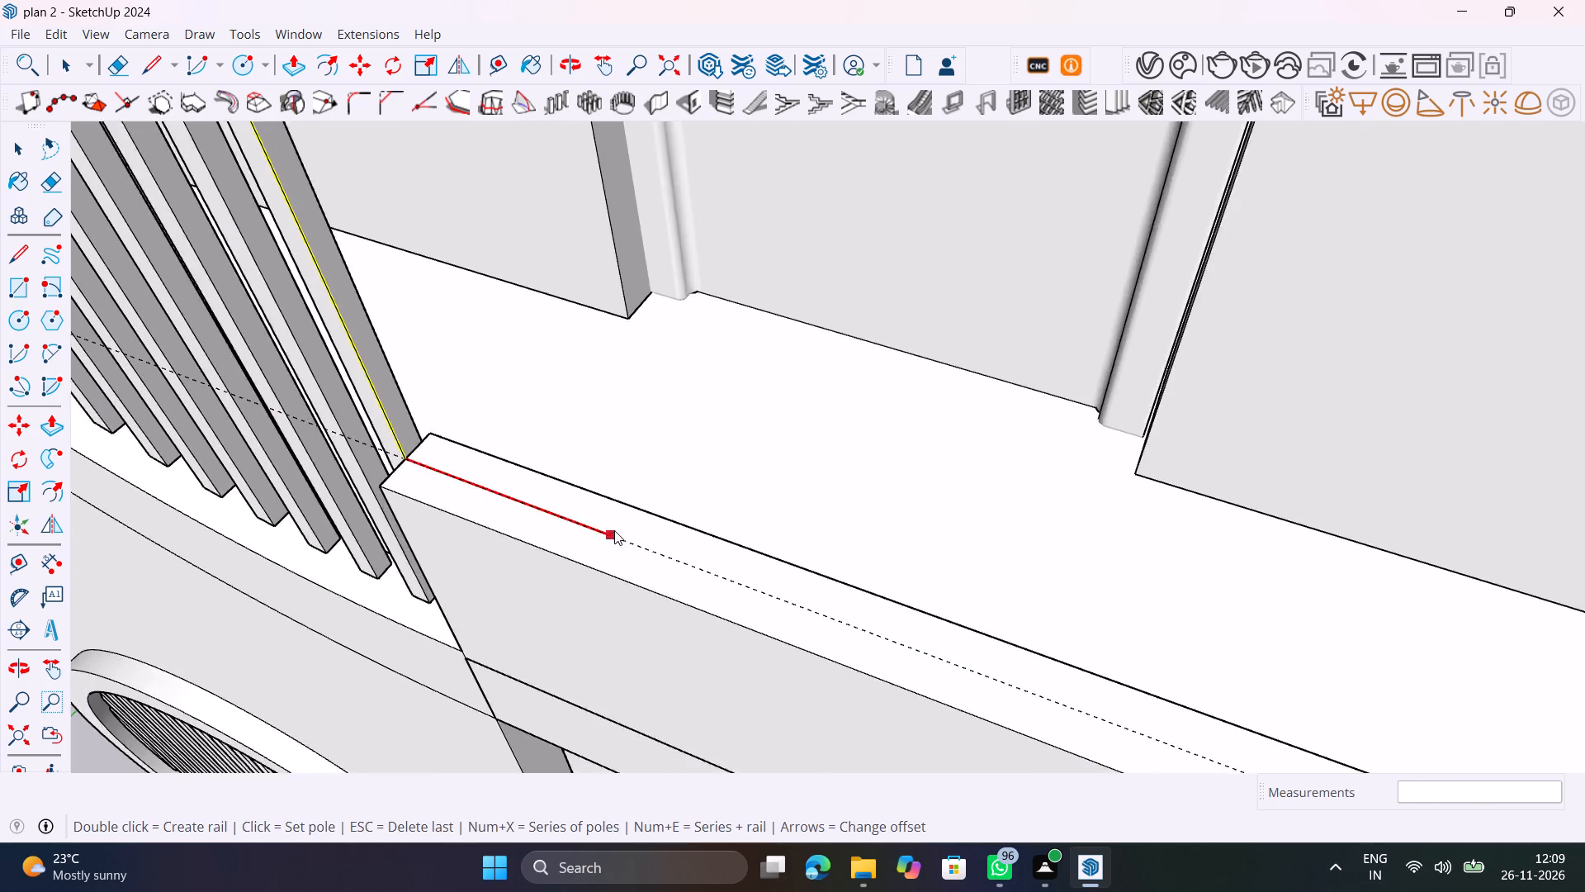
scroll(614, 530, down, 20)
scroll(614, 530, down, 2)
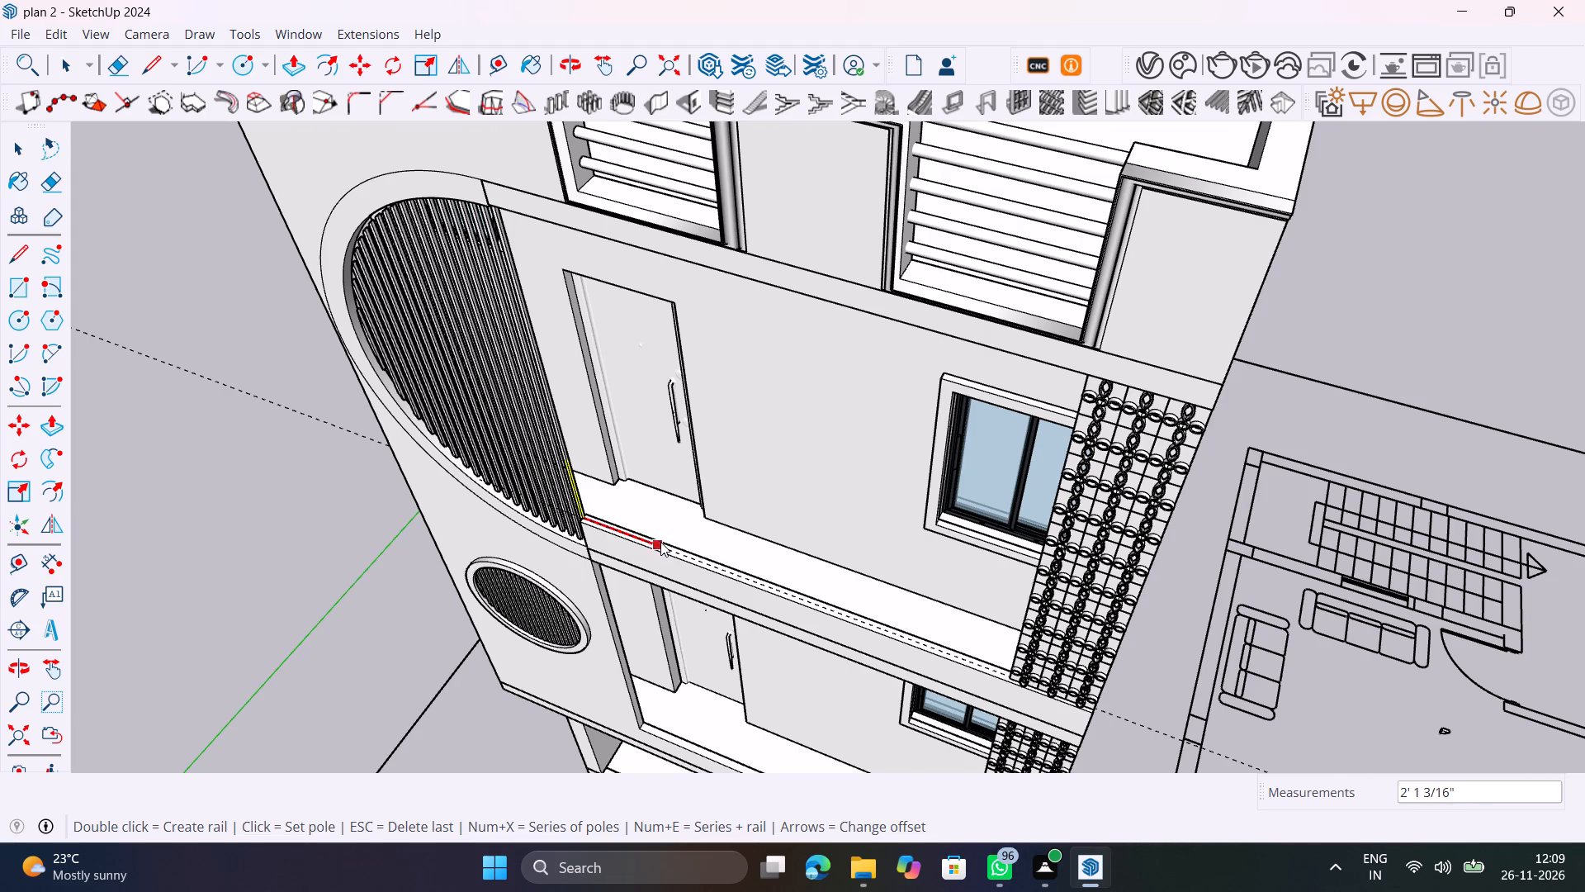
scroll(660, 542, up, 11)
click(696, 569)
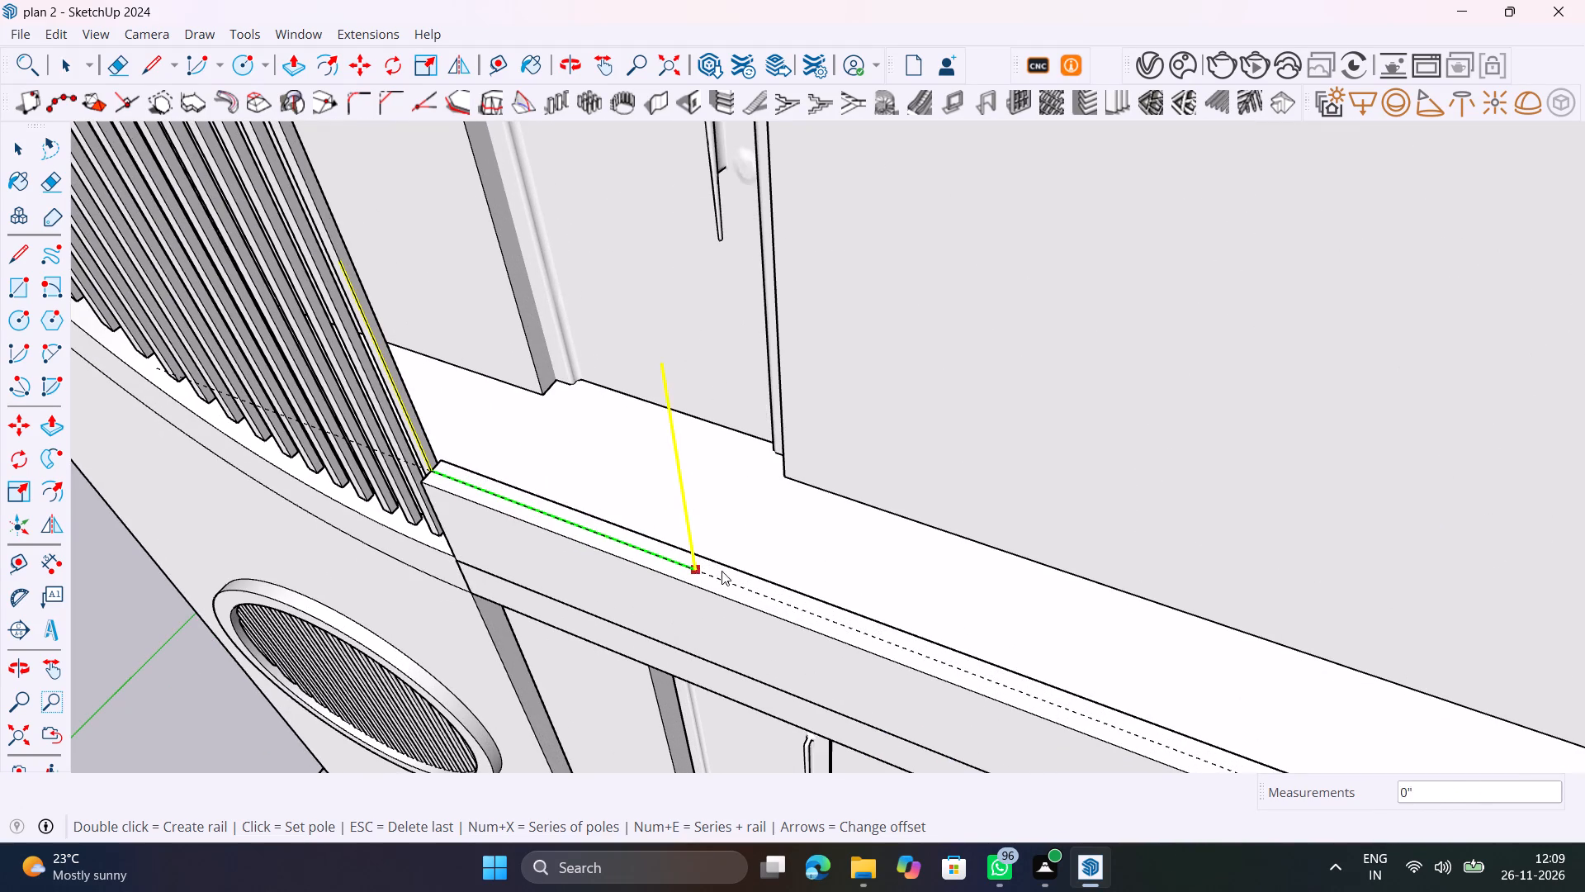
scroll(740, 572, down, 5)
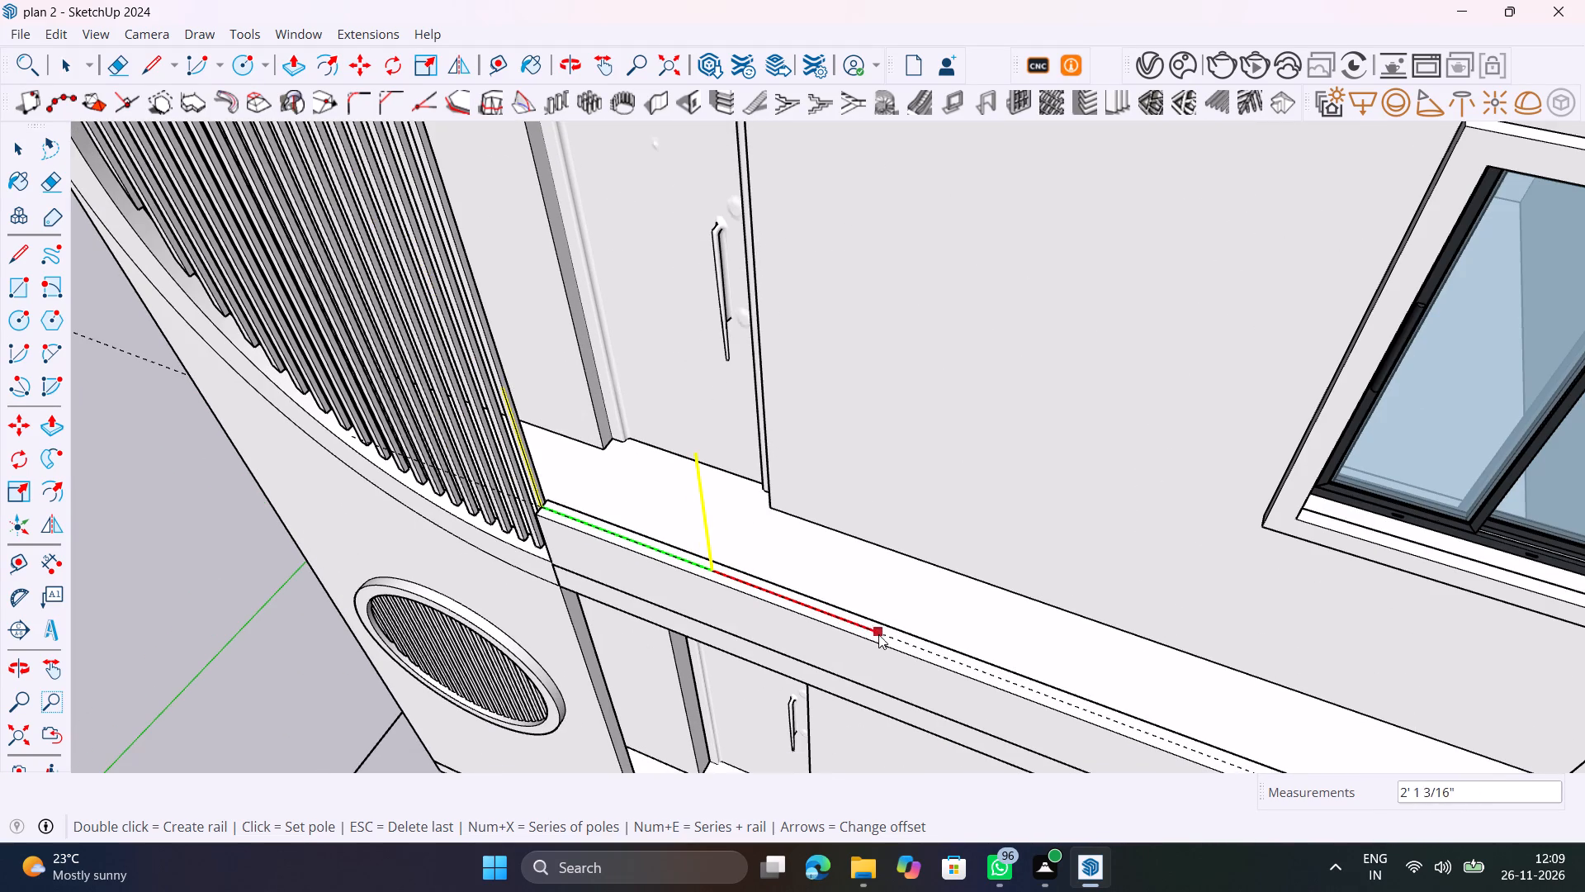
click(908, 638)
middle_drag(895, 633, 509, 456)
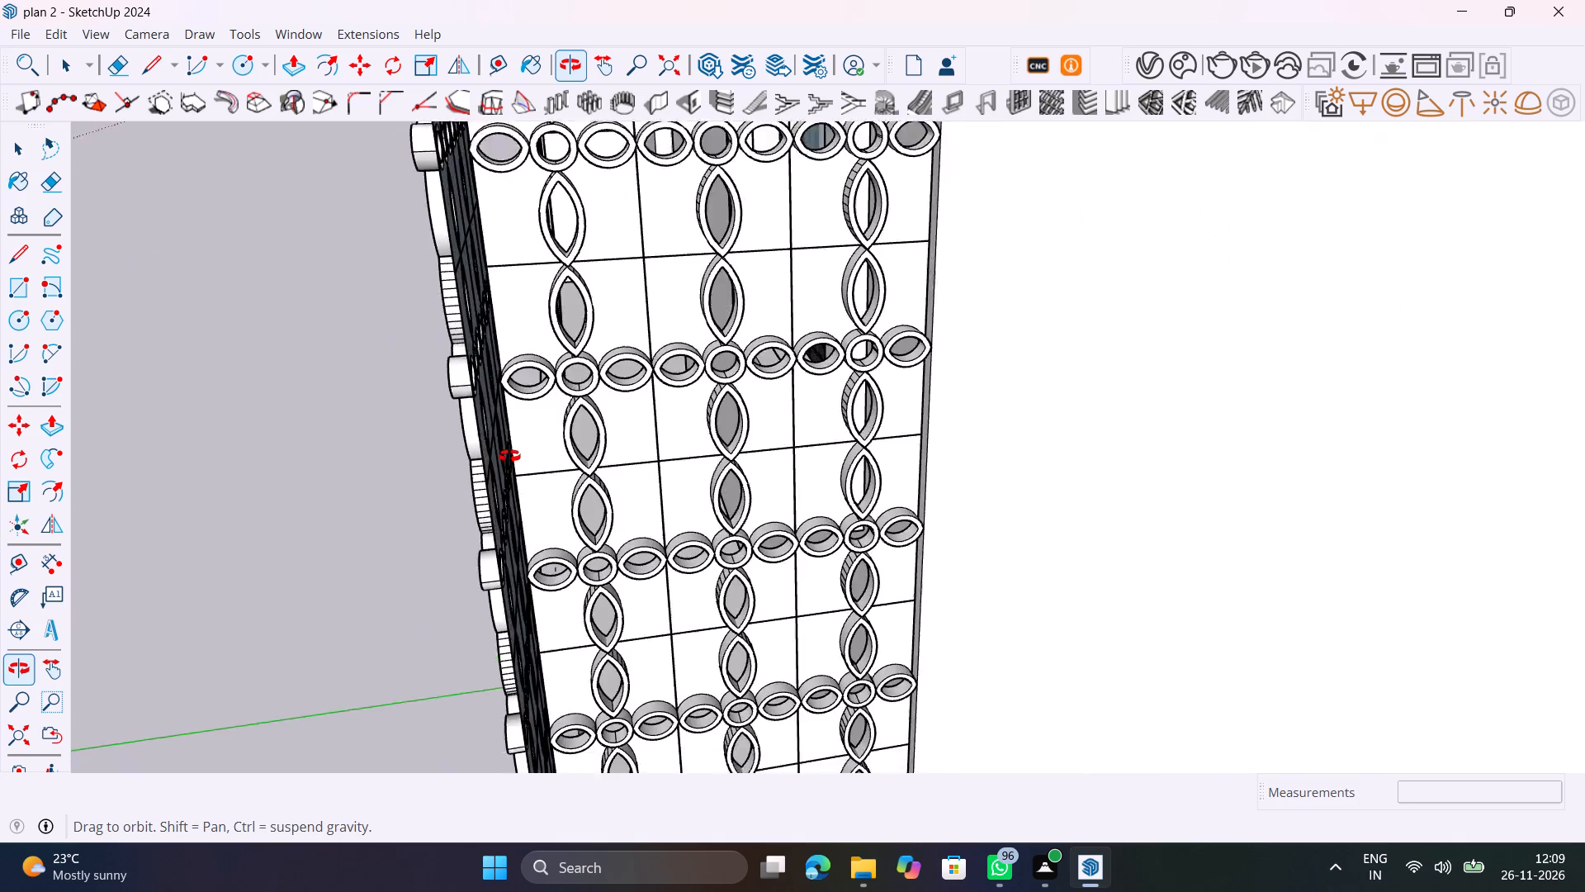
middle_drag(509, 456, 801, 530)
scroll(817, 538, down, 5)
middle_drag(824, 542, 890, 565)
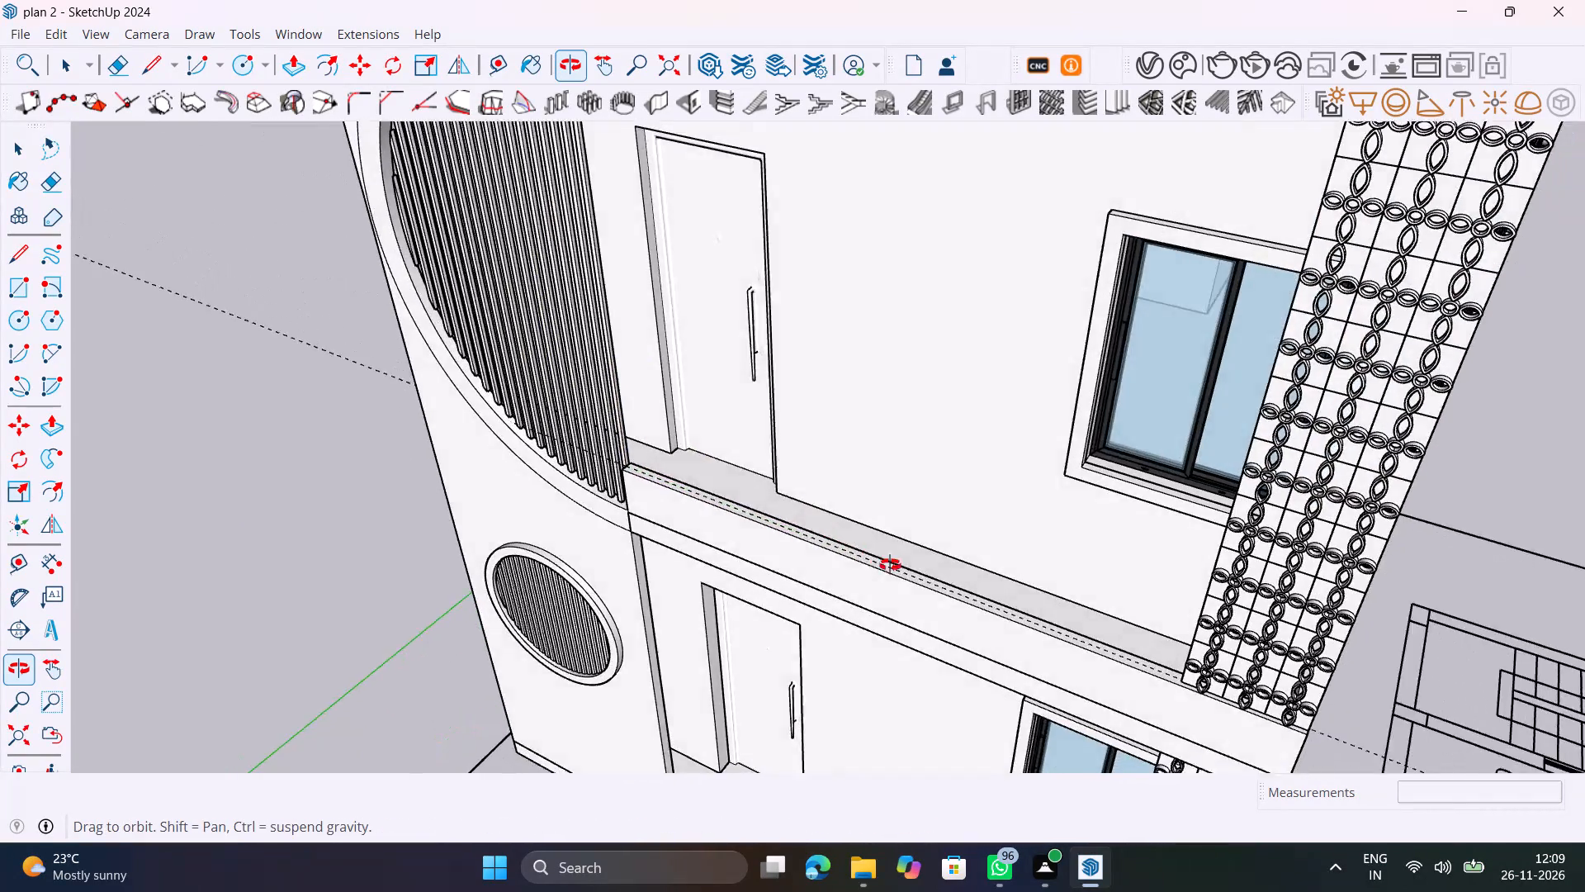
middle_drag(890, 565, 994, 598)
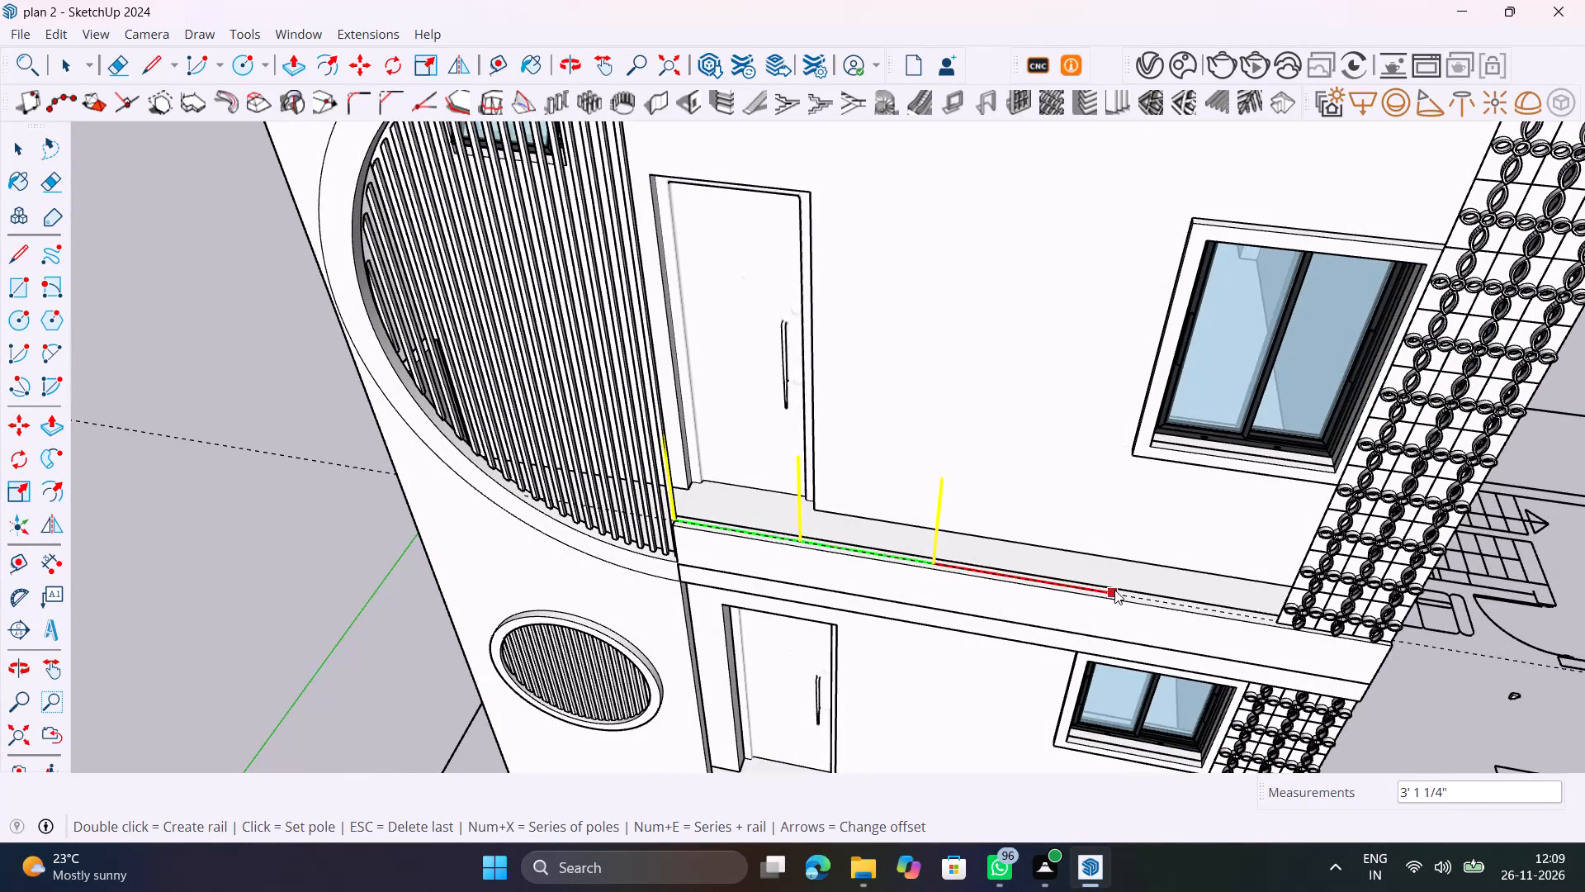
click(1099, 590)
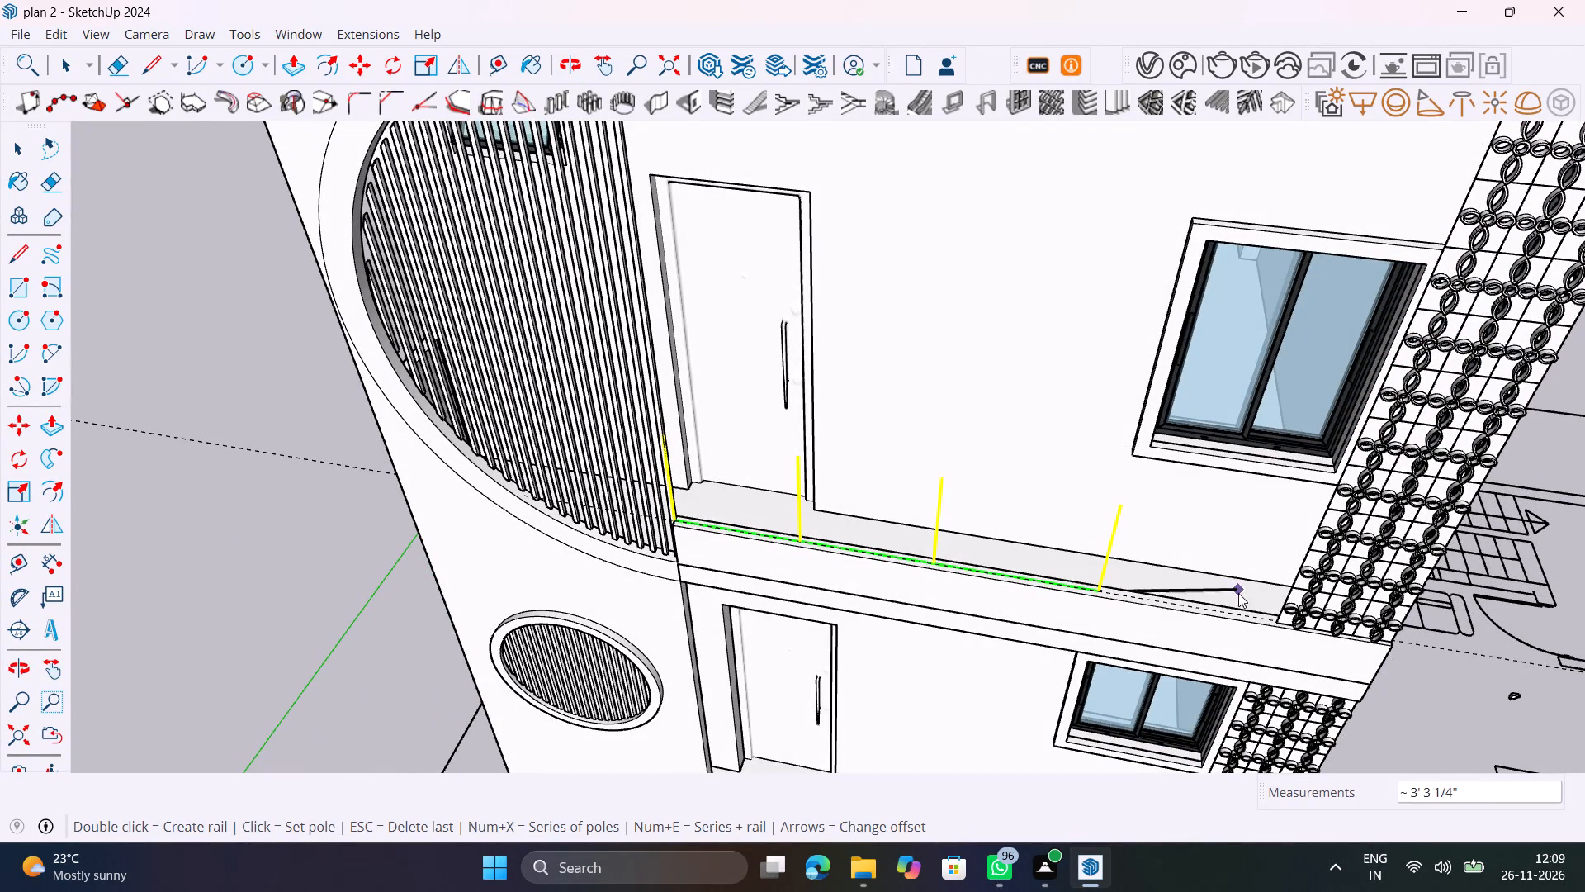
Set a fifth pole and an end pole at the lattice screen, and generate the upper balcony railing.
scroll(1206, 604, up, 5)
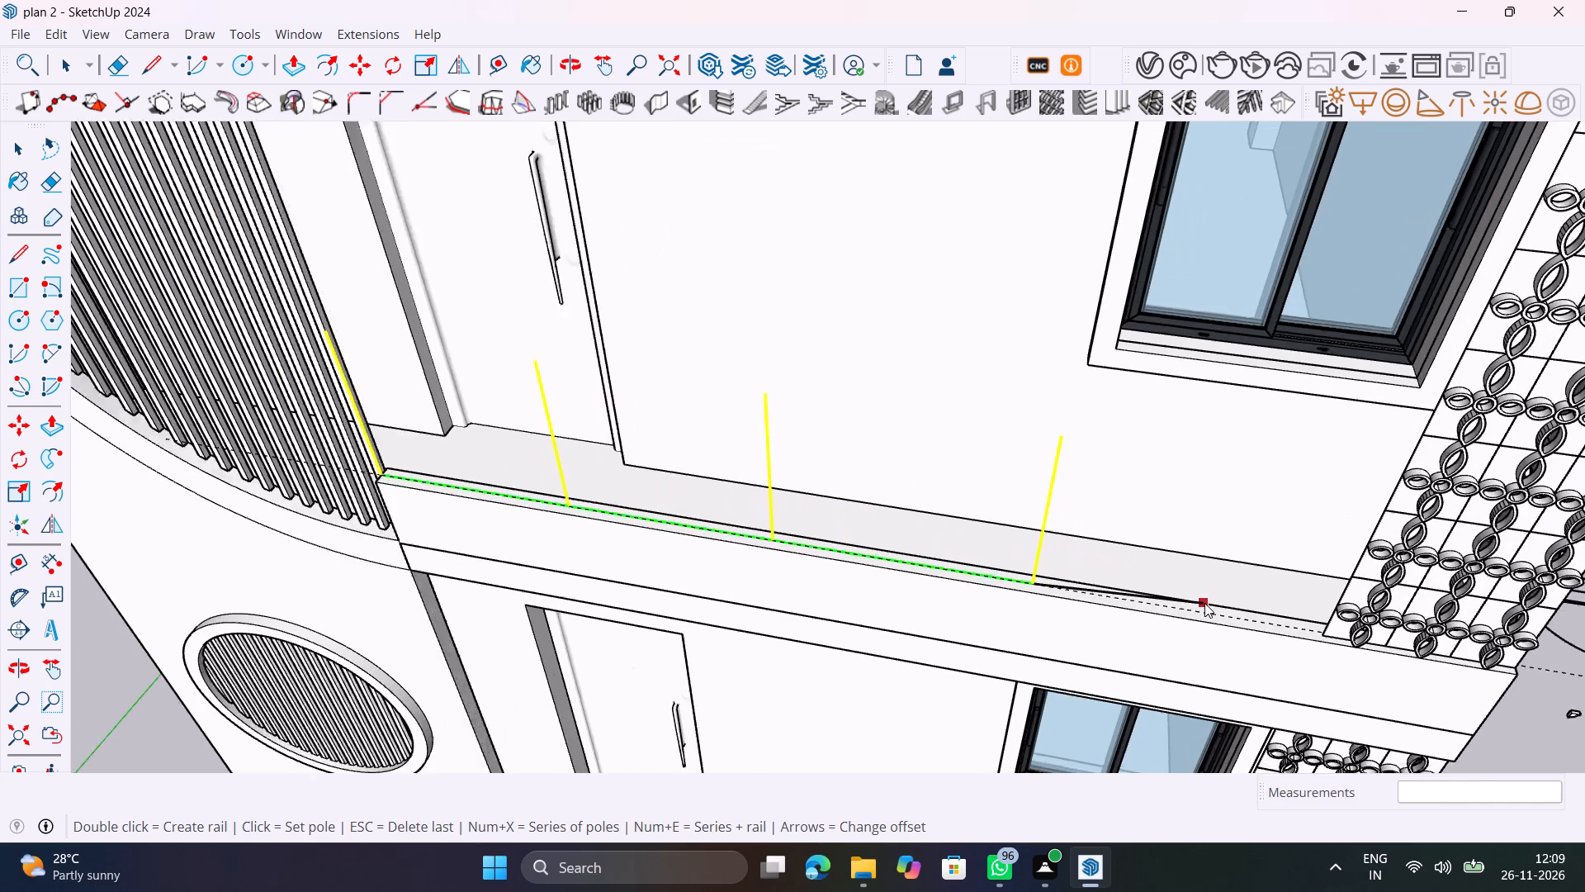
scroll(1204, 603, up, 1)
click(1211, 614)
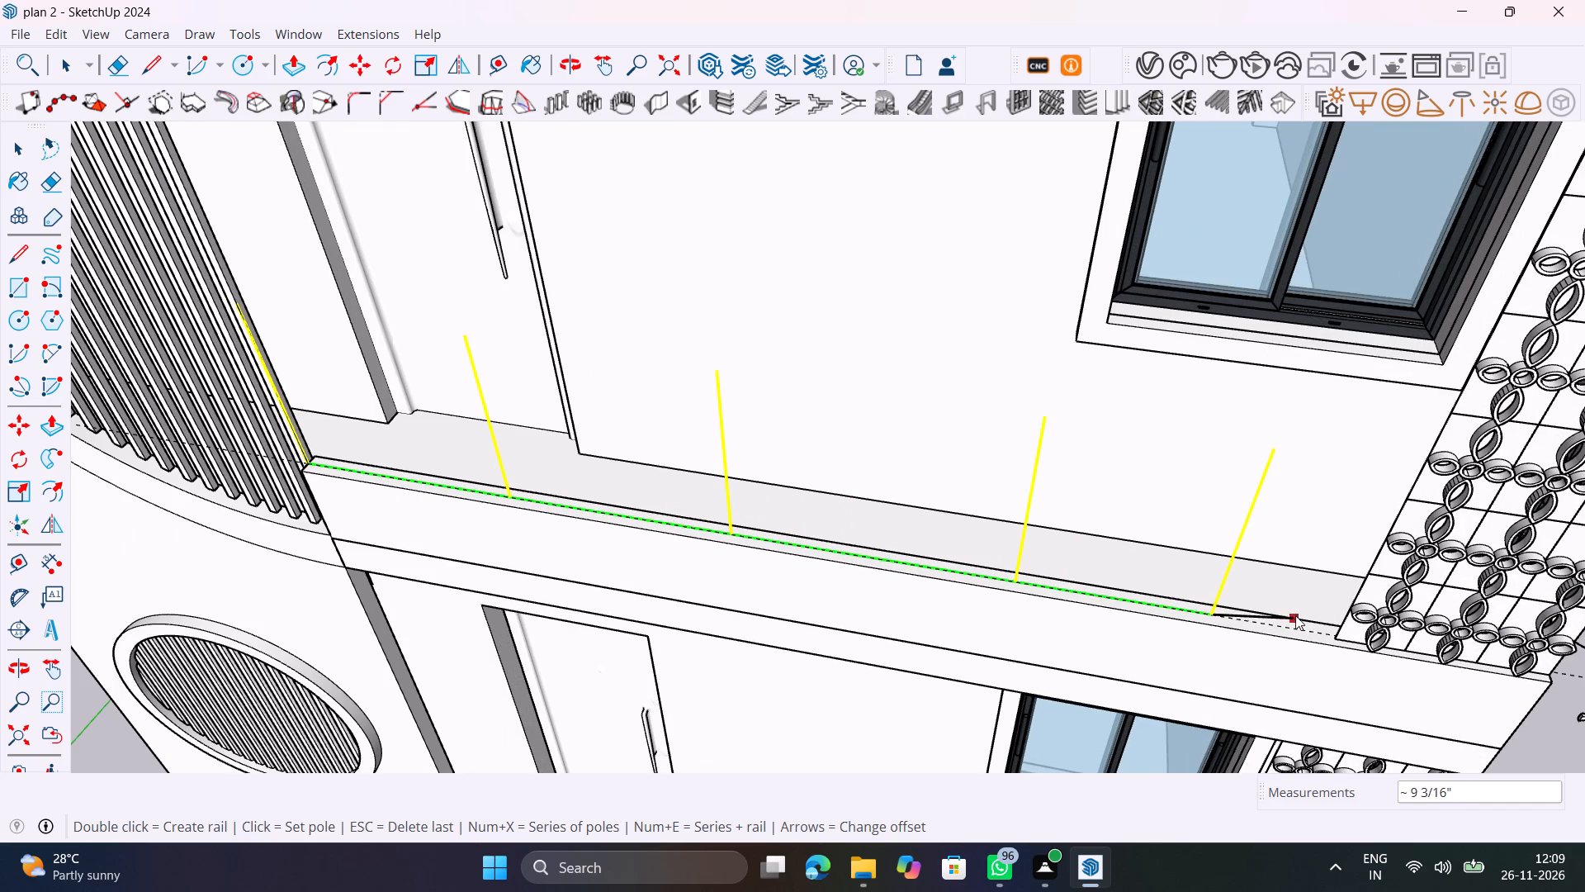
scroll(1322, 630, up, 7)
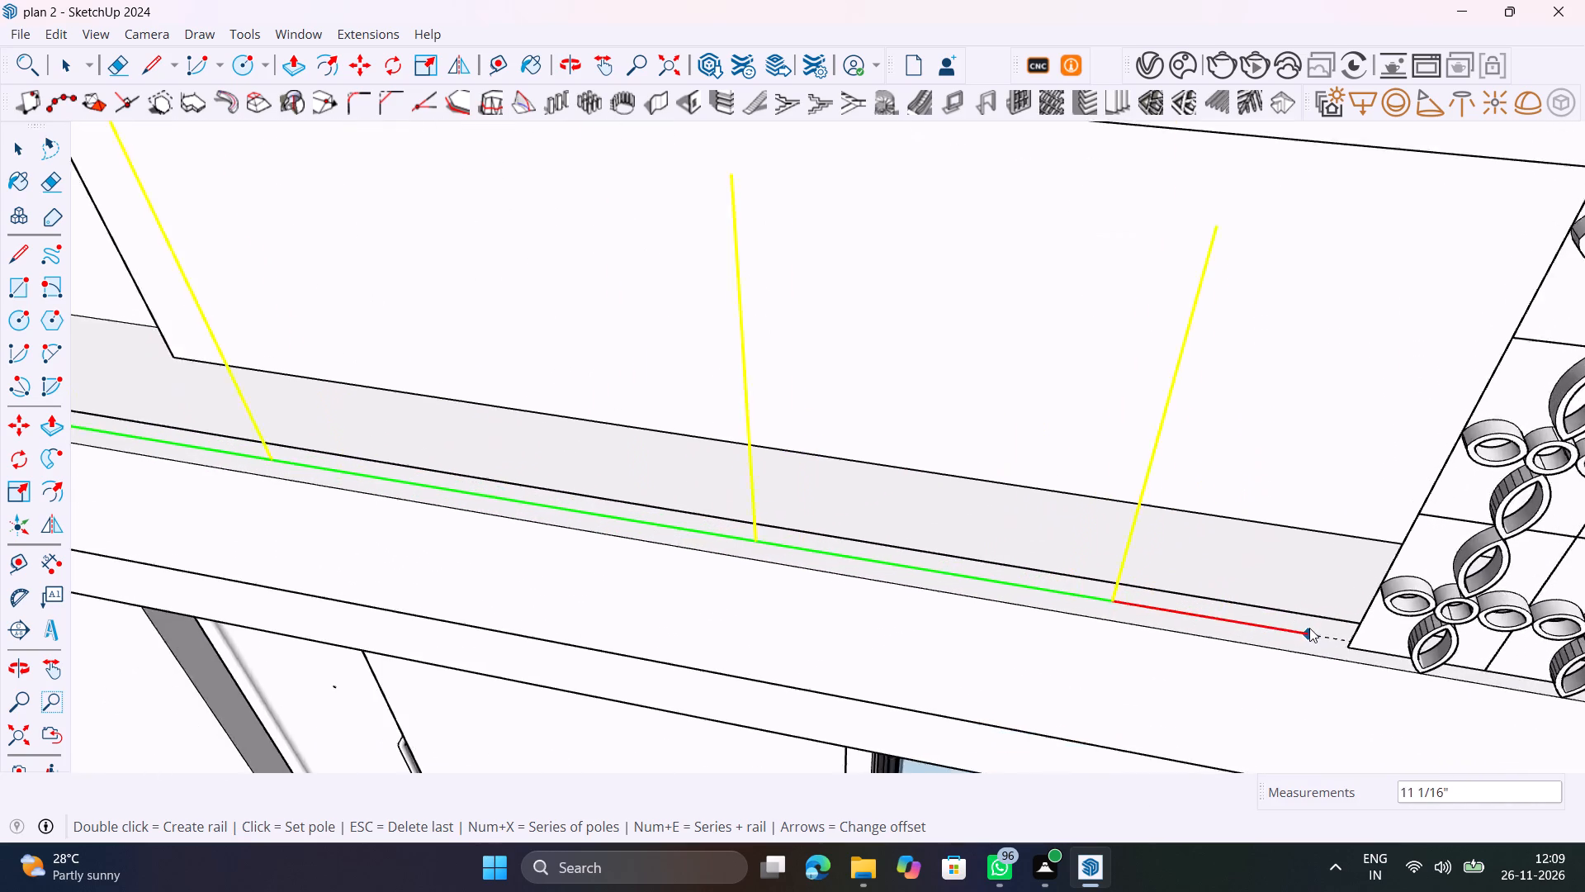
scroll(1309, 628, up, 10)
double_click(1407, 654)
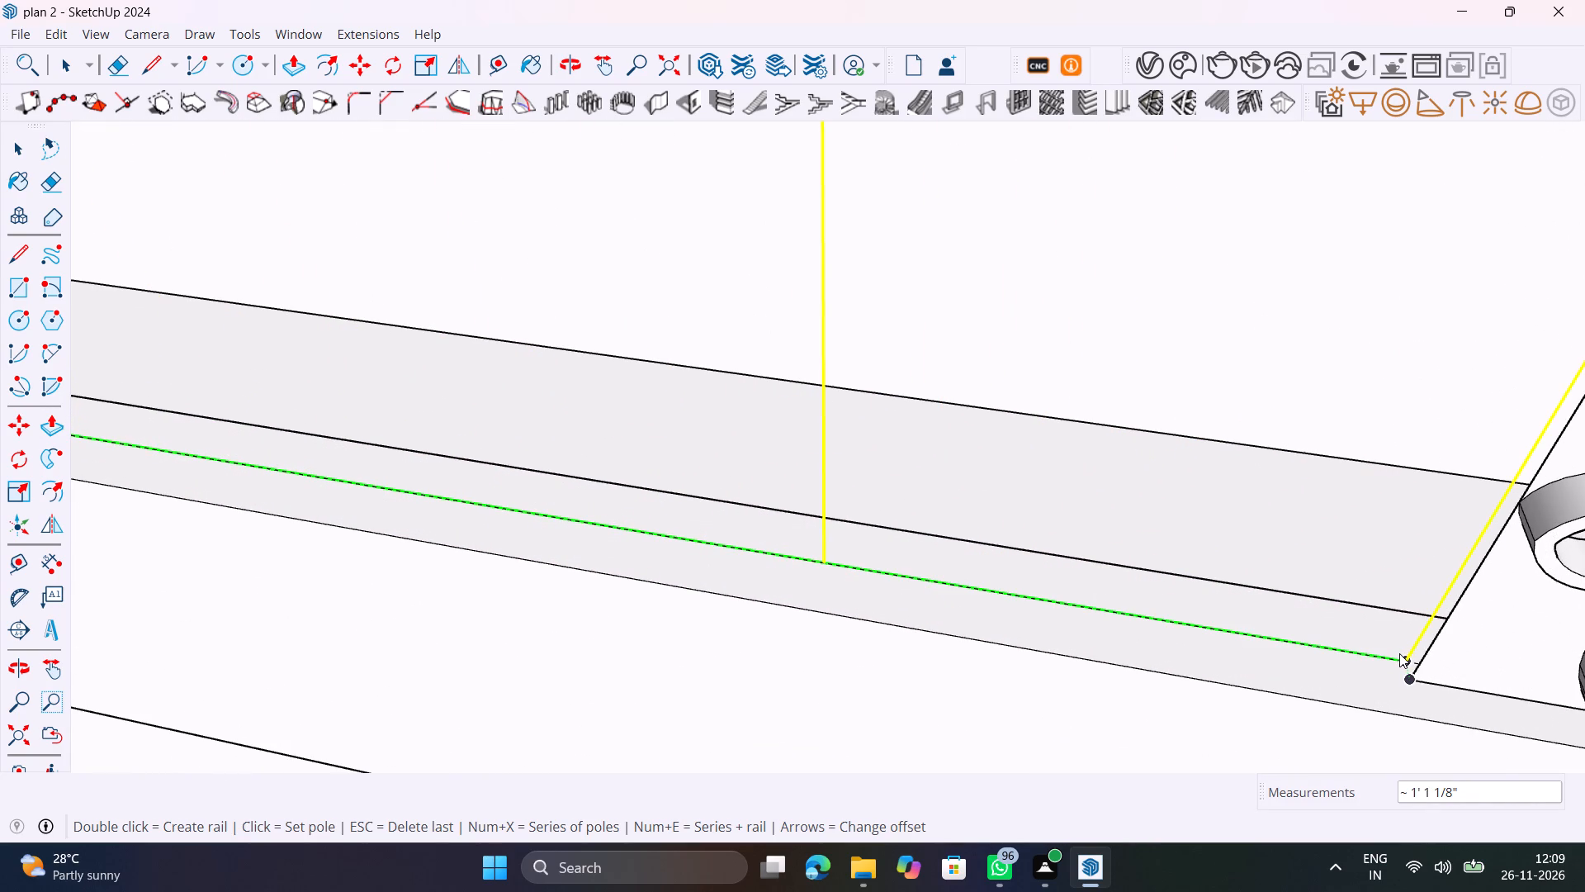
scroll(1208, 573, down, 10)
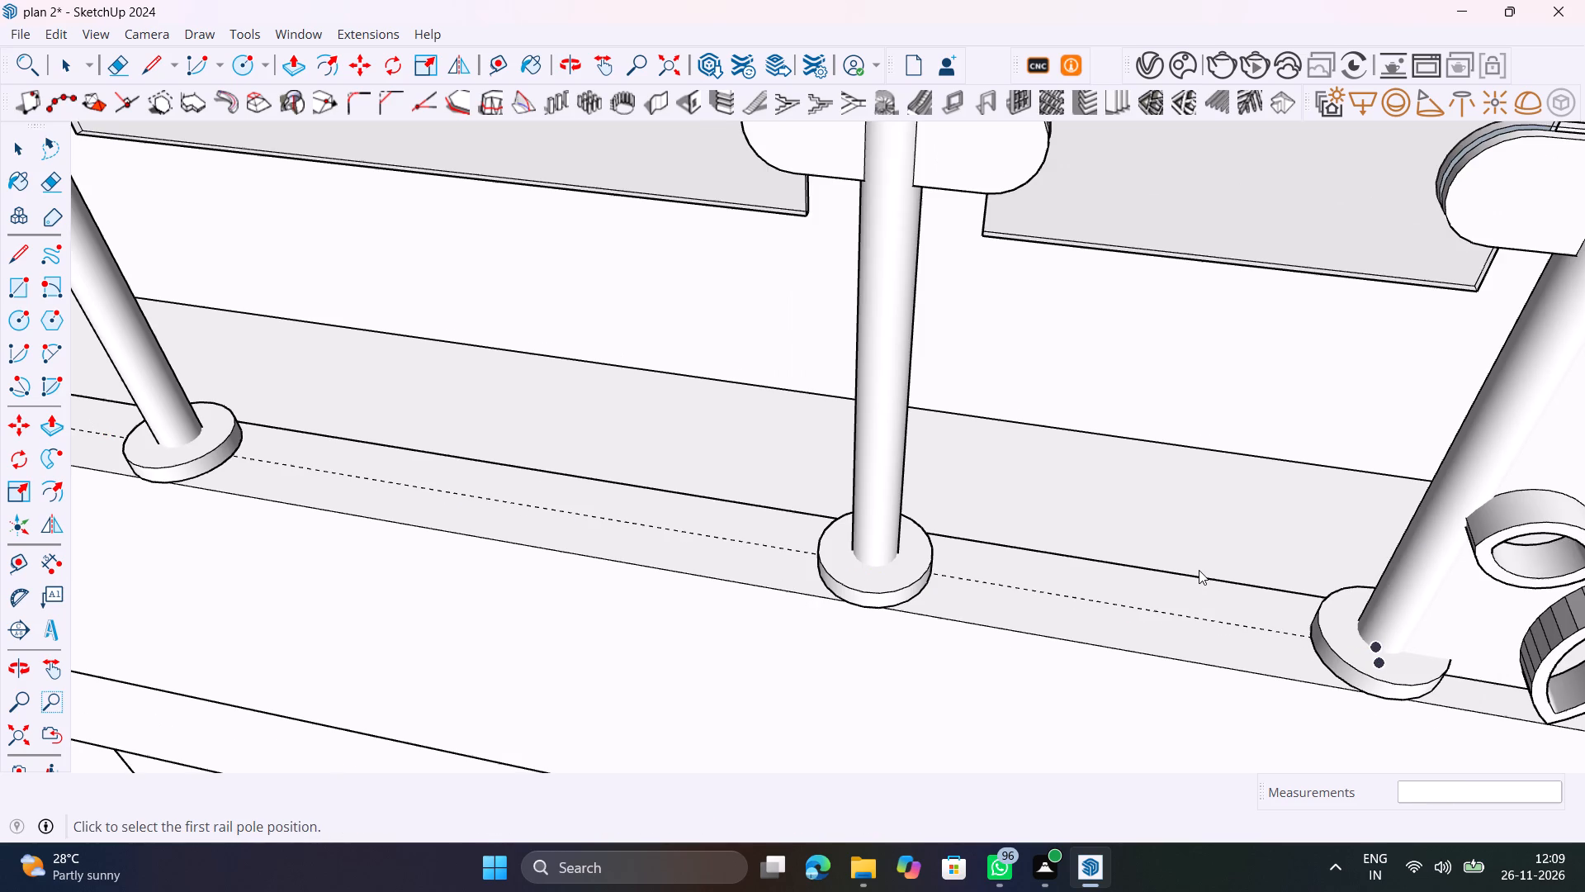
scroll(991, 463, down, 7)
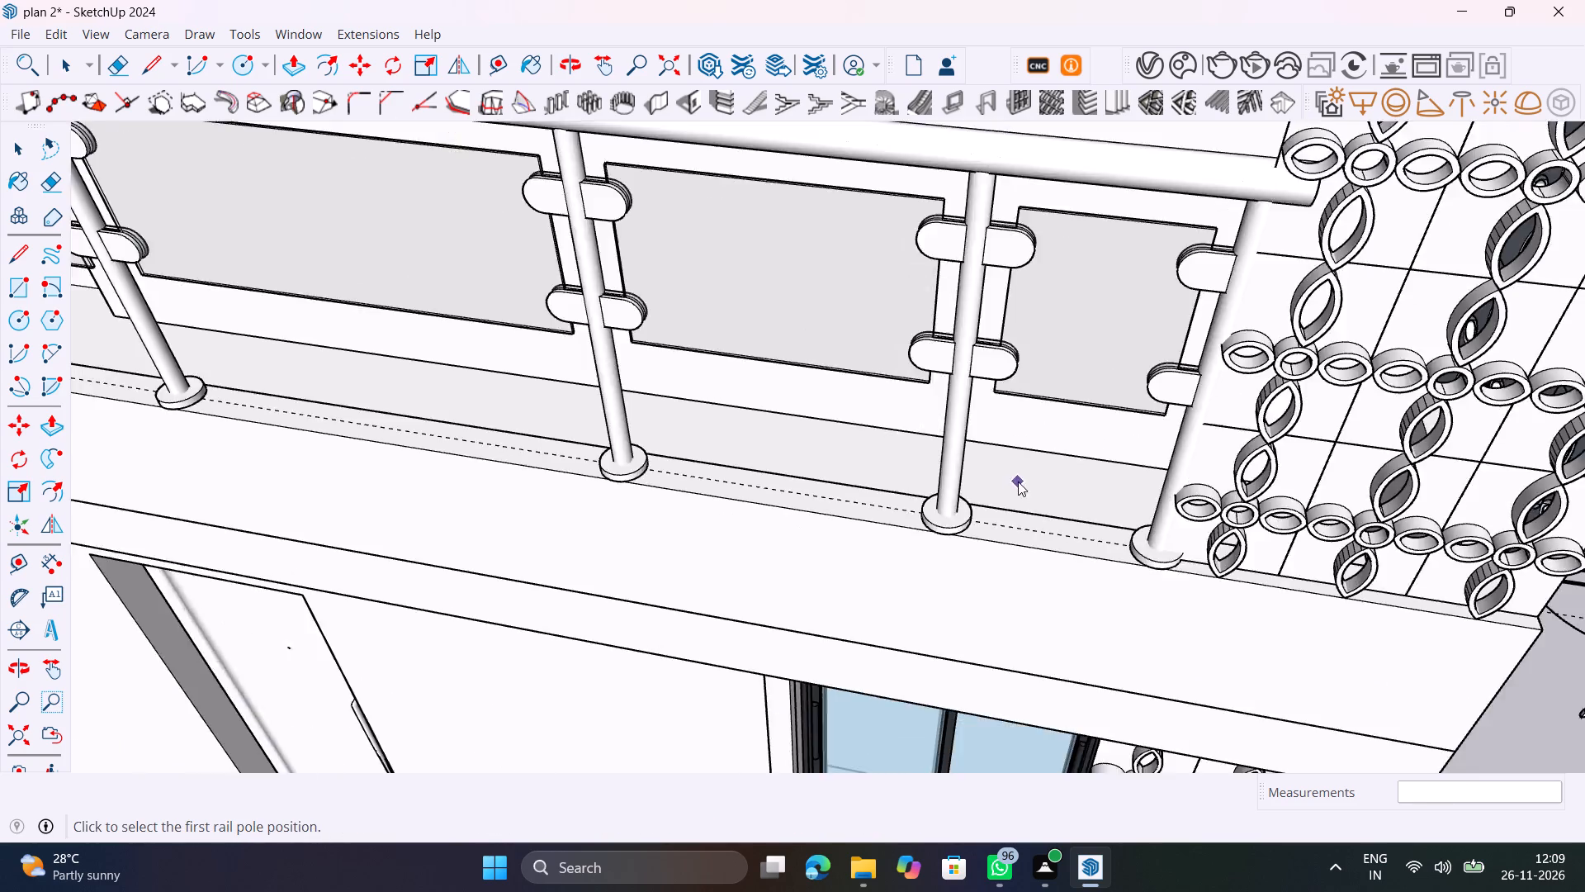
scroll(1018, 482, down, 9)
key(space)
Copy the upper balcony railing about 10' 6 9/16" down onto the lower balcony's parapet, aligned to the parapet's corner.
middle_drag(1030, 592, 1001, 382)
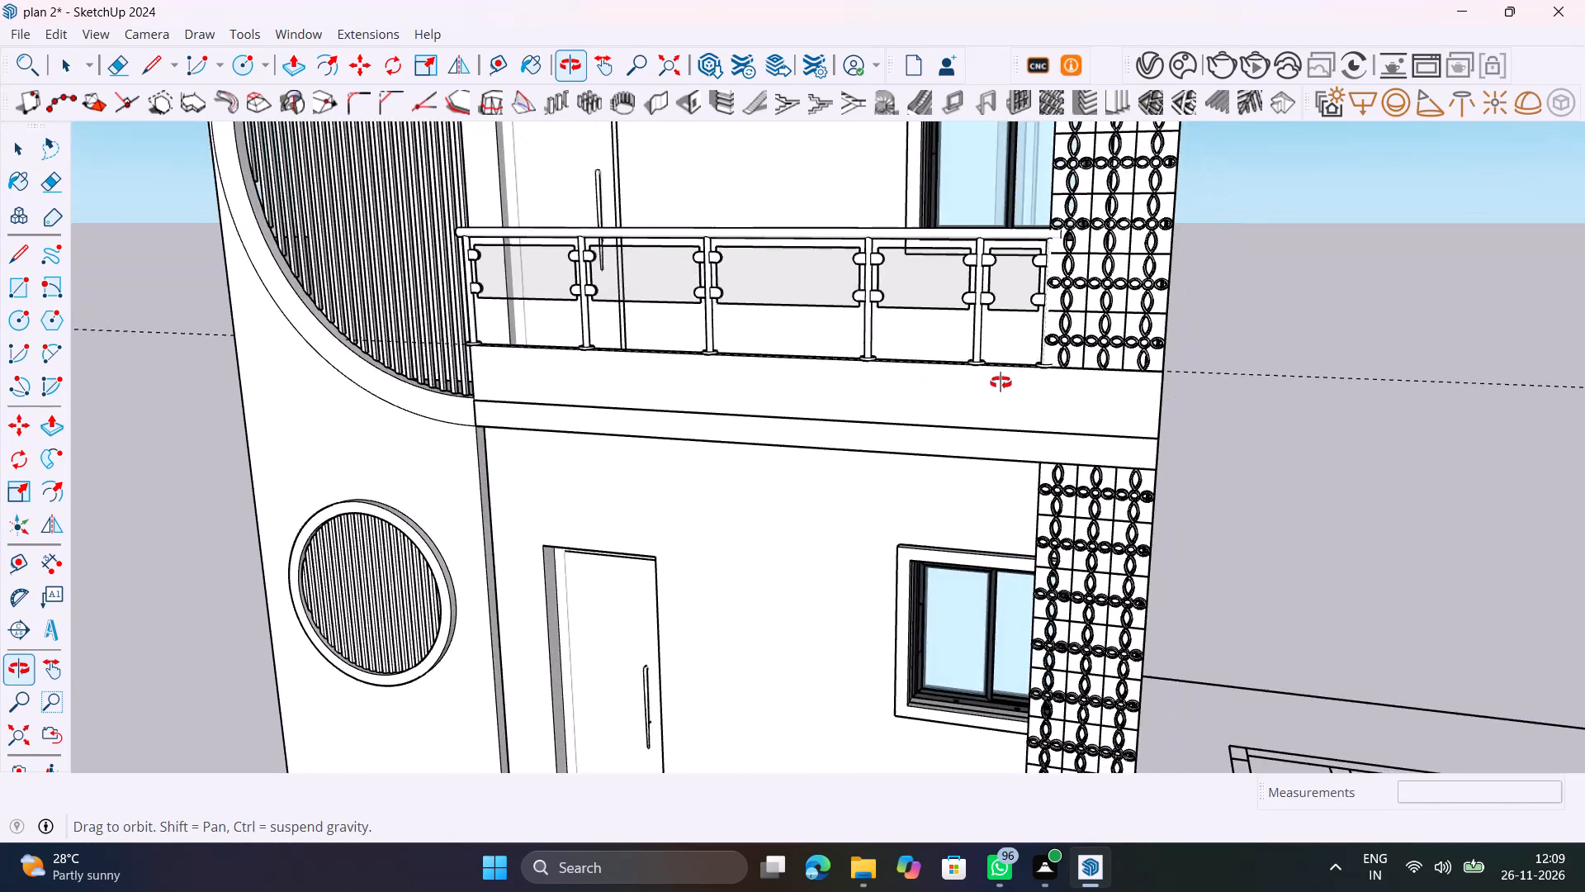
middle_drag(1001, 382, 1346, 496)
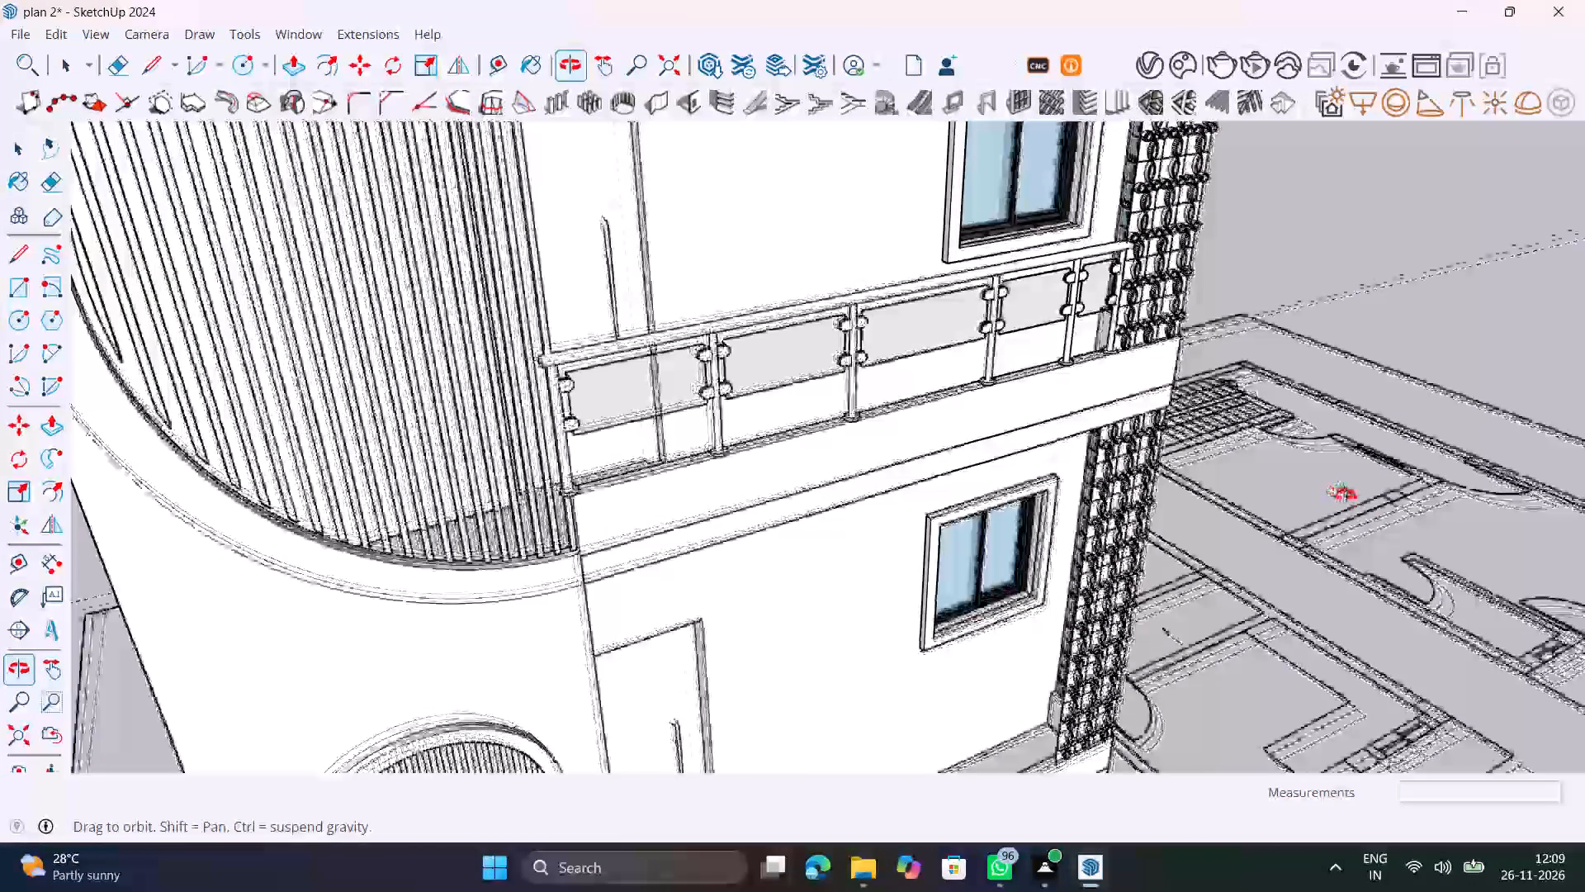
middle_drag(1346, 496, 1322, 576)
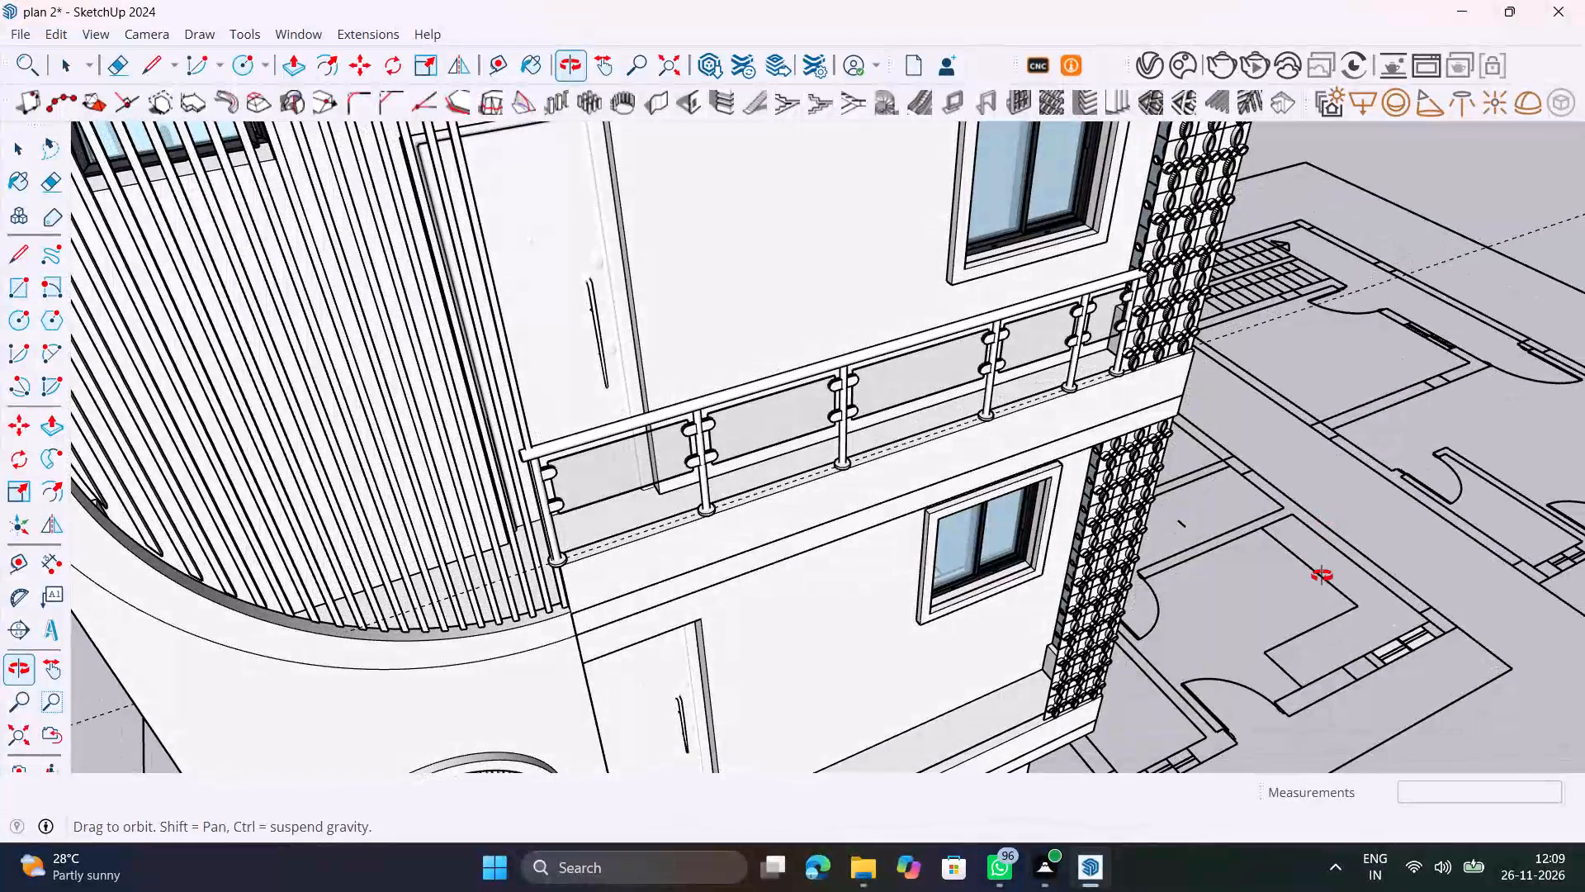
middle_drag(1322, 576, 1356, 439)
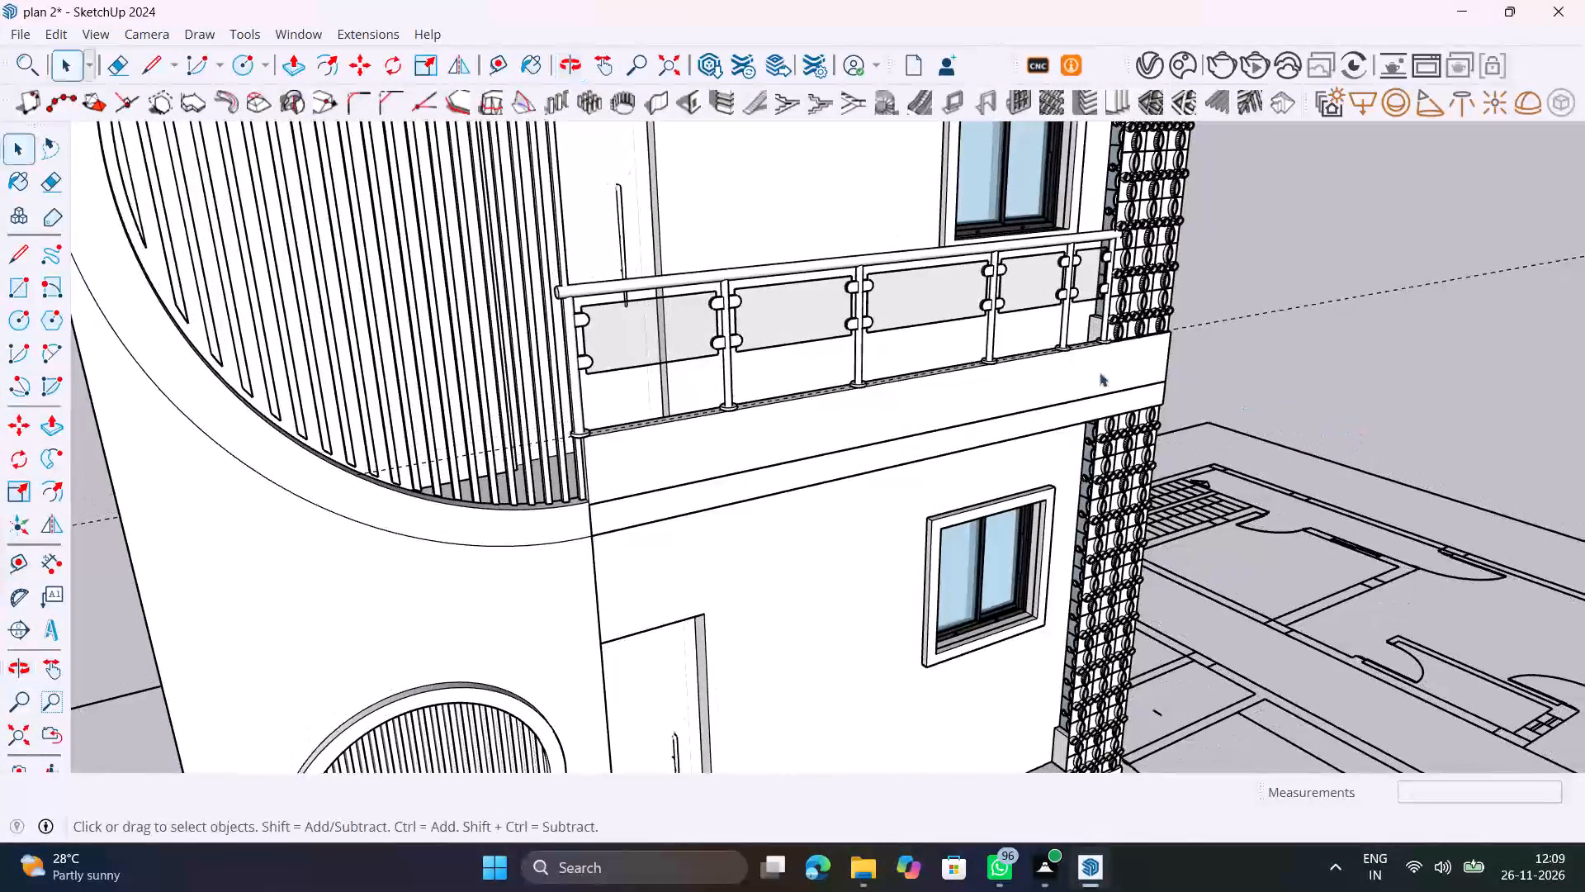
click(656, 287)
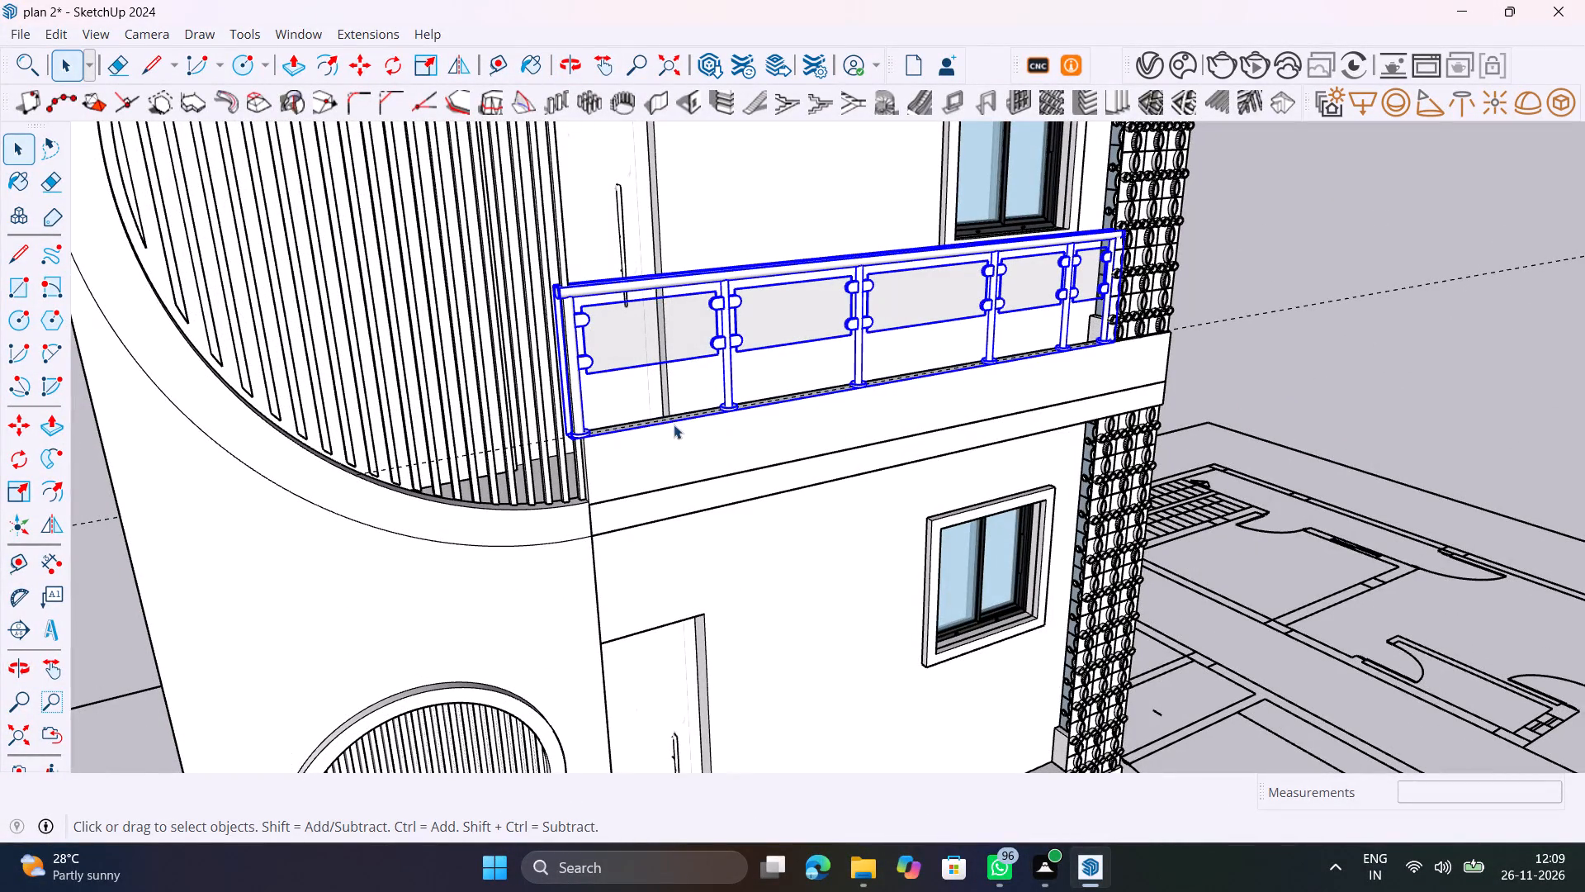
key(m)
scroll(566, 439, up, 8)
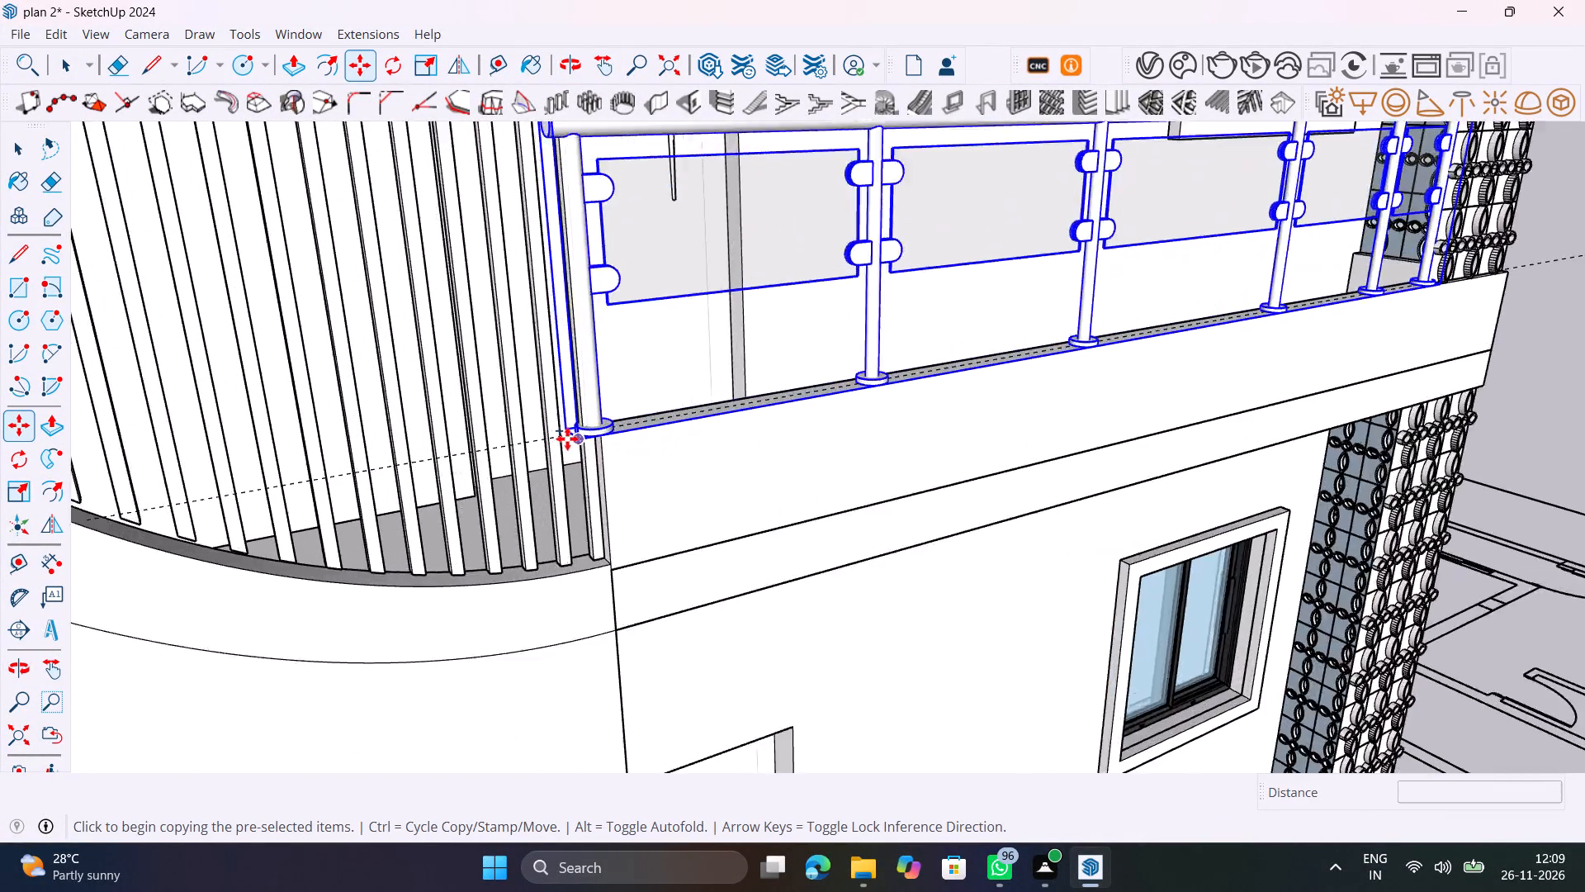
scroll(567, 439, up, 8)
click(651, 441)
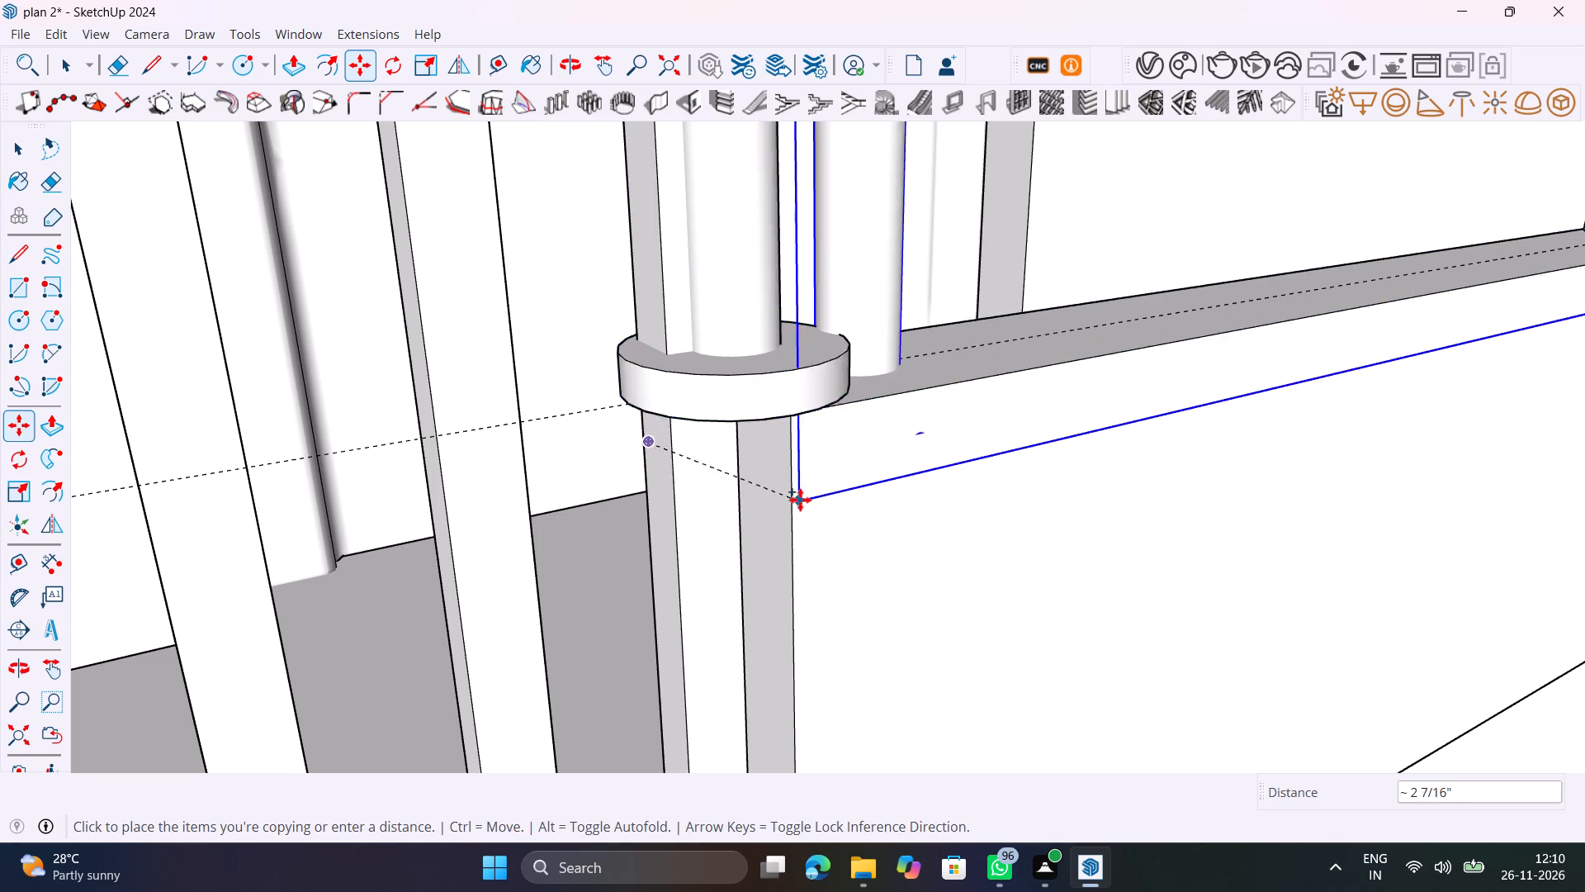
scroll(800, 497, down, 20)
scroll(800, 497, down, 11)
middle_drag(854, 586, 627, 498)
scroll(636, 499, up, 7)
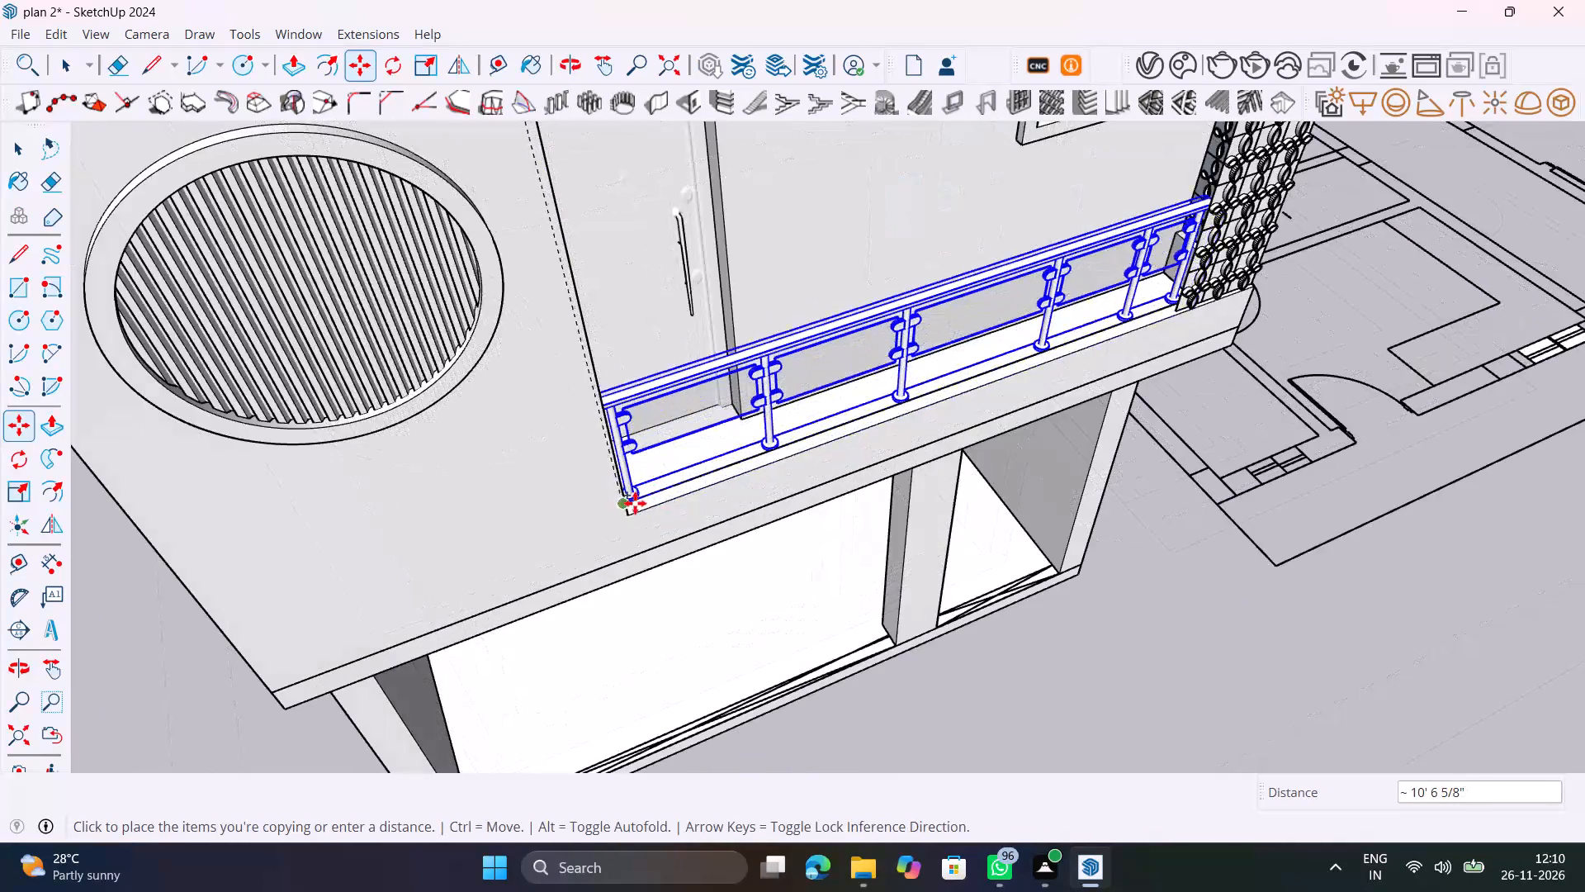
scroll(635, 503, up, 10)
middle_drag(670, 536, 456, 549)
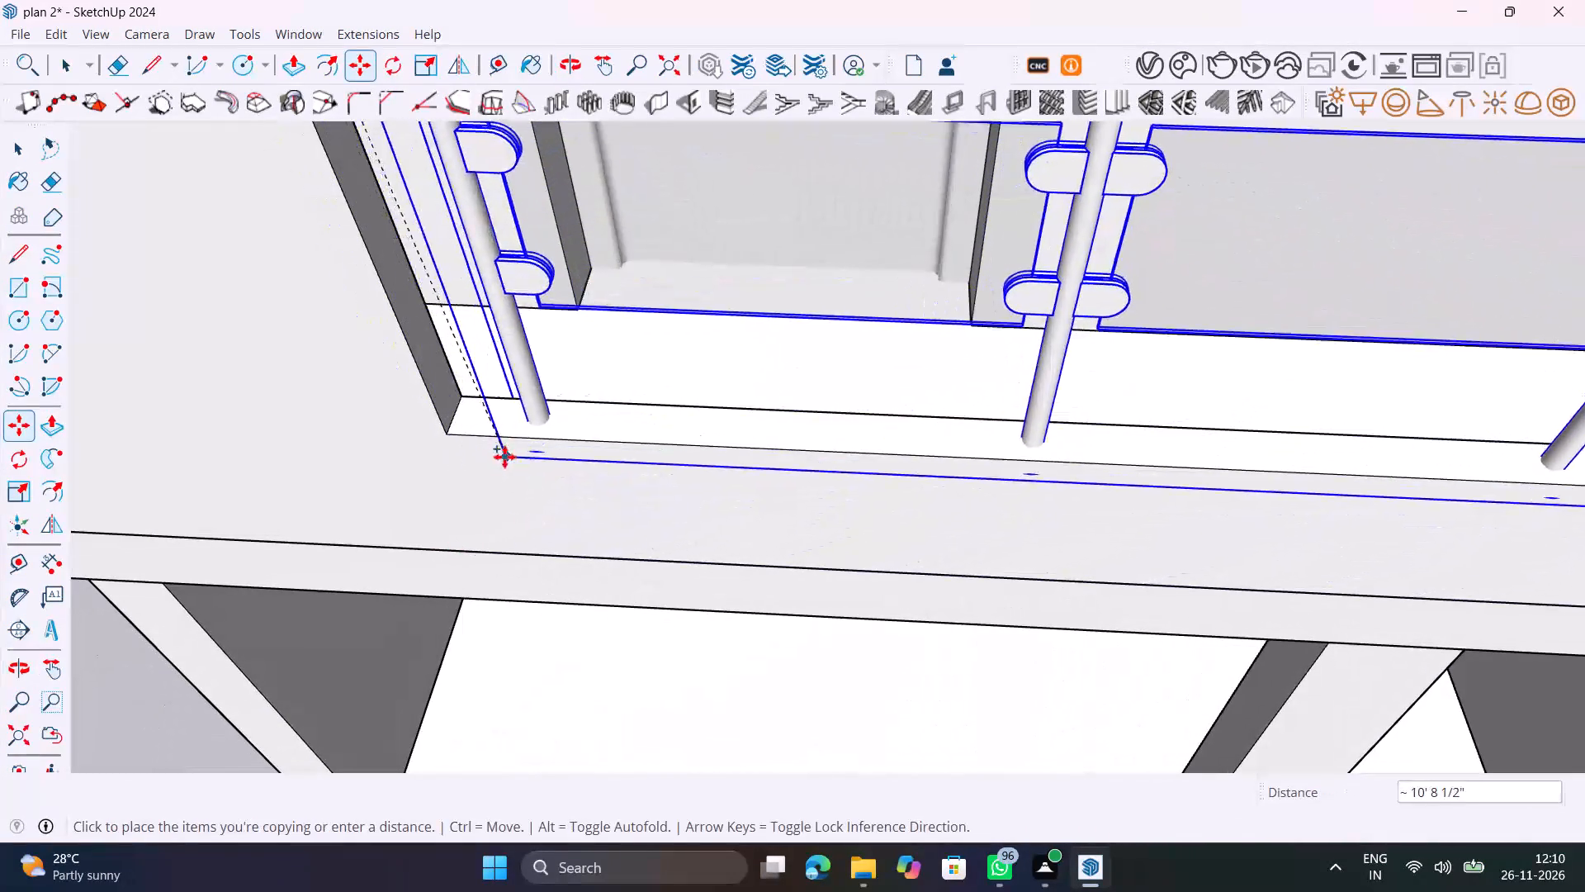
click(461, 441)
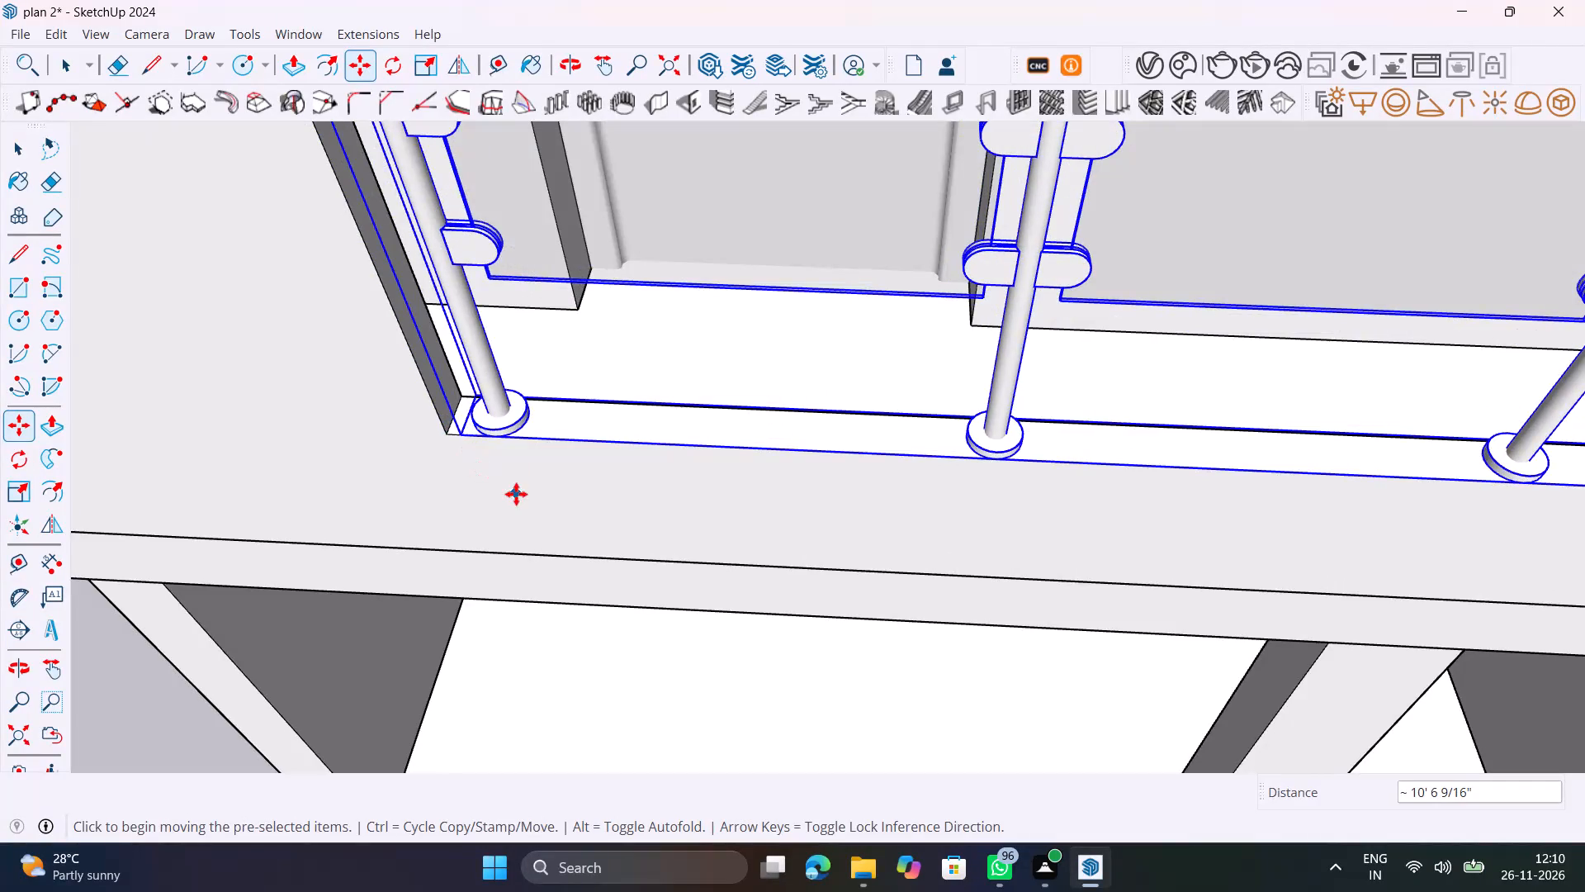
Scale the copied railing's door-side end along the red axis by about 1.01 to meet the balcony's side wall.
scroll(518, 496, down, 8)
middle_drag(524, 562, 707, 435)
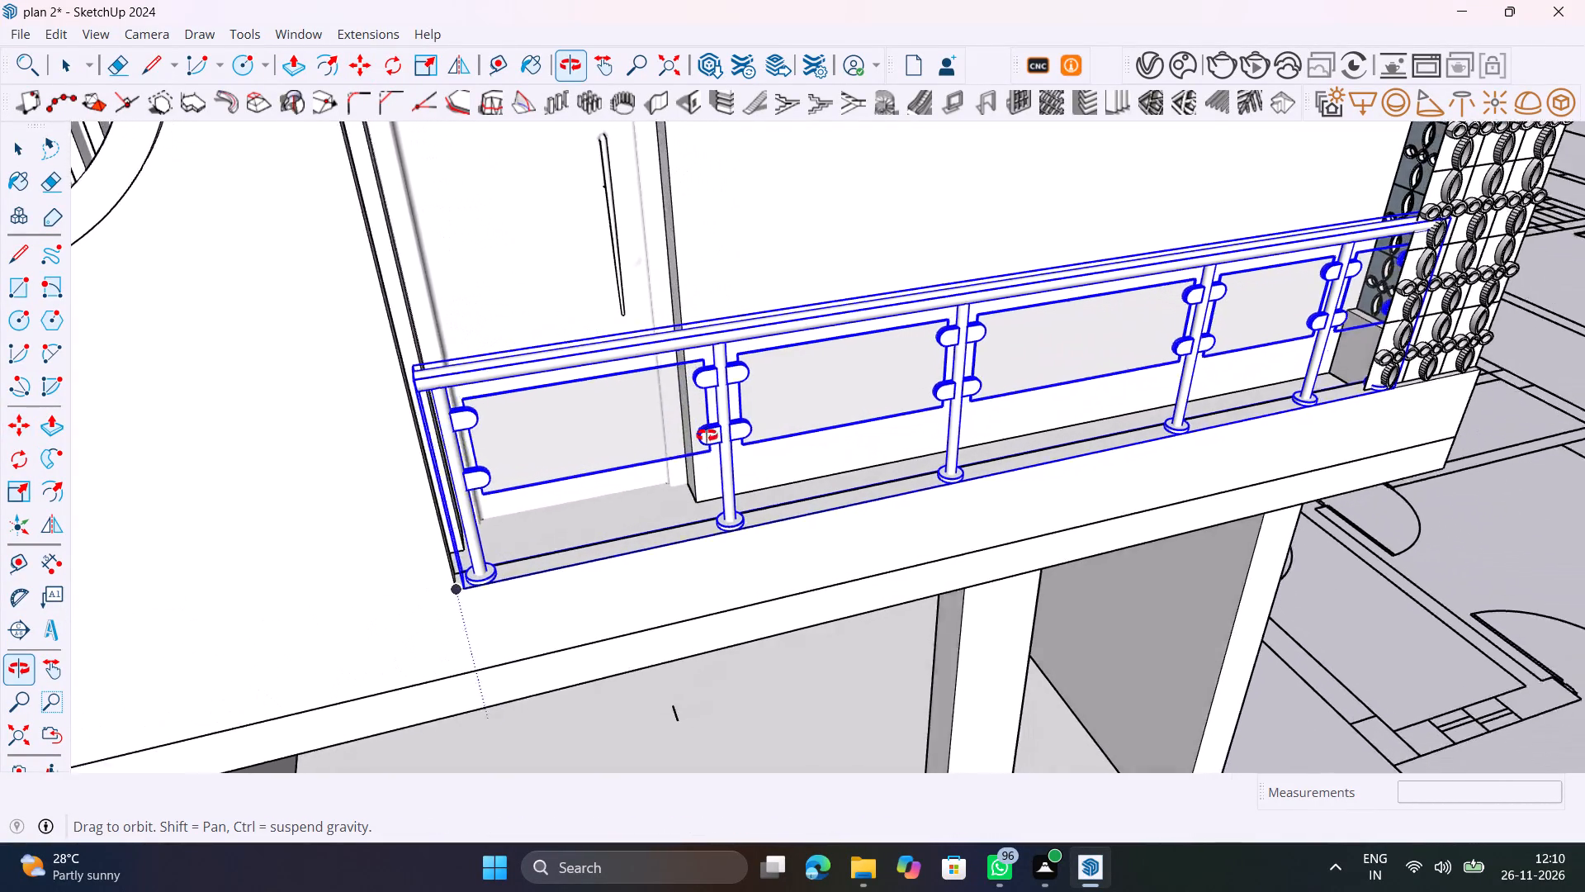
middle_drag(707, 435, 773, 434)
key(space)
scroll(471, 534, up, 5)
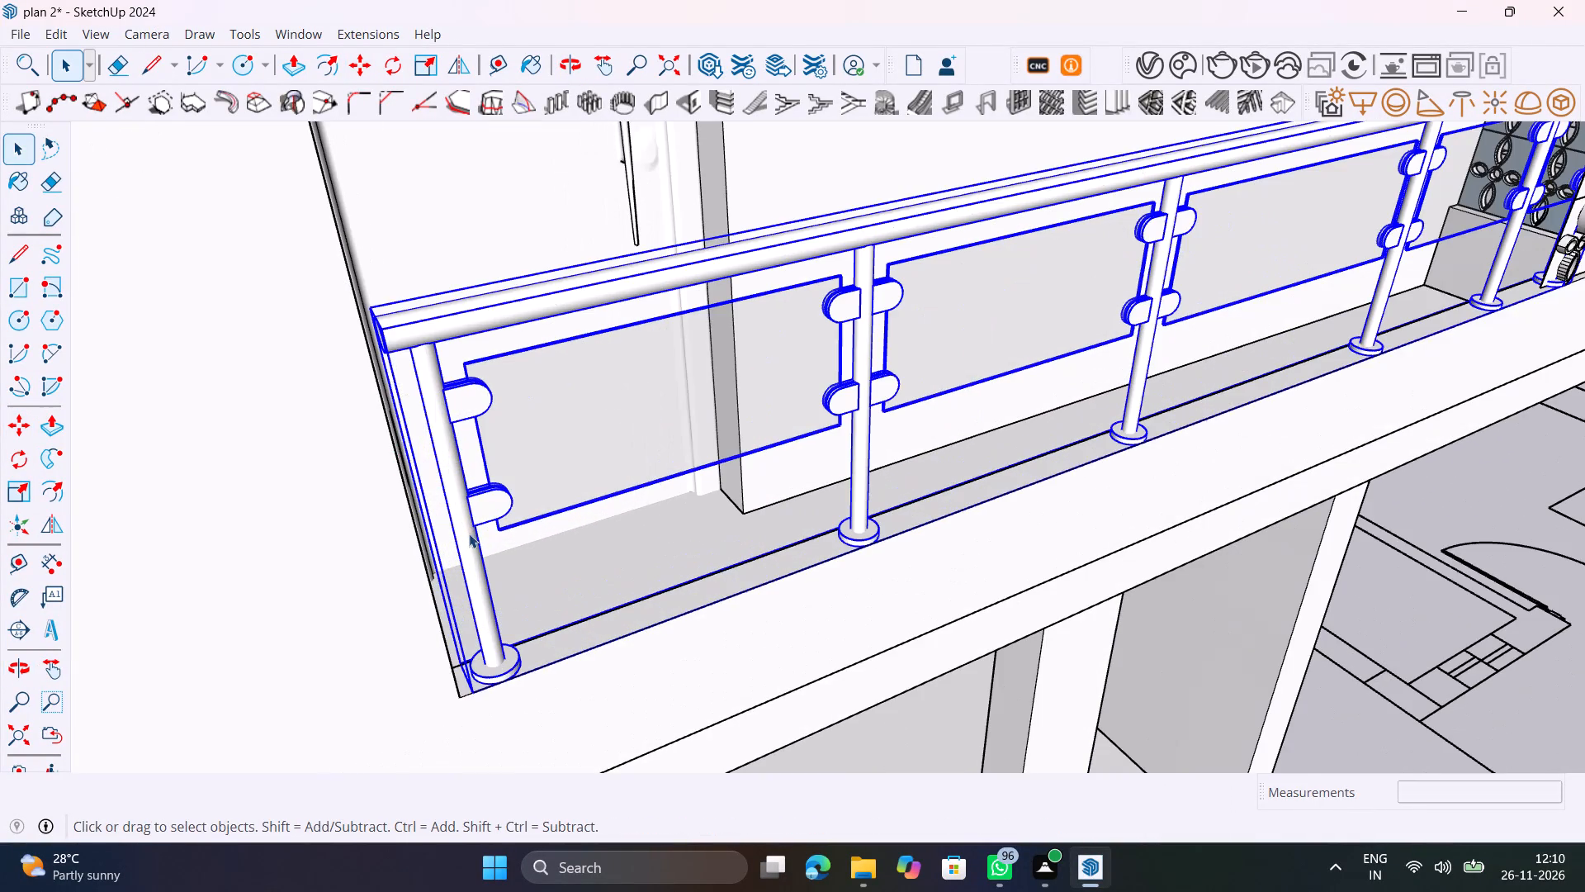
key(s)
scroll(421, 508, up, 6)
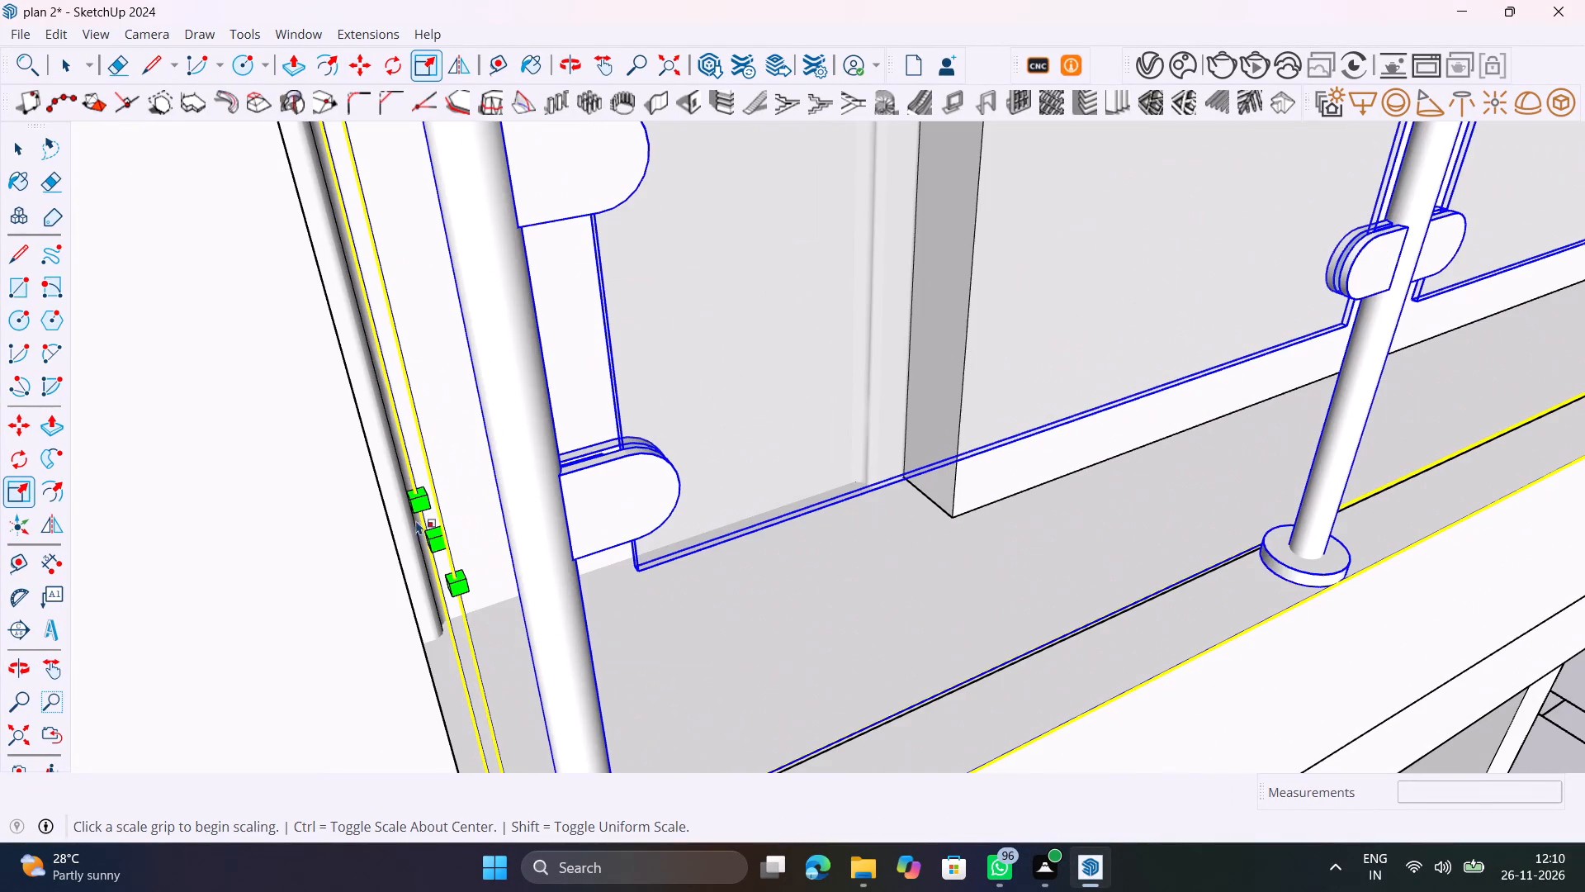
click(441, 536)
click(396, 555)
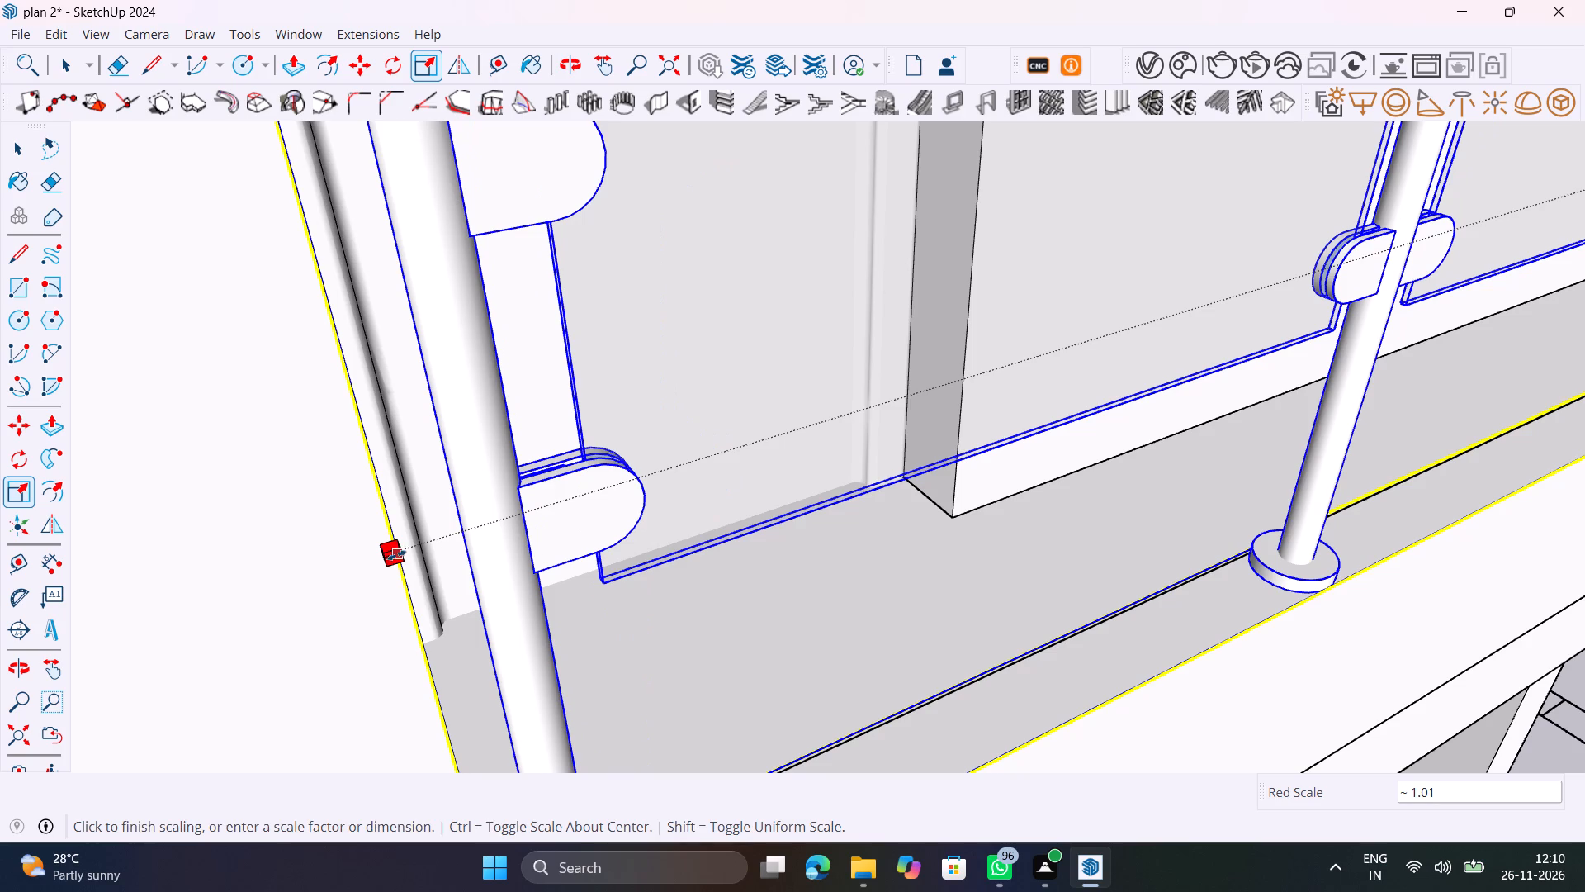
Scale the copied railing's other end inward along the red axis to stop at the lattice screen's edge.
scroll(508, 496, down, 9)
shift+middle_drag(599, 530, 172, 646)
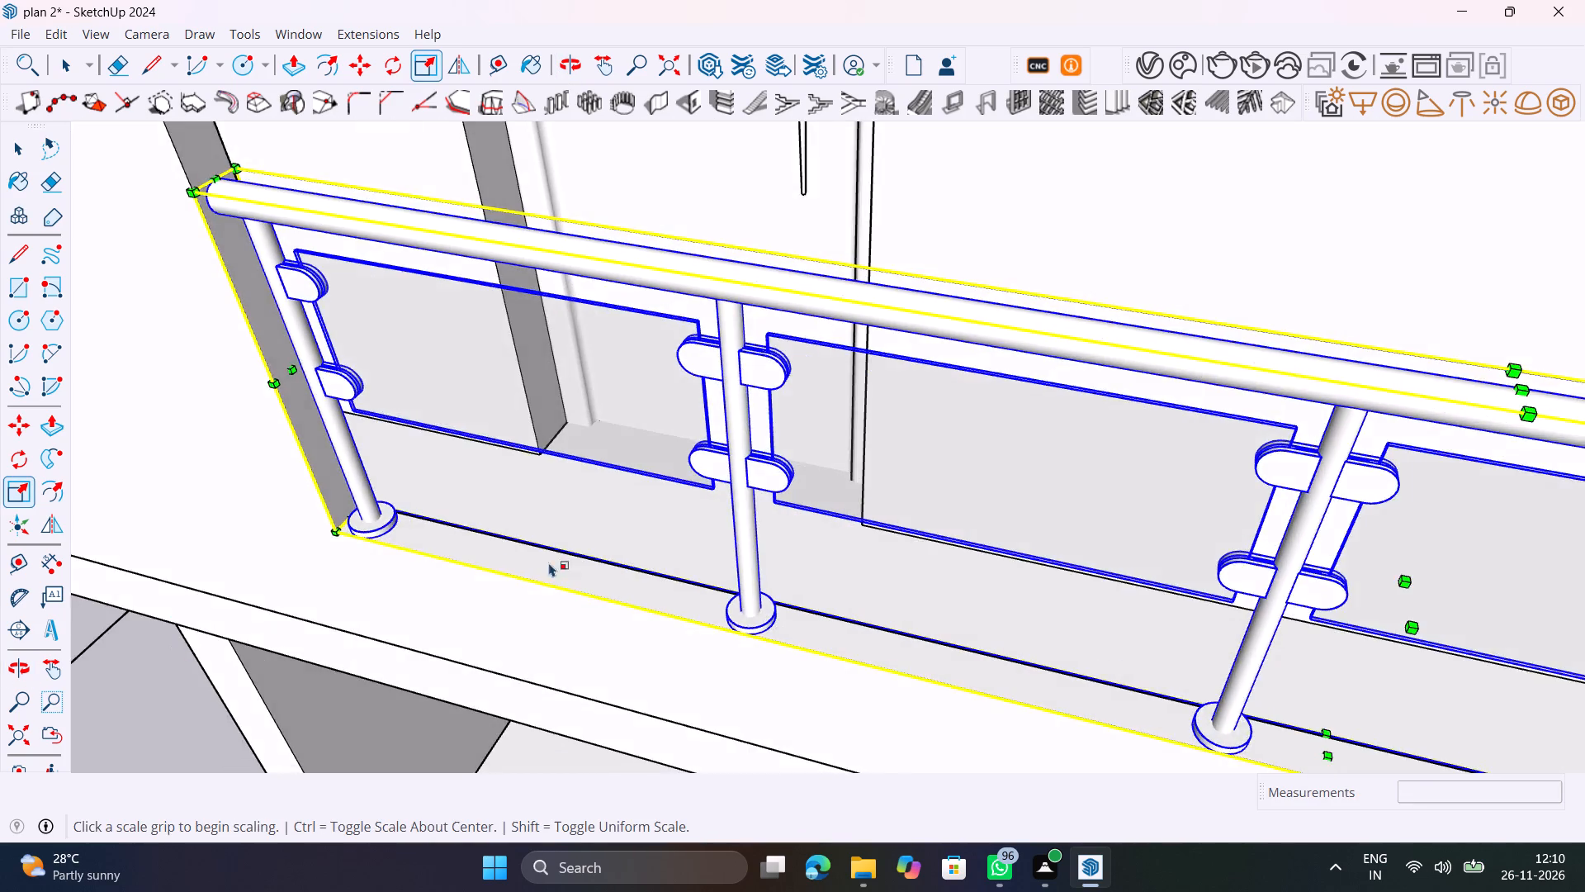
scroll(555, 553, down, 14)
scroll(955, 614, up, 9)
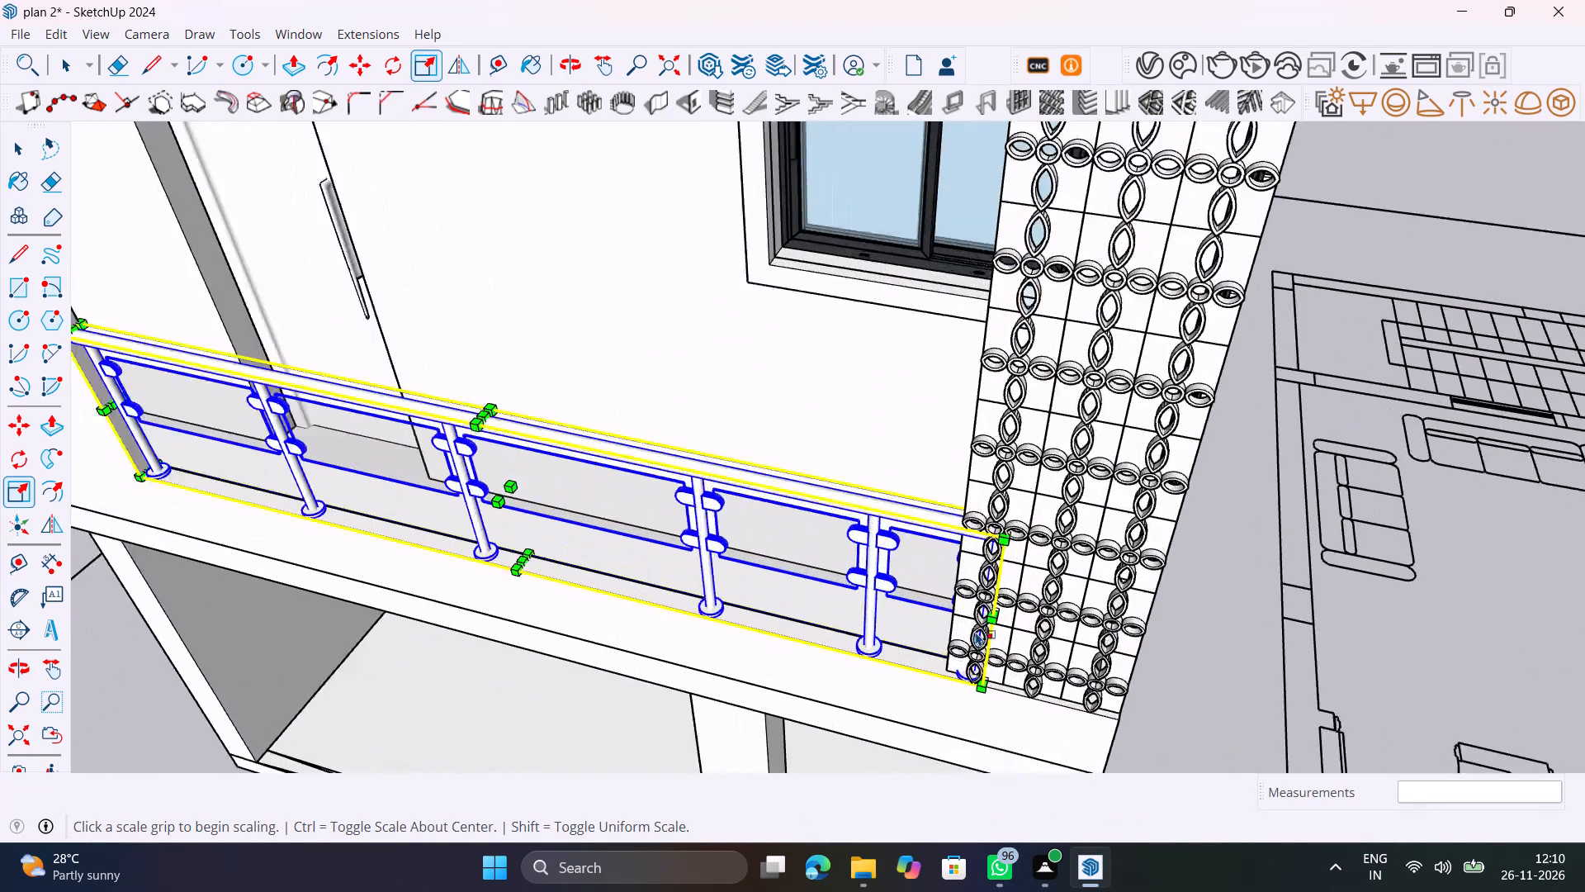
scroll(976, 632, up, 8)
middle_drag(977, 633, 797, 545)
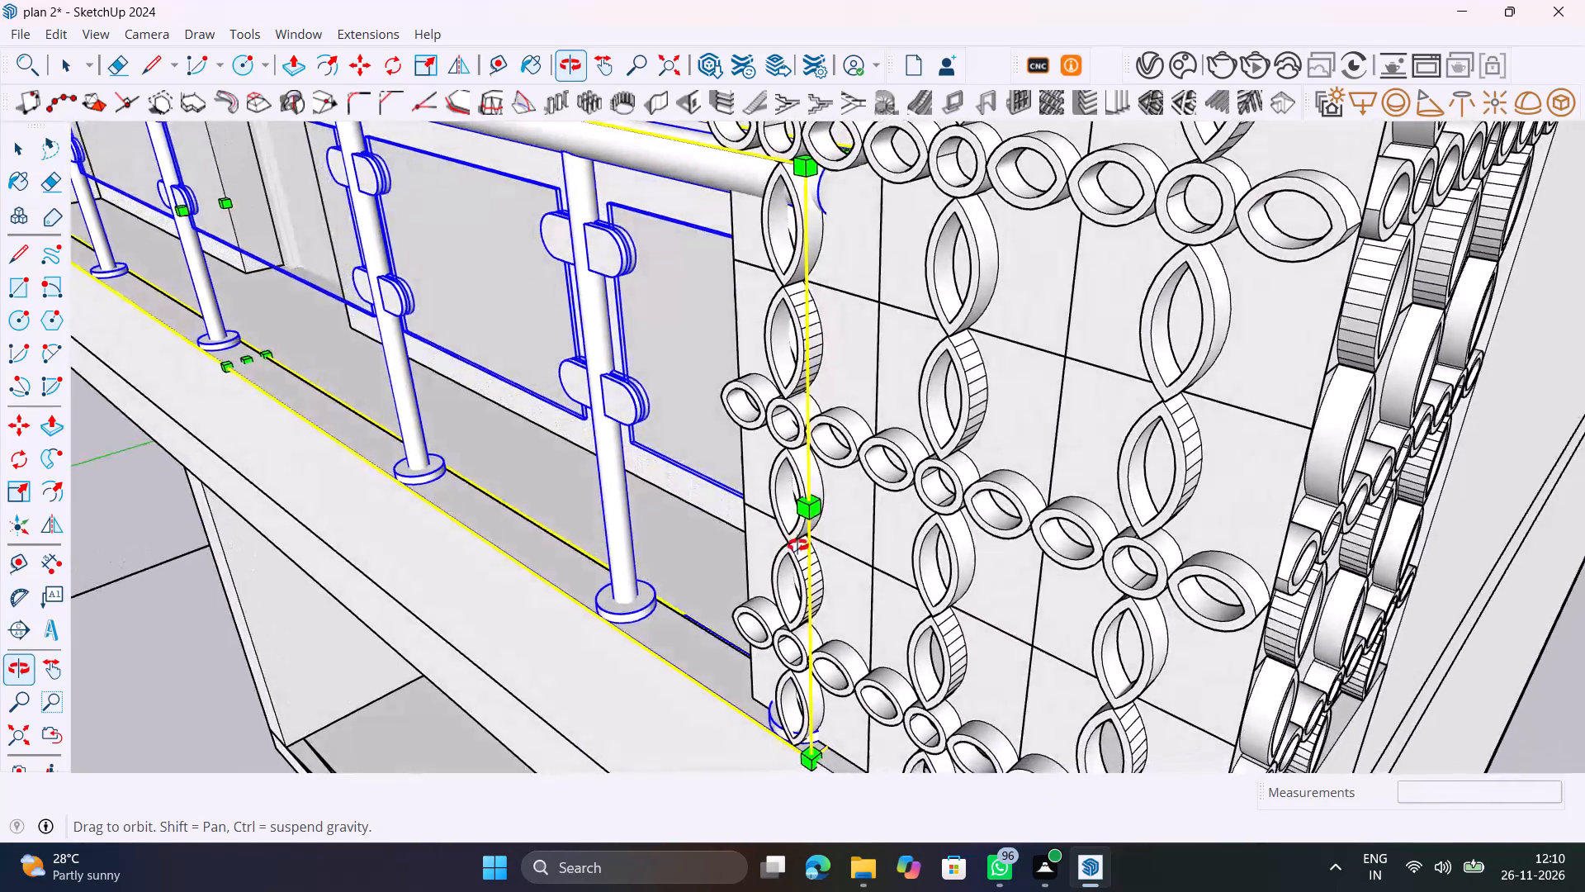
middle_drag(797, 545, 831, 567)
click(875, 516)
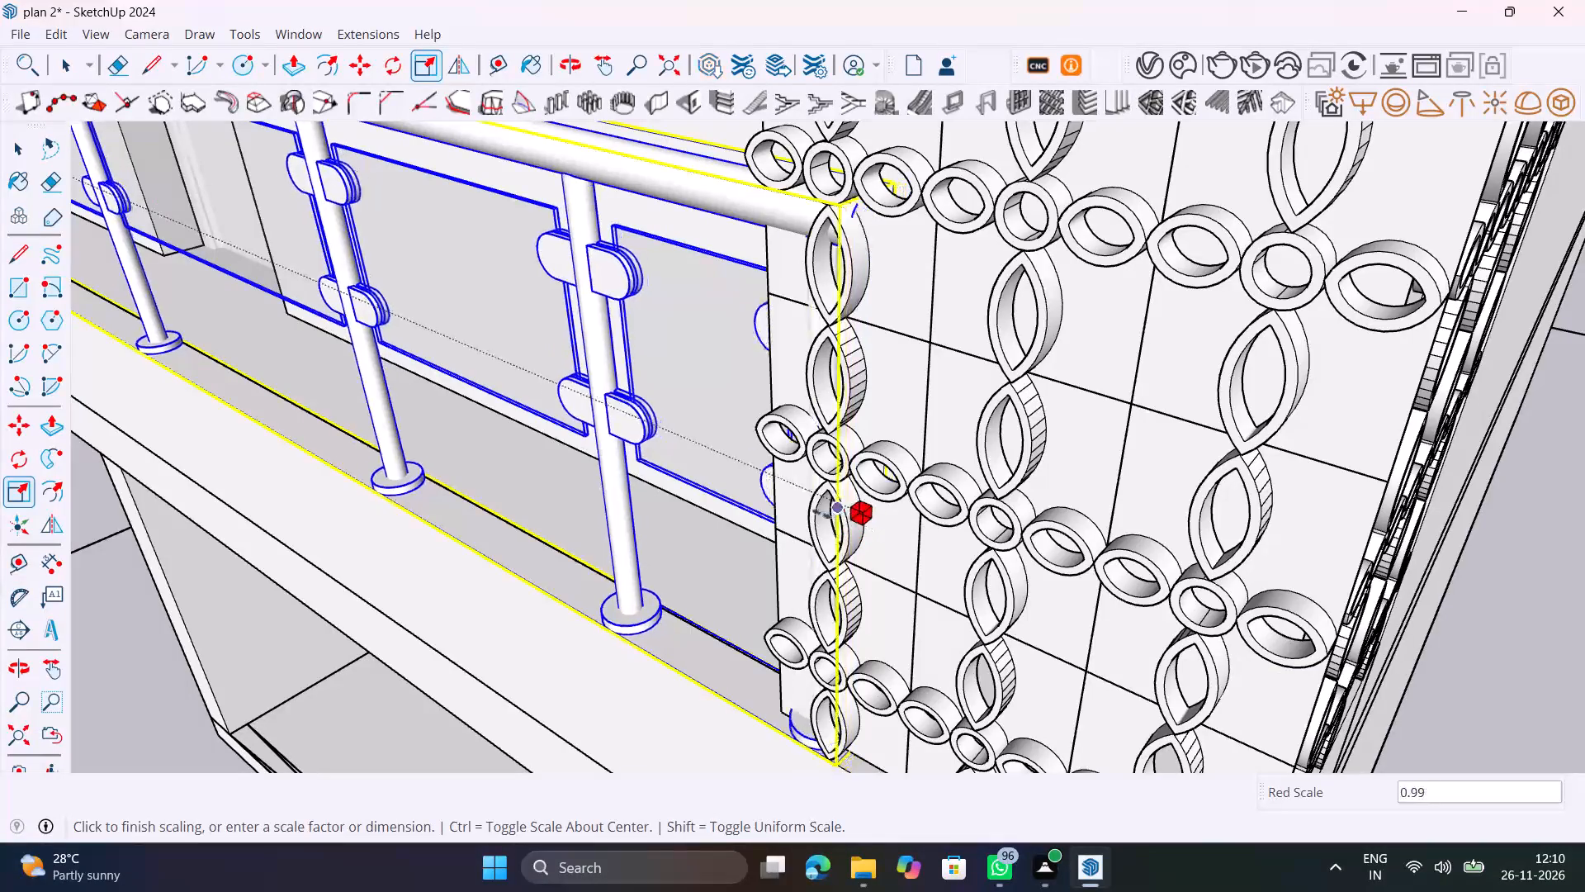
click(774, 508)
middle_drag(784, 575, 1029, 563)
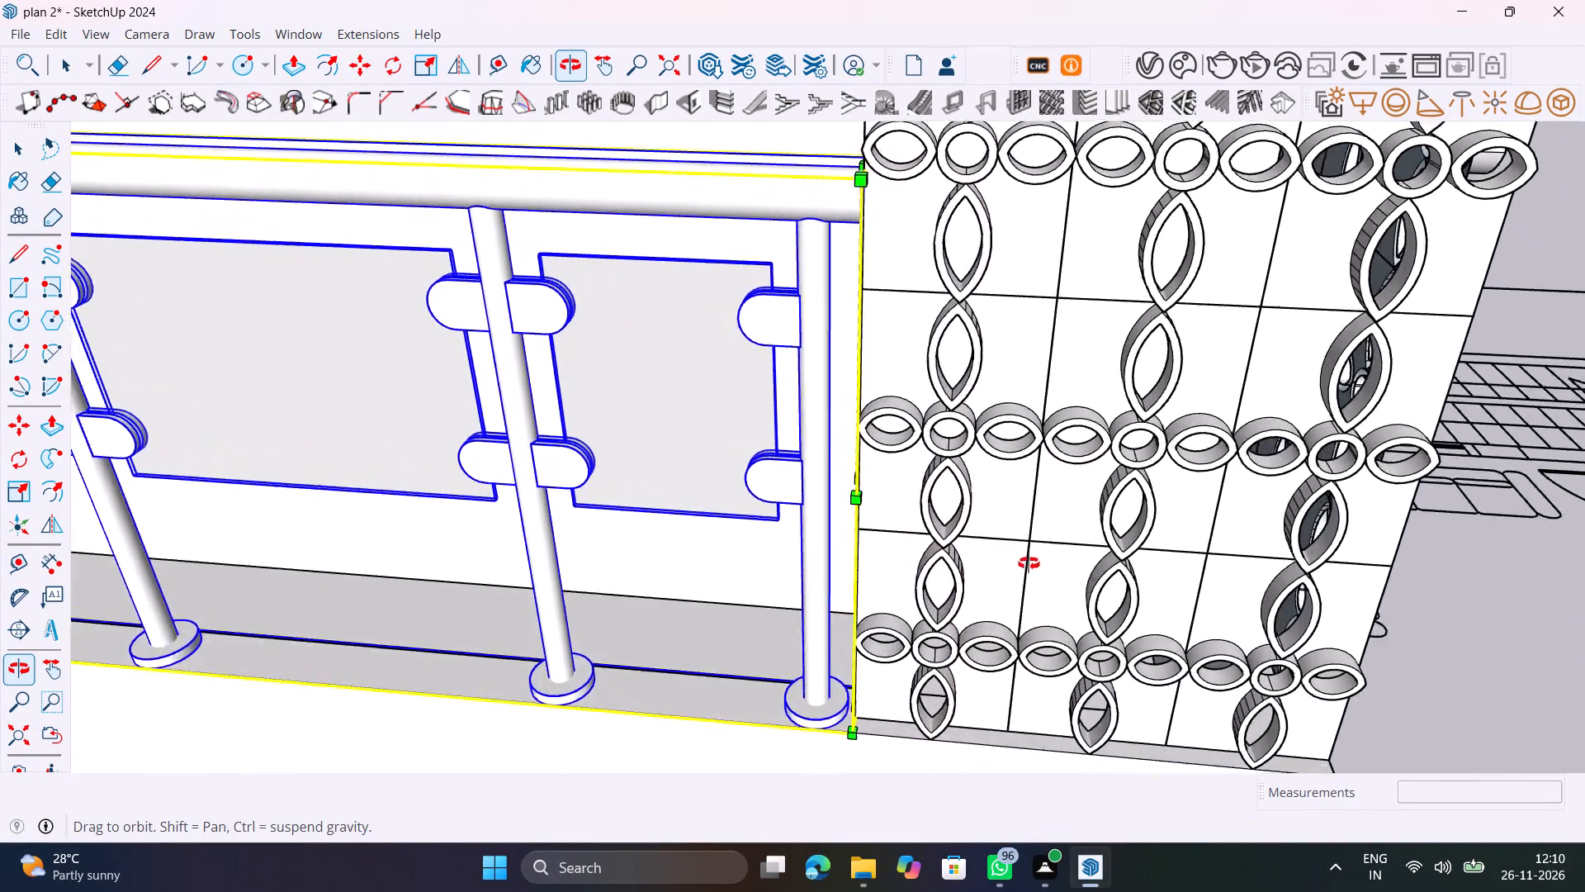
middle_drag(1029, 563, 1138, 560)
scroll(639, 486, down, 17)
key(space)
shift+middle_drag(655, 510, 710, 585)
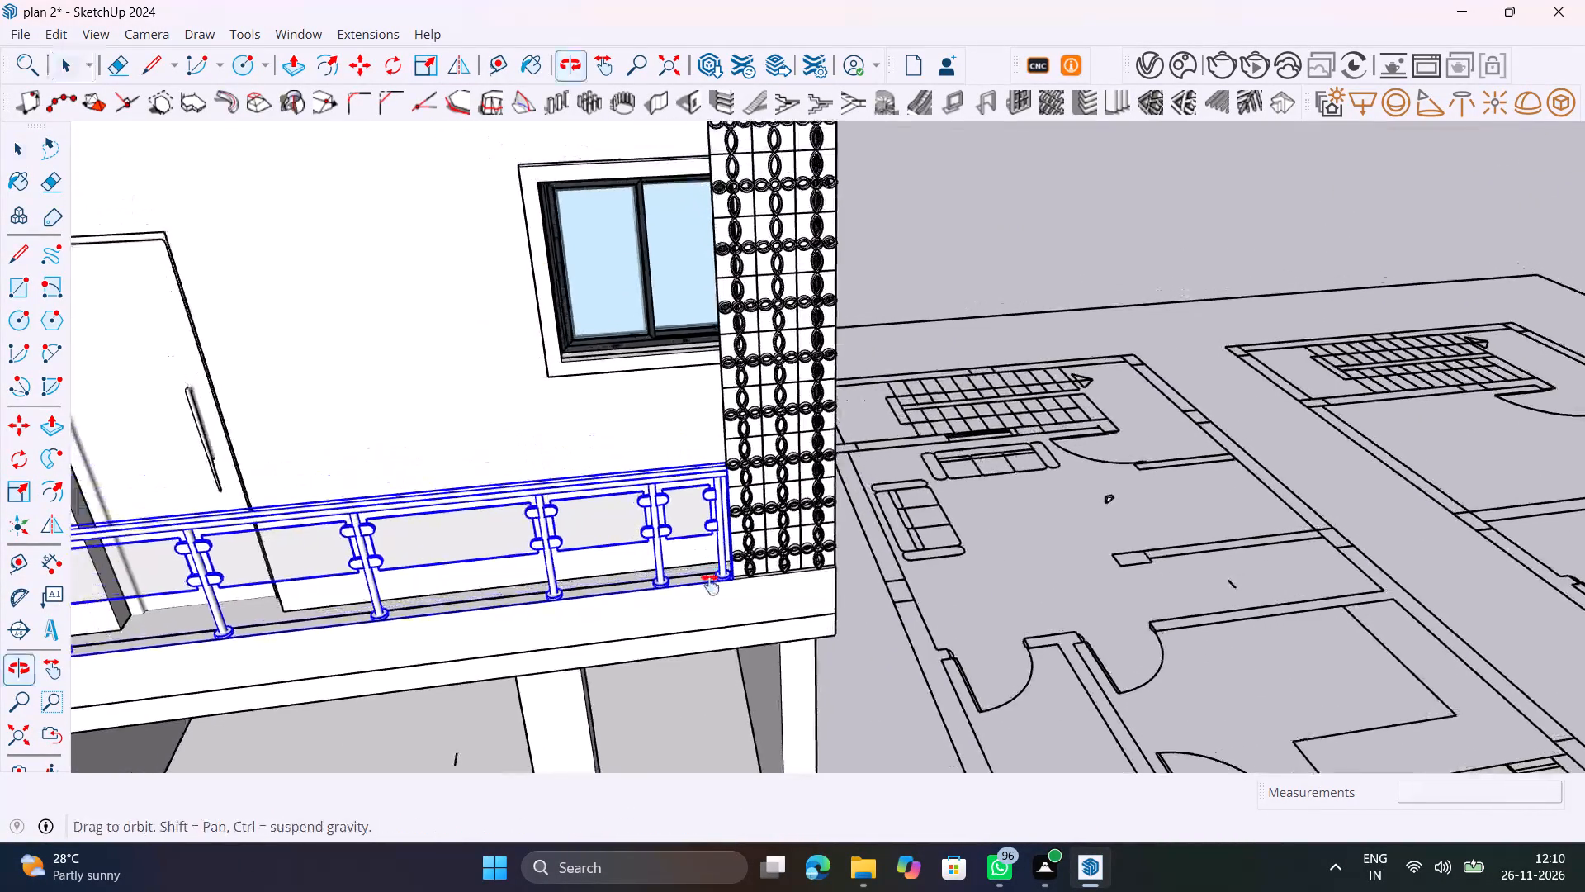
Scale the upper balcony railing's door-side end along the red axis by about 0.99 to meet the louvre-side wall.
shift+middle_drag(710, 585, 783, 735)
scroll(441, 398, down, 5)
shift+middle_drag(259, 334, 629, 512)
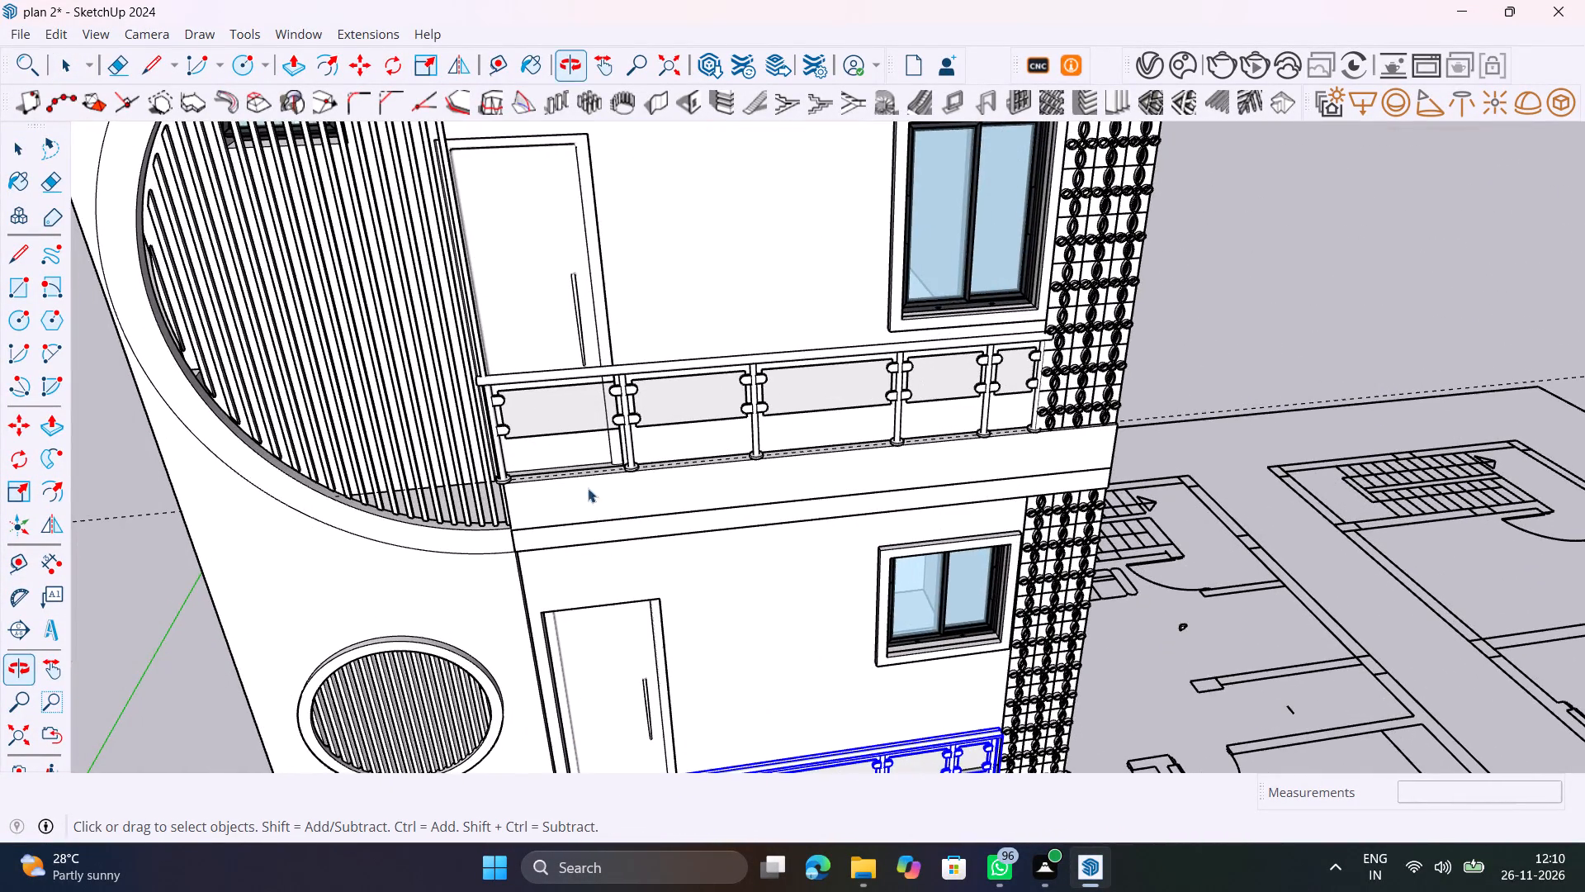
scroll(622, 386, up, 11)
click(582, 401)
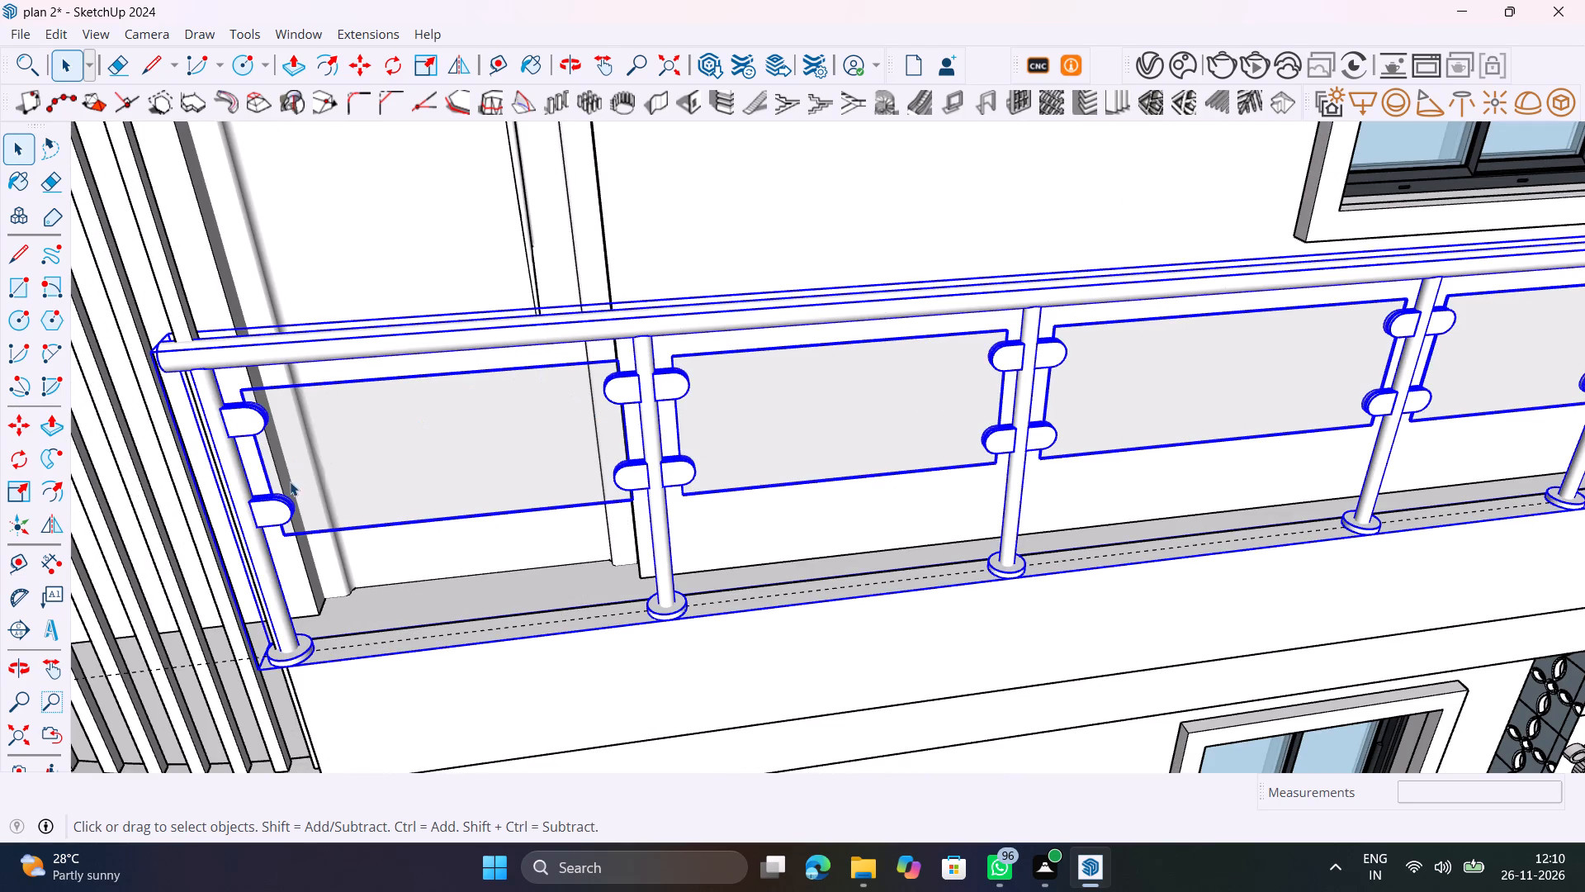
key(s)
click(219, 515)
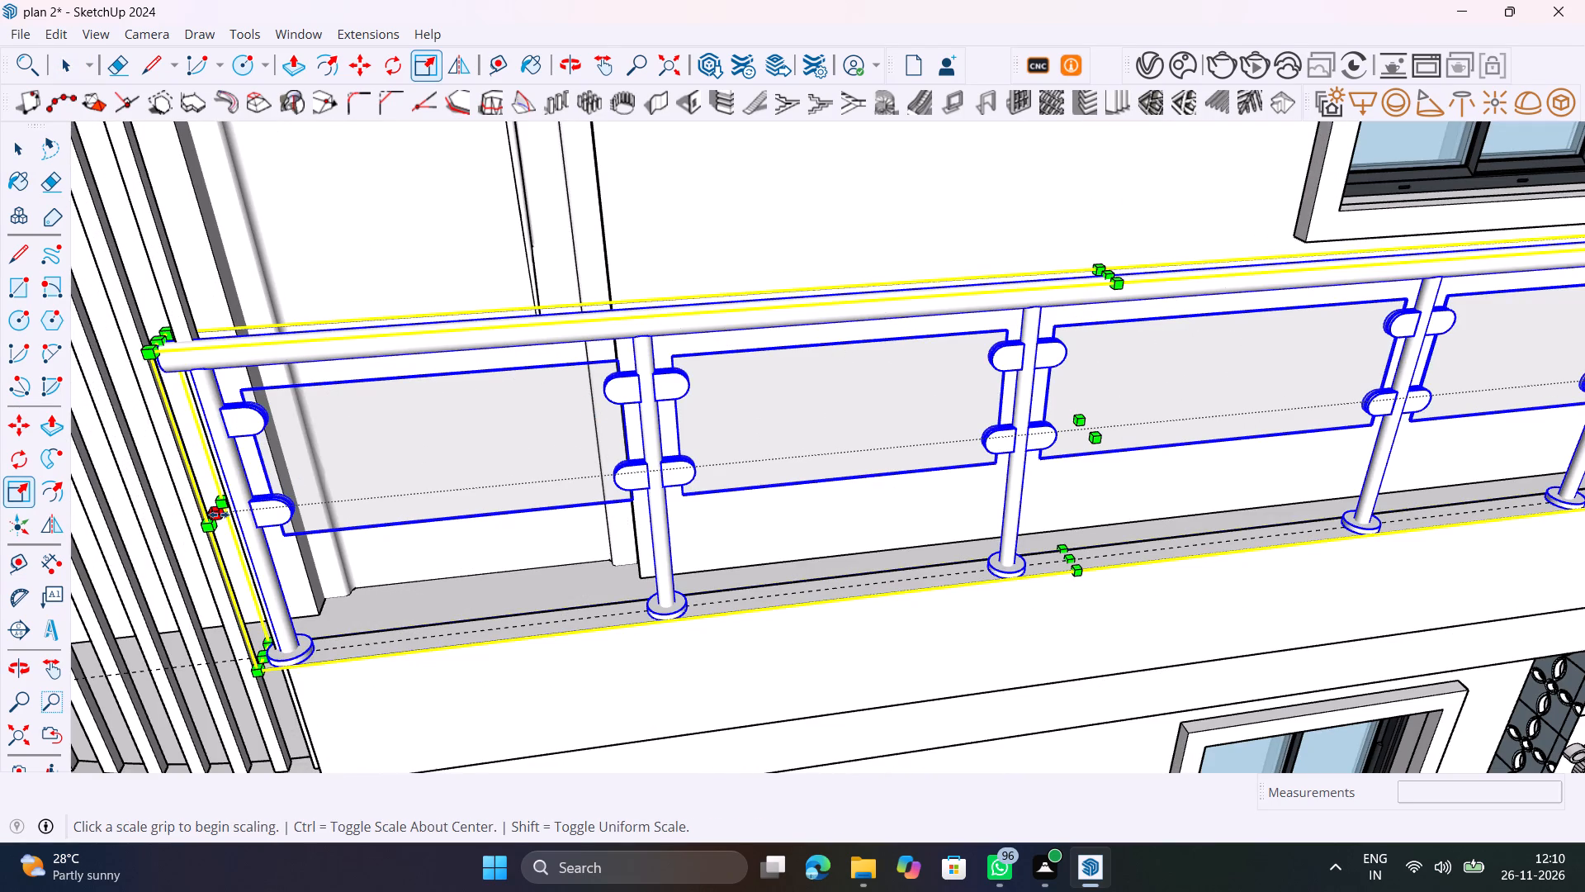
scroll(281, 519, down, 5)
middle_drag(280, 532, 490, 510)
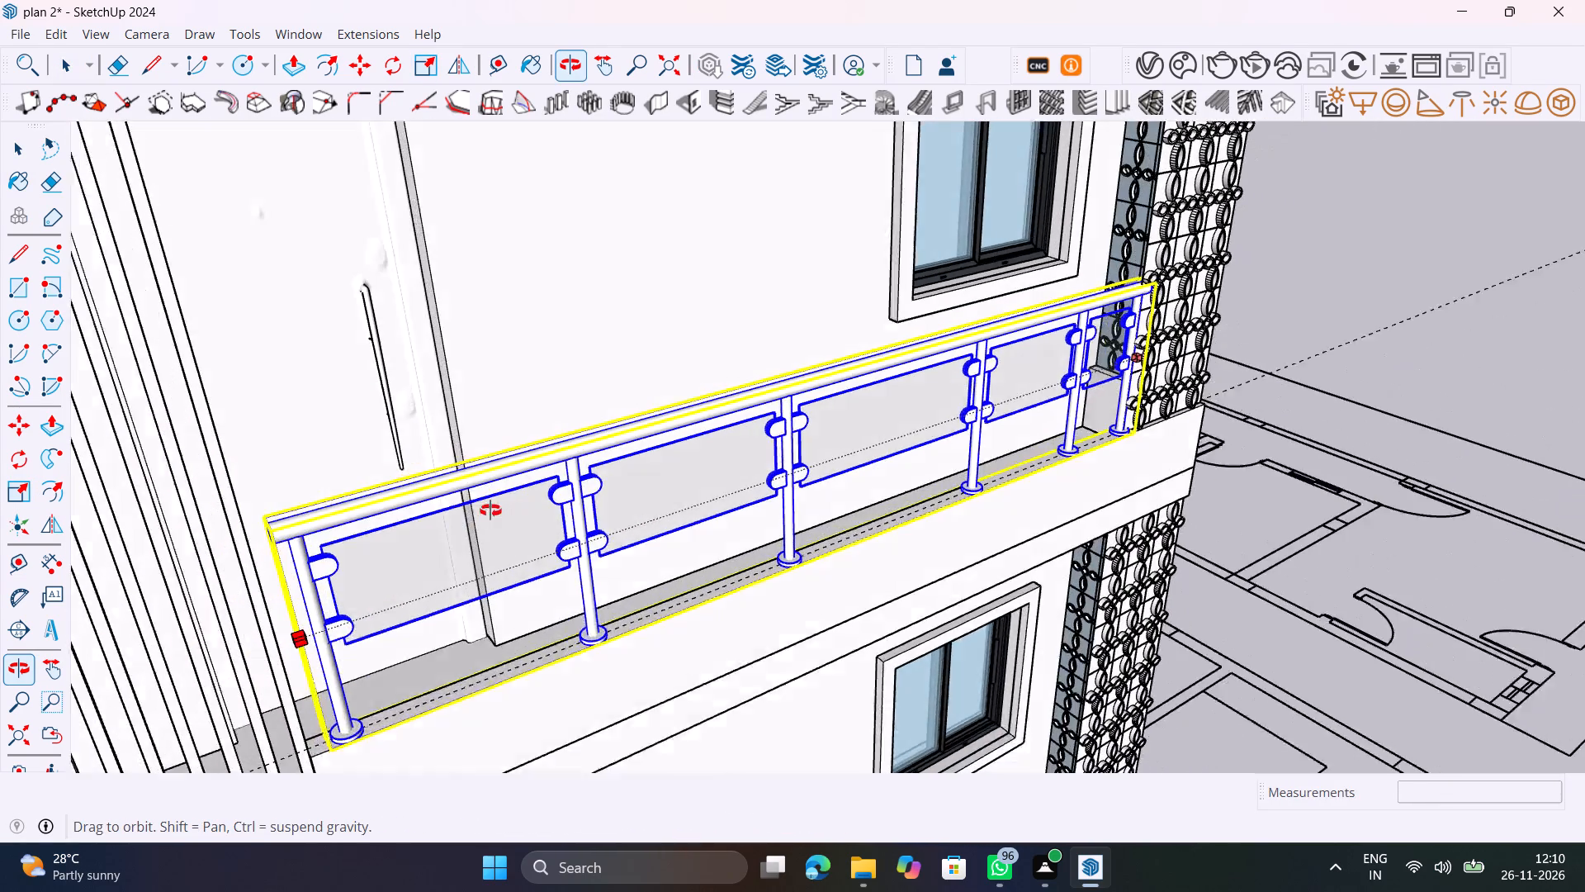
middle_drag(490, 510, 457, 511)
scroll(287, 628, up, 11)
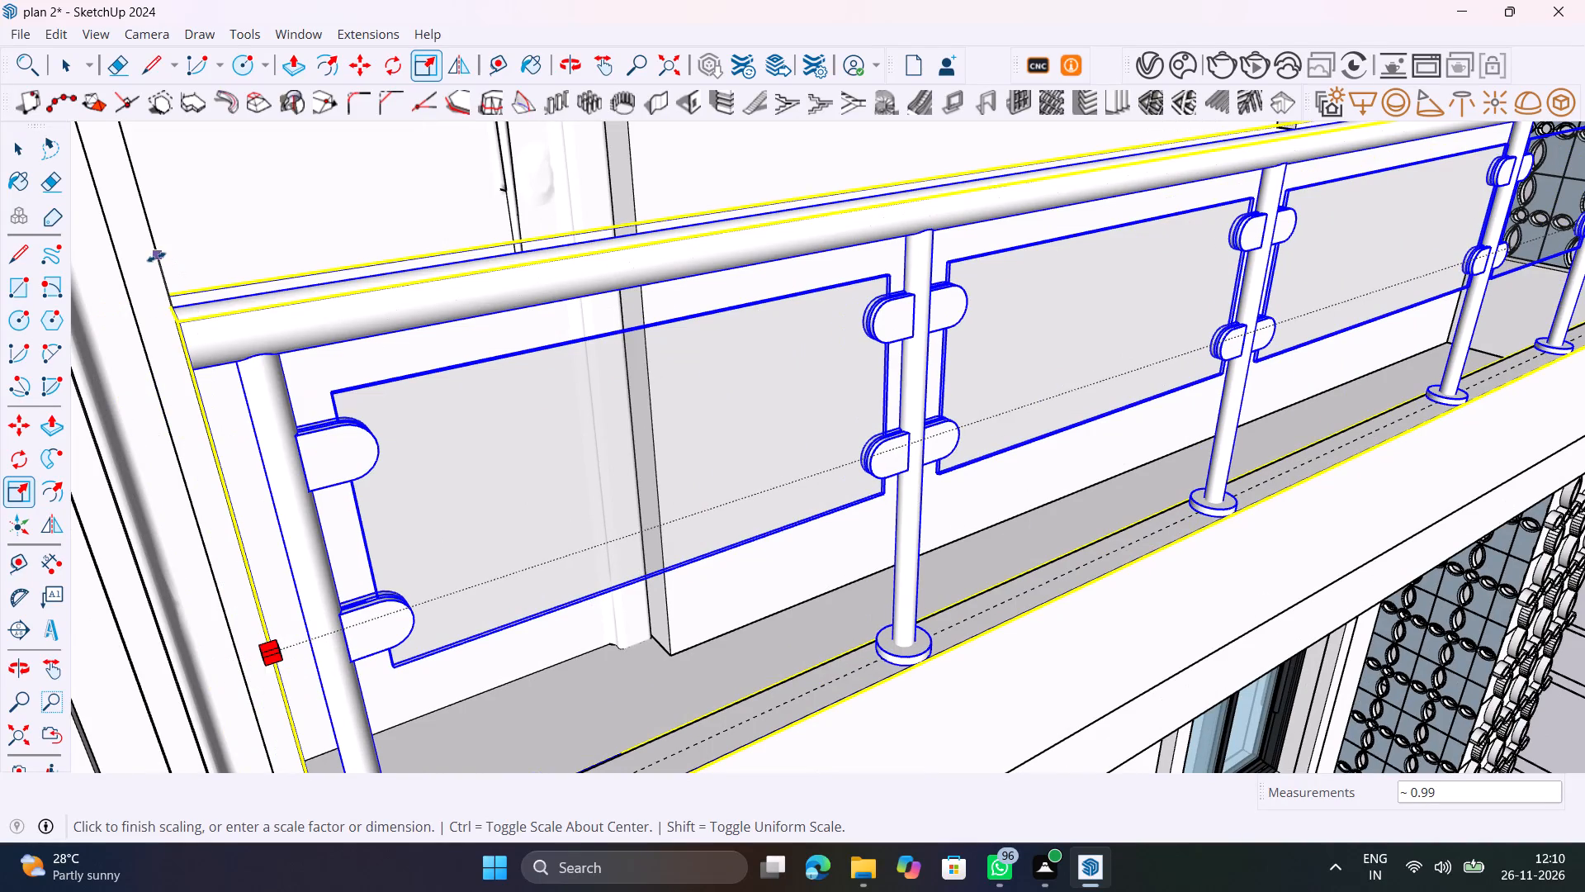
click(156, 257)
scroll(273, 369, down, 11)
key(space)
scroll(545, 406, down, 5)
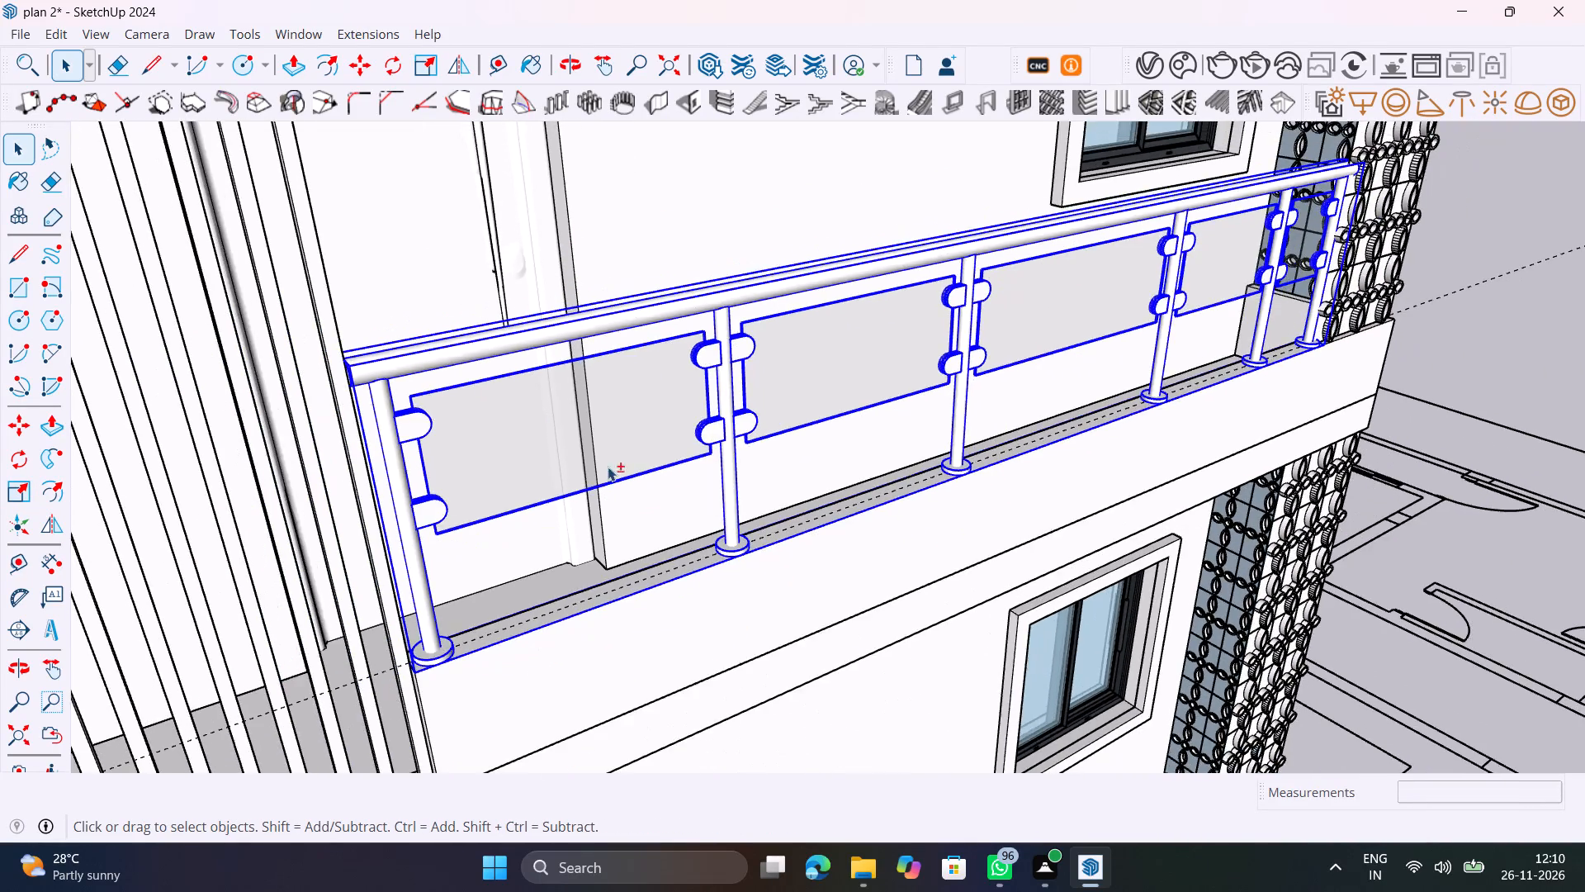
Scale the upper railing's other end inward along the red axis to stop at the lattice screen's edge.
shift+middle_drag(644, 477, 0, 701)
scroll(979, 343, up, 4)
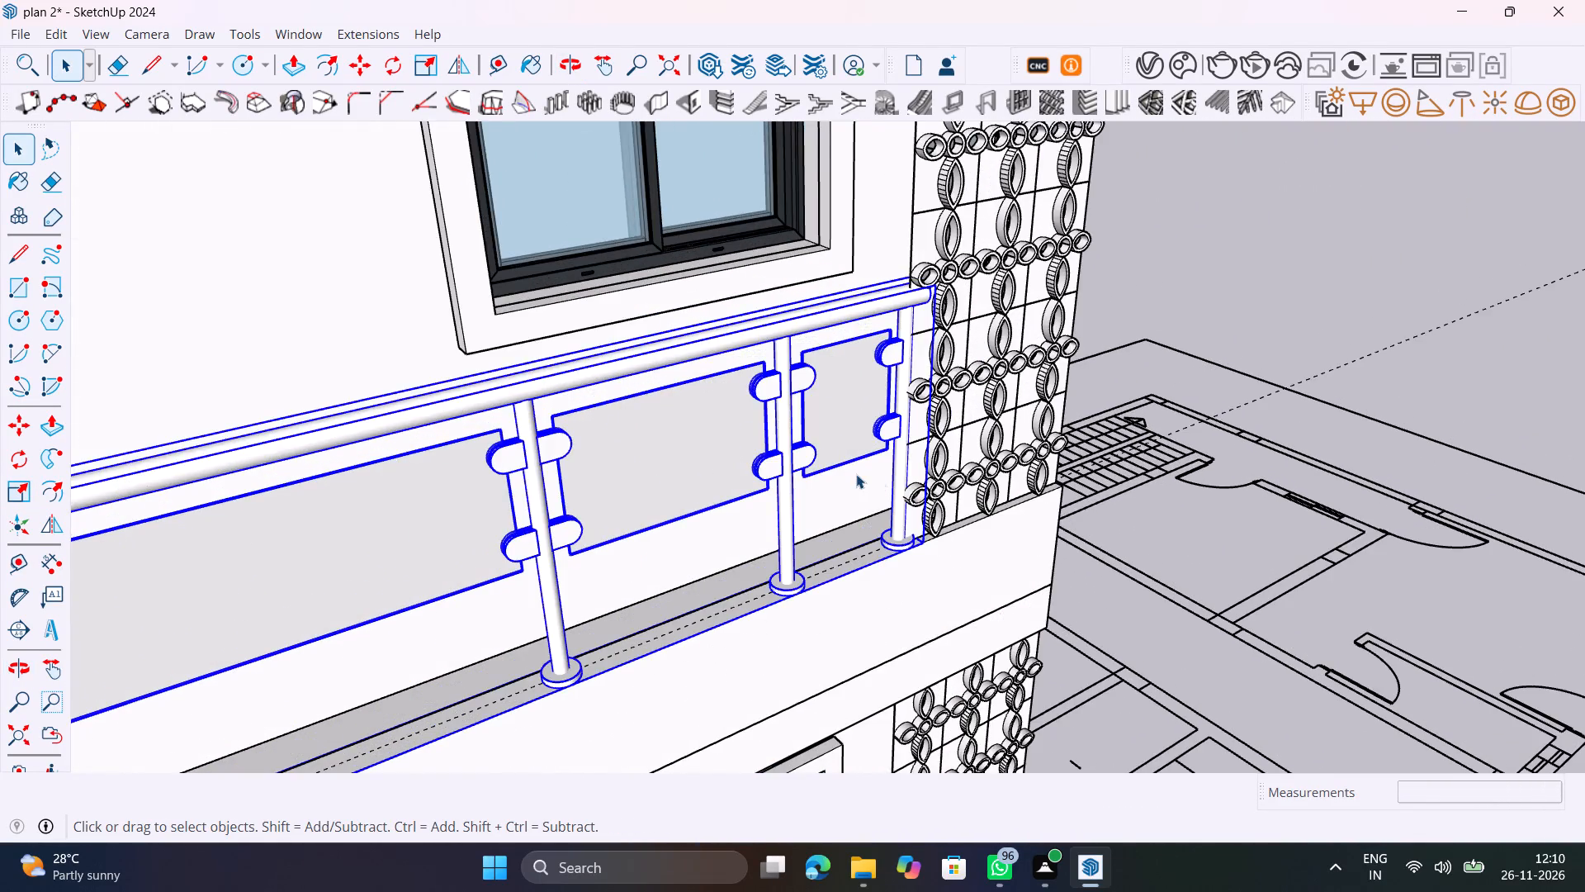
scroll(856, 472, up, 4)
middle_drag(982, 471, 749, 585)
scroll(726, 487, up, 6)
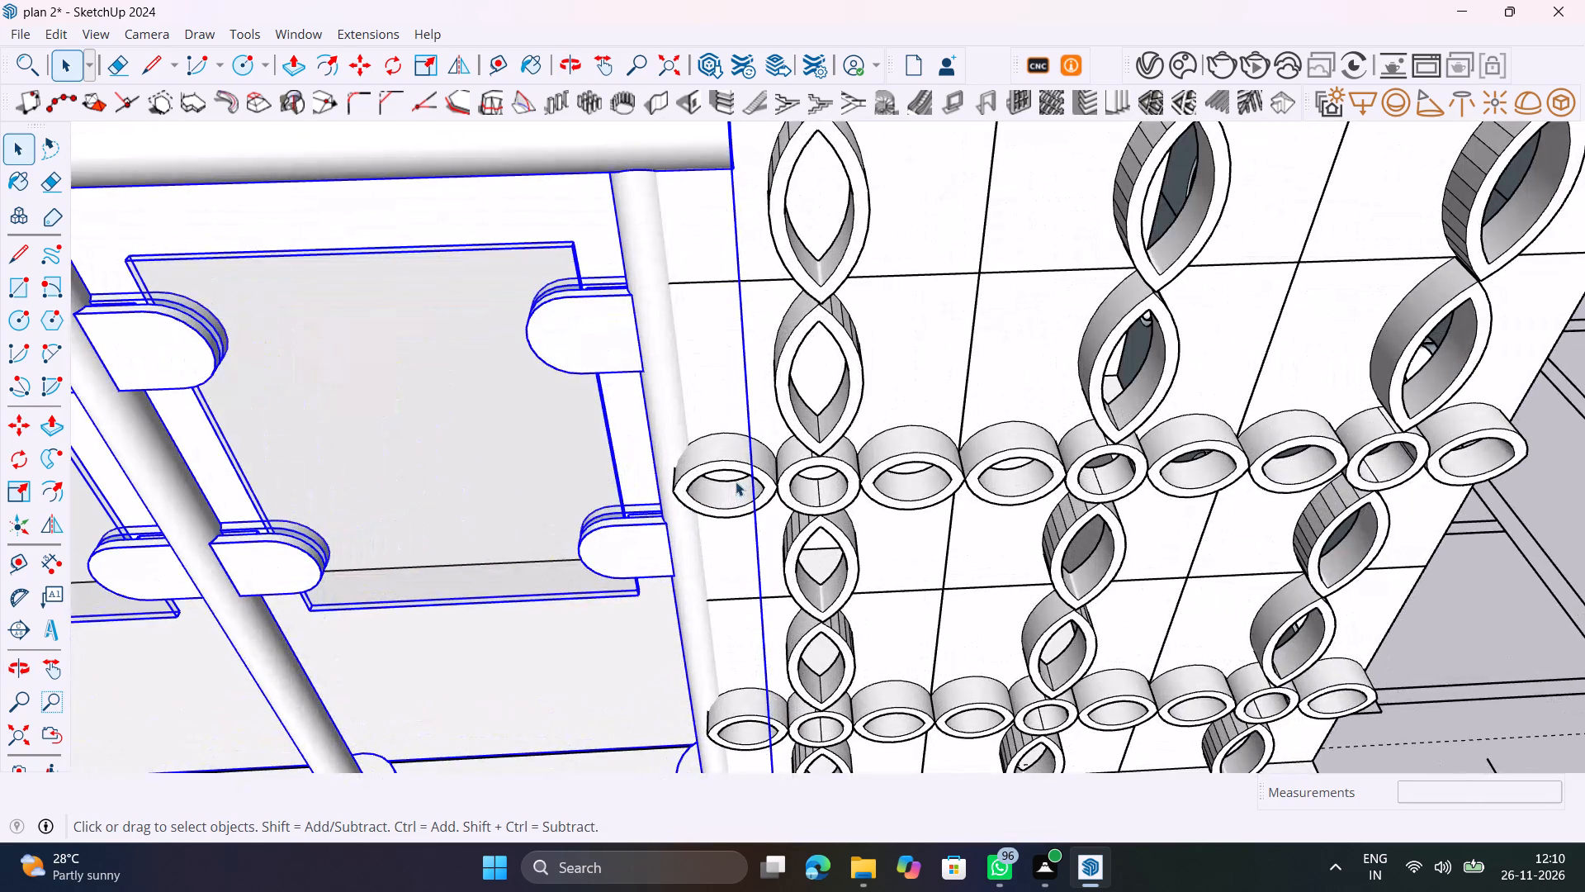
key(s)
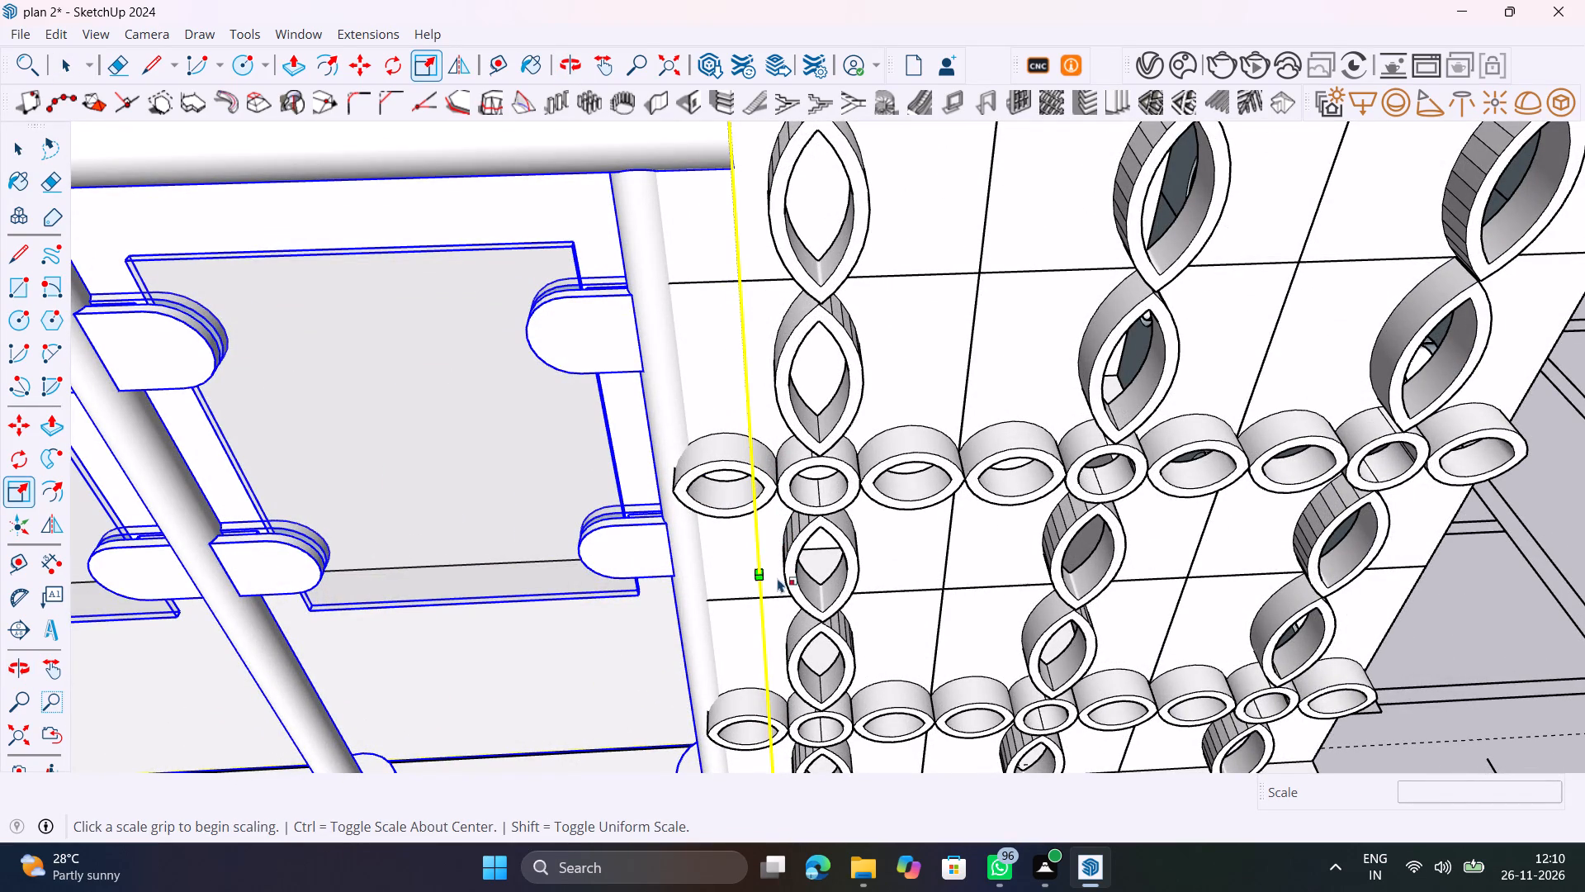
middle_drag(764, 557, 608, 478)
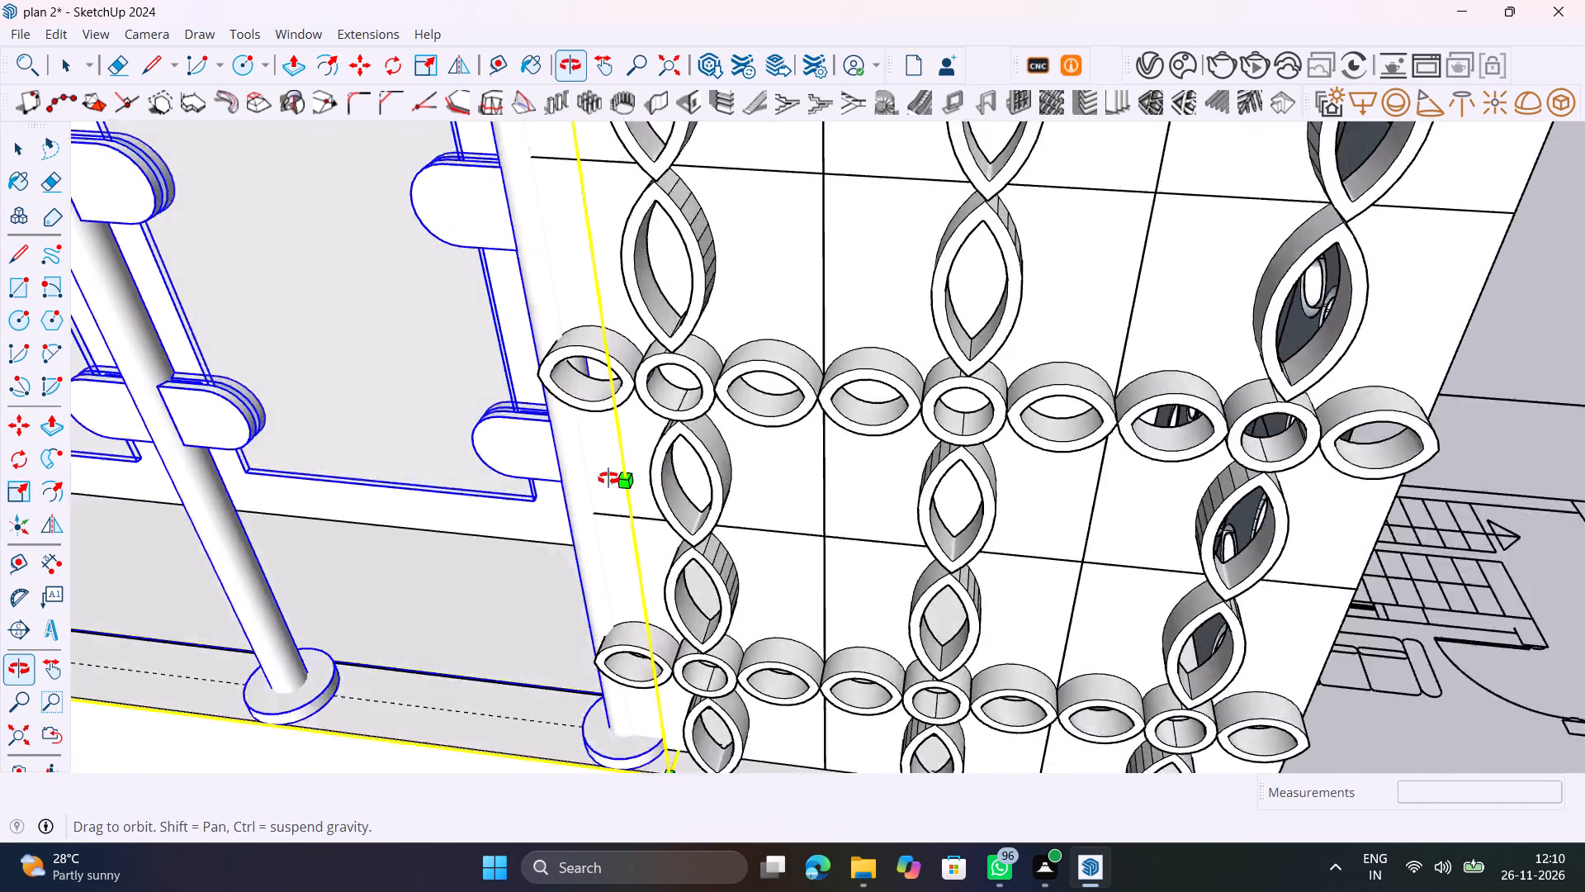
middle_drag(608, 478, 532, 420)
scroll(530, 421, up, 1)
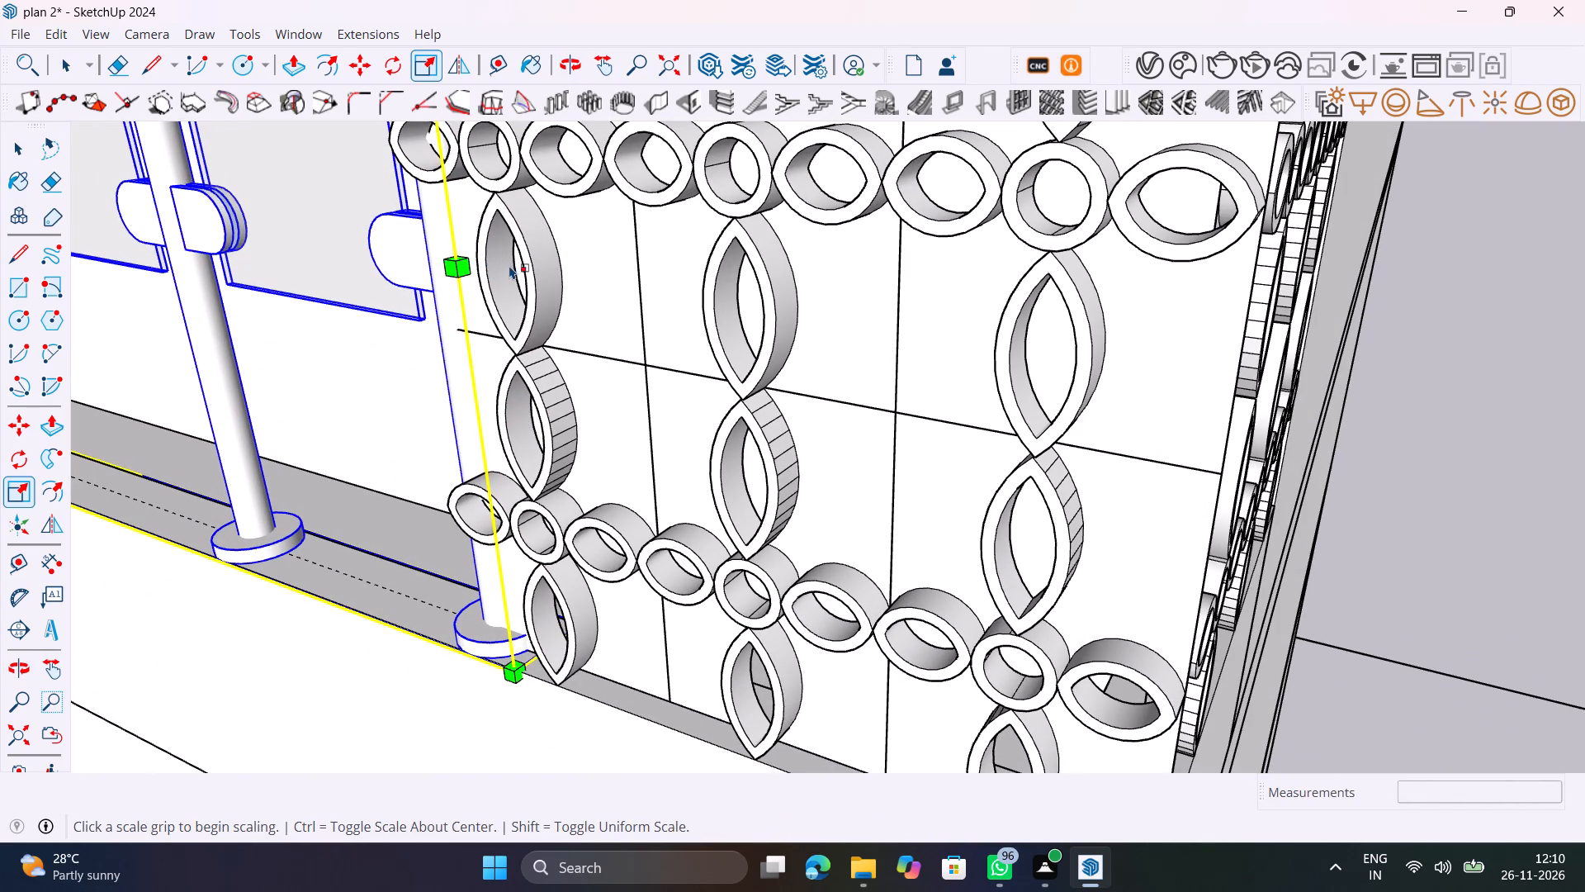
middle_drag(493, 268, 679, 361)
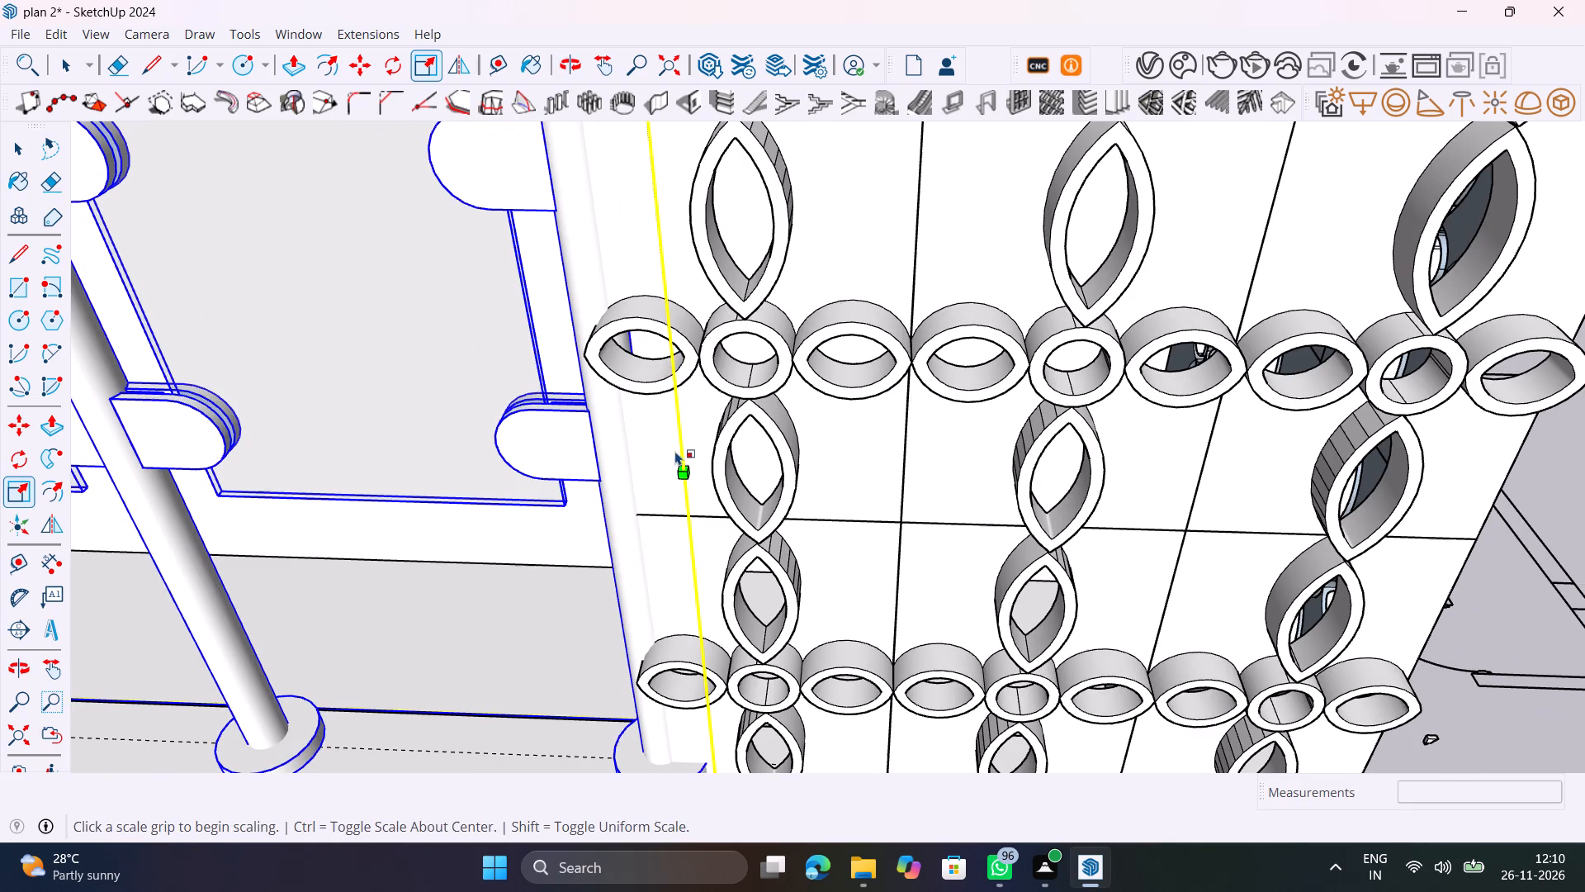
scroll(679, 453, up, 1)
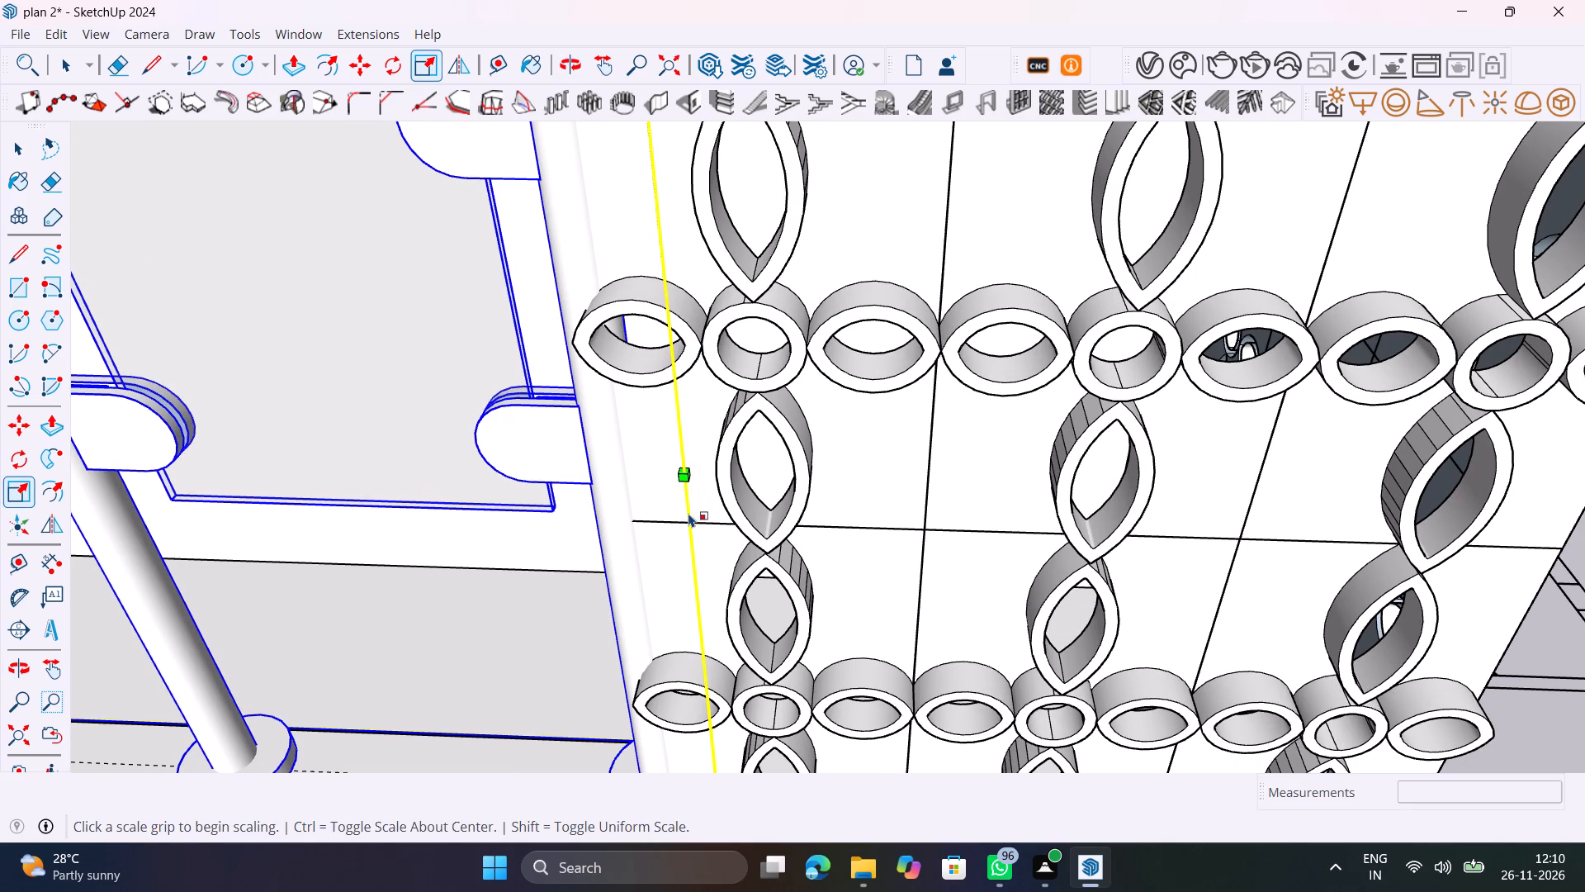
middle_drag(688, 513, 104, 466)
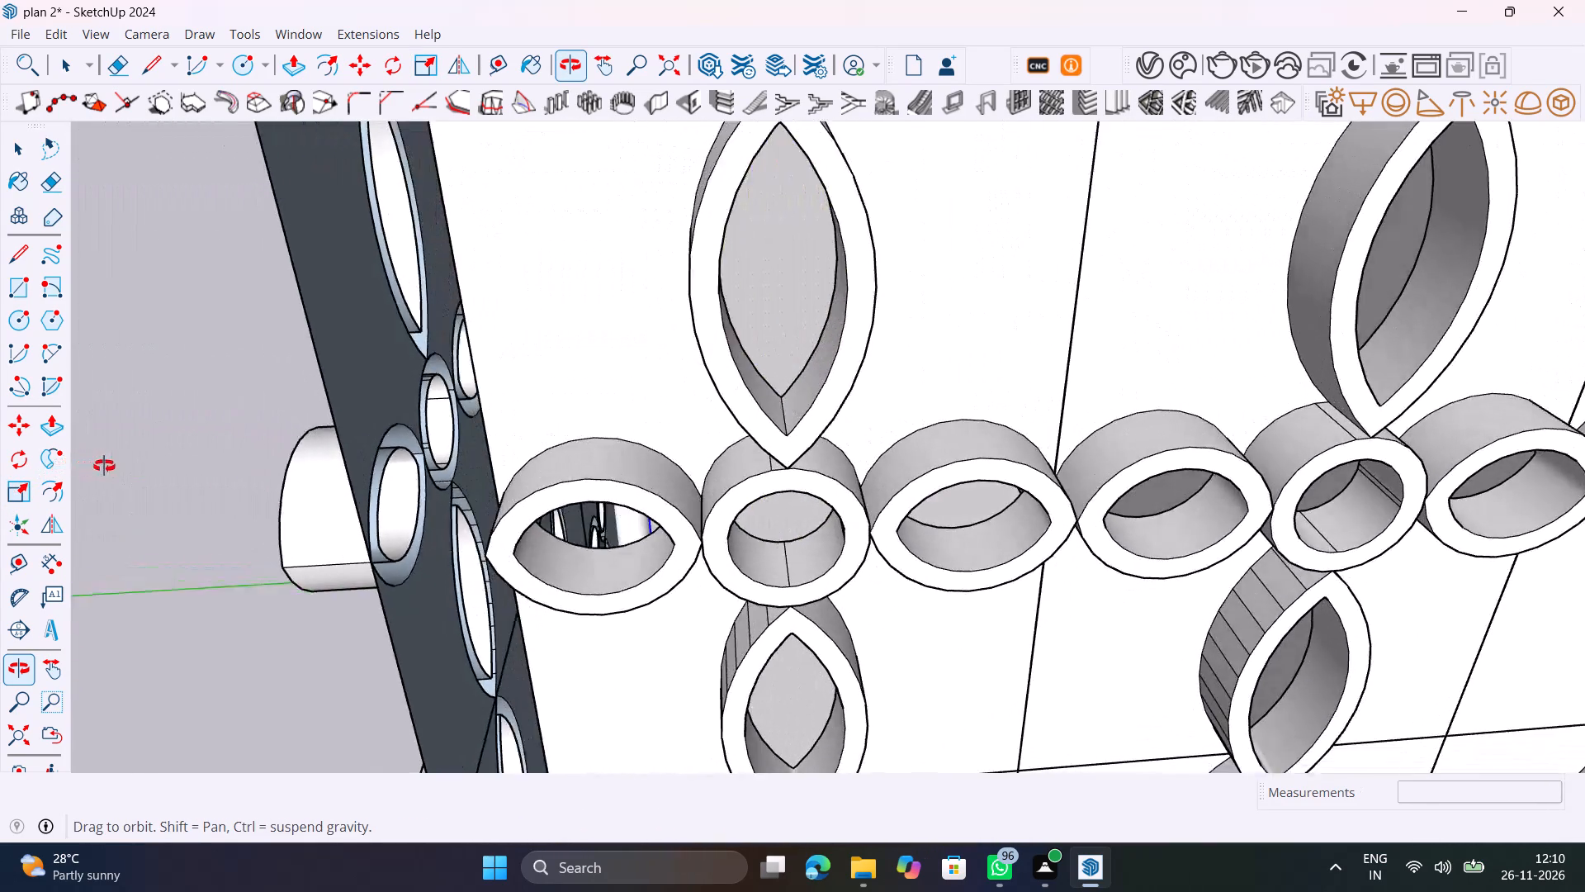
middle_drag(104, 466, 118, 467)
middle_drag(394, 420, 506, 413)
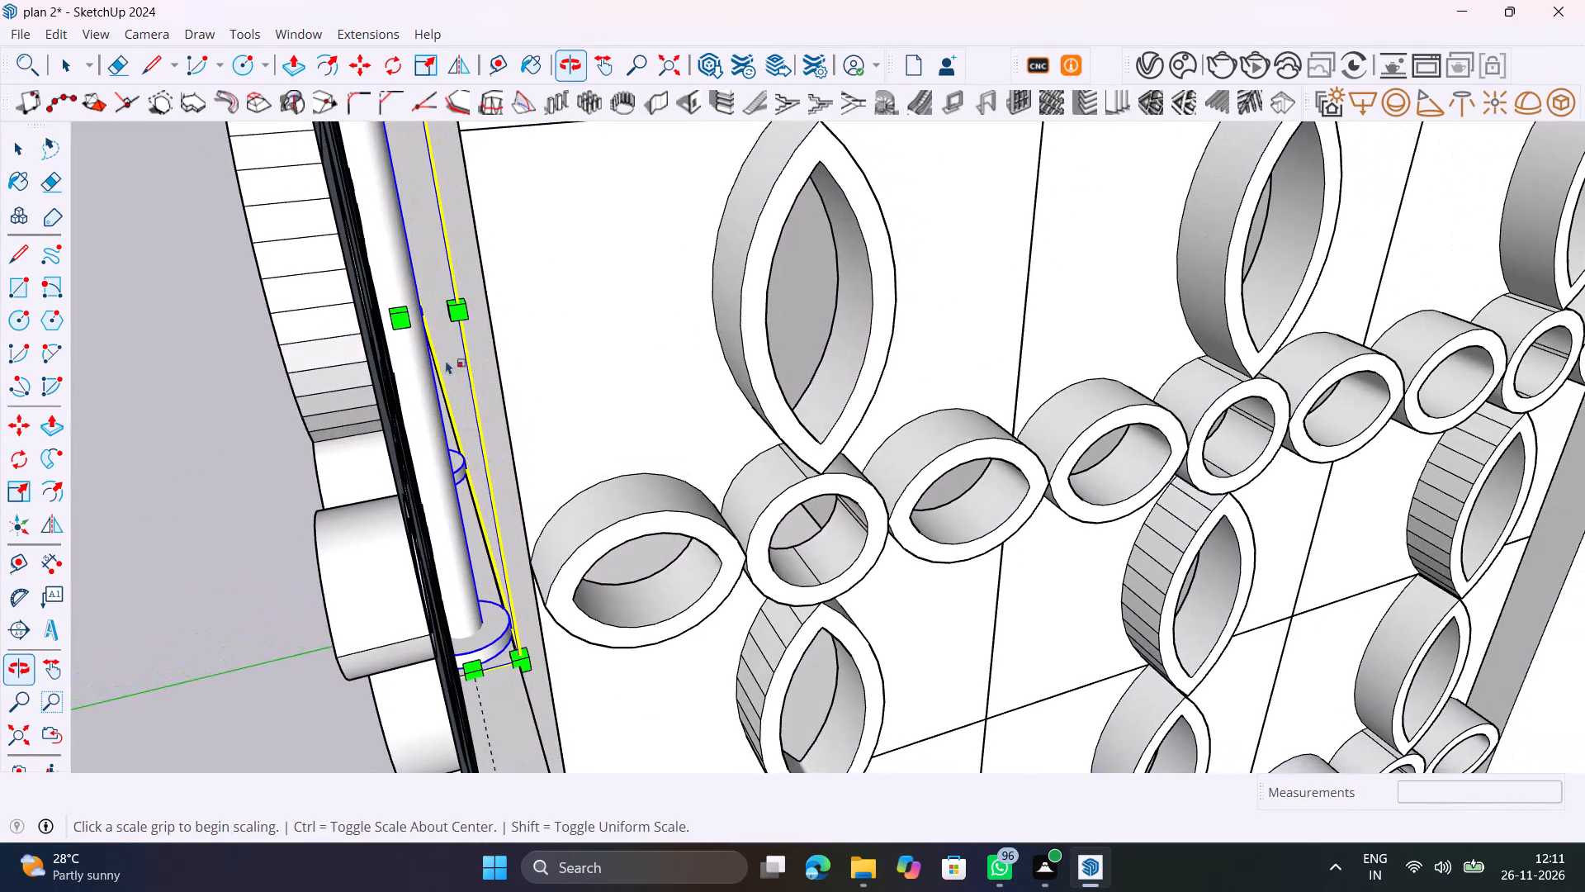
click(400, 316)
middle_drag(415, 320, 903, 362)
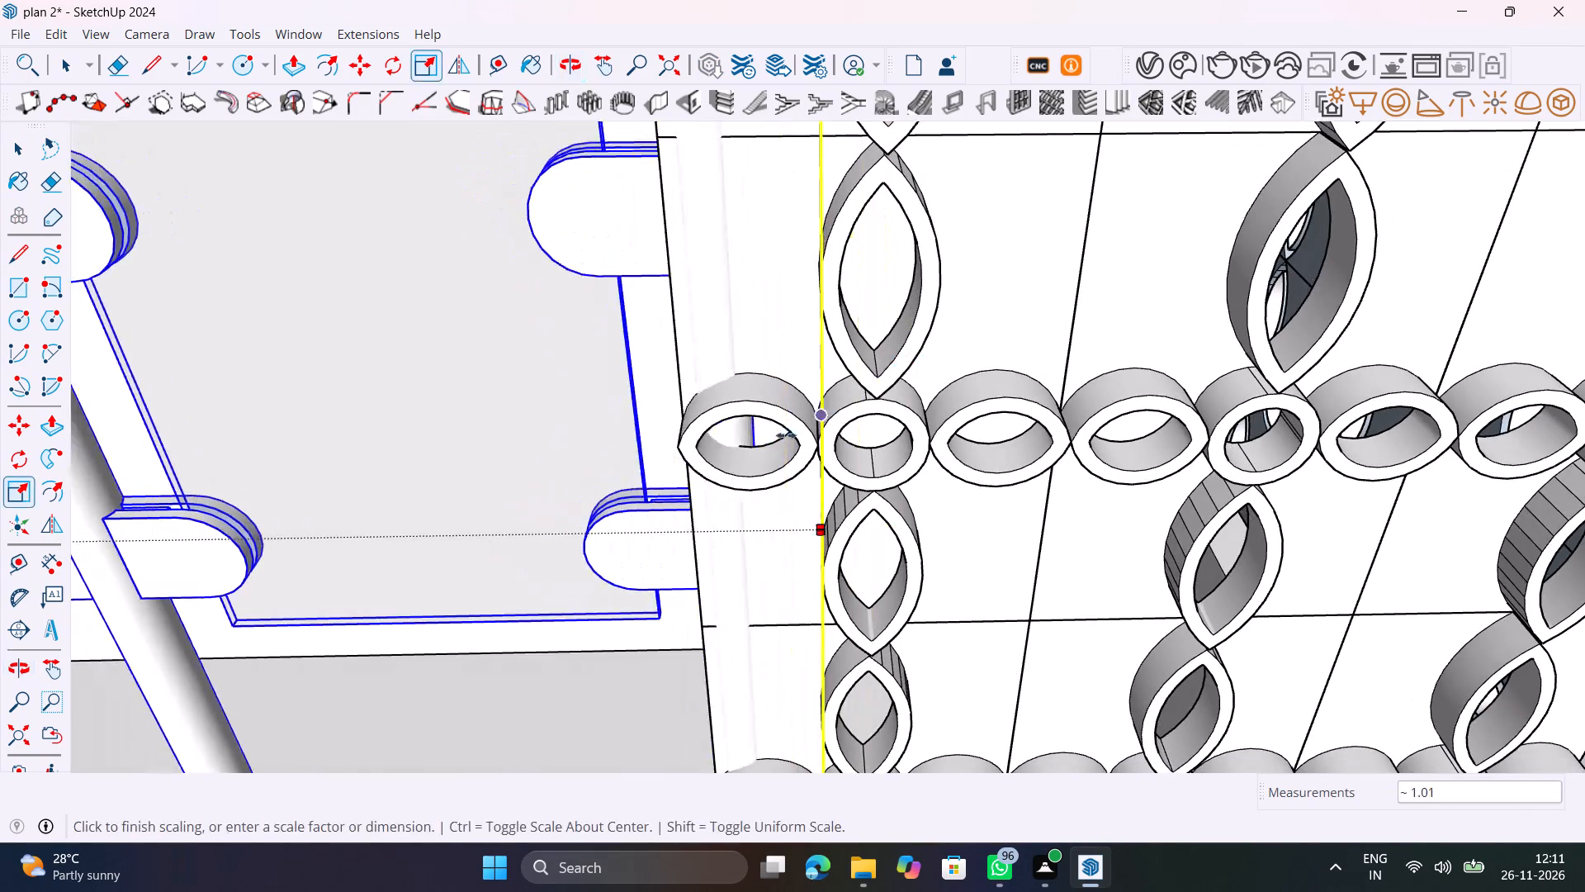
click(689, 511)
scroll(759, 486, down, 3)
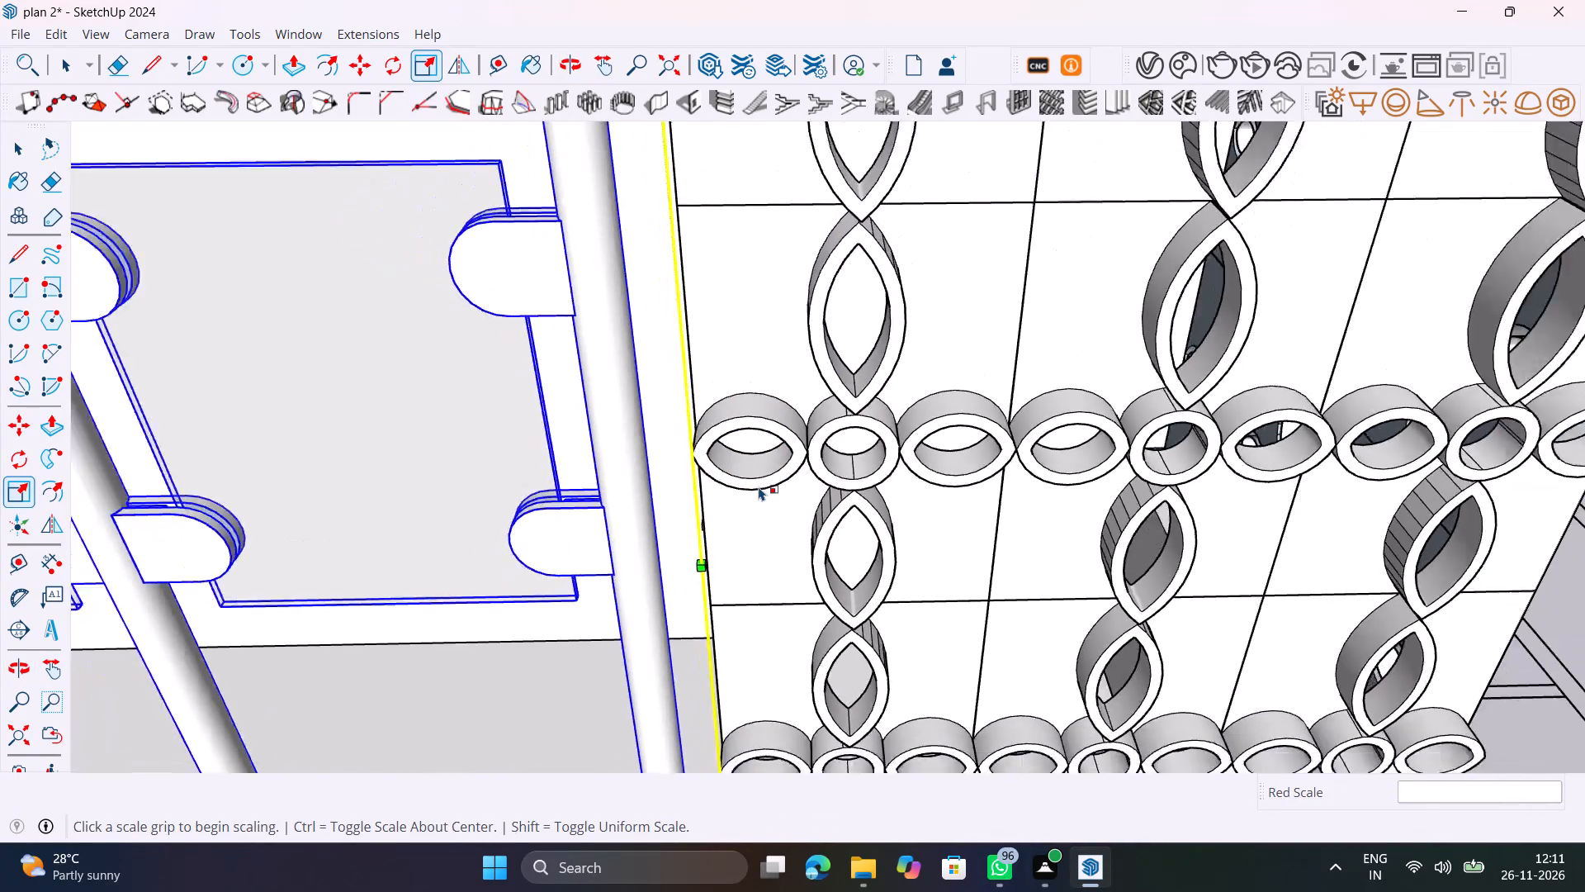
scroll(759, 486, down, 14)
key(space)
click(1156, 306)
Save the plan 2 model with both balcony railings fitted.
scroll(977, 421, down, 3)
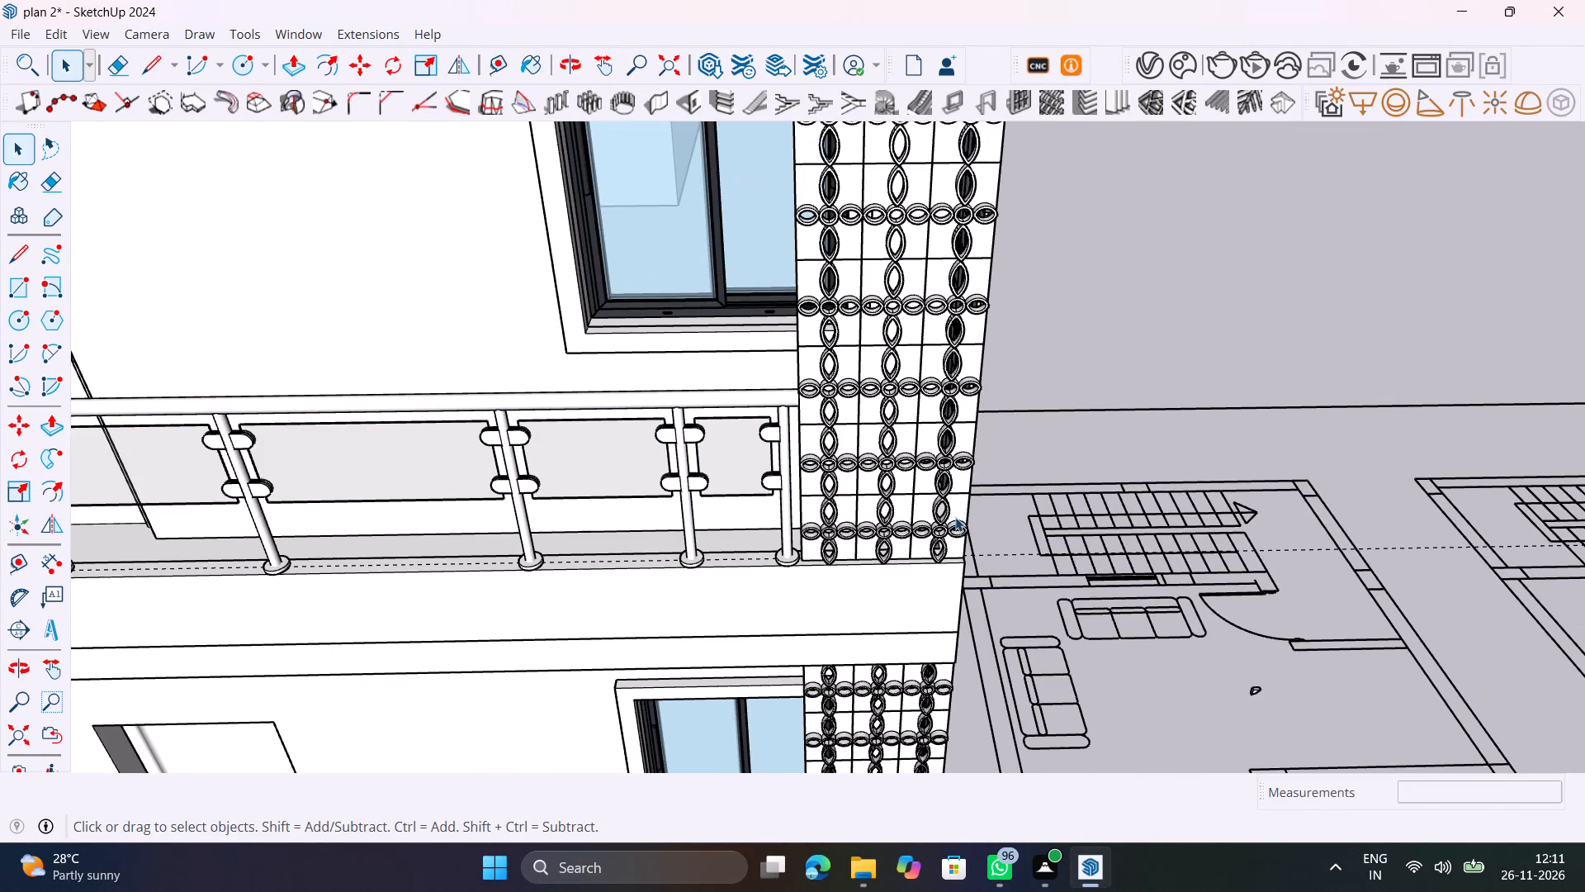
middle_drag(955, 517, 1028, 368)
scroll(1019, 368, down, 5)
middle_drag(951, 589, 857, 582)
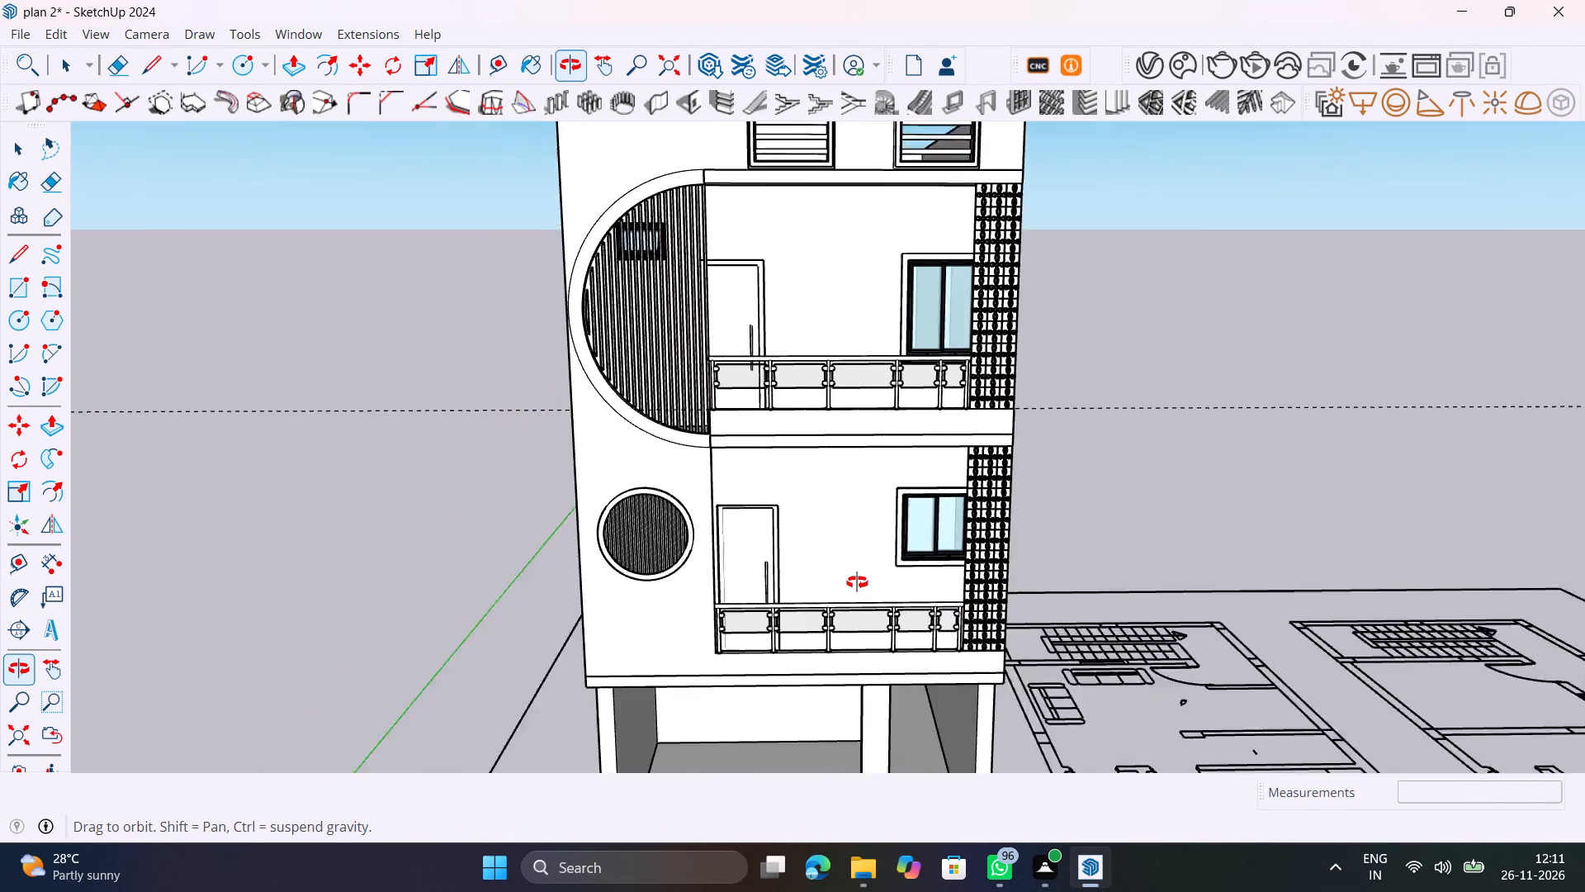
middle_drag(857, 582, 684, 558)
scroll(708, 541, down, 3)
shift+middle_drag(718, 564, 551, 574)
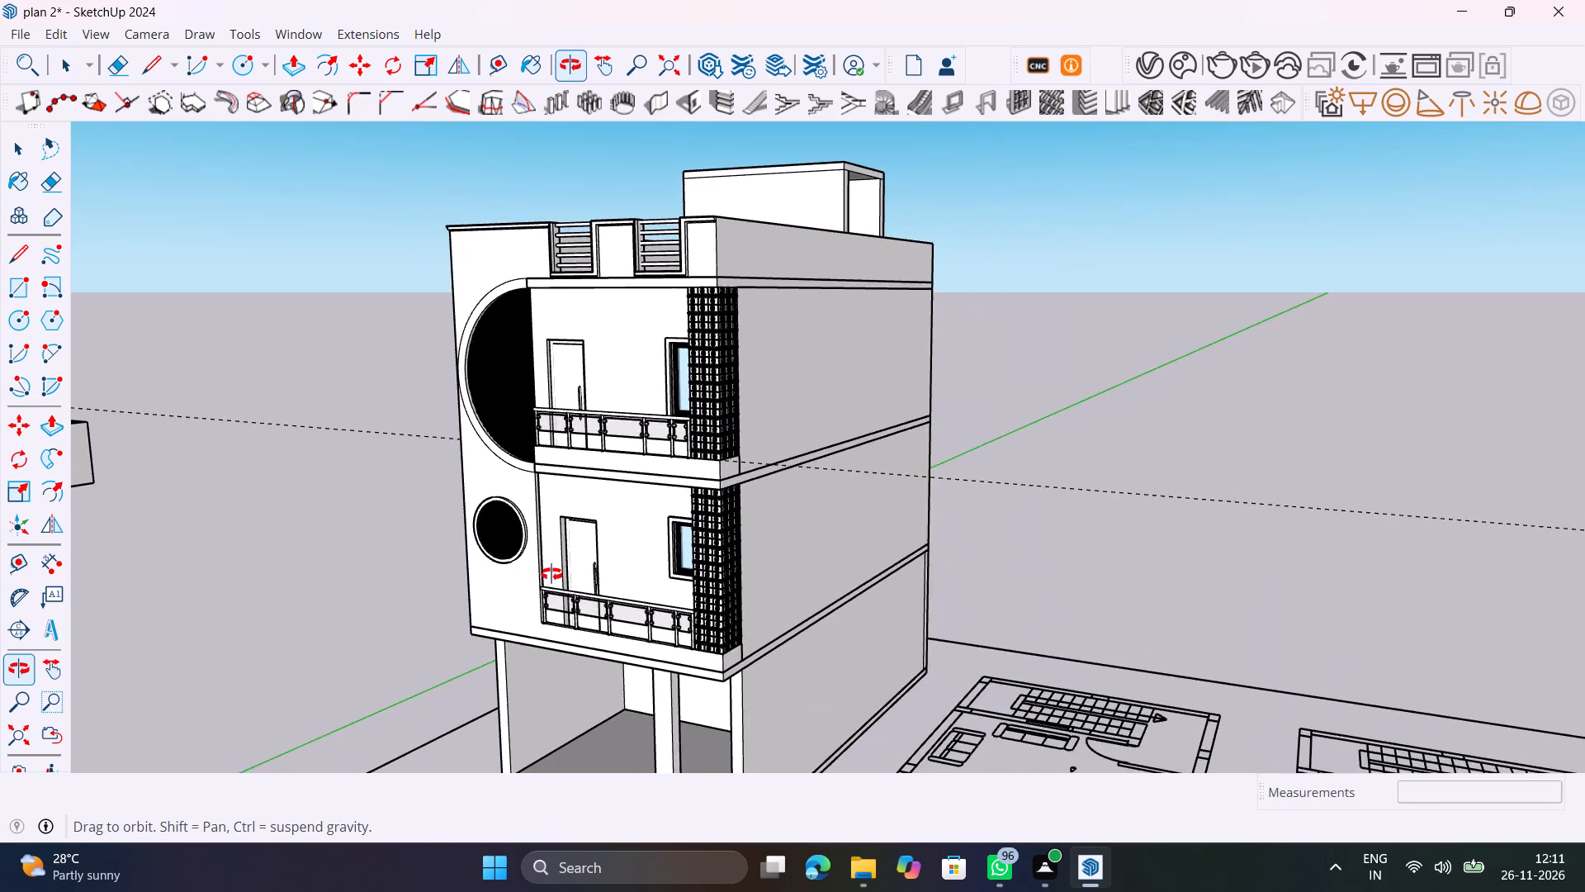
shift+middle_drag(551, 574, 679, 548)
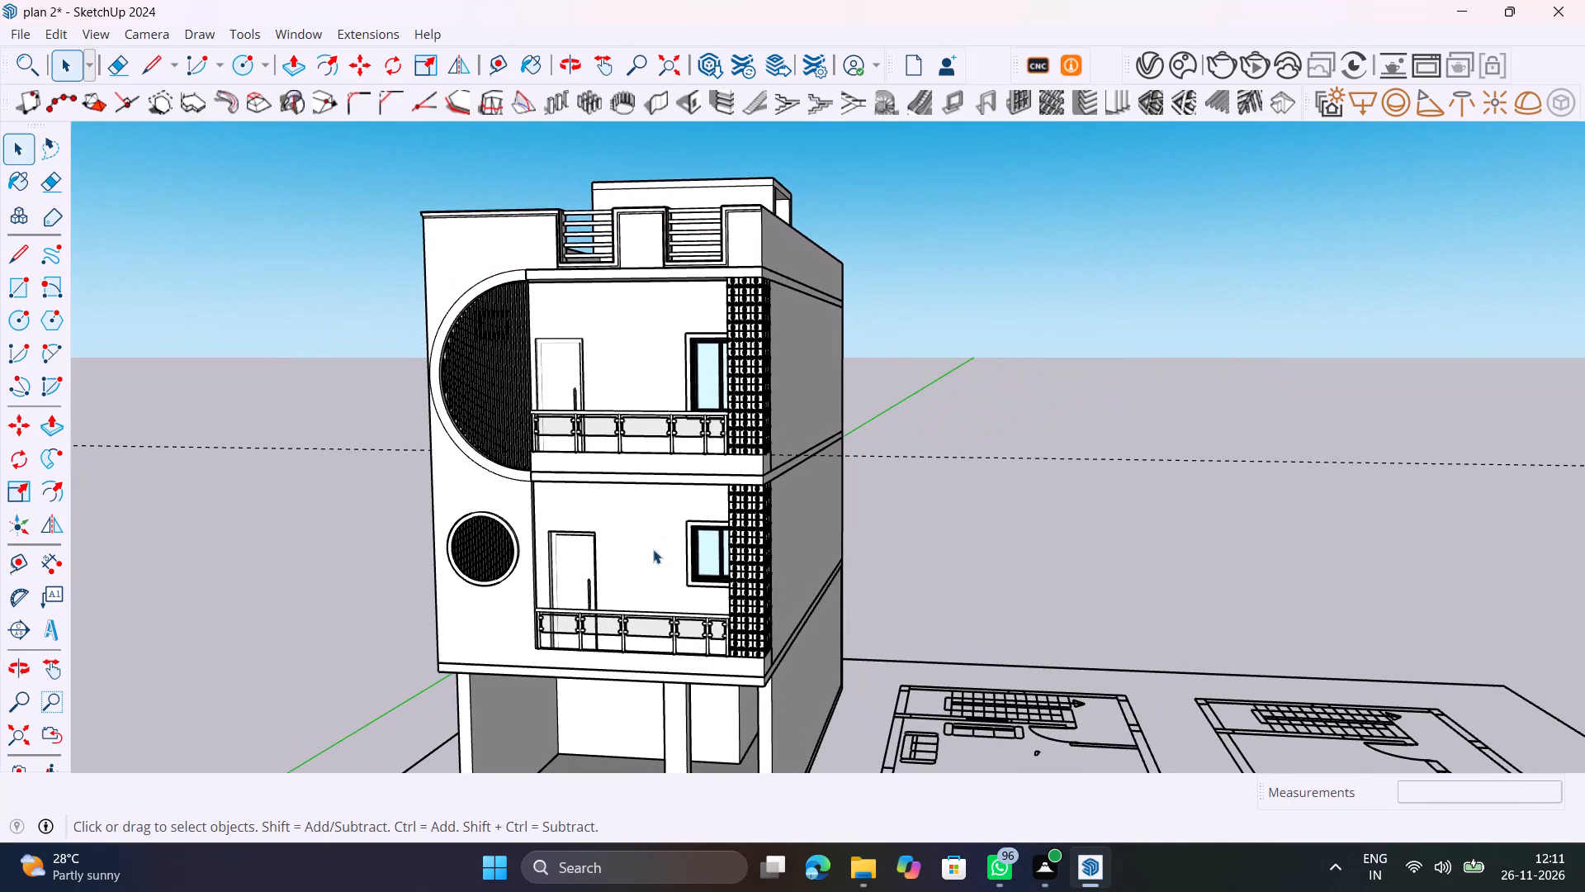
key(ctrl+s)
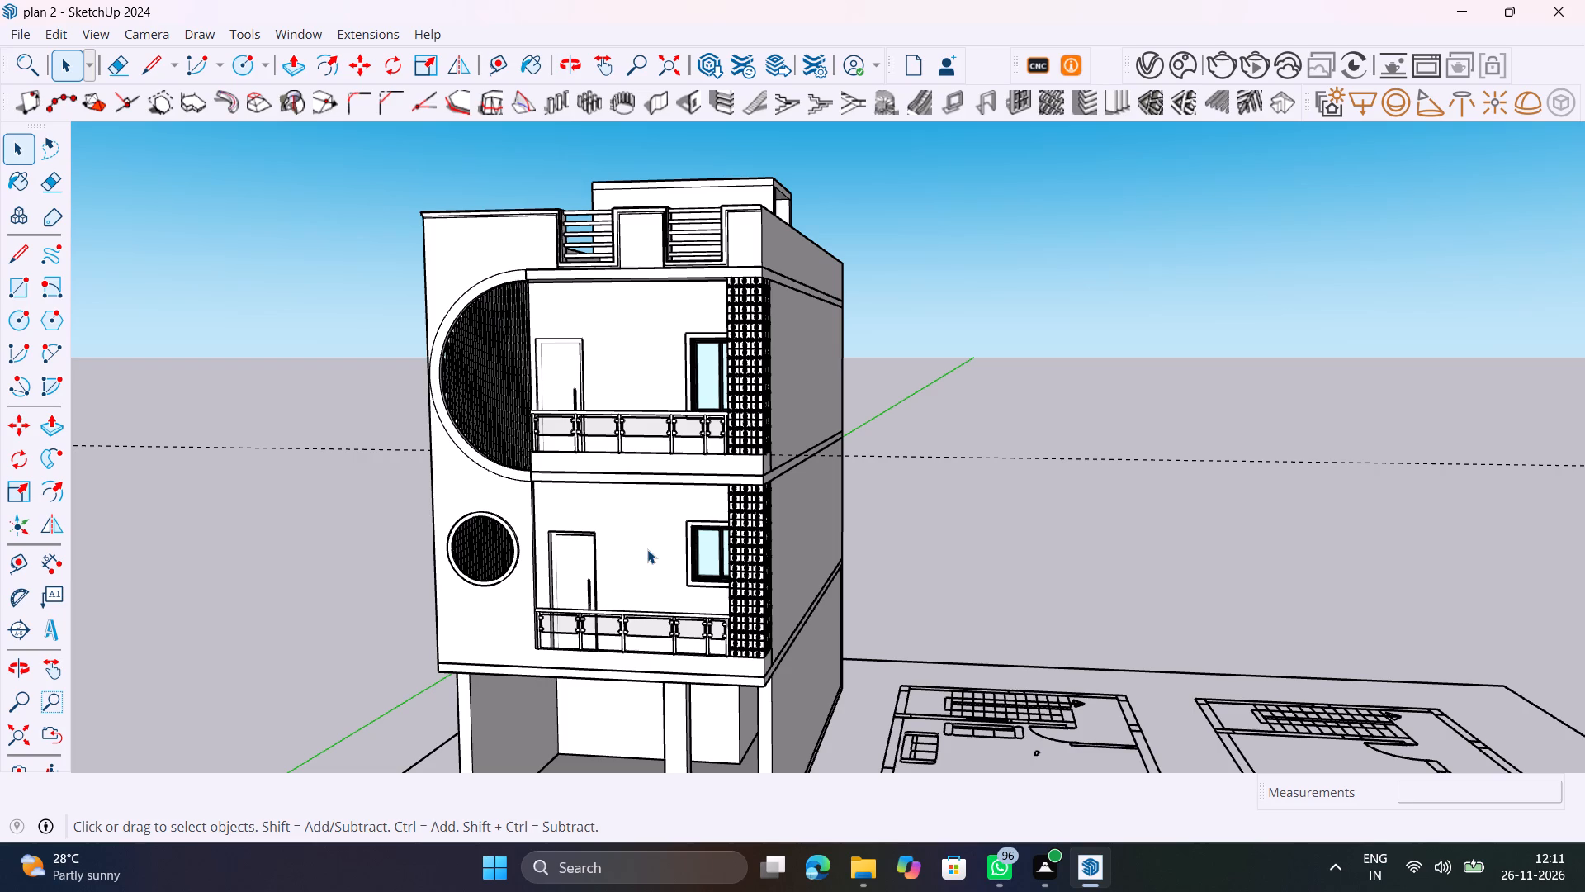
Inspect both balconies' railings, the lattice screens and the round louvre opening from the side and front.
middle_drag(677, 483, 254, 630)
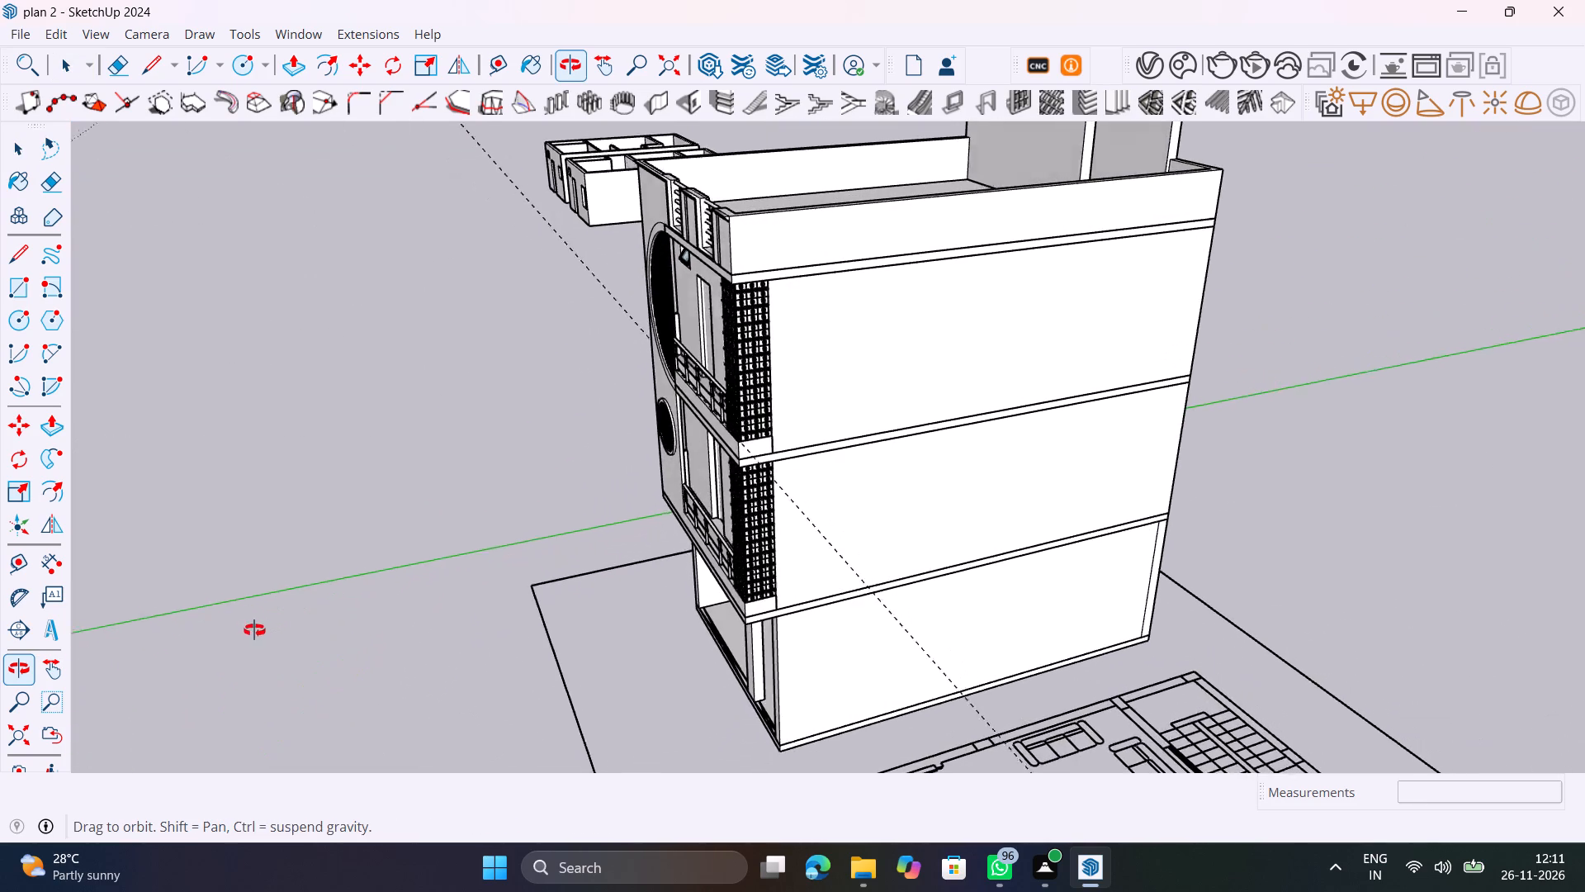
middle_drag(254, 630, 246, 631)
scroll(731, 451, up, 11)
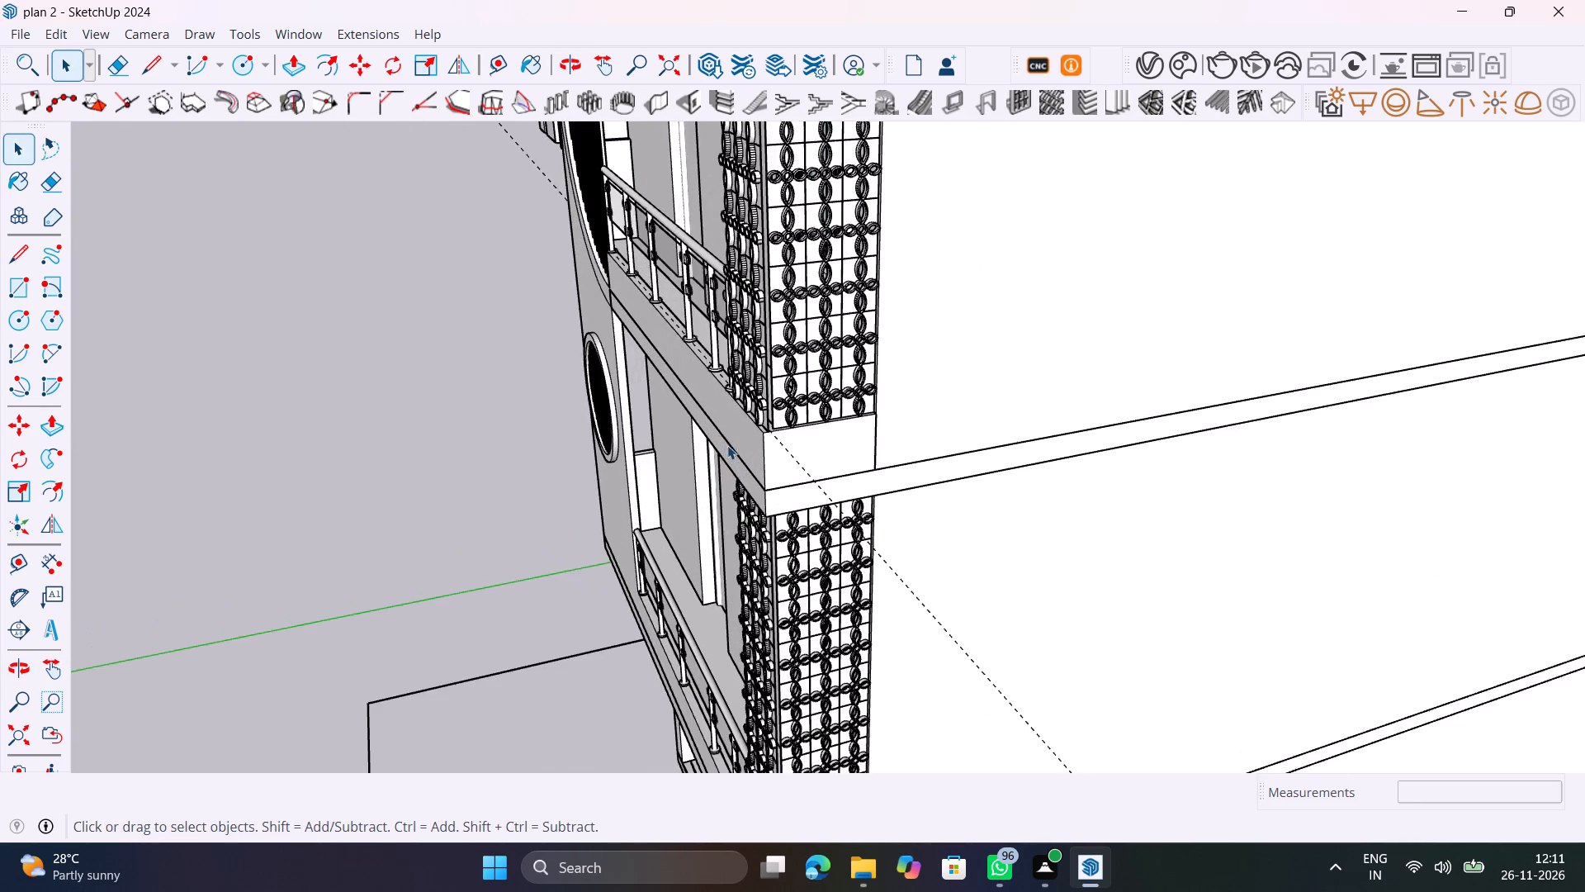
middle_drag(755, 461, 1081, 527)
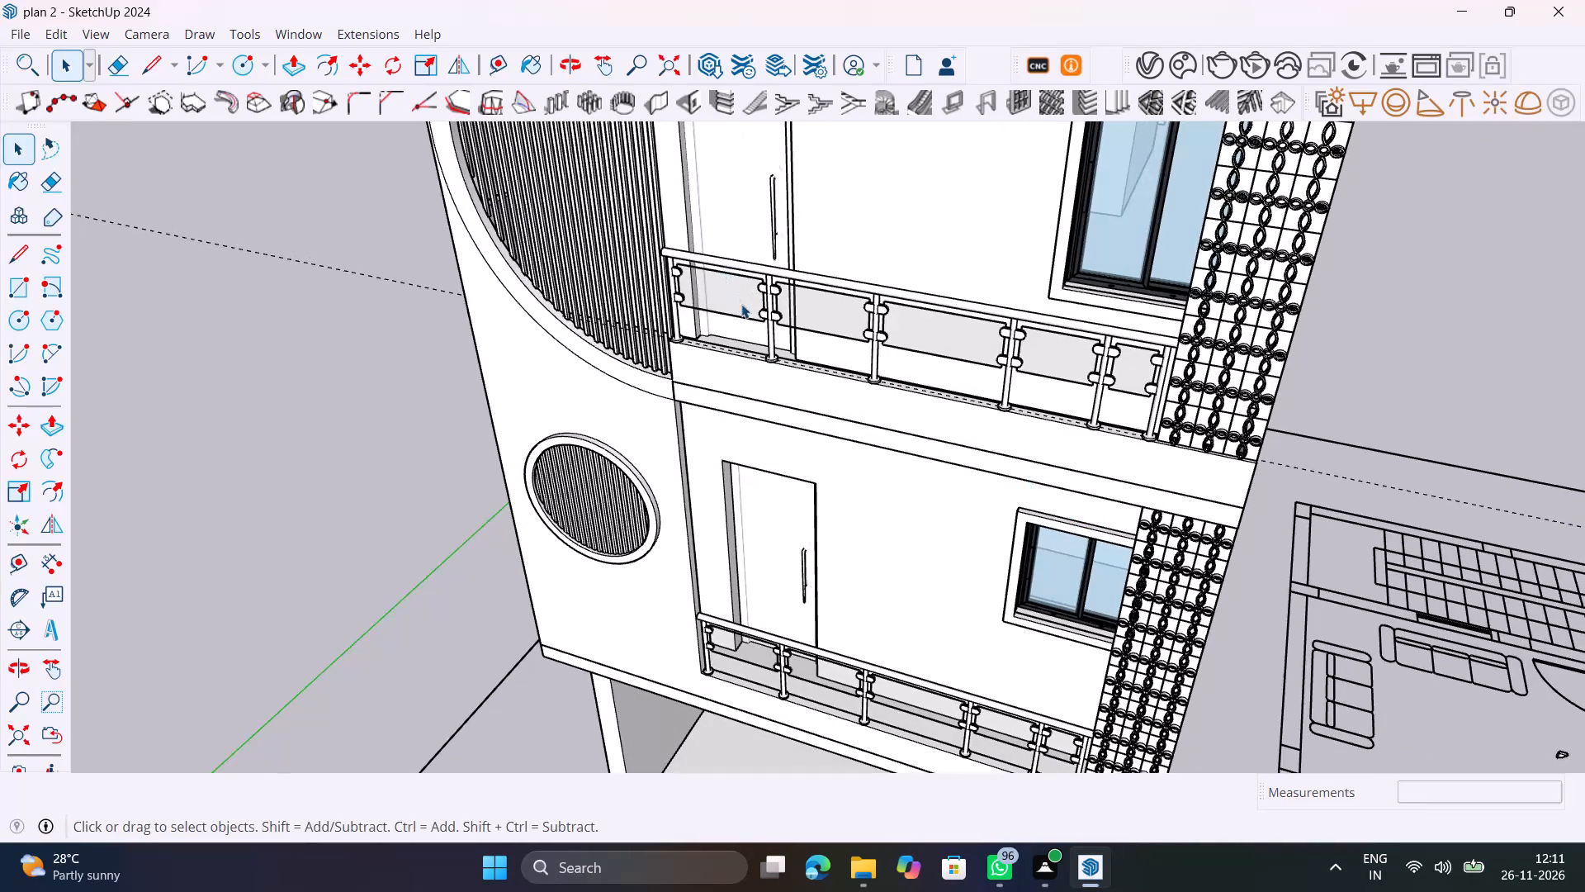
scroll(764, 631, up, 1)
middle_drag(773, 633, 911, 561)
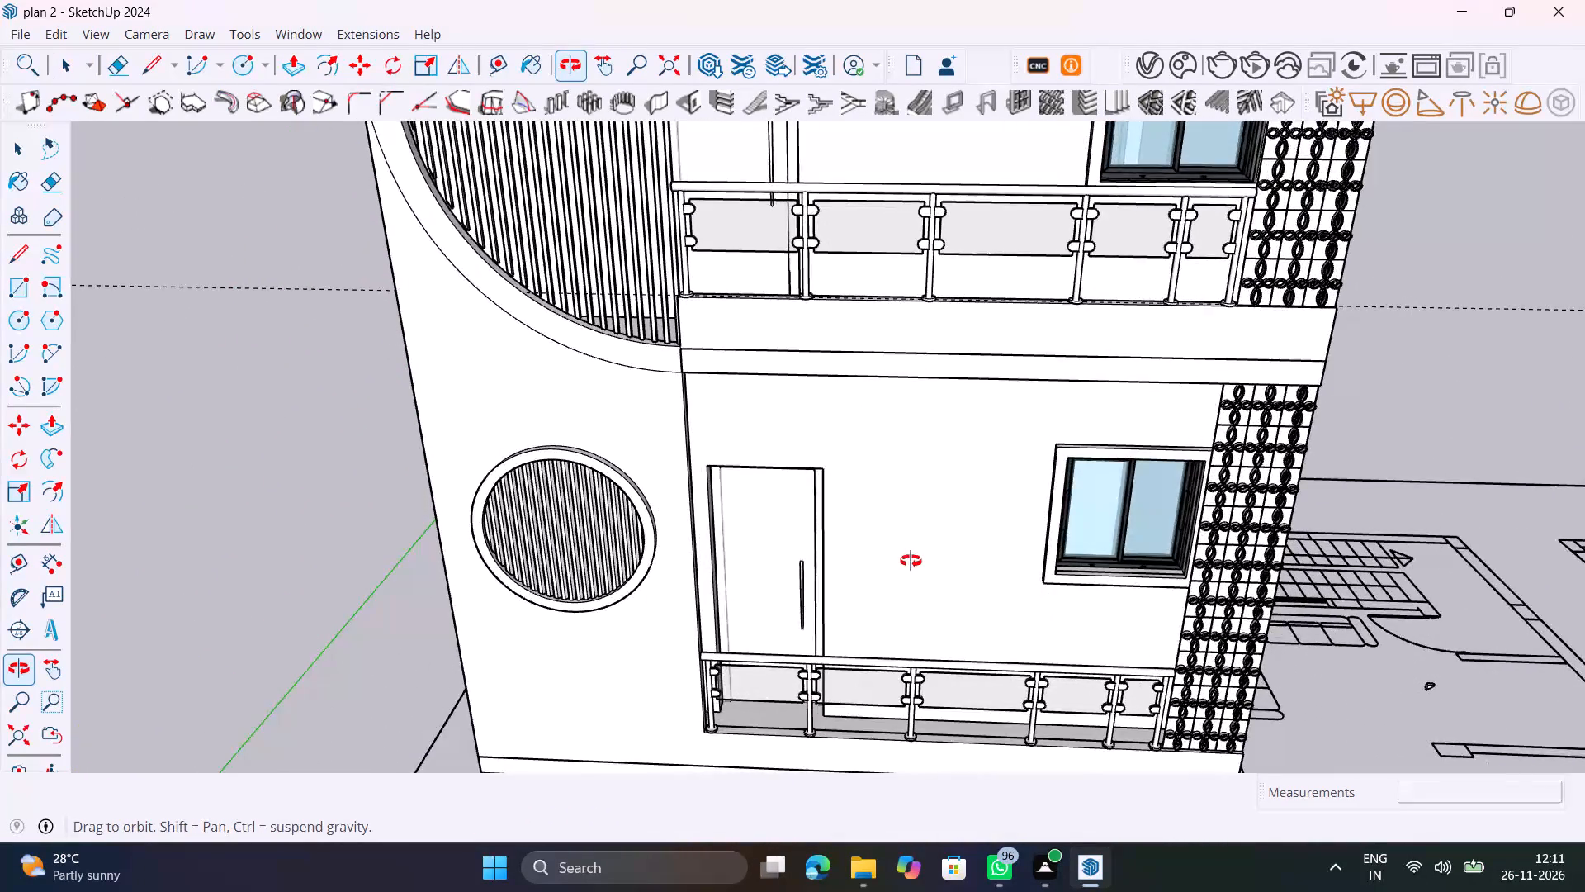
middle_drag(911, 561, 1122, 393)
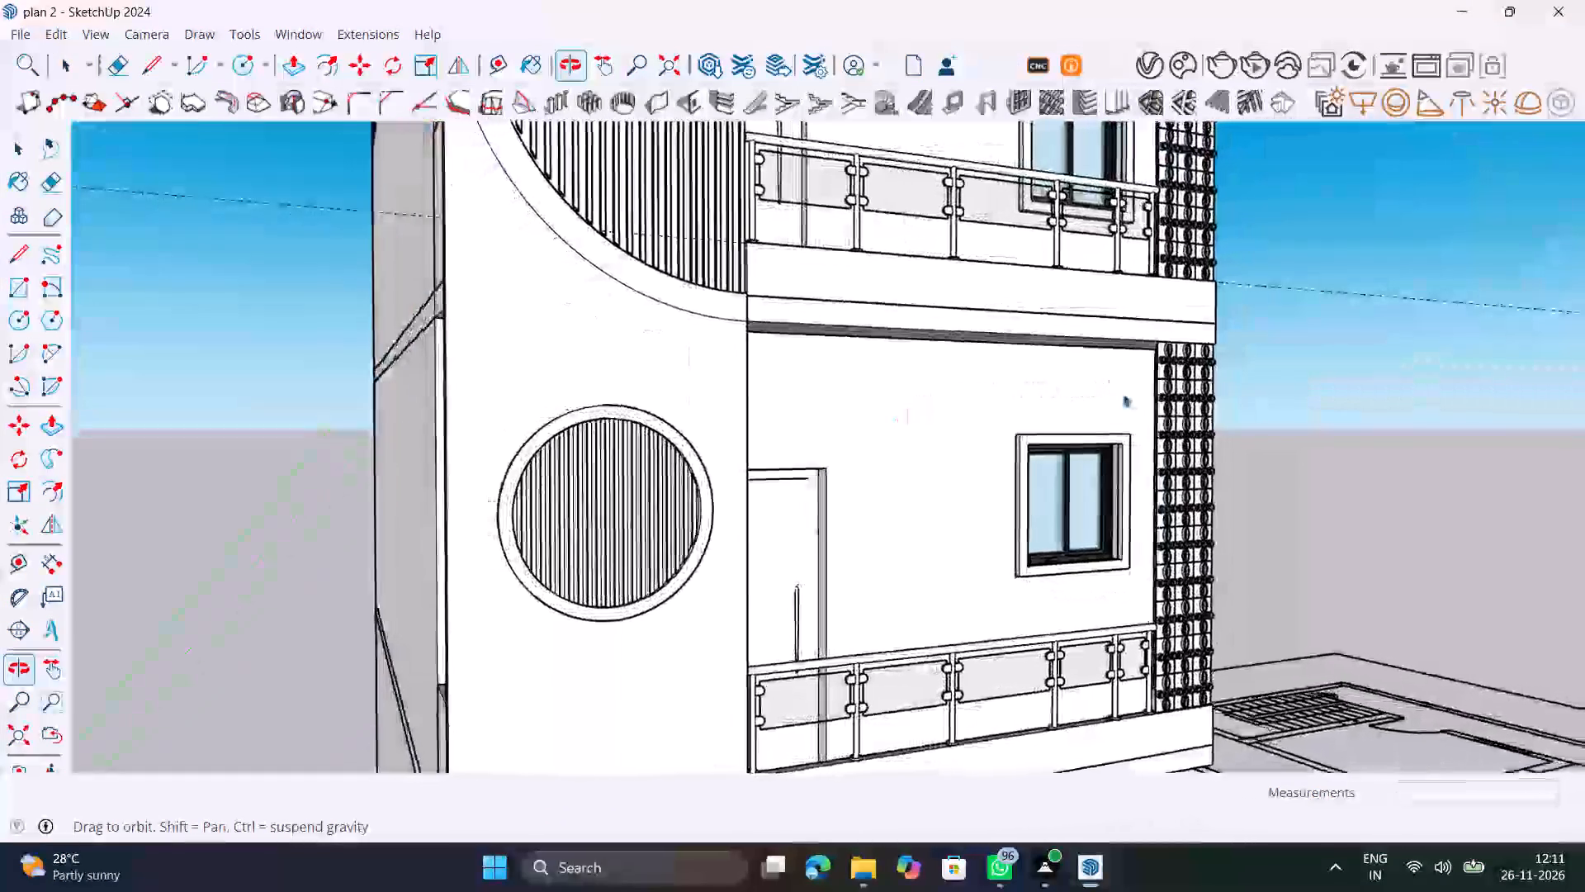
scroll(945, 544, down, 4)
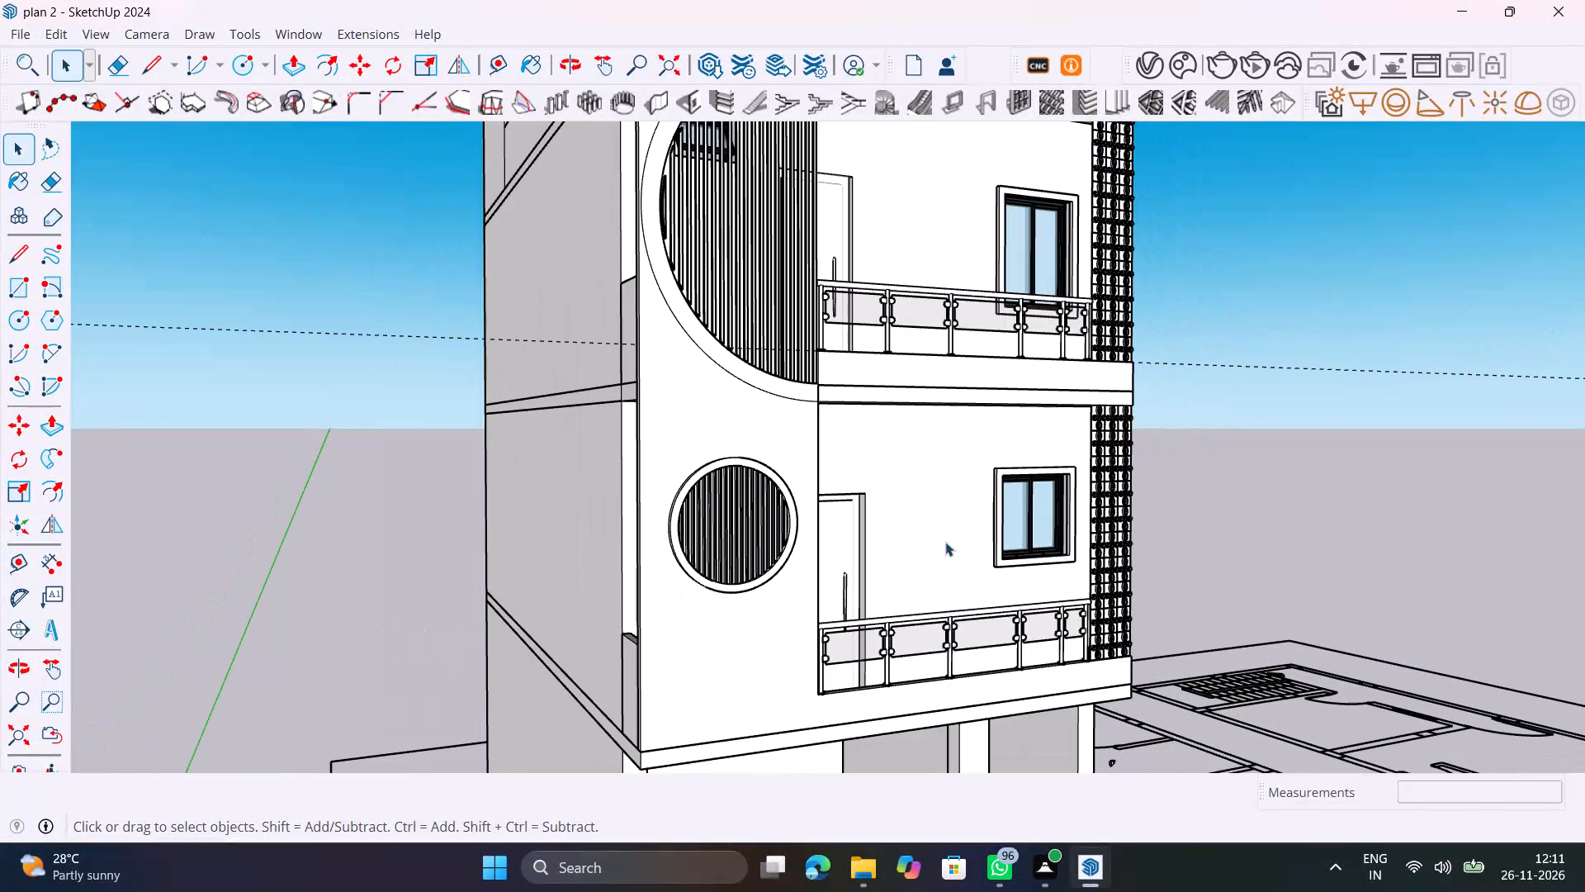
Switch off the SunLight among the V-Ray scene lights and close the Asset Editor.
click(1143, 70)
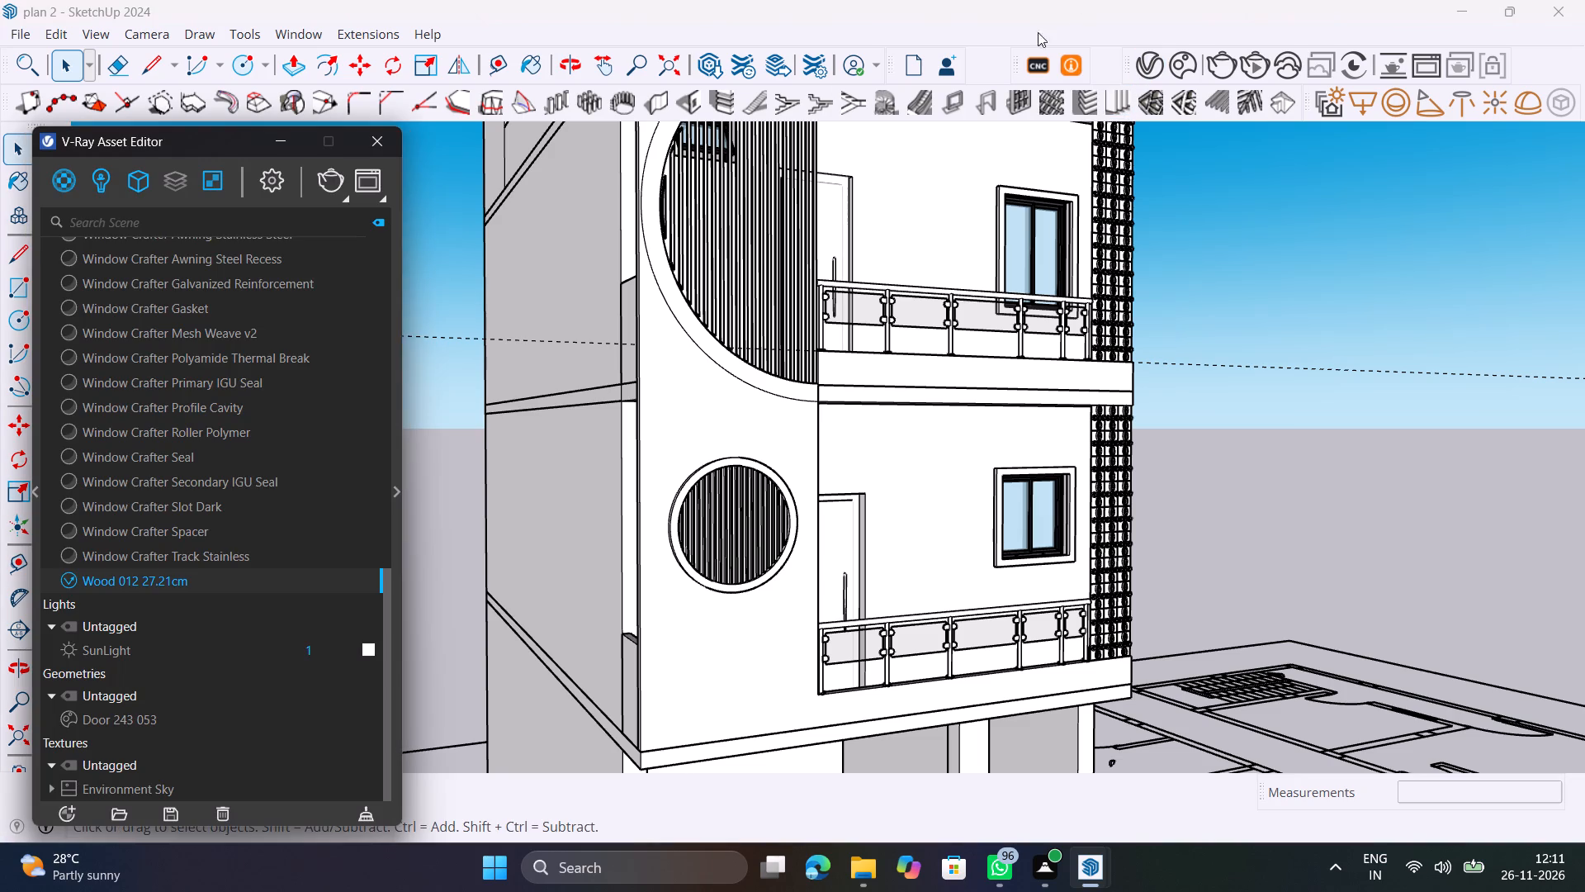
click(101, 176)
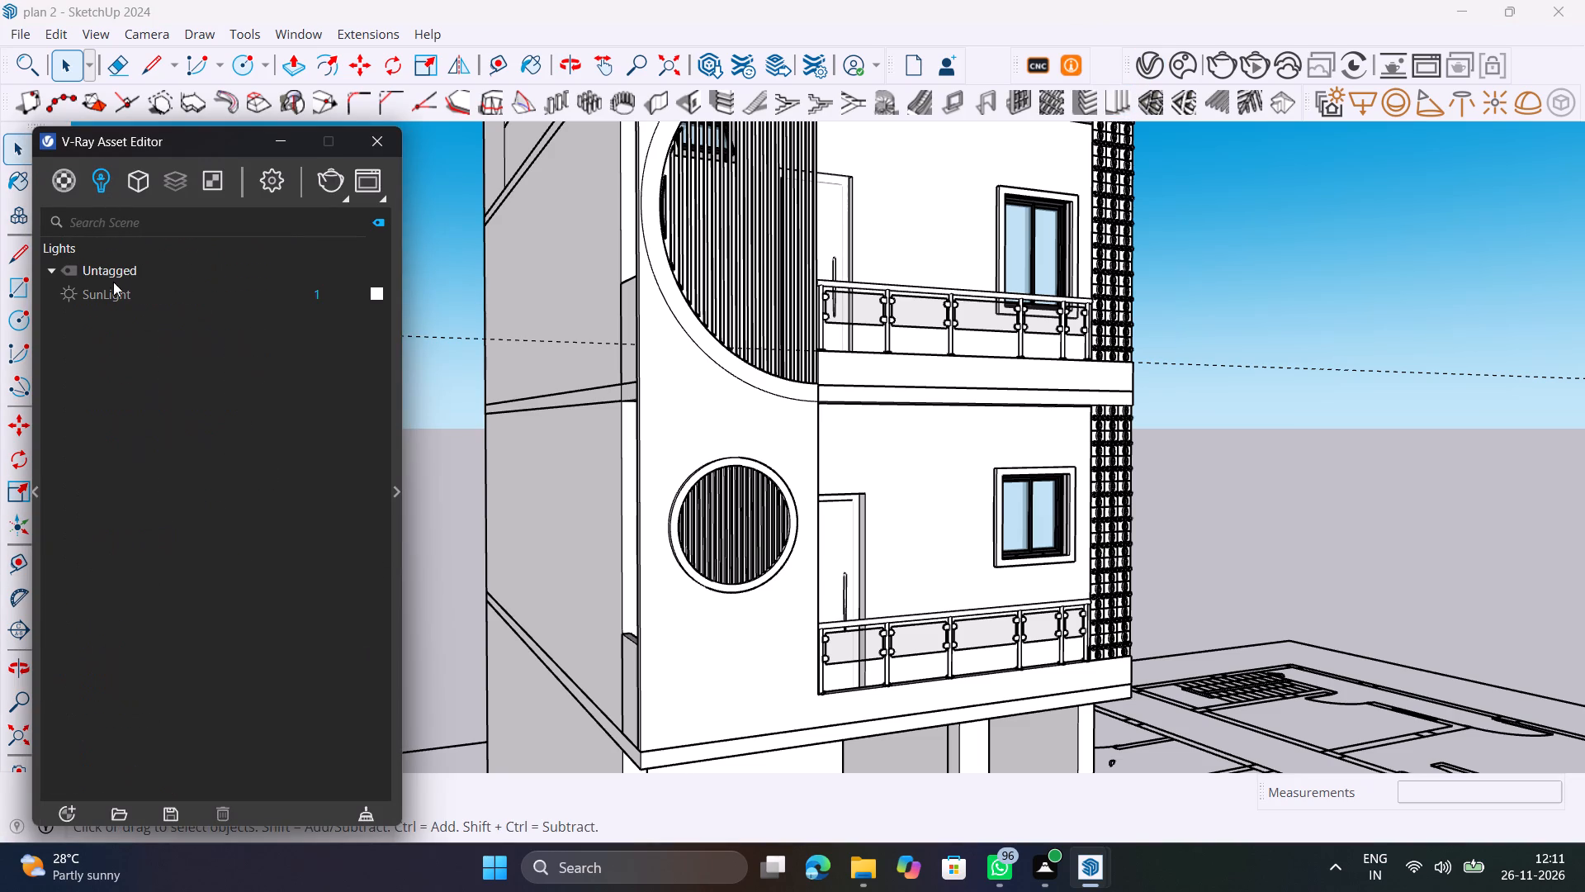
click(67, 295)
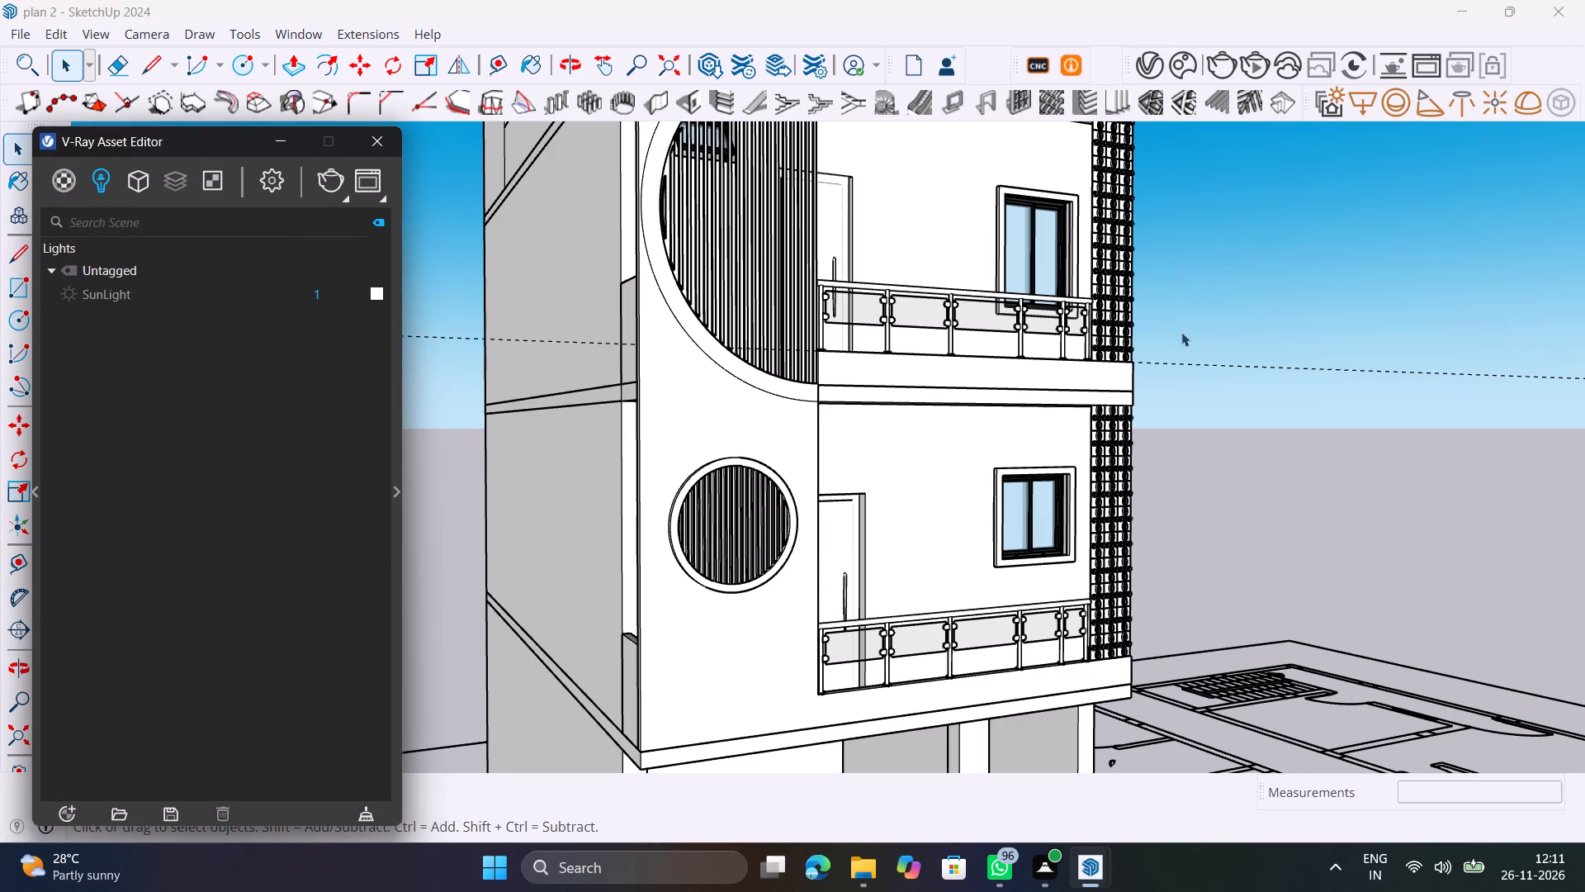
click(1197, 328)
click(377, 145)
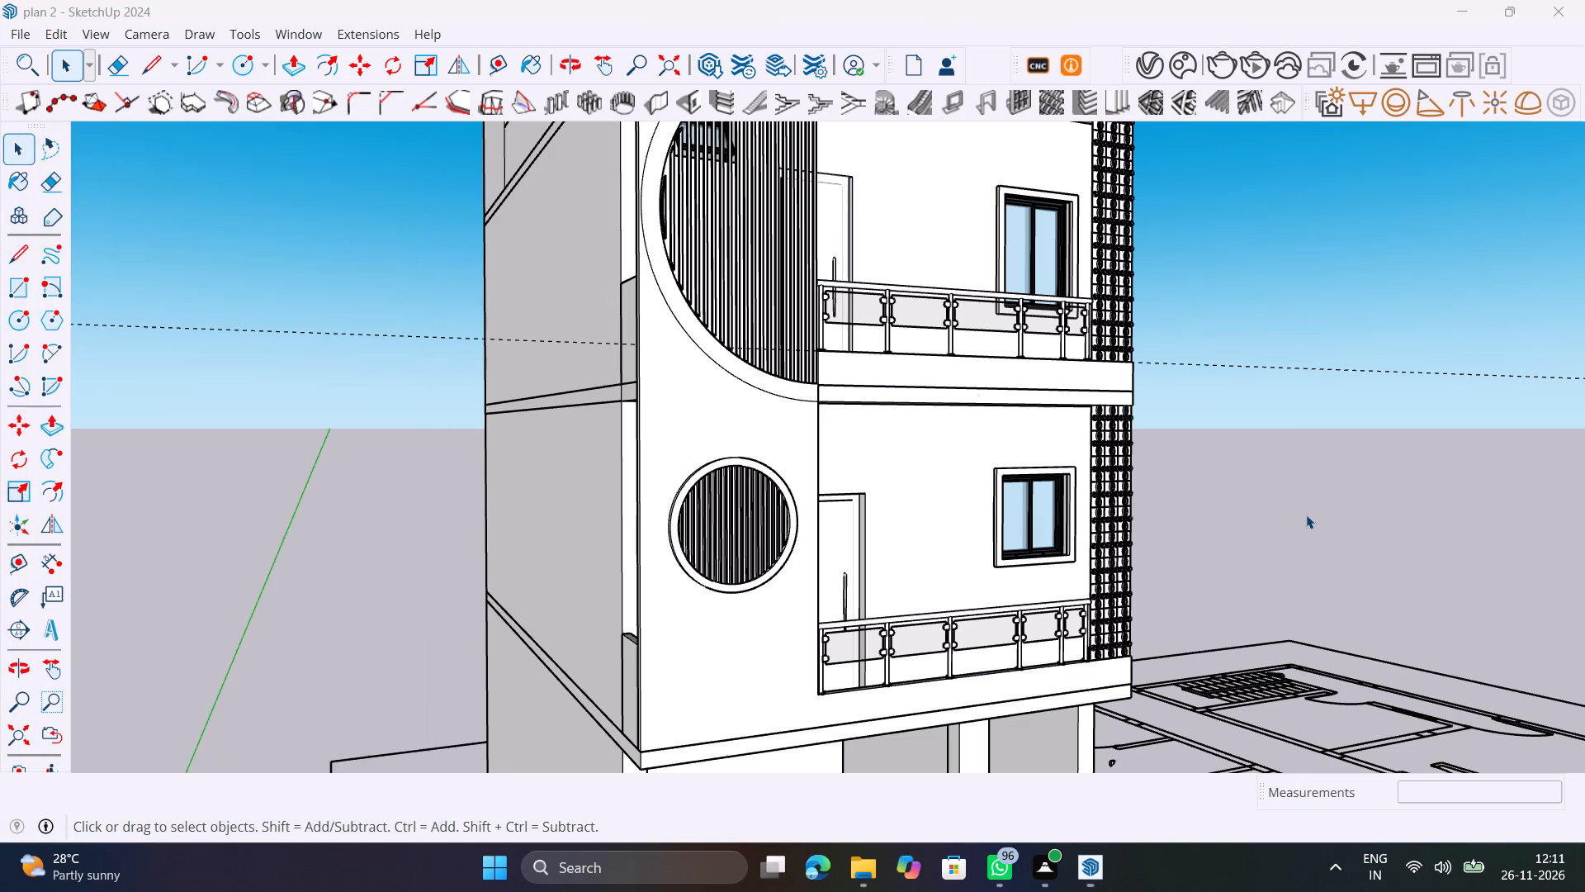
Save the plan 2 model with the whole front facade in view.
scroll(1306, 515, down, 5)
middle_drag(1332, 534, 798, 487)
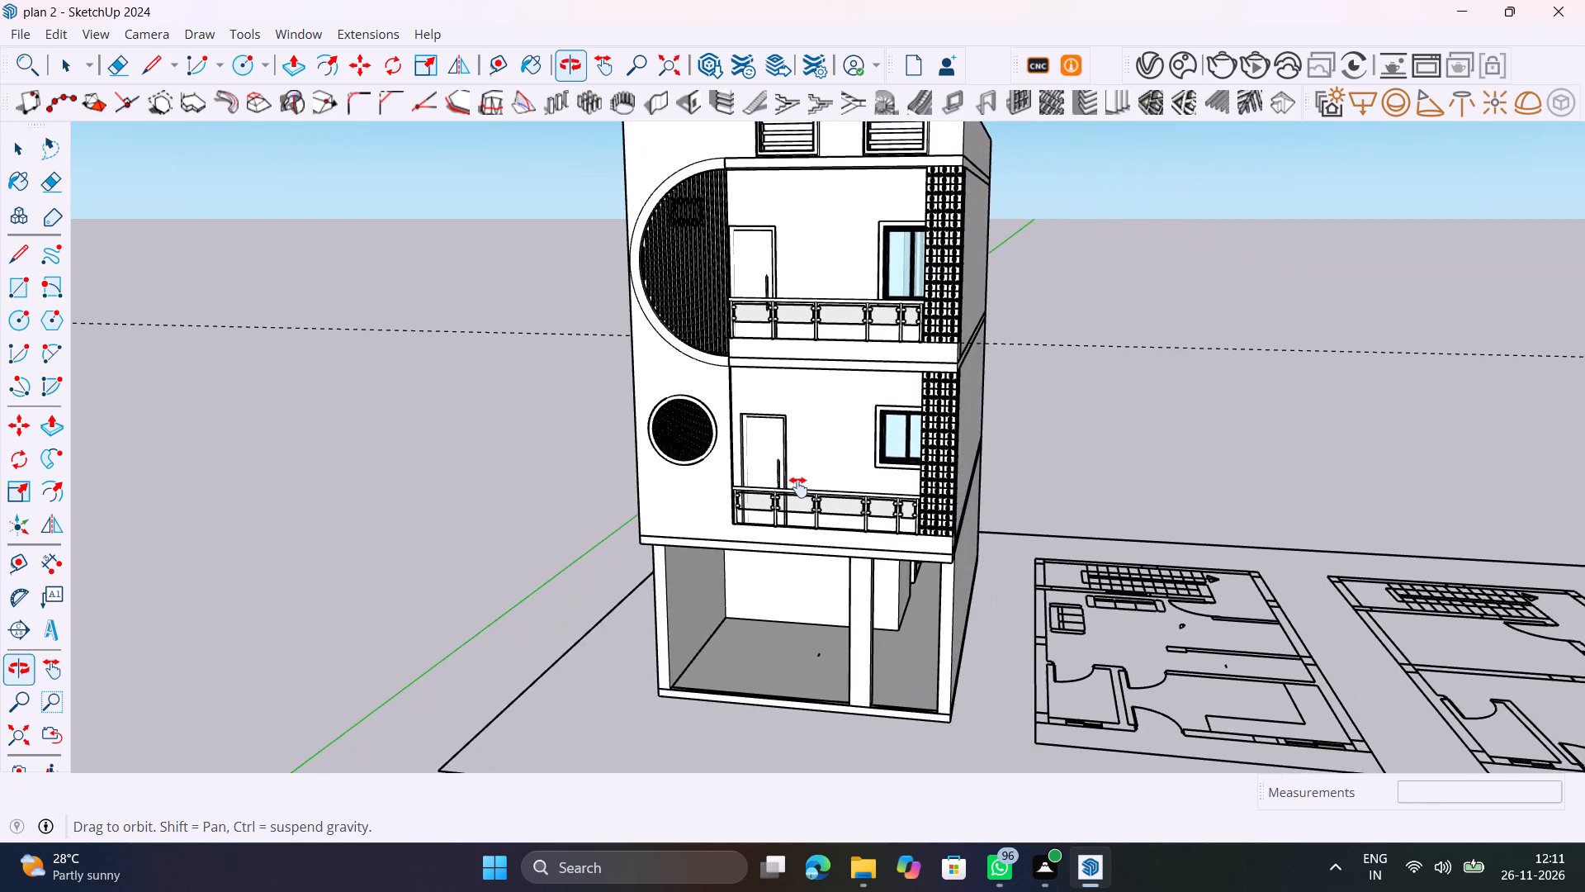
middle_drag(798, 487, 807, 492)
key(ctrl+s)
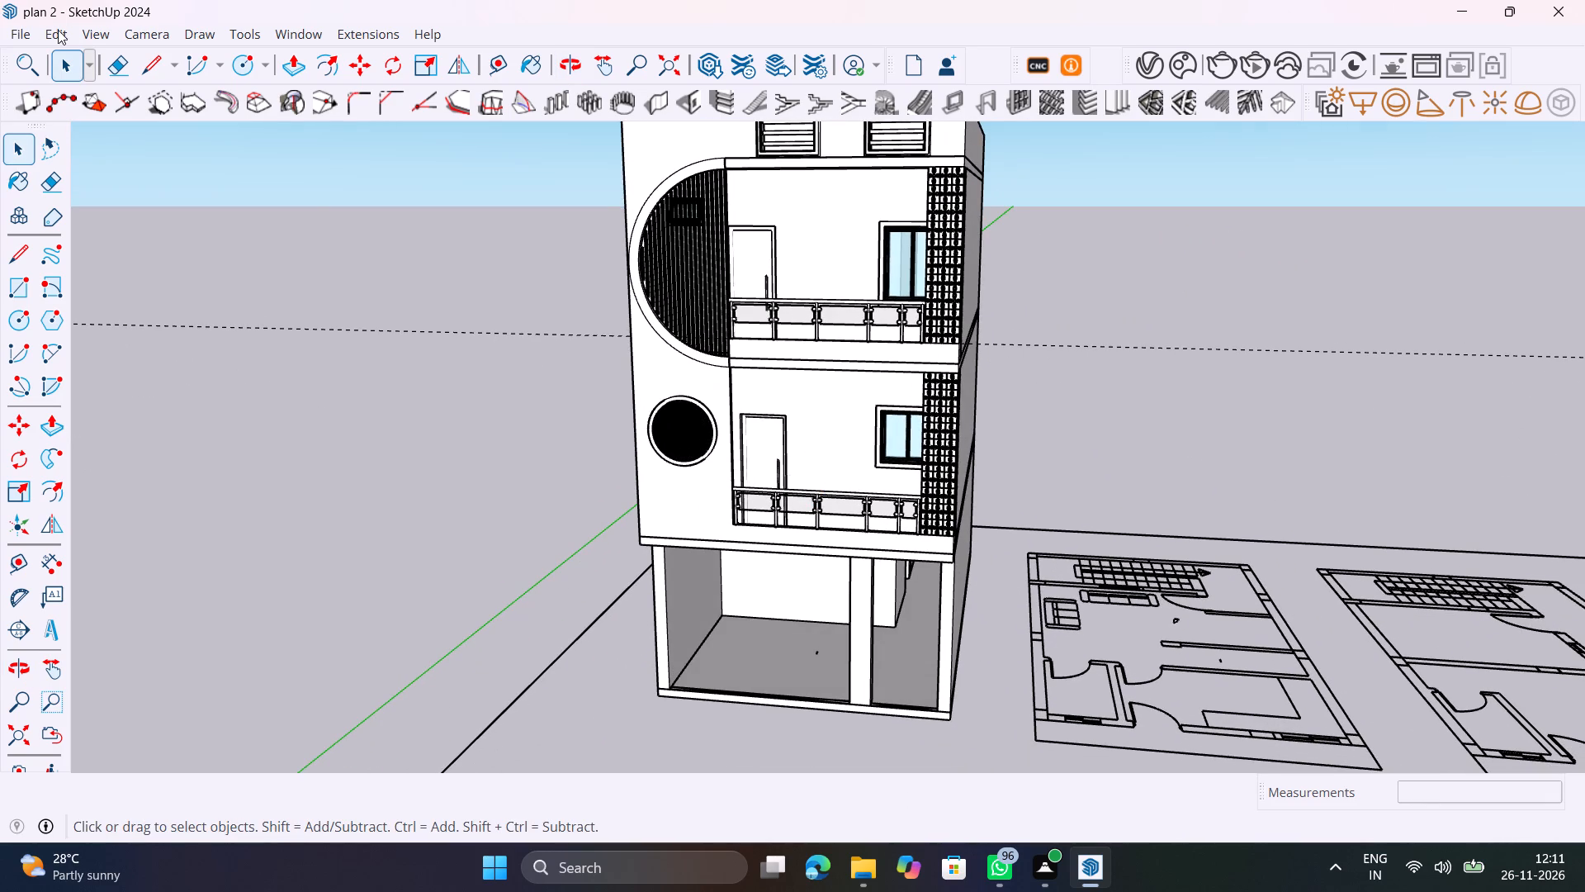
Delete all guide lines from the model.
click(63, 37)
click(182, 243)
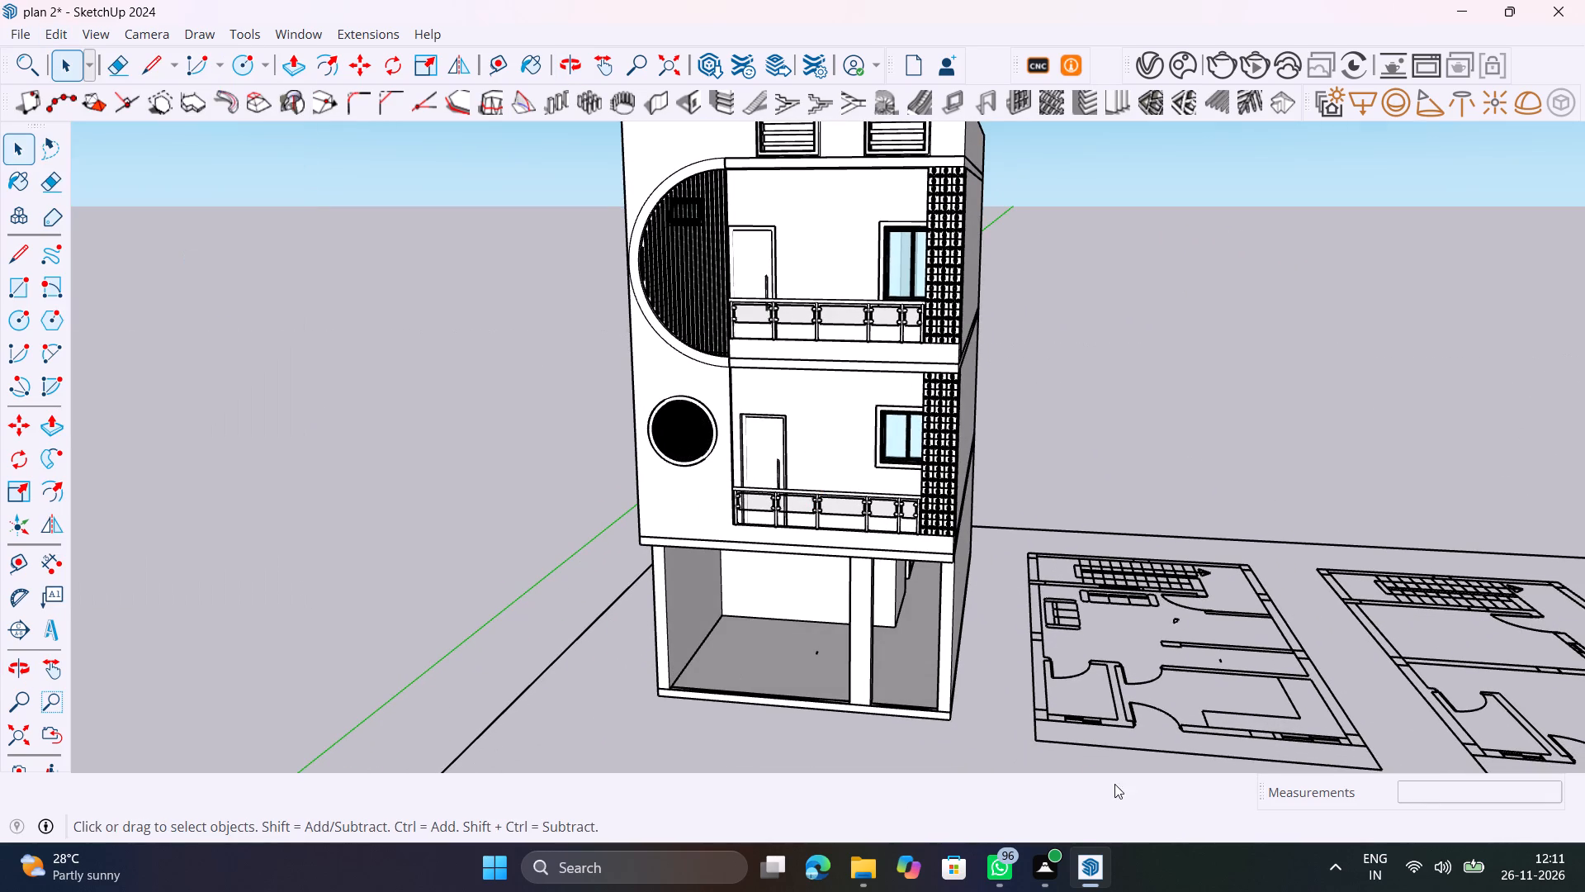